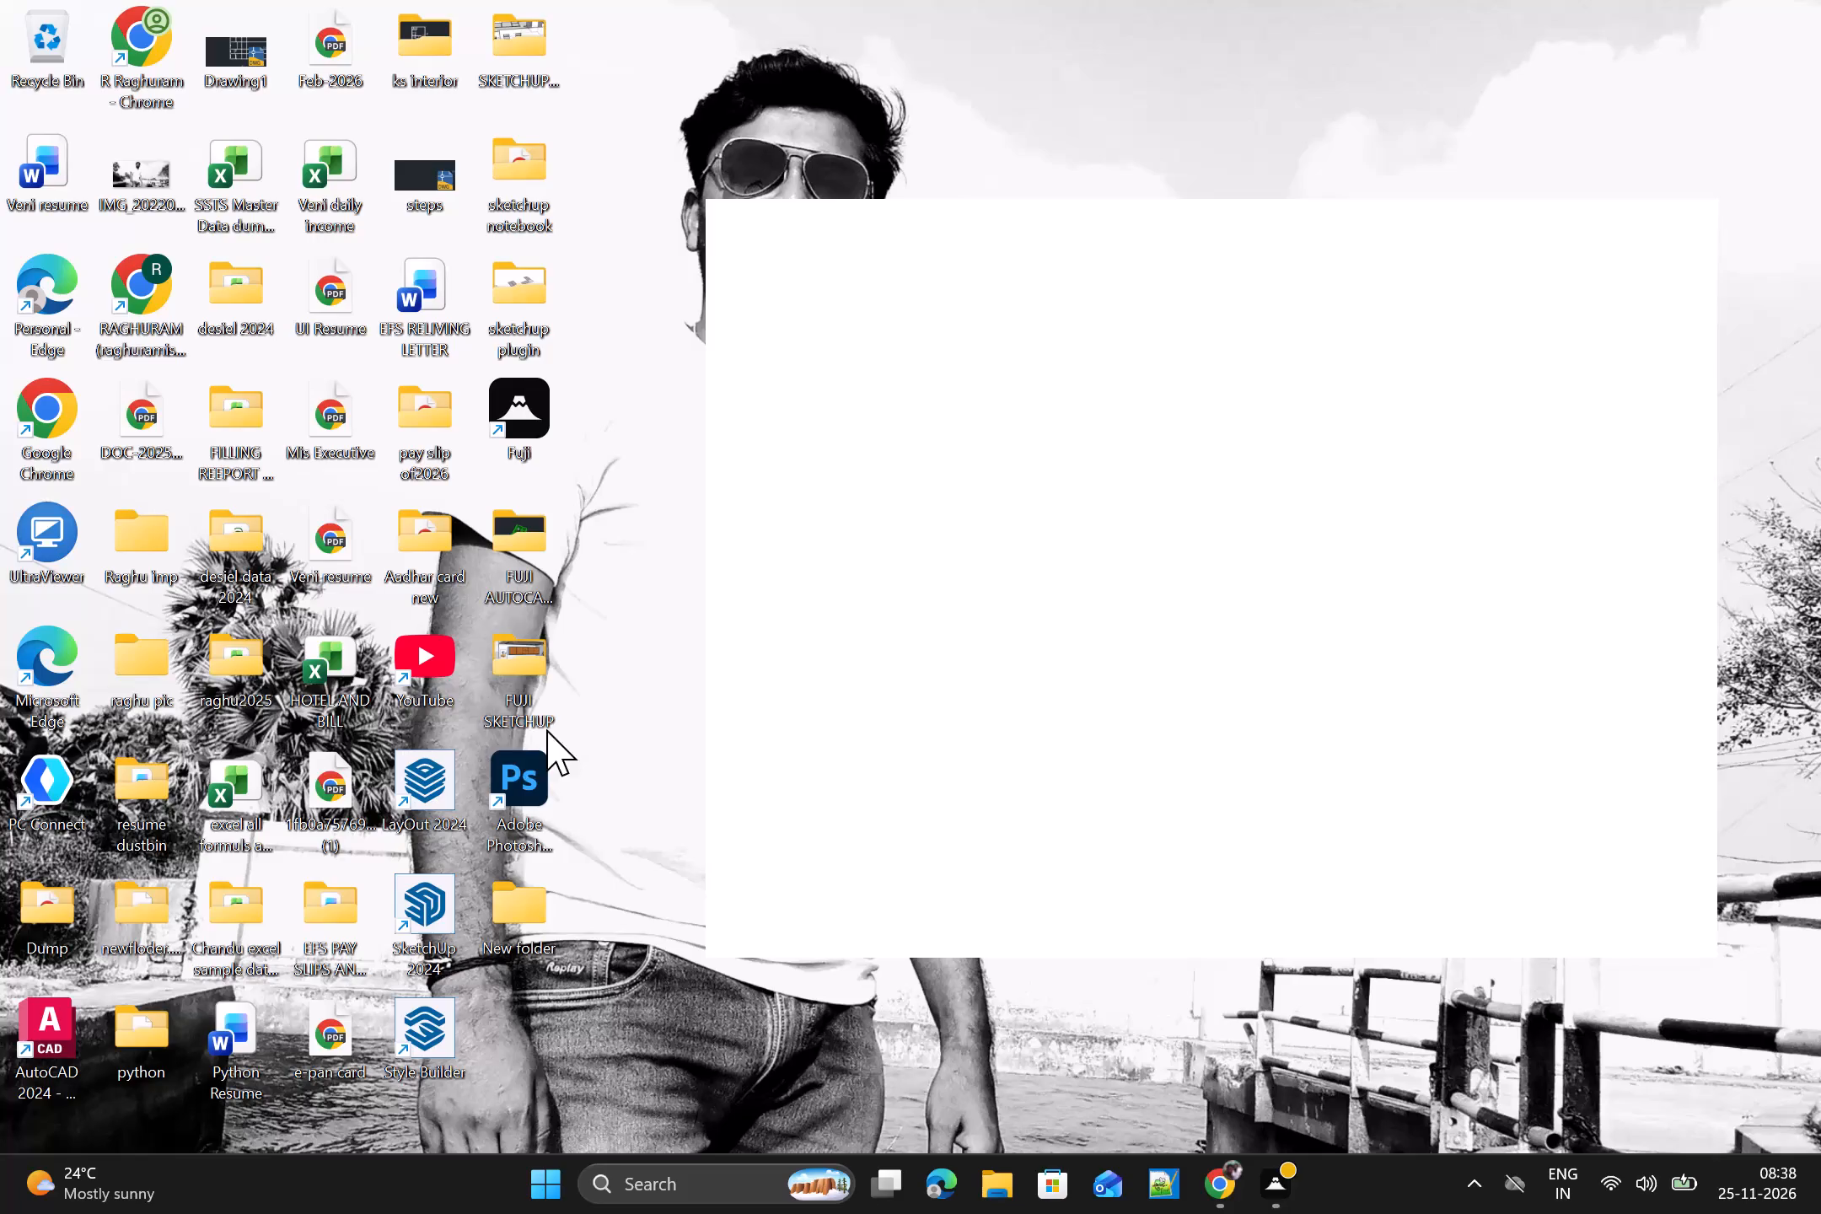
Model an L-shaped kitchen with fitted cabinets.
Launch SketchUp 2024 from the desktop.
double_click(420, 890)
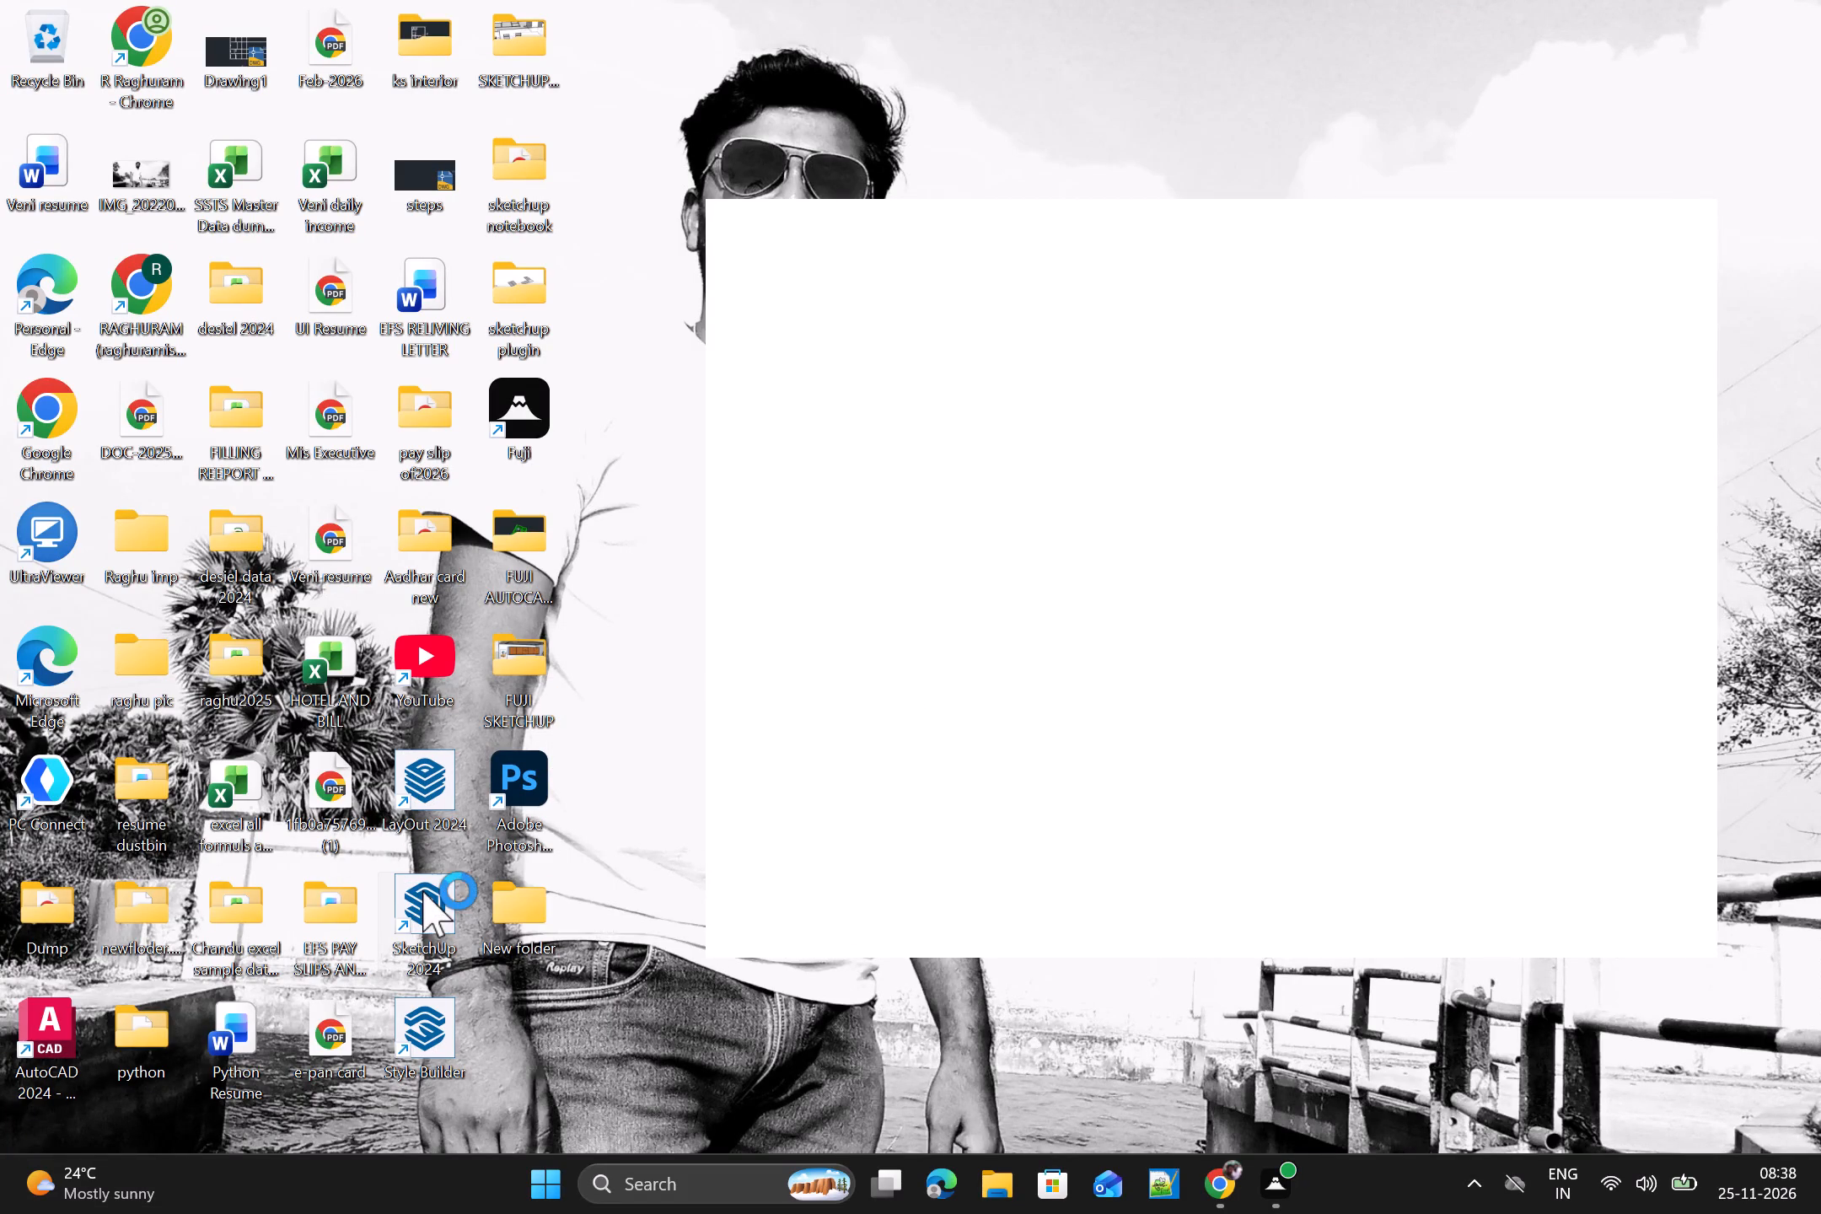
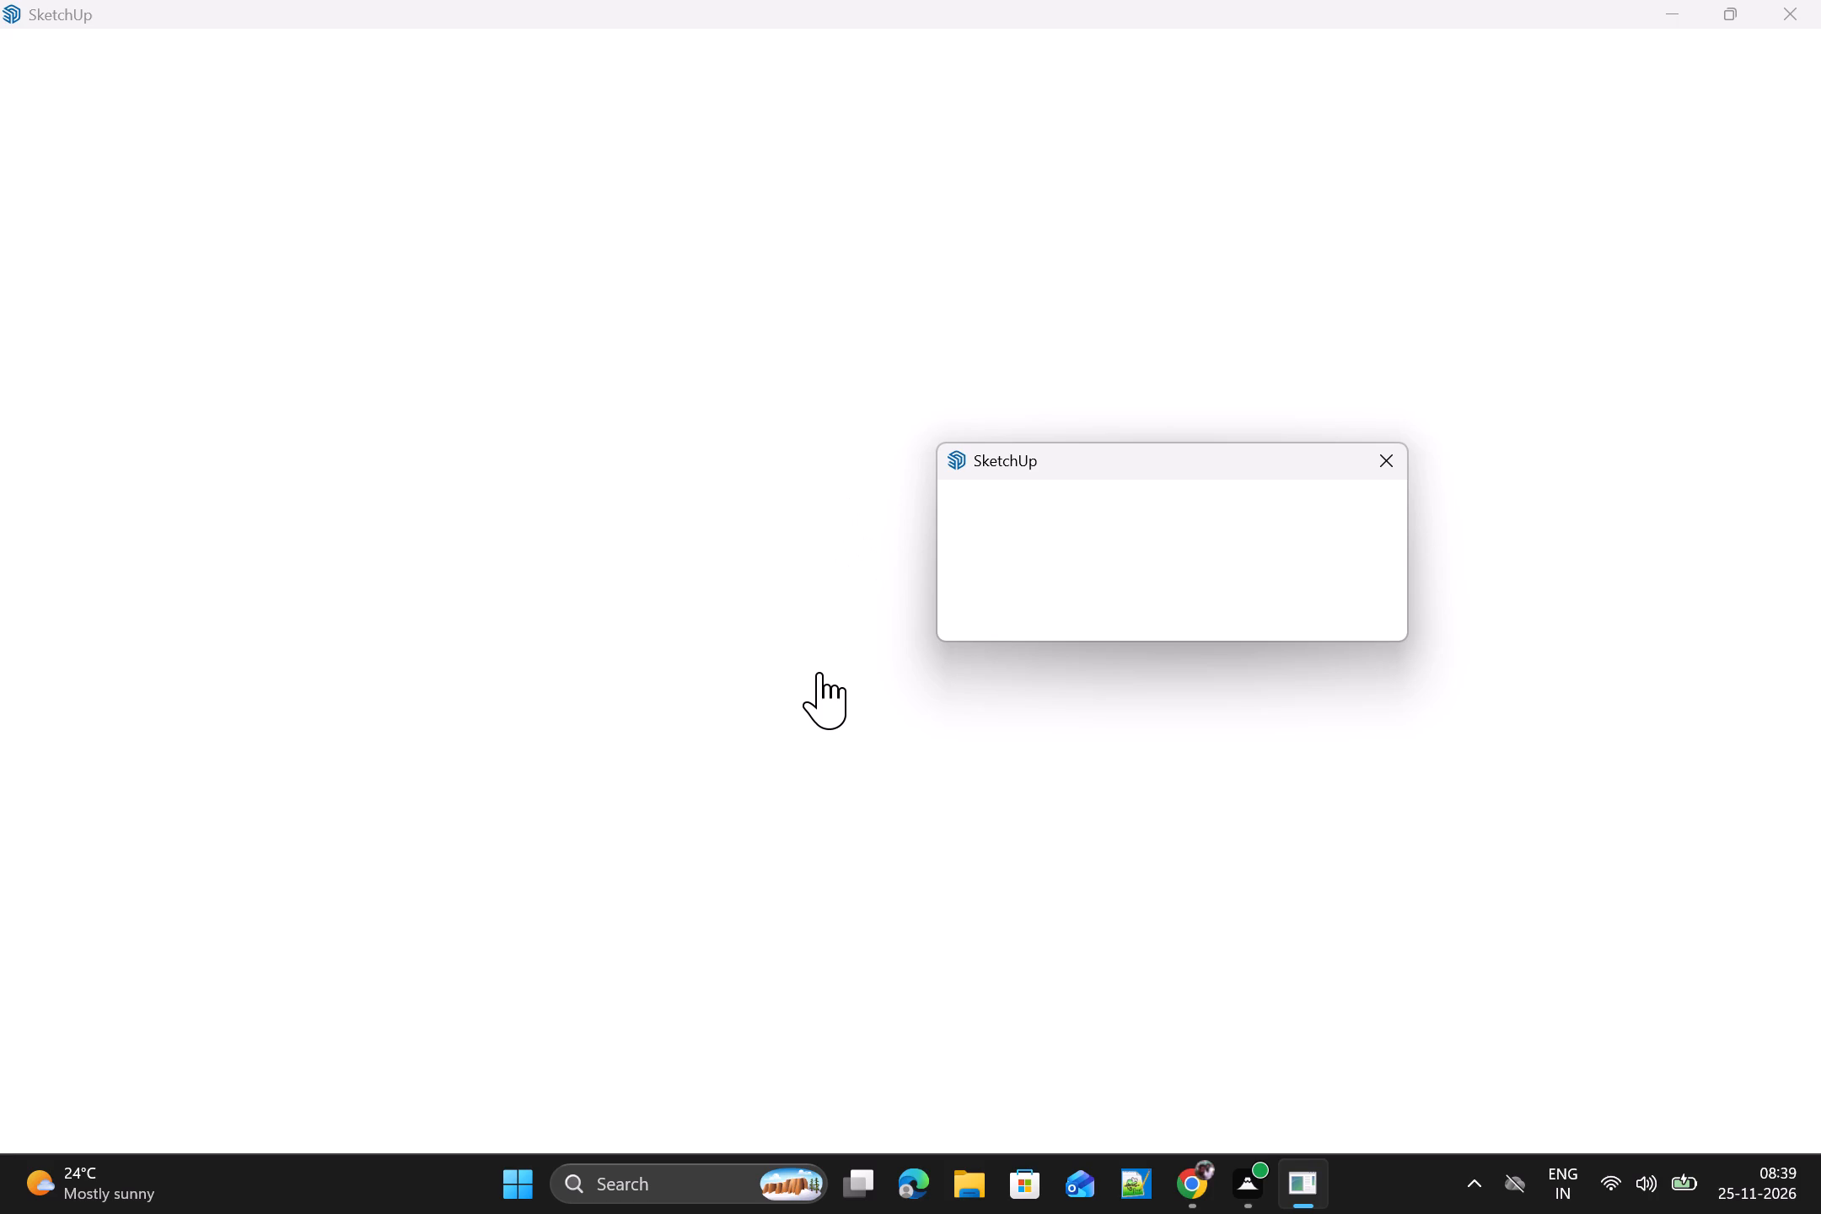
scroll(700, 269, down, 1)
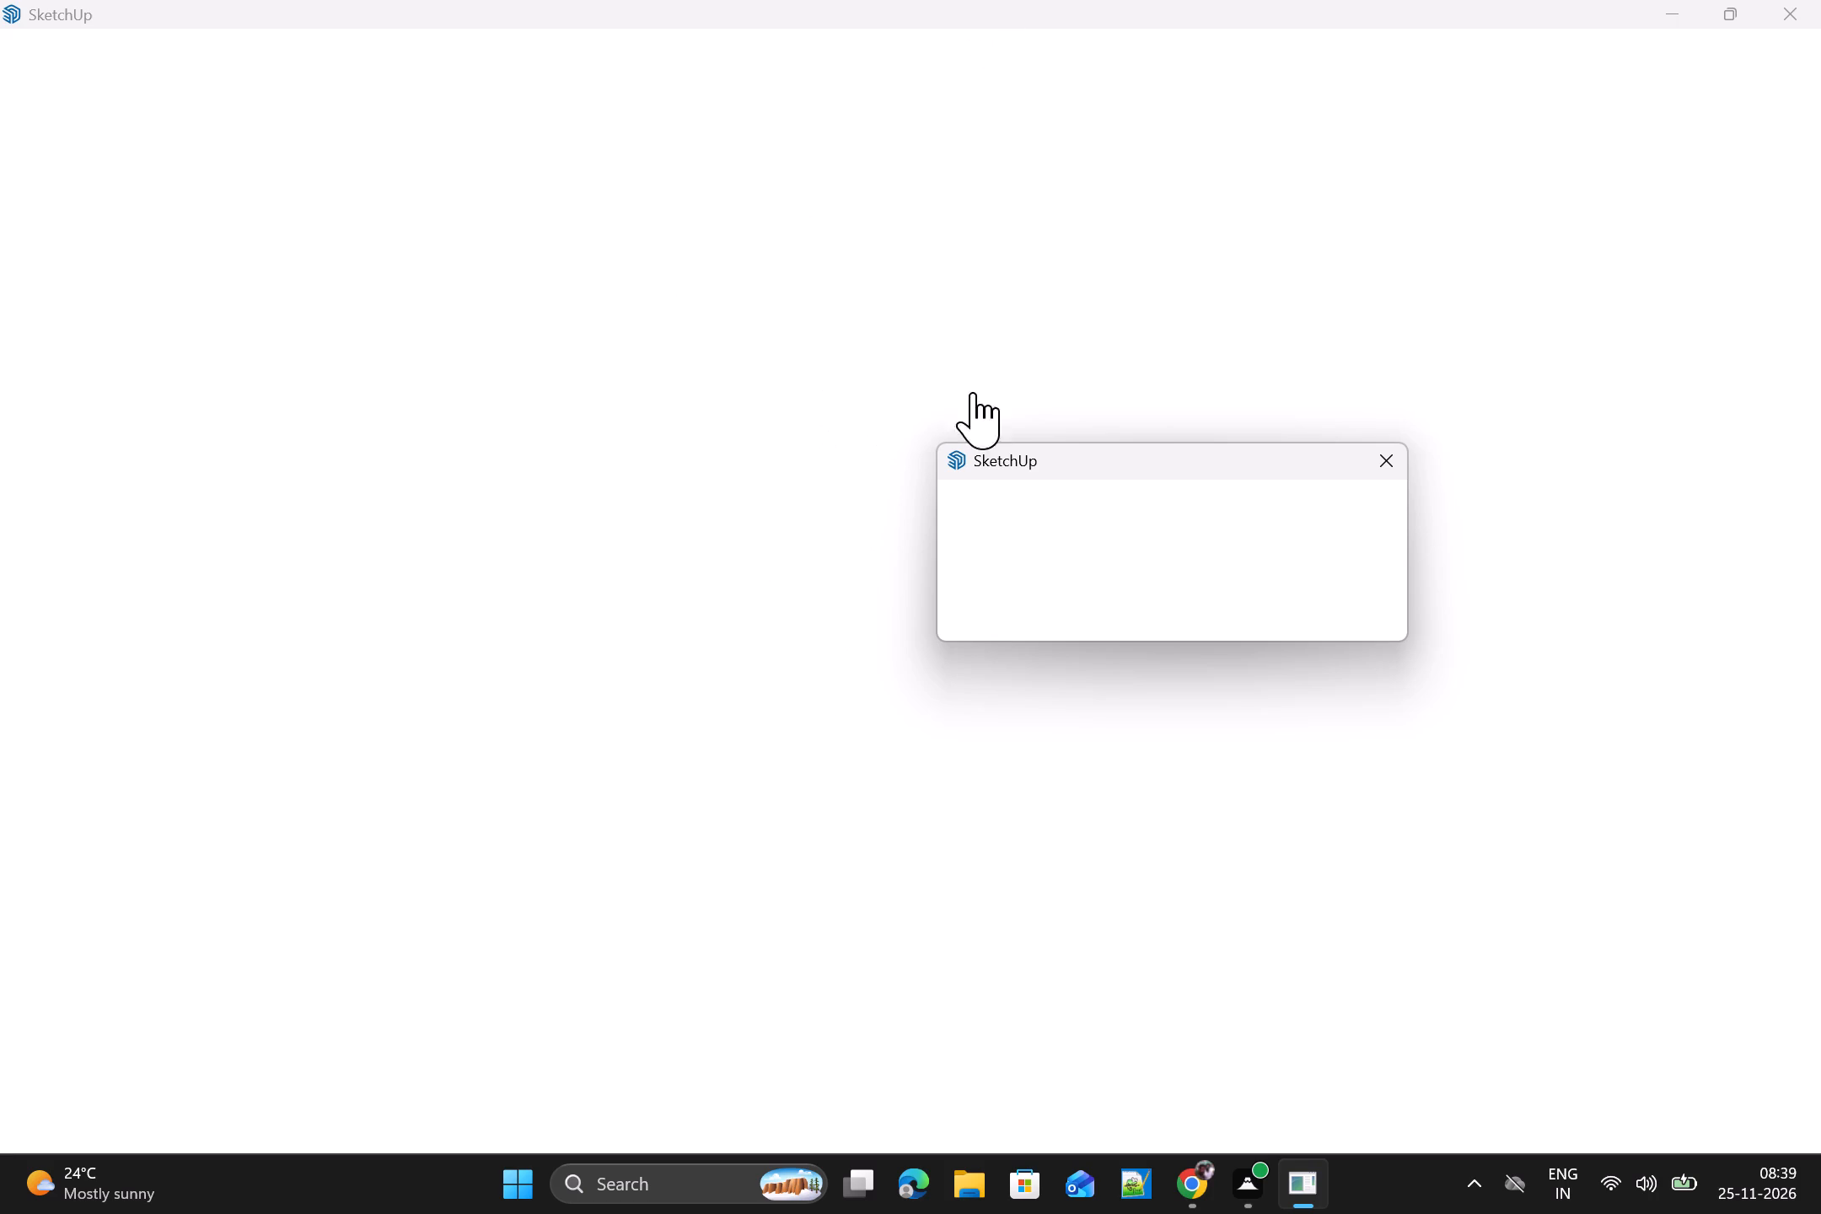
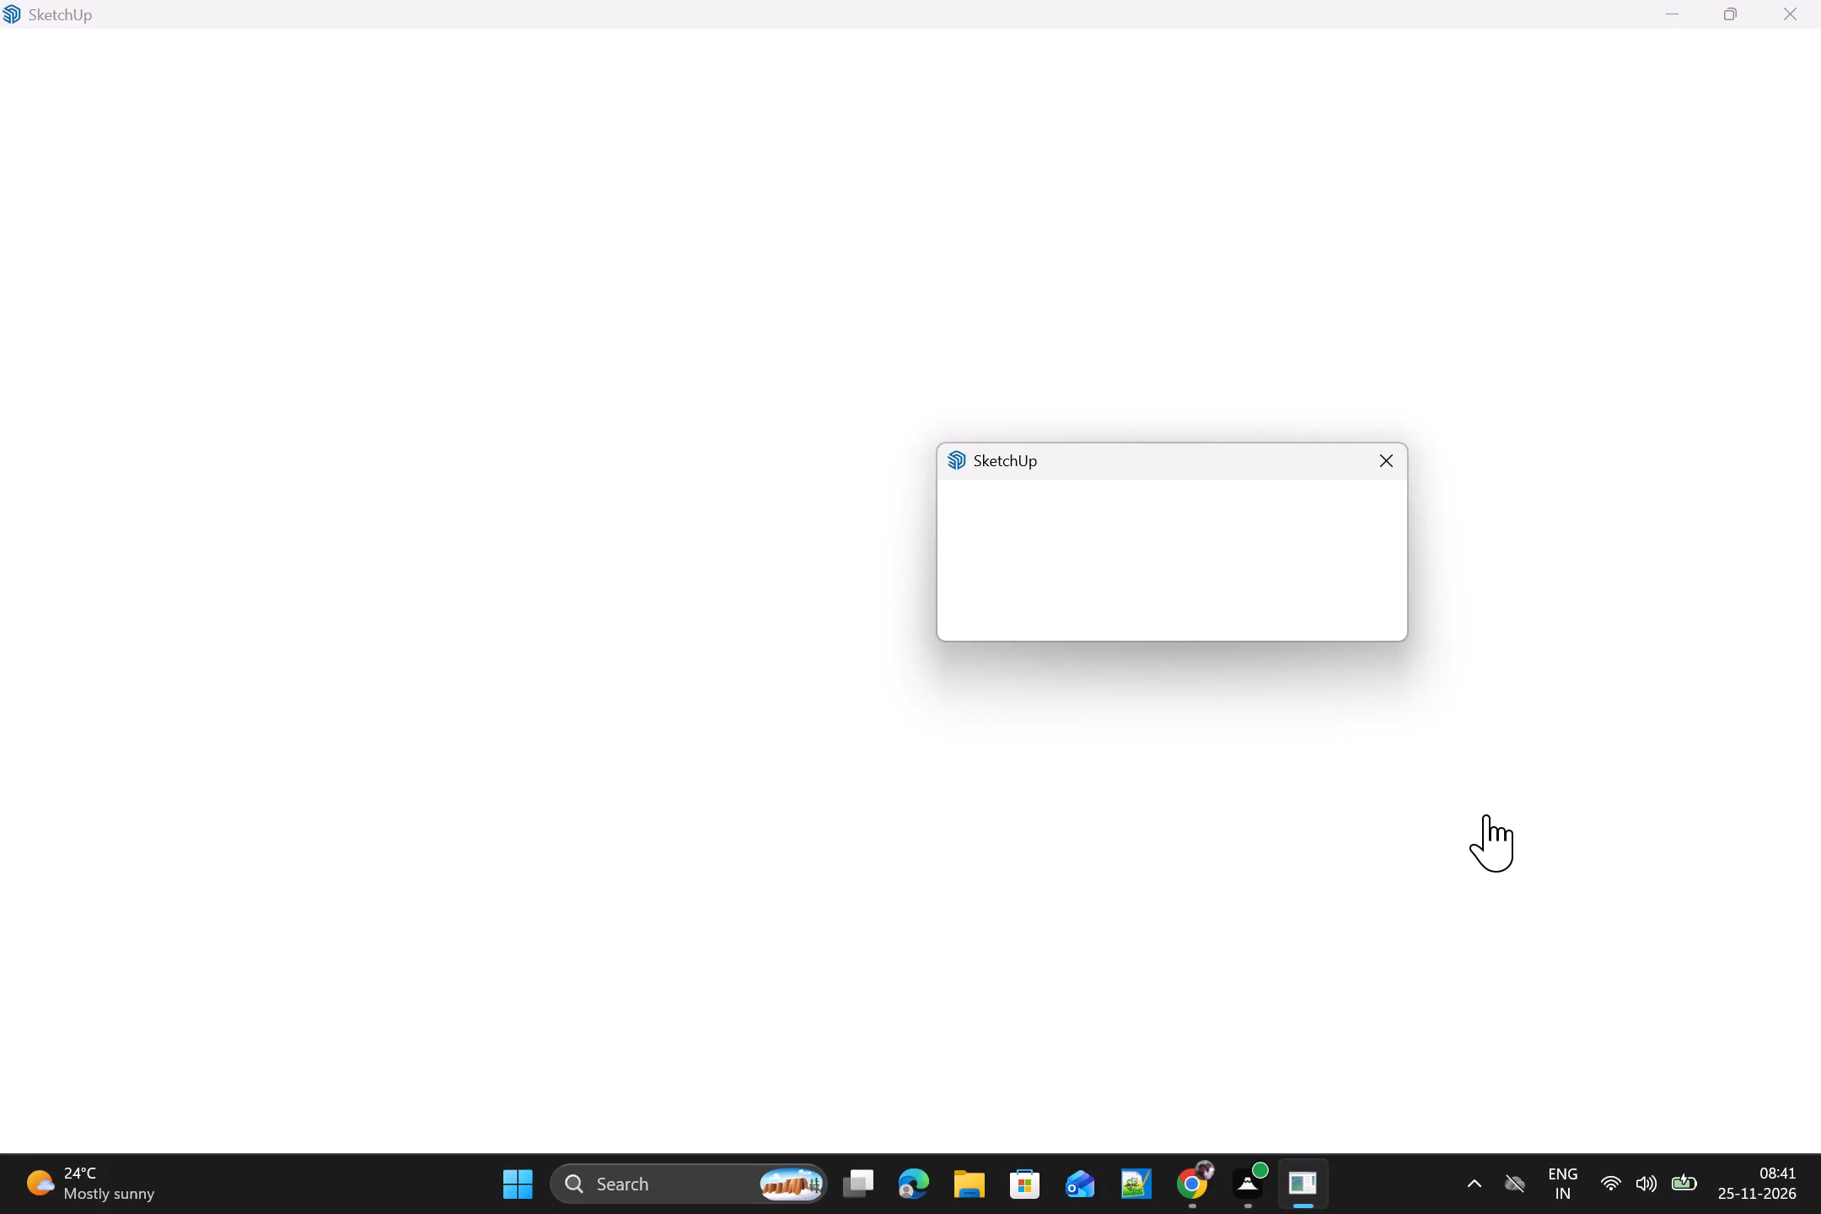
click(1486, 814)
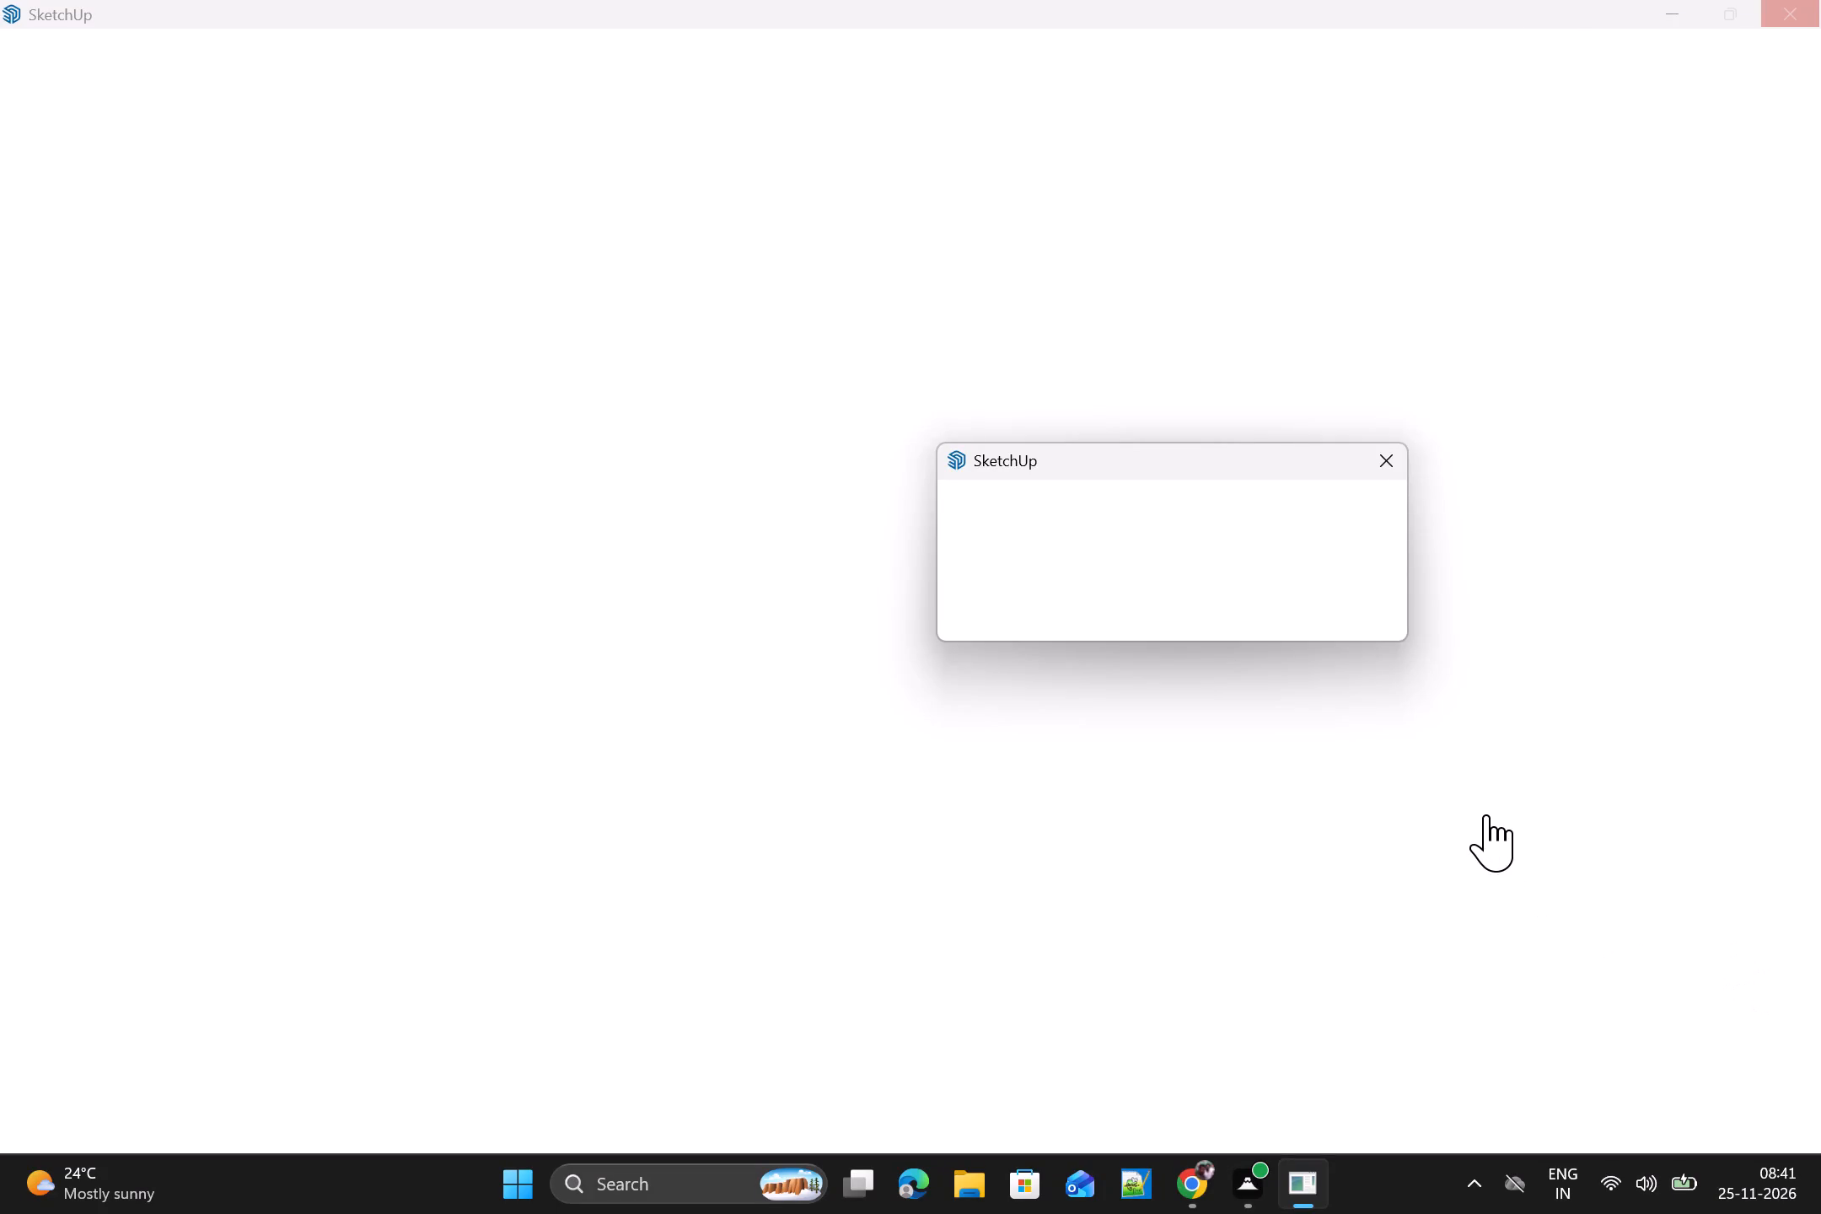
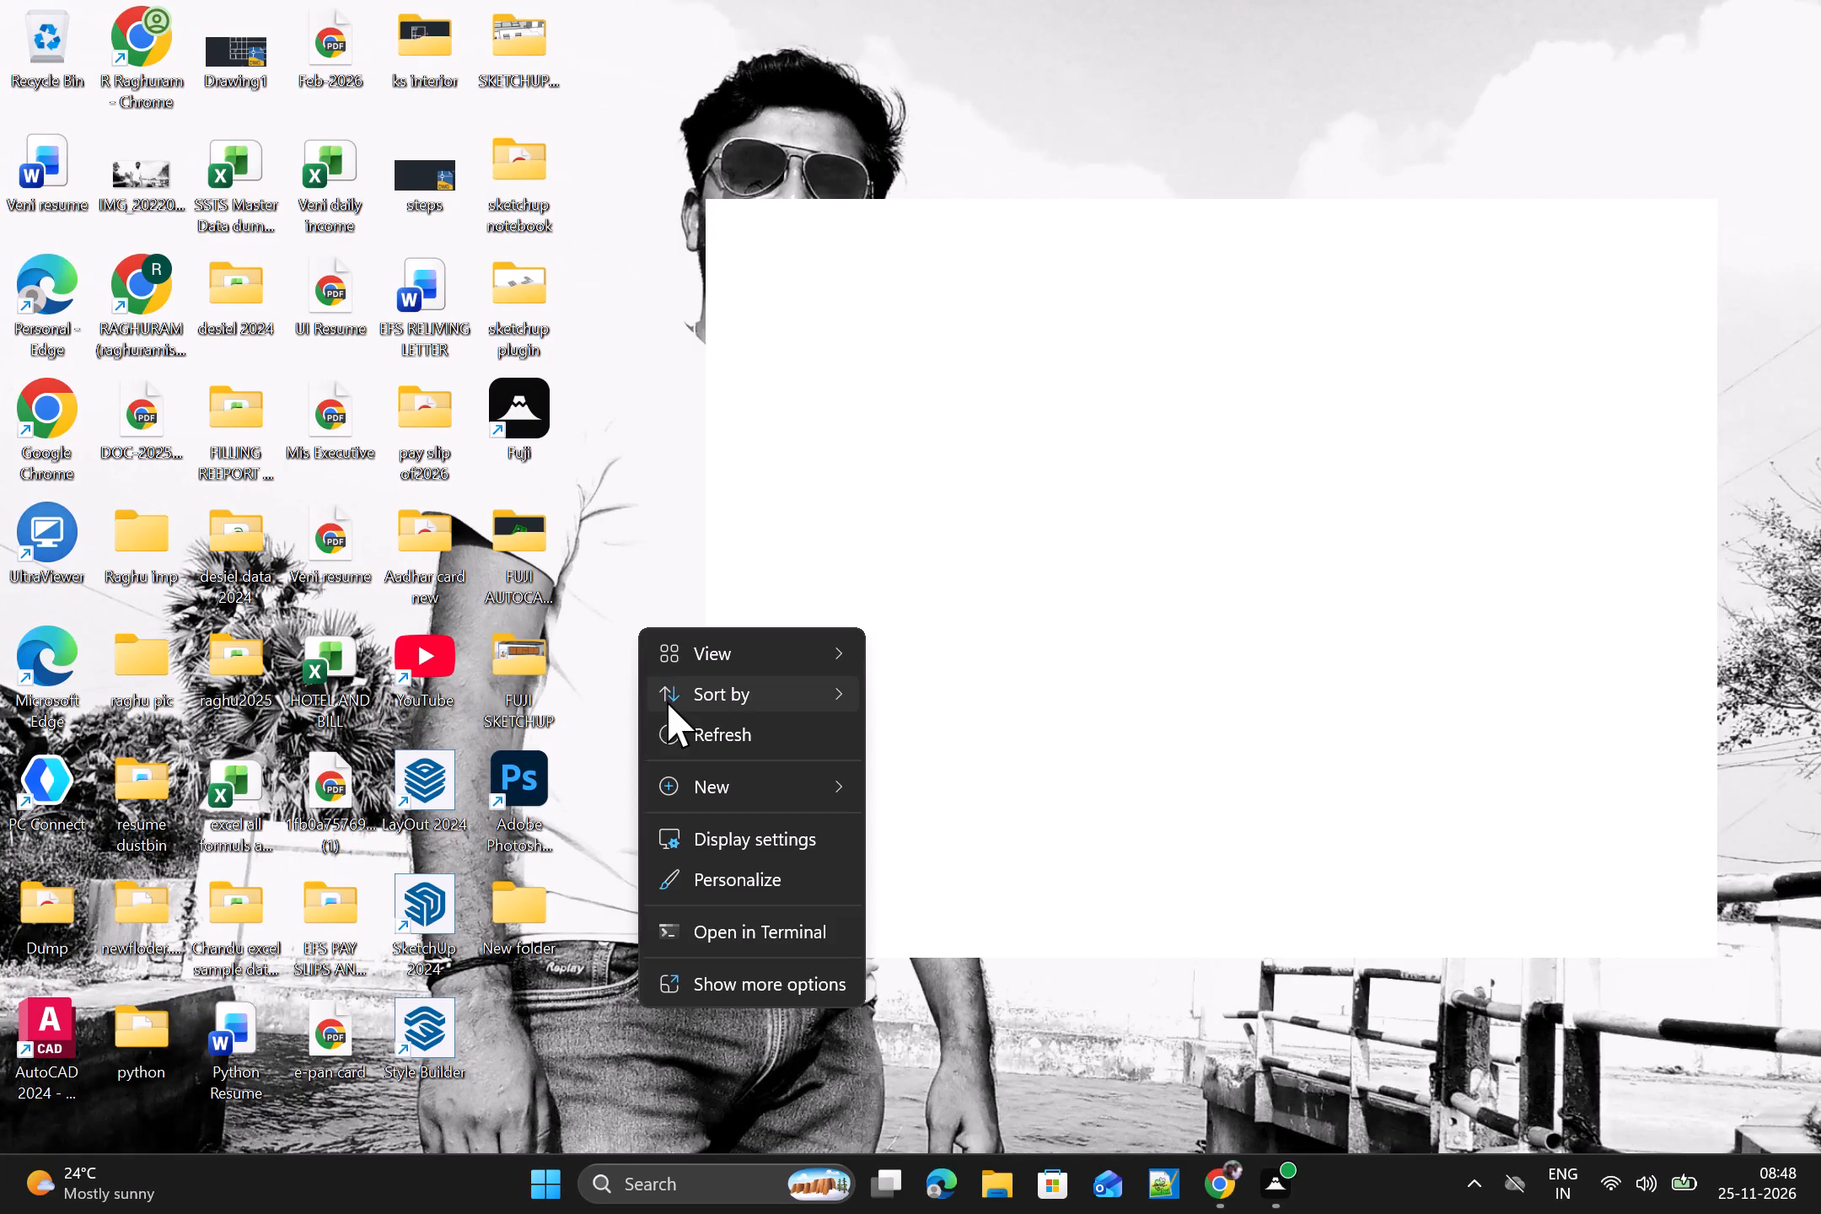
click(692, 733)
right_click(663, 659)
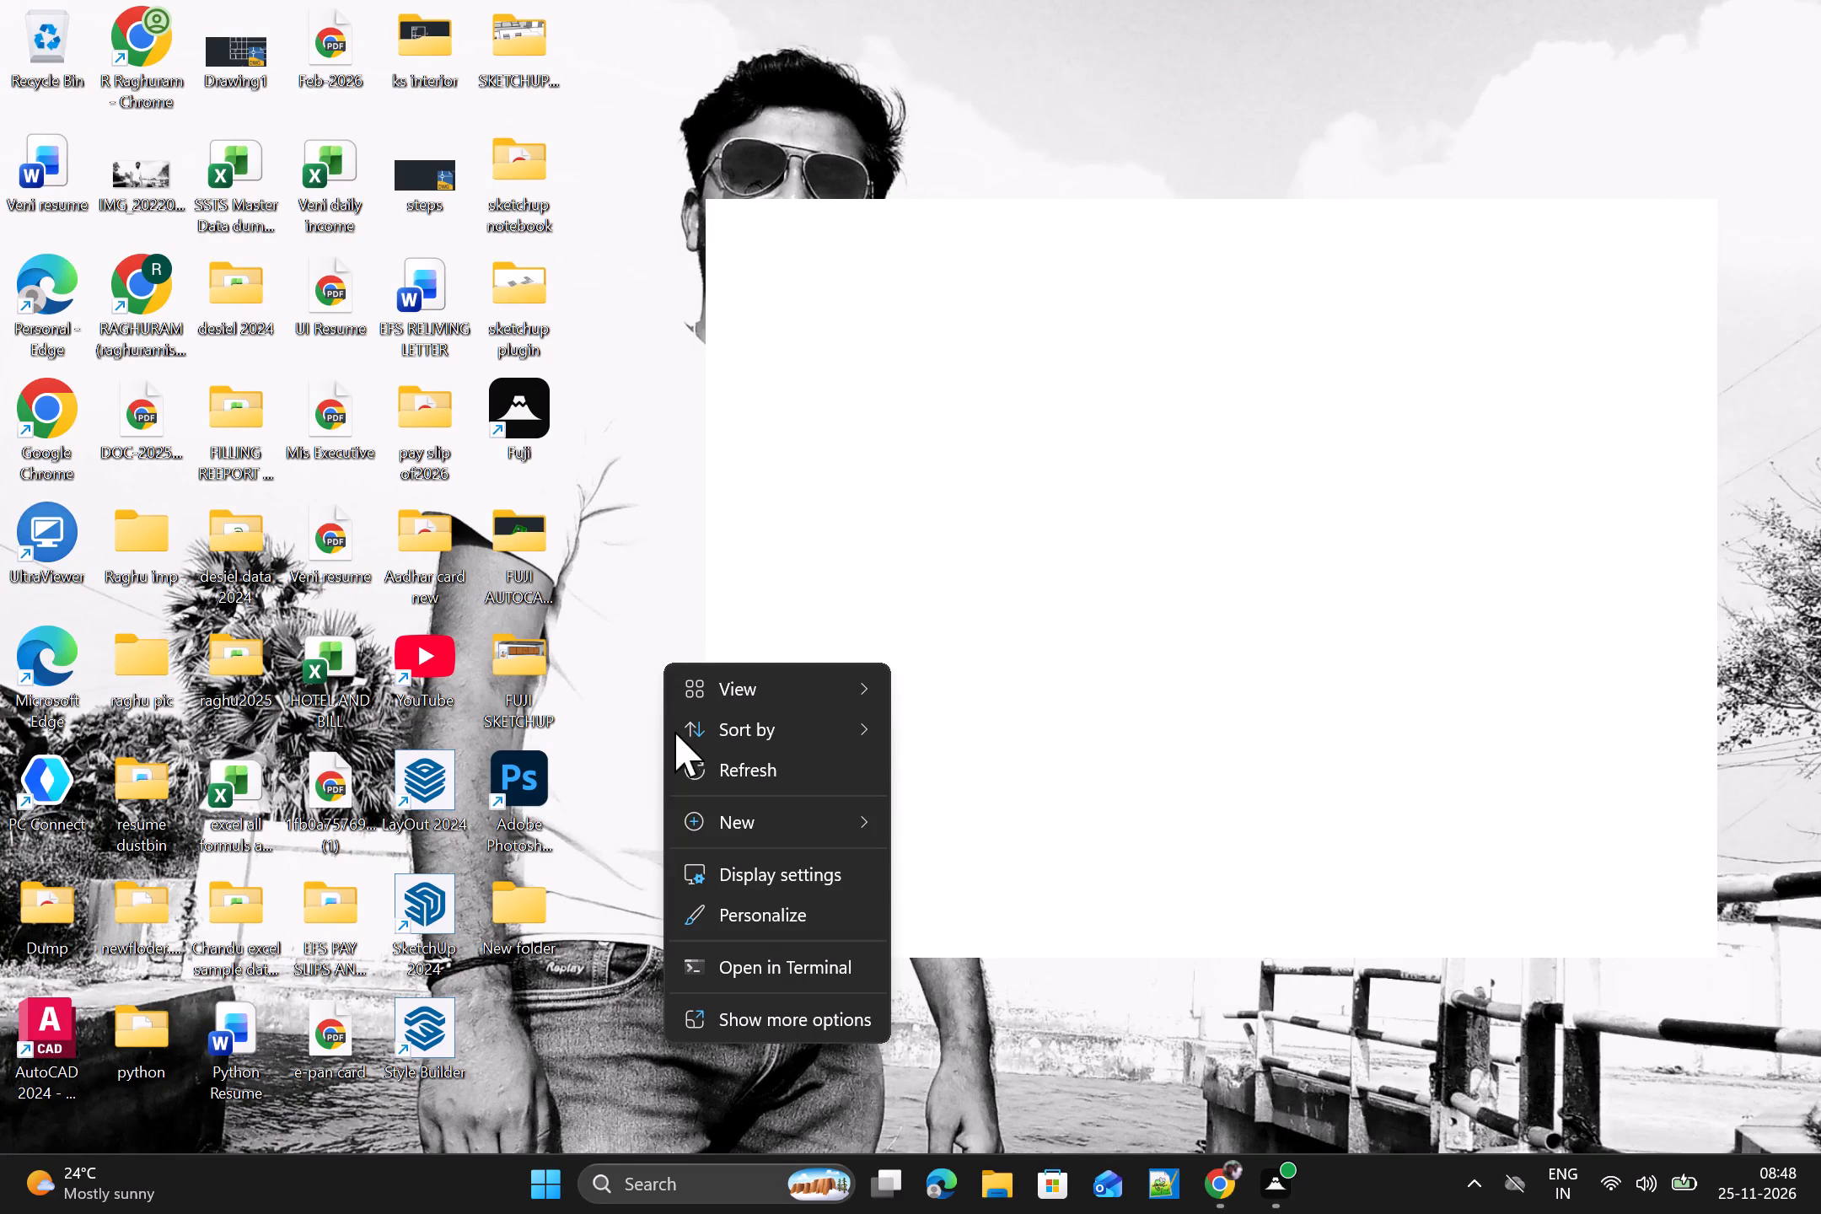
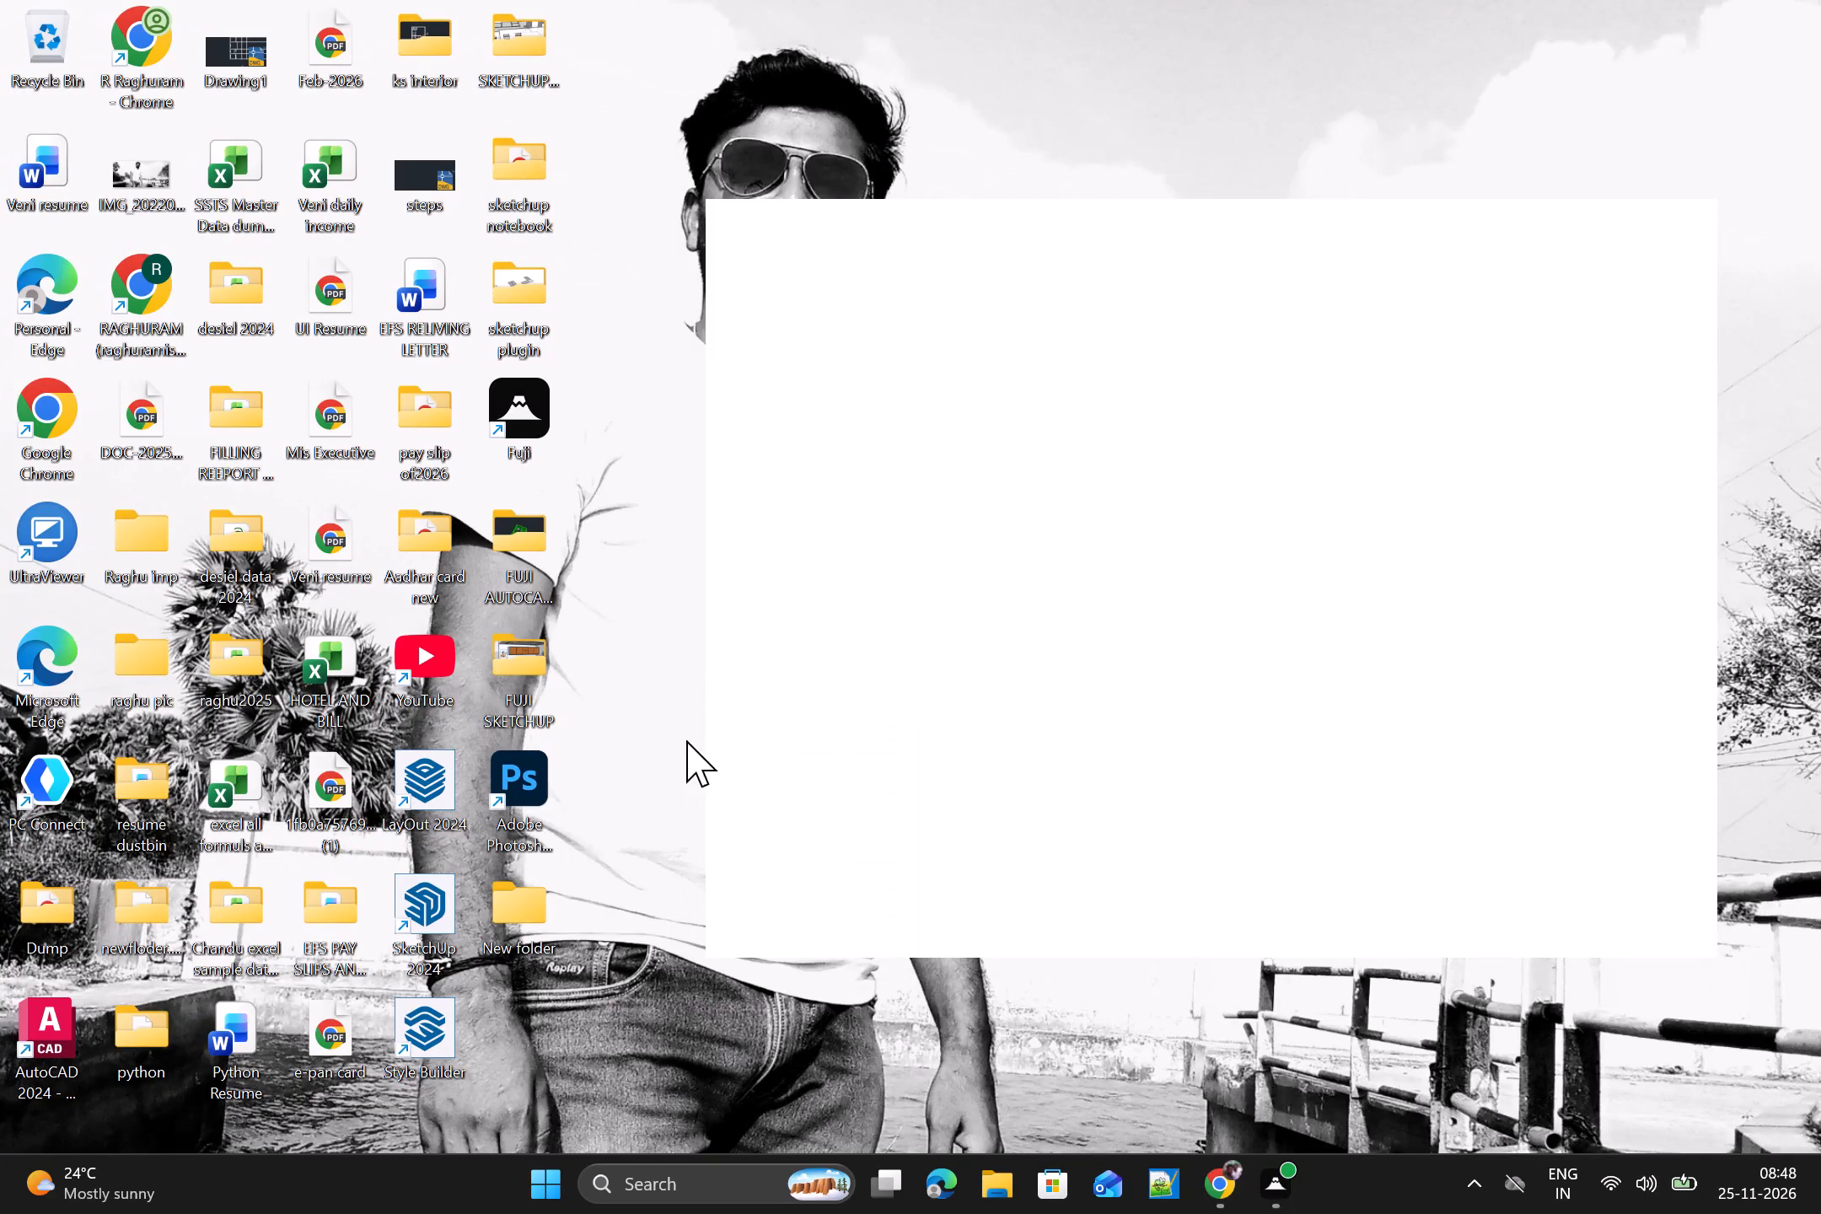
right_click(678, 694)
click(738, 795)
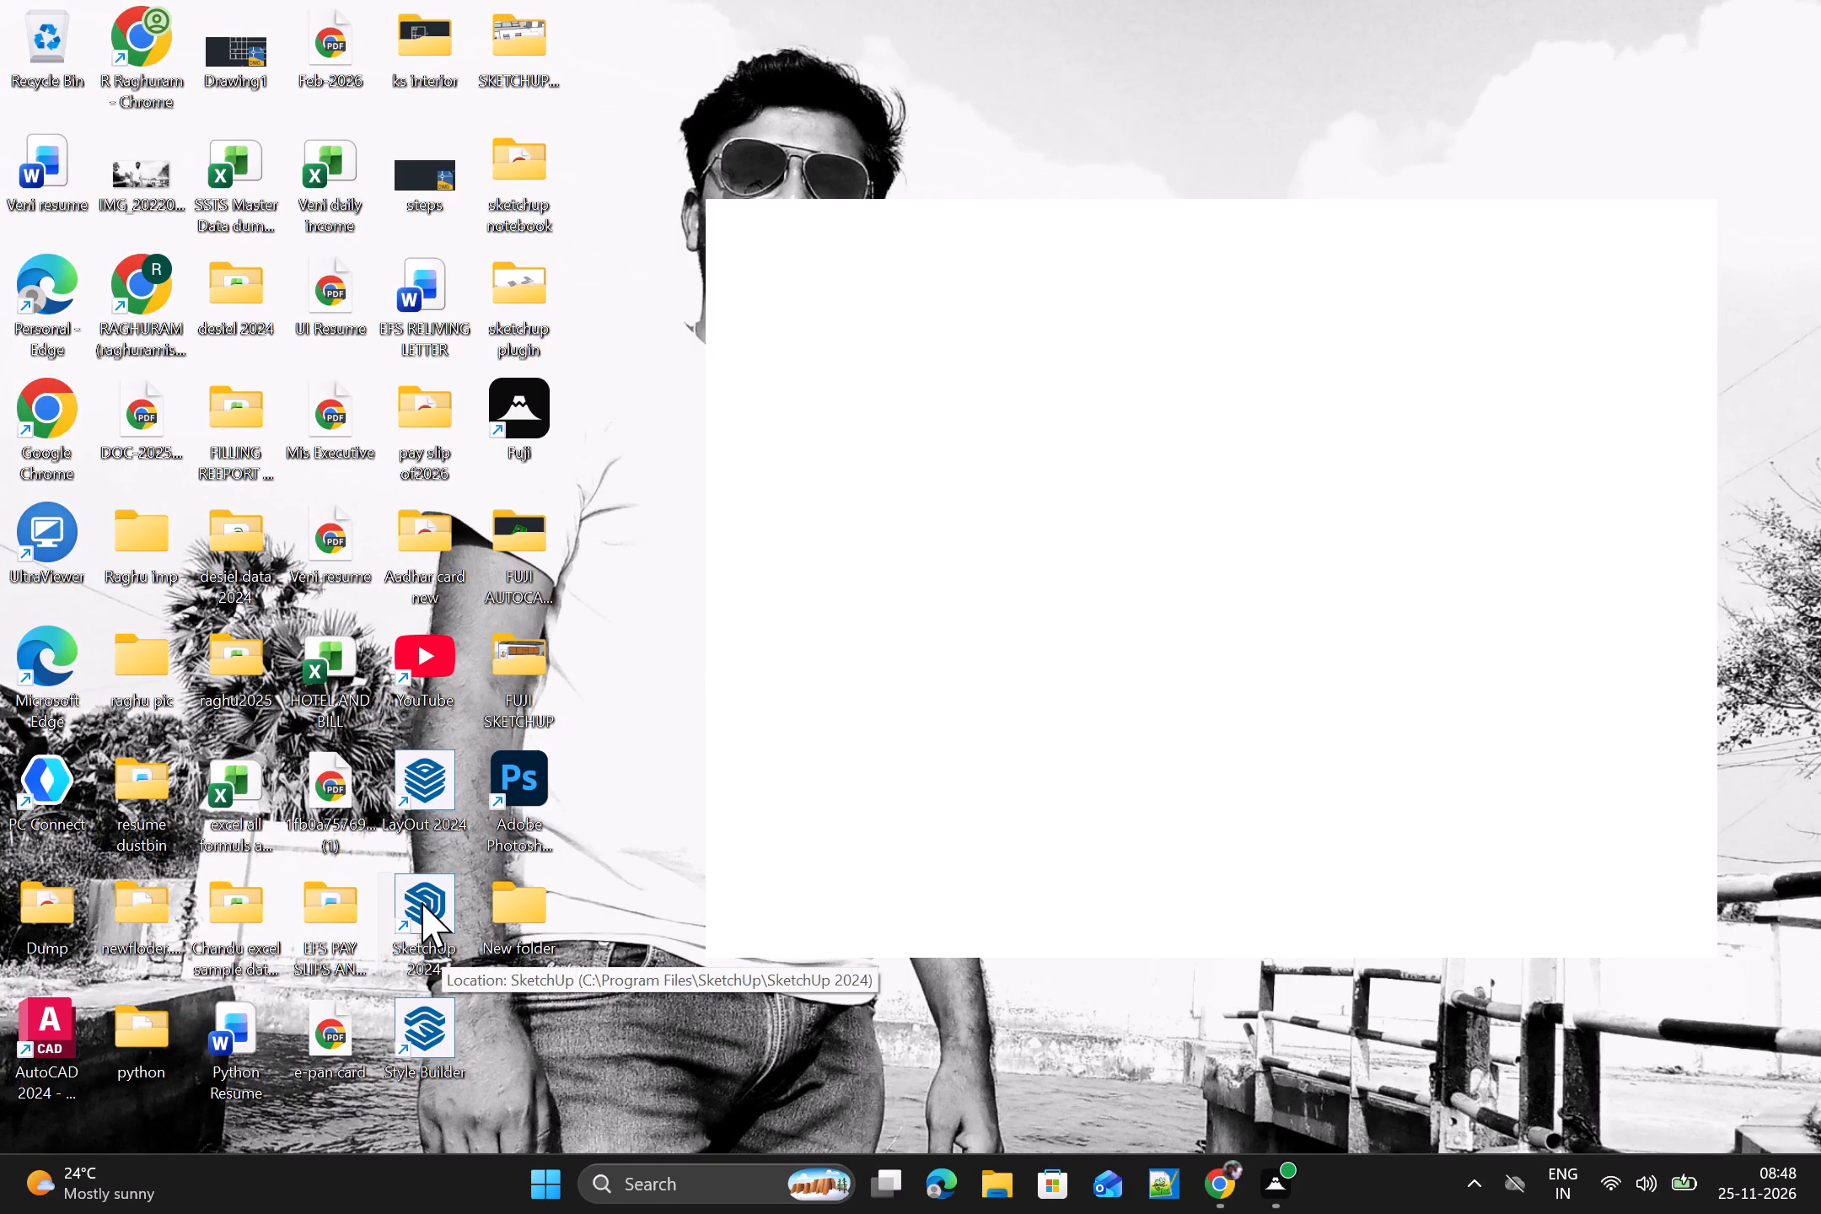
Launch SketchUp 2024 from the desktop.
double_click(422, 902)
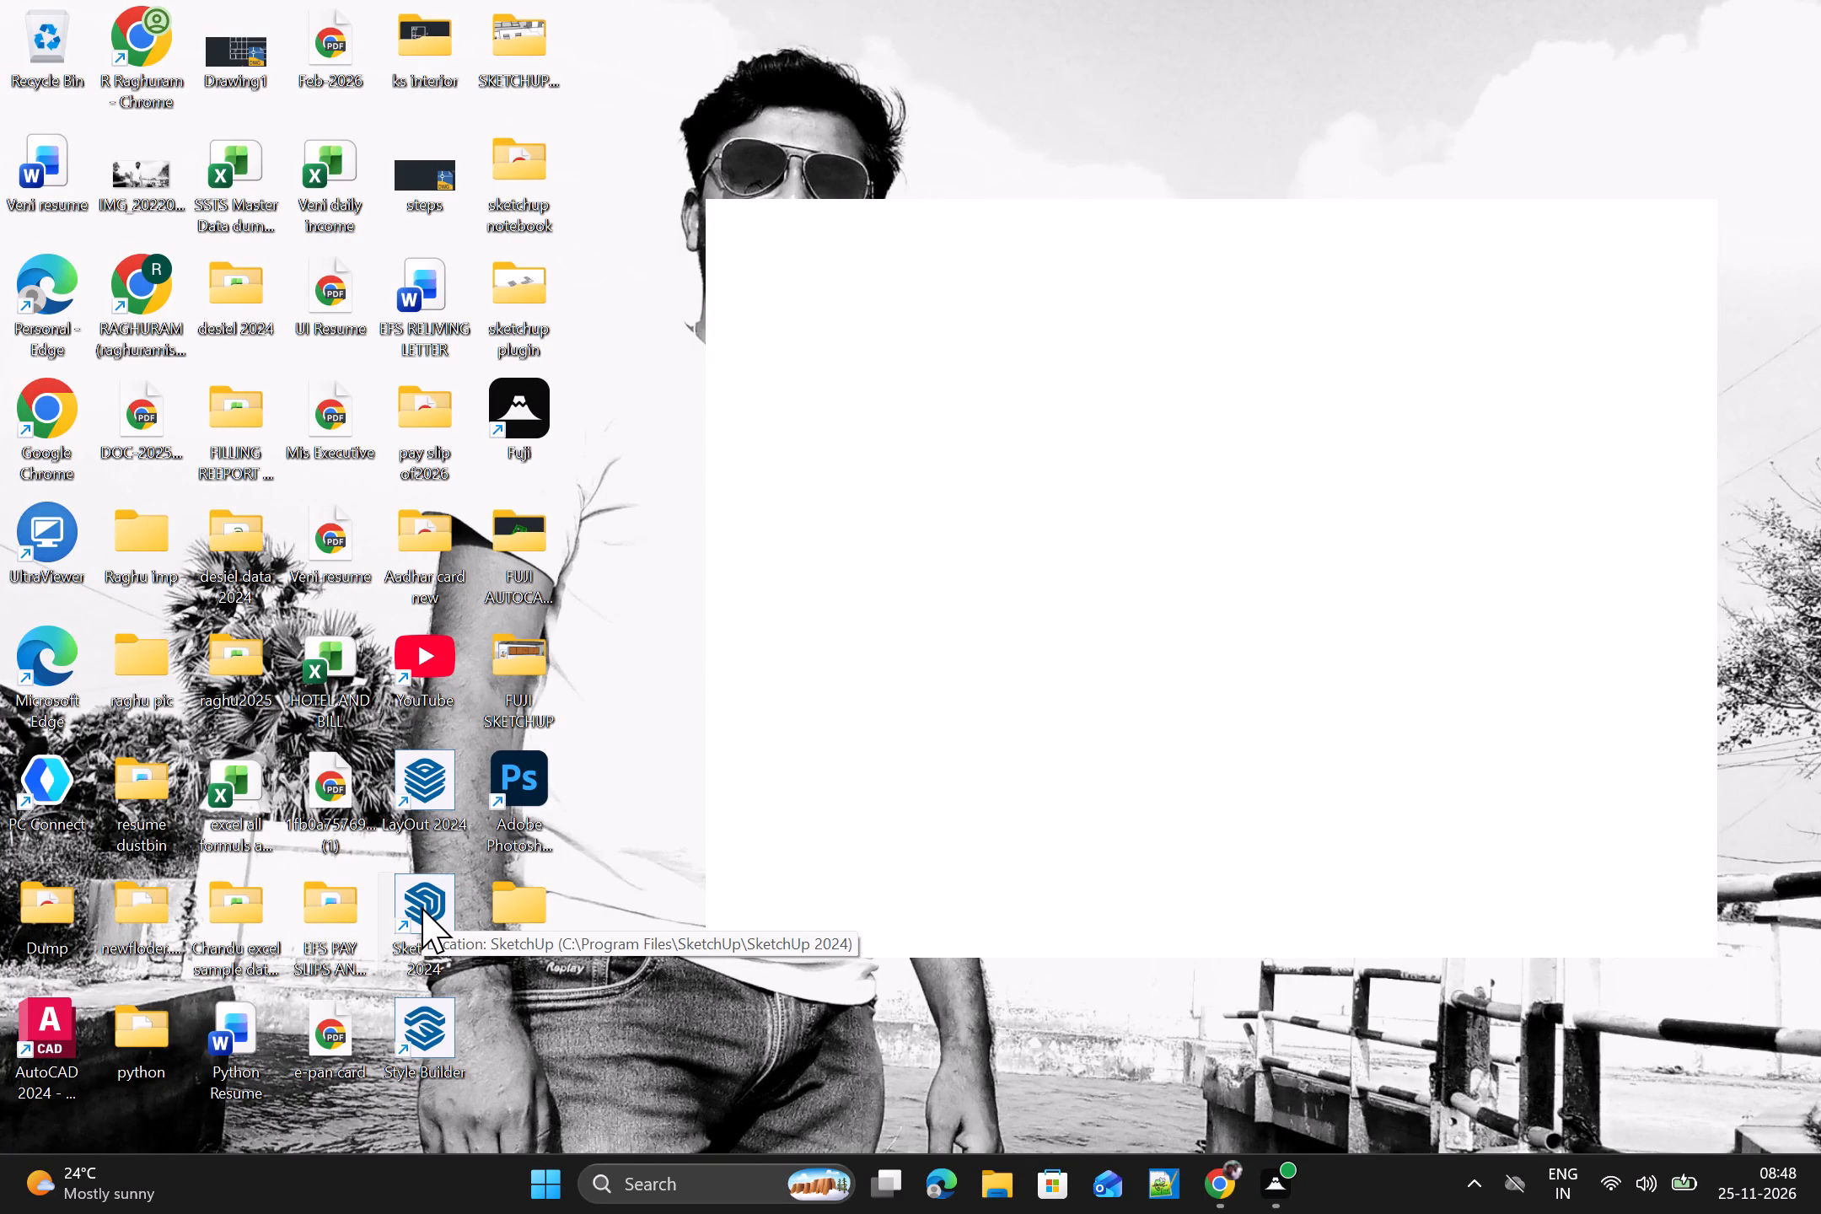
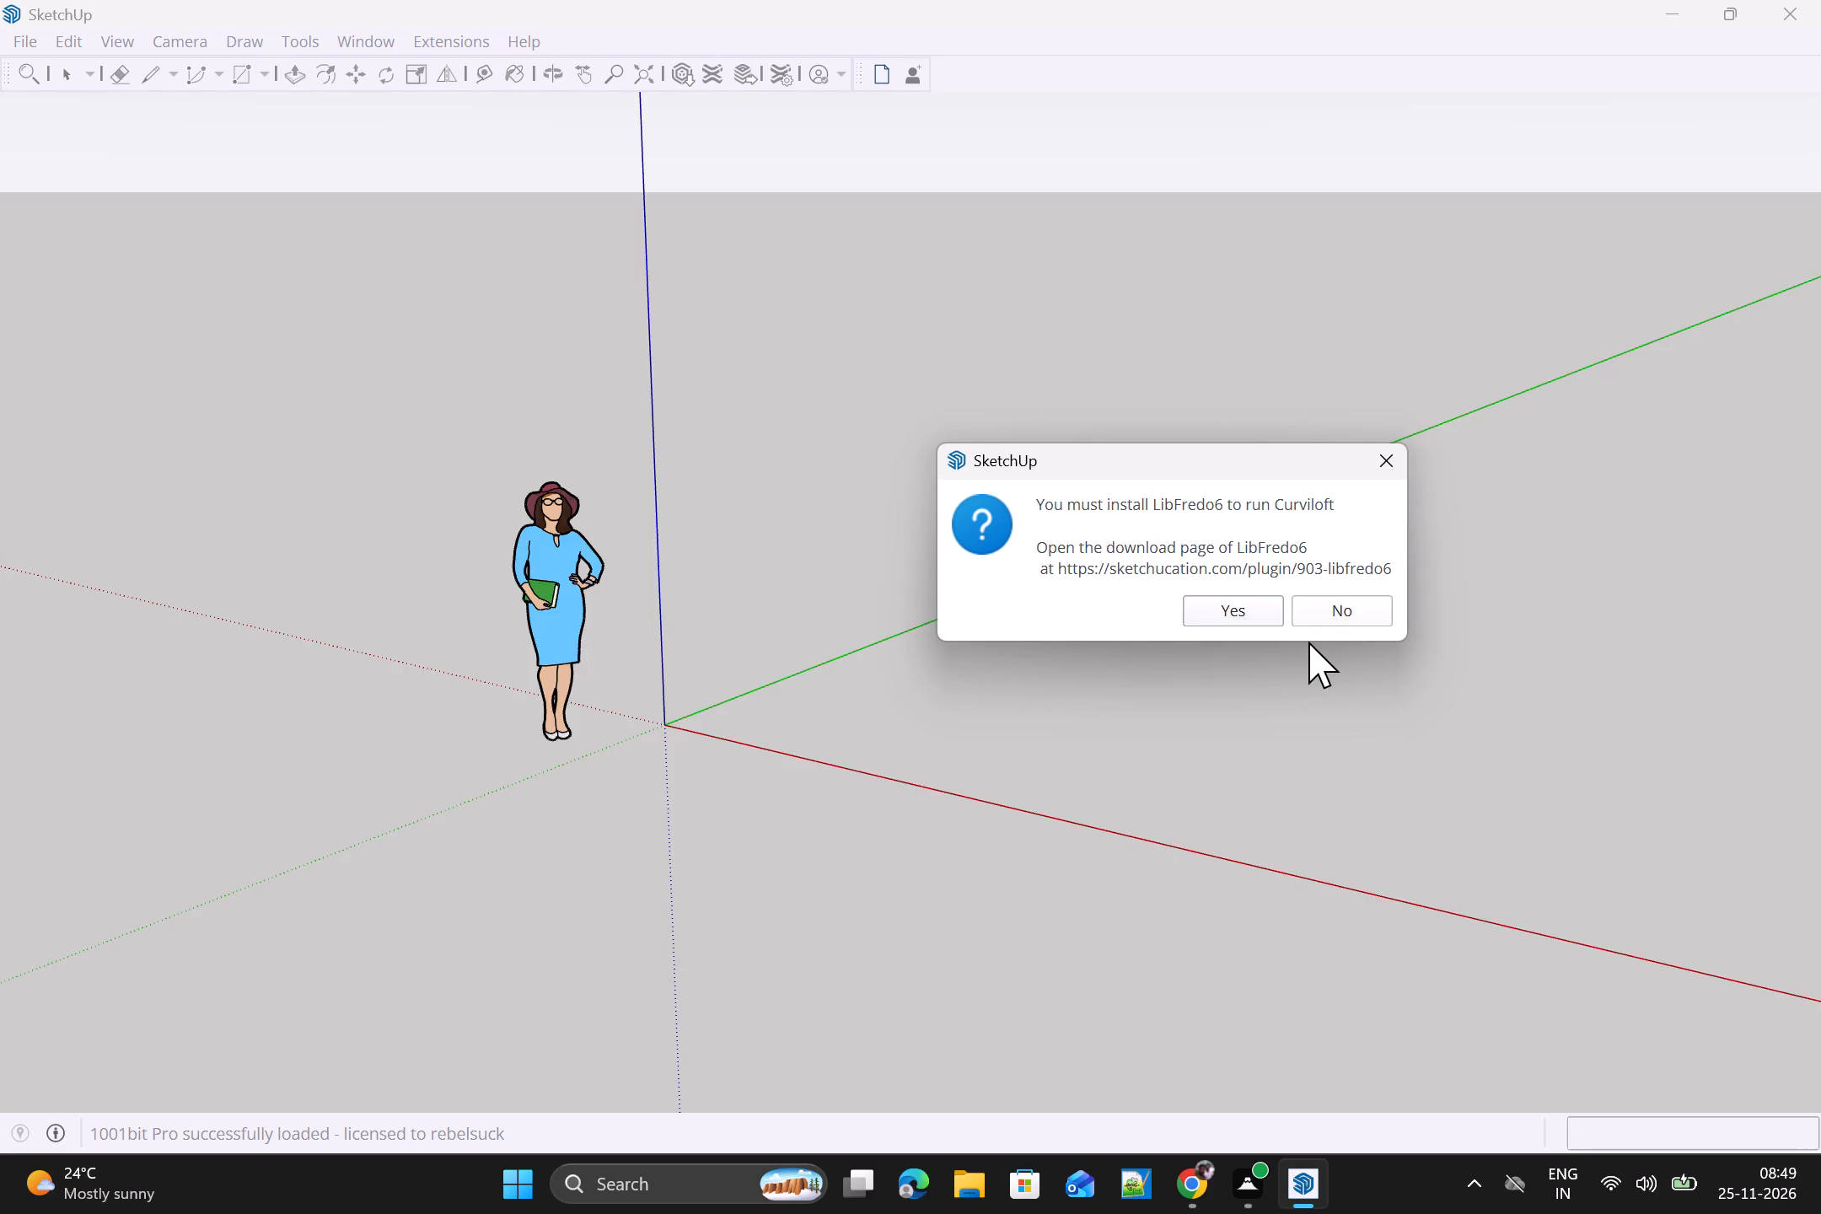
Decline opening the LibFredo6 download page and ignore the extension updates.
click(1346, 602)
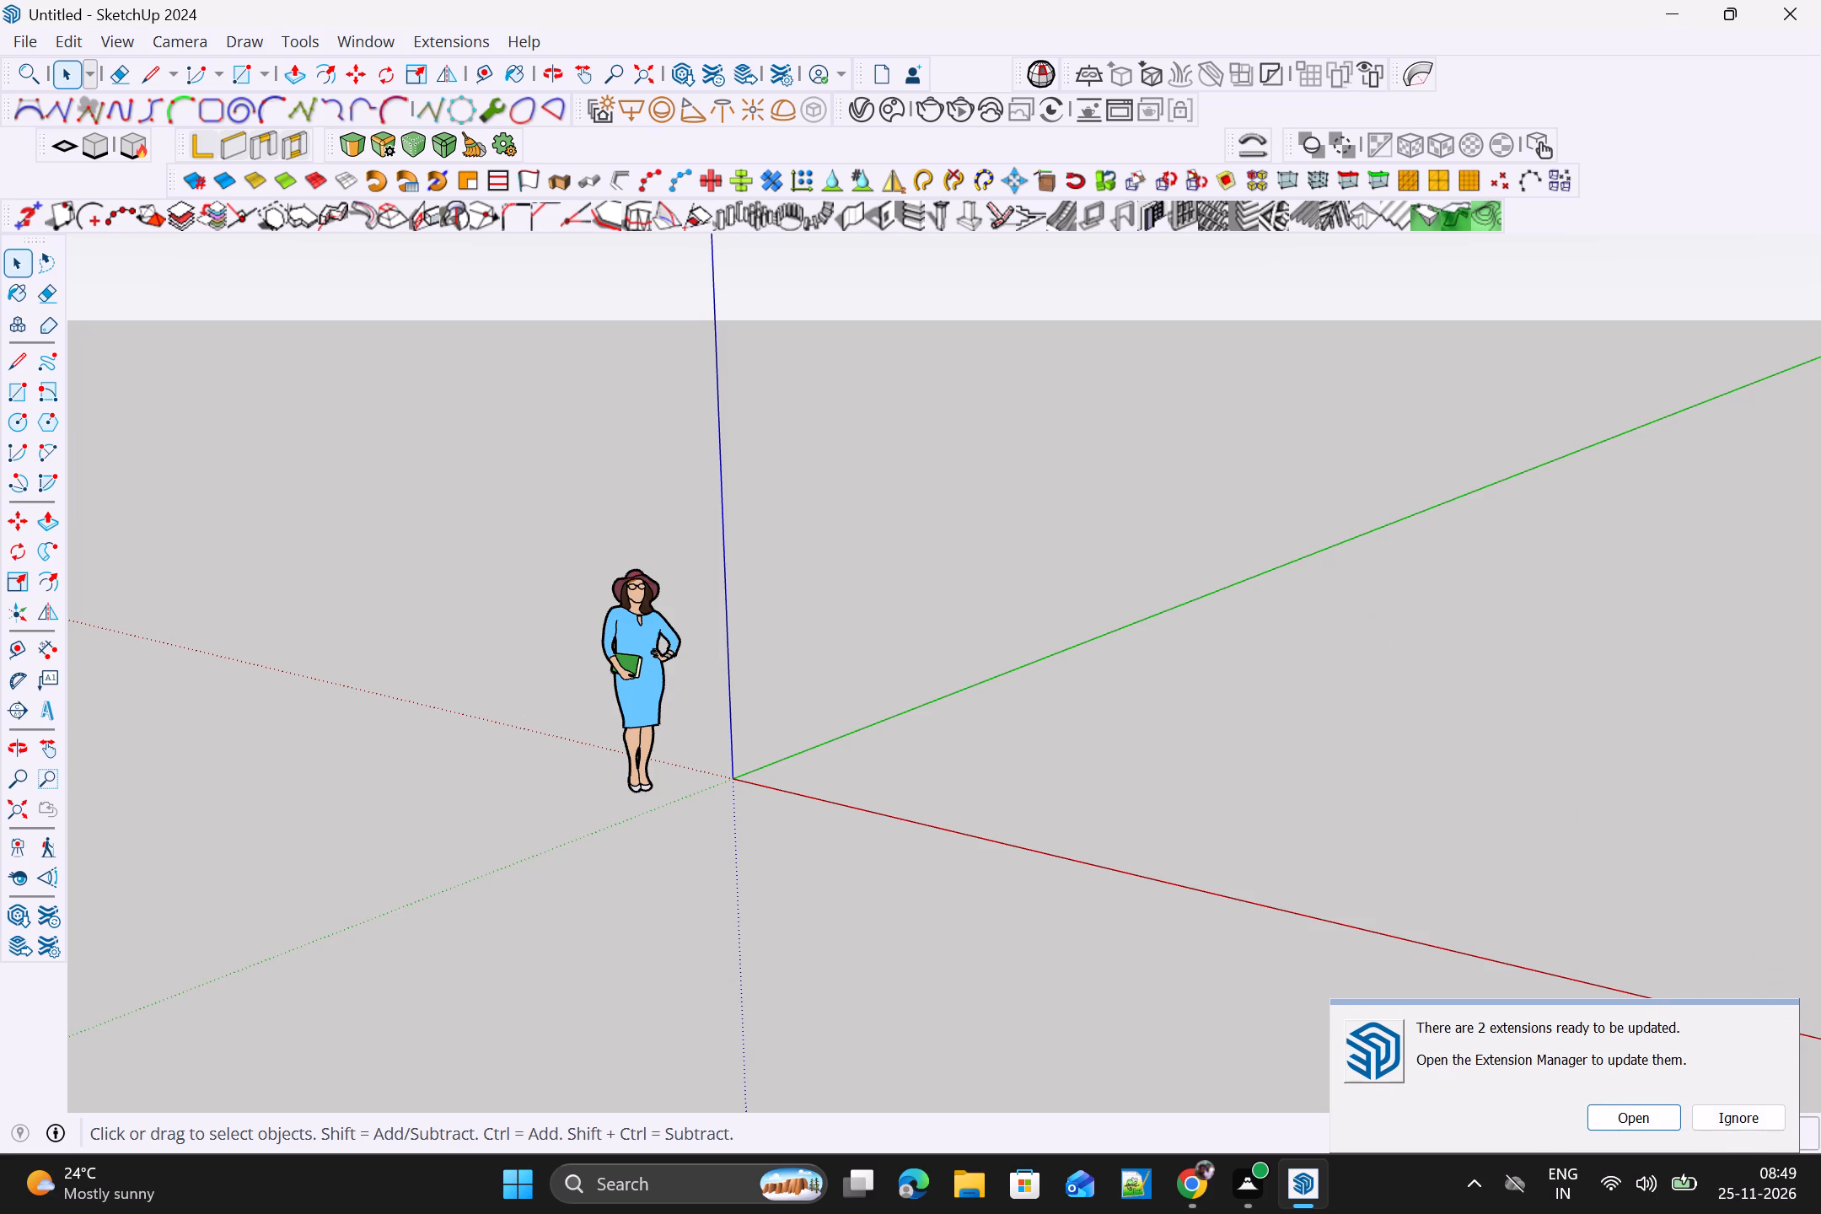
click(1728, 1126)
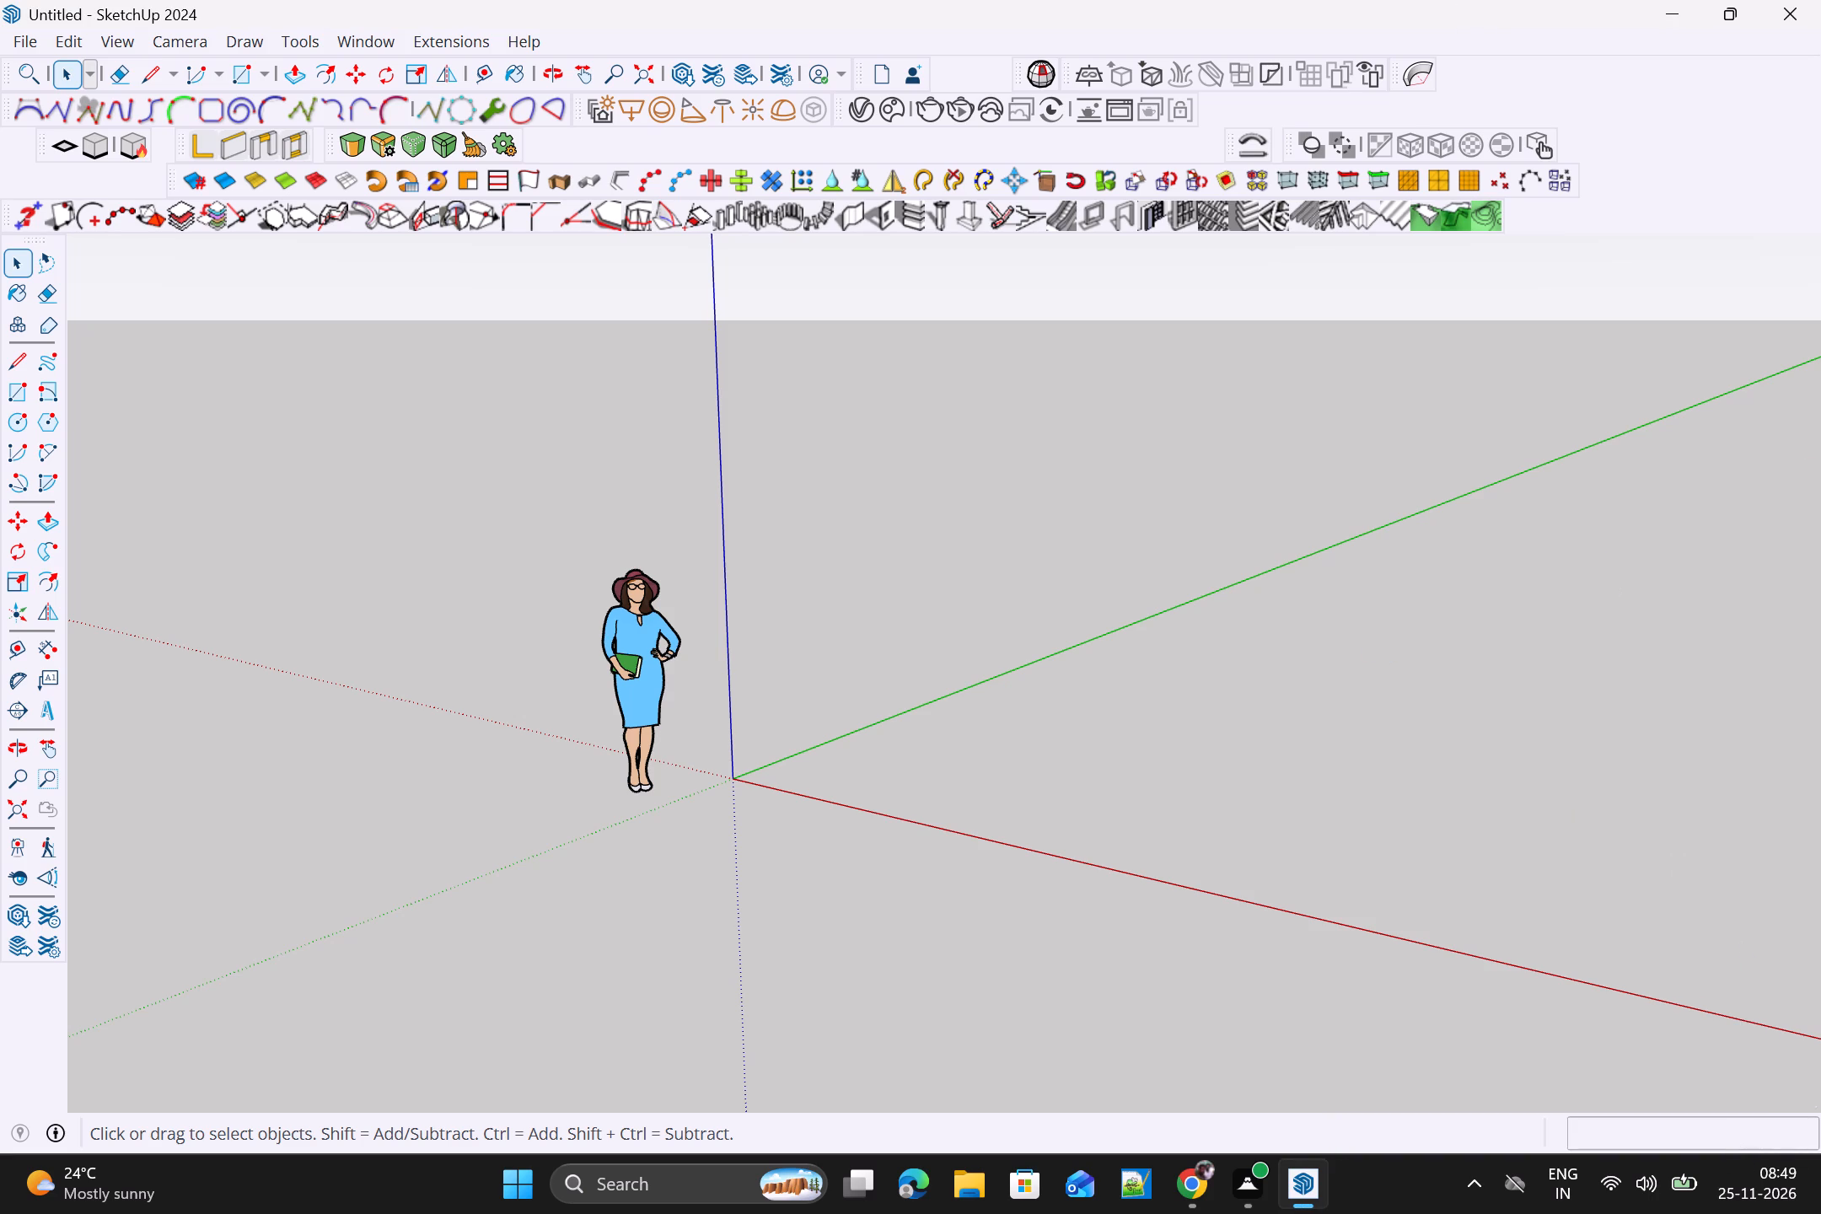
Delete the default human figure beside the origin.
click(626, 652)
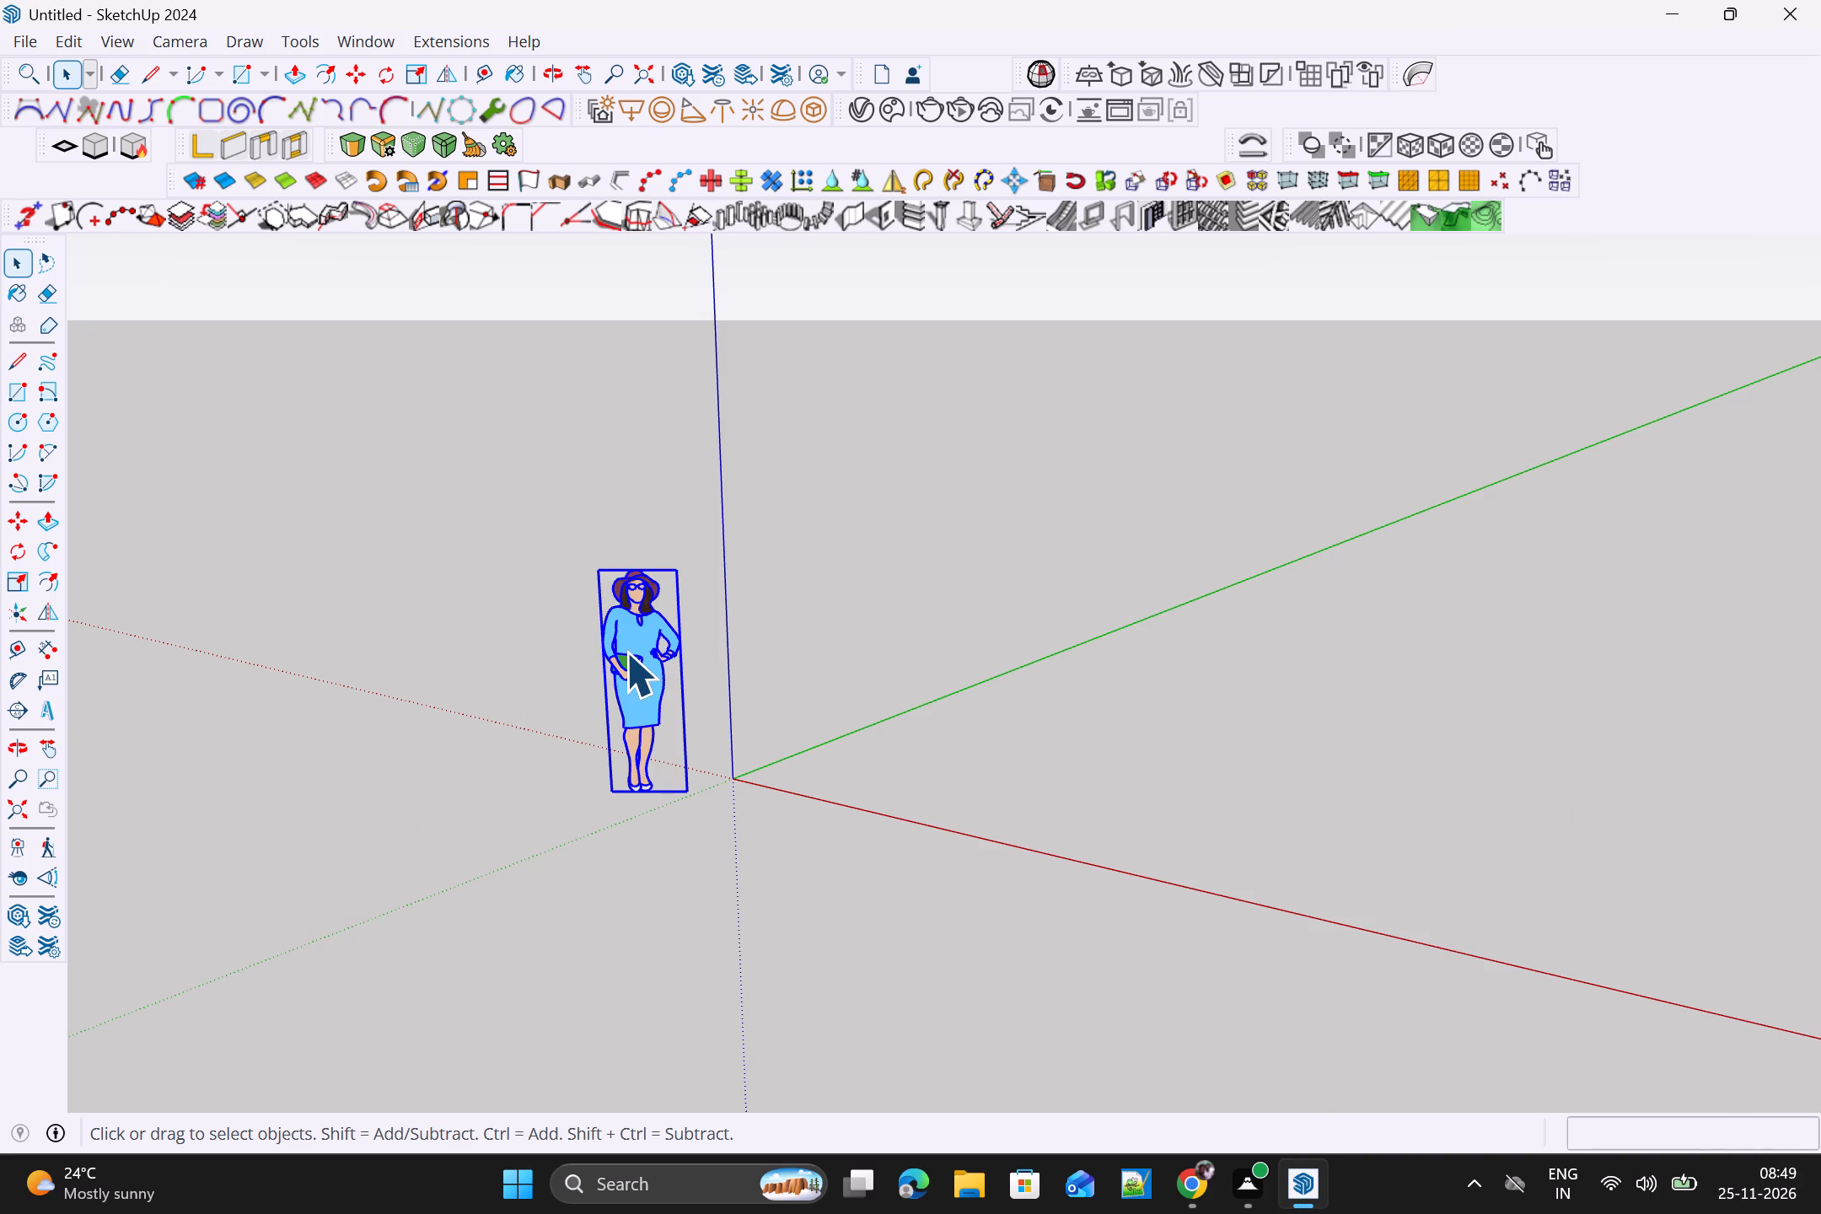
key(Delete)
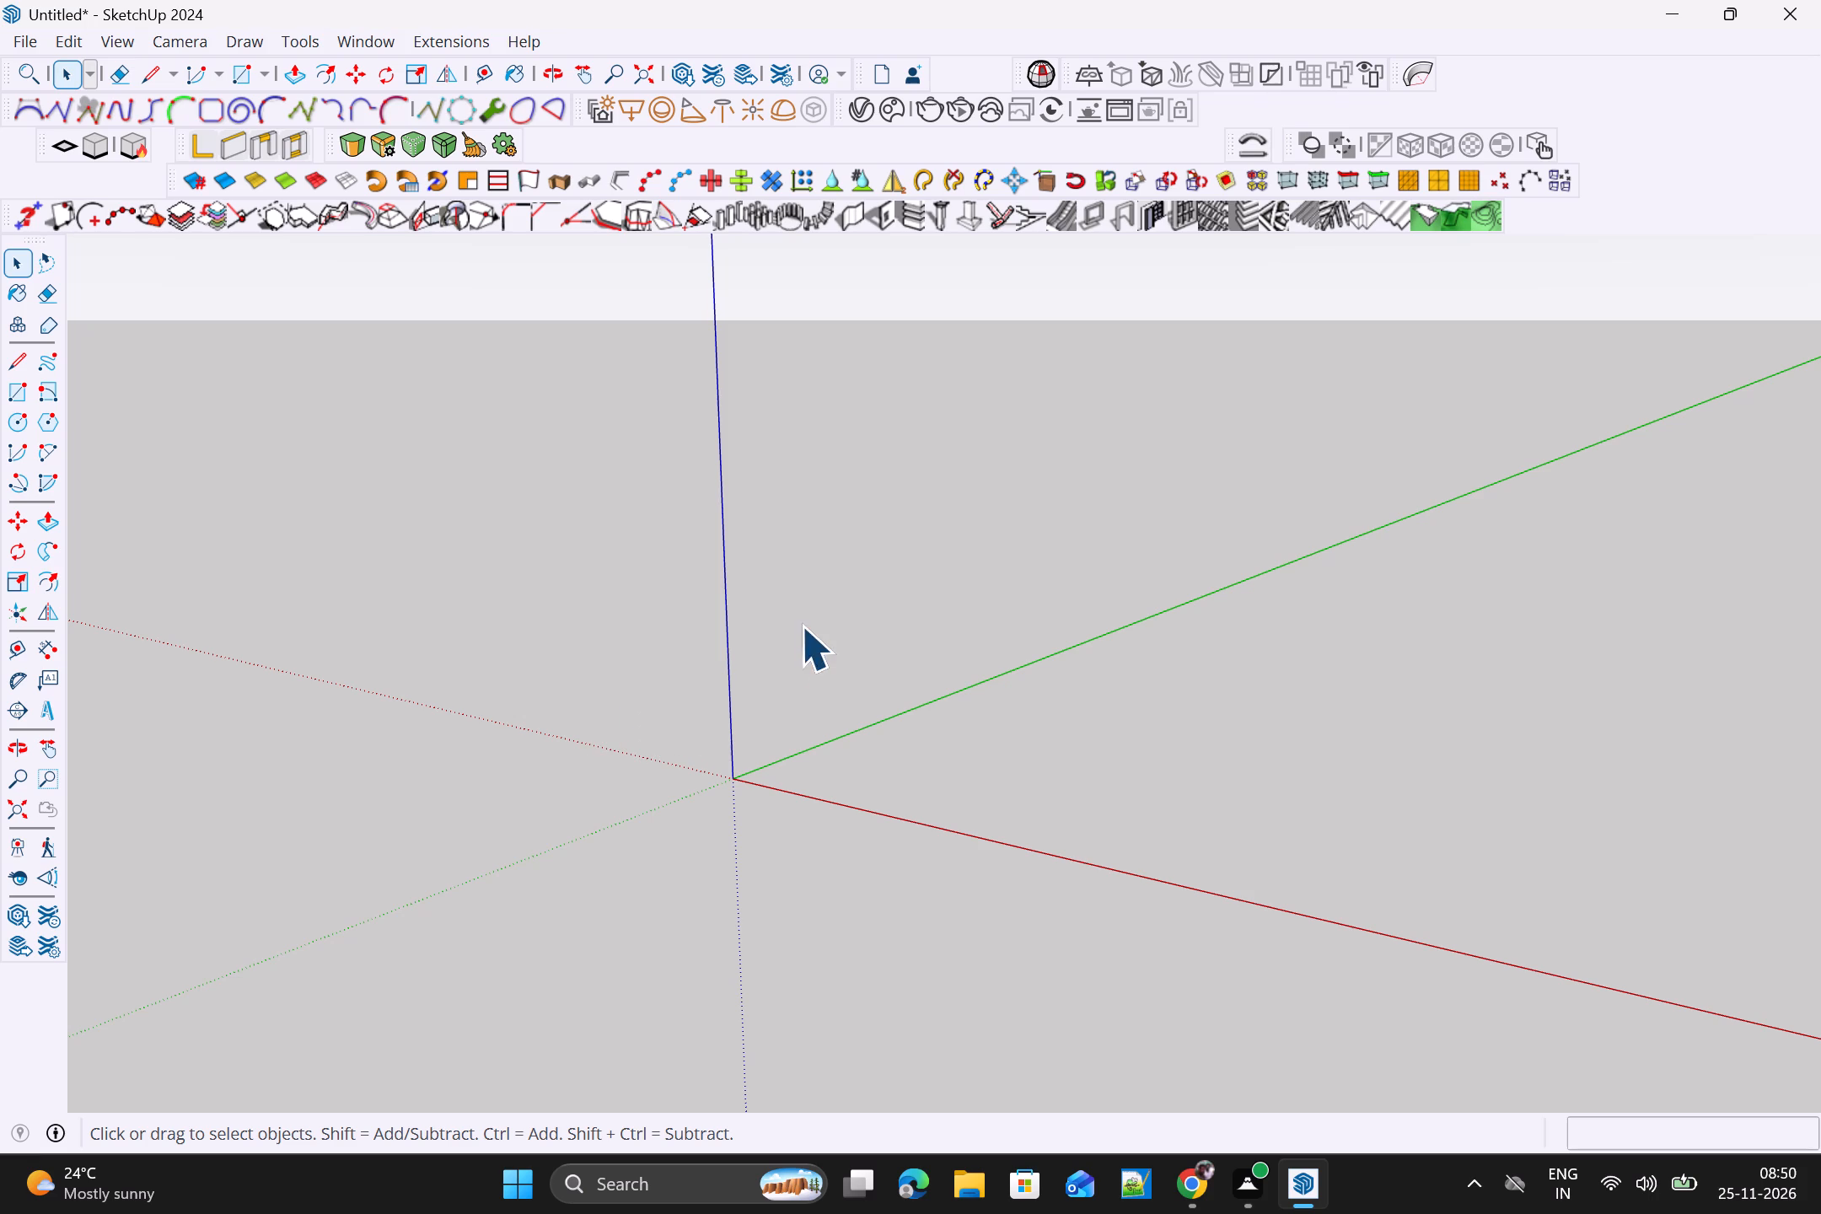
Draw a rectangle on the ground plane from the origin, 12' along the red axis by 17' along the green axis.
scroll(889, 592, down, 1)
middle_drag(910, 592, 1205, 610)
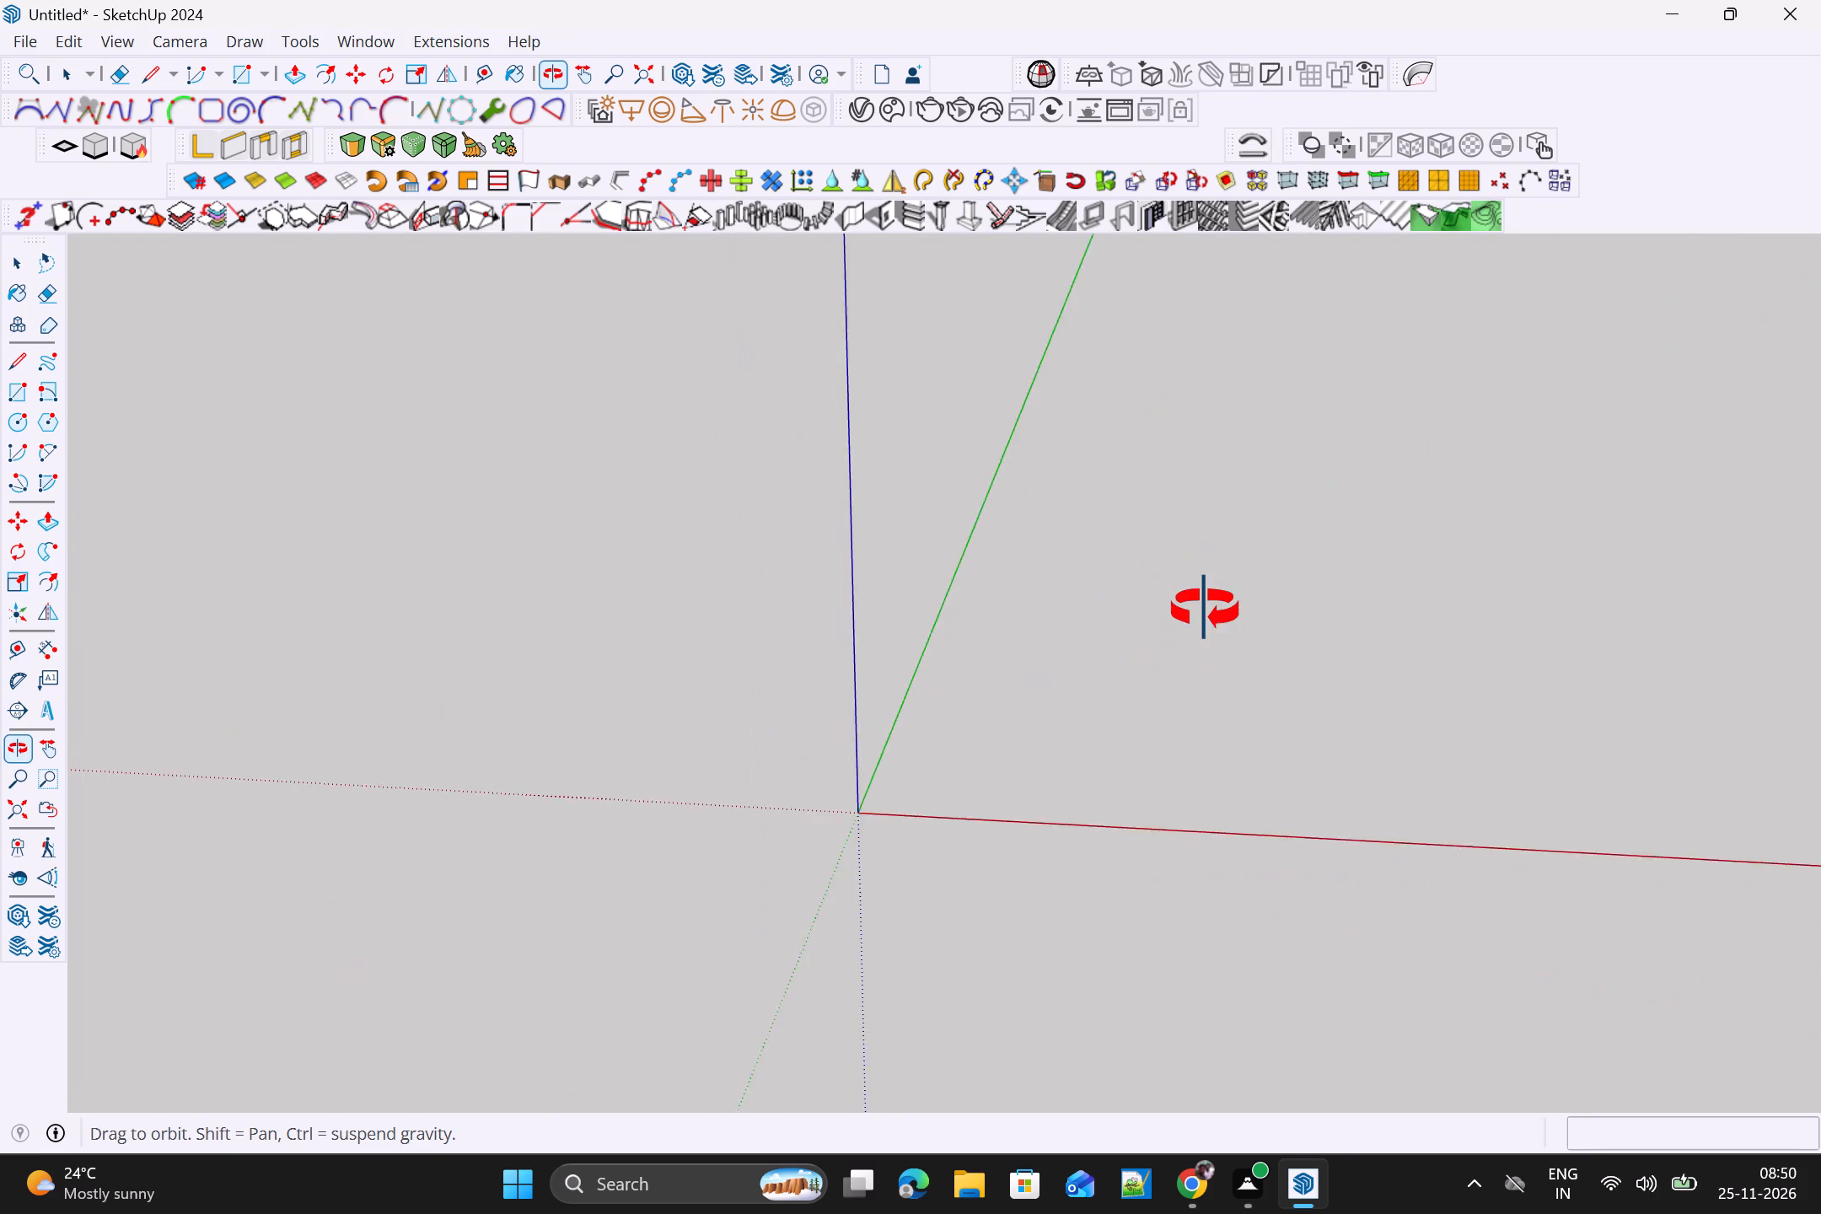
middle_drag(1205, 610, 1226, 544)
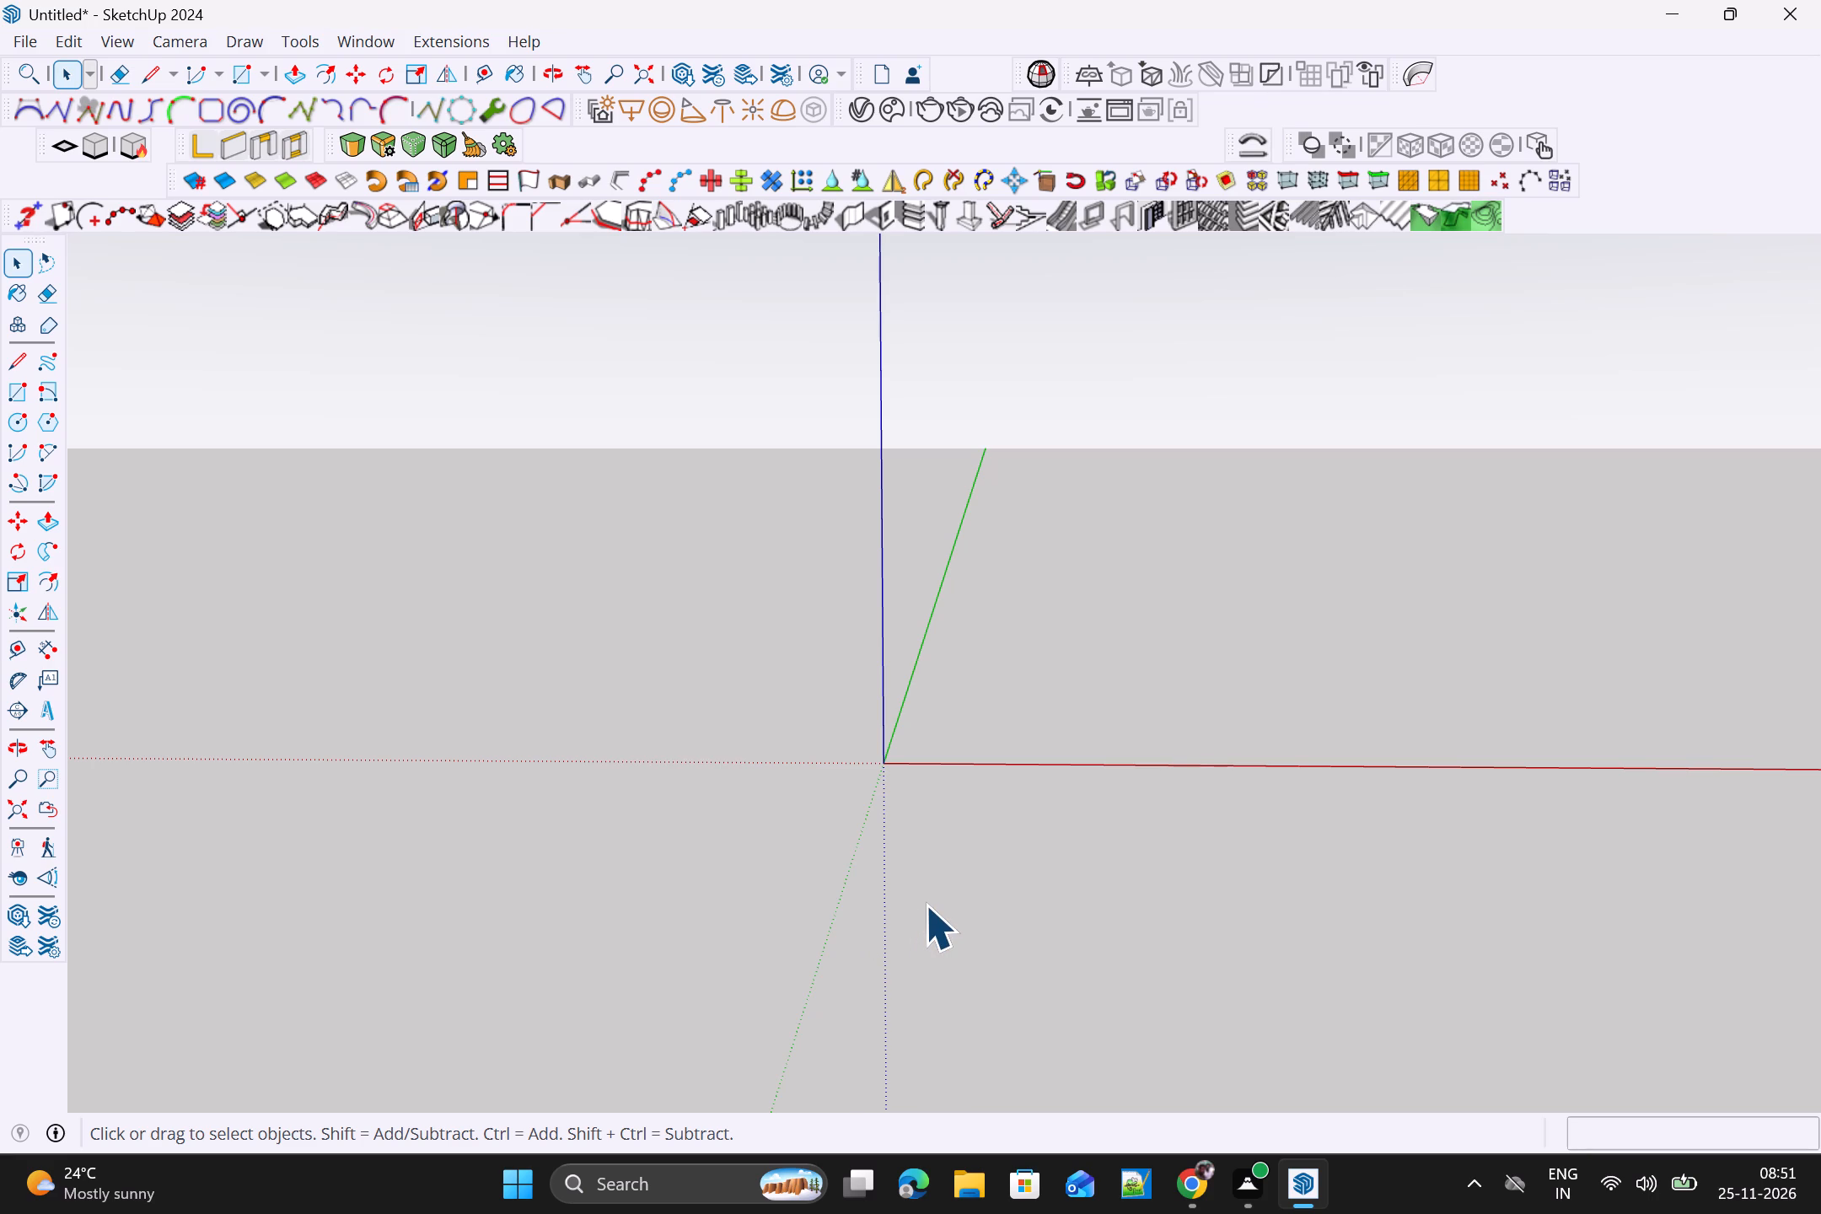
key(r)
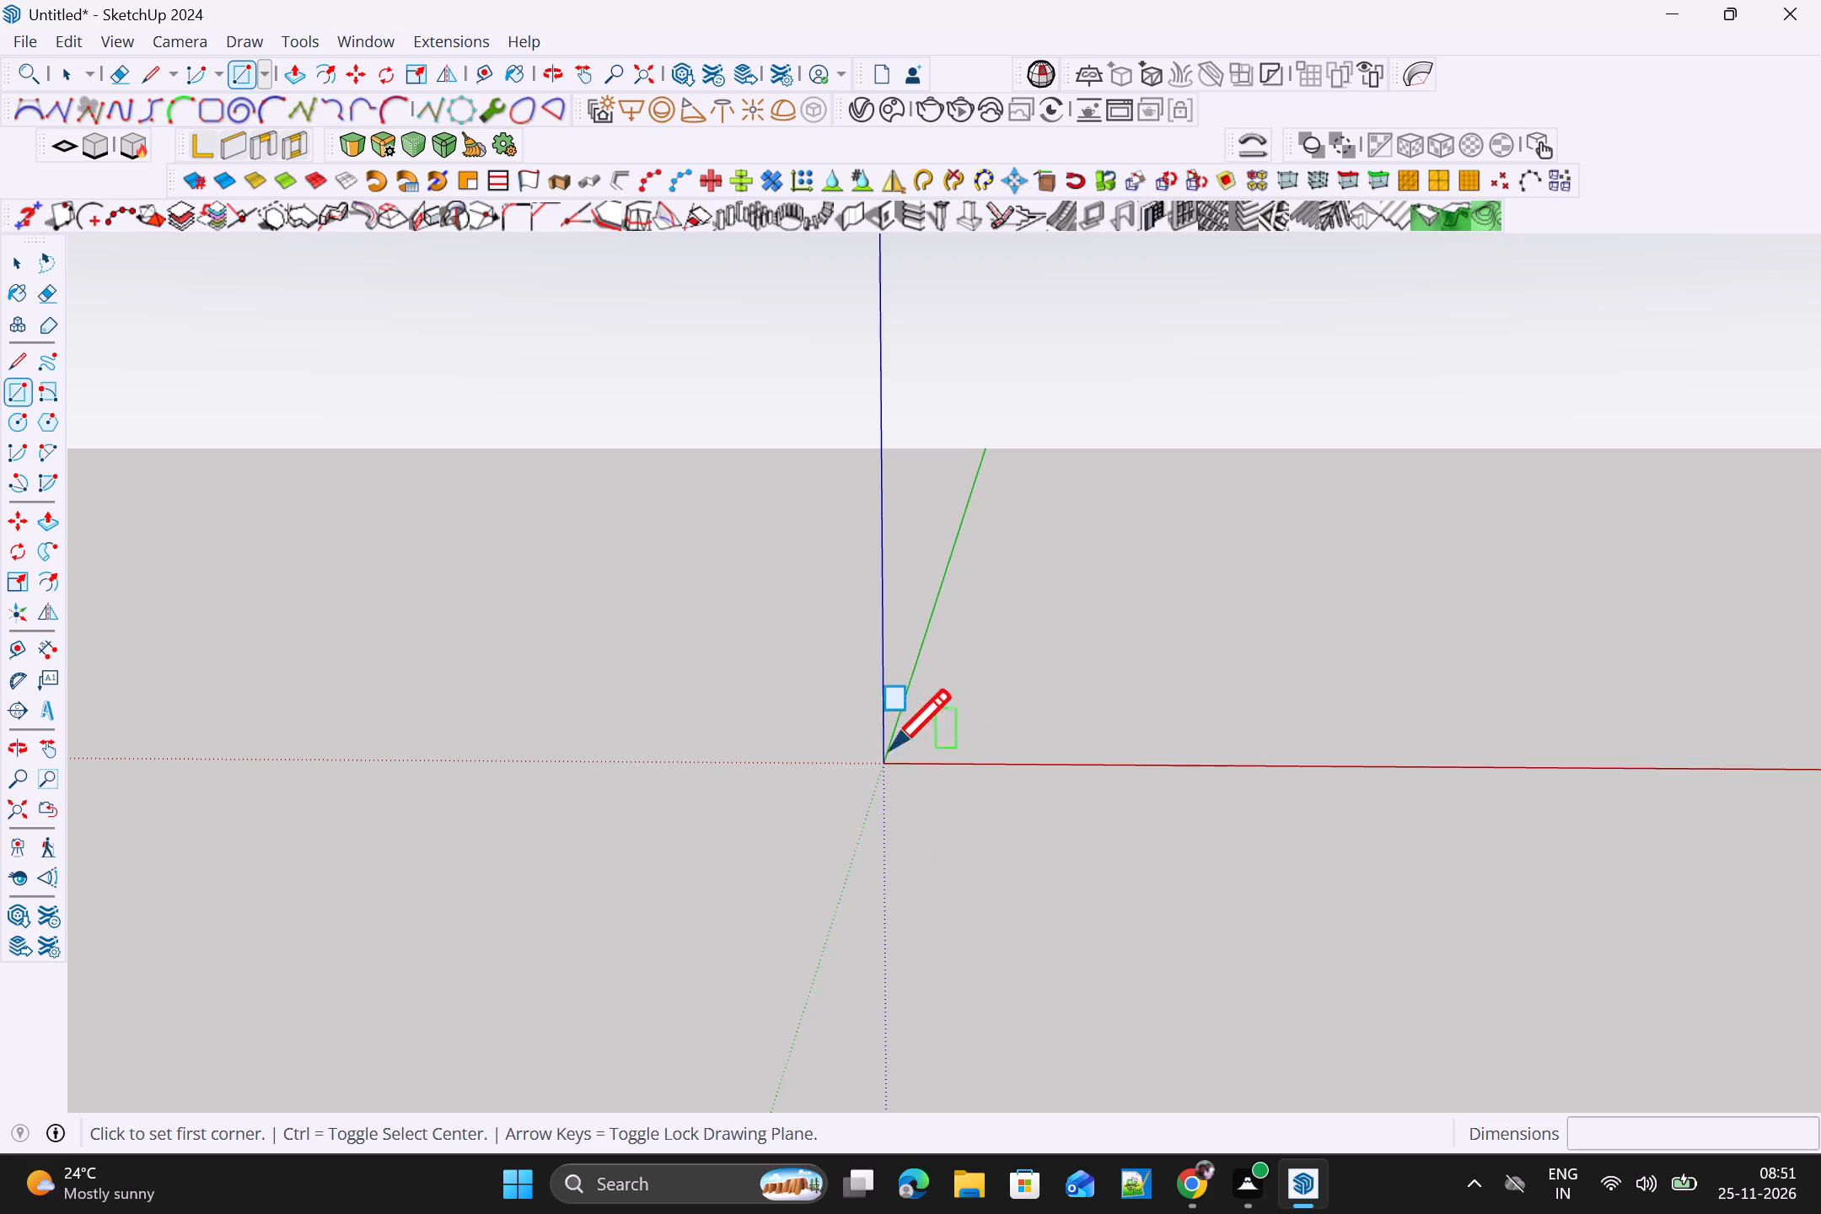
click(889, 761)
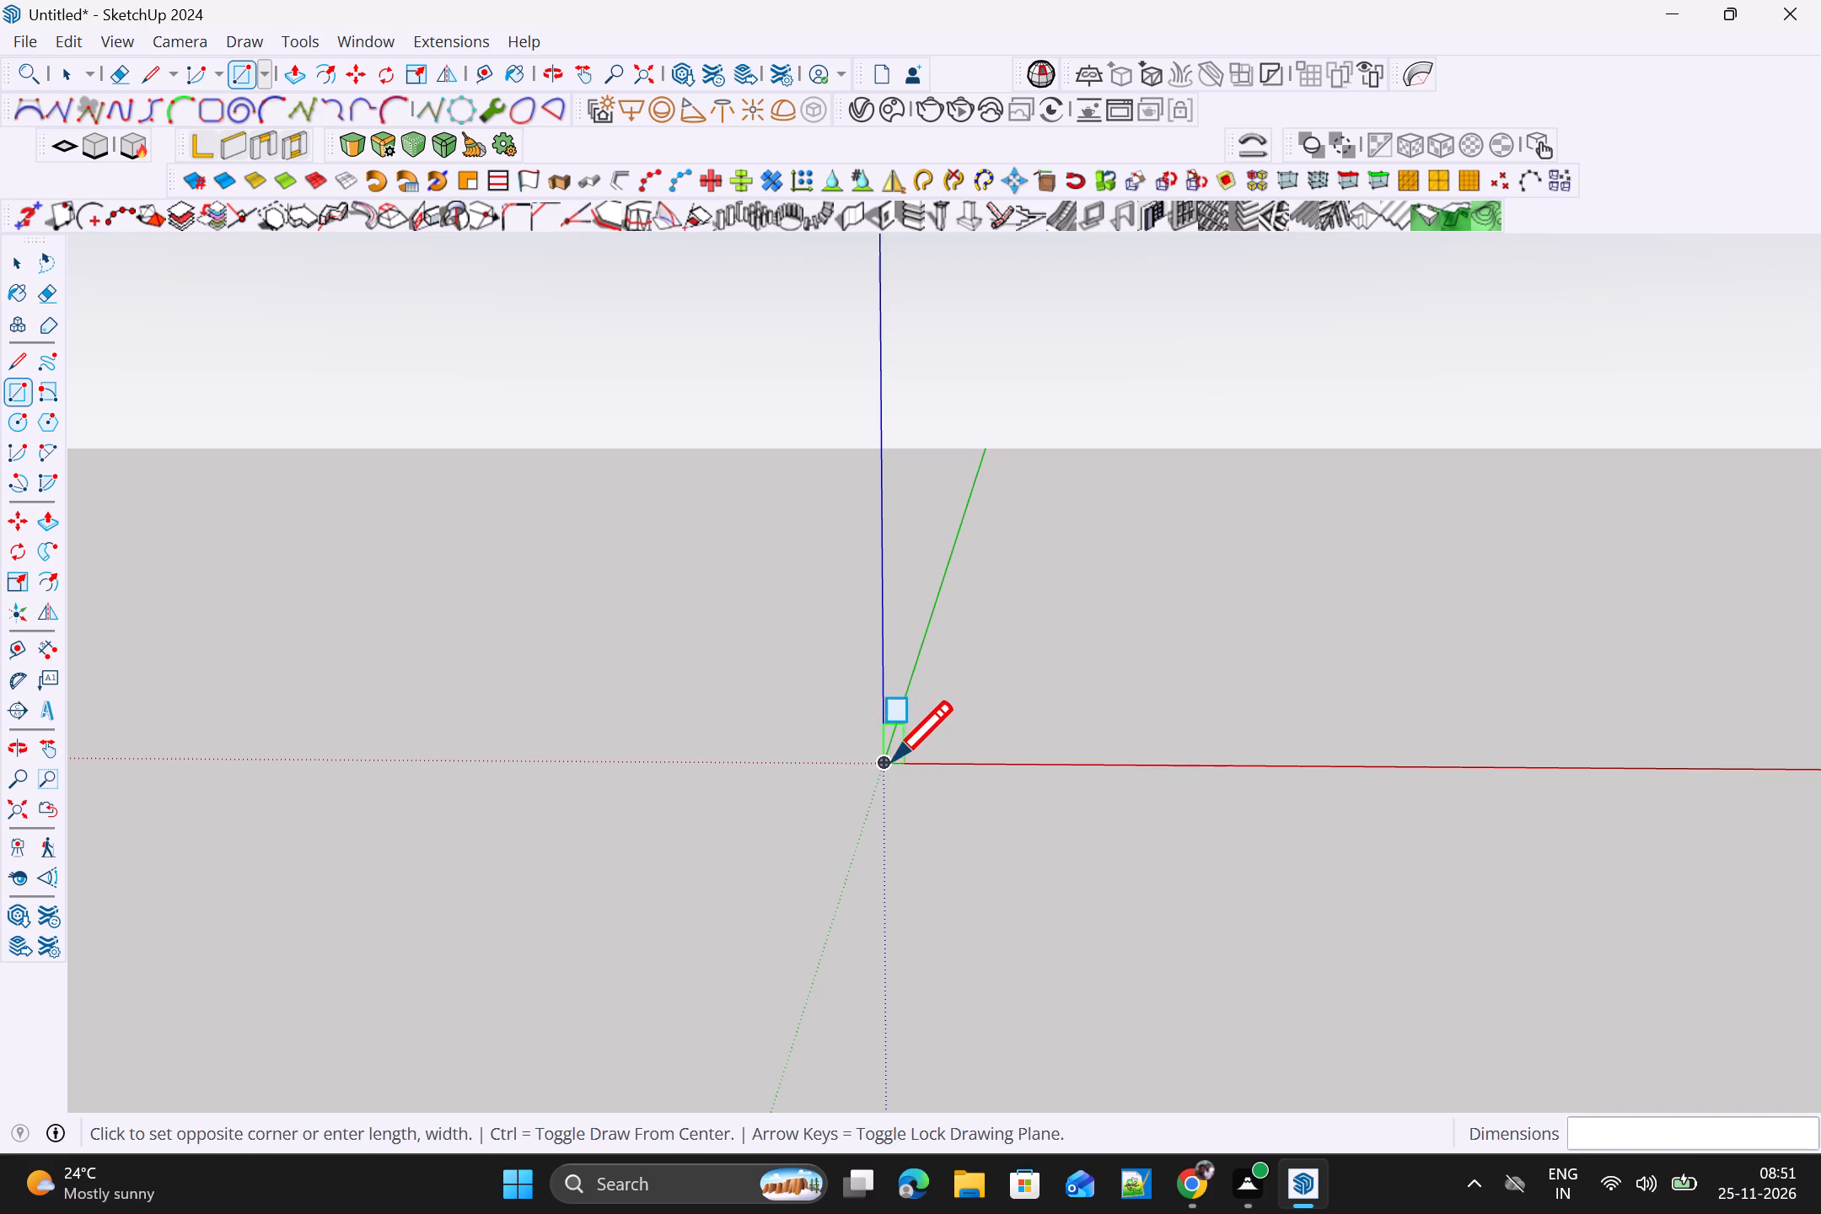
key(Up)
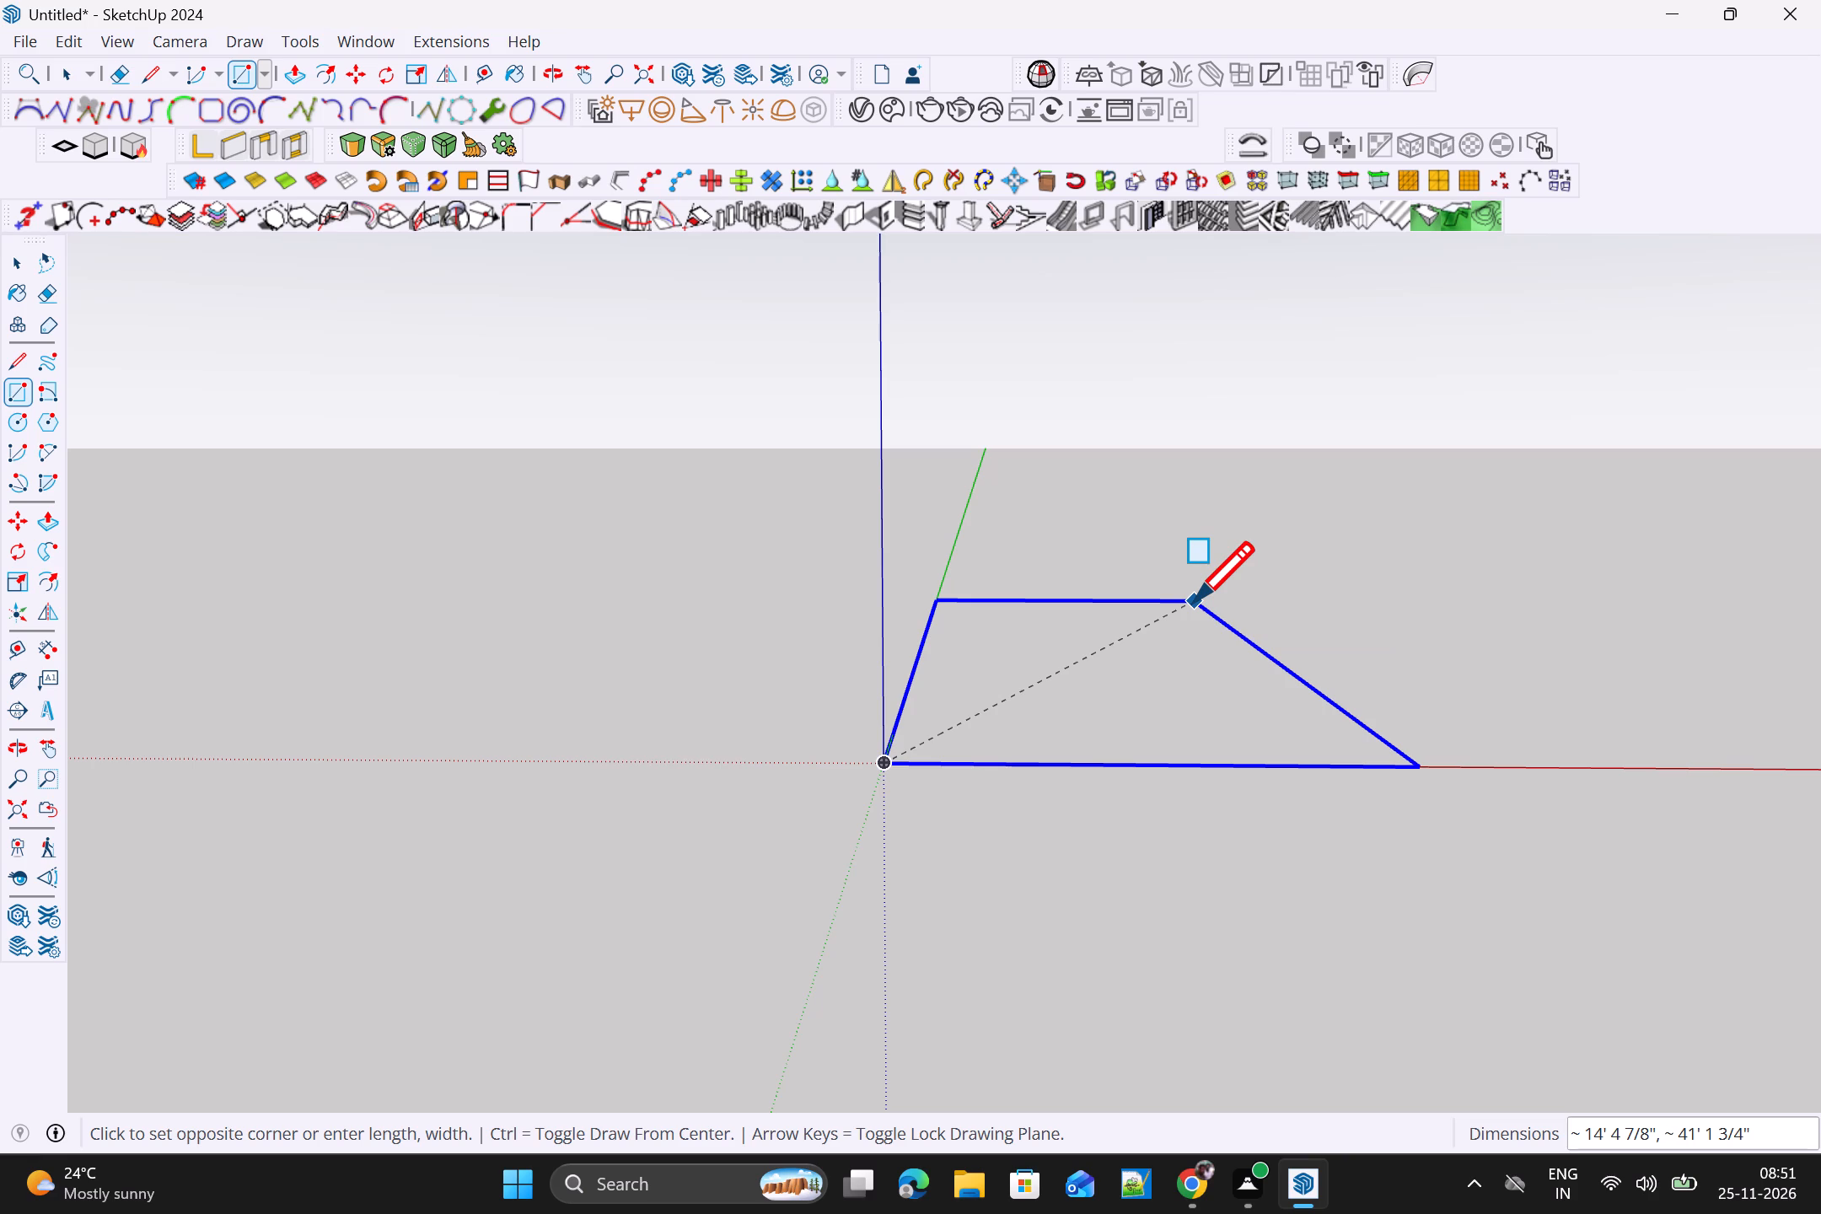
text(12)
key(apostrophe)
key(comma)
text(17')
key(Return)
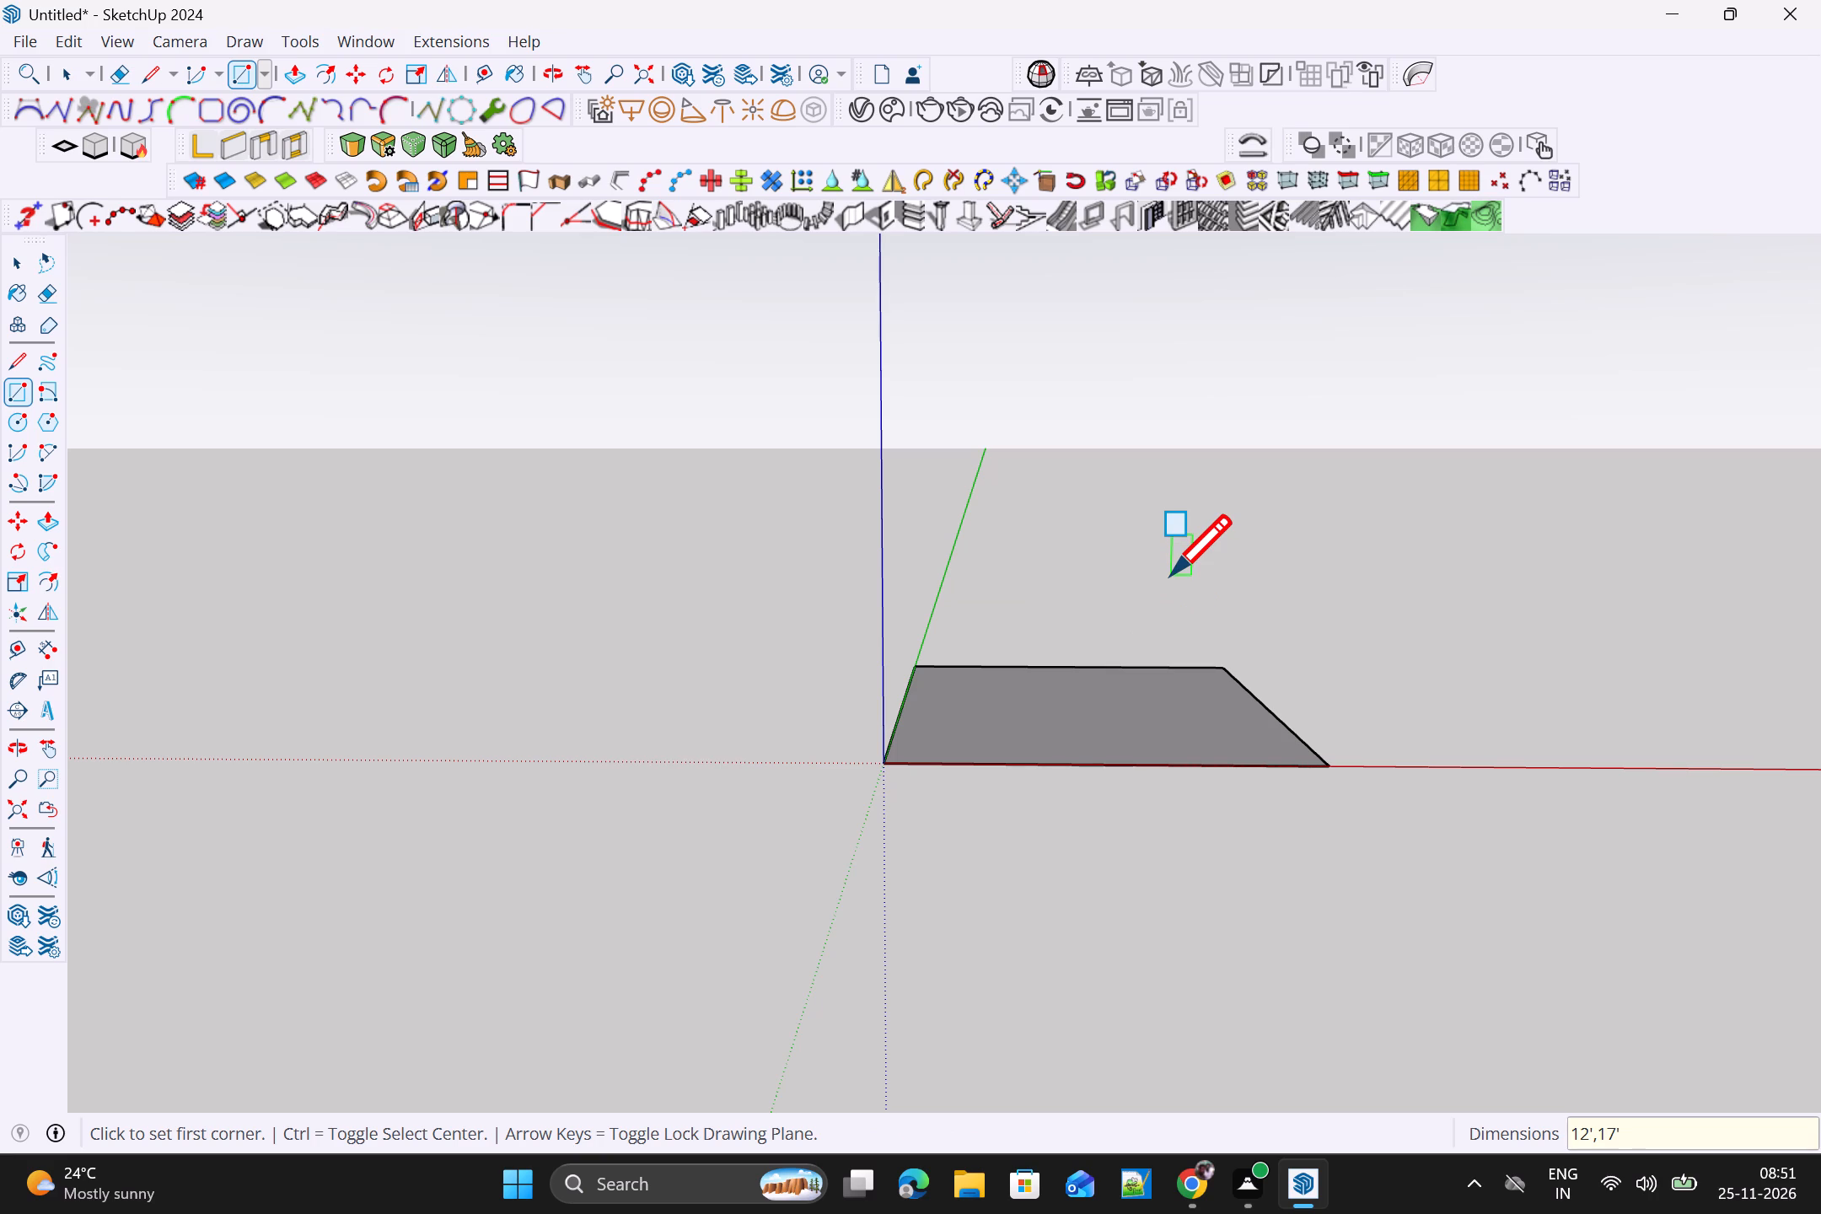
scroll(1177, 561, down, 2)
middle_drag(1179, 562, 1072, 894)
scroll(1179, 578, up, 1)
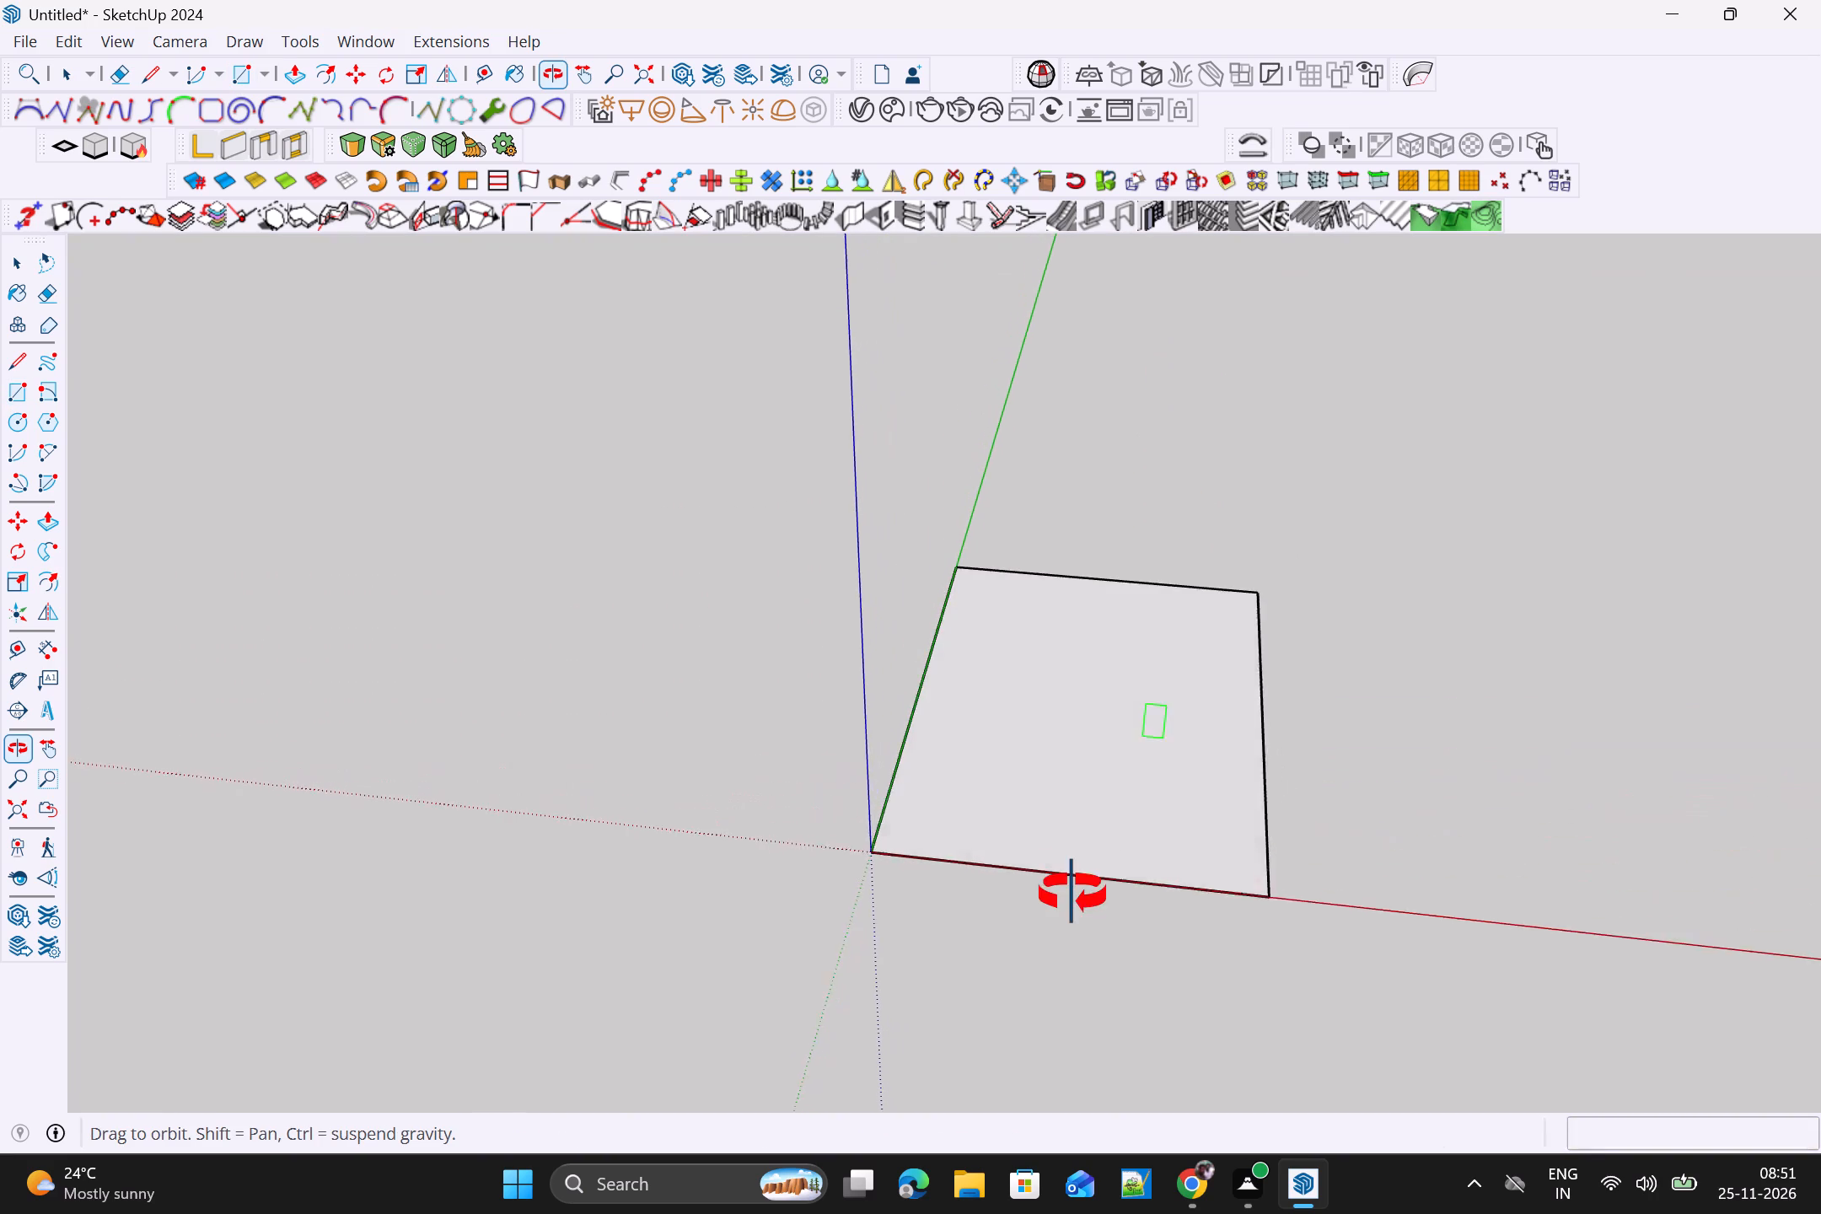
middle_drag(1072, 894, 1071, 899)
scroll(1071, 896, down, 1)
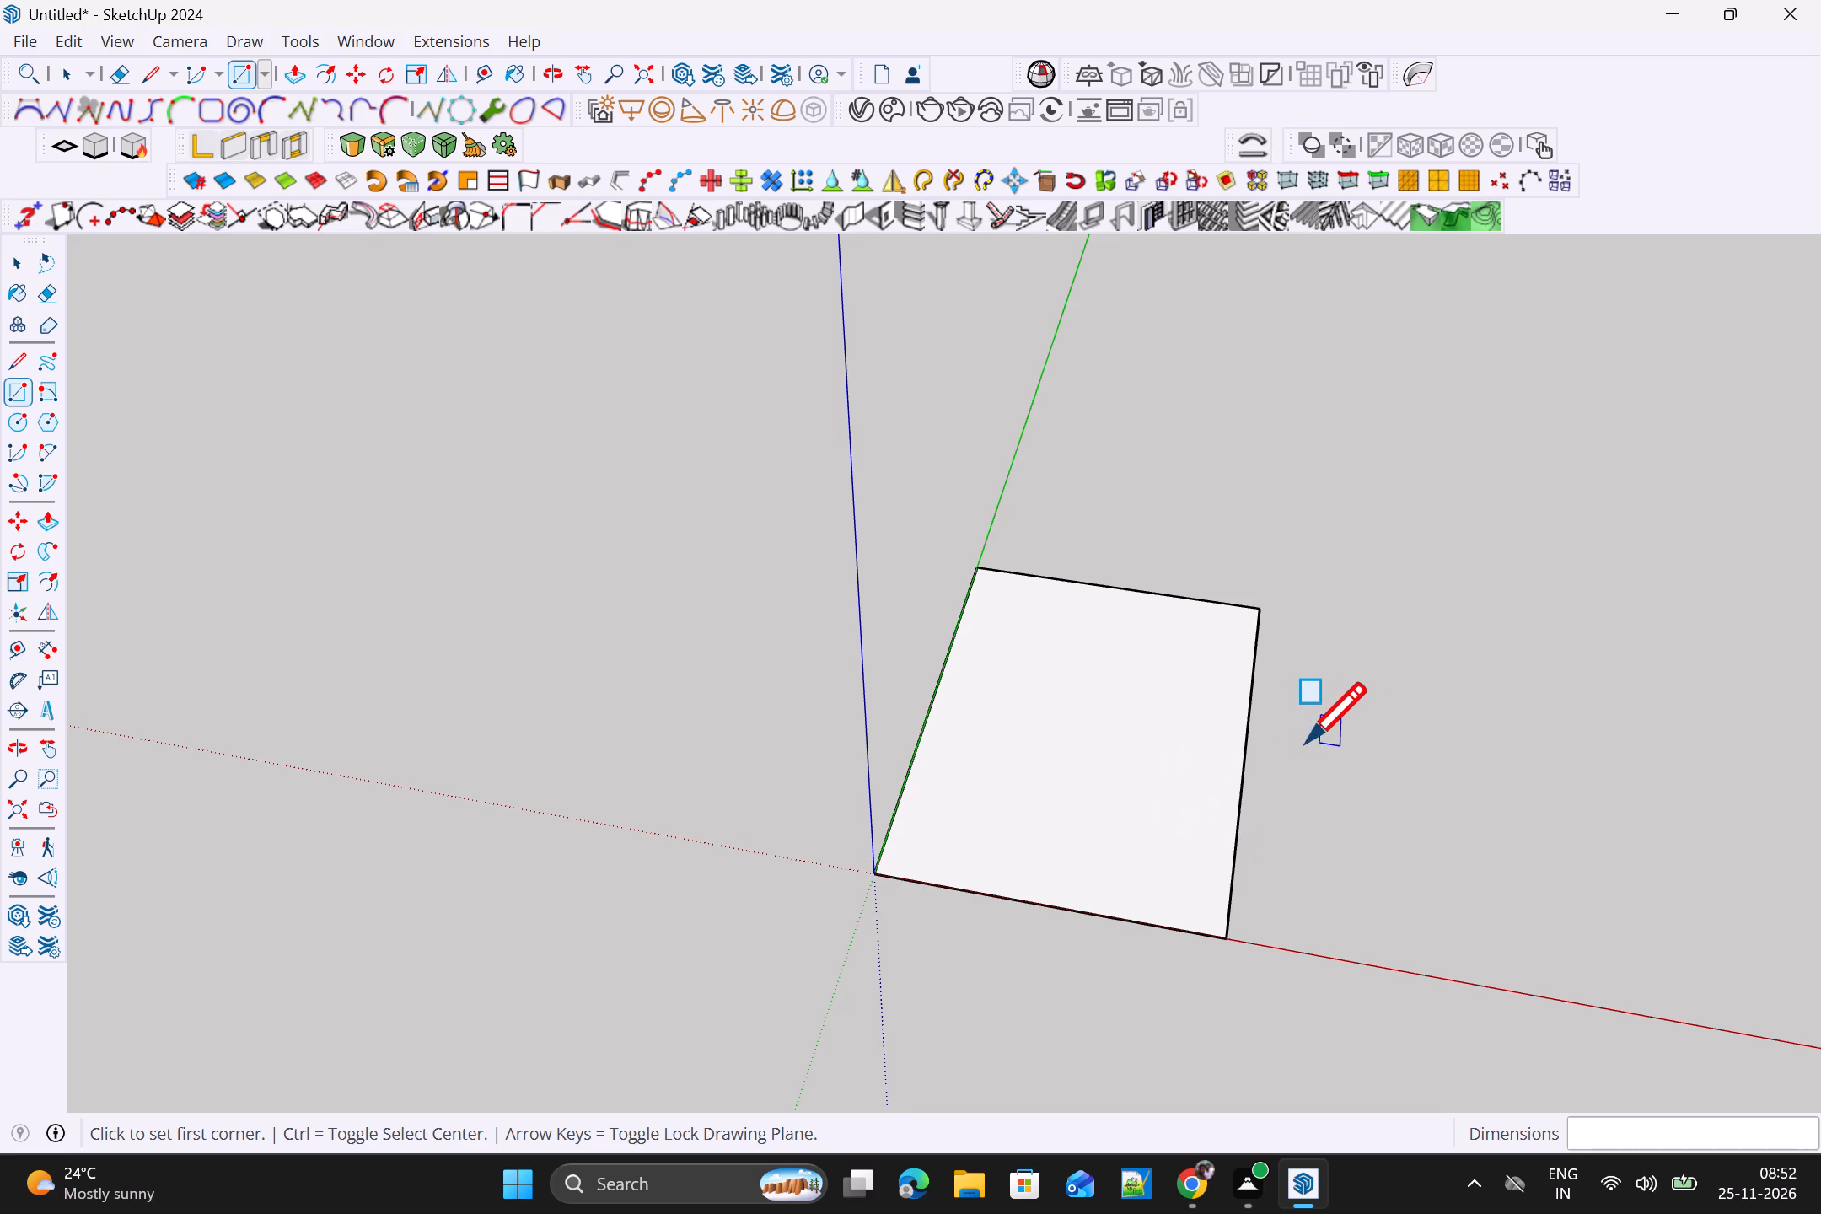
key(space)
key(space)
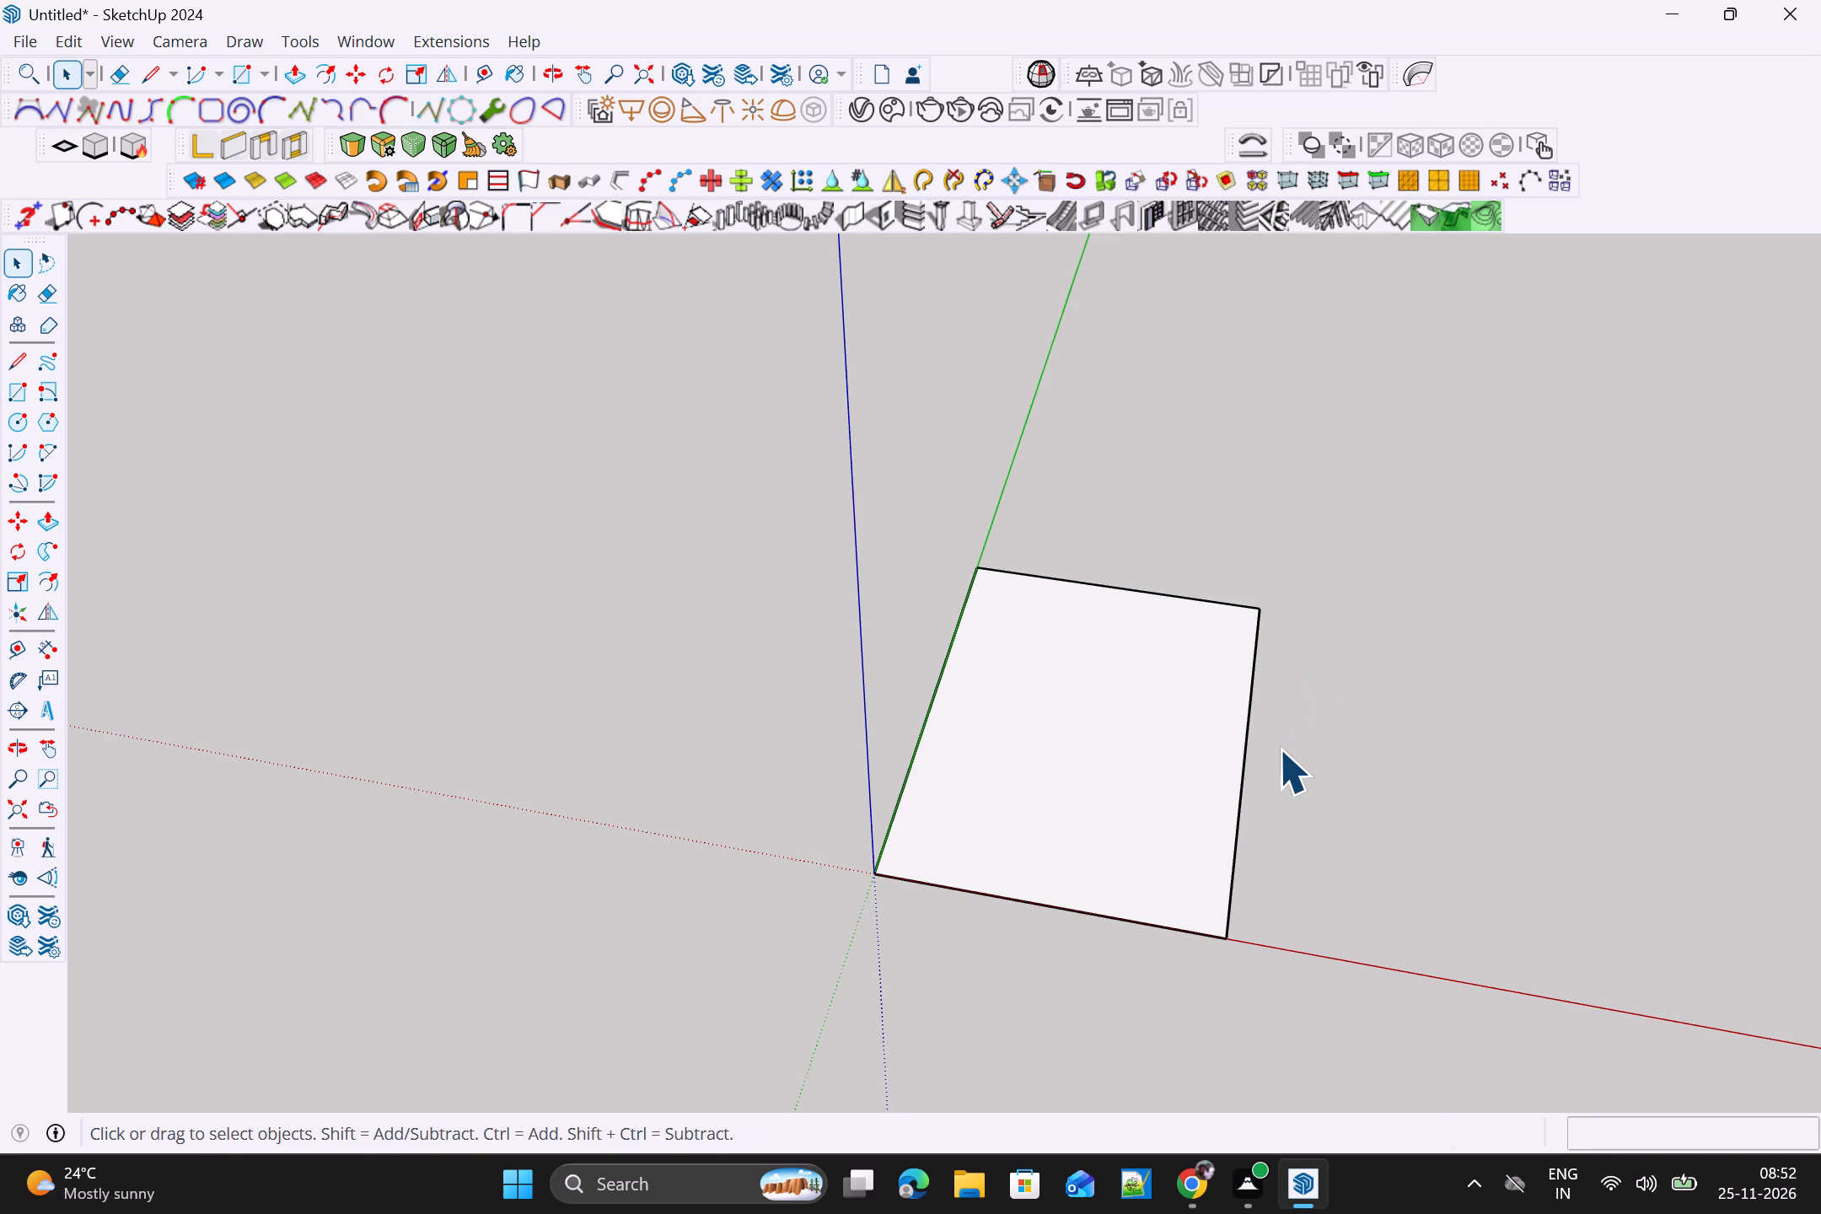
Offset the rectangle's edges inward by 9" to outline the wall thickness.
key(f)
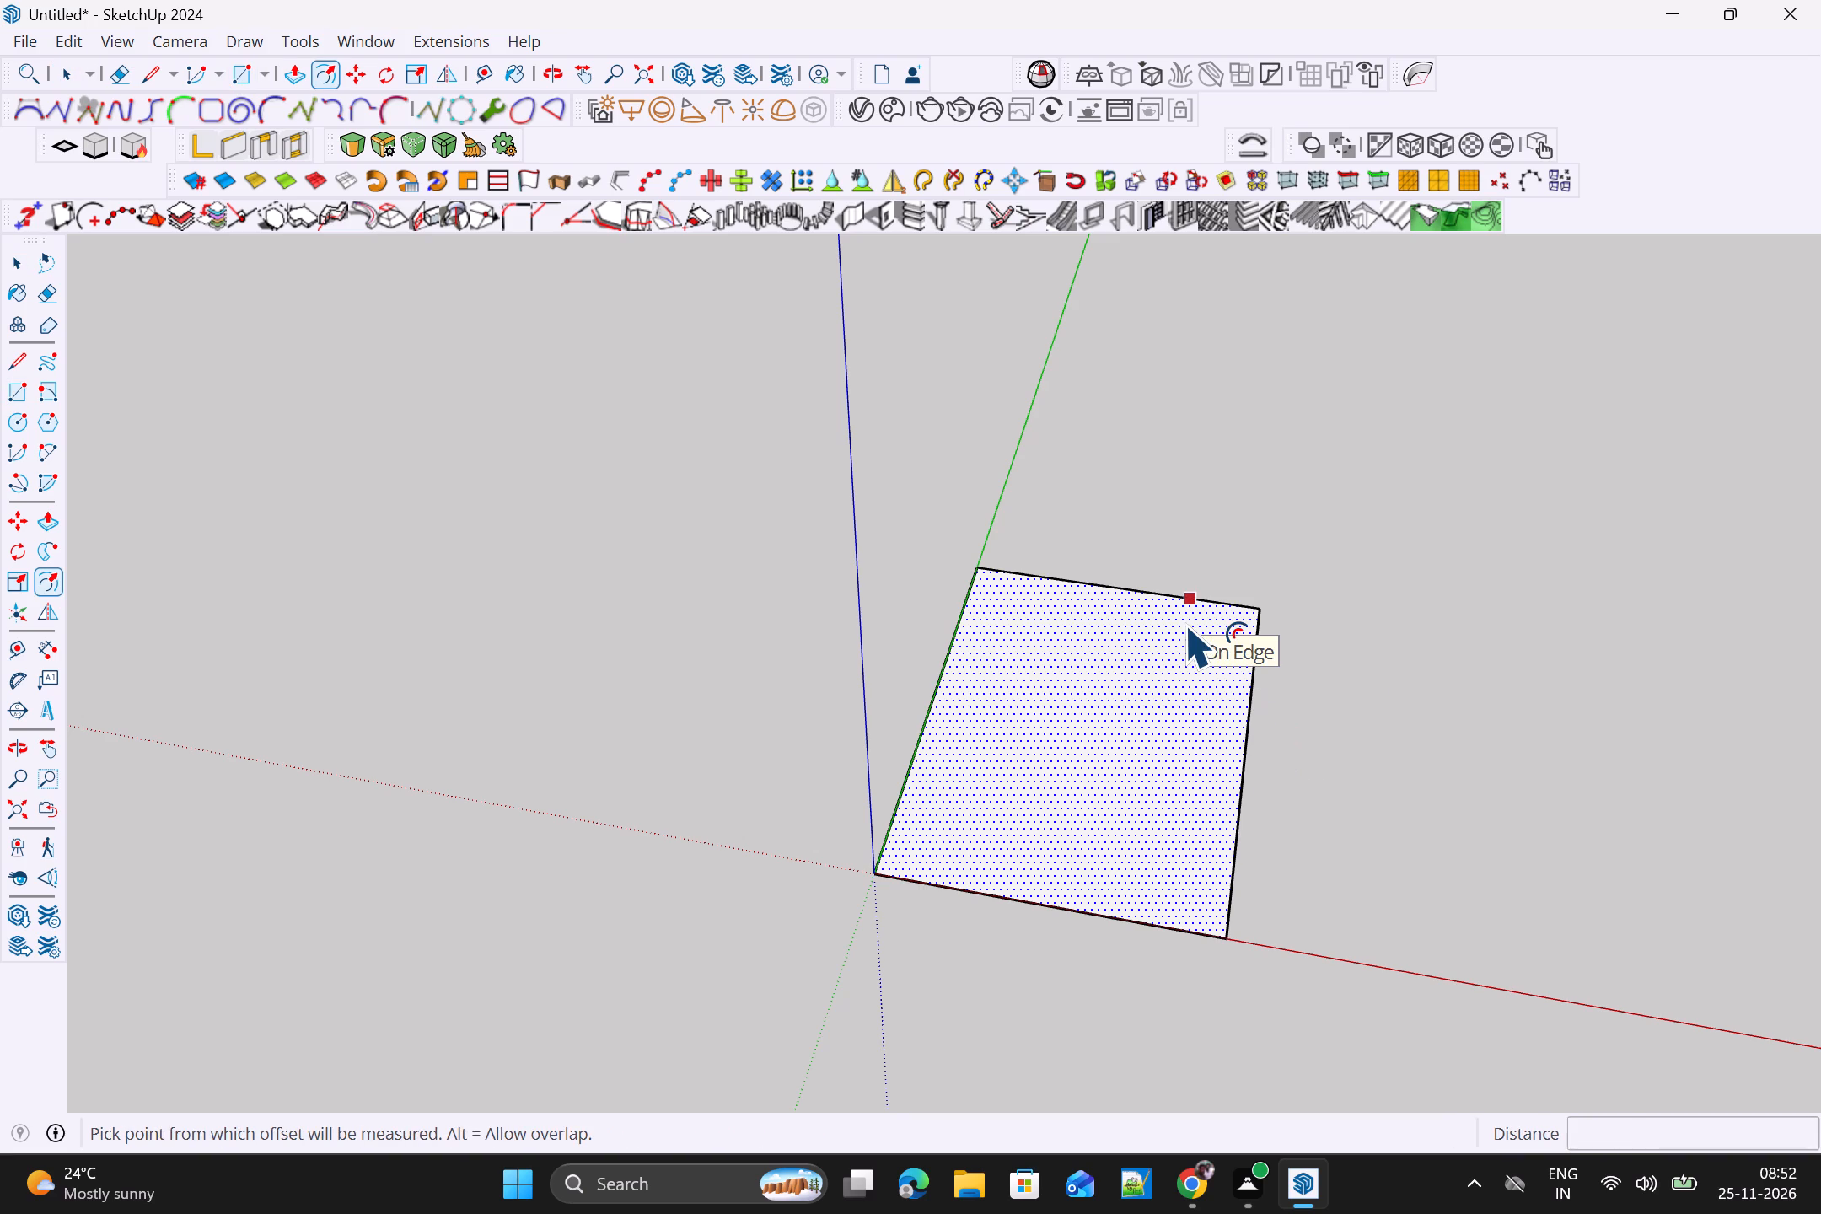
click(1187, 622)
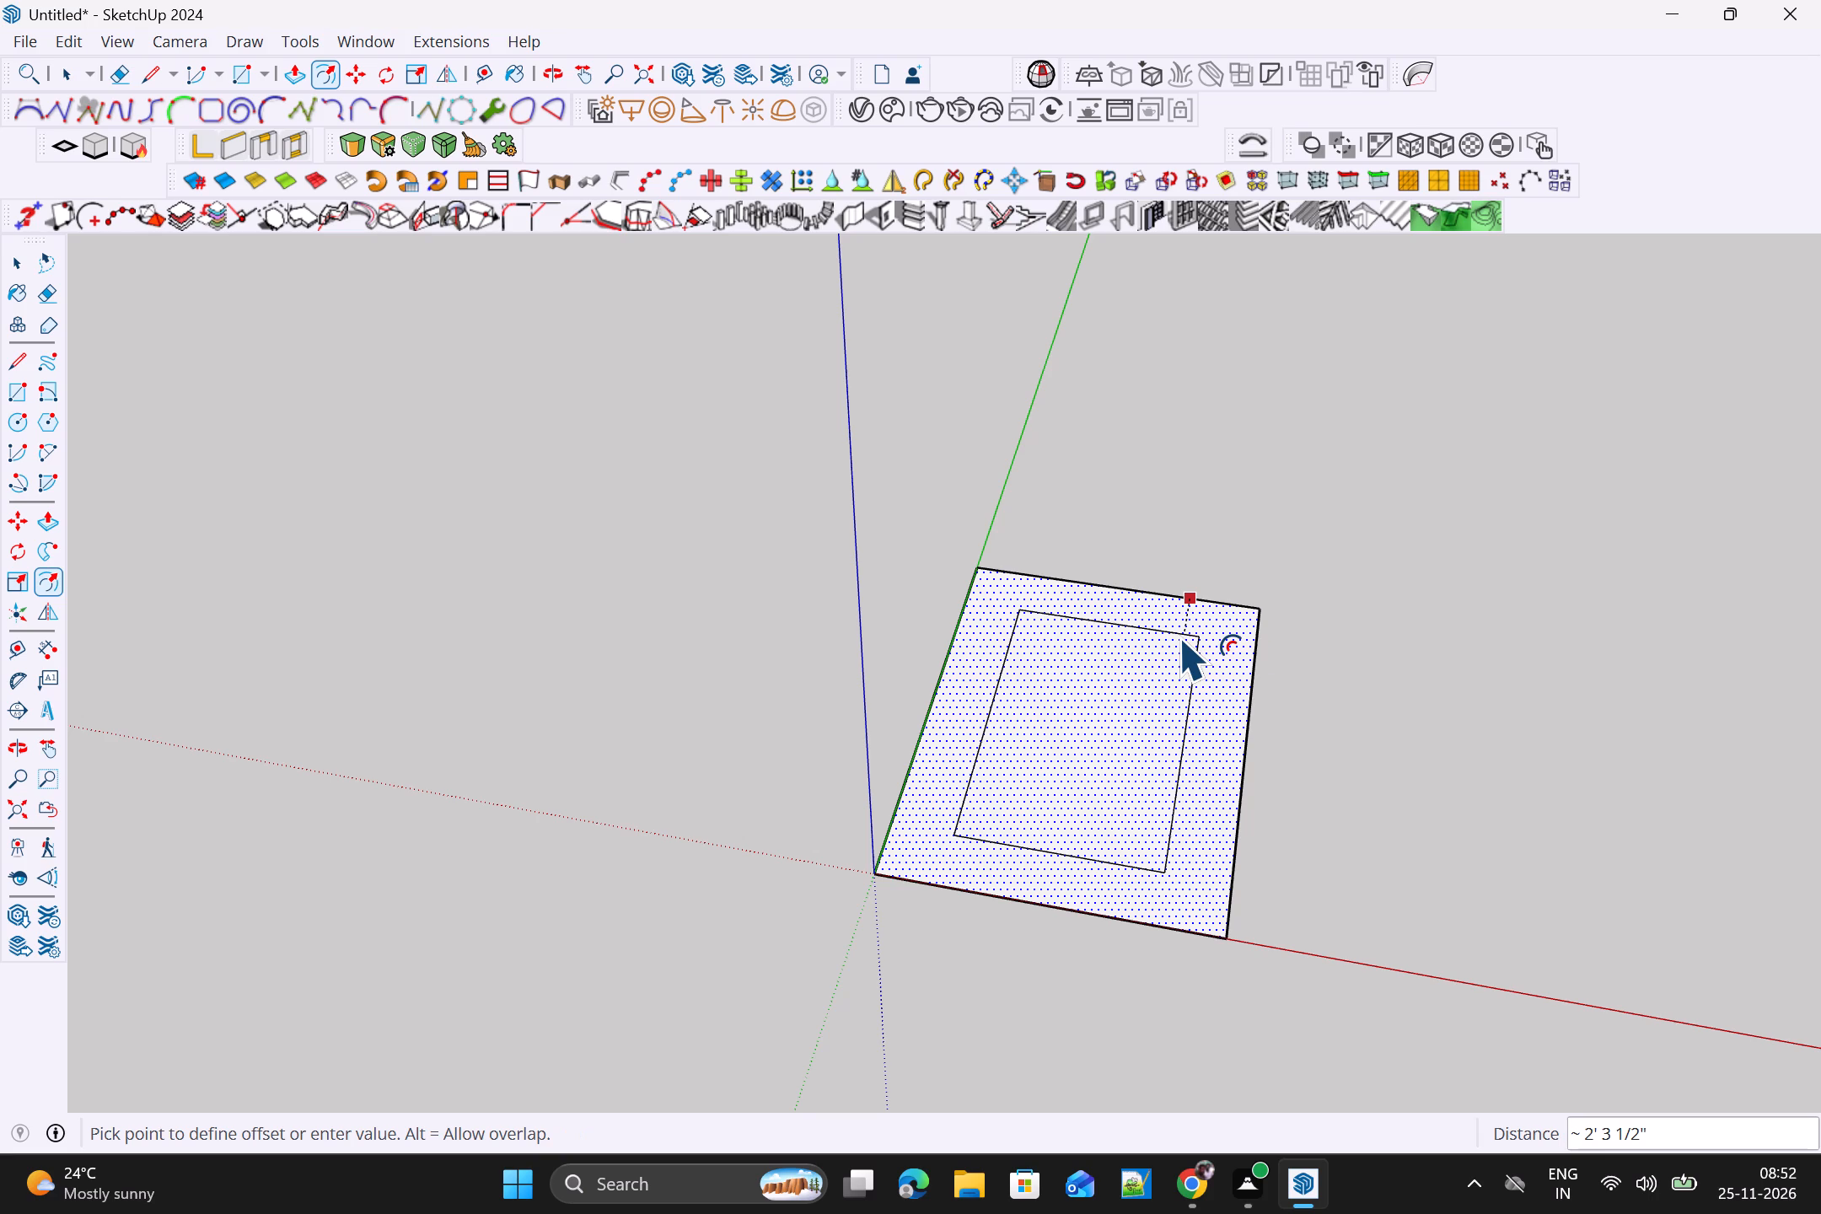
key(9)
key(shift+quotedbl)
key(Return)
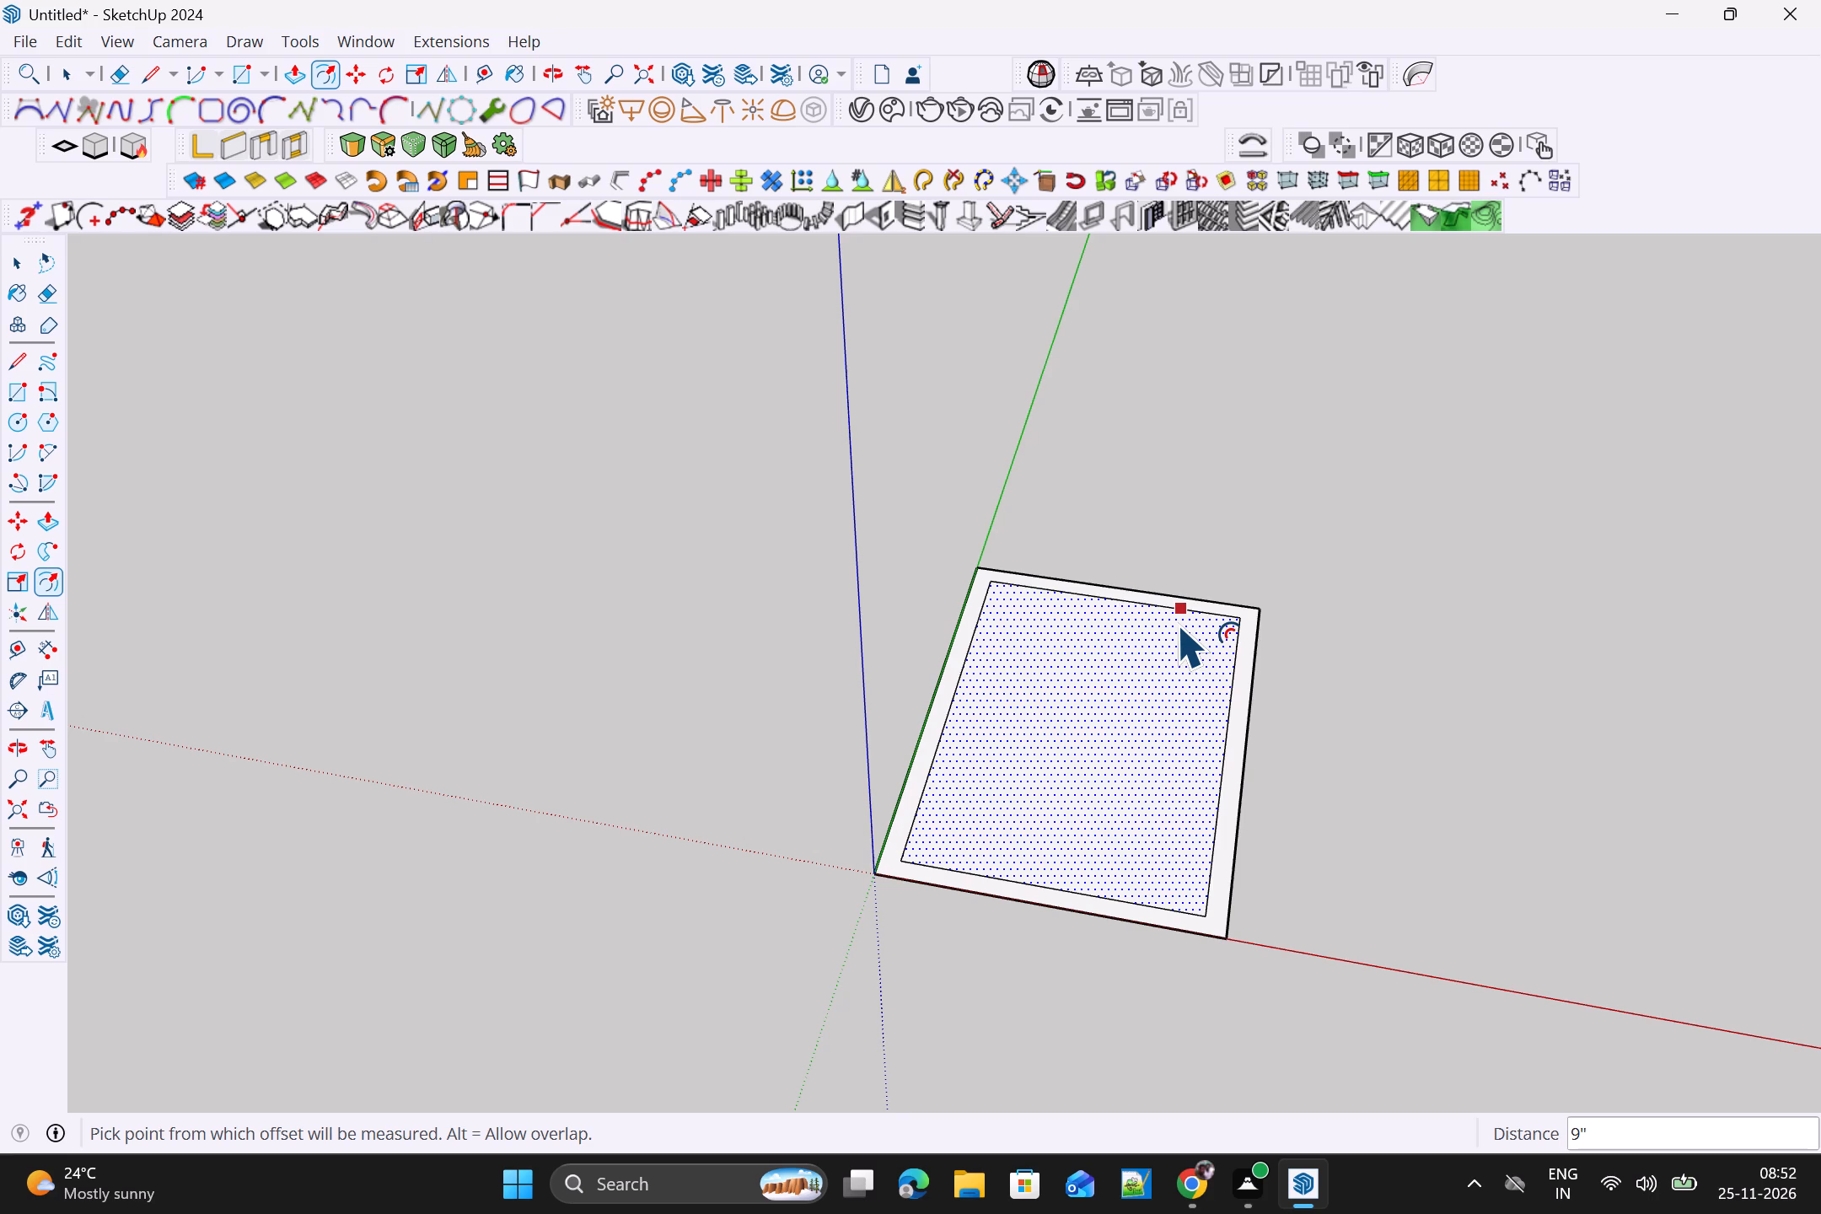
key(space)
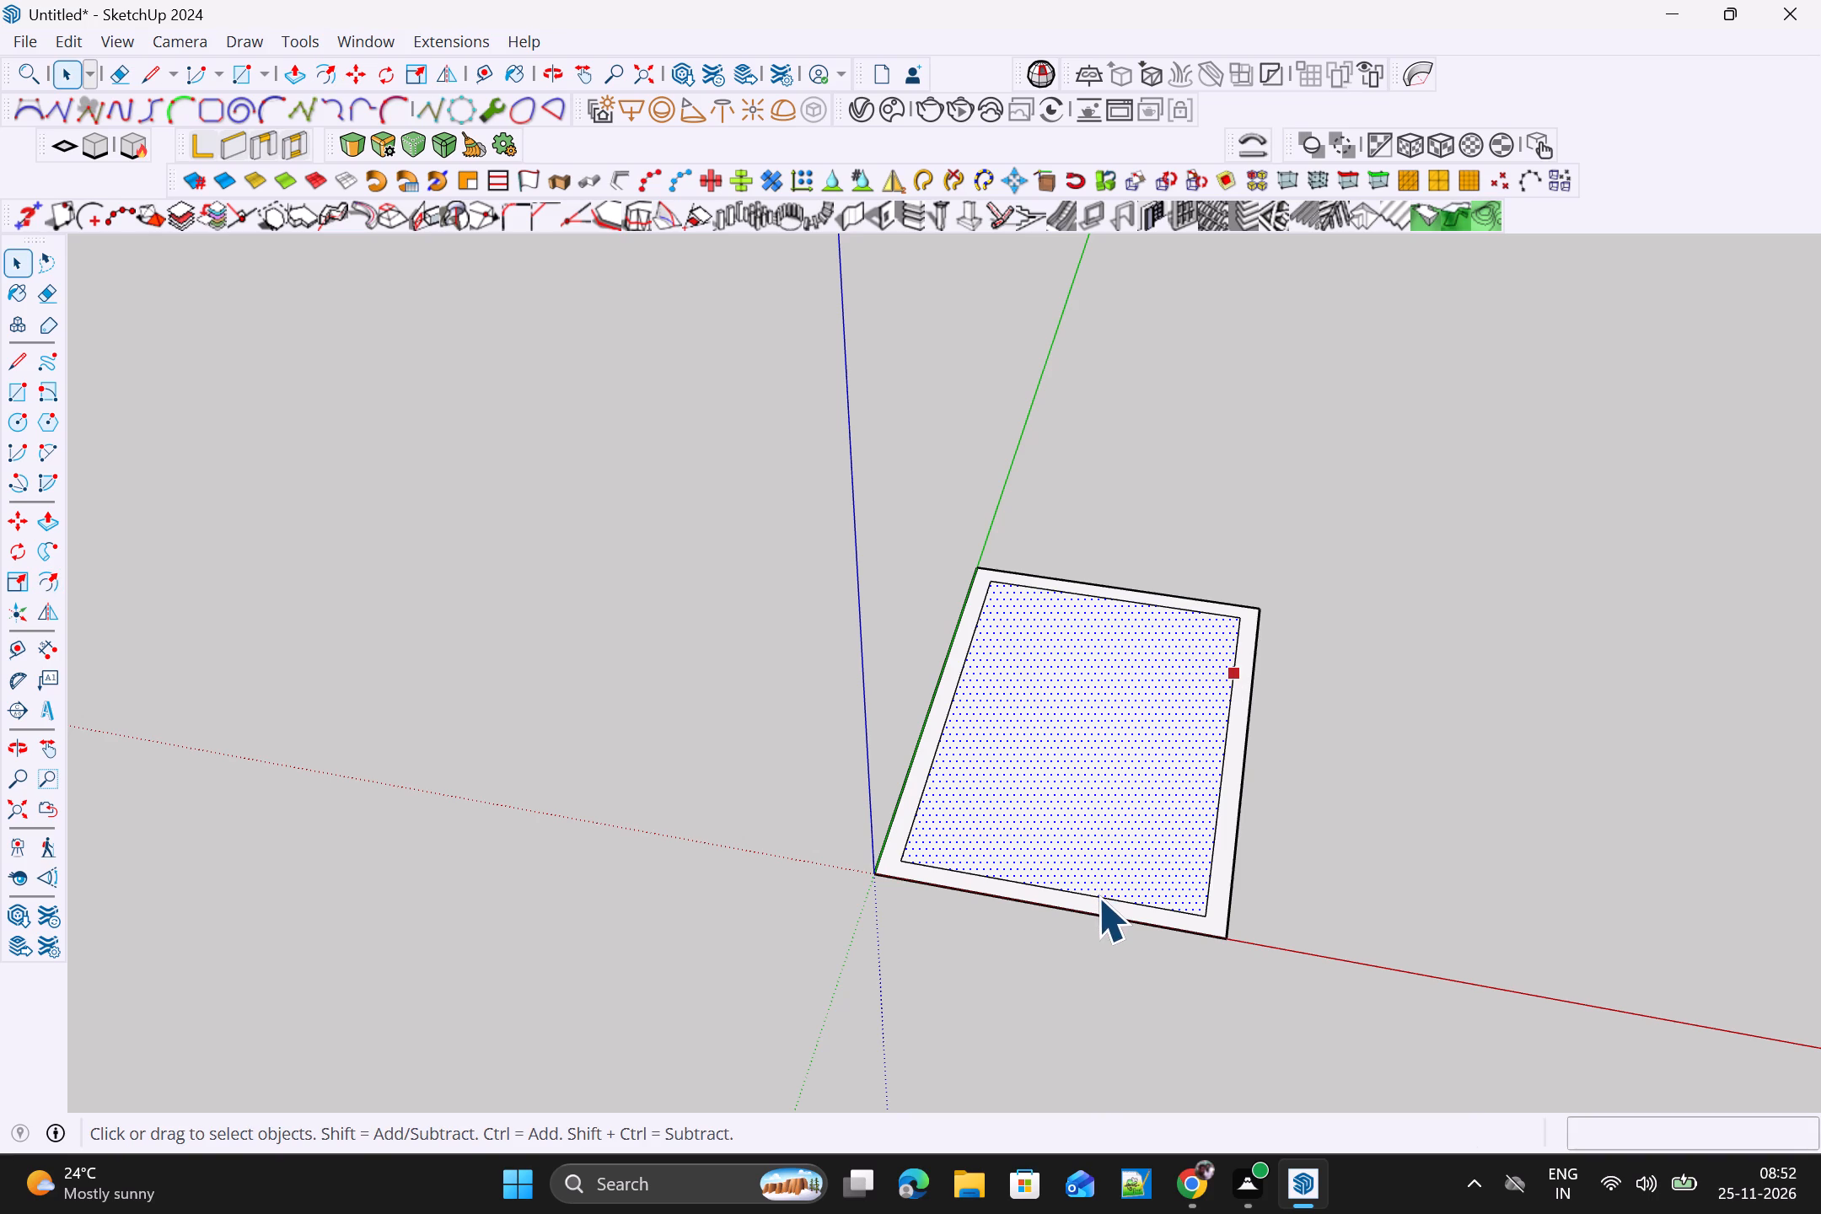
Move the inner outline's edge nearest the red axis 9" outward onto the outer edge, leaving that side without a wall strip.
click(1098, 897)
key(m)
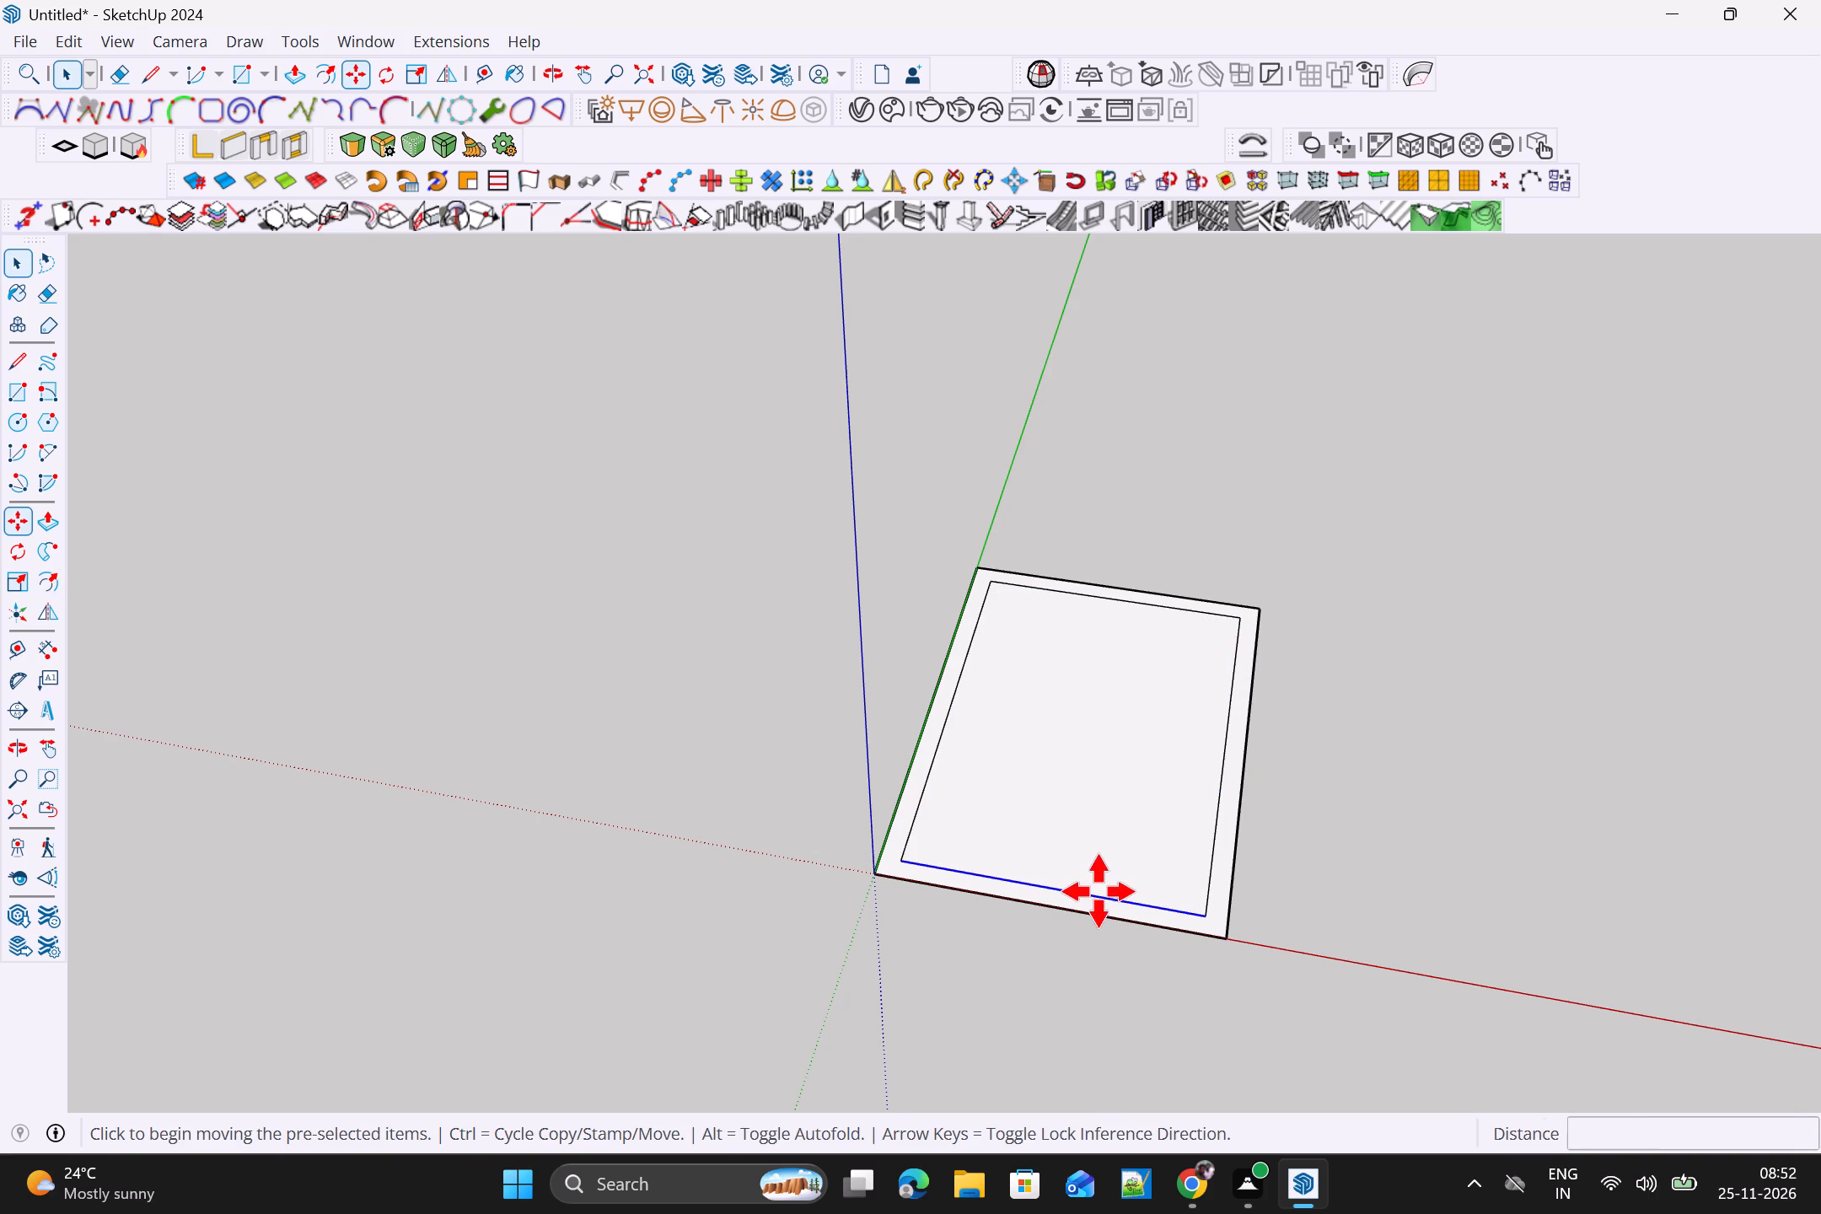
click(1209, 912)
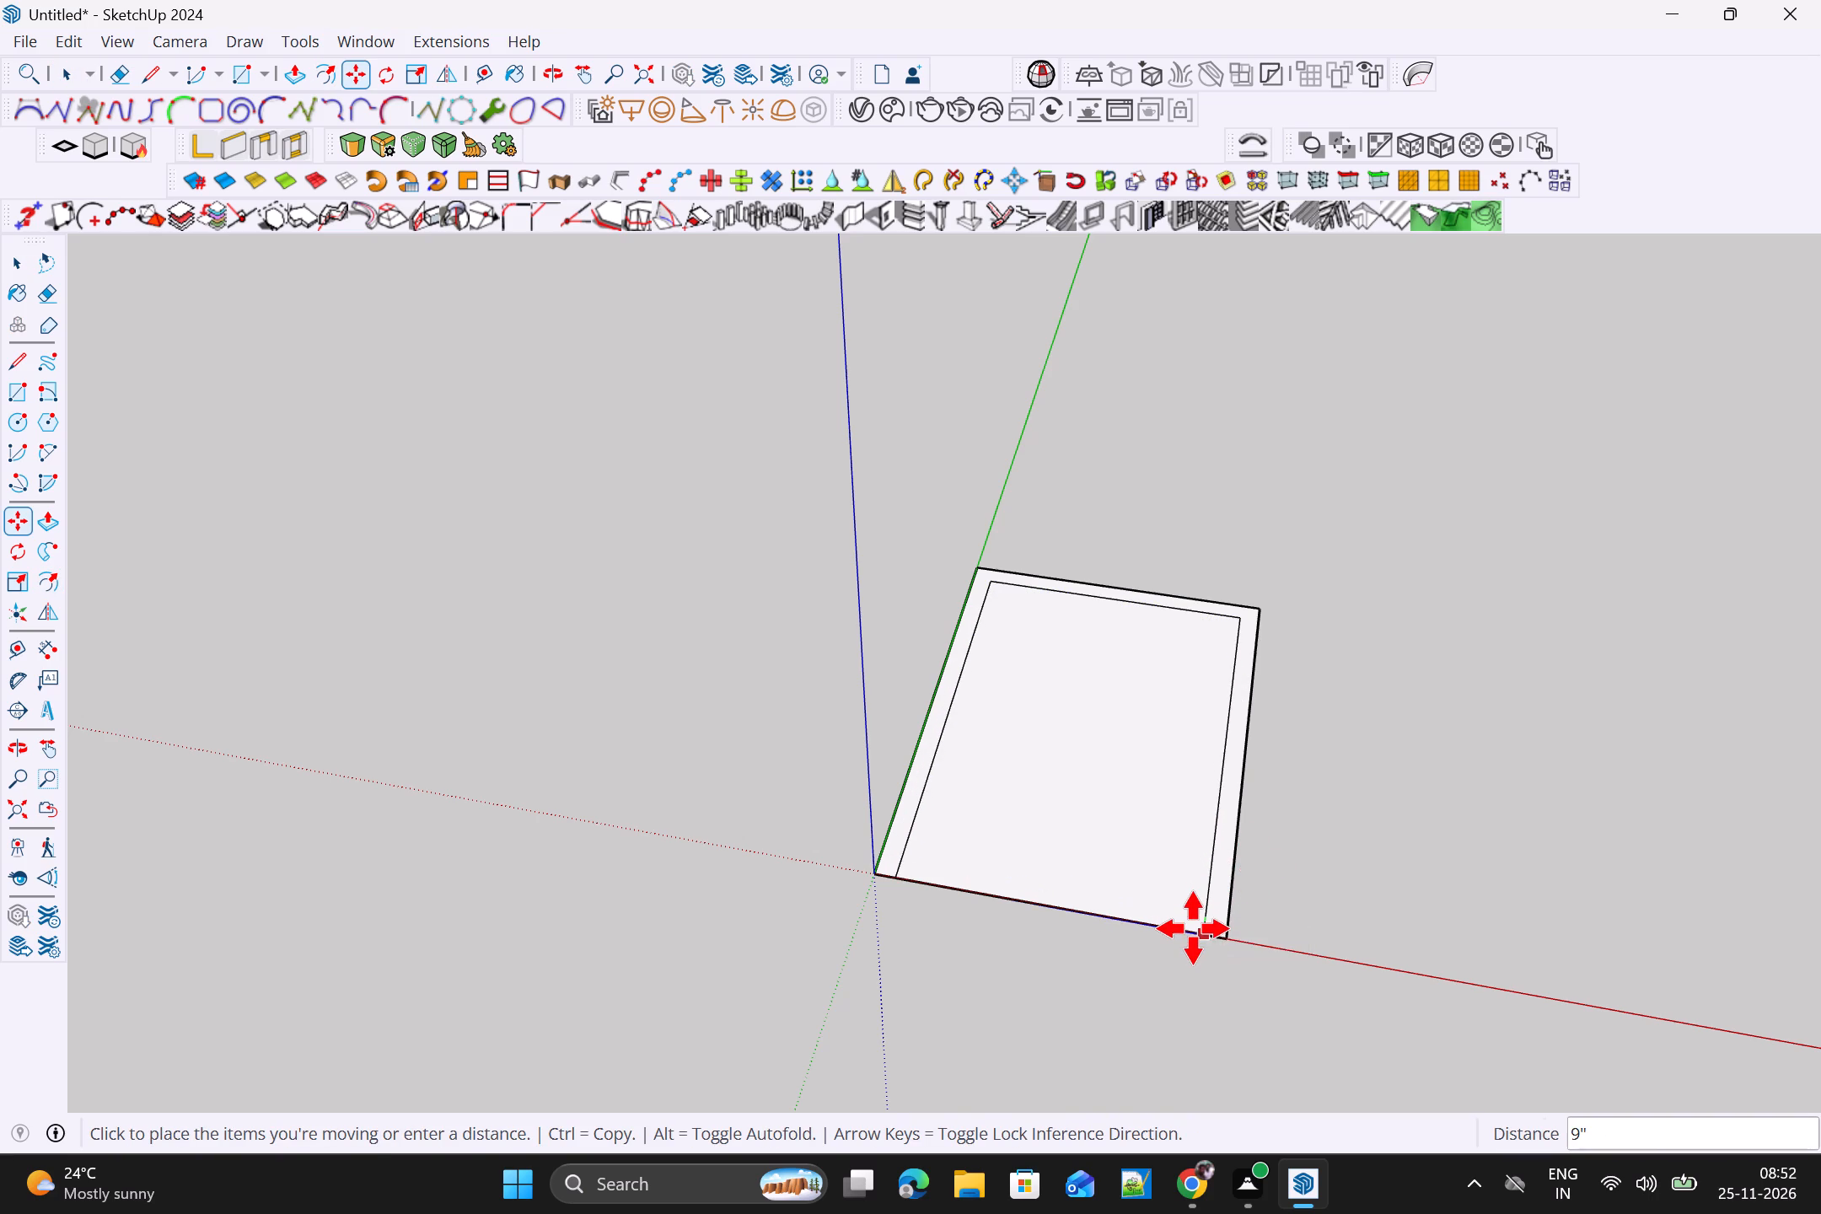
click(1193, 928)
key(space)
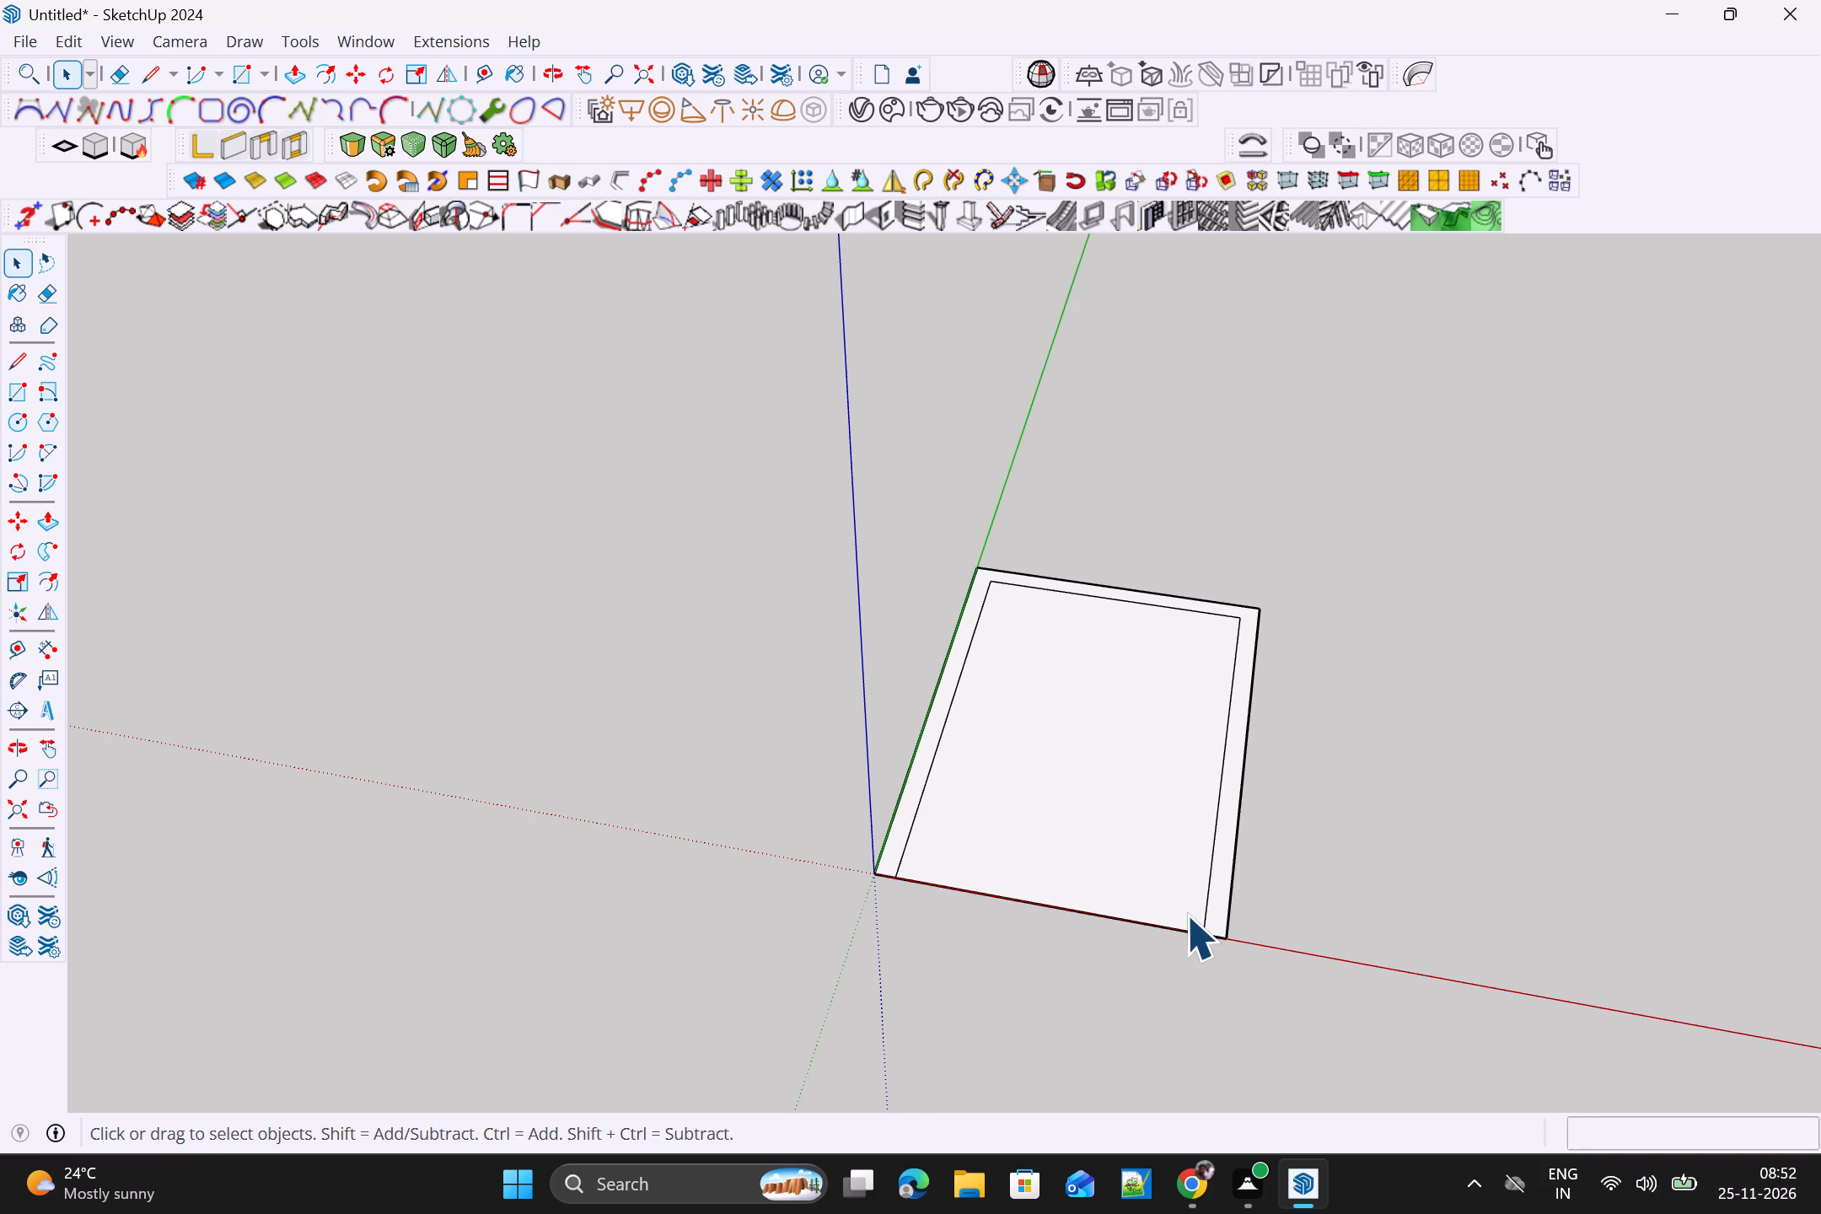
Select the inner floor face enclosed by the wall strip.
click(1186, 915)
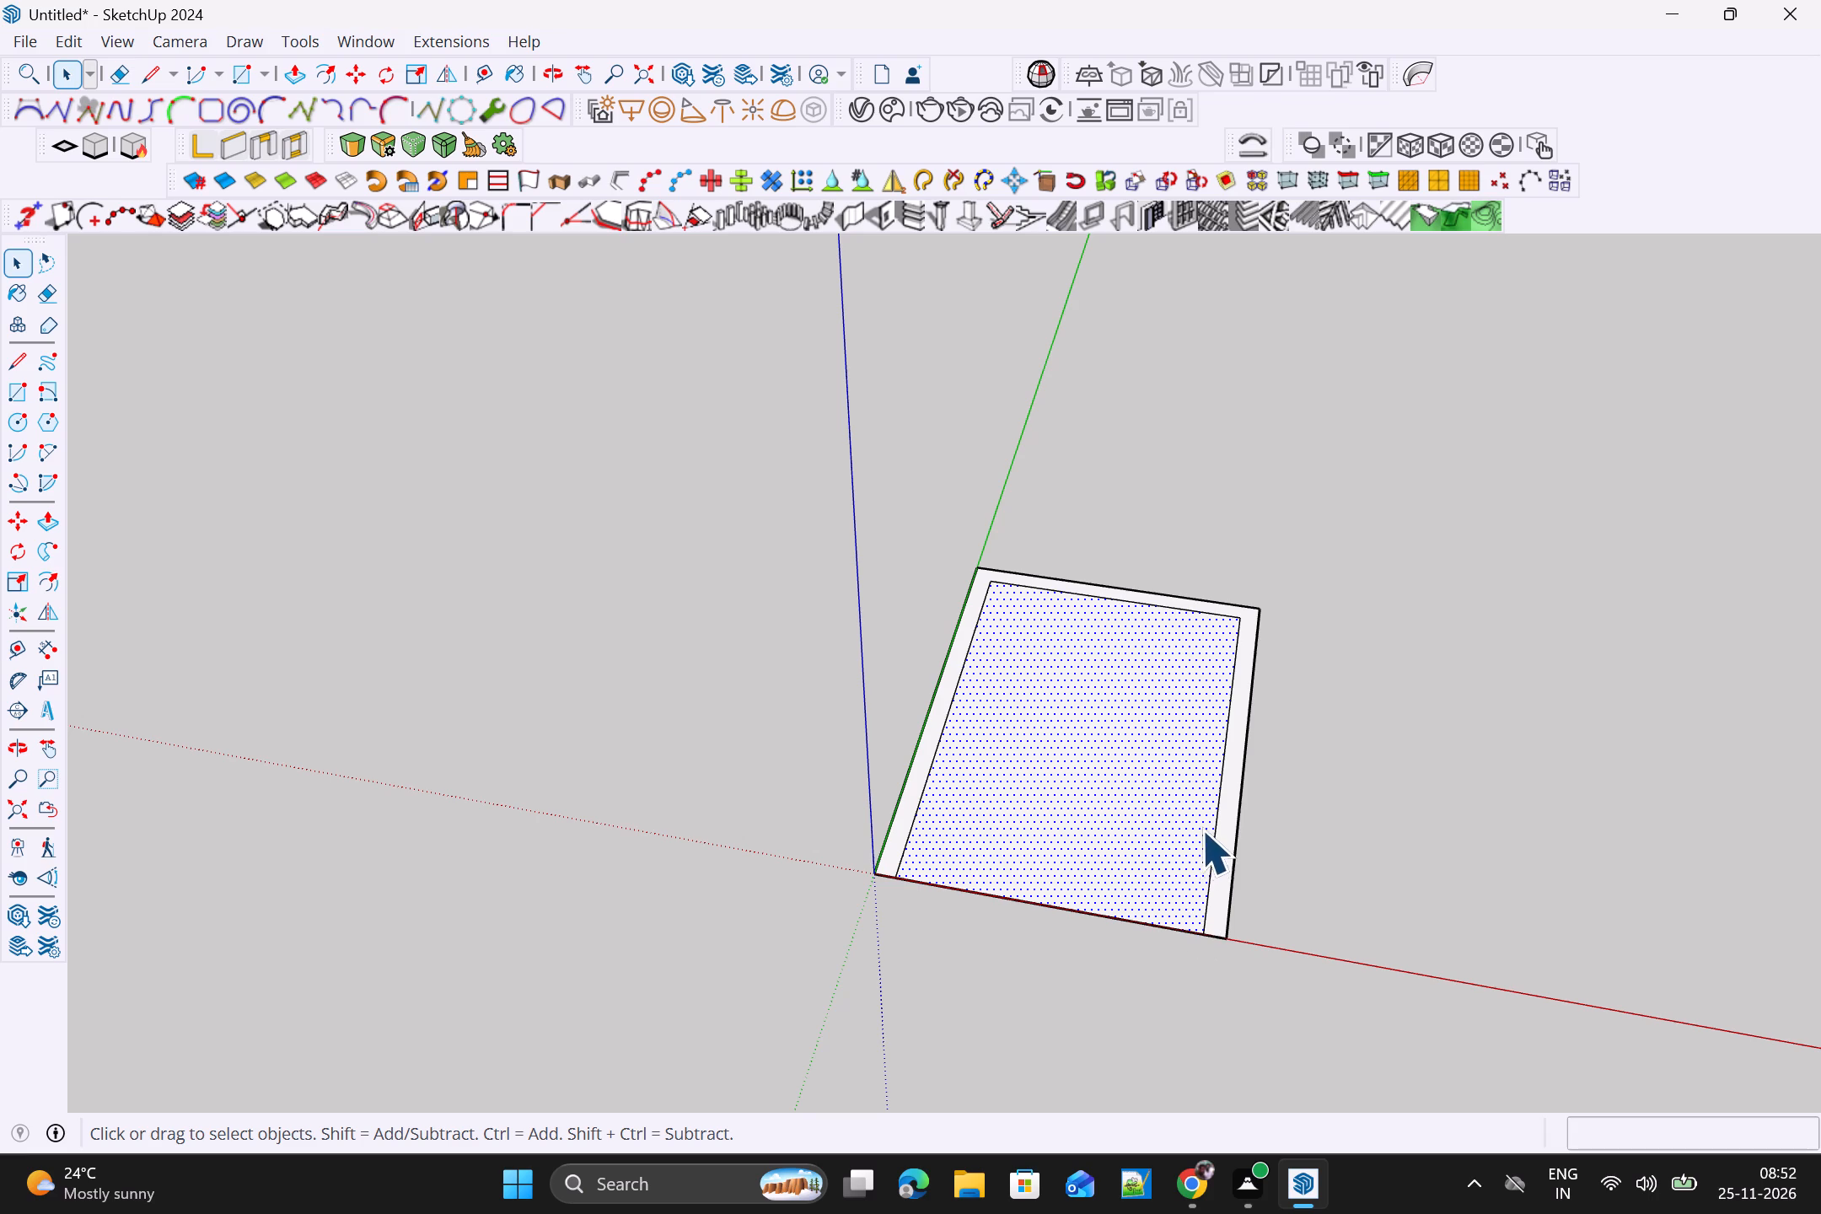
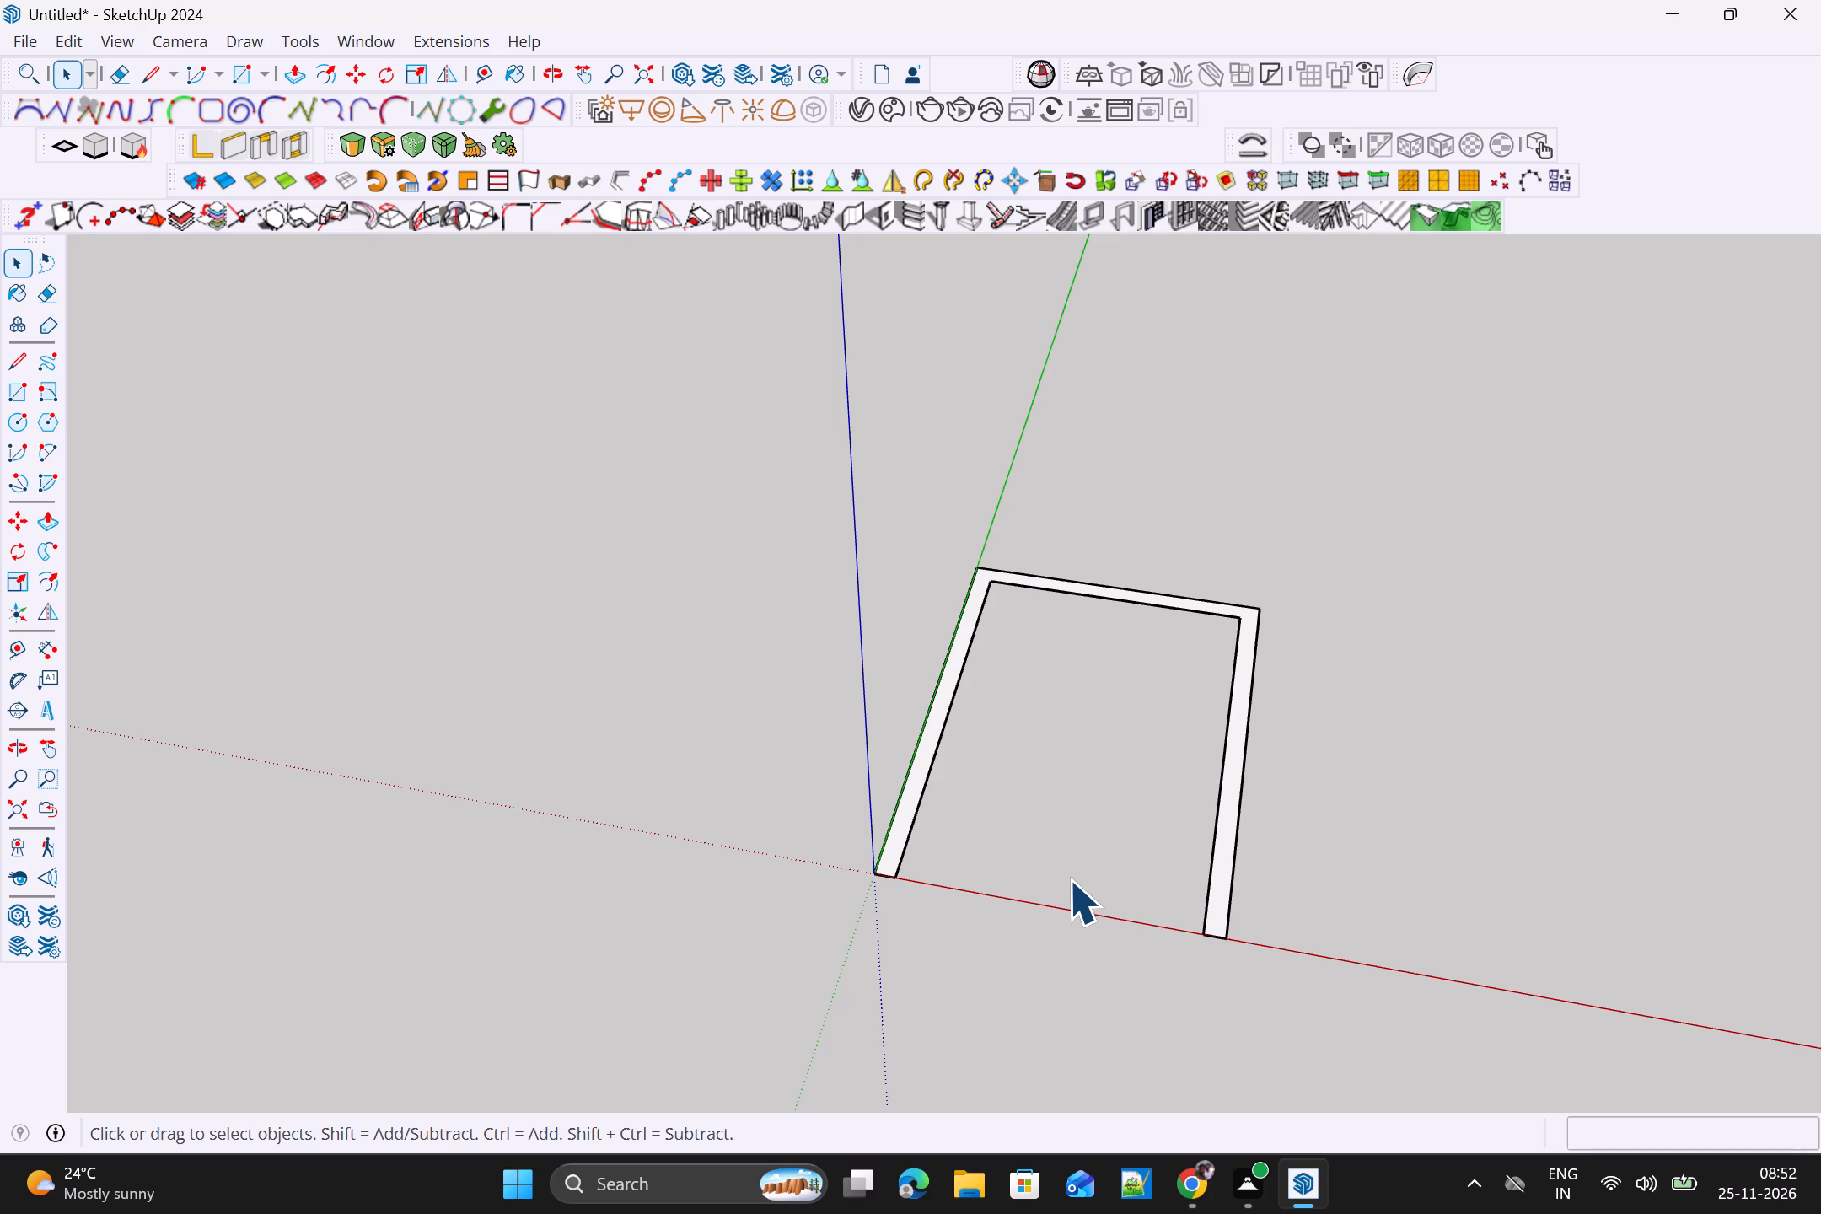
Extrude the three-sided wall strip upward 10' with Push/Pull.
key(p)
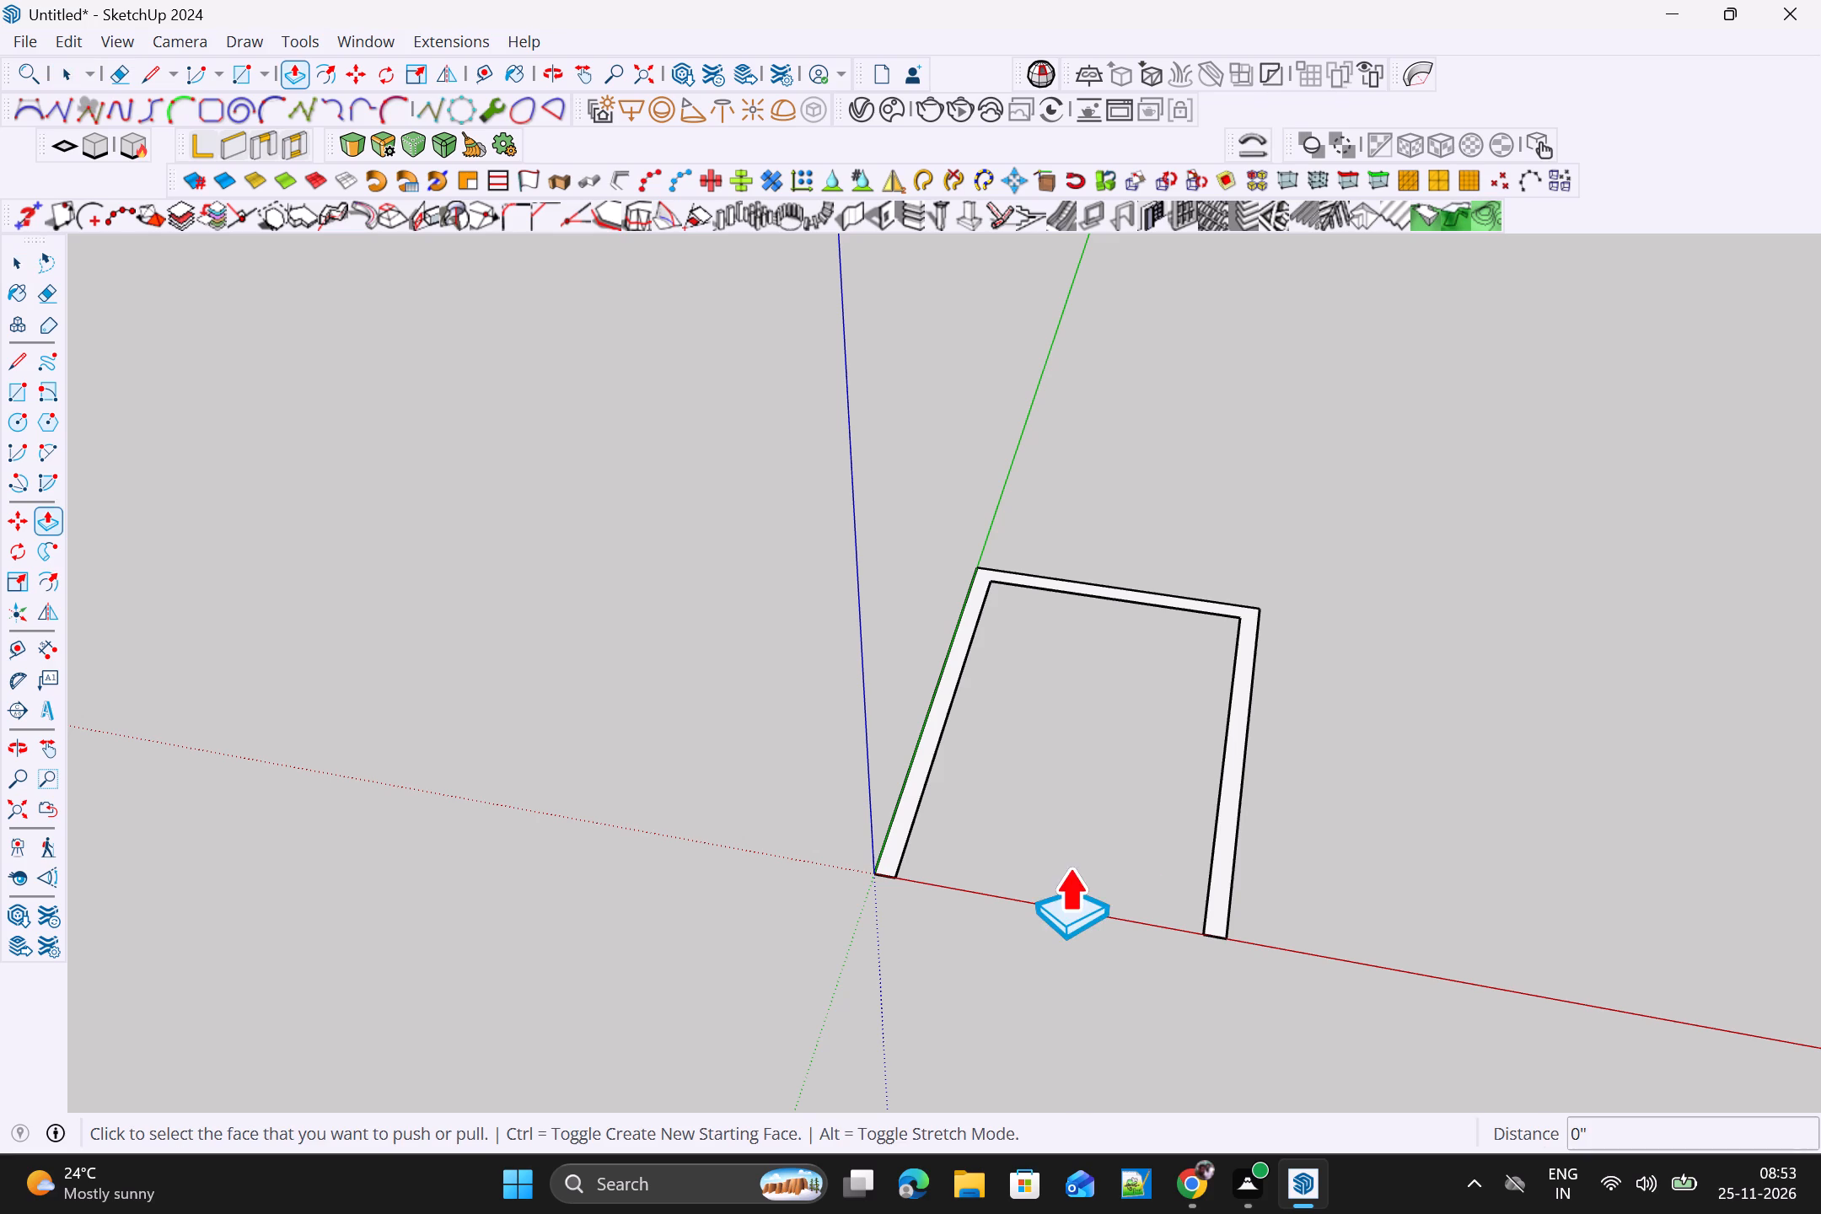
click(1234, 837)
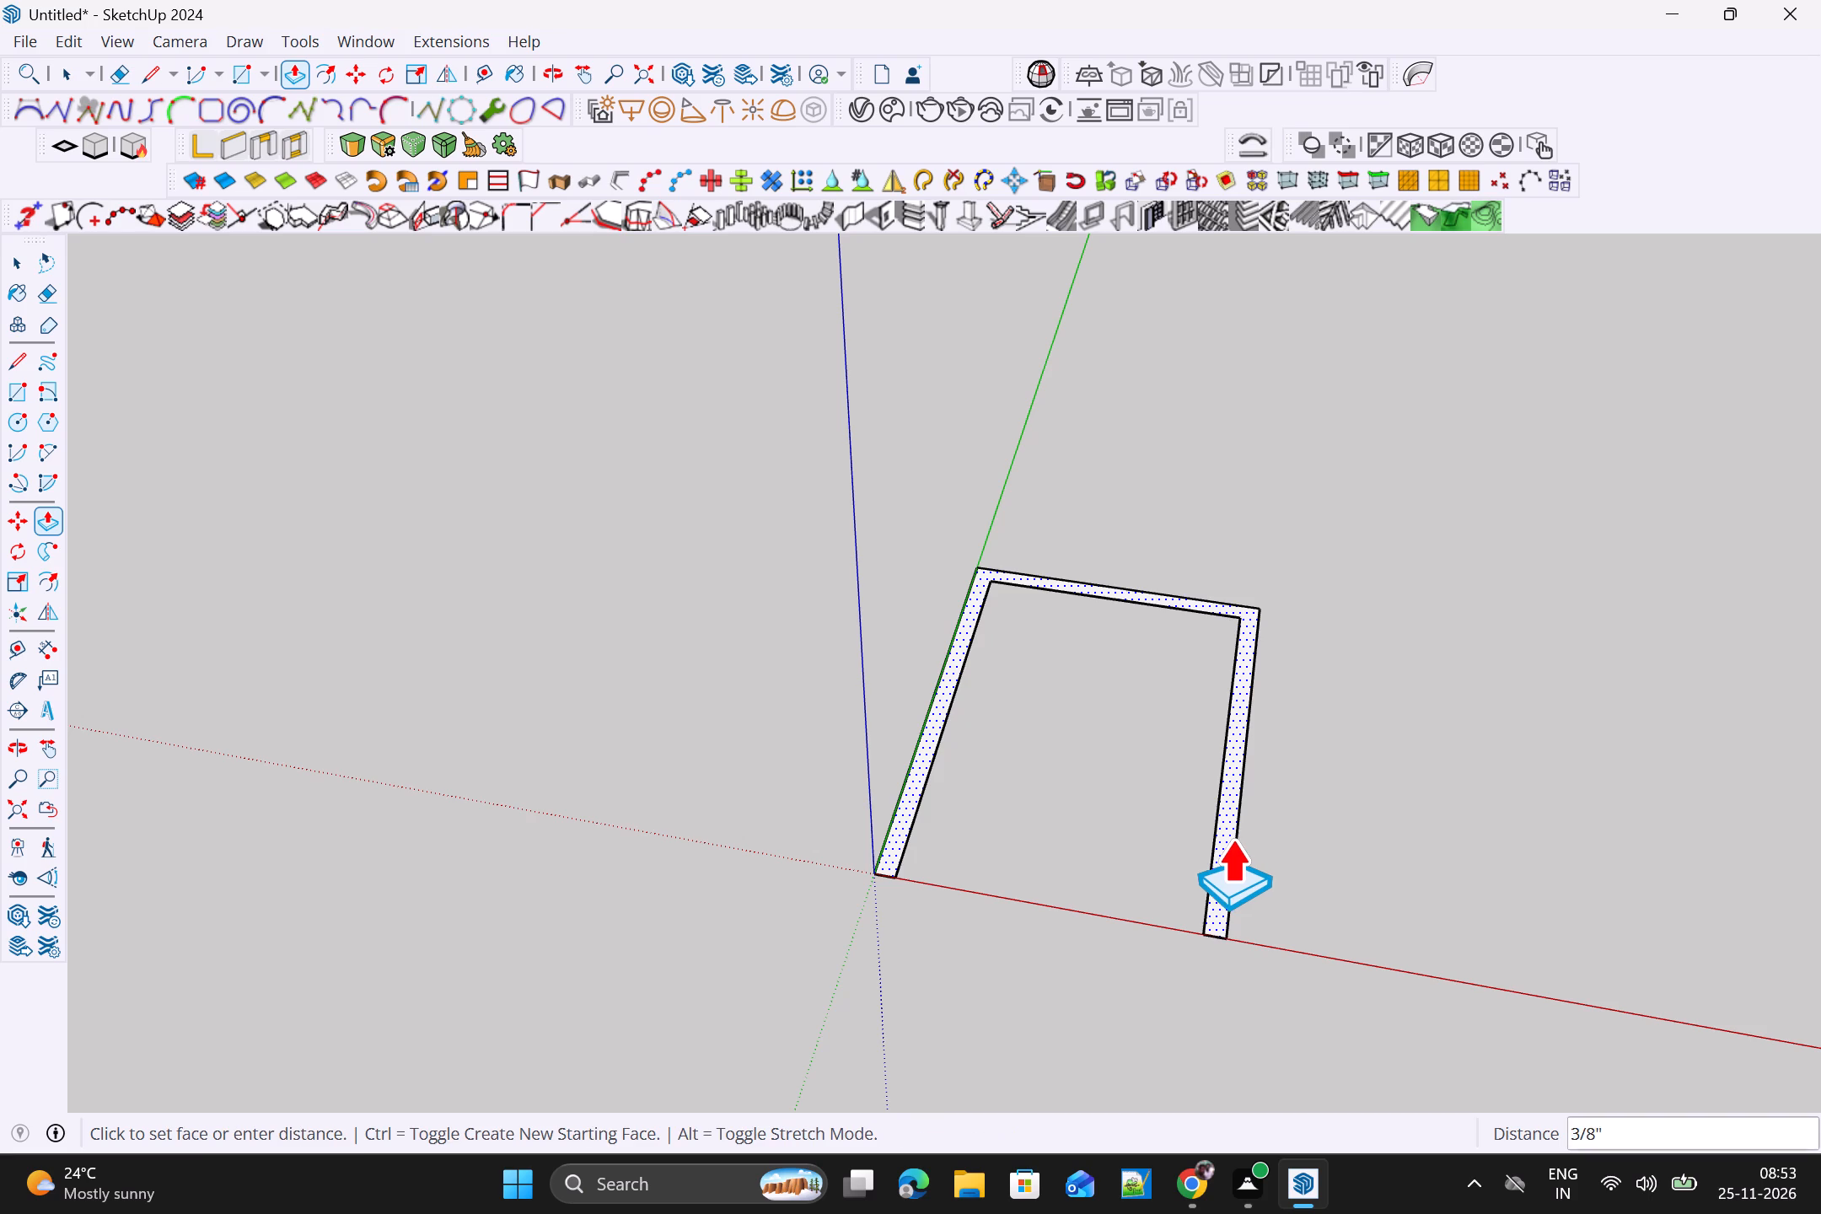
text(10')
key(Return)
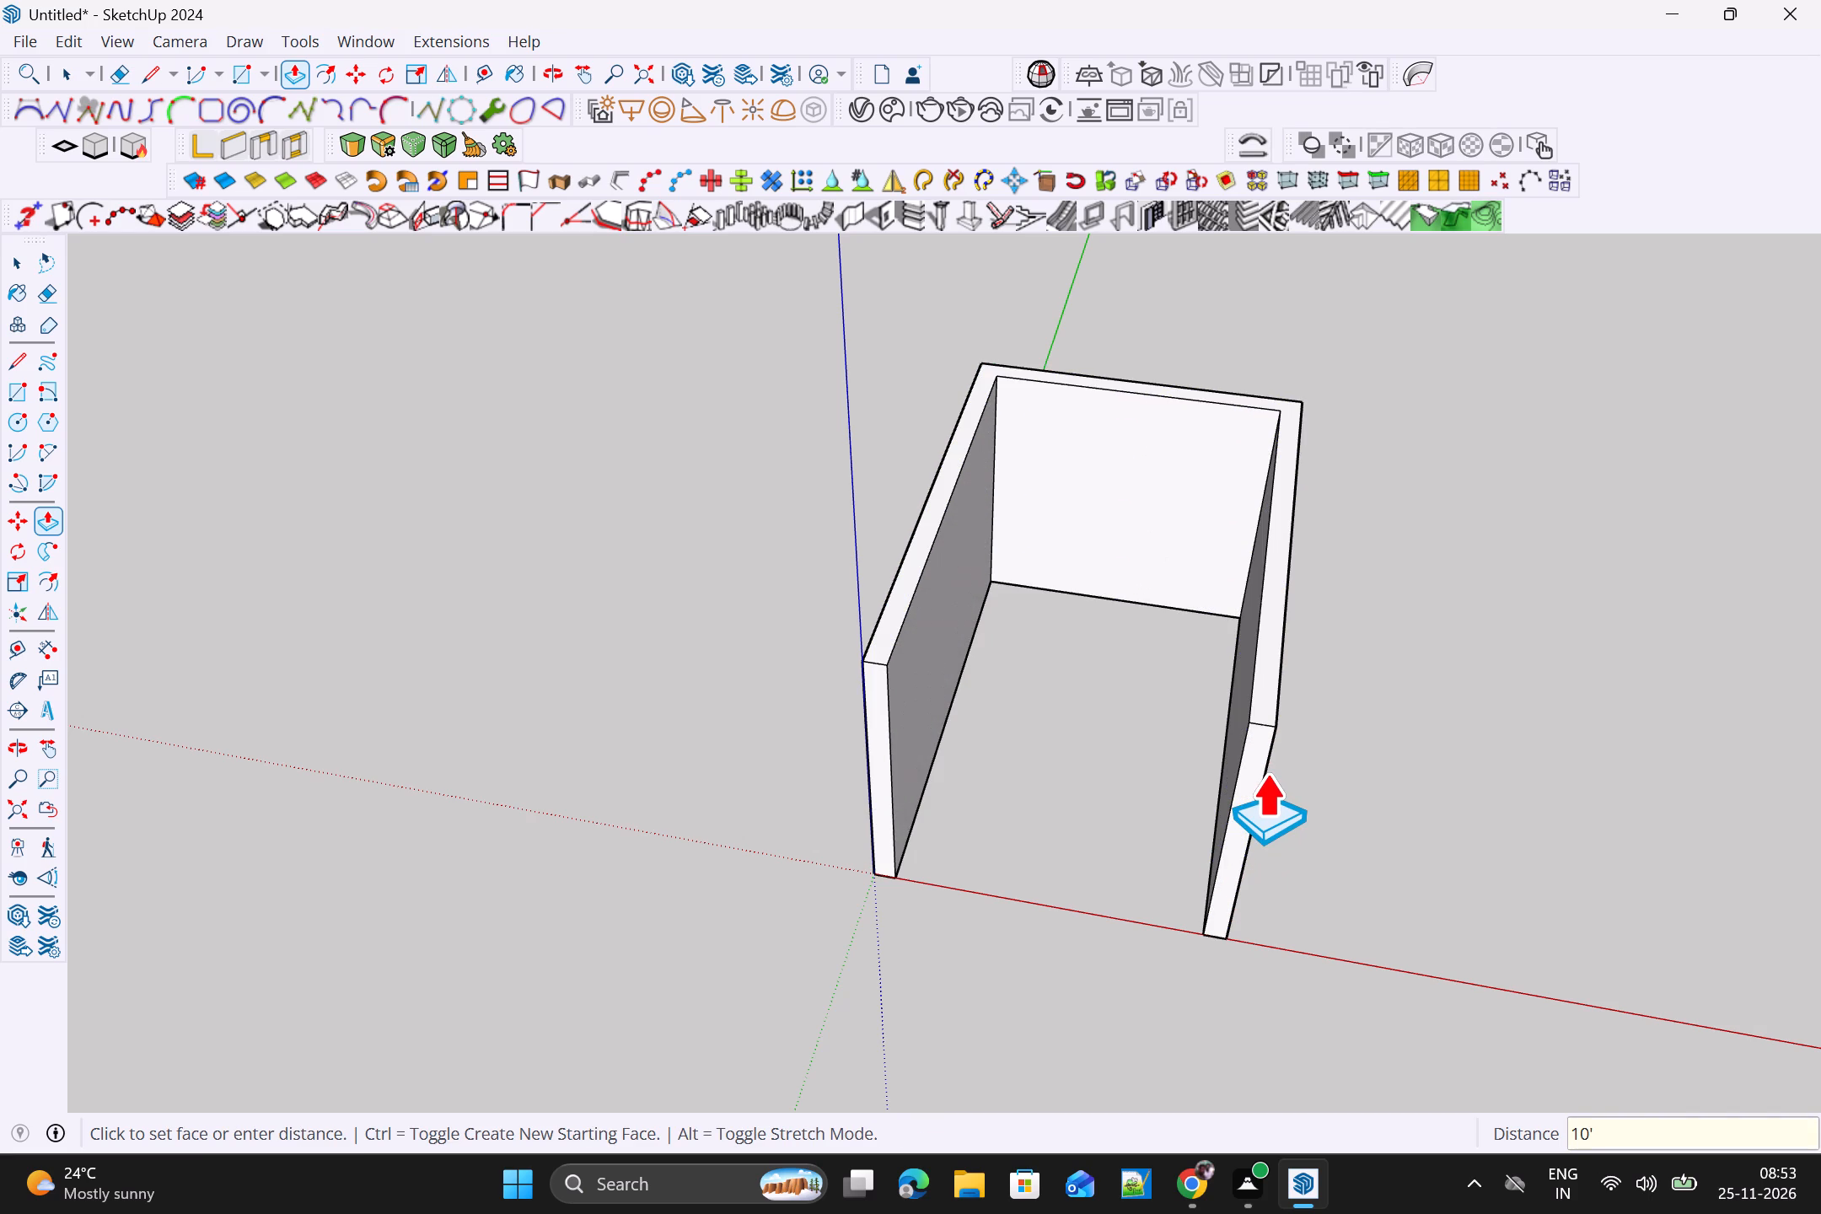
key(space)
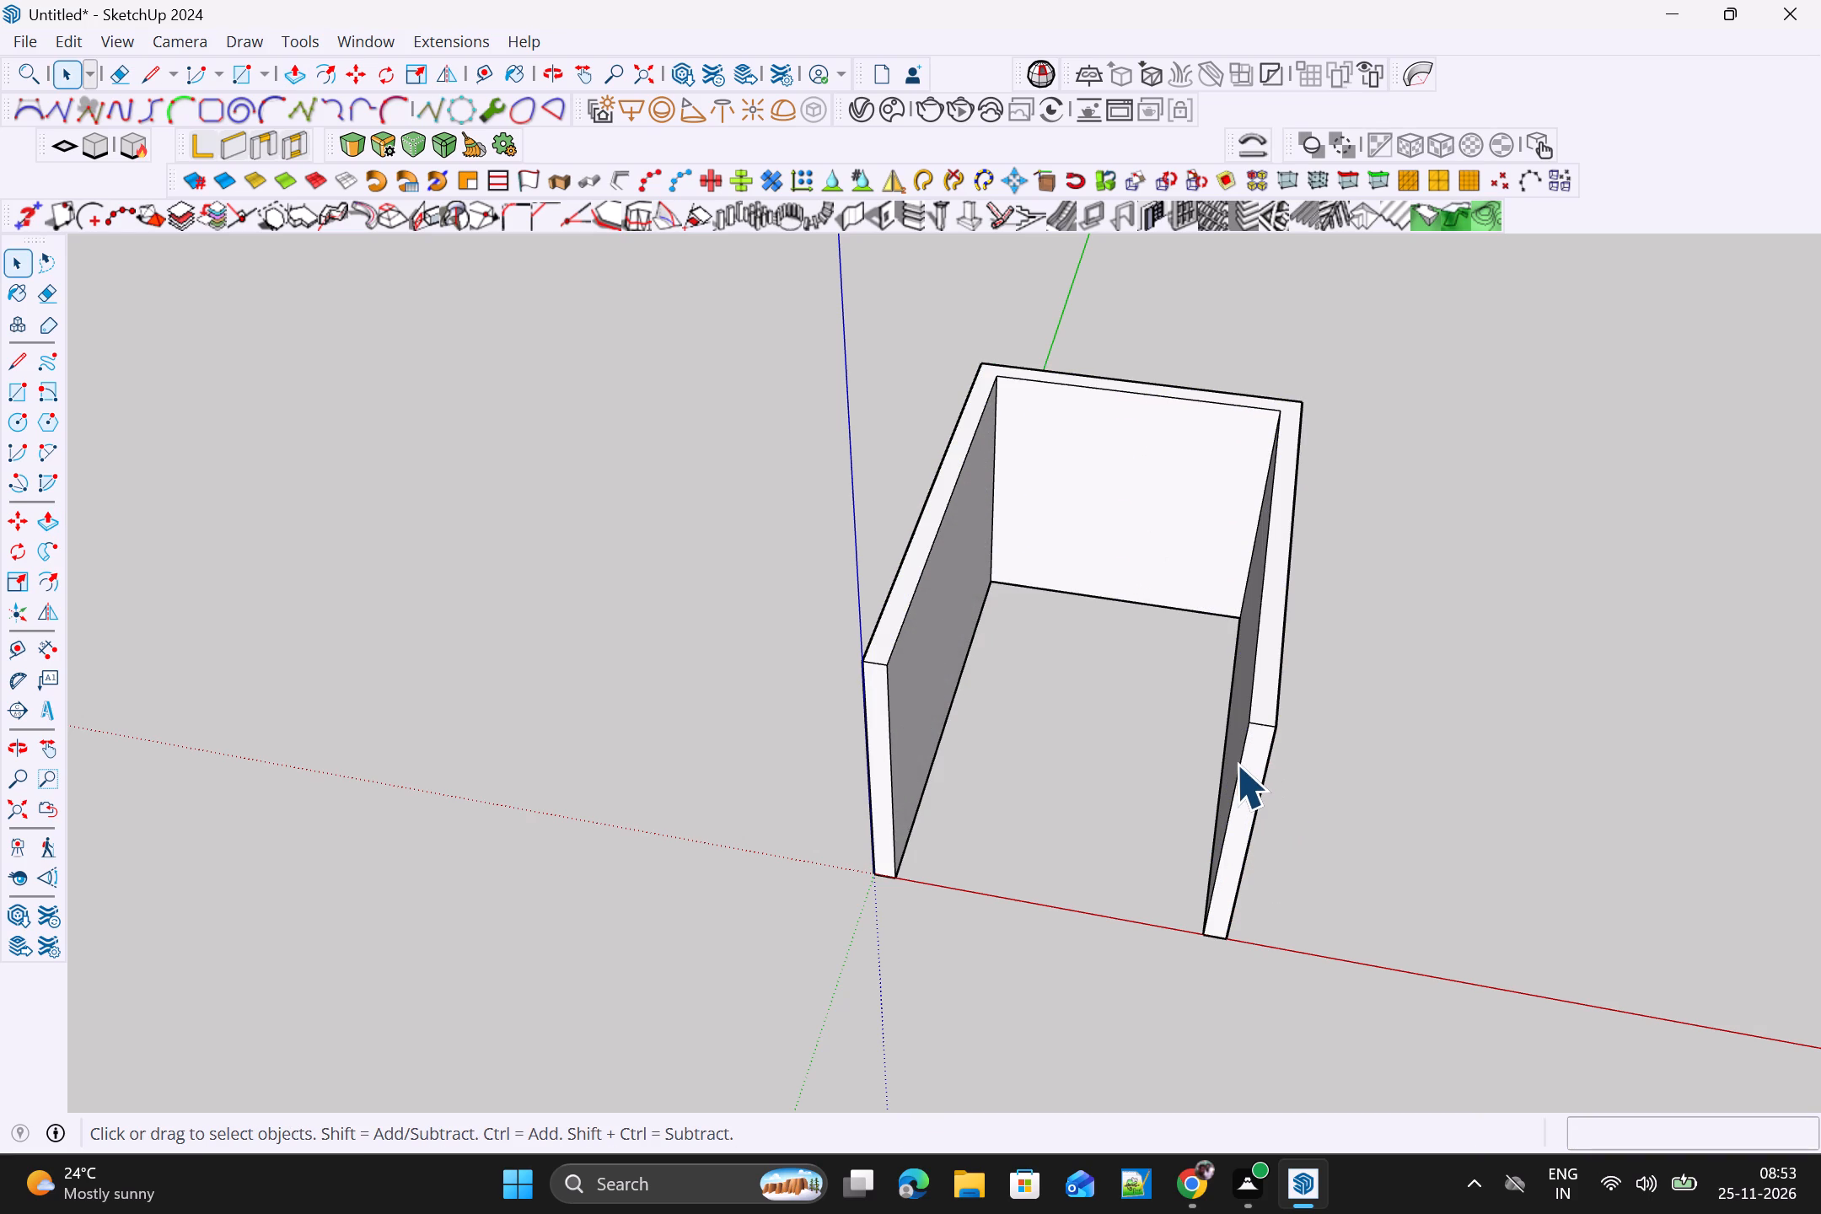
Select all the connected wall geometry and make it a group.
triple_click(1250, 773)
double_click(1250, 776)
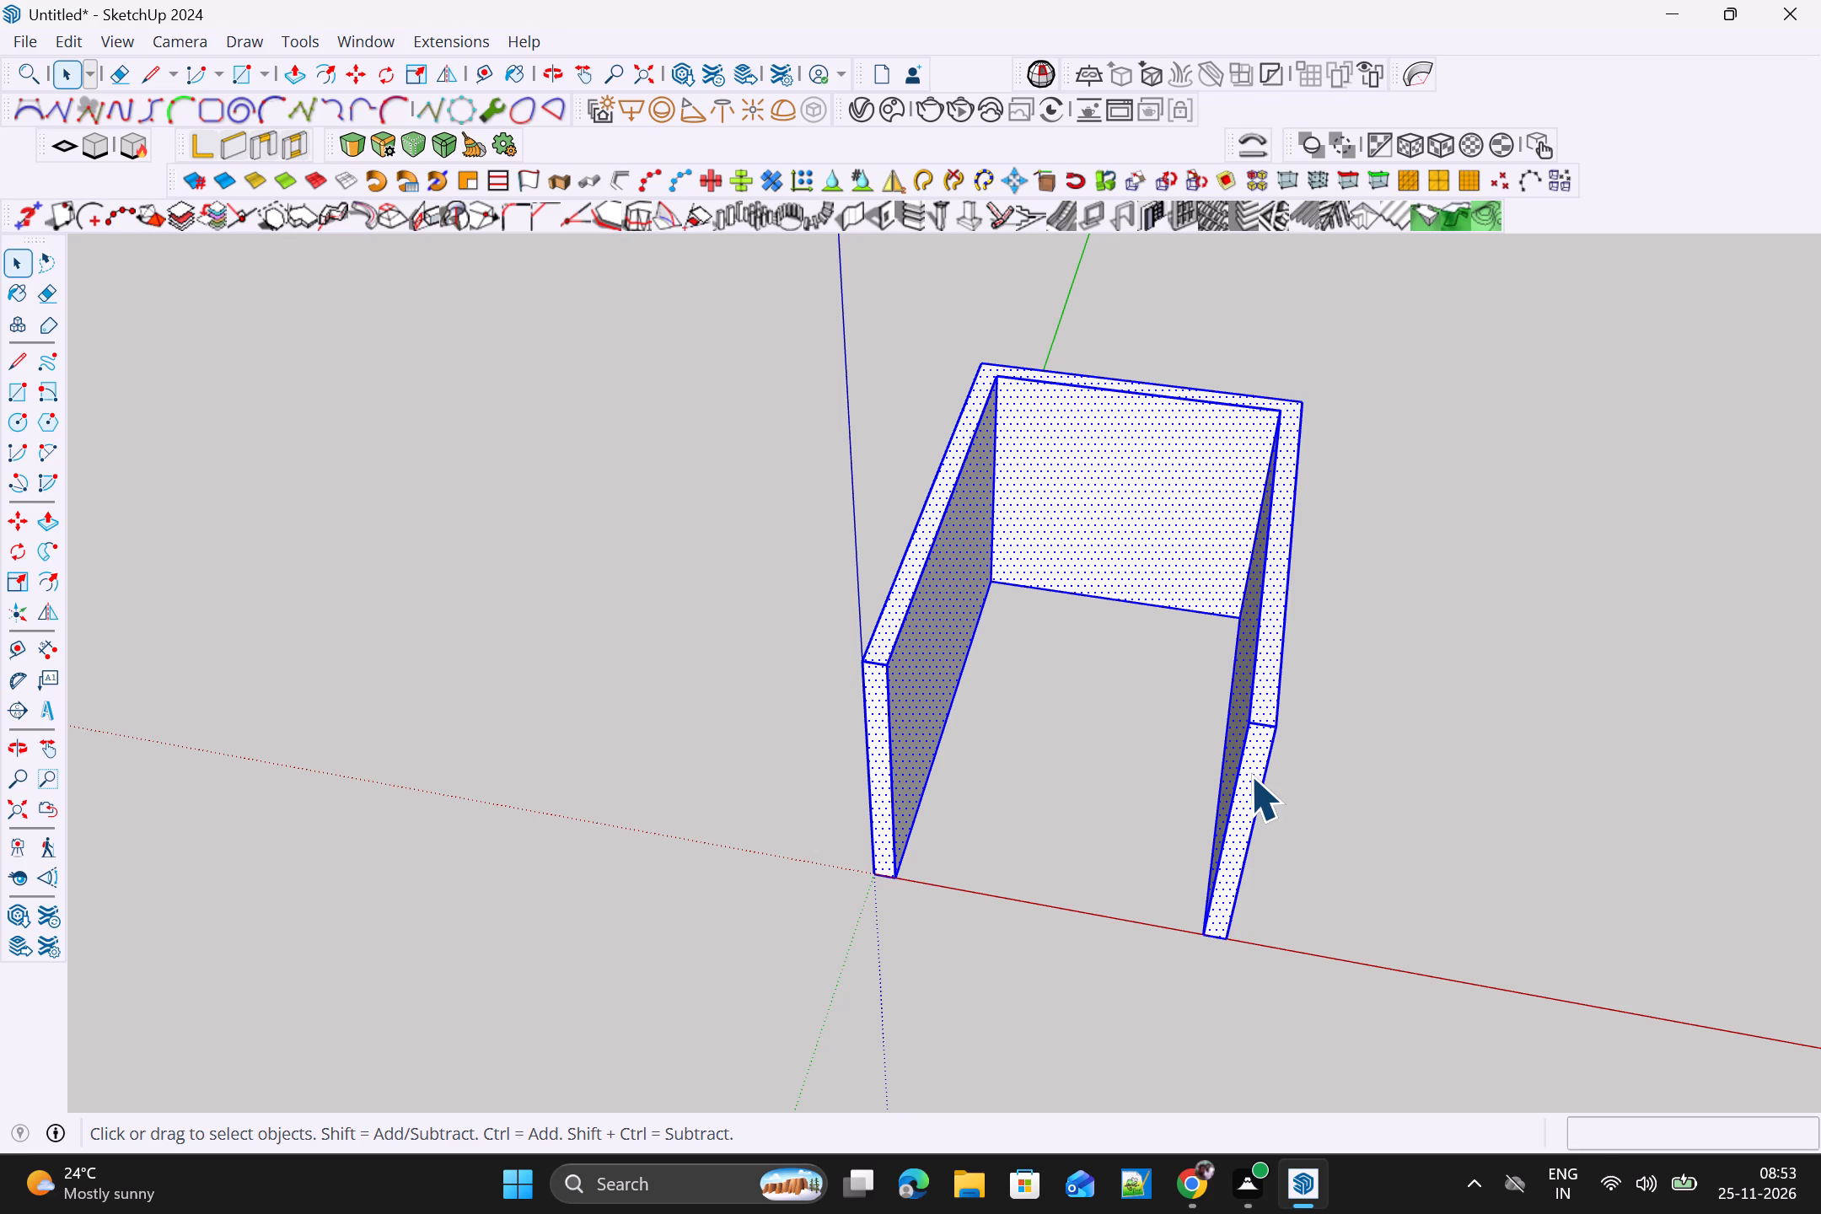
right_click(1250, 775)
click(1343, 357)
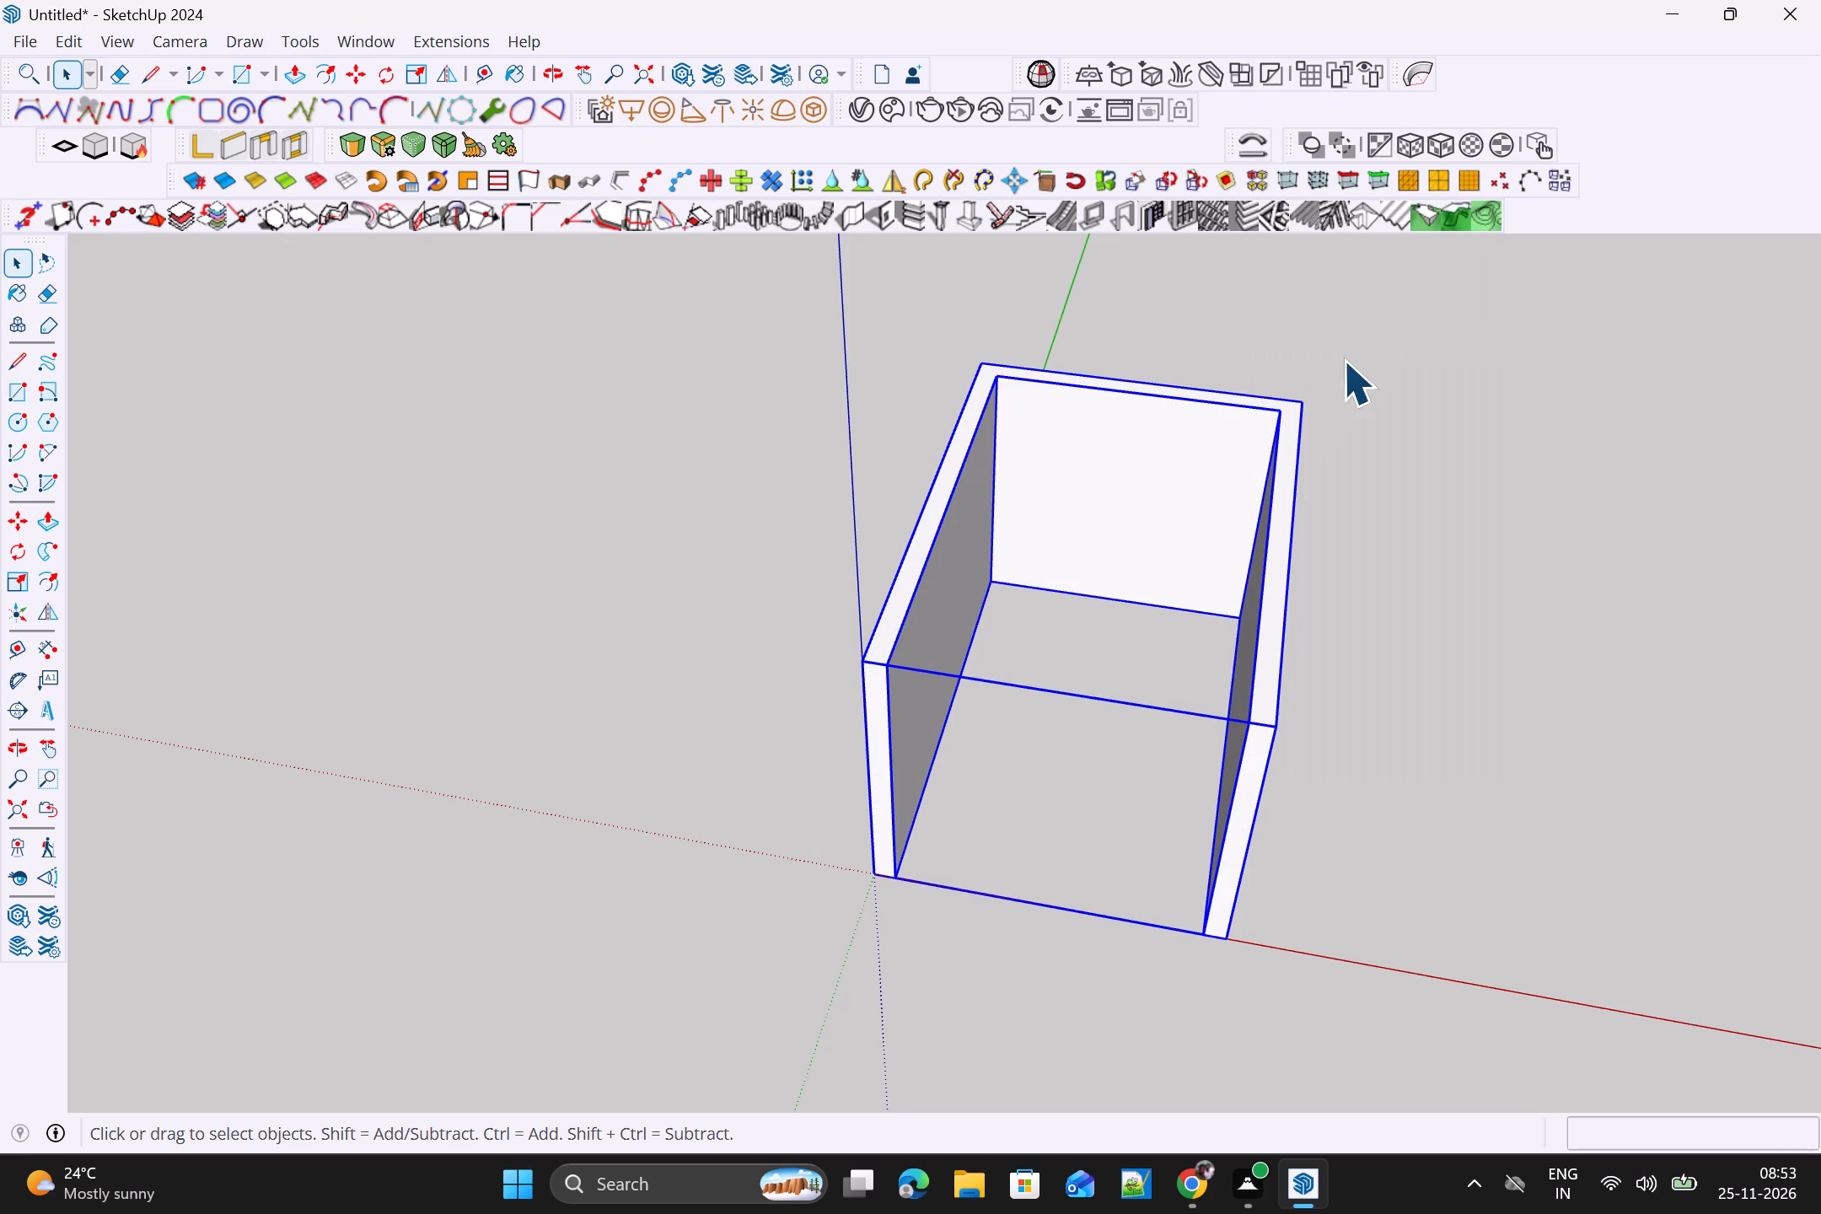
click(1388, 606)
Draw a 17' by 12' floor rectangle across the underside of the walls, between diagonally opposite outer corners.
scroll(1387, 606, down, 1)
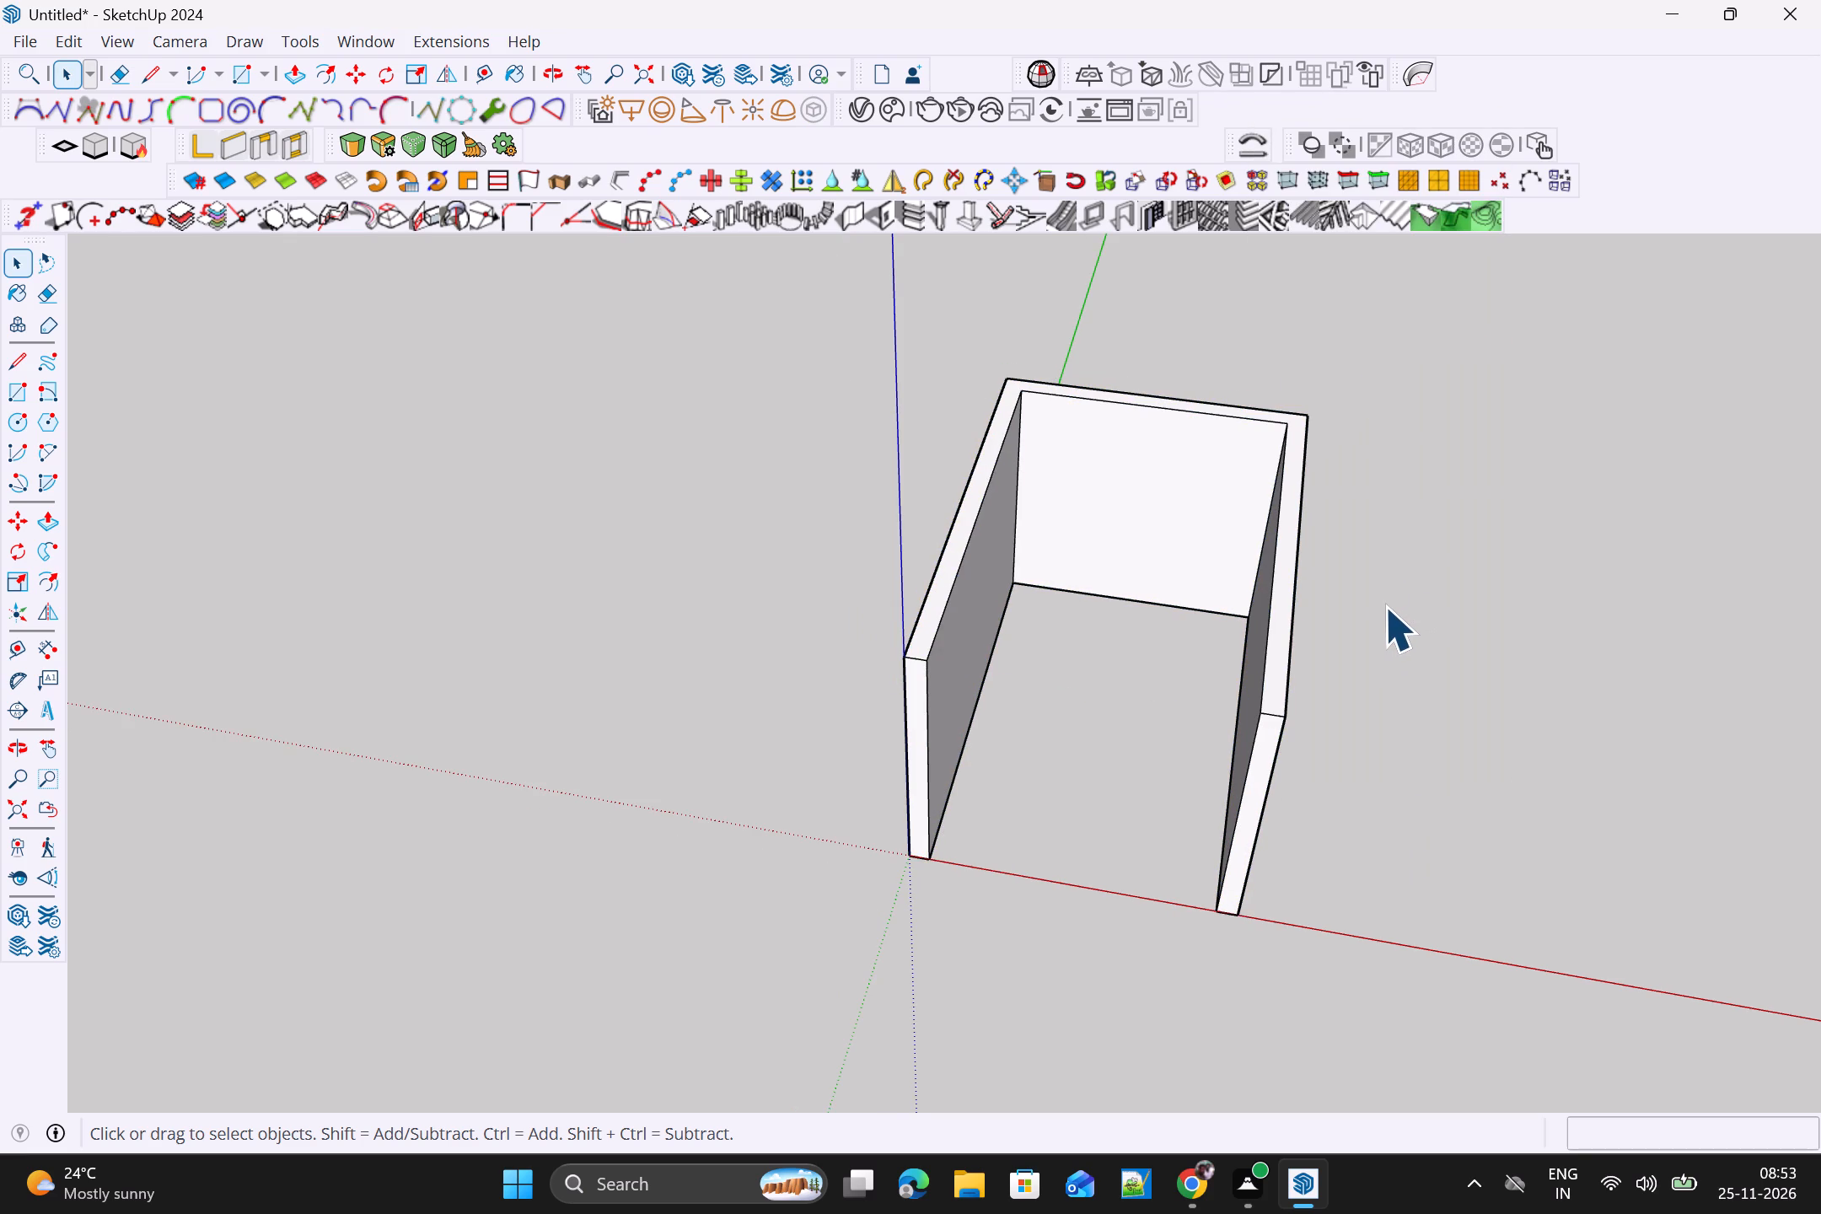
scroll(1384, 606, down, 2)
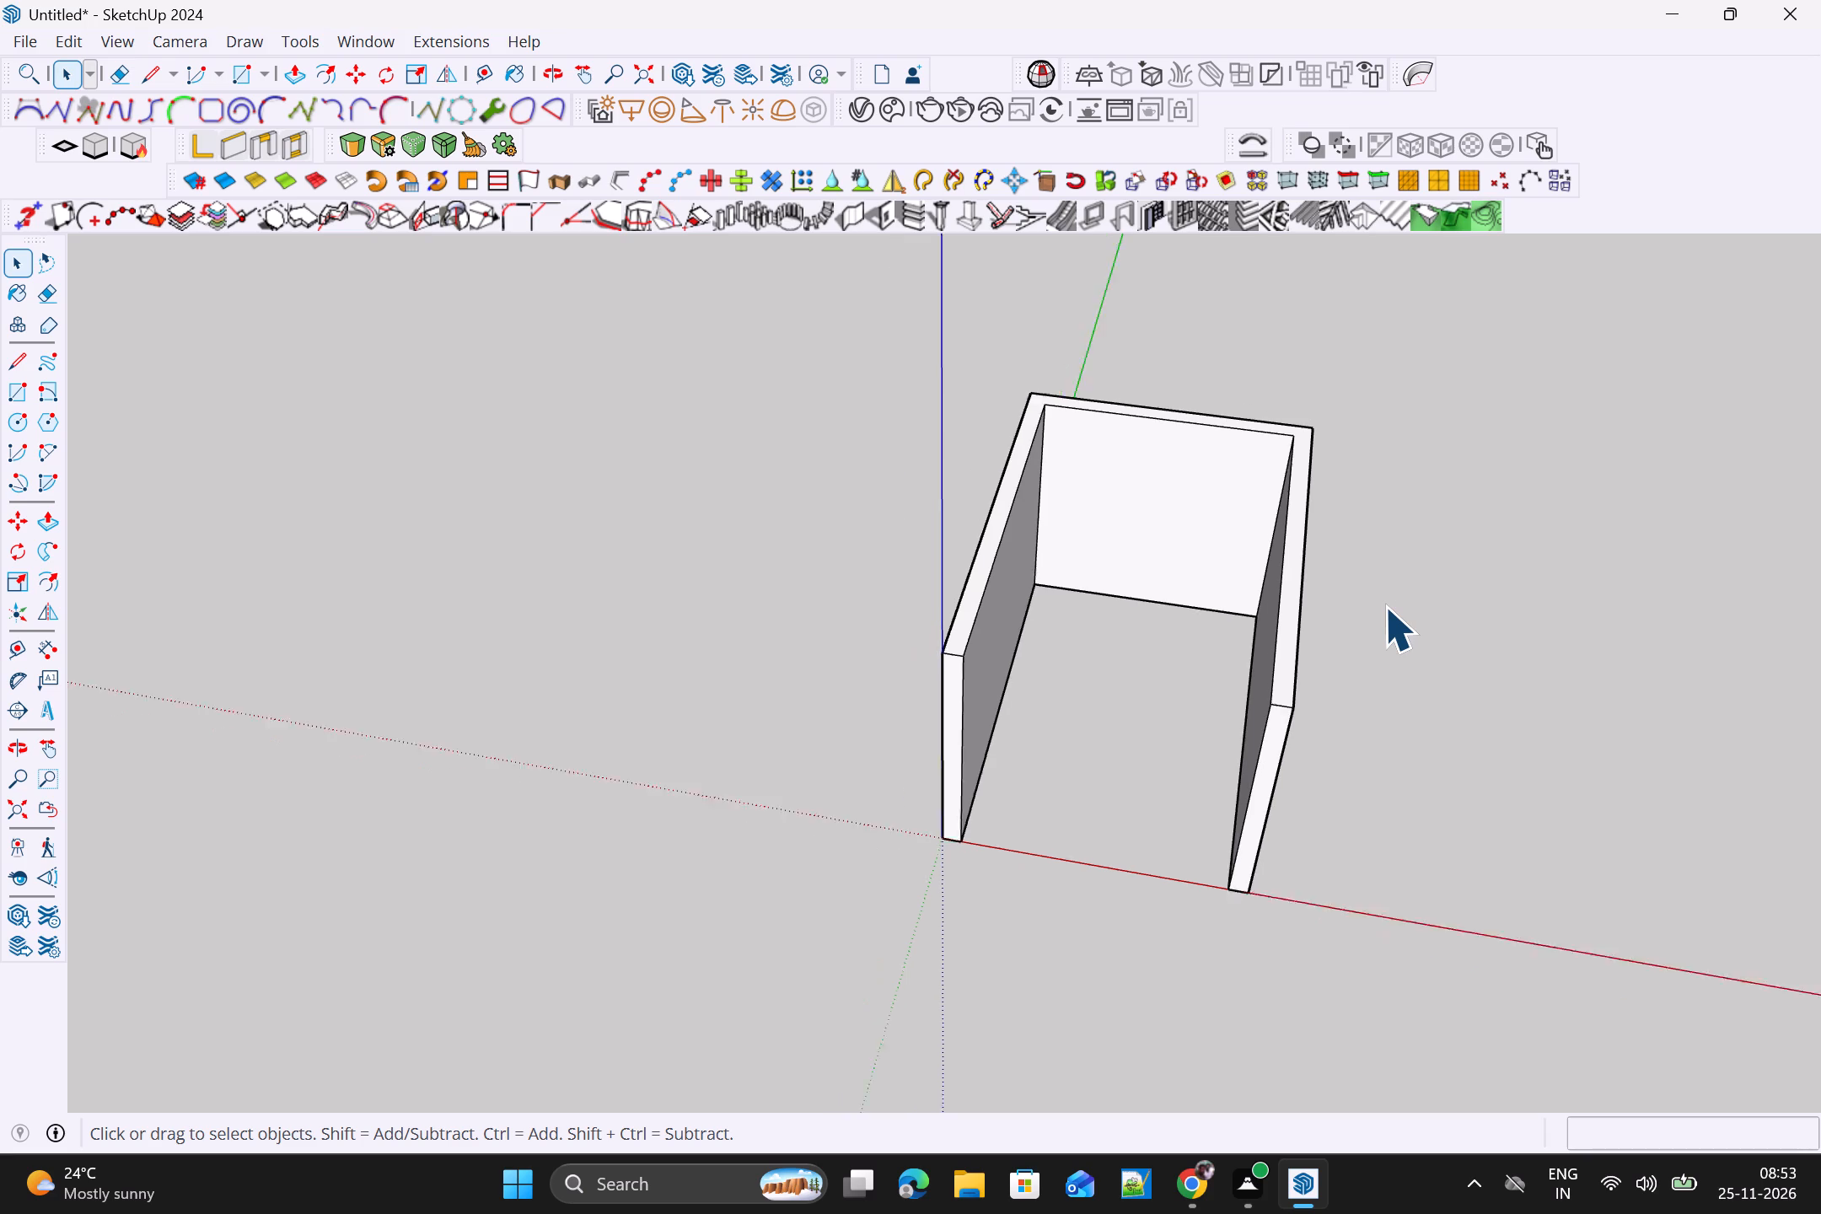
scroll(1384, 606, down, 1)
middle_drag(1318, 857, 1391, 749)
middle_drag(1399, 714, 1401, 702)
middle_drag(1438, 535, 1443, 522)
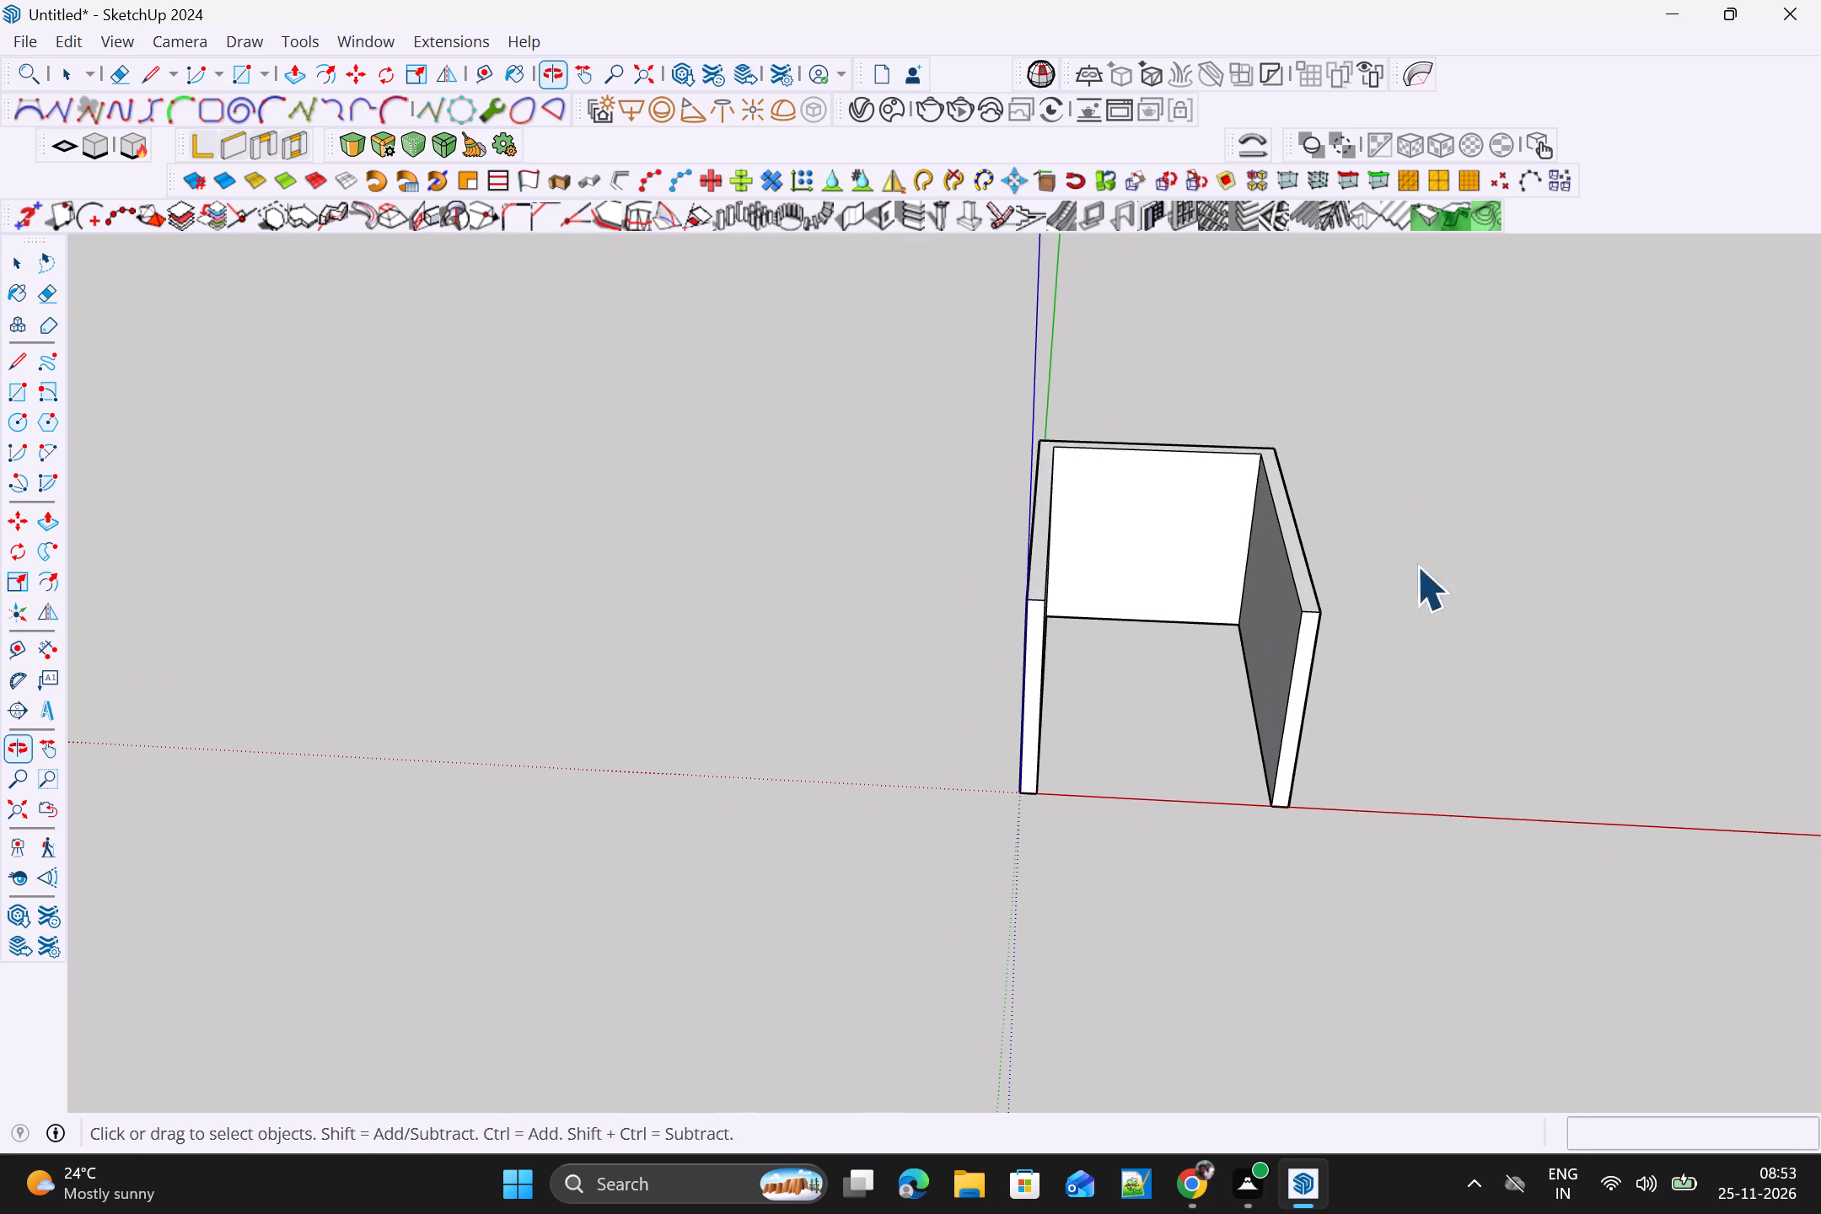
scroll(1337, 787, down, 1)
middle_drag(1270, 1053, 1453, 522)
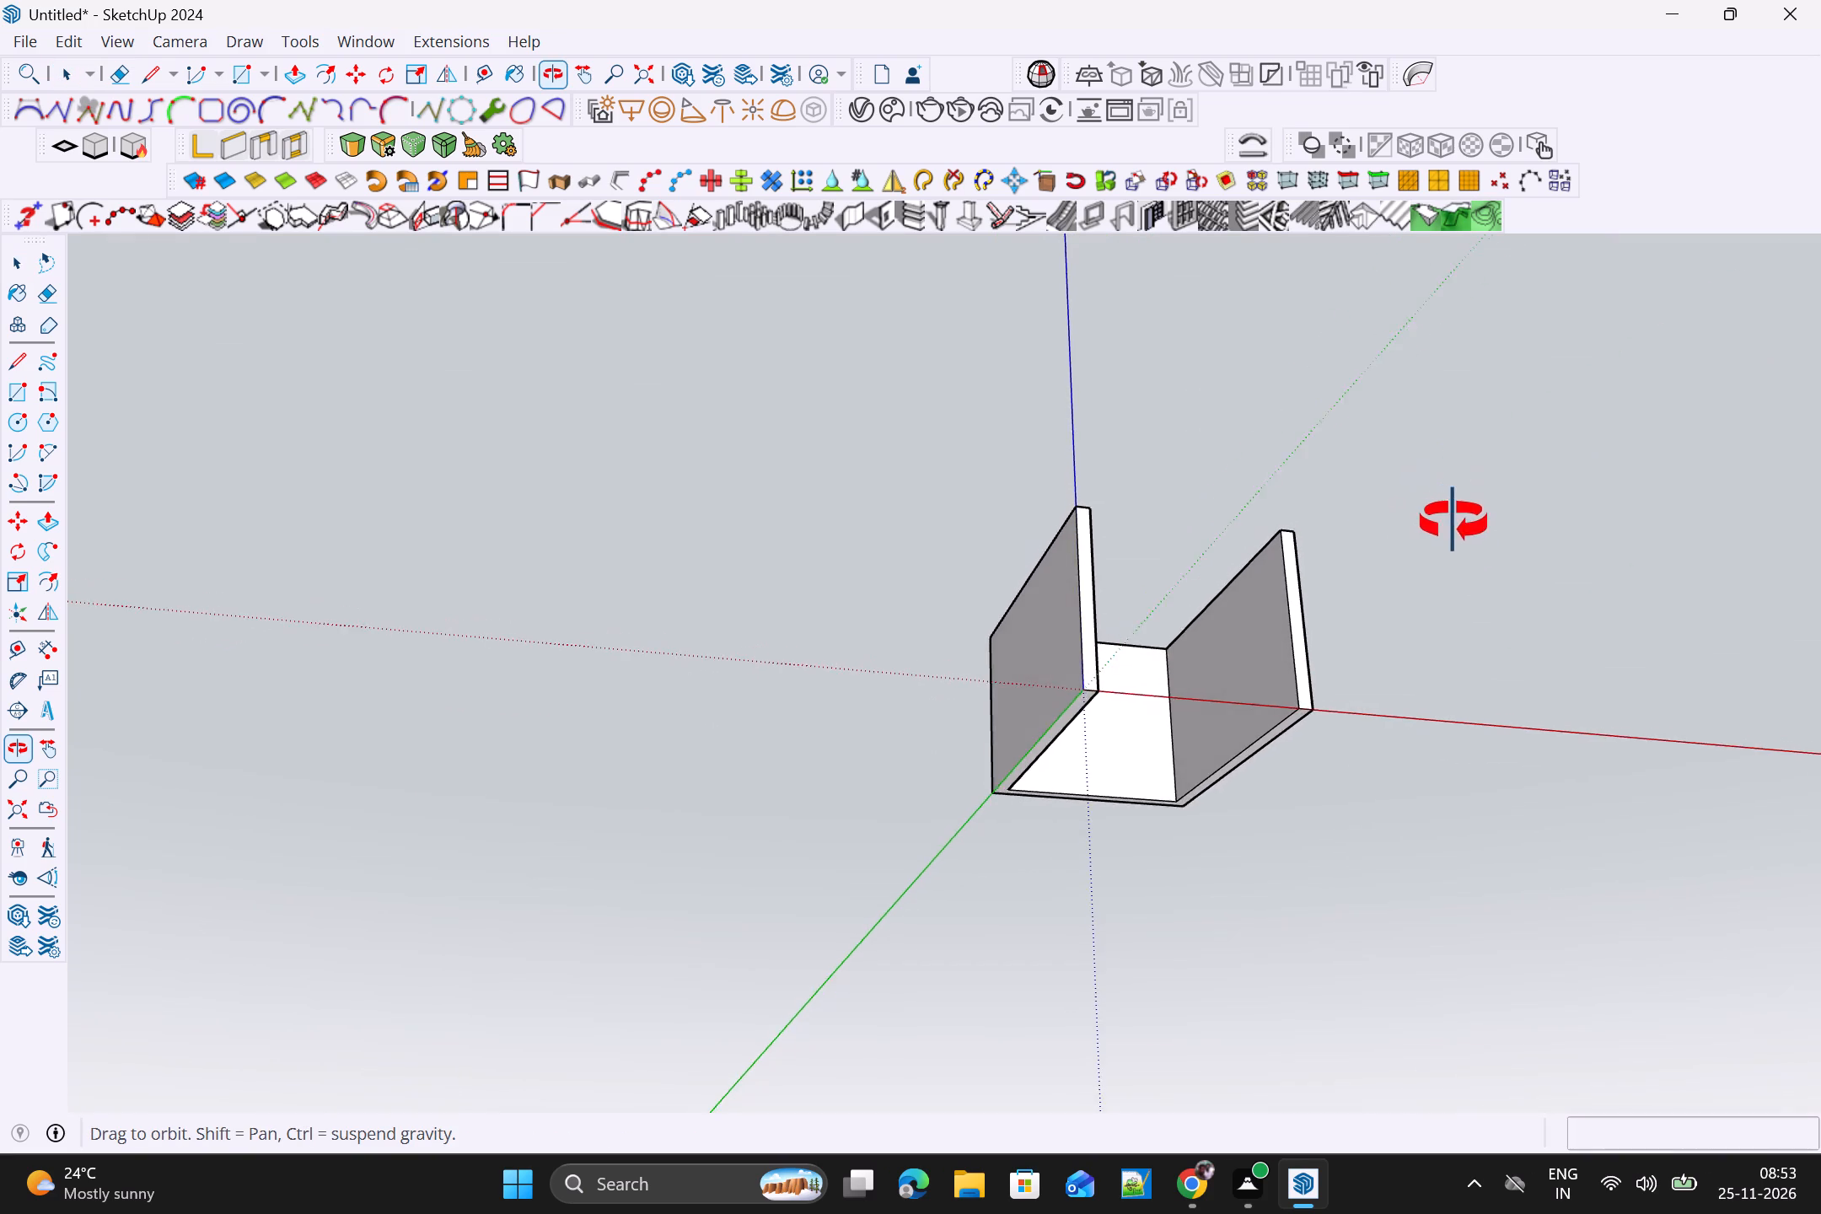
middle_drag(1453, 522, 1439, 549)
scroll(1254, 599, up, 3)
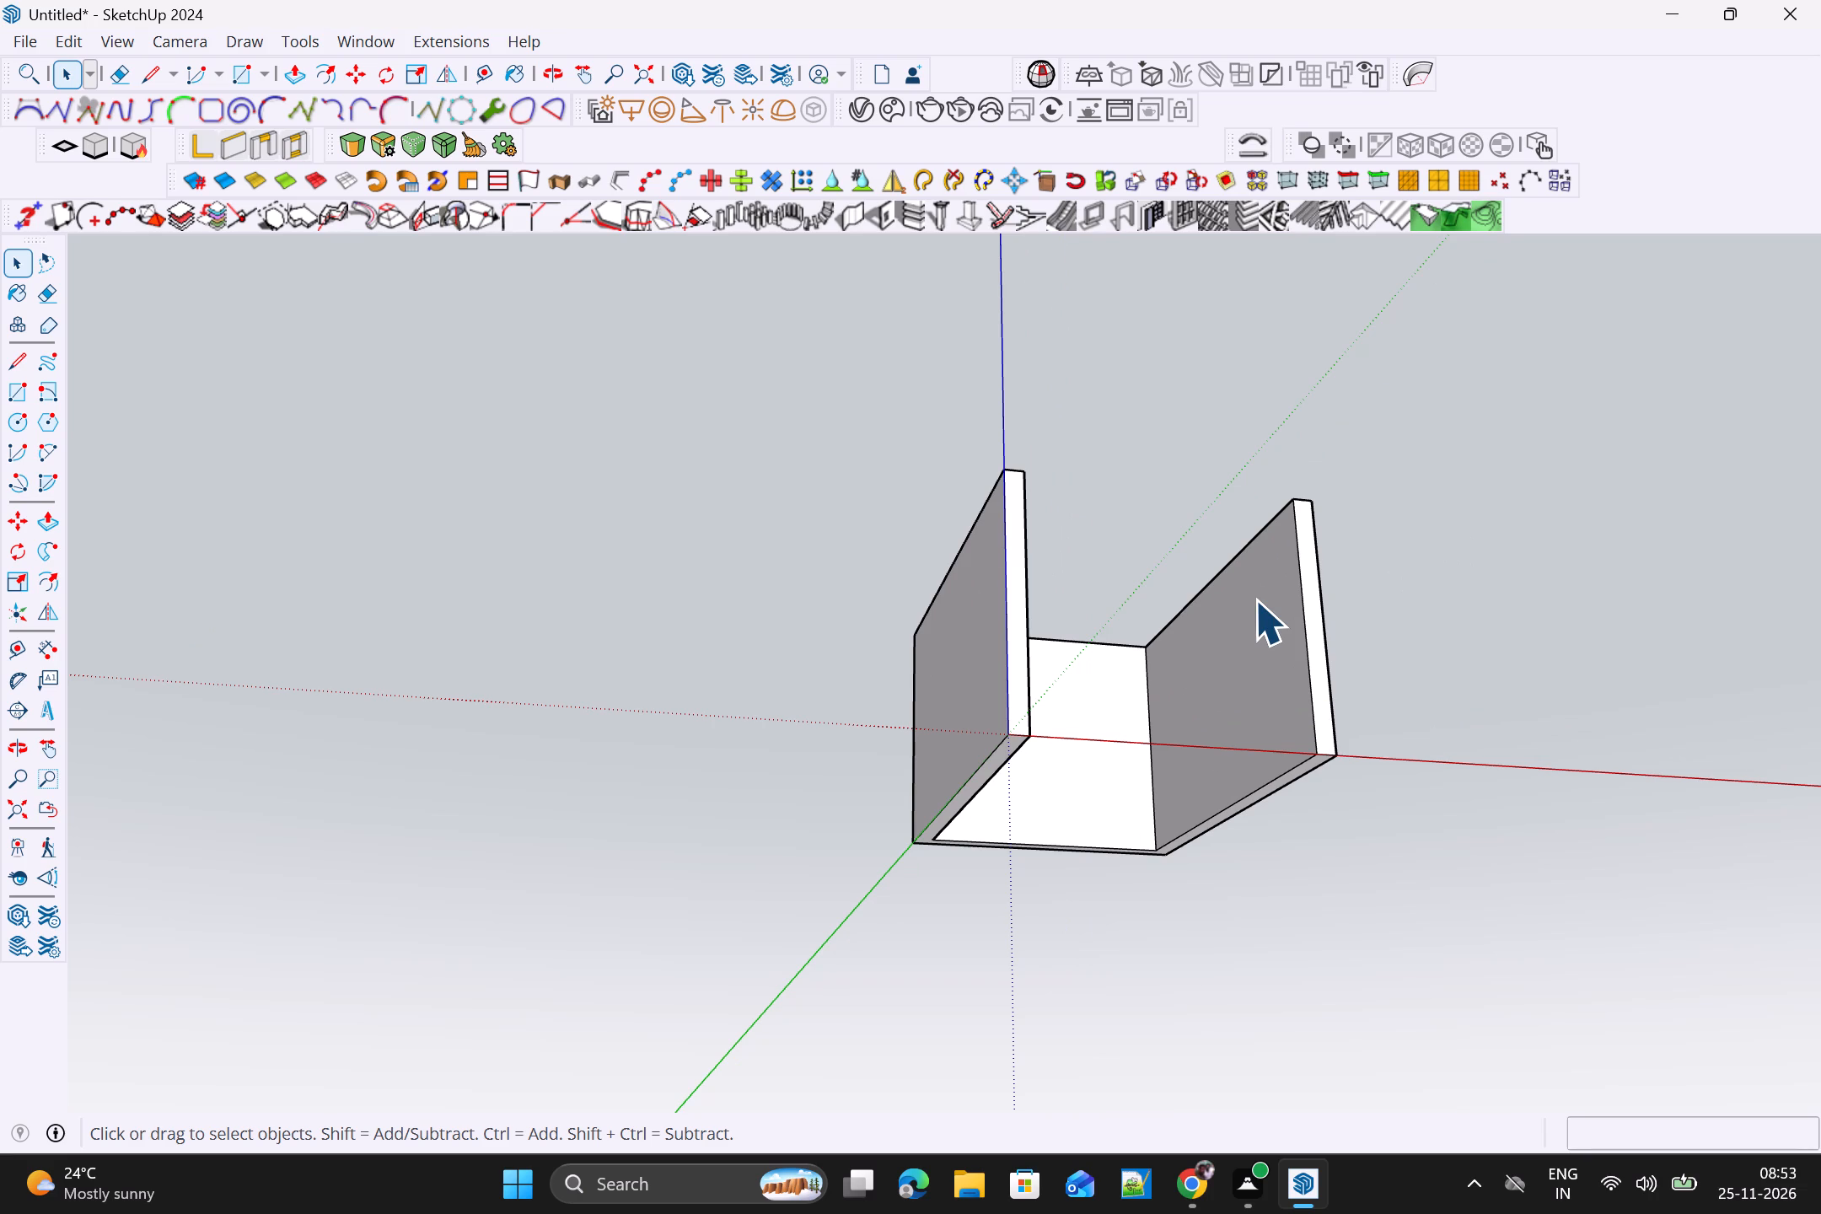
key(r)
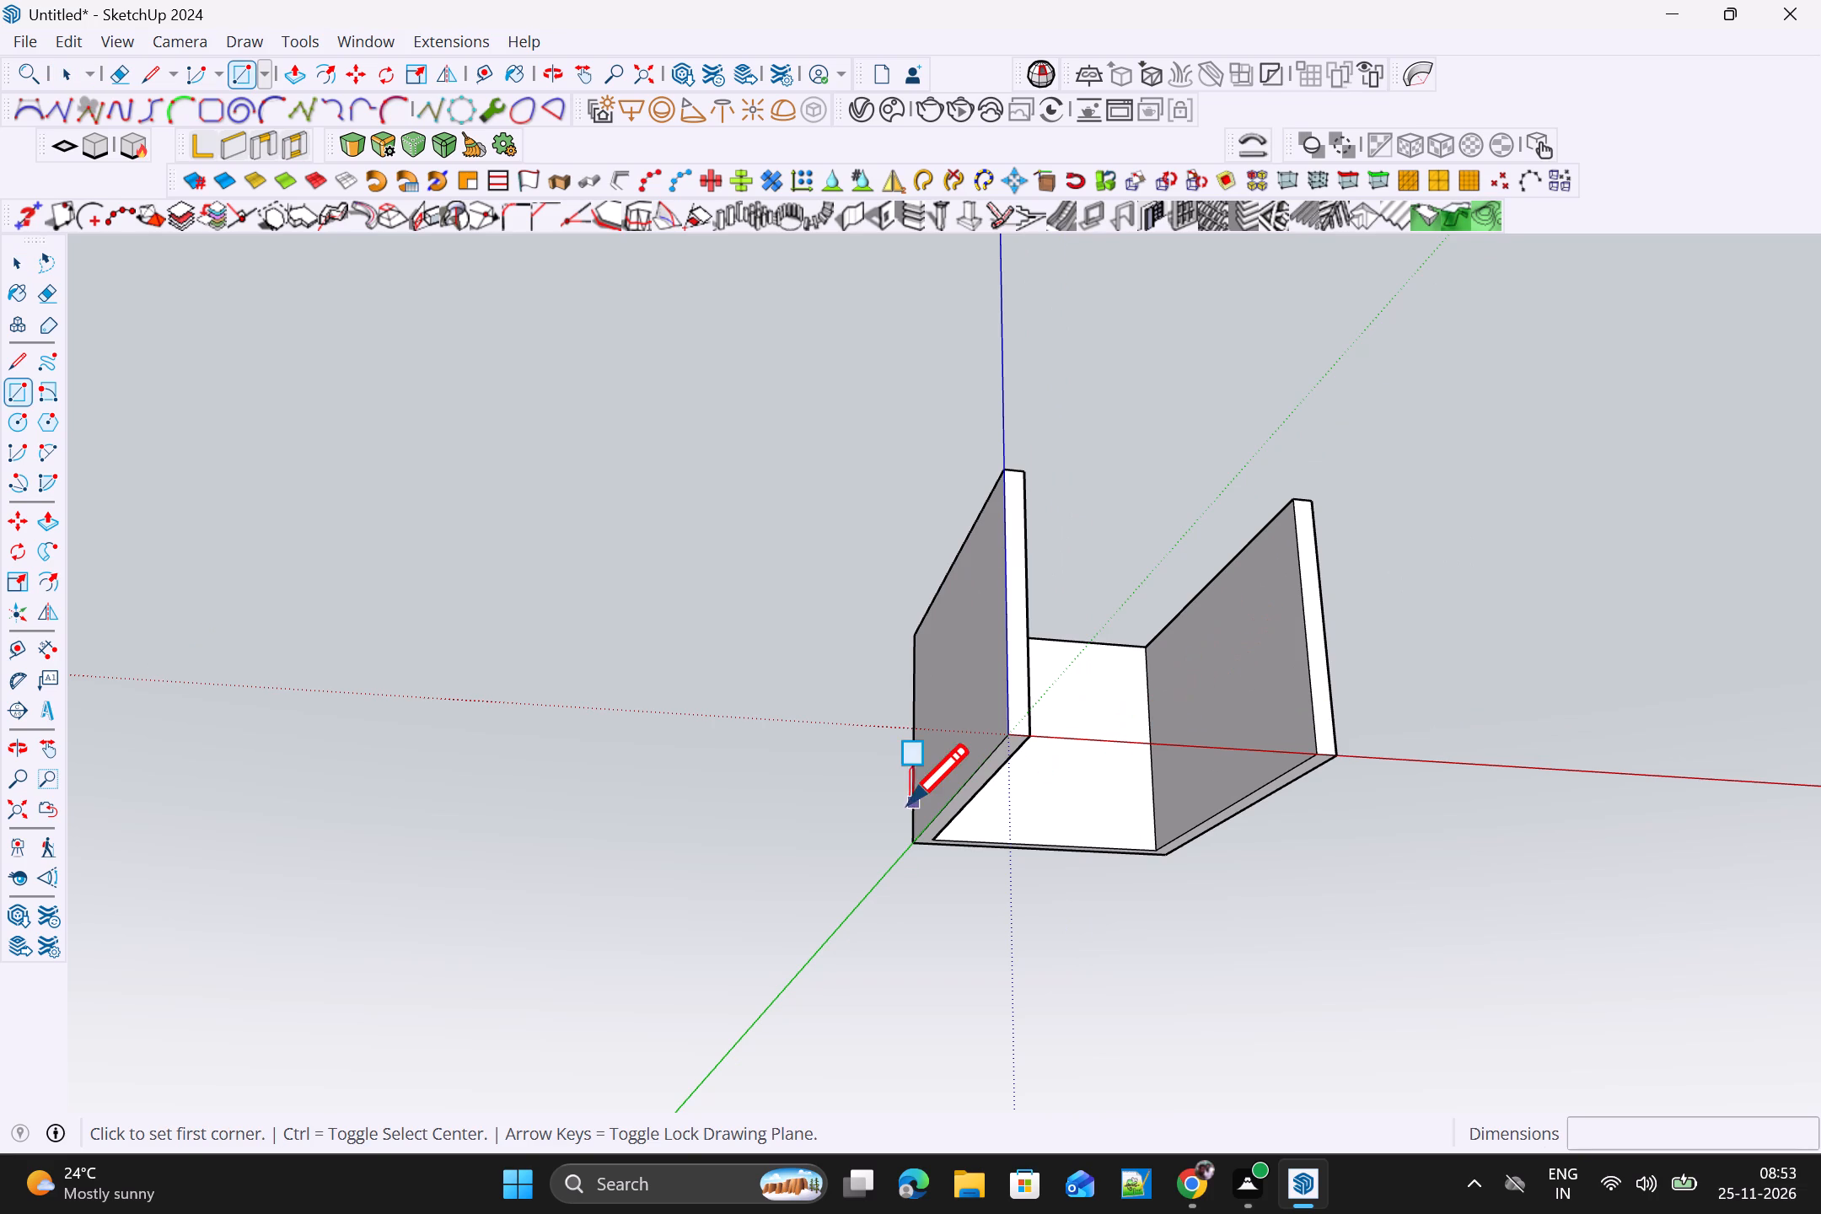
click(914, 846)
scroll(1316, 838, up, 1)
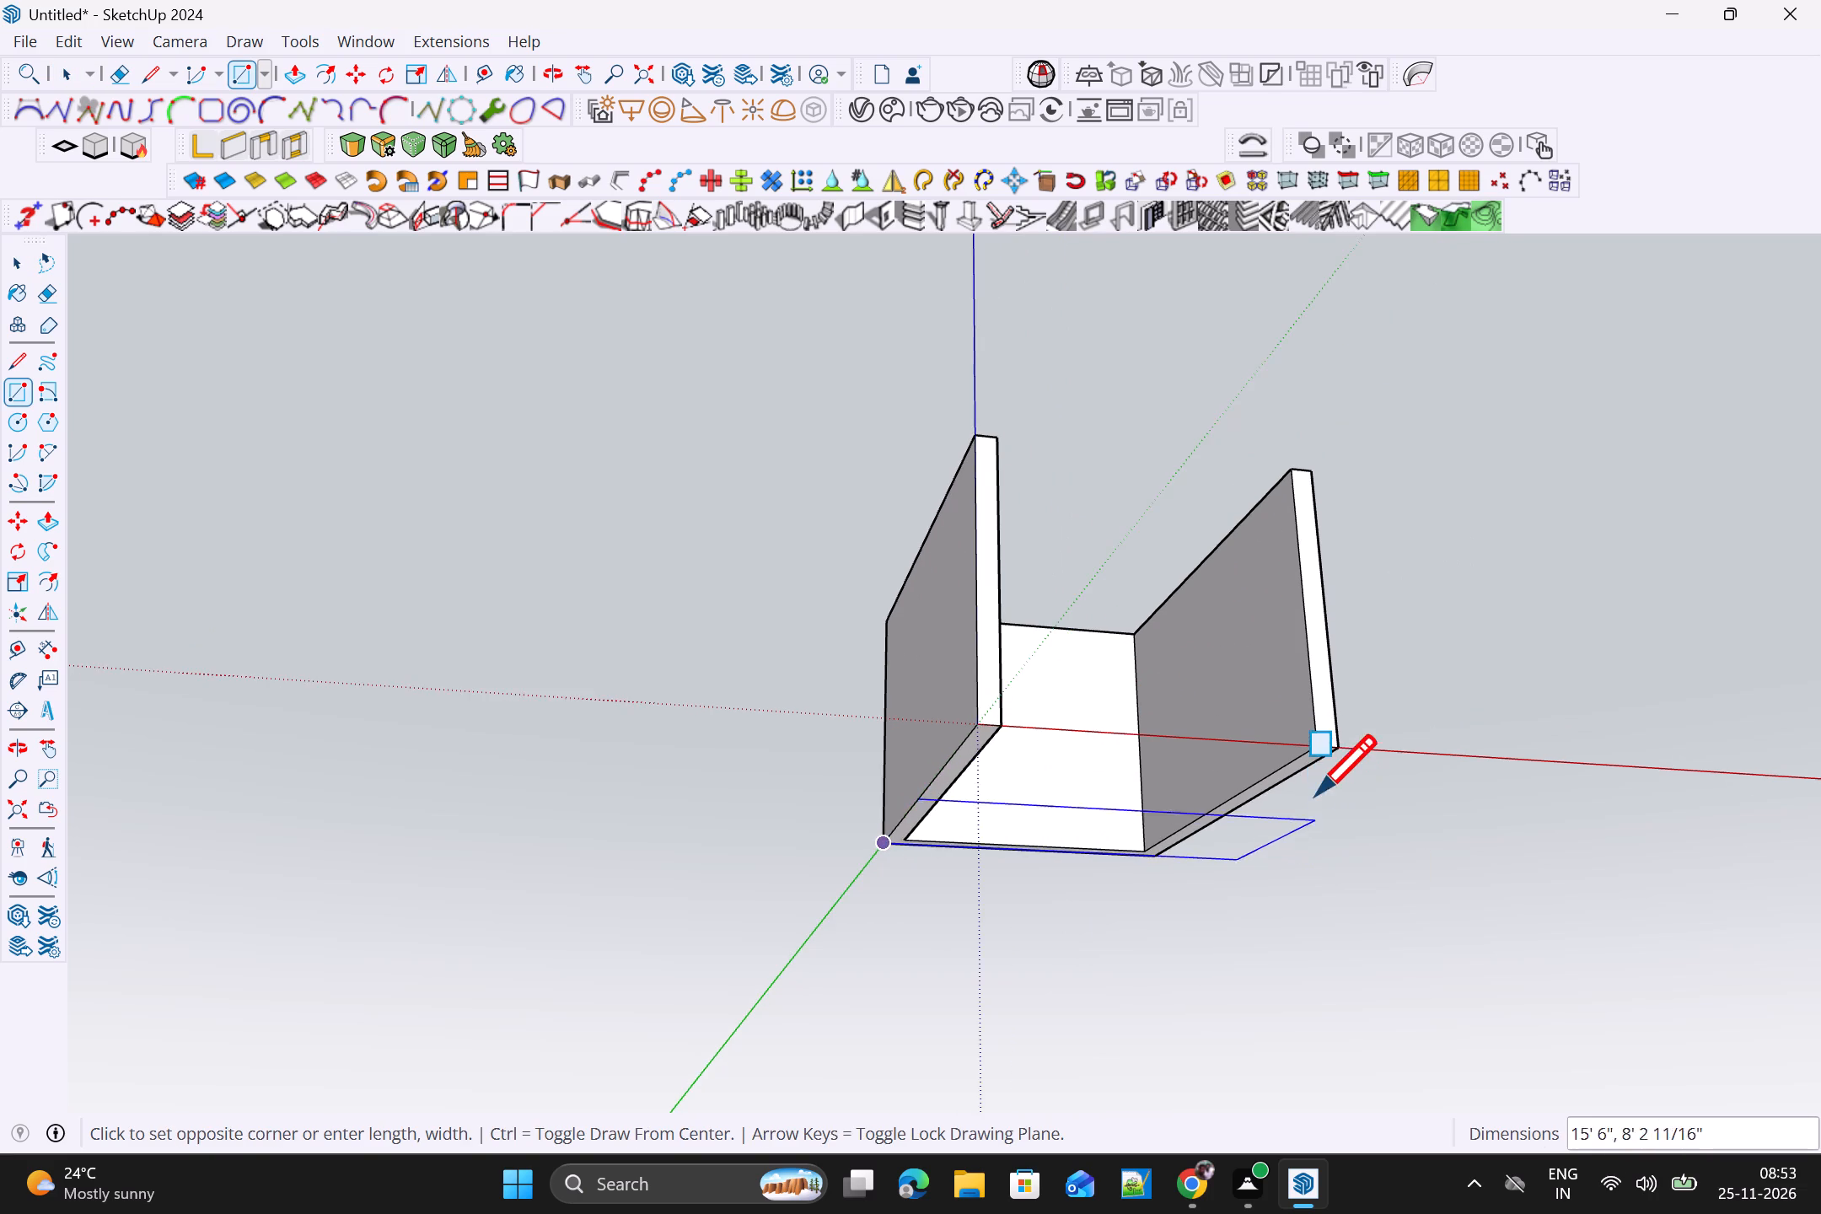
scroll(1316, 795, up, 3)
click(1346, 727)
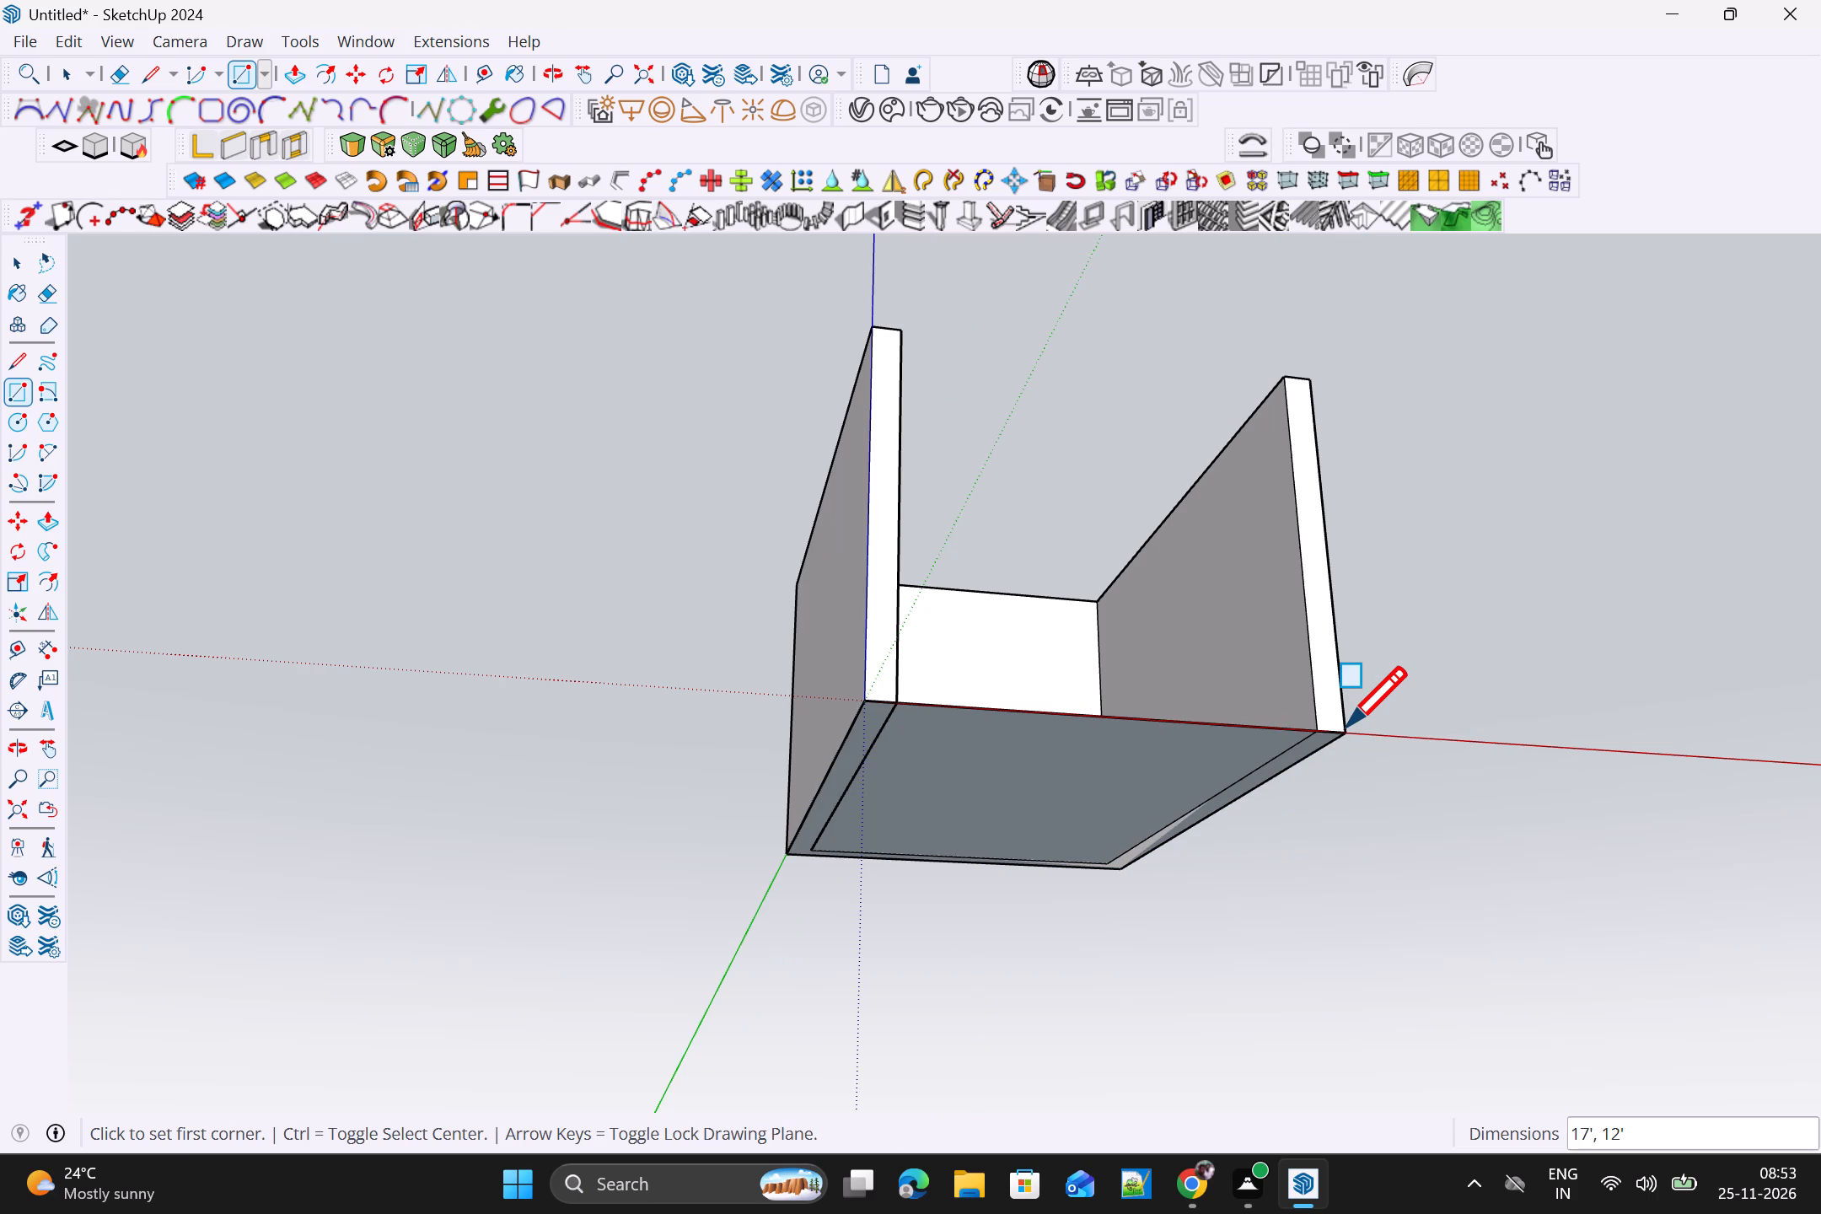
Extrude the floor rectangle 4" downward with Push/Pull to form a slab.
key(p)
click(1117, 783)
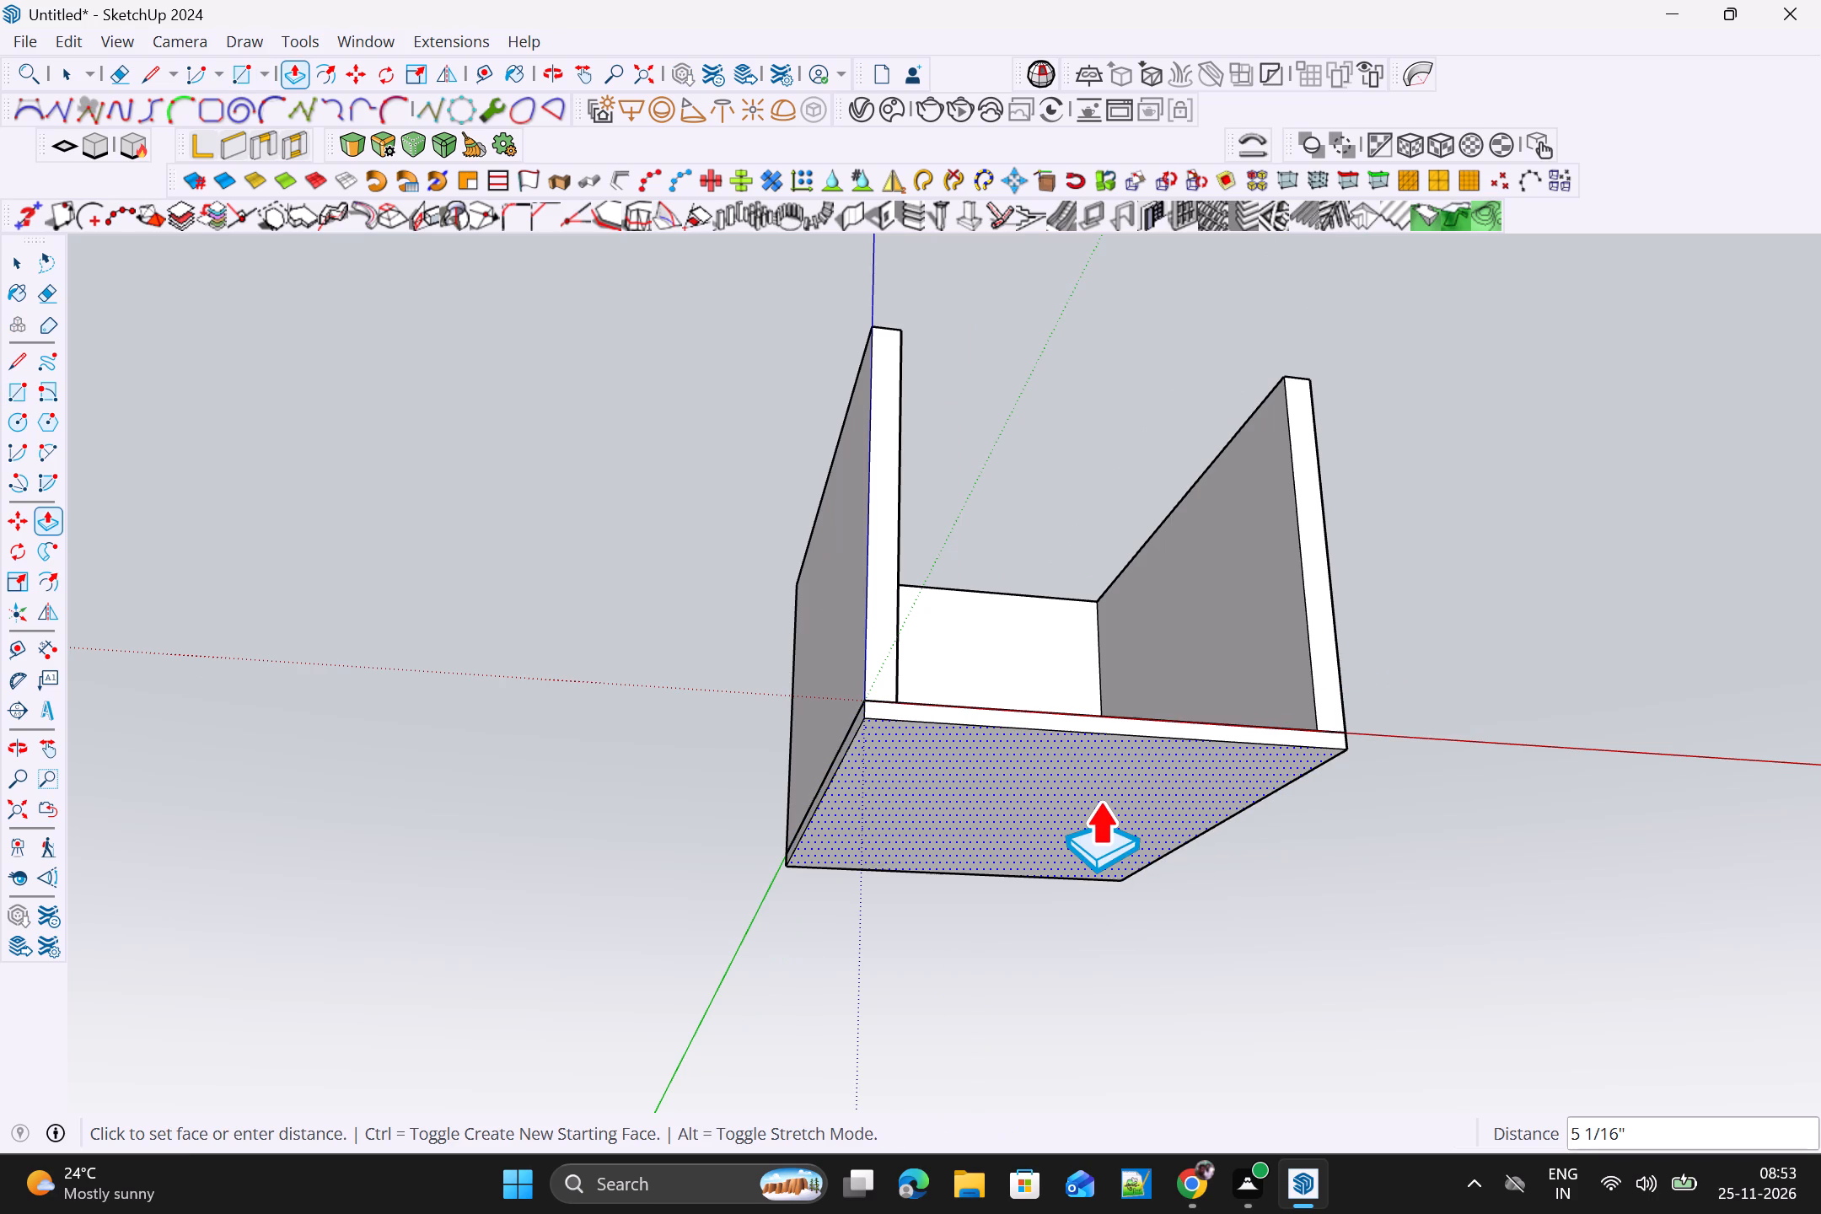
key(4)
key(shift+quotedbl)
key(Return)
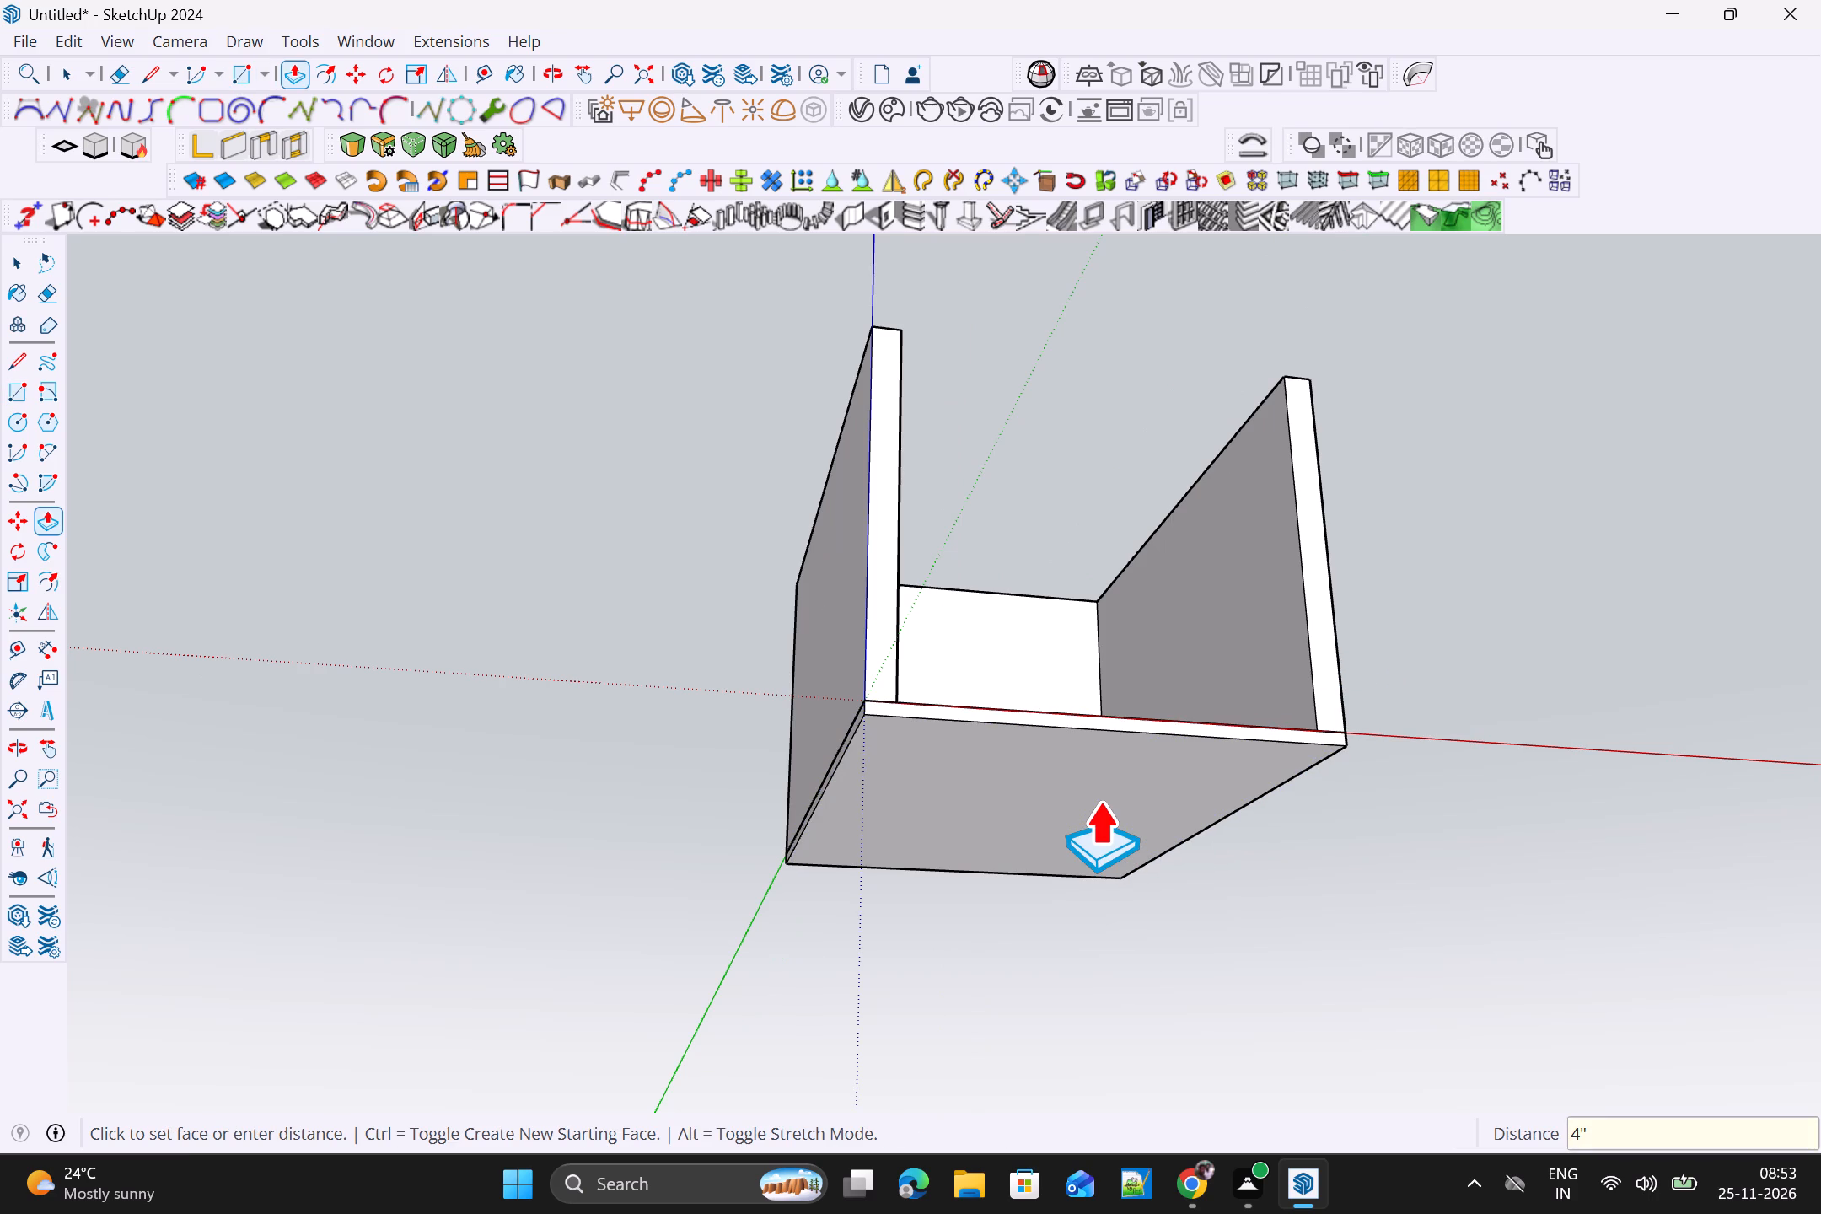
key(space)
Select all the floor slab geometry and make it a group.
triple_click(1099, 799)
triple_click(1099, 799)
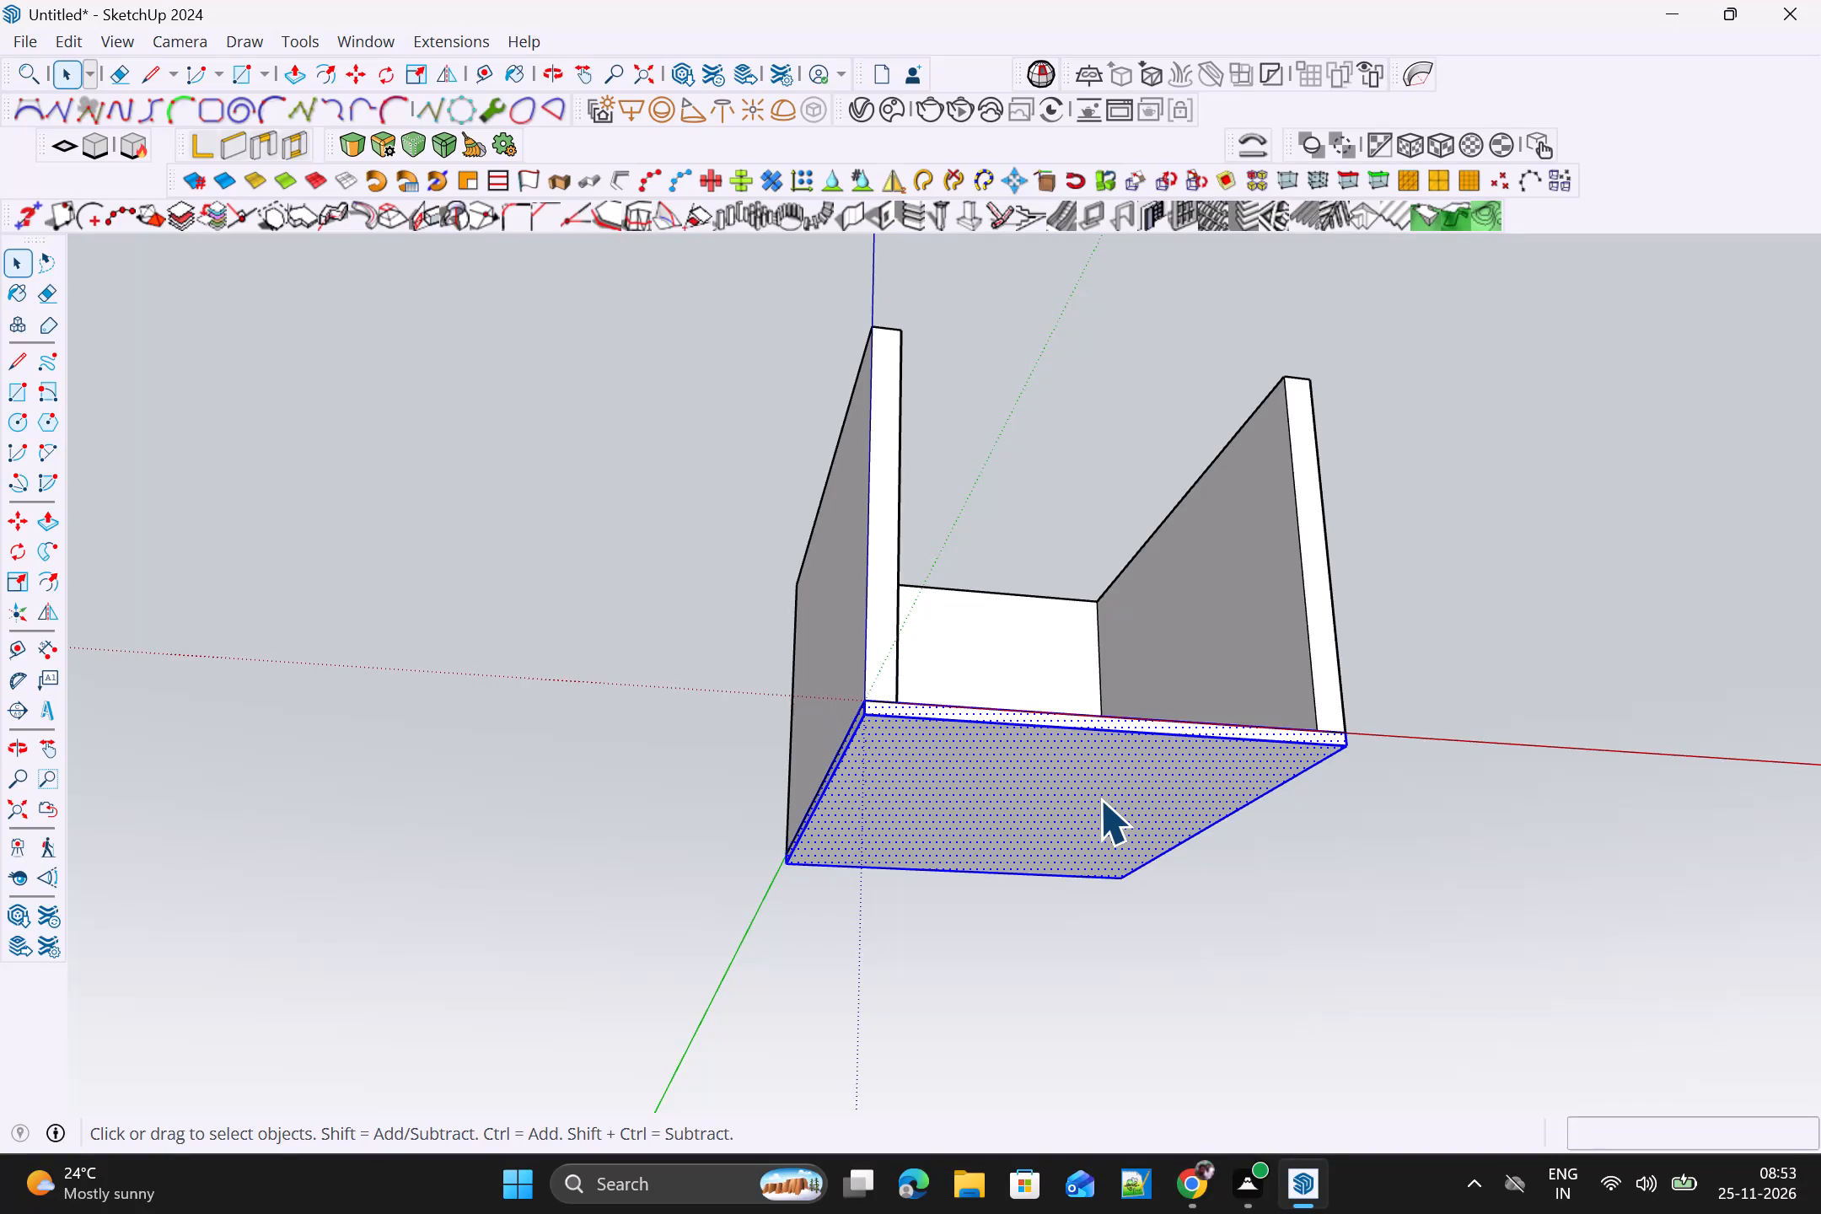
click(1099, 799)
right_click(1099, 799)
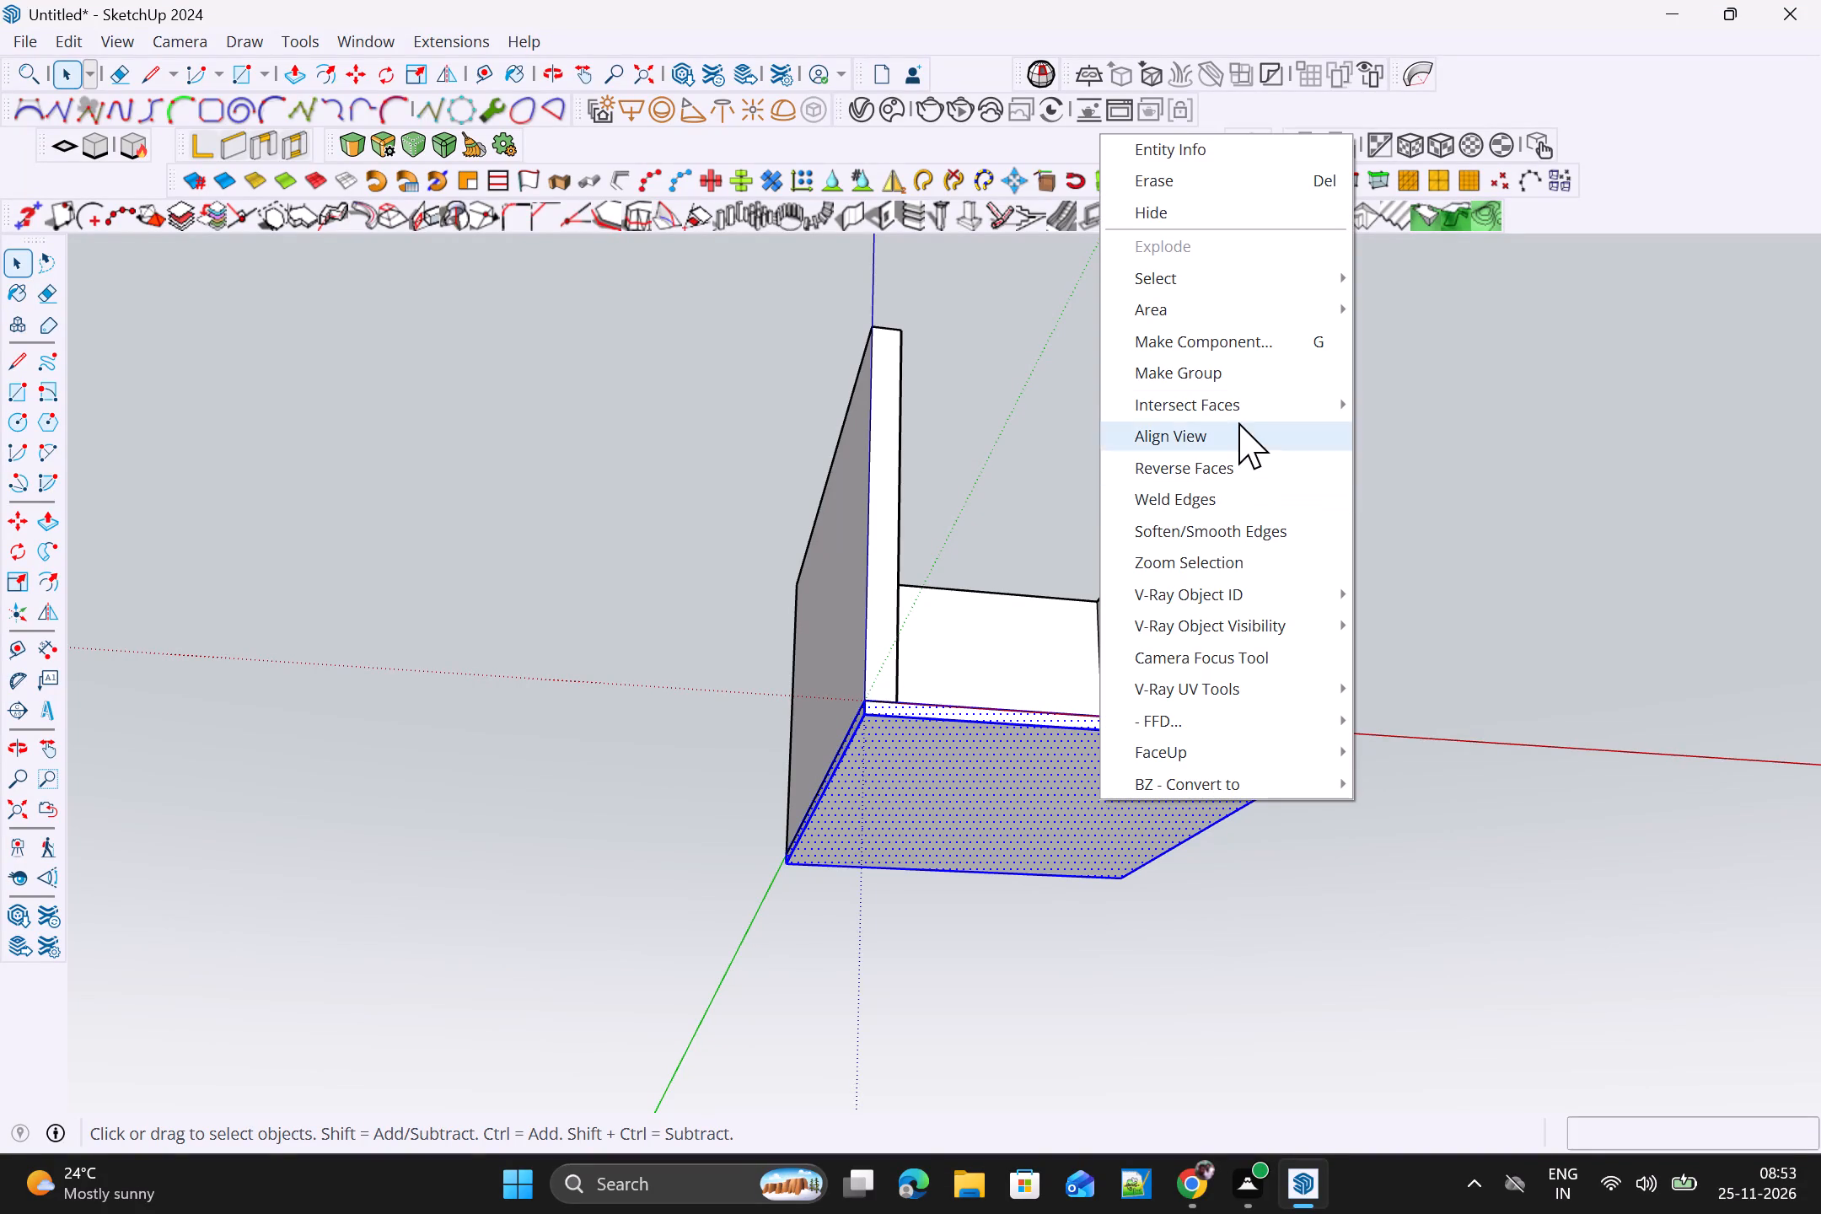
click(1238, 371)
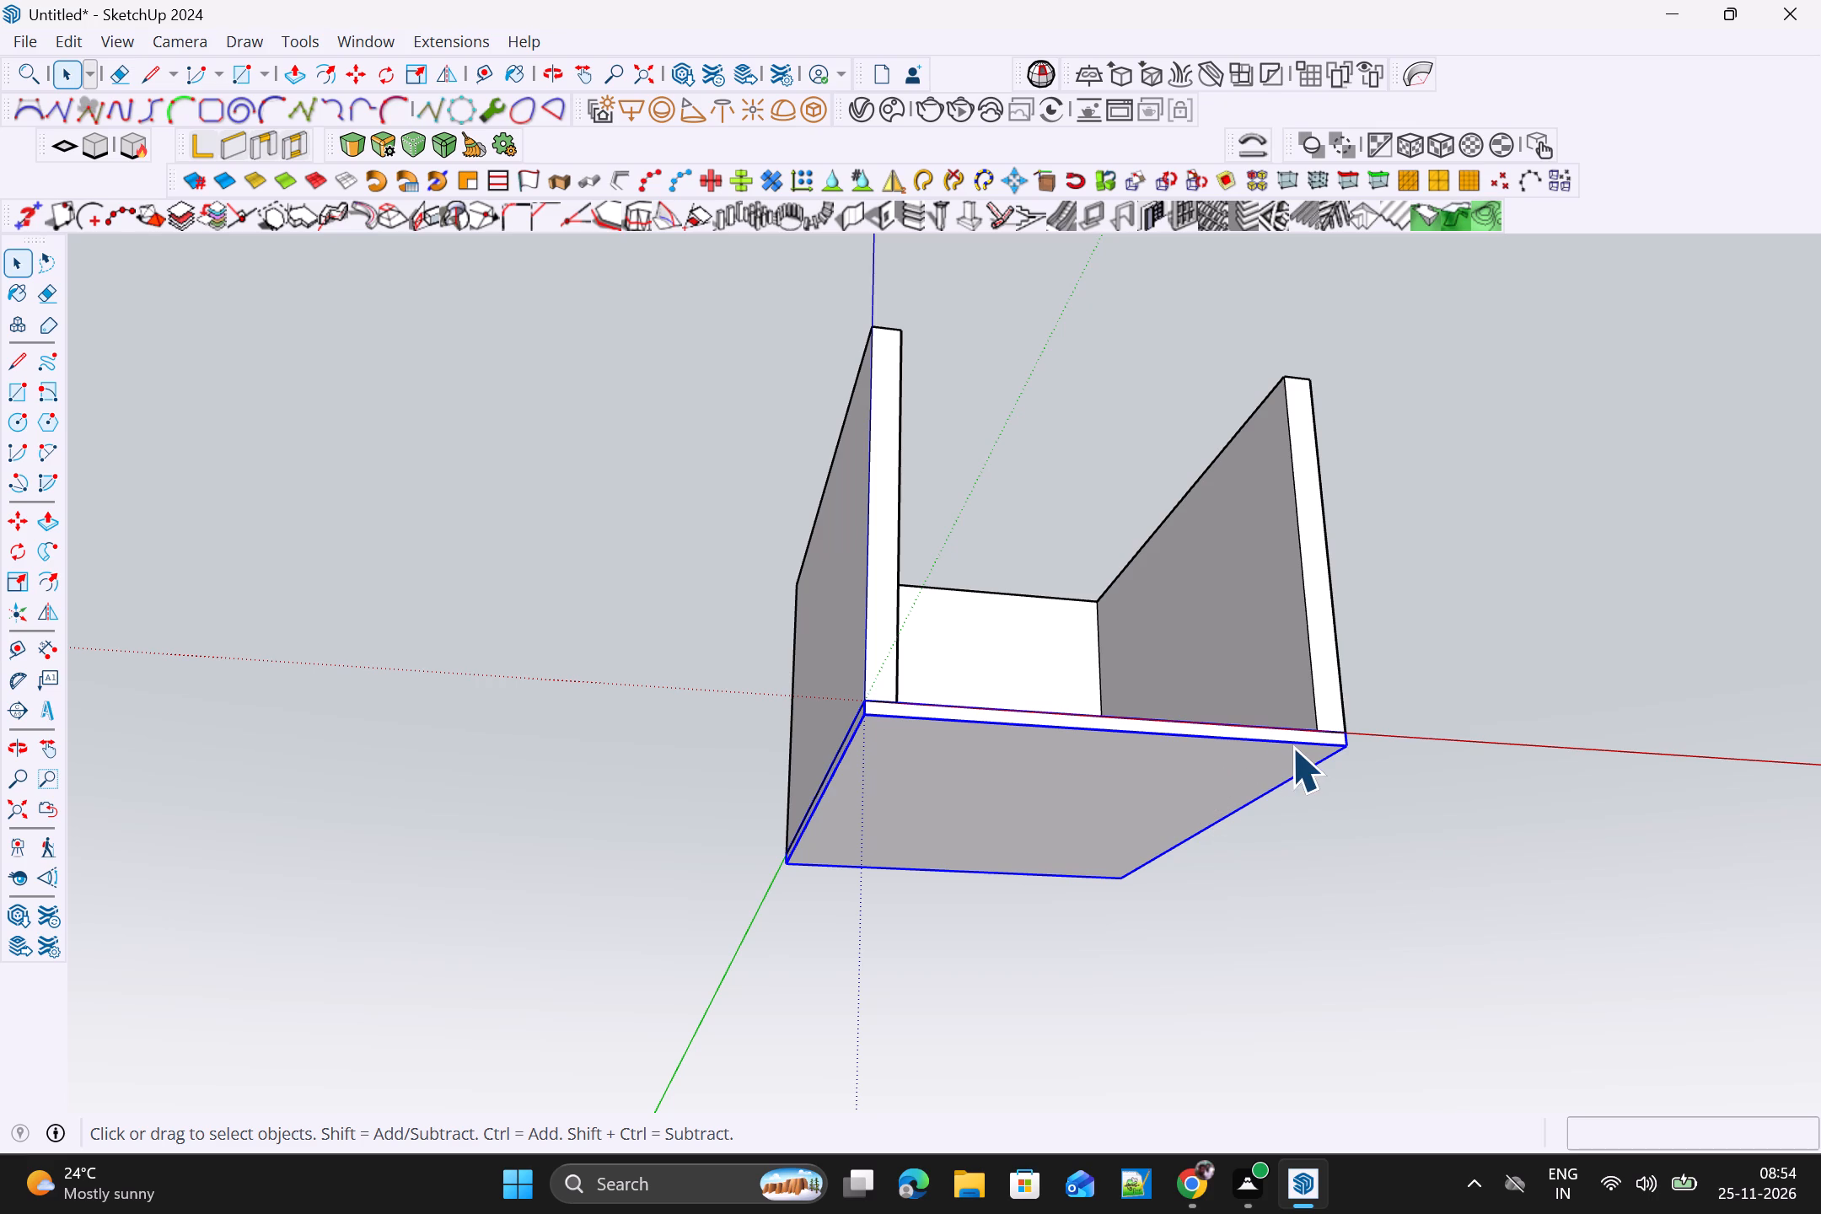
Copy the floor slab group straight up onto the top of the walls as the ceiling slab.
scroll(1248, 851, up, 1)
middle_drag(1272, 702, 1121, 1013)
scroll(1217, 811, up, 1)
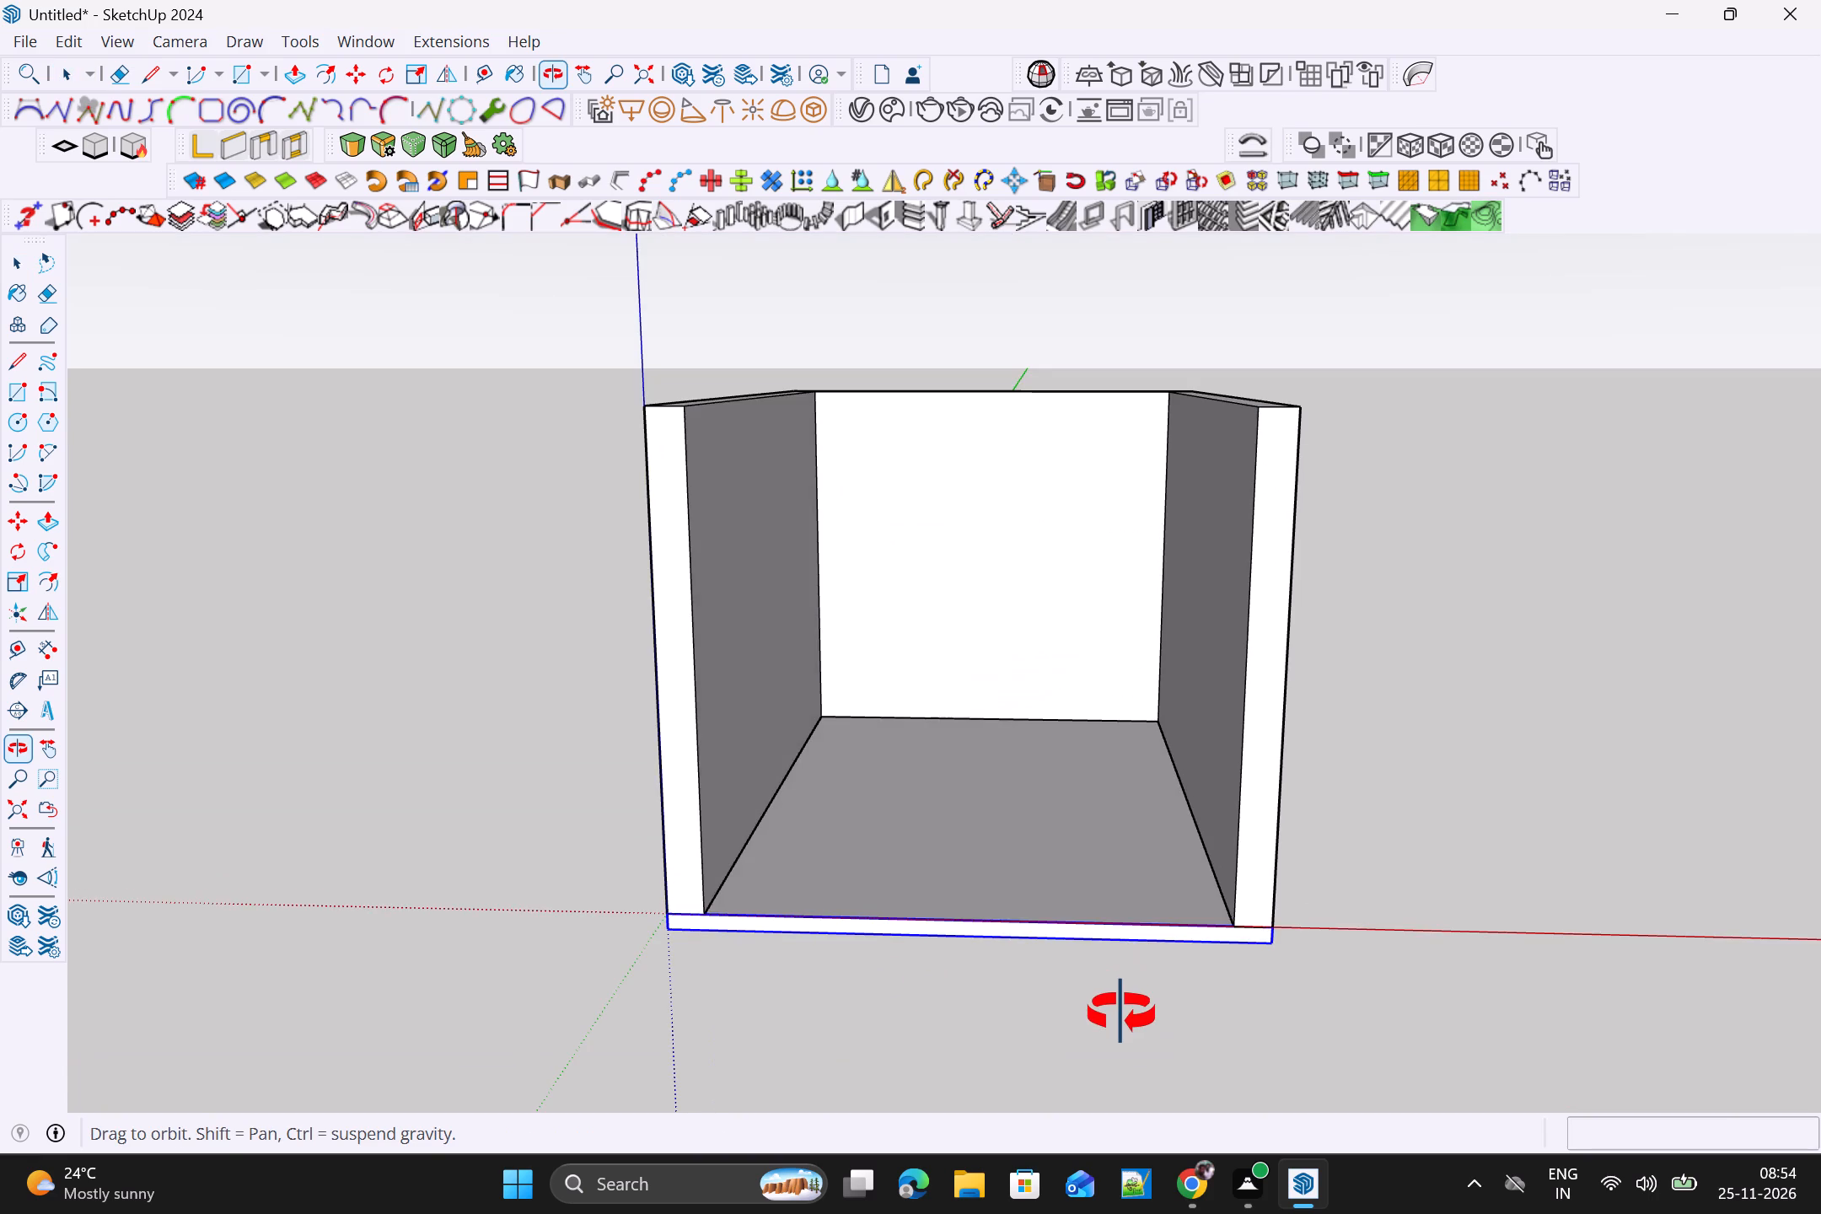
middle_drag(1121, 1013, 1179, 1076)
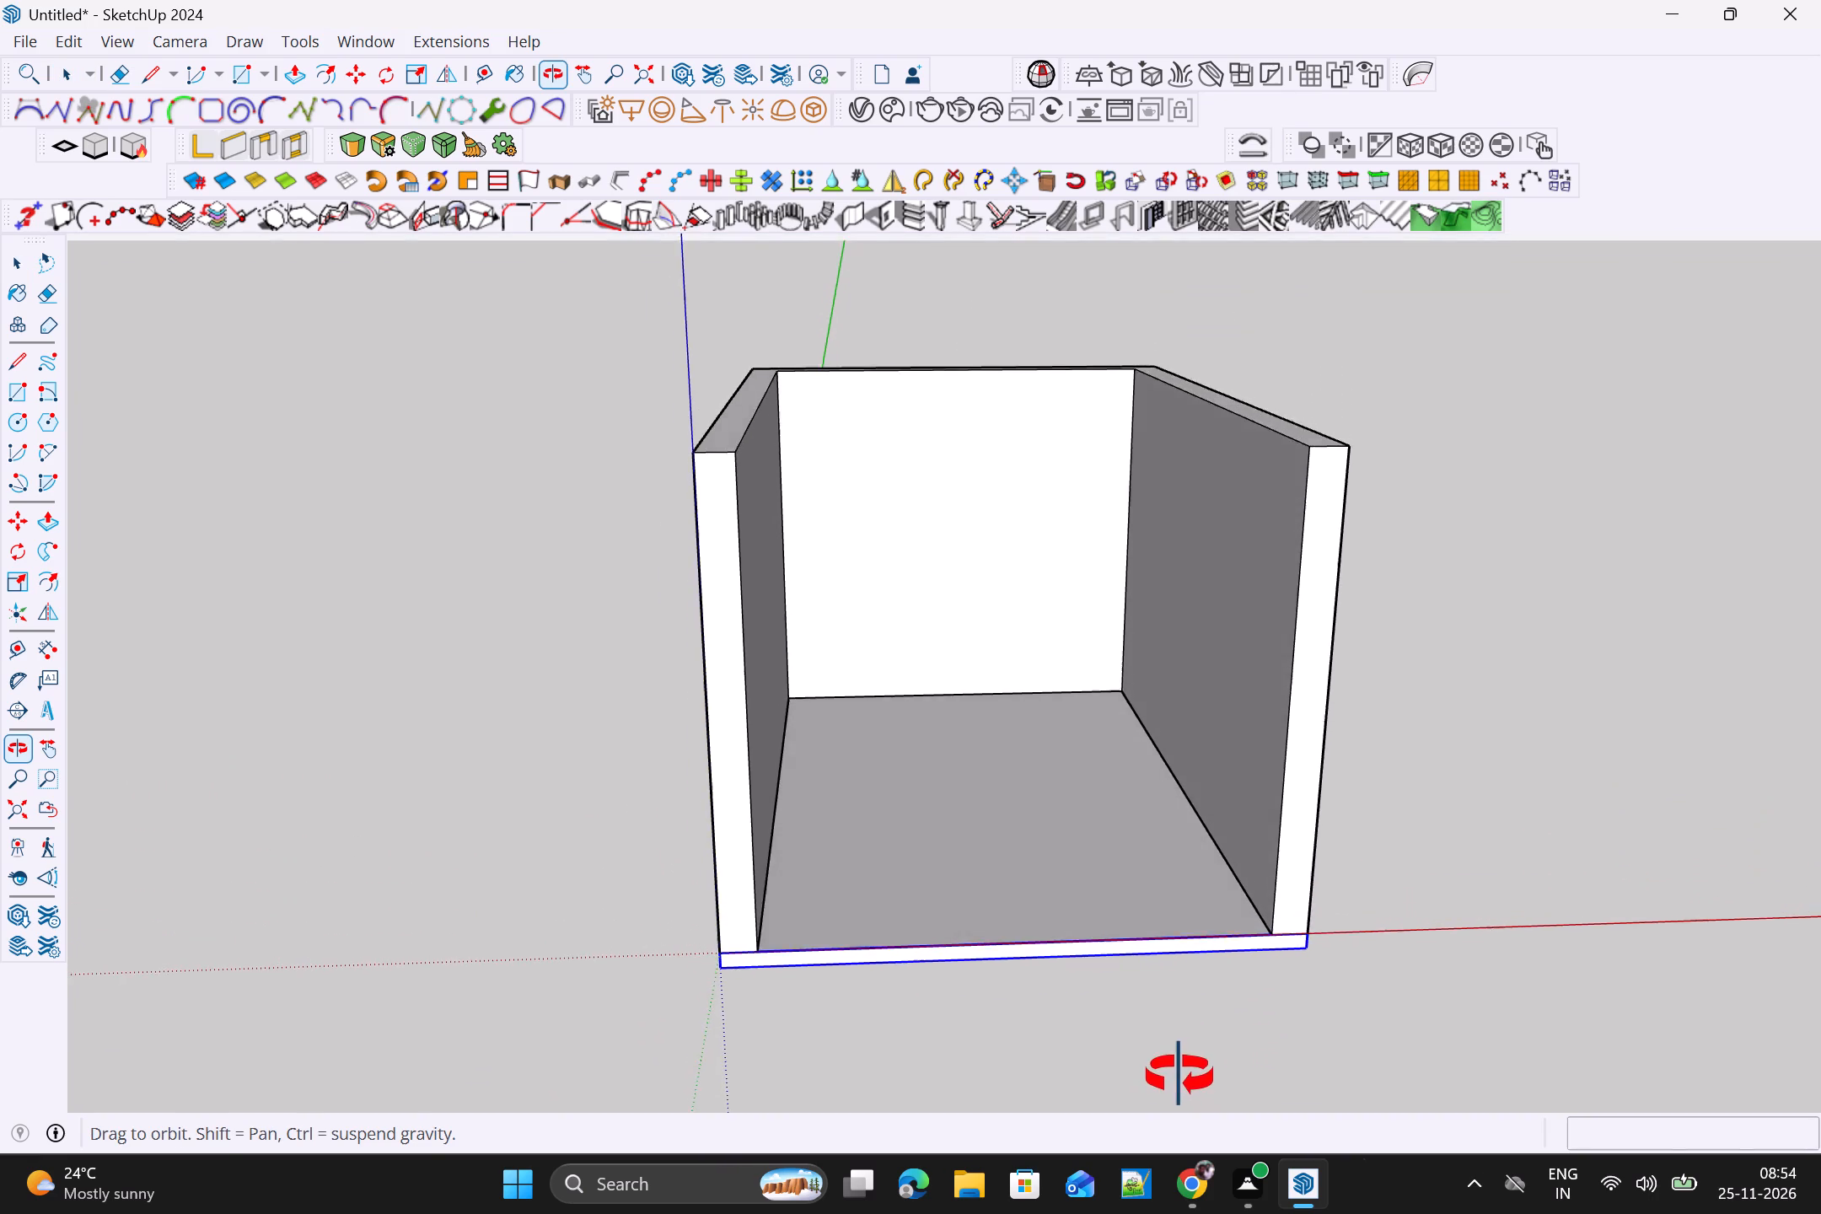
middle_drag(1179, 1076, 787, 1053)
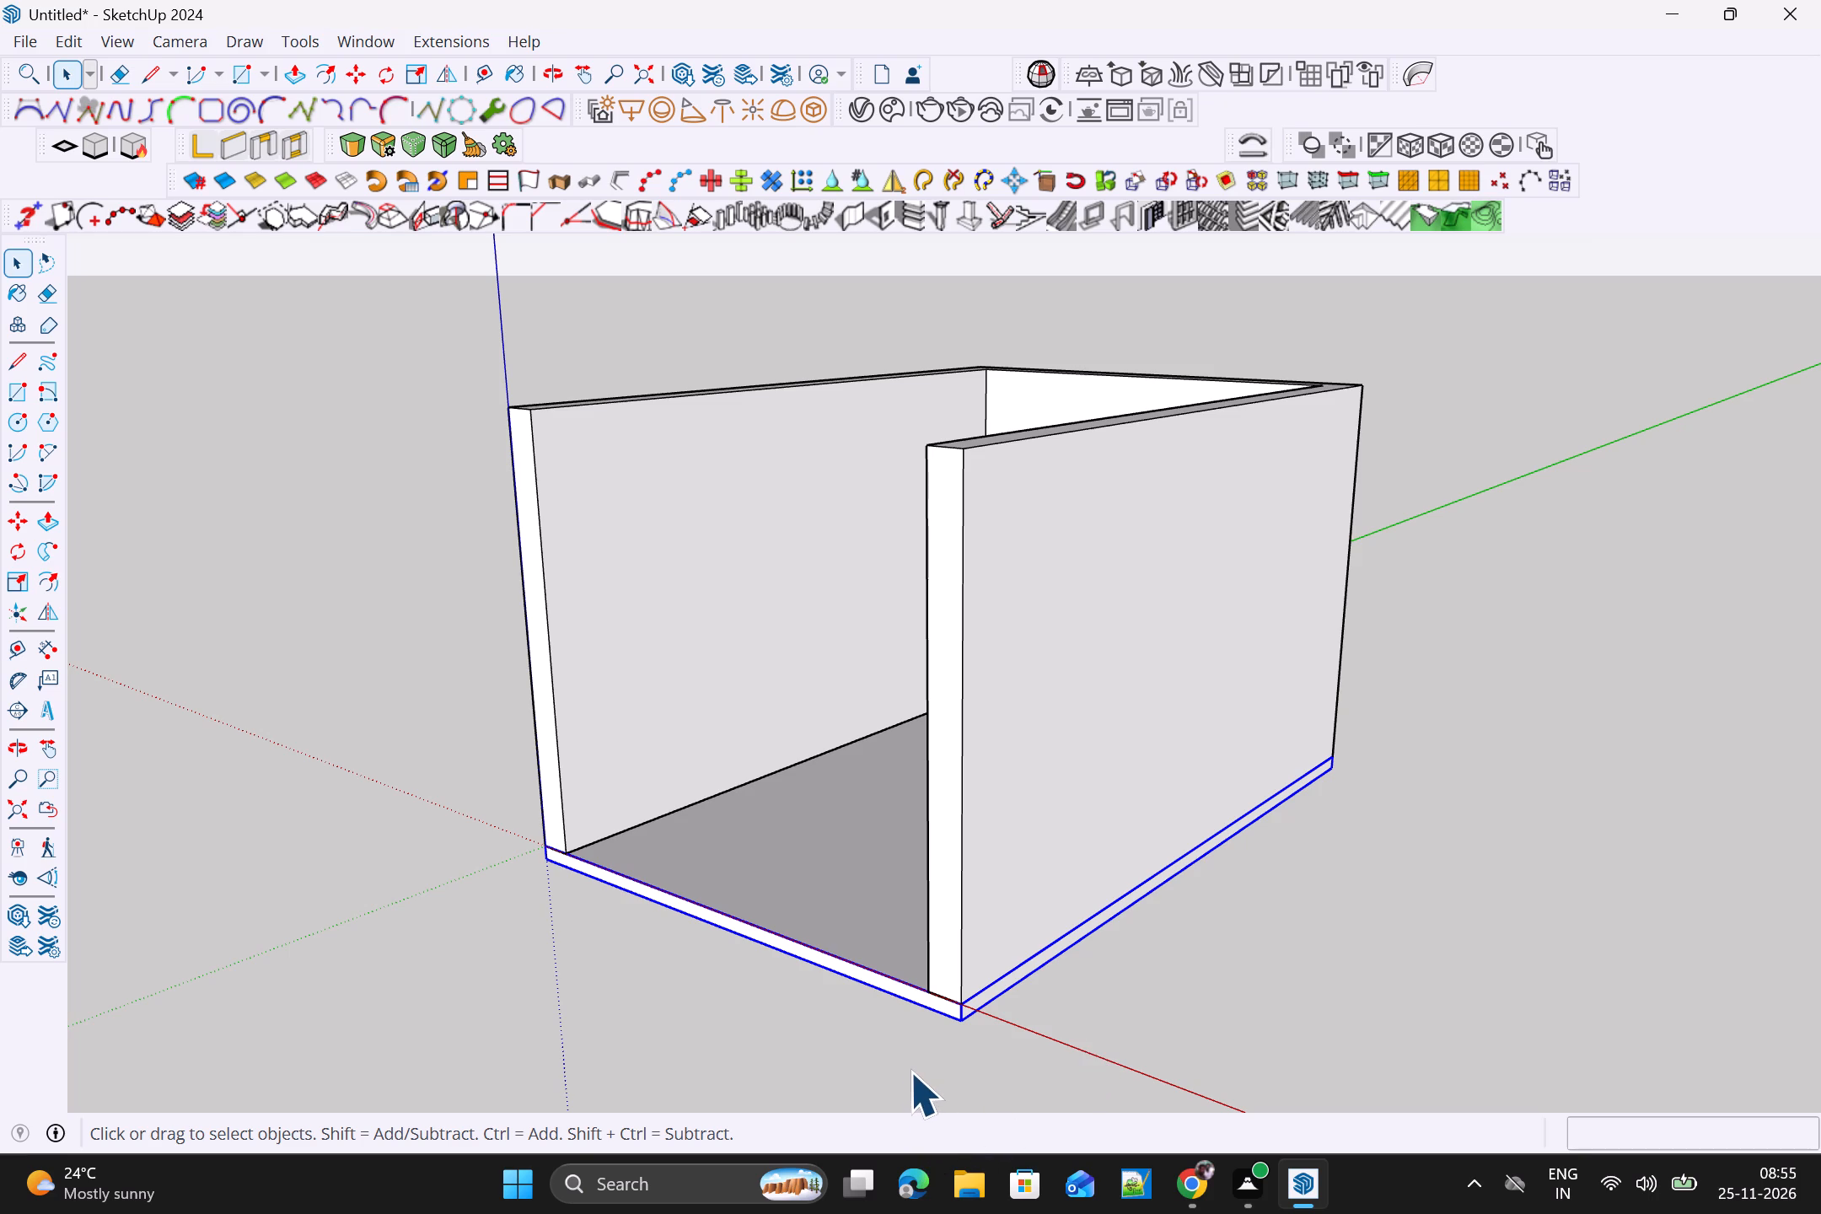
key(m)
click(974, 1039)
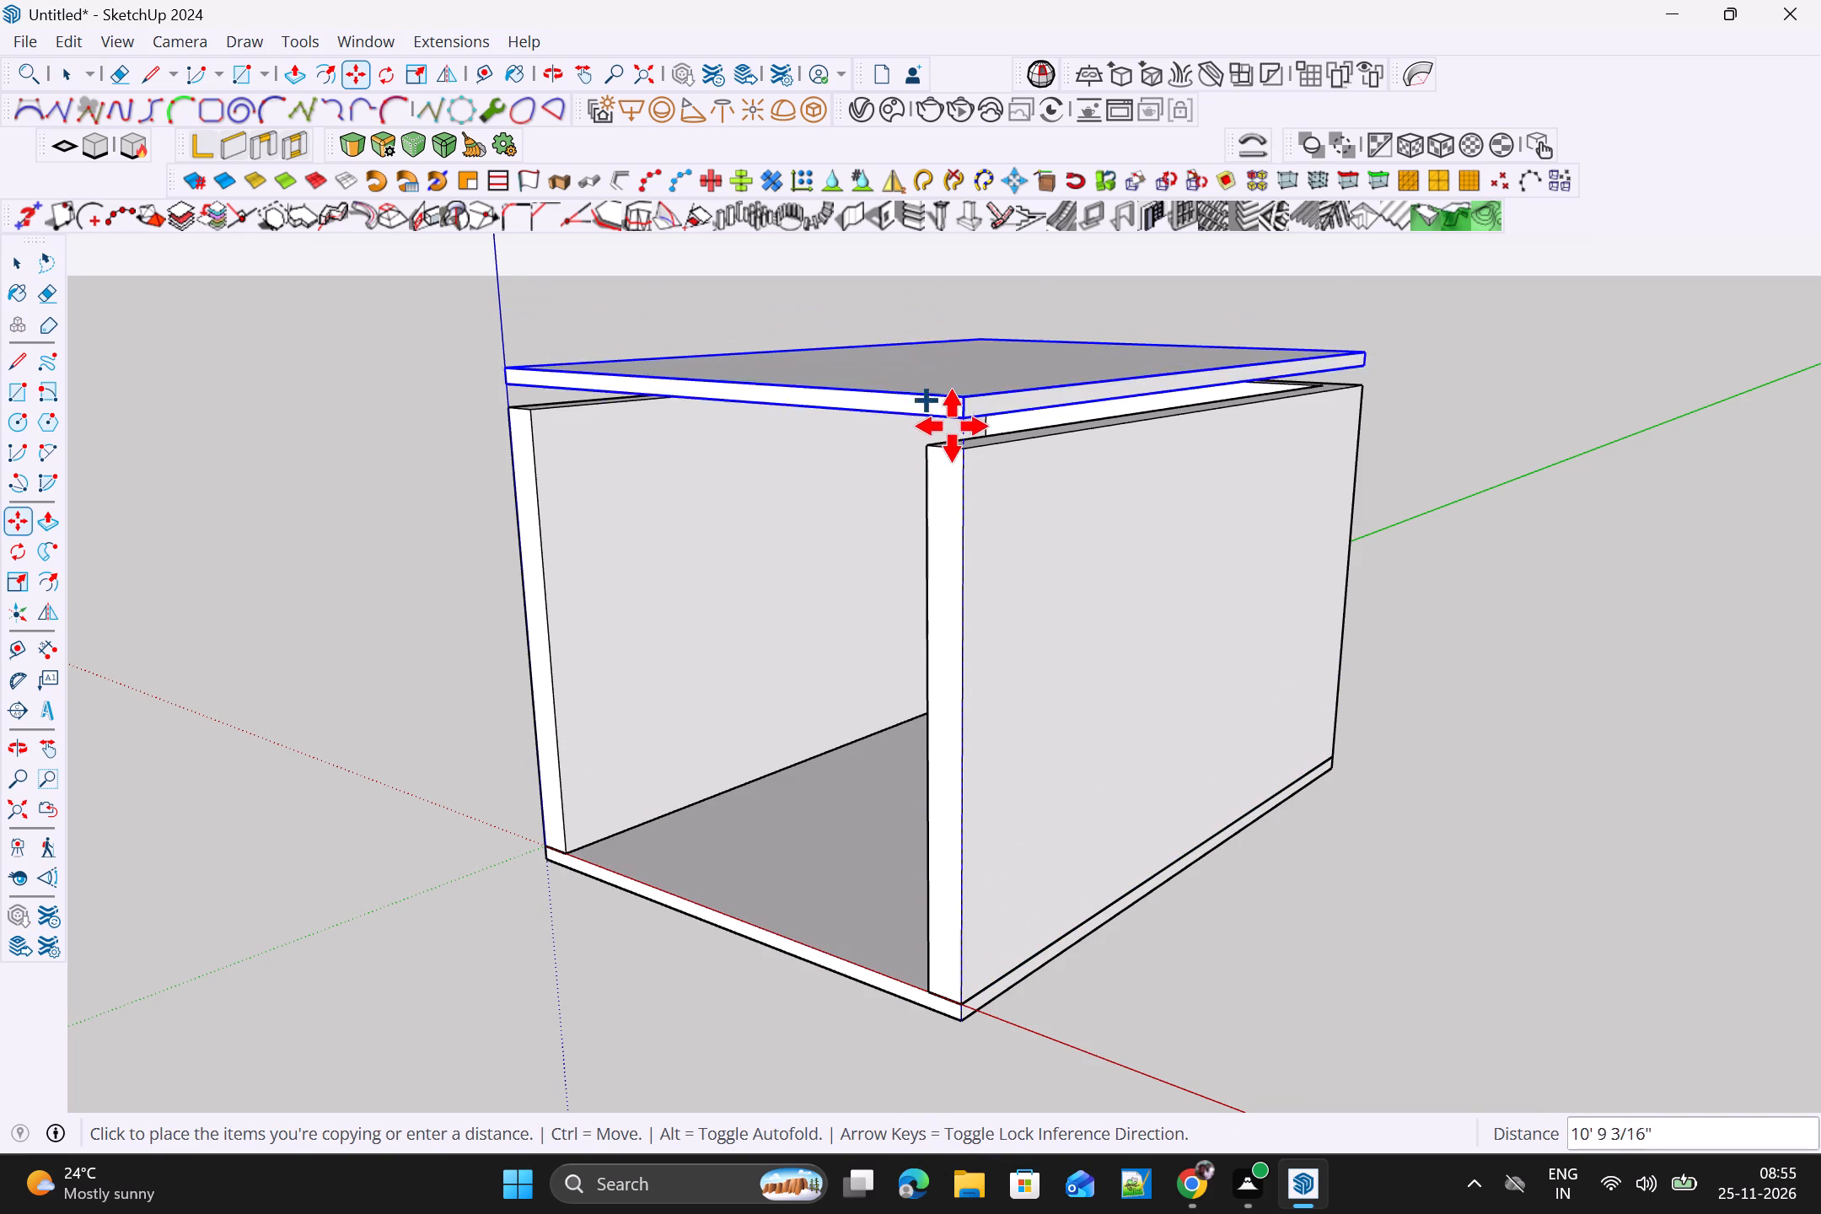
click(953, 443)
key(space)
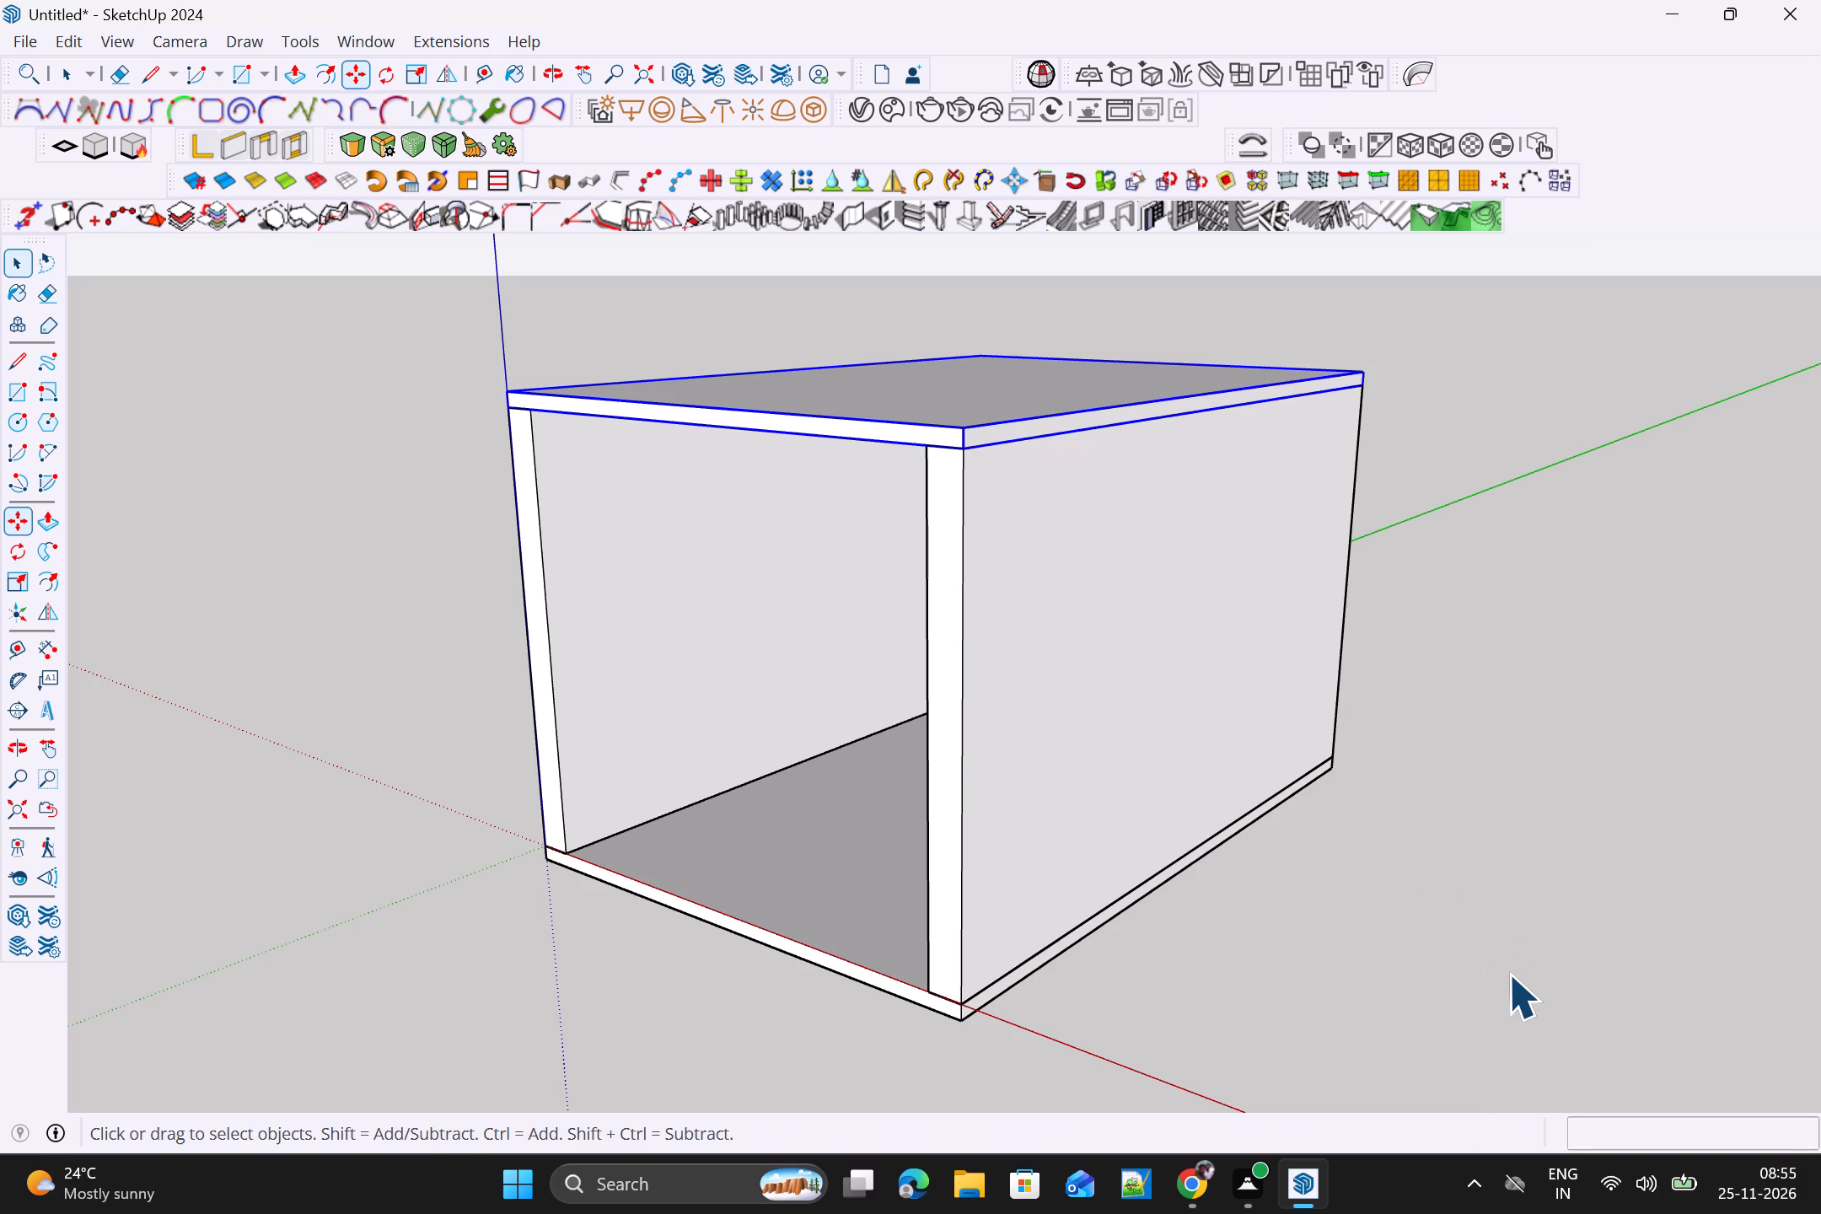
click(1508, 974)
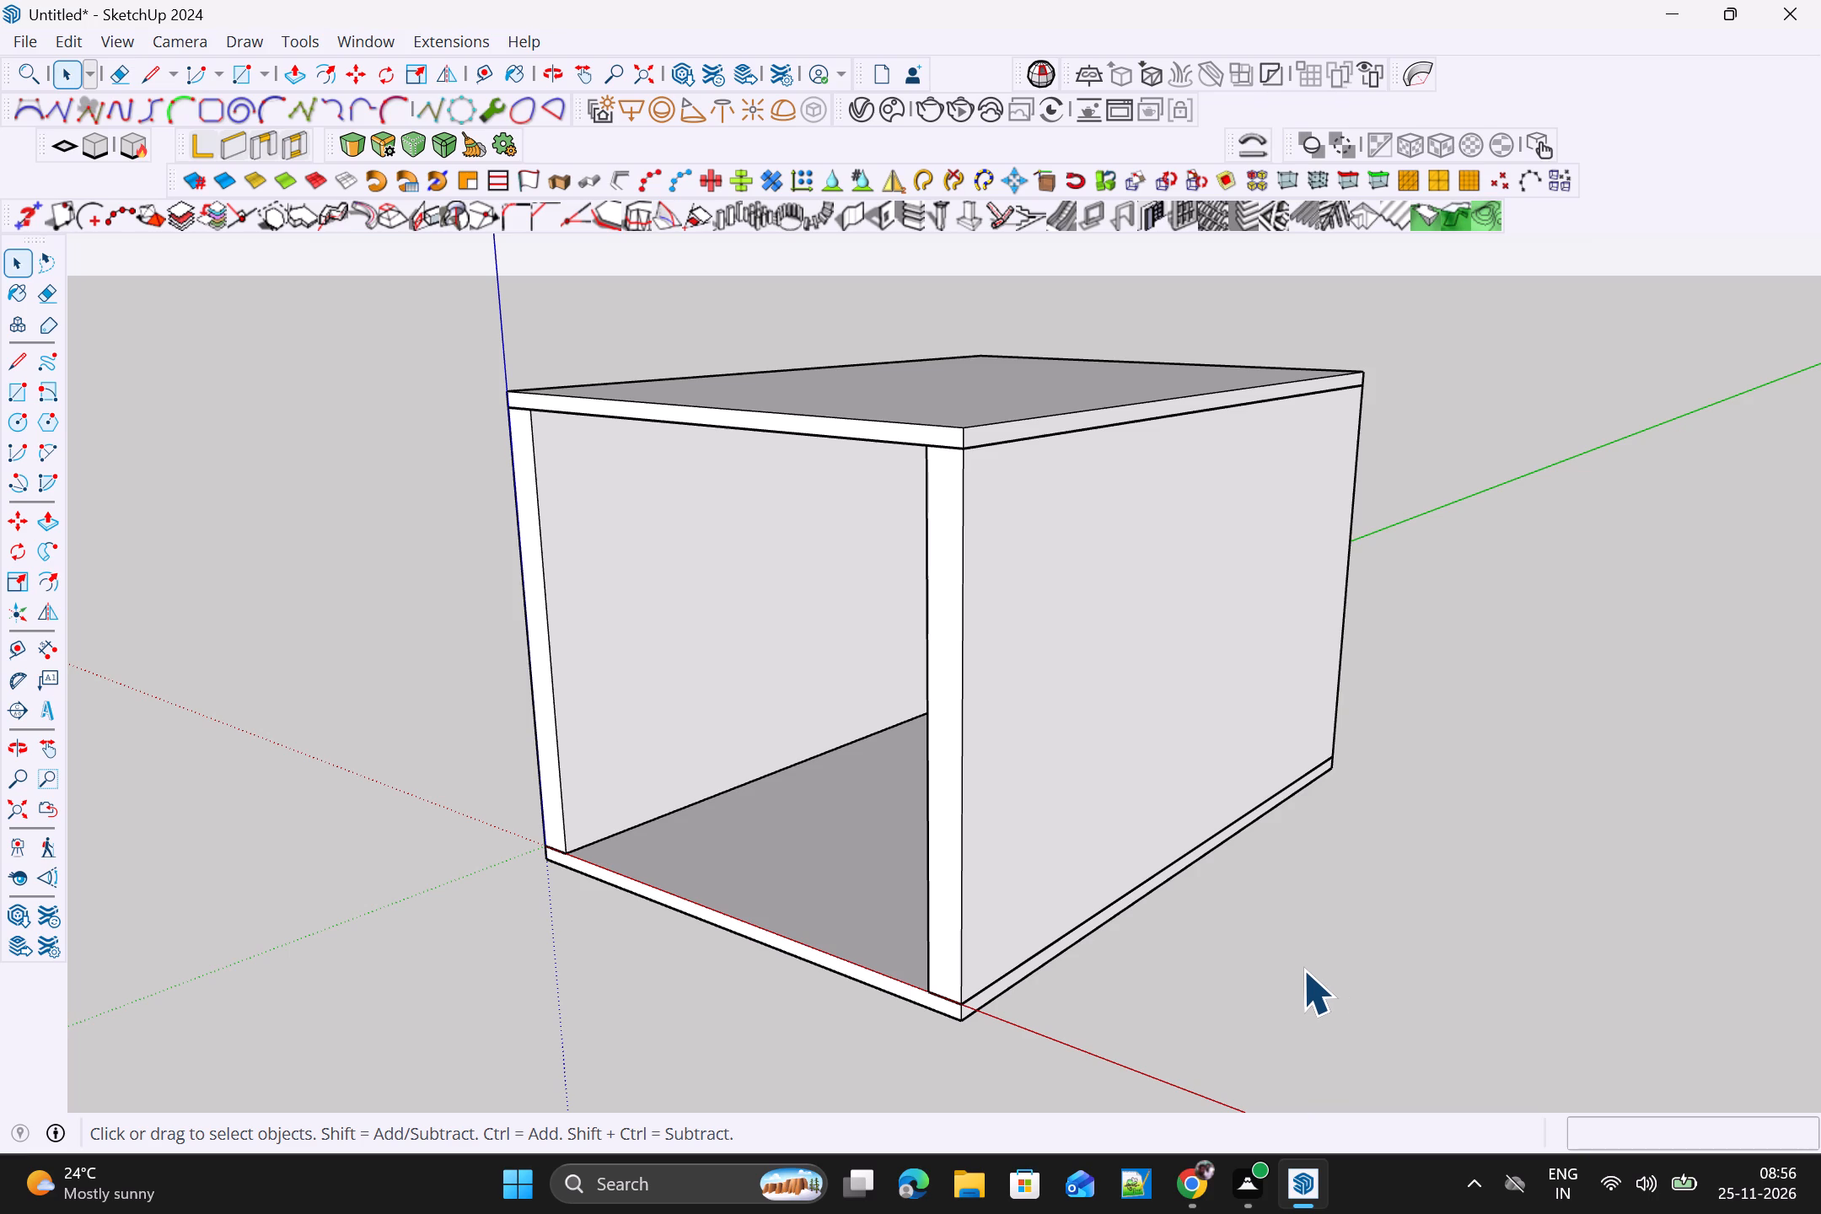
Examine the room's walls, floor slab and ceiling slab from several angles.
scroll(1238, 875, down, 2)
middle_drag(1237, 875, 1399, 700)
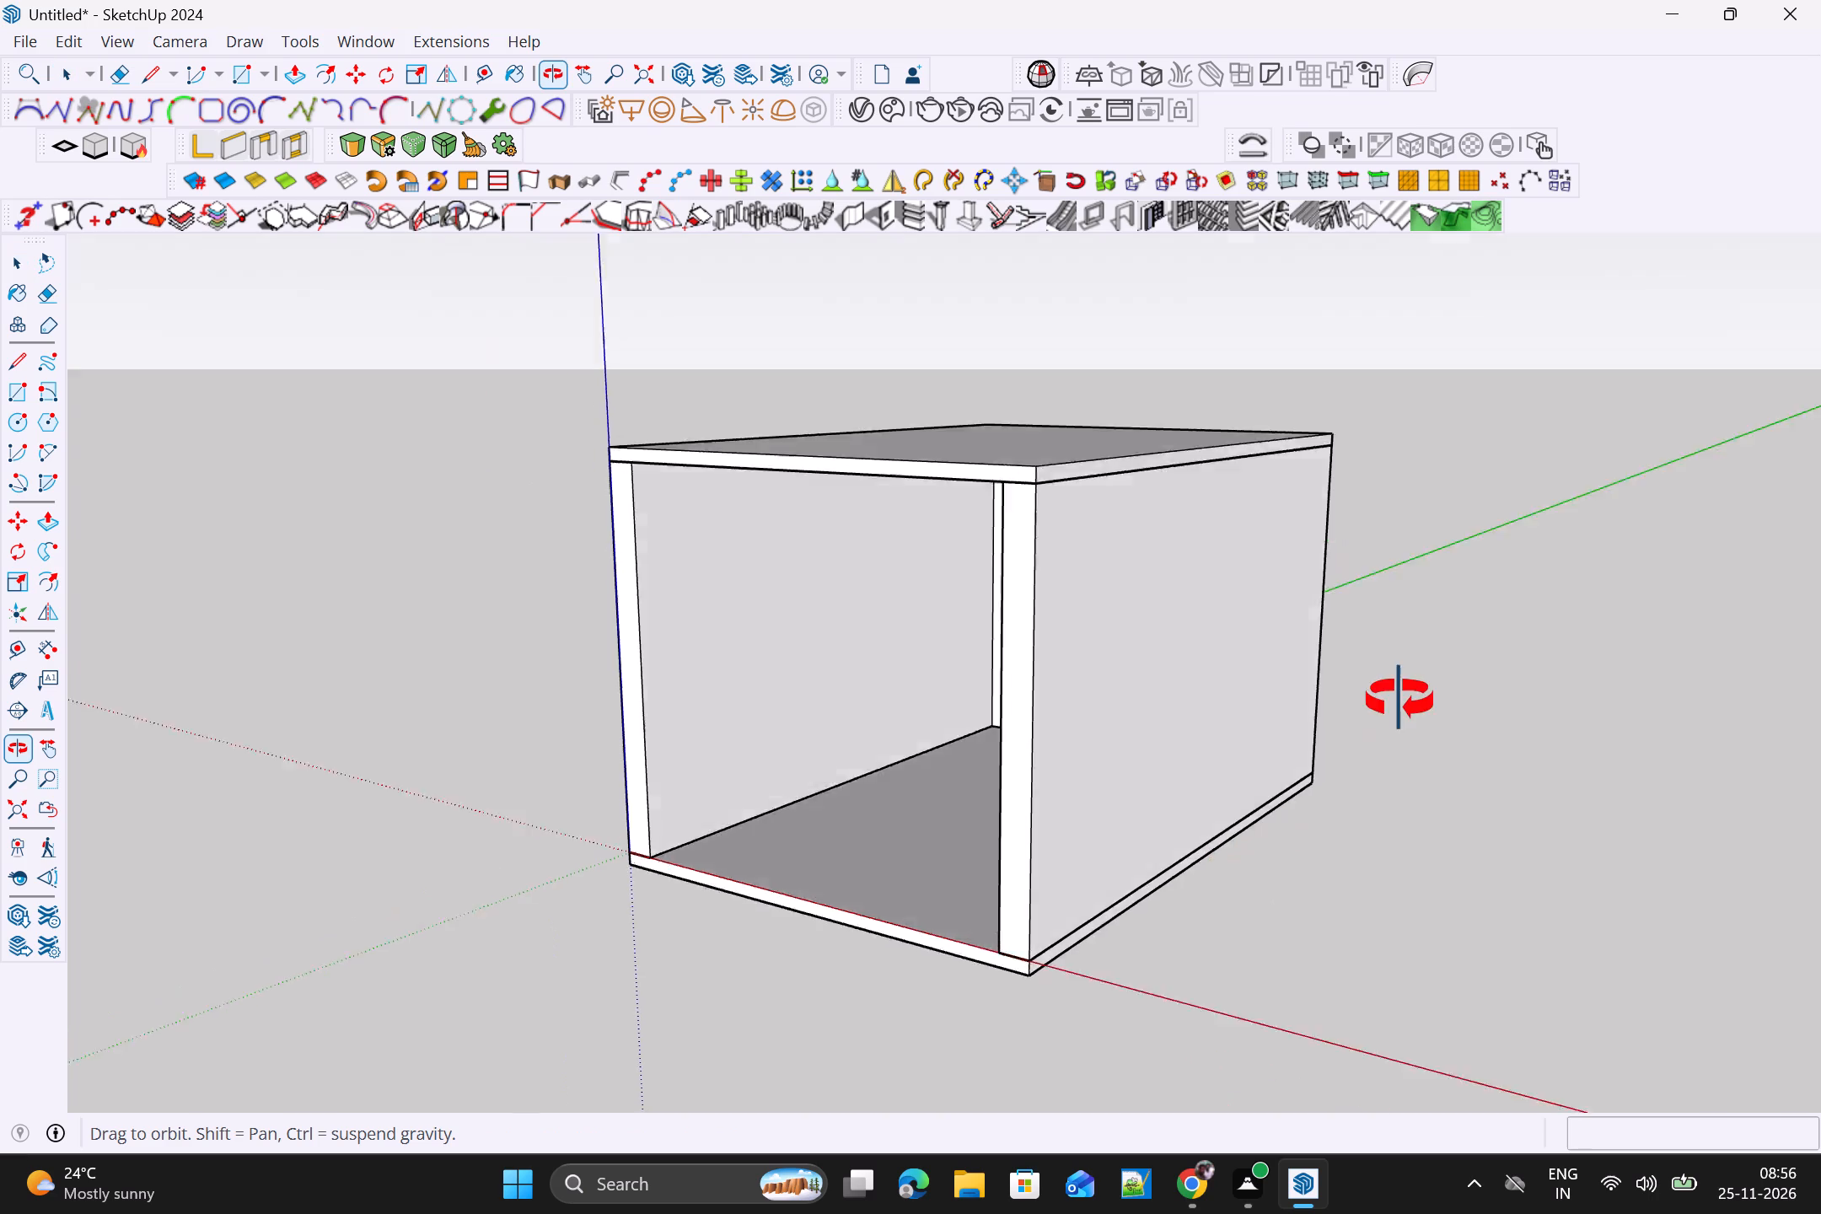
middle_drag(1399, 700, 1458, 764)
scroll(1458, 764, up, 1)
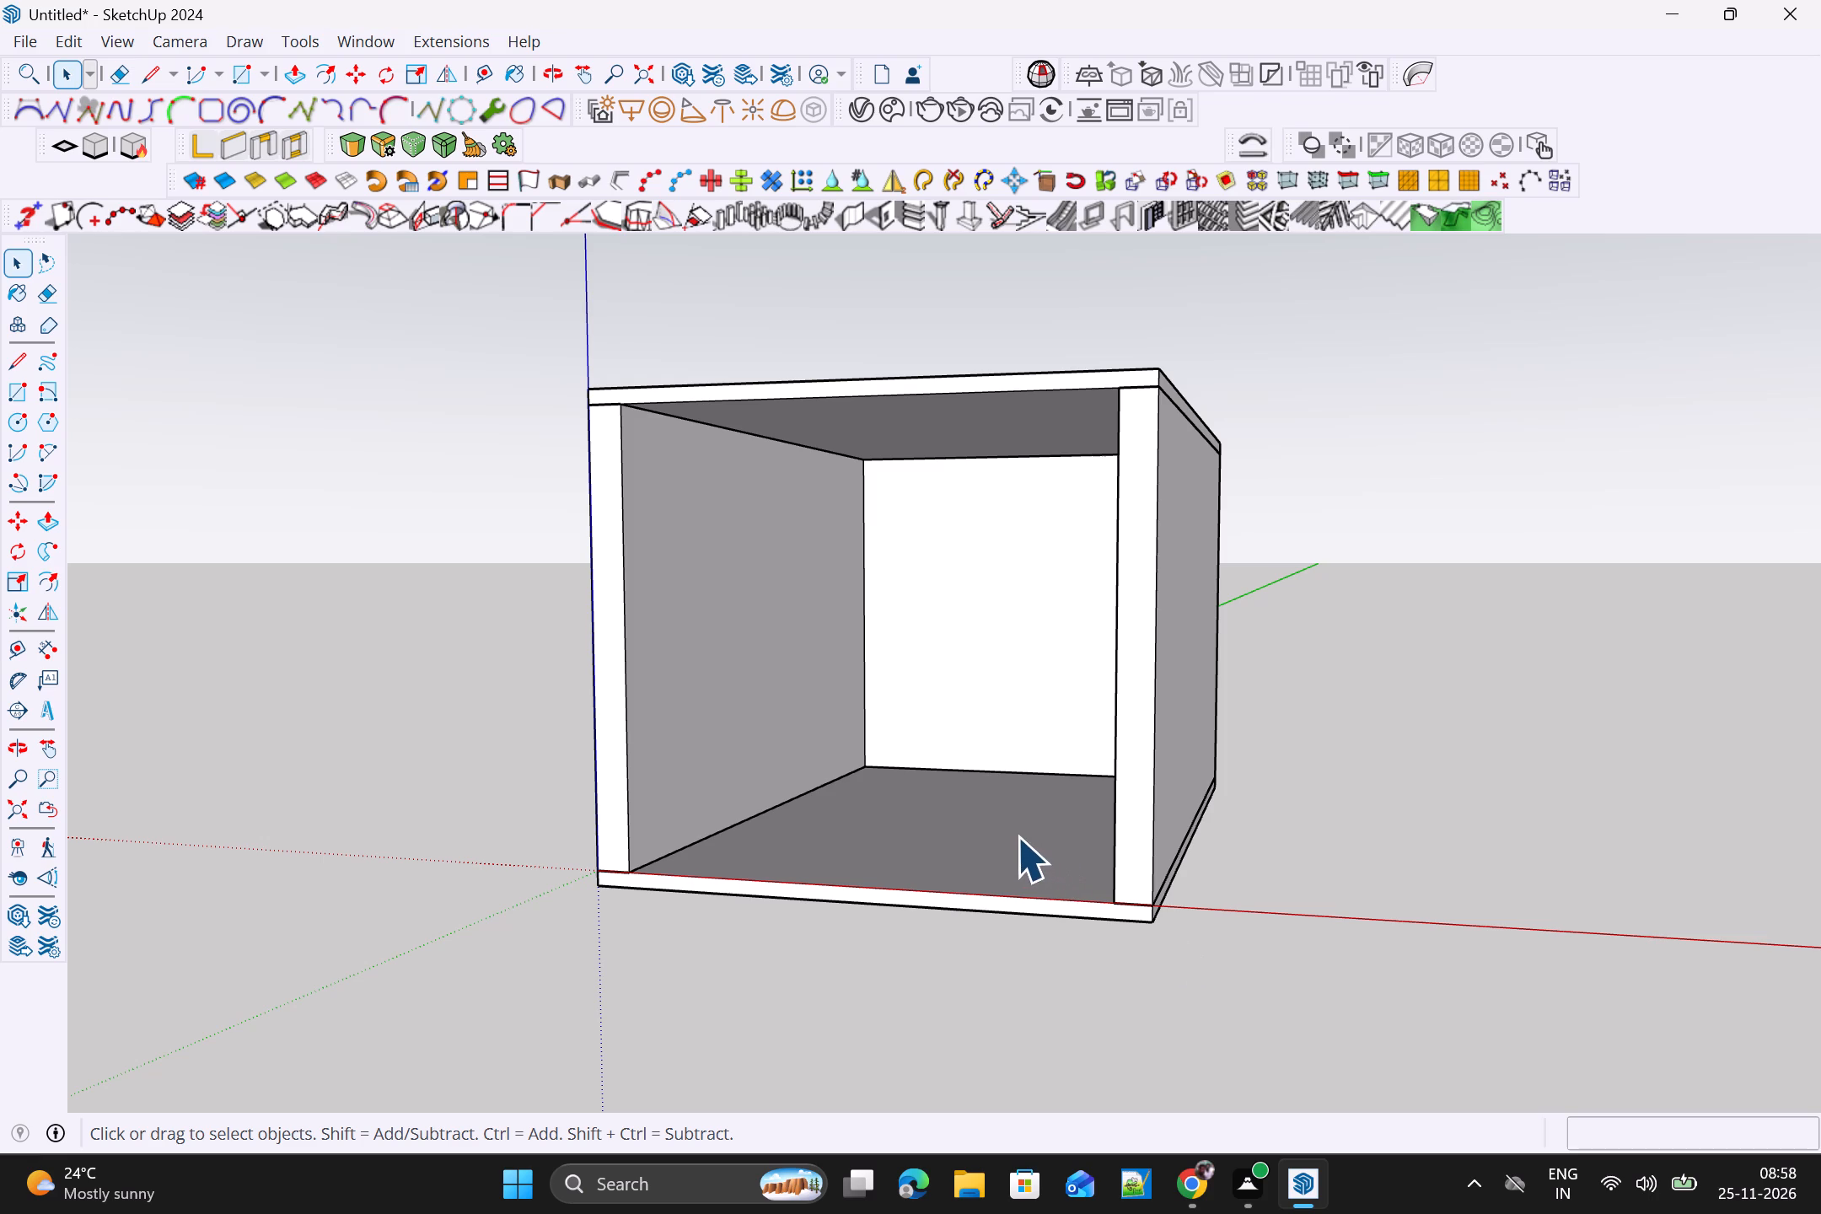
click(1445, 848)
scroll(1448, 850, down, 1)
middle_drag(1390, 871, 1356, 1005)
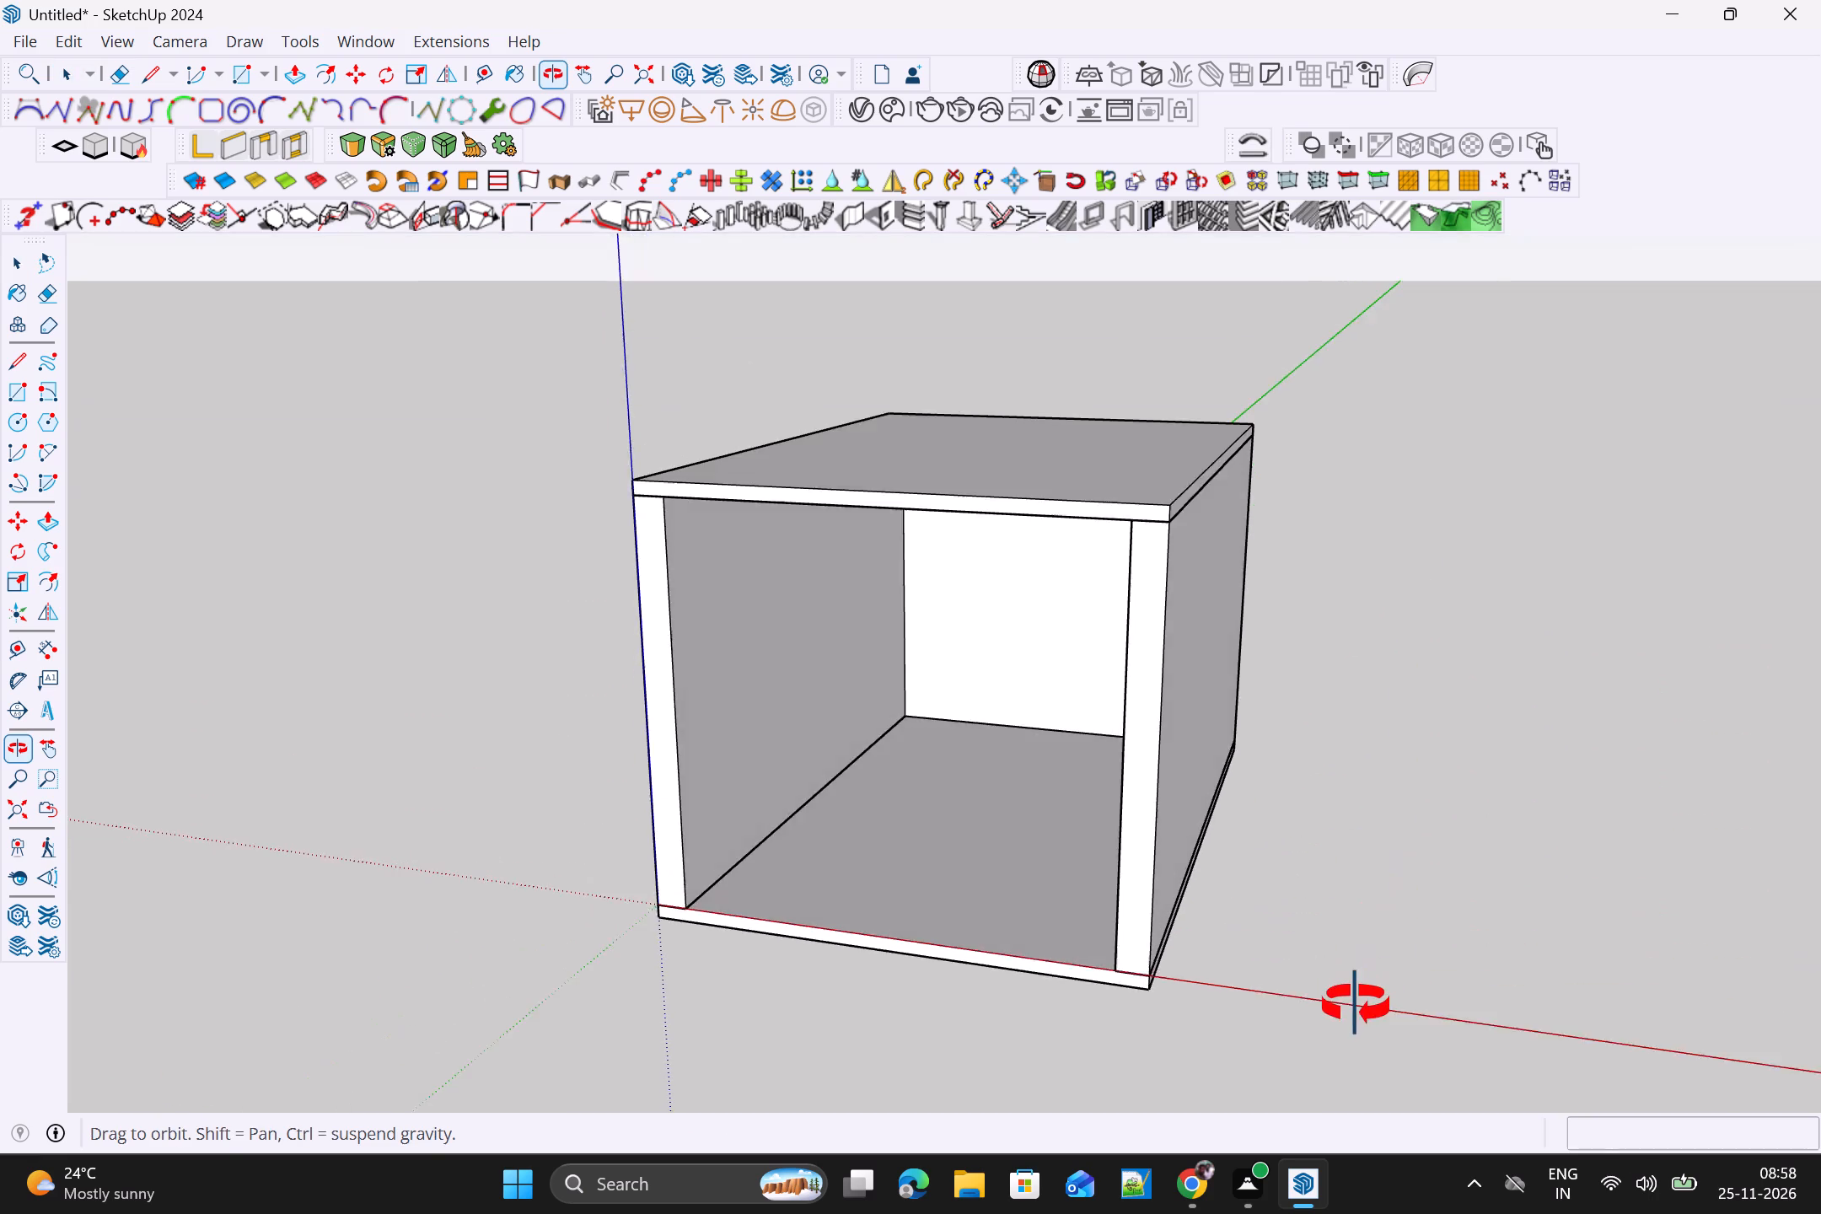
middle_drag(1356, 1005, 1346, 1019)
middle_drag(1346, 1020, 1415, 1008)
scroll(1362, 1021, up, 1)
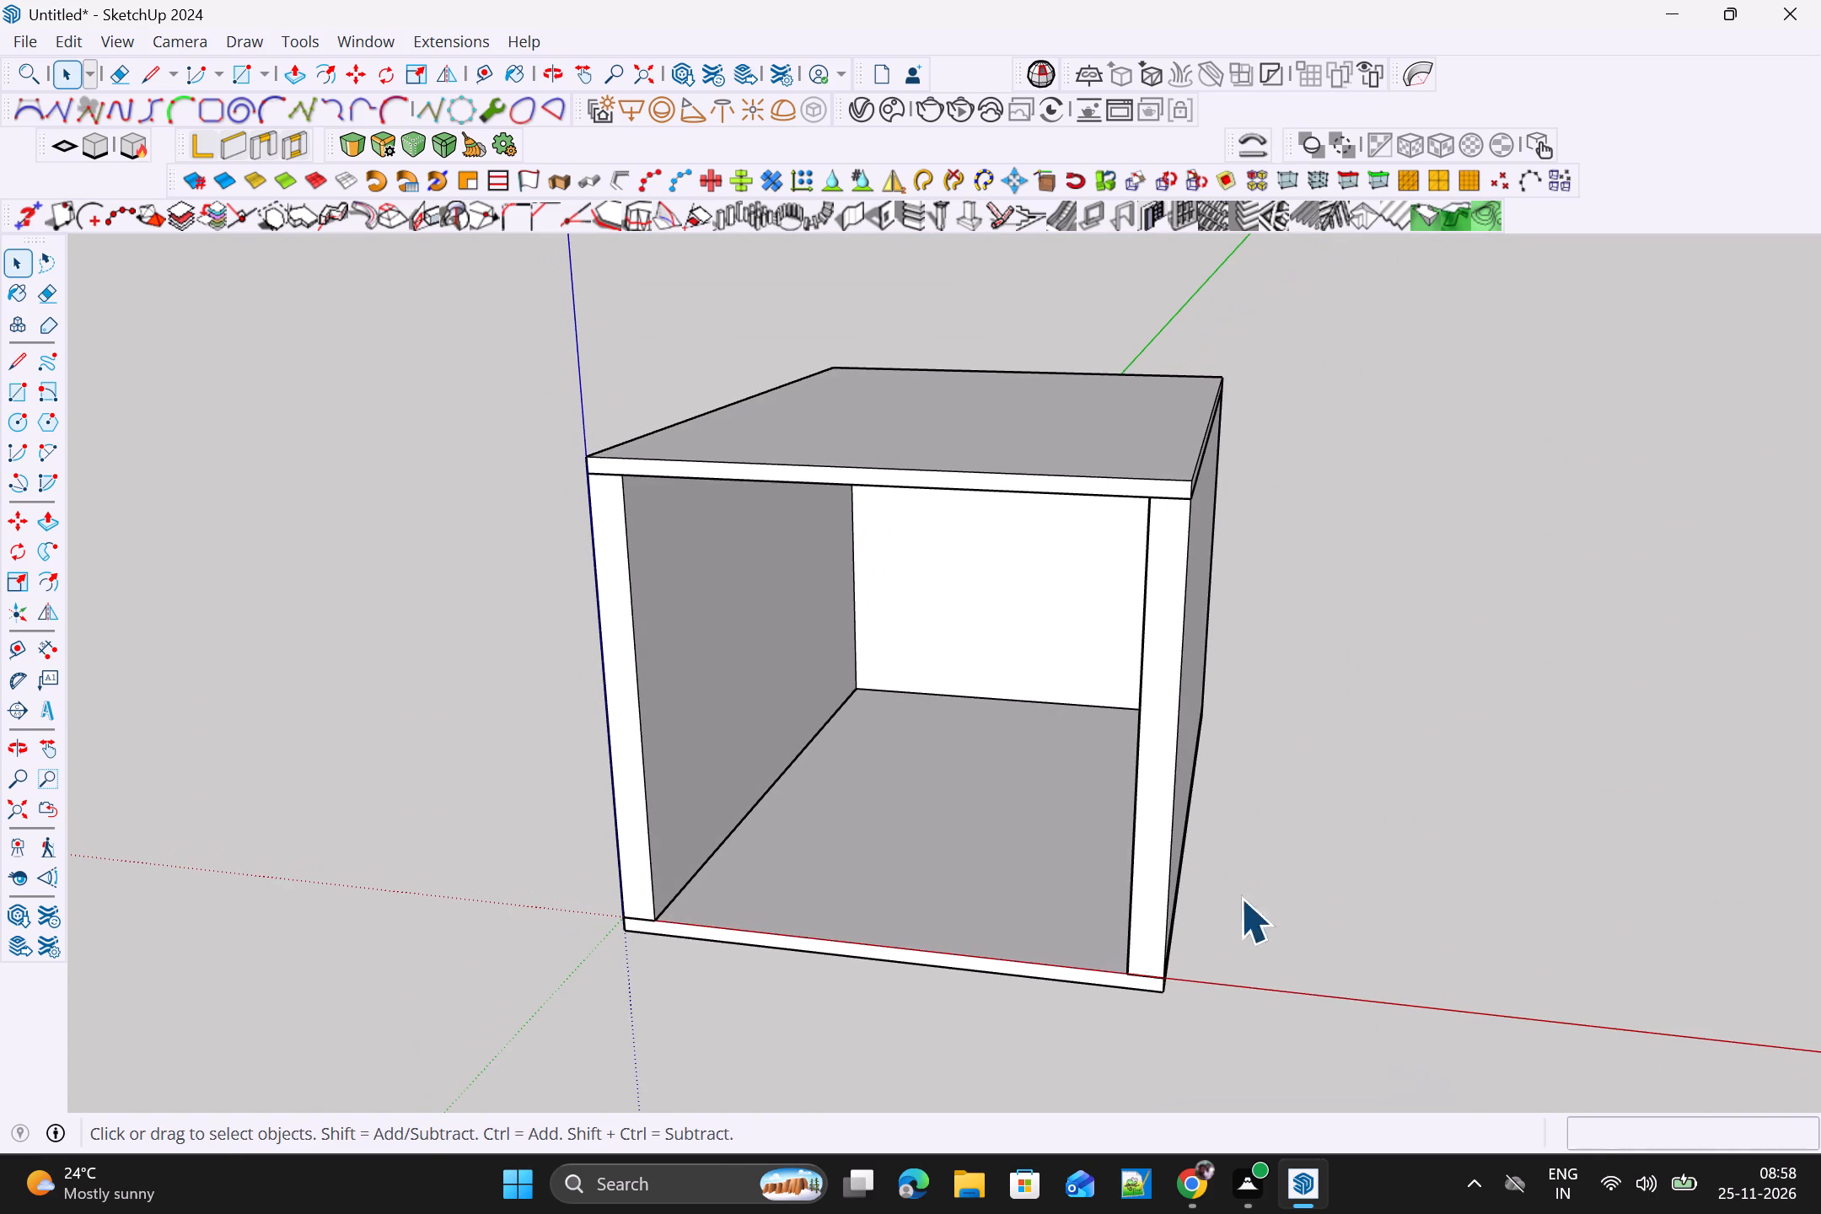
Inside the walls group, draw a rectangle about 12'4" by 8'5" on the long wall farther from the origin, reaching its bottom edge.
middle_drag(1309, 915, 1571, 854)
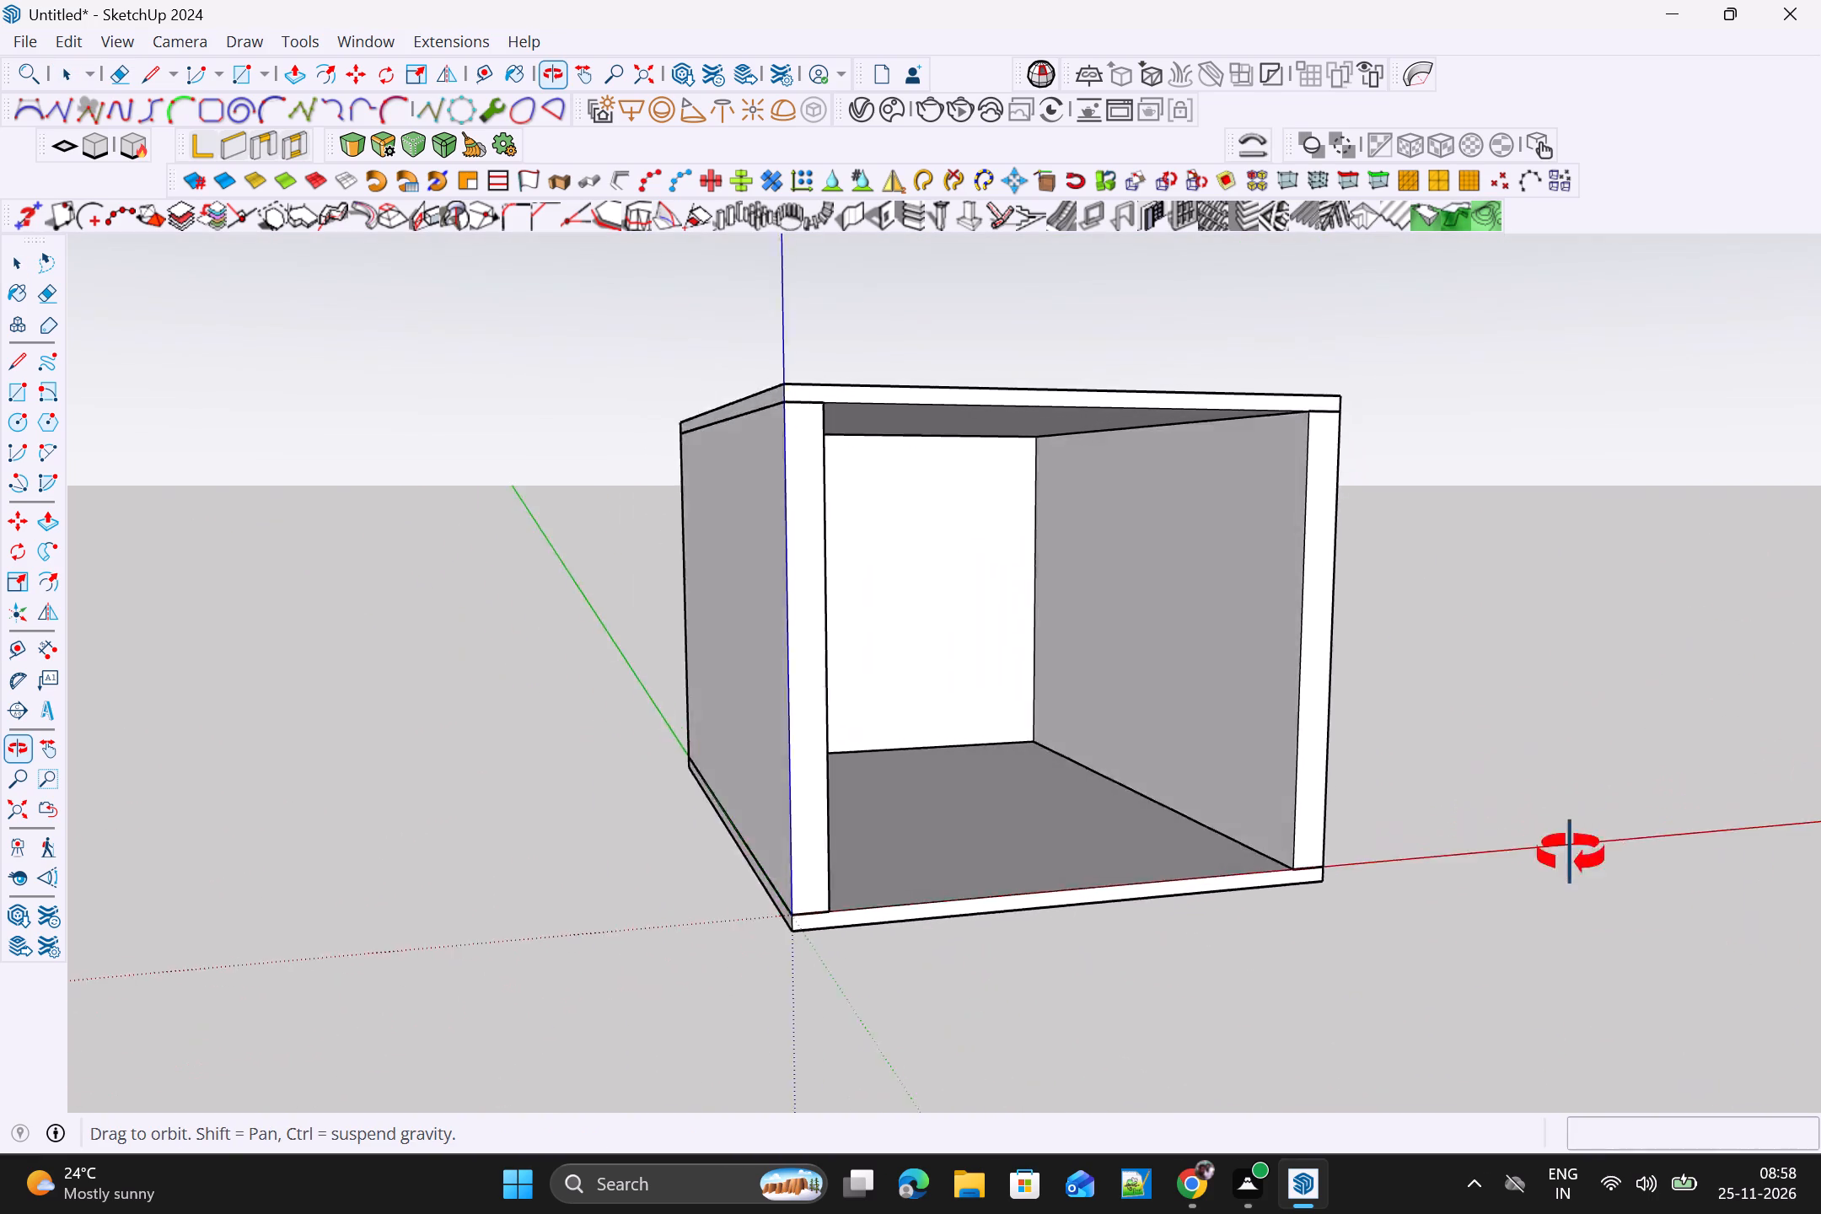
middle_drag(1571, 854, 704, 881)
triple_click(947, 581)
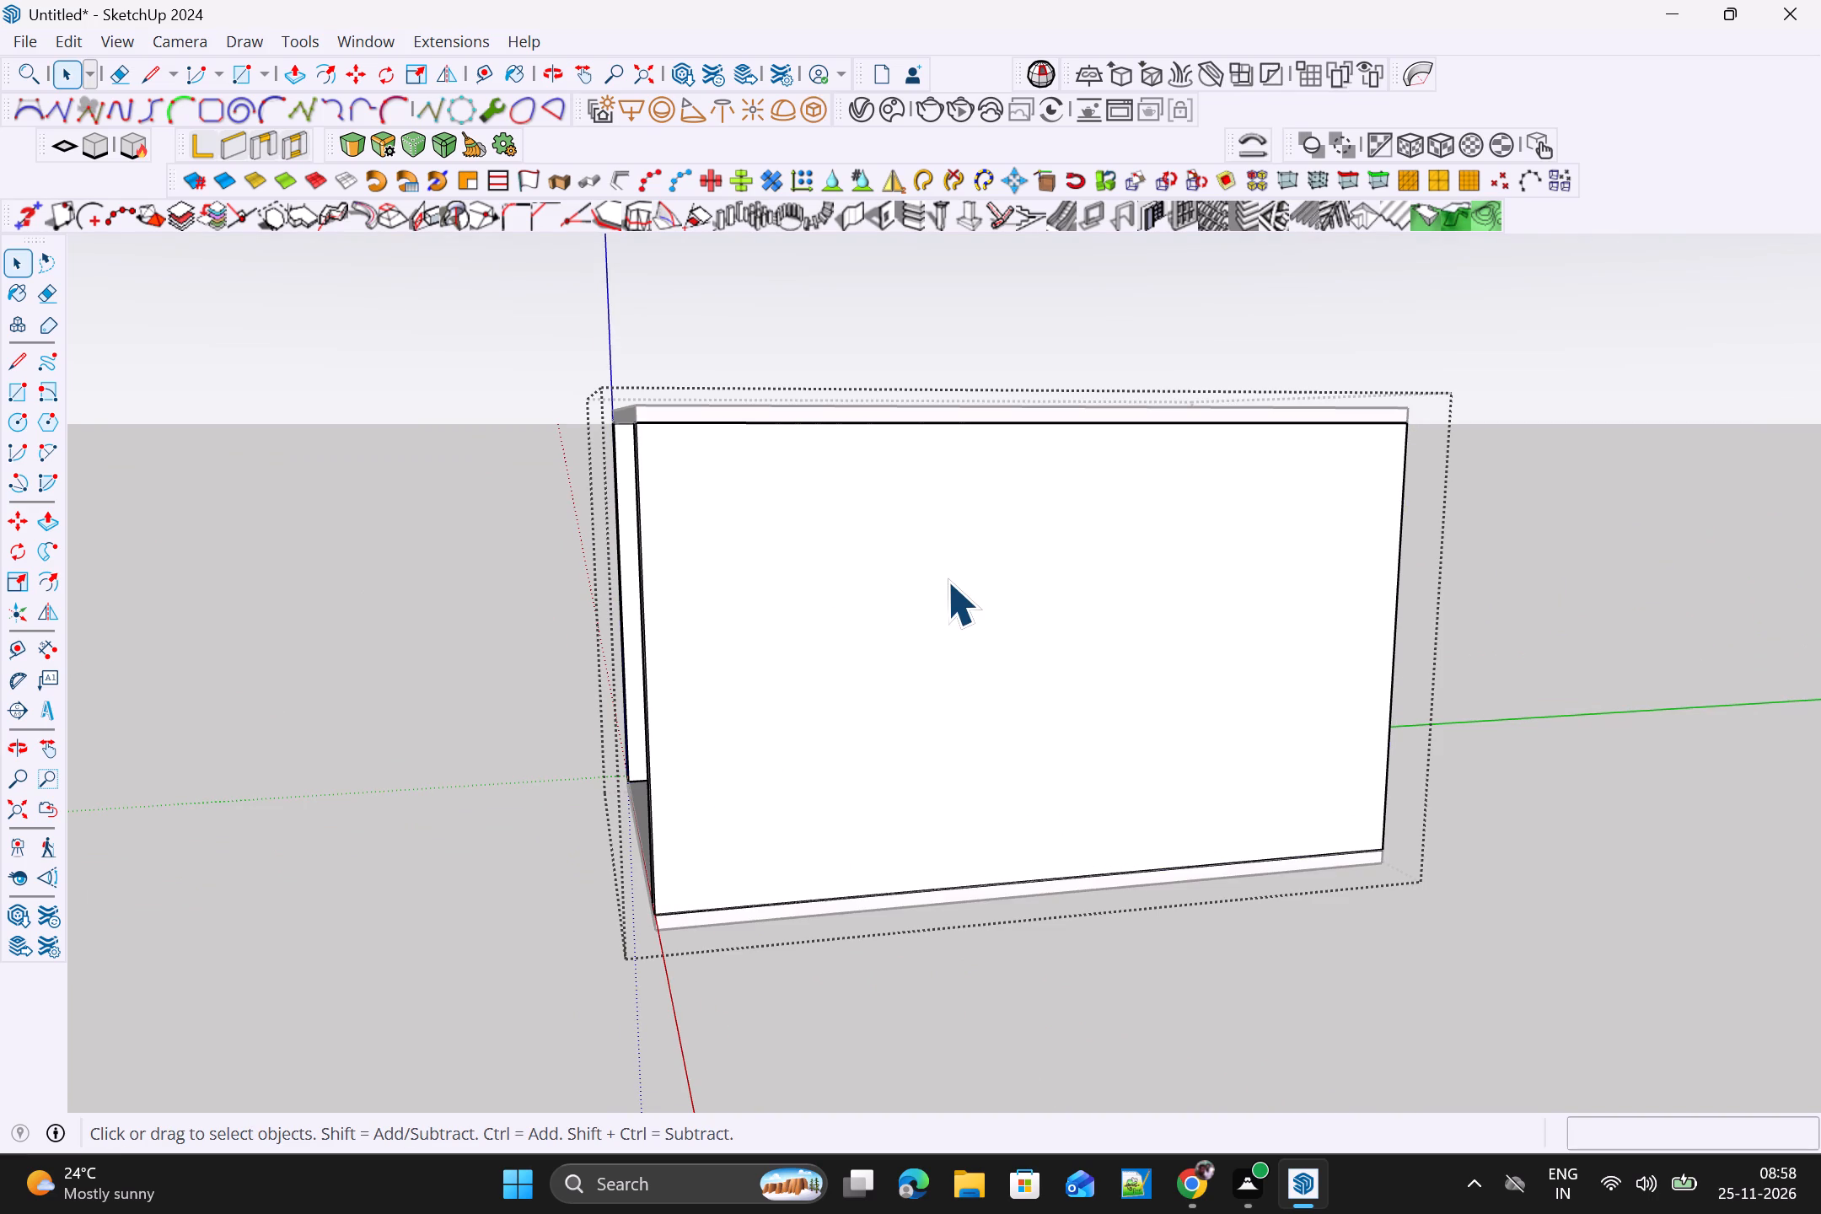
triple_click(947, 581)
triple_click(946, 581)
triple_click(946, 581)
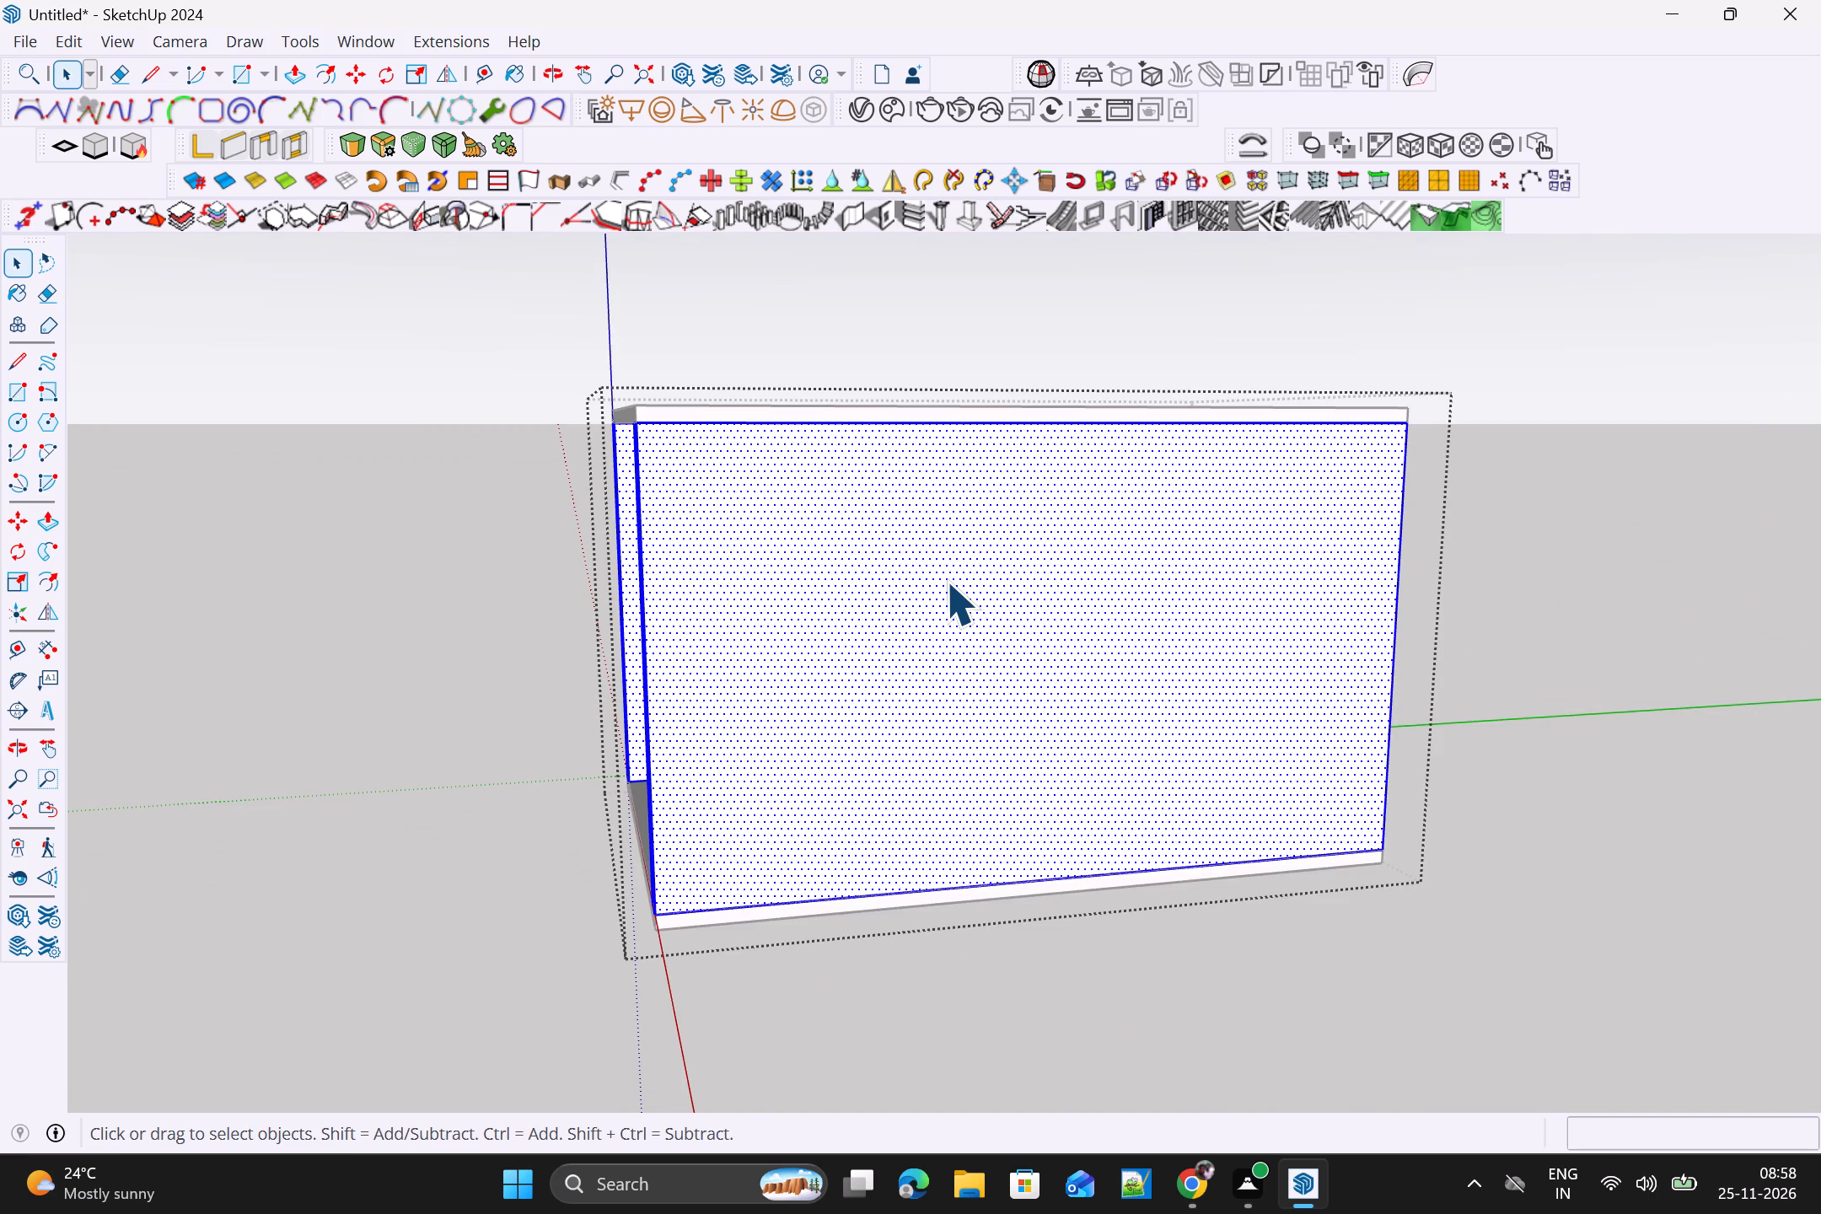
click(946, 581)
click(946, 587)
click(1042, 602)
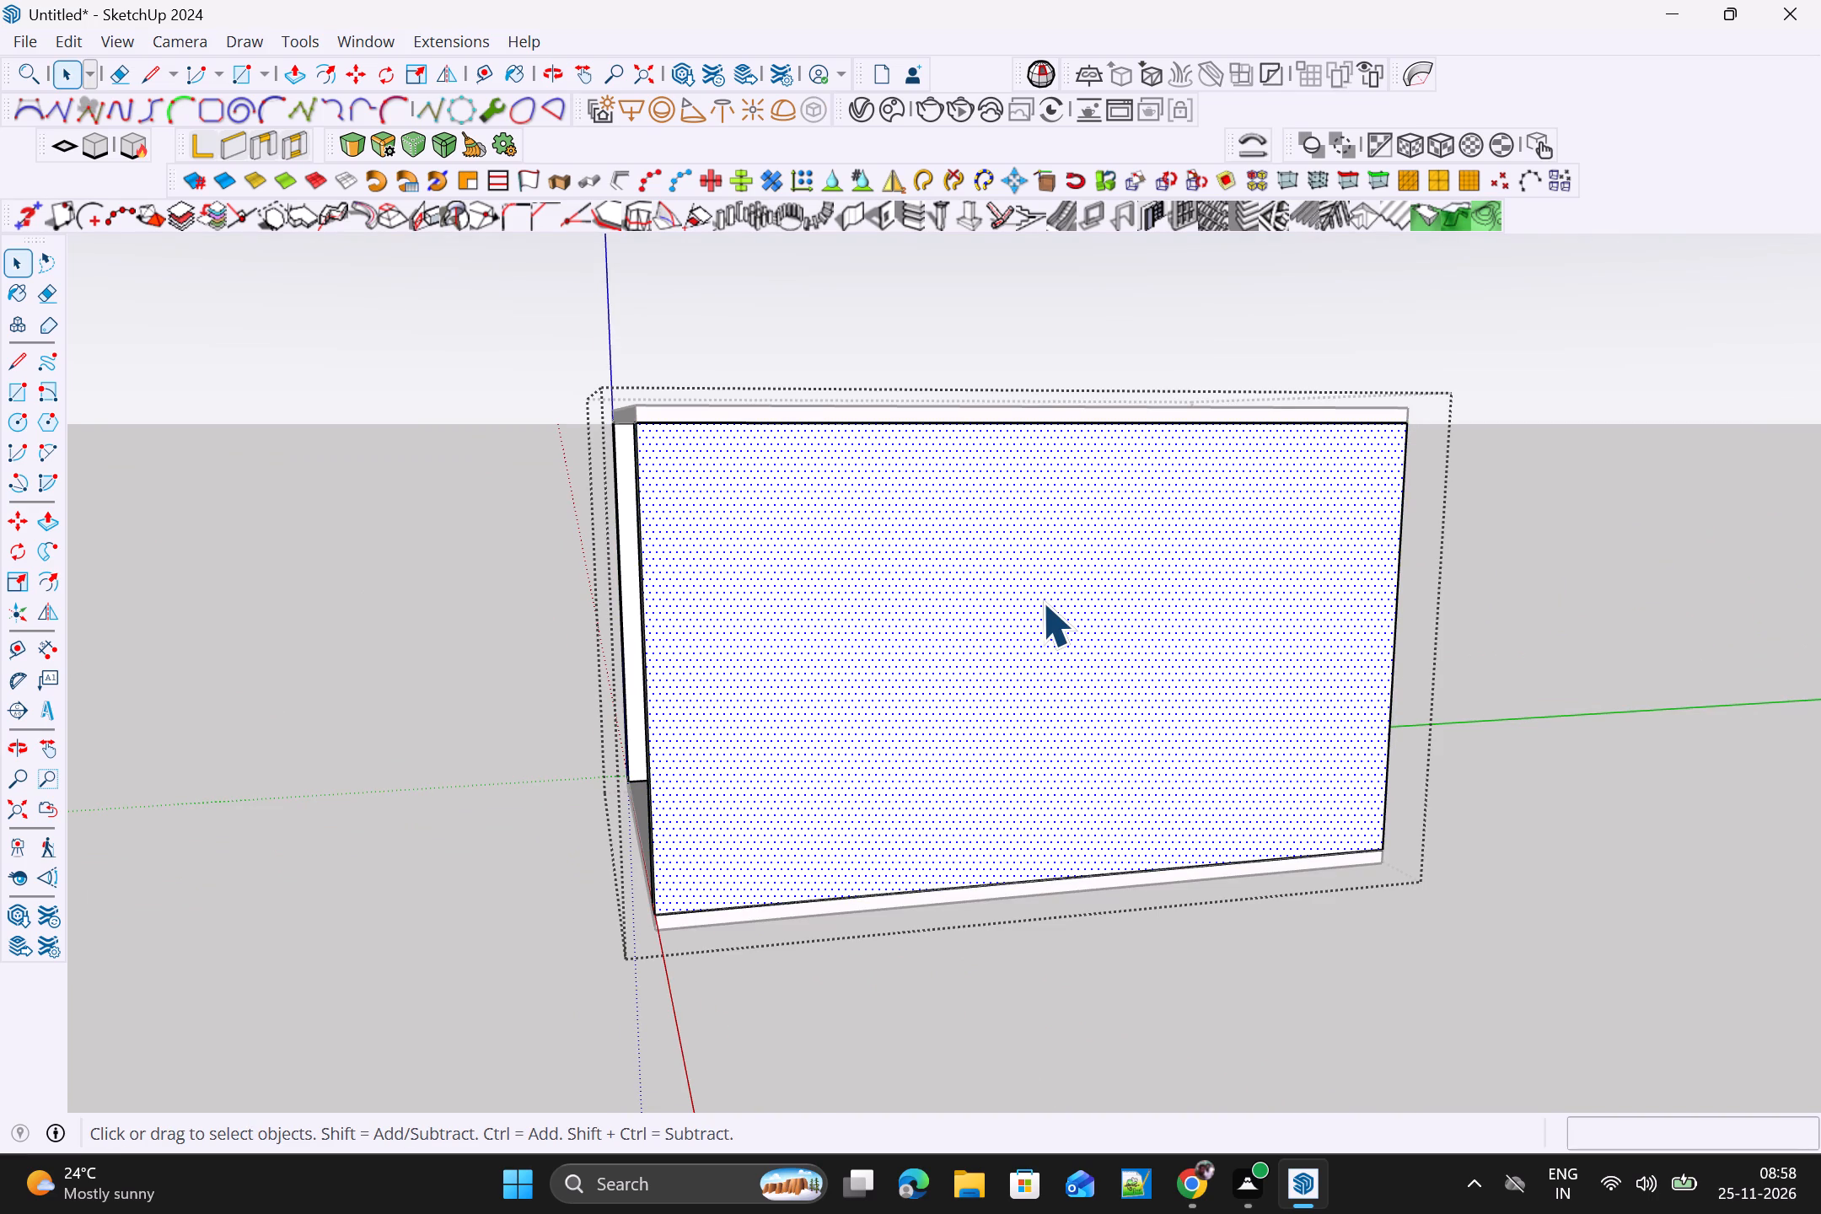
scroll(1042, 602, down, 2)
middle_drag(1043, 599, 1410, 733)
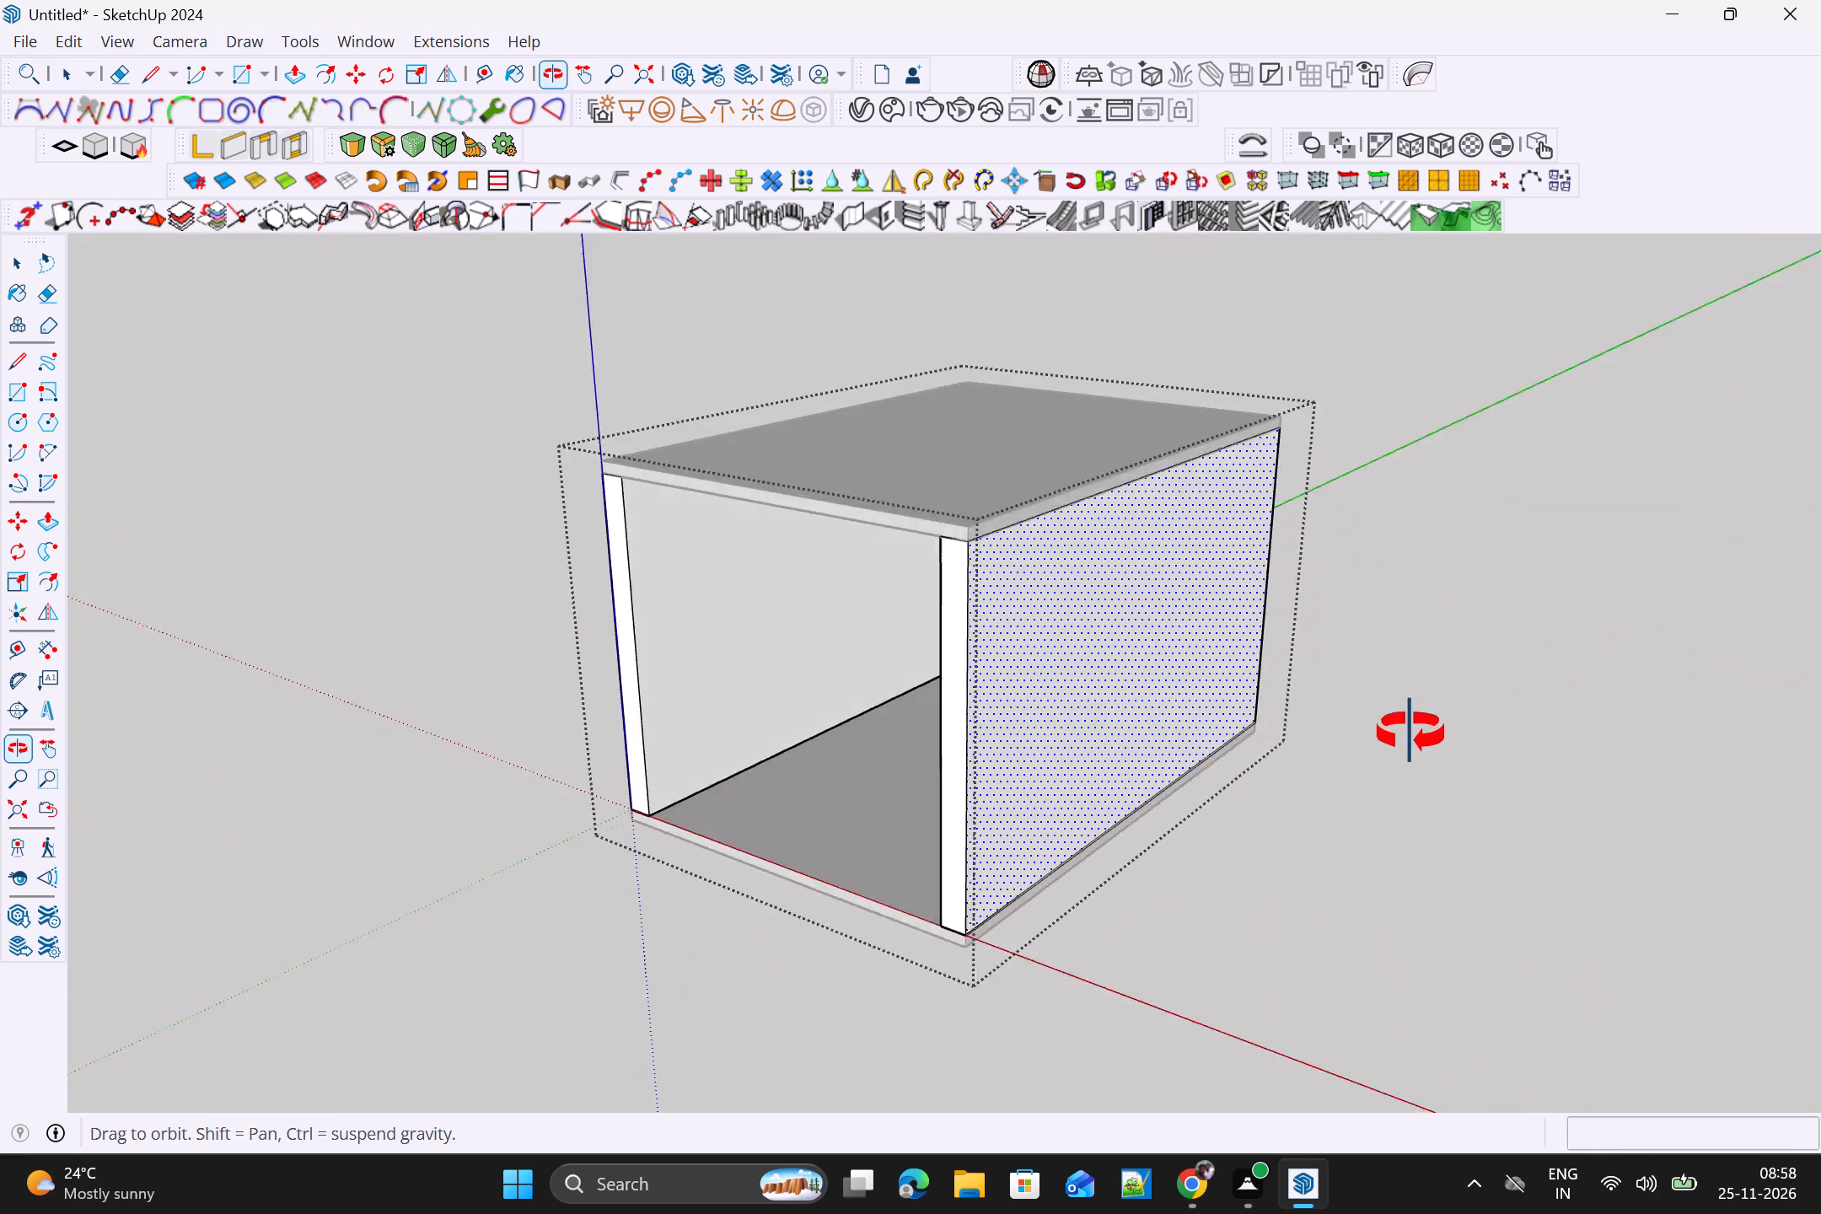
middle_drag(1410, 733, 996, 714)
key(r)
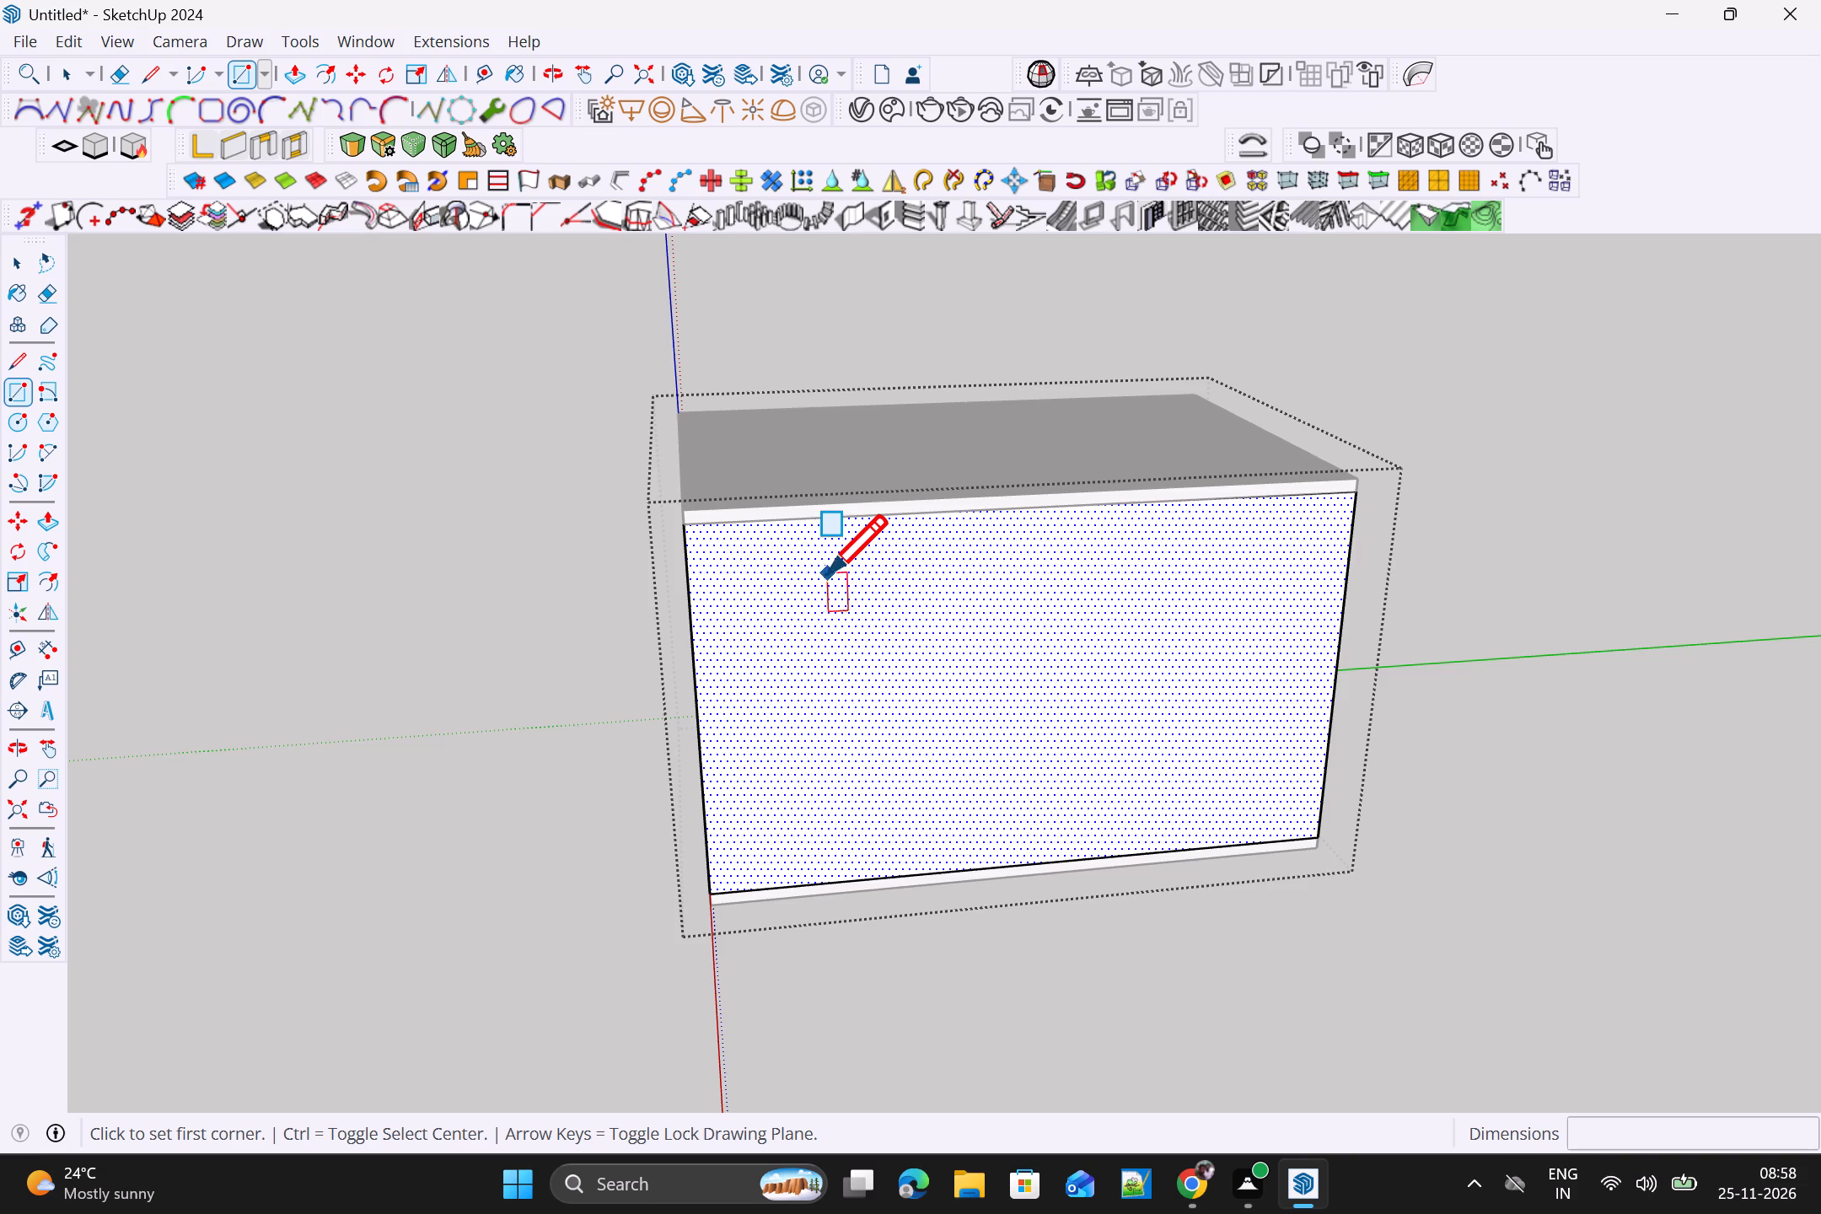
click(819, 582)
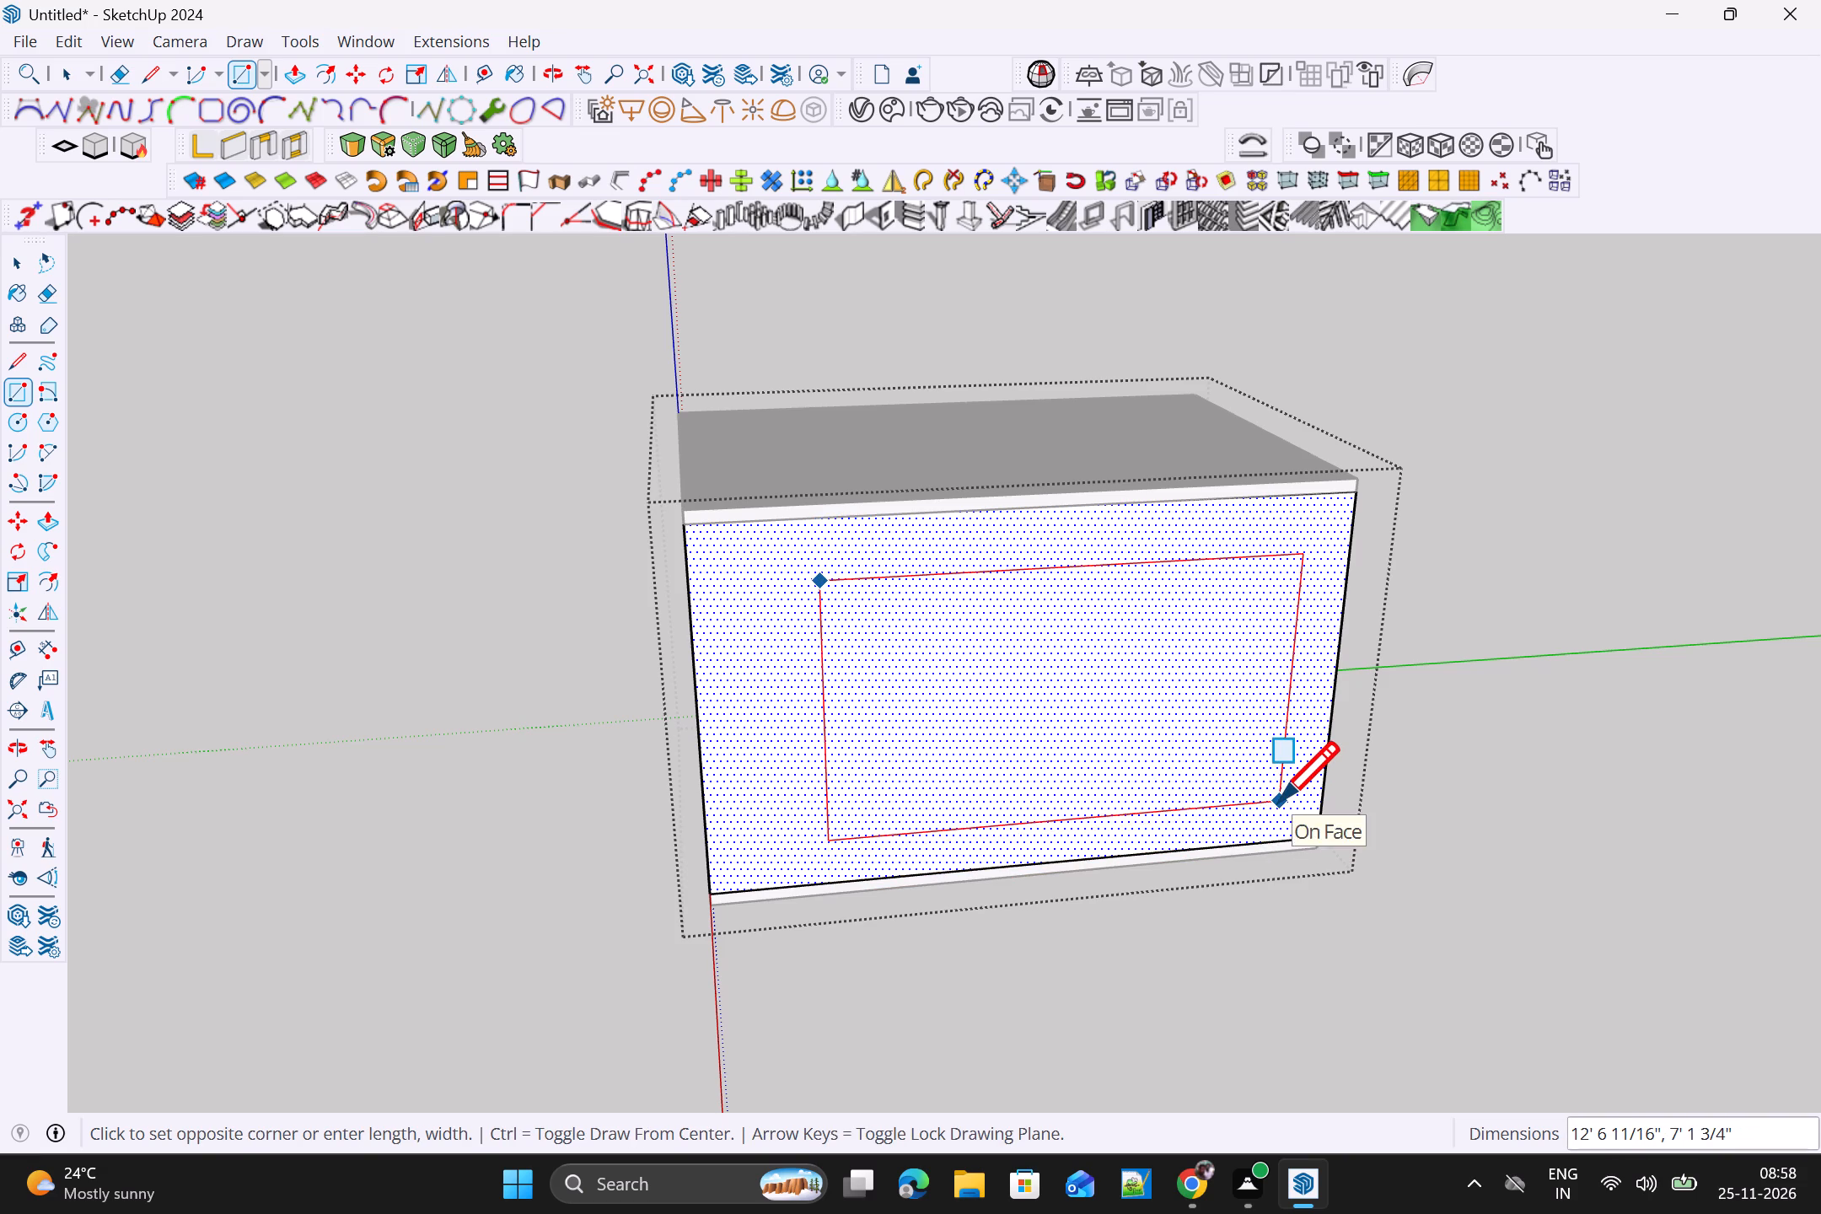
click(1268, 843)
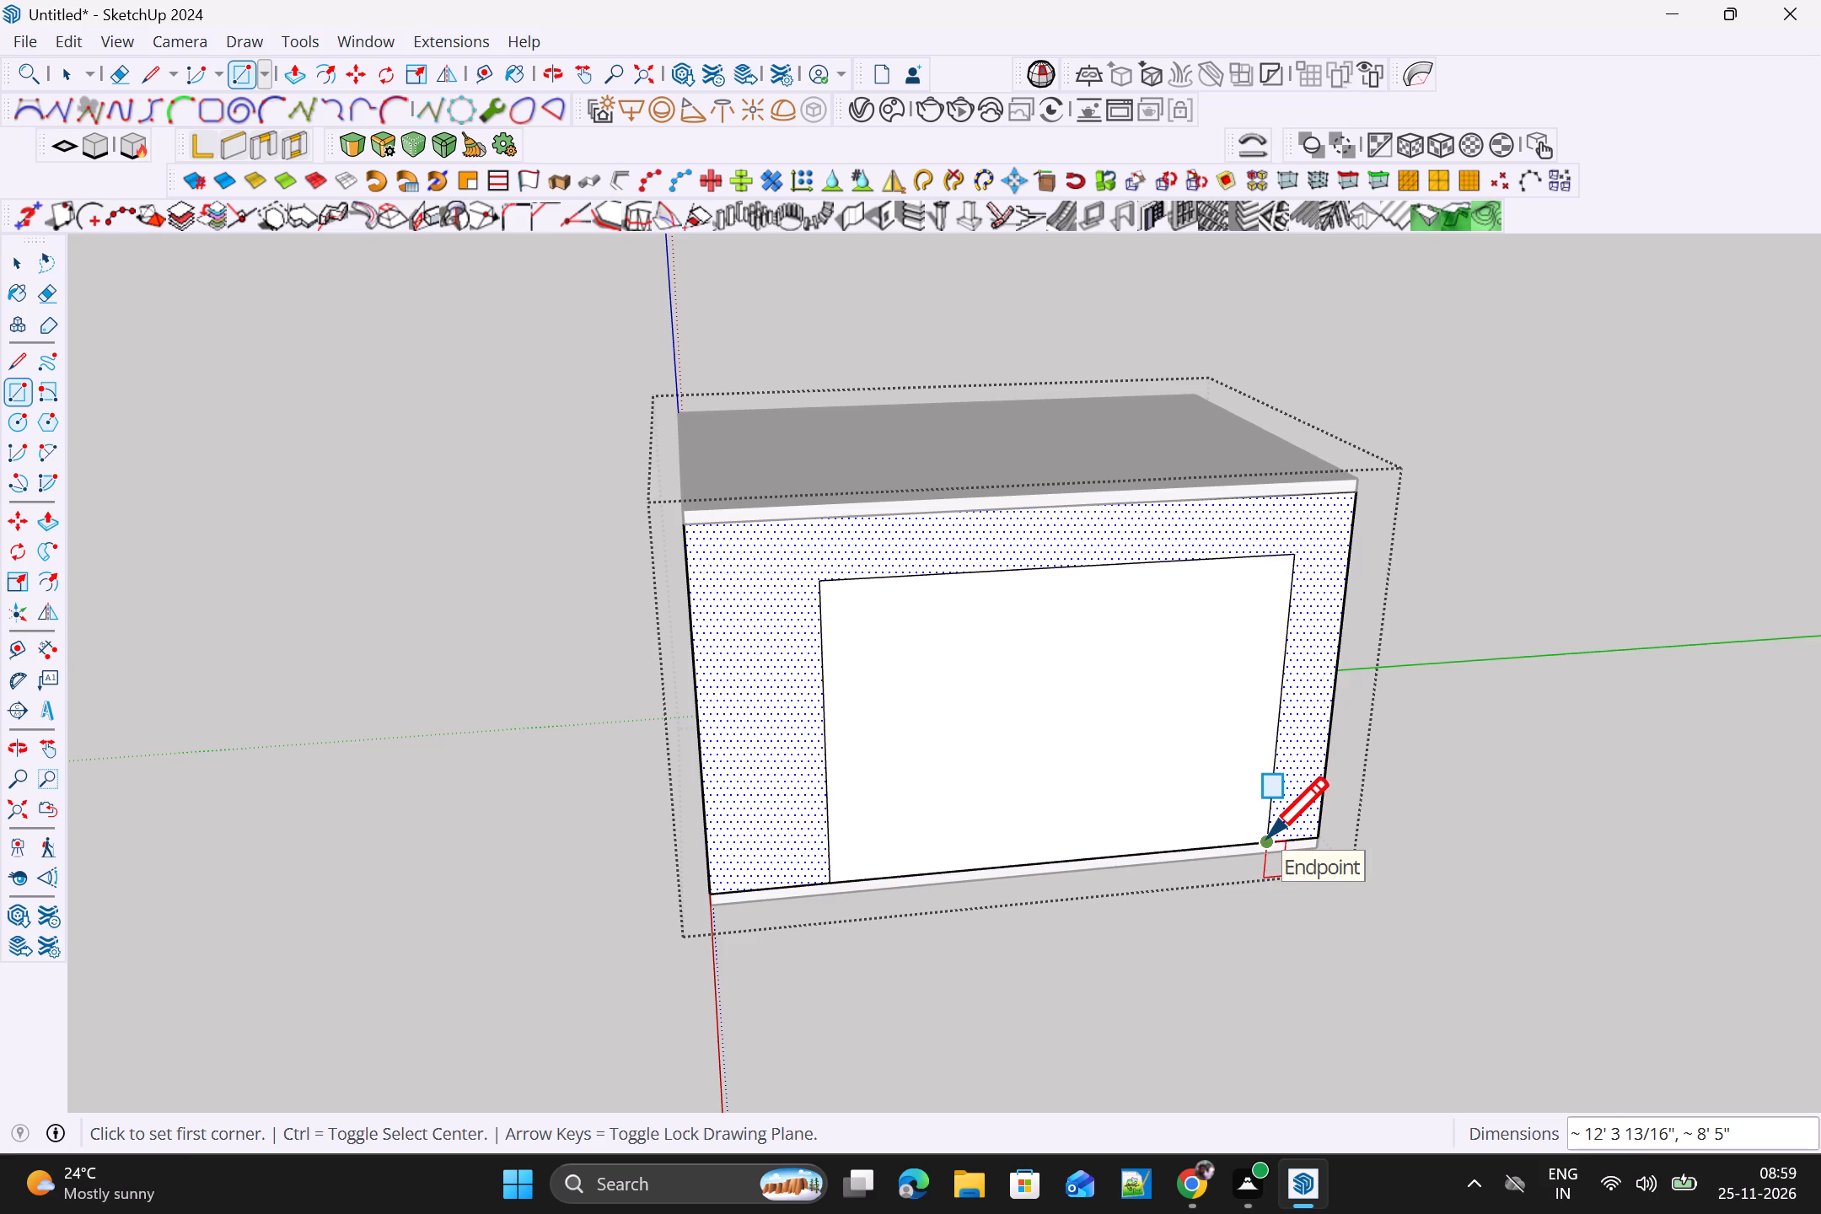
Push the rectangle 9" through the long wall to cut a full opening, and leave the walls group.
key(space)
click(1084, 642)
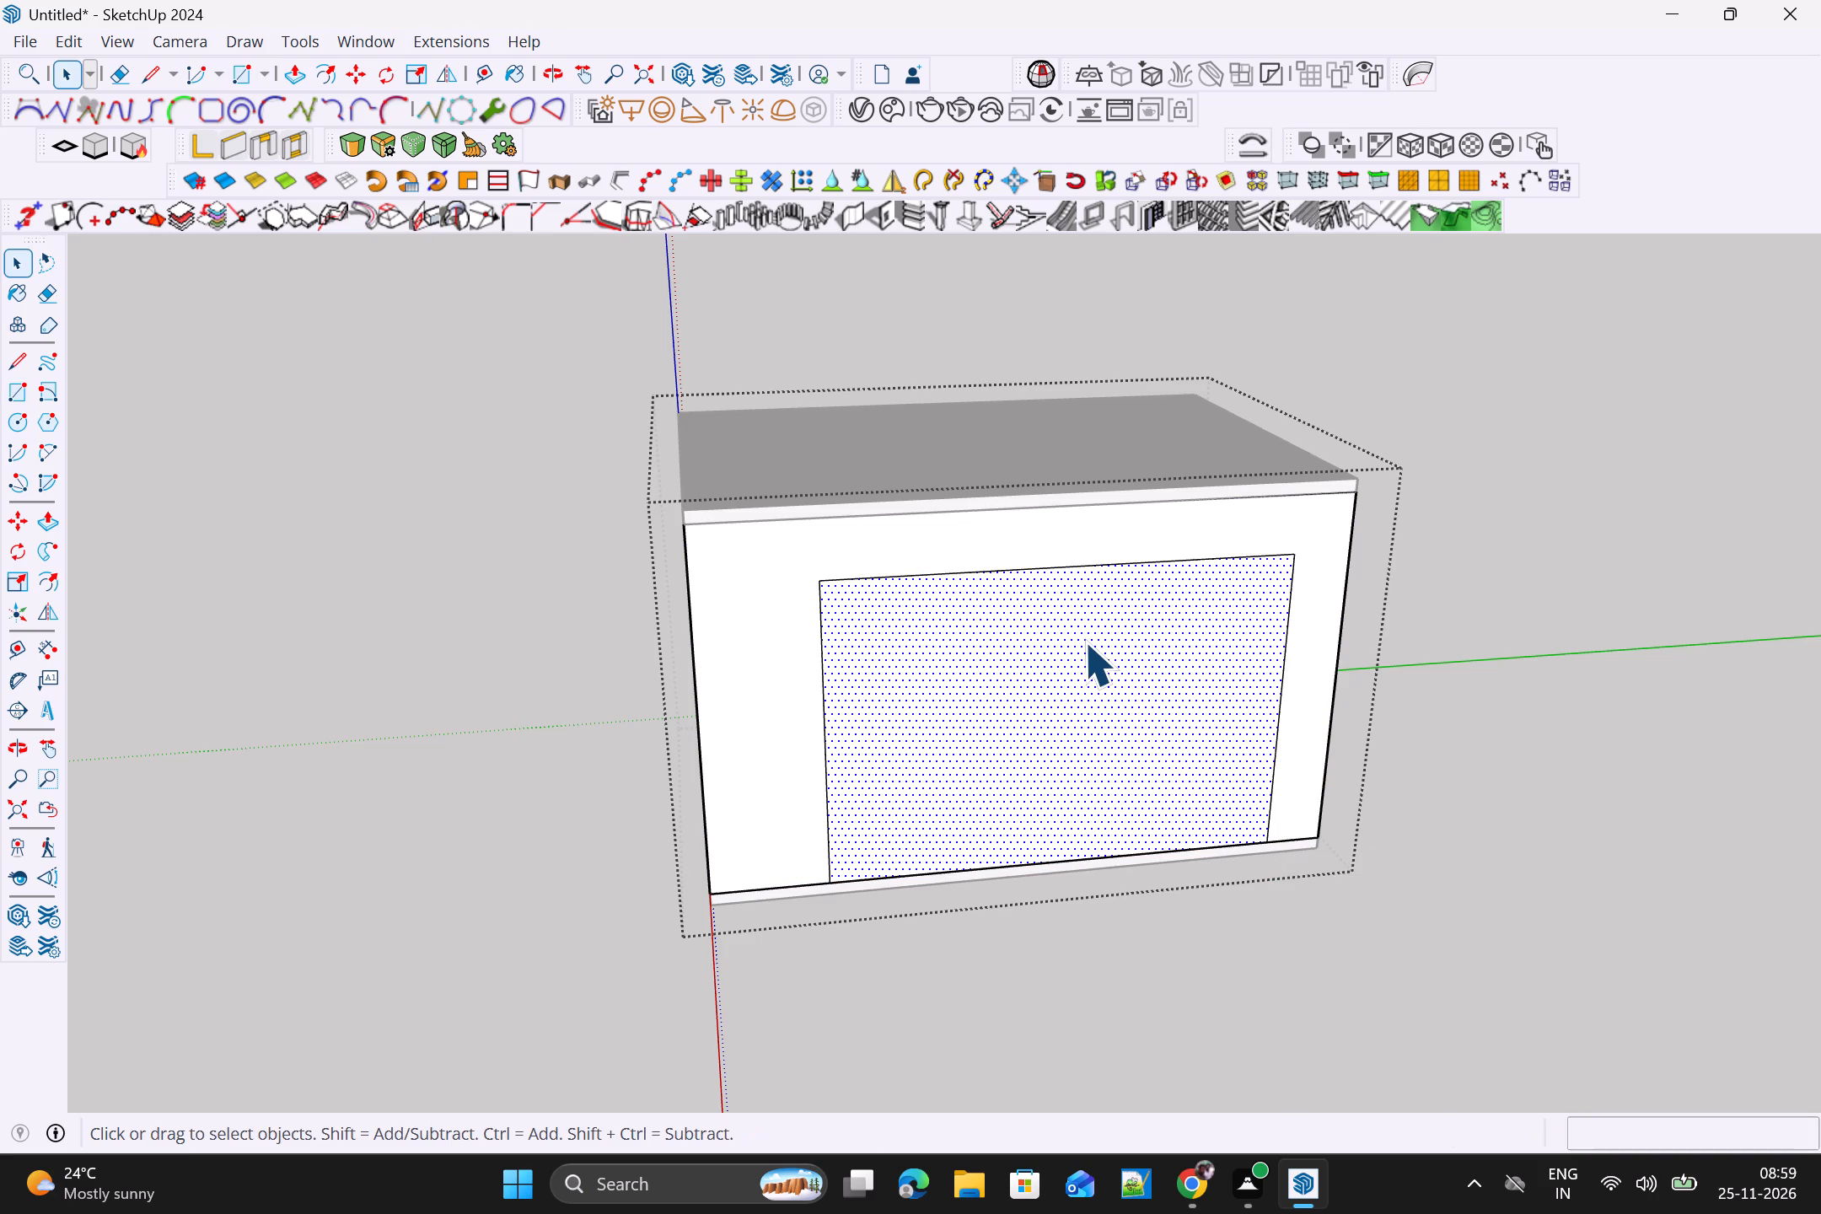
key(p)
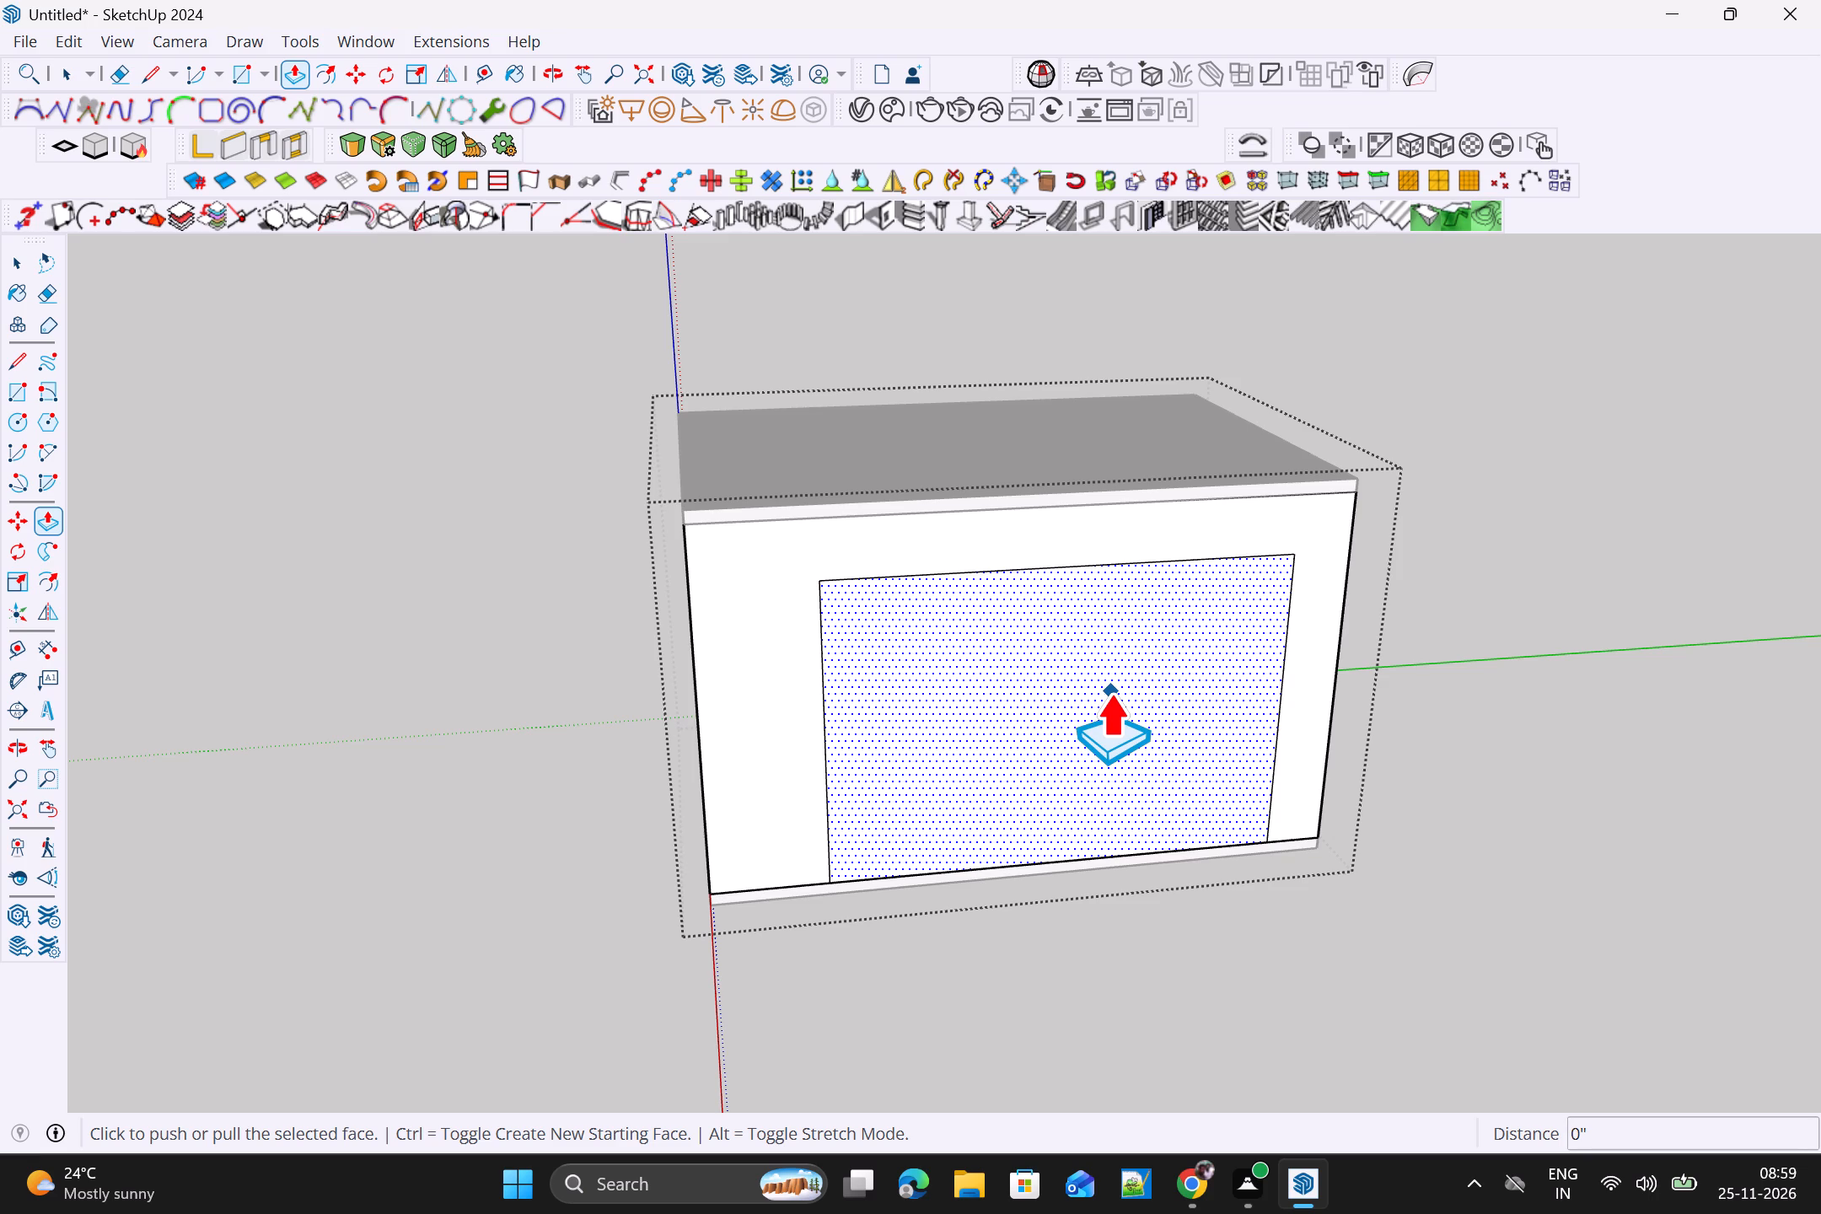
click(1120, 717)
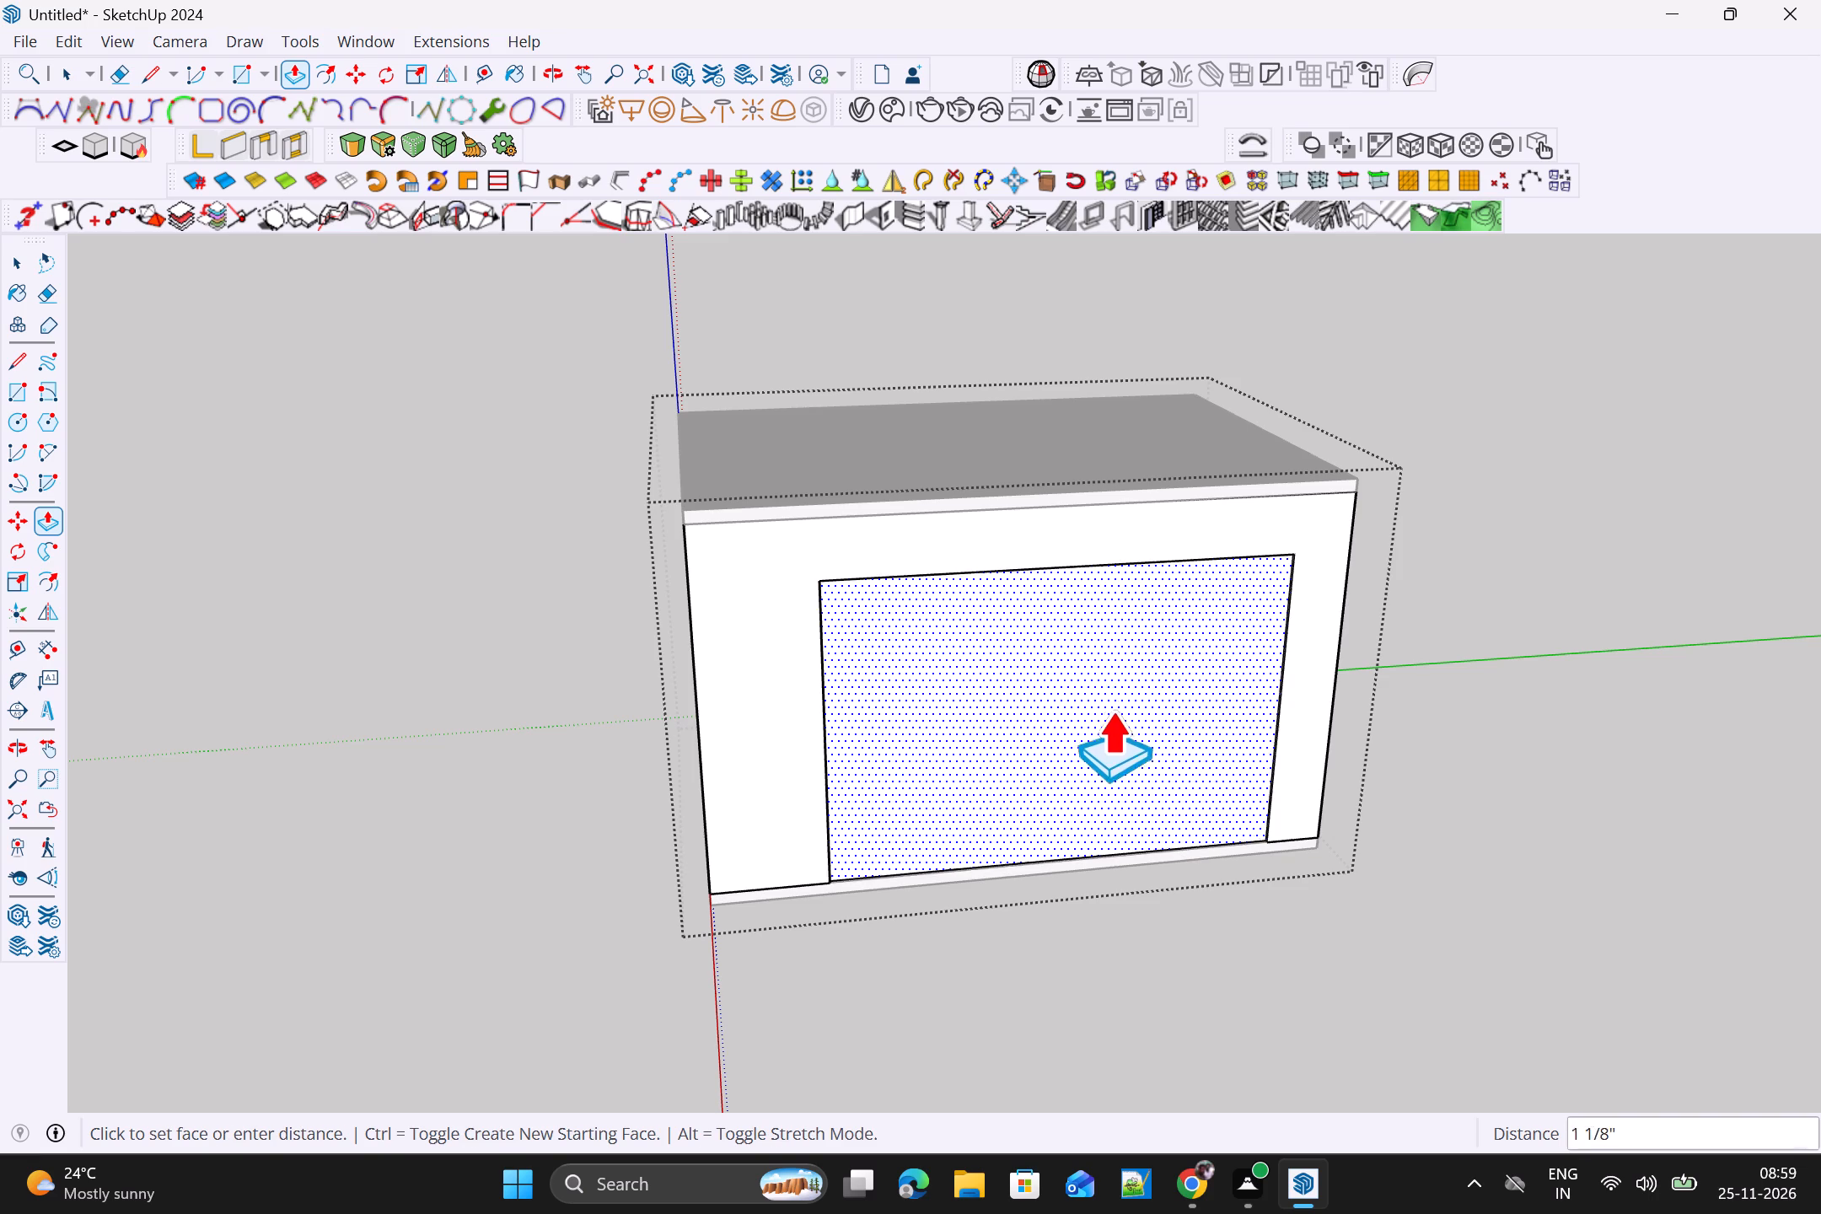
click(1095, 702)
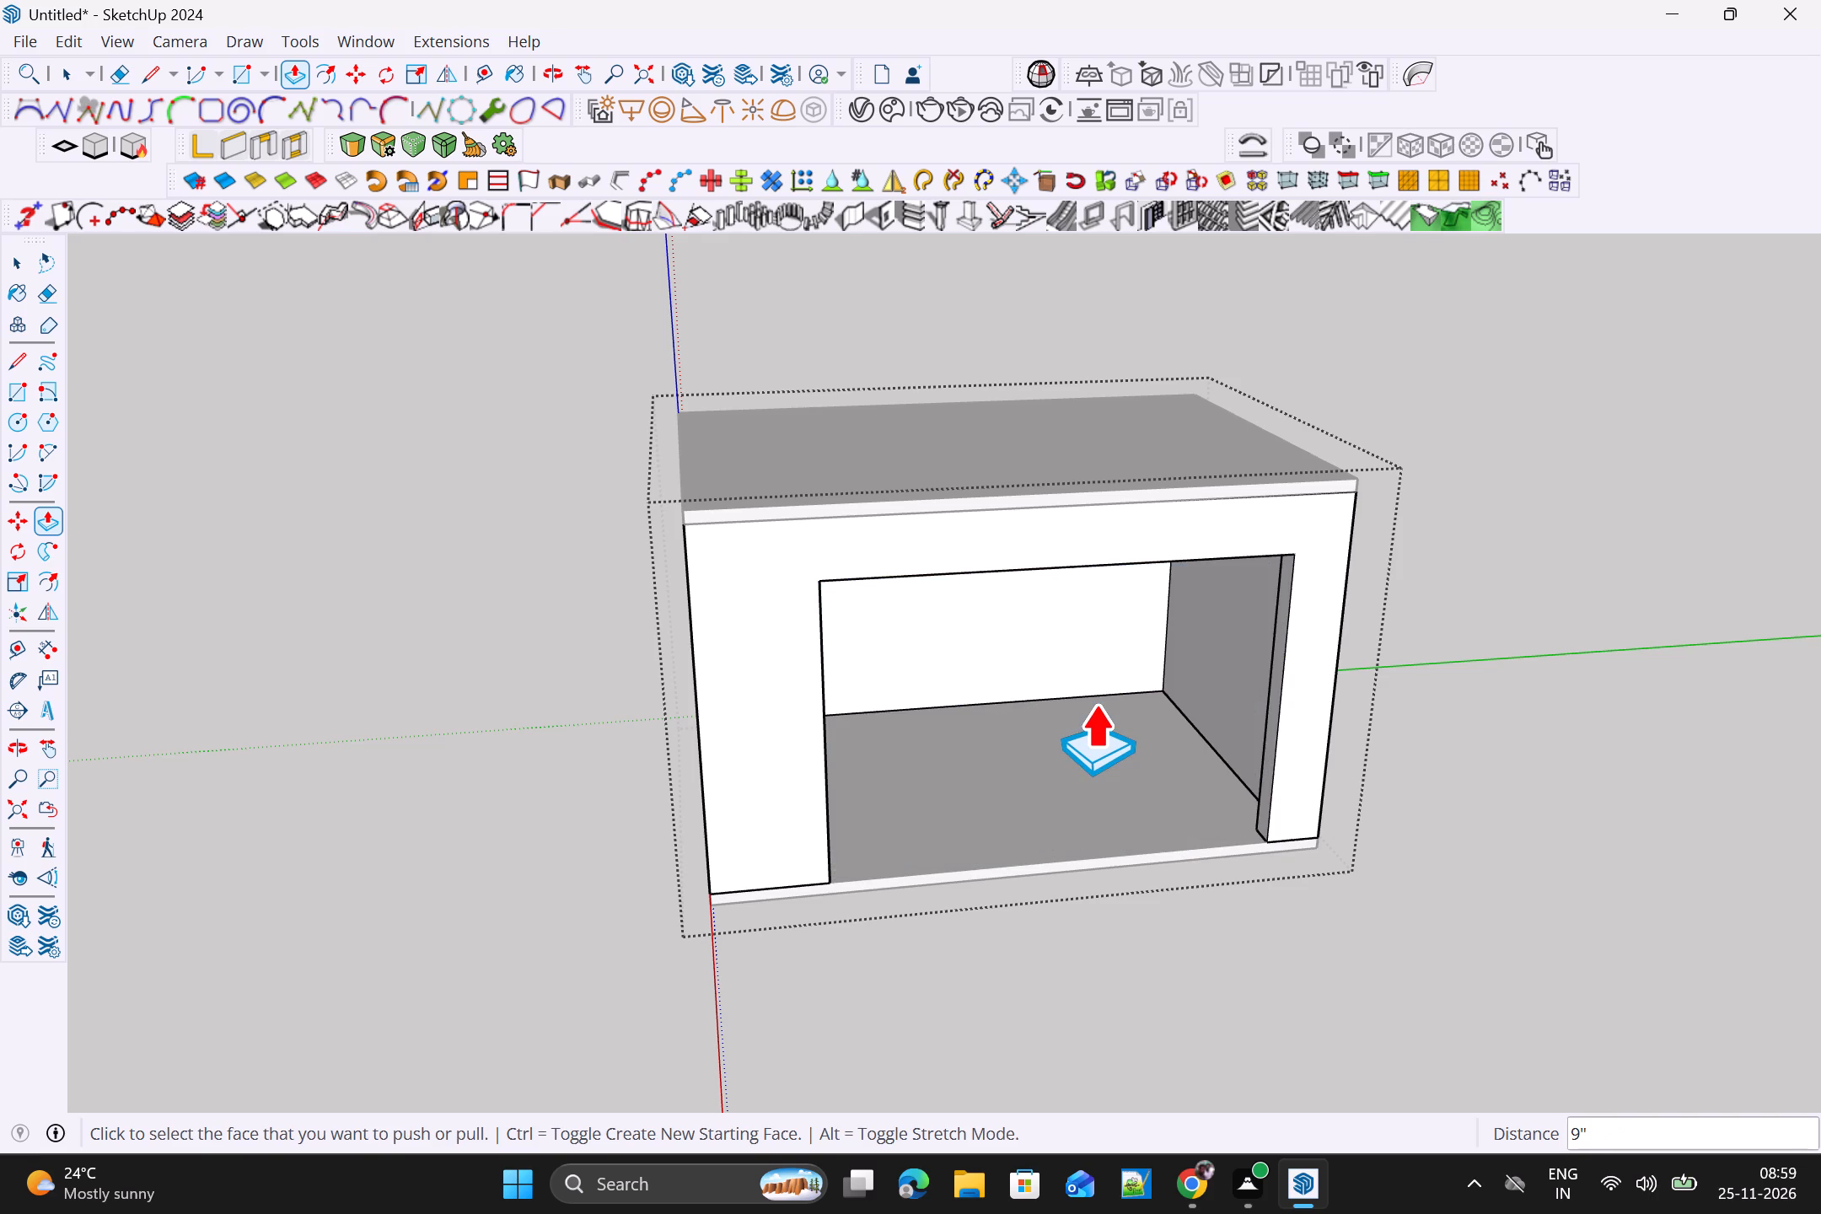
scroll(1095, 702, down, 2)
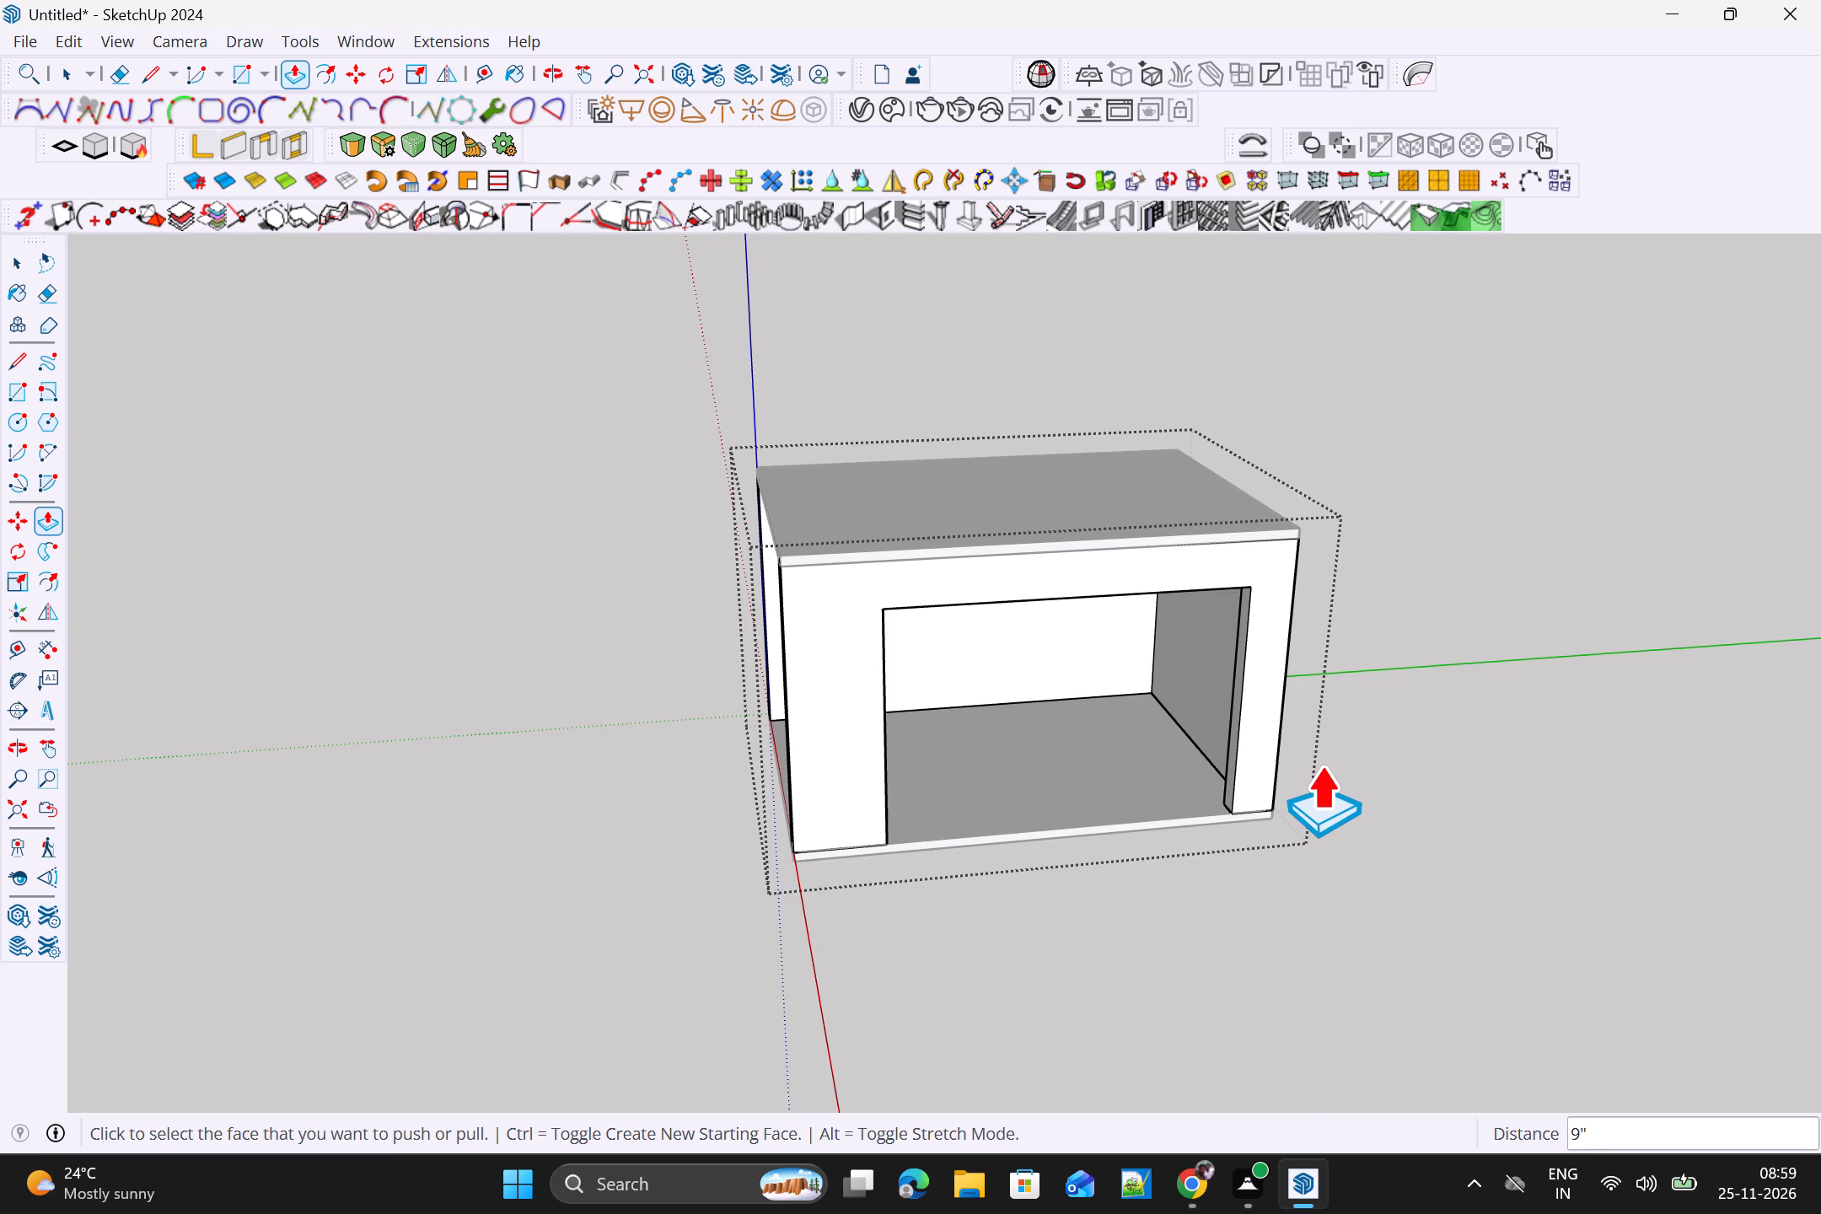
key(space)
click(1380, 755)
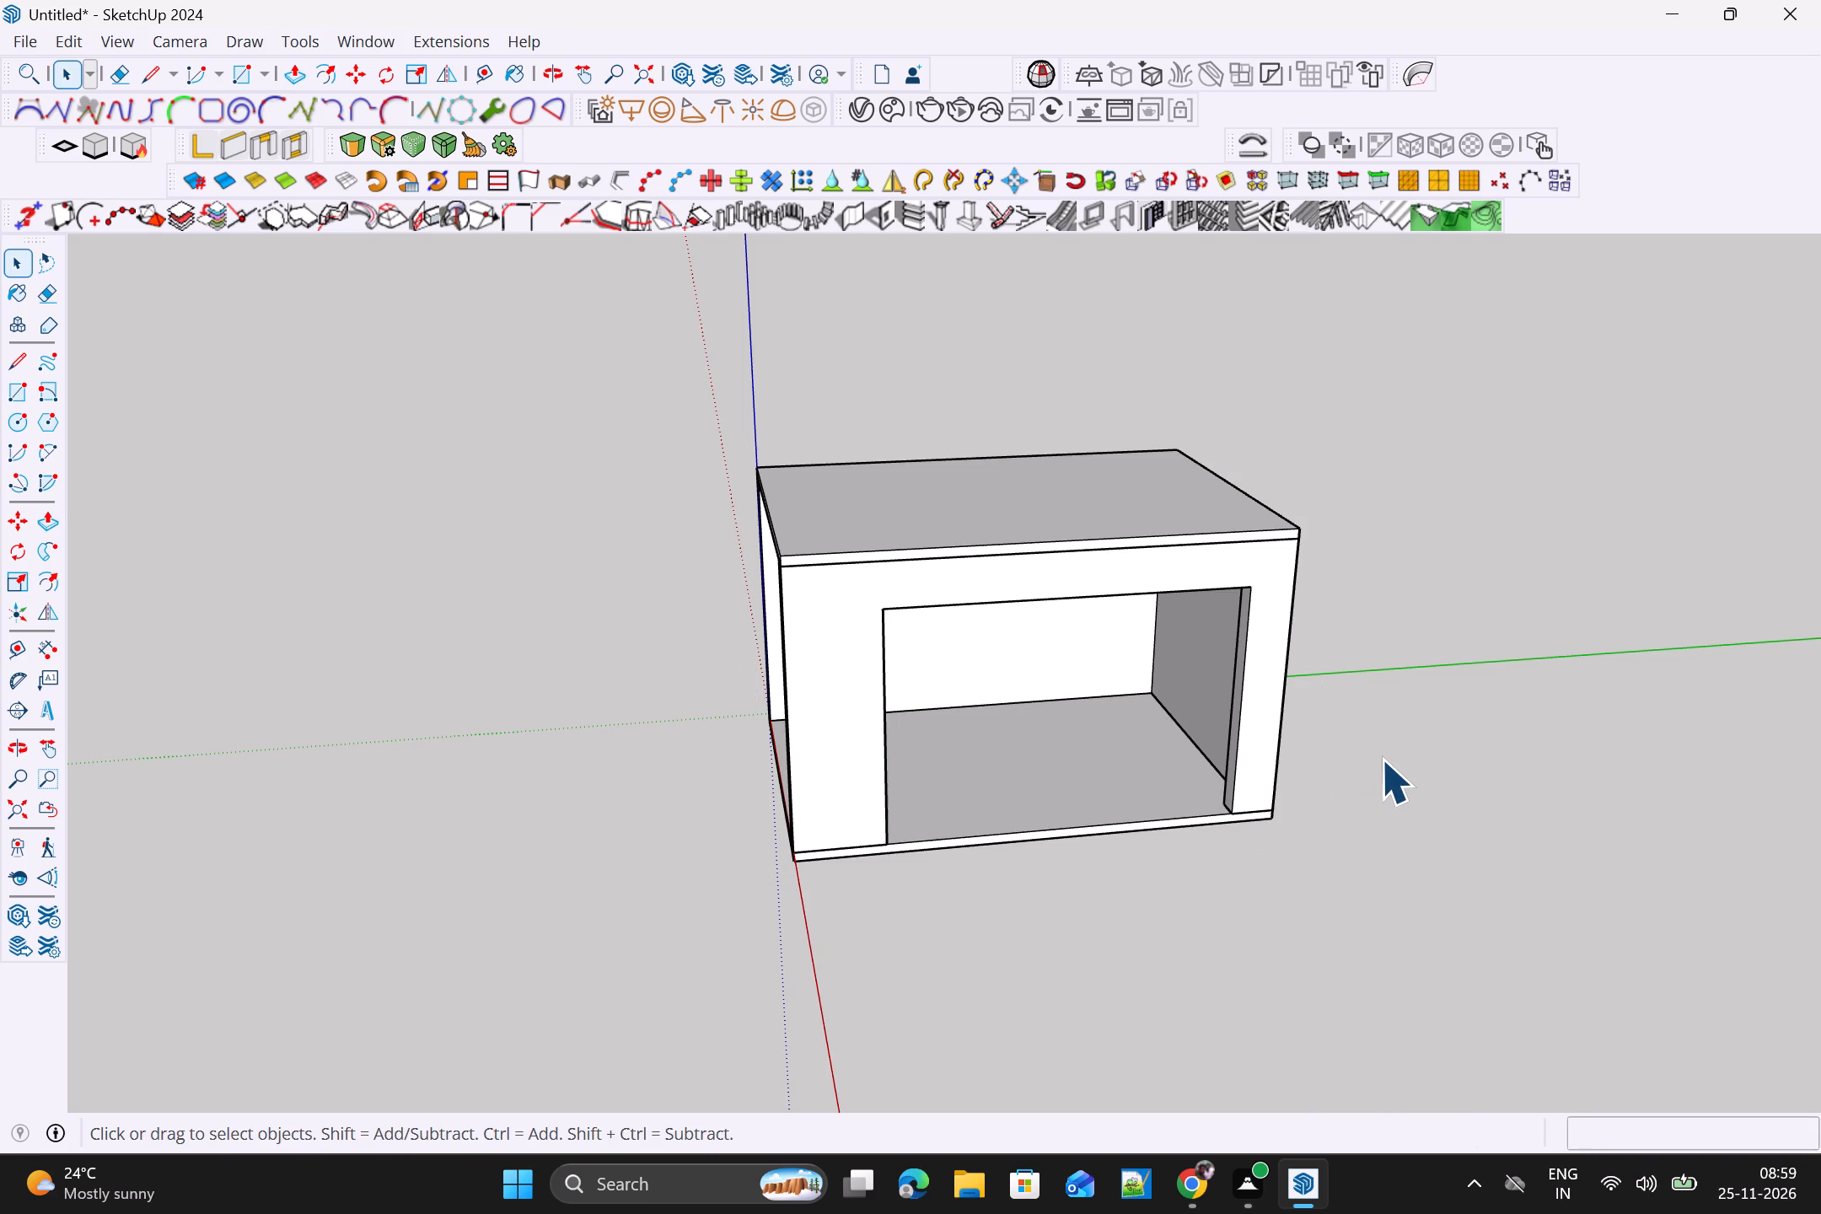
Examine the room's side opening and open front from several angles.
scroll(1442, 723, up, 1)
middle_drag(1442, 723, 1485, 636)
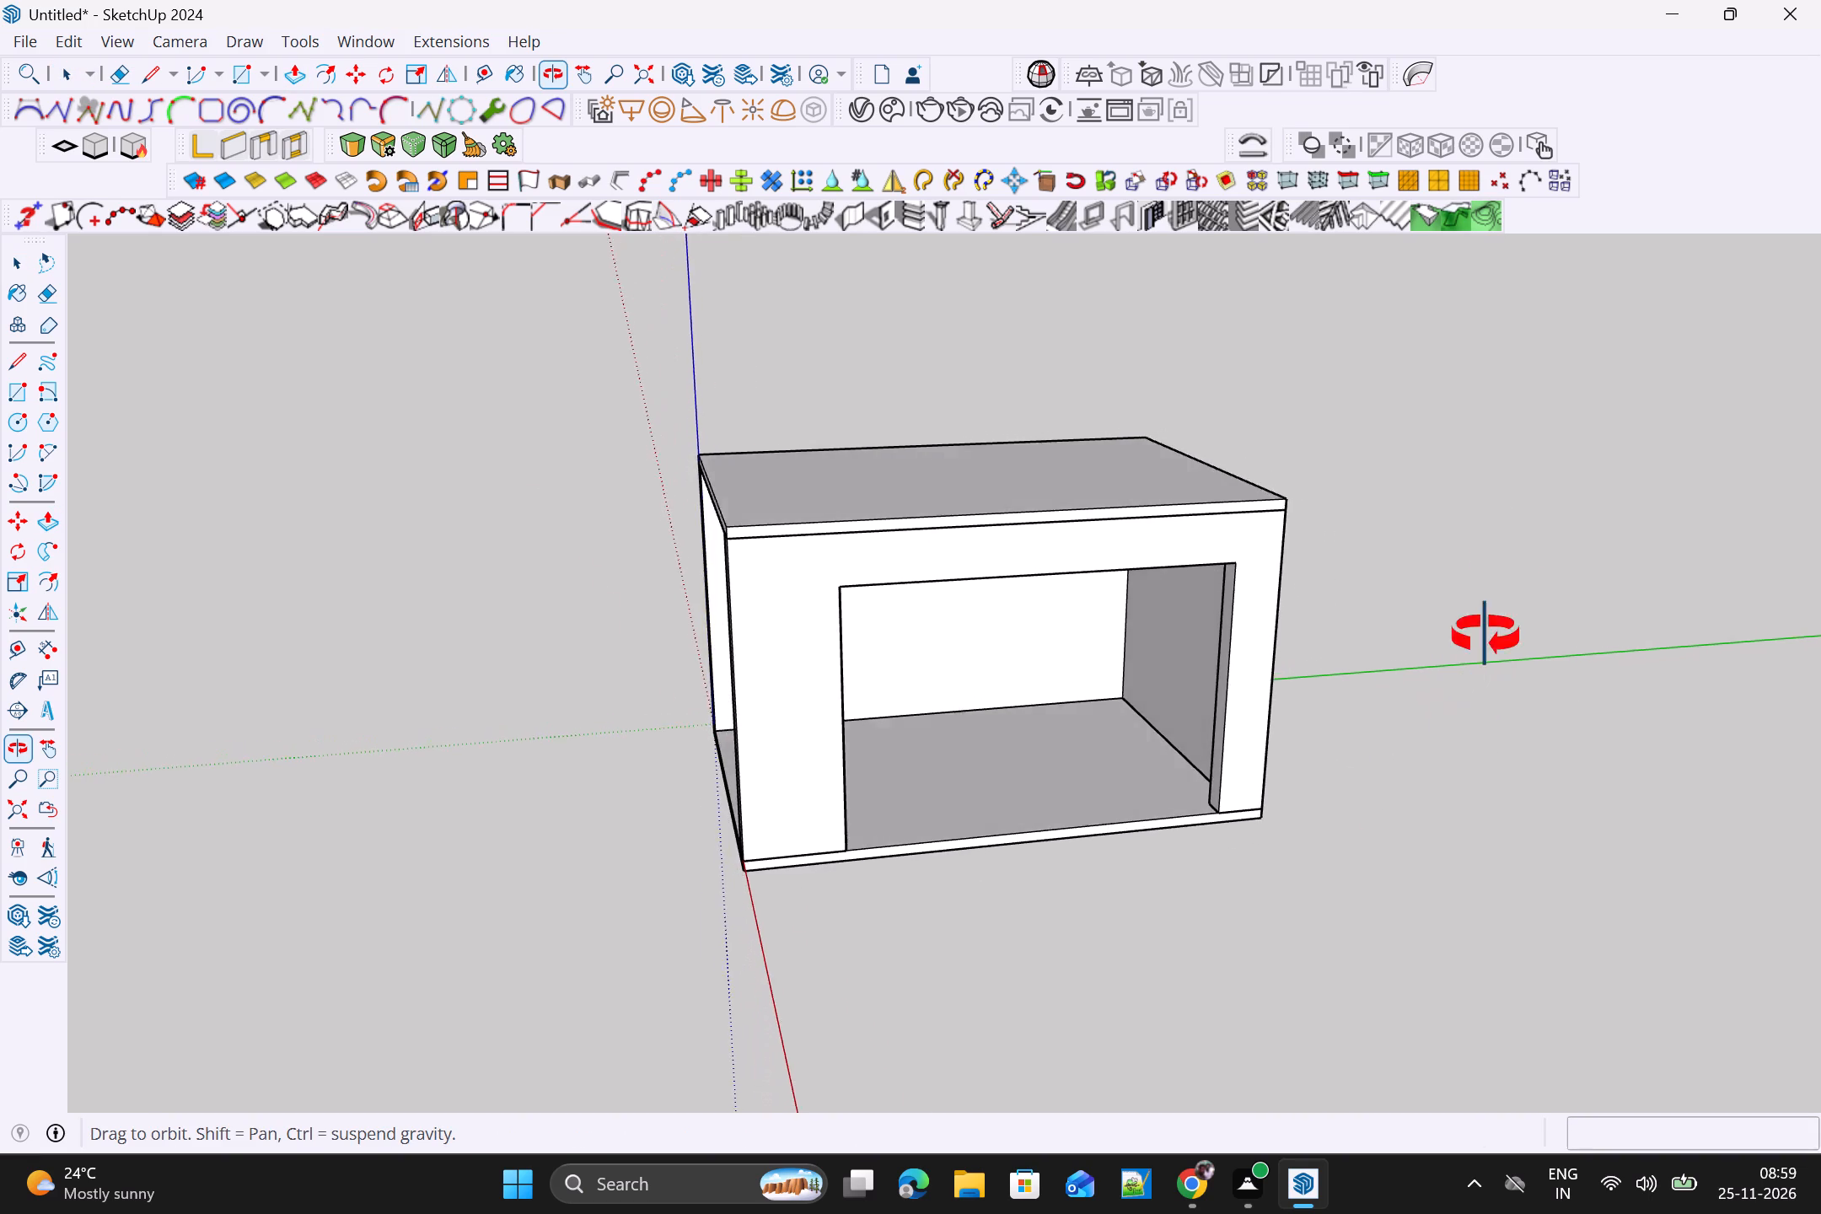
middle_drag(1485, 636, 1505, 531)
scroll(1507, 535, up, 1)
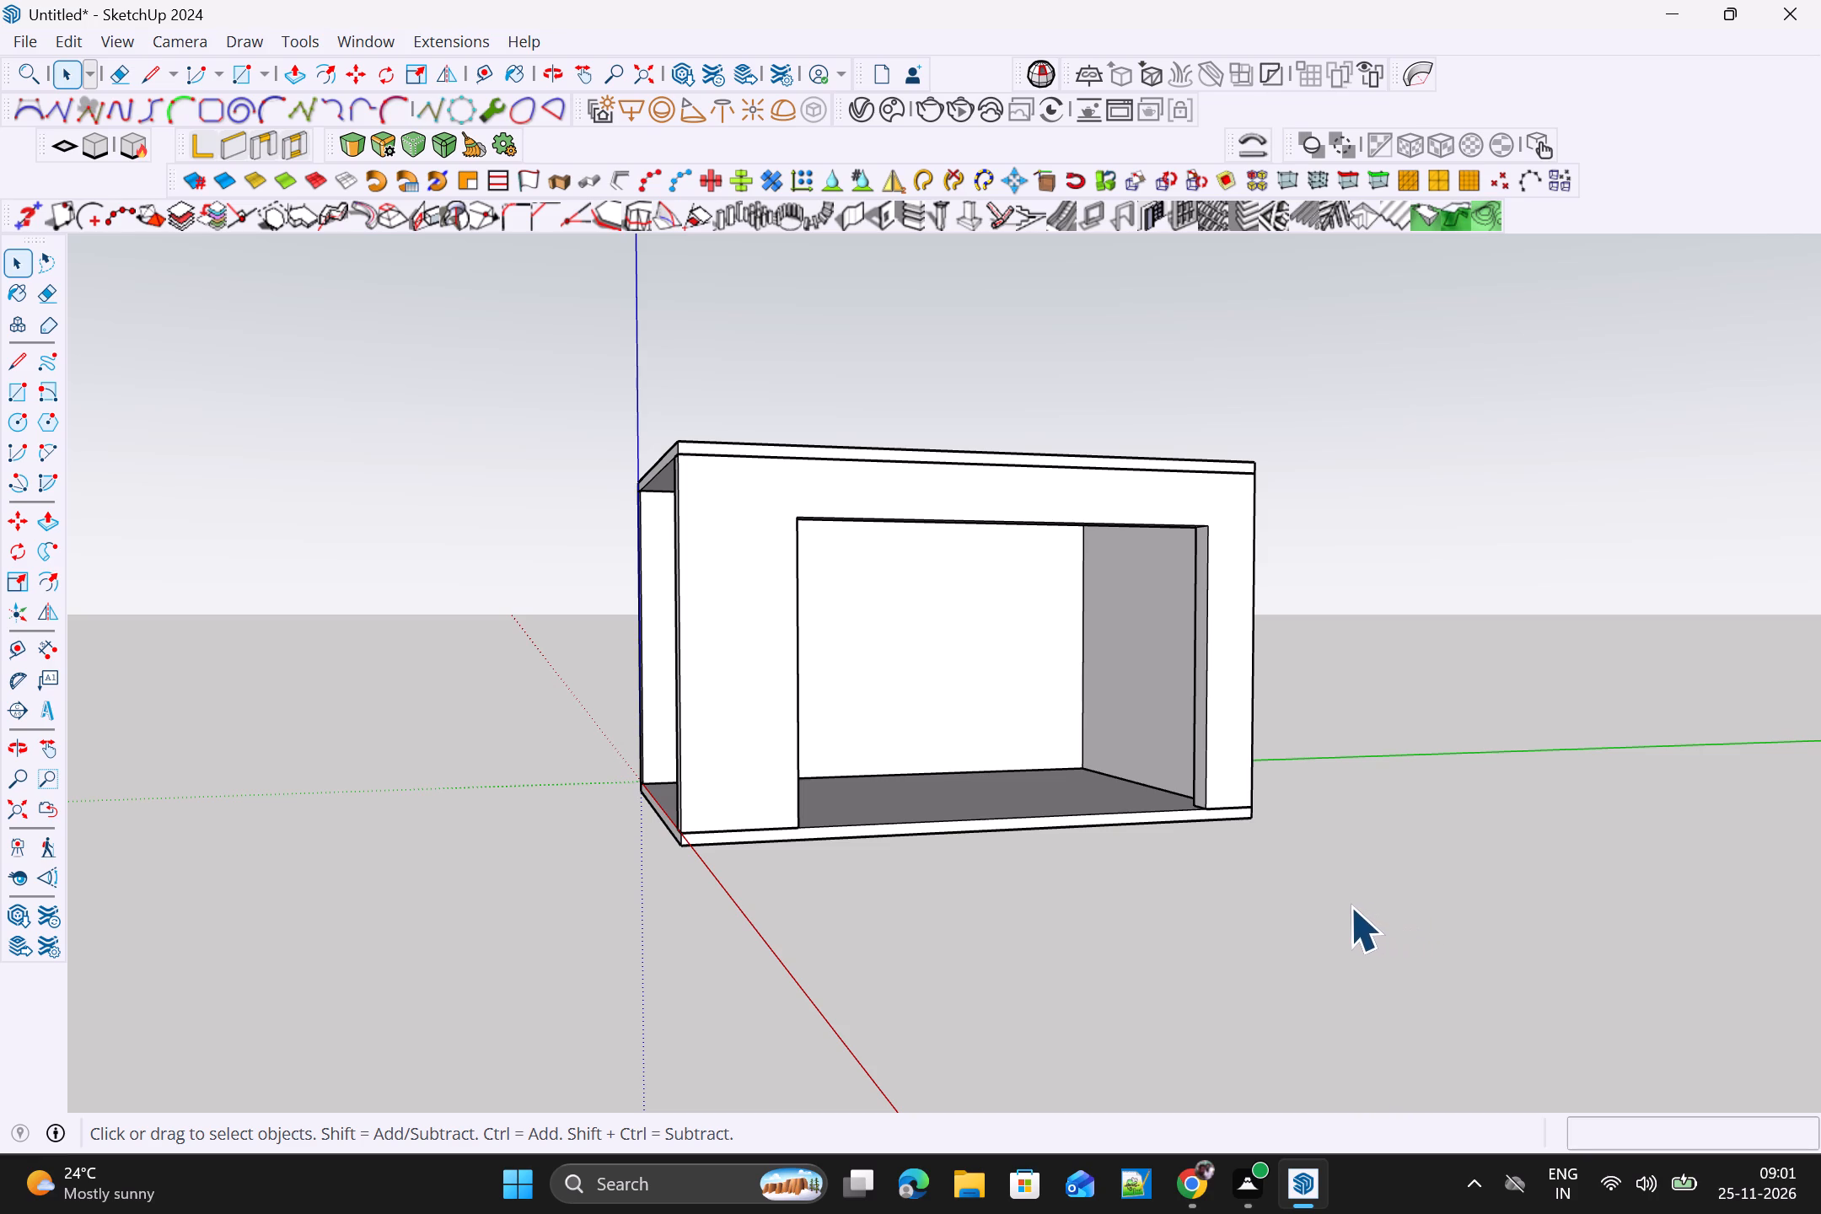
scroll(1244, 623, down, 4)
scroll(703, 666, up, 1)
middle_drag(706, 668, 972, 743)
middle_drag(1072, 741, 1124, 747)
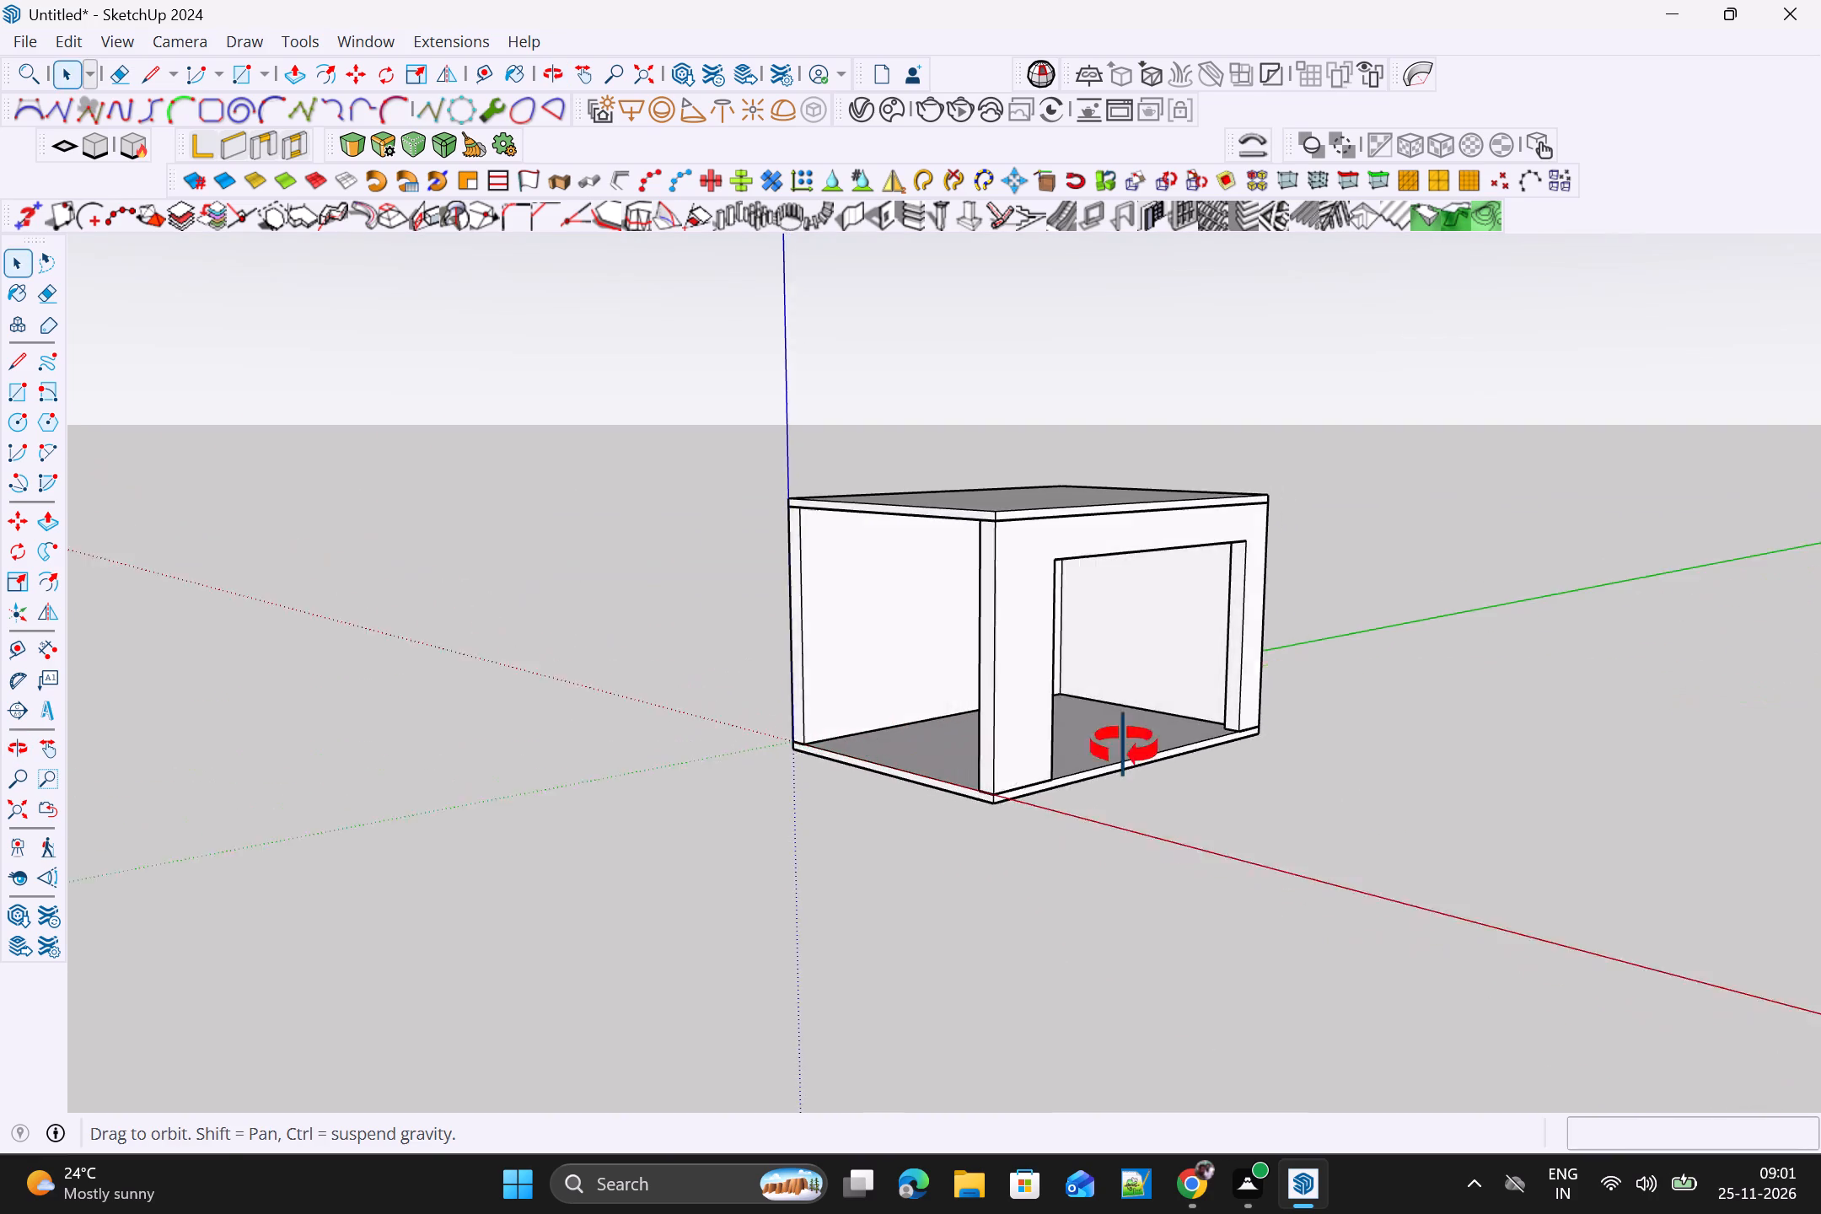
middle_drag(1124, 747, 1381, 777)
scroll(929, 728, up, 3)
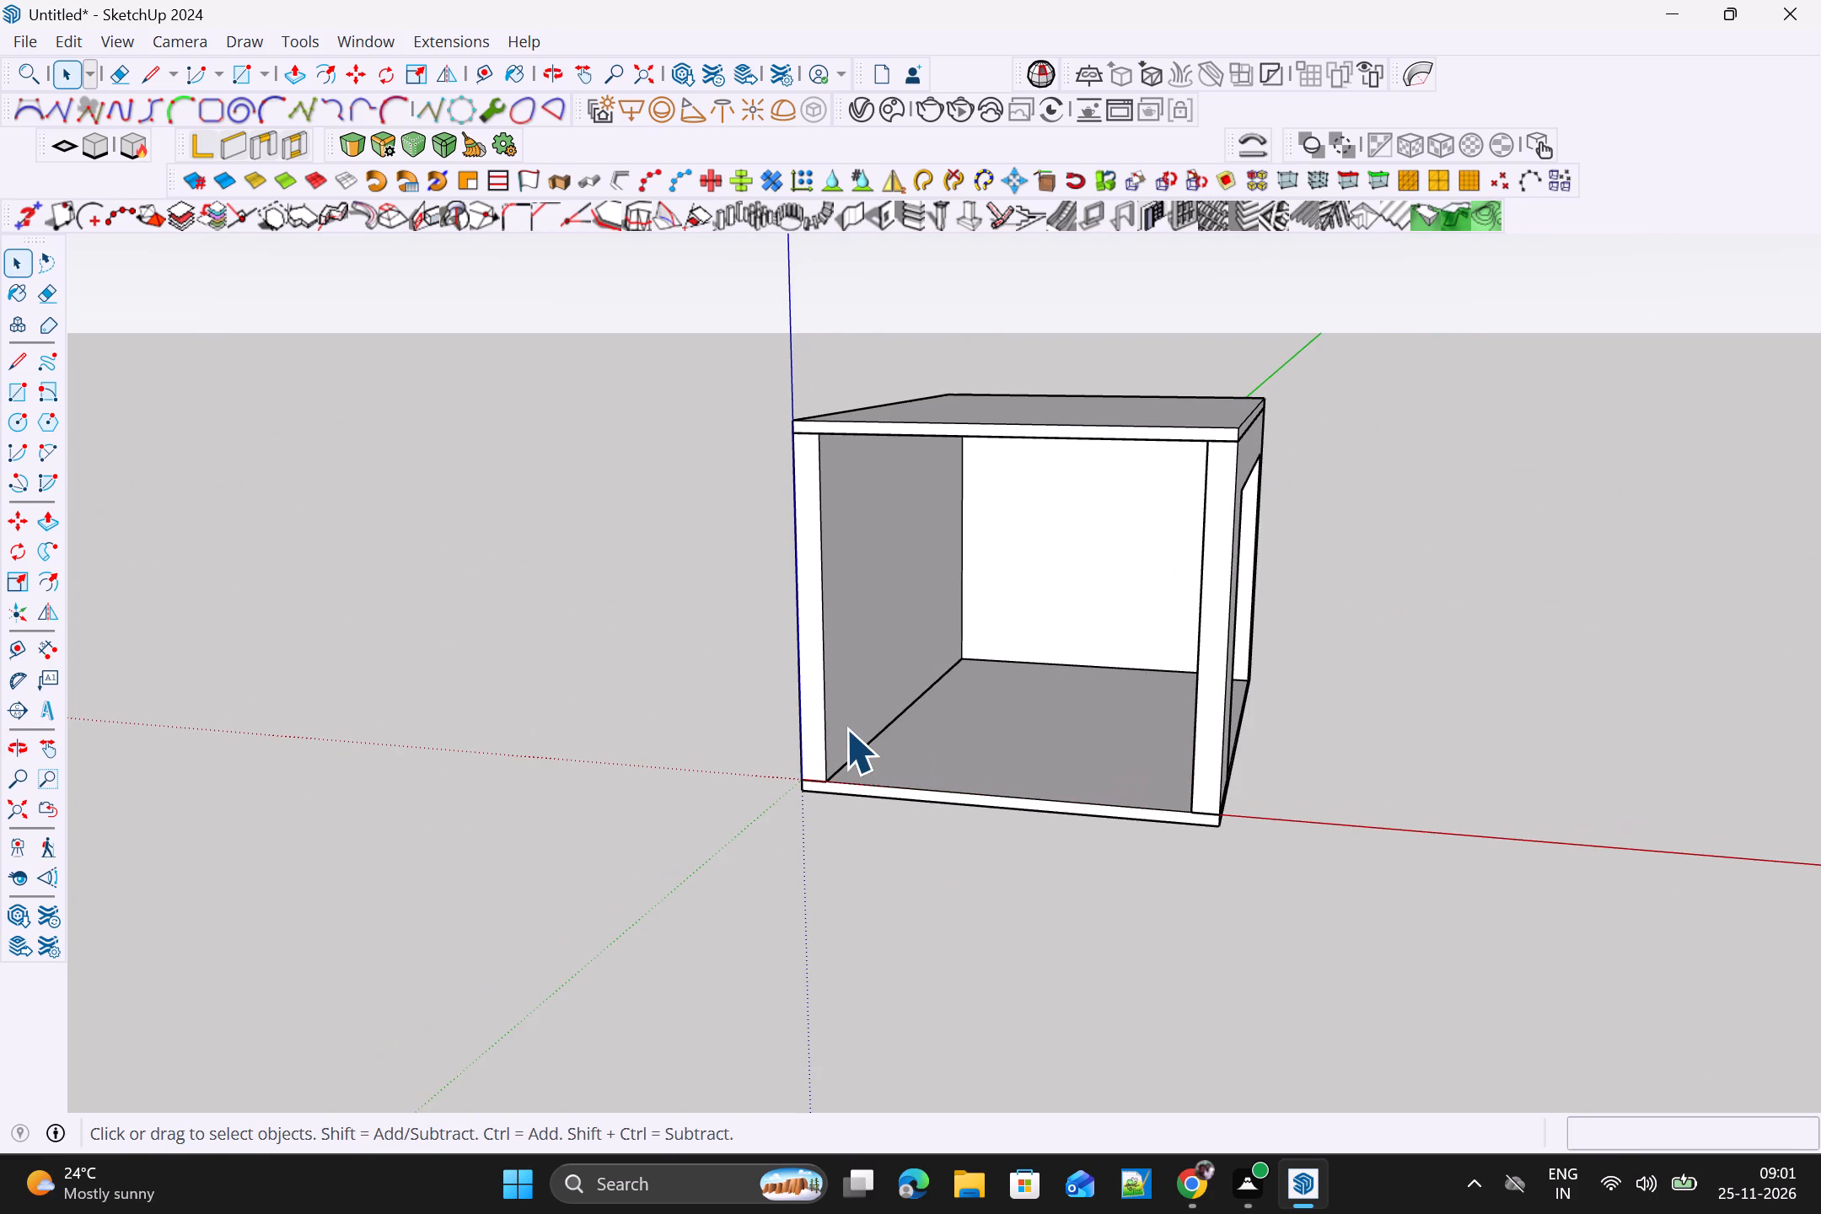
Place floor guides 3' from the base of the solid long wall and 3' from the base of the rear wall.
key(r)
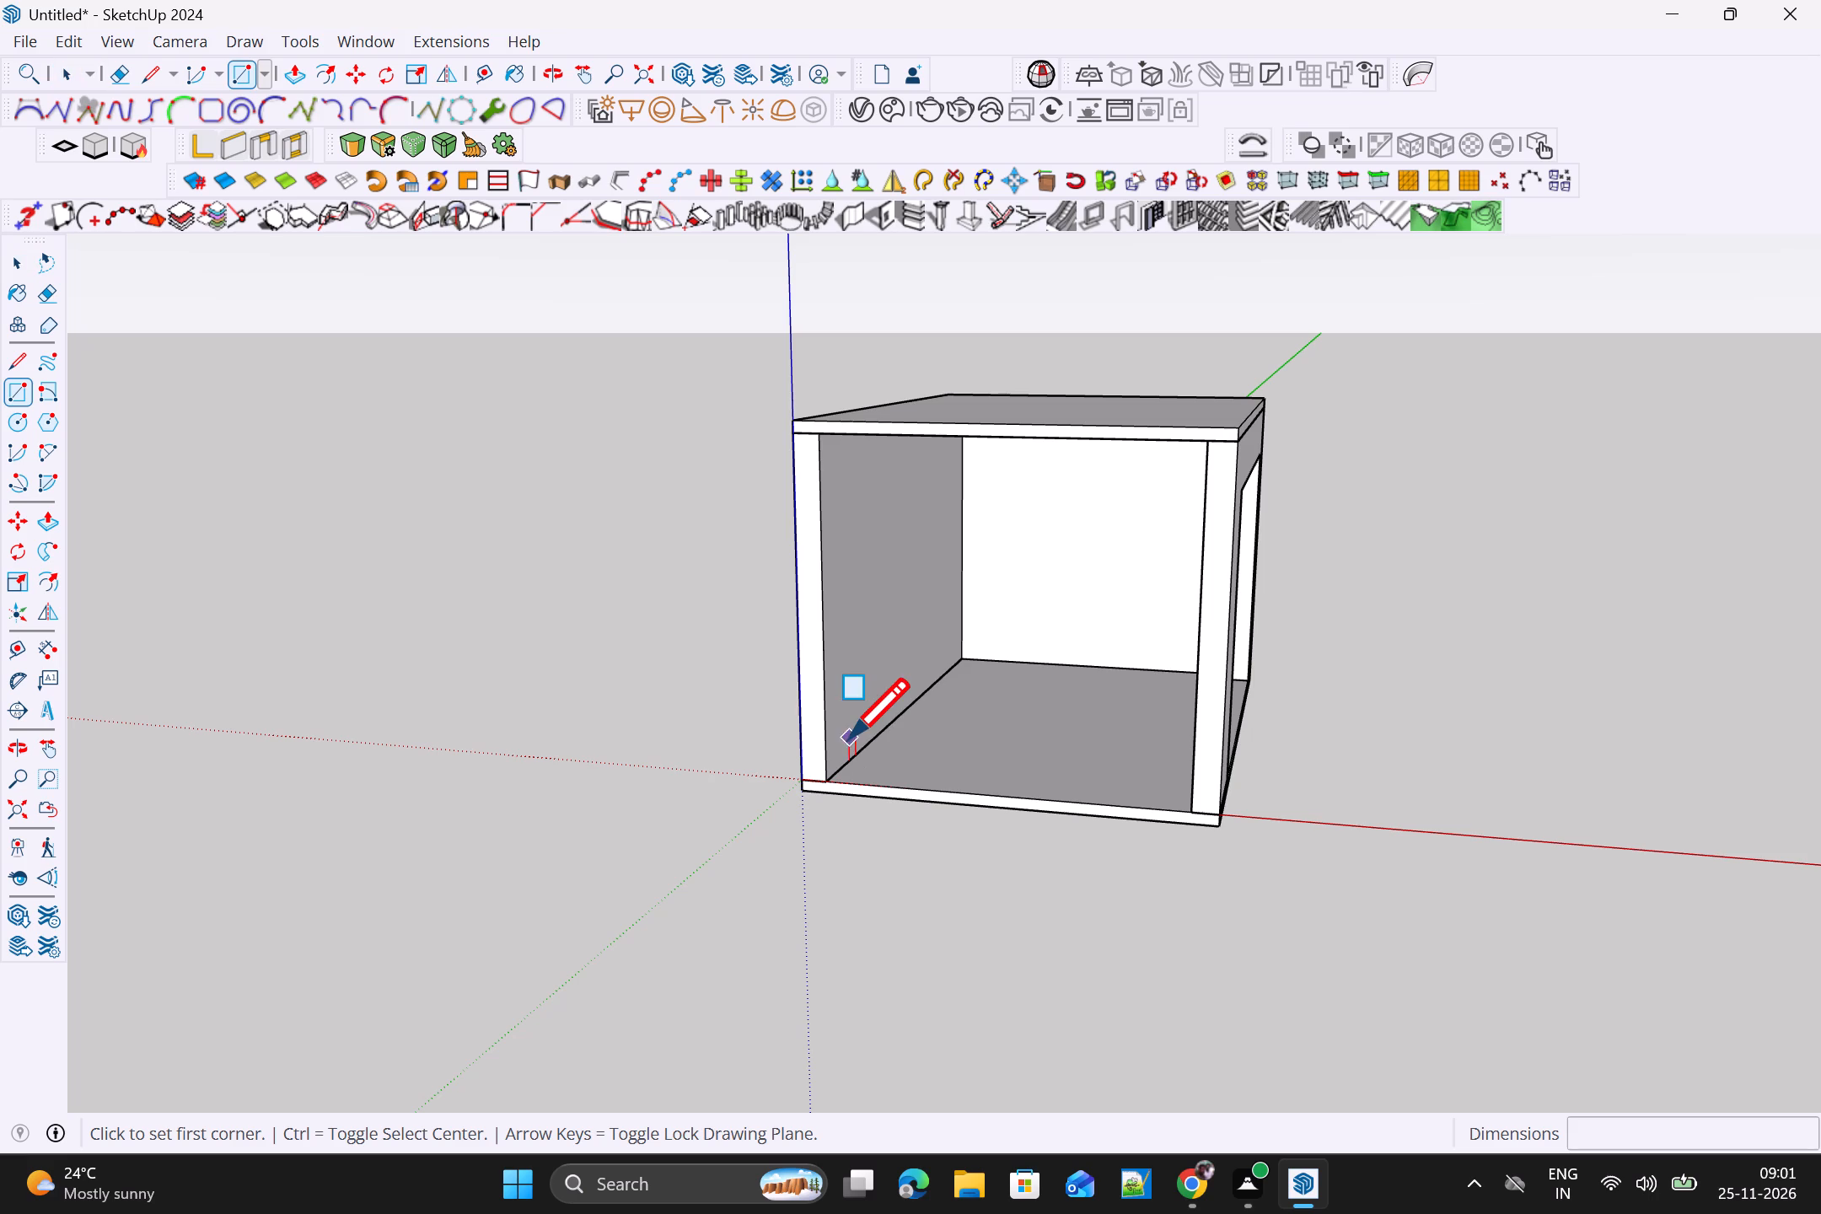
key(space)
key(t)
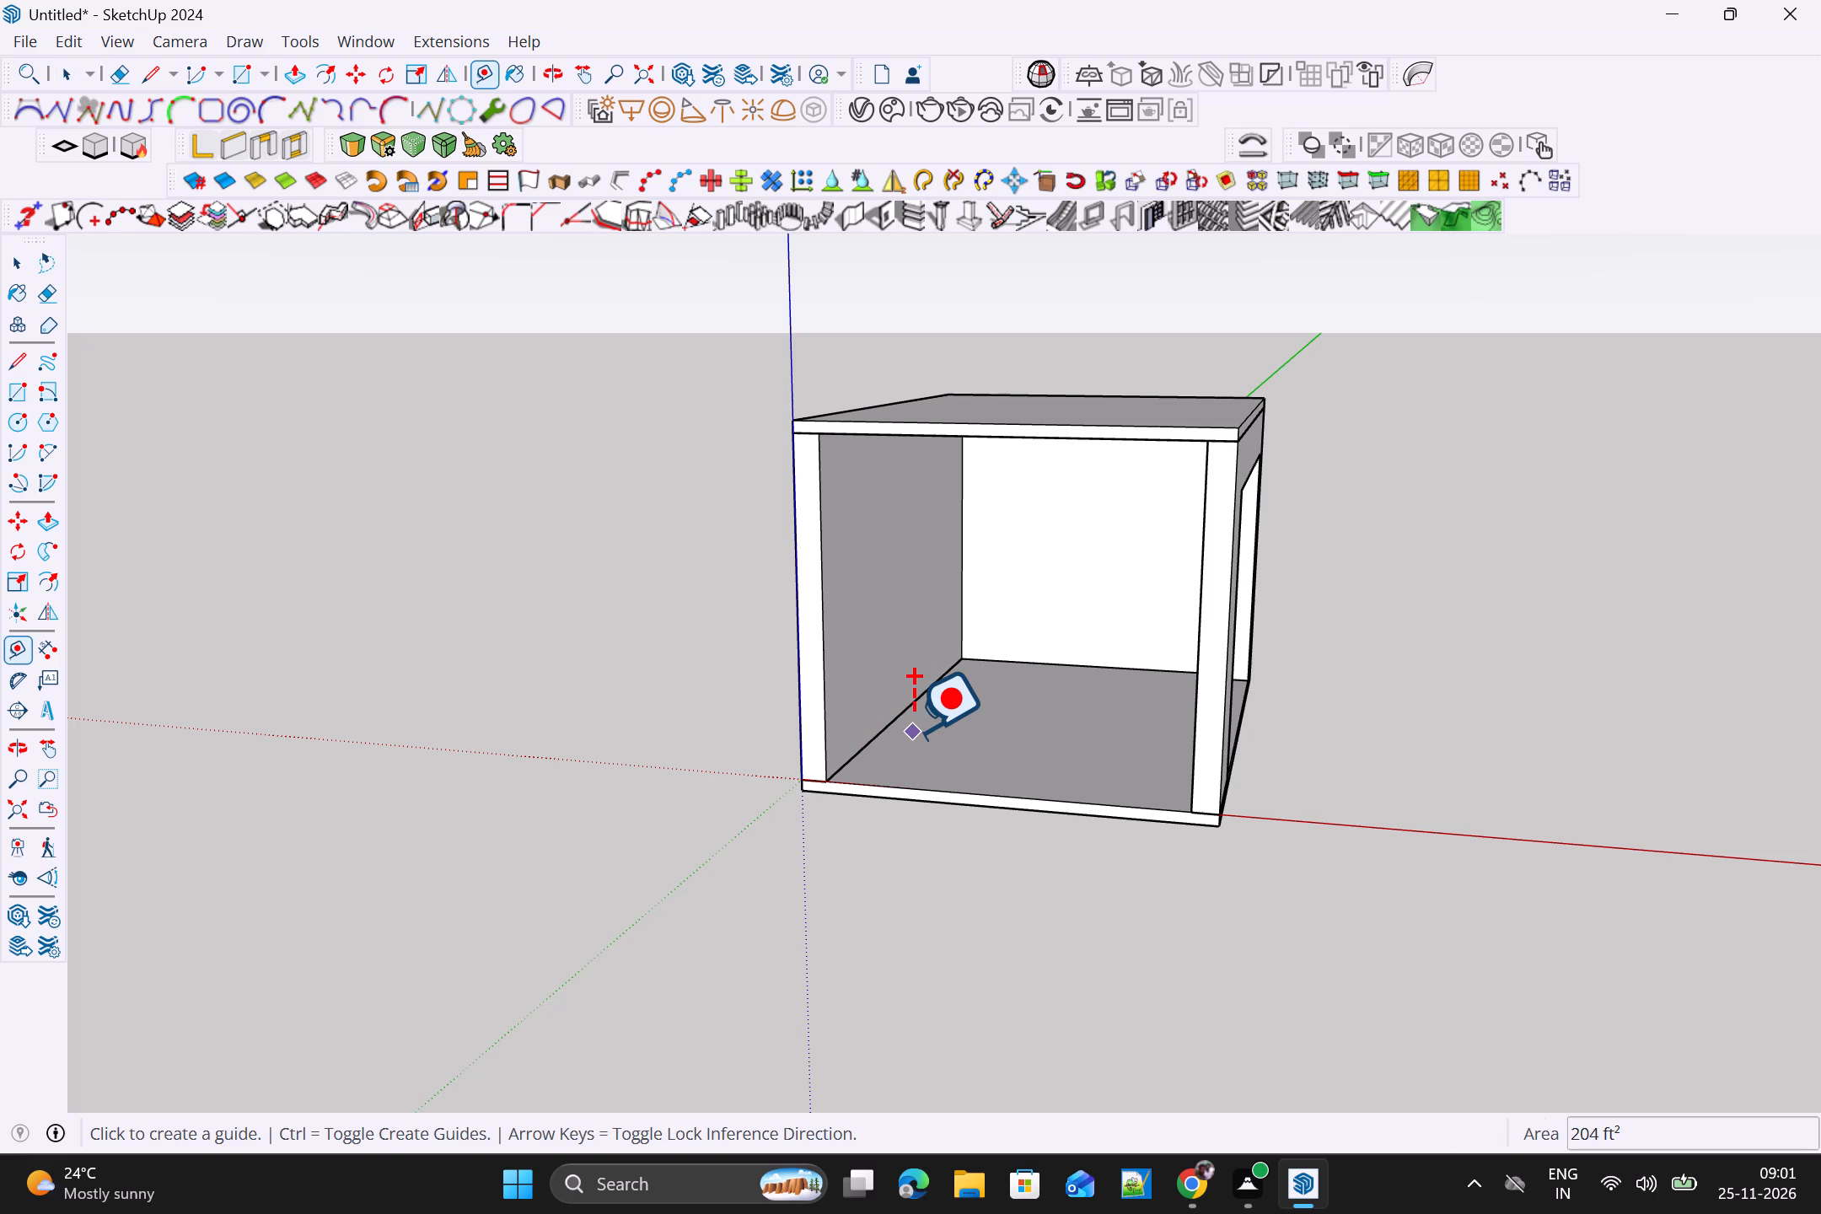
click(890, 727)
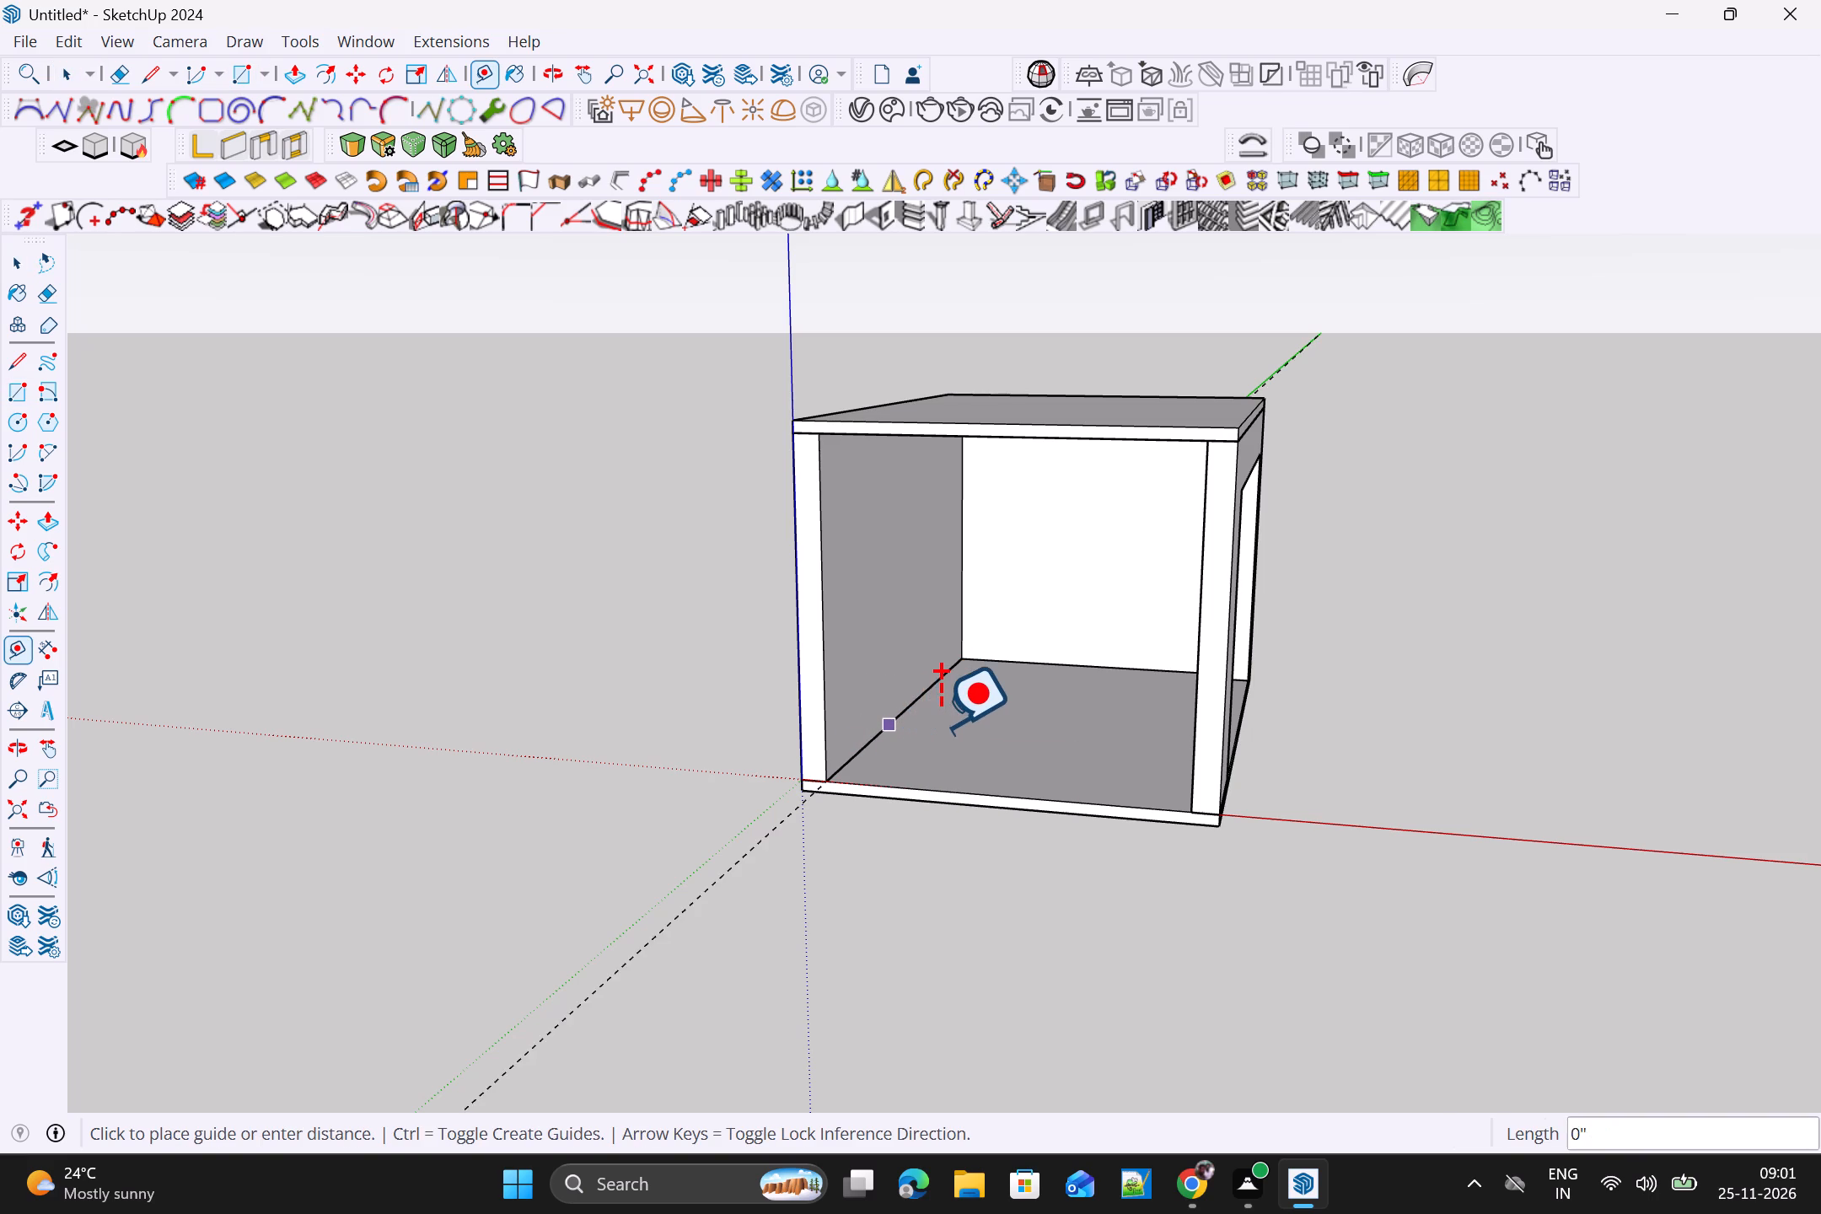
key(3)
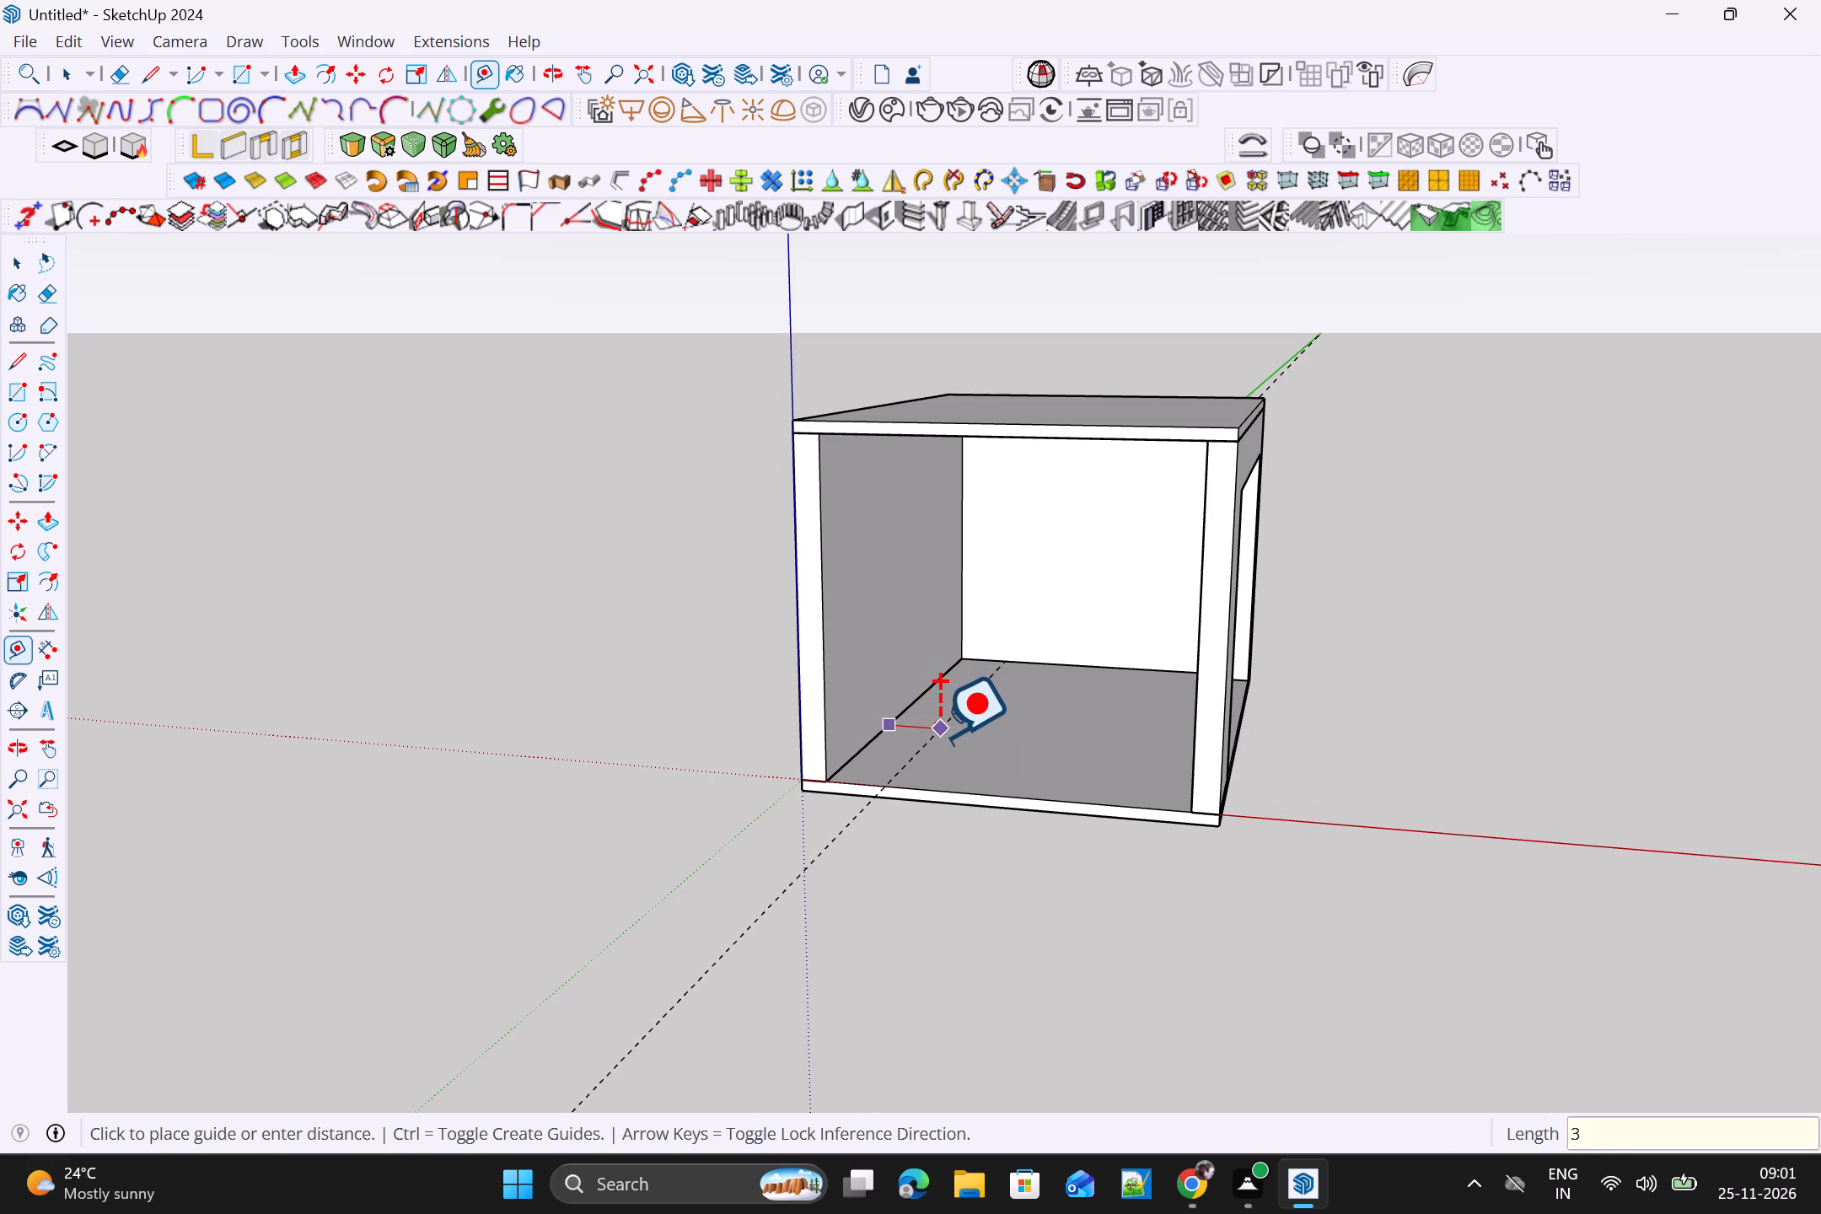
key(apostrophe)
key(Return)
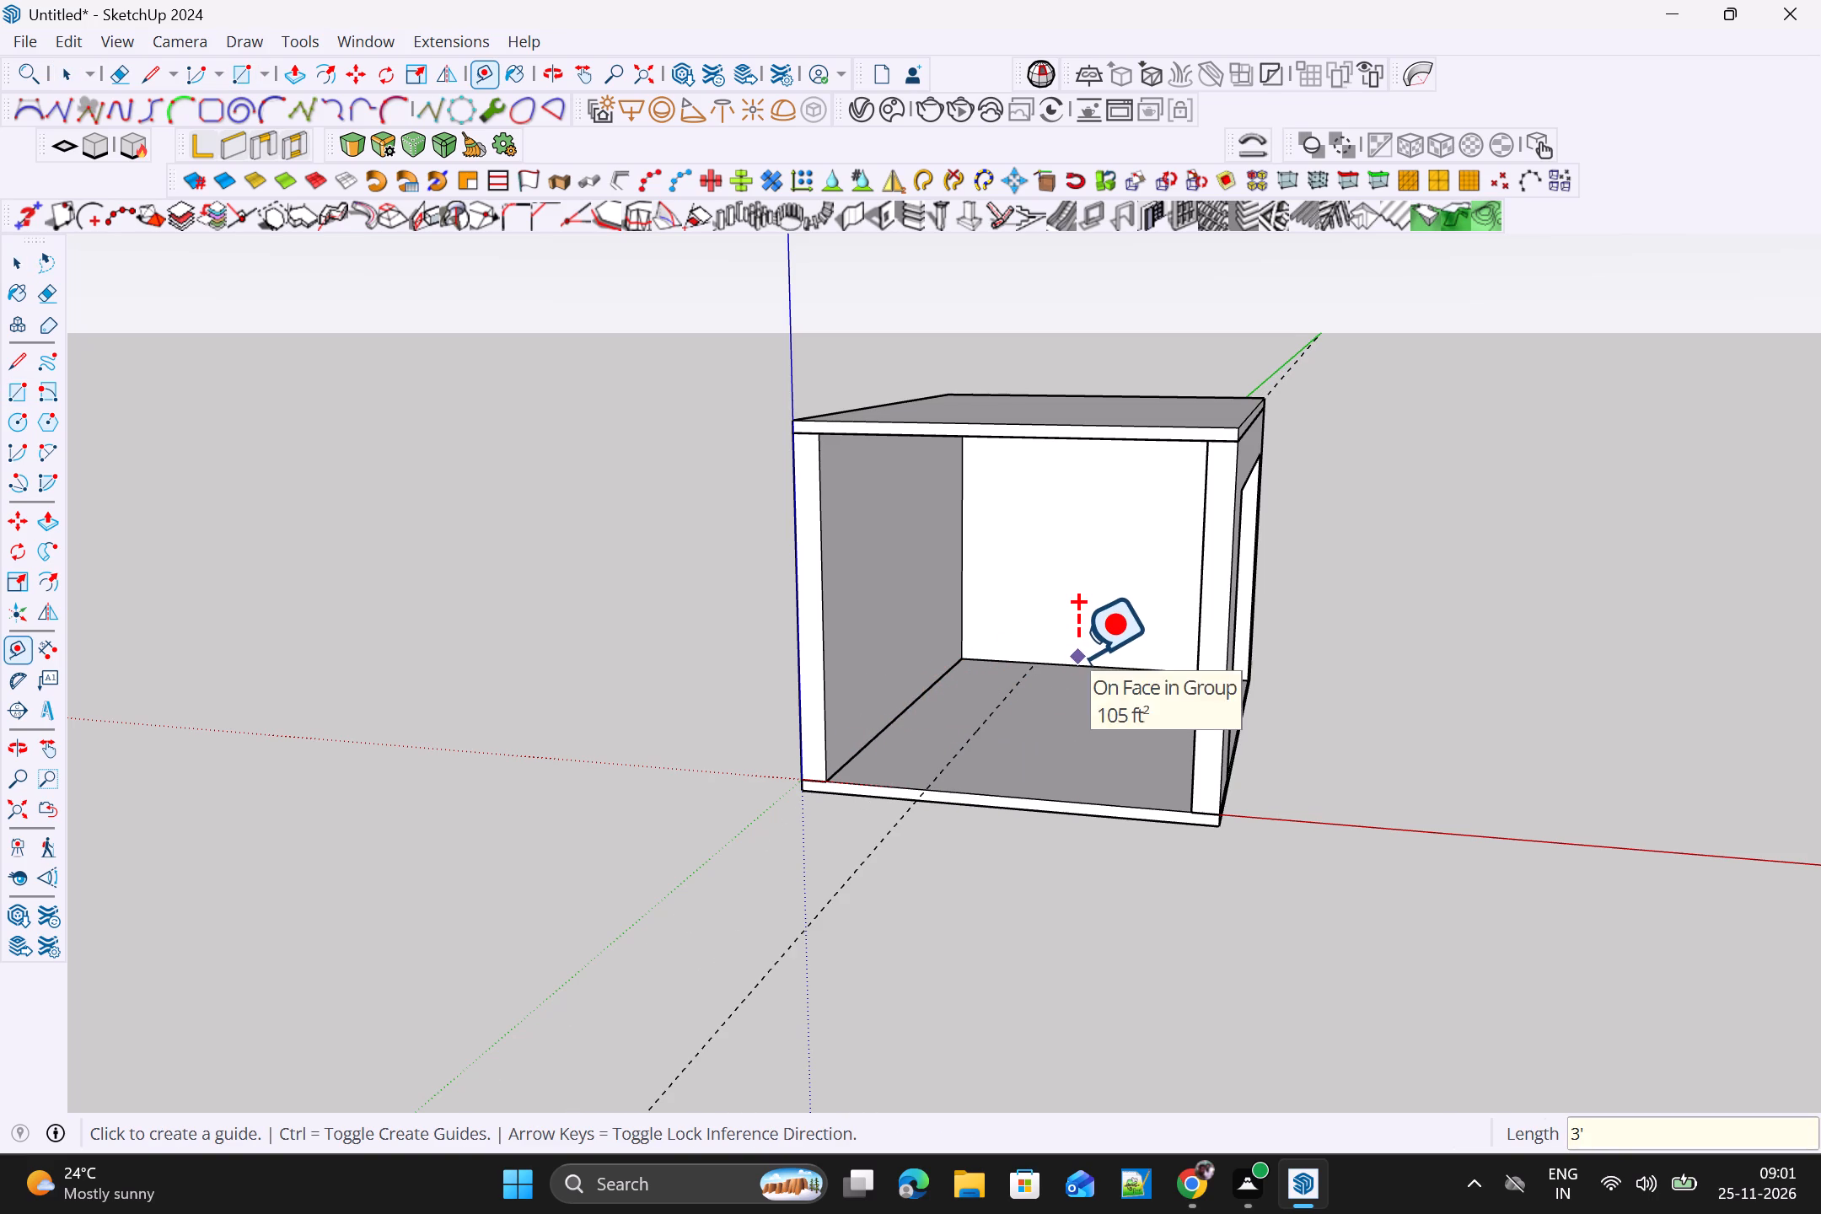
click(1077, 665)
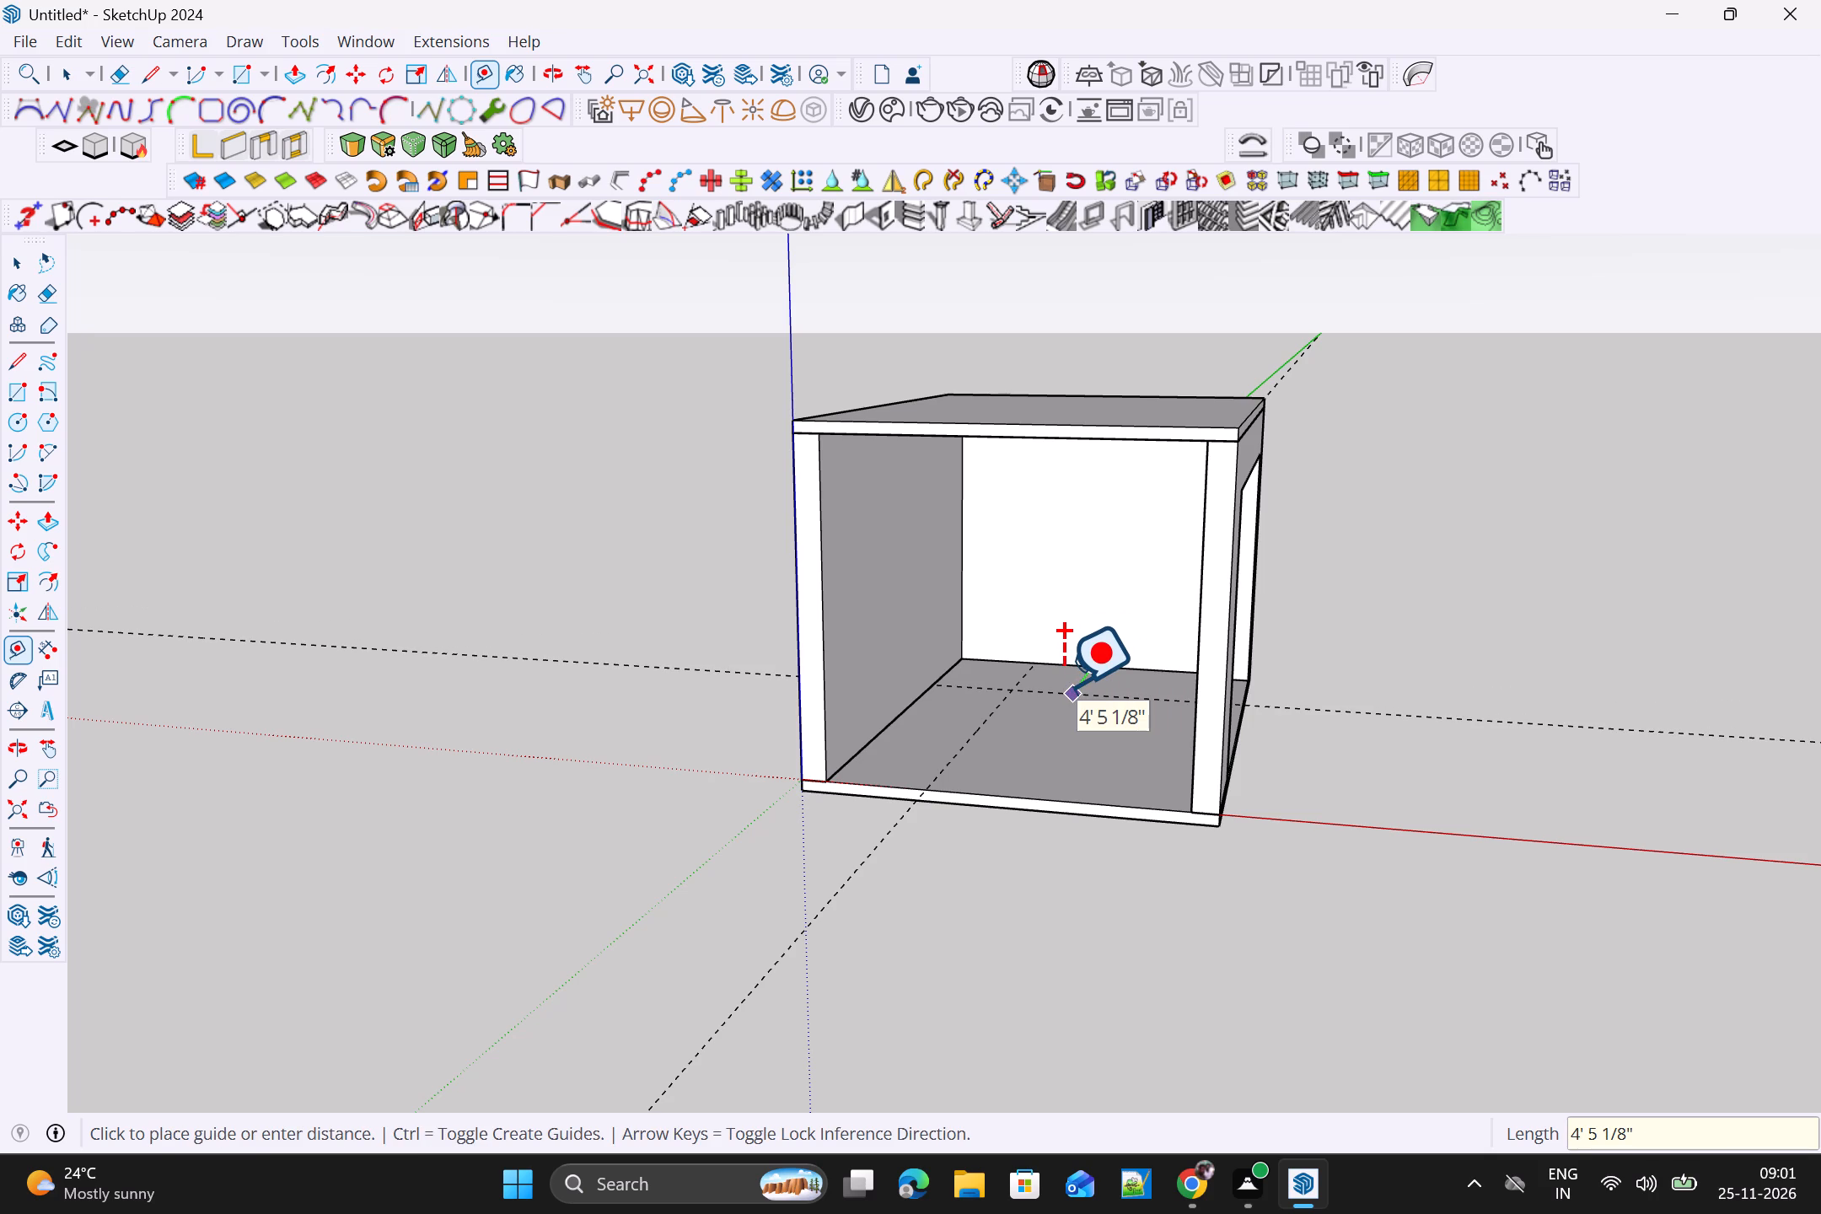
text(3')
key(Return)
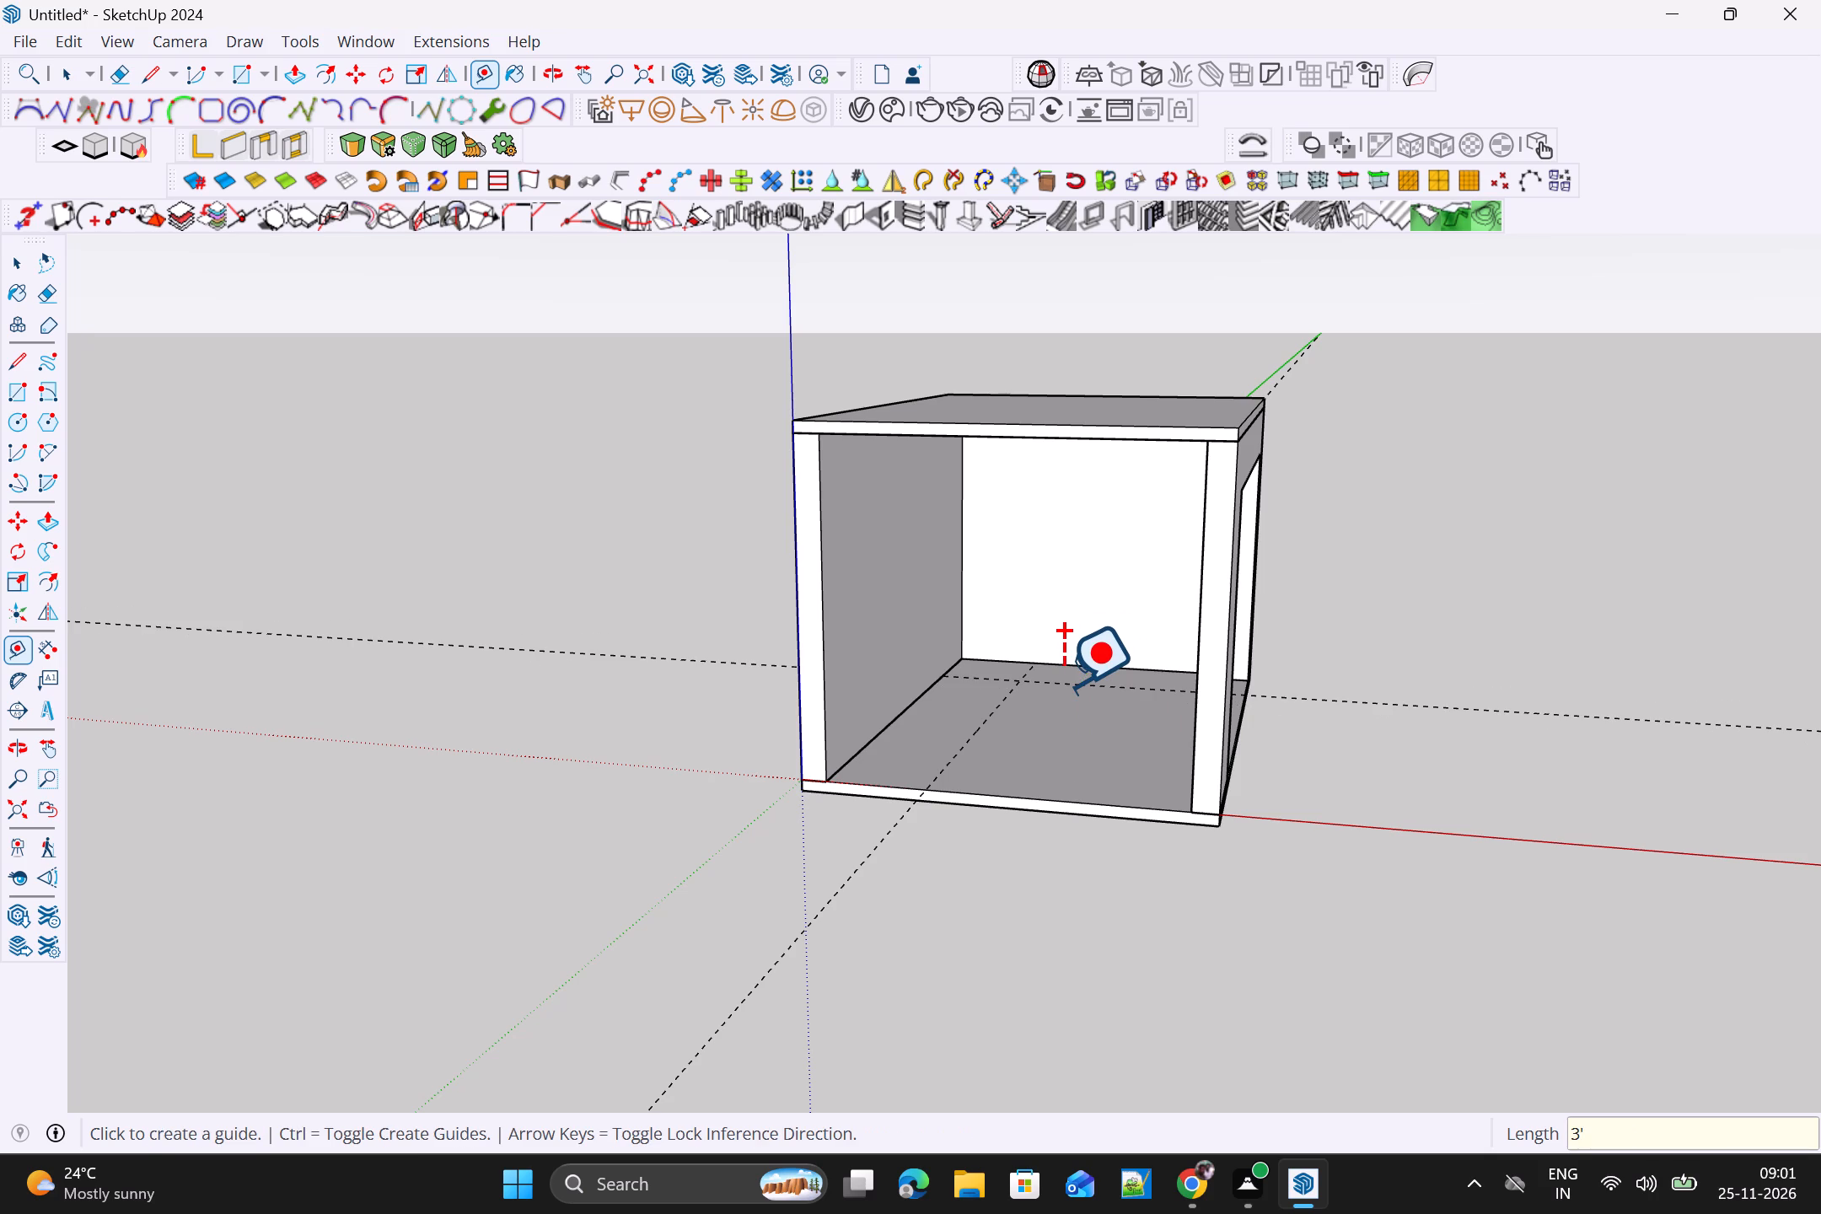
Draw a floor rectangle about 14'6" by 3' along the solid long wall, from the rear corner to its guide.
scroll(1063, 686, down, 3)
middle_drag(1065, 711, 1061, 845)
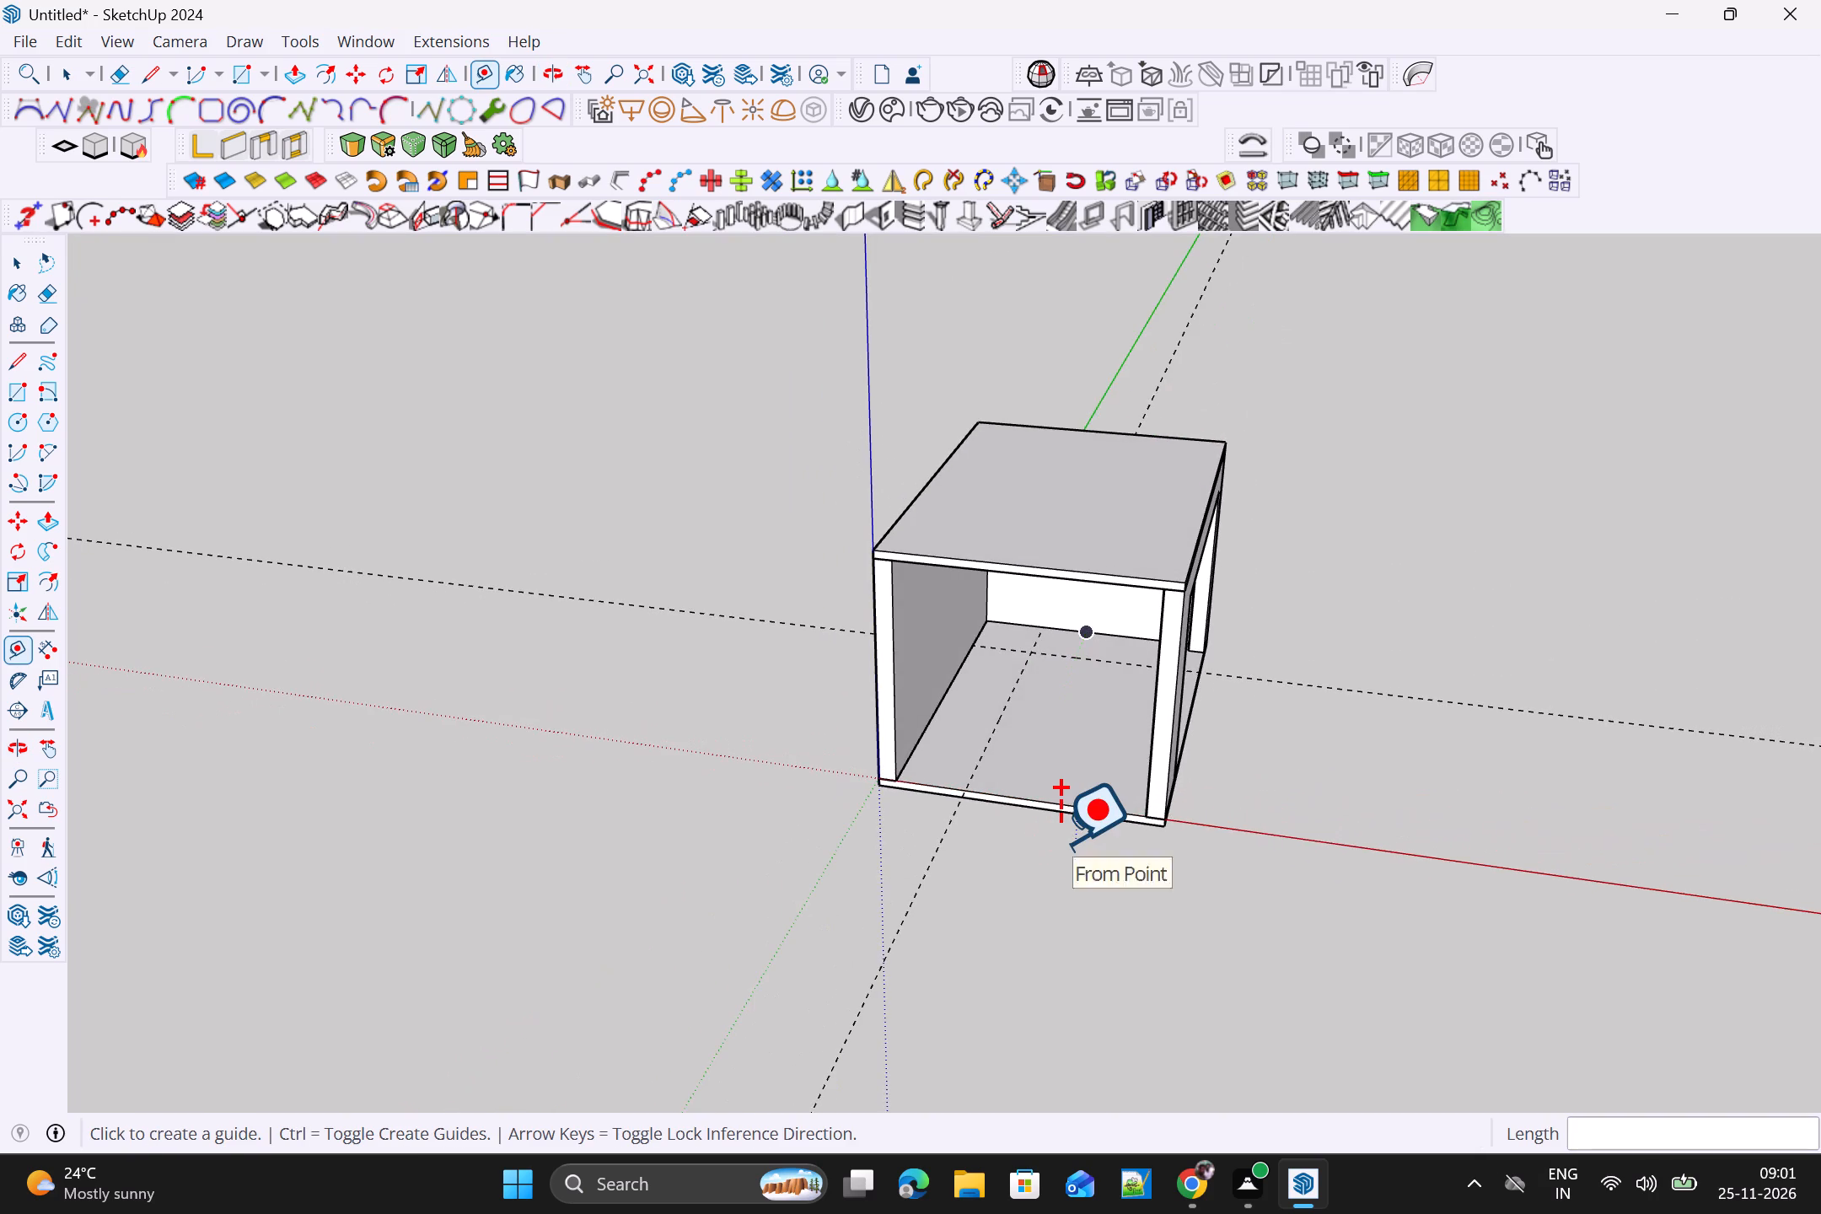
scroll(1060, 841, up, 2)
key(r)
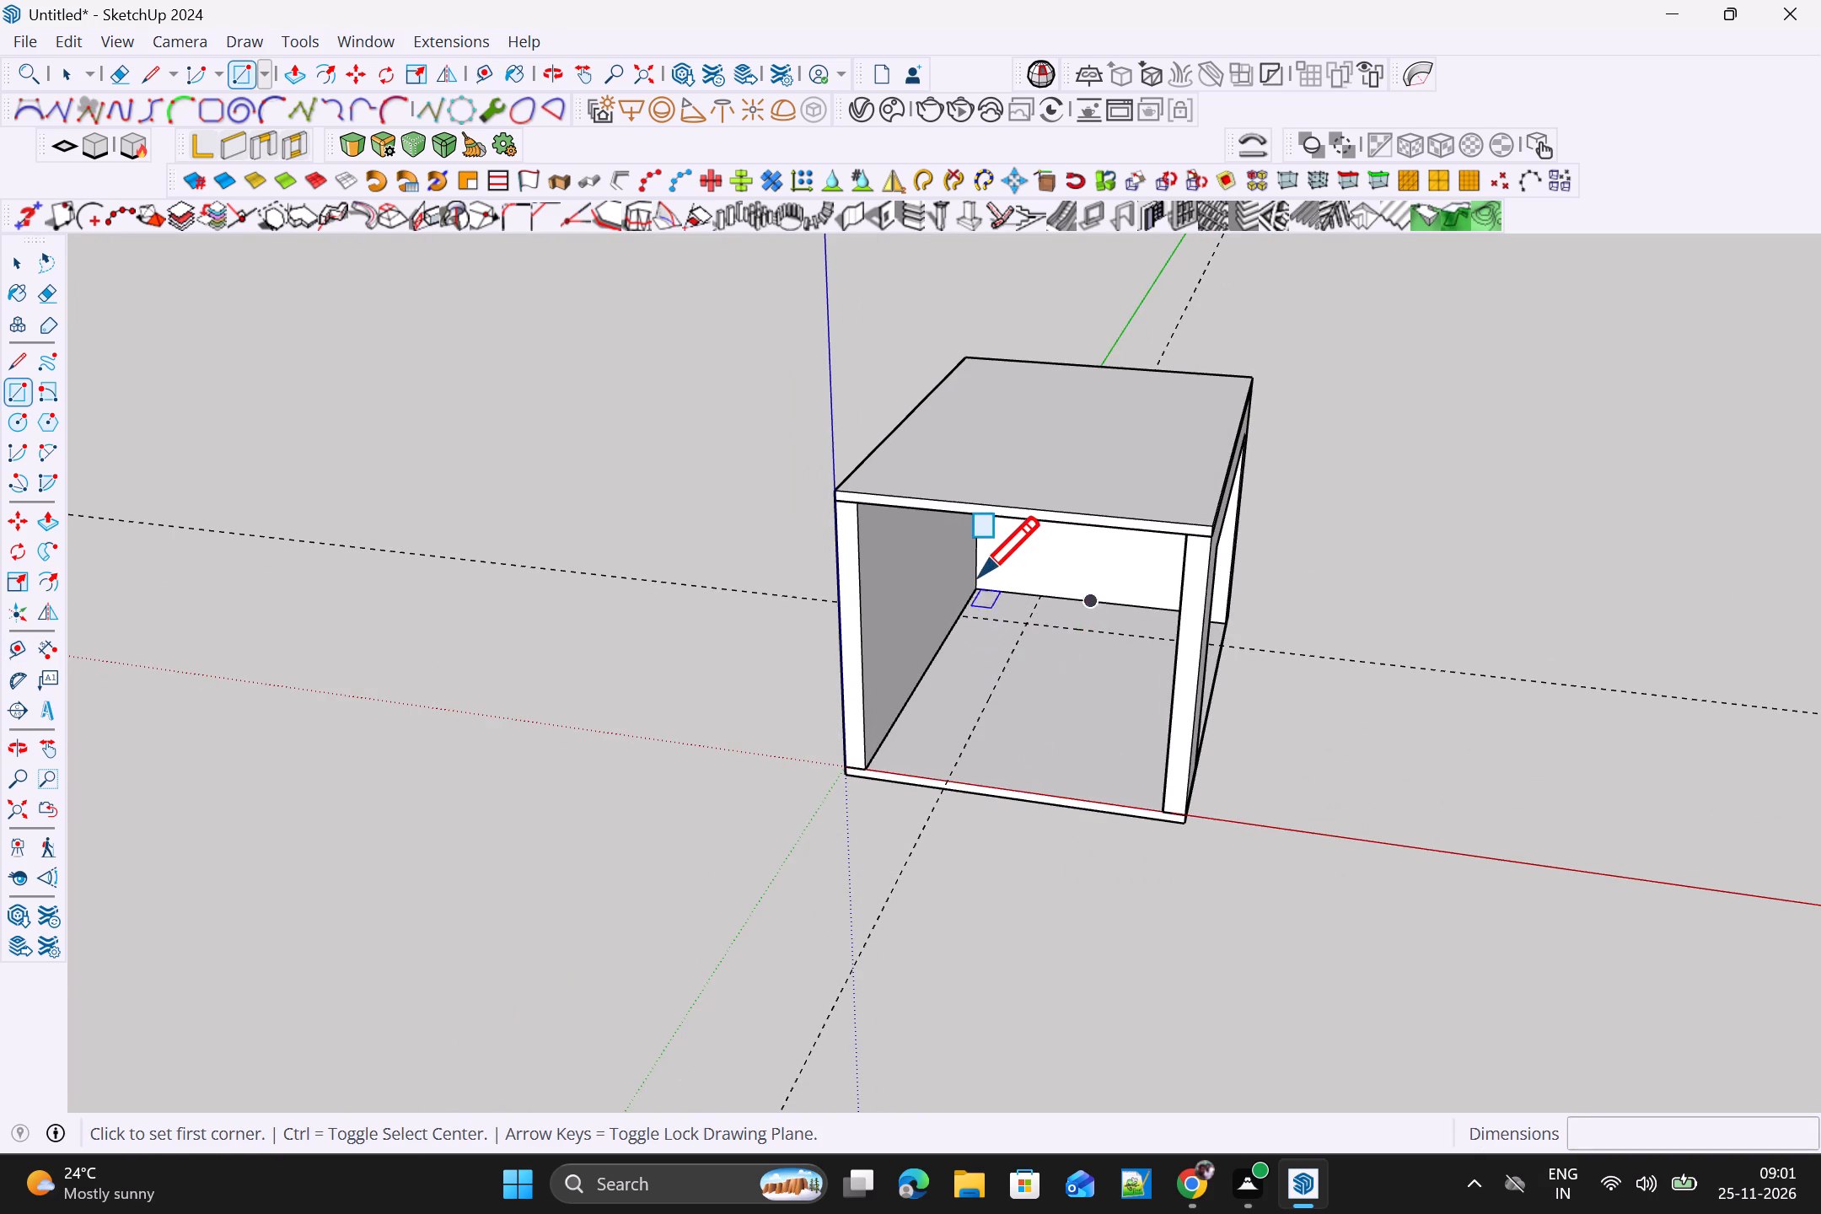
click(976, 587)
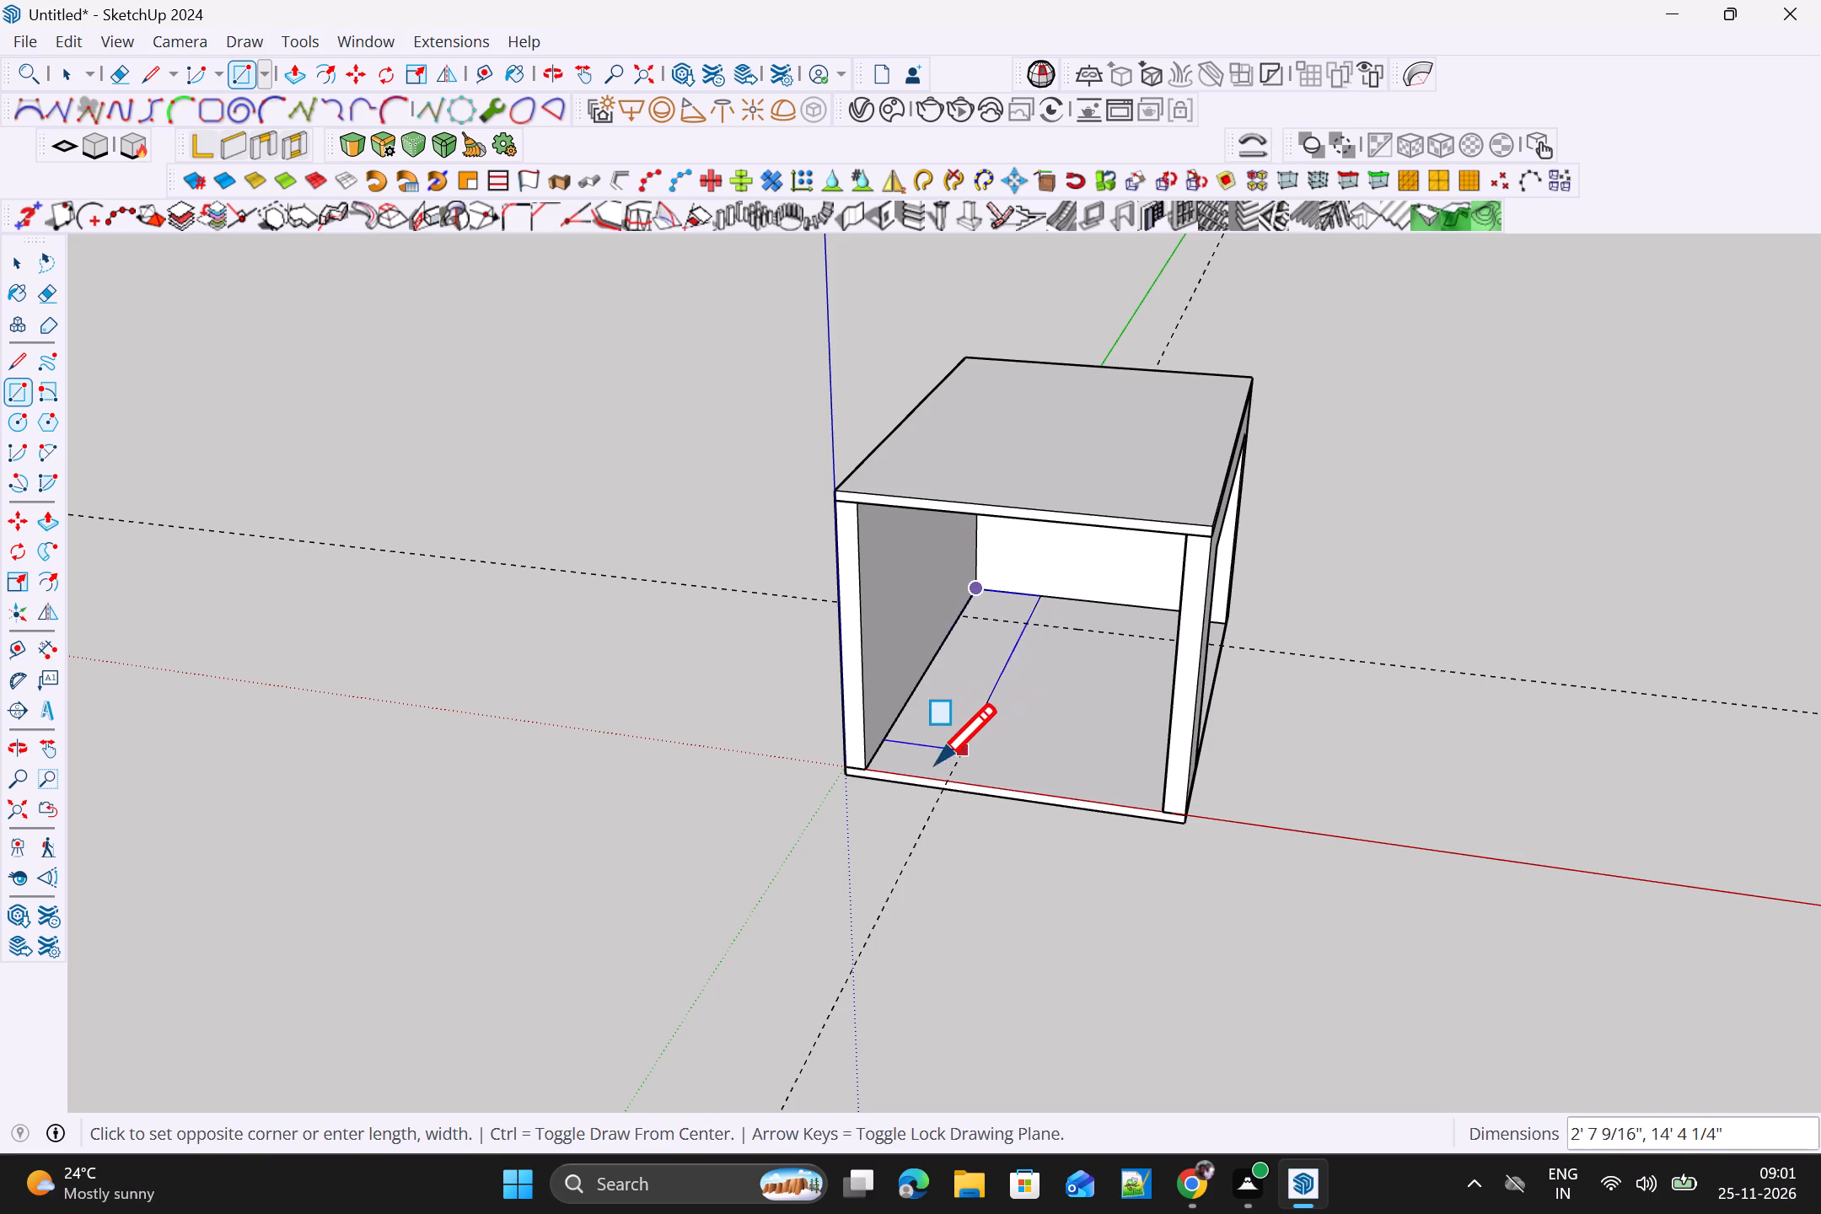
click(958, 756)
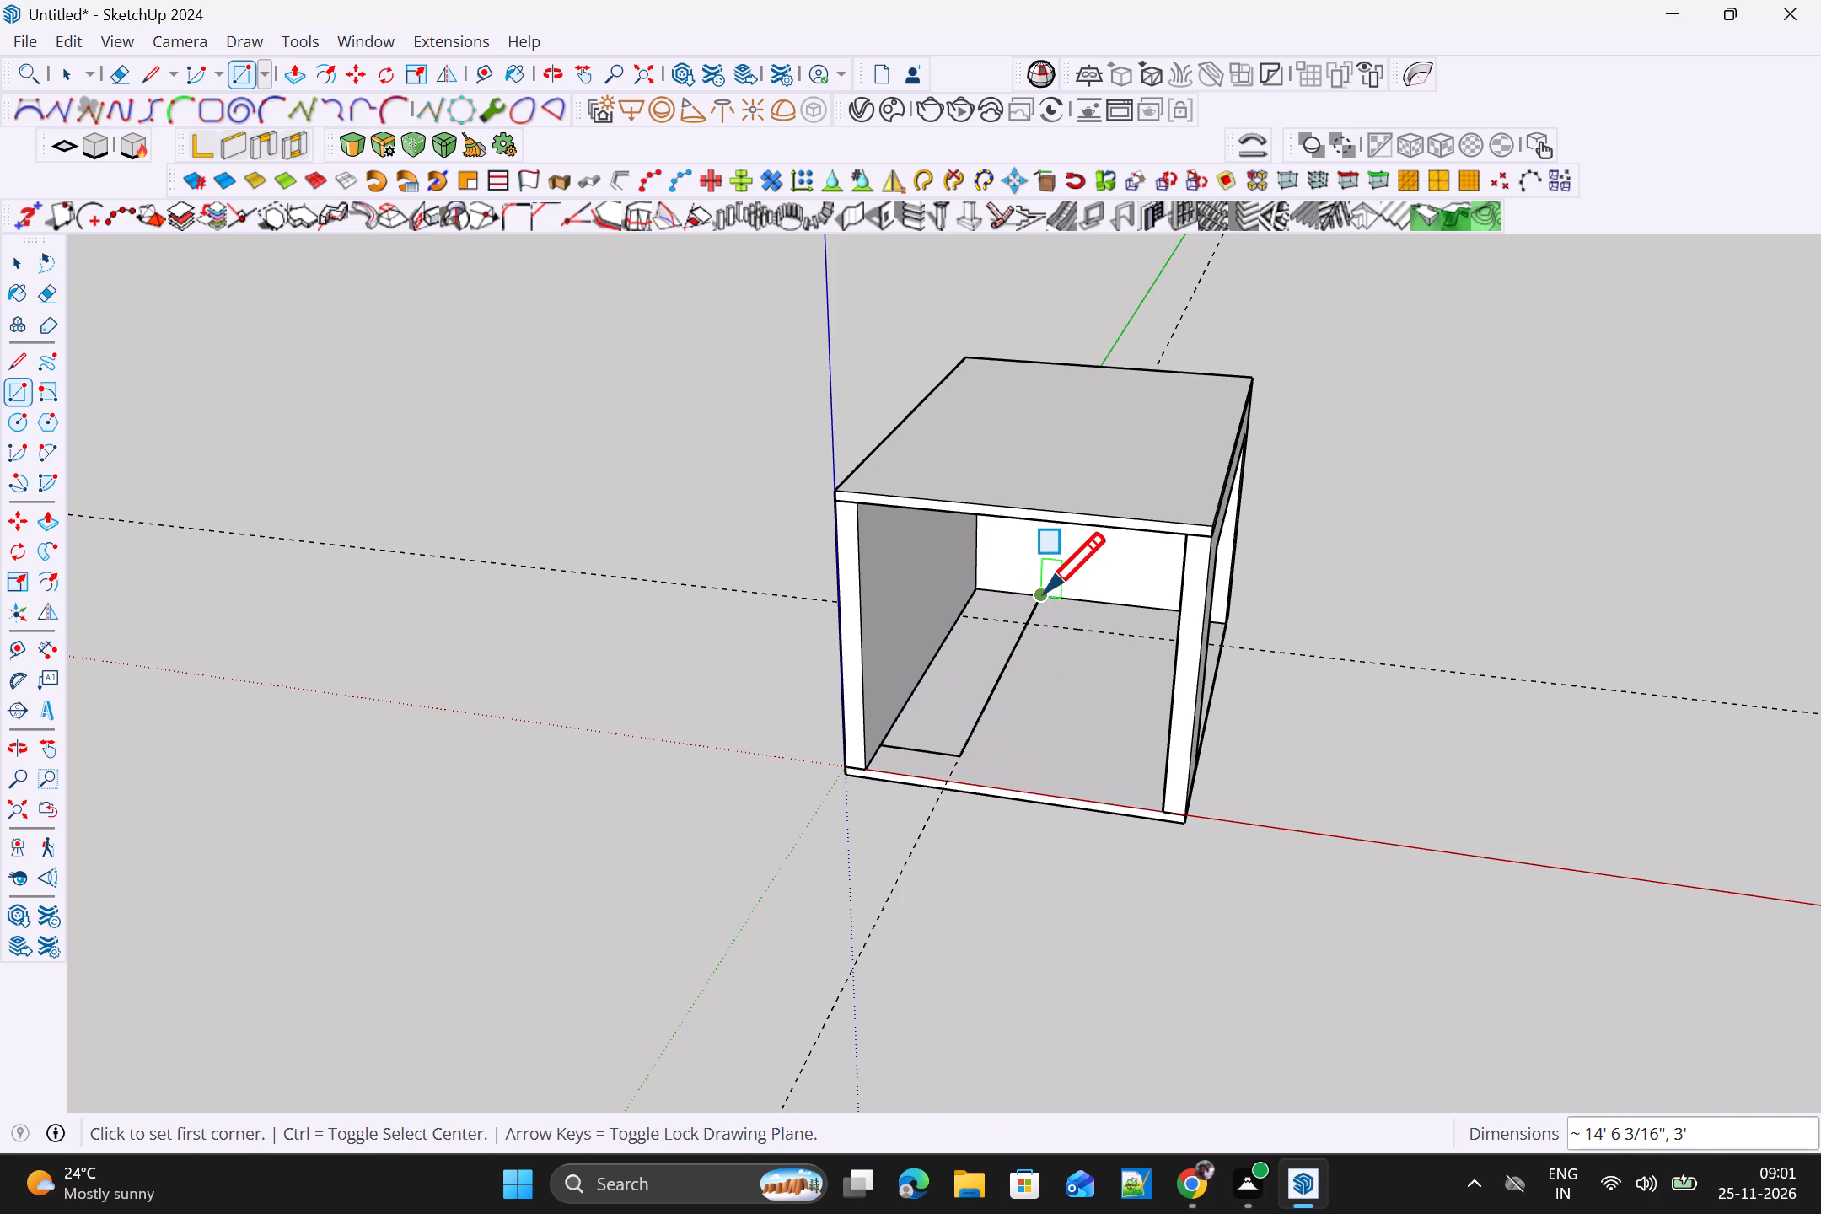
Draw an adjoining floor rectangle about 5'8" by 3' along the rear wall, from the first rectangle's rear corner to the guide.
click(1041, 599)
scroll(1131, 633, up, 2)
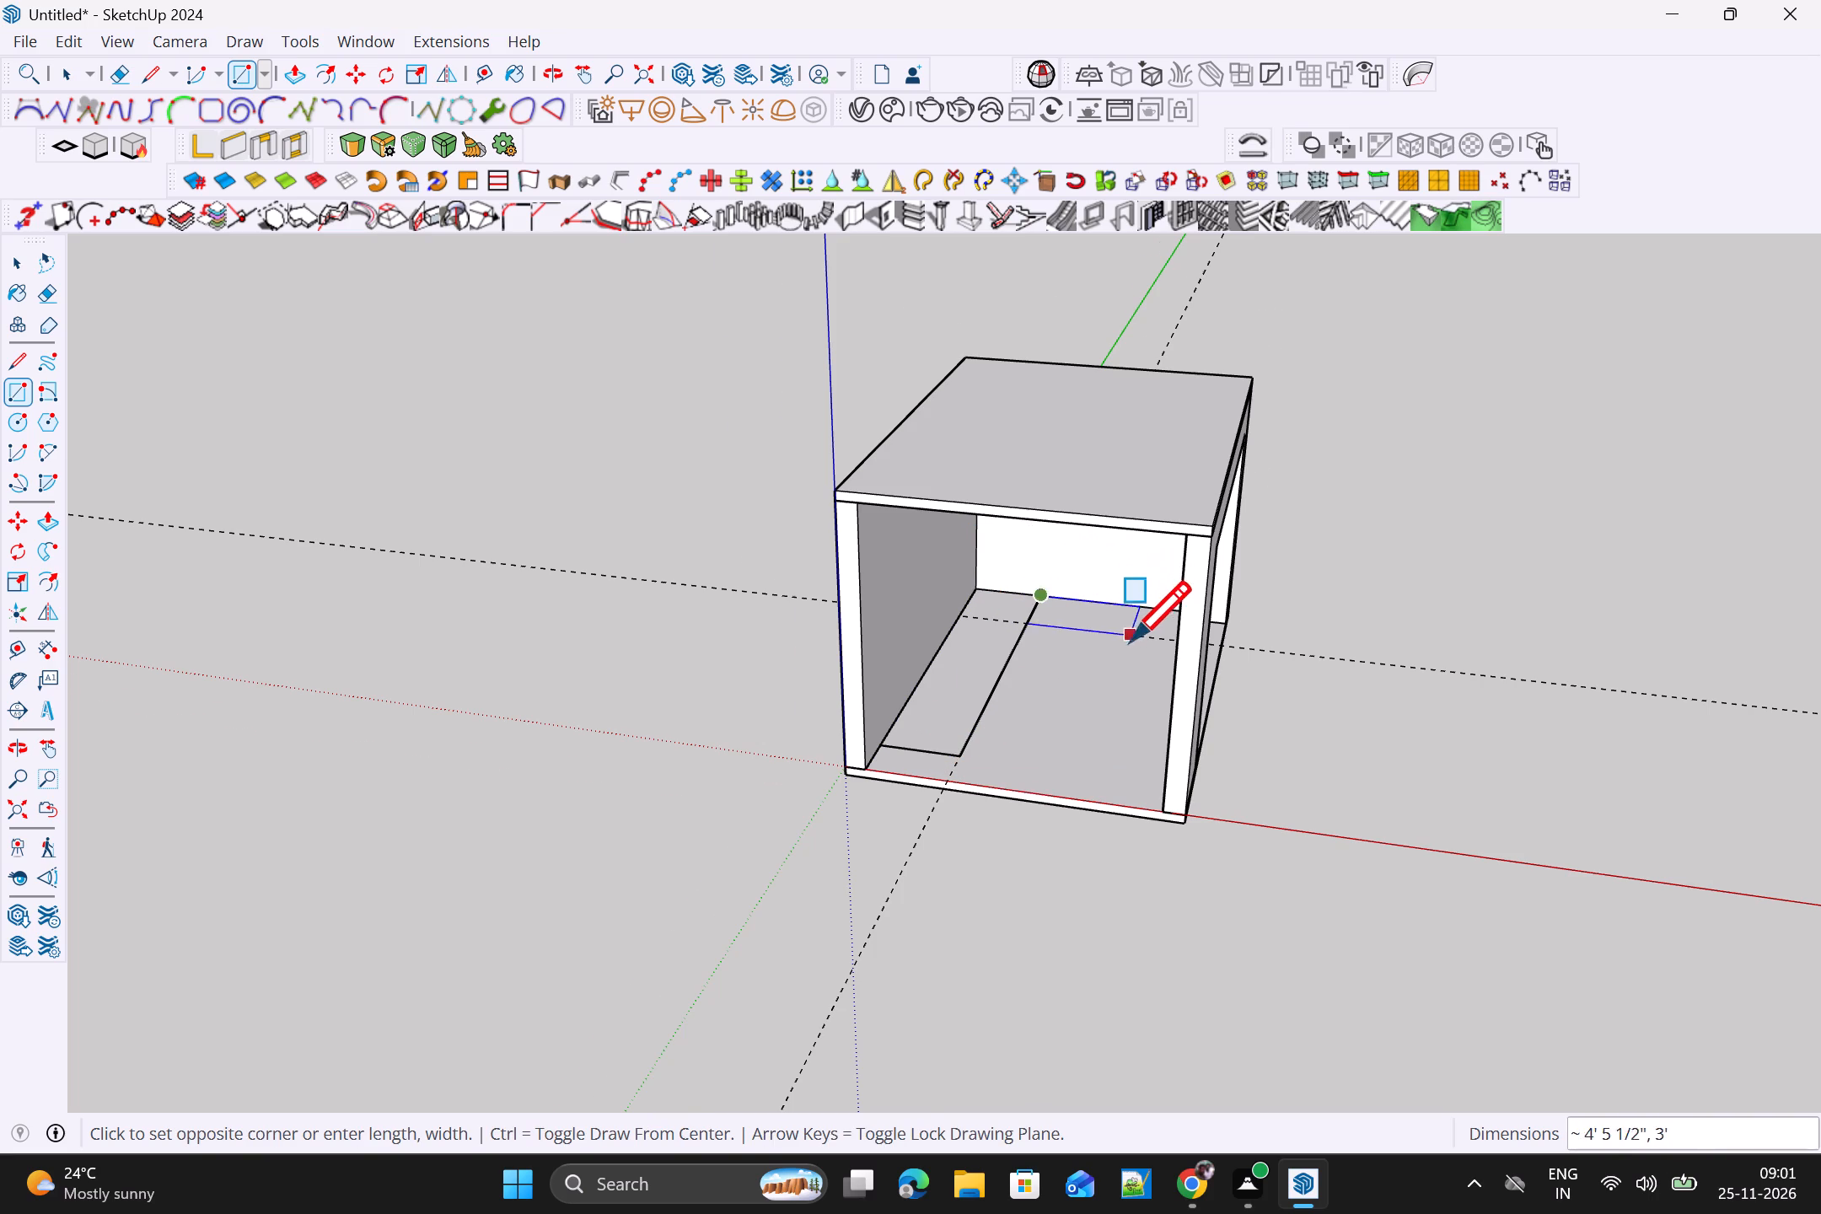
scroll(1147, 644, up, 2)
click(1169, 641)
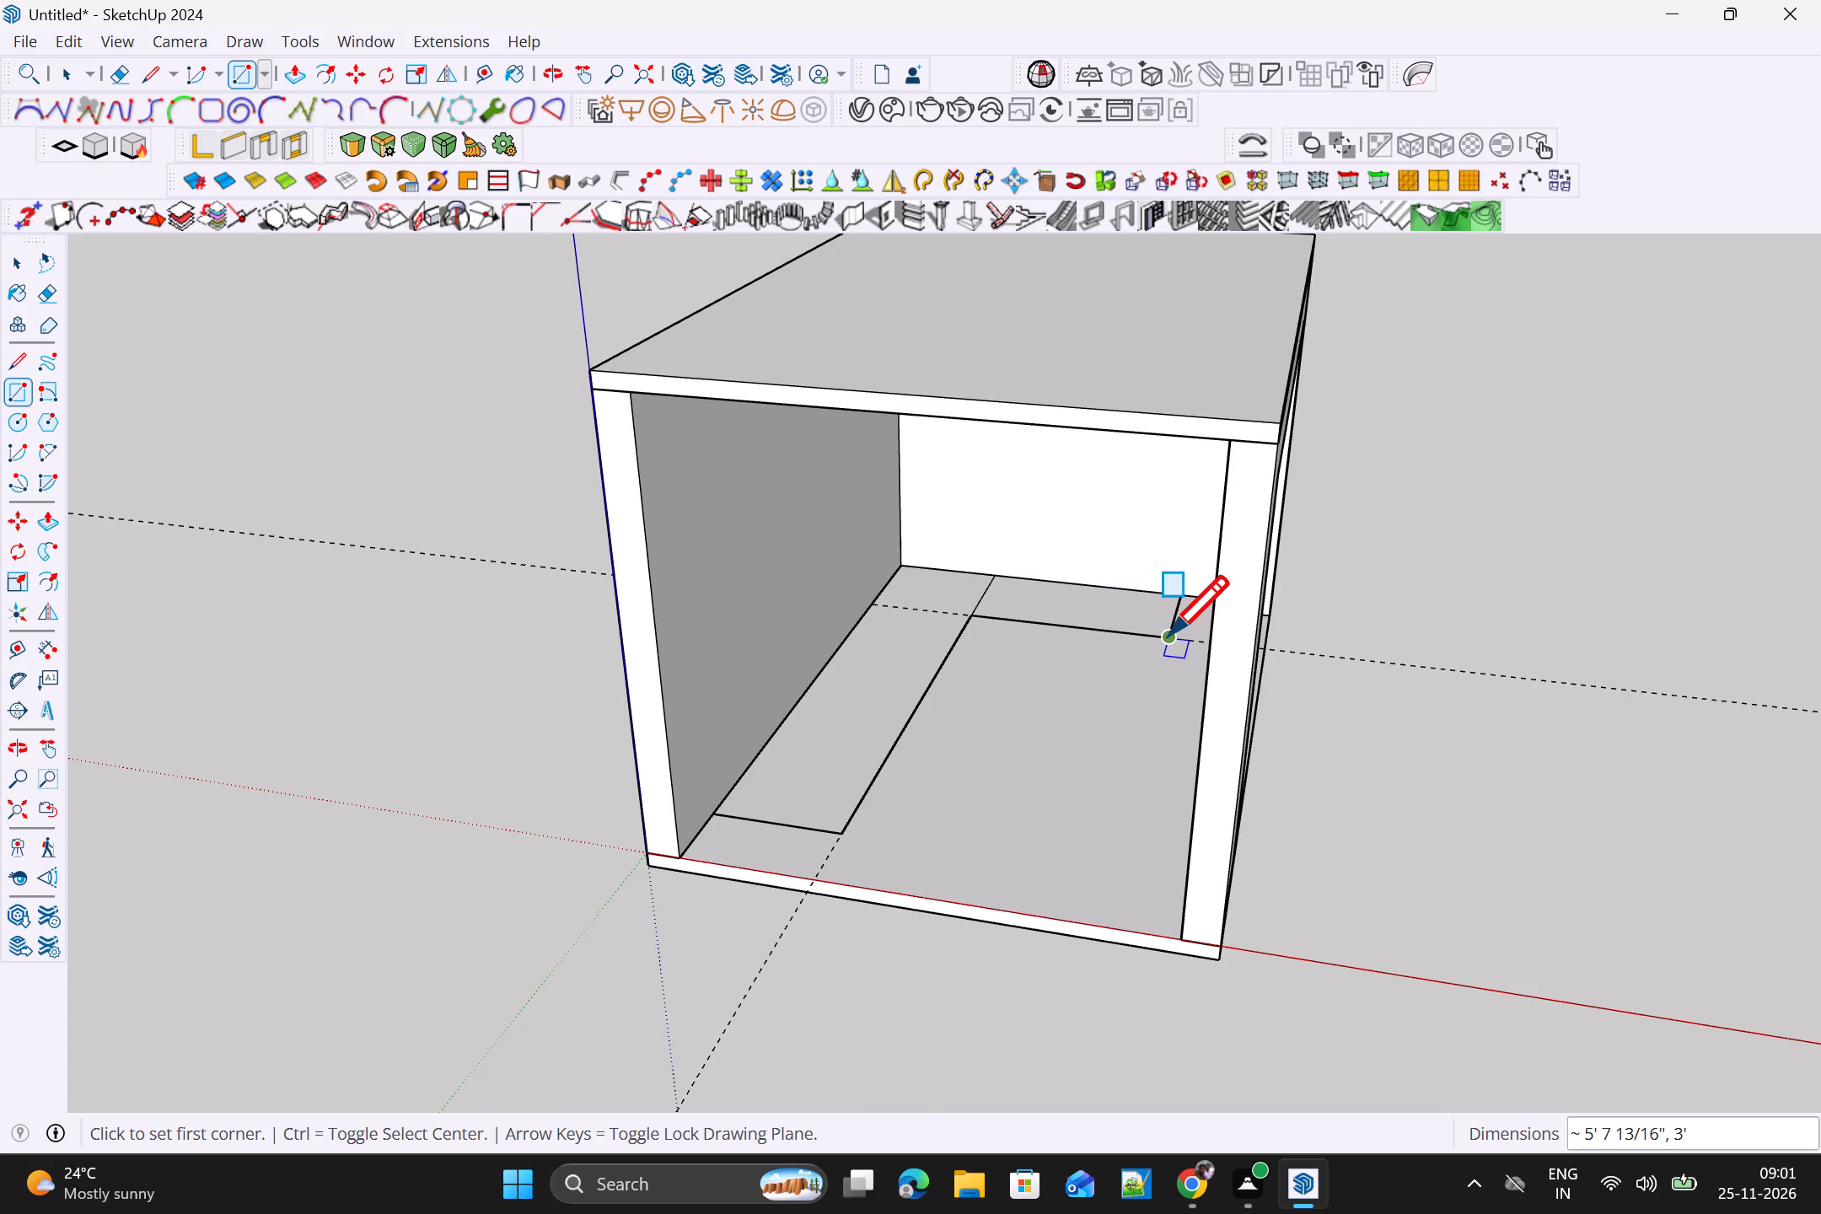
key(space)
text(tr)
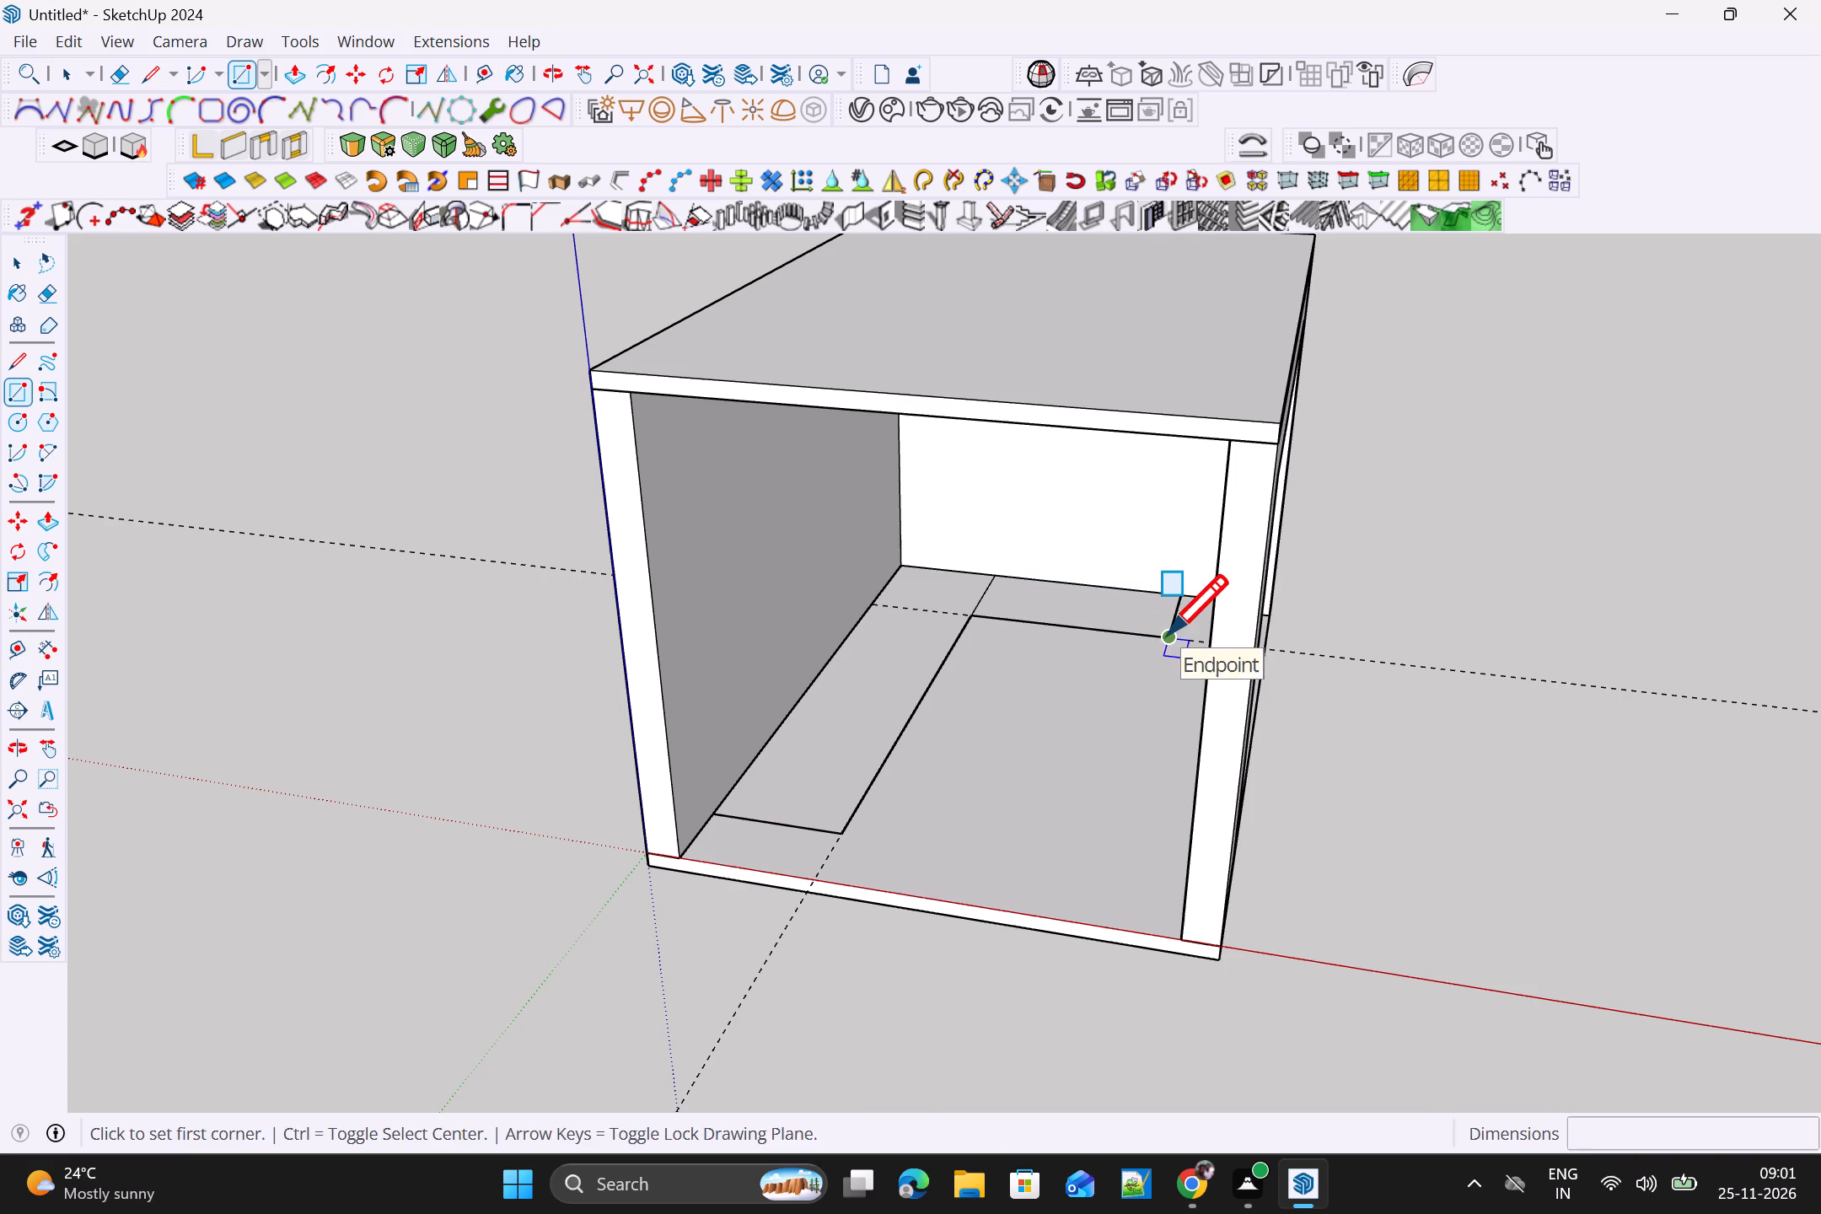
key(space)
Erase both guides and the edge dividing the two floor rectangles to form one L-shaped outline.
key(e)
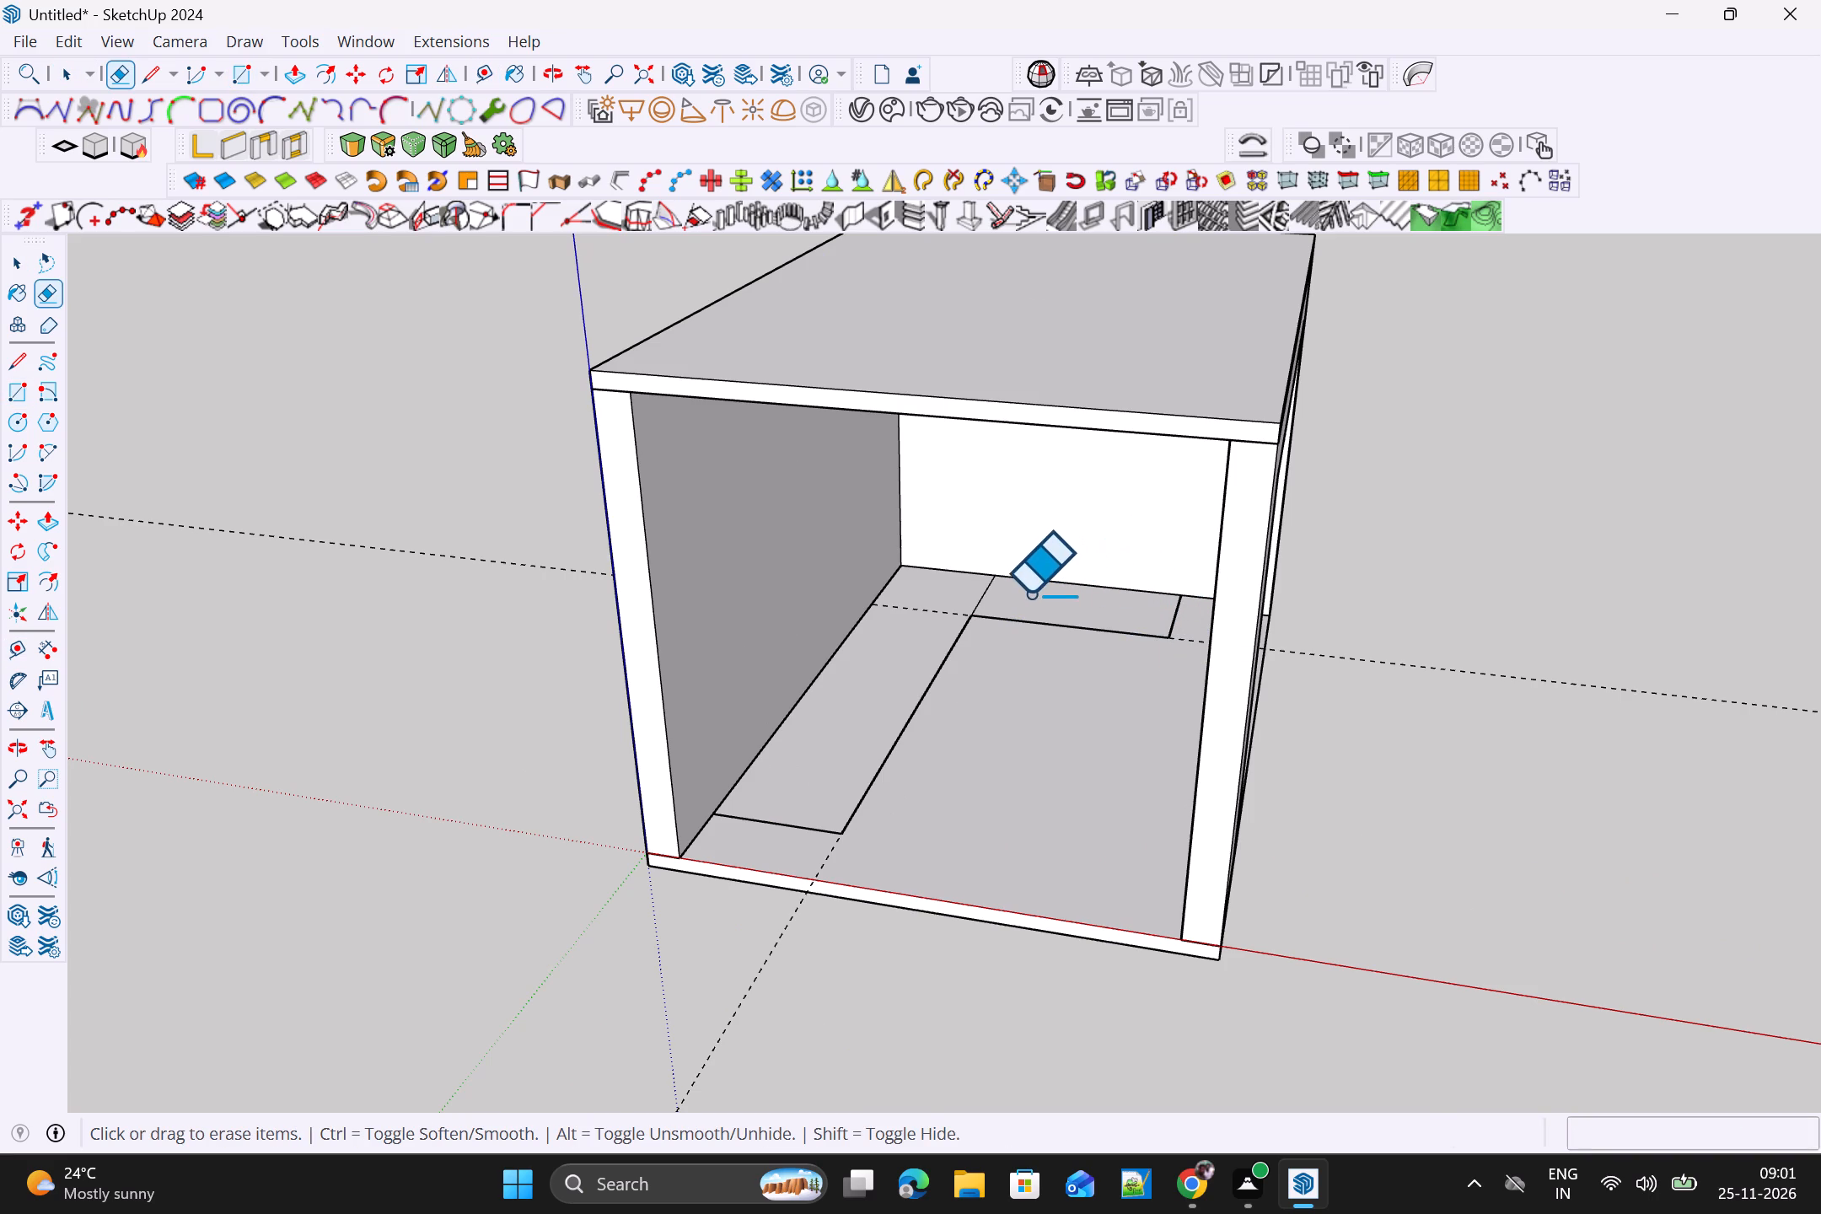
drag(1028, 594, 911, 620)
scroll(932, 636, down, 2)
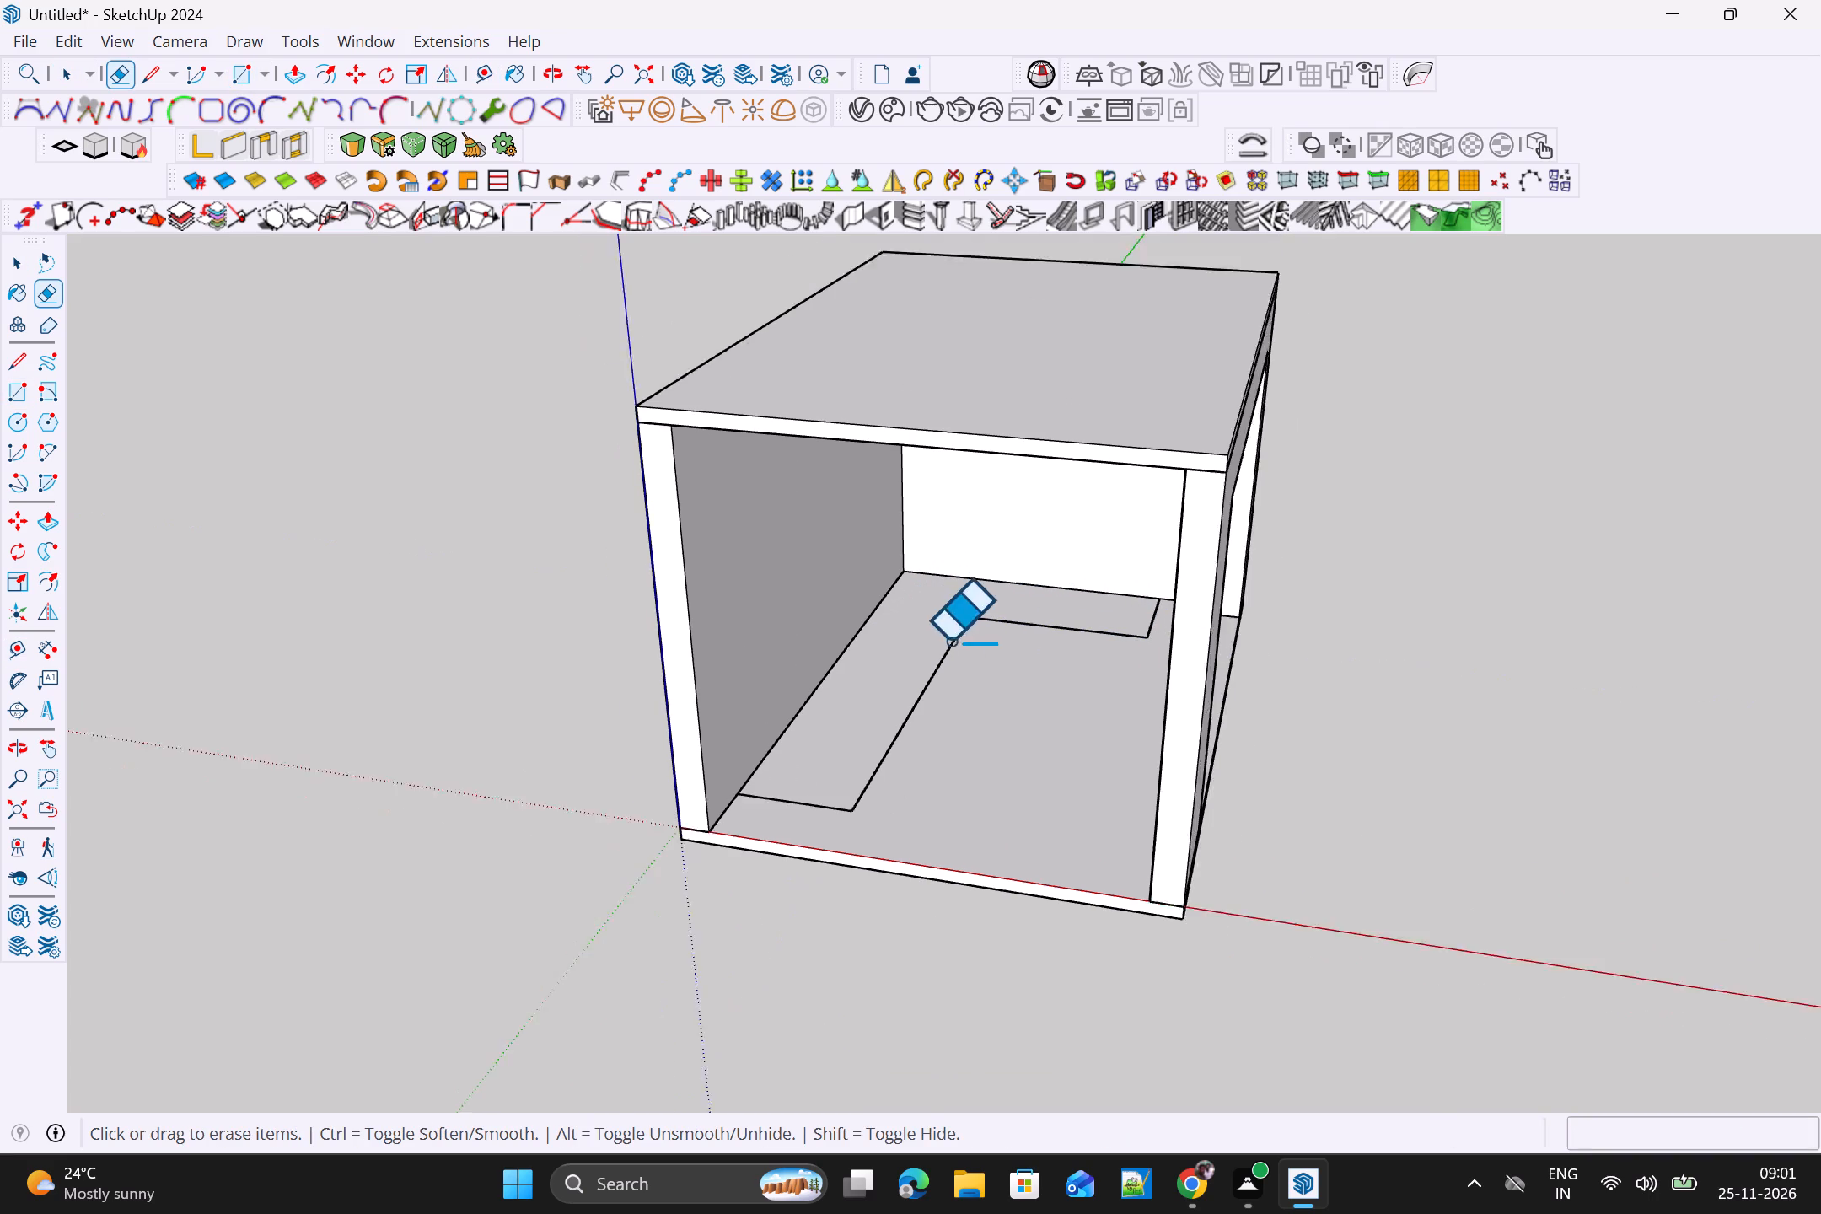
middle_drag(1091, 701, 1258, 742)
scroll(1256, 743, up, 1)
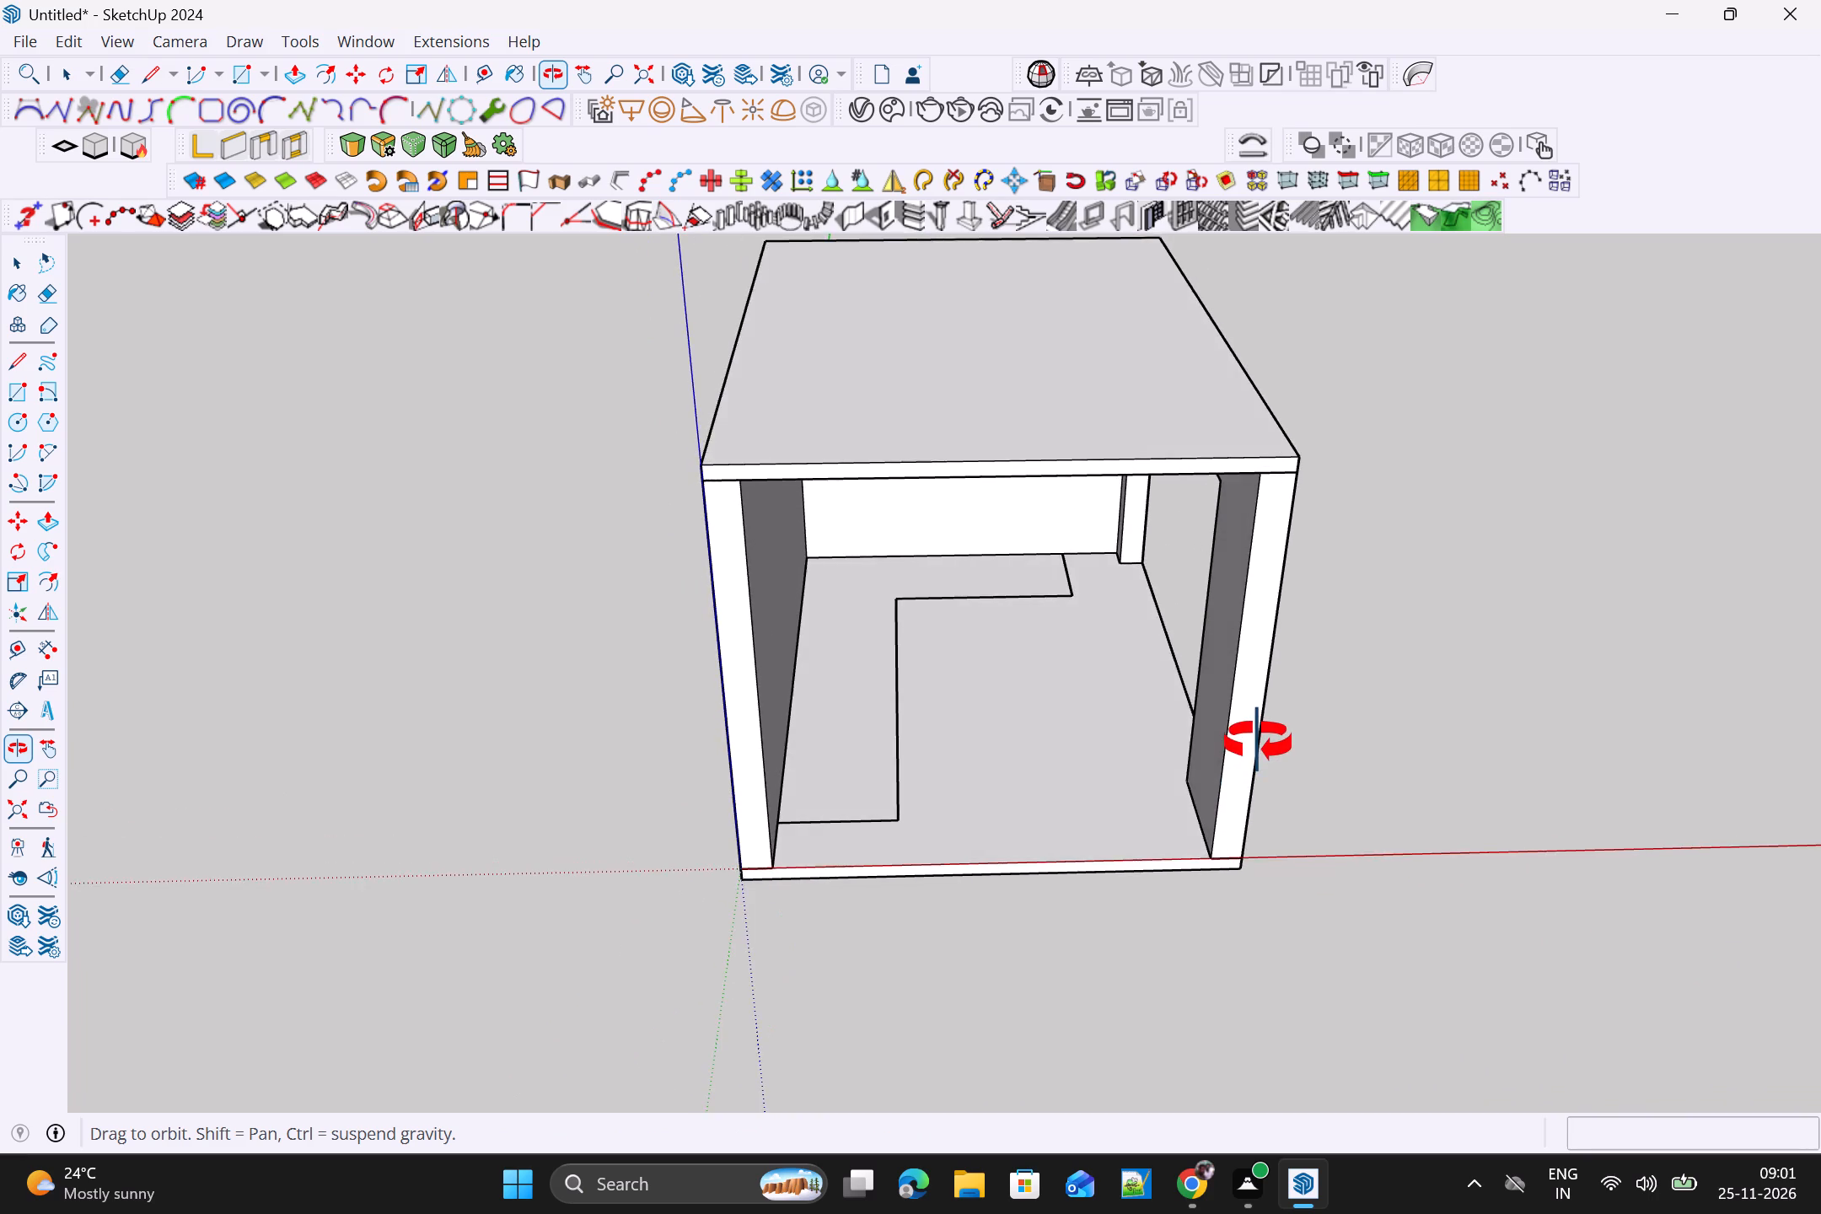
Measure the depth of both legs of the L-shaped floor outline from the walls.
middle_drag(1258, 742, 1156, 752)
scroll(459, 650, up, 3)
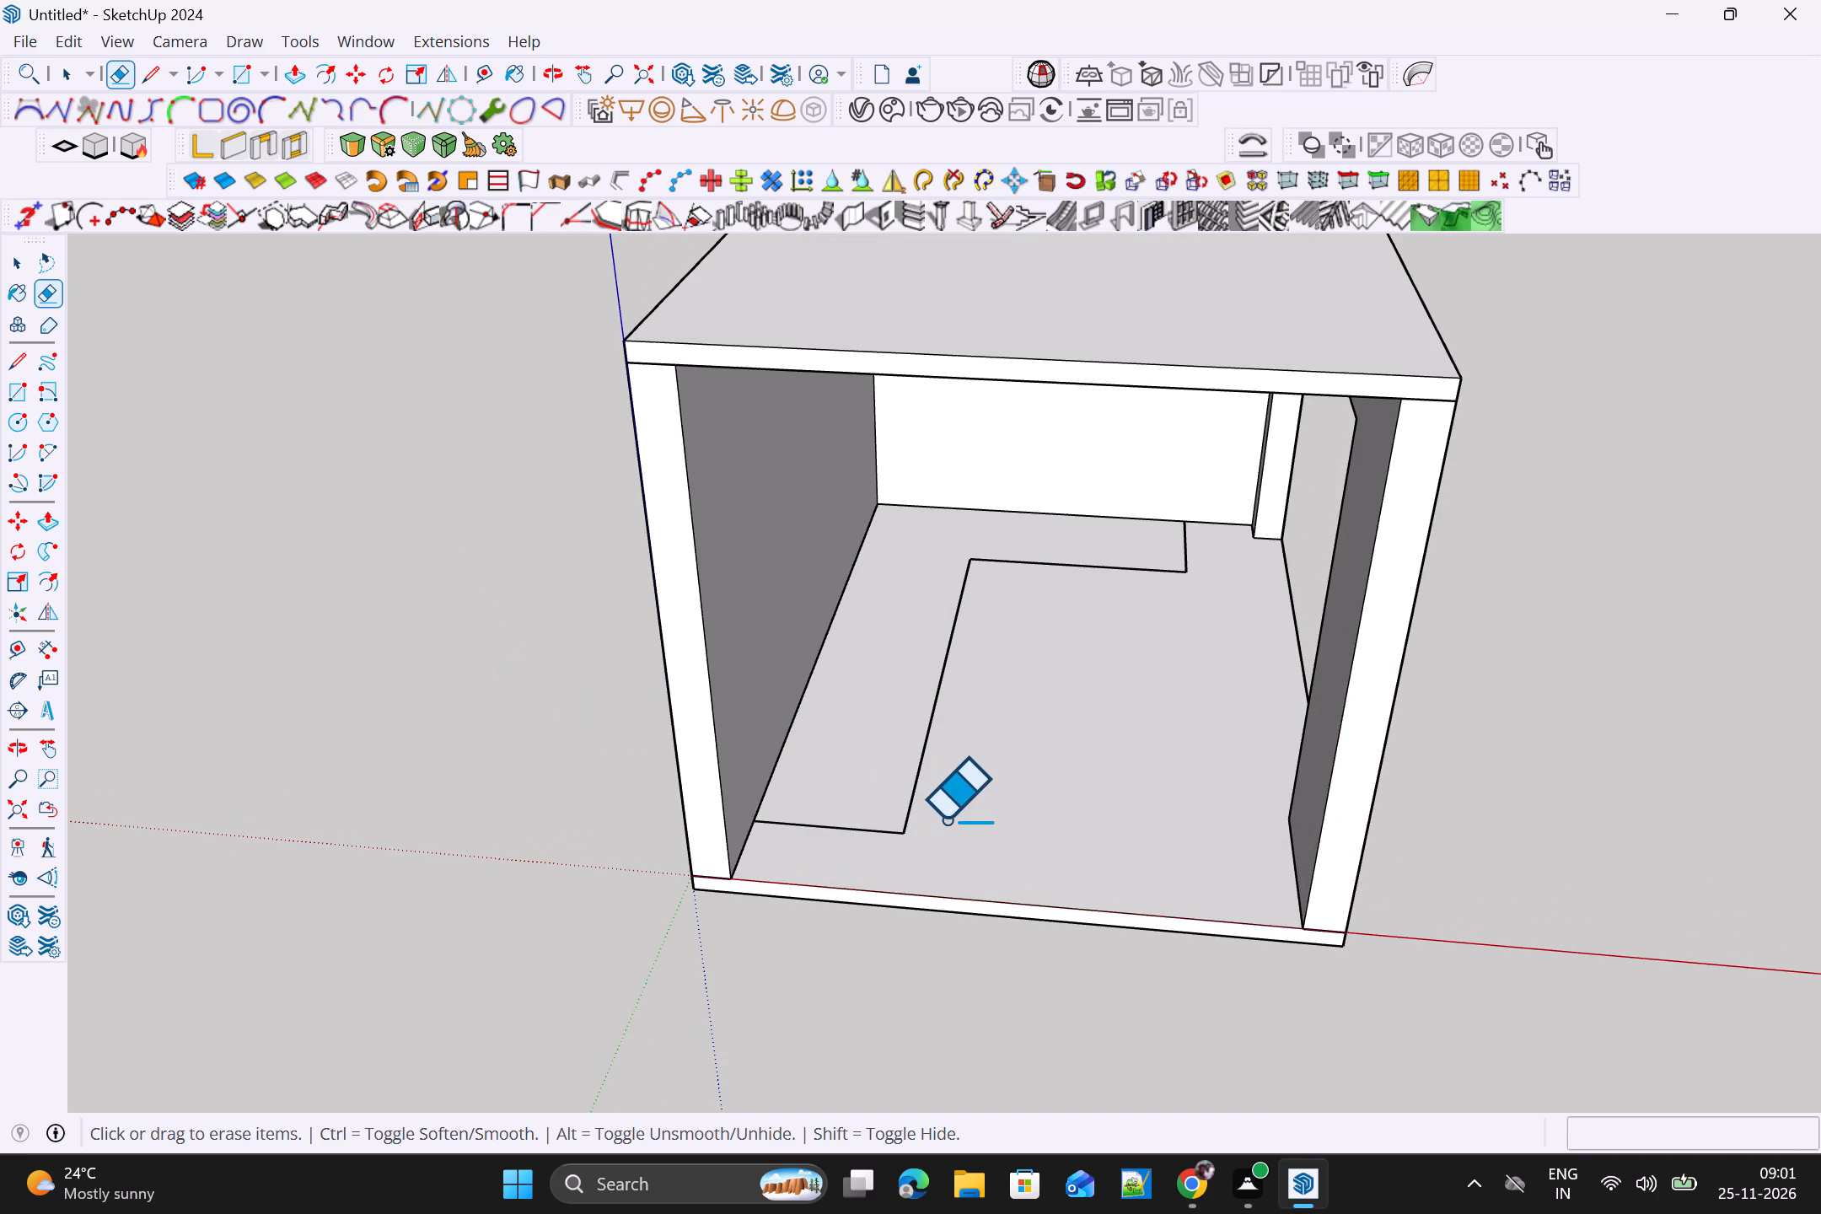
scroll(1108, 636, up, 5)
middle_drag(1127, 481, 1128, 580)
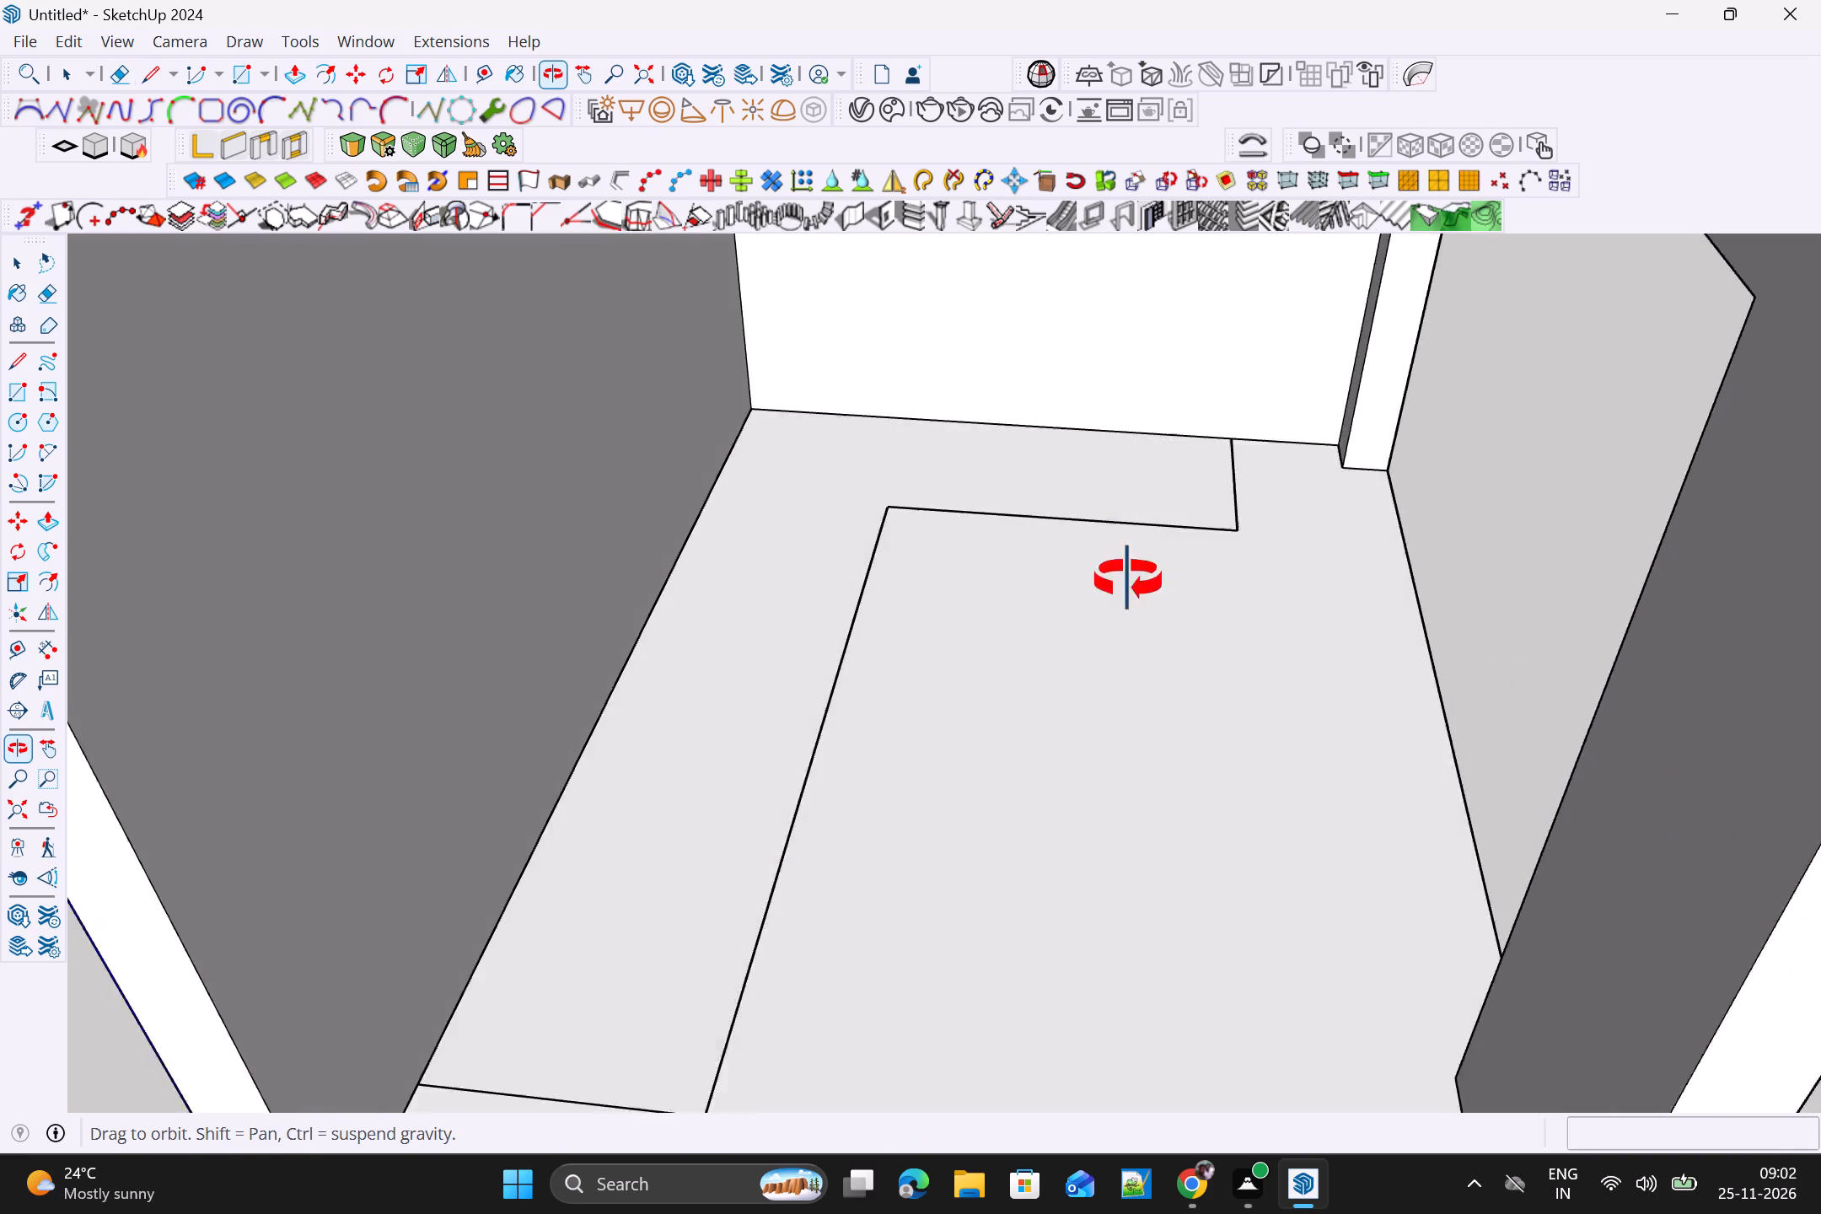
middle_drag(1128, 580, 950, 379)
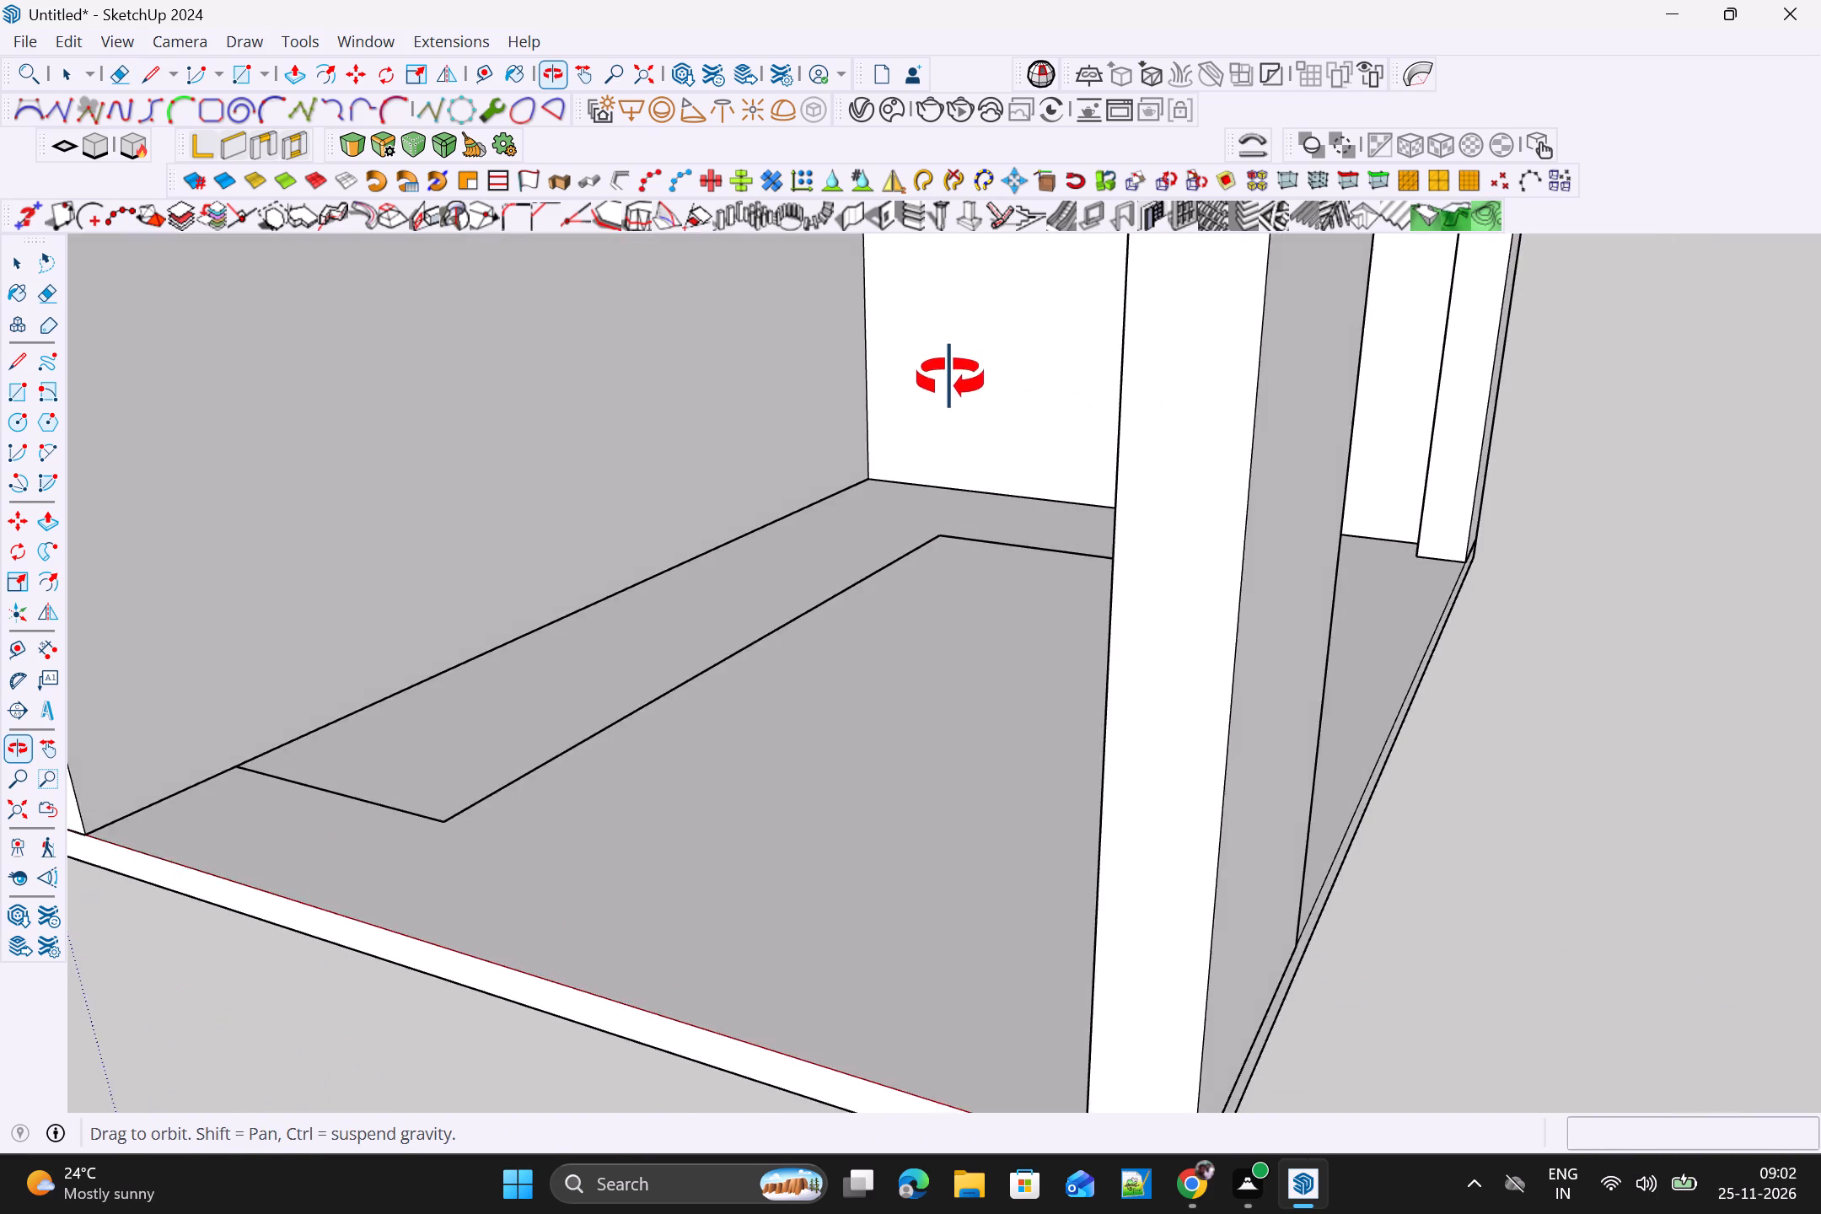
middle_drag(950, 379, 1055, 406)
key(space)
key(t)
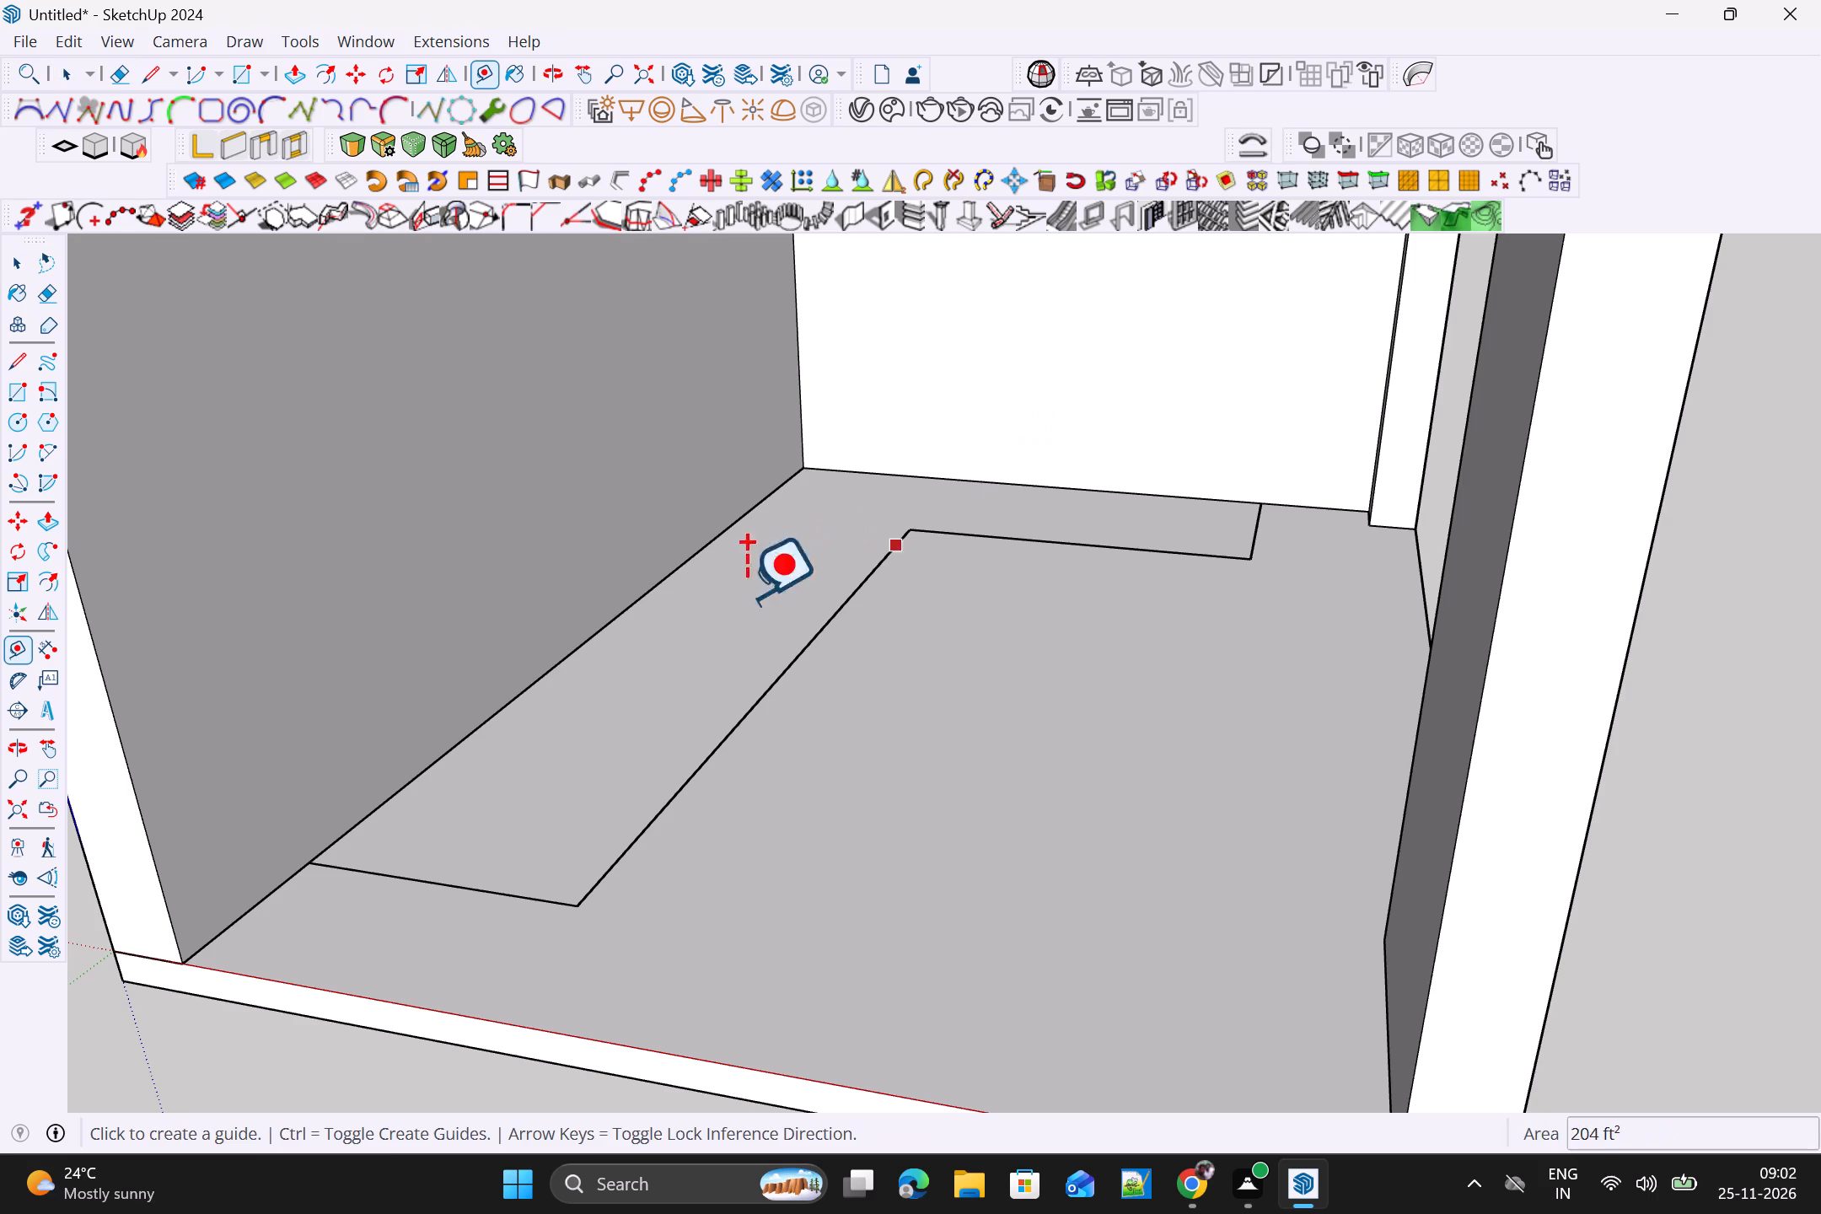
click(506, 697)
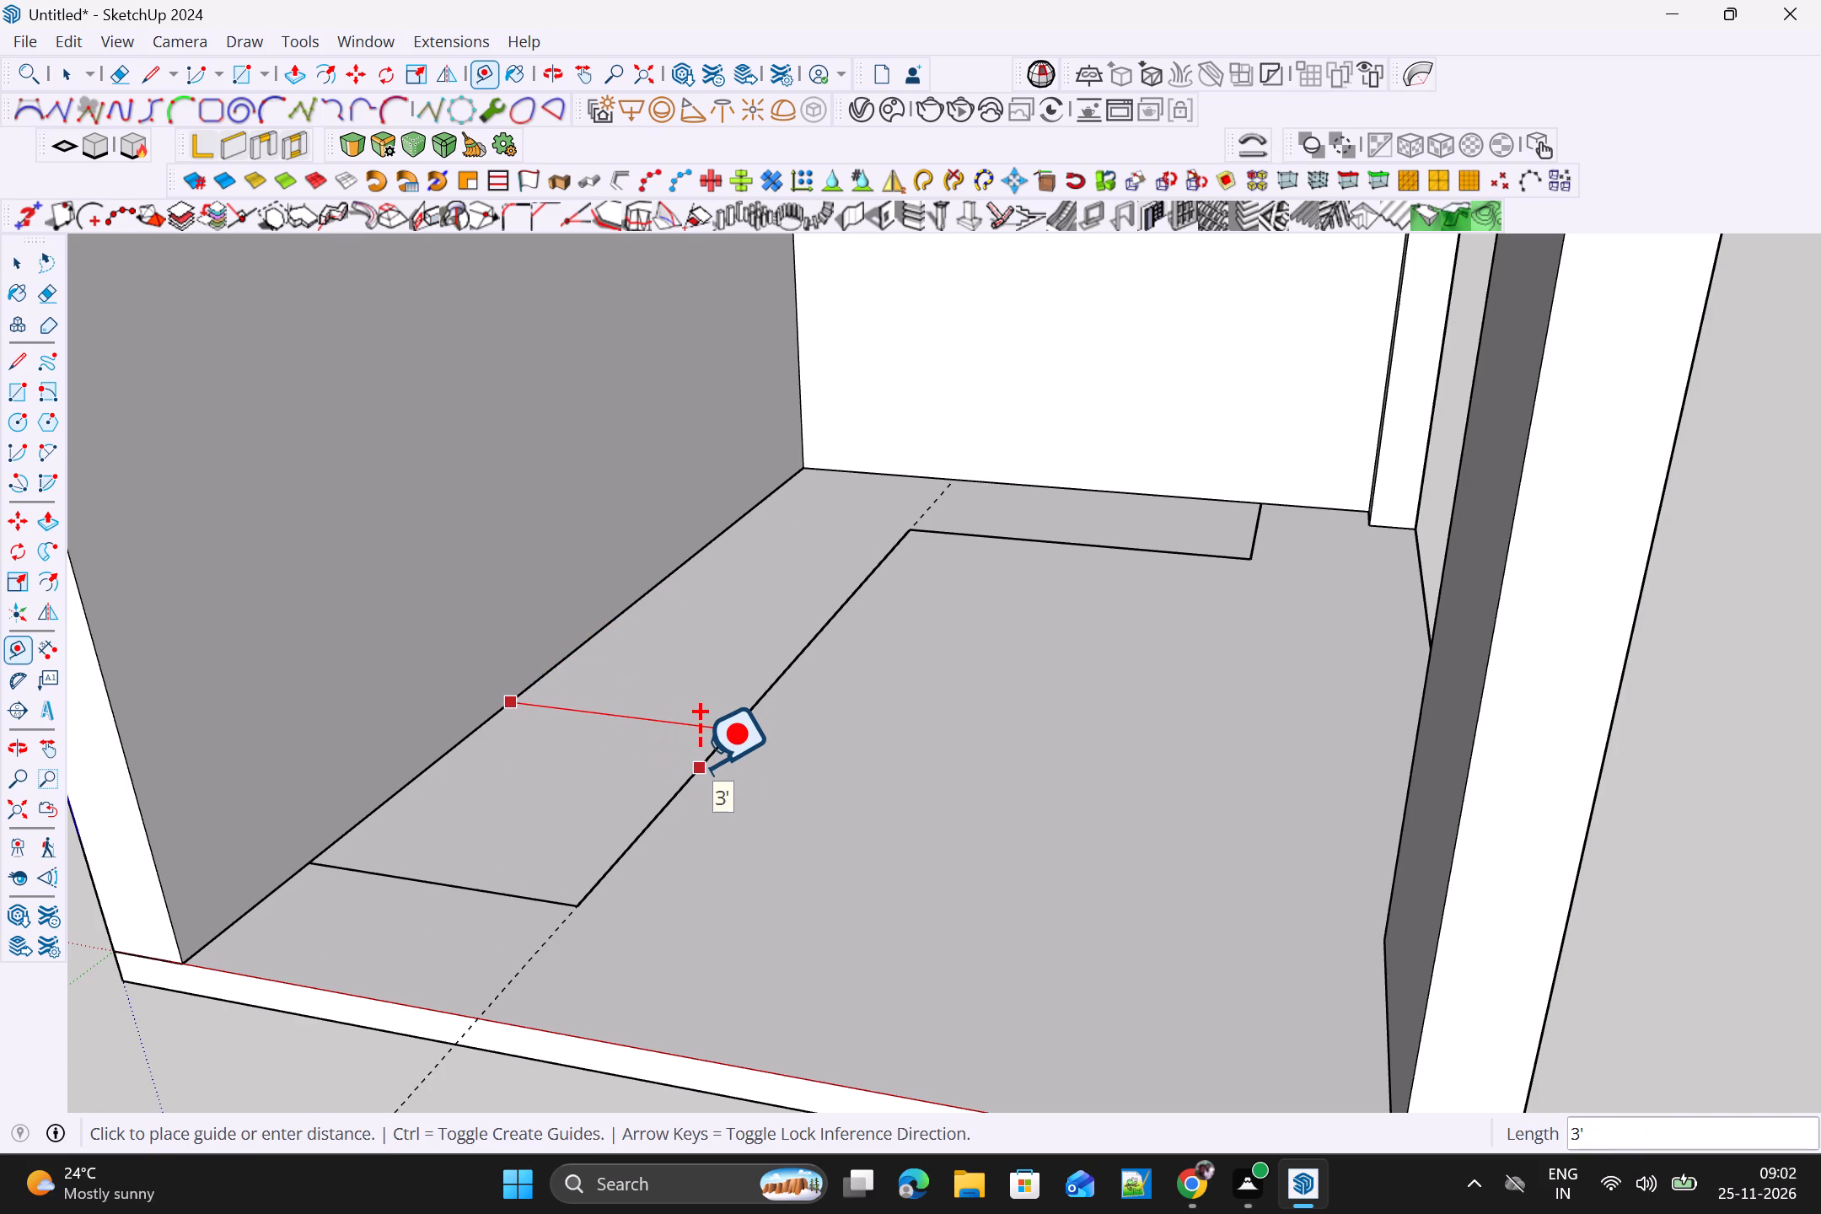
key(Escape)
click(1094, 488)
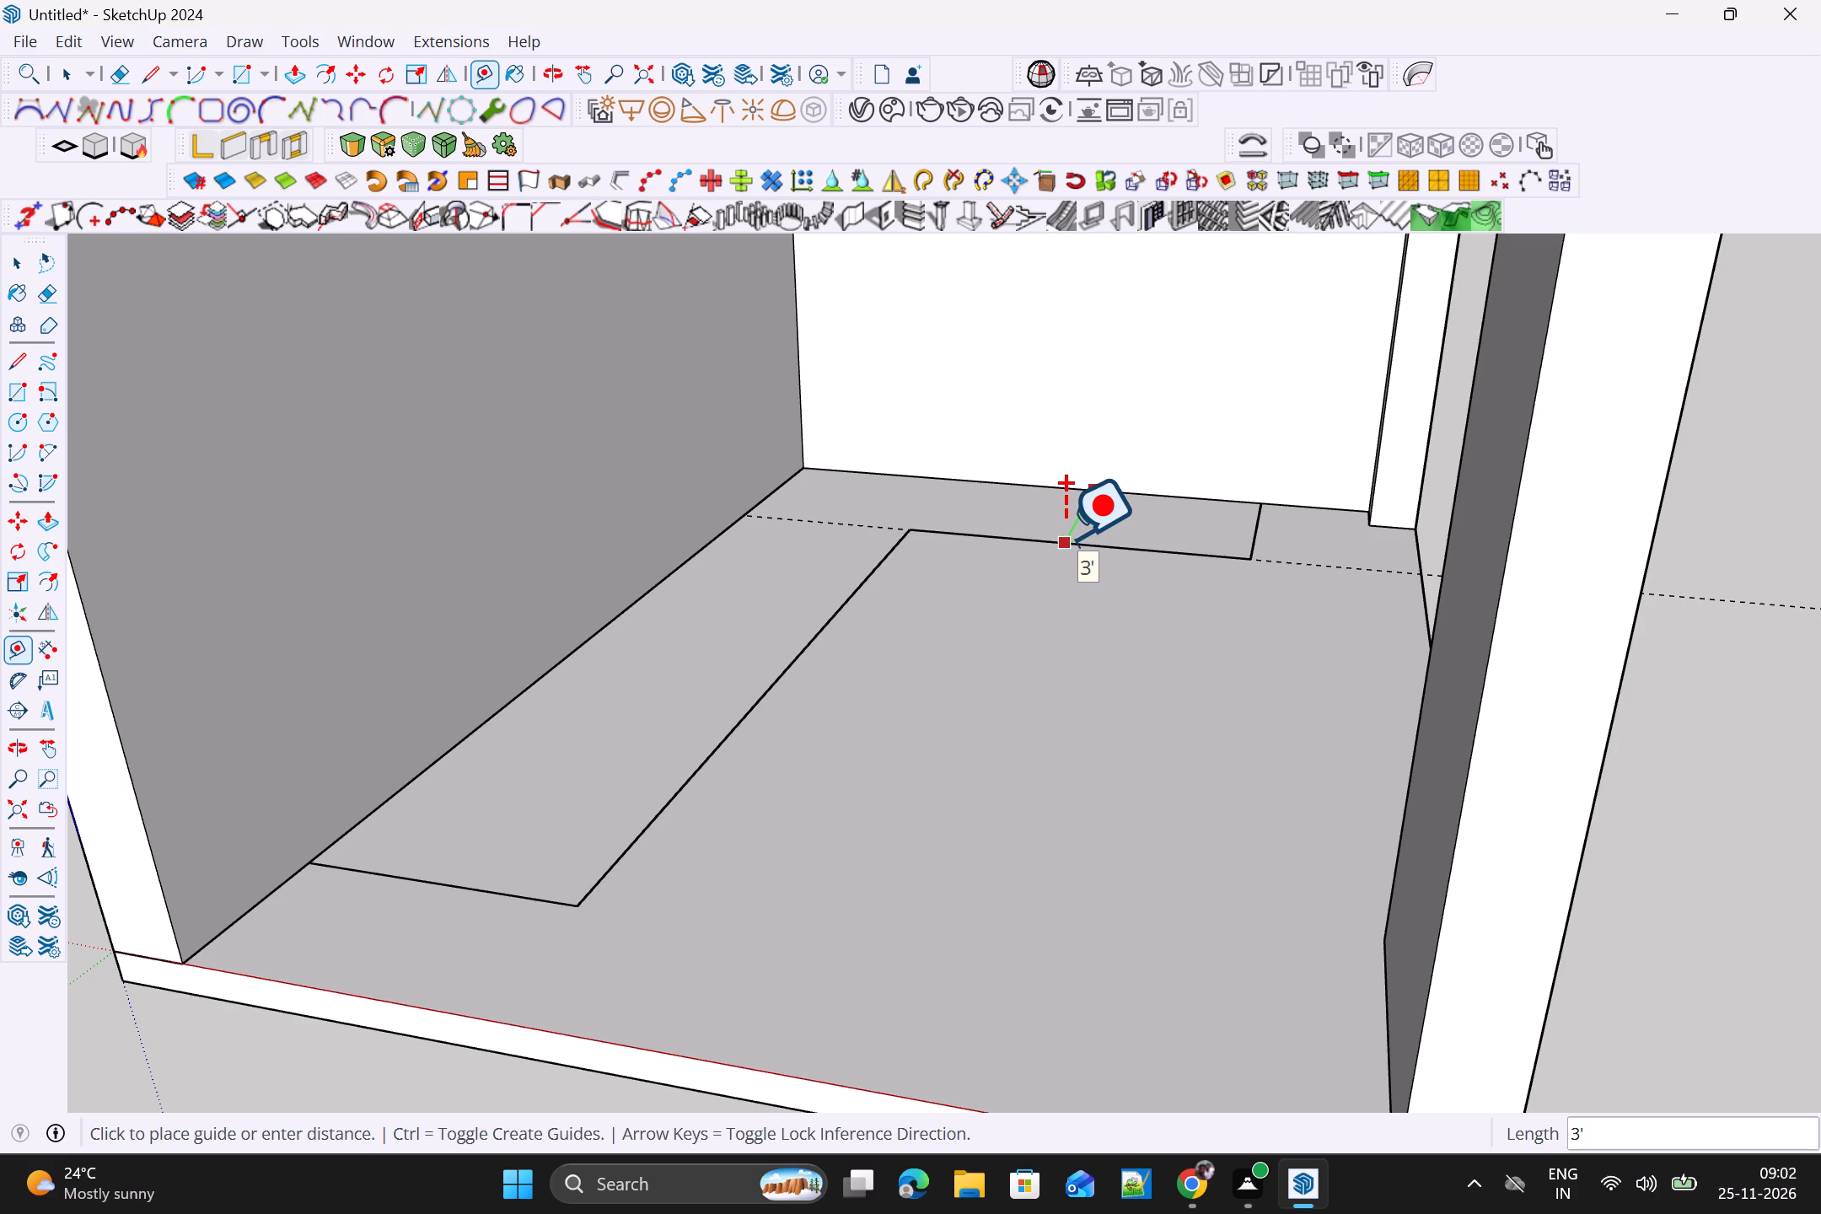
key(Escape)
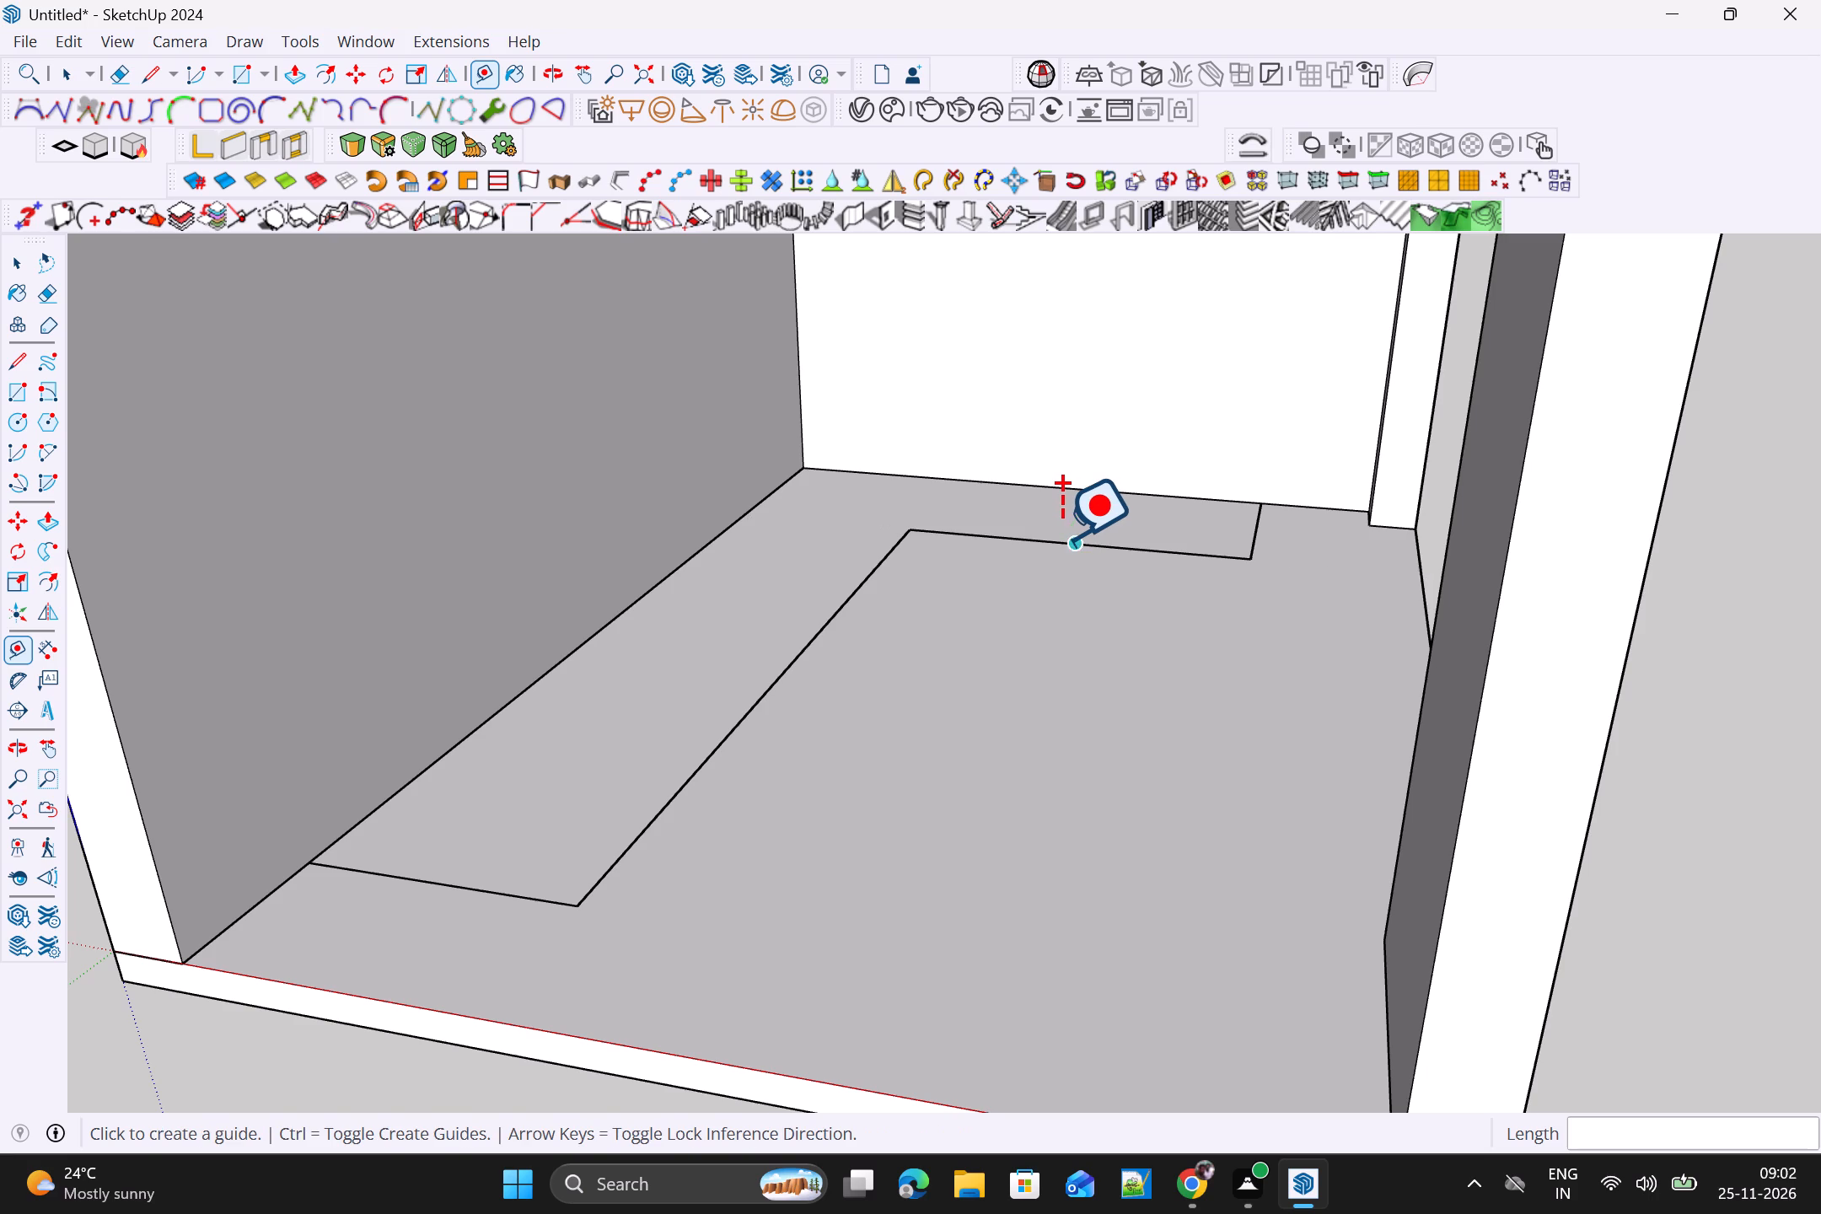
Extrude the L-shaped floor outline up 3' with Push/Pull.
scroll(1060, 539, down, 1)
key(p)
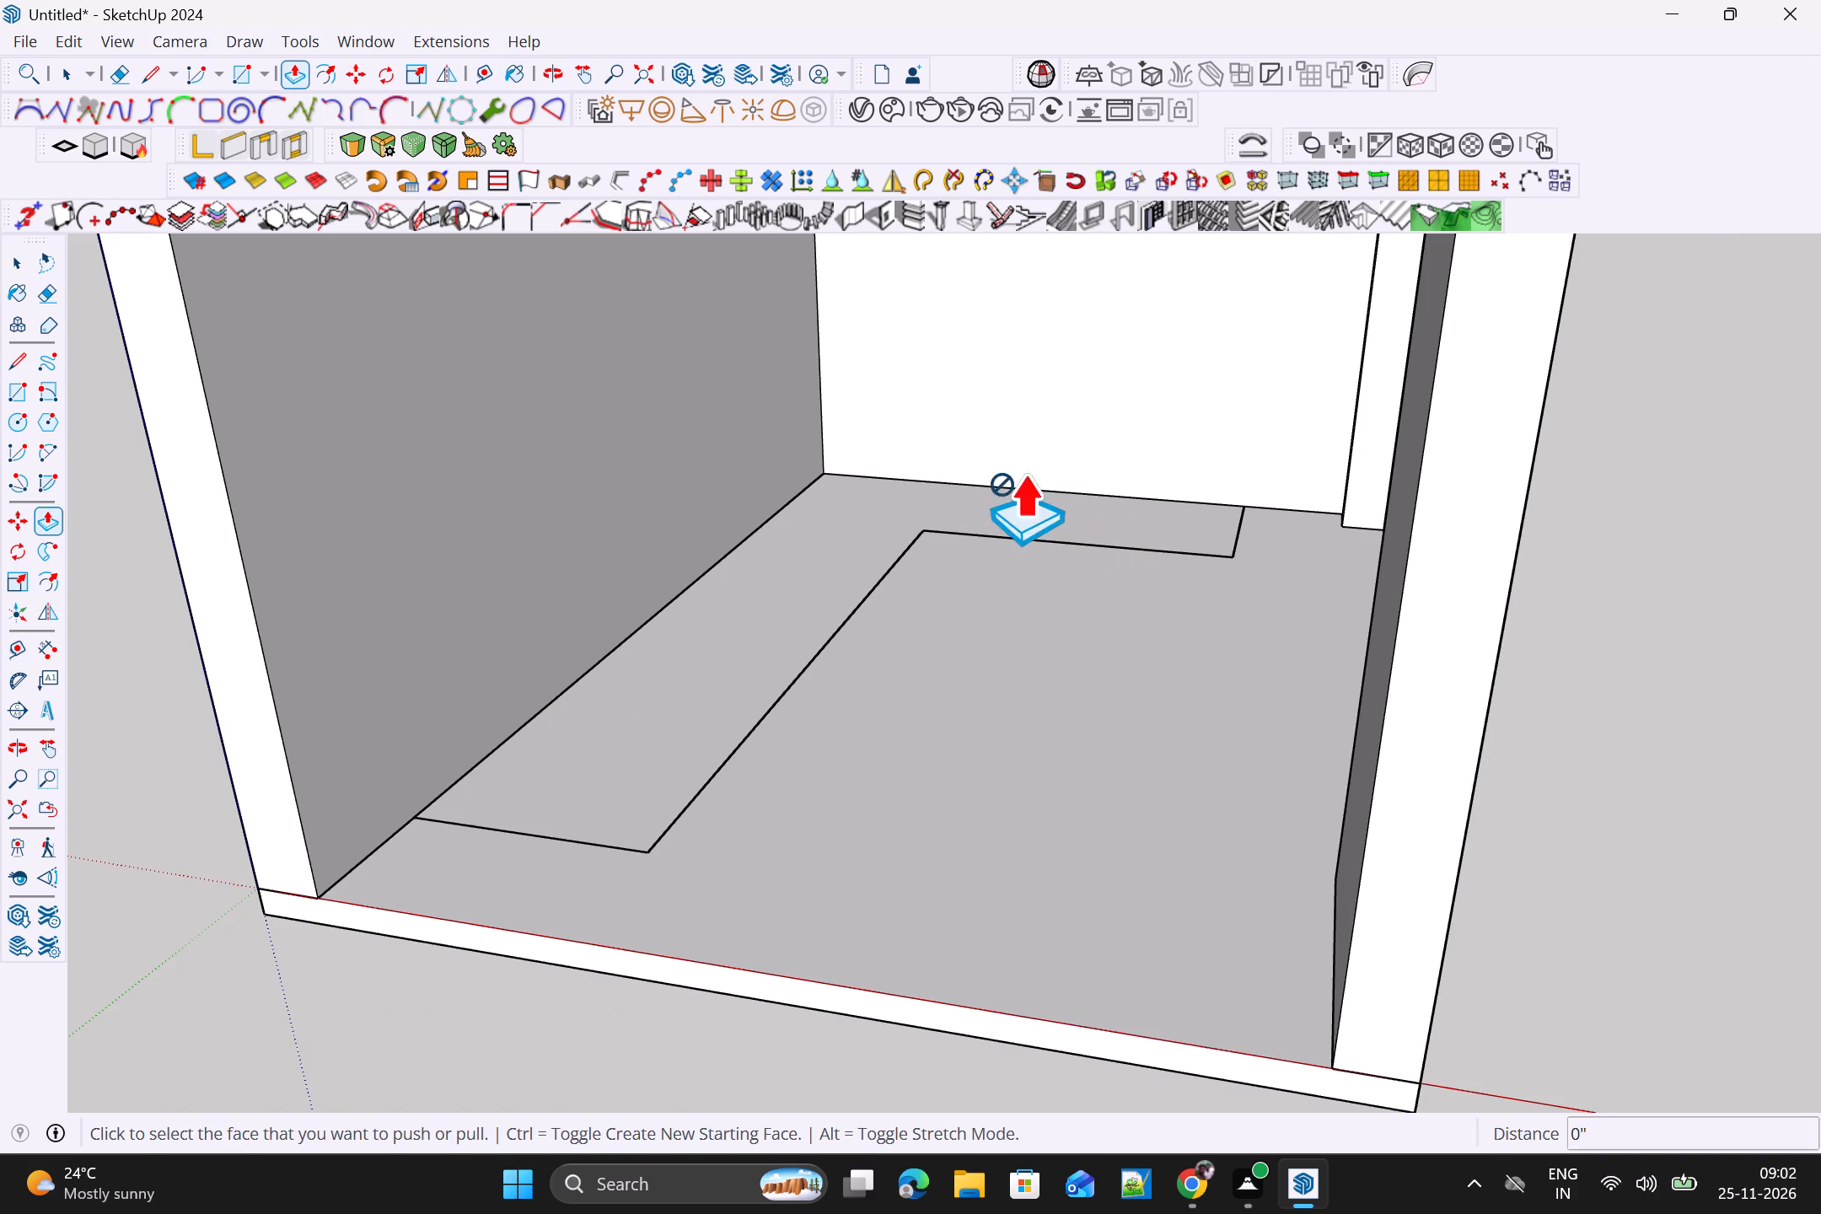
click(845, 544)
key(3)
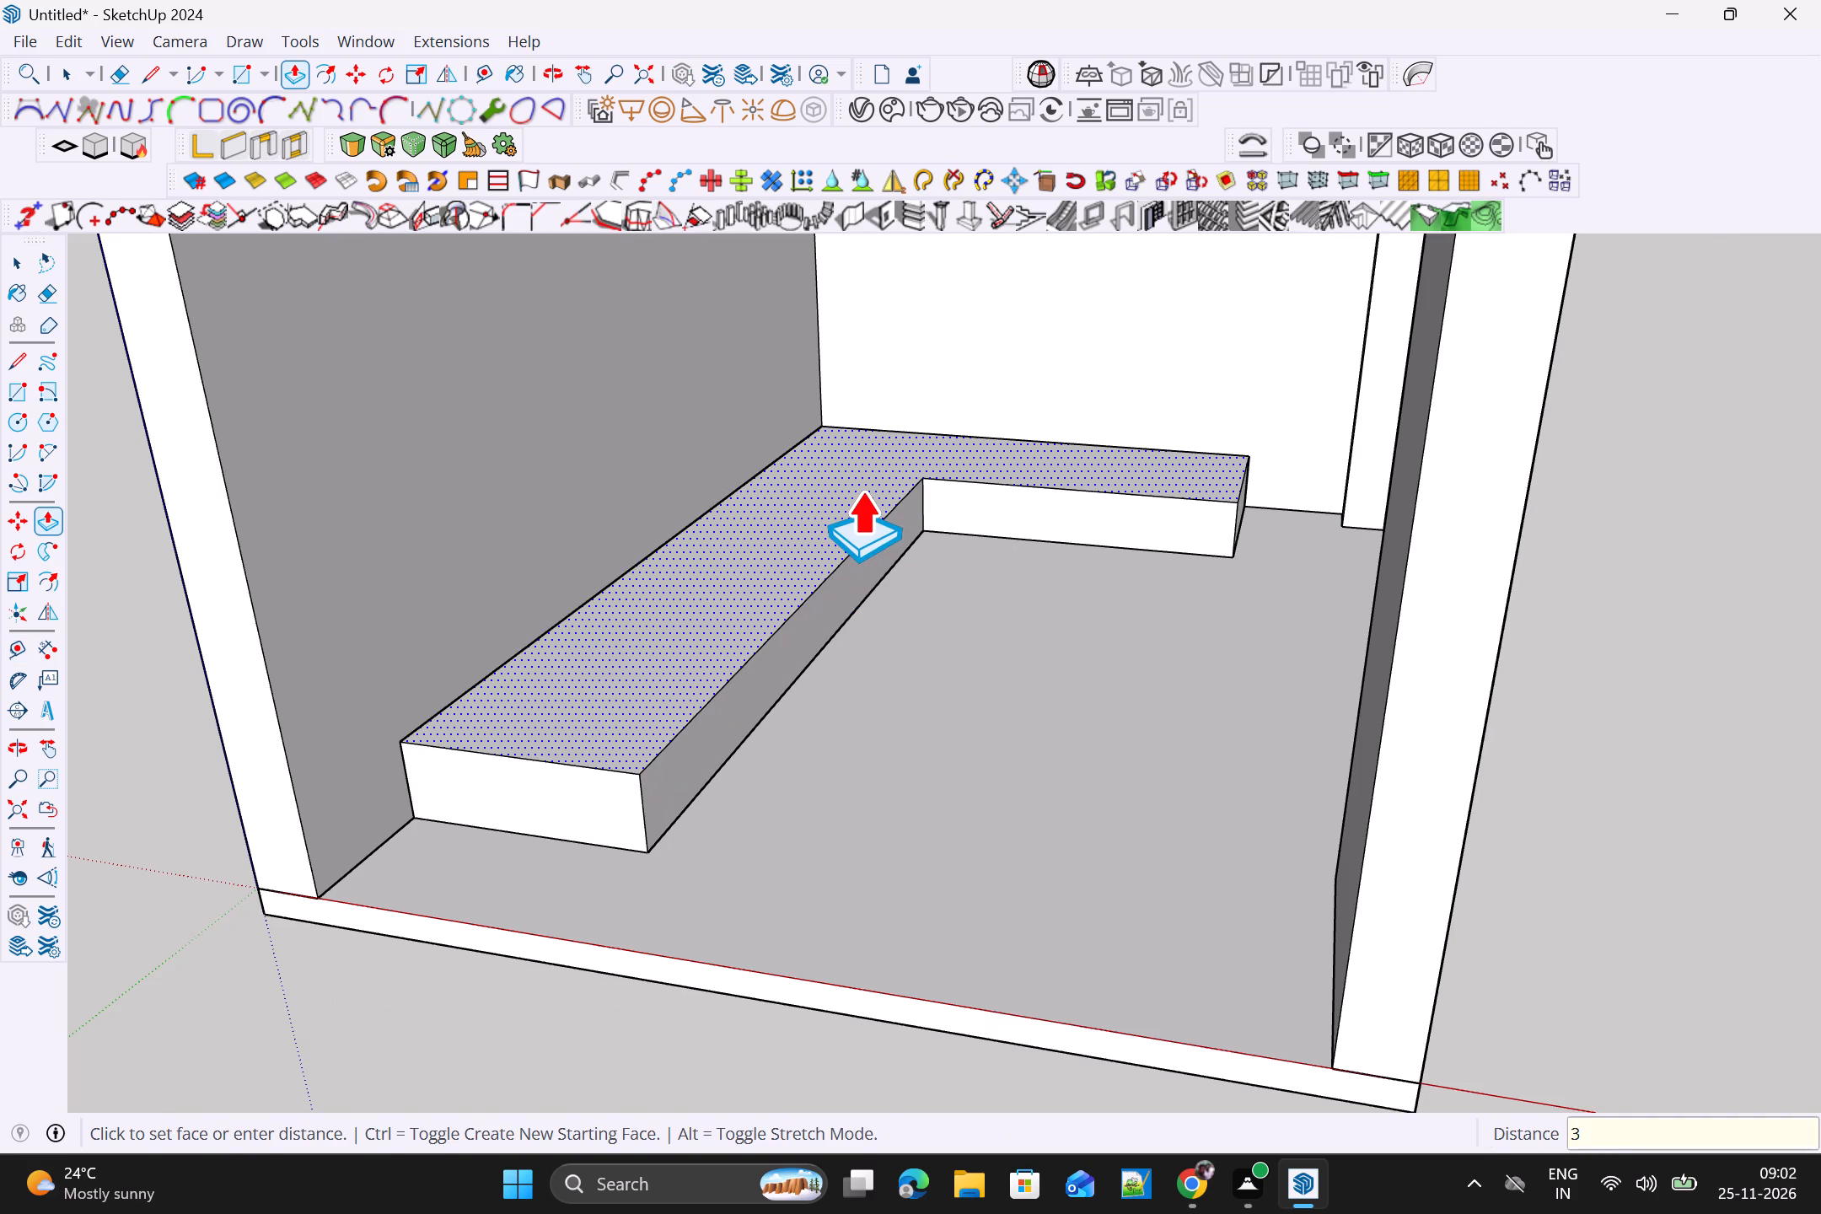
key(apostrophe)
key(Return)
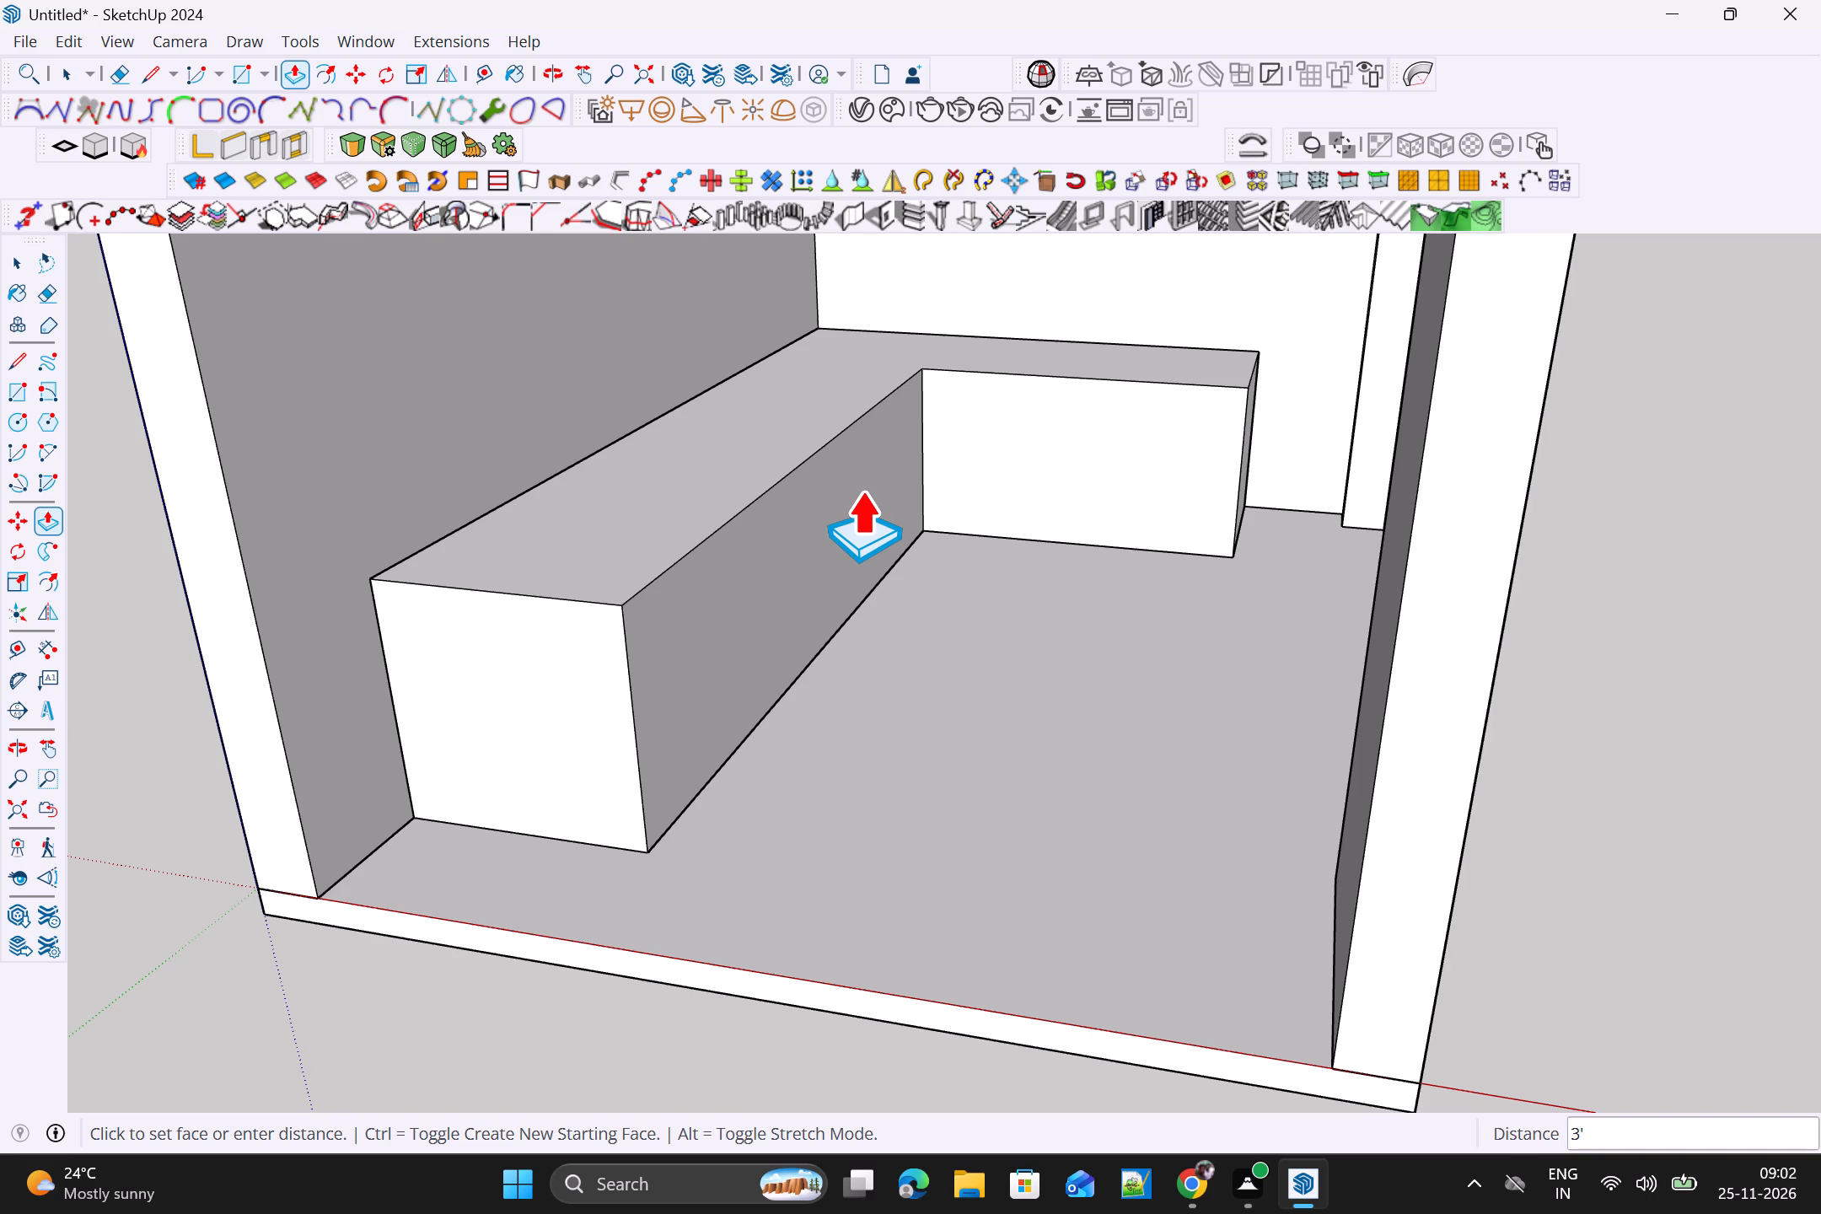
Select all connected geometry of the L-shaped block and make it a group.
key(space)
triple_click(874, 489)
click(874, 489)
right_click(873, 491)
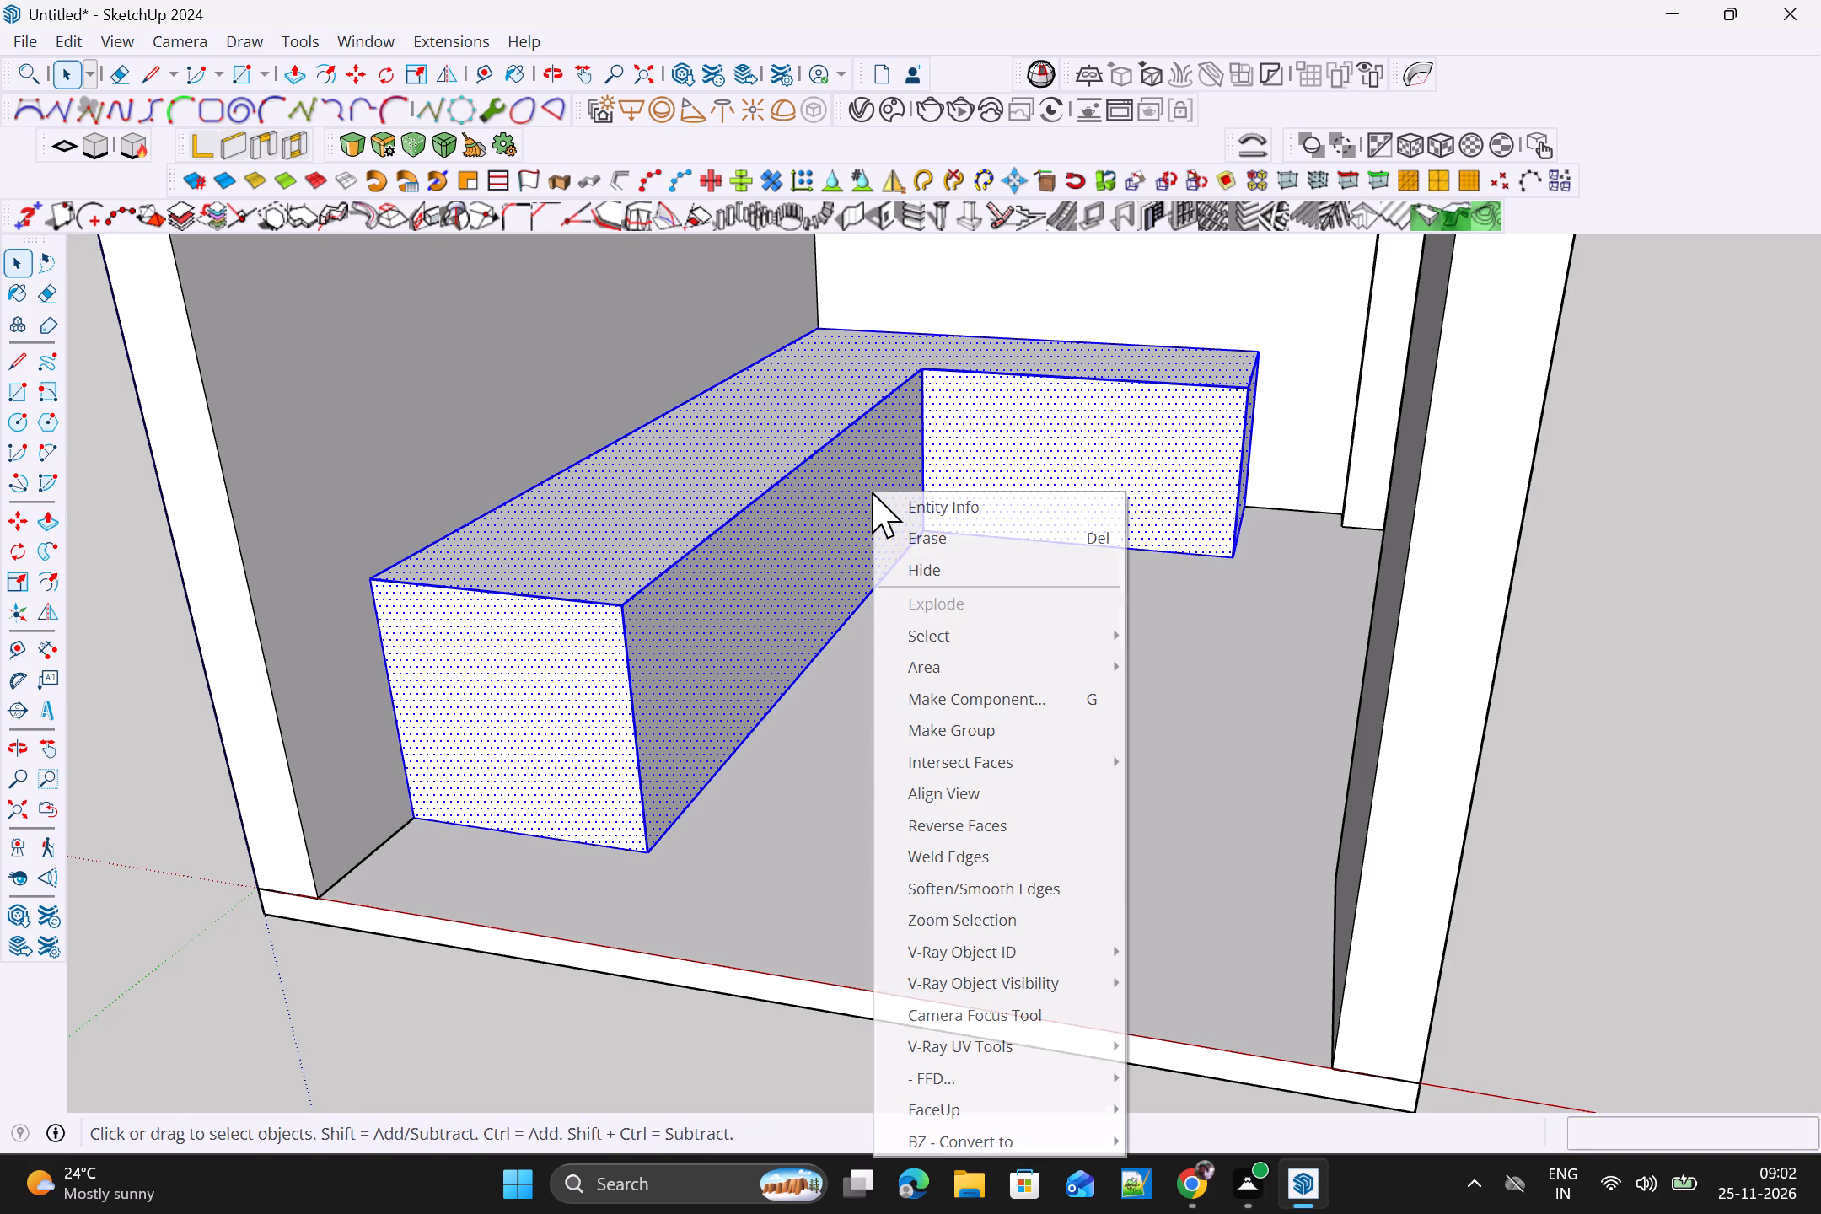
click(1007, 739)
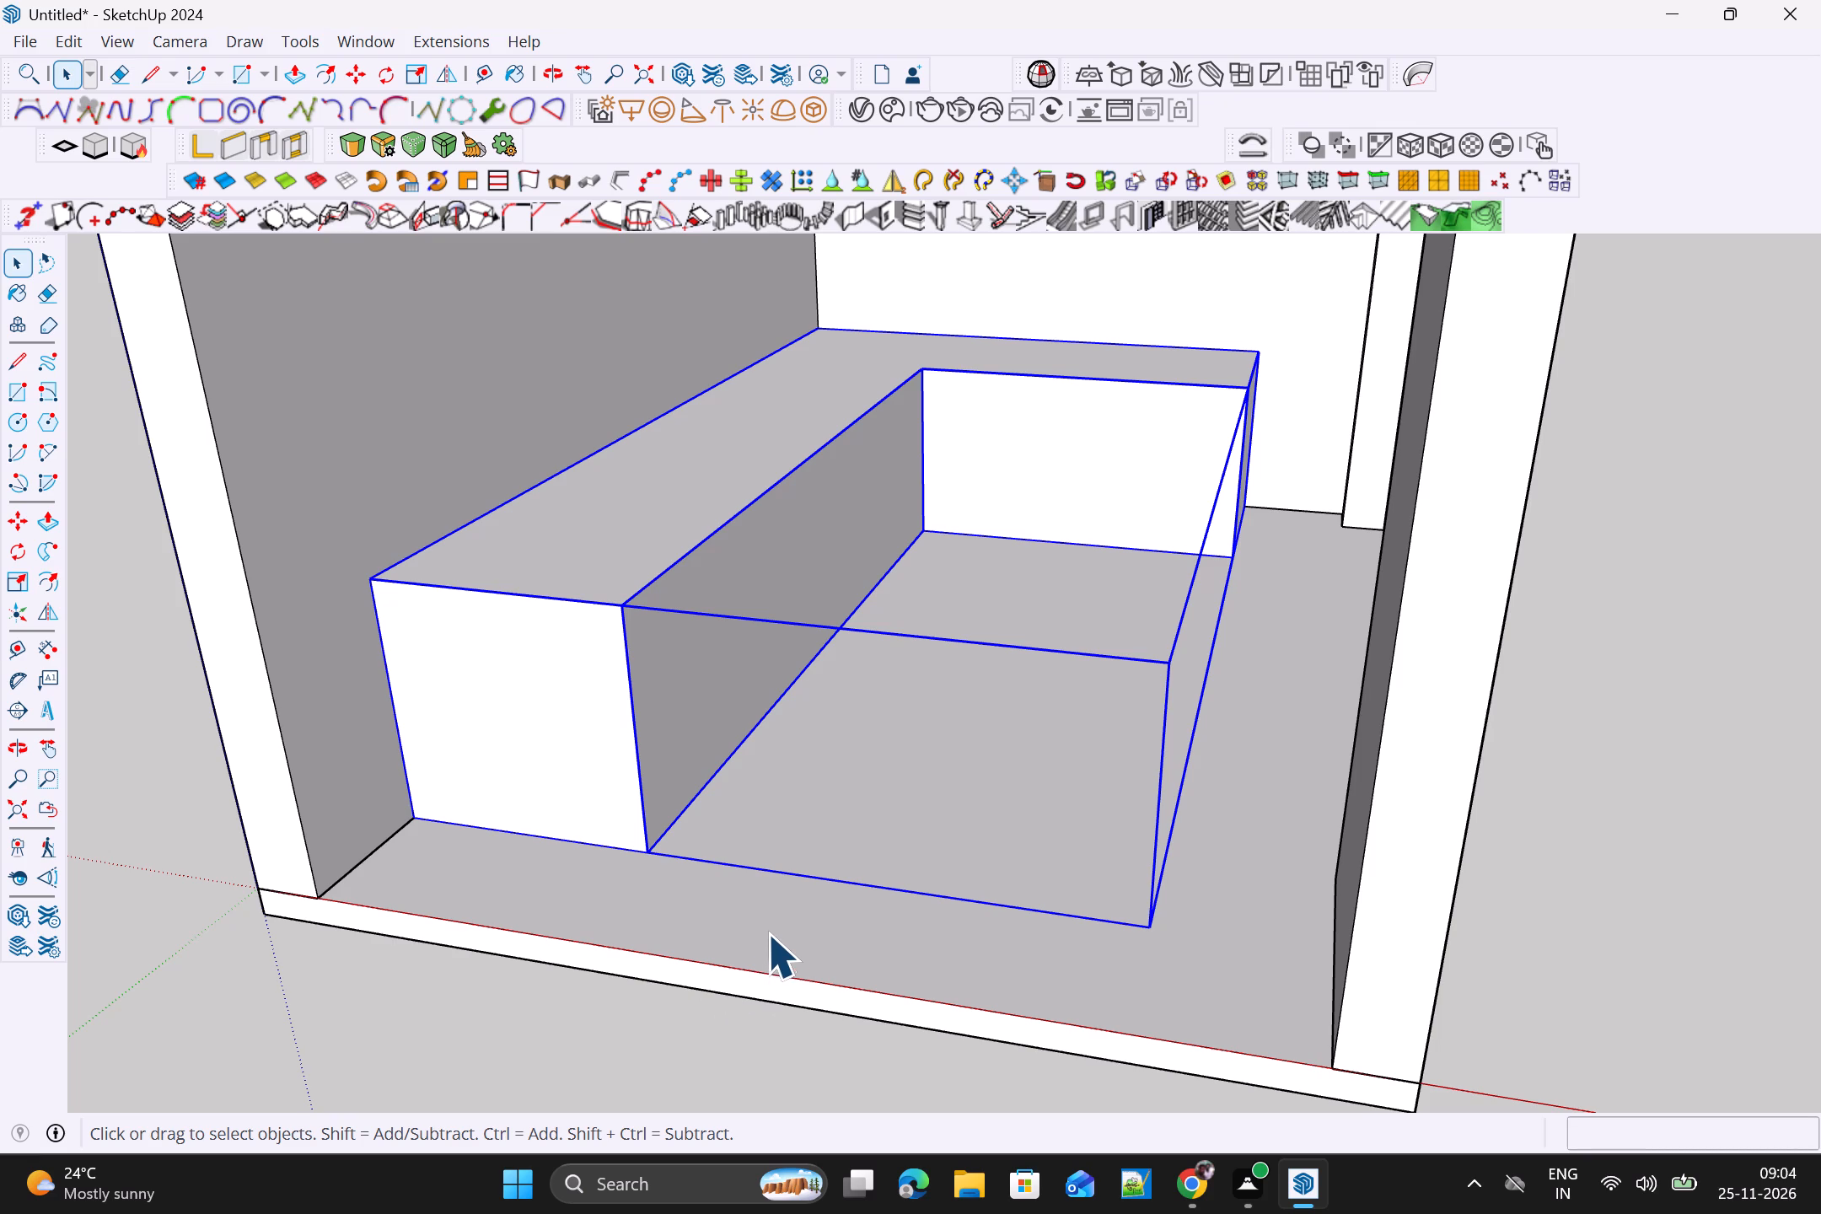
Open the L-shaped group for editing and select the long leg's room-facing side face.
triple_click(706, 658)
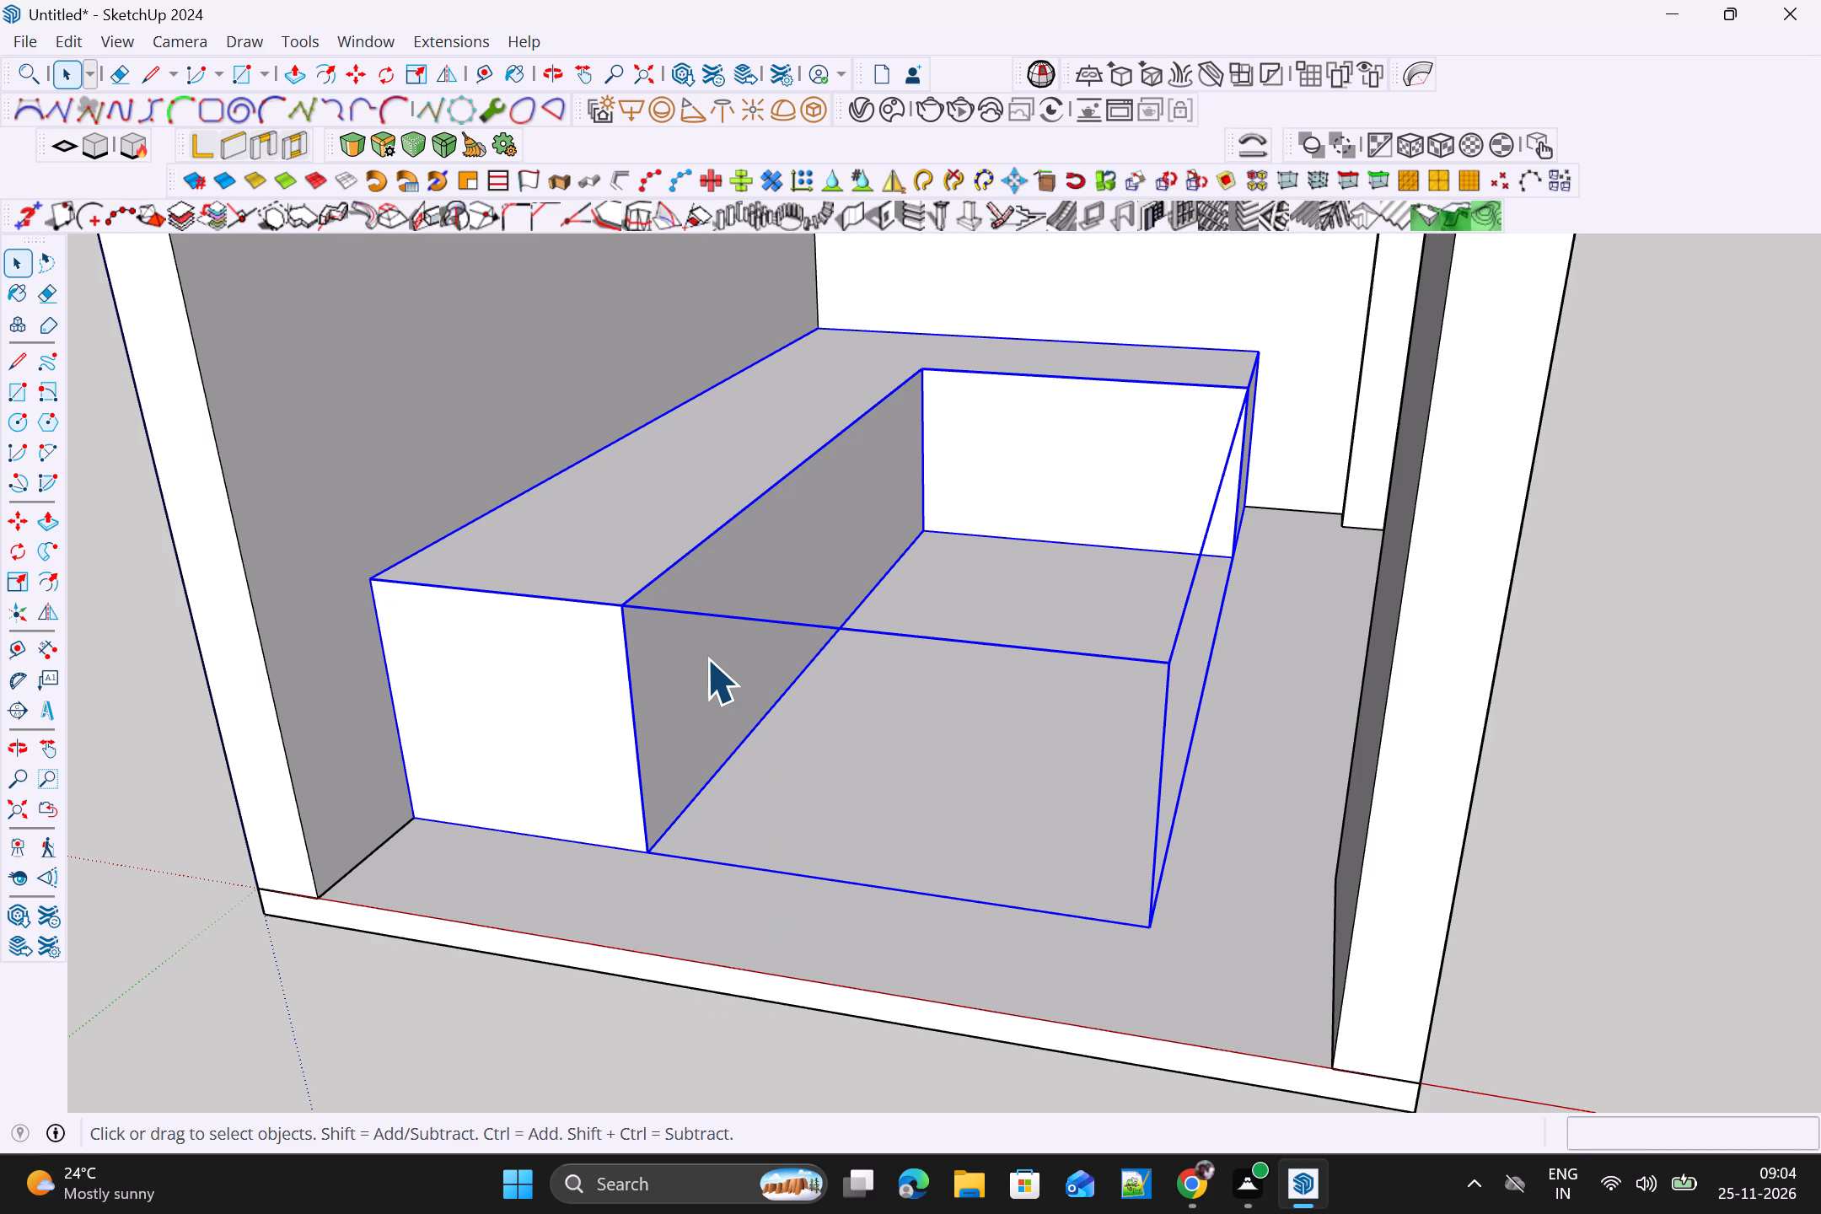
double_click(706, 658)
click(706, 658)
click(706, 658)
triple_click(713, 657)
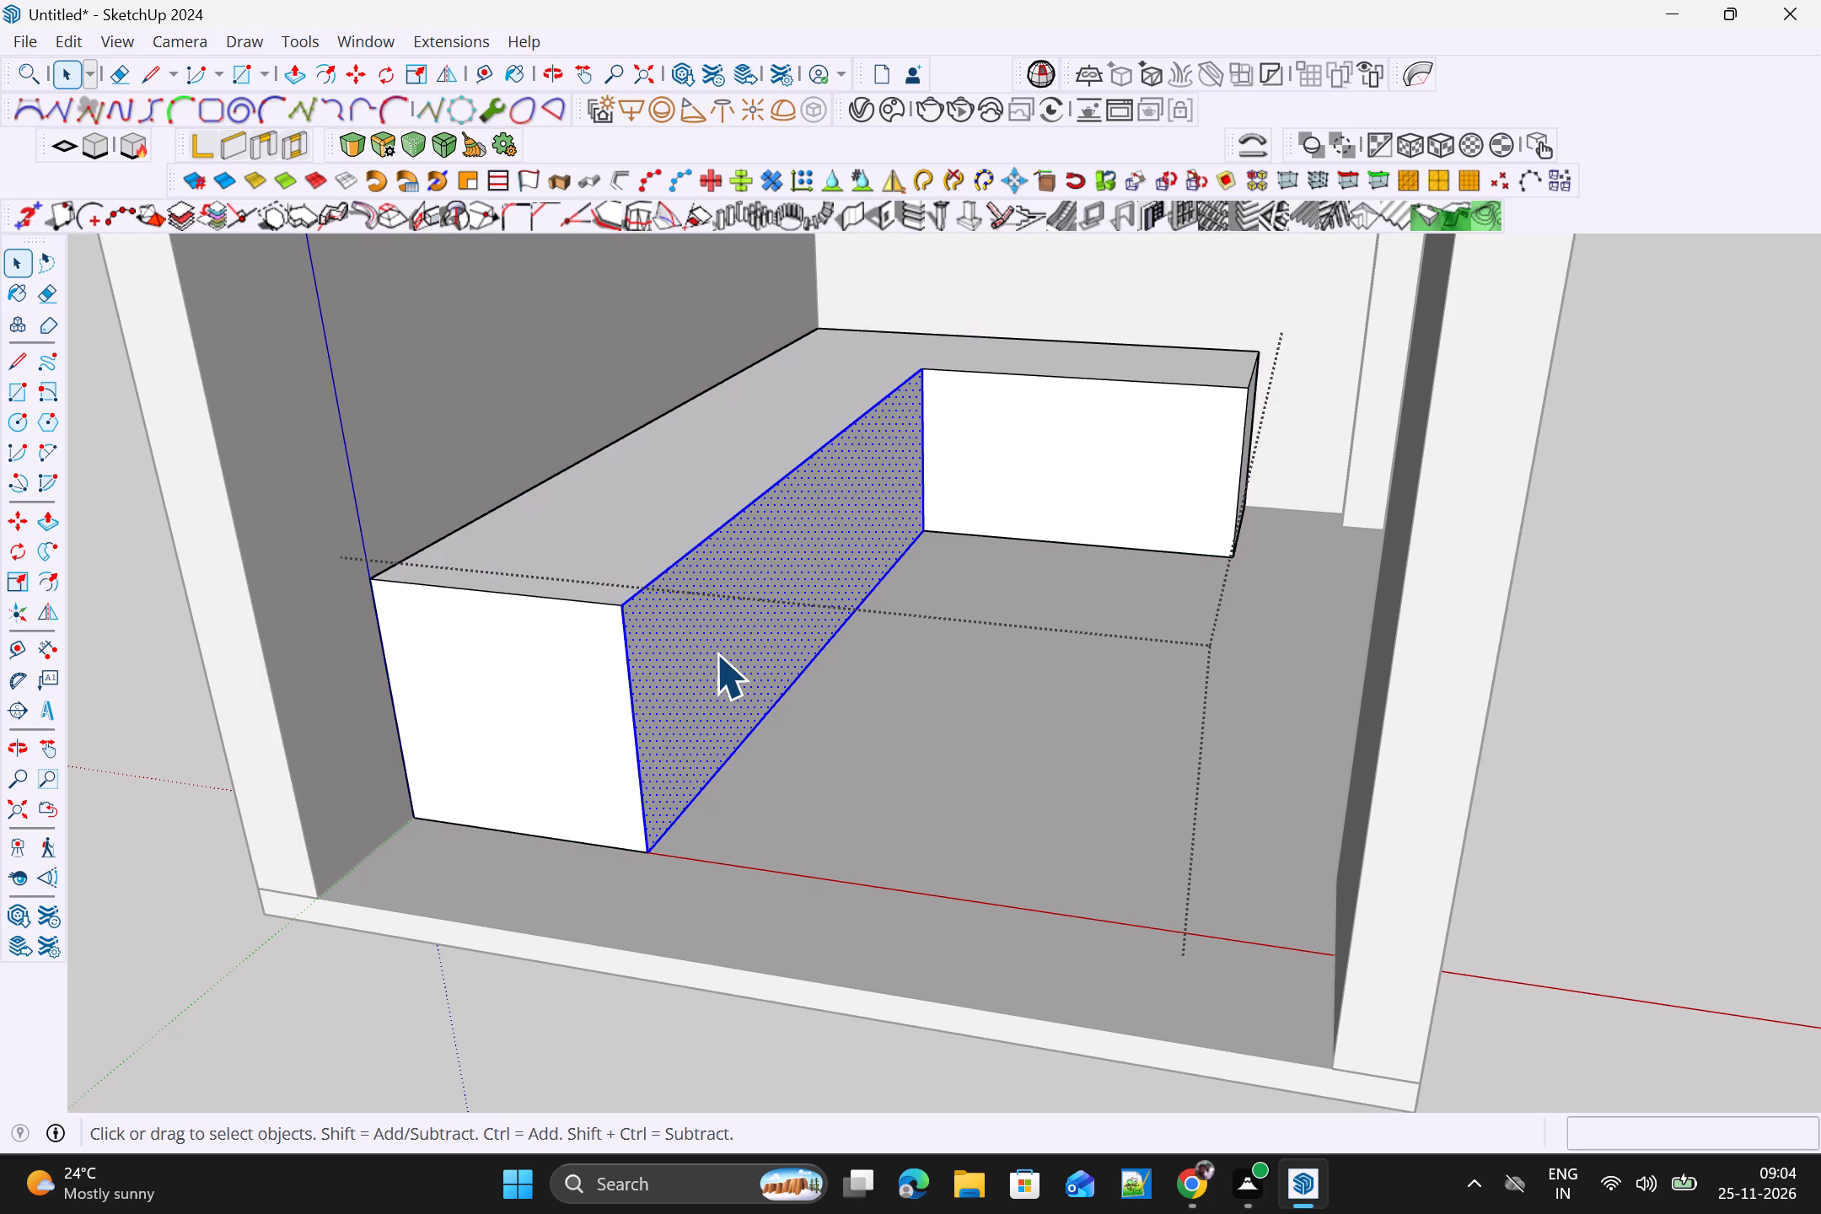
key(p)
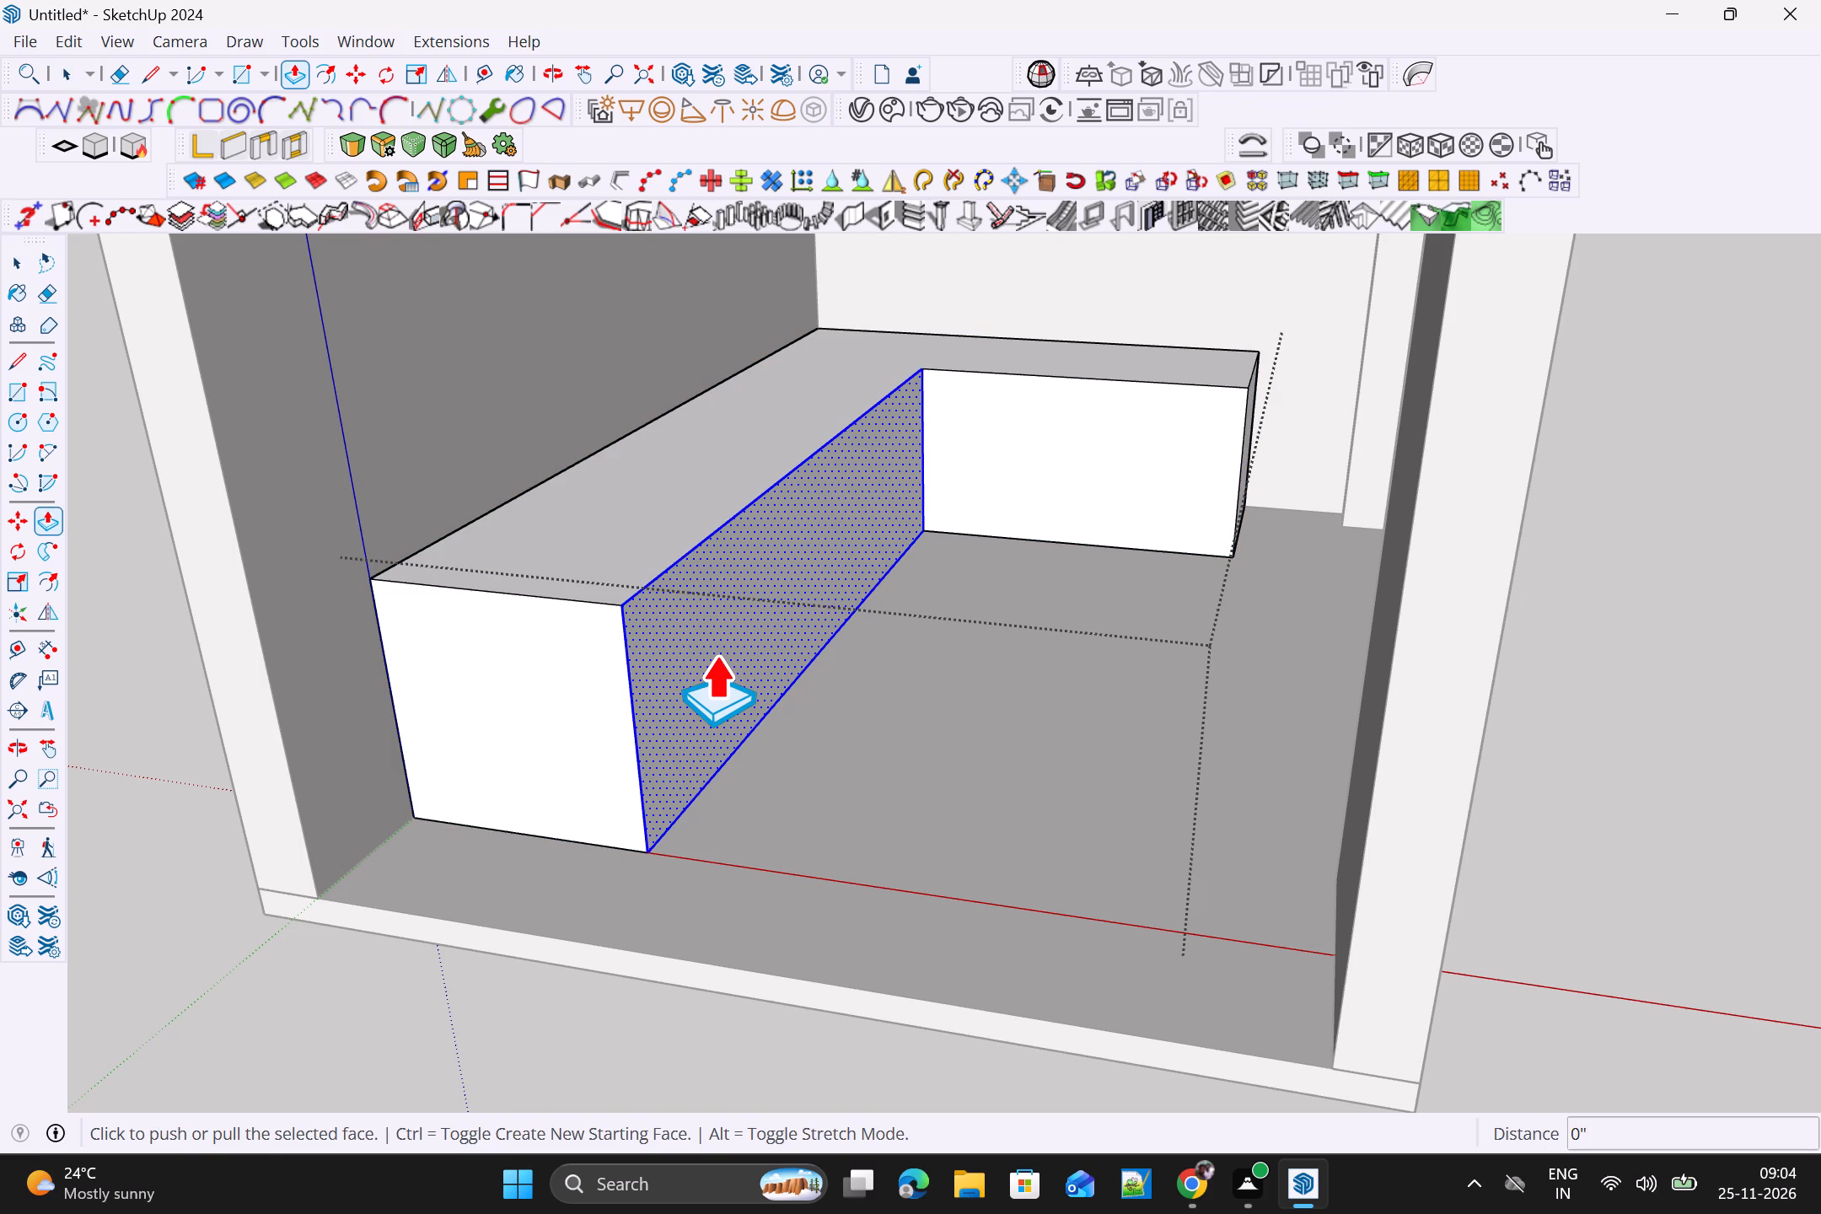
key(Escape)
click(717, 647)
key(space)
Offset the outline of the long leg's room-facing side face inward by about 2 9/16".
click(717, 647)
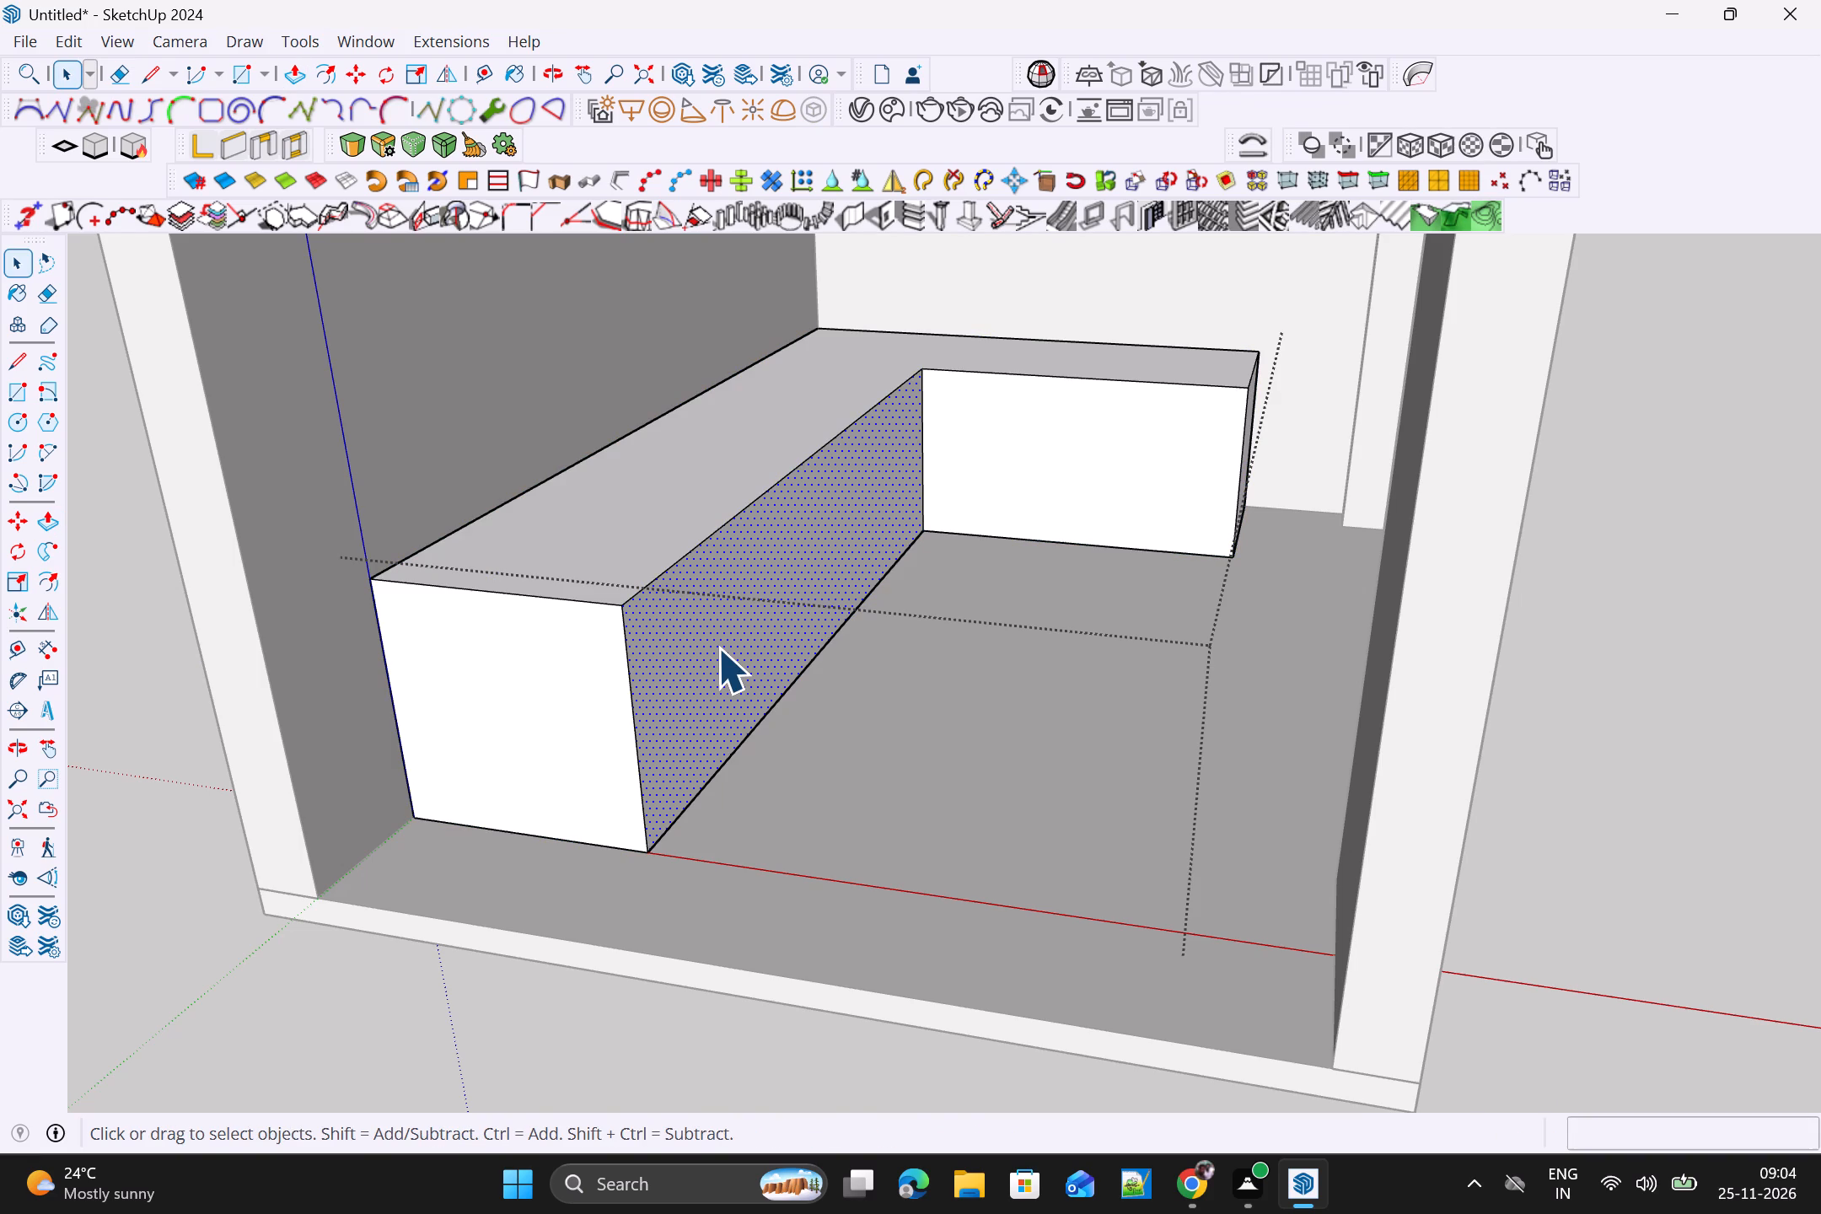
key(f)
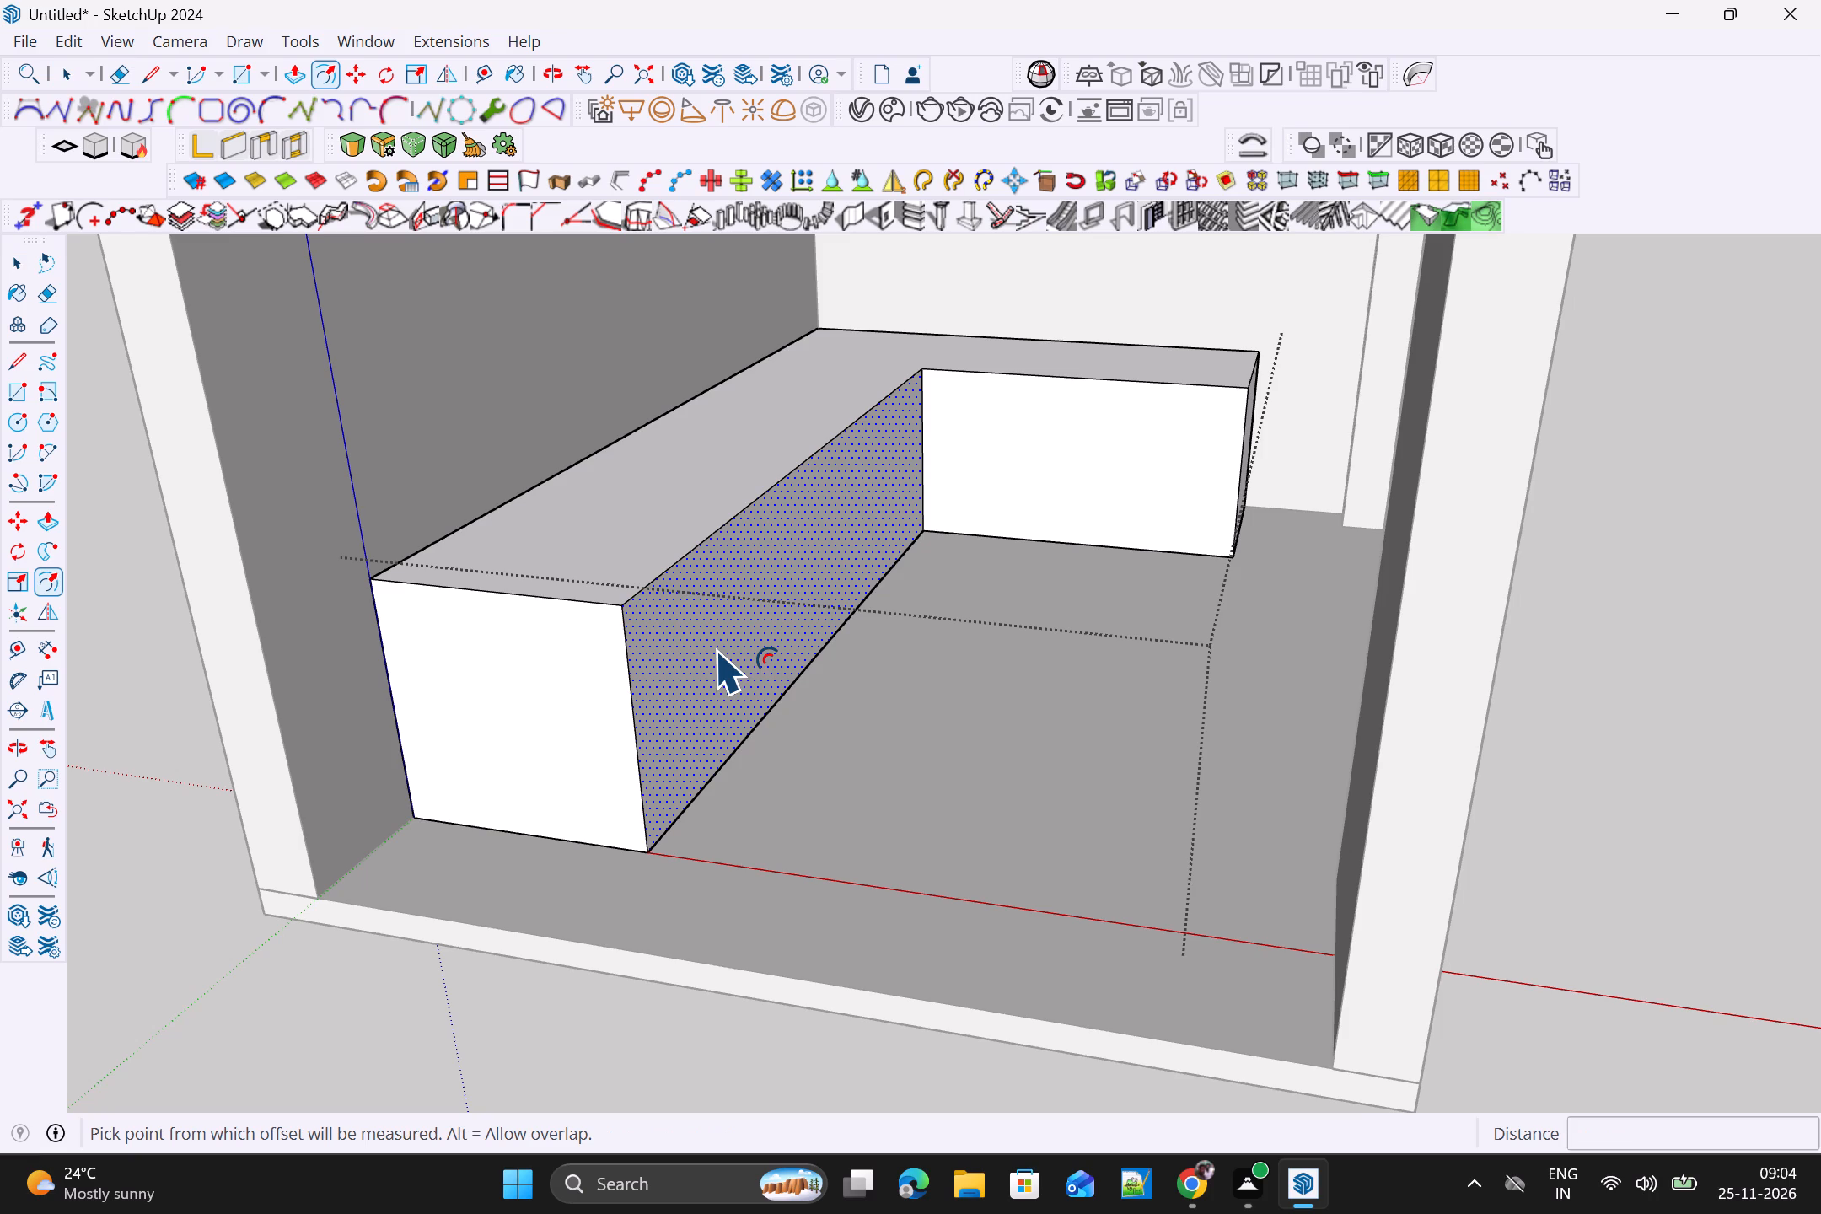
drag(731, 622, 732, 573)
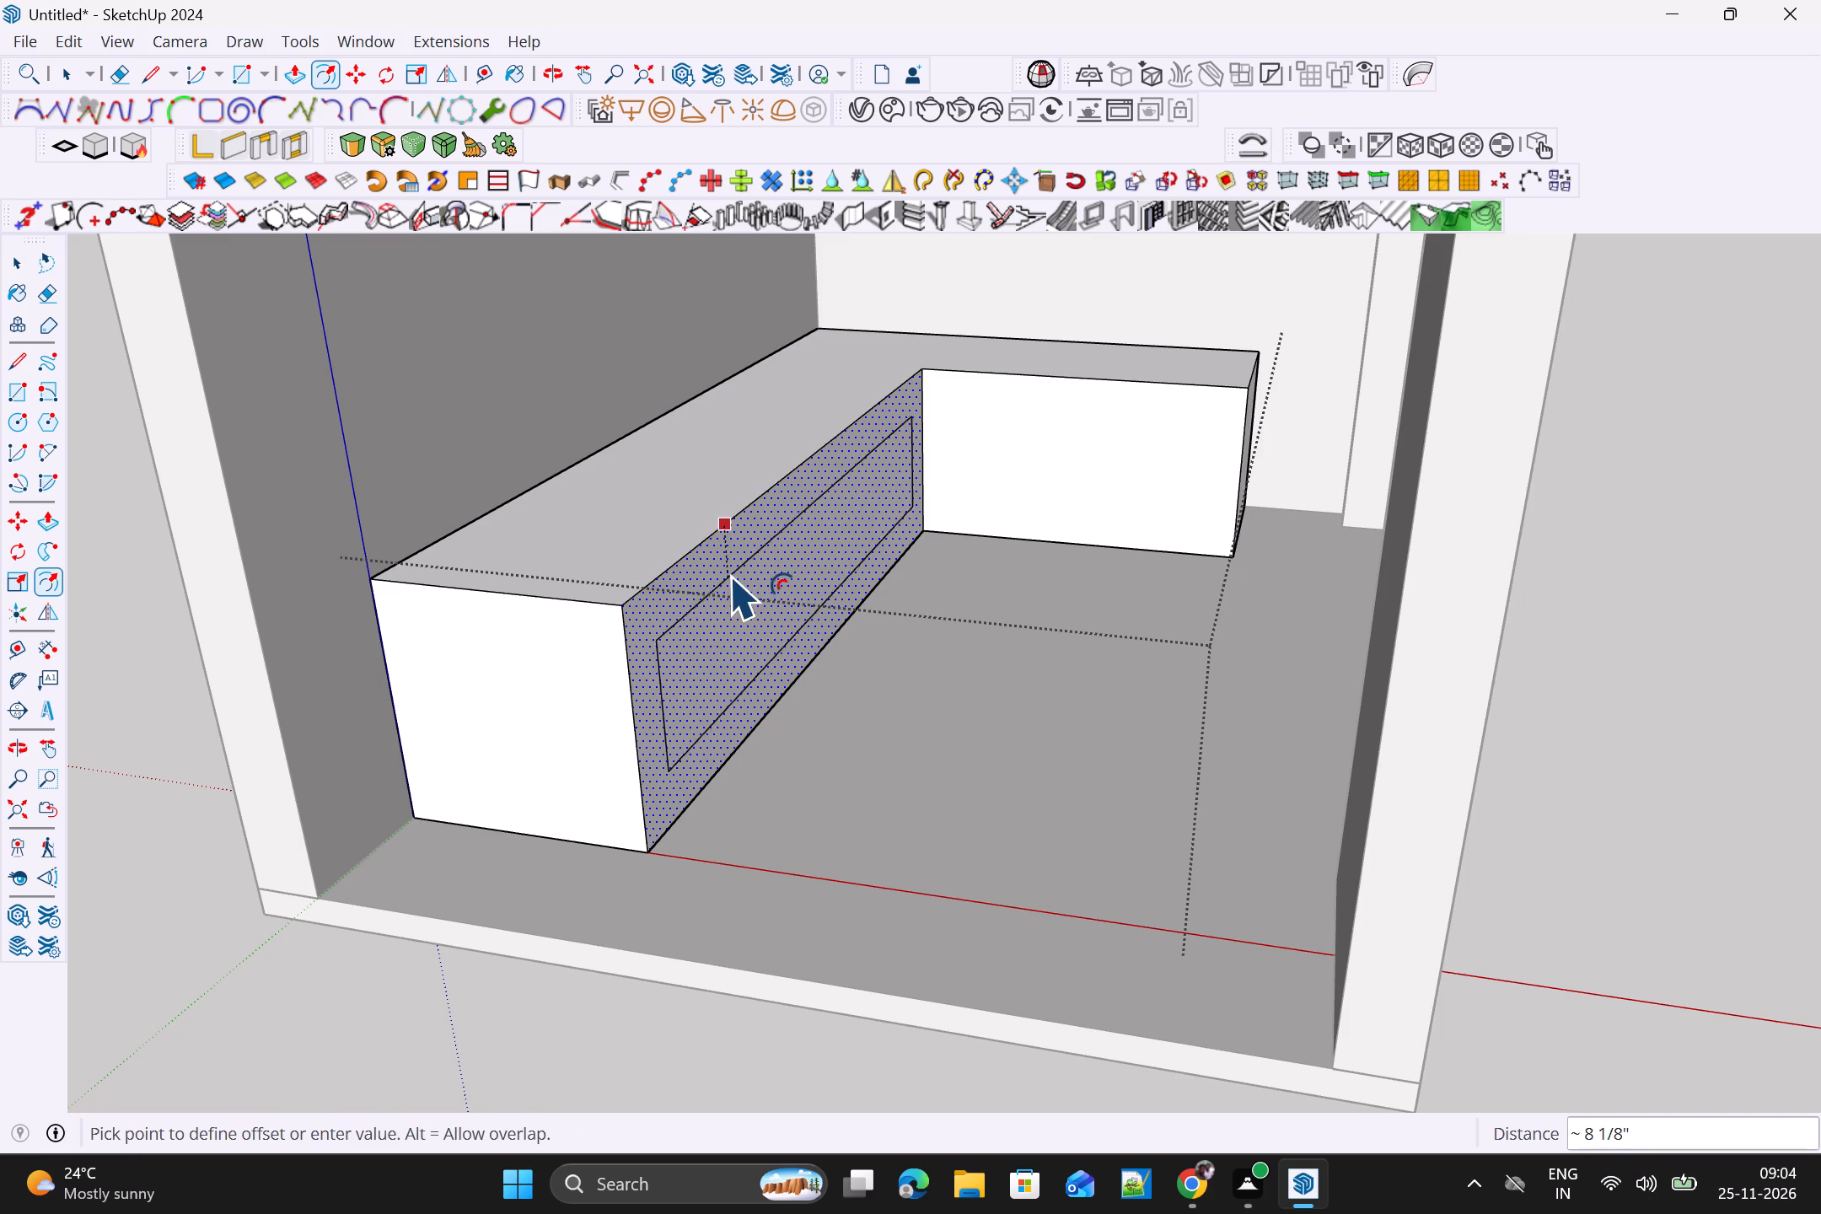
drag(732, 573, 732, 560)
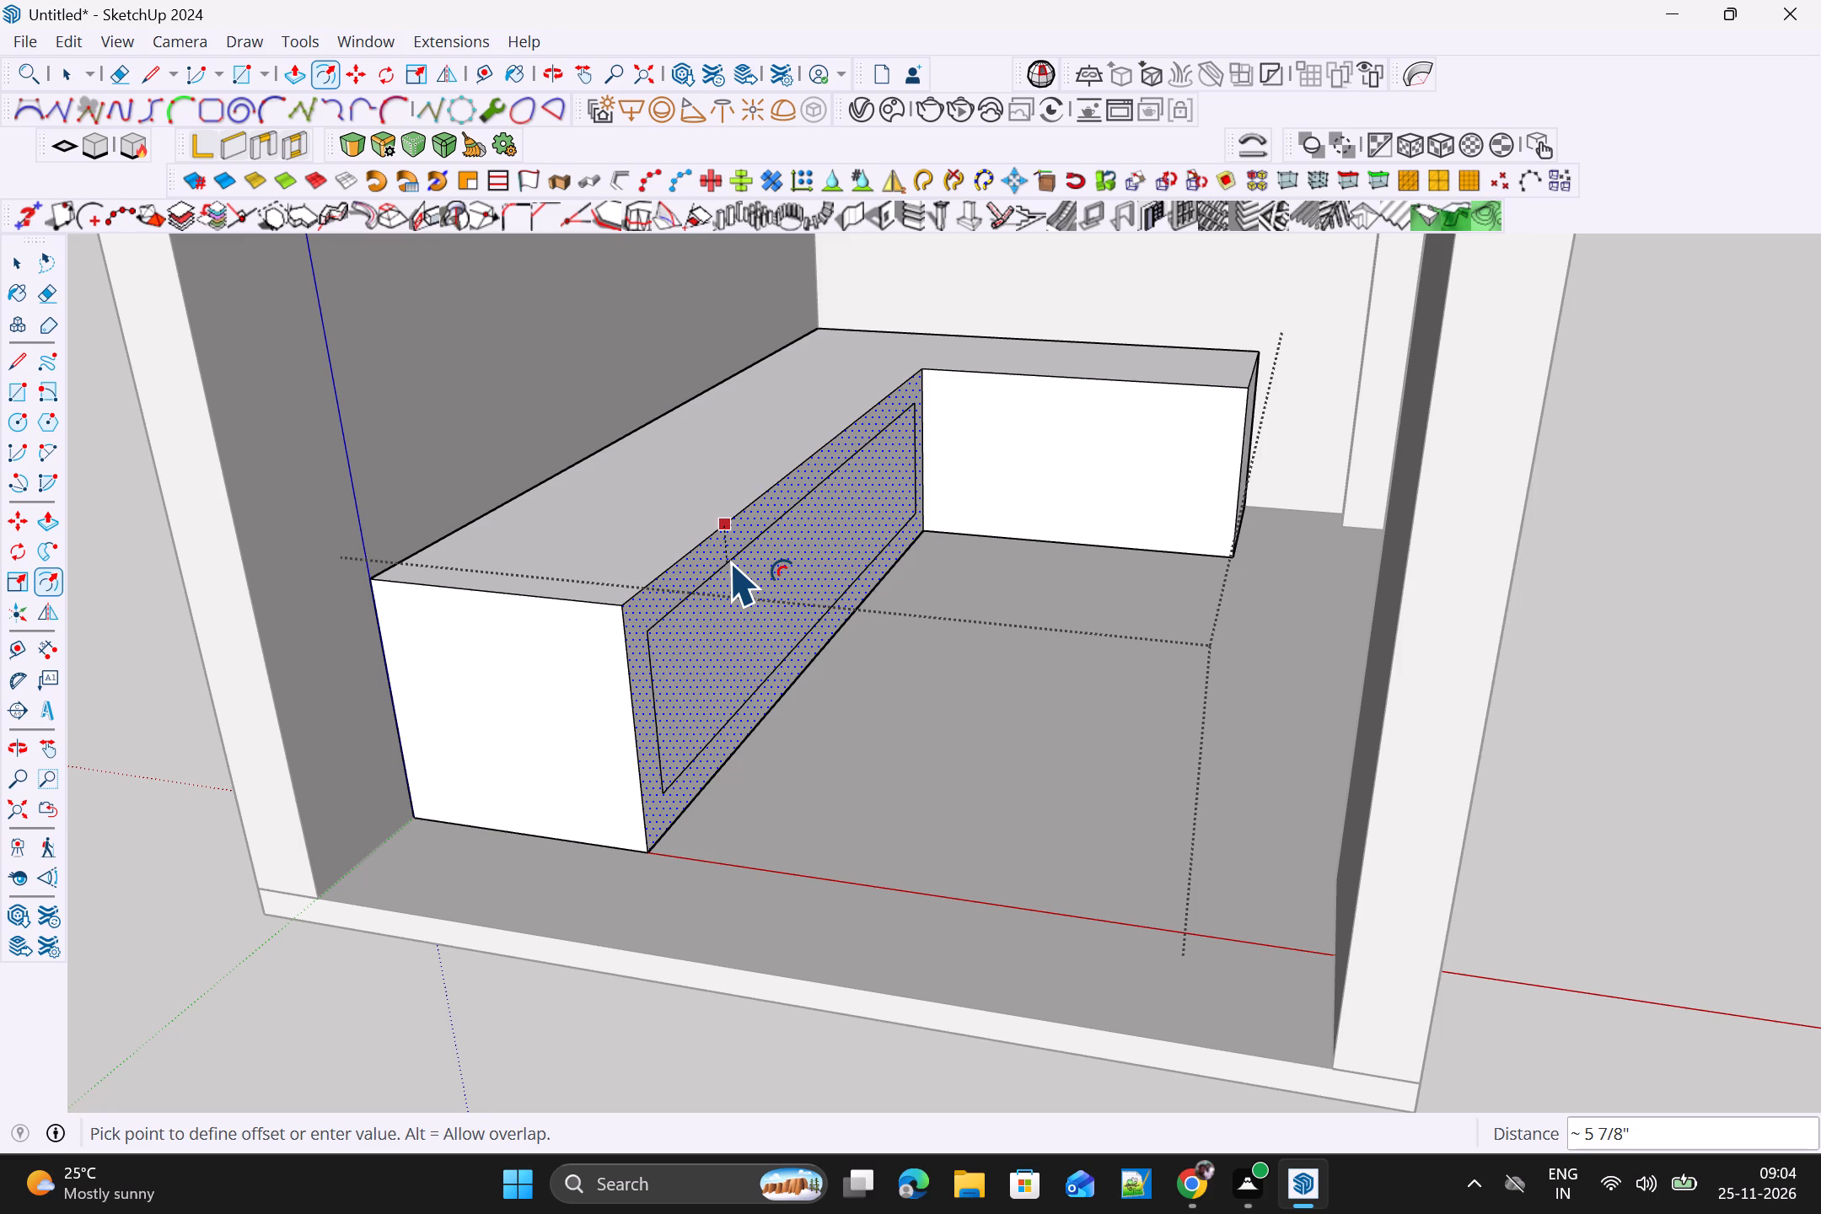
drag(732, 560, 733, 545)
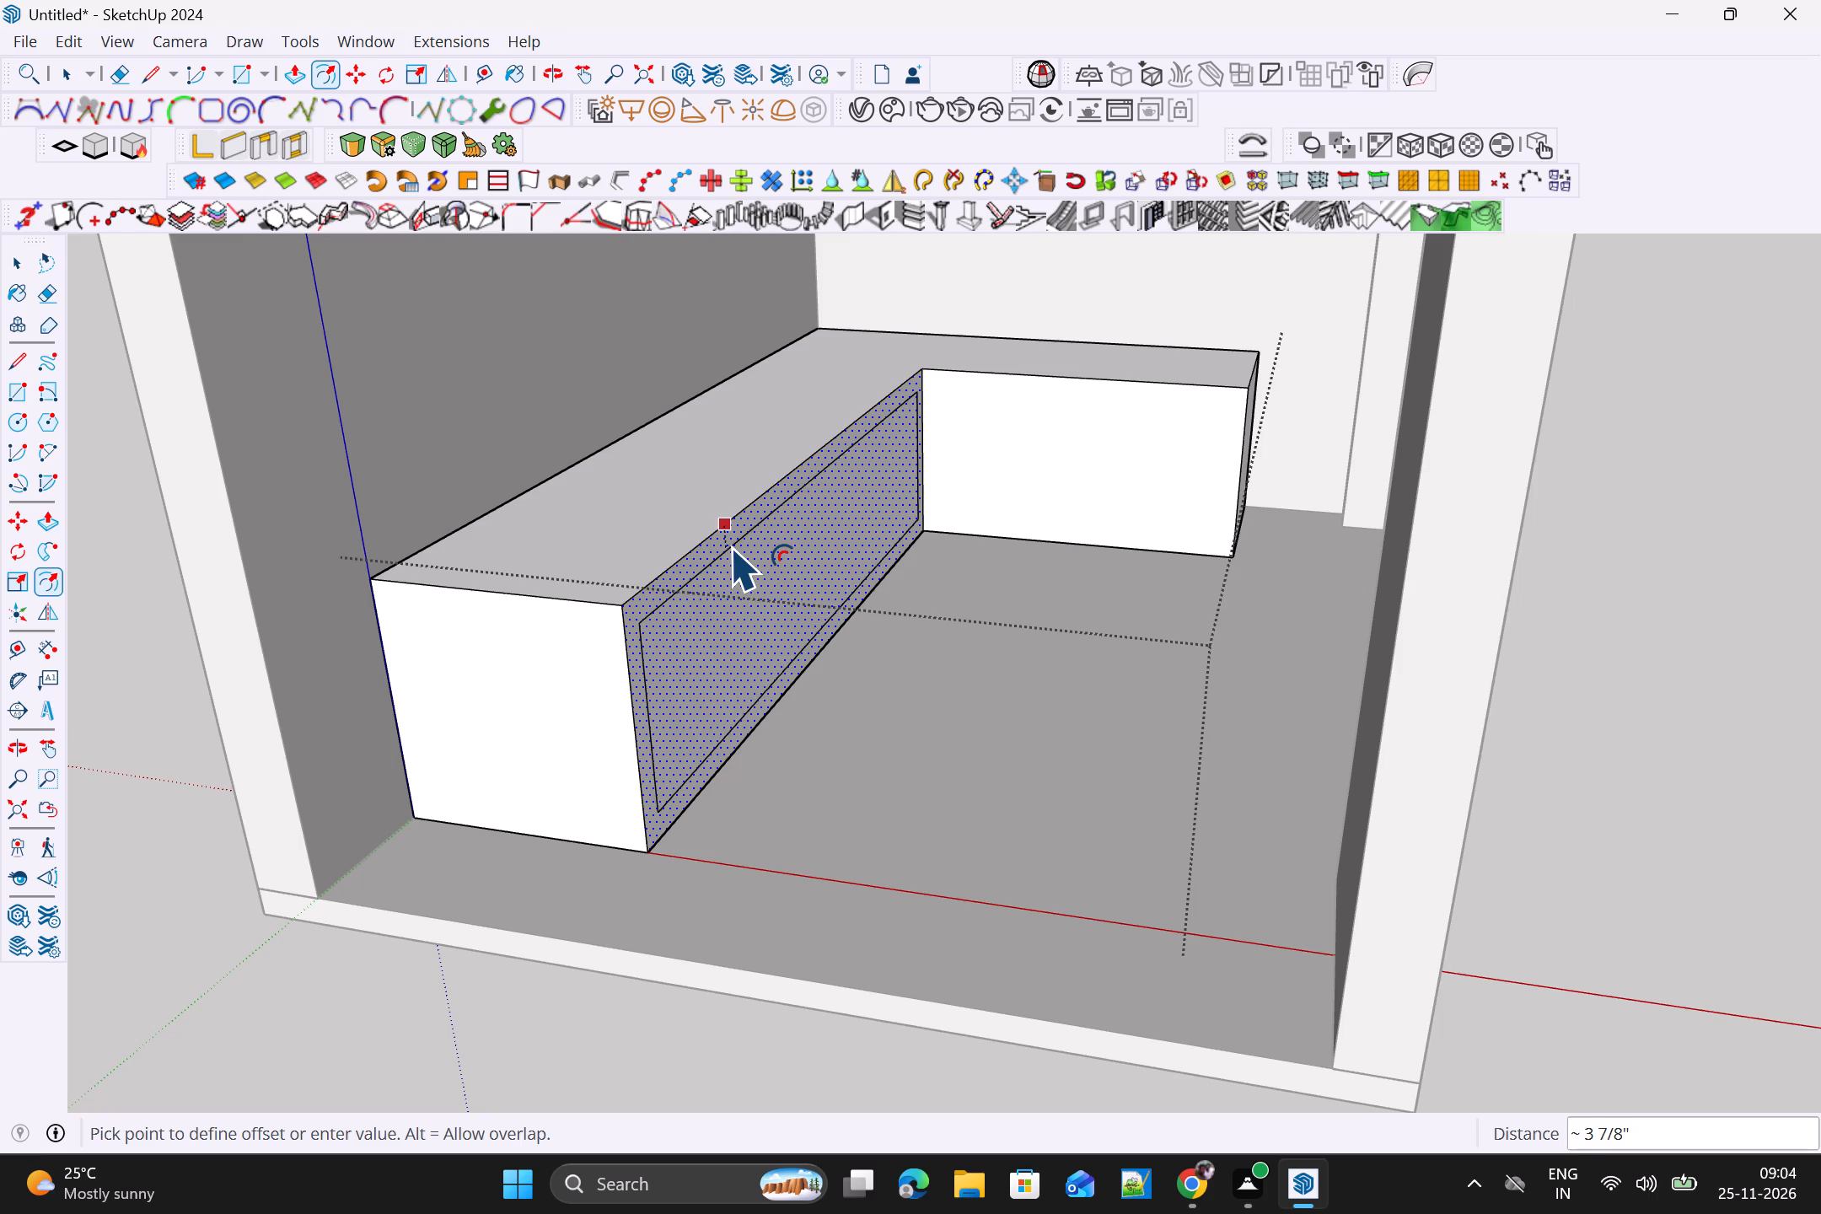
drag(733, 545, 736, 533)
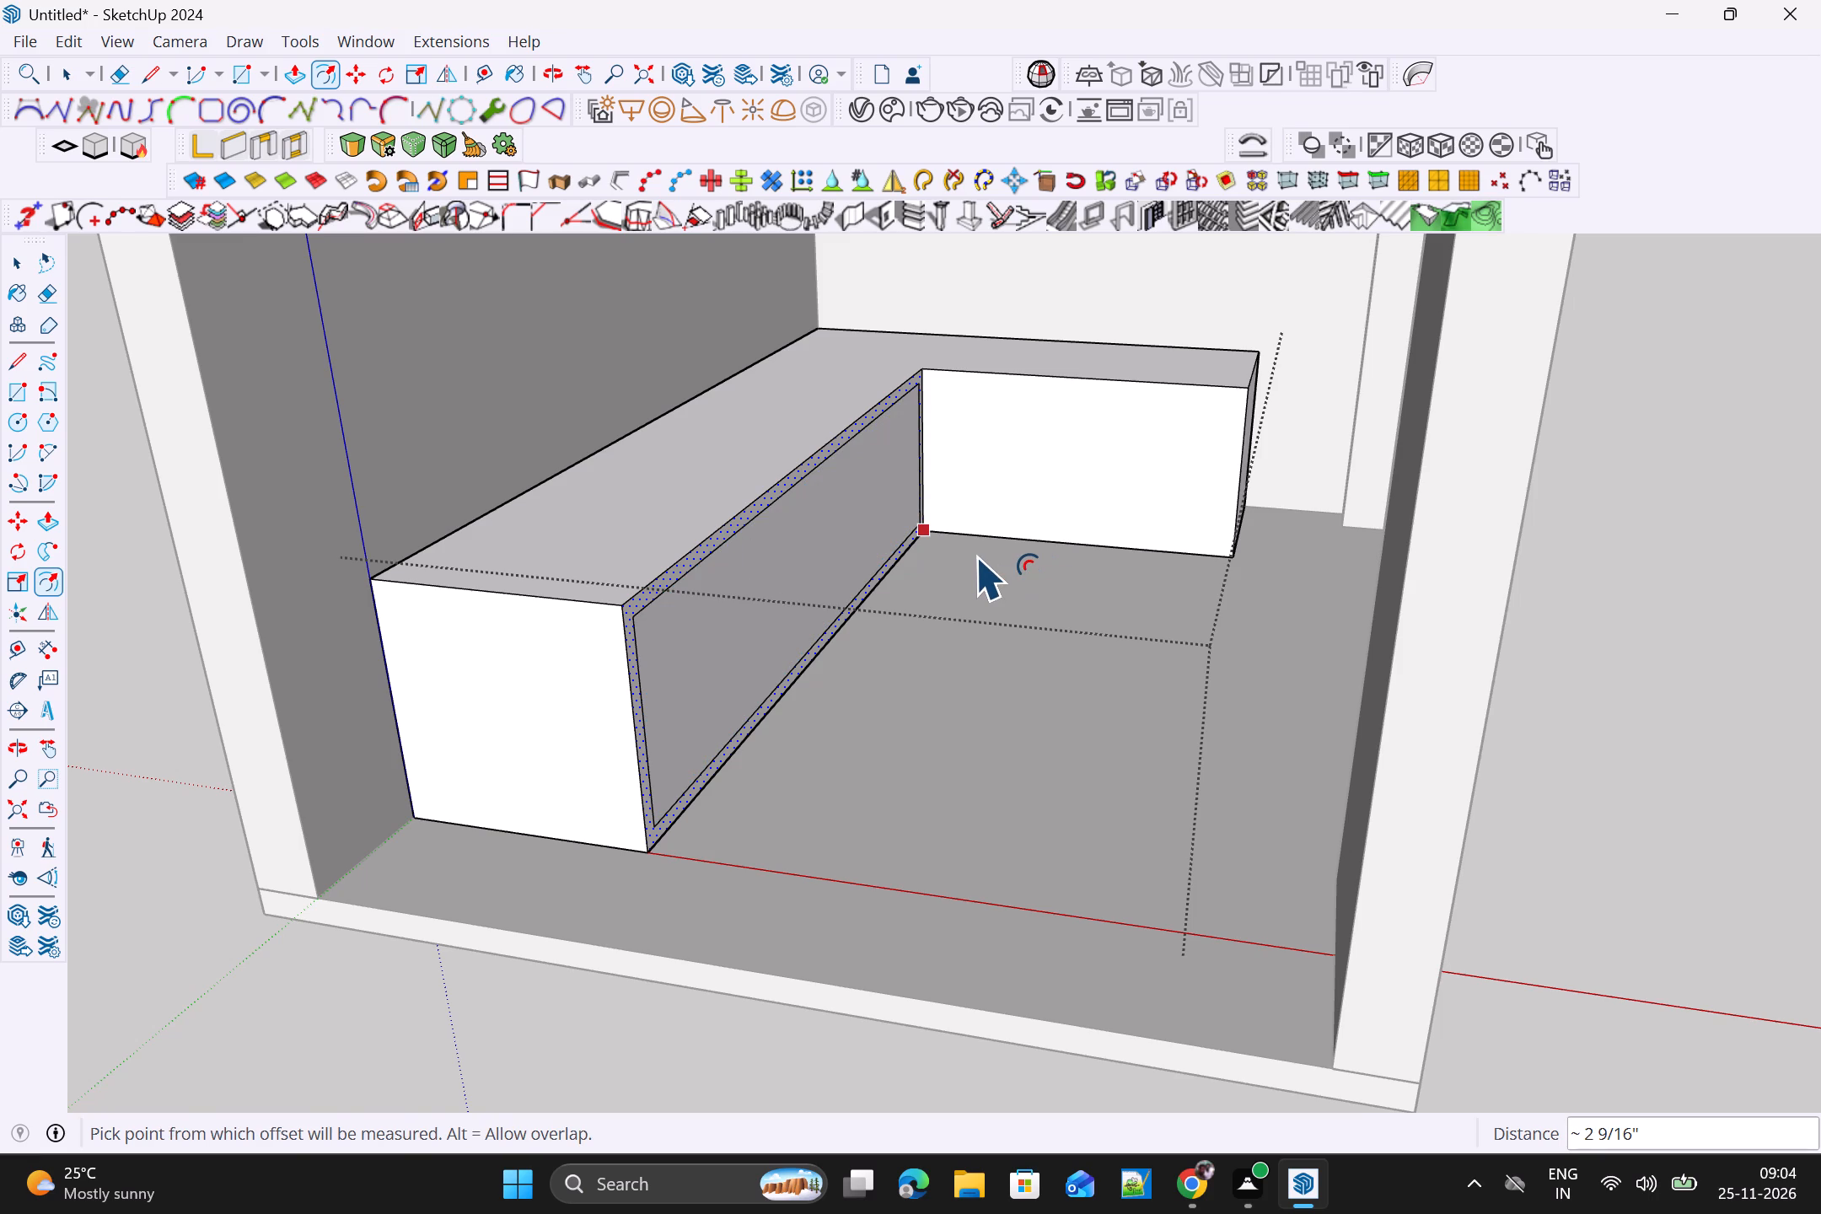
Offset the outline of the rear-wall leg's front face inward by about 1 7/8".
key(space)
click(1058, 490)
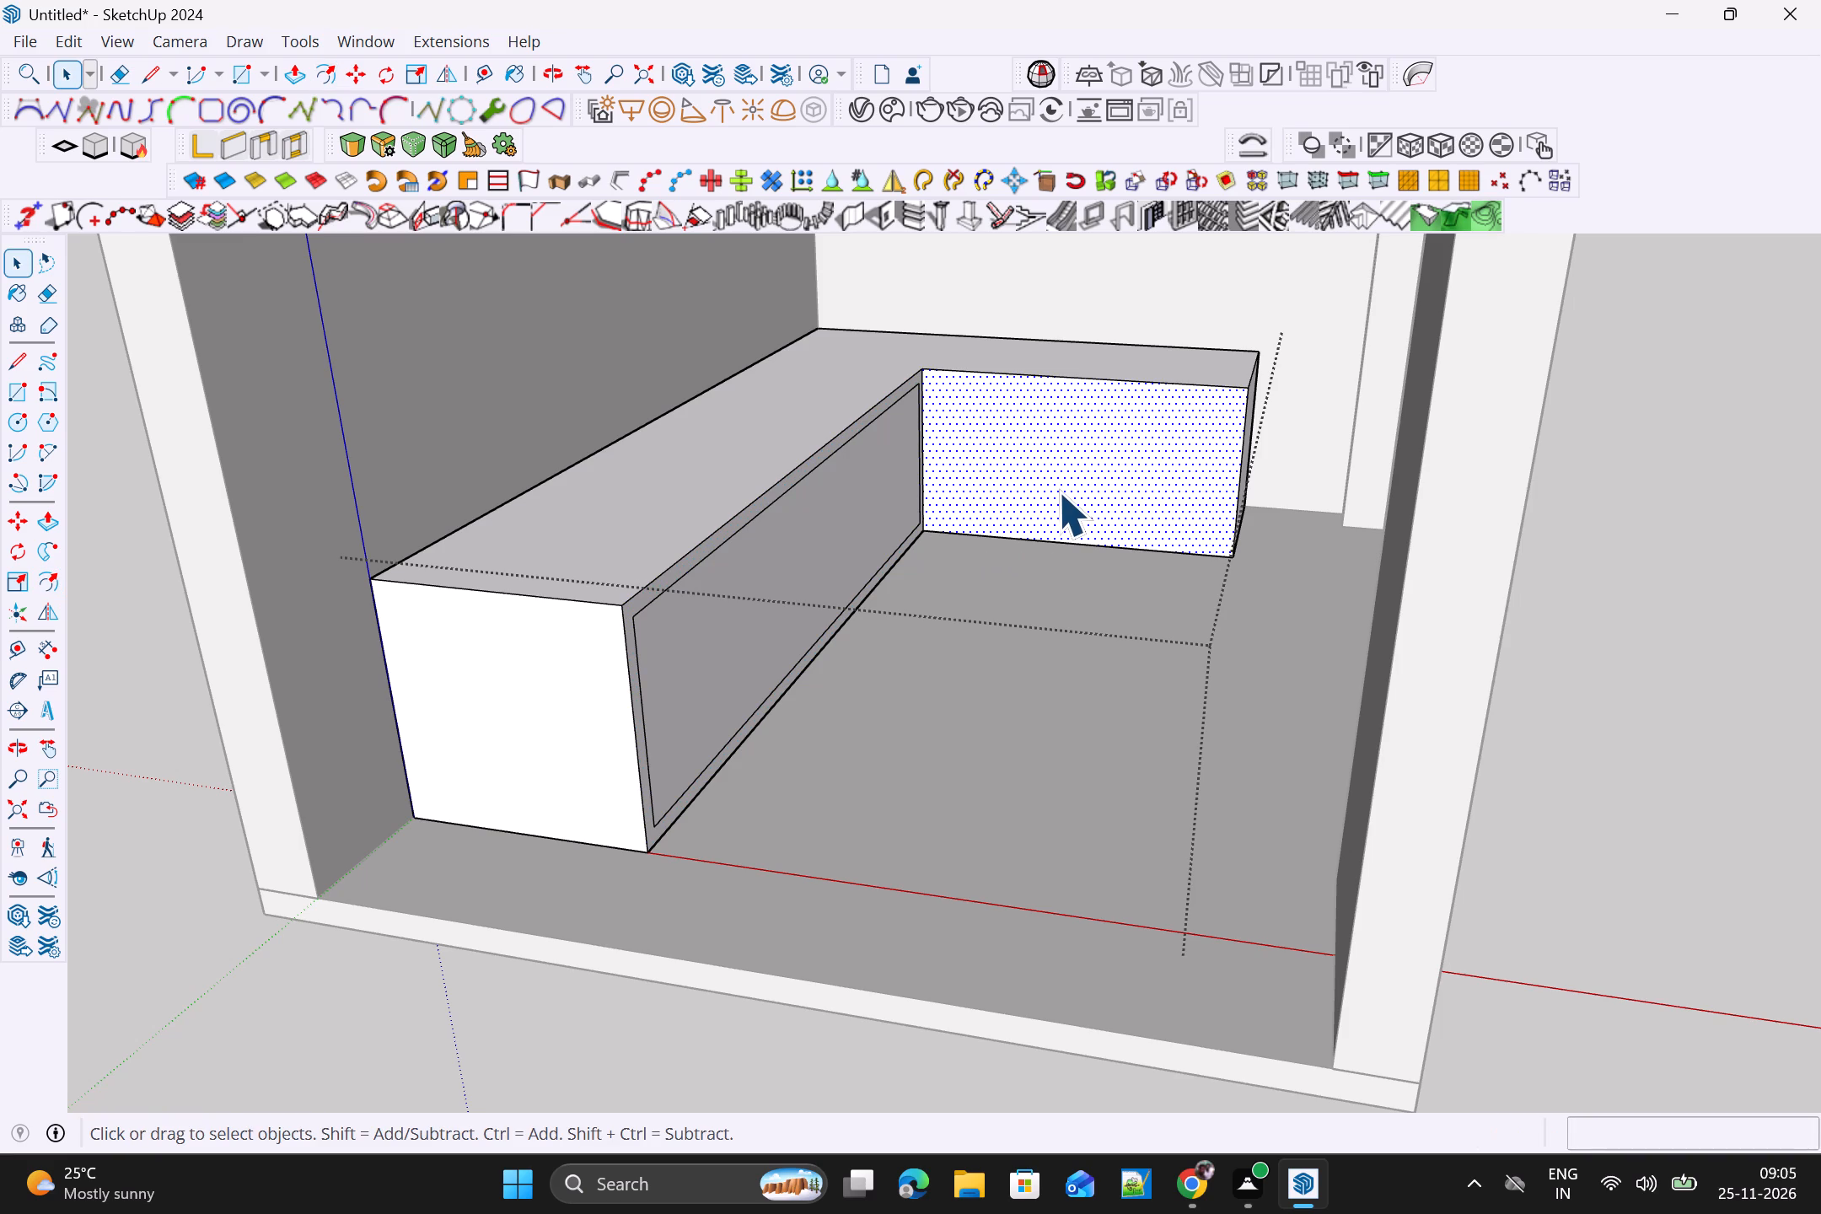
key(f)
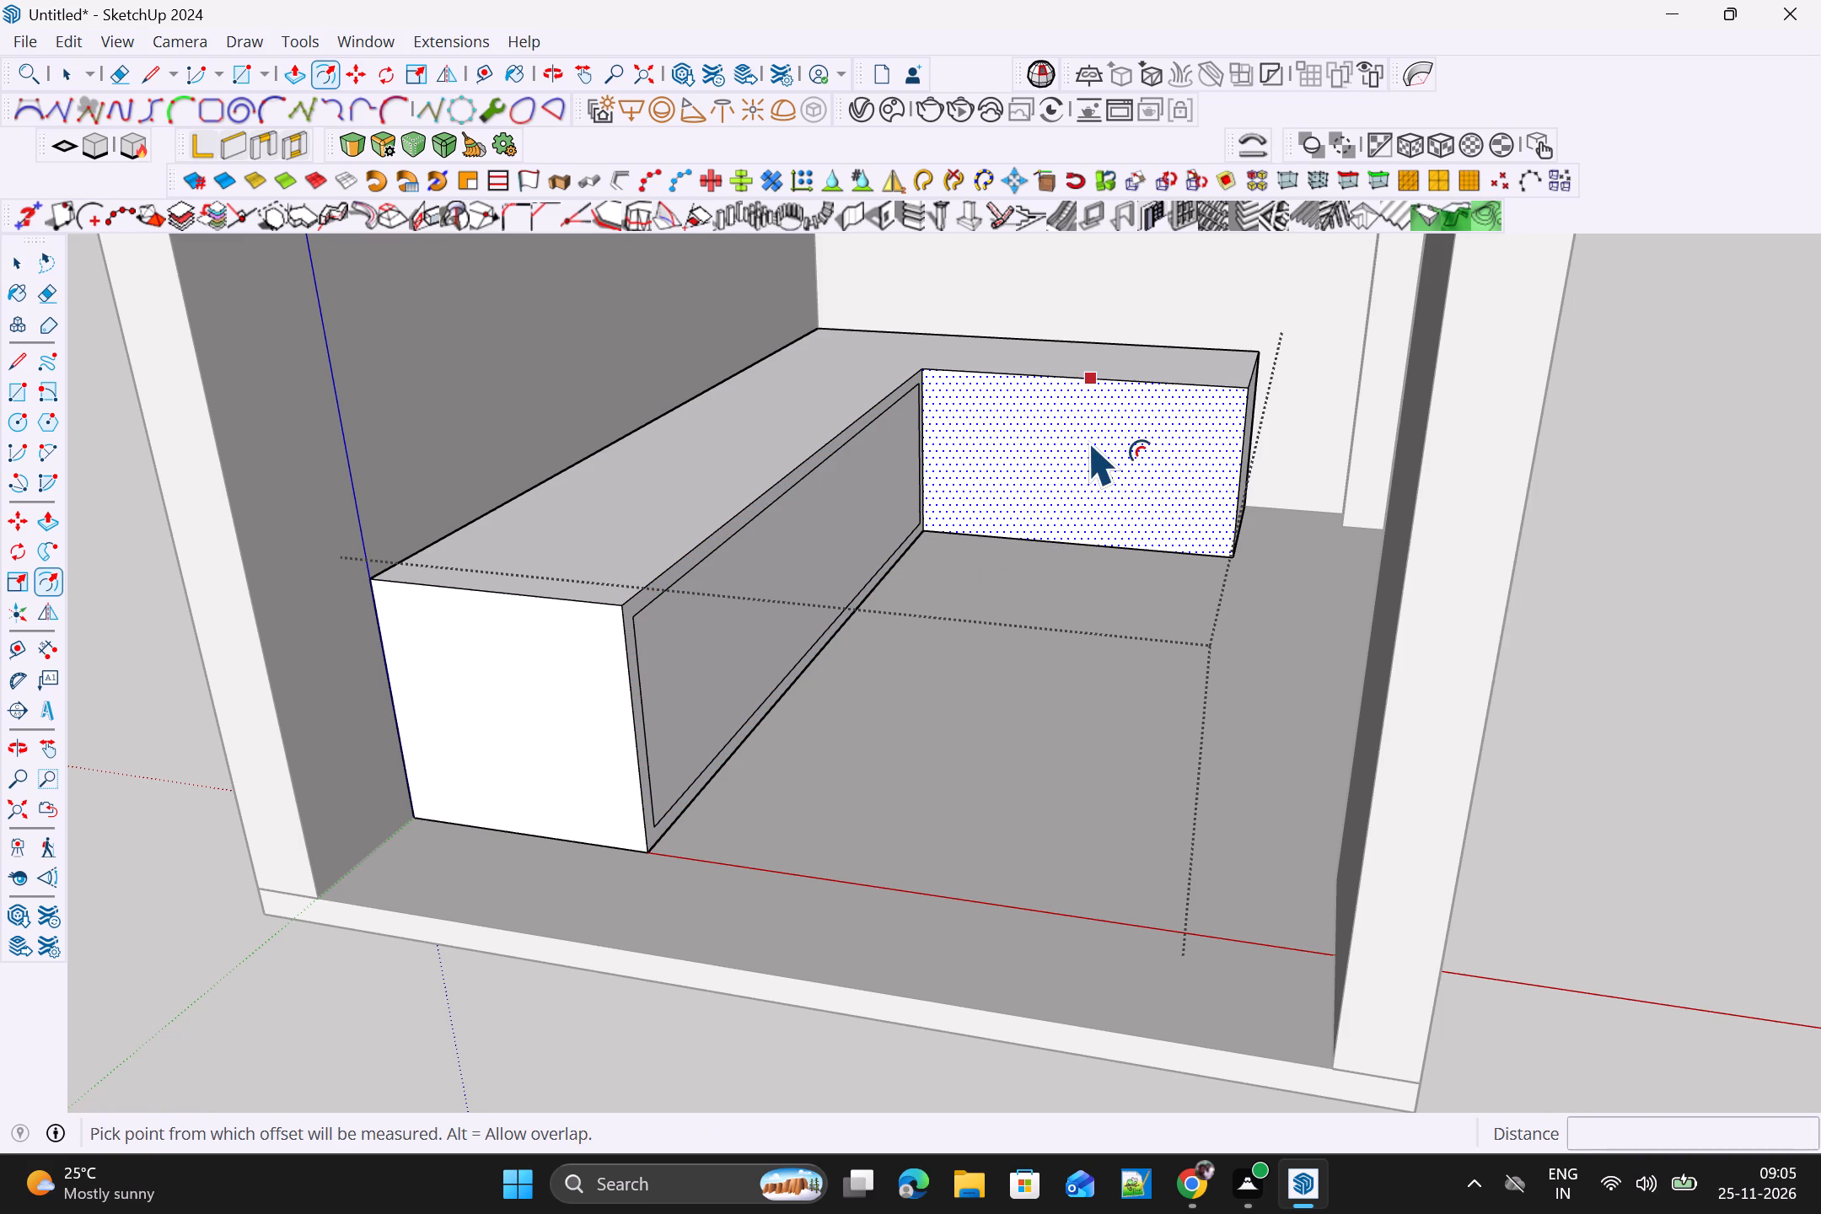
click(1091, 433)
double_click(1091, 433)
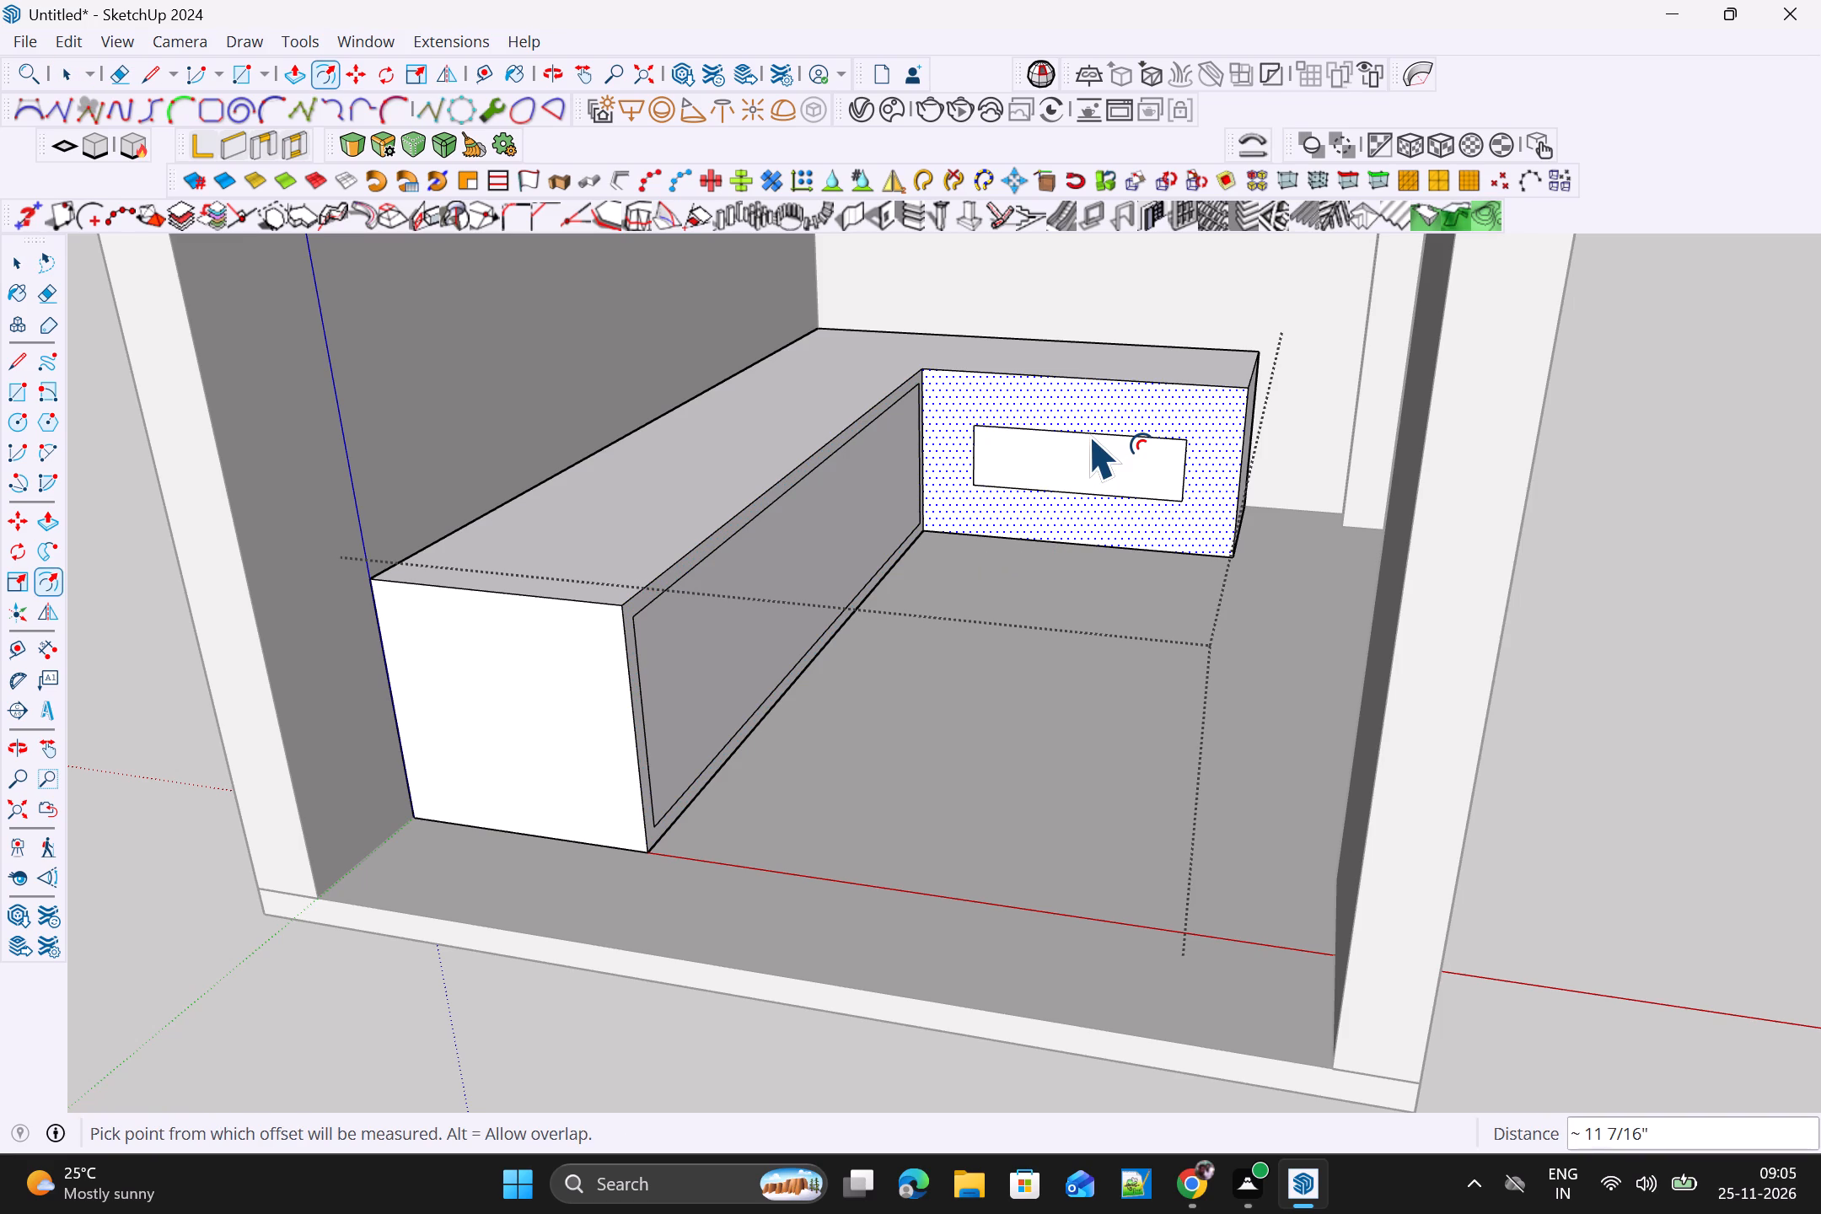
key(ctrl+z)
key(ctrl+z)
drag(1093, 403, 1092, 410)
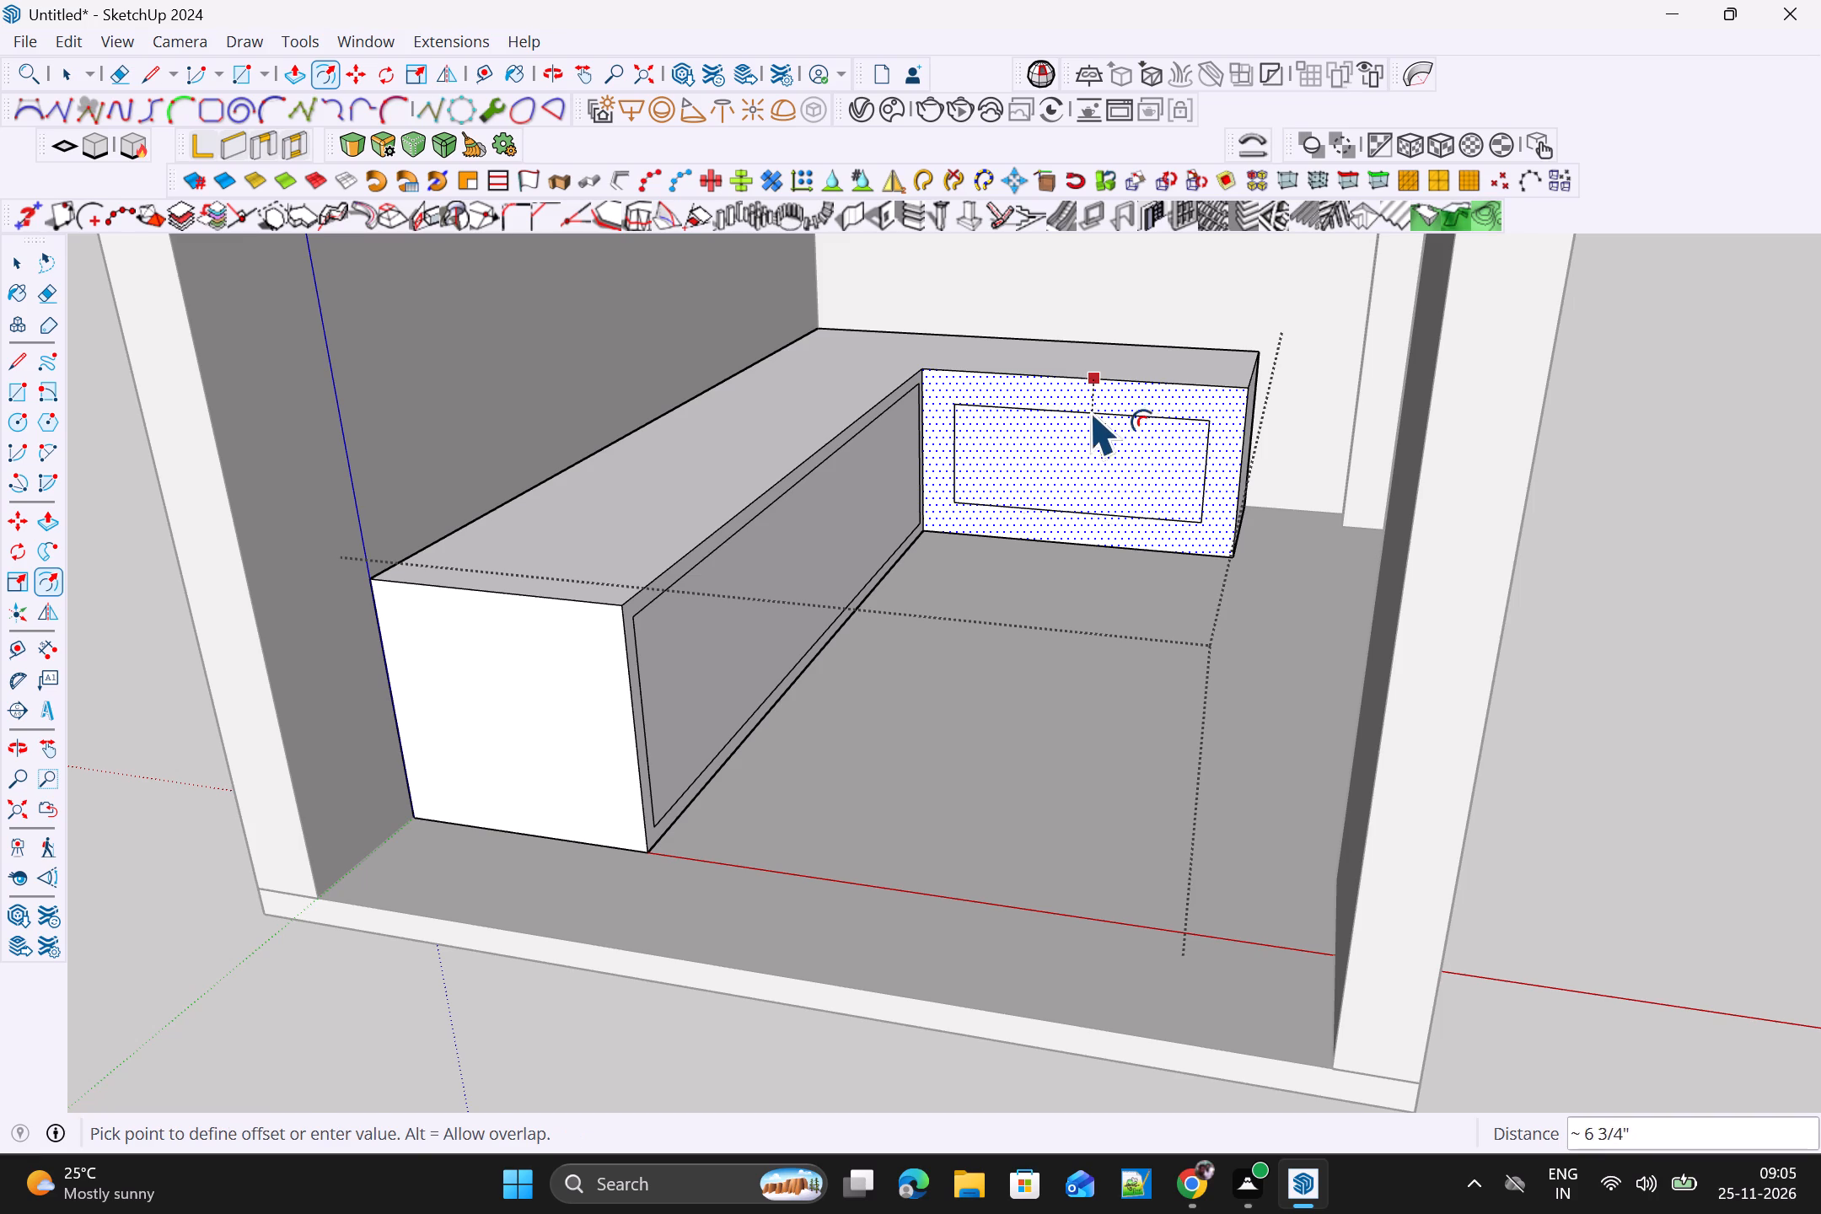
drag(1092, 410, 1093, 395)
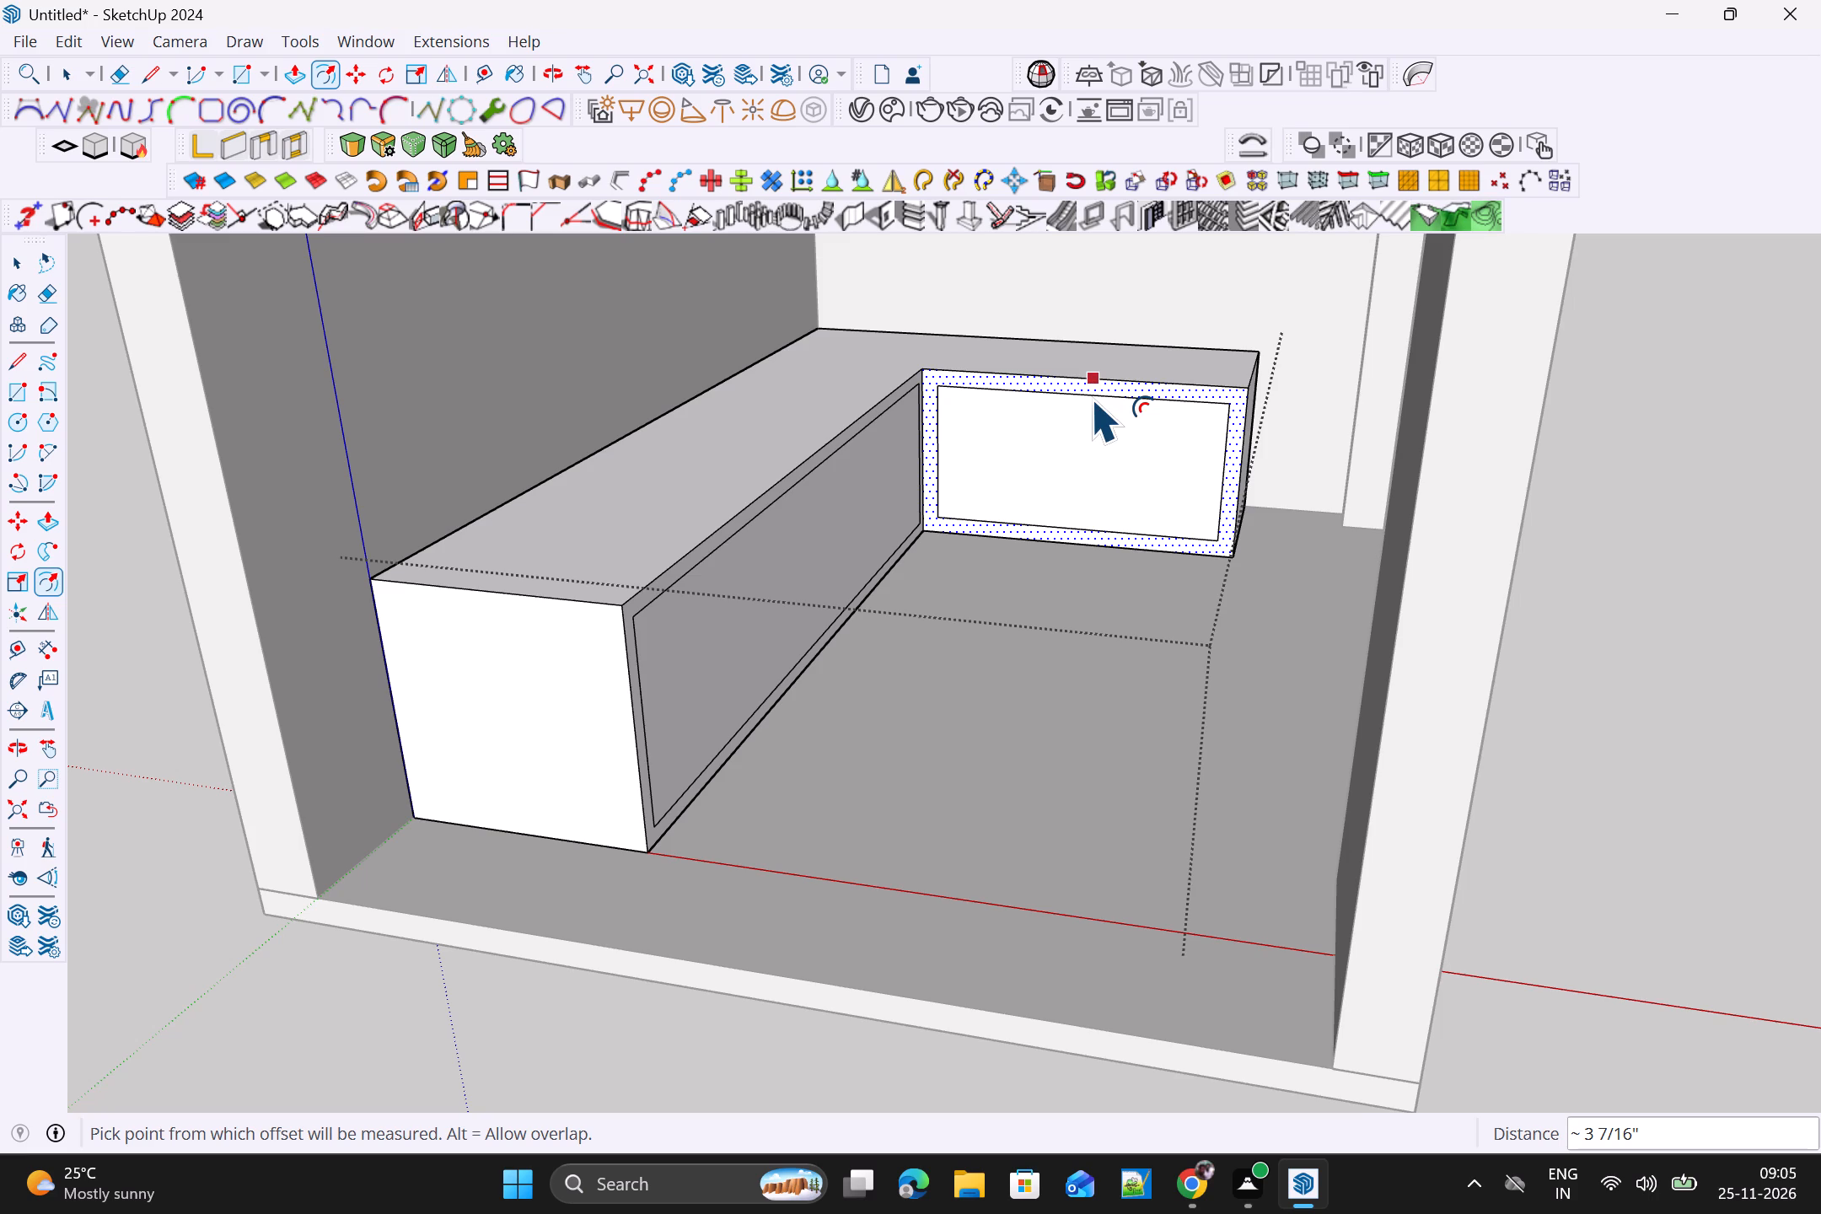
key(ctrl+z)
click(1099, 386)
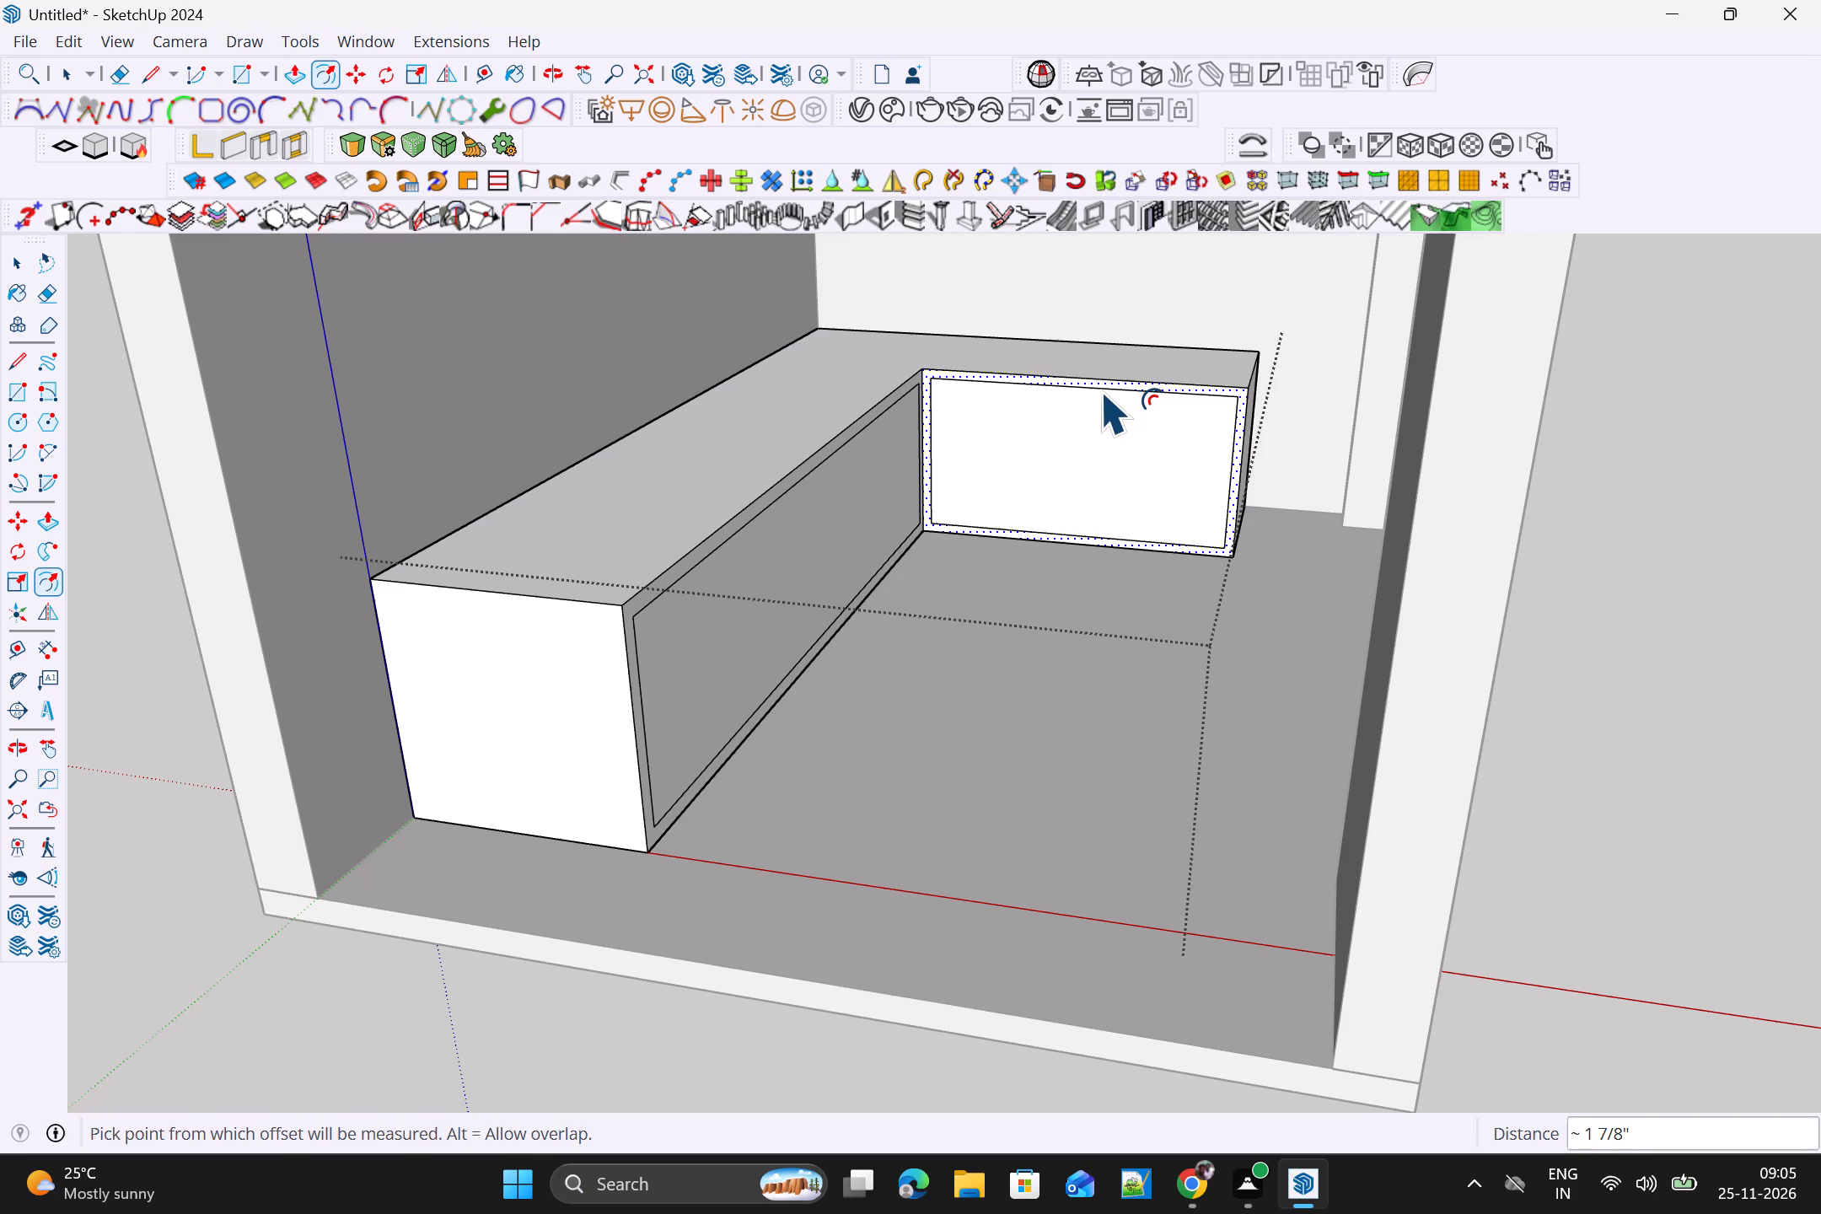
Push the long leg's inset panel into the block about 2' 2 3/8" to form an open recess.
key(space)
click(873, 539)
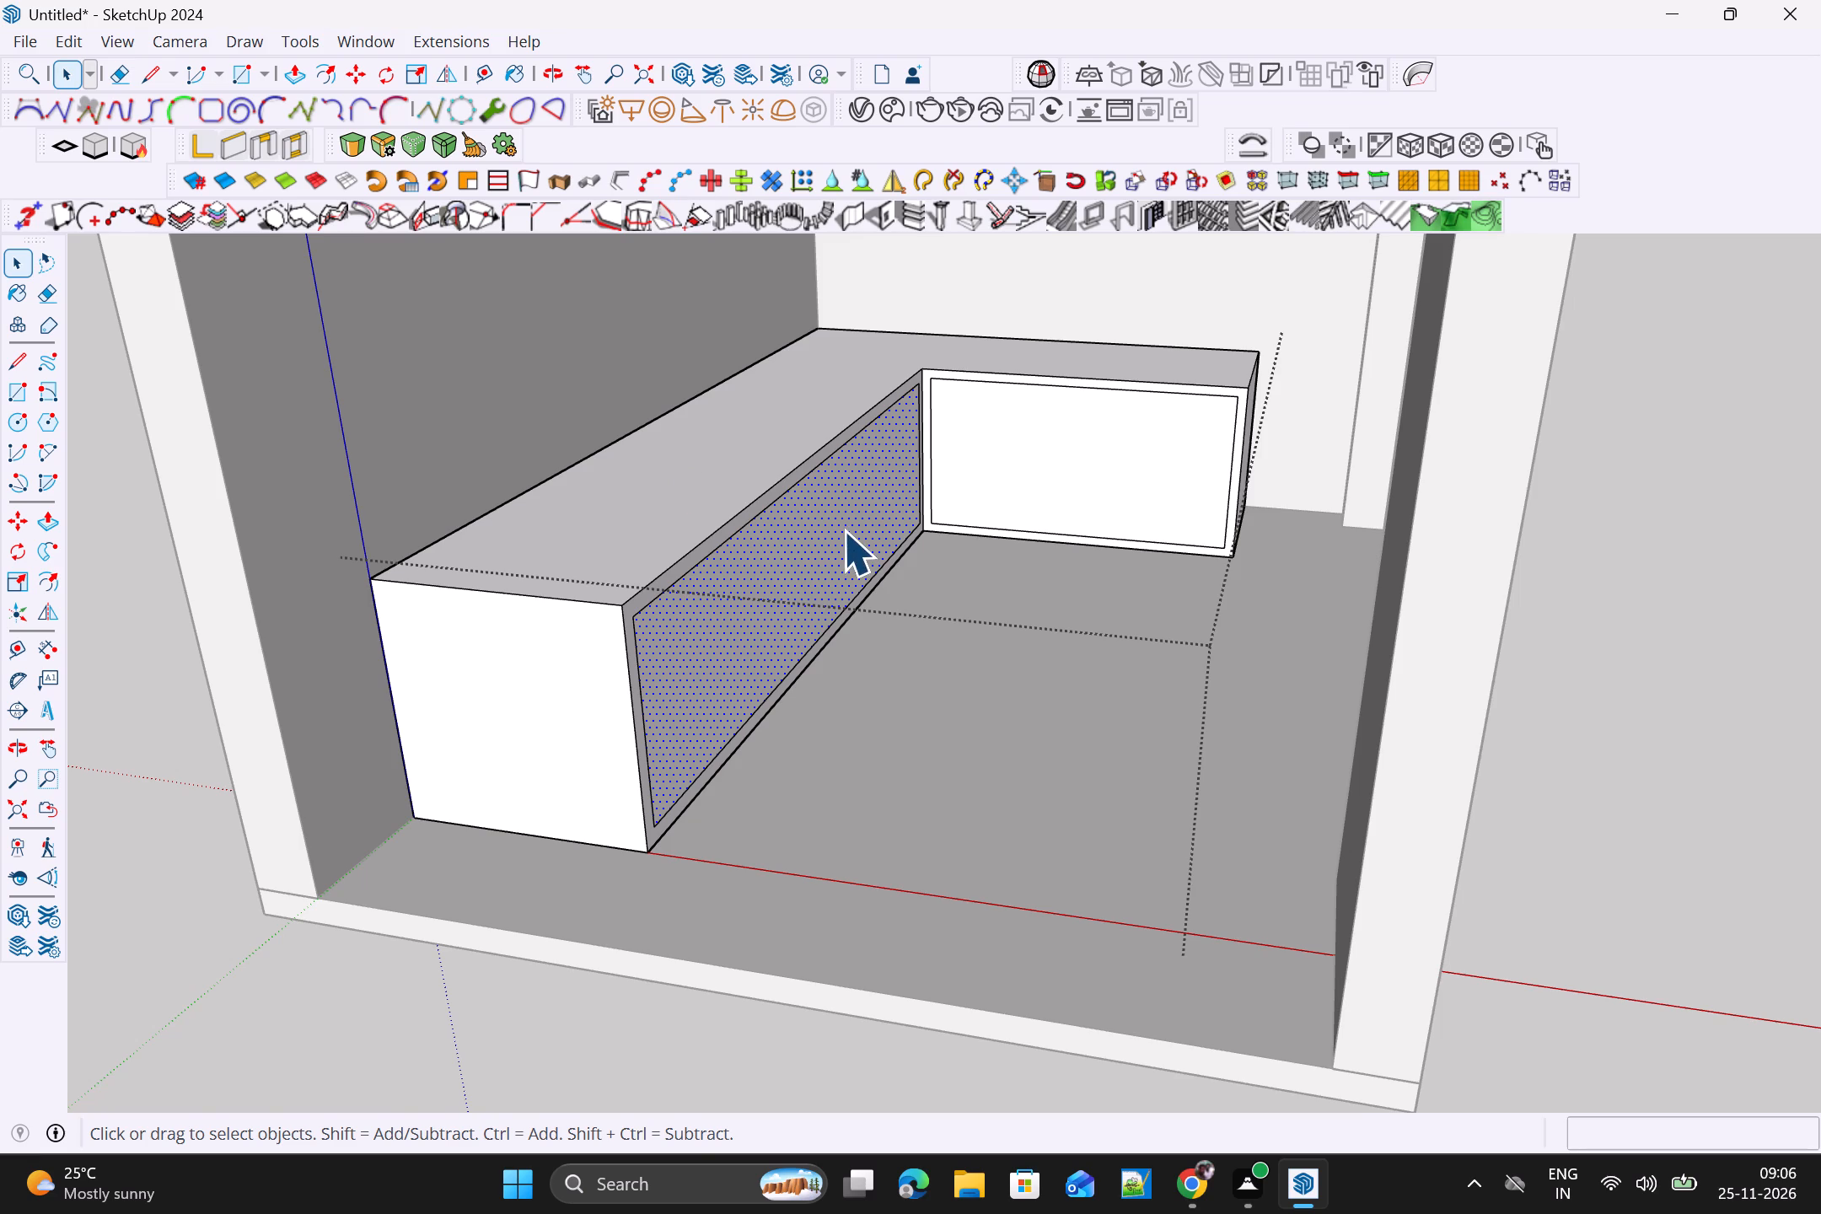
key(p)
scroll(843, 516, up, 2)
click(838, 569)
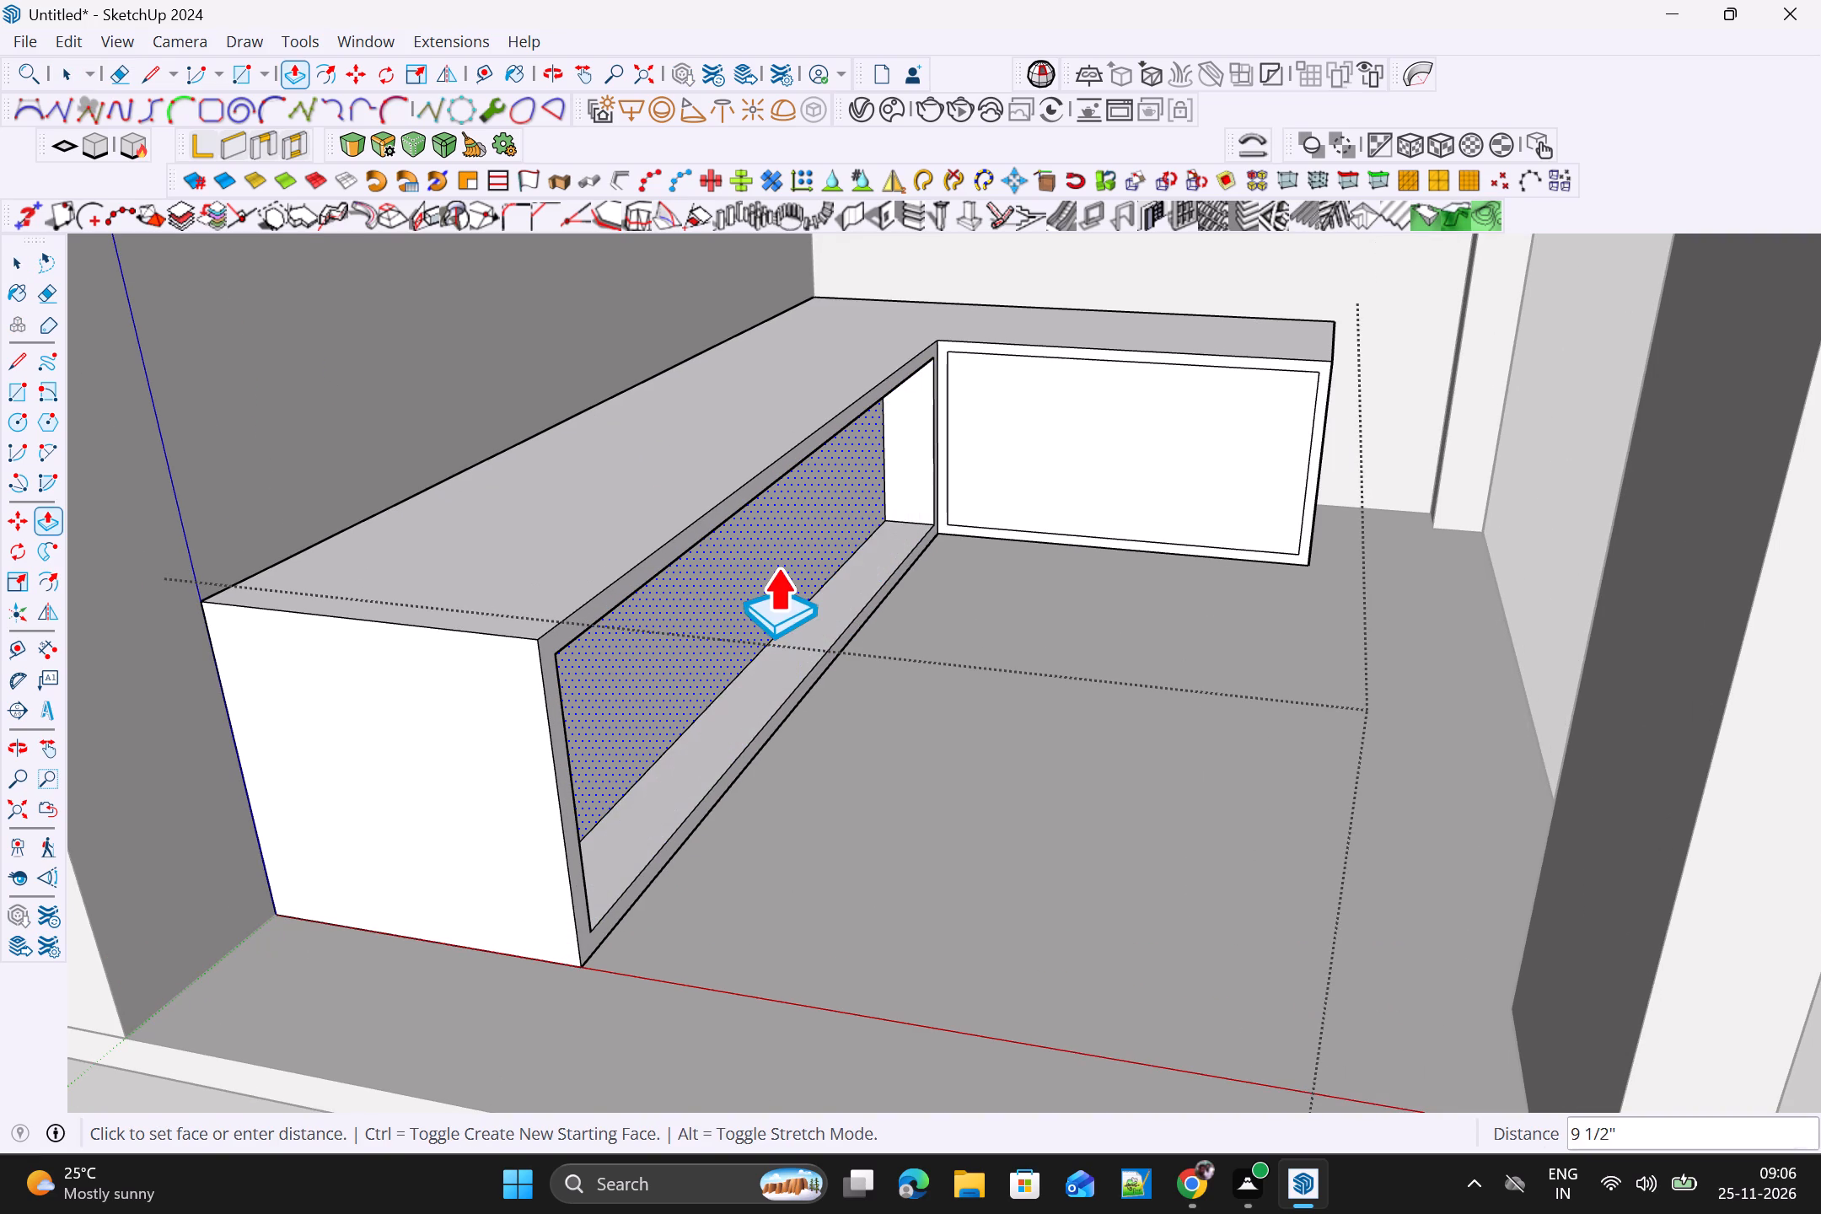
click(671, 582)
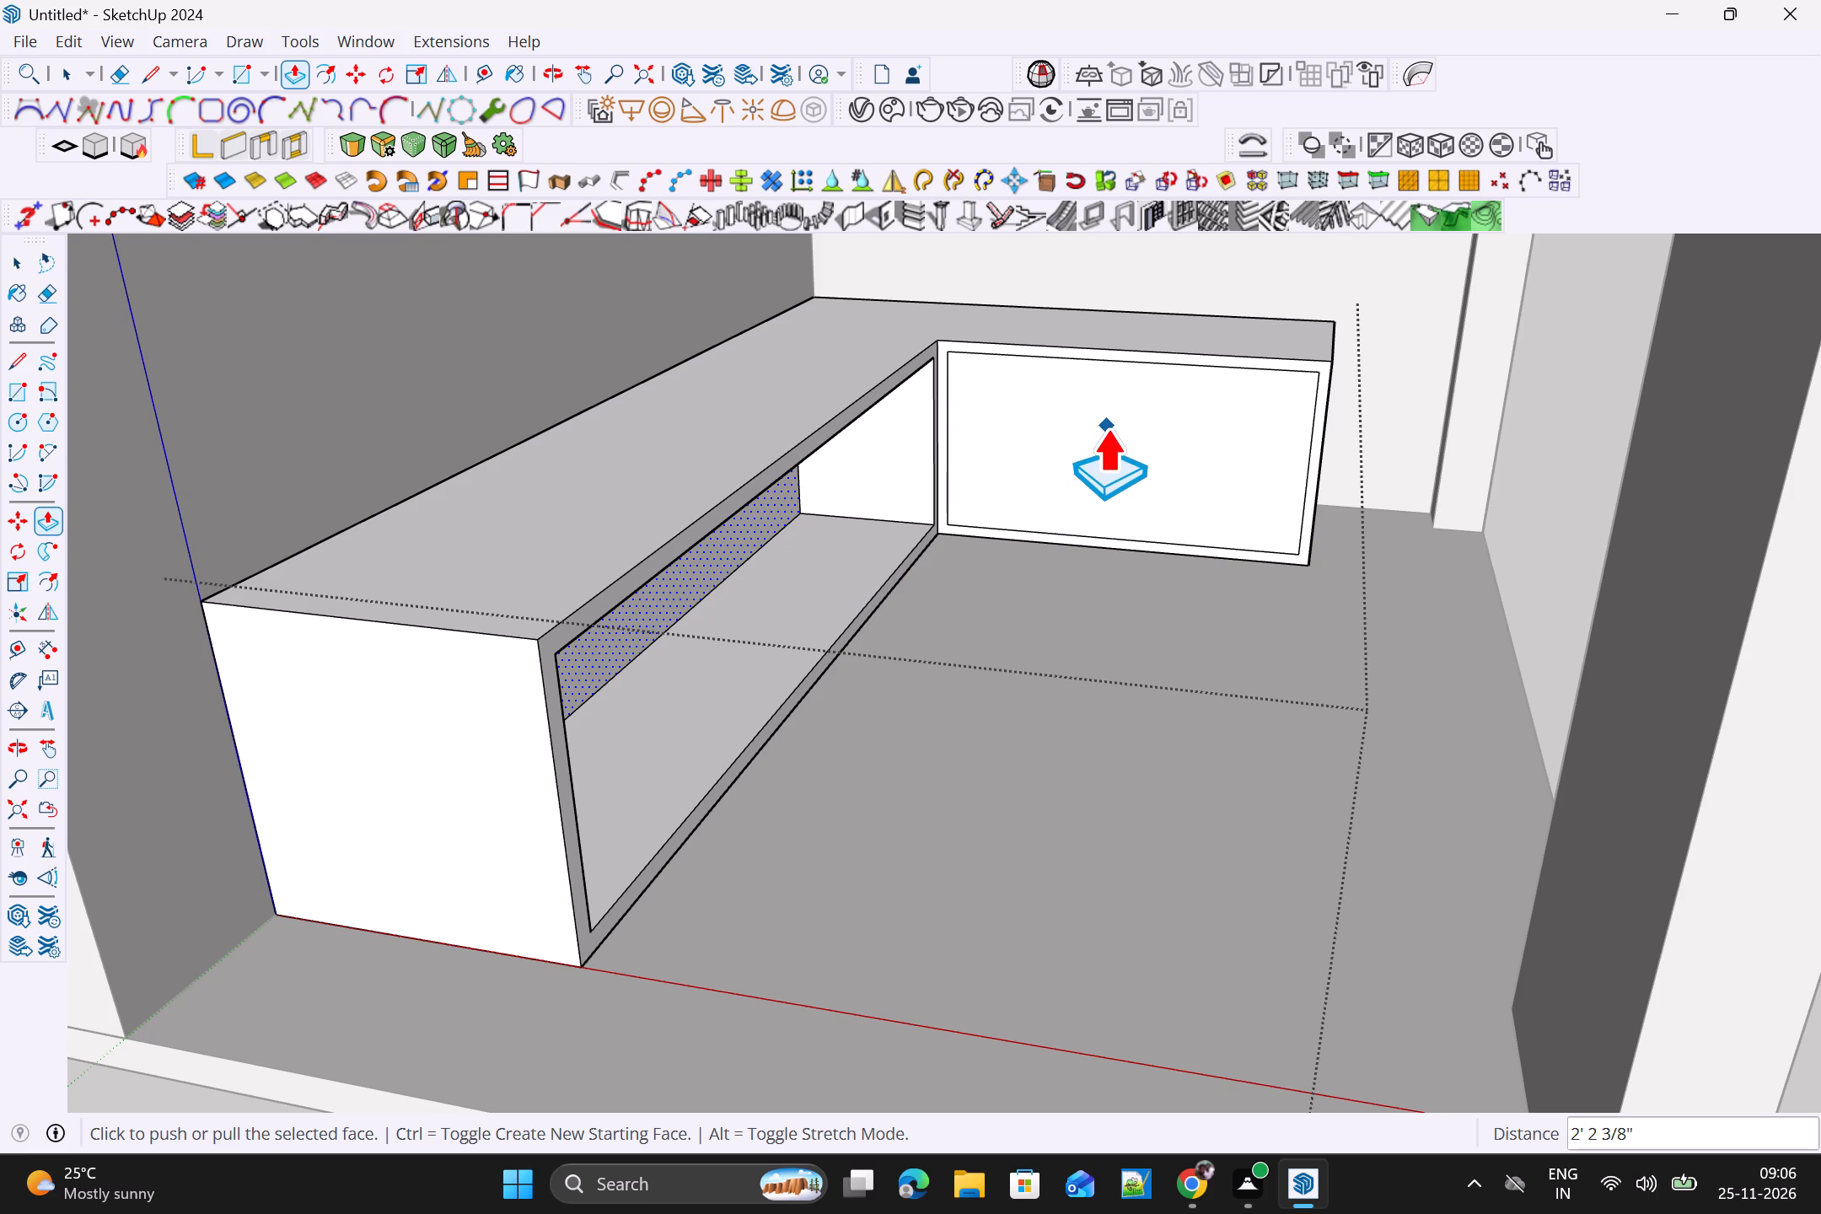
Push the rear-wall leg's inset panel inward by the same 2' 2 3/8" and close the group.
key(space)
click(1110, 429)
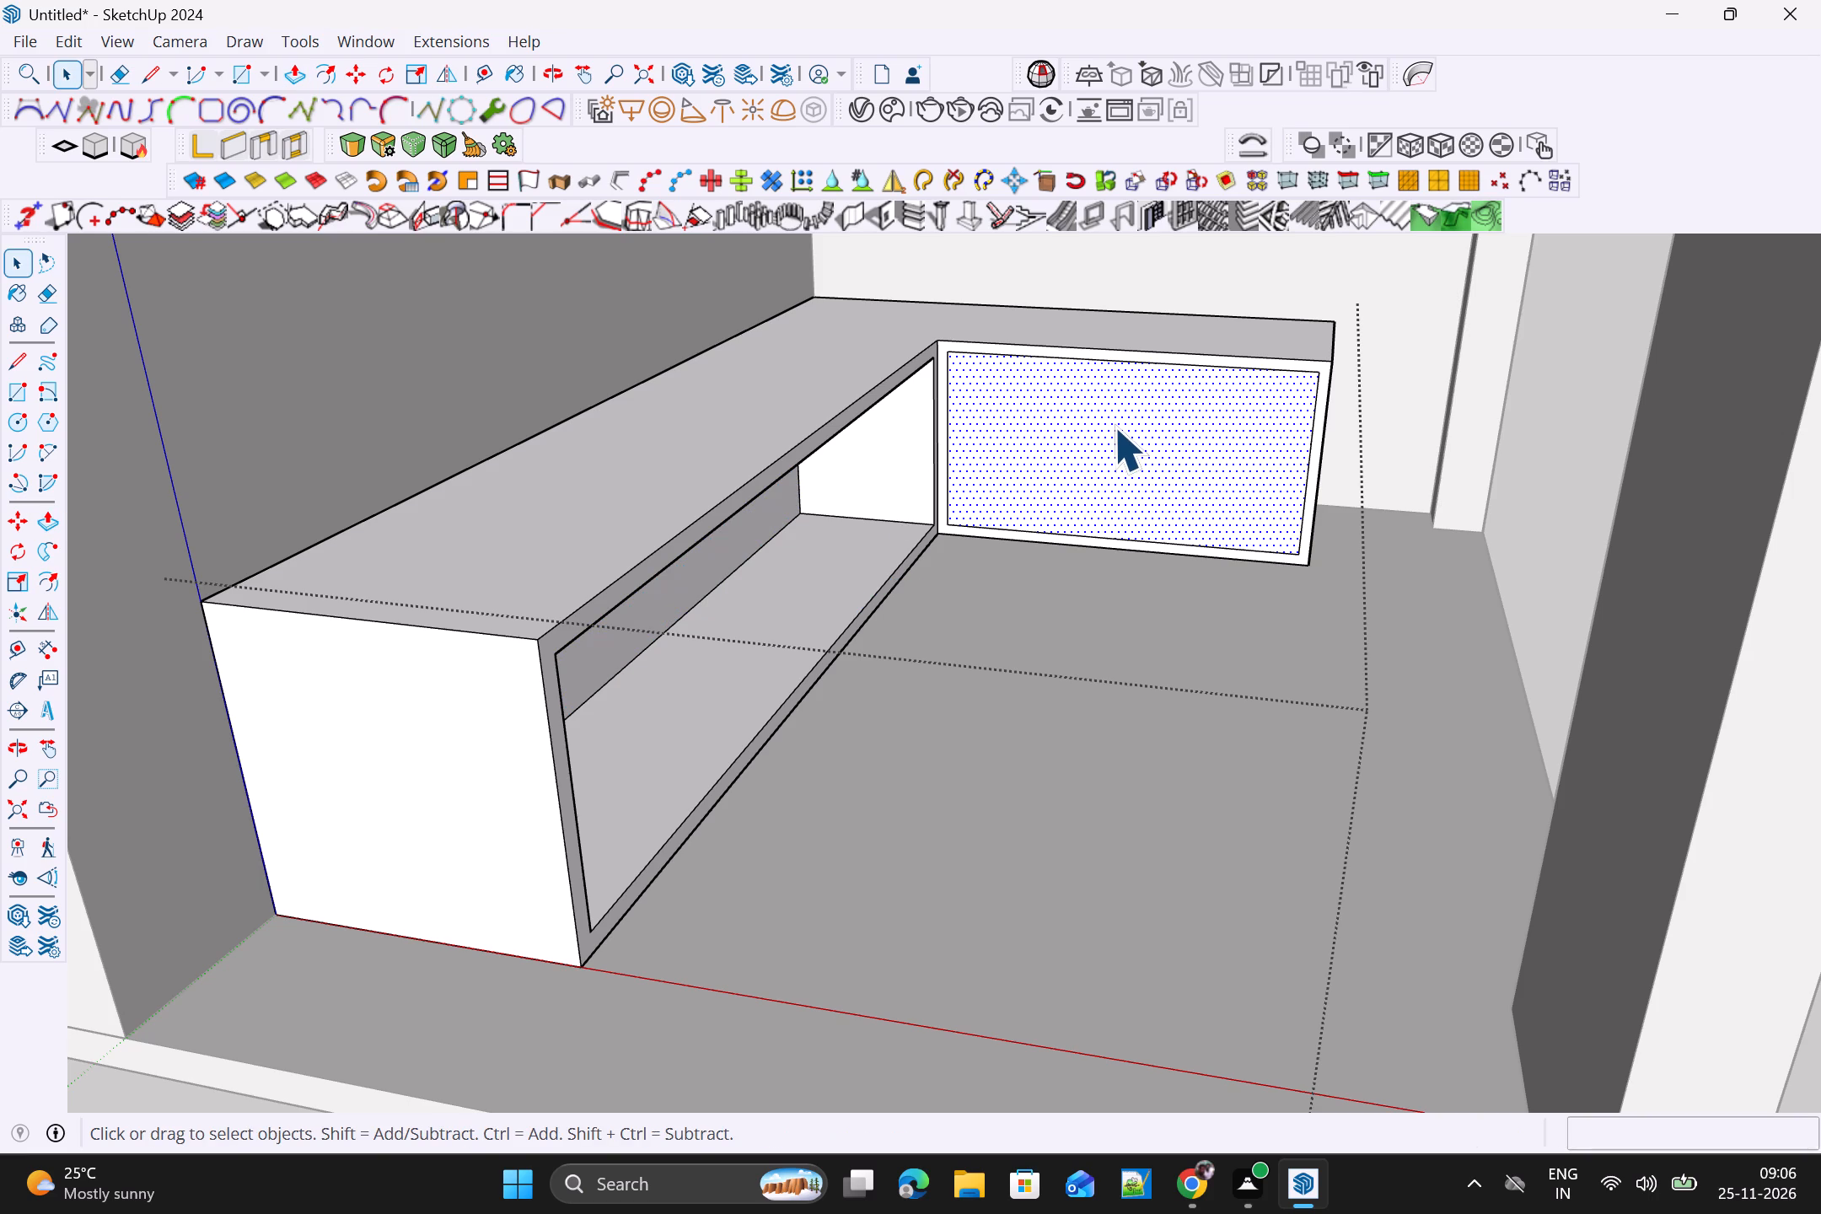
key(p)
double_click(1114, 427)
scroll(1137, 488, down, 2)
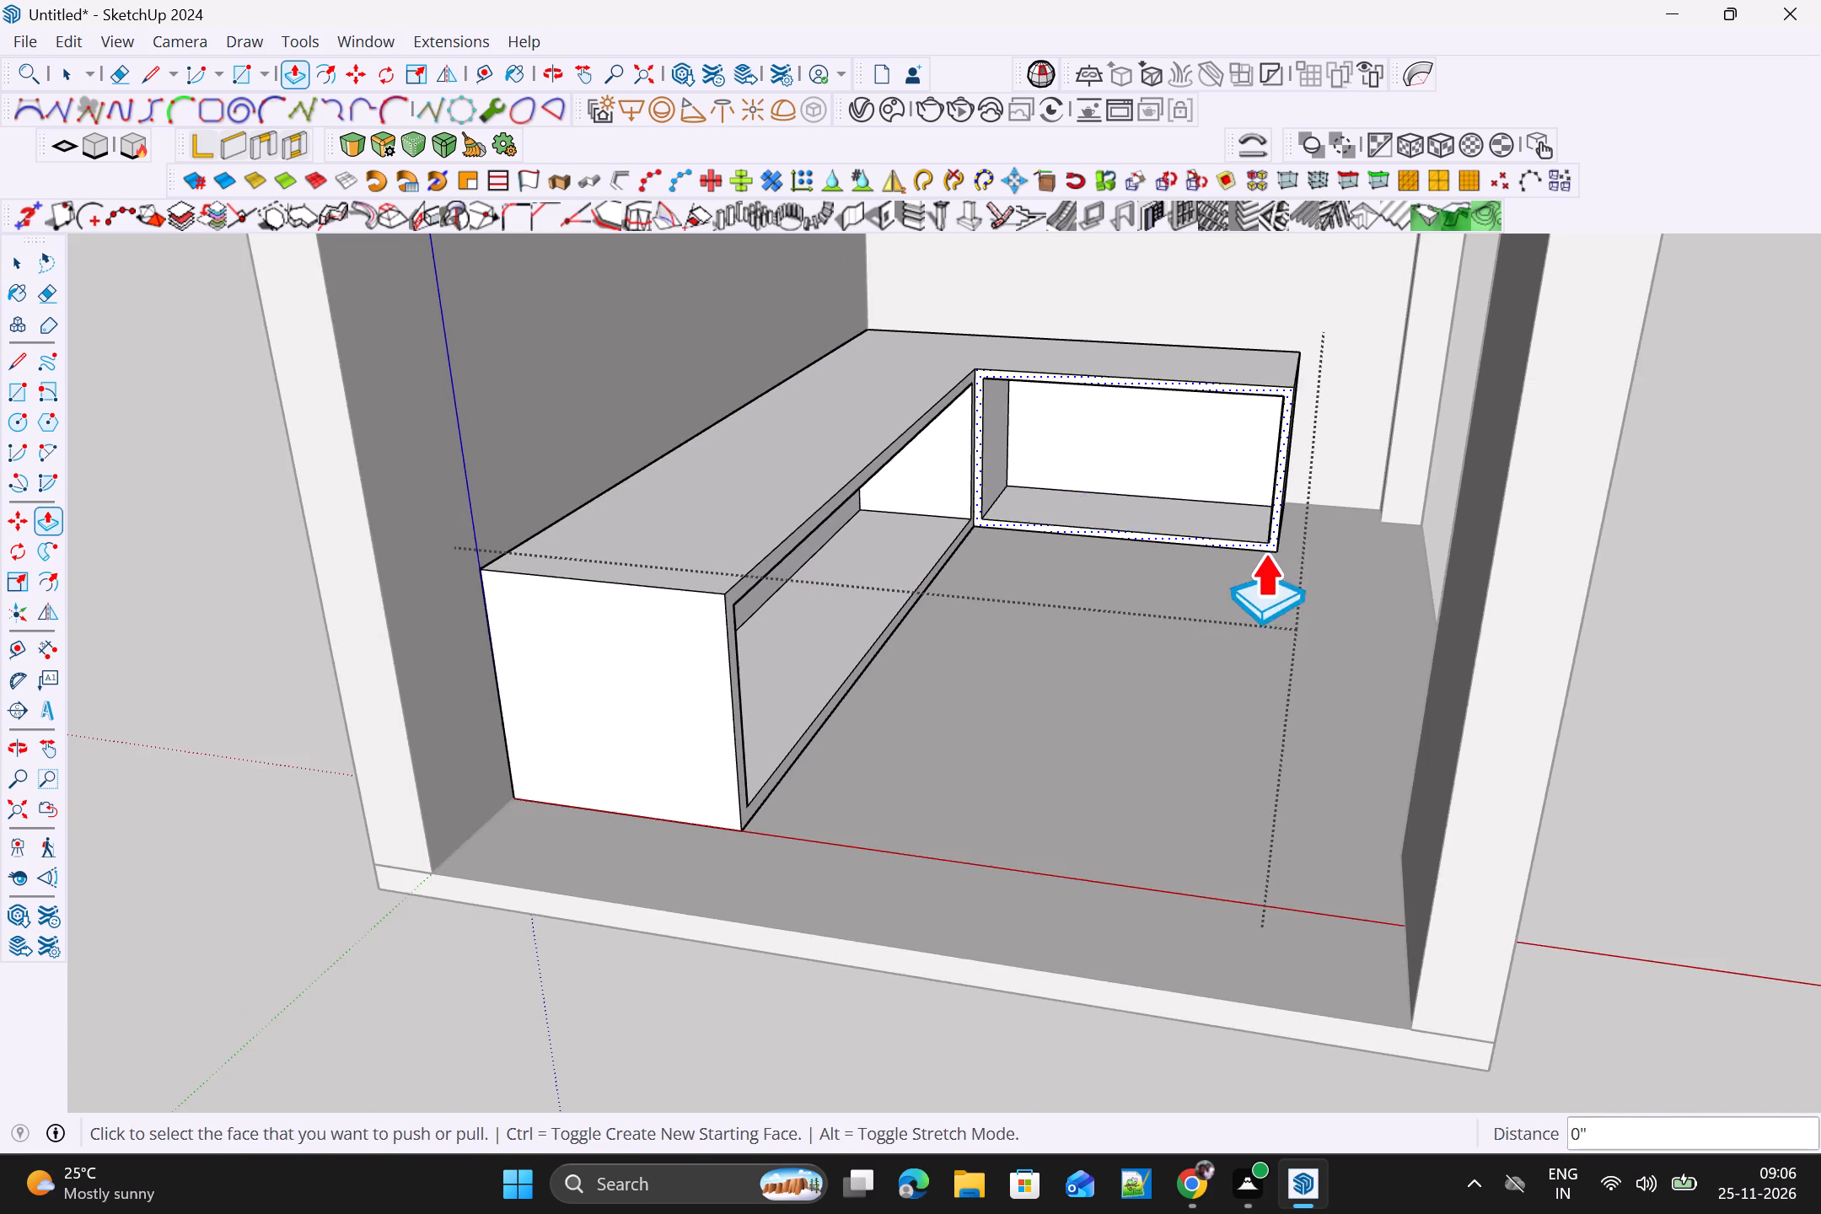
middle_drag(1293, 583, 1212, 545)
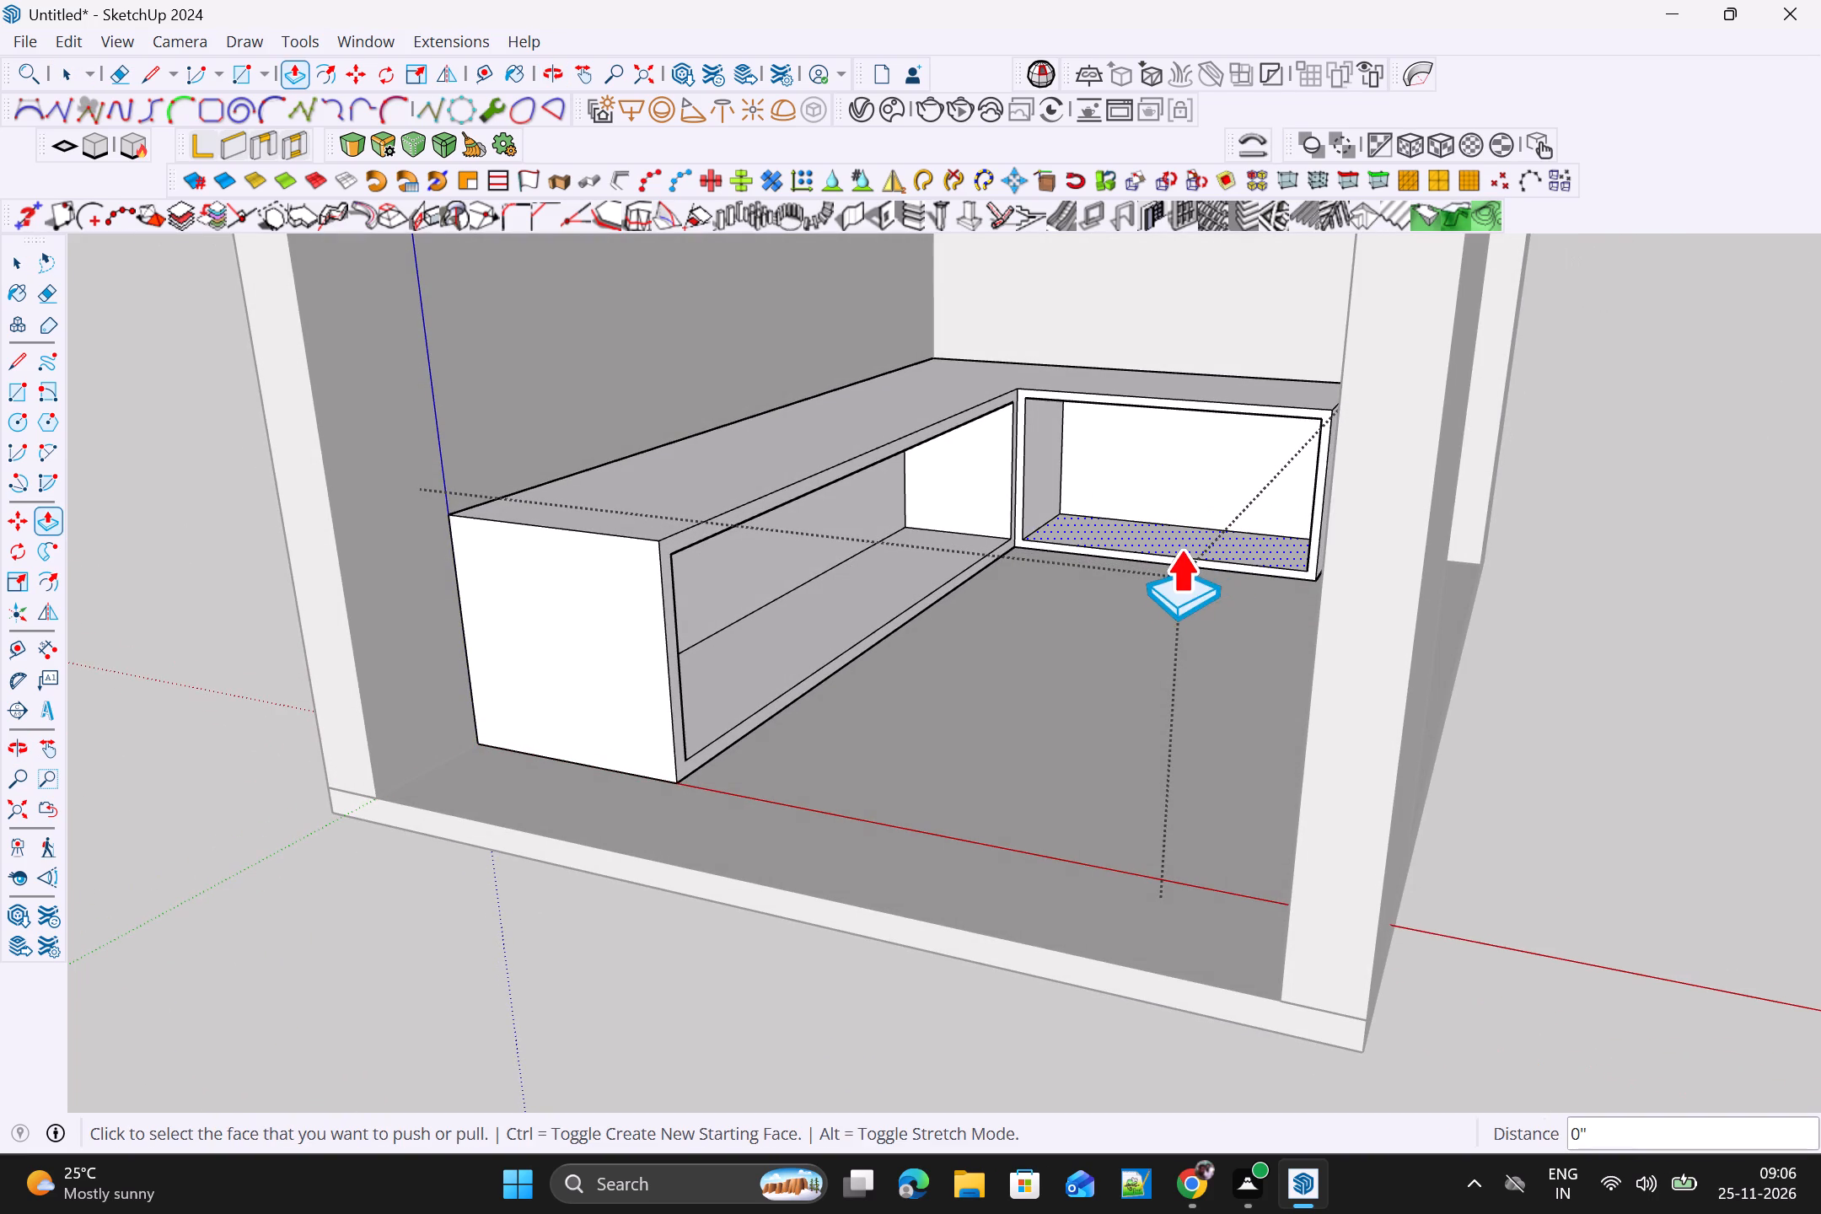
key(space)
click(1556, 757)
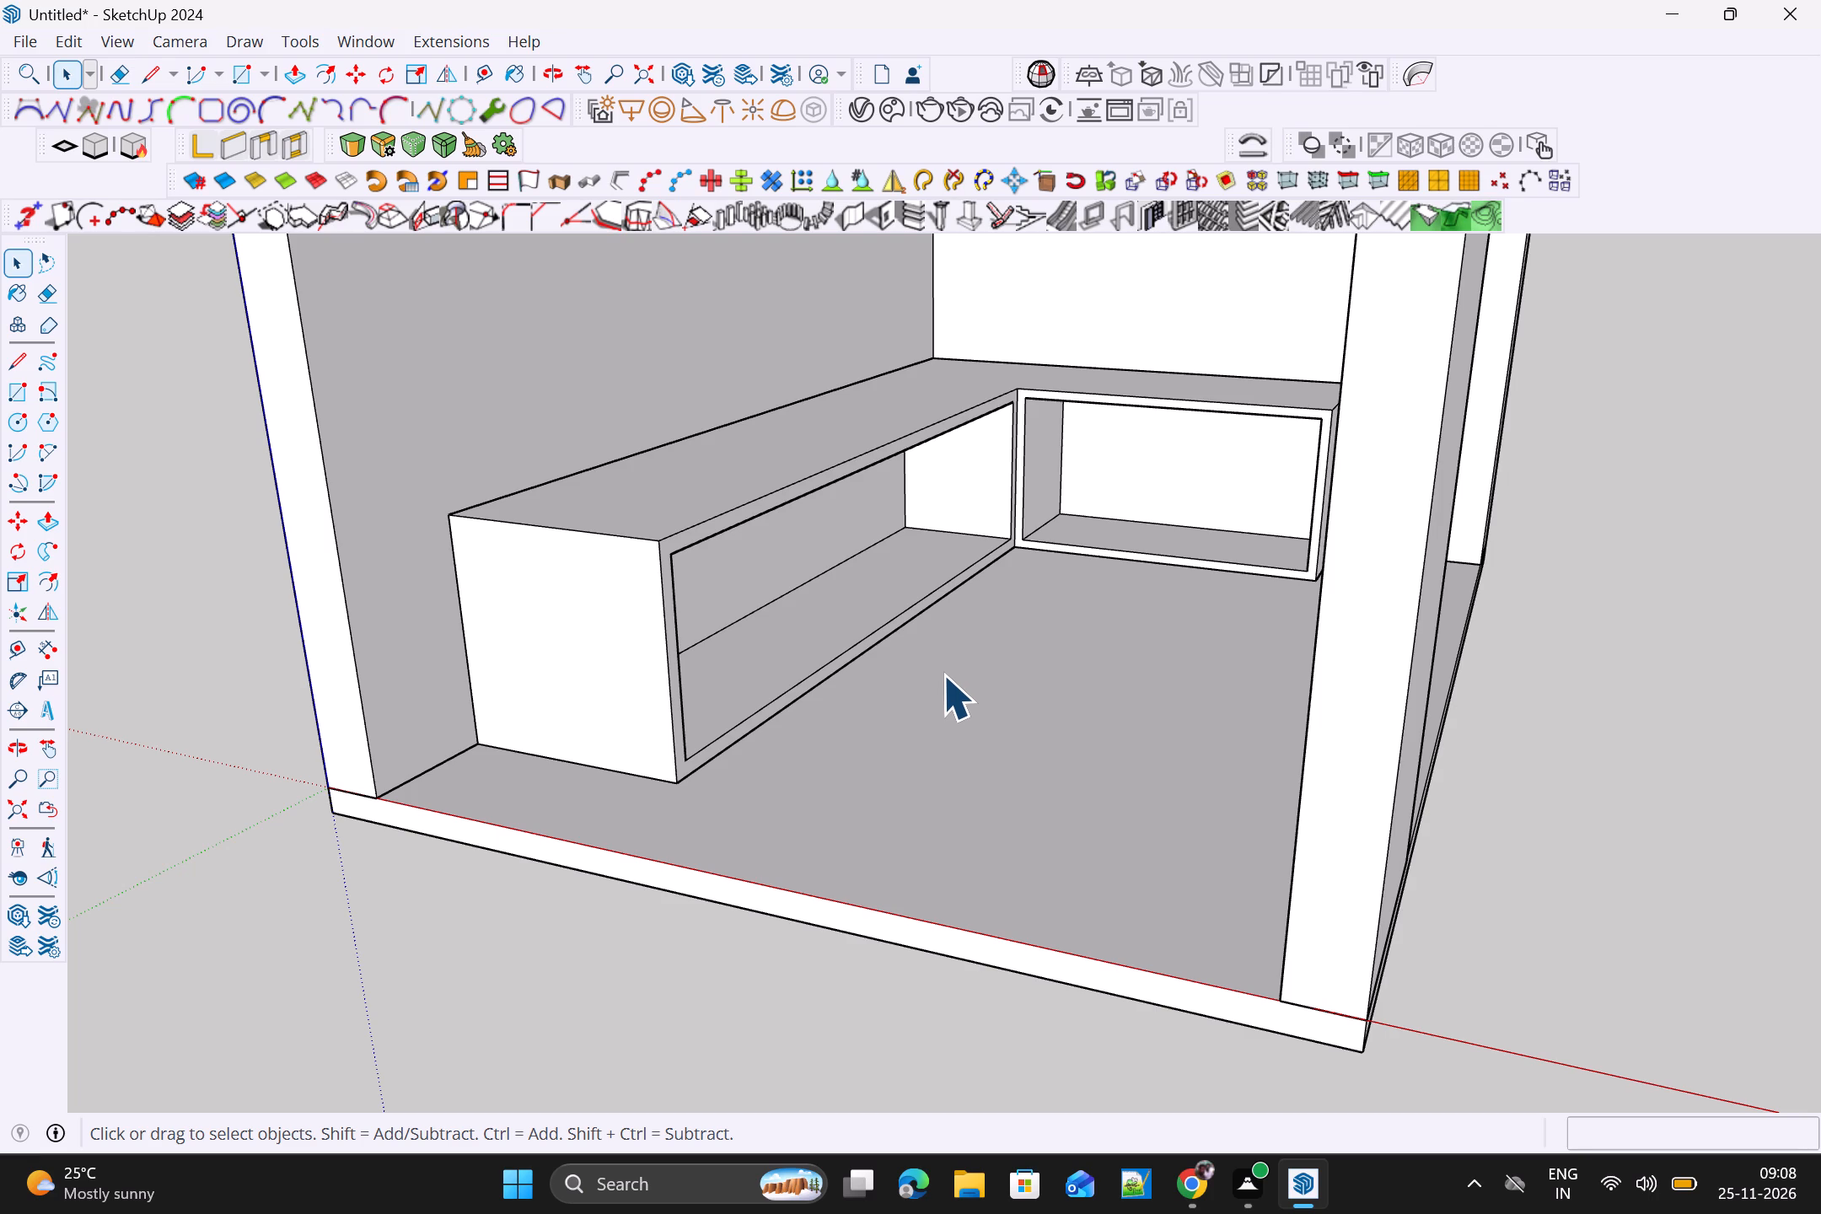
Draw a rectangle over the long leg's recess opening, from its near upper corner to its far lower corner.
scroll(943, 674, down, 2)
scroll(1041, 723, down, 3)
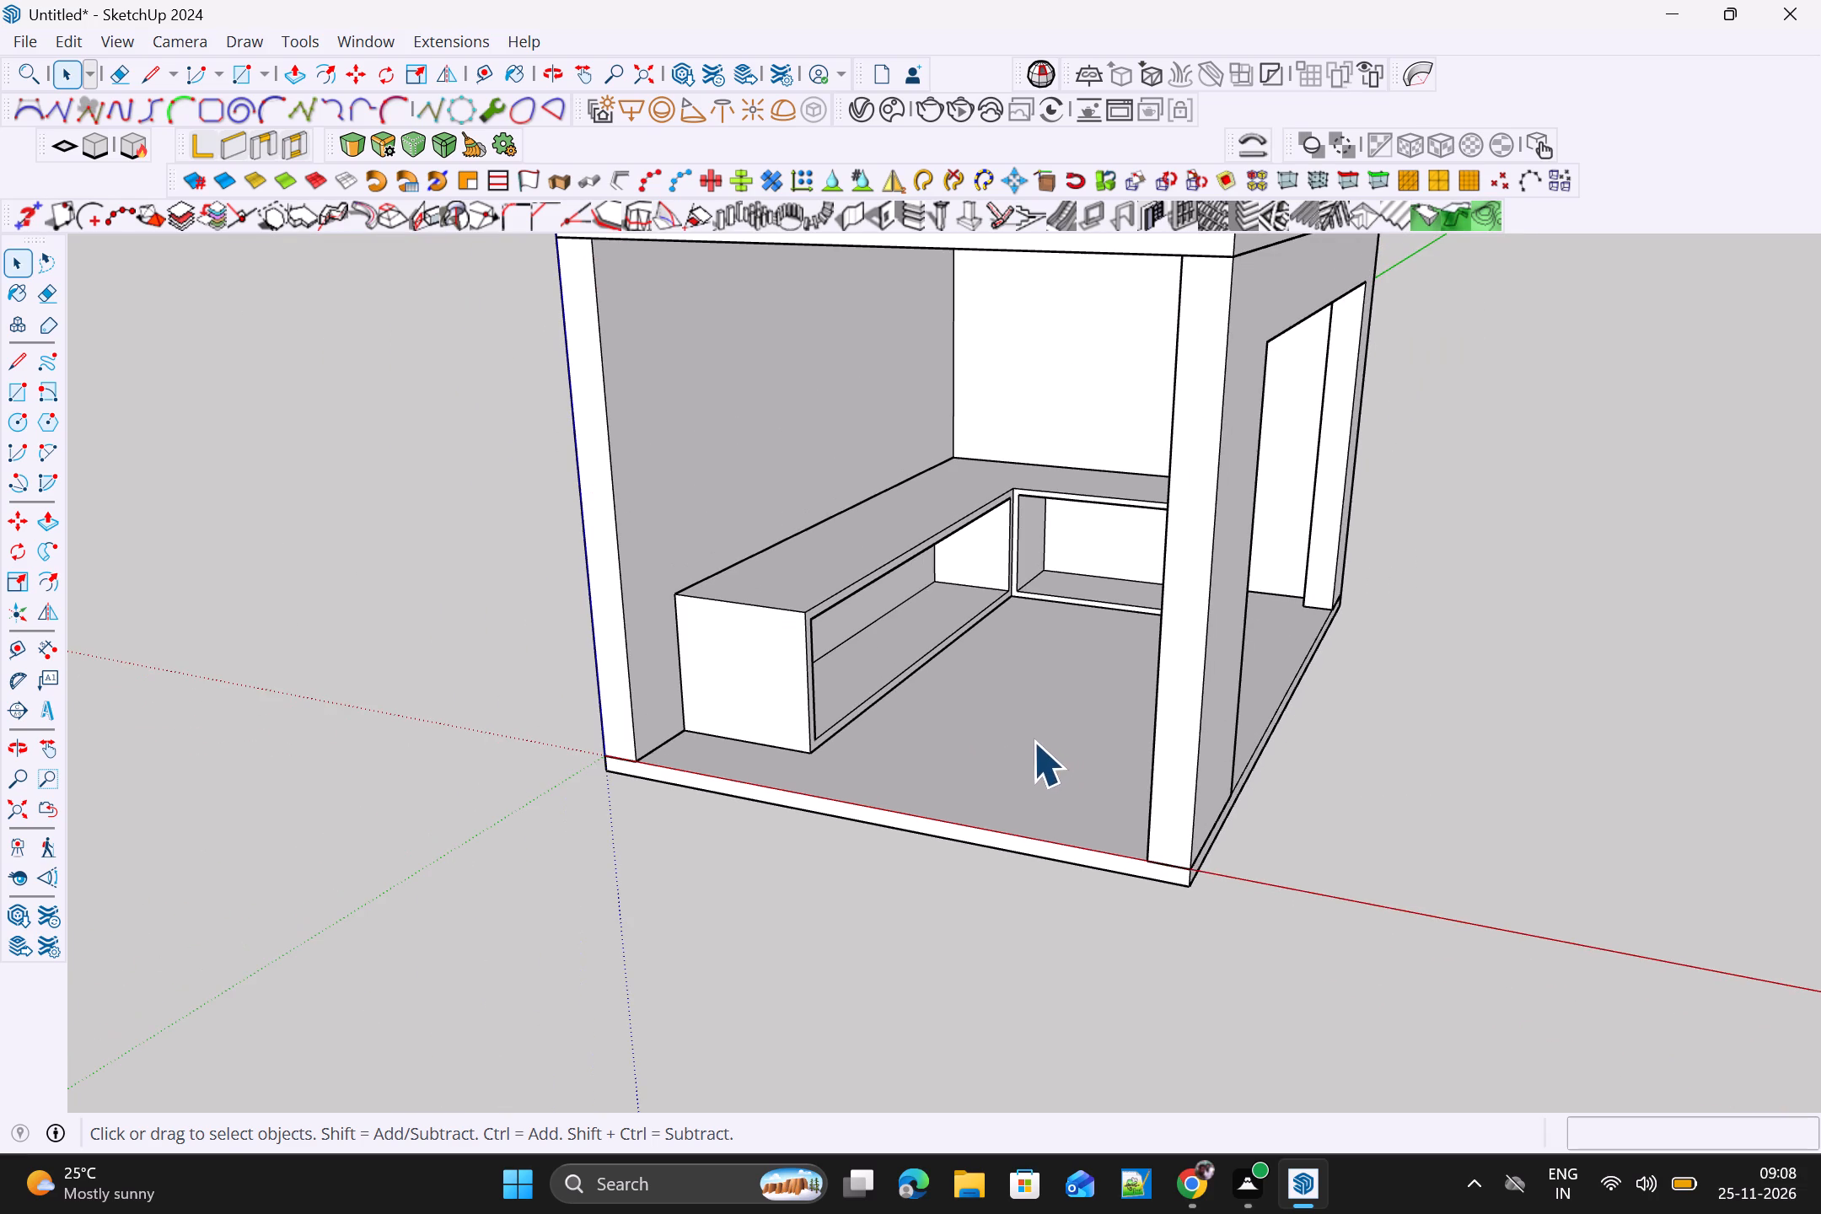
middle_drag(1035, 742, 1013, 838)
middle_click(1078, 472)
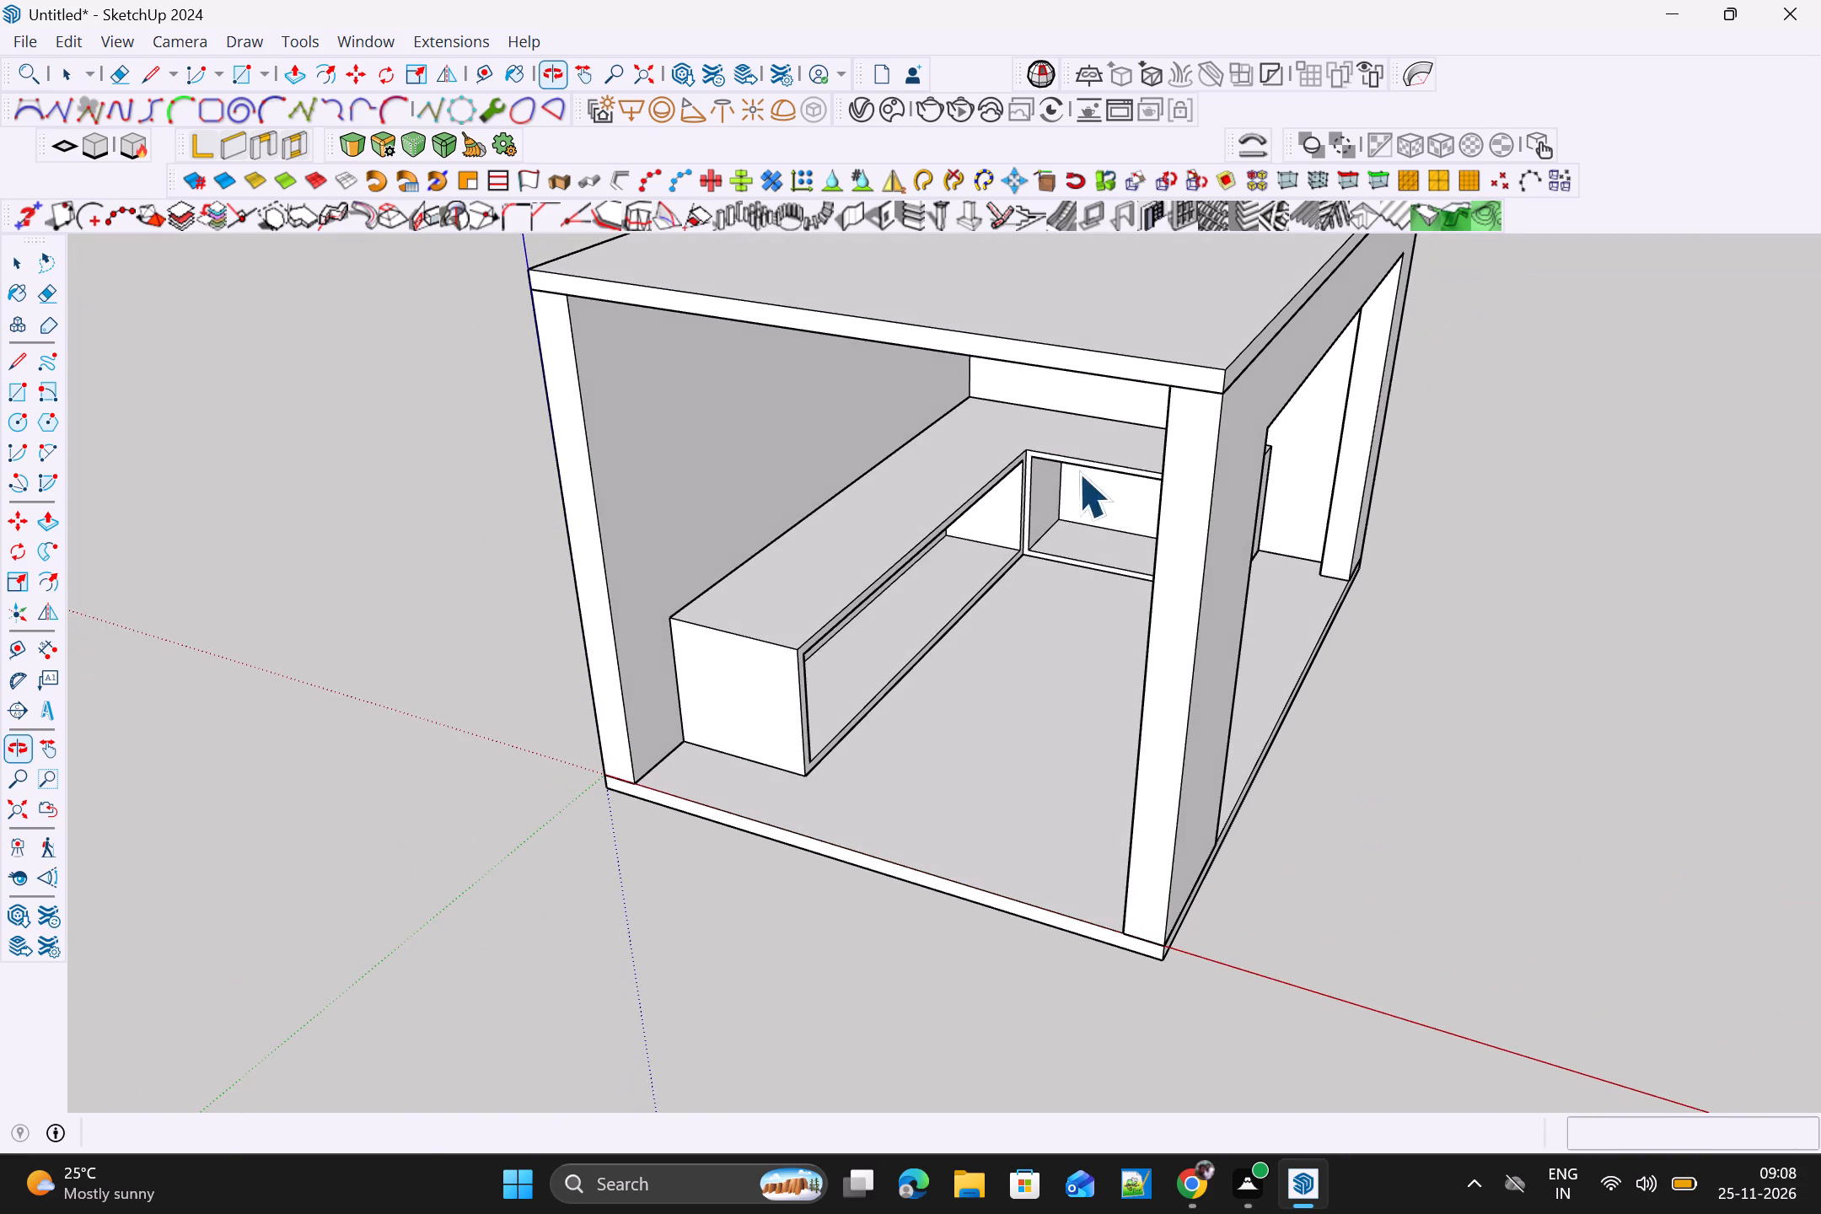
middle_drag(1069, 499, 1047, 547)
middle_drag(1047, 547, 1029, 521)
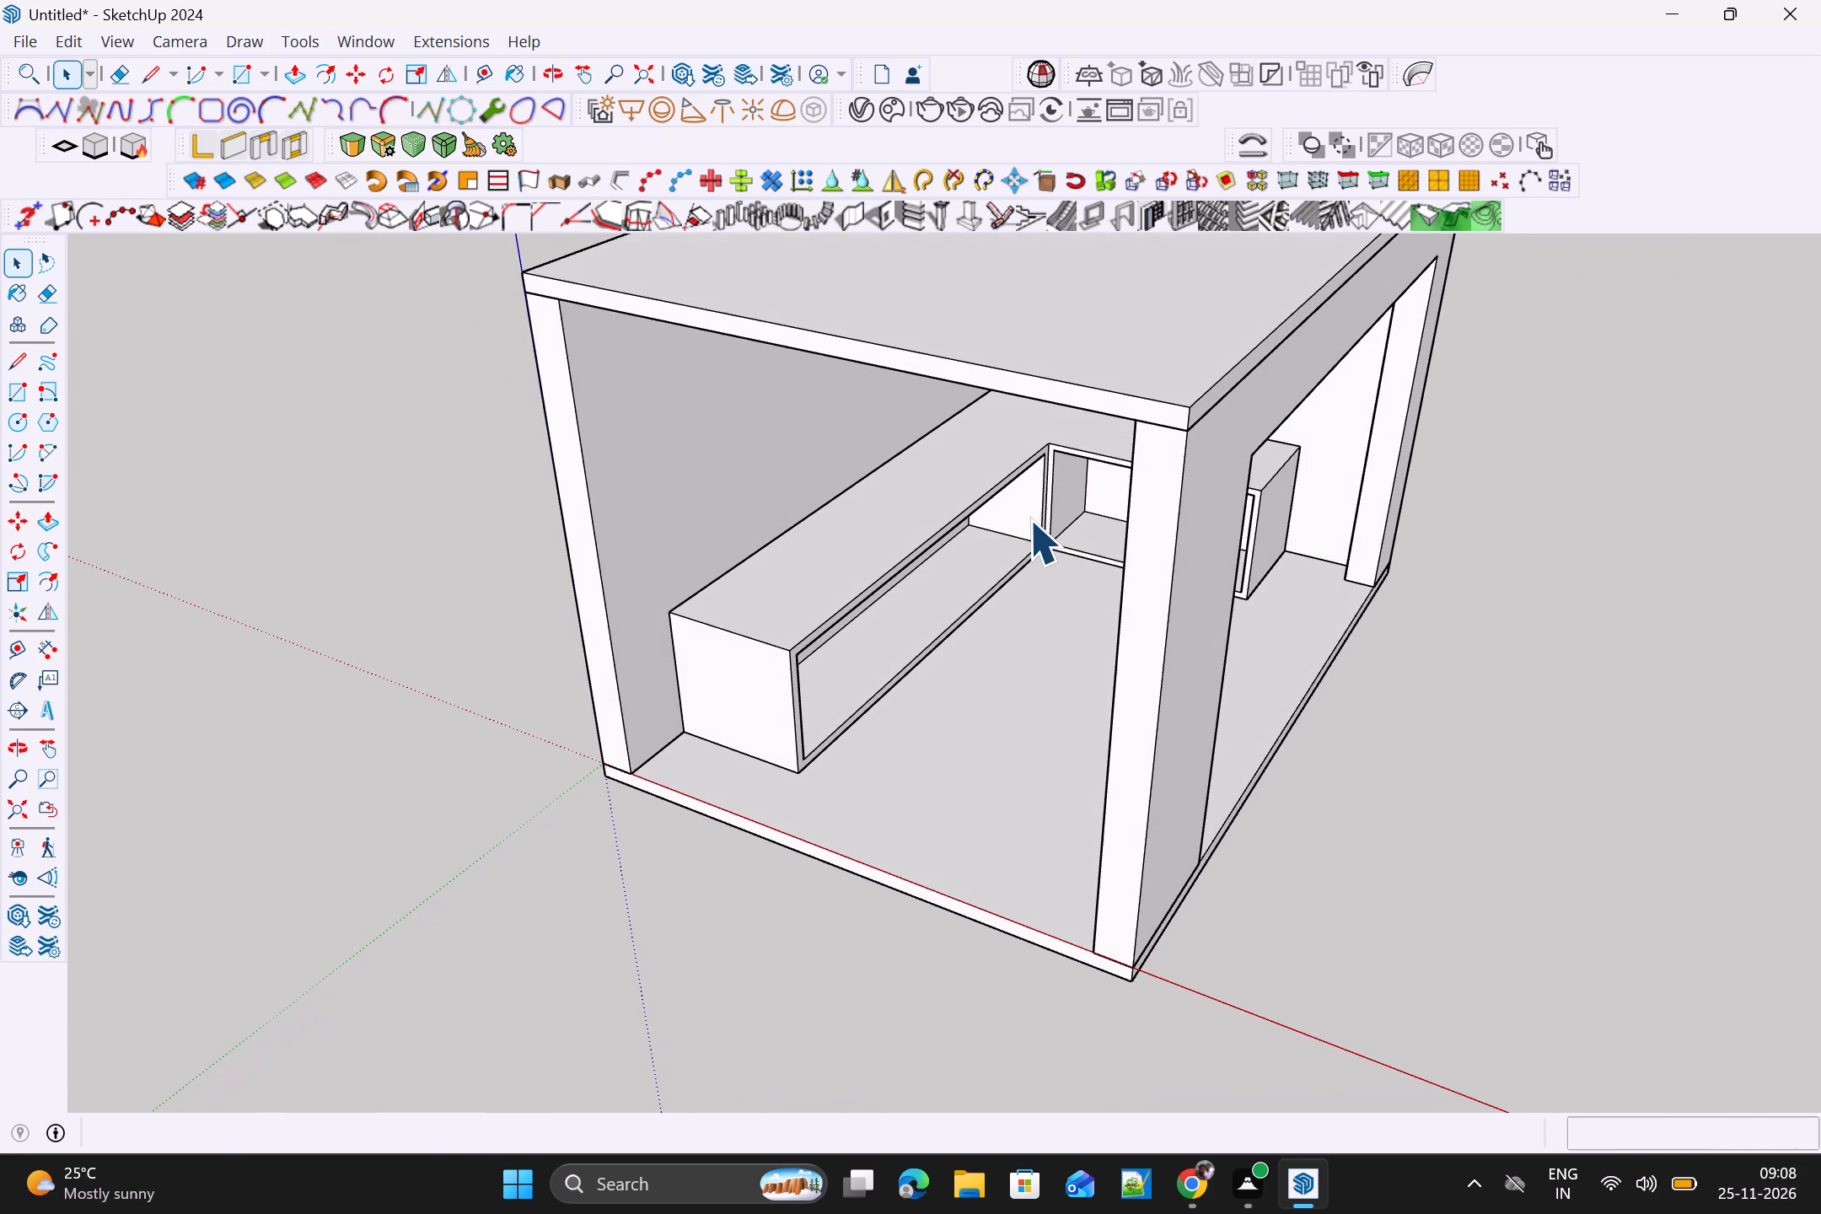
key(r)
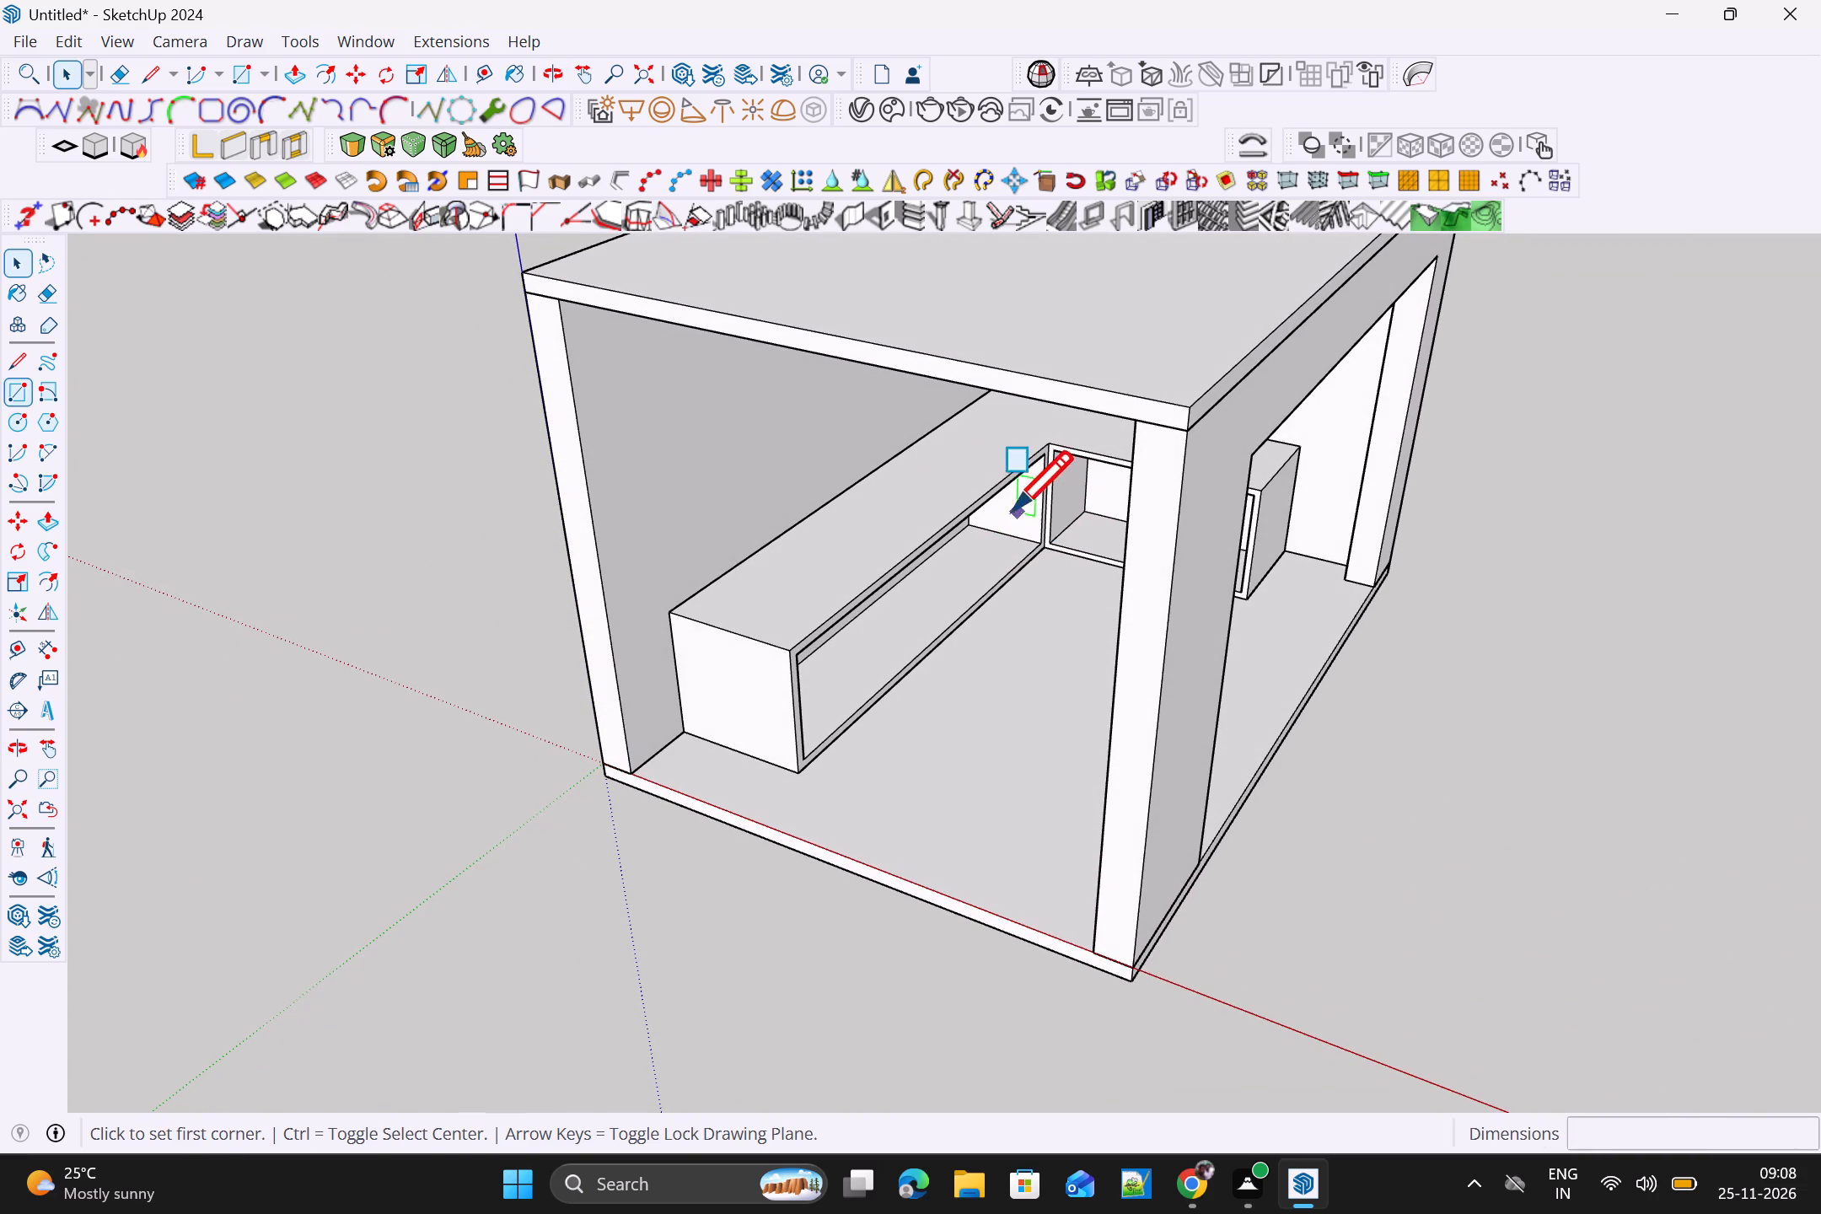
middle_drag(853, 752, 792, 588)
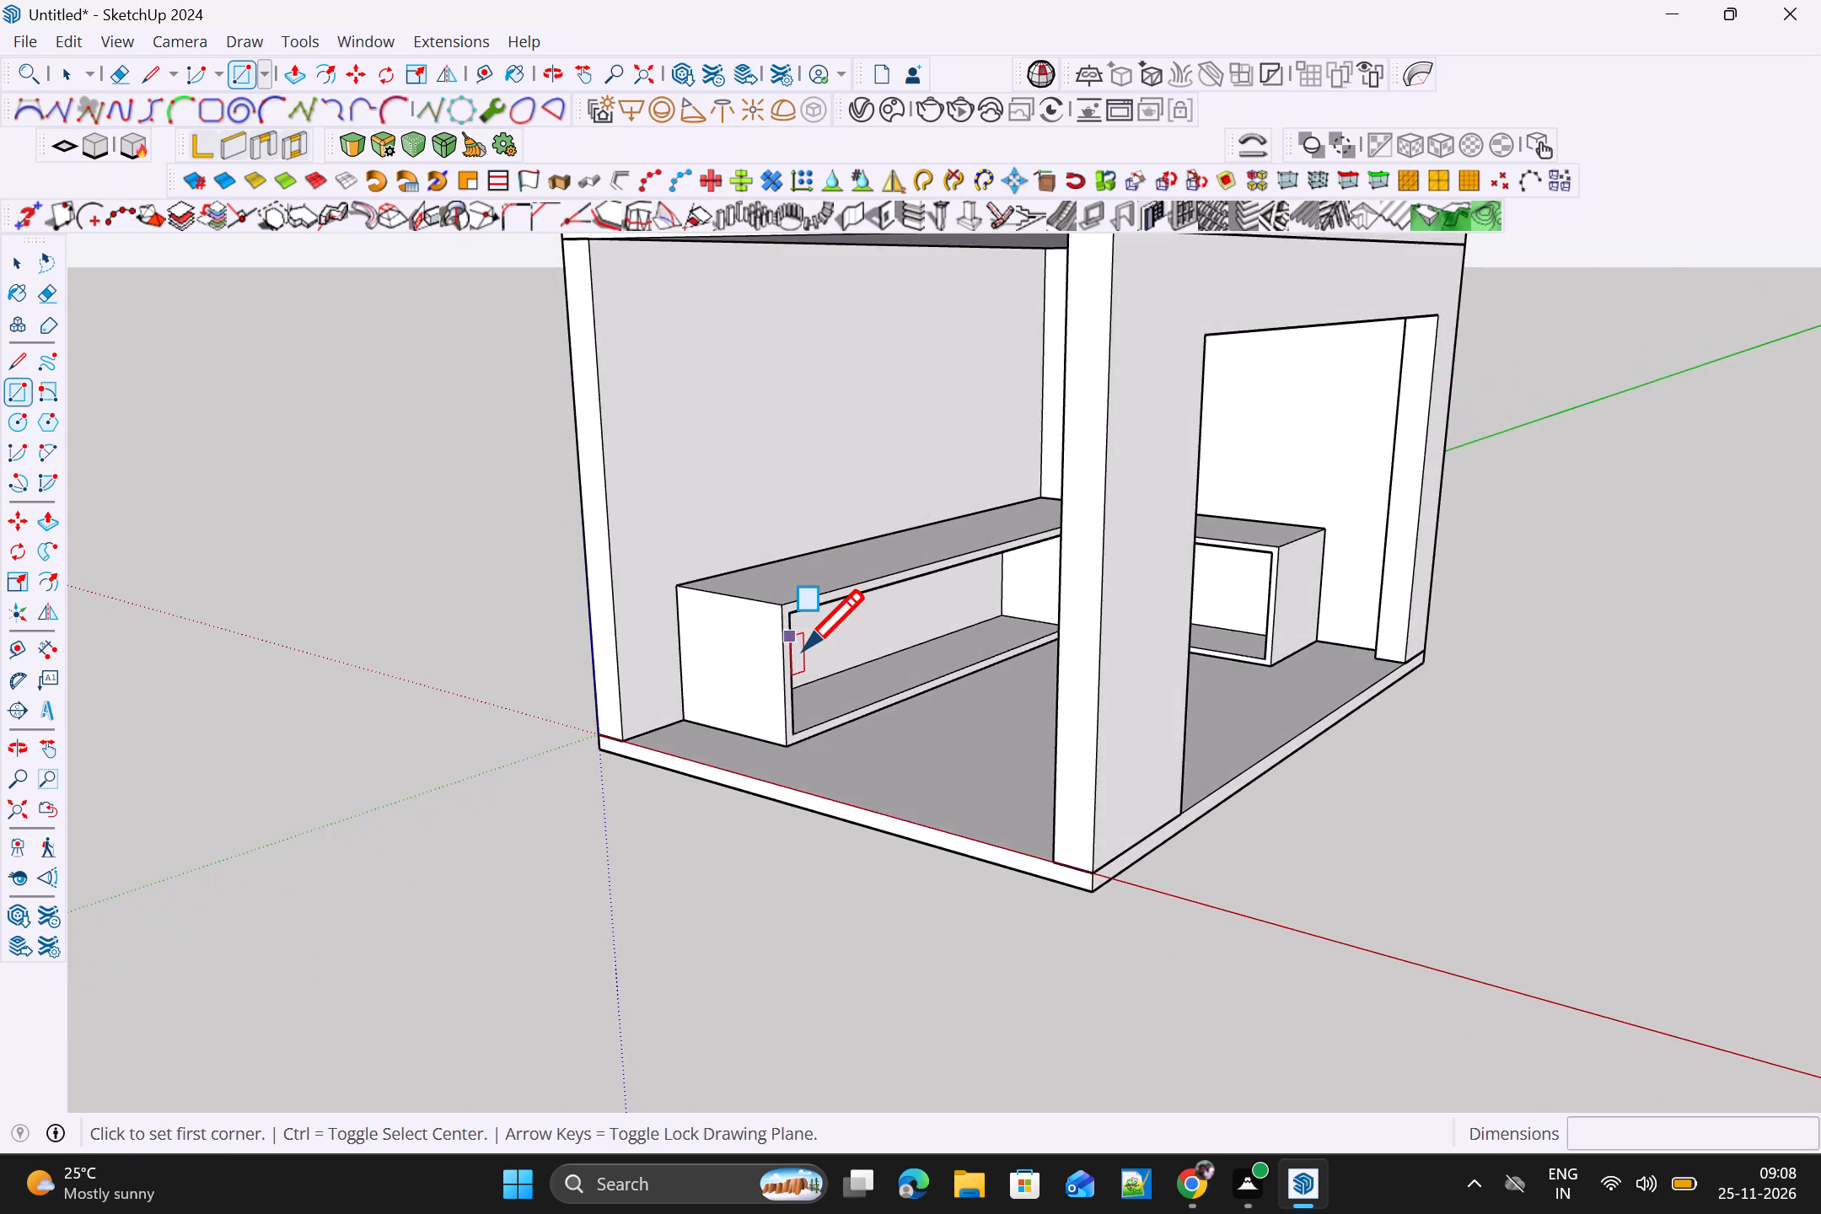
scroll(806, 651, up, 7)
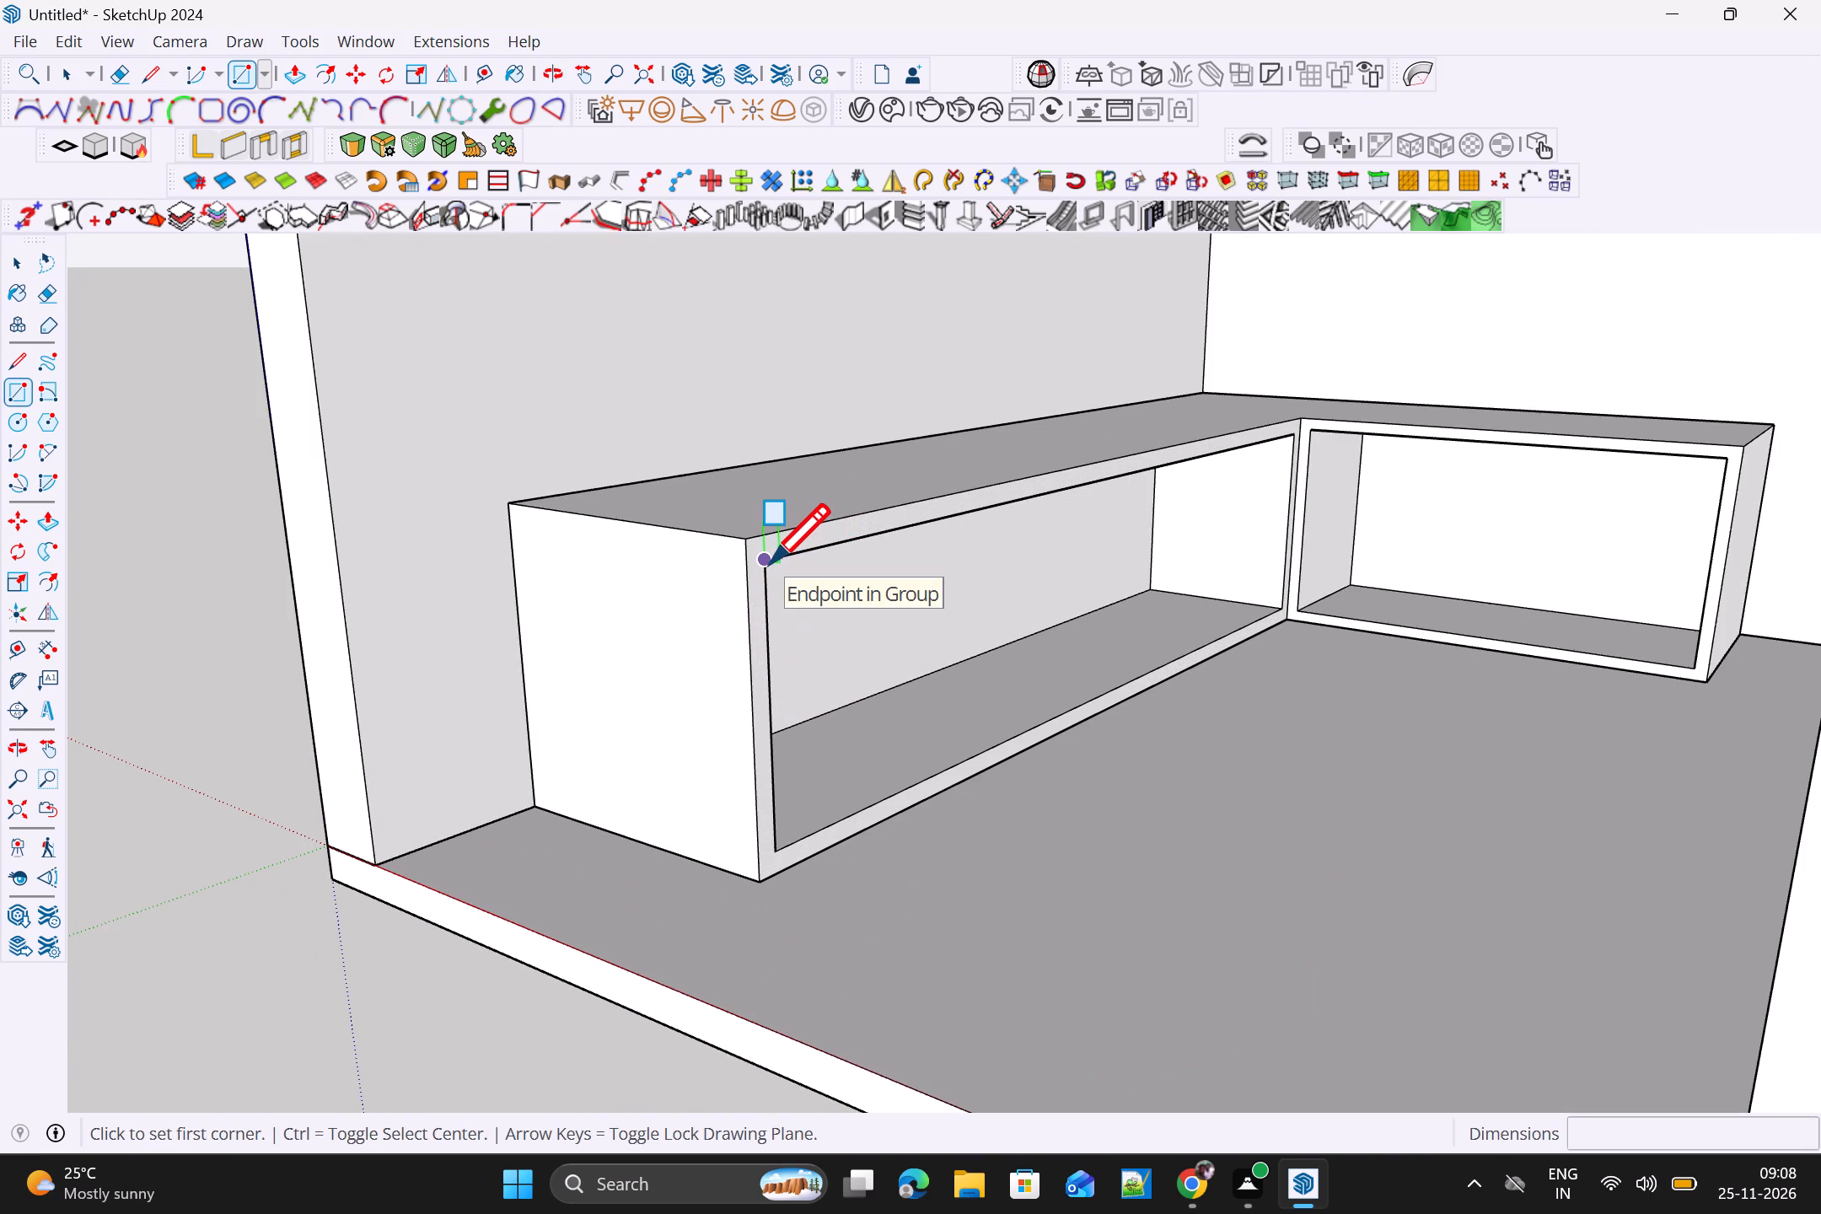
click(764, 564)
scroll(1313, 597, up, 6)
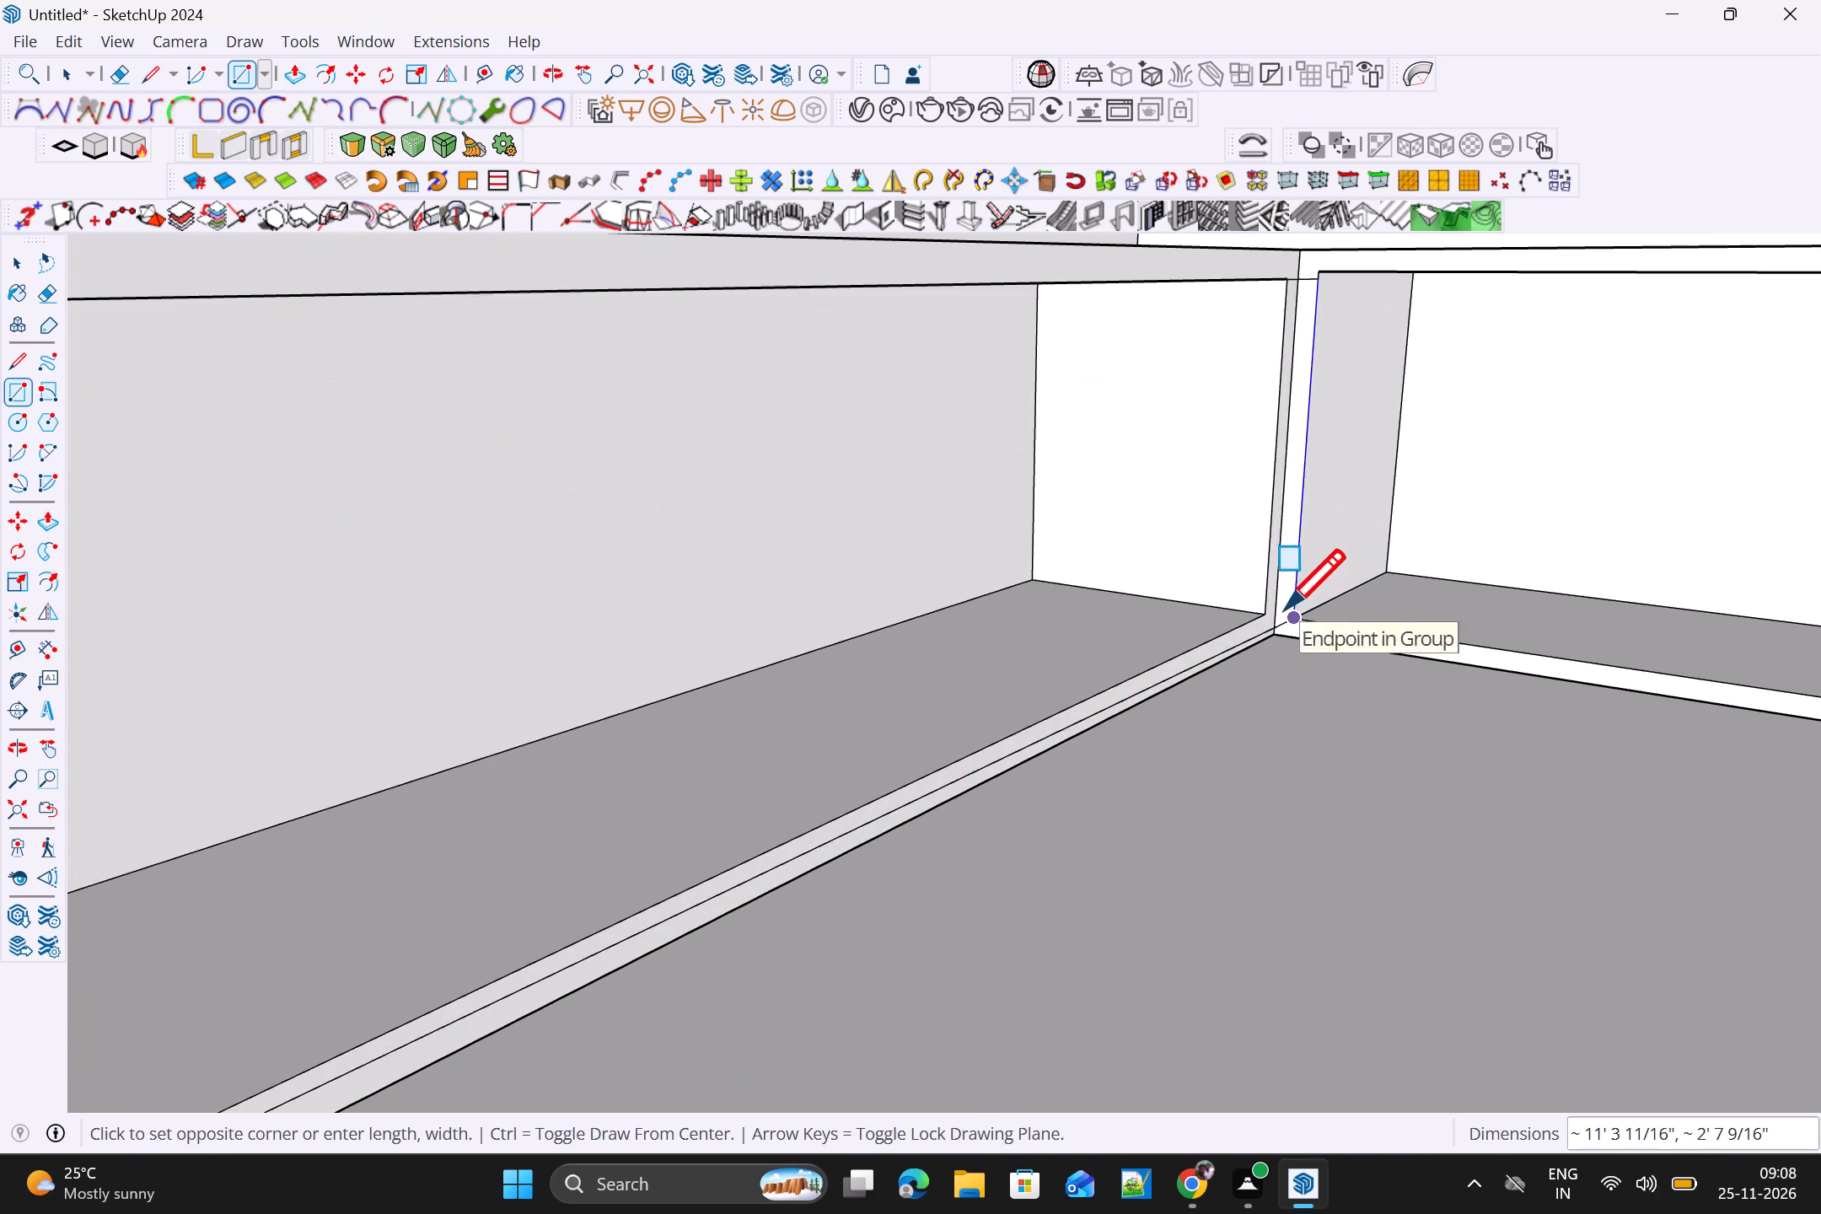
click(1263, 617)
scroll(1263, 617, down, 6)
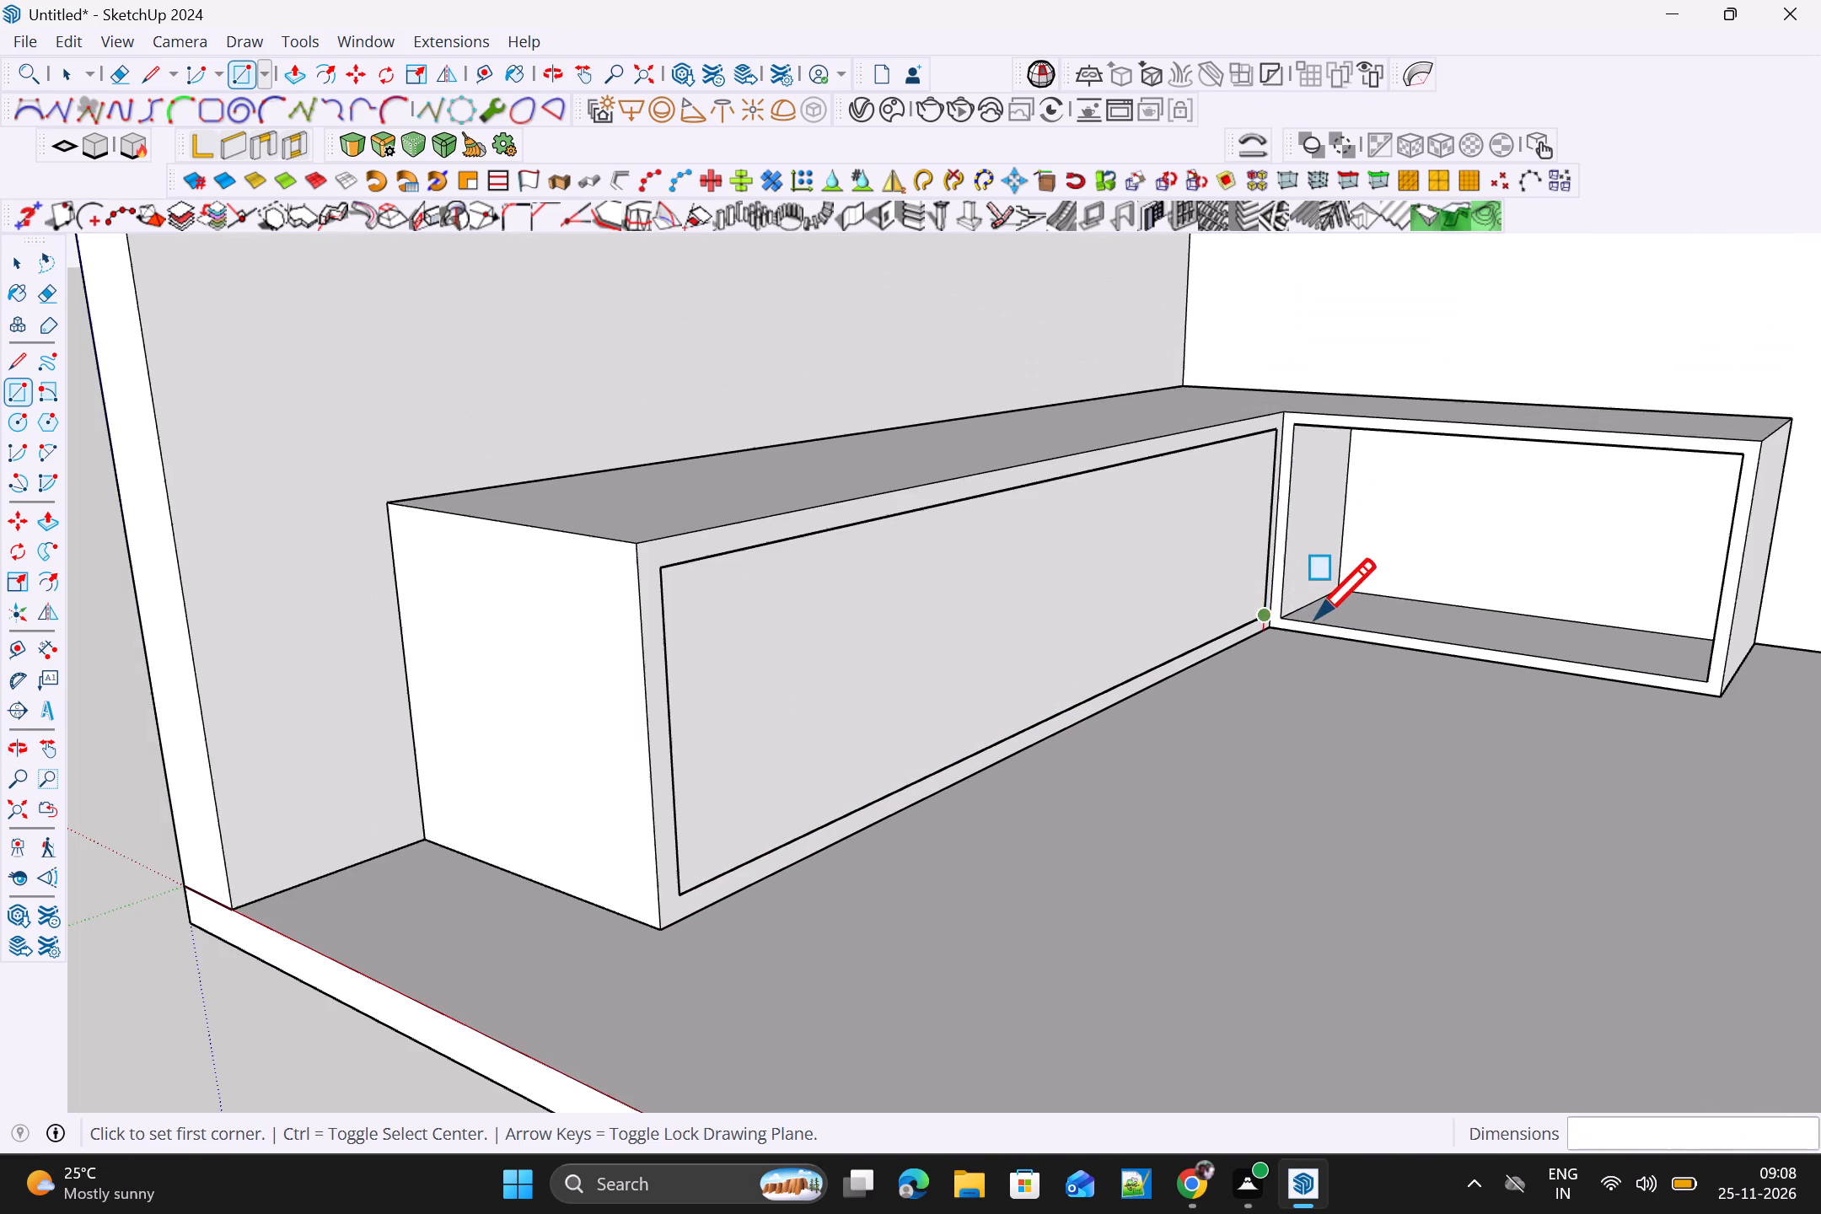
Draw a rectangle about 2' 8 3/16" by 5' 4" across the rear-wall leg's recess opening, corner to corner.
middle_drag(1324, 629, 1476, 637)
scroll(1201, 481, up, 3)
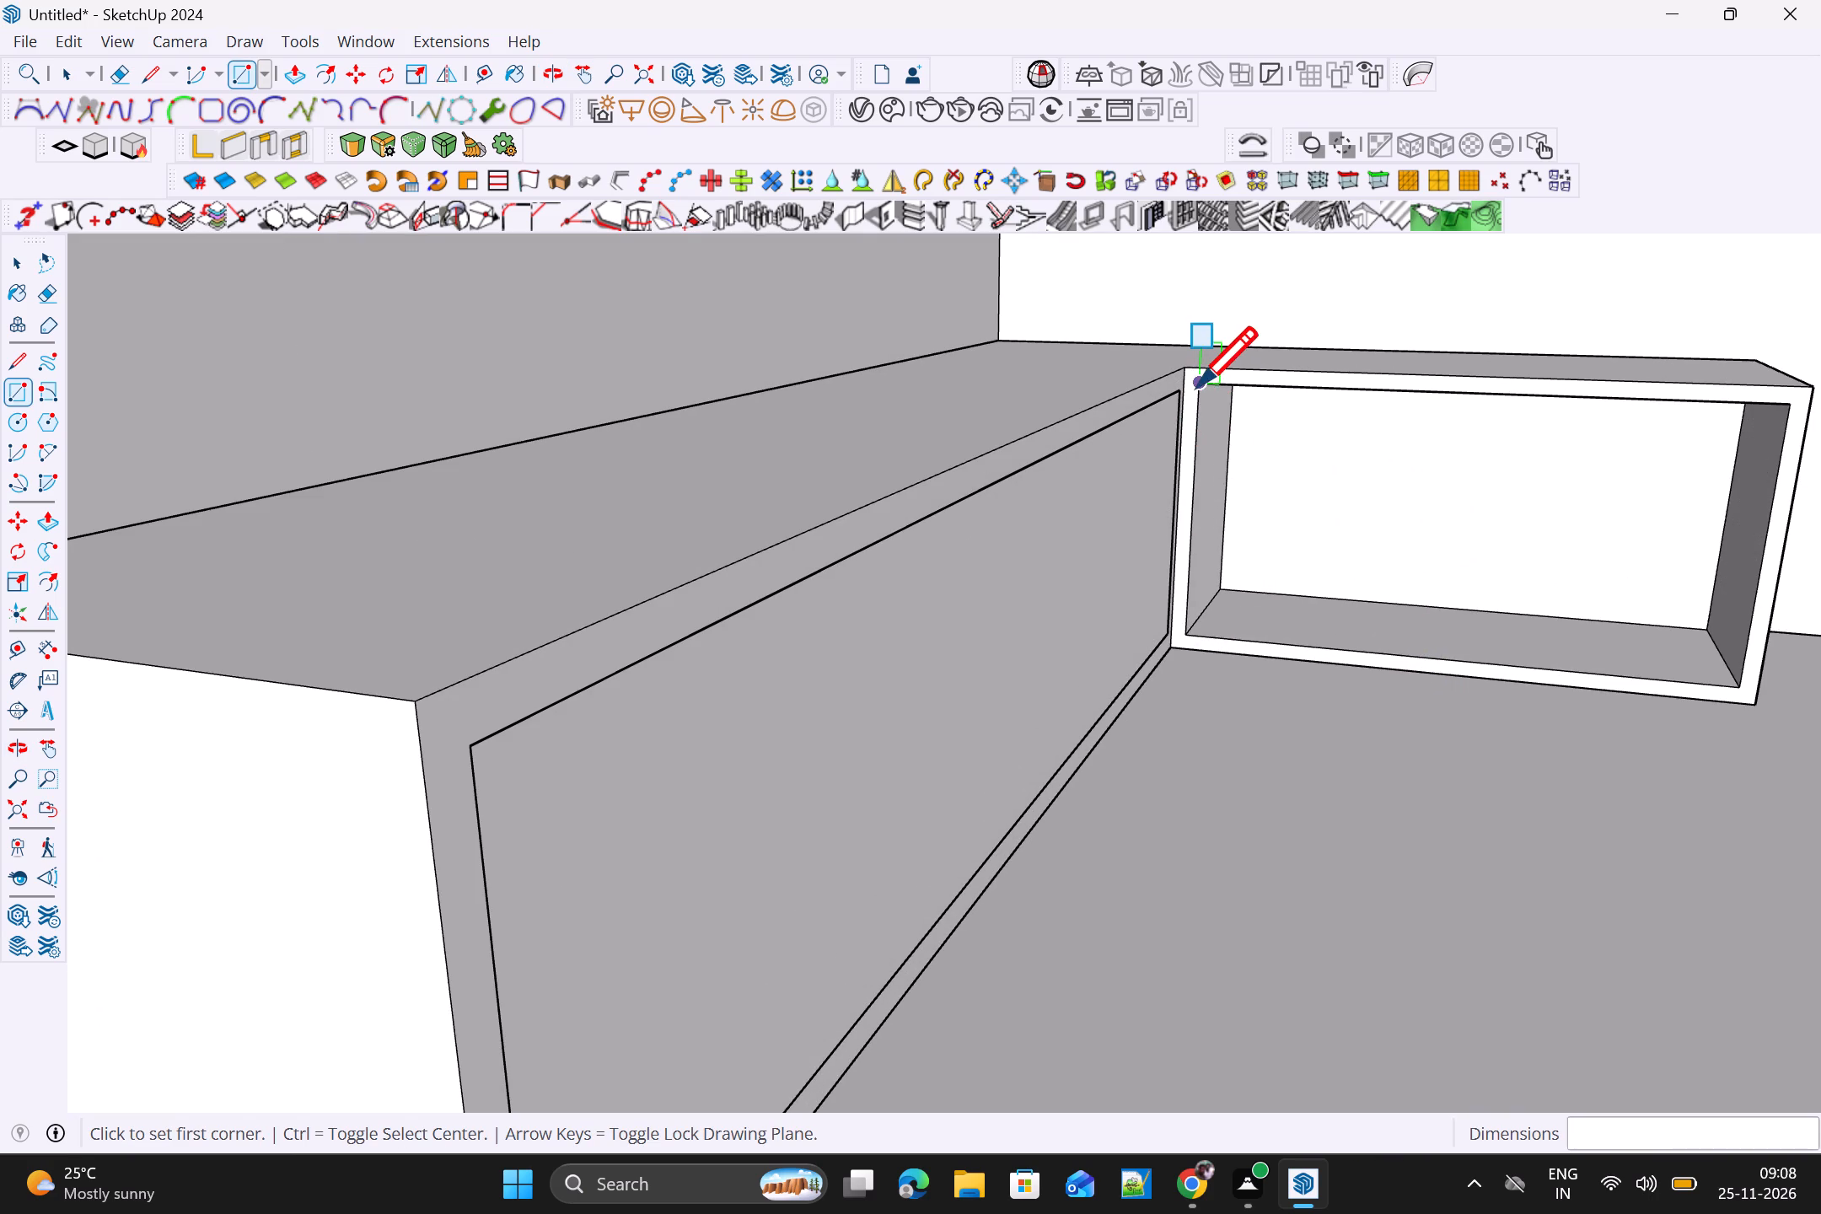
click(1197, 387)
click(1736, 688)
scroll(1722, 699, down, 2)
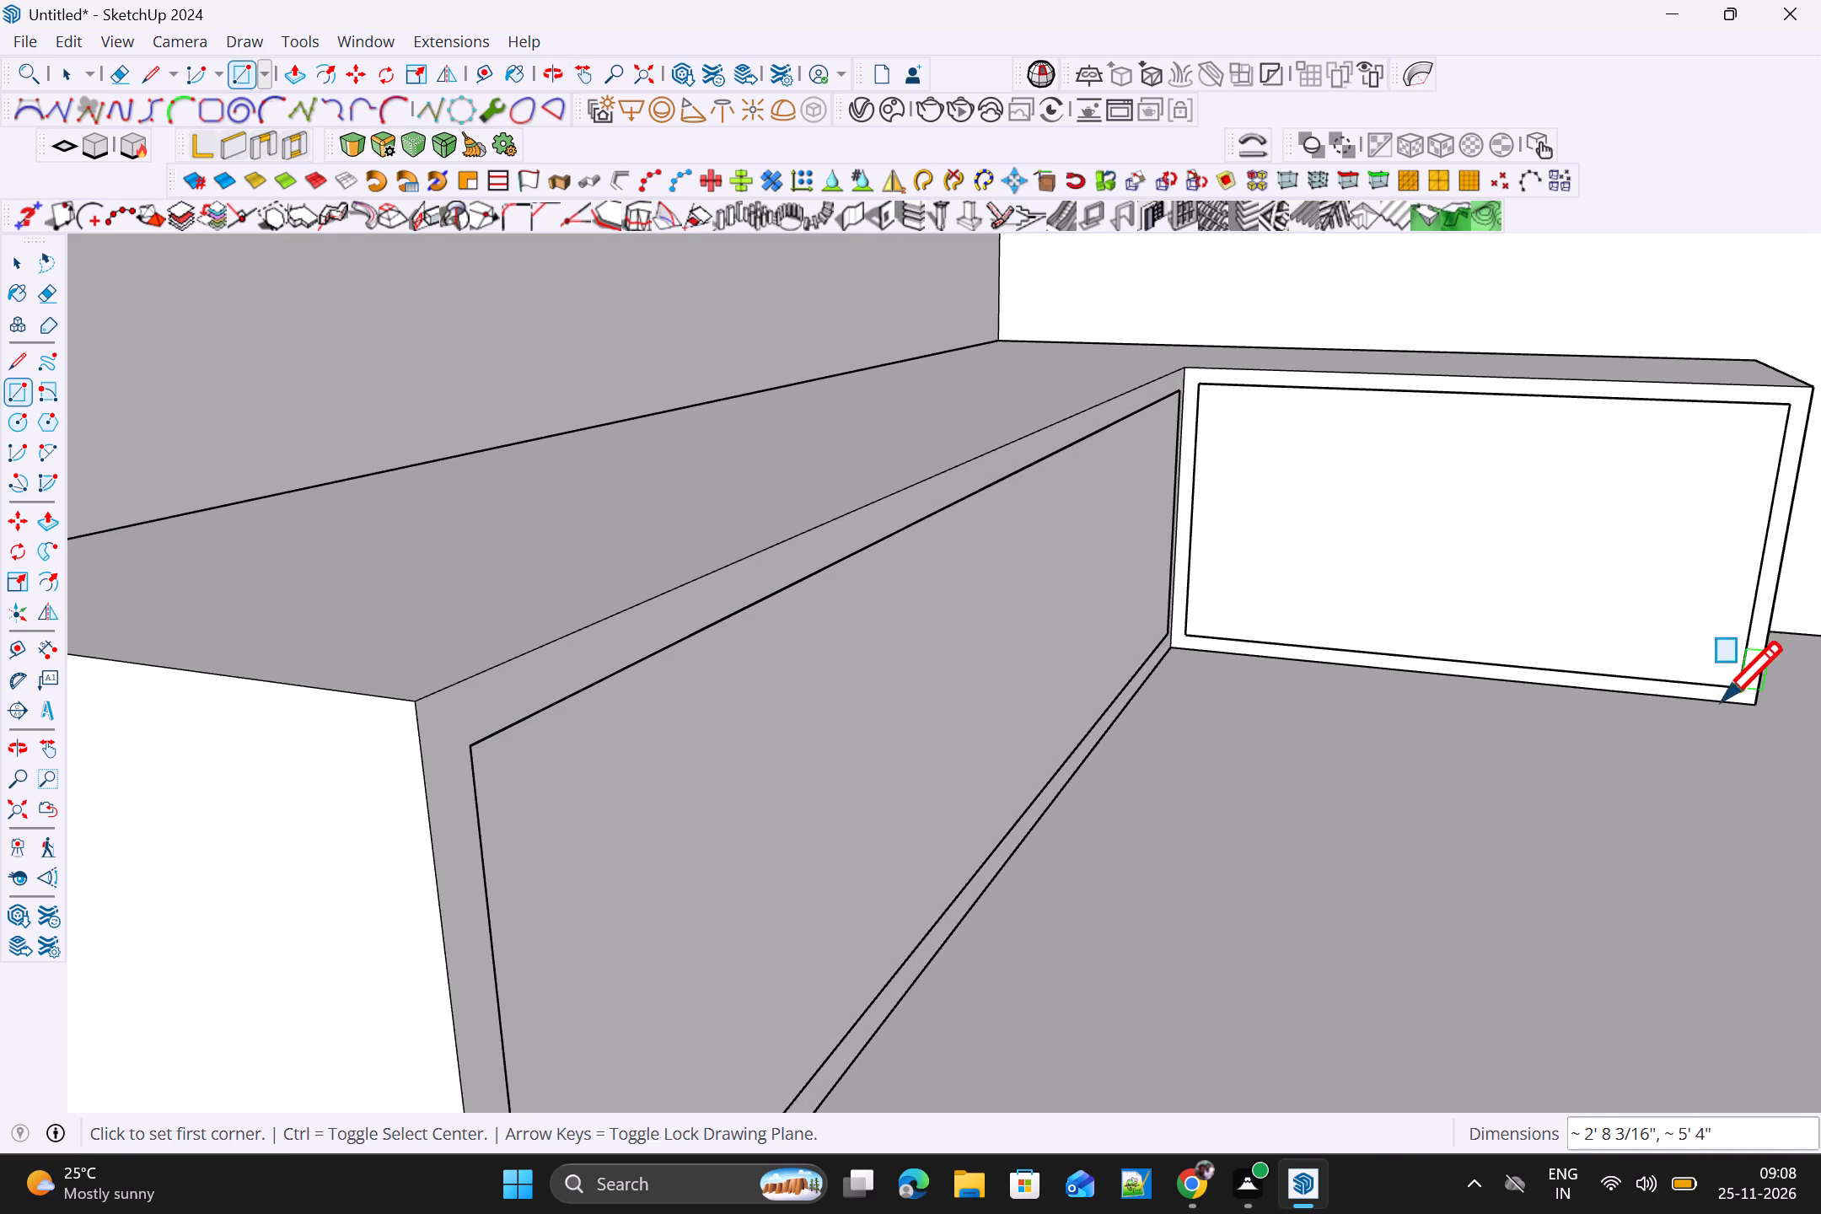
scroll(1722, 701, down, 6)
Push/Pull the long leg's rectangle outward by 7 mm to form a cover panel.
middle_drag(1727, 849, 1392, 889)
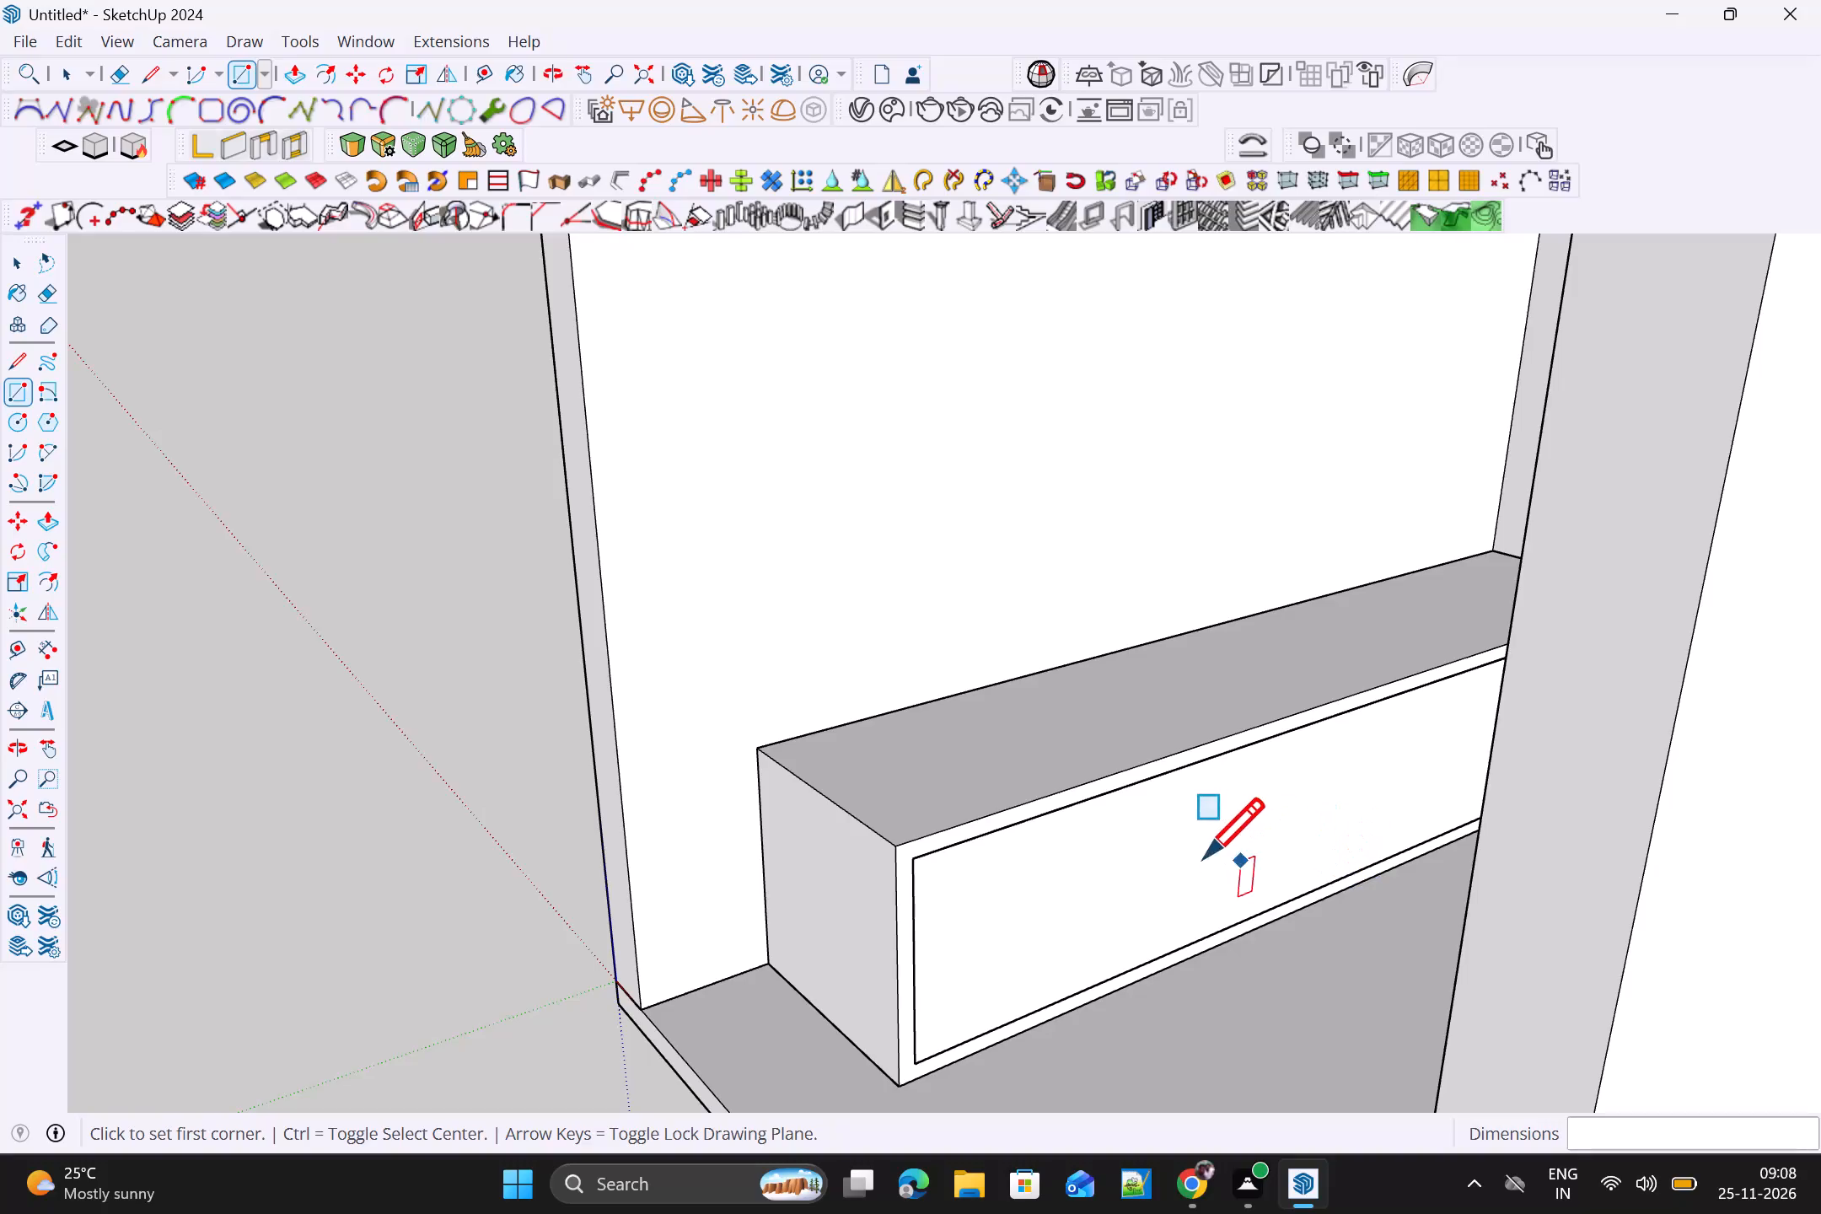
key(space)
key(p)
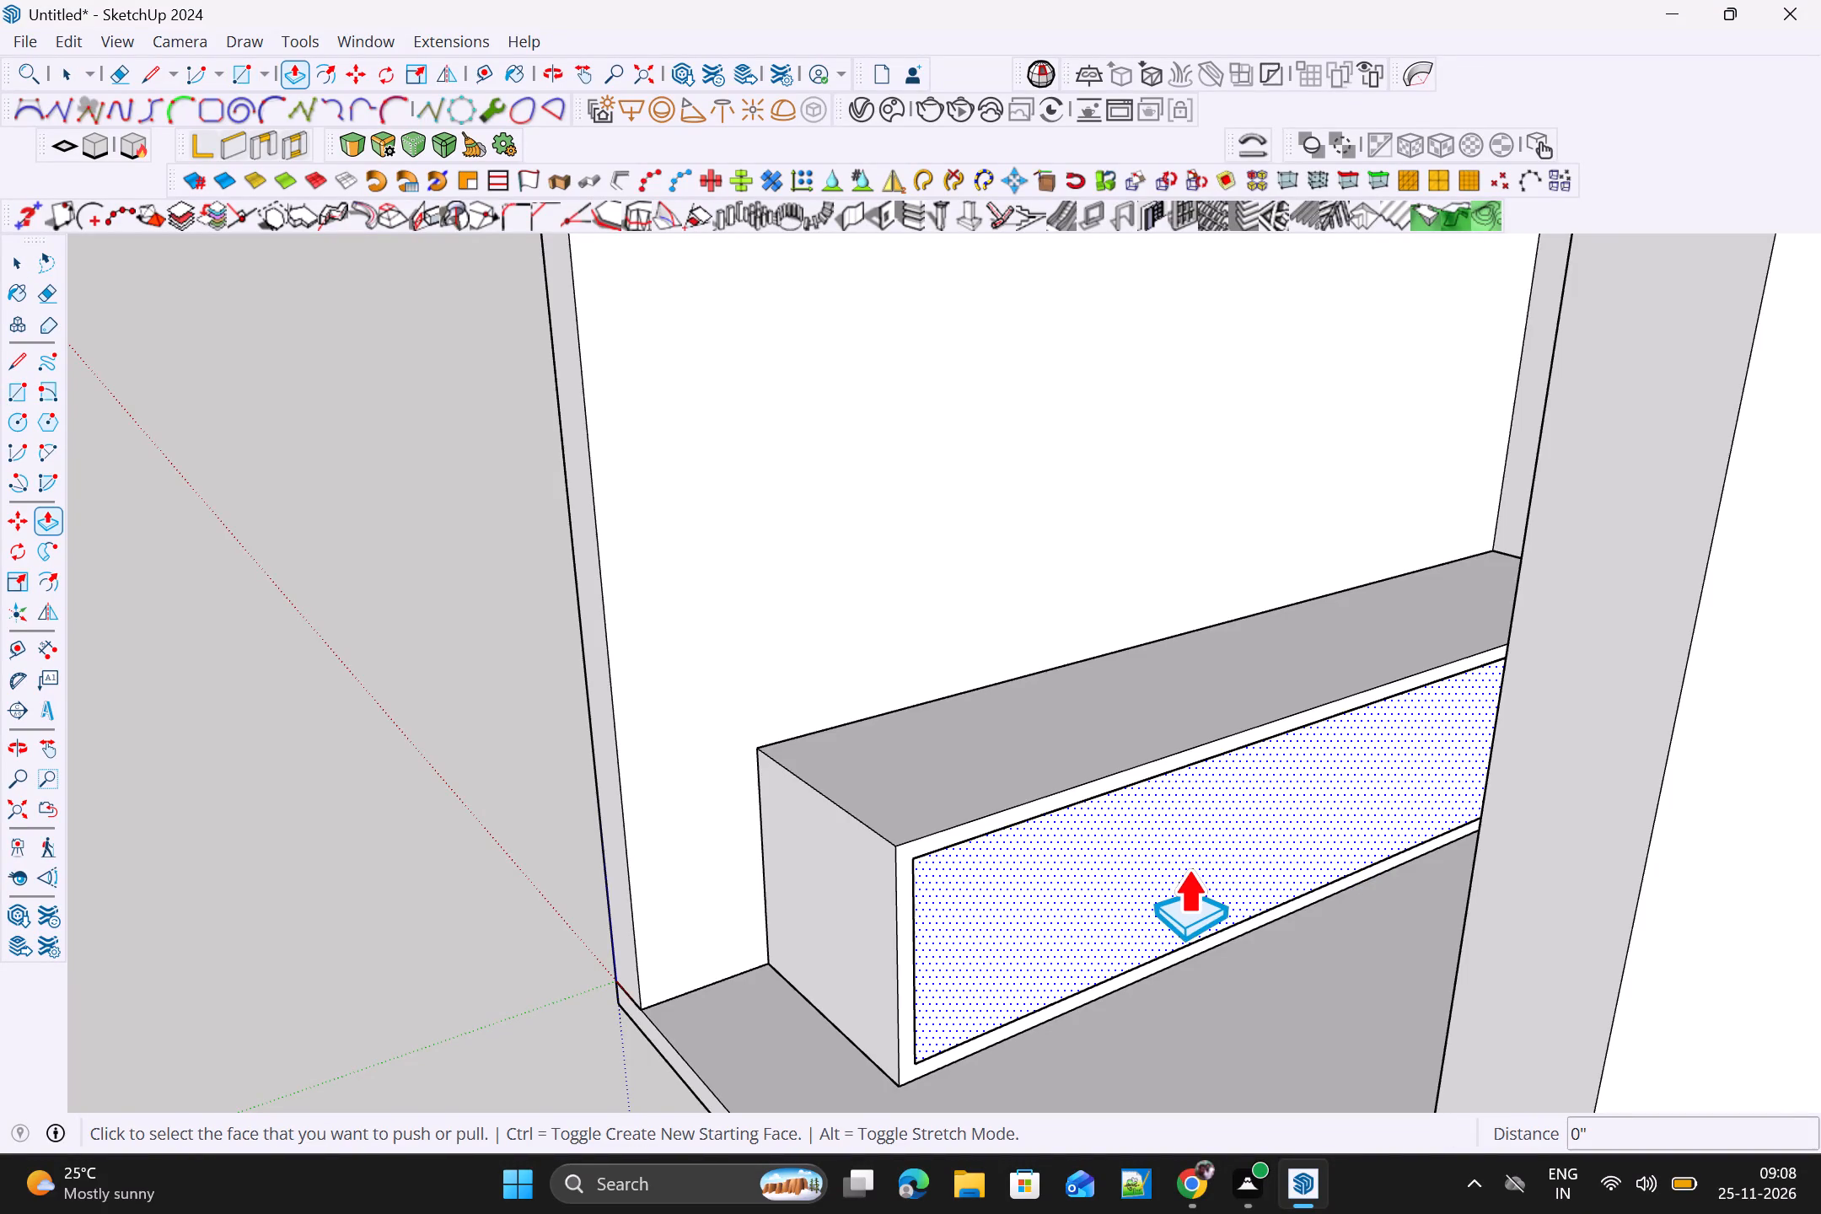
scroll(1177, 866, up, 2)
click(1174, 864)
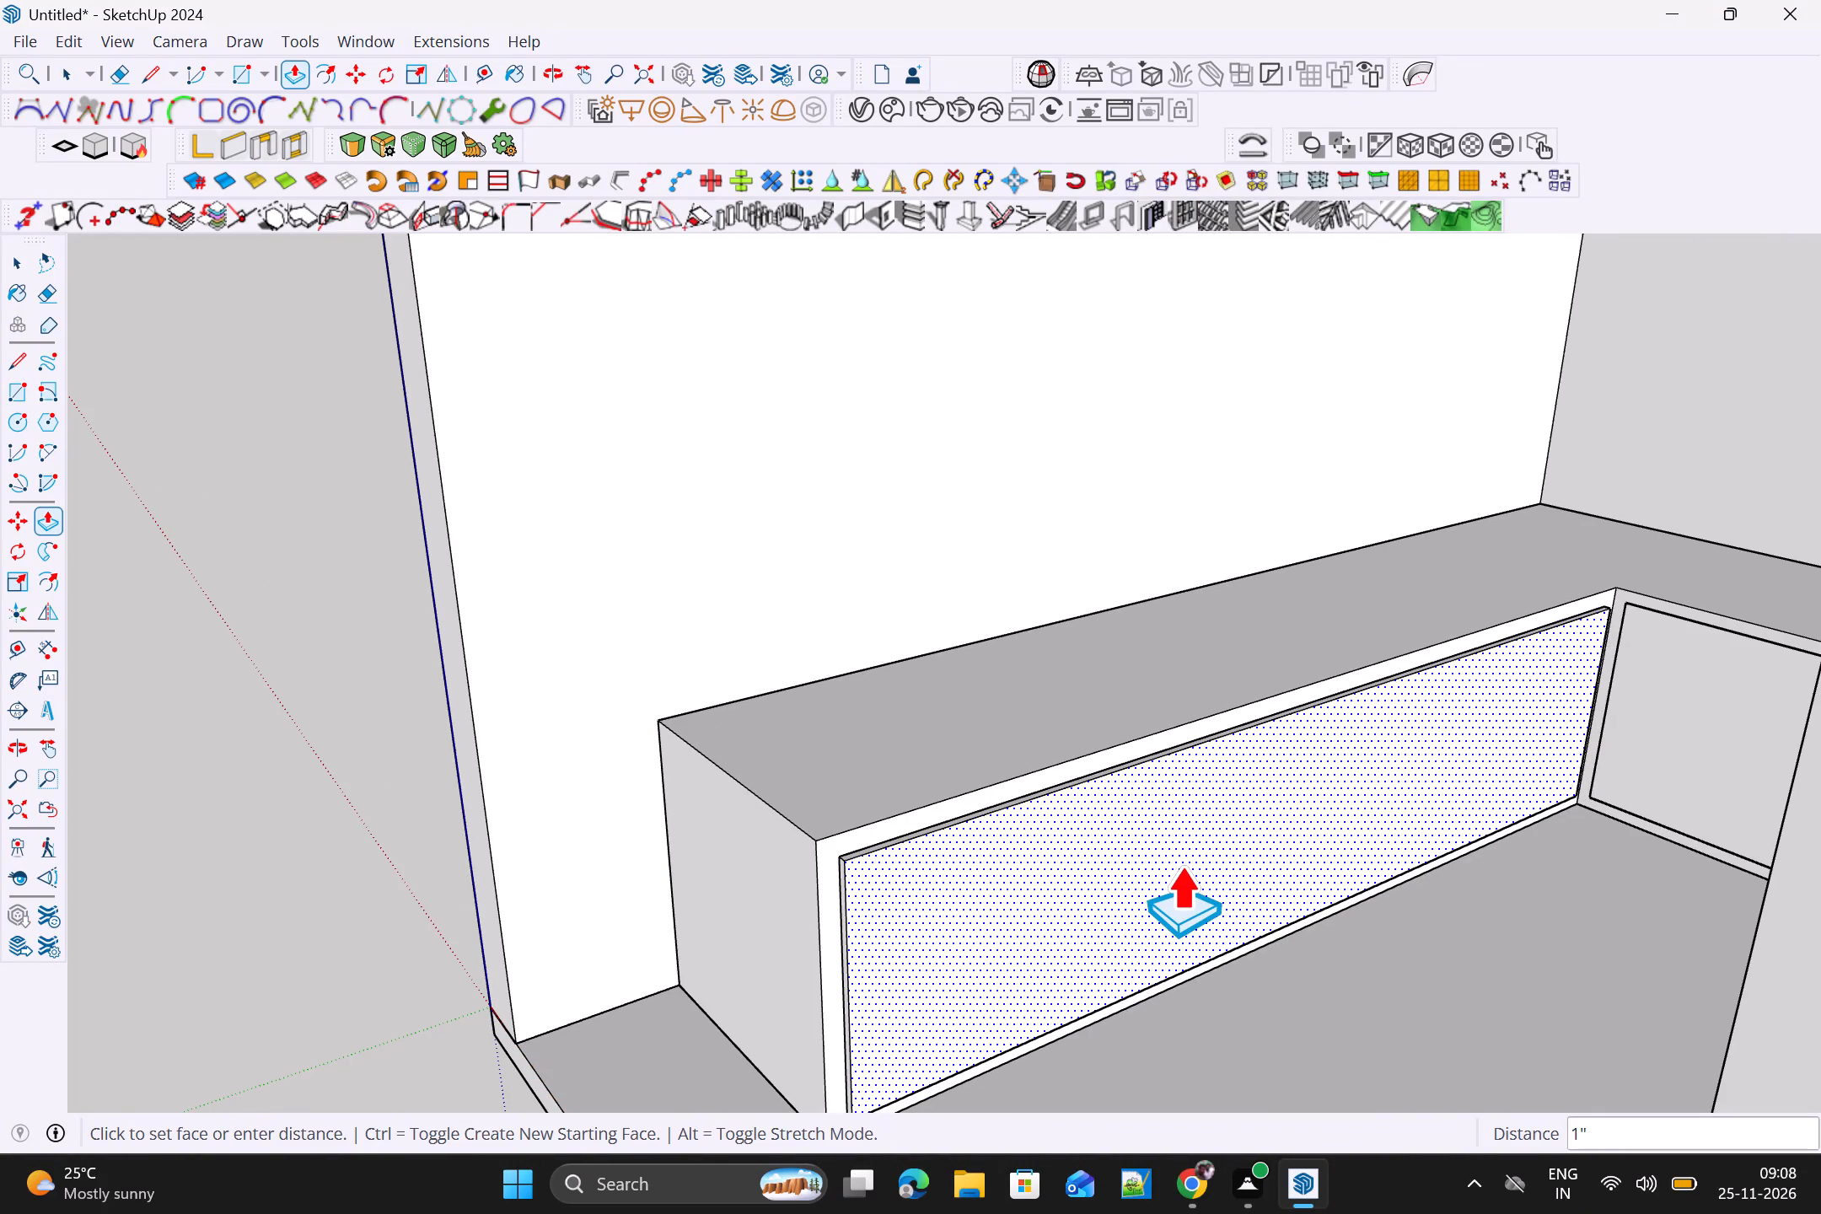
text(7mm)
key(Return)
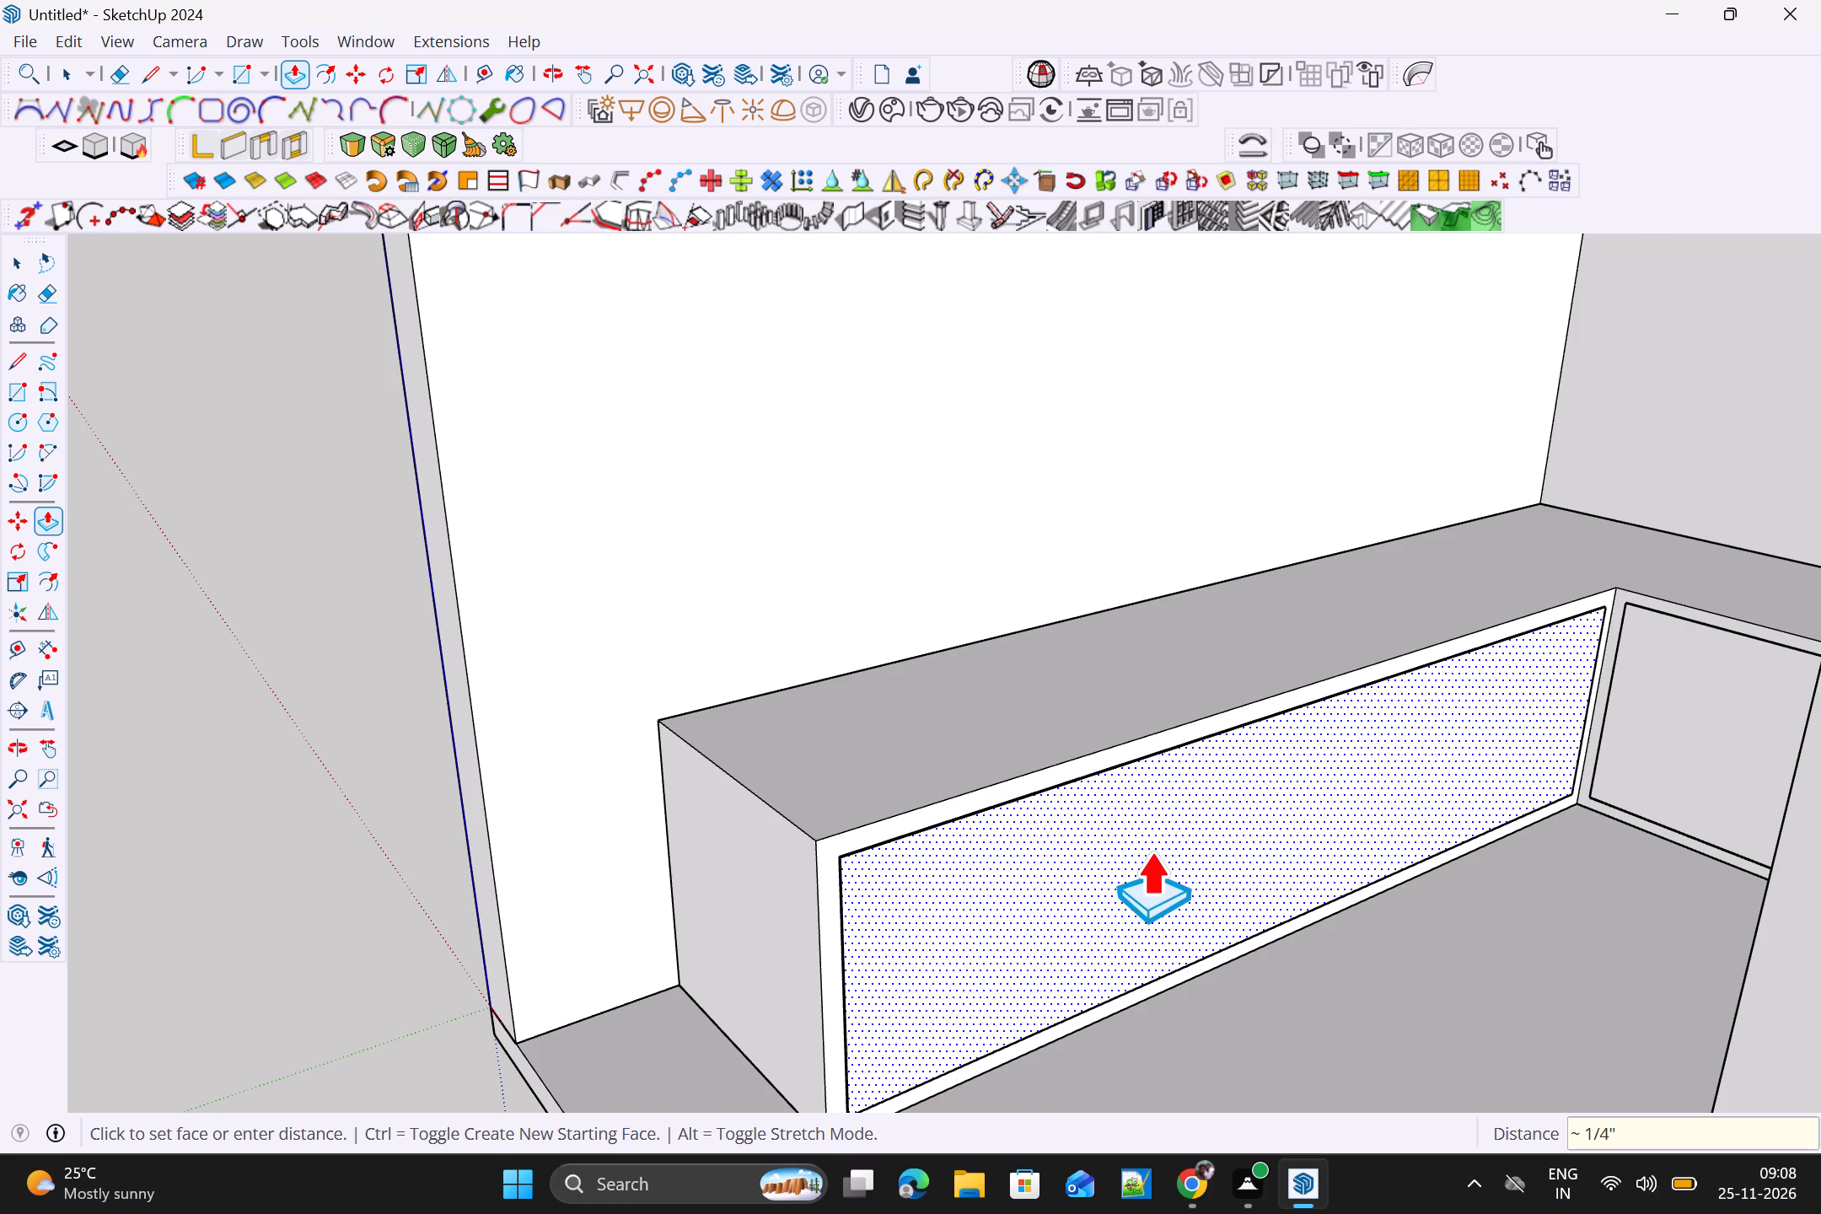
Push/Pull the rear-wall leg's rectangle outward by 7 mm to form a matching panel.
scroll(1125, 874, up, 4)
middle_drag(1061, 895, 1251, 836)
double_click(1665, 631)
scroll(1665, 633, down, 3)
middle_drag(1665, 636, 1665, 660)
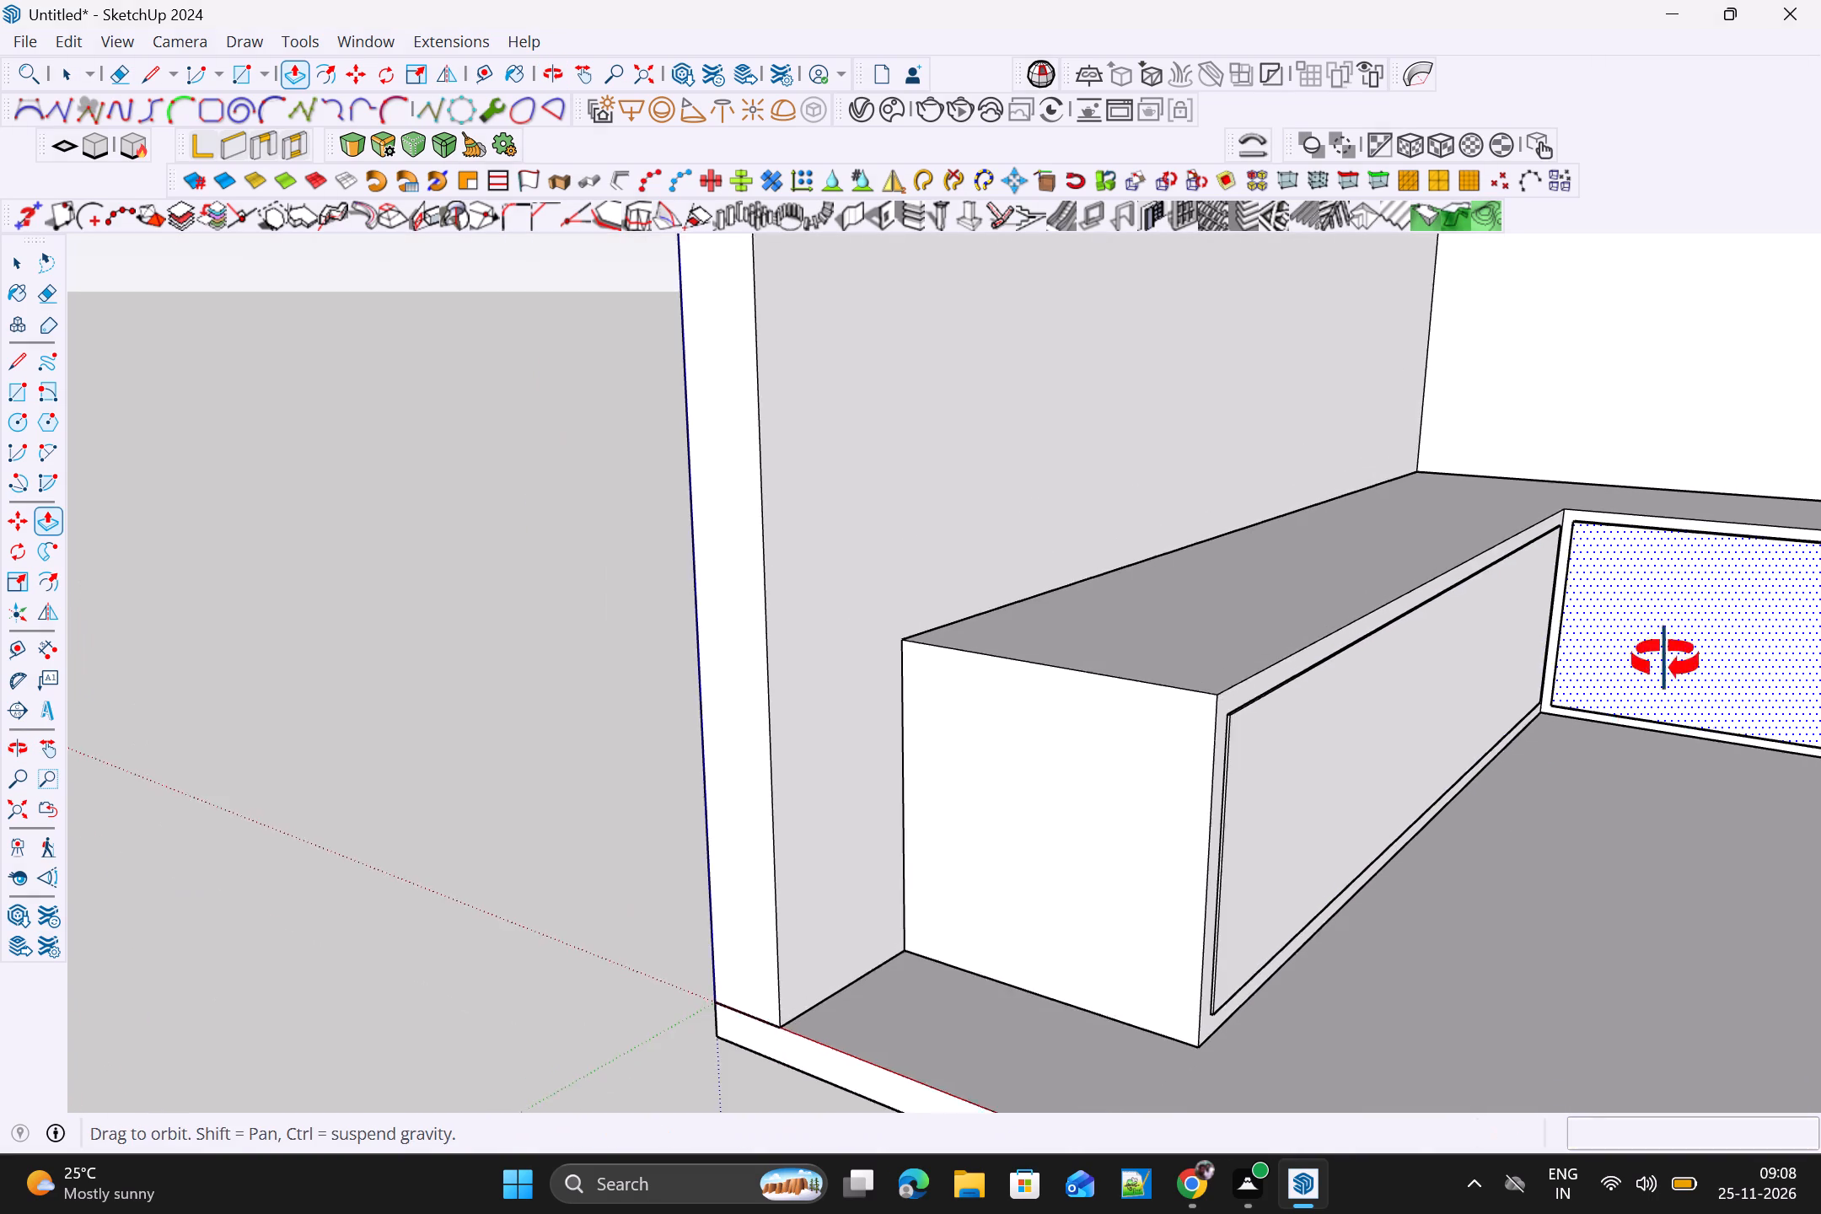
middle_drag(1665, 660, 1651, 788)
scroll(1695, 618, up, 7)
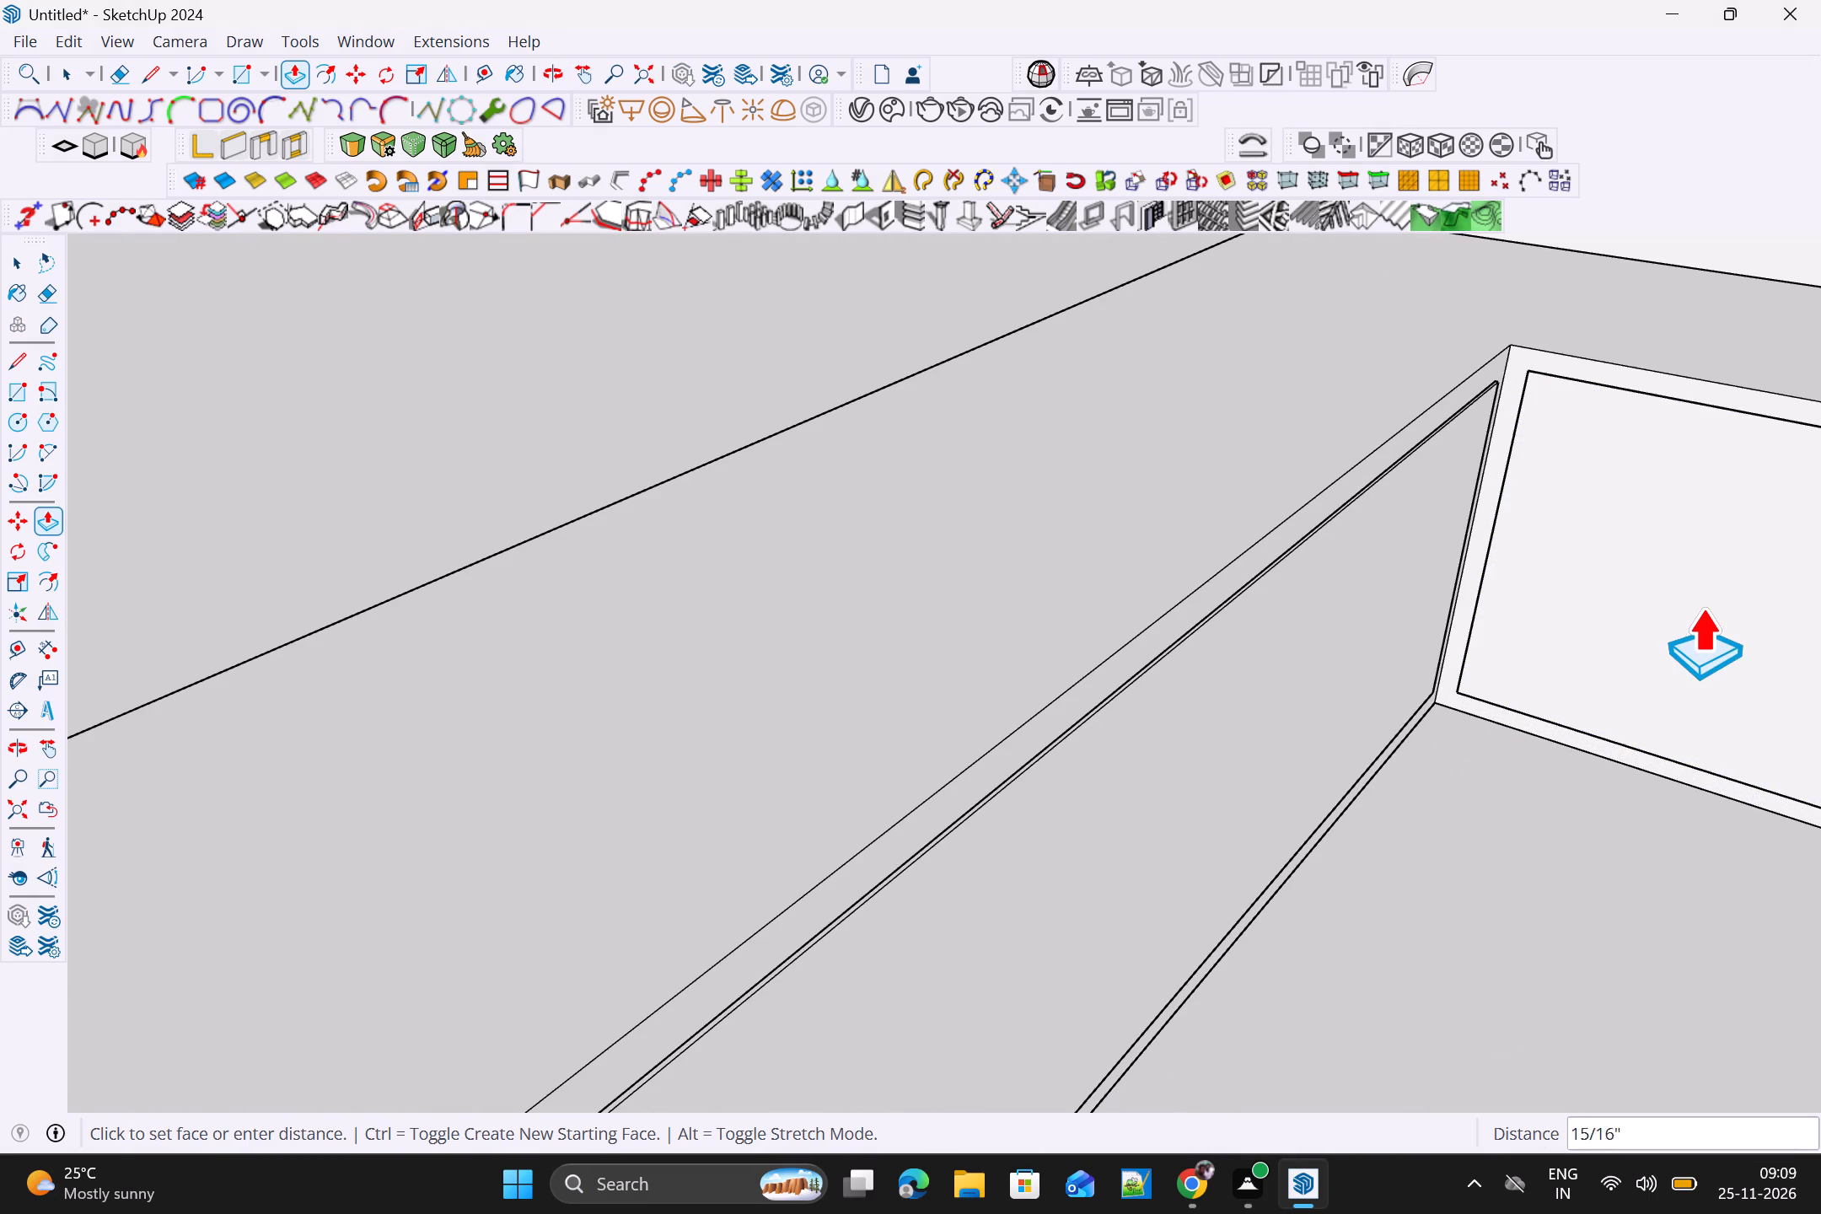
key(7)
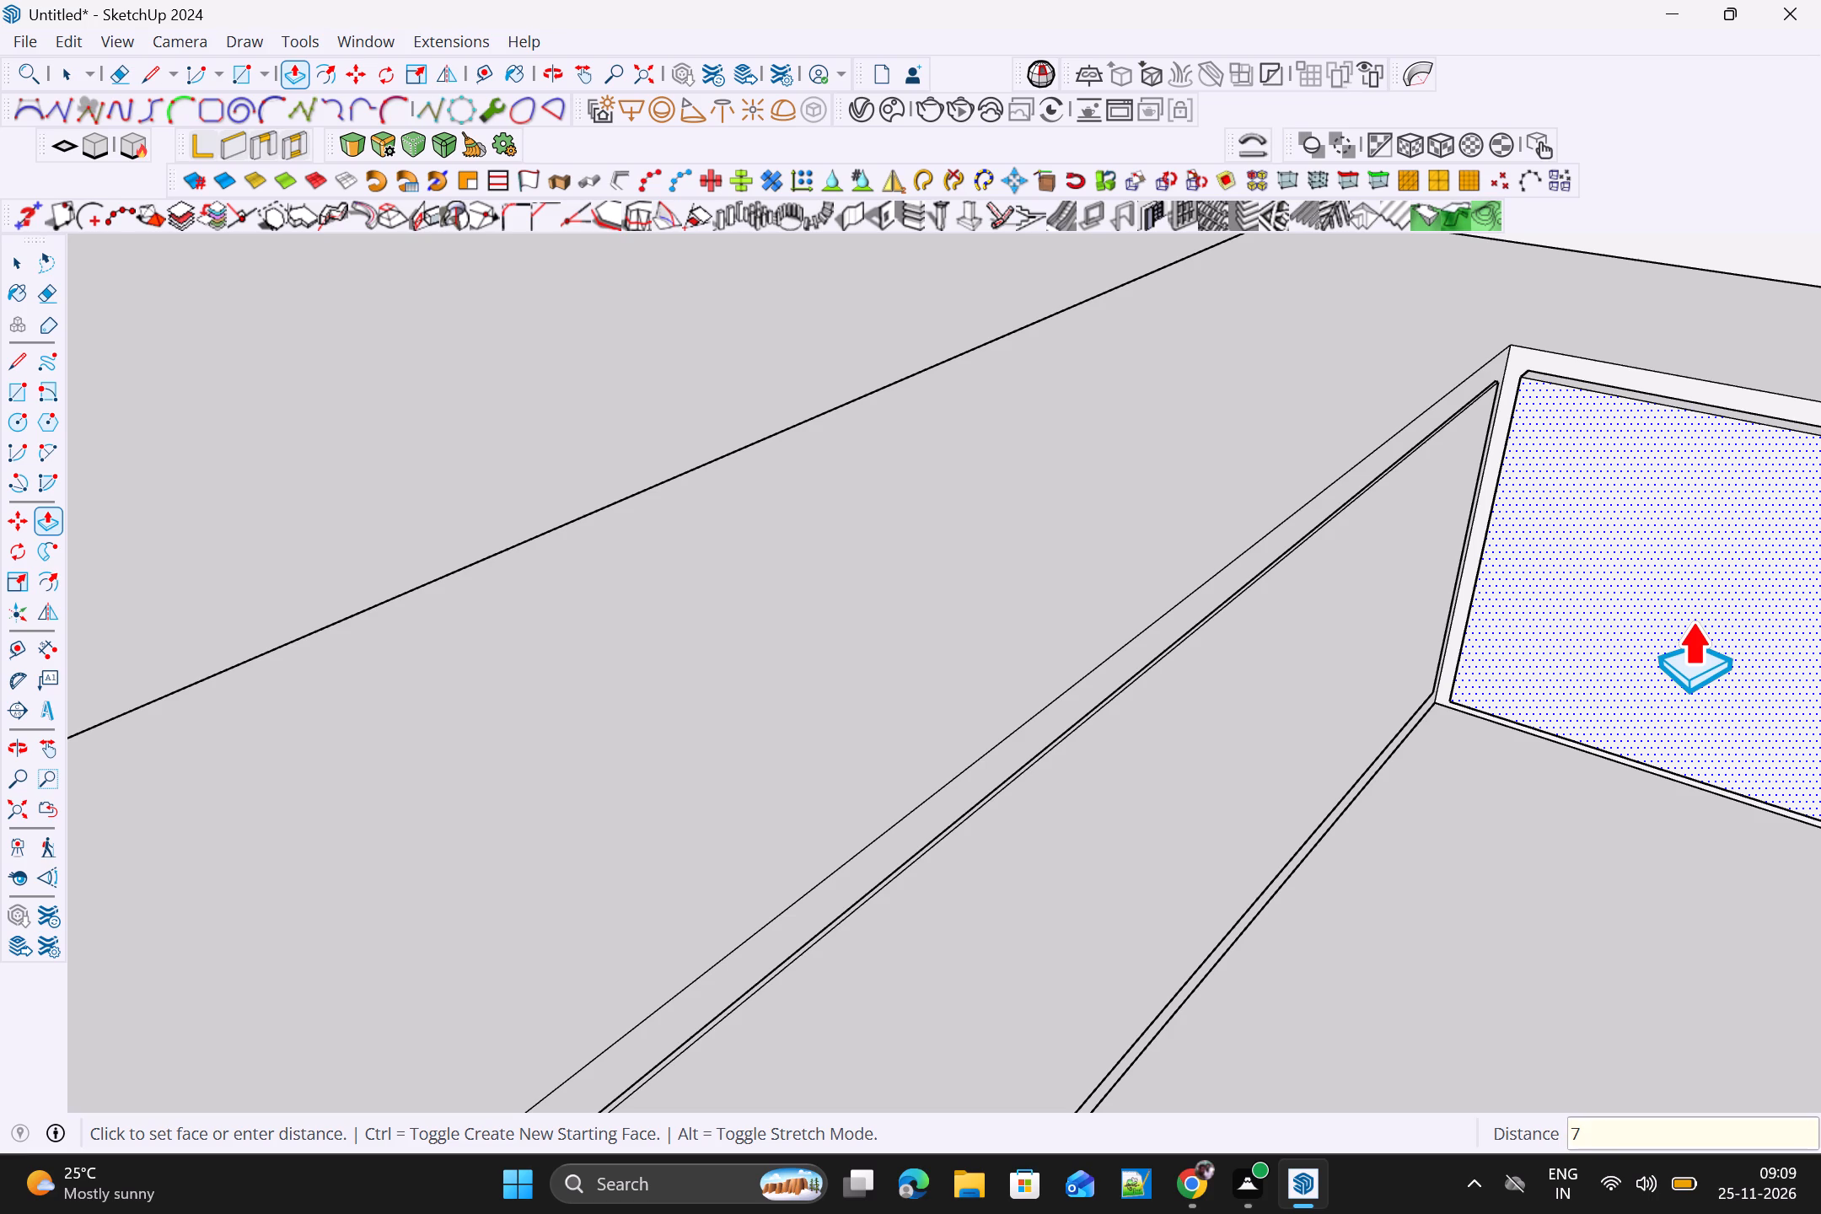
text(mm)
key(Return)
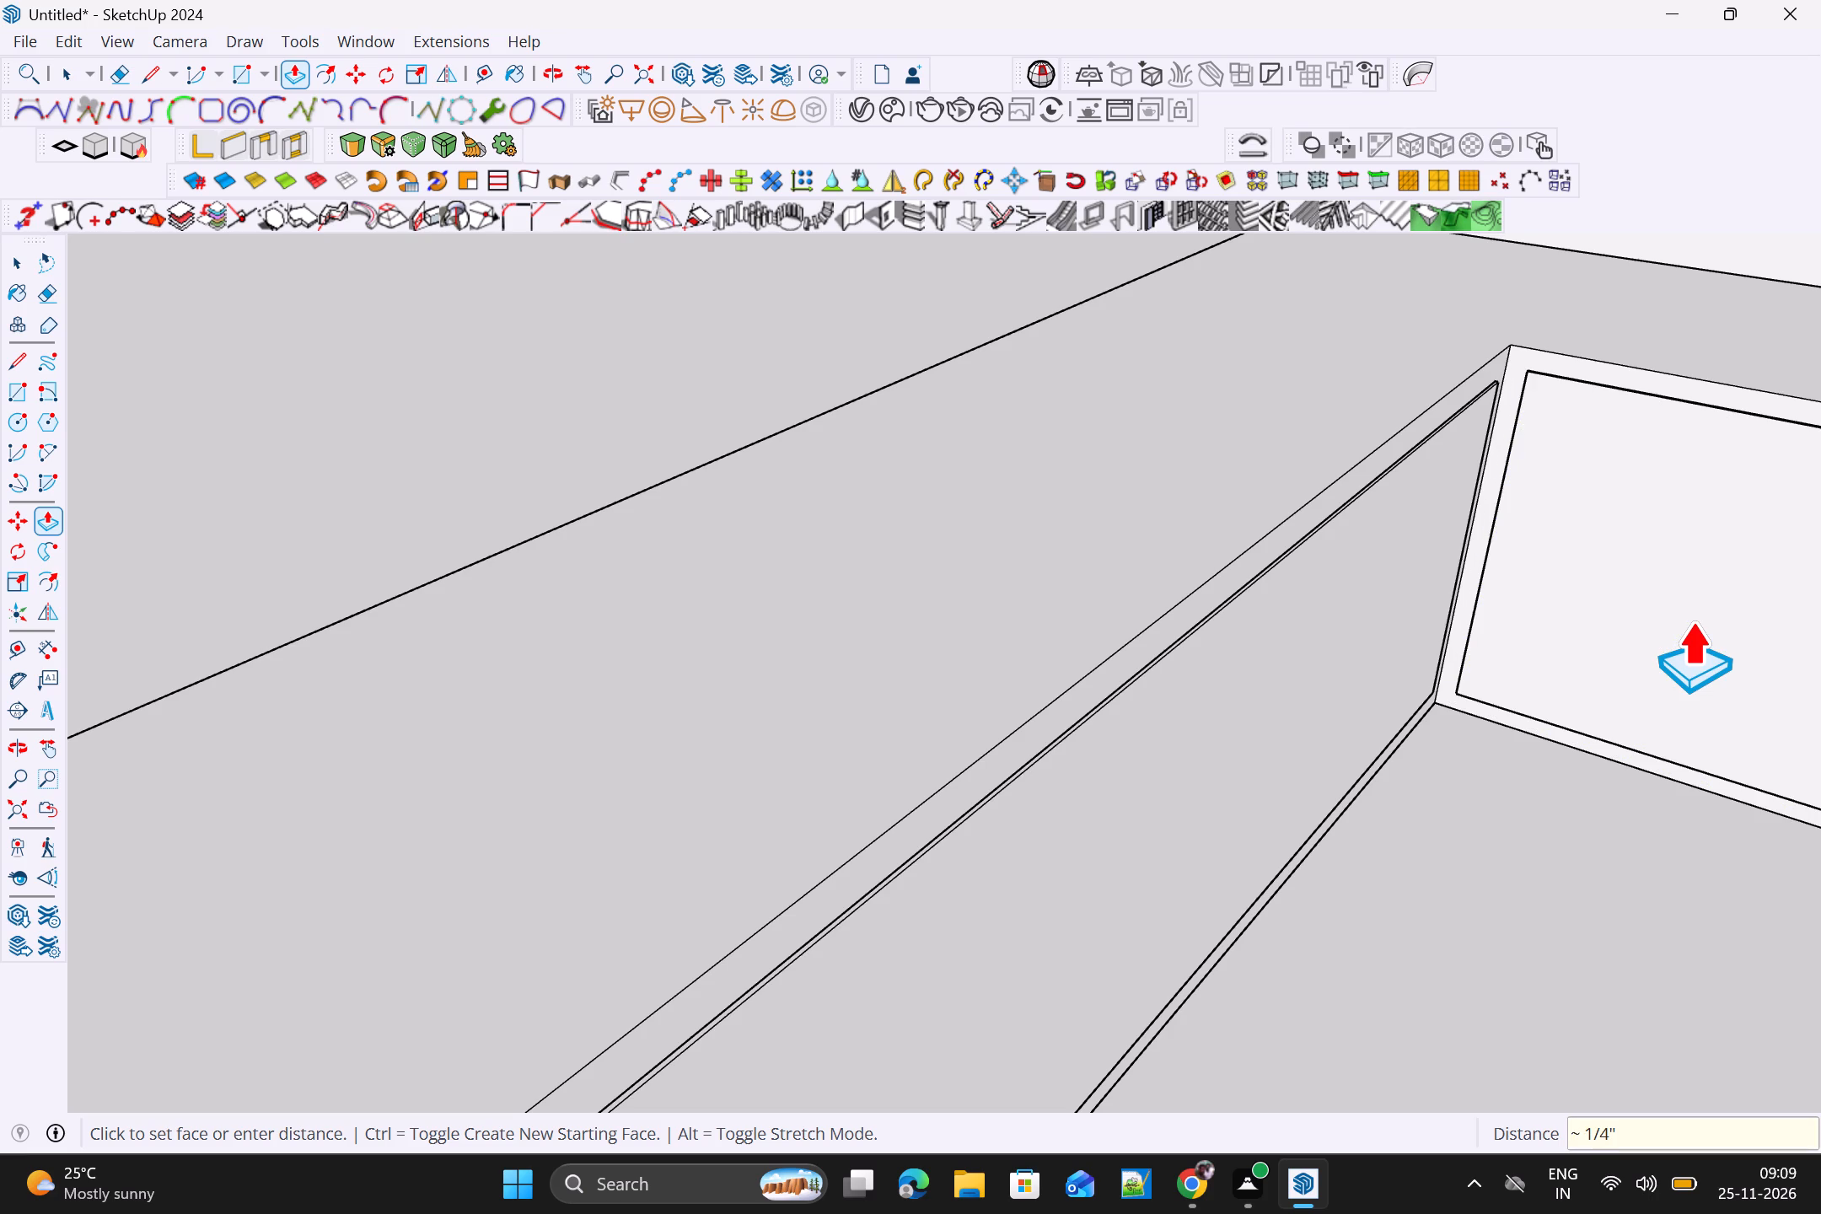
Make the long leg's whole cover panel a group.
key(space)
triple_click(1375, 670)
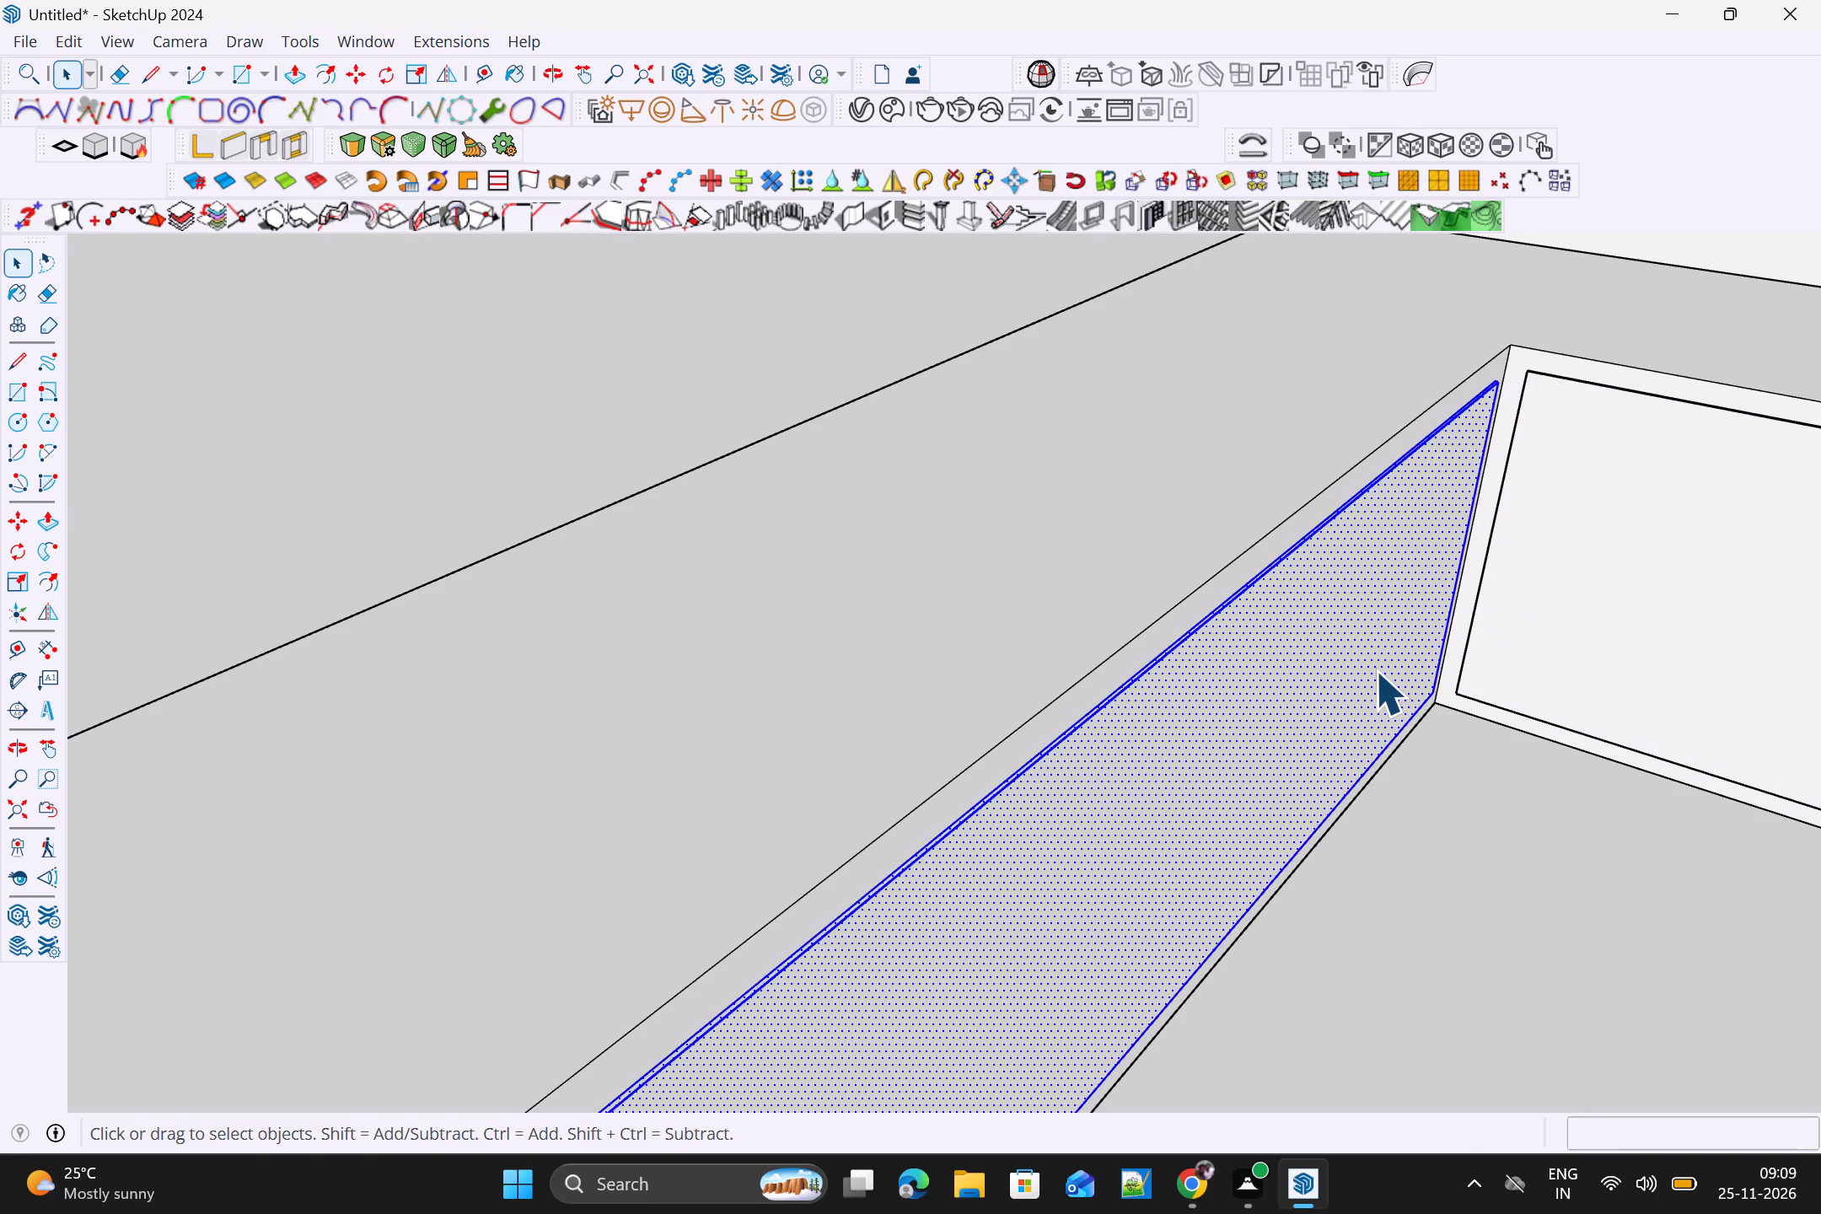
right_click(1375, 670)
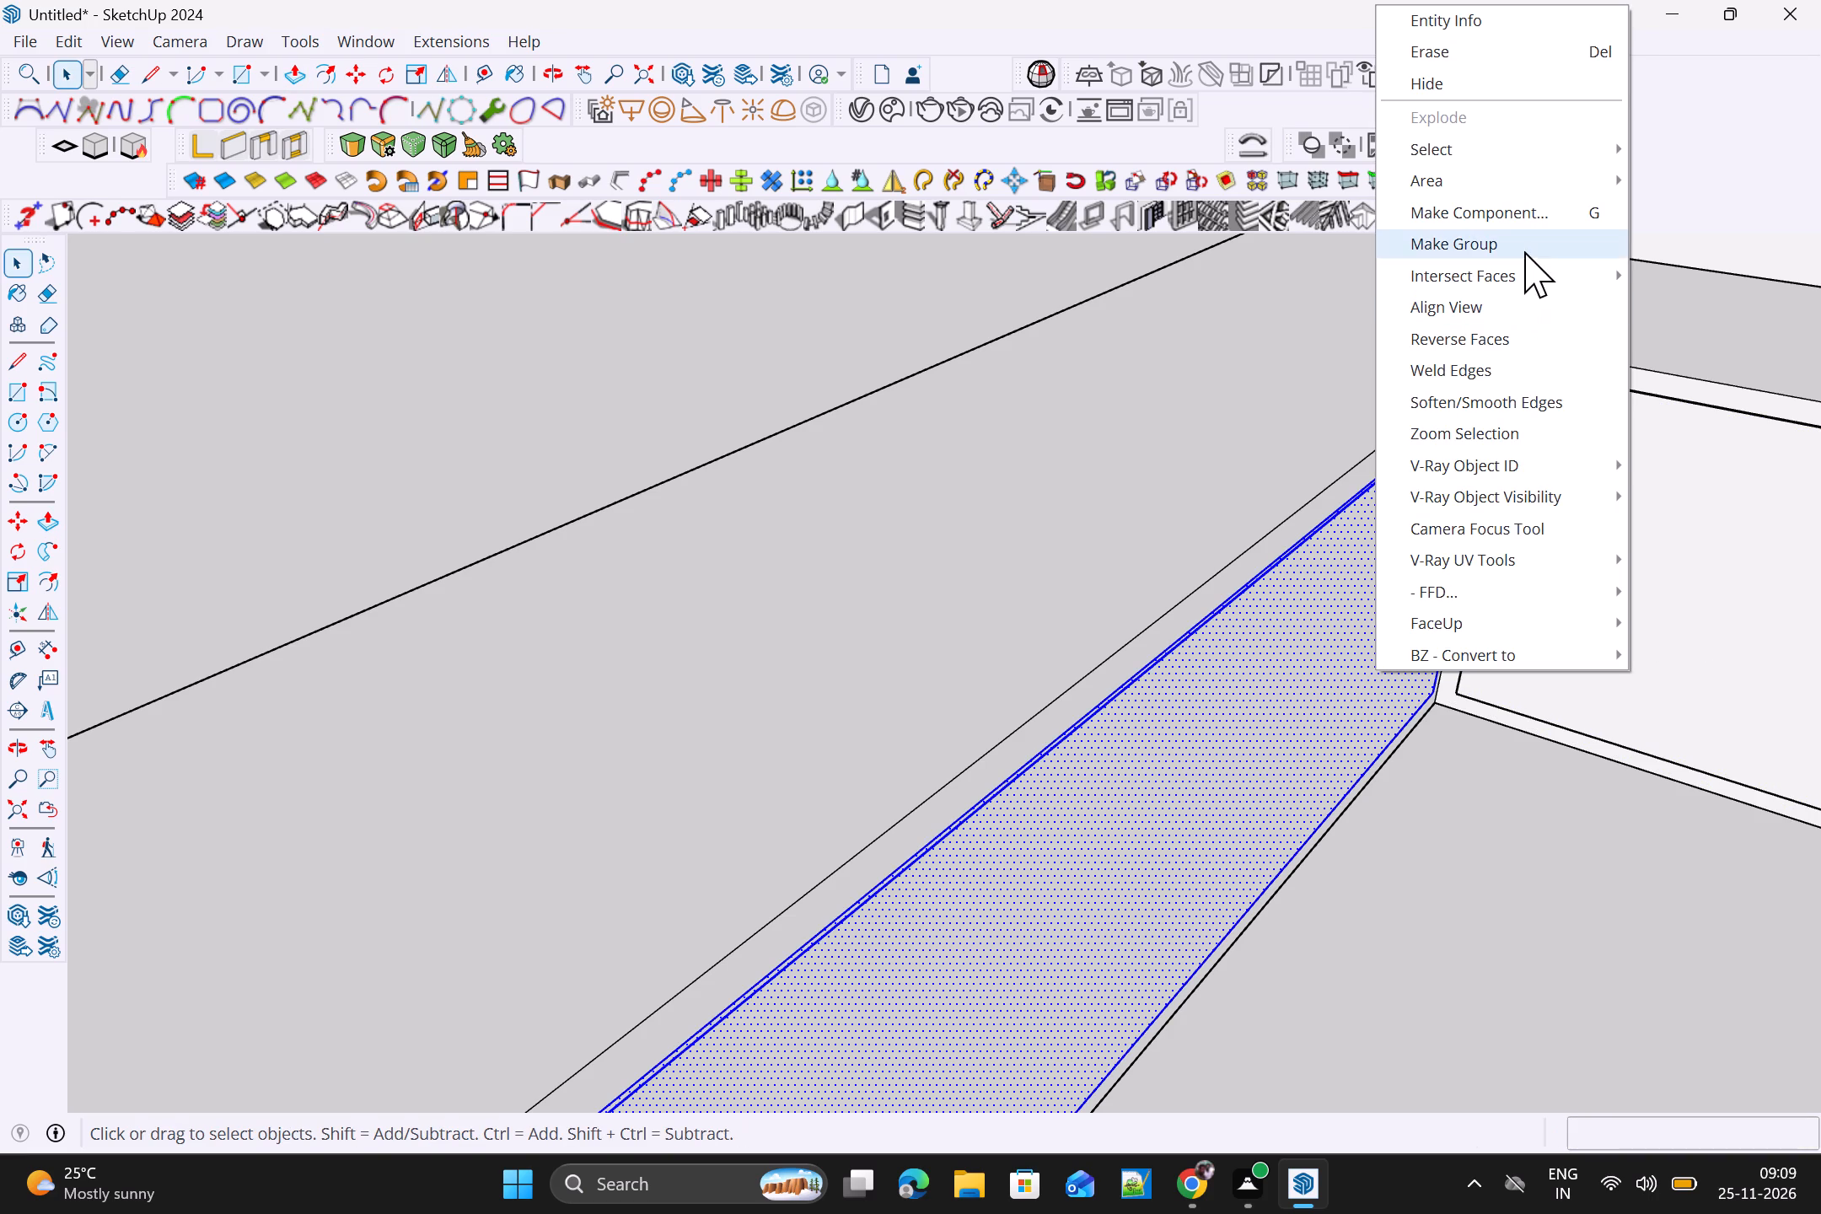
click(1524, 251)
Make the rear-wall leg's whole cover panel a group.
triple_click(1672, 587)
right_click(1676, 579)
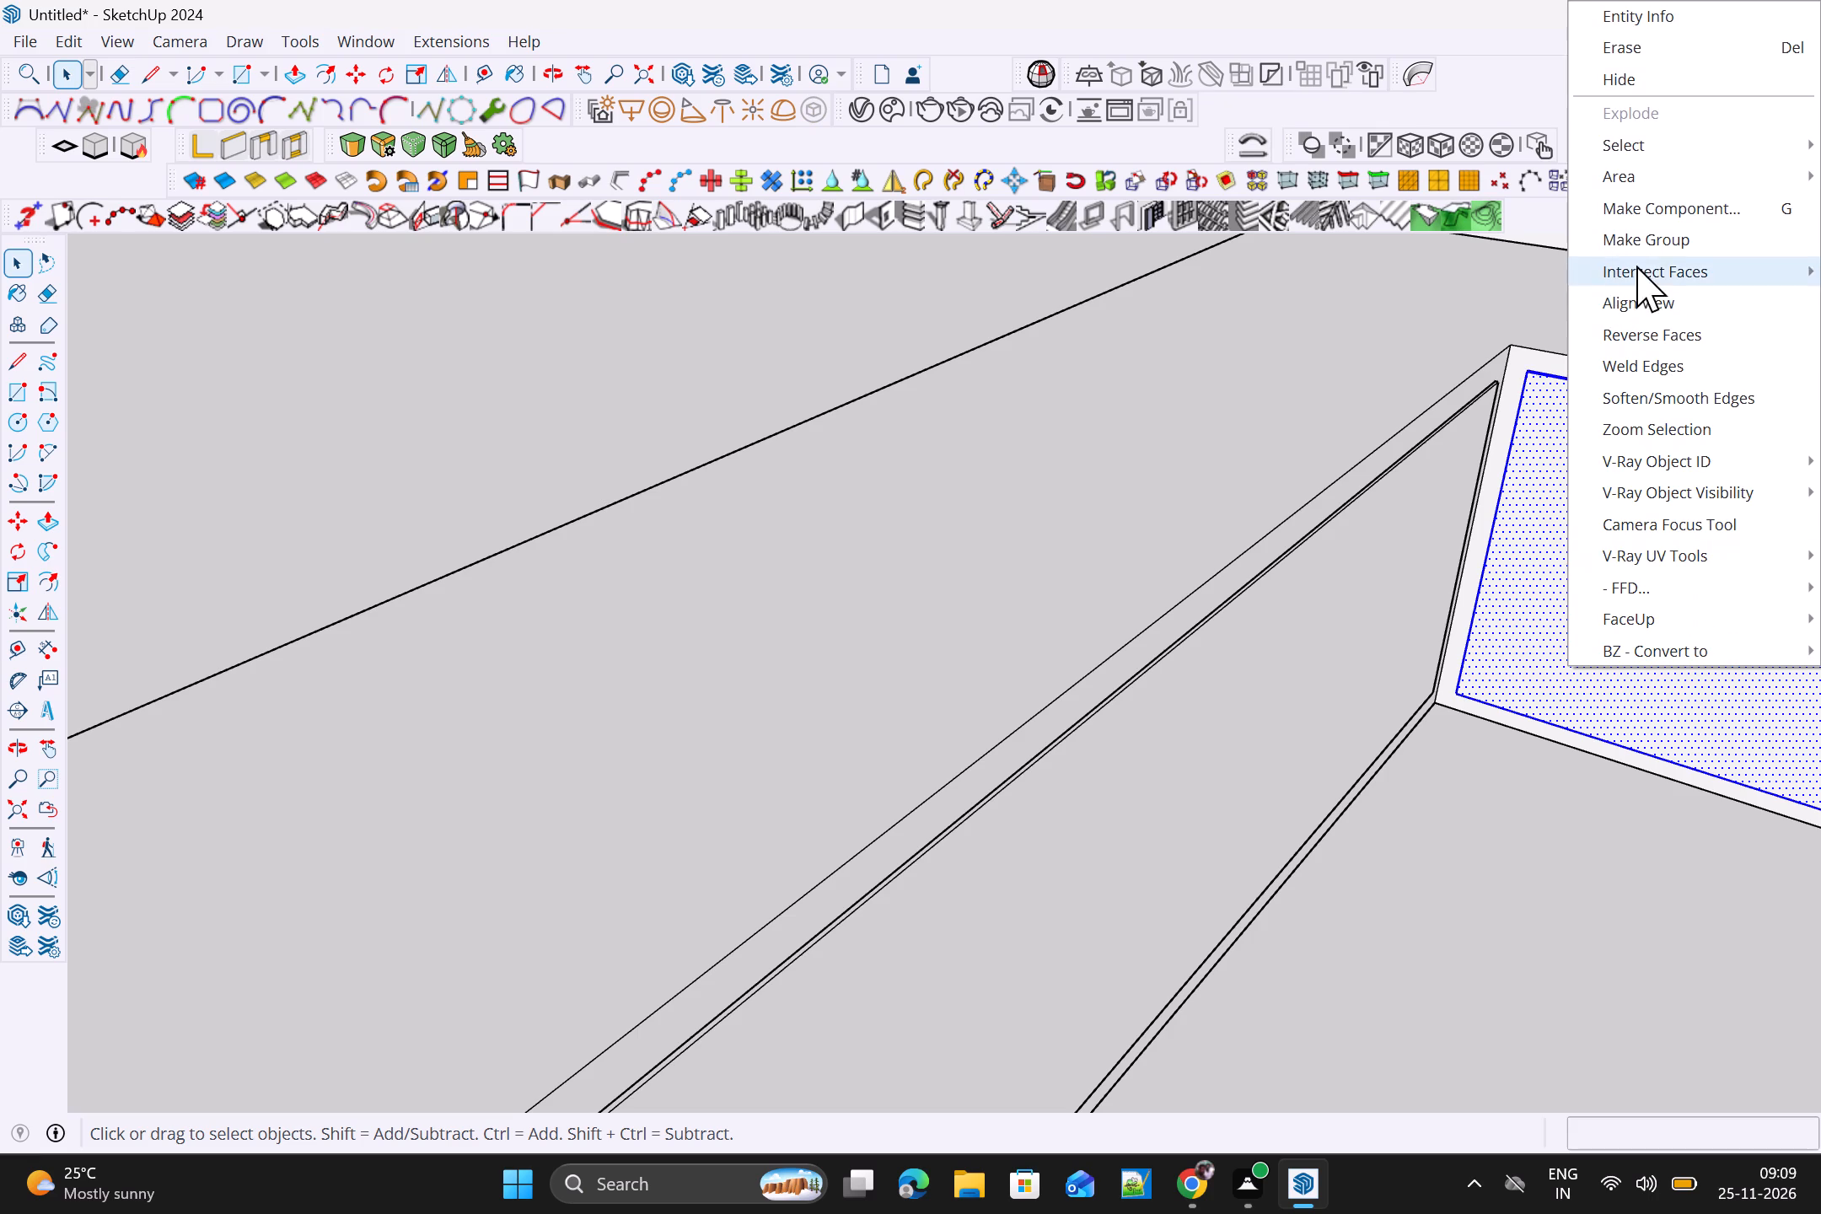
click(1650, 232)
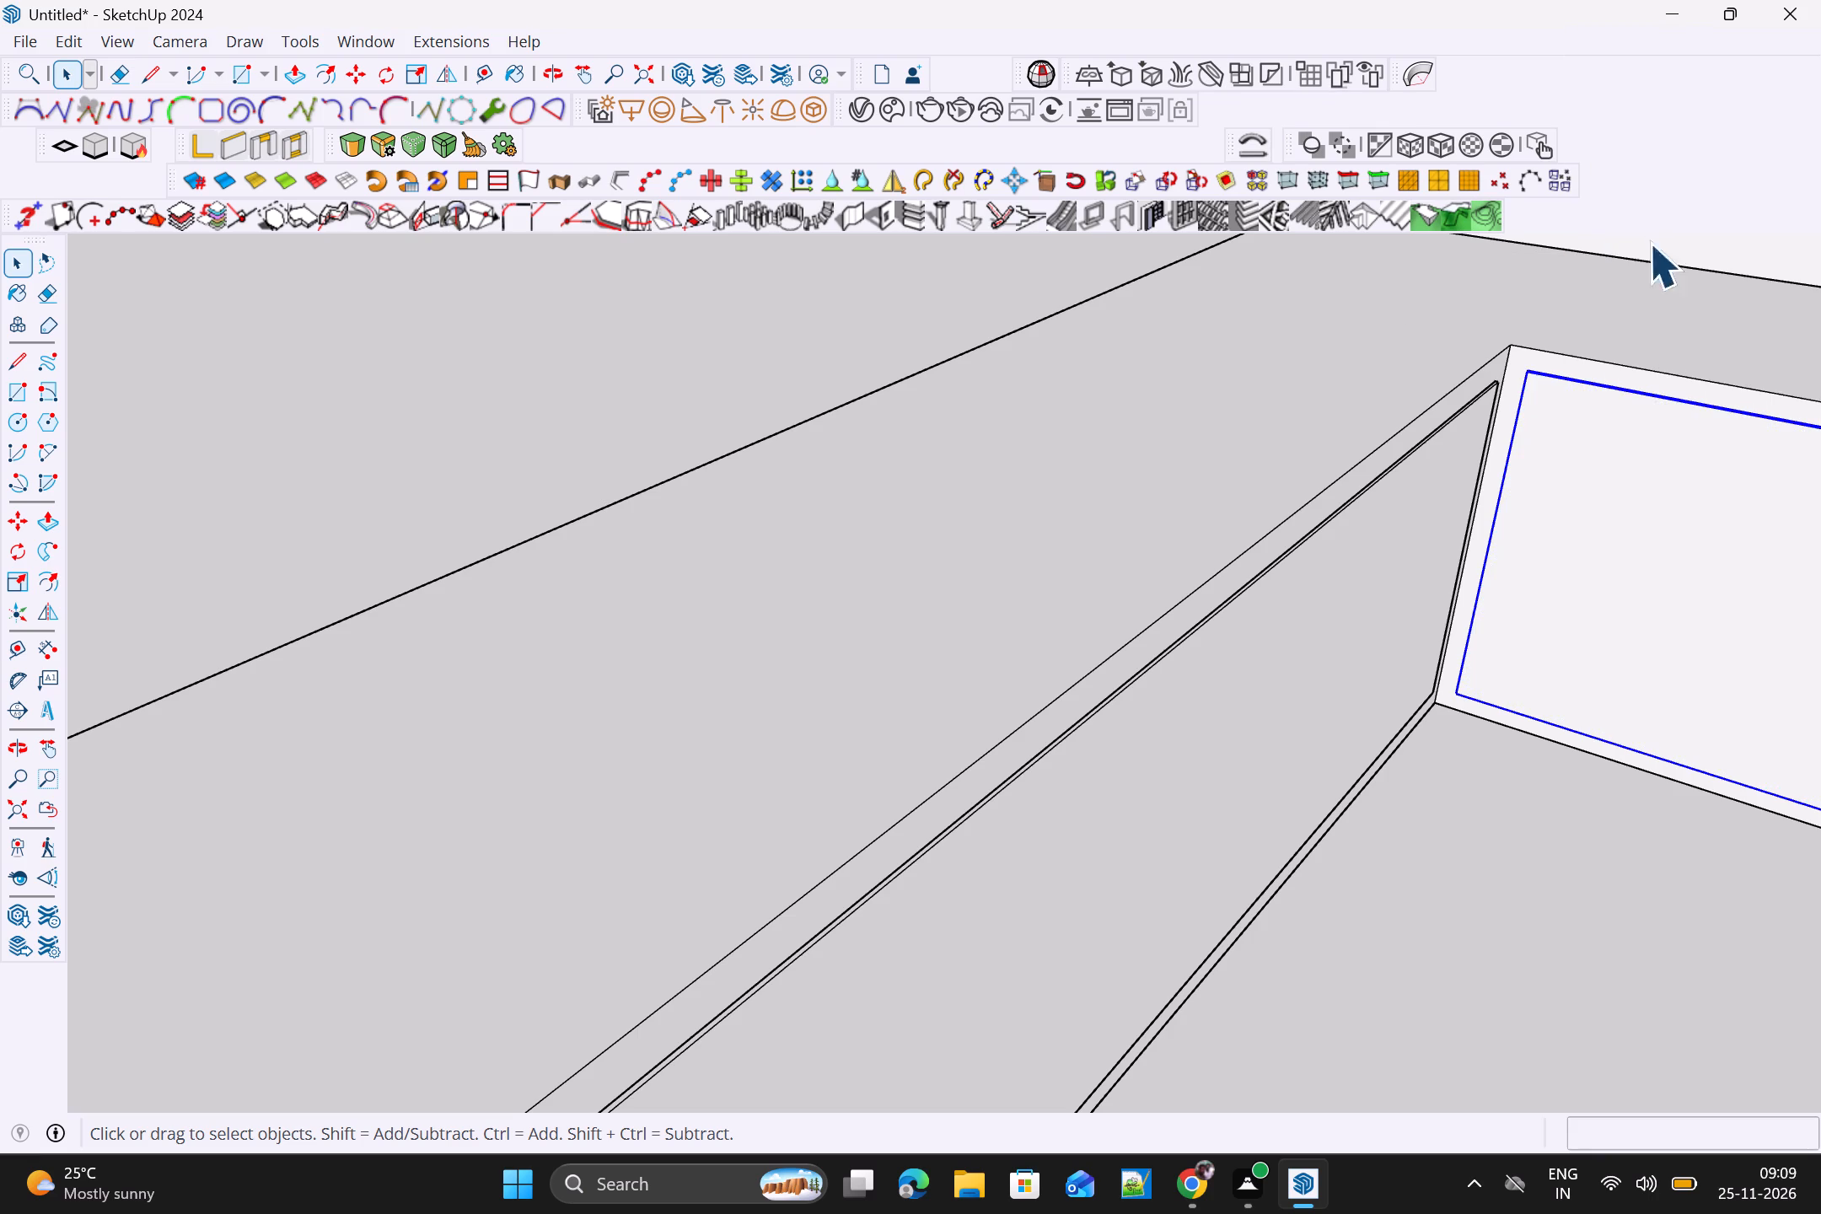
Inside the long leg's panel group, copy the near vertical front edge about 11' 1 1/8" along the panel to its far end.
scroll(1580, 459, down, 7)
middle_drag(1540, 894, 1507, 700)
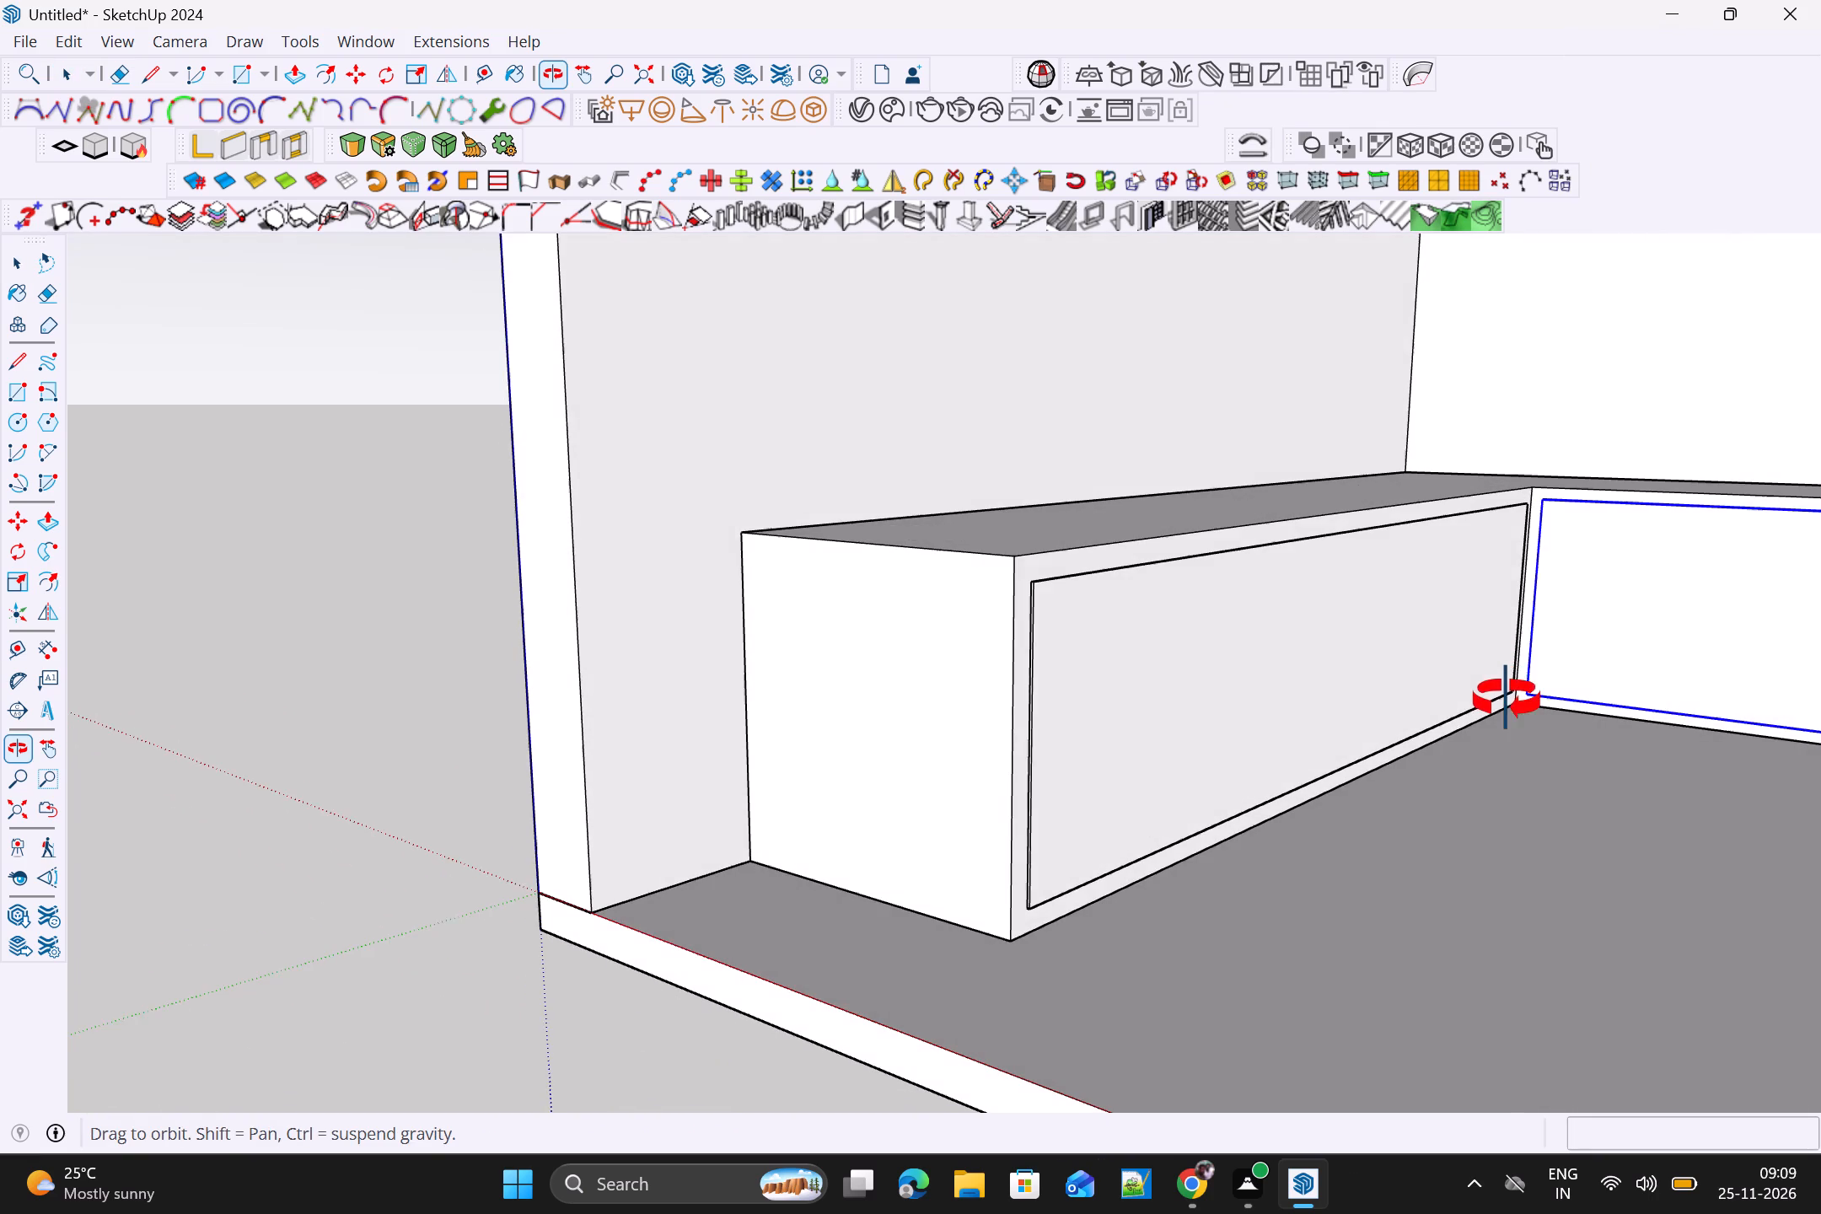
middle_drag(1507, 700, 1507, 700)
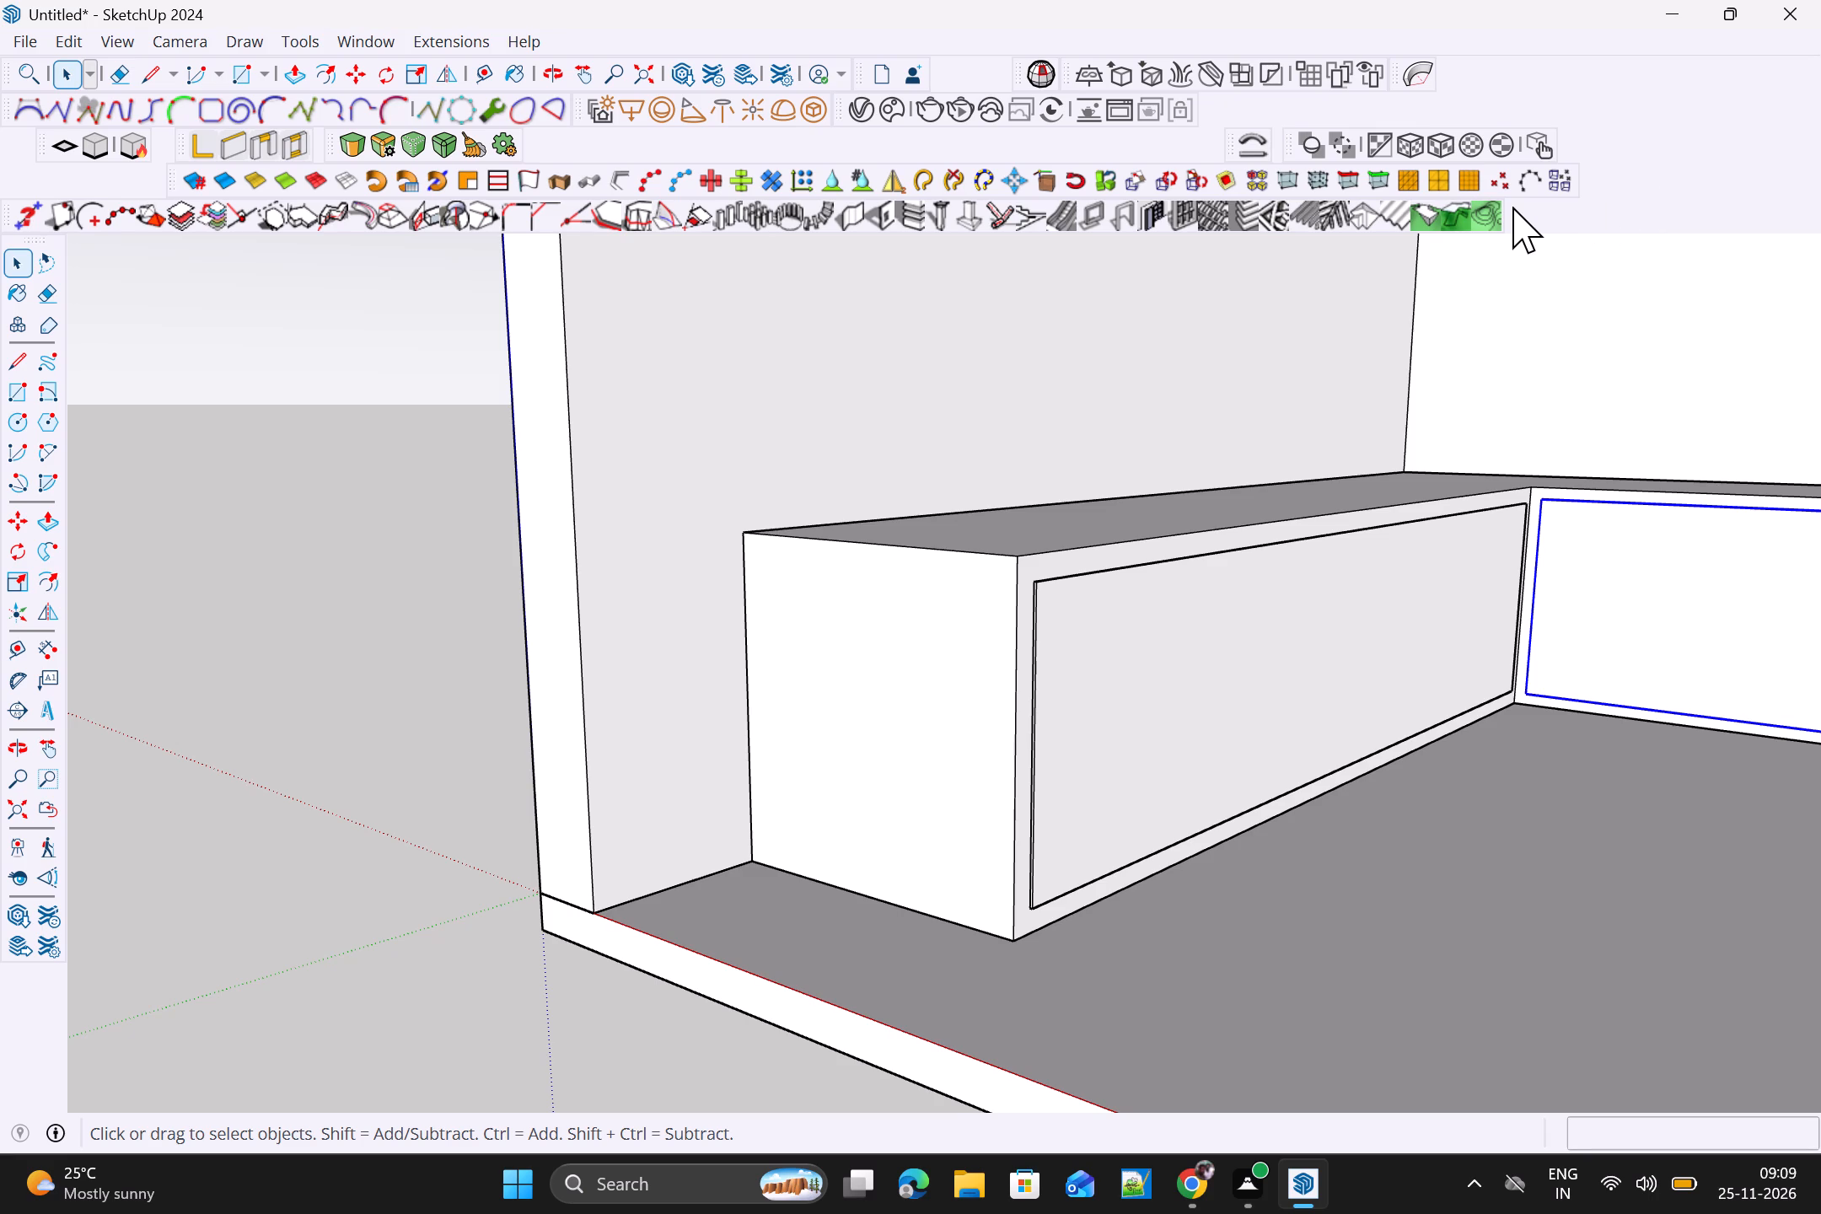
click(1040, 691)
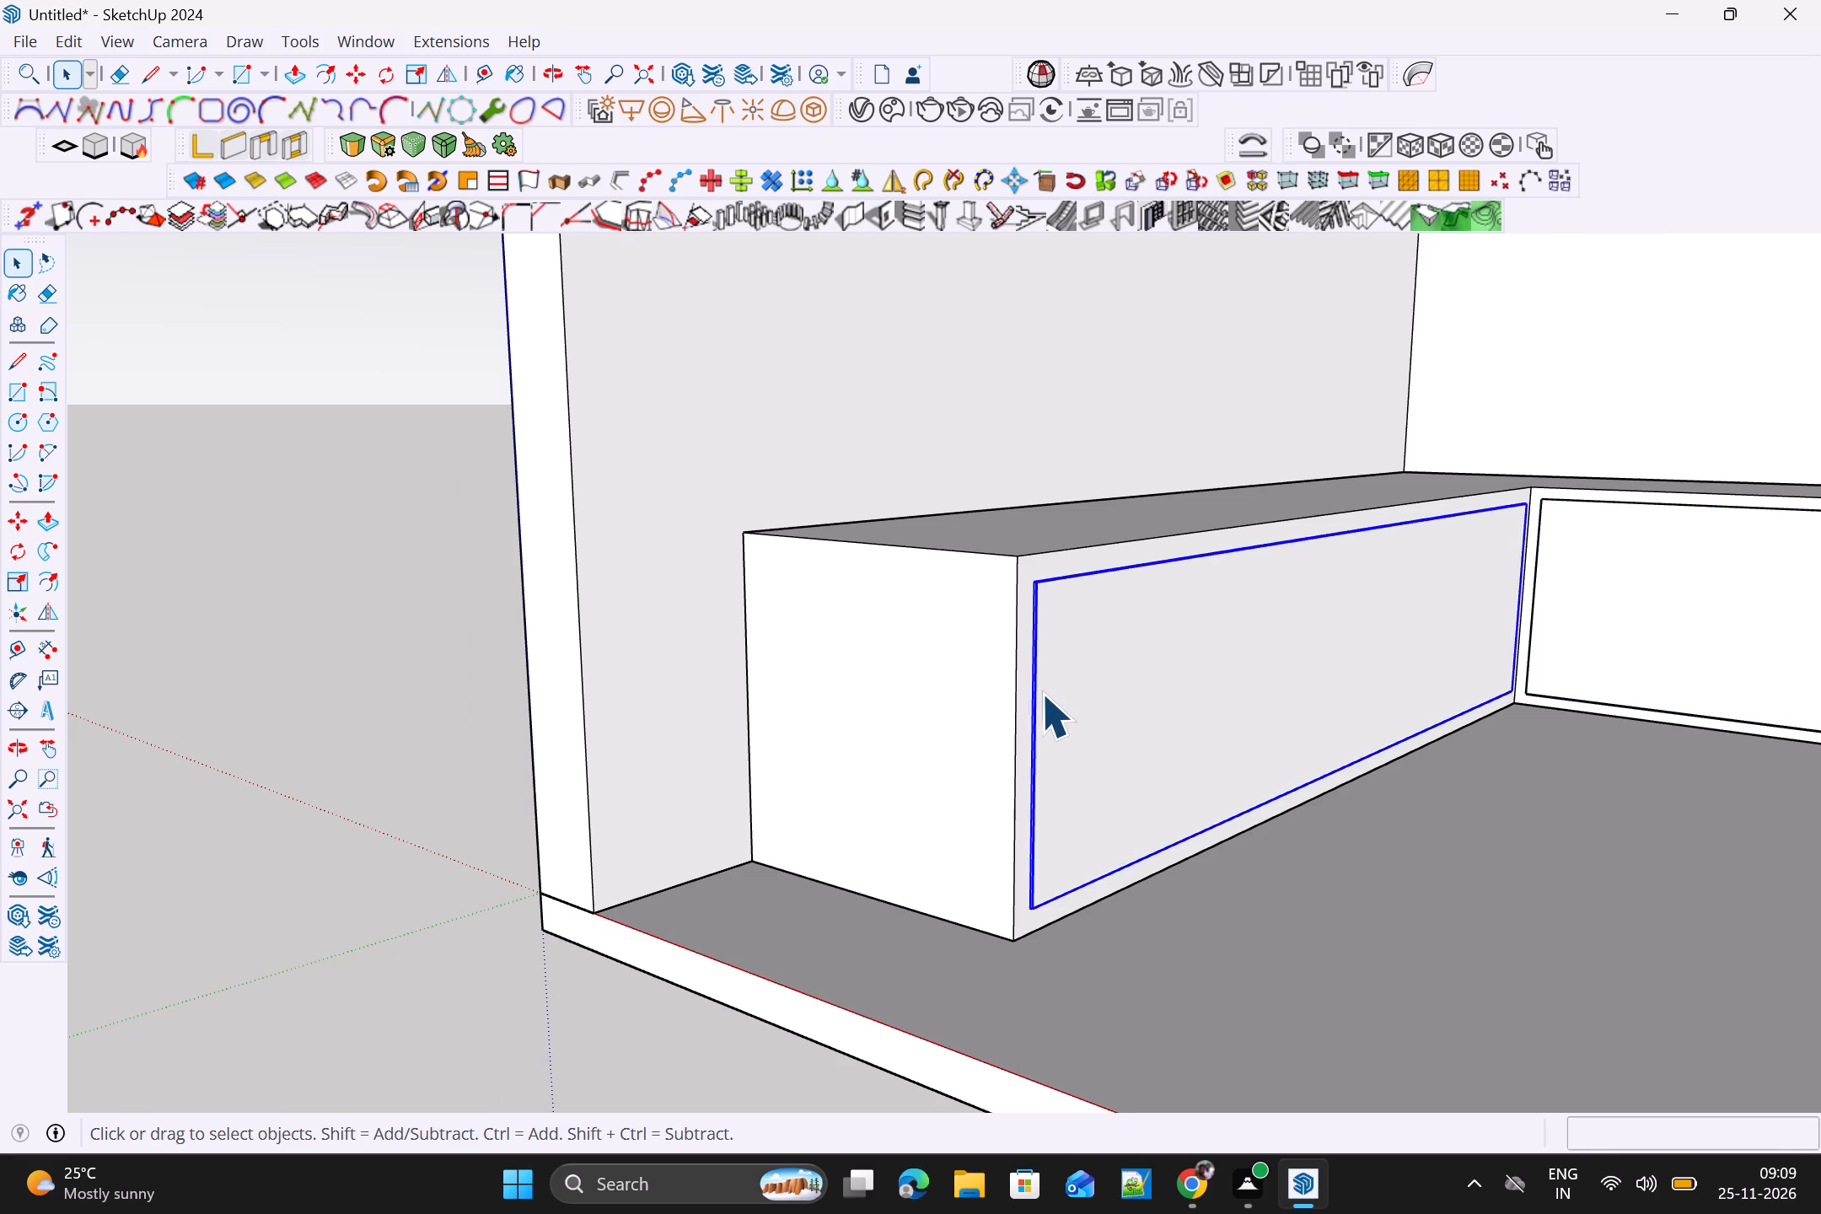
scroll(1041, 693, up, 3)
triple_click(1041, 690)
scroll(1033, 688, up, 4)
click(1032, 686)
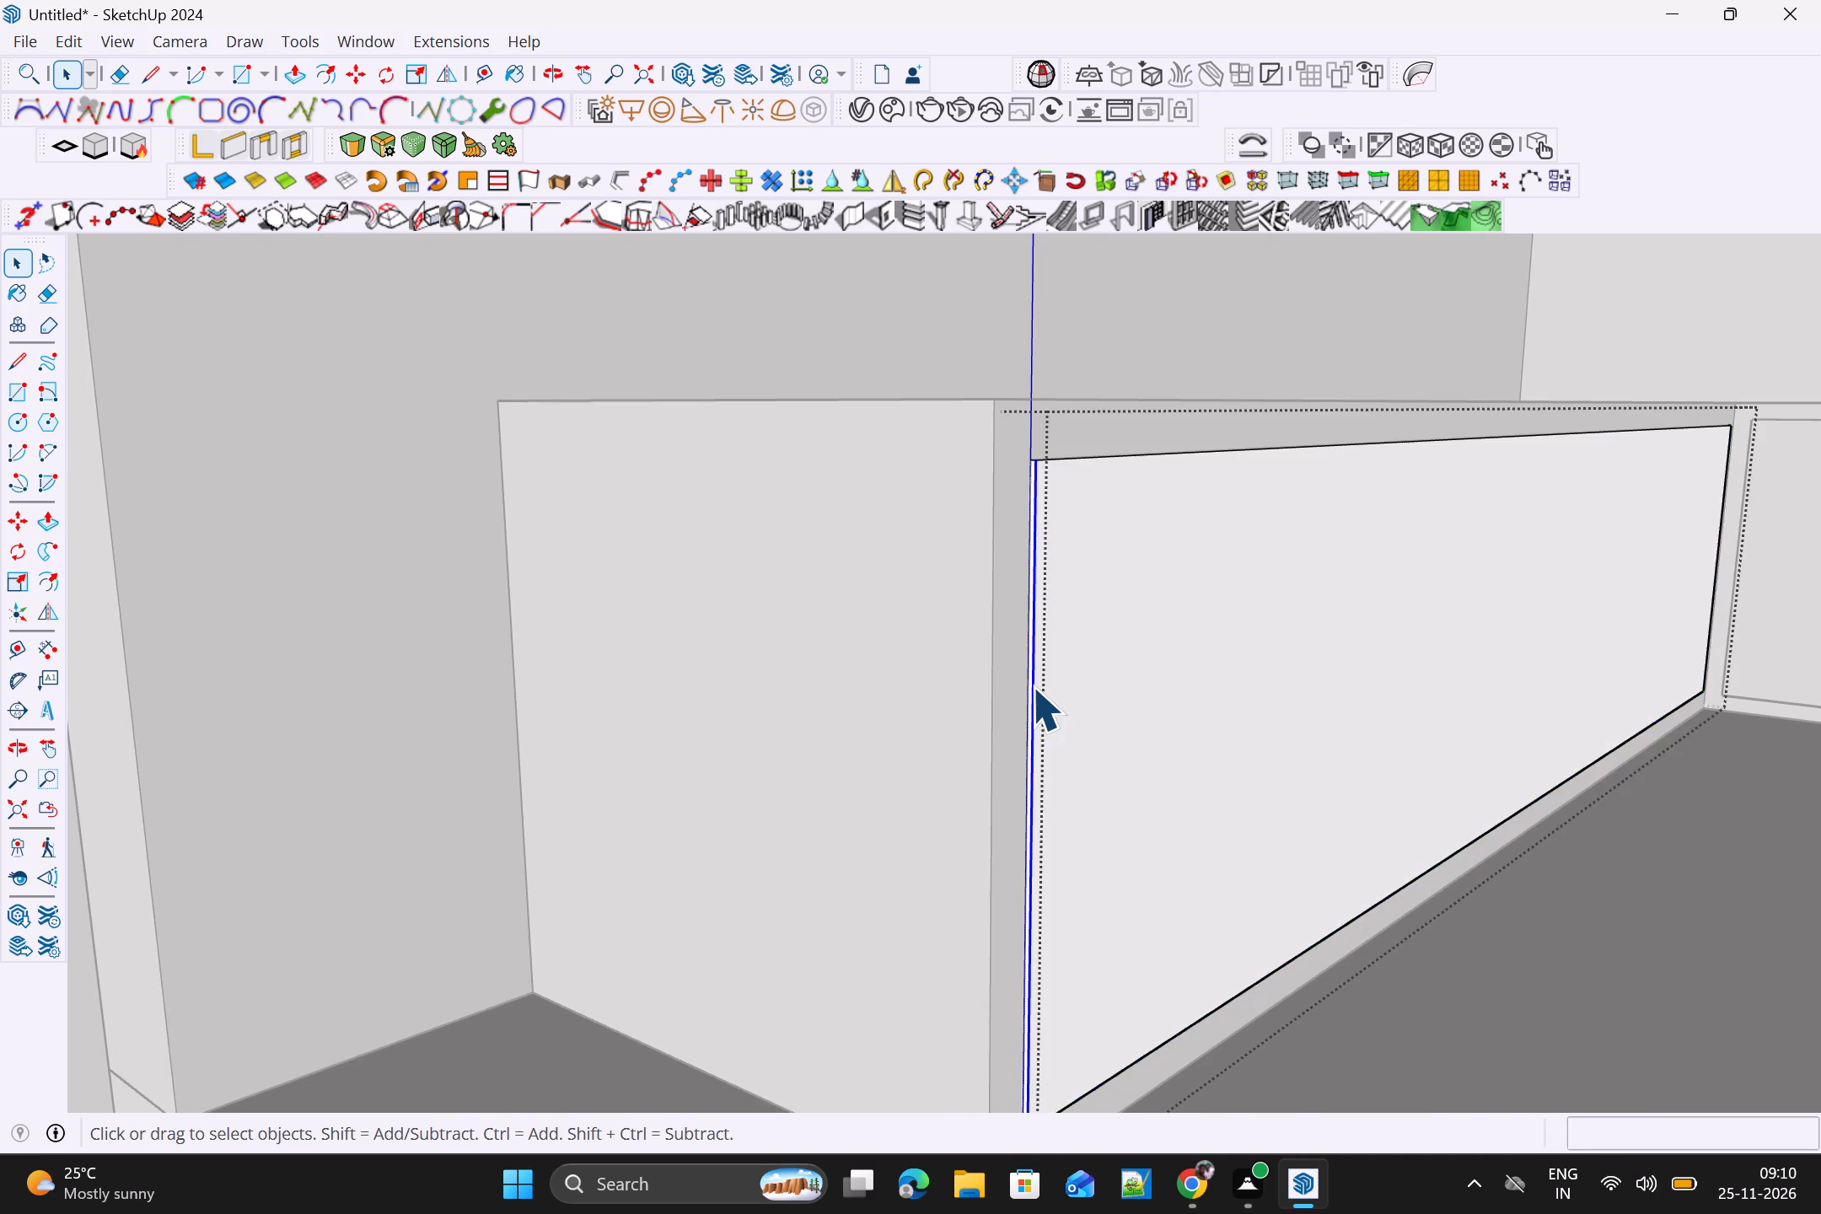
scroll(1032, 686, up, 3)
scroll(1032, 686, down, 4)
key(m)
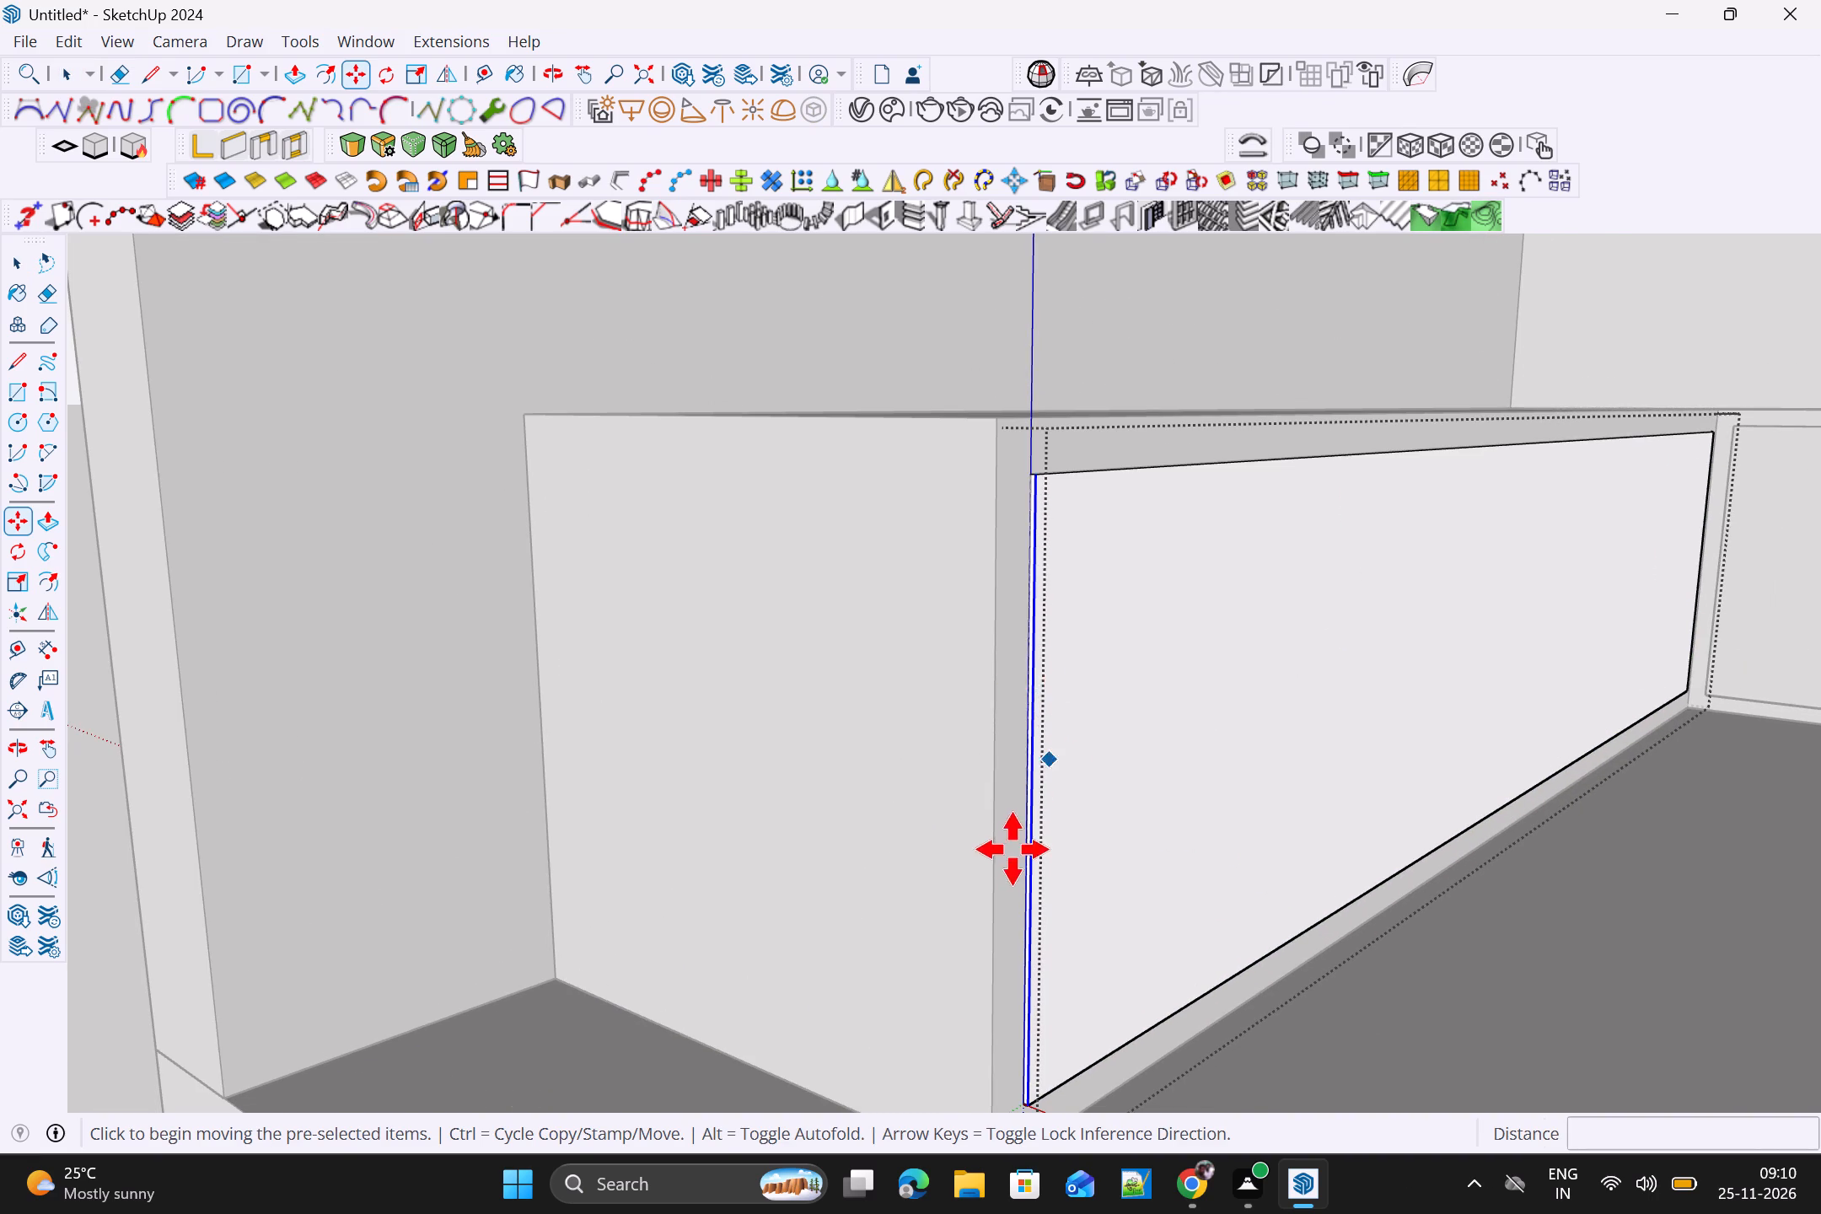
scroll(1012, 856, down, 4)
scroll(1050, 1111, up, 4)
click(1020, 995)
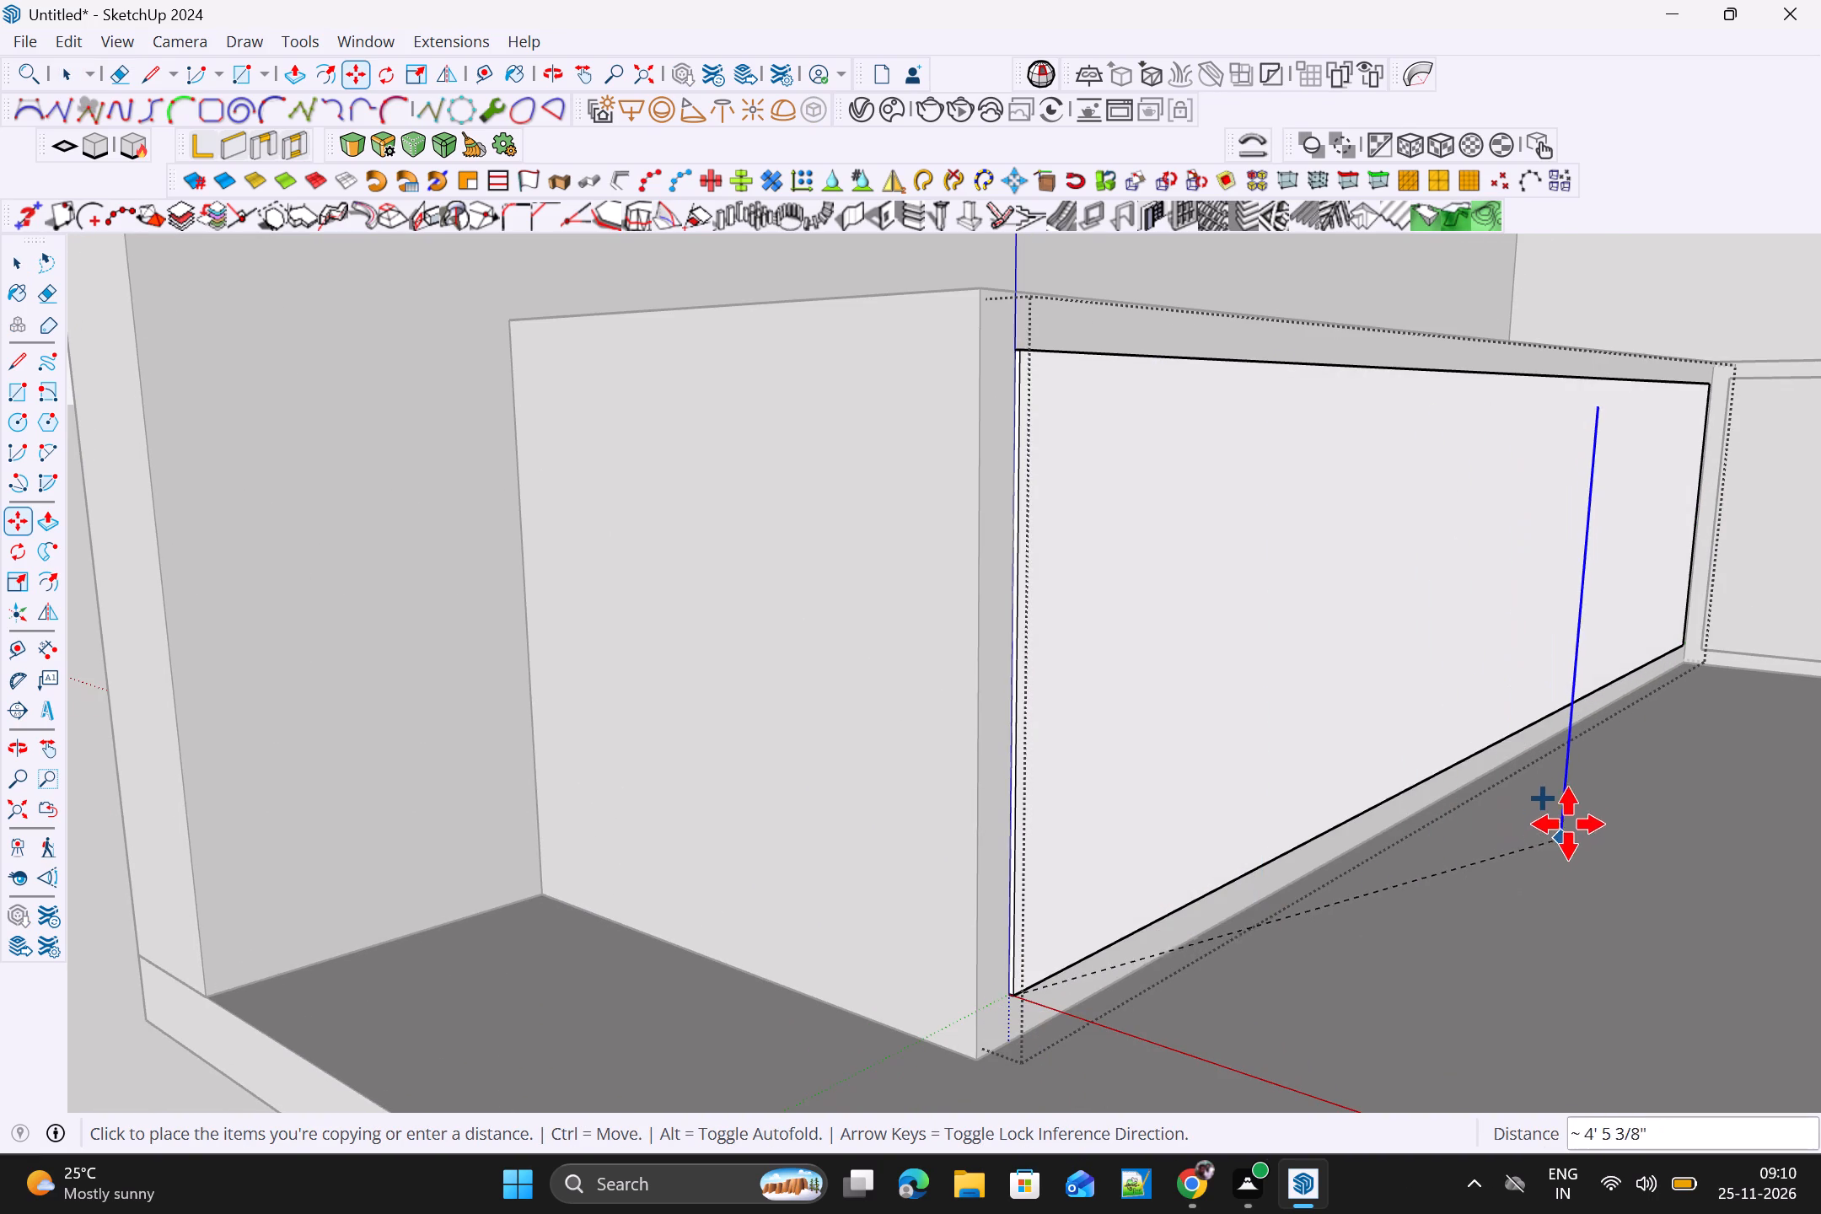
scroll(1578, 802, up, 1)
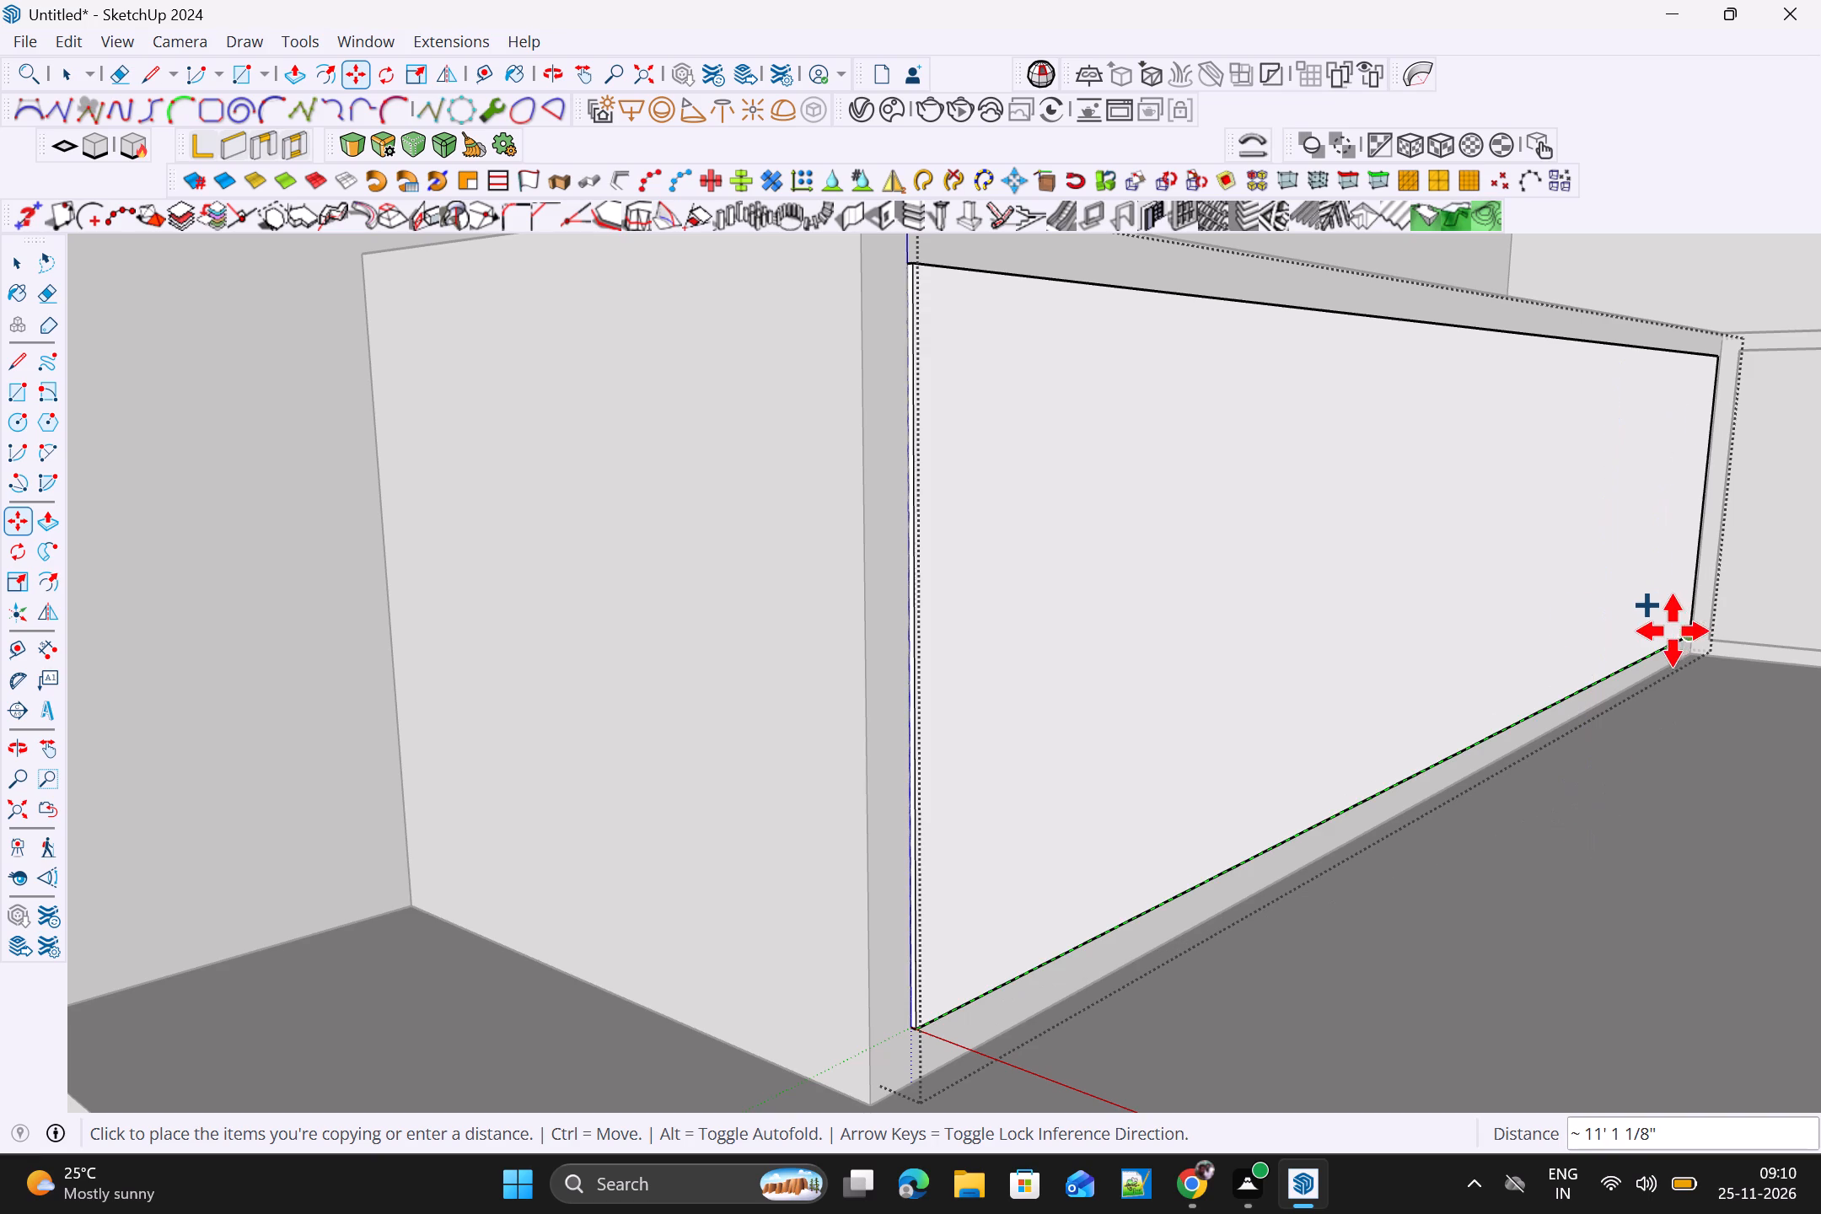
scroll(1729, 655, down, 2)
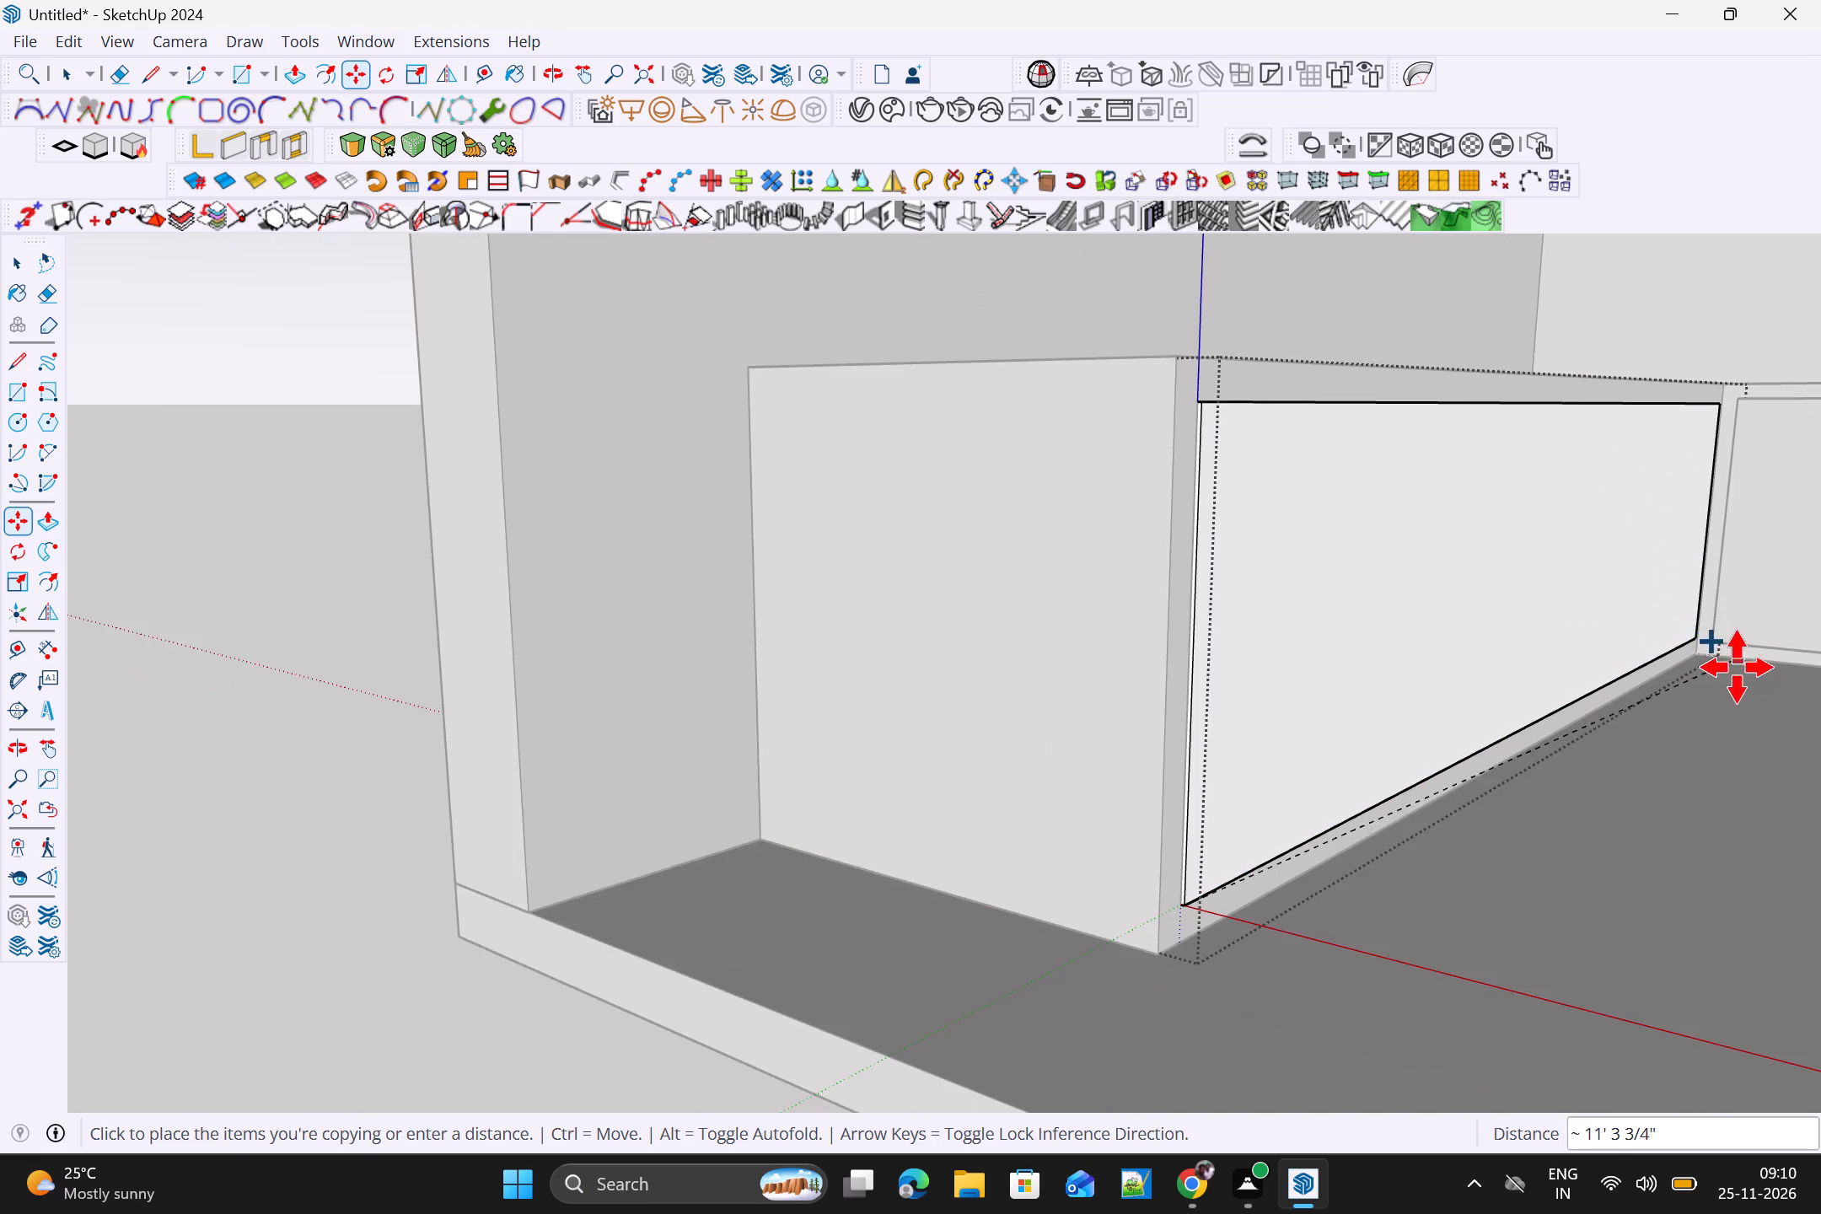
middle_drag(1736, 681, 1598, 750)
shift+middle_drag(1624, 727, 1598, 762)
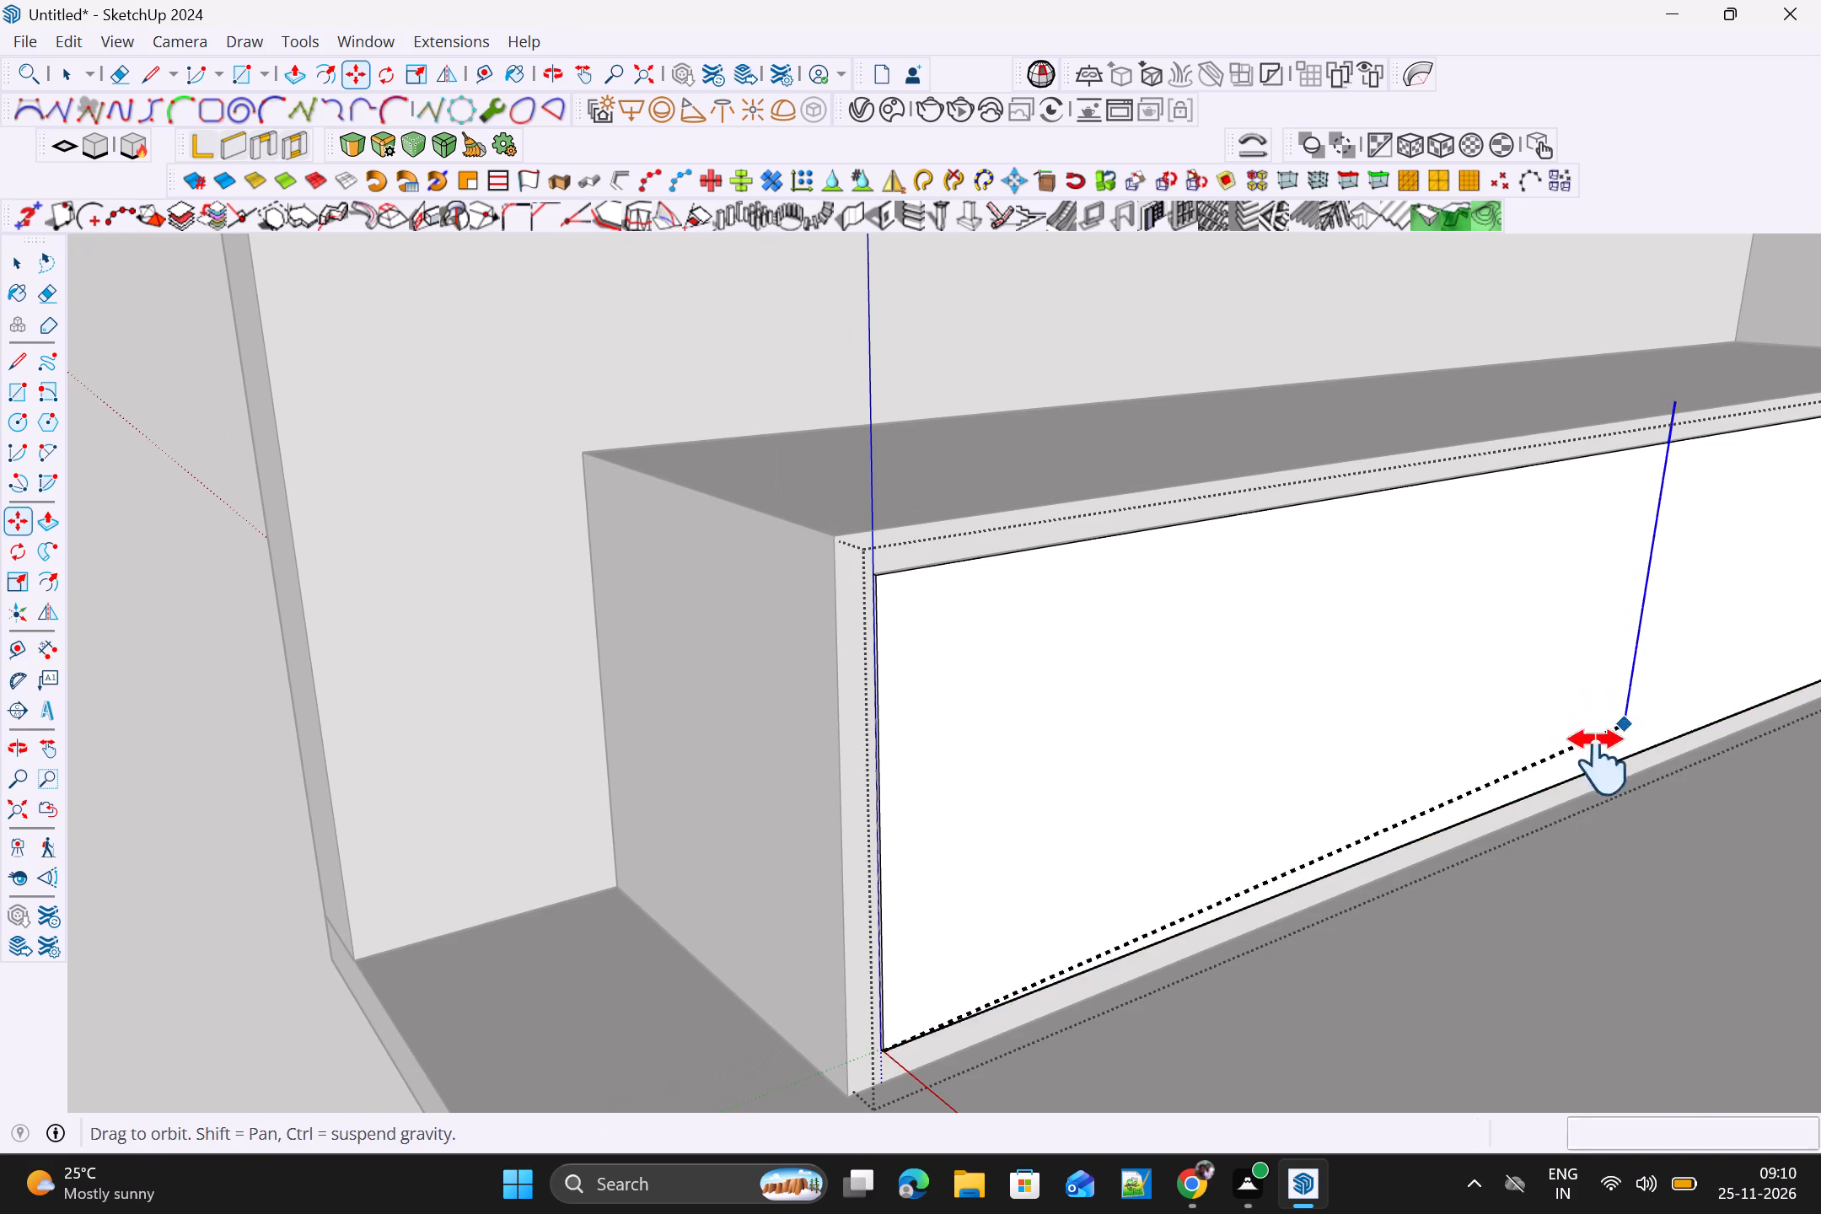
shift+middle_drag(1598, 762, 1226, 906)
scroll(1503, 871, up, 3)
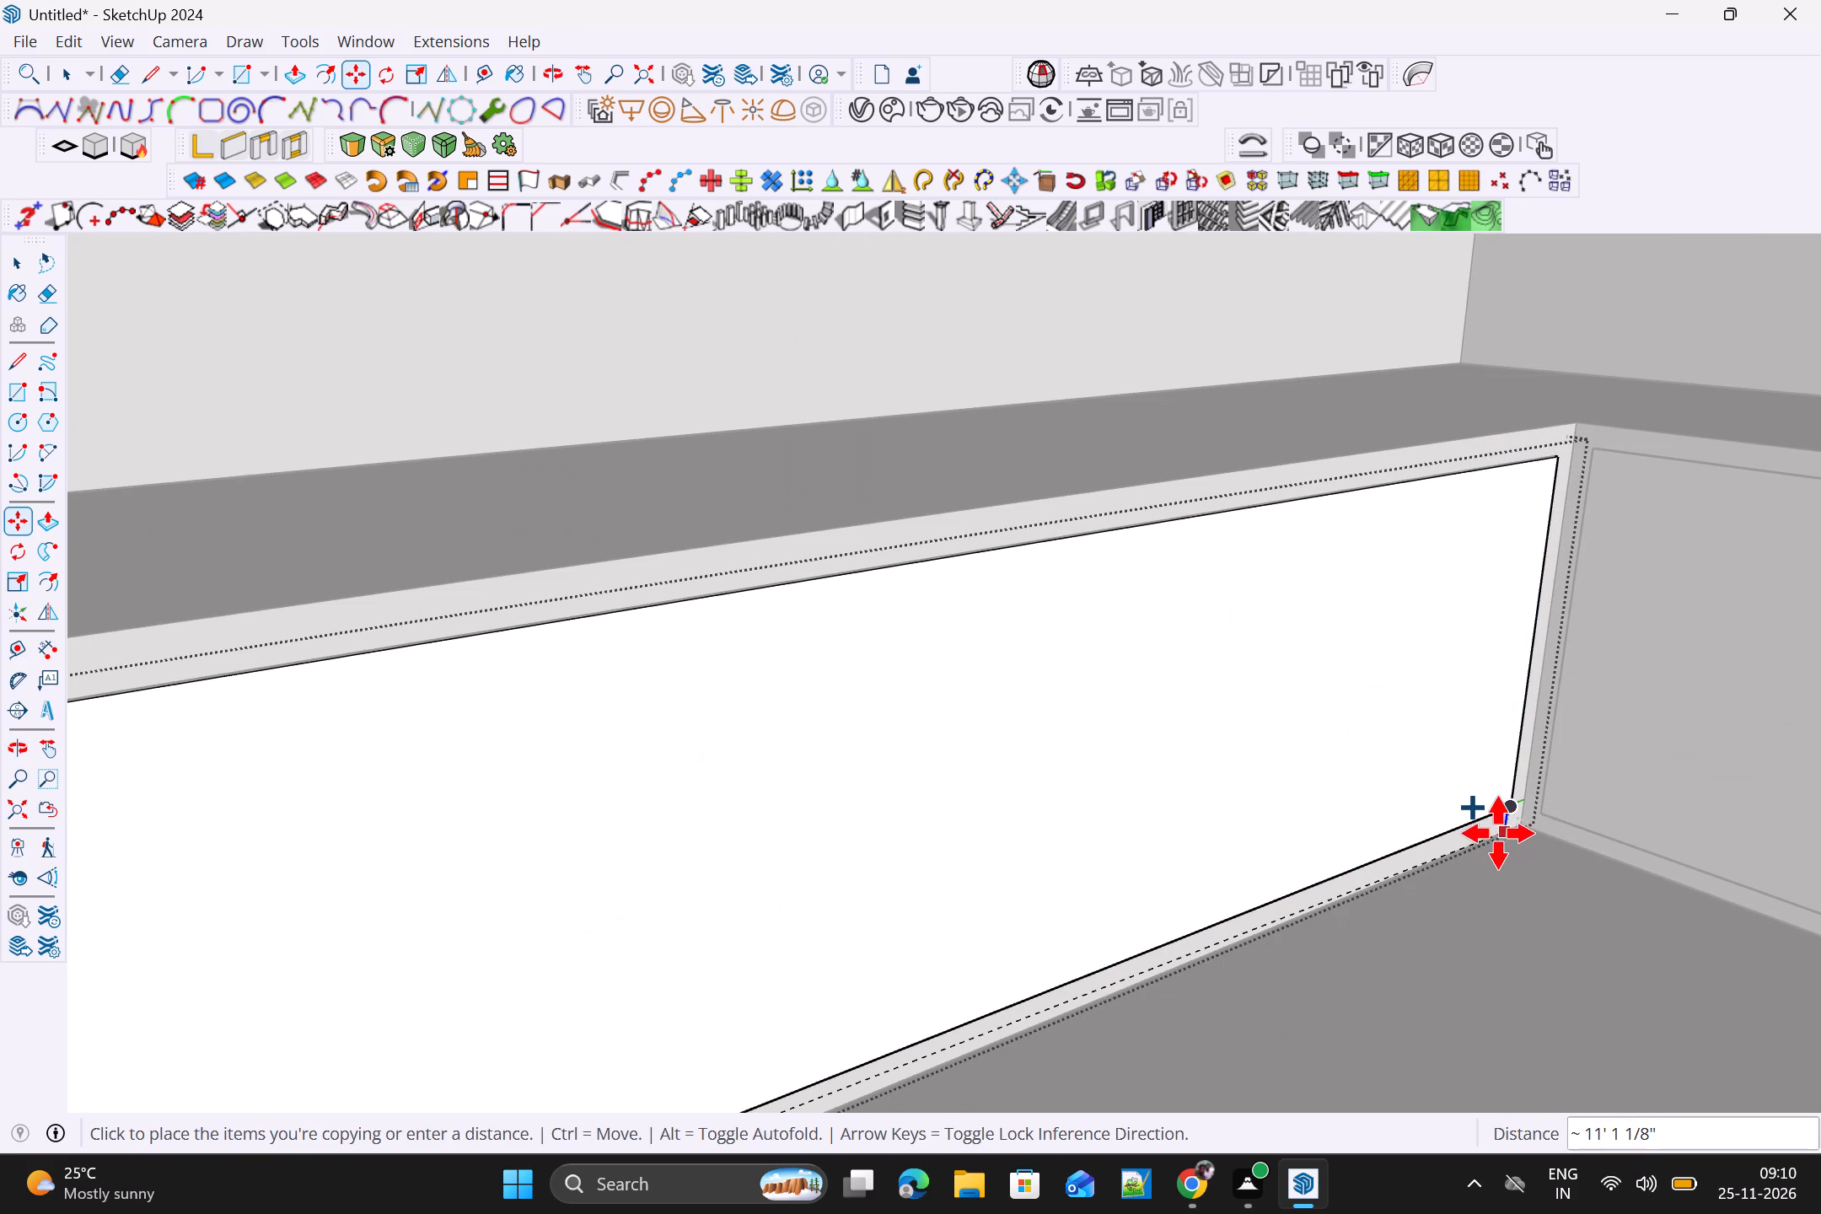
scroll(1489, 835, up, 4)
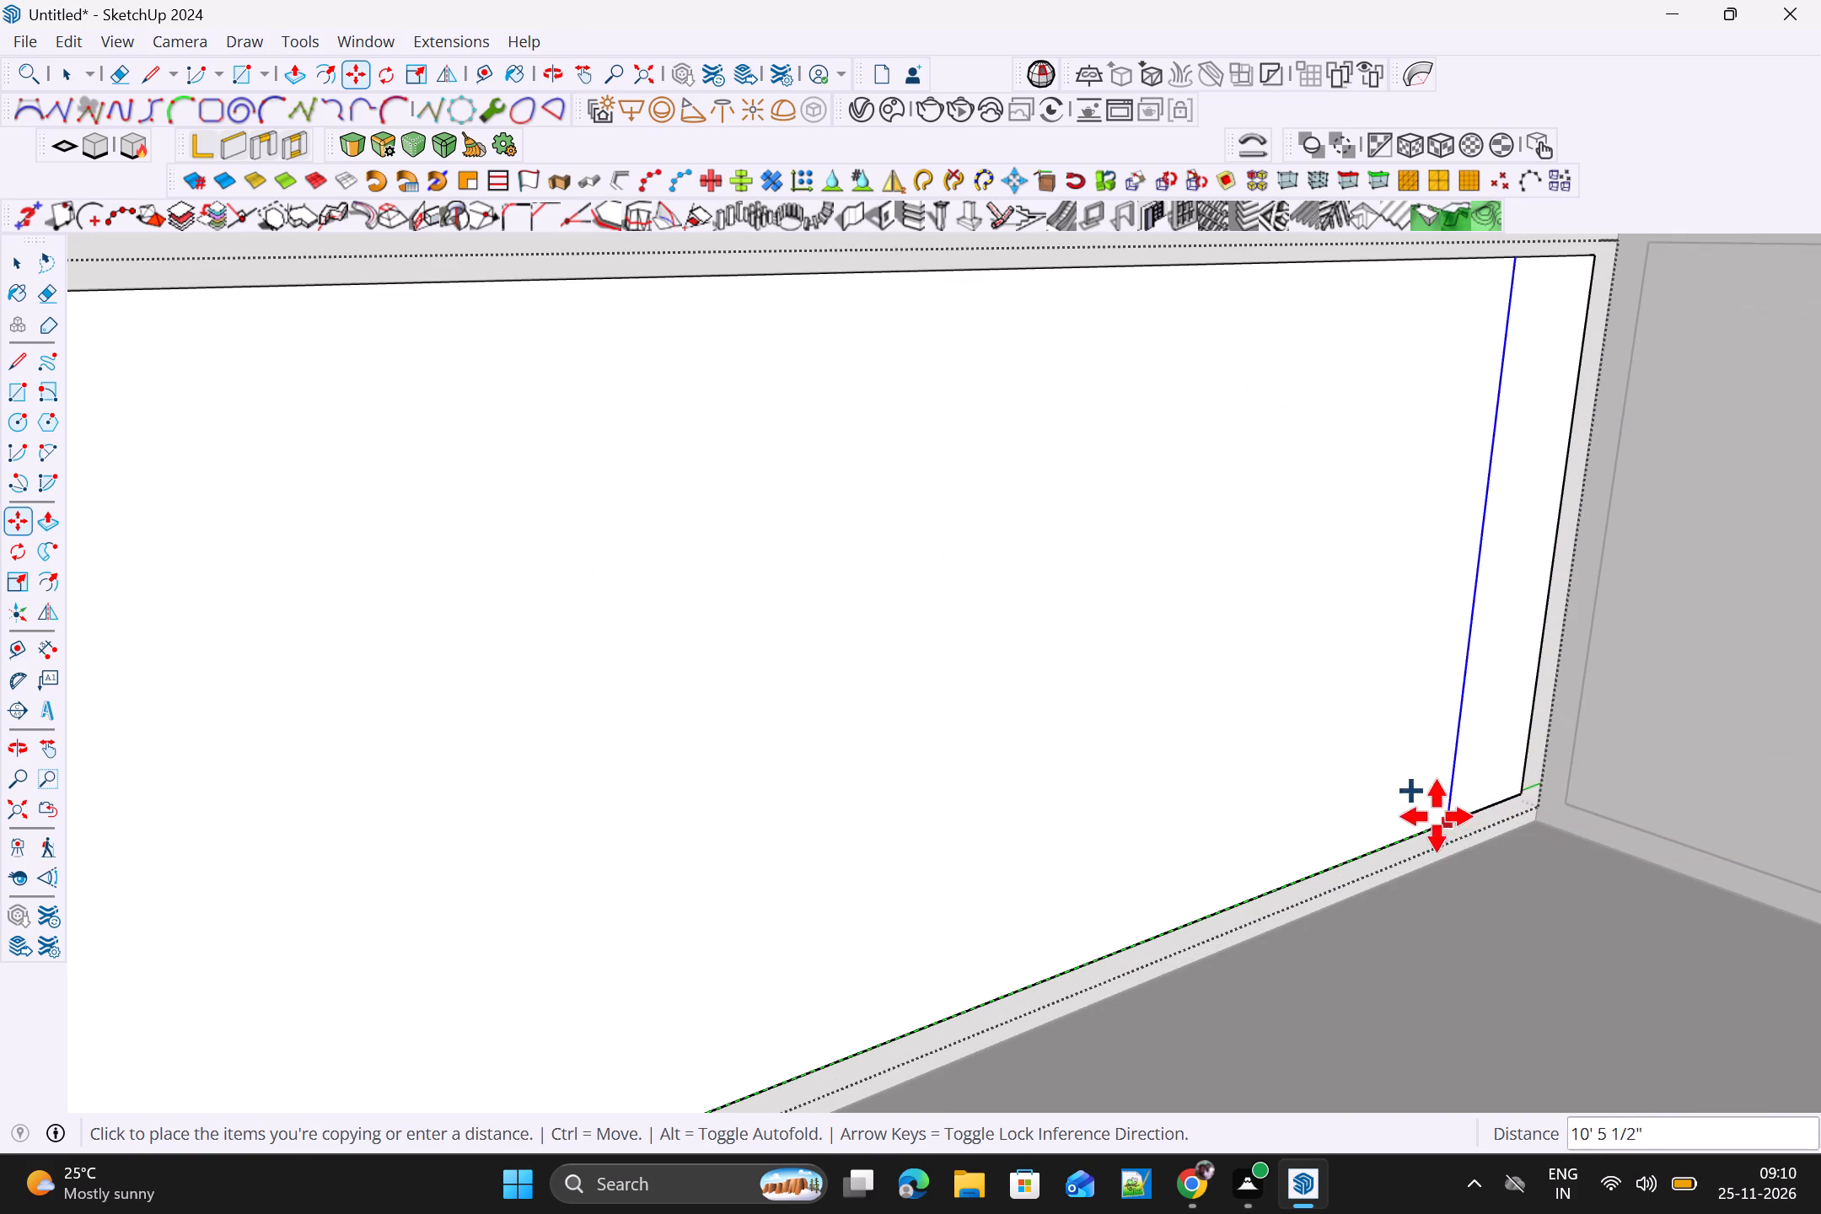
click(1510, 788)
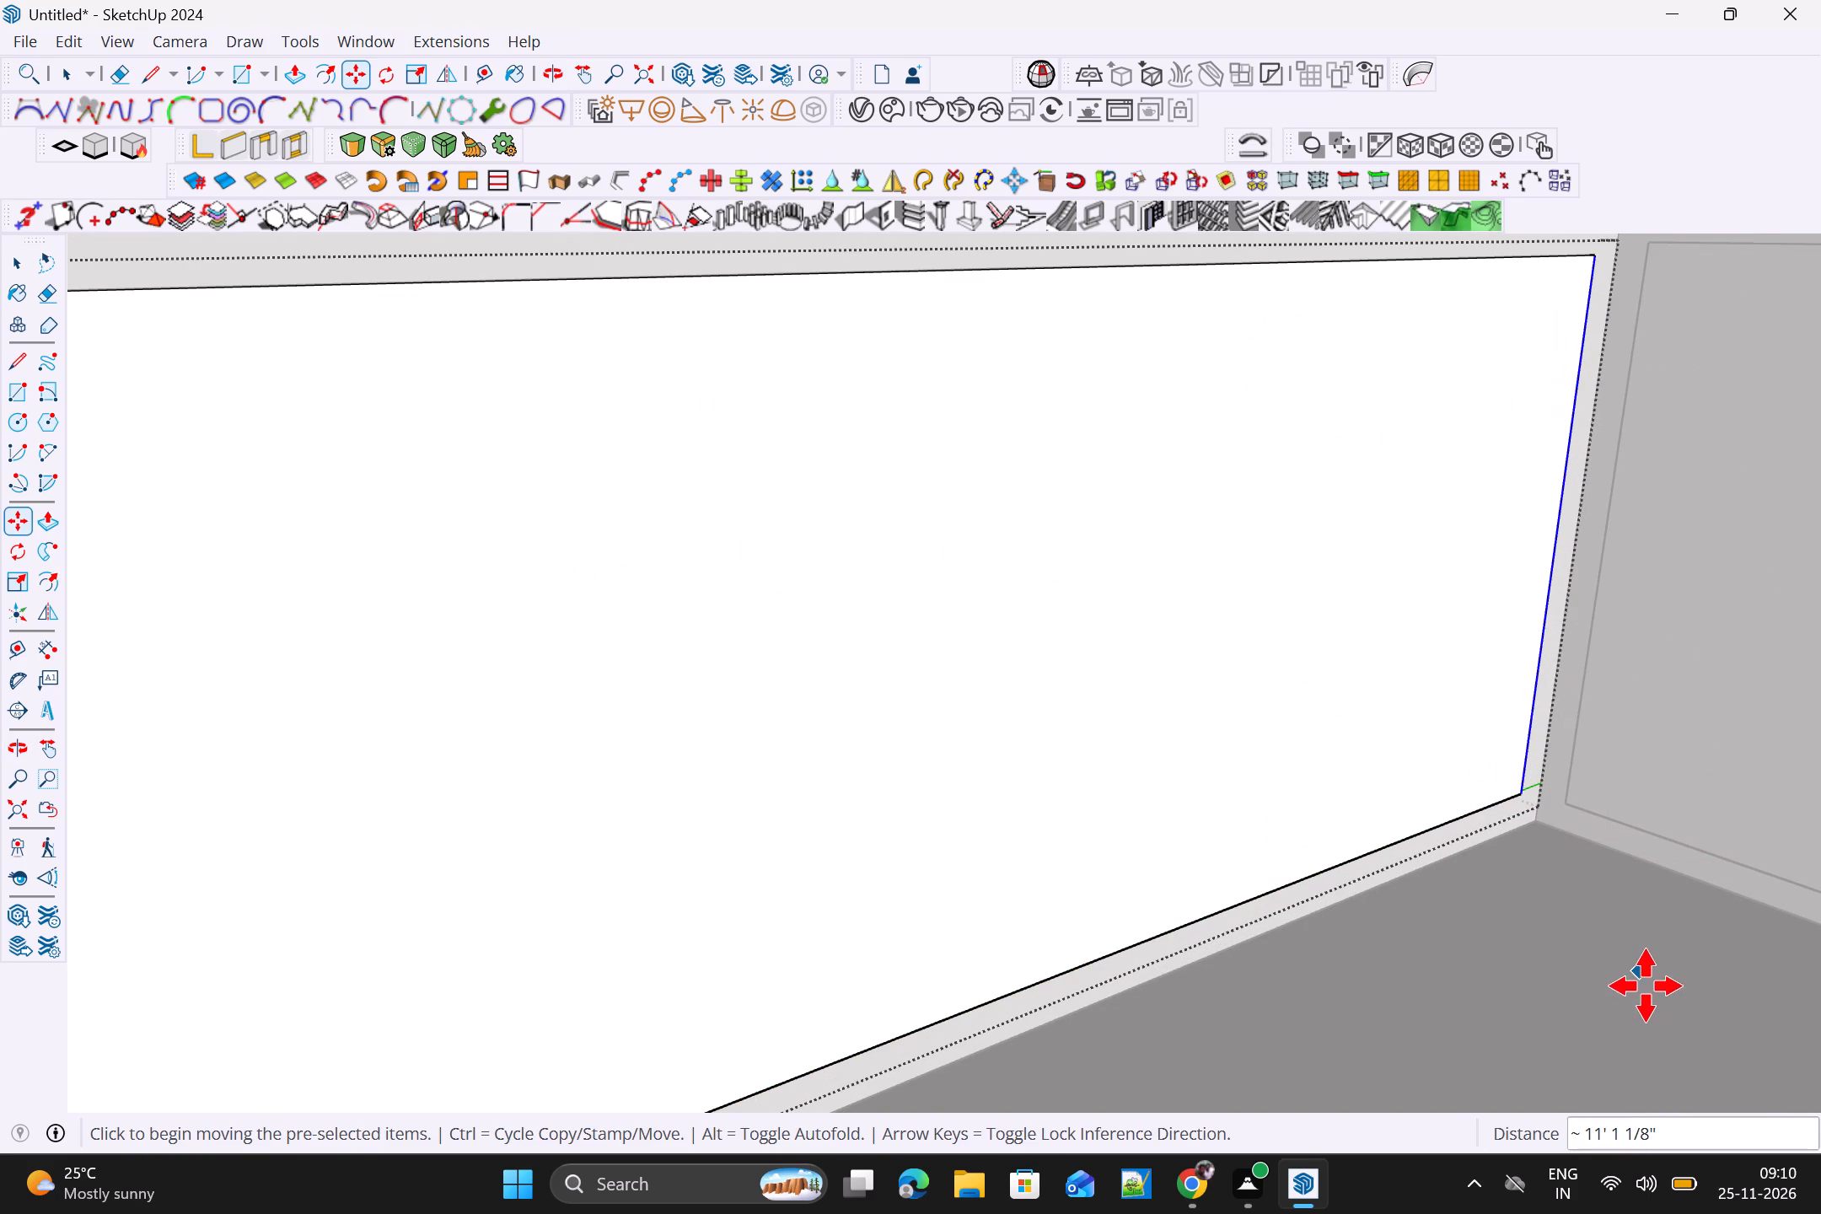
Divide the edge copy into 5 equal spacings to split the long panel's face into door widths.
text(5/)
key(Return)
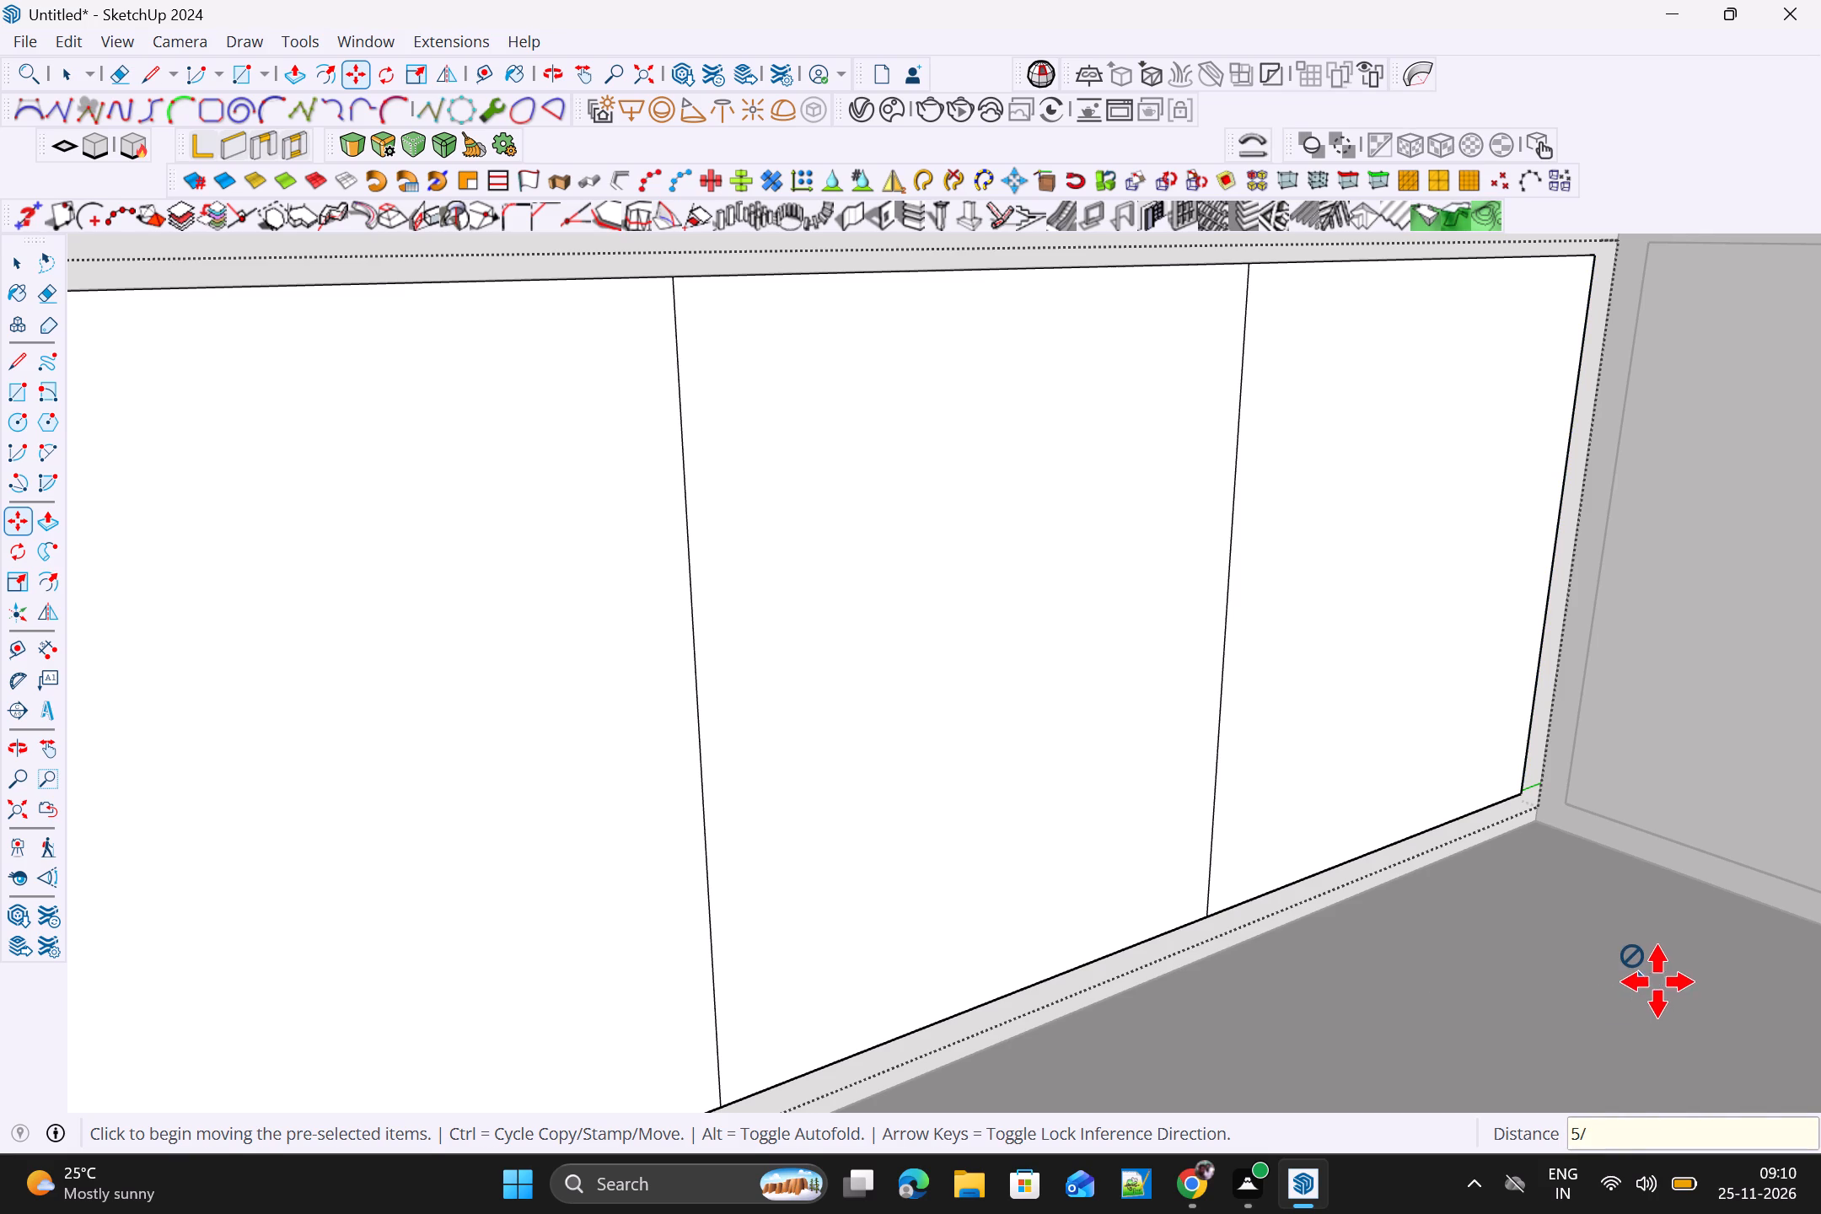
Finish the edge array and close the long leg's panel group.
key(space)
scroll(1644, 967, down, 3)
click(1633, 991)
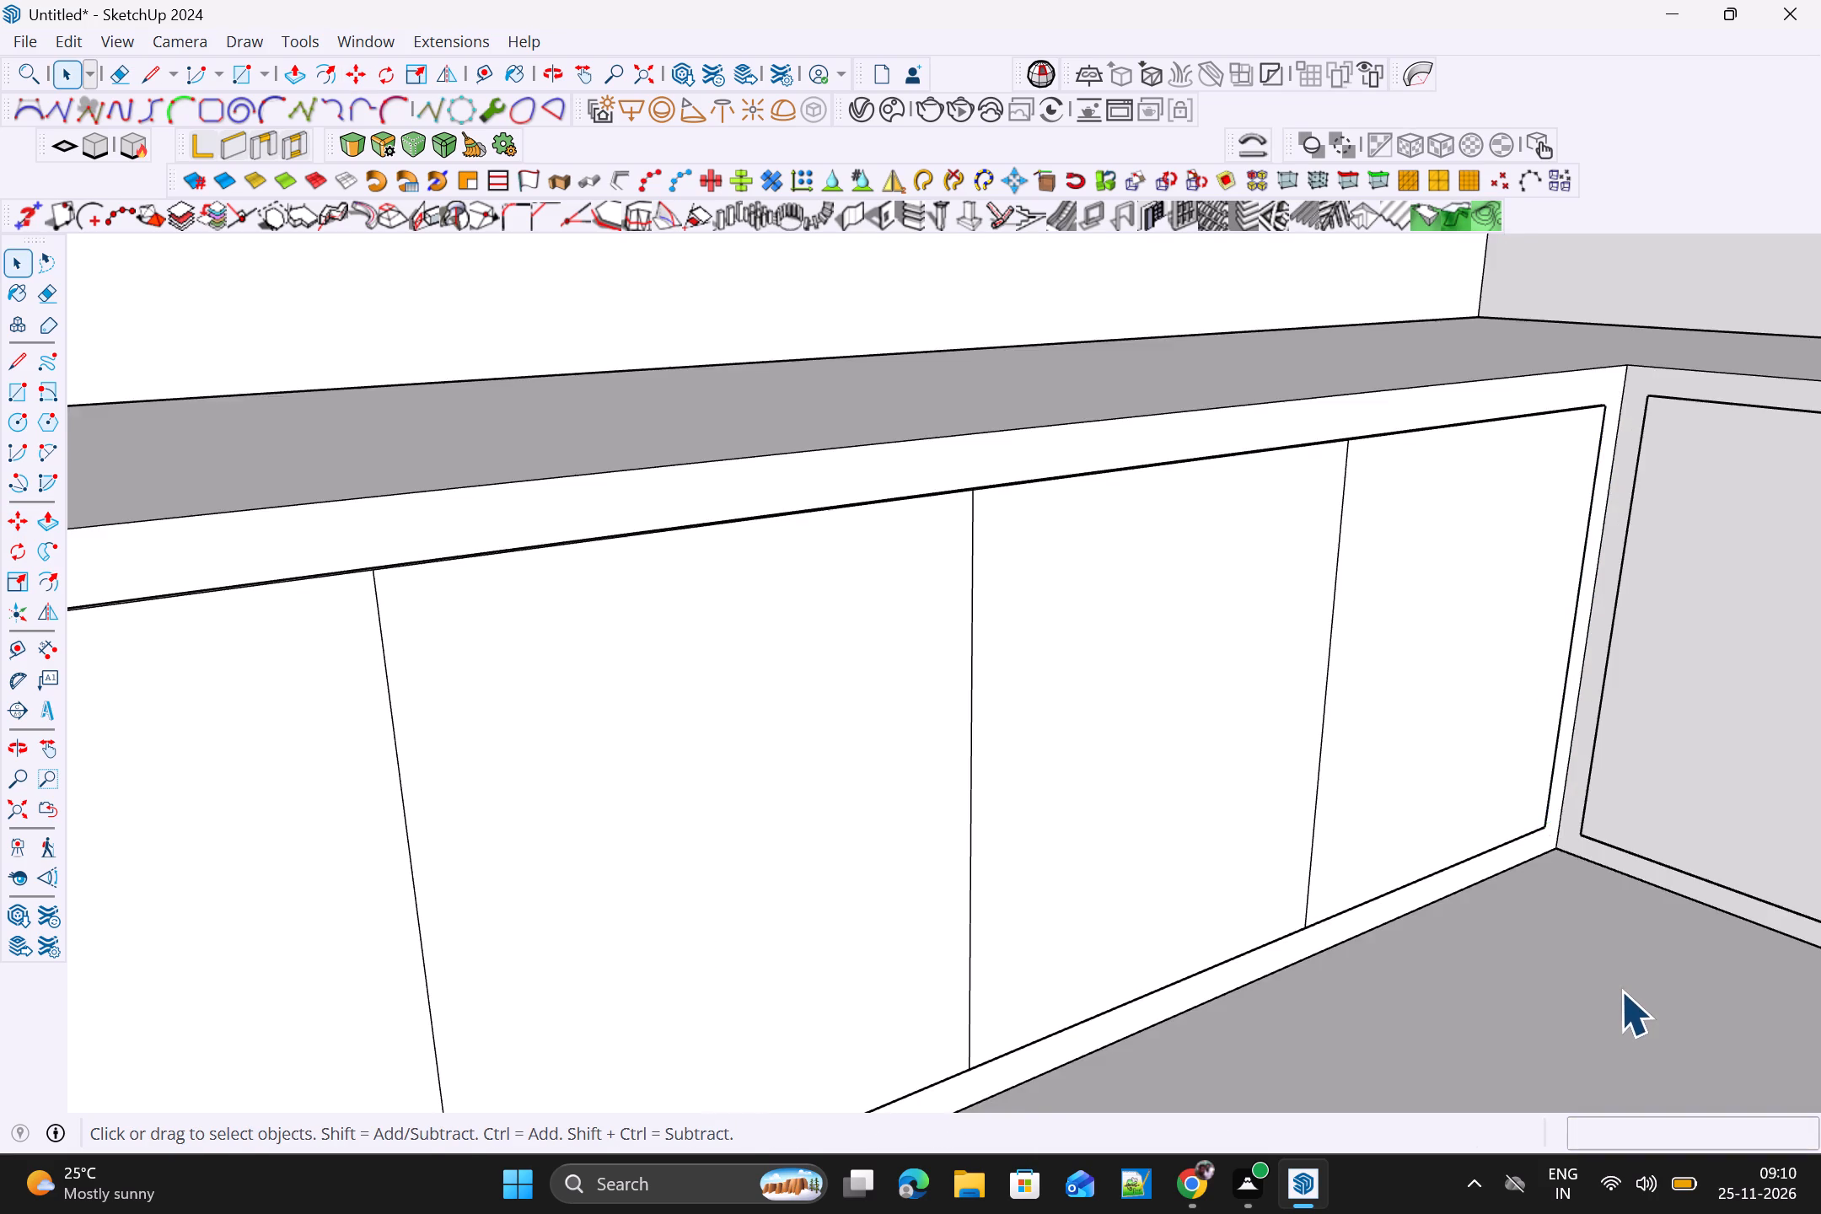
Inside the rear-wall leg's panel group, copy the vertical front edge nearest the inner corner about 5' 4" to the panel's far end.
scroll(1620, 991, down, 3)
middle_drag(1626, 988, 1657, 970)
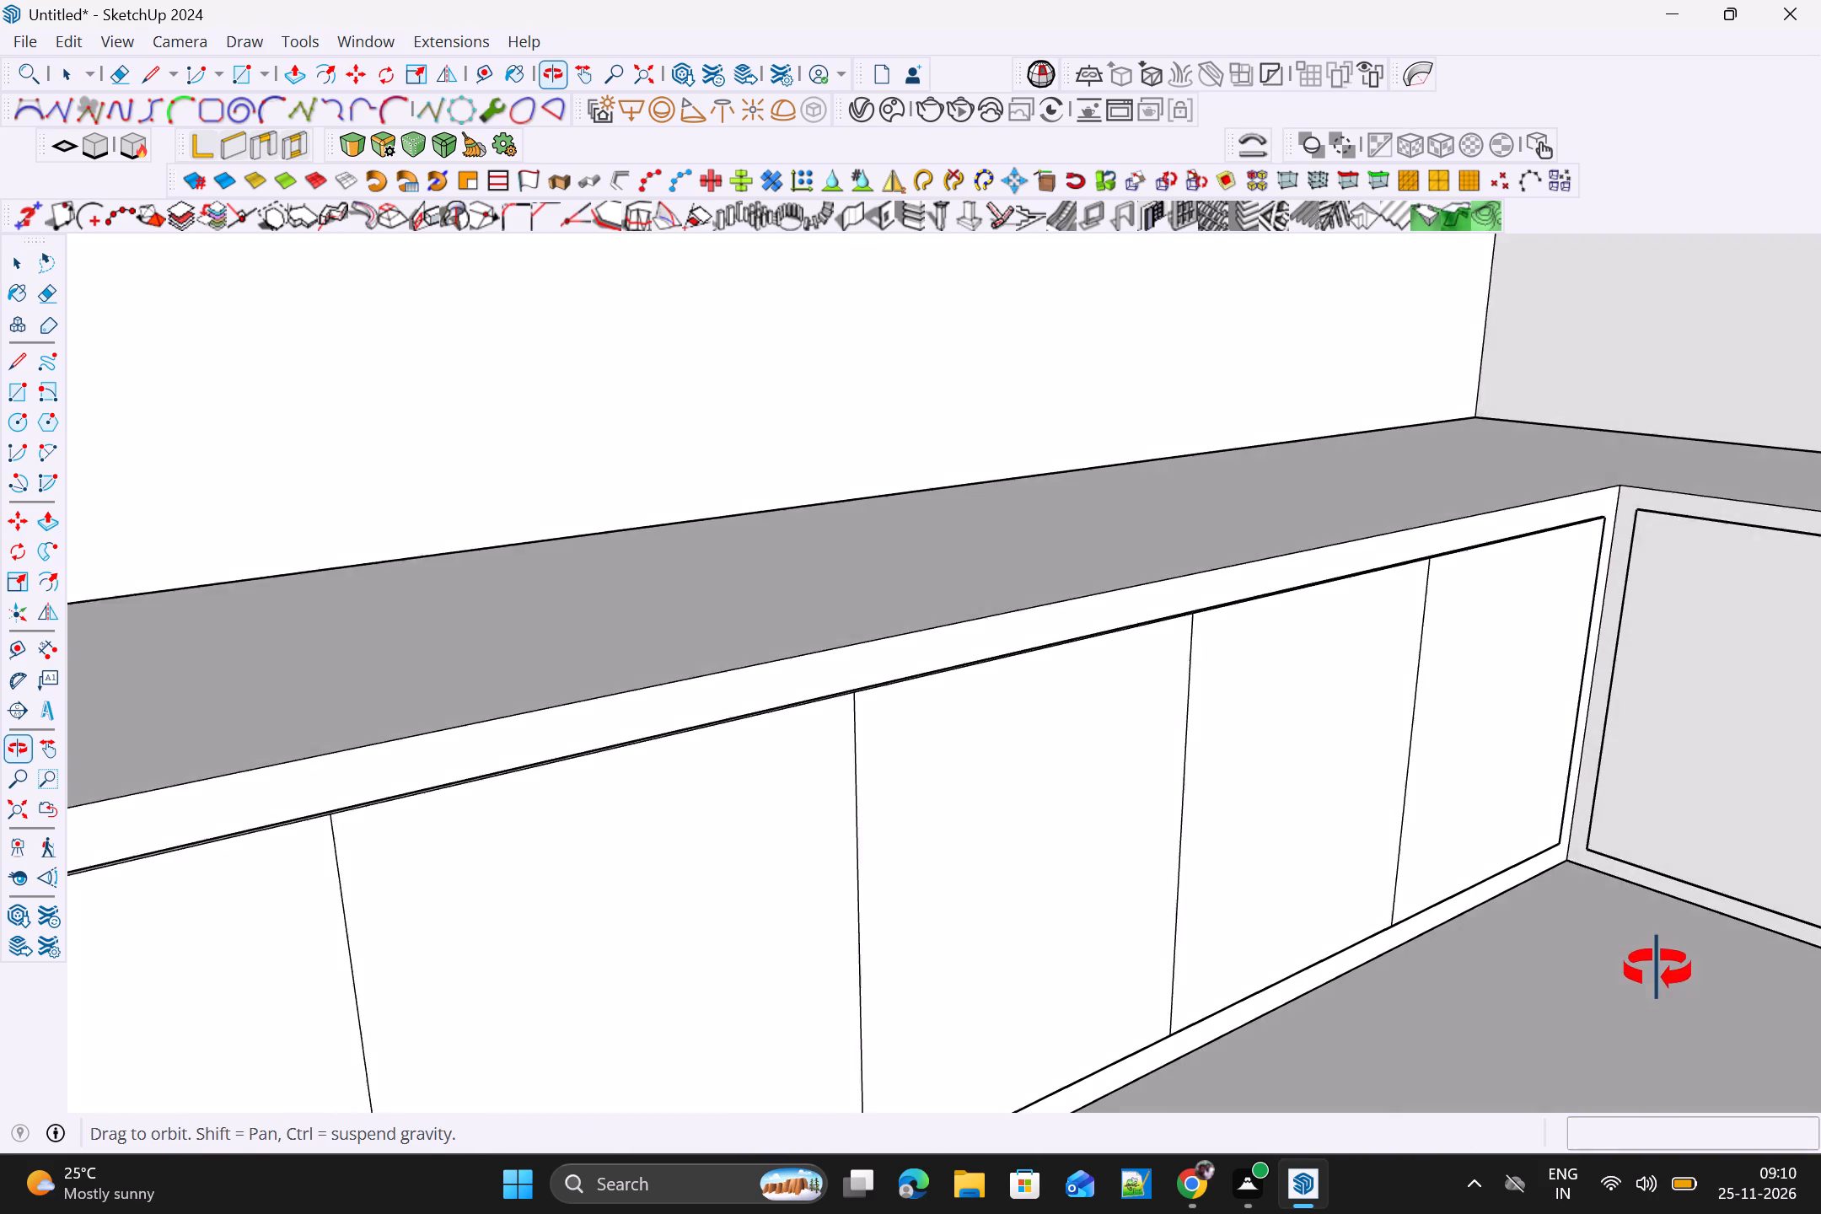
middle_drag(1657, 970, 1670, 932)
scroll(1628, 765, up, 2)
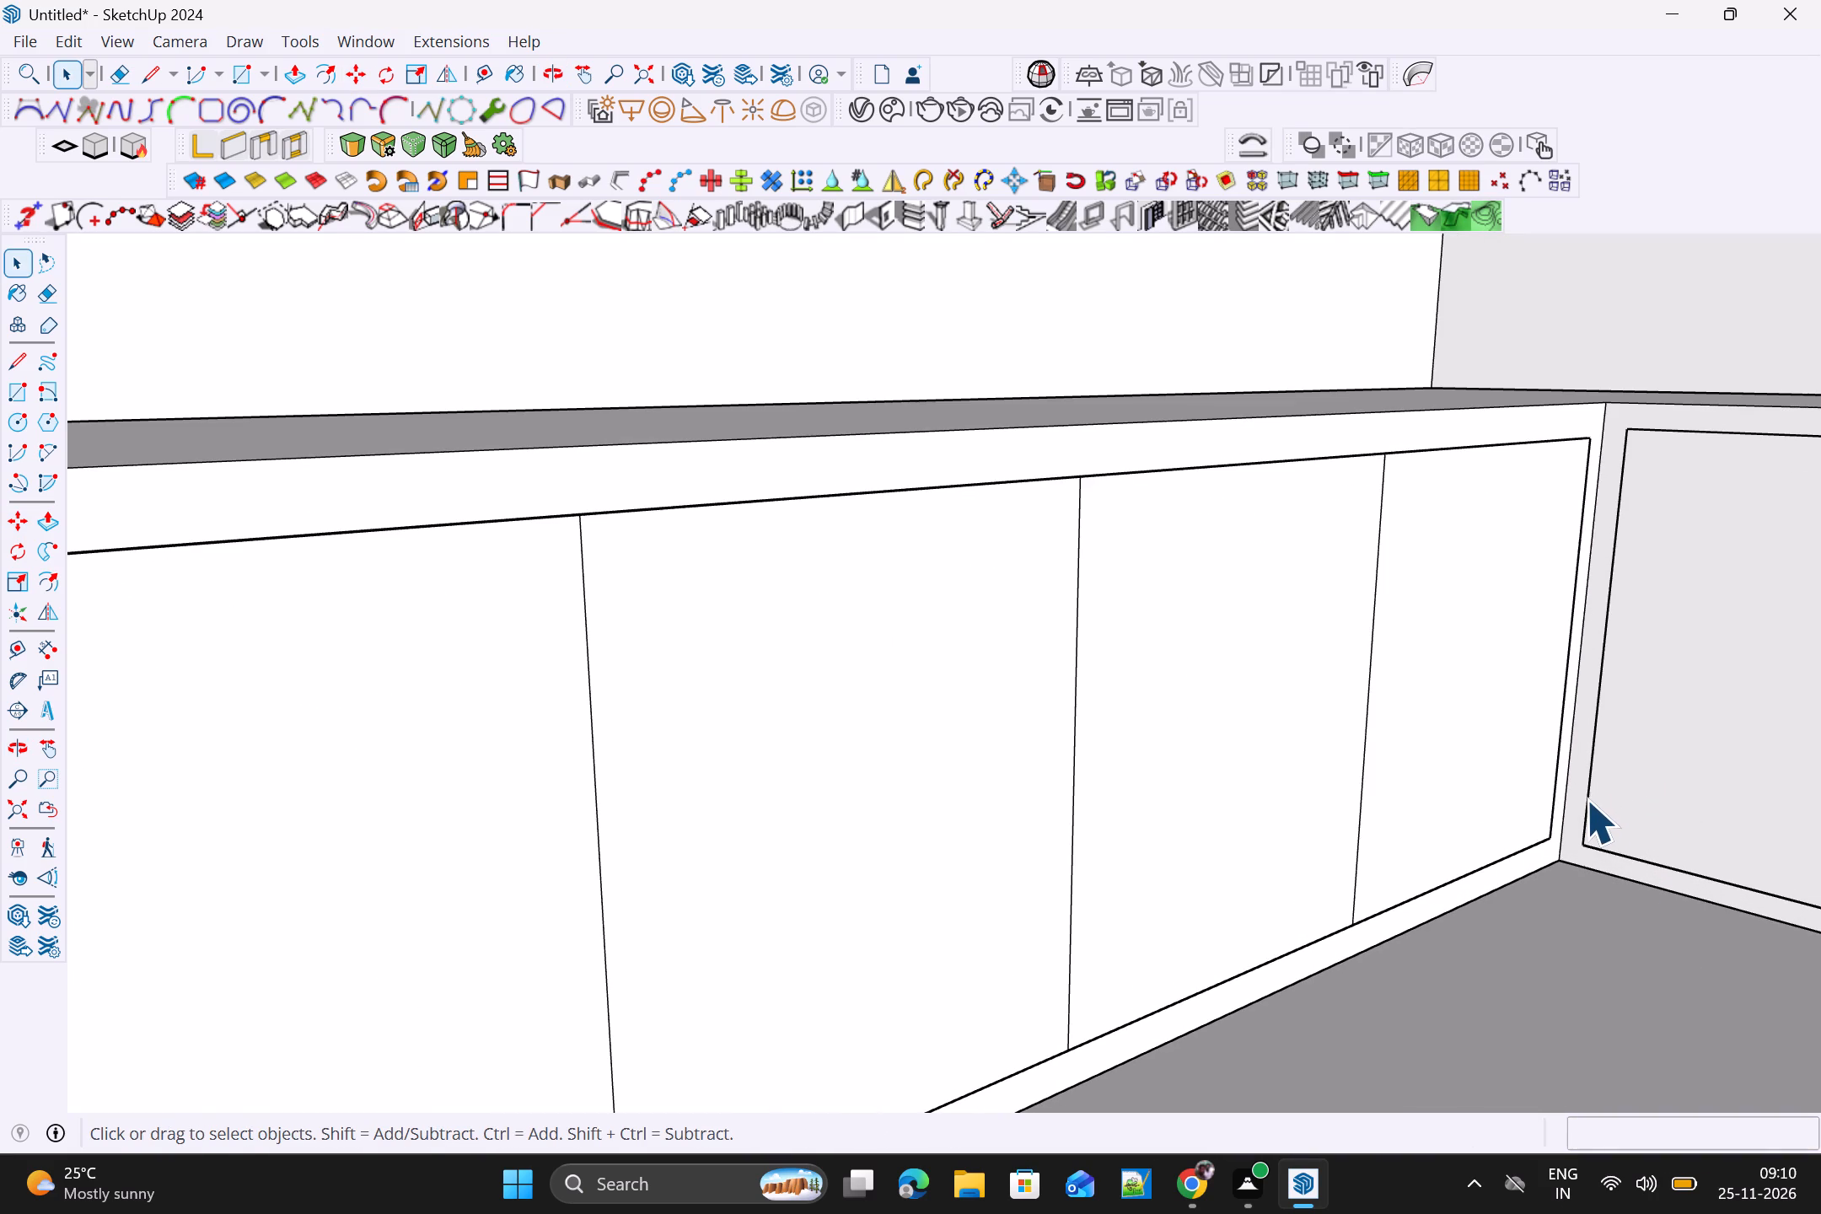
double_click(1586, 799)
click(1587, 798)
click(1595, 795)
click(1593, 796)
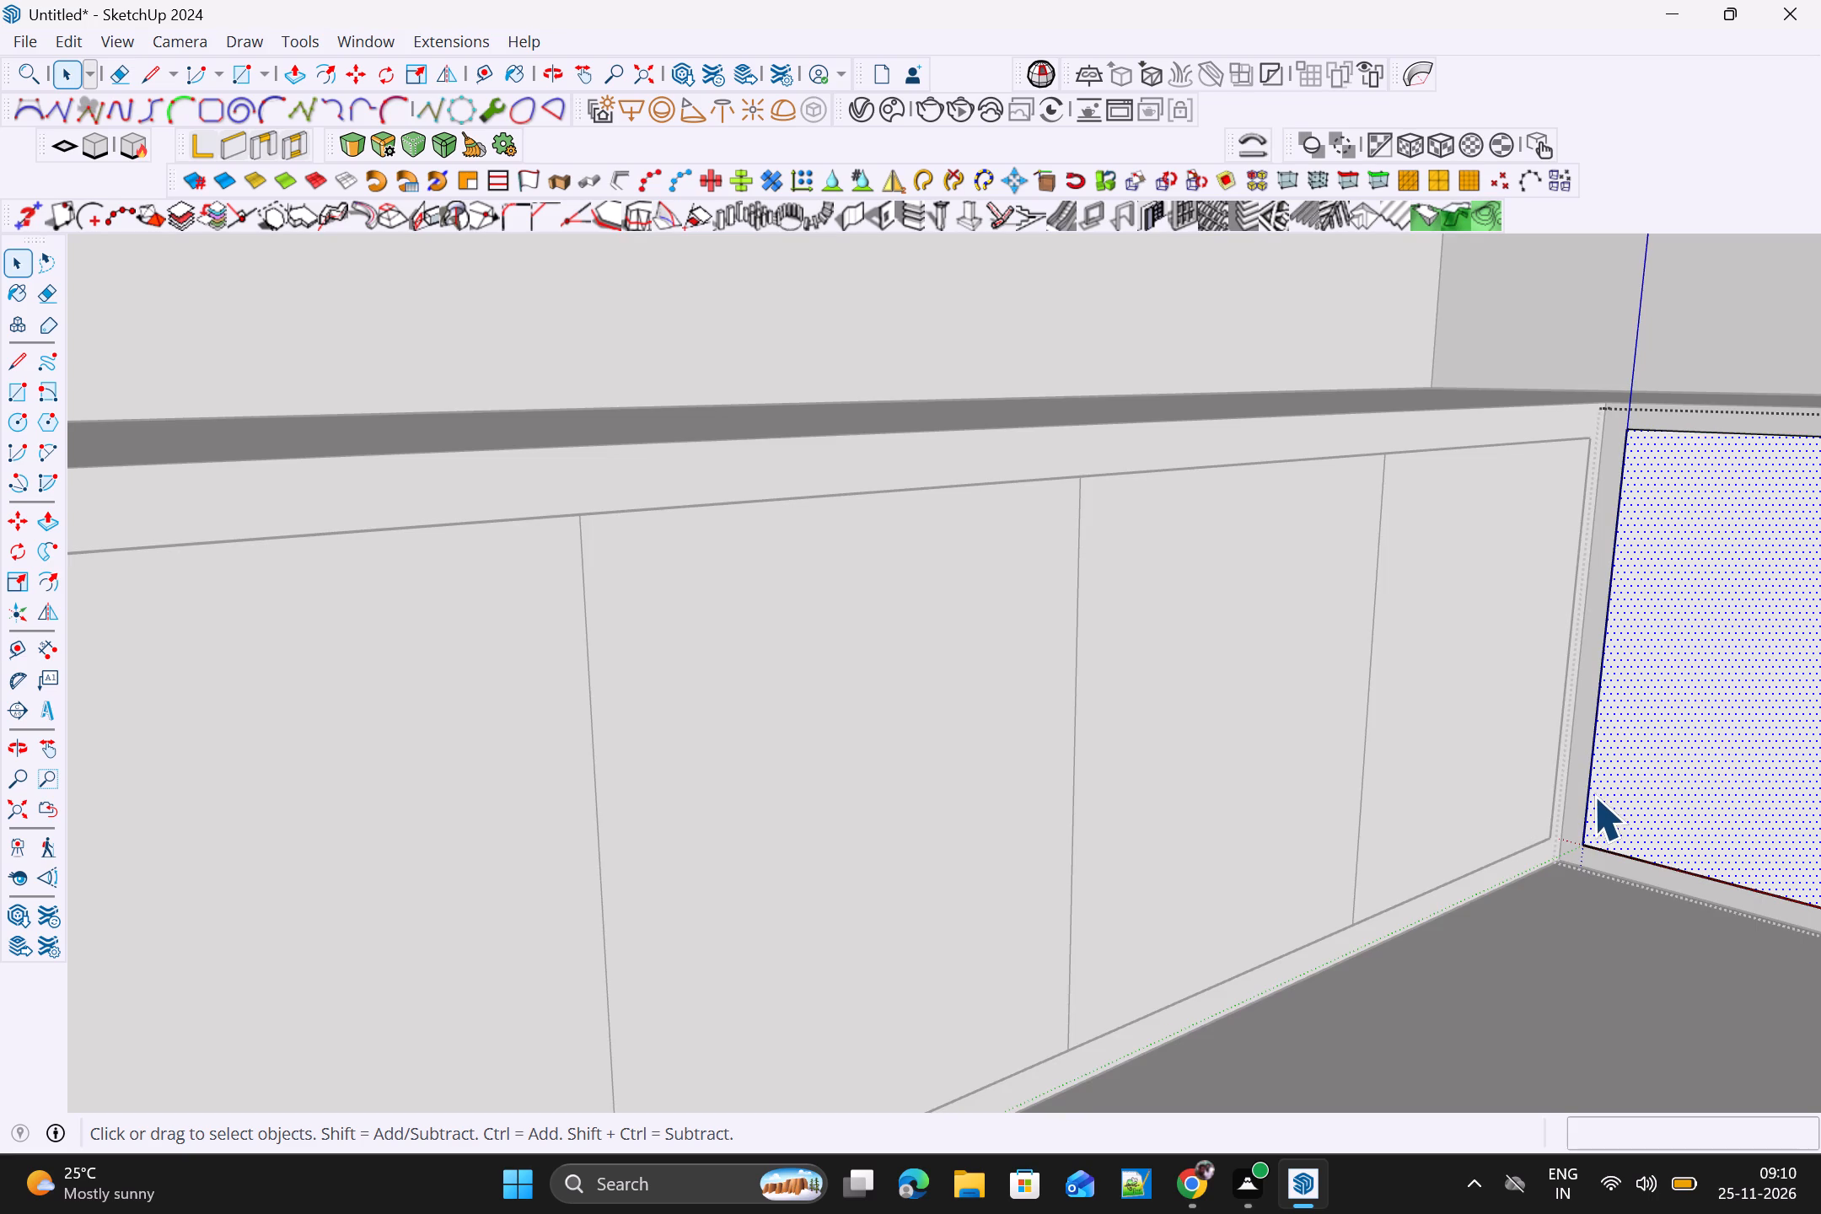
click(1587, 798)
scroll(1587, 798, up, 2)
scroll(1587, 805, down, 1)
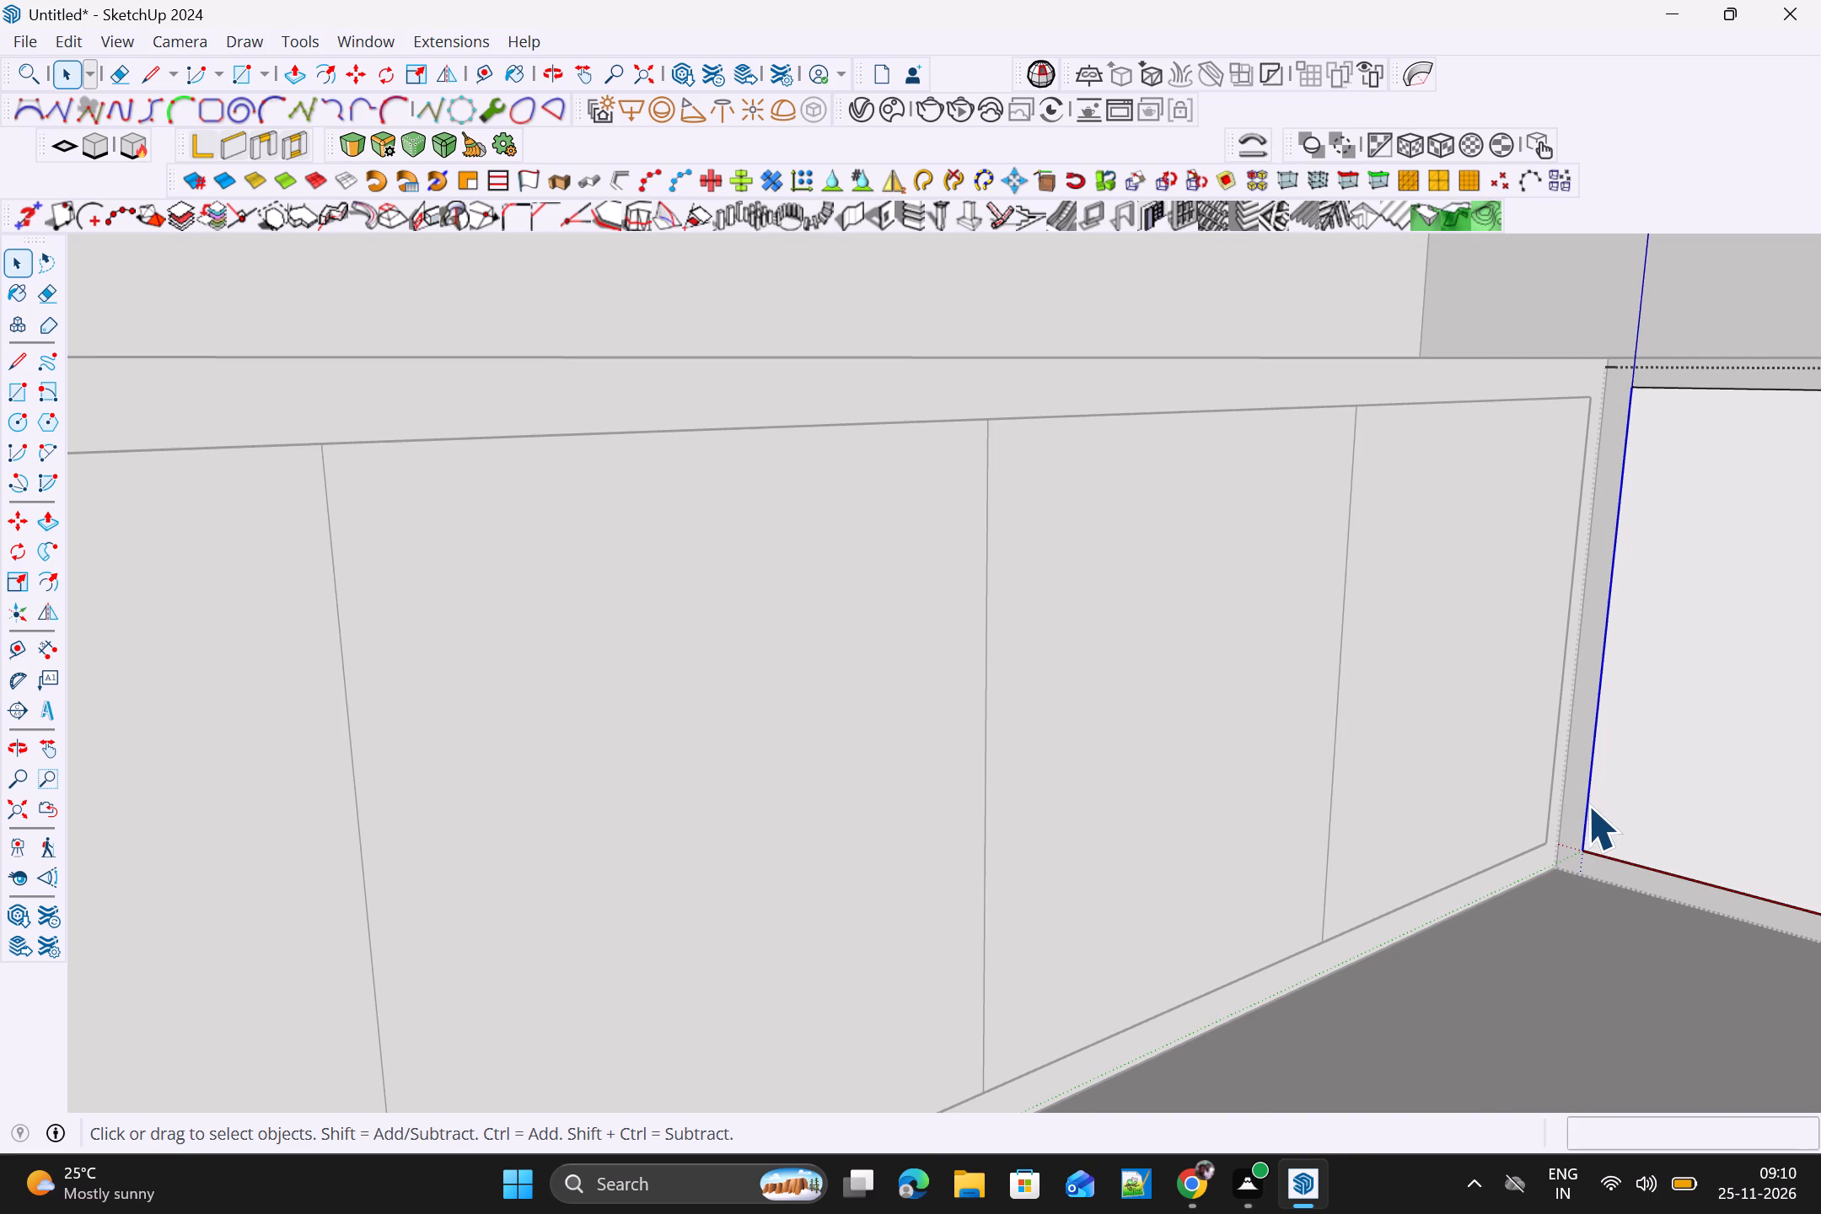
key(m)
click(1580, 853)
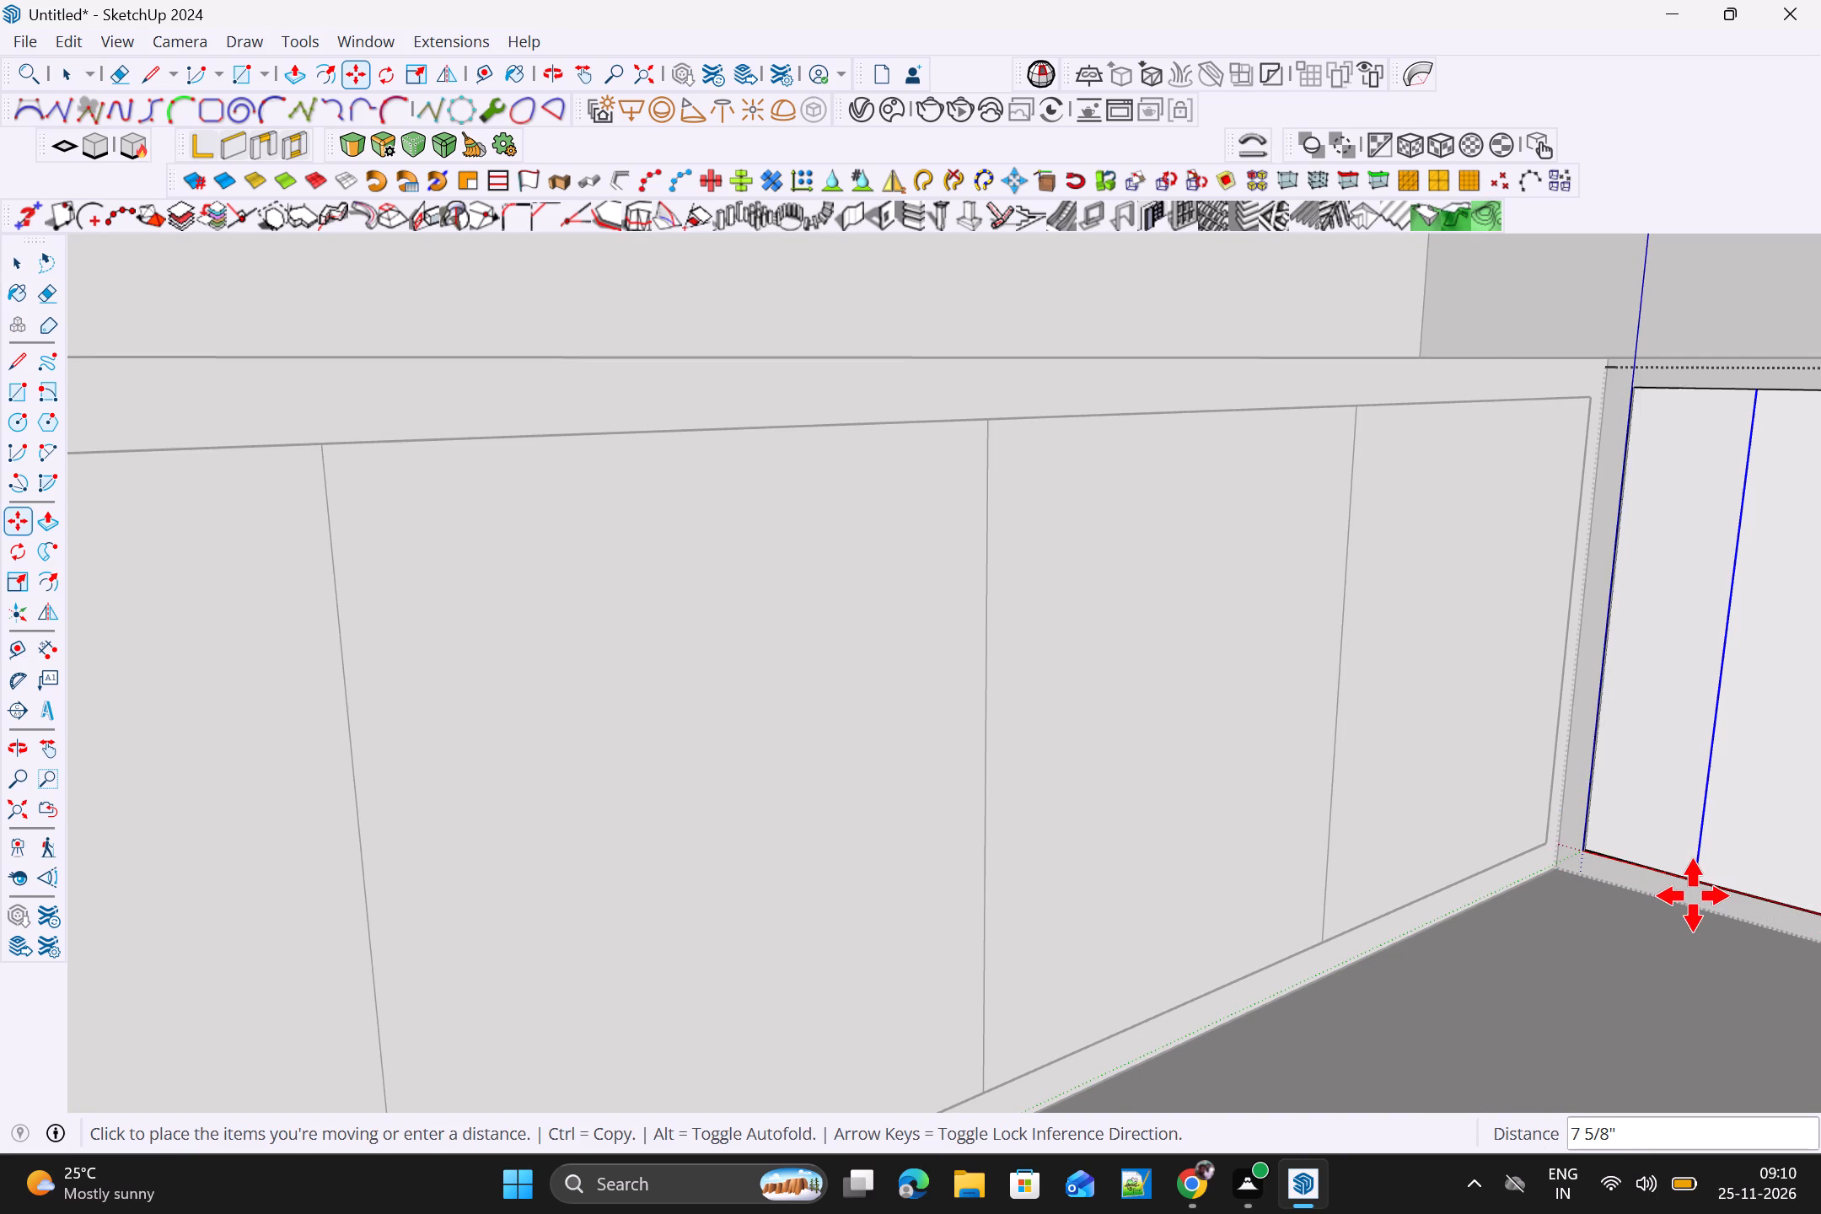
scroll(1693, 895, down, 8)
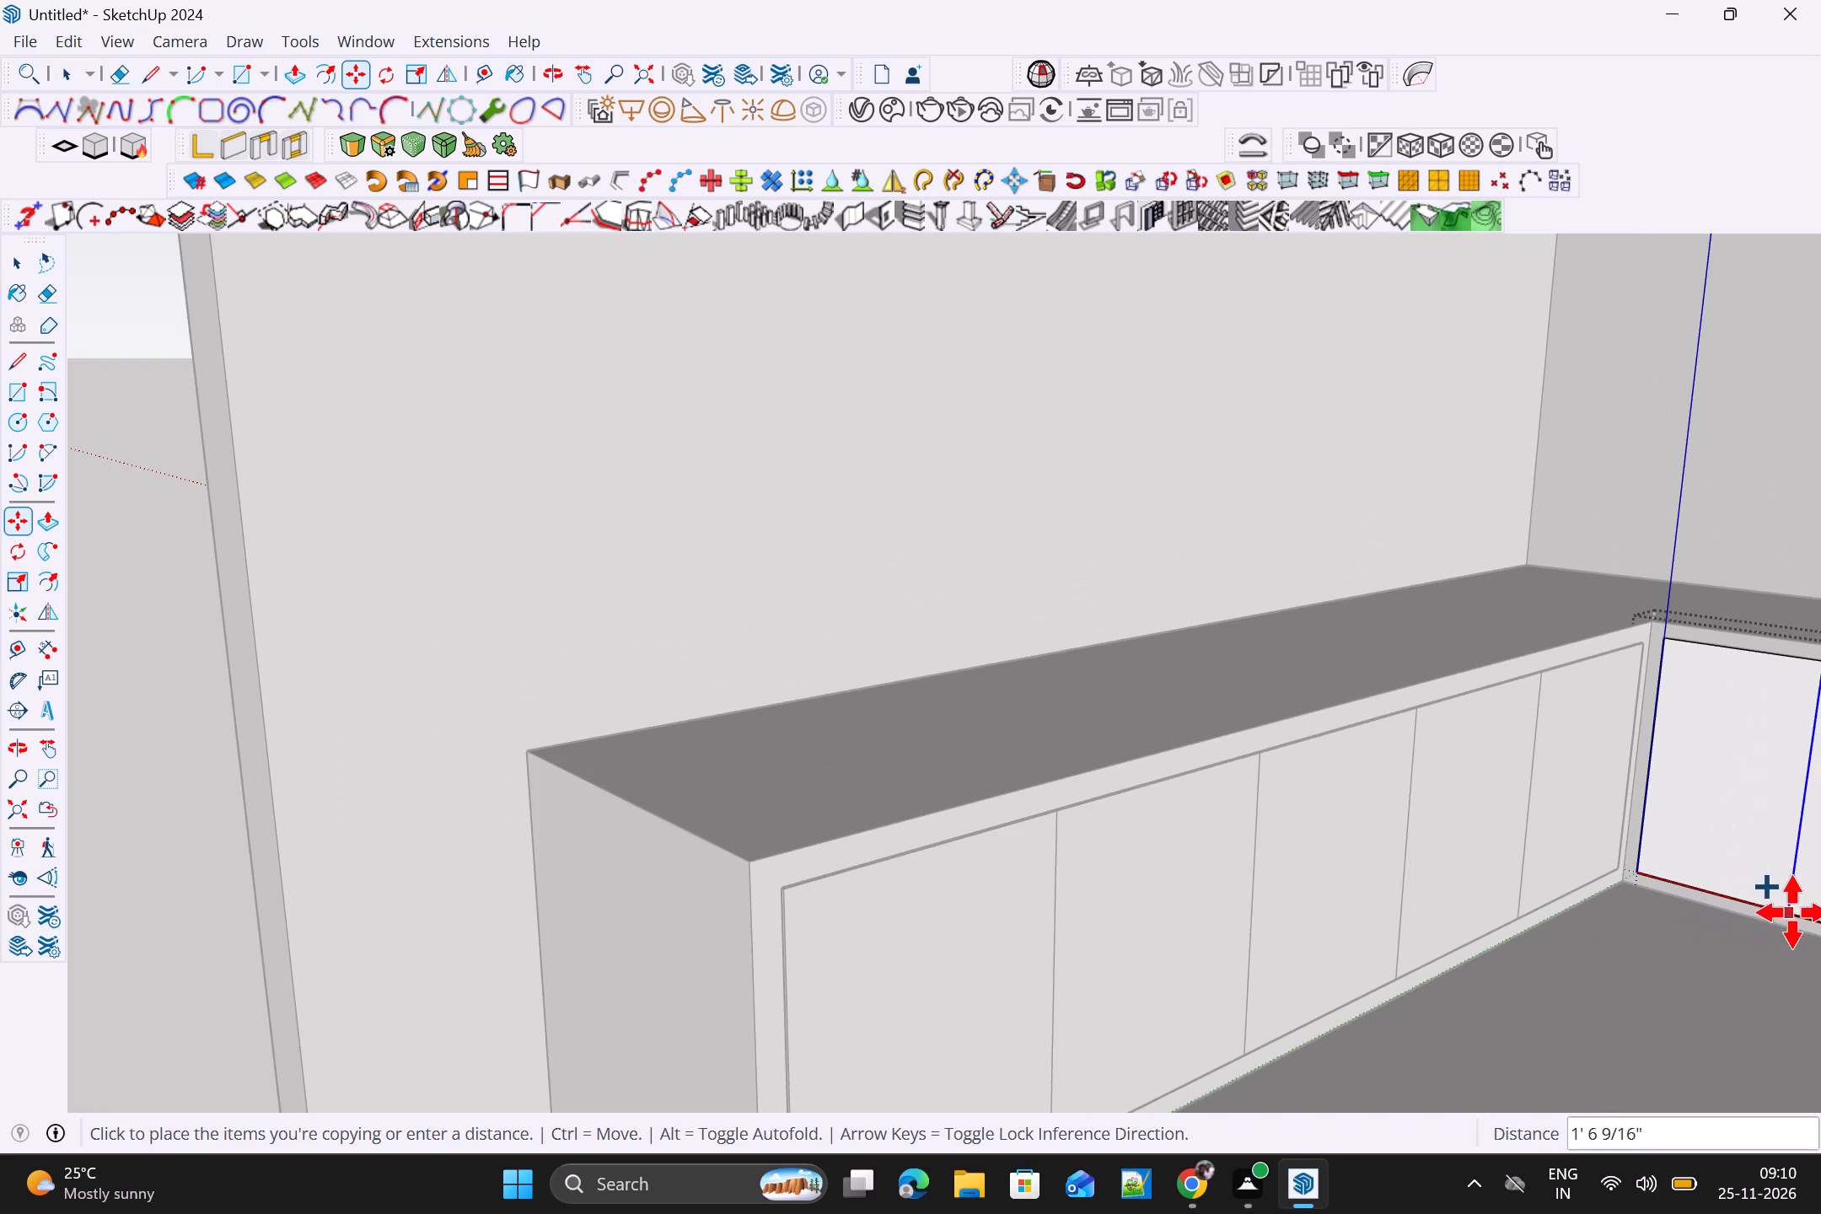
shift+middle_drag(1797, 912, 1093, 685)
scroll(1262, 709, up, 4)
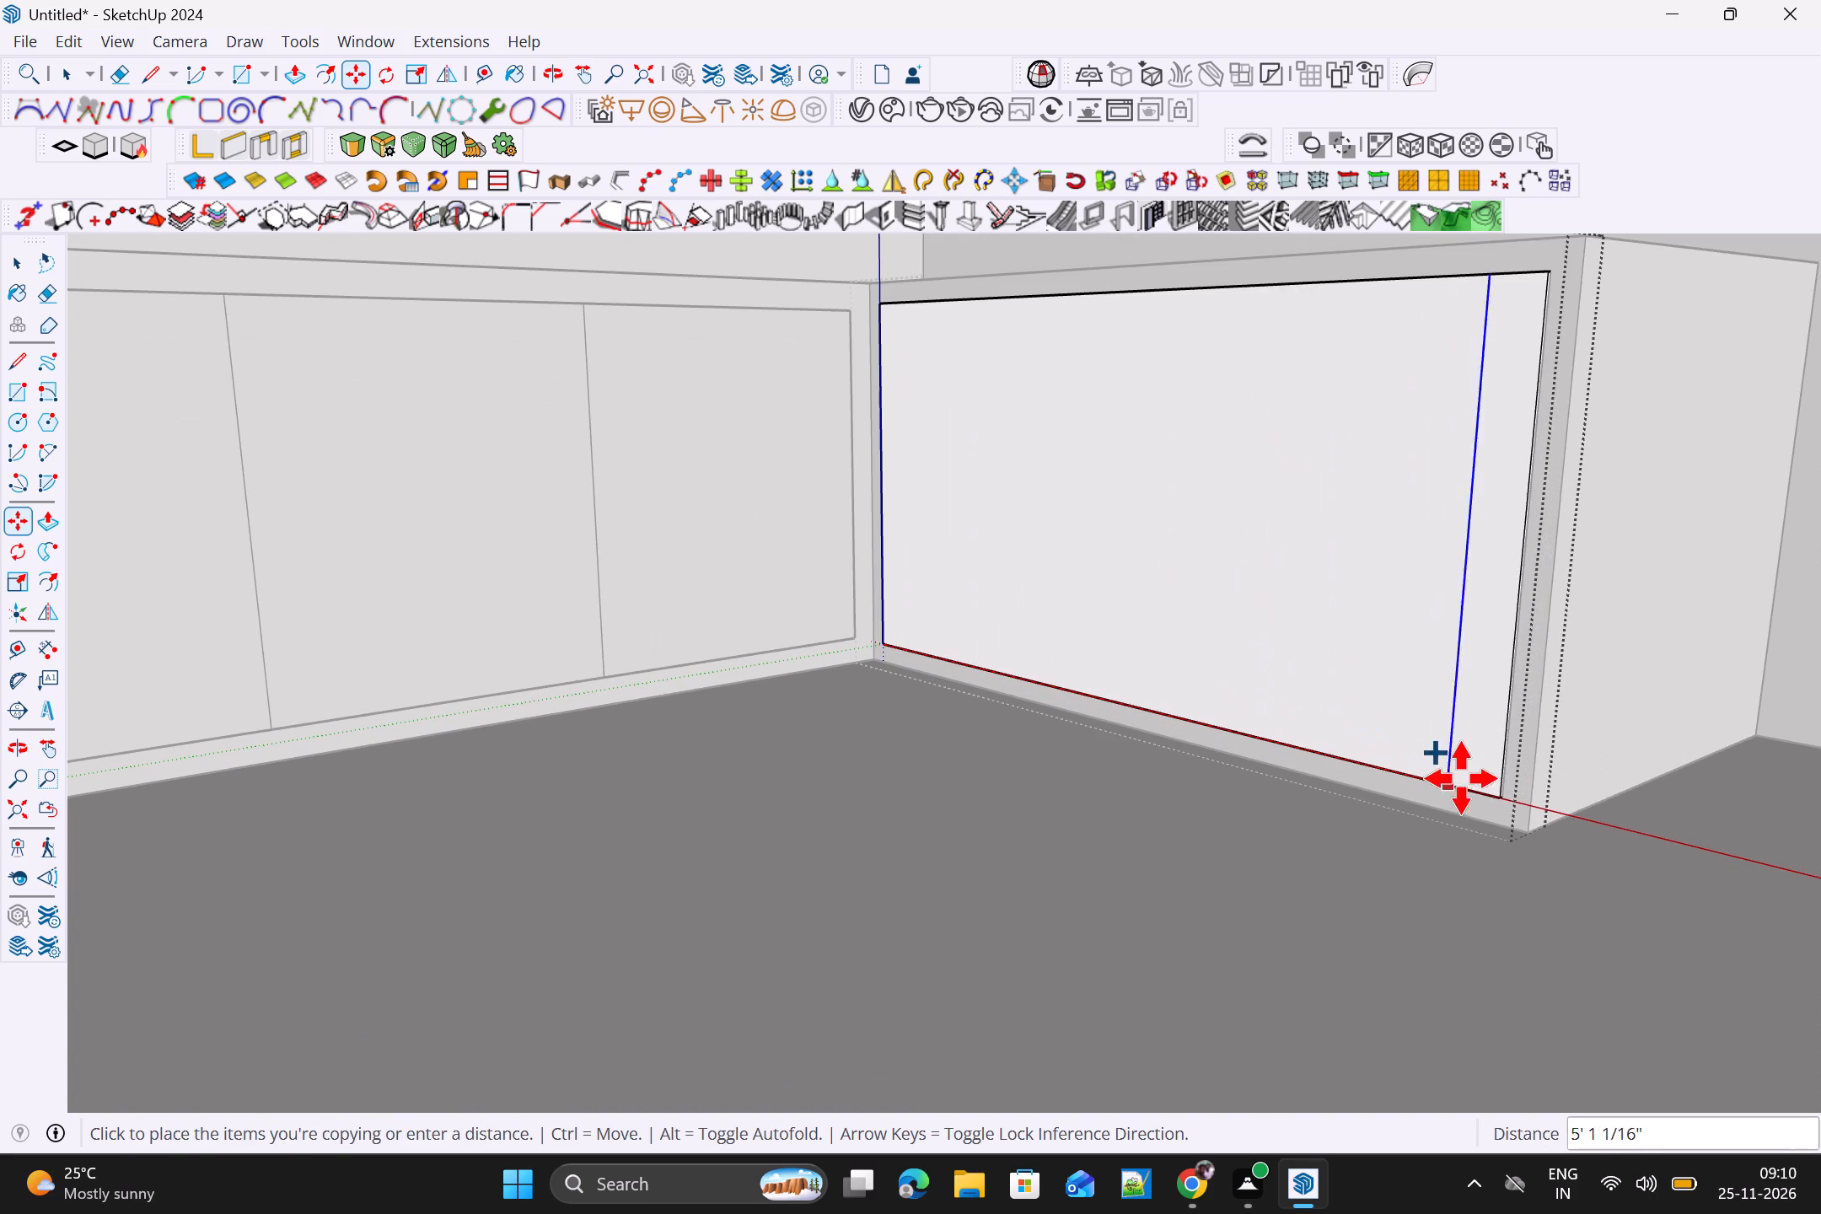
click(1498, 794)
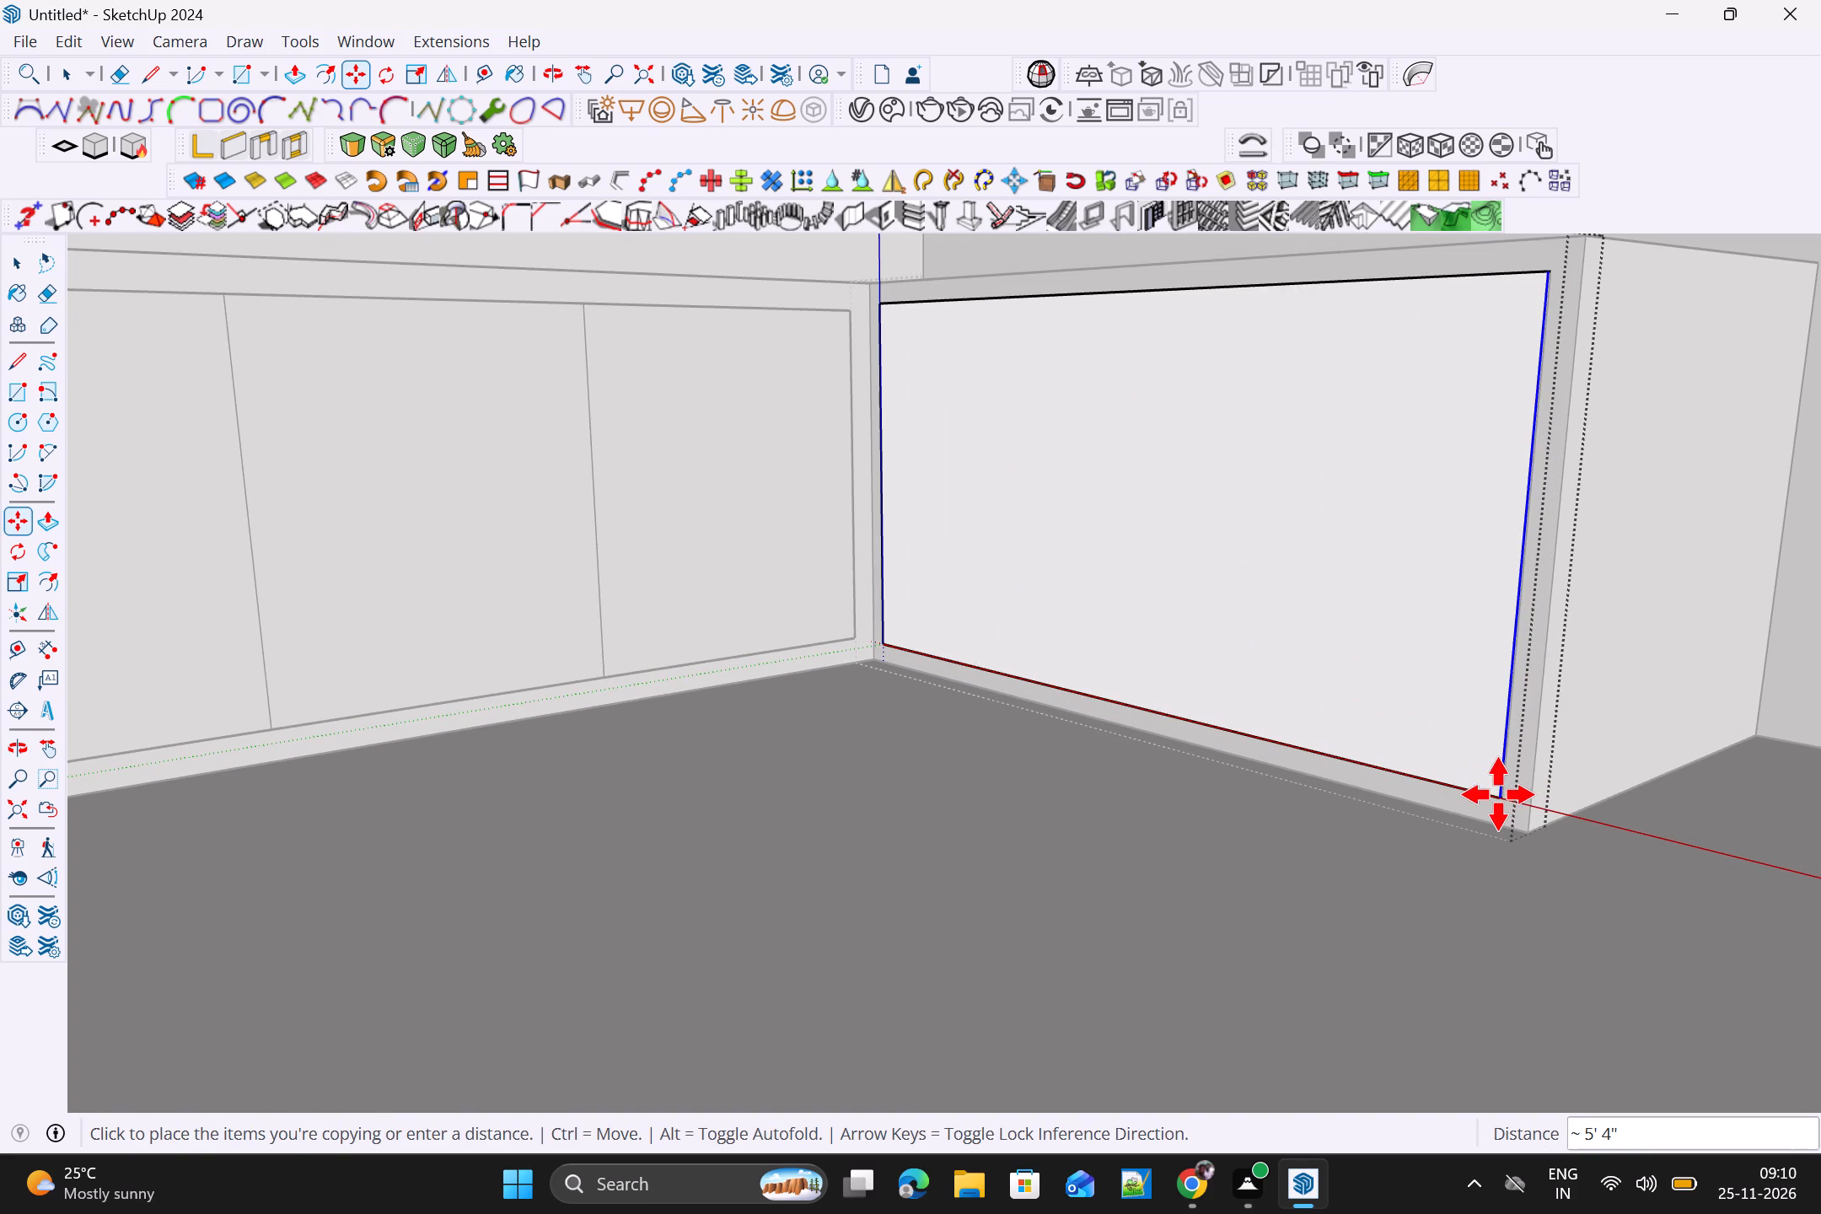
Divide the edge copy into 4 equal spacings across the rear-wall panel's face and close the group.
text(4/)
key(Return)
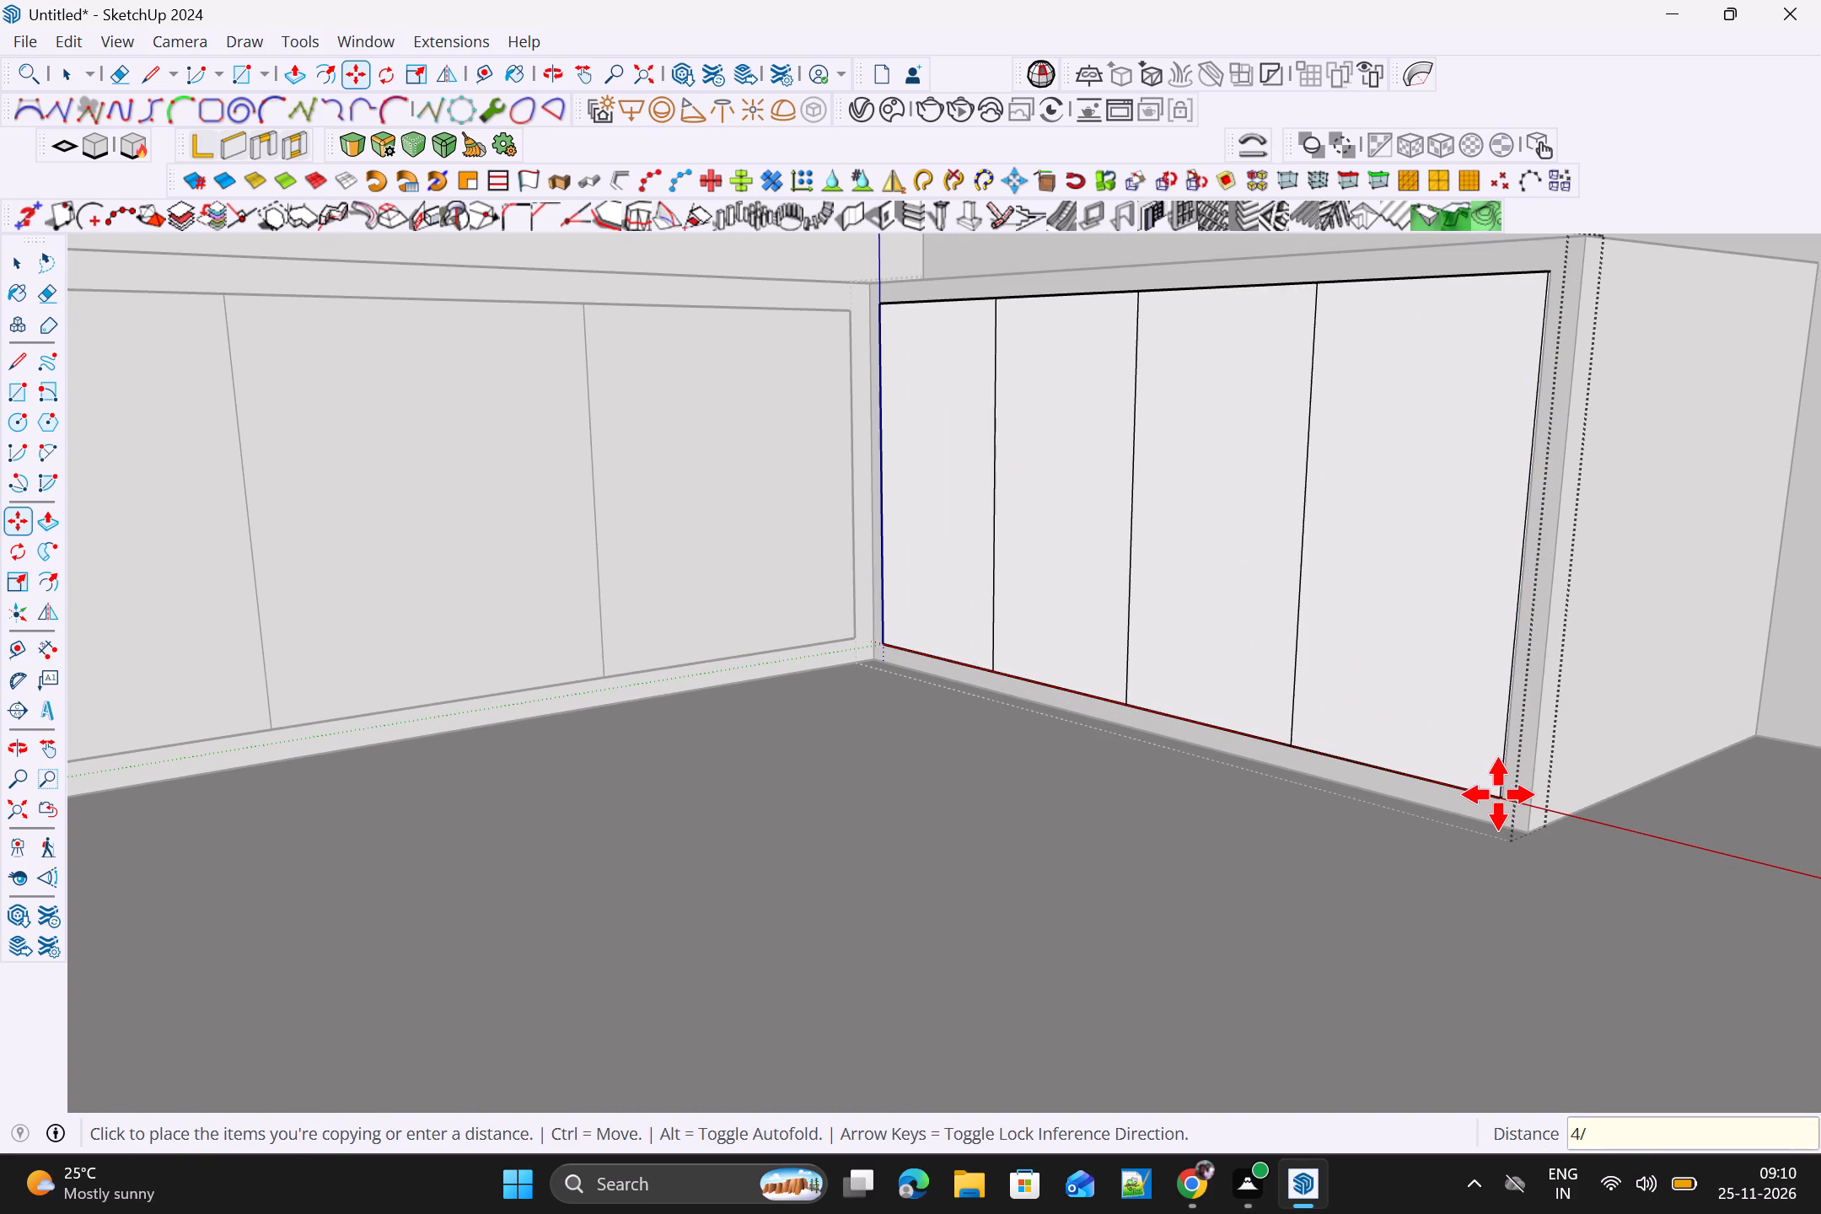
key(space)
click(1506, 884)
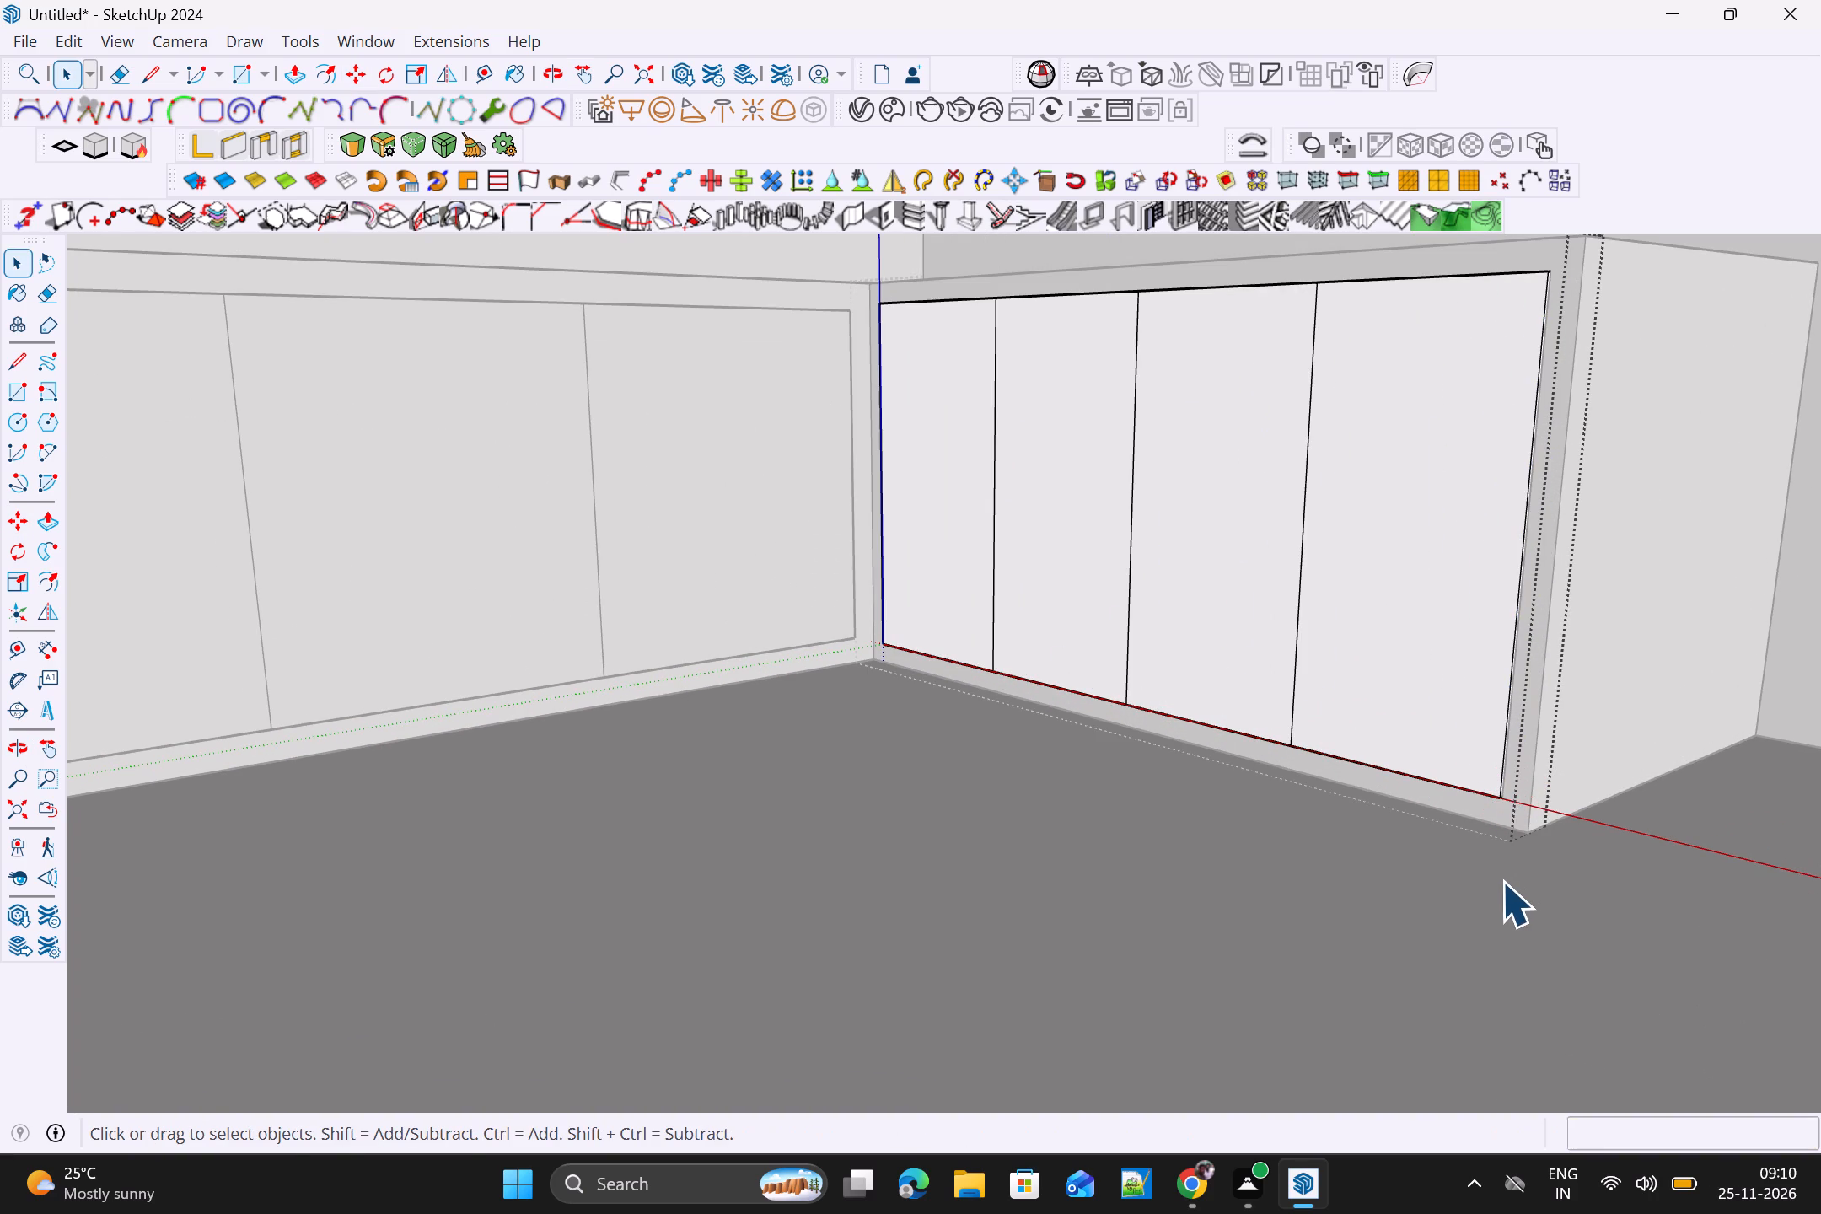
Examine the divided panel fronts on both counter legs from several angles around the room.
scroll(1500, 881, down, 7)
middle_drag(1503, 889, 1378, 883)
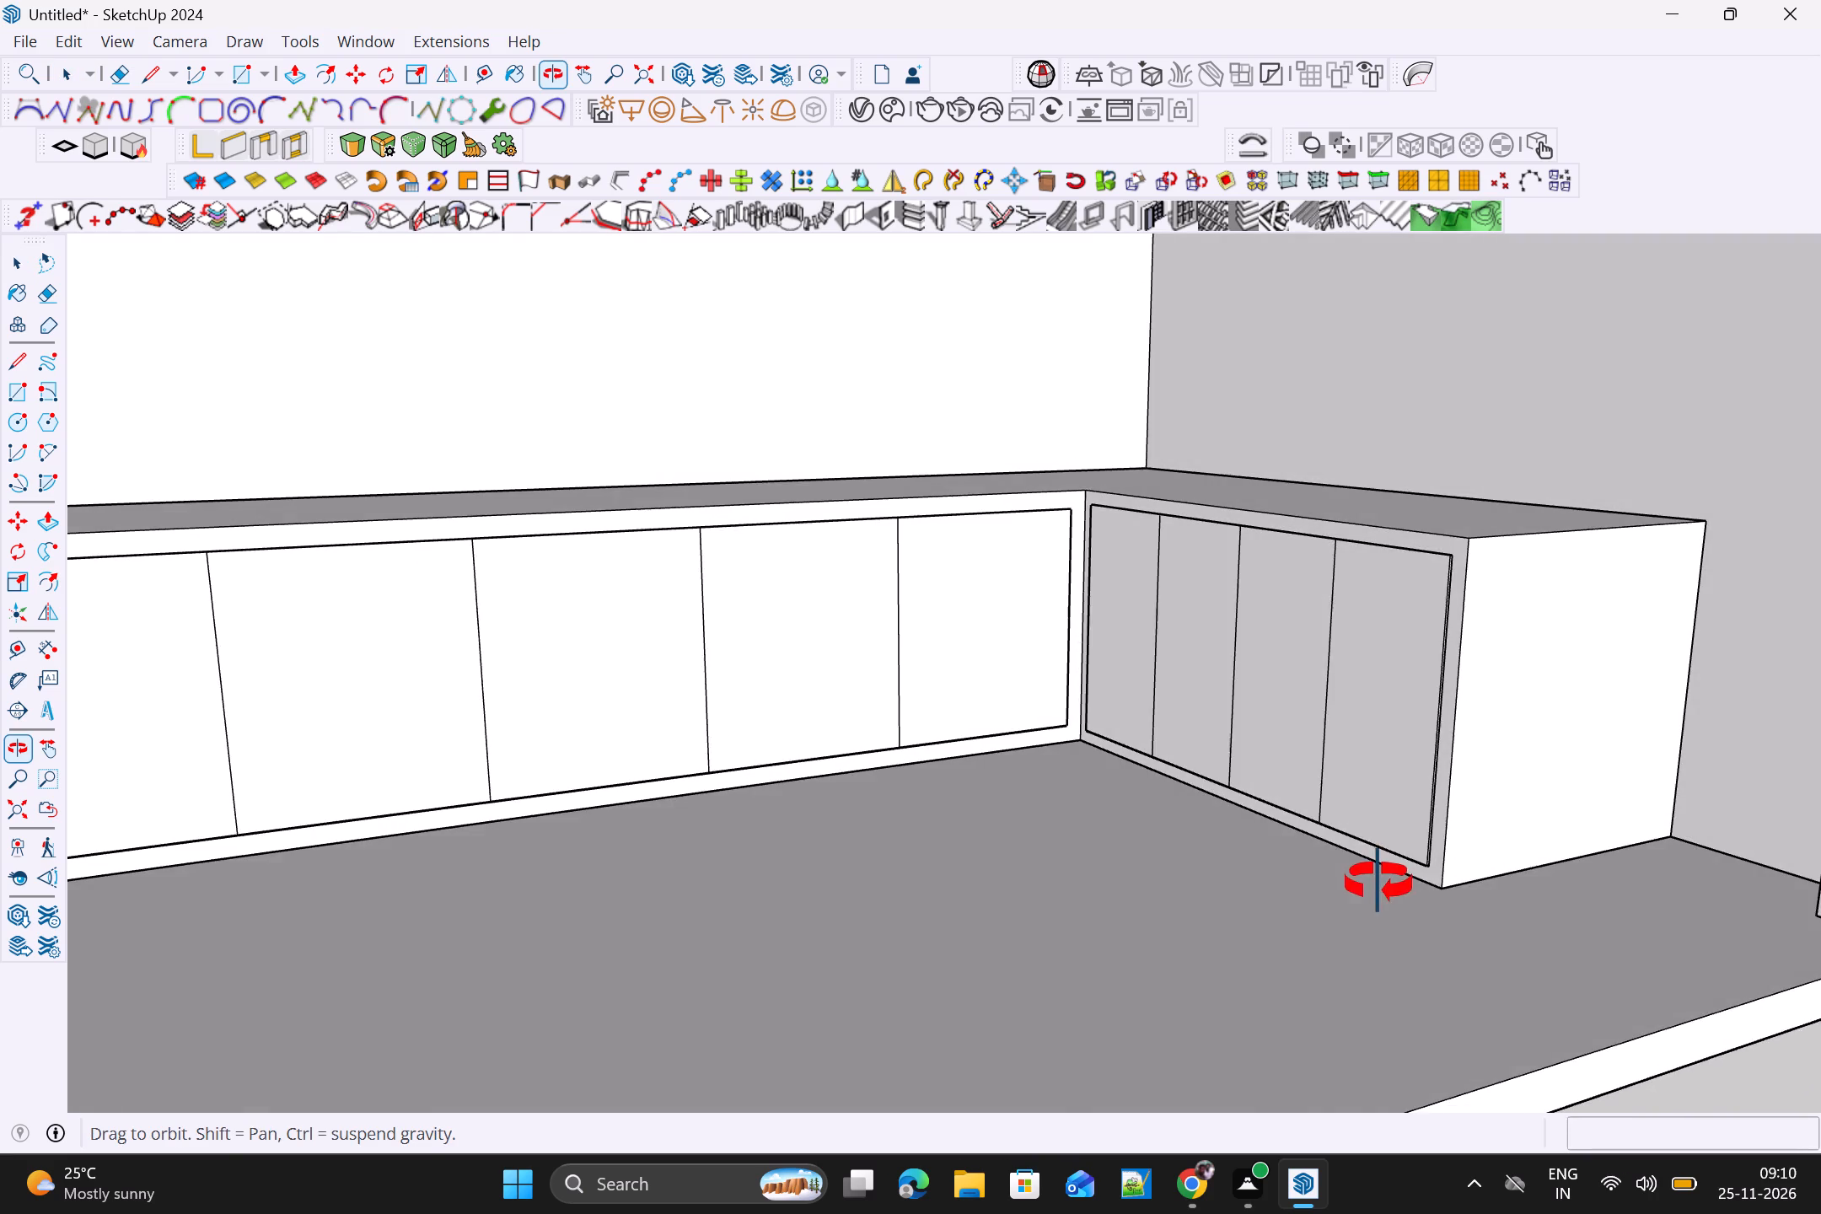
middle_drag(1378, 883, 1305, 885)
shift+middle_drag(1303, 885, 1565, 820)
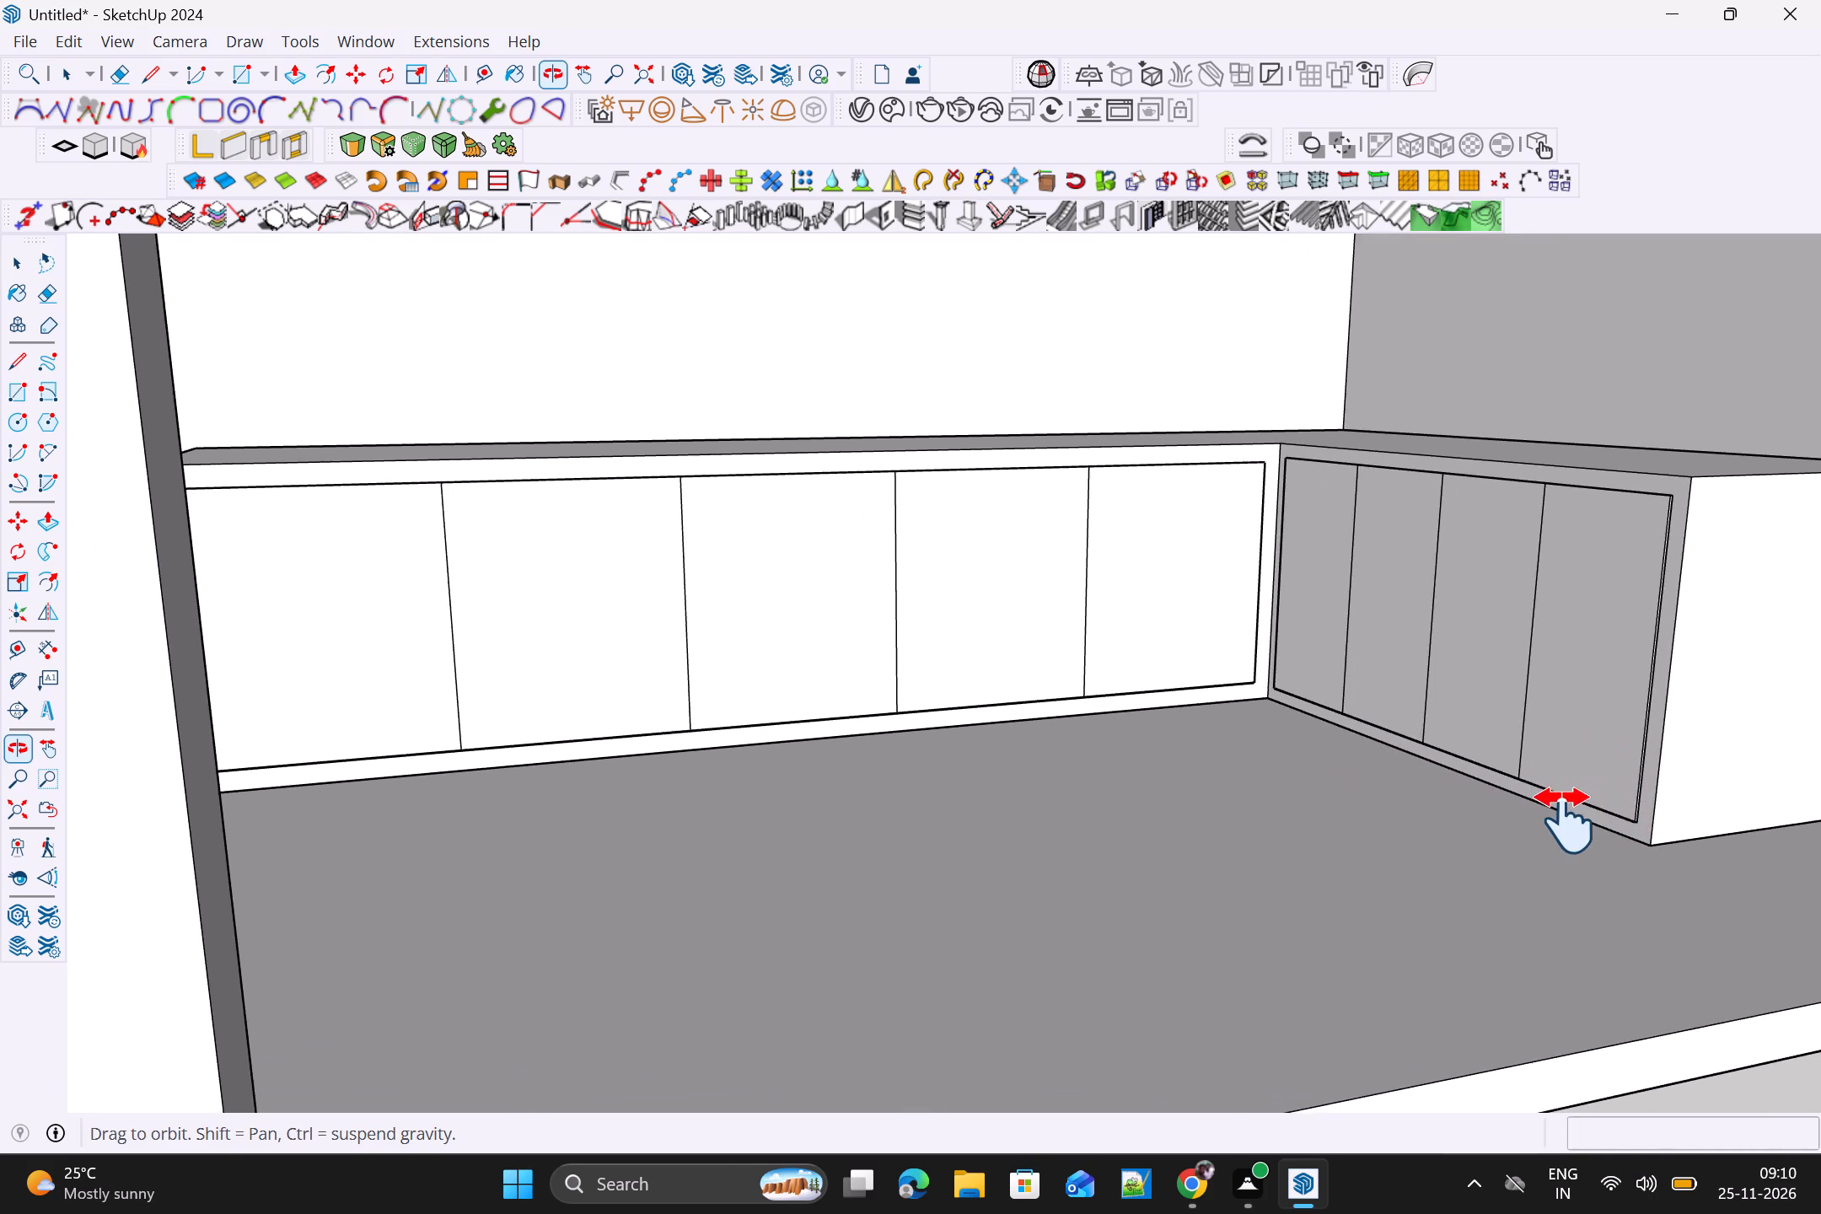
shift+middle_drag(1565, 820, 1566, 861)
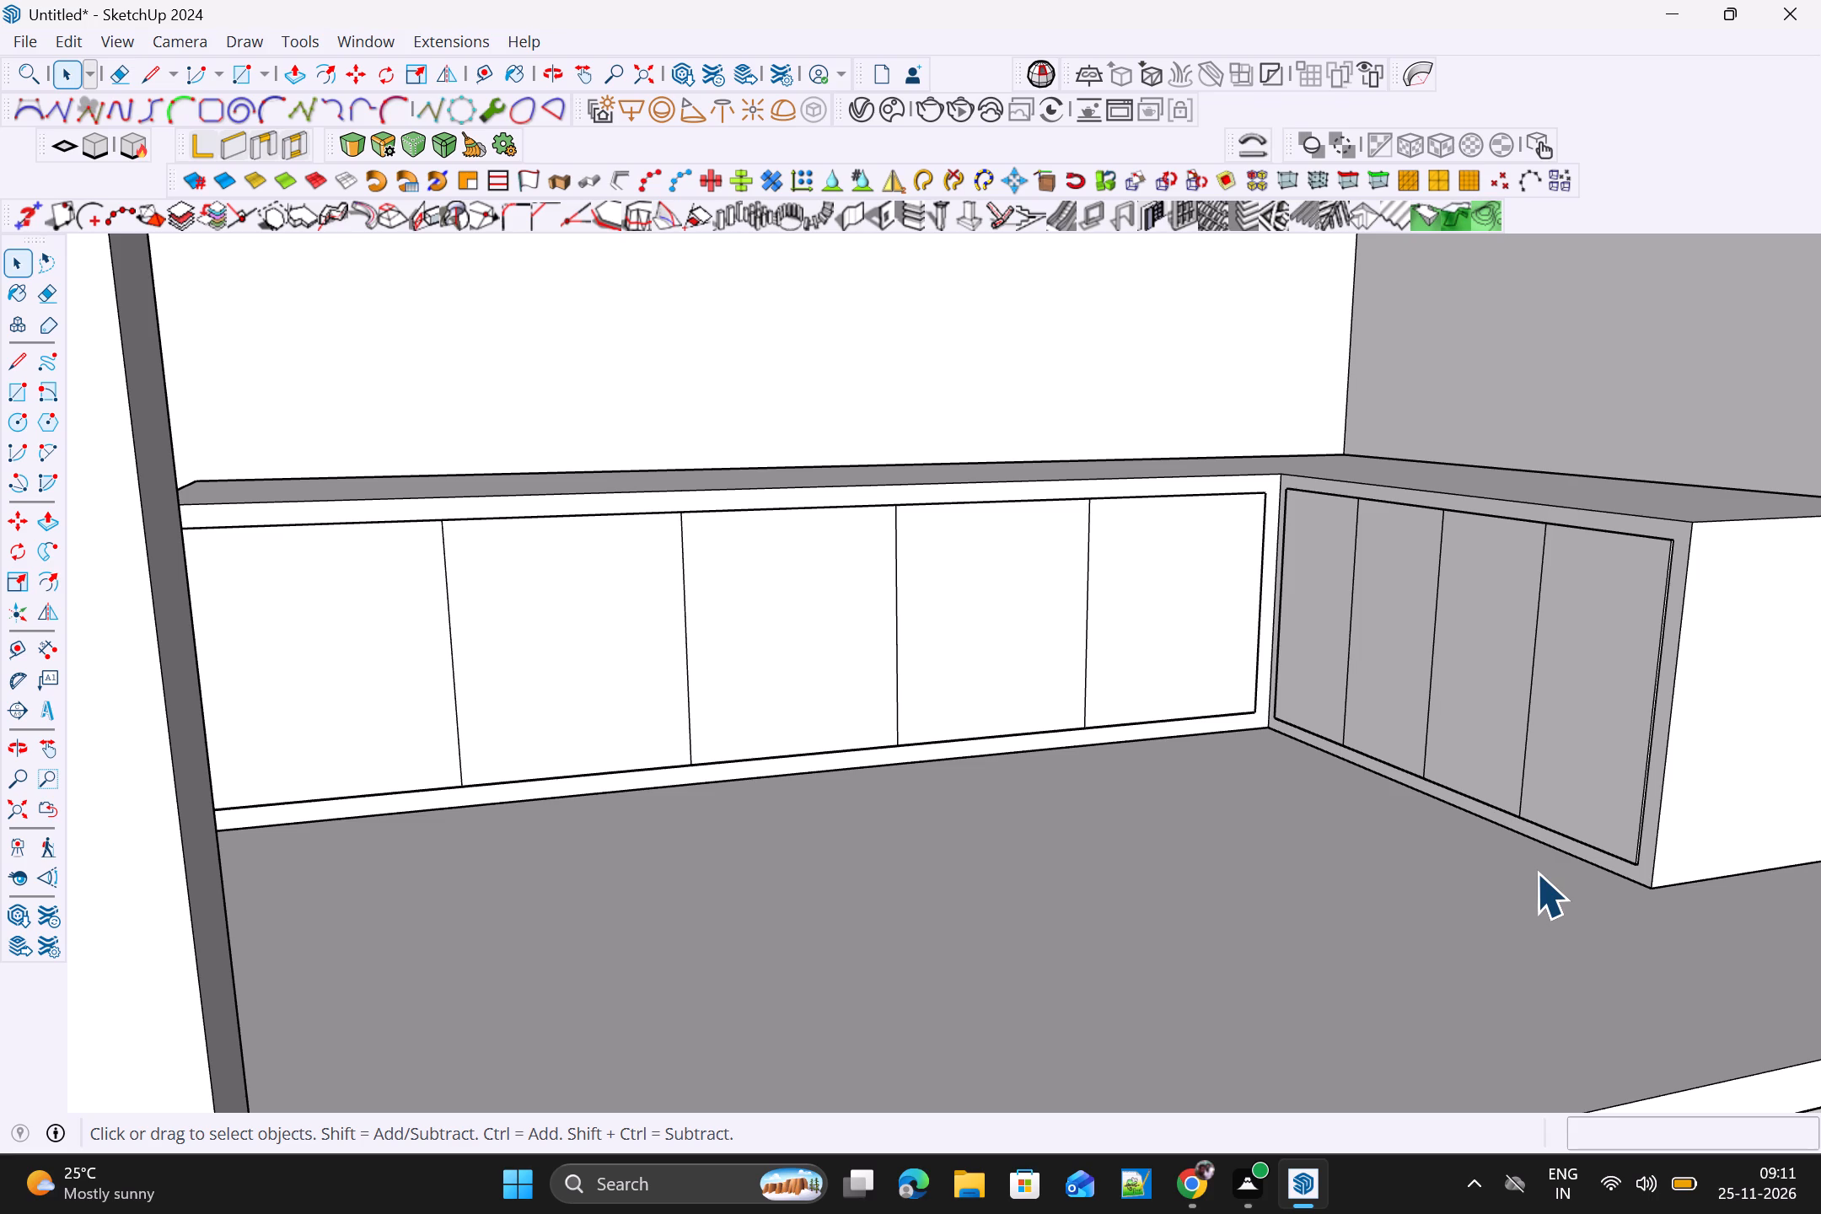
scroll(1536, 873, down, 1)
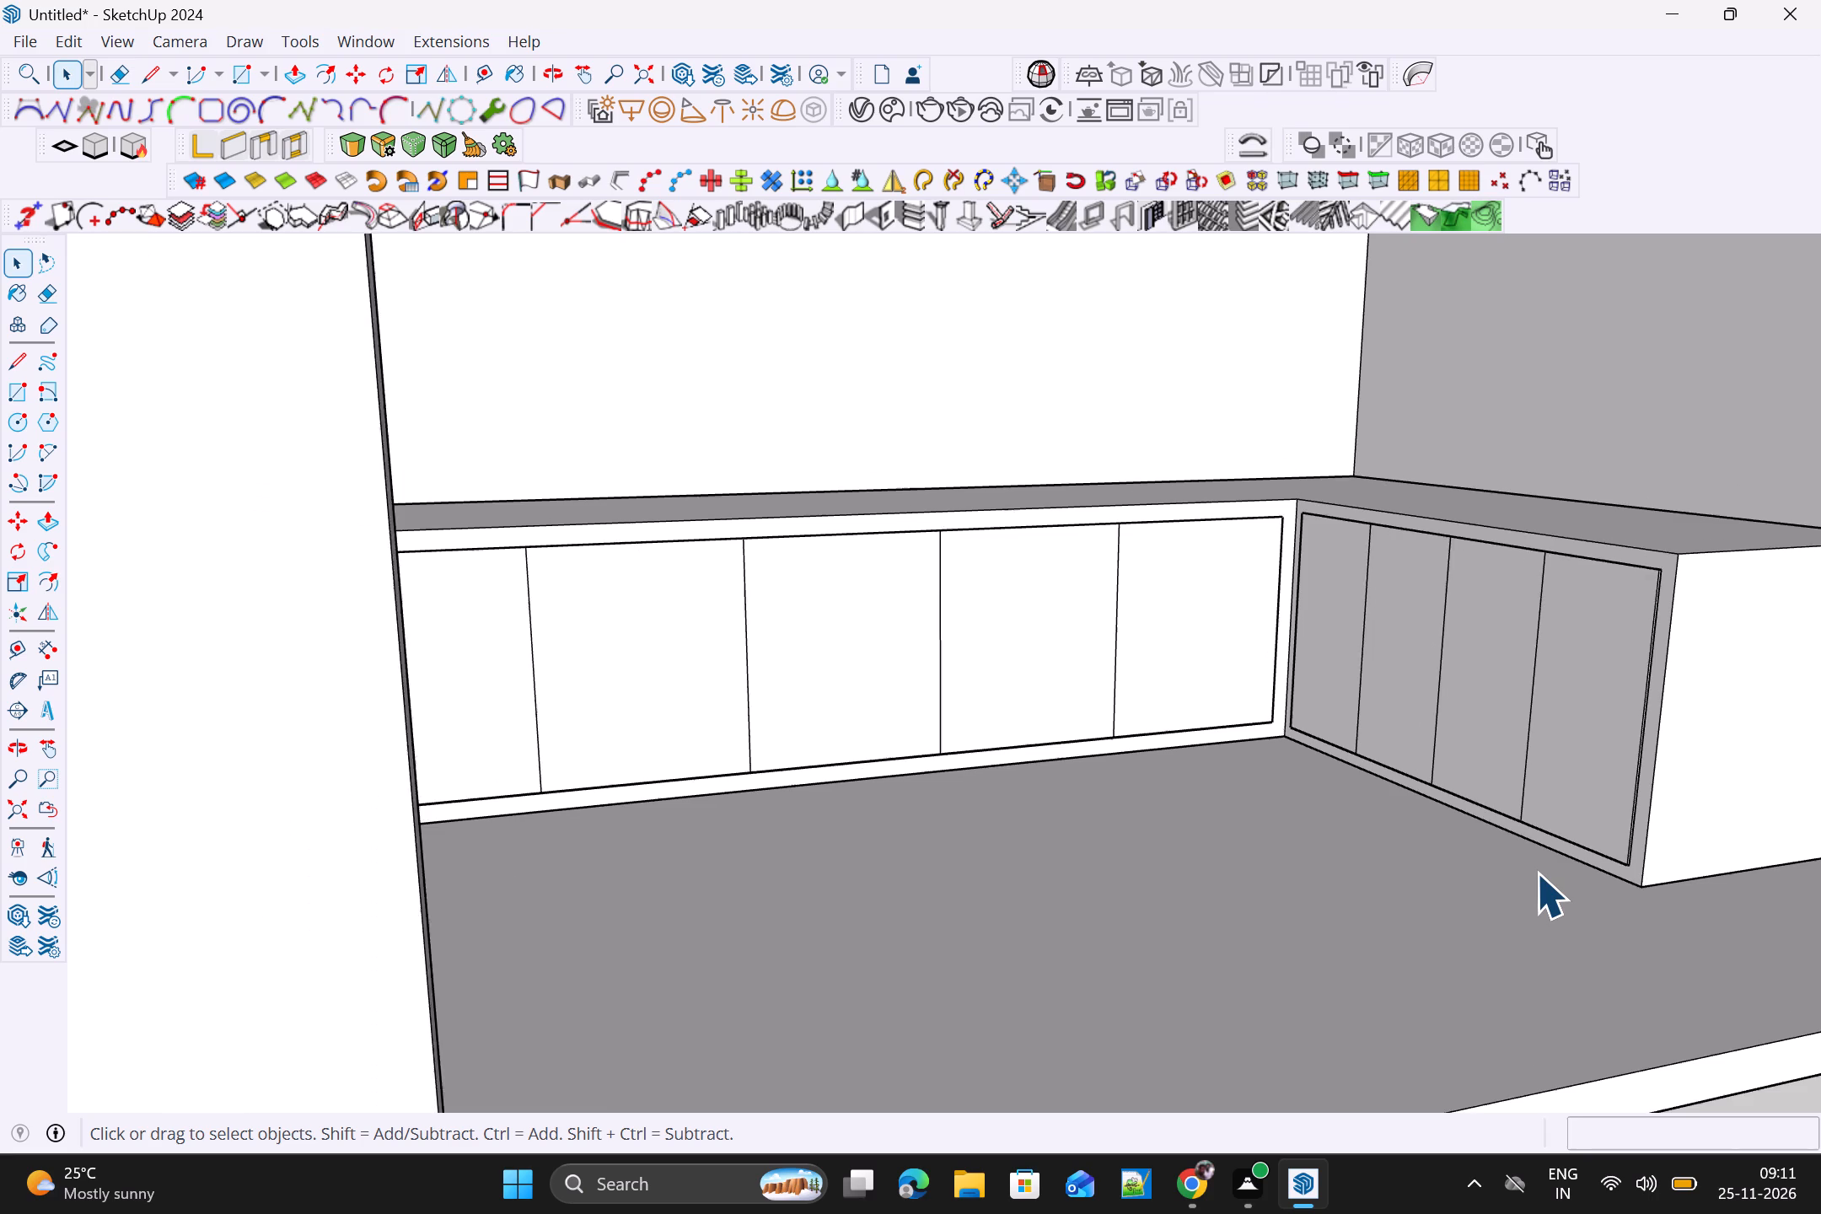
scroll(1536, 873, down, 1)
shift+middle_drag(1280, 850, 1426, 814)
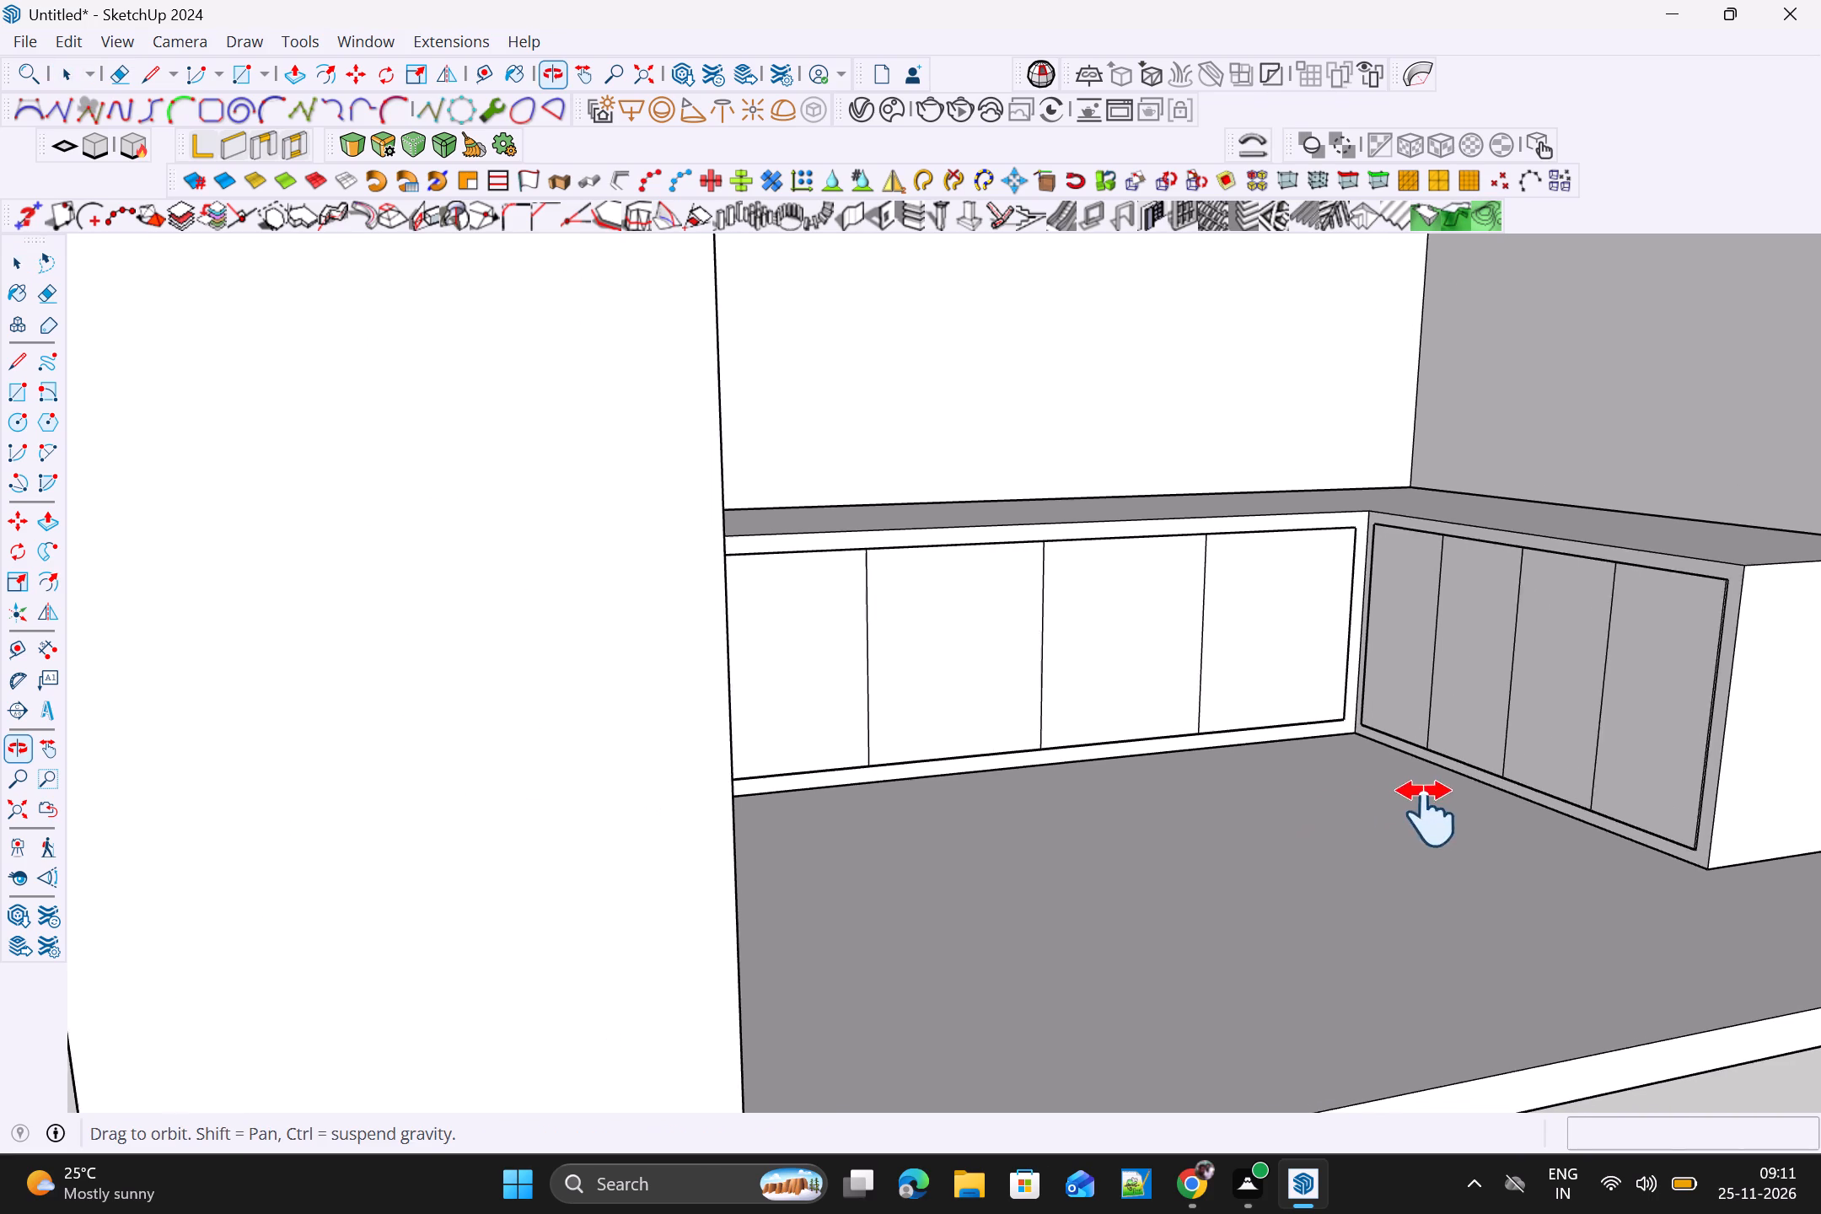
shift+middle_drag(1426, 814, 1473, 805)
middle_drag(1614, 830, 1610, 852)
shift+middle_drag(1610, 851, 1602, 878)
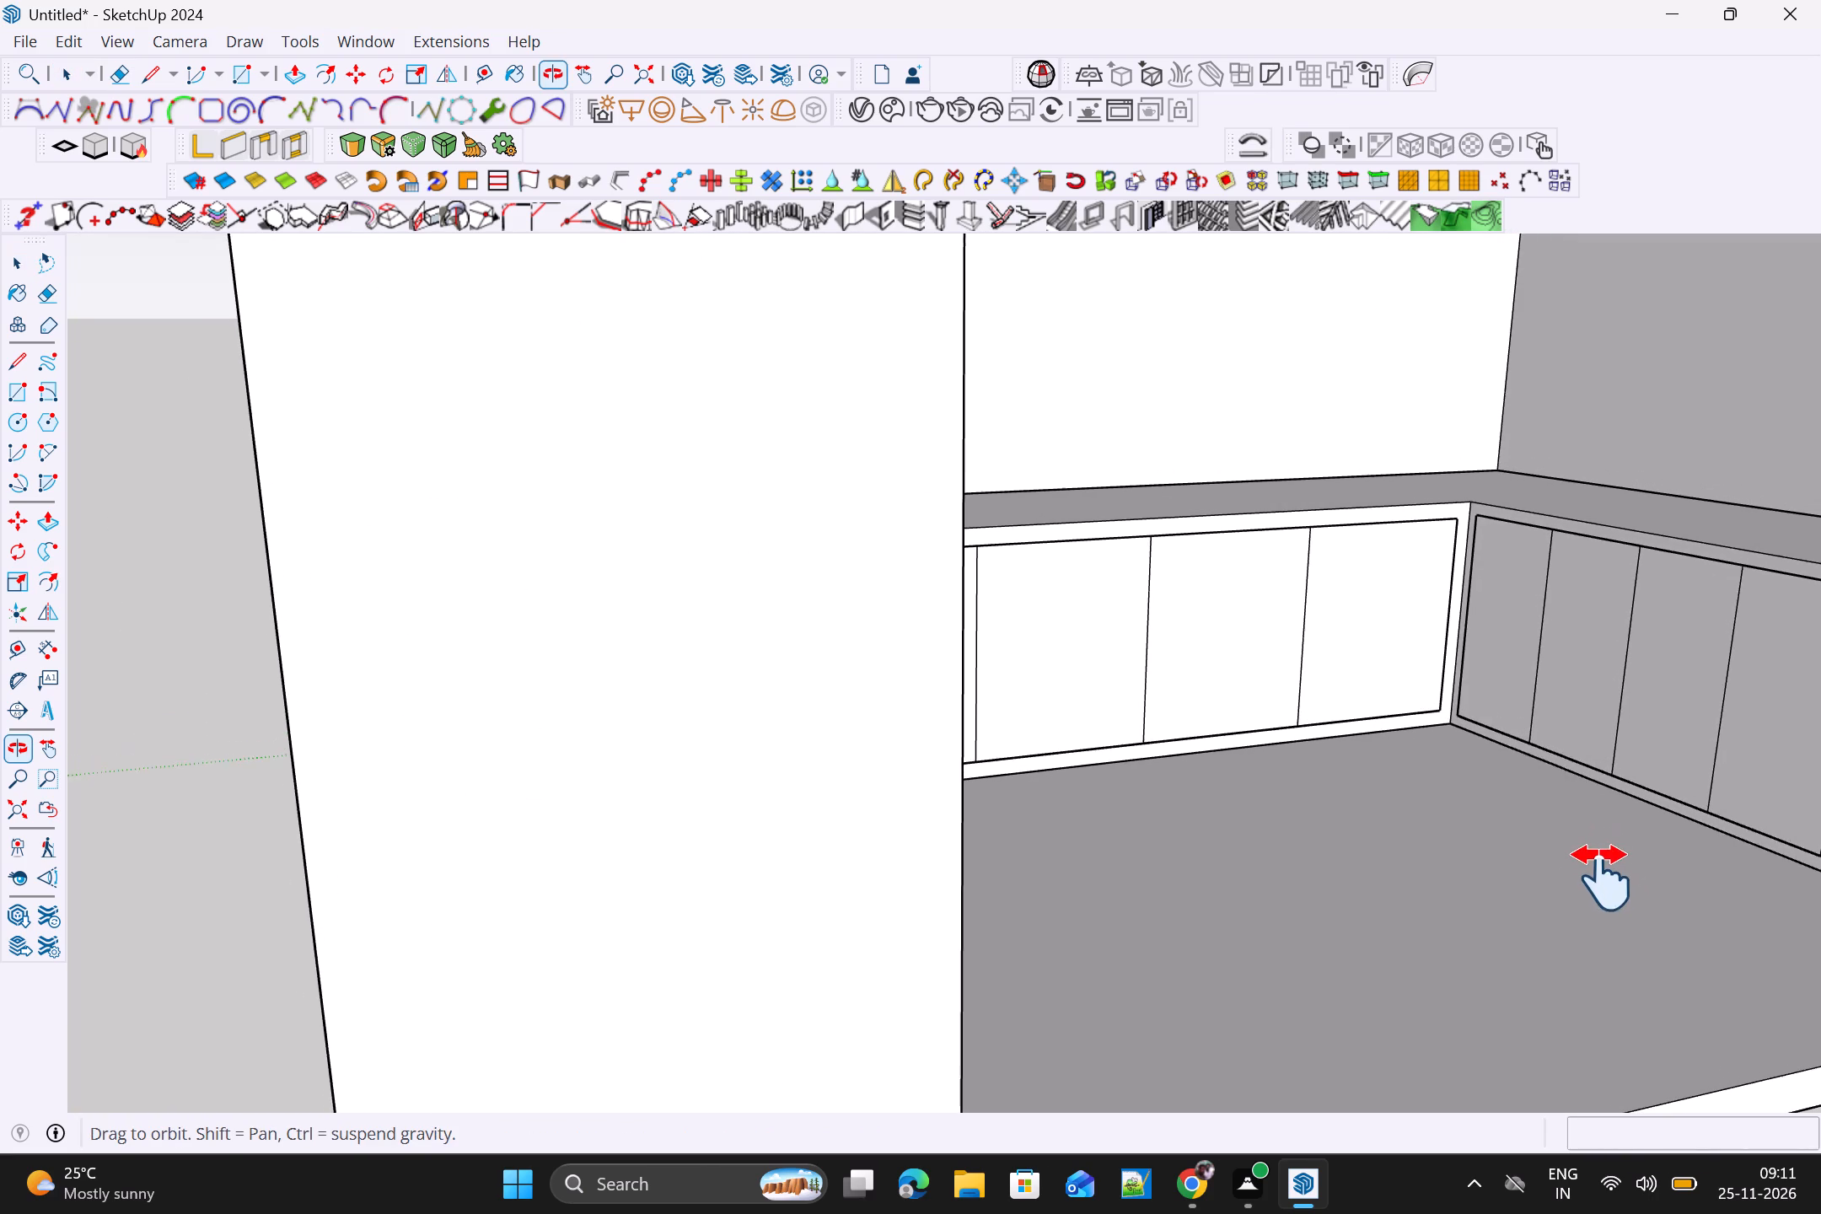
shift+middle_drag(1602, 878, 1641, 754)
shift+middle_drag(1706, 825, 1689, 884)
shift+scroll(1701, 857, down, 1)
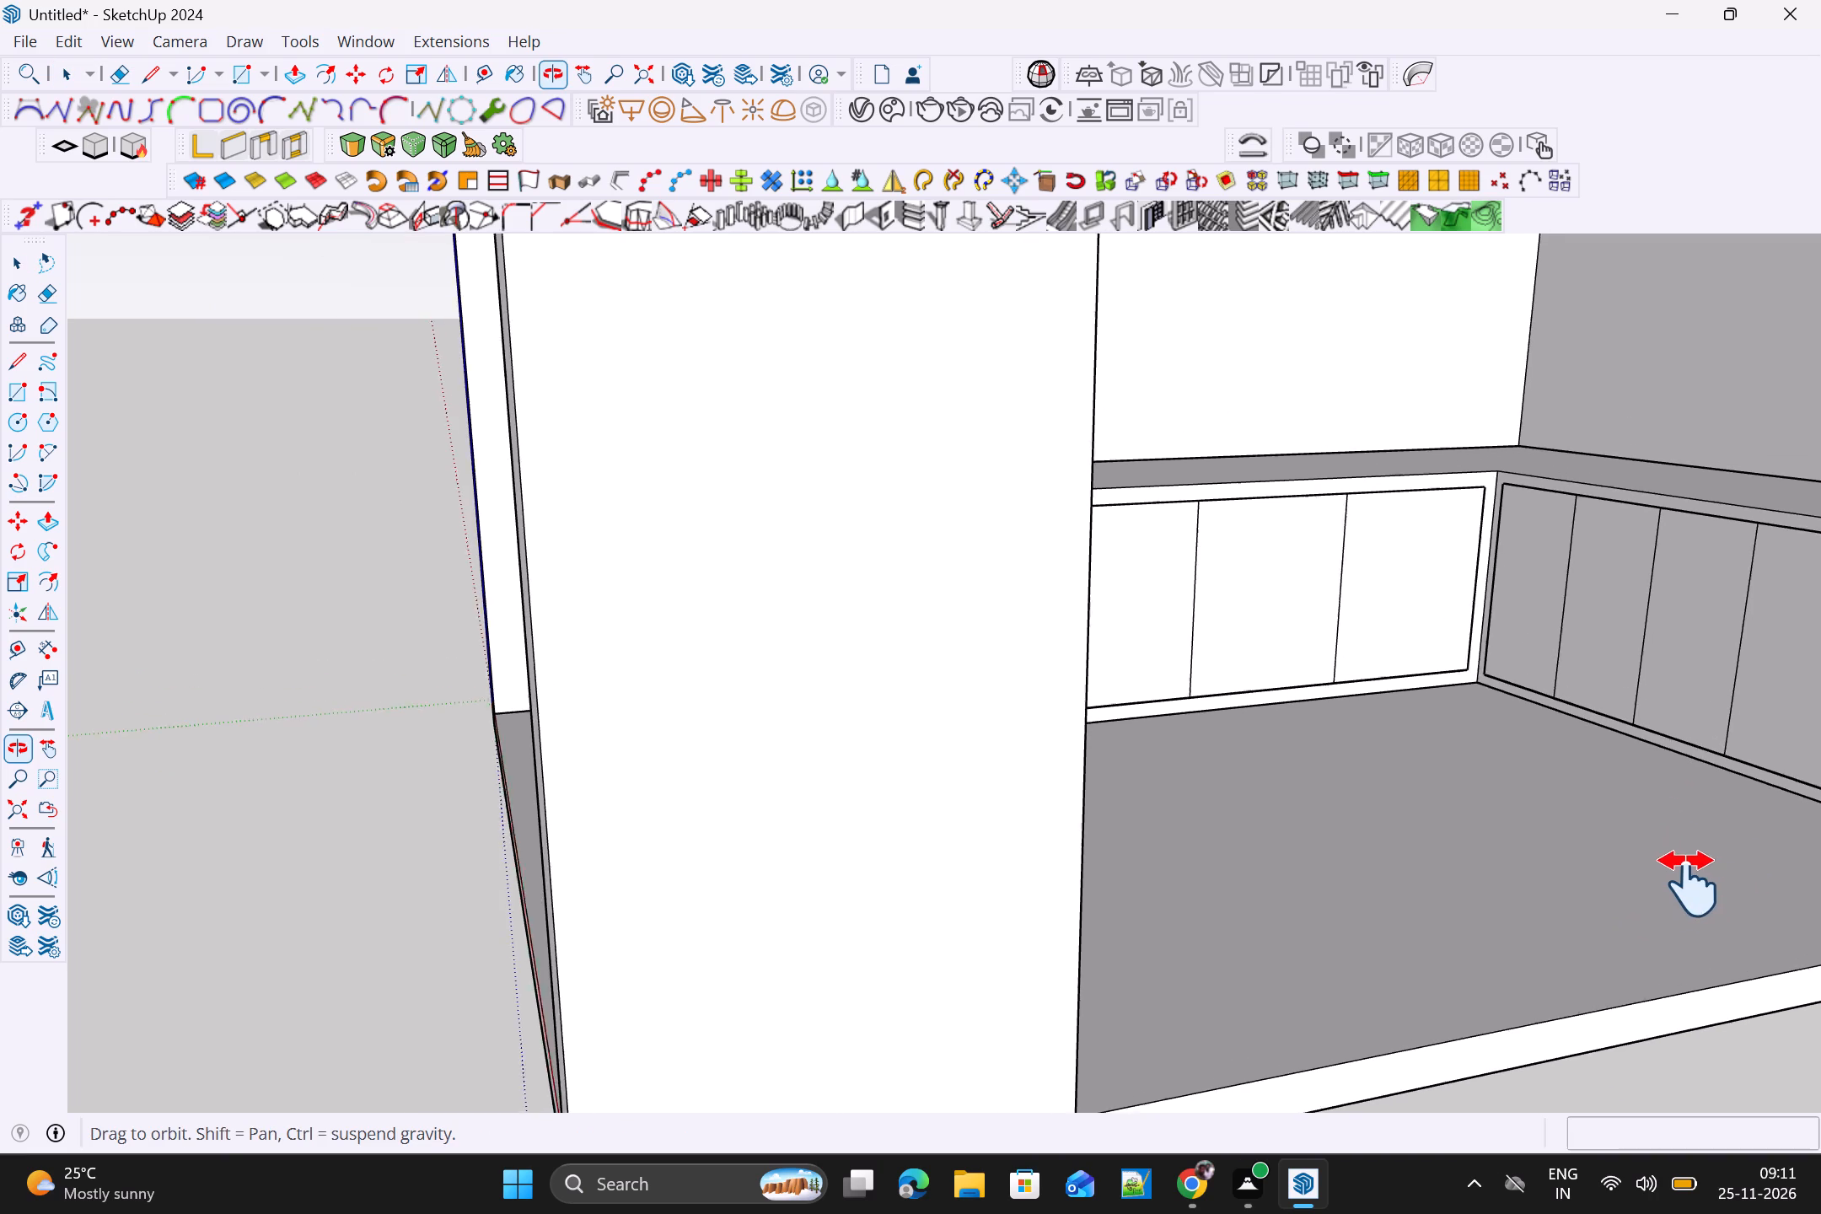
shift+middle_drag(1689, 884, 1717, 846)
Inside the long leg's panel group, copy the four vertical division lines 12 mm away from the inner corner, and close the group.
middle_drag(487, 824, 900, 859)
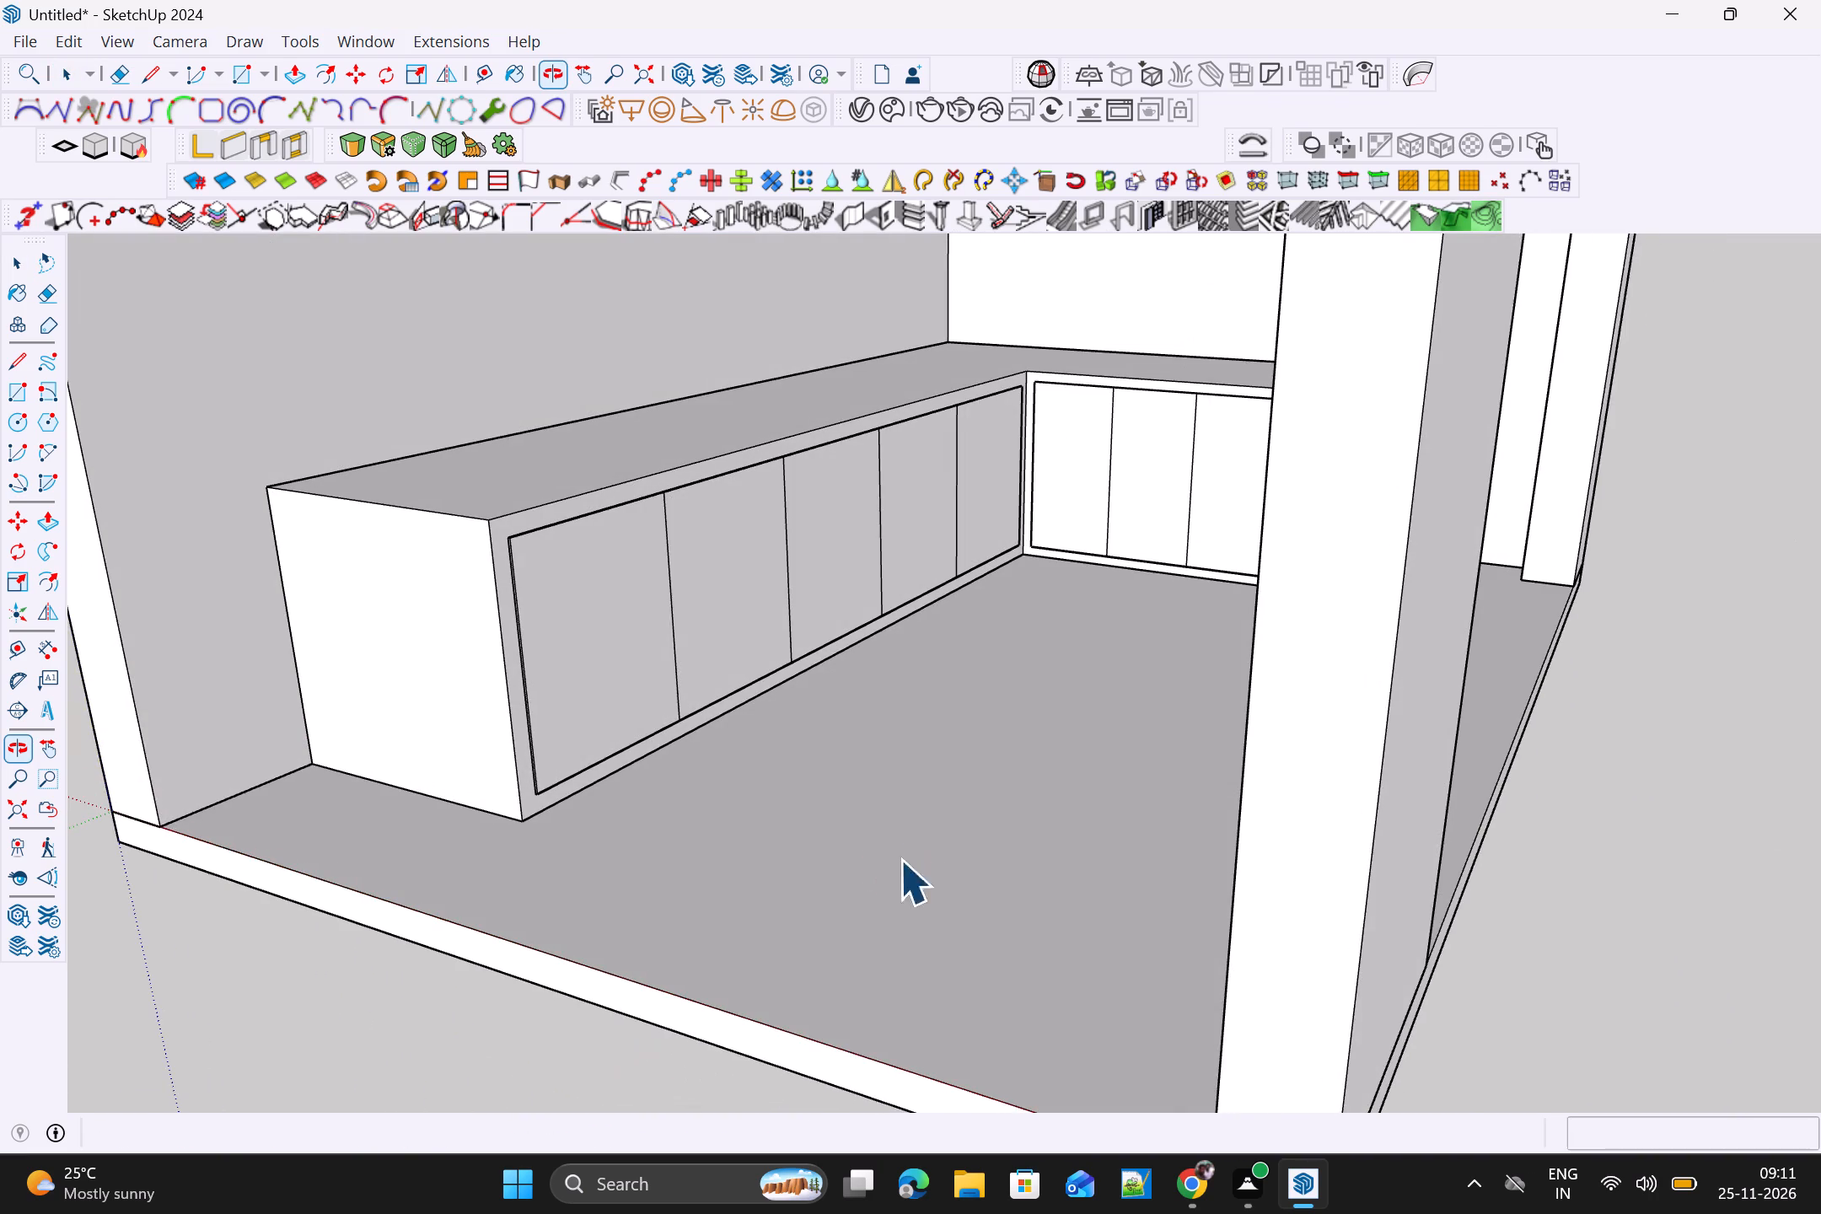
middle_drag(900, 859, 901, 879)
scroll(794, 631, up, 2)
click(642, 606)
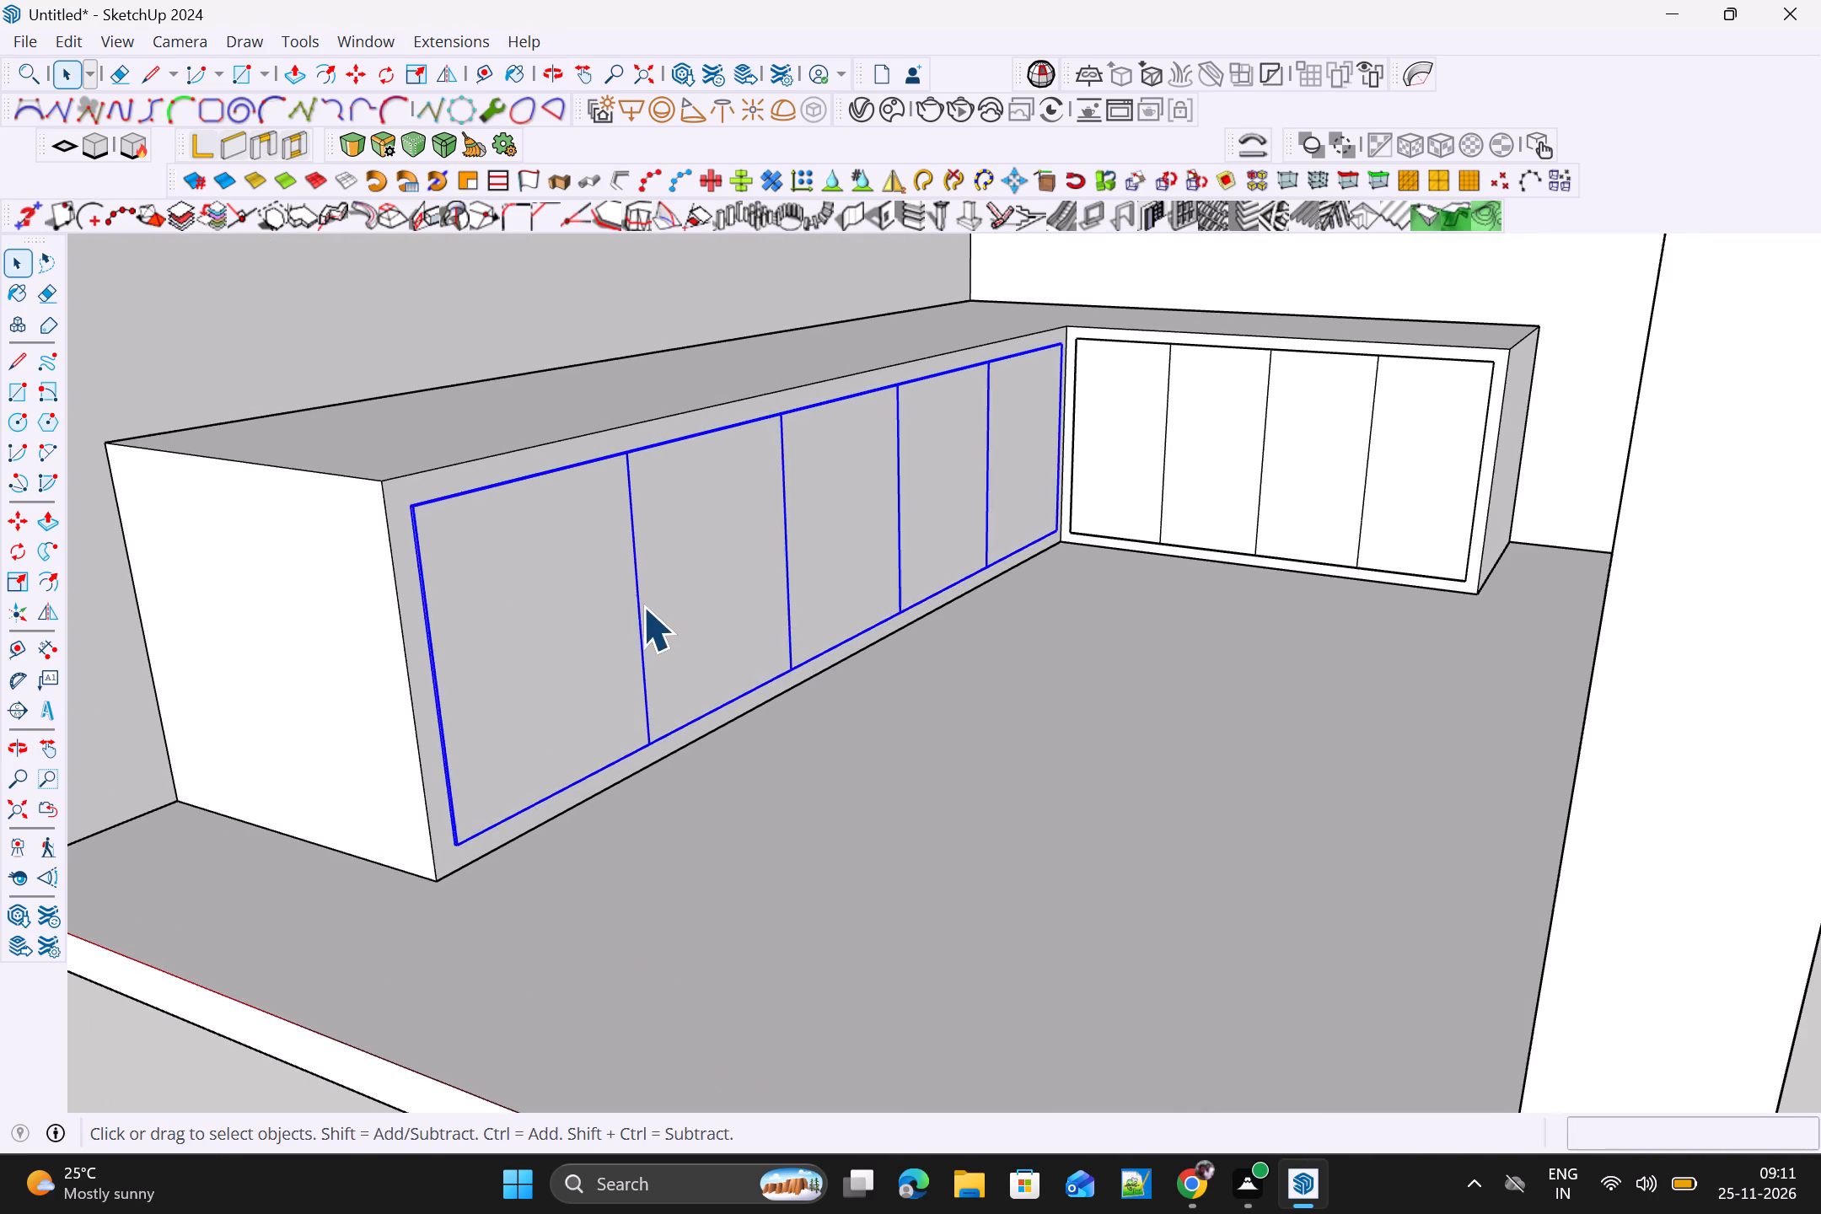
scroll(639, 608, up, 2)
triple_click(638, 613)
click(638, 615)
click(641, 612)
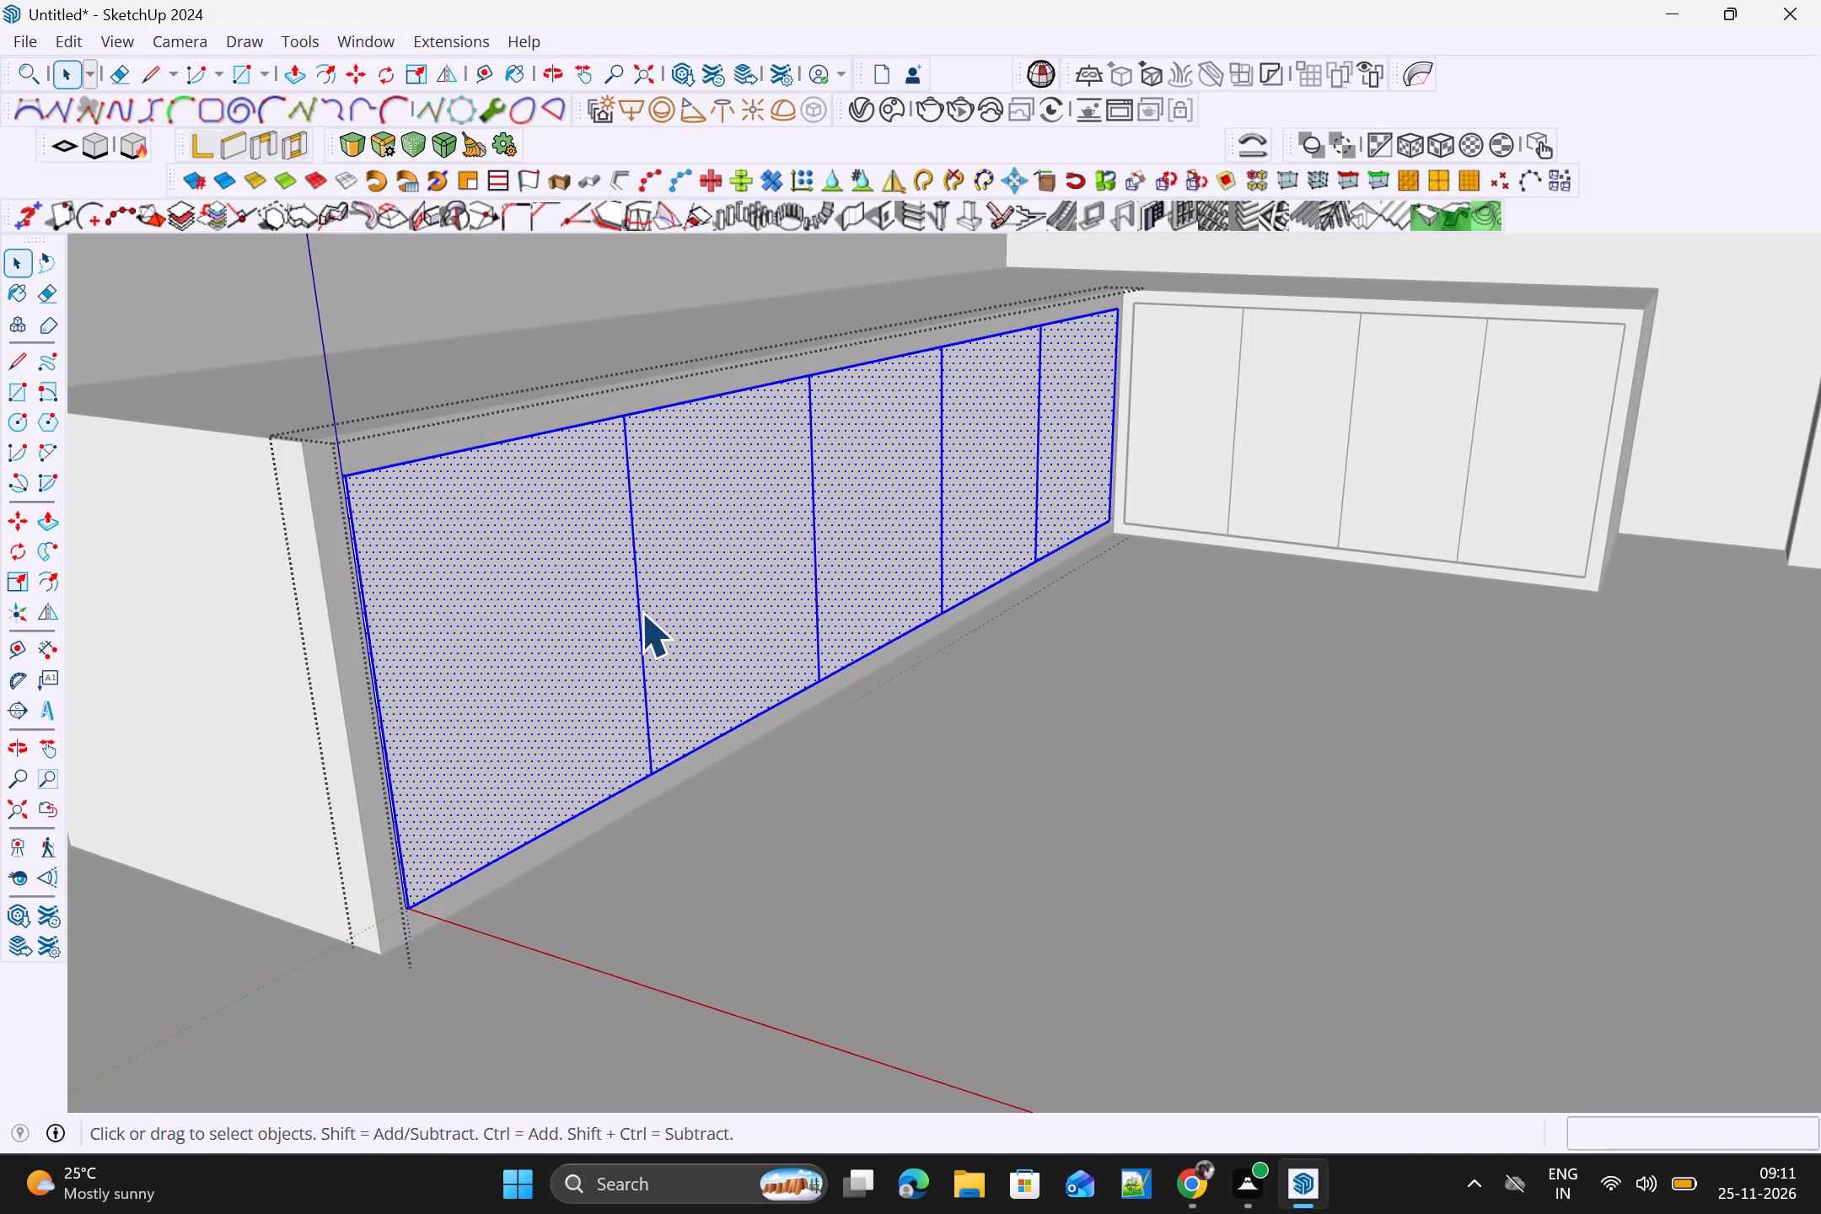
shift+click(815, 555)
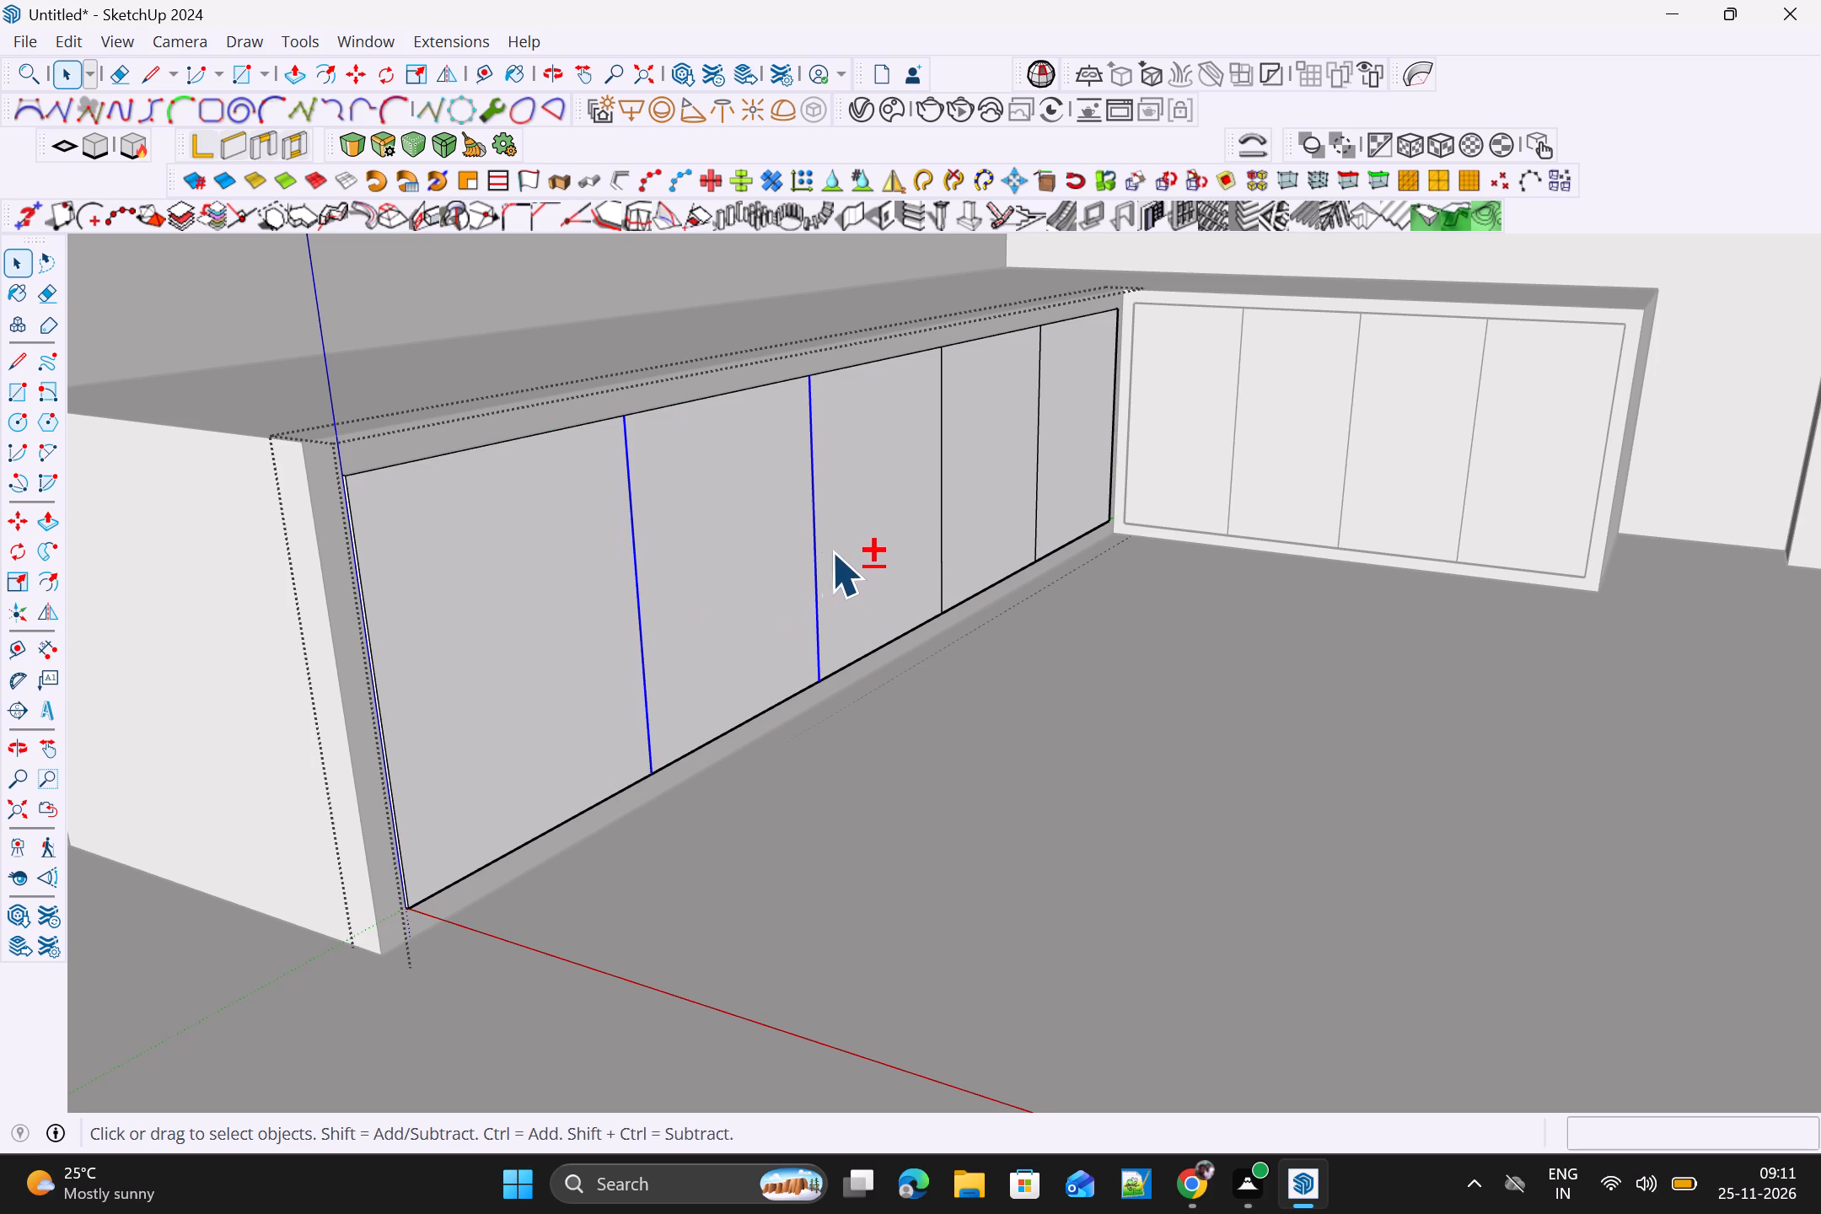
shift+click(947, 499)
shift+click(942, 507)
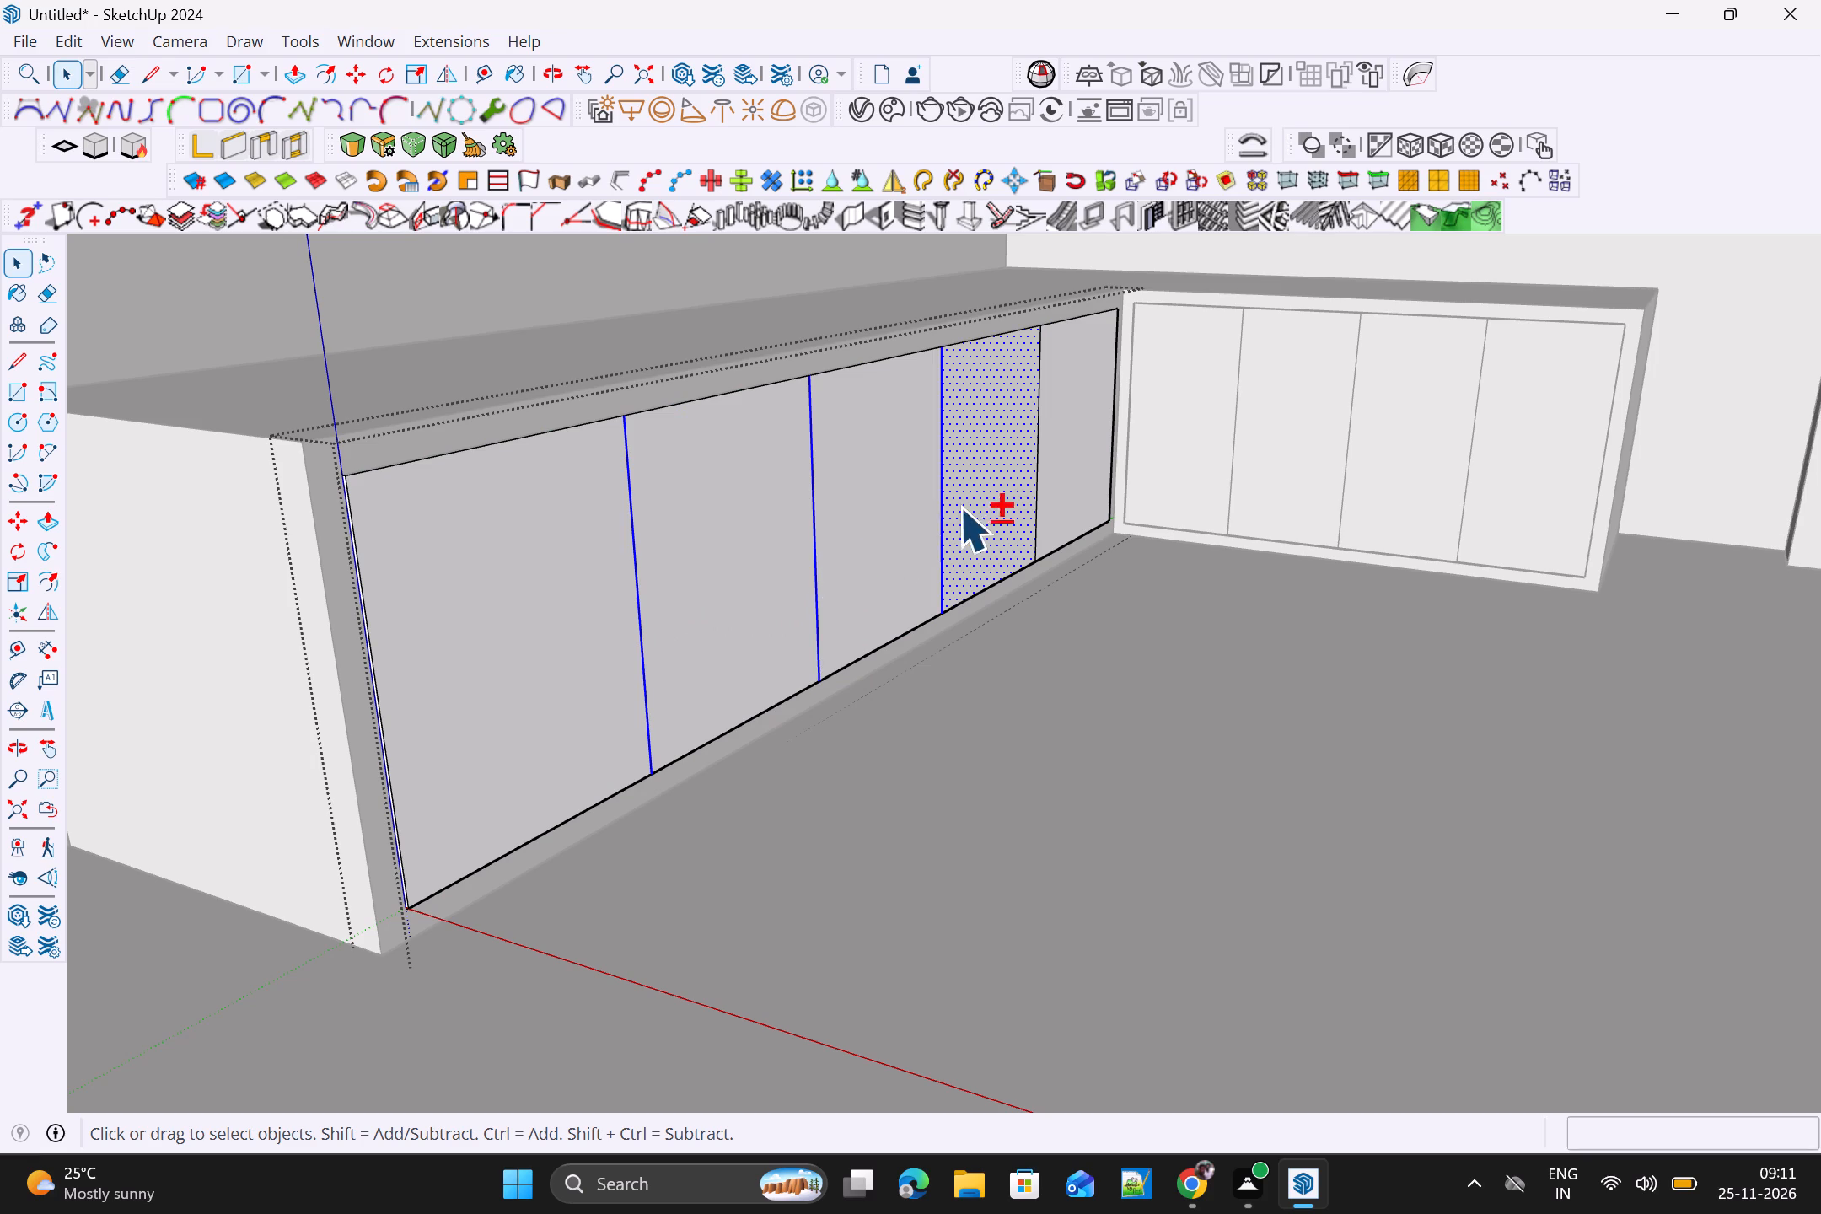
shift+click(987, 500)
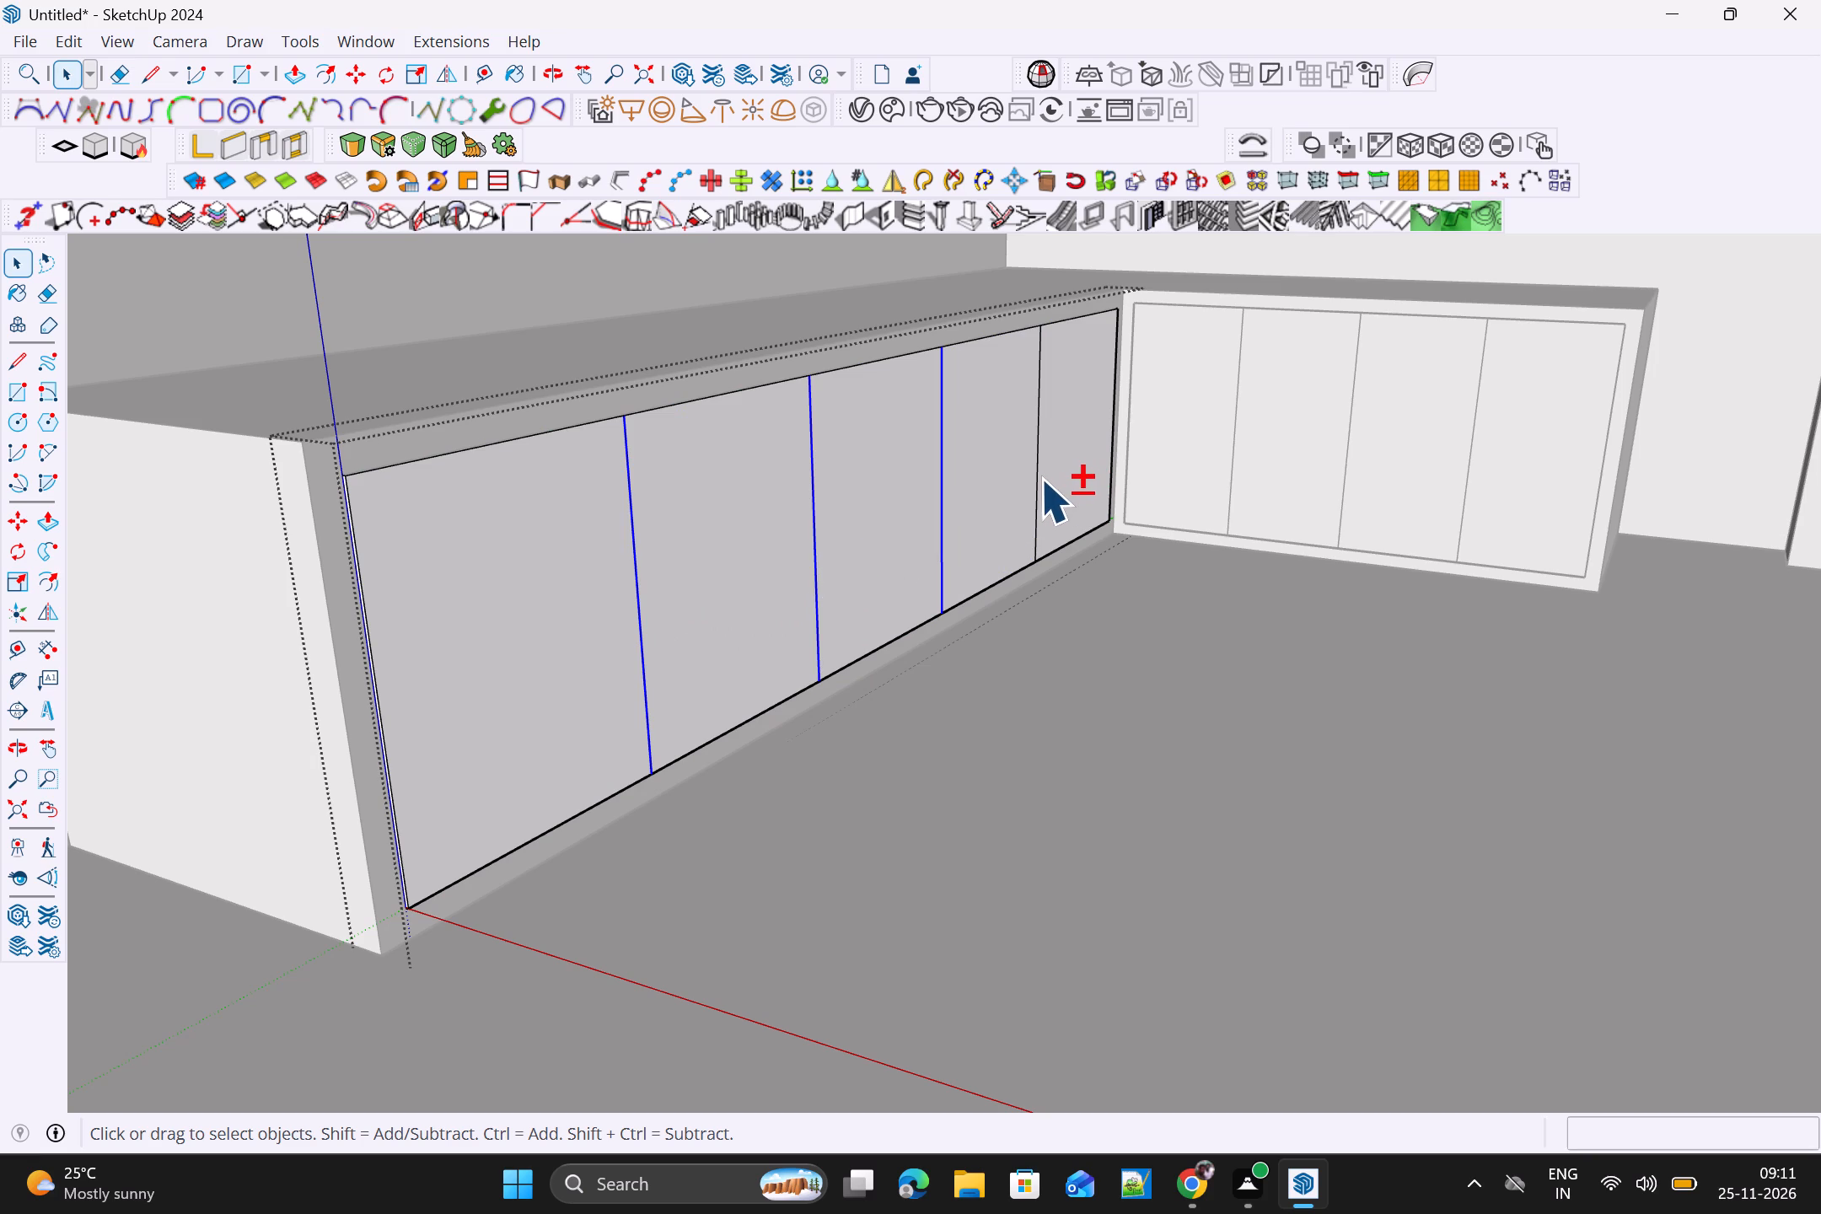
shift+click(1040, 480)
key(m)
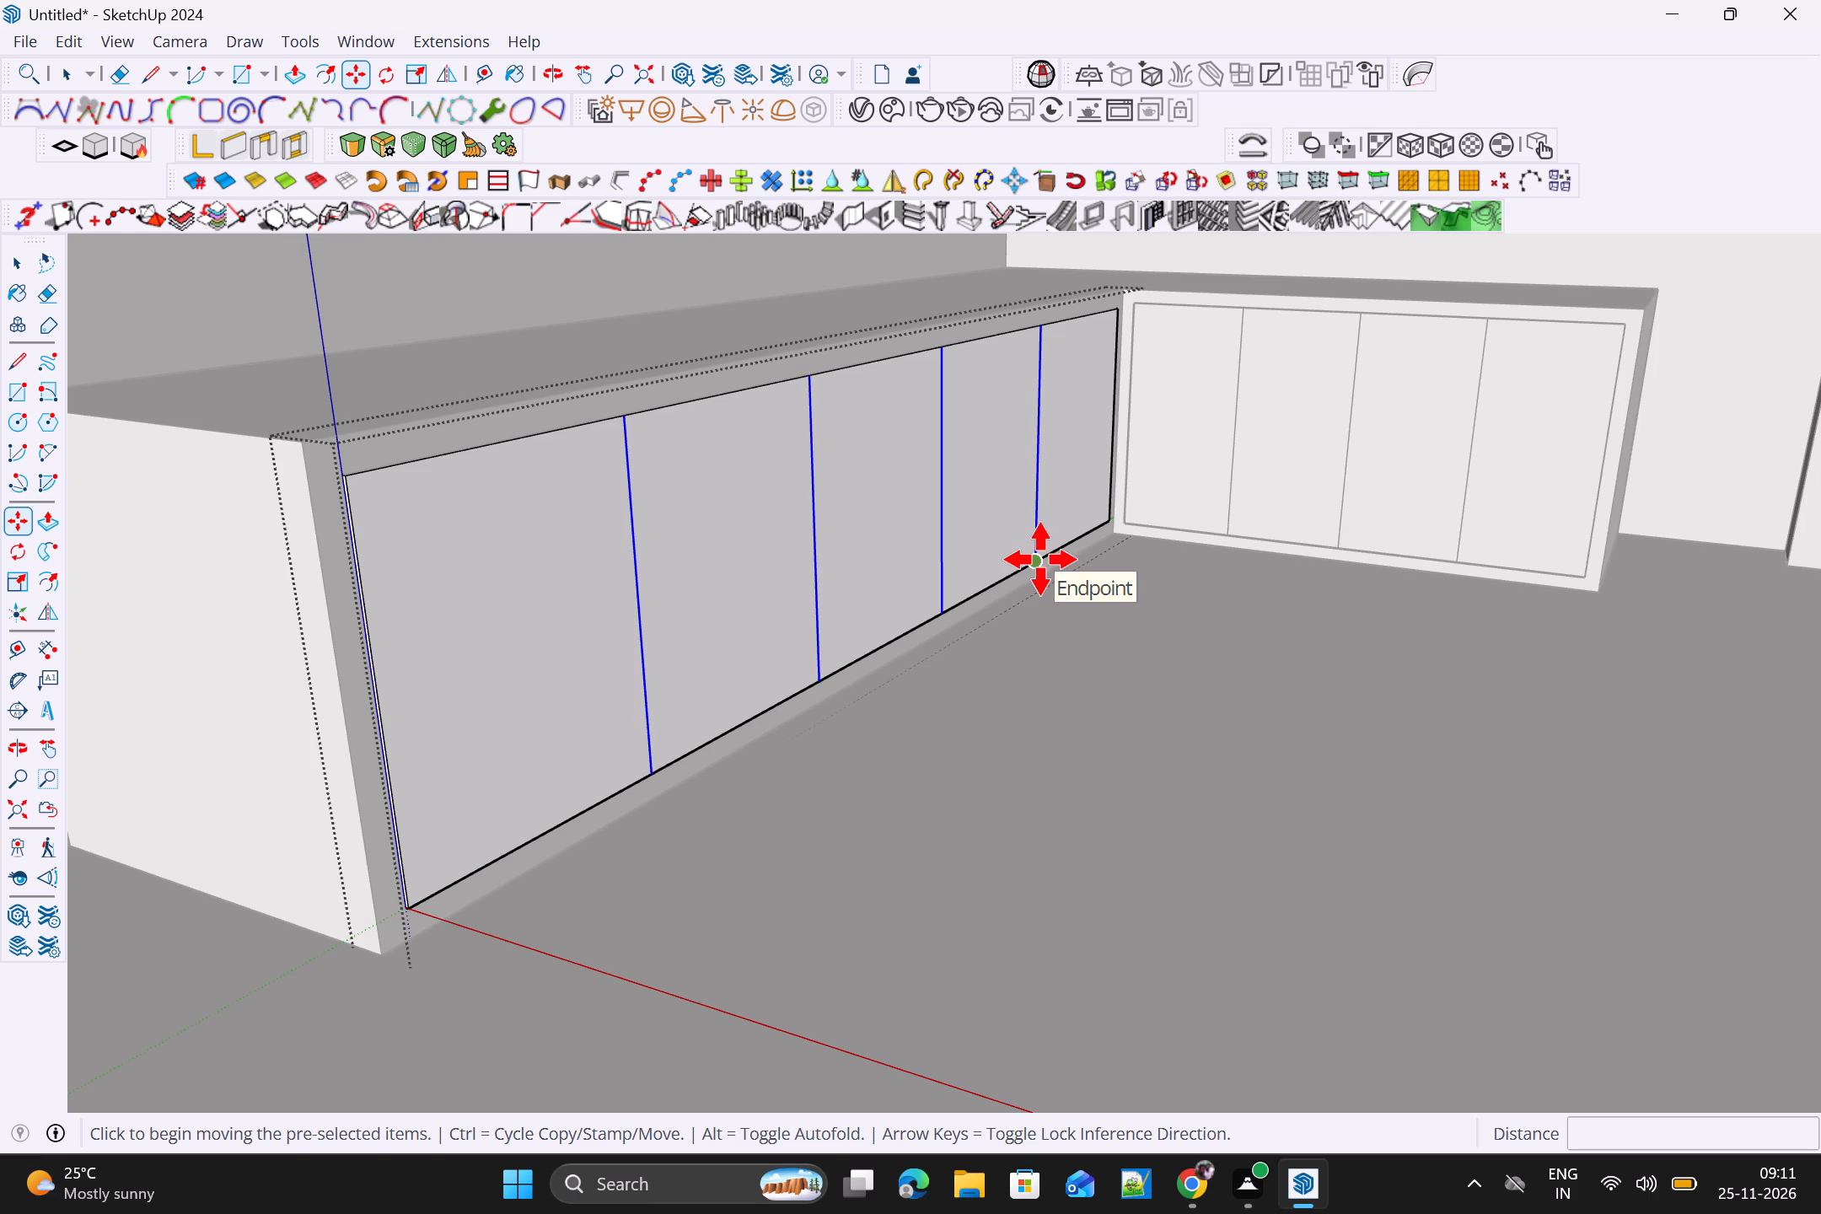
click(1040, 560)
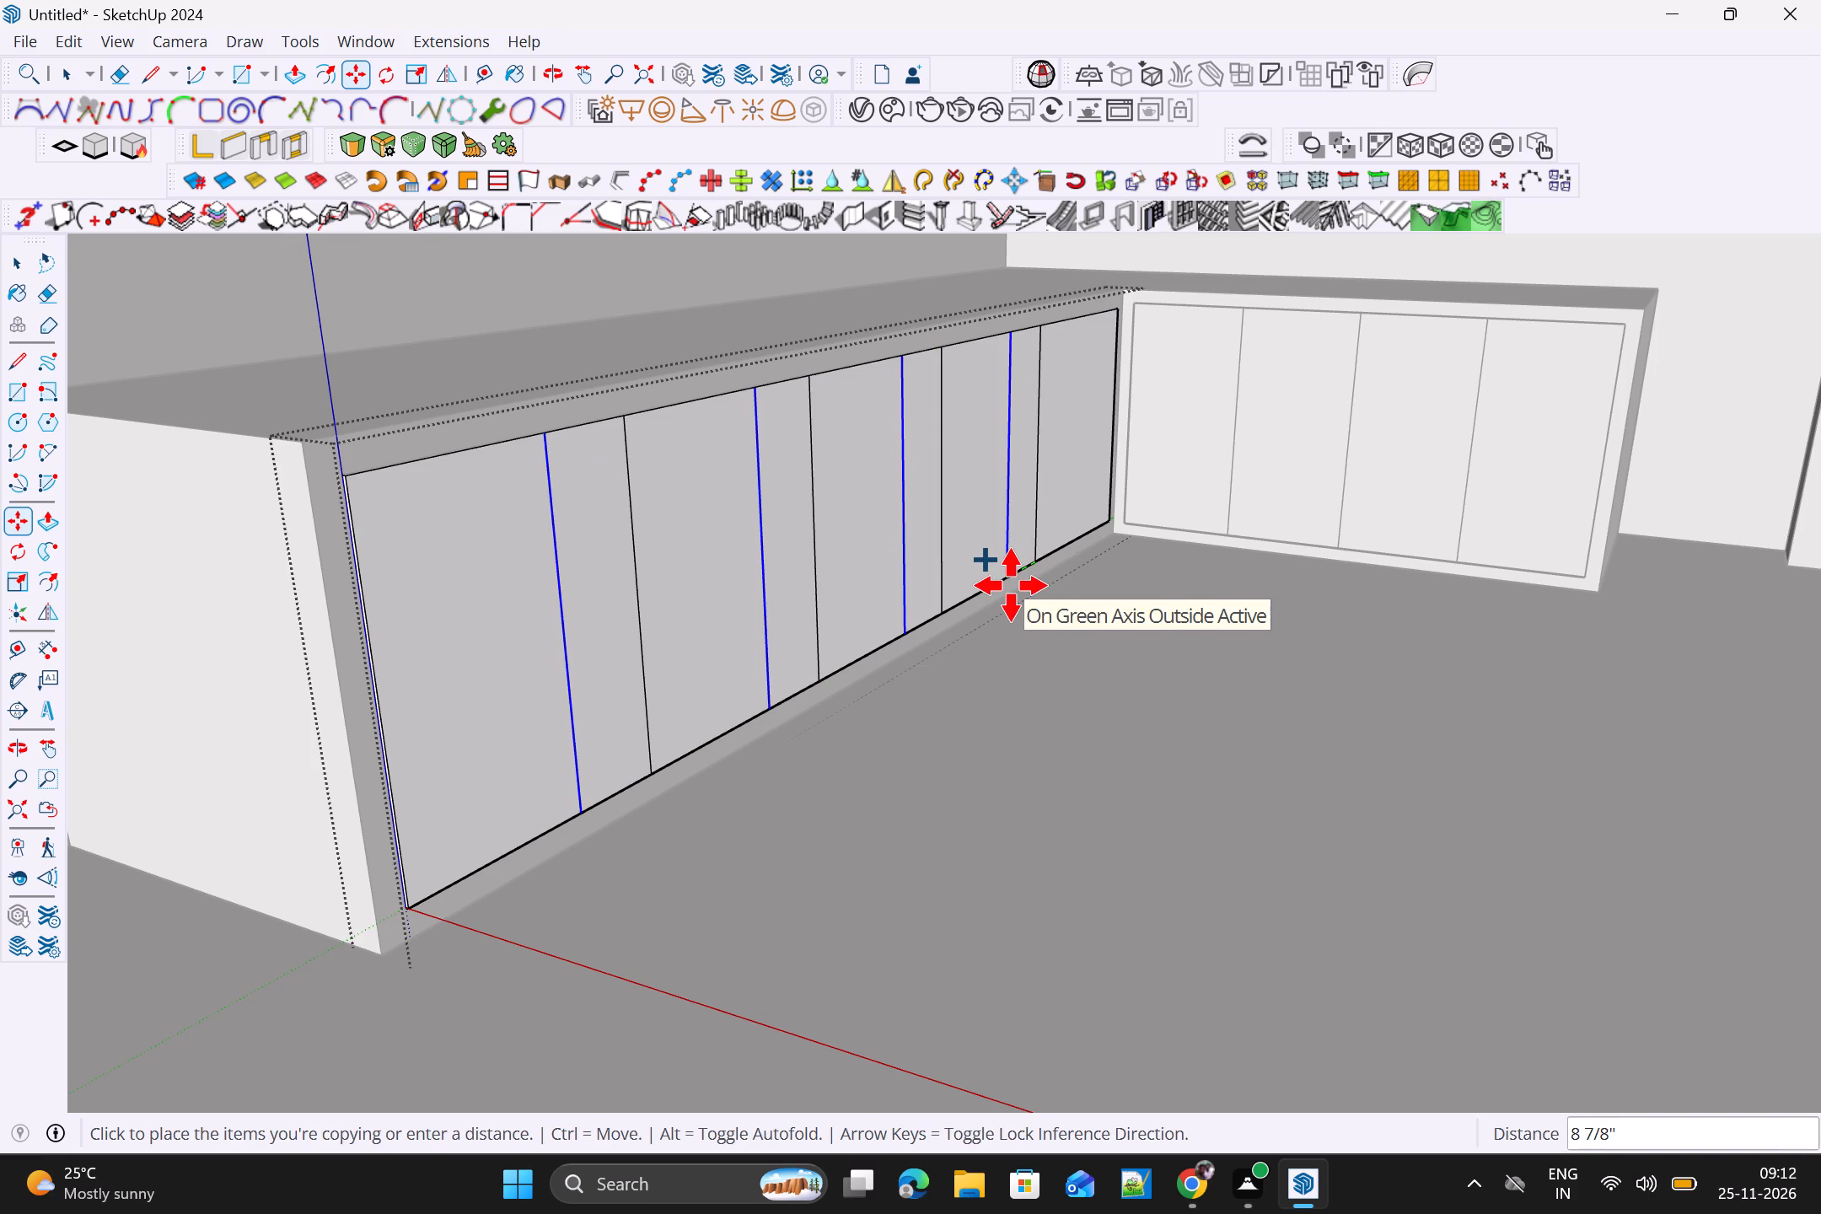
text(12mm)
key(Return)
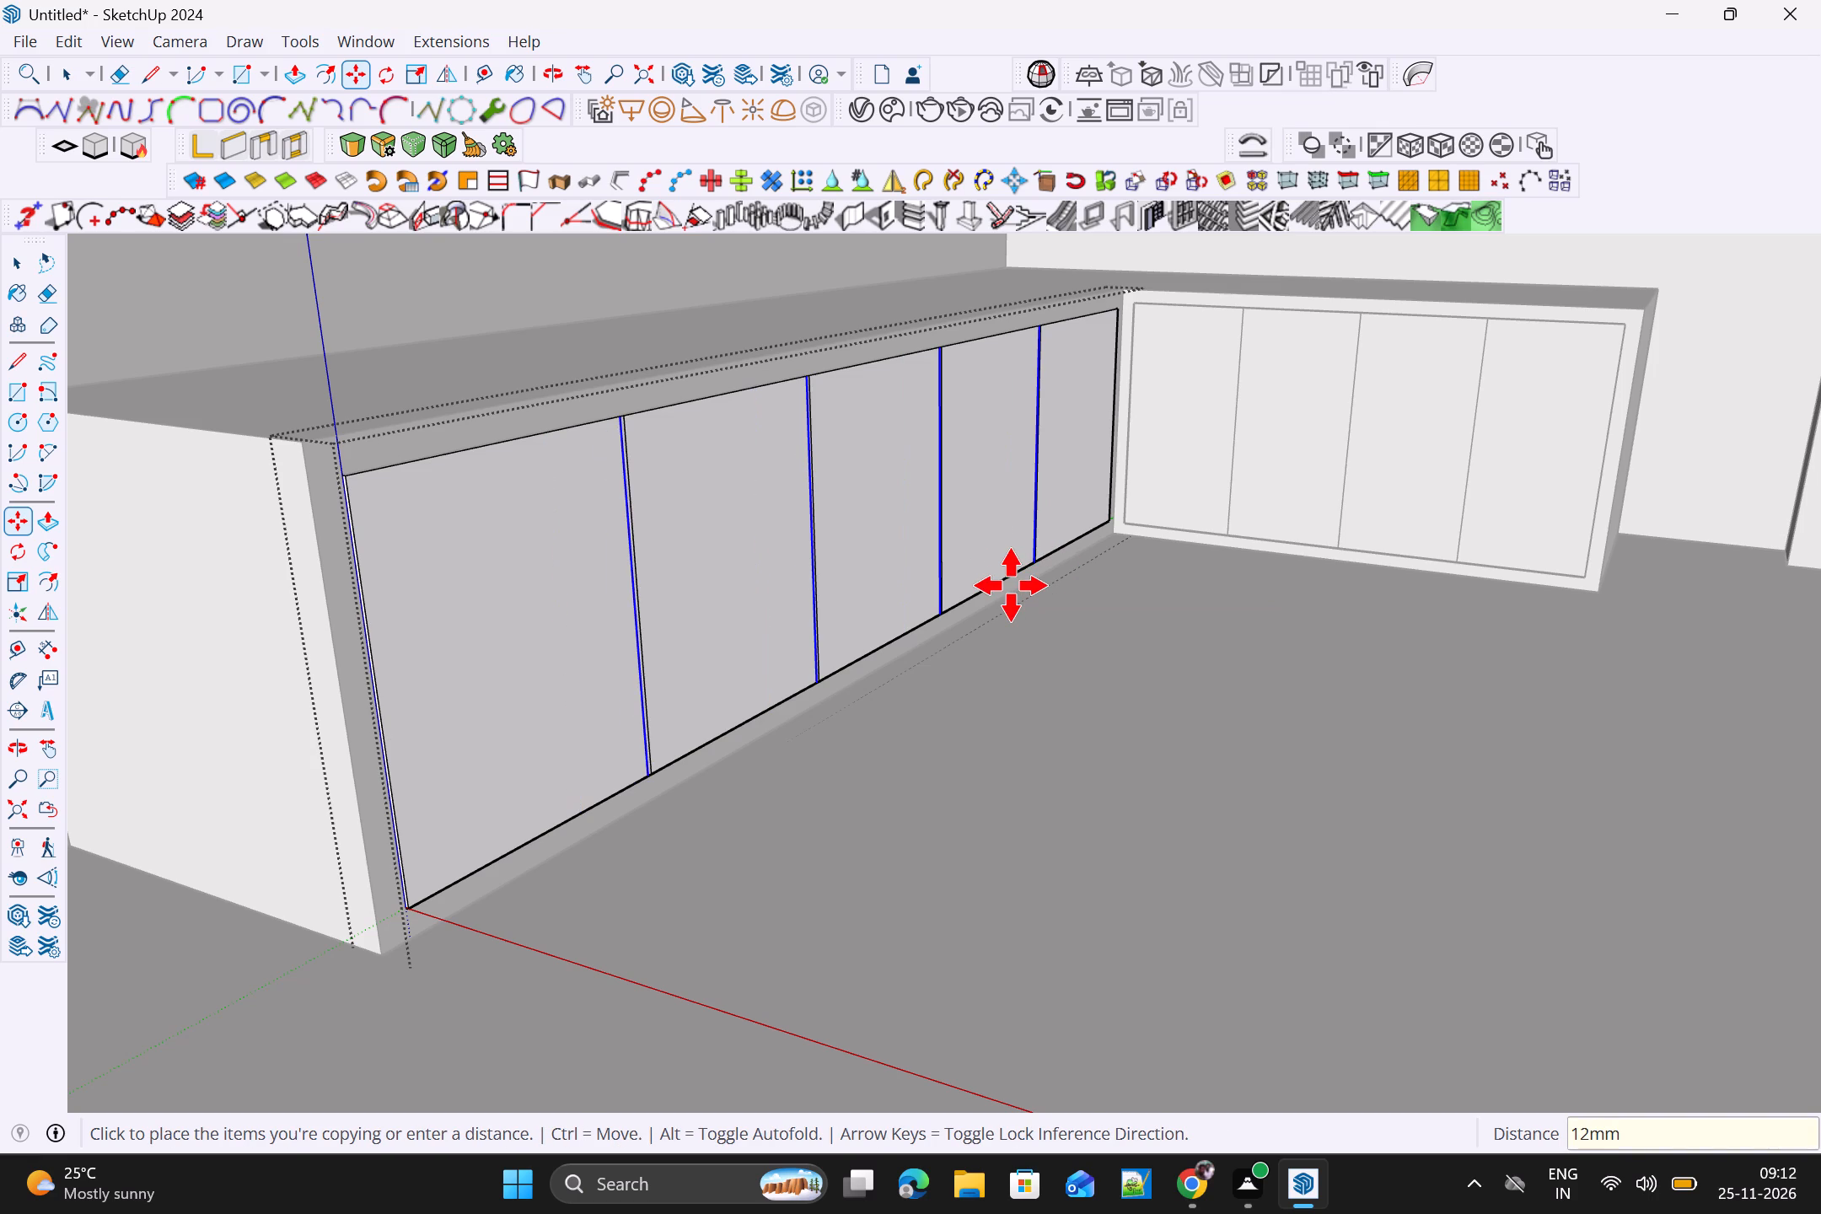
key(space)
click(1231, 596)
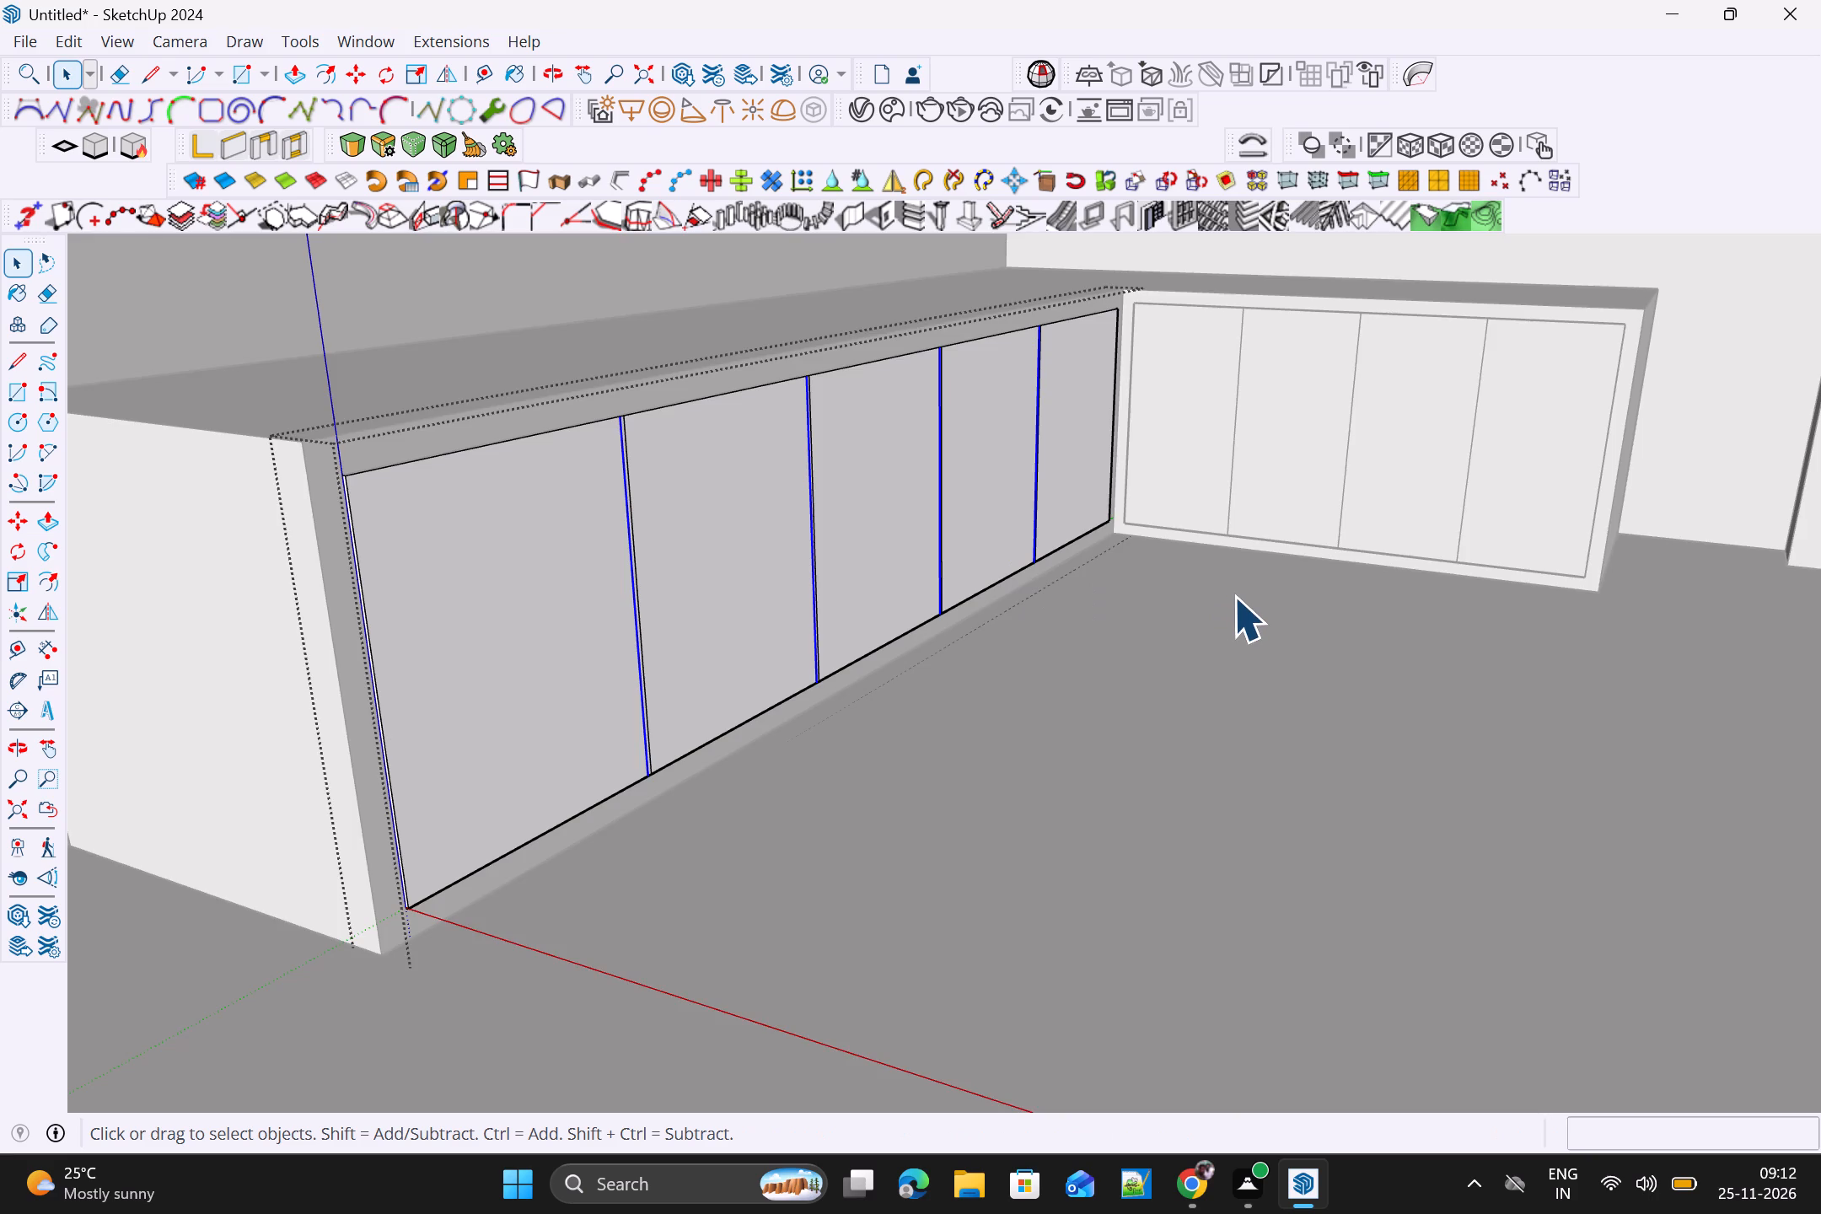
Inside the rear-wall leg's panel group, copy the three vertical division lines 7 mm towards the inner corner, and close the group.
scroll(1225, 464, up, 3)
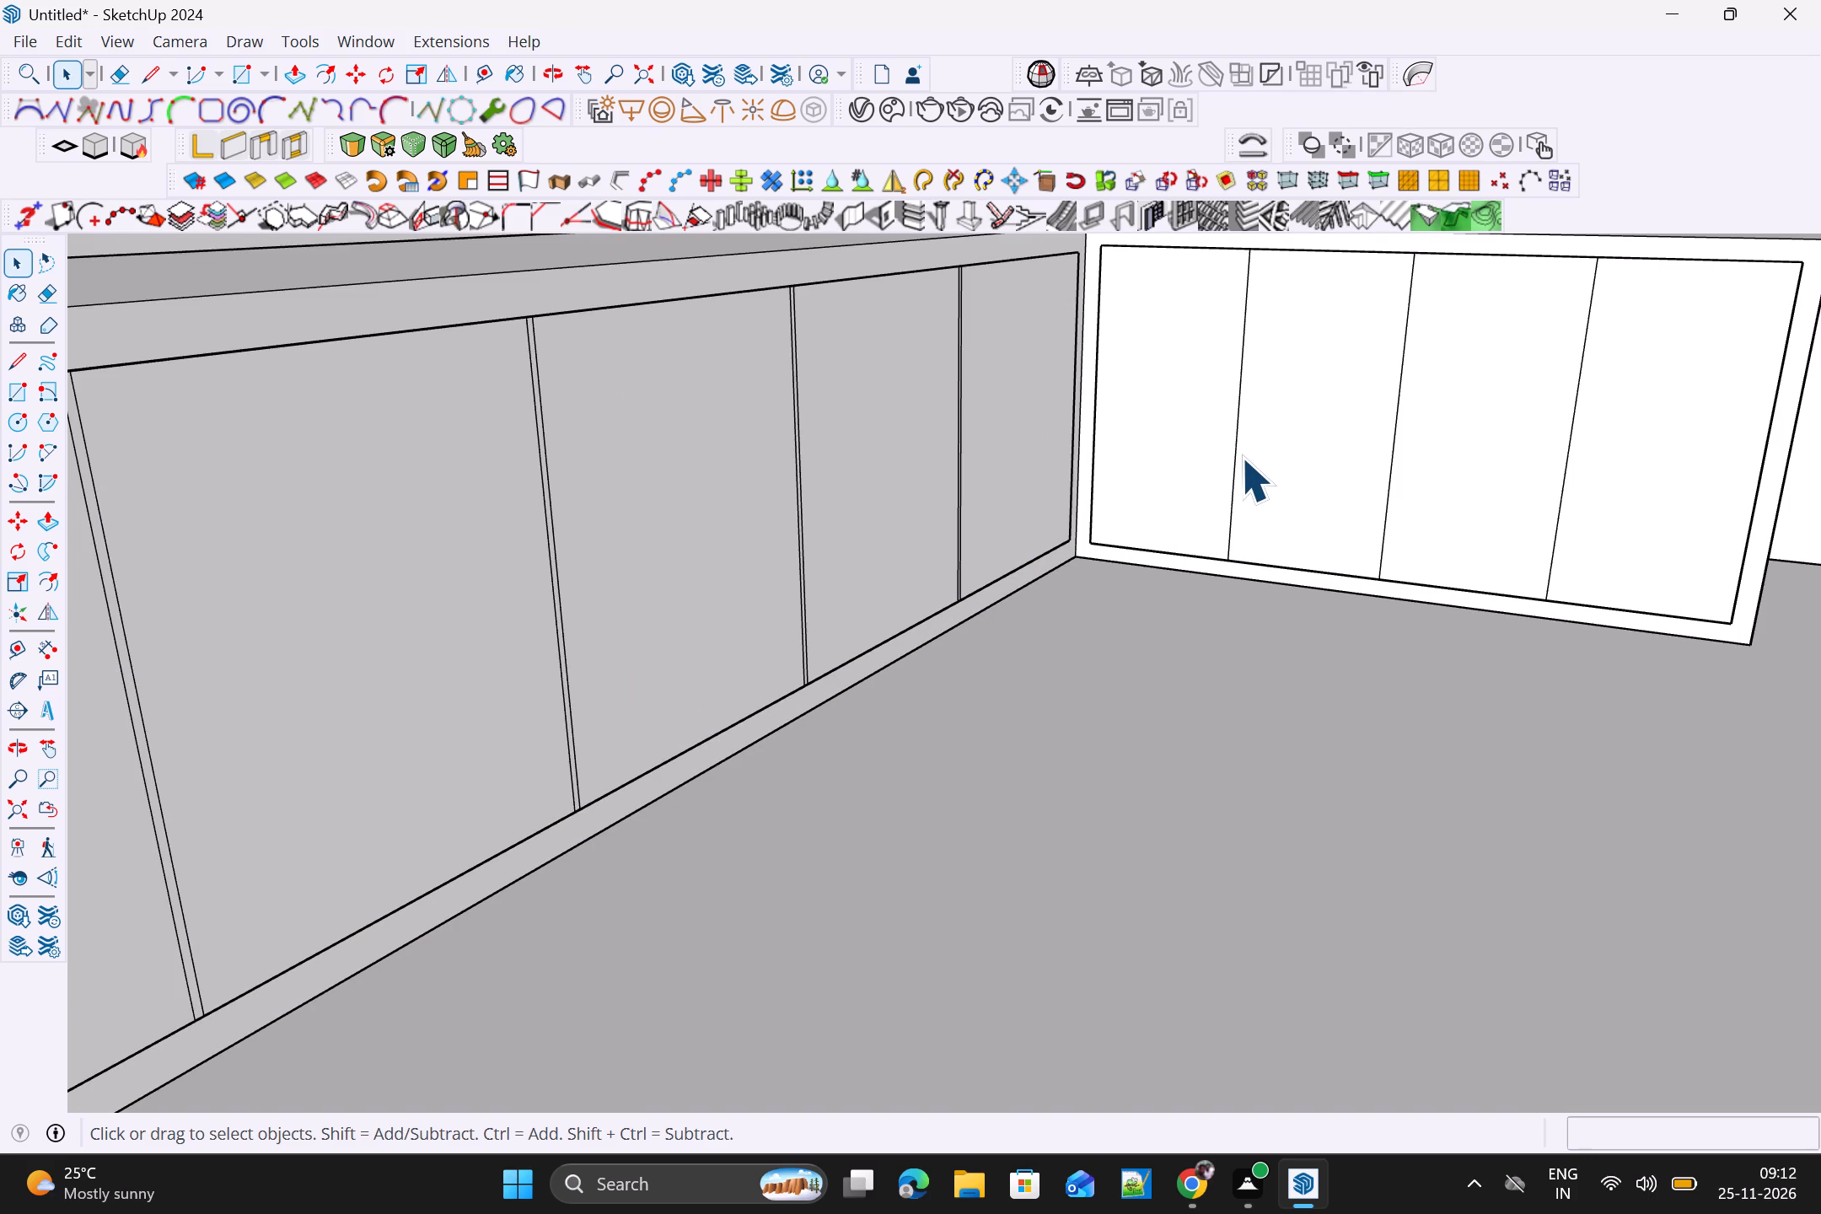
double_click(1242, 471)
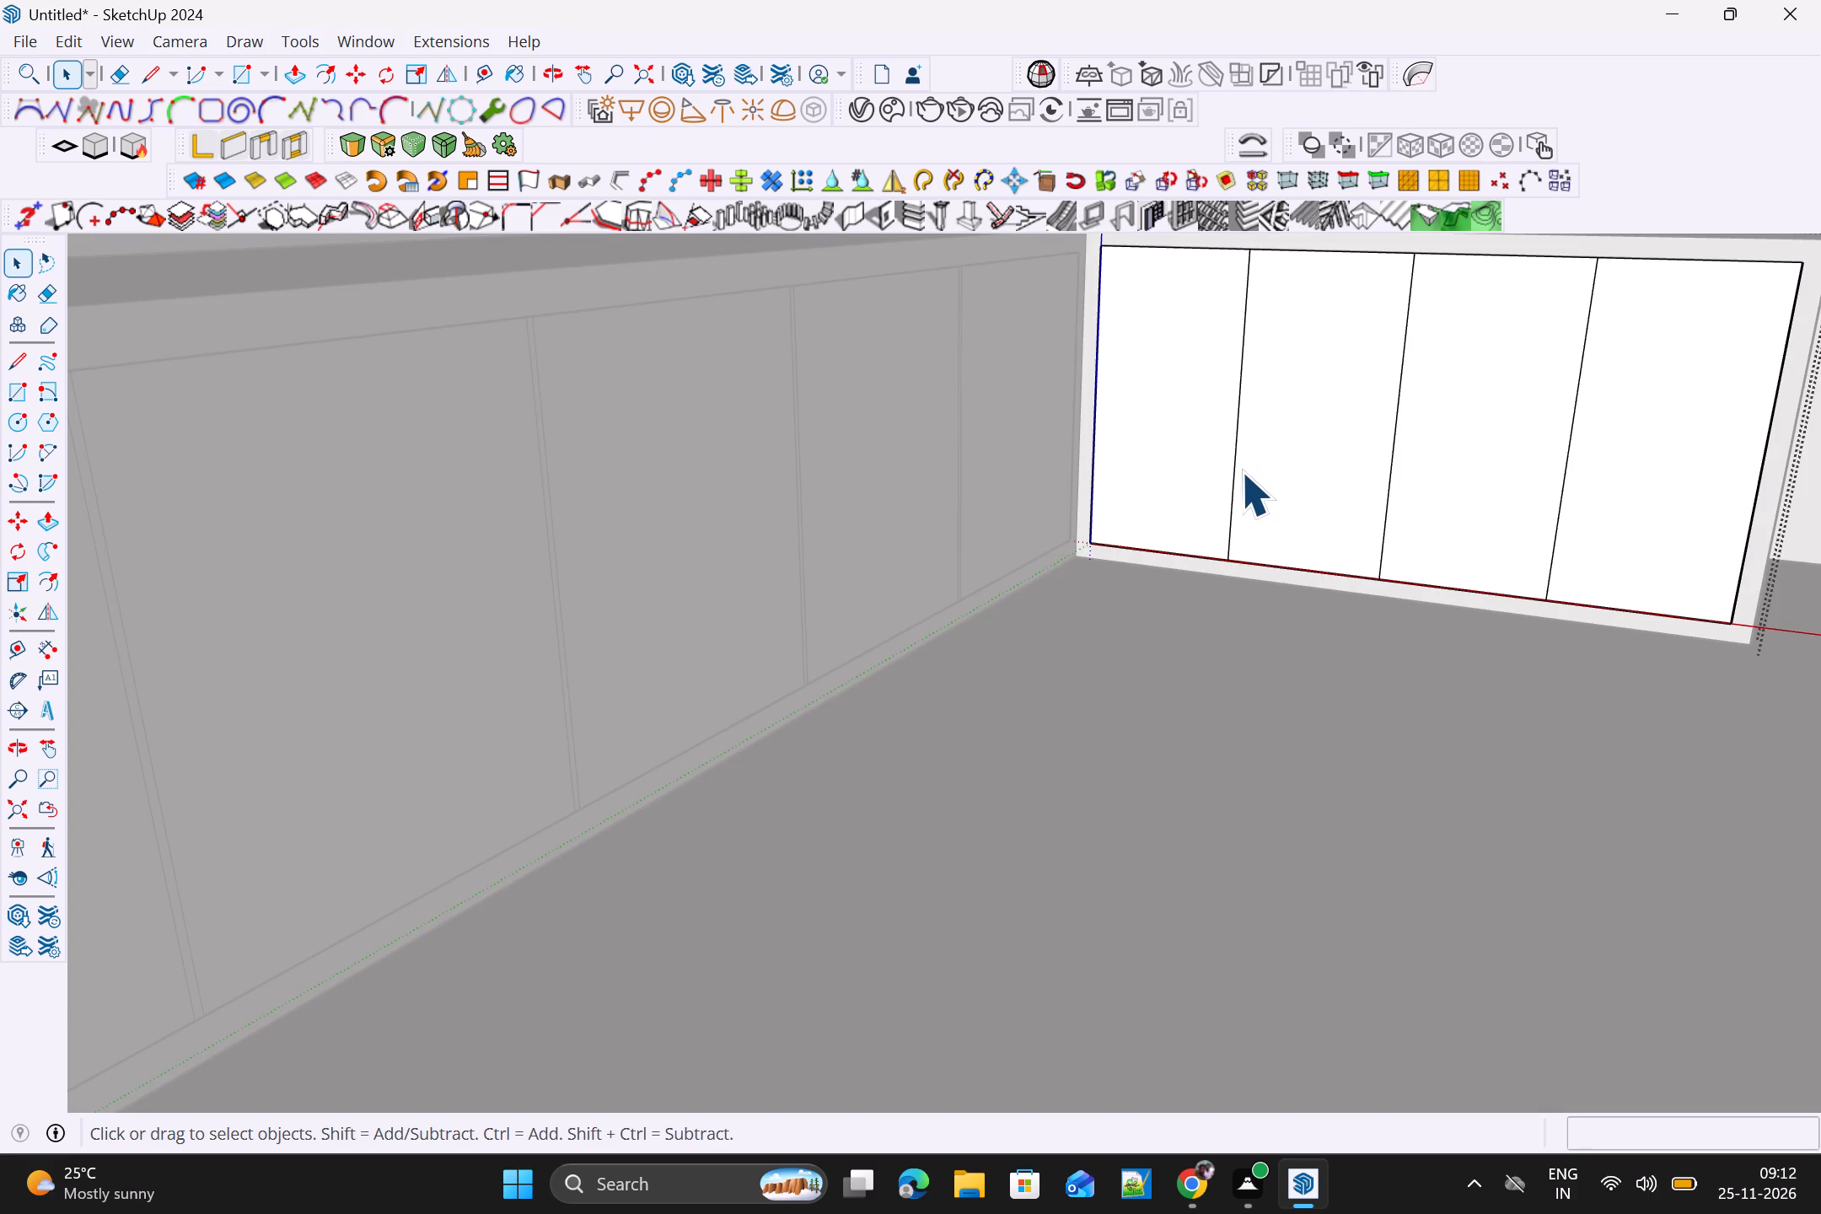
double_click(1237, 473)
click(1233, 475)
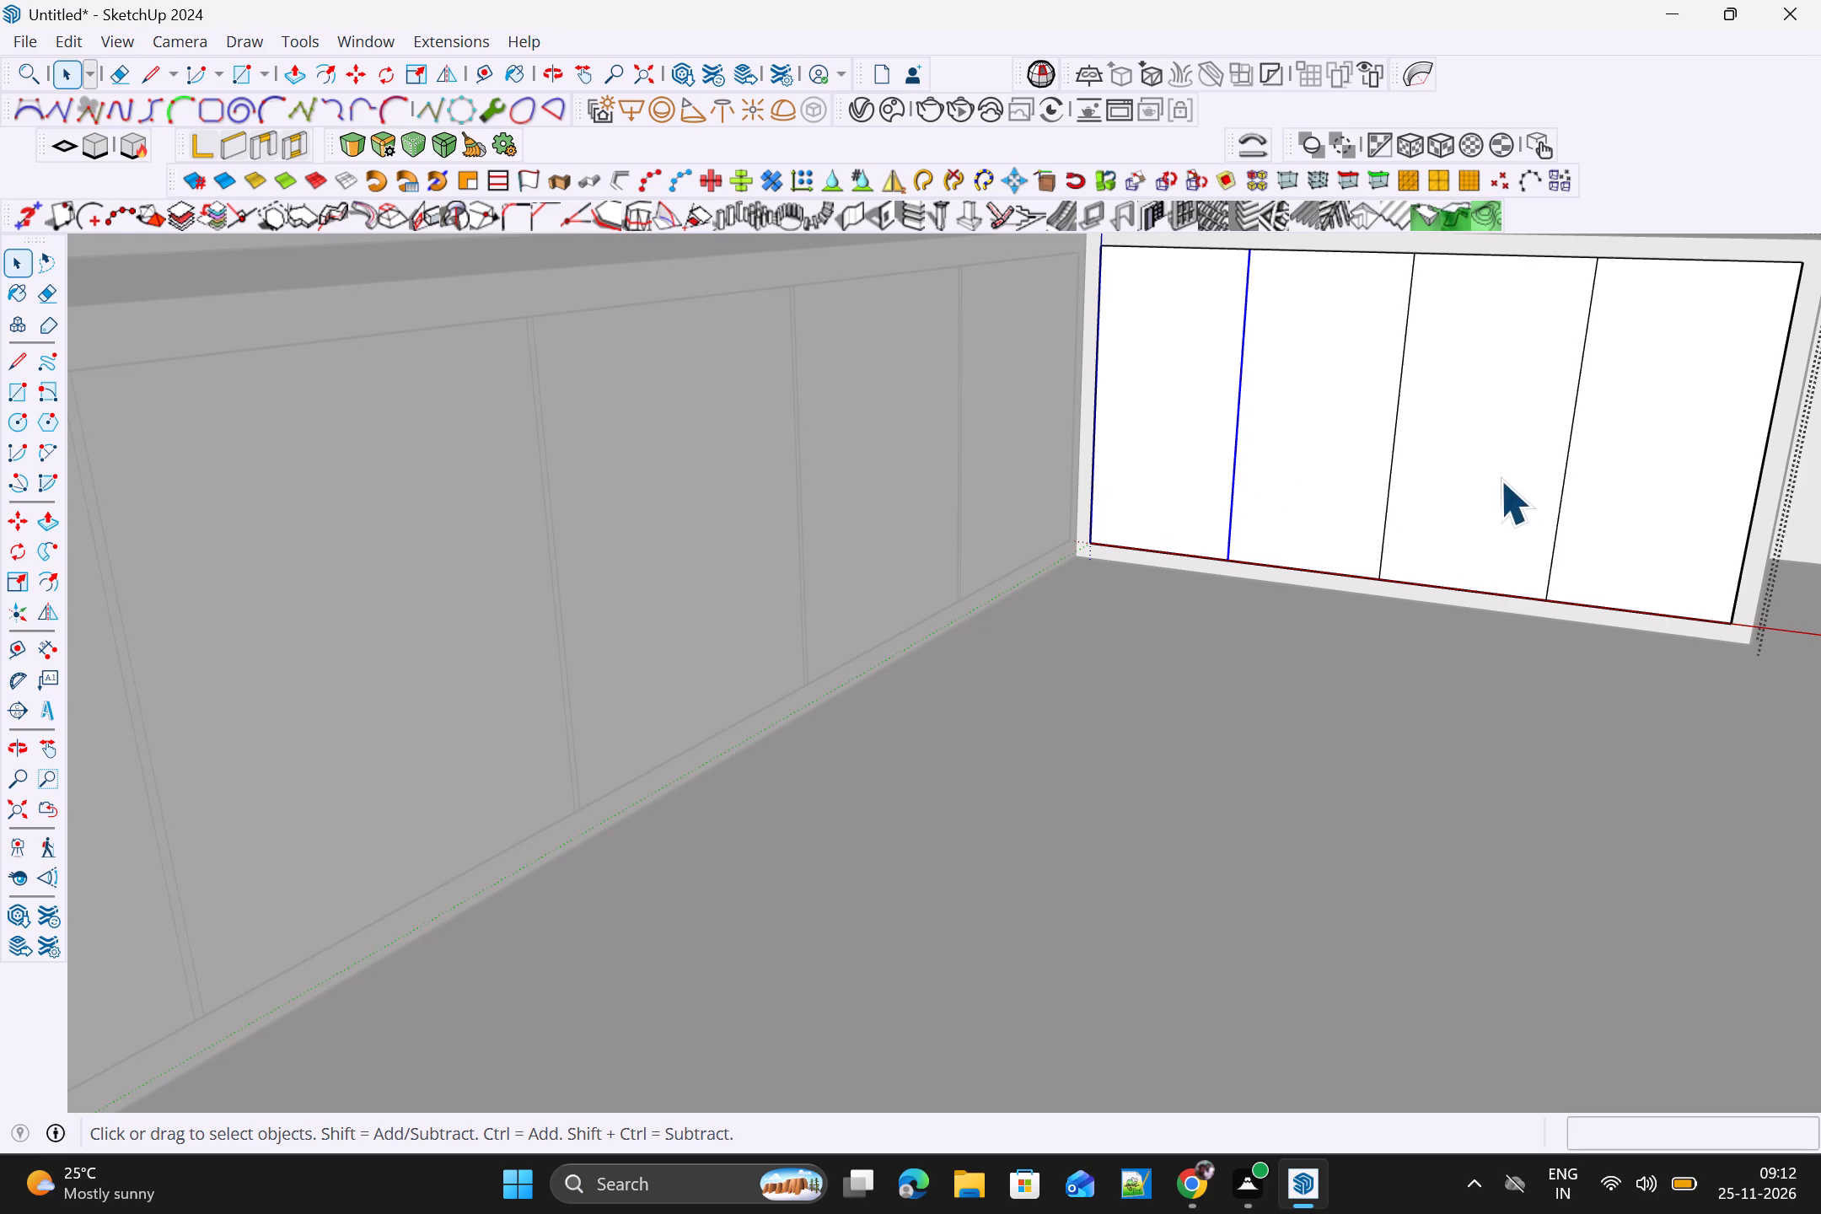
shift+click(1383, 517)
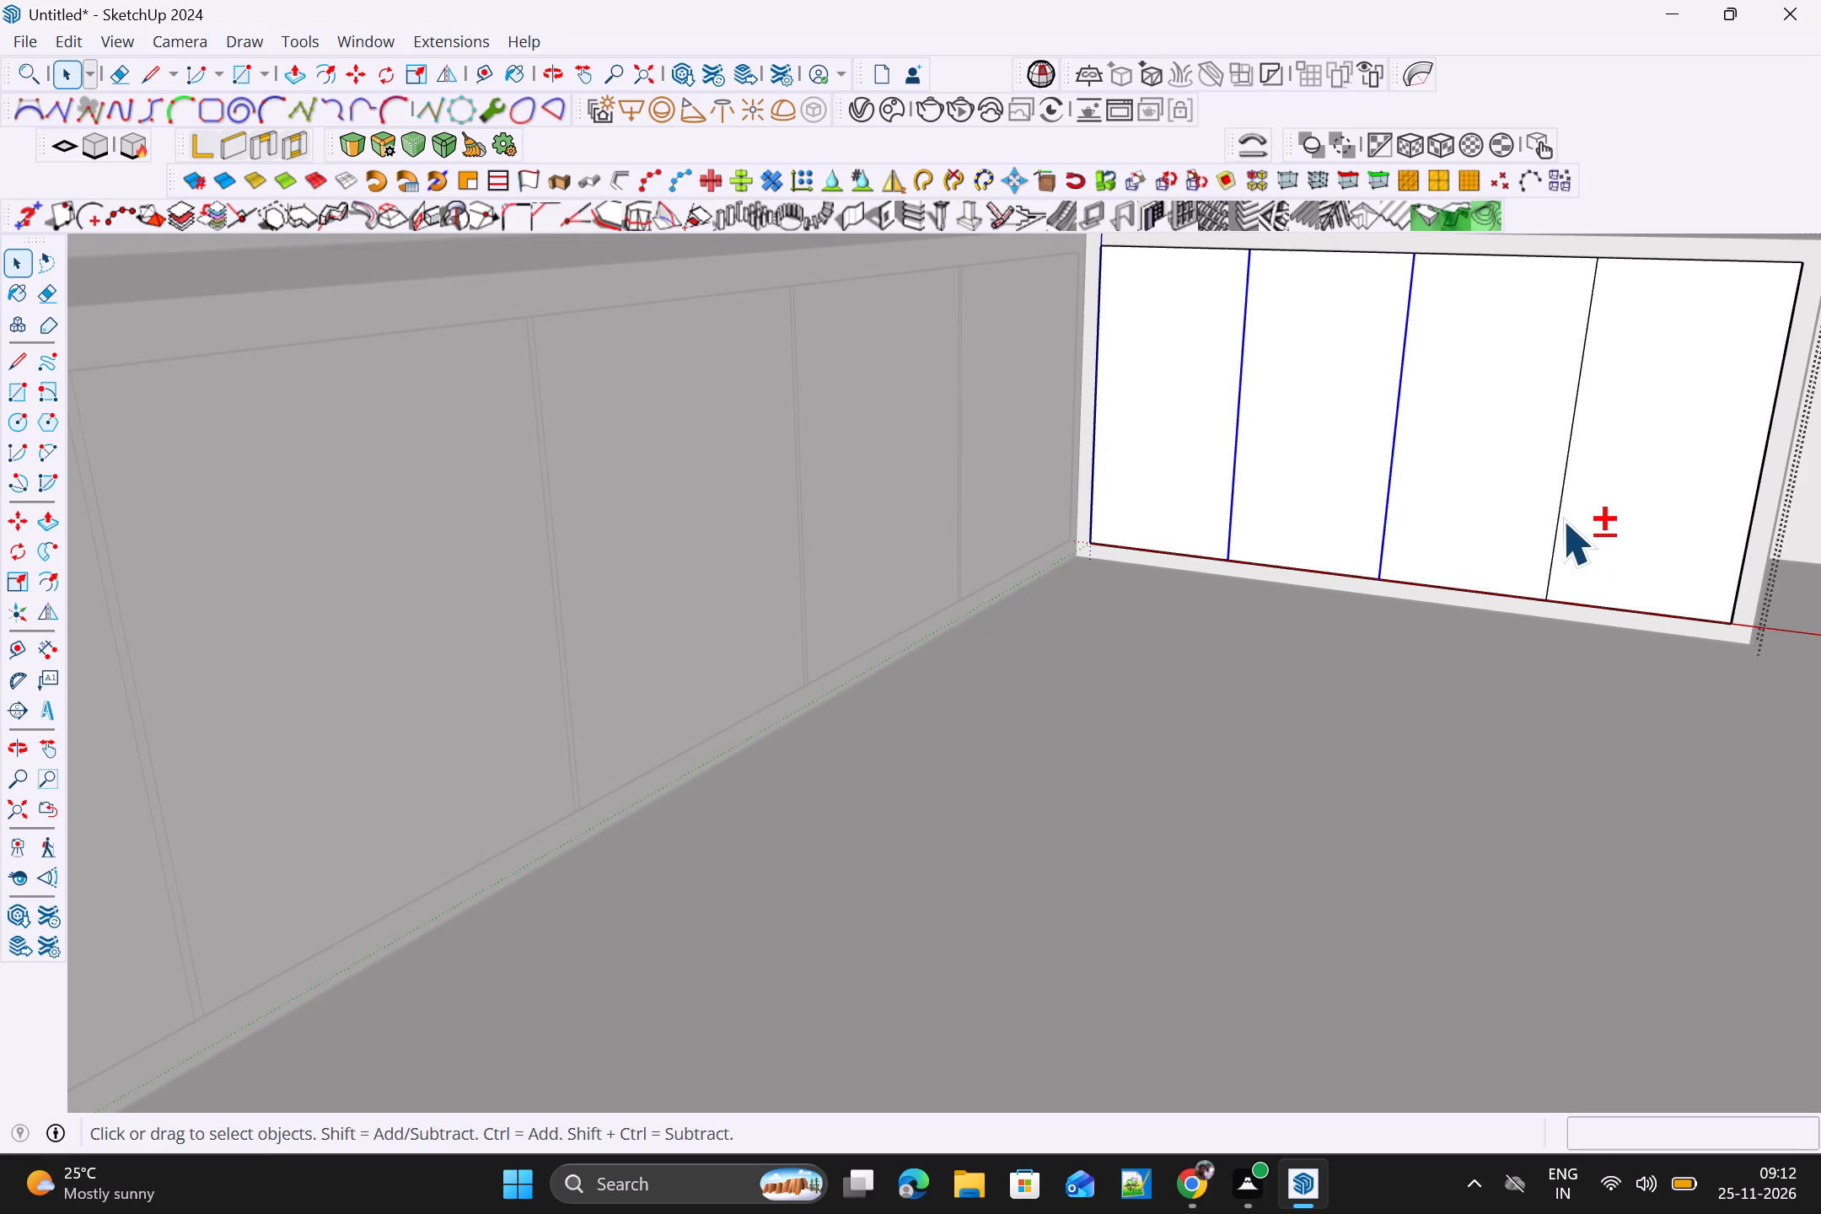
shift+click(1562, 520)
key(m)
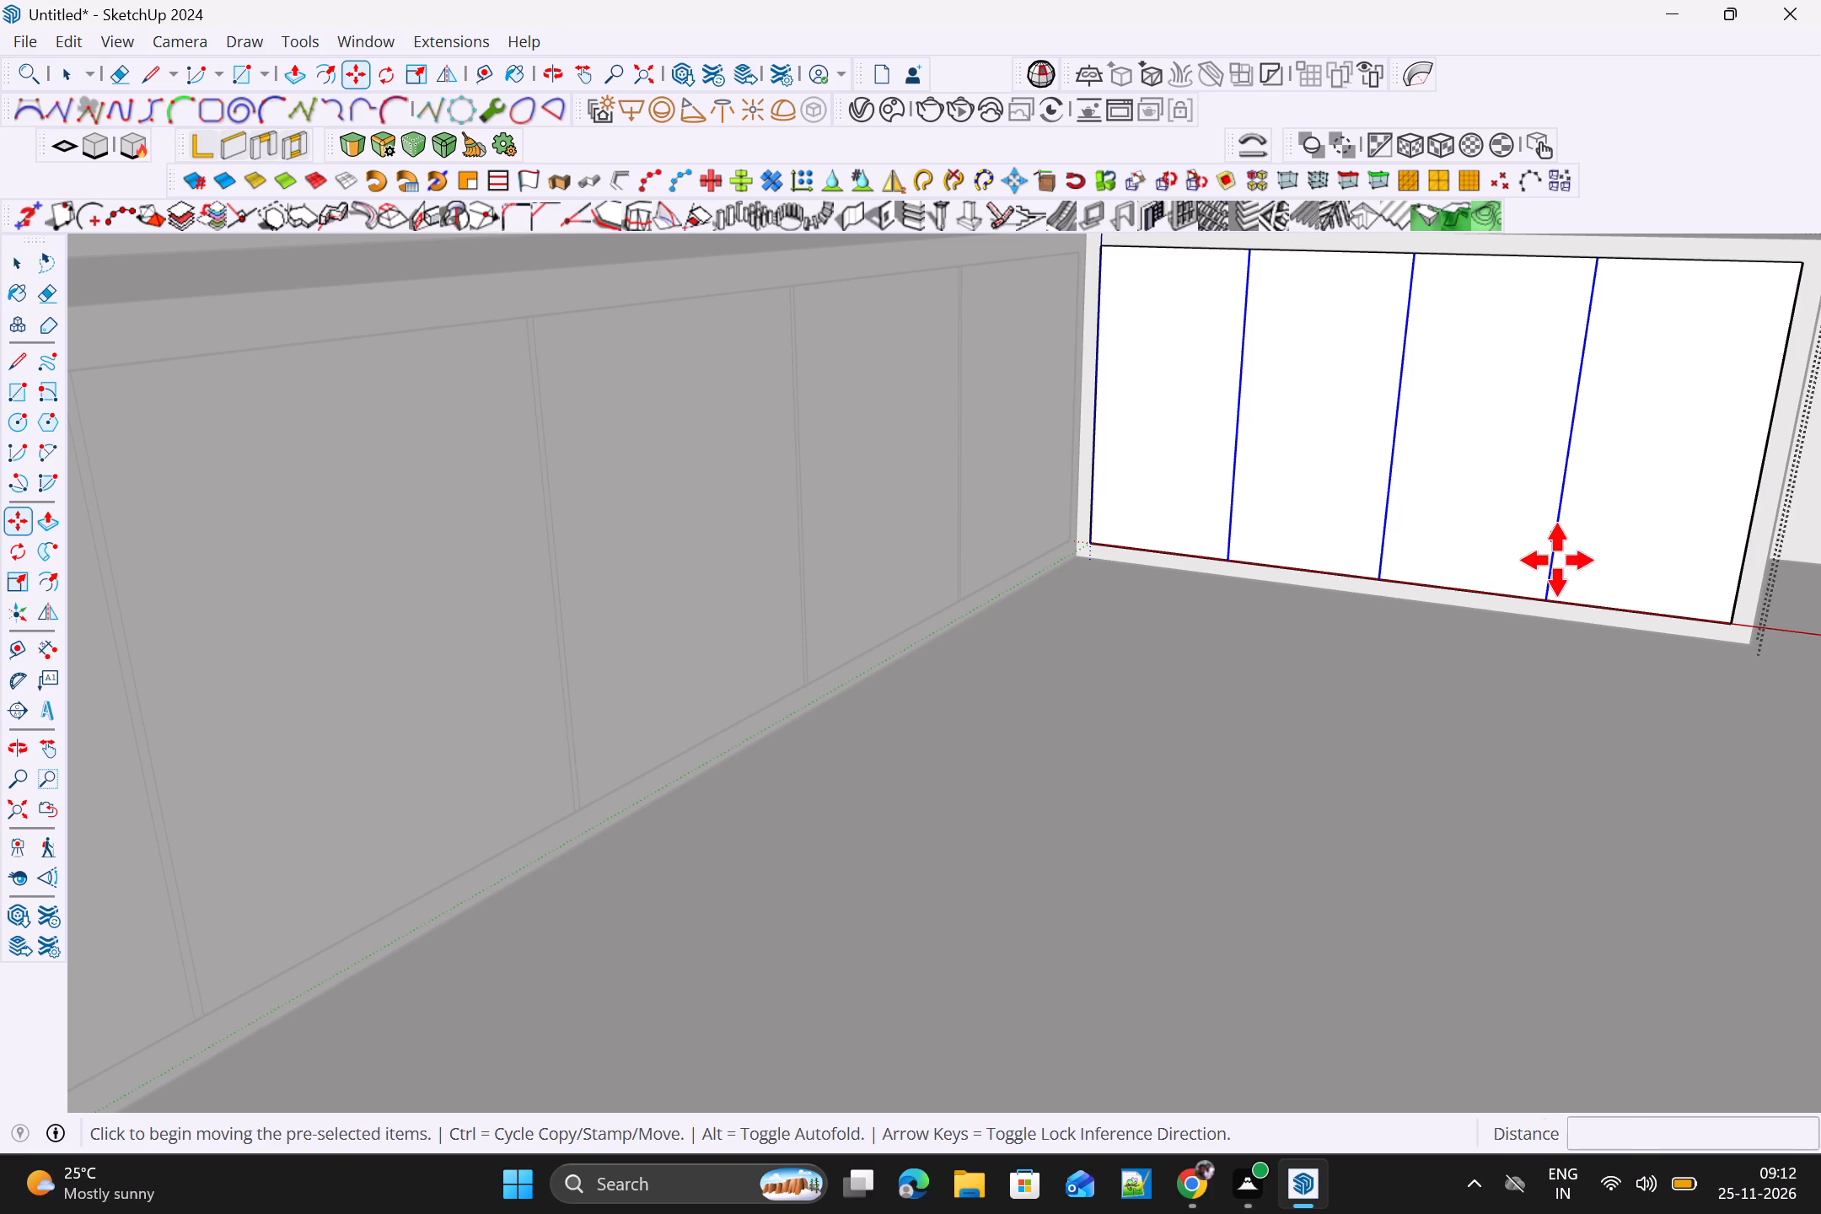
click(1547, 594)
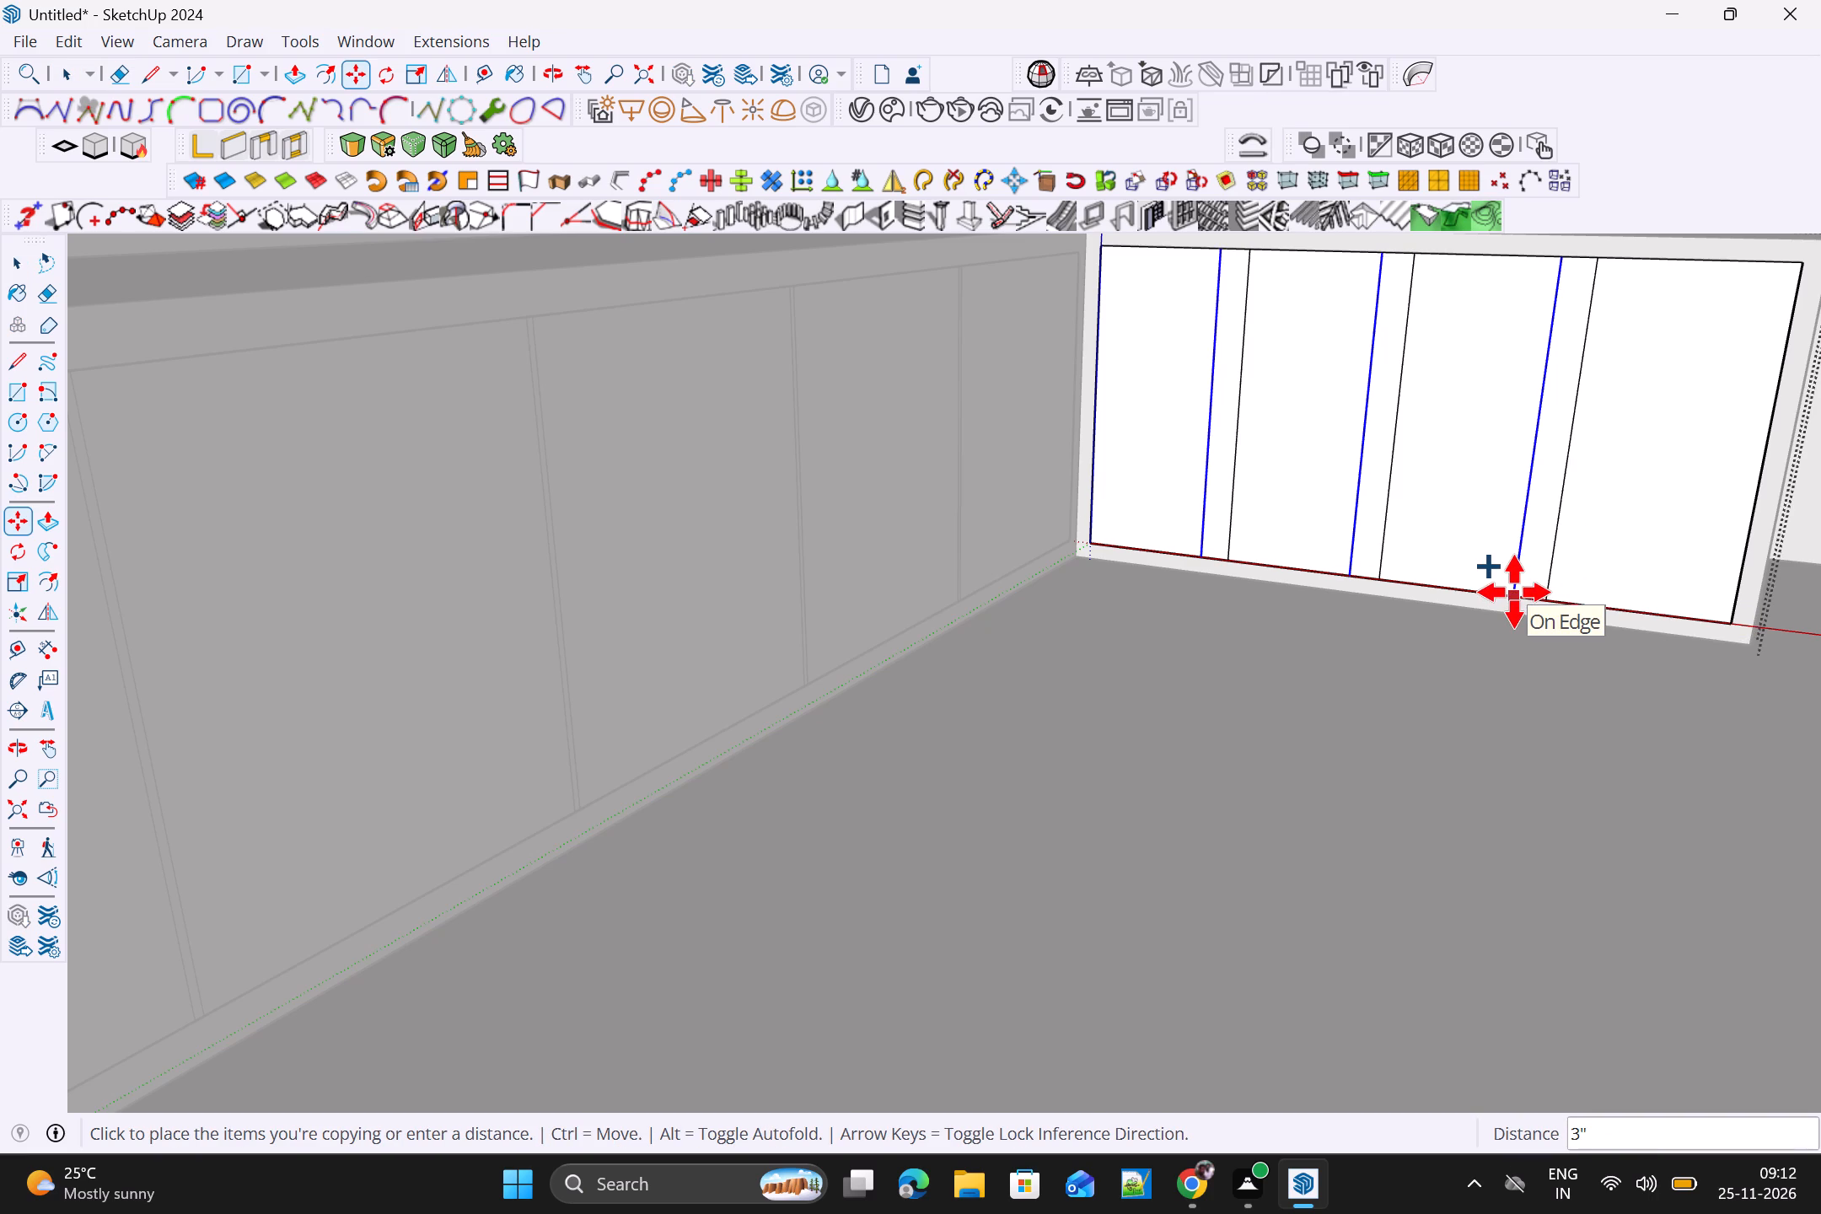
text(7mm)
key(Return)
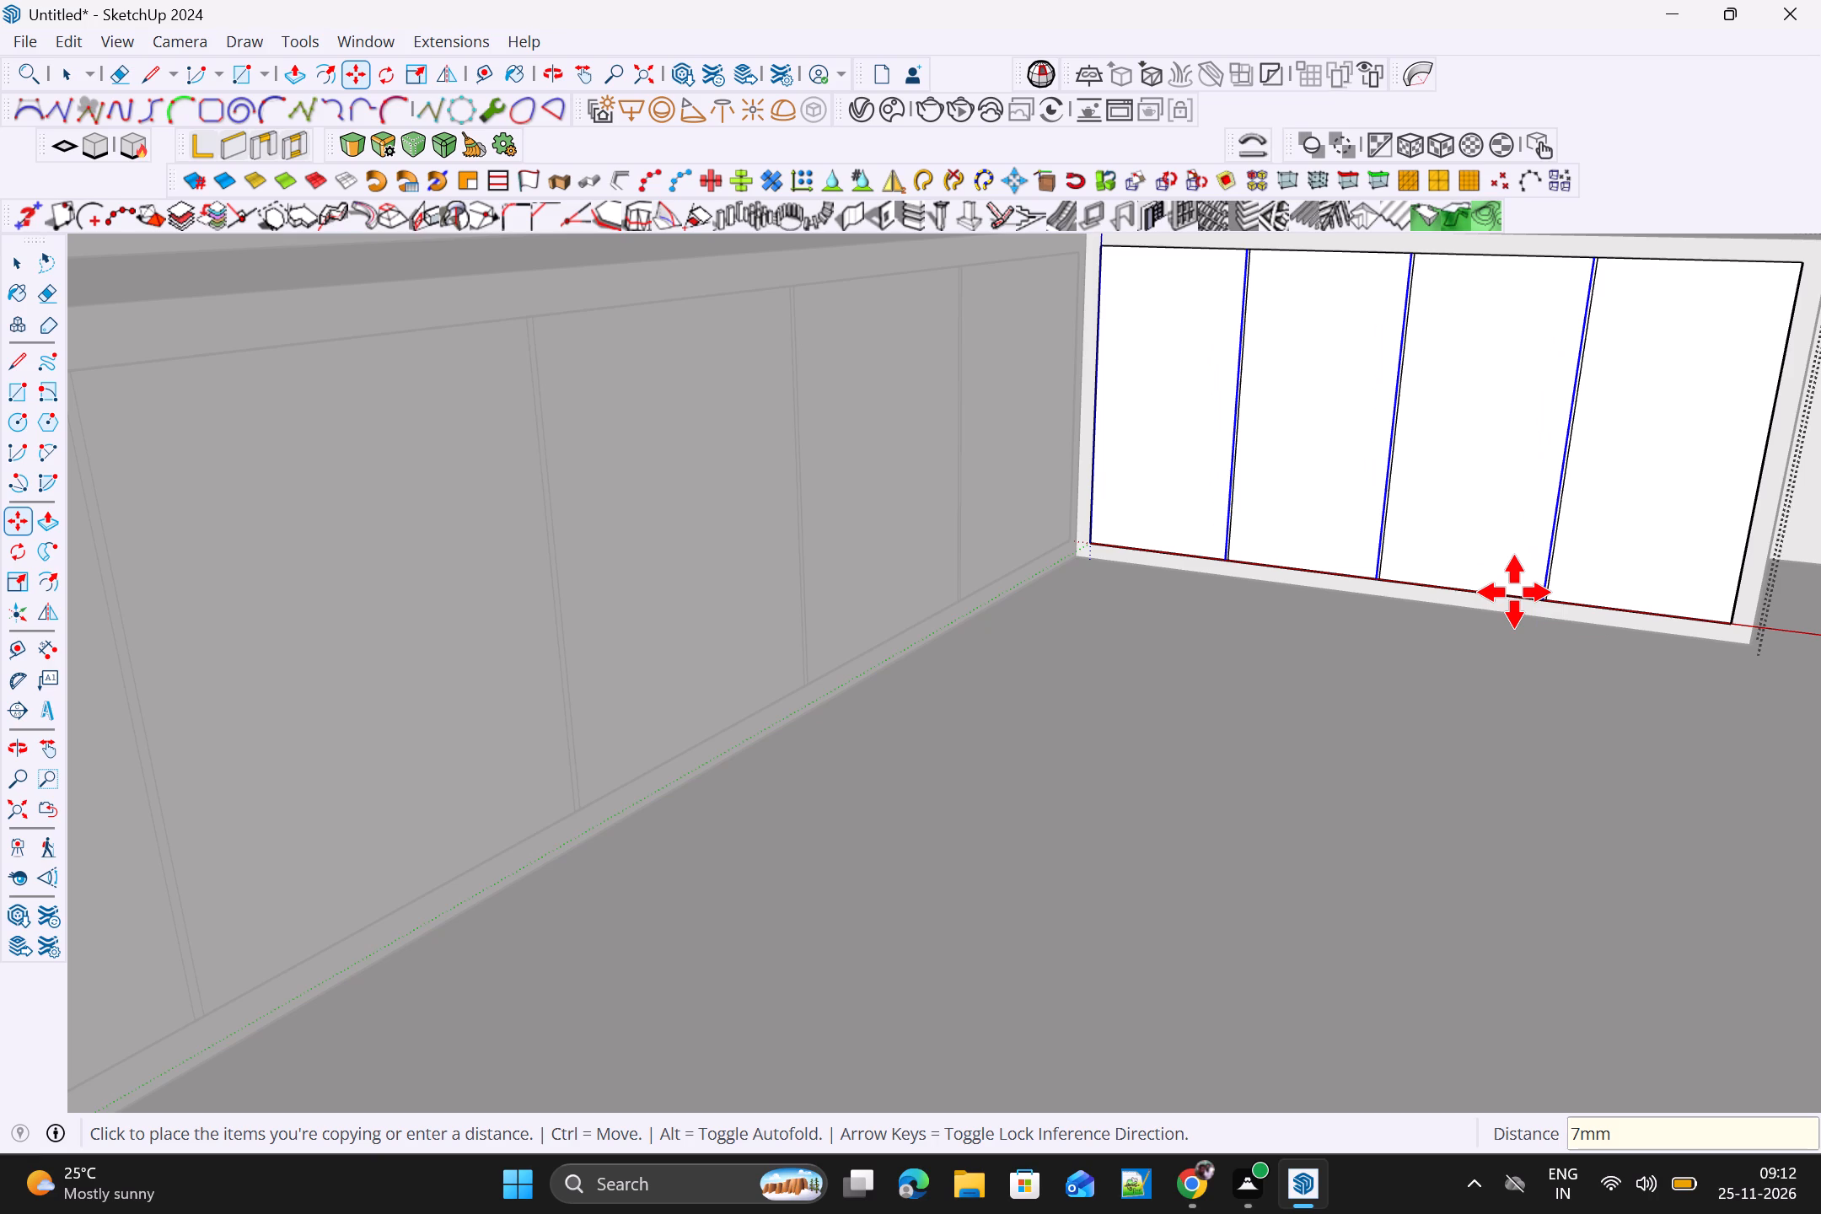
key(space)
click(1325, 709)
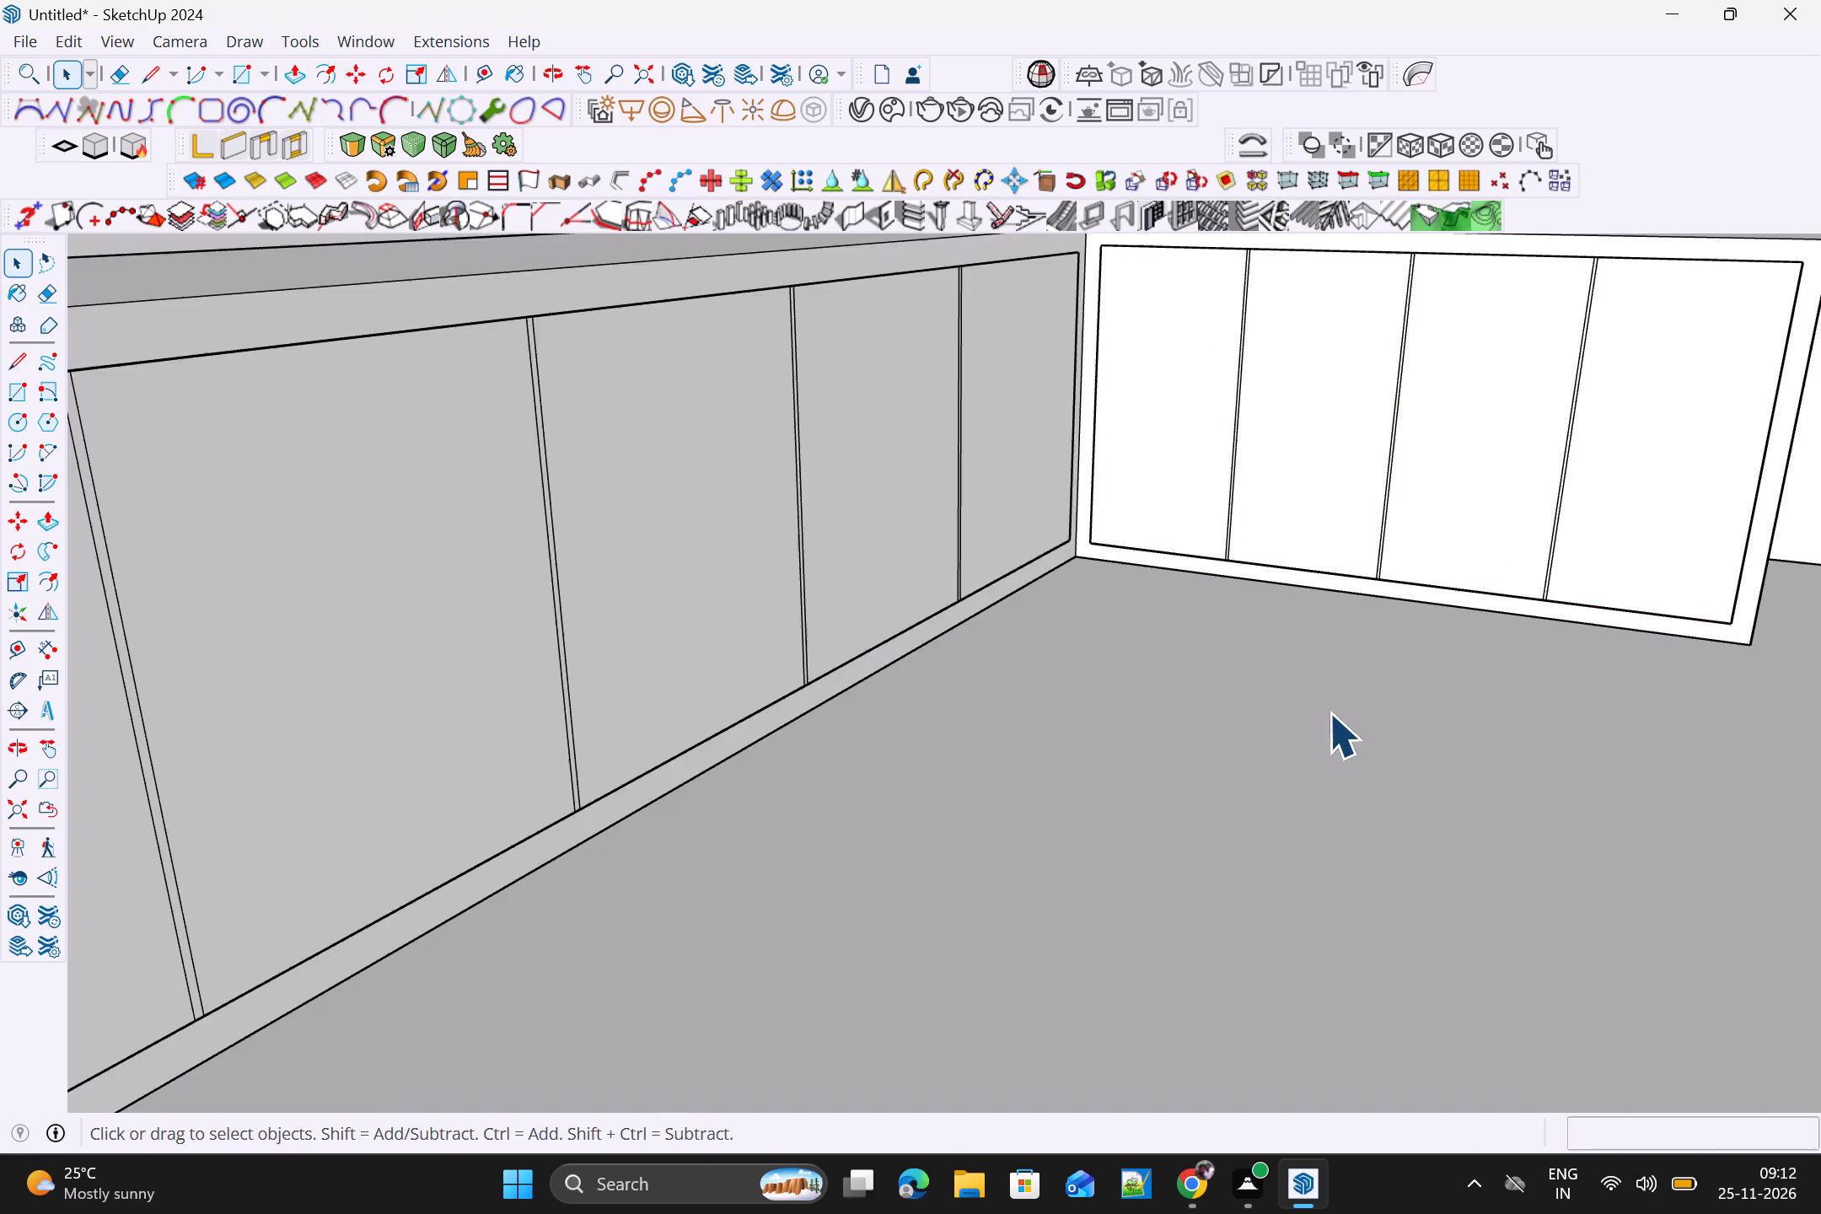
Open the long leg's panel group and push the narrow gap strip farthest from the inner corner inward about 1/4".
scroll(1329, 712, down, 4)
middle_drag(1414, 768, 1372, 816)
middle_drag(424, 921, 353, 795)
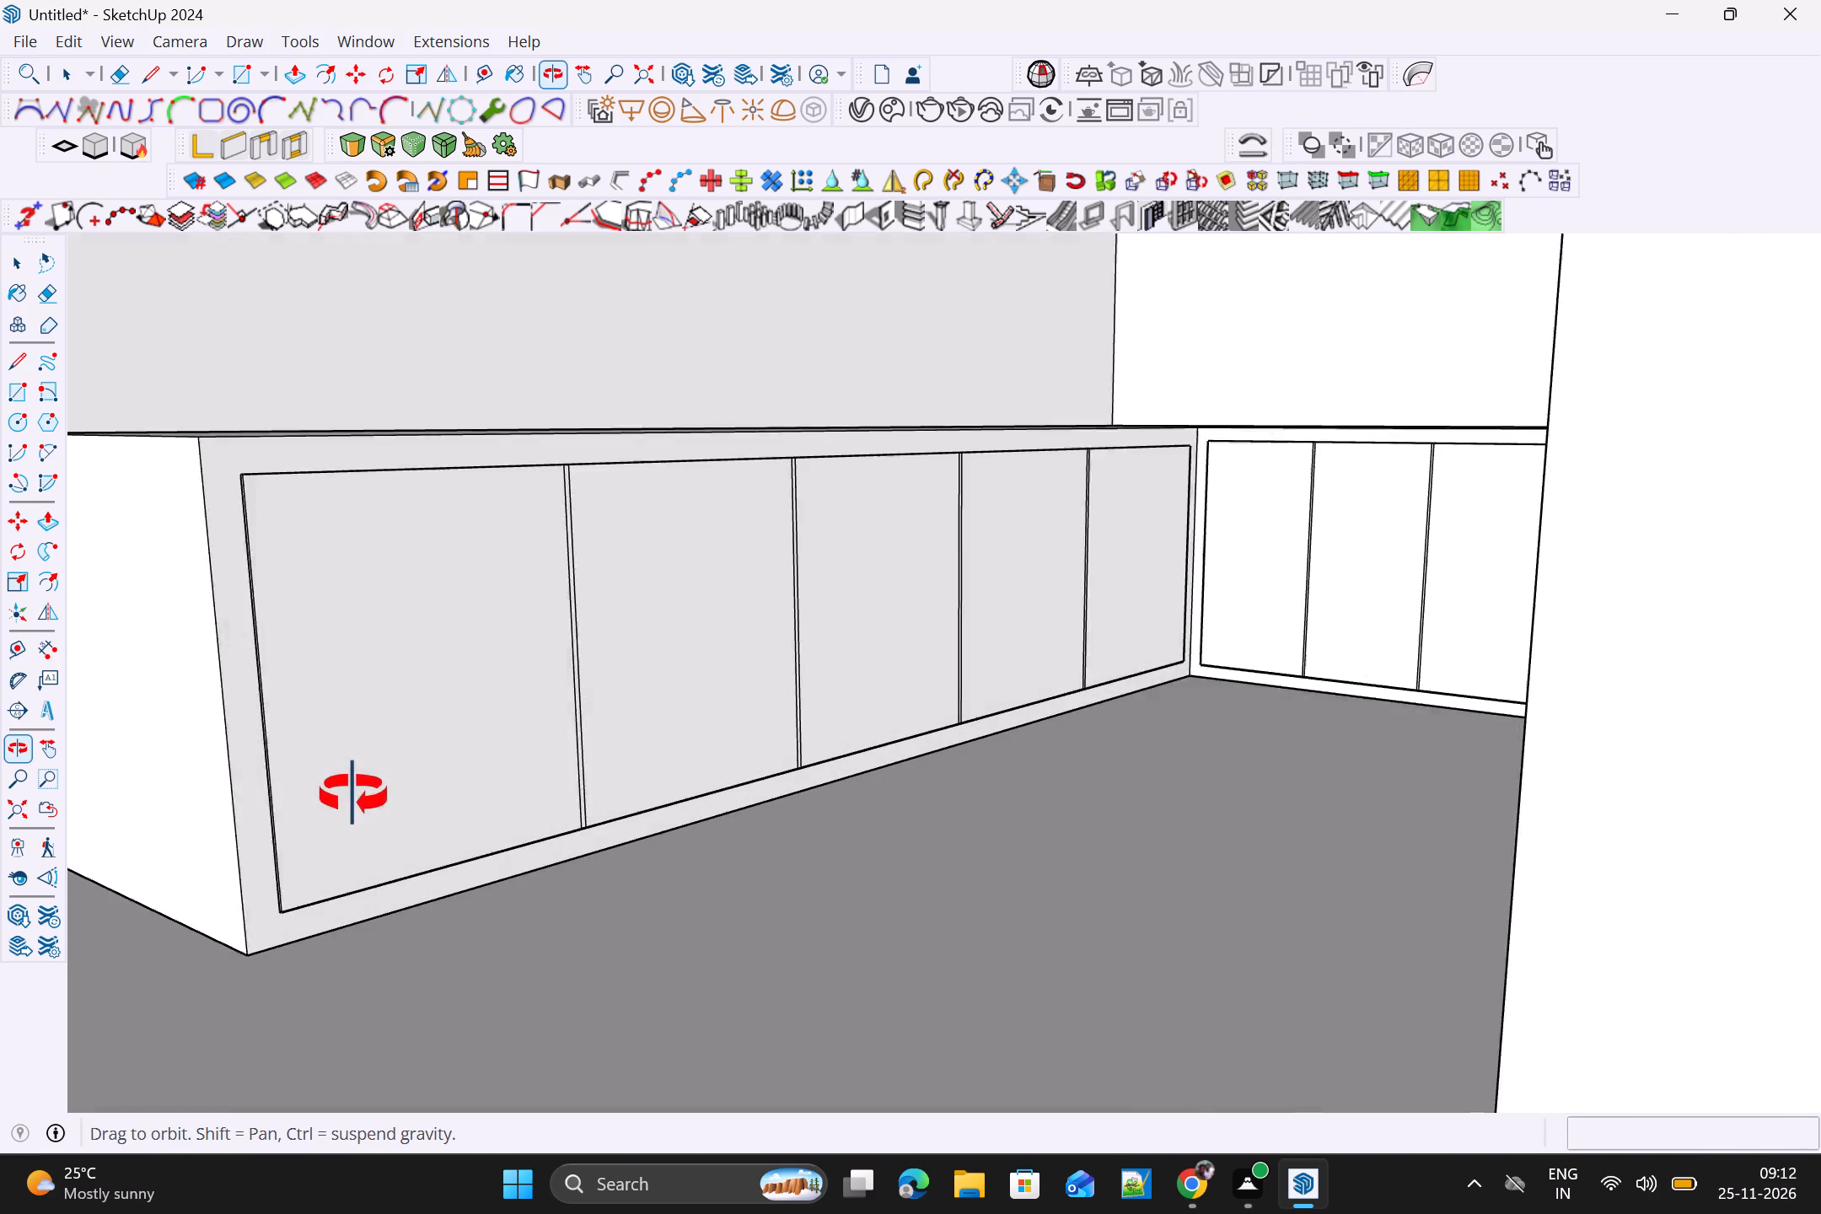
middle_drag(353, 795, 342, 803)
scroll(462, 699, up, 2)
middle_drag(660, 682, 632, 815)
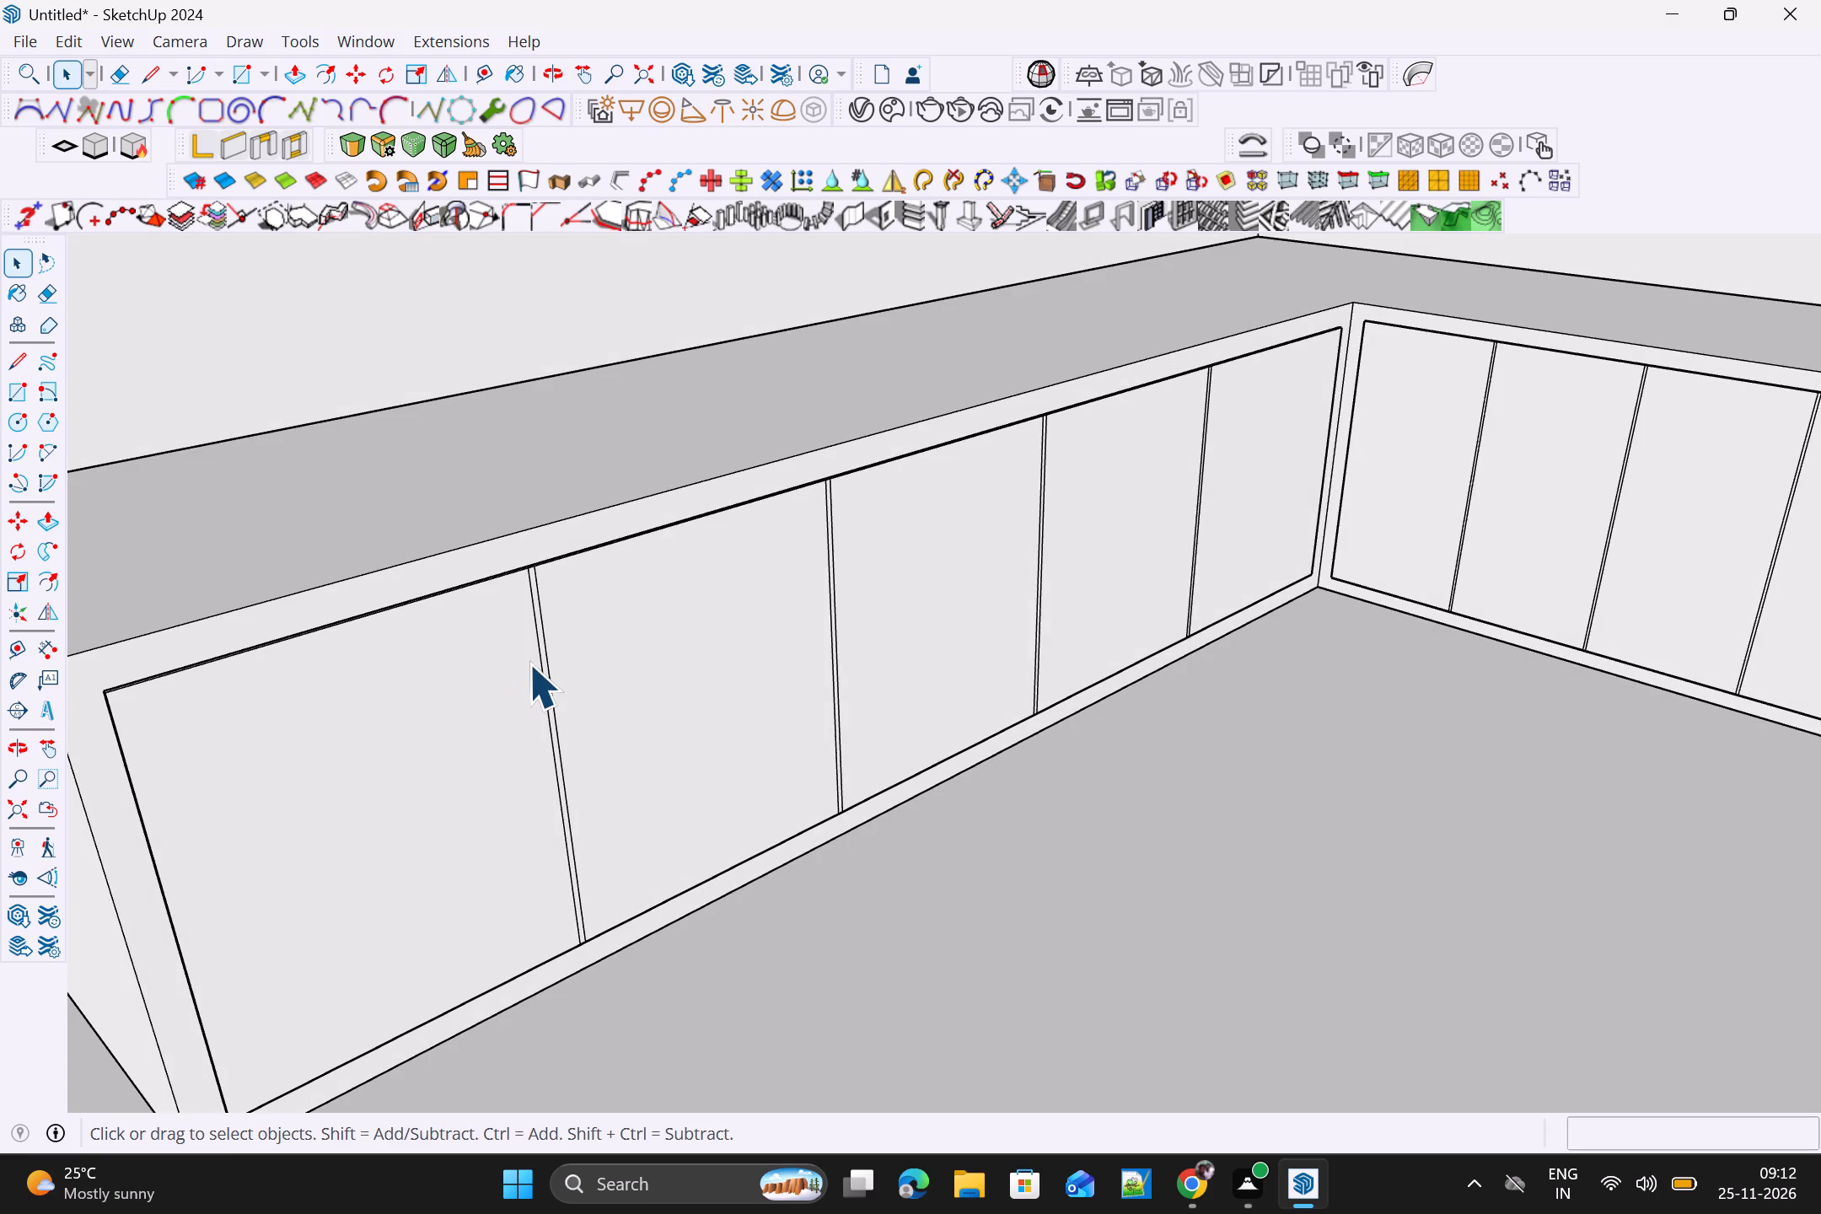
click(534, 659)
scroll(534, 658, up, 3)
triple_click(549, 643)
click(545, 629)
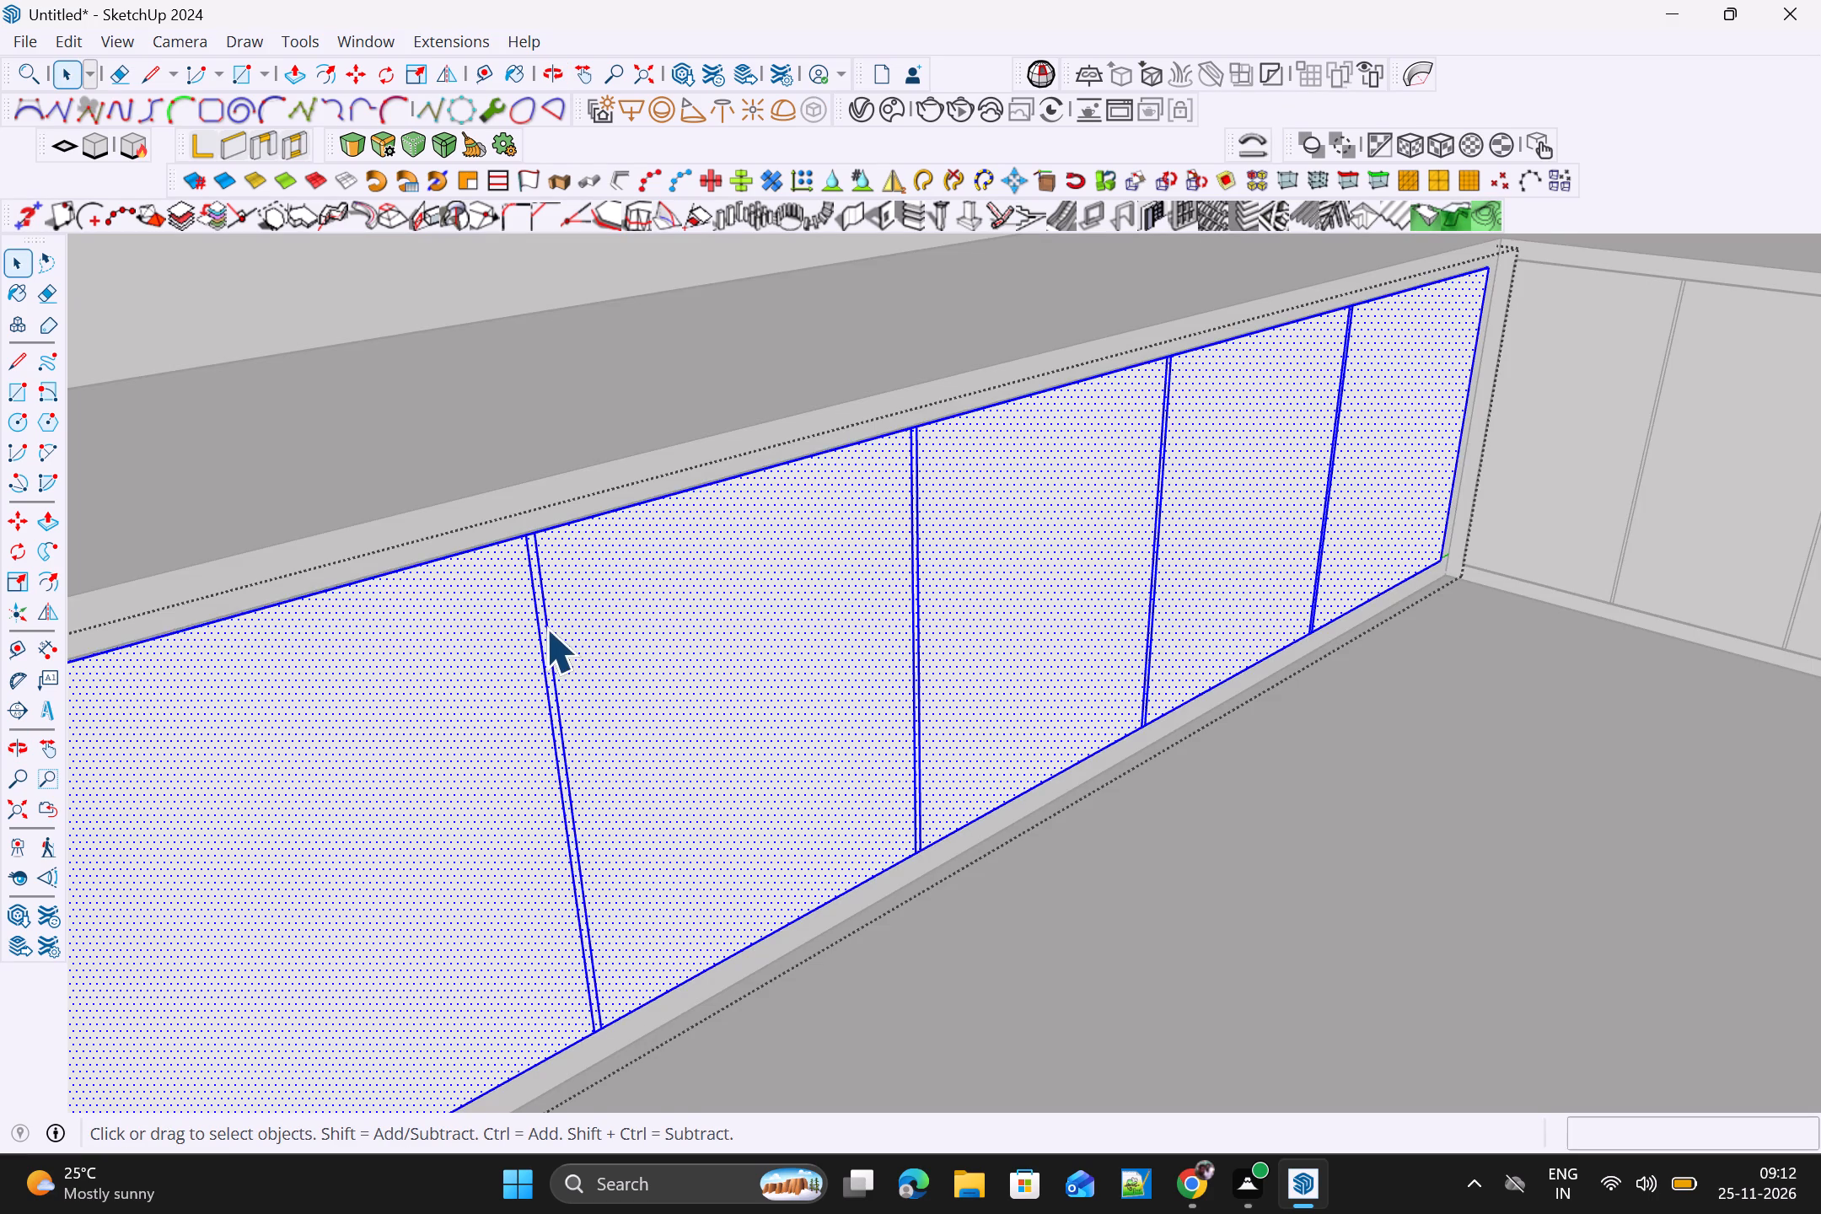
scroll(545, 628, up, 2)
click(541, 631)
scroll(541, 631, up, 3)
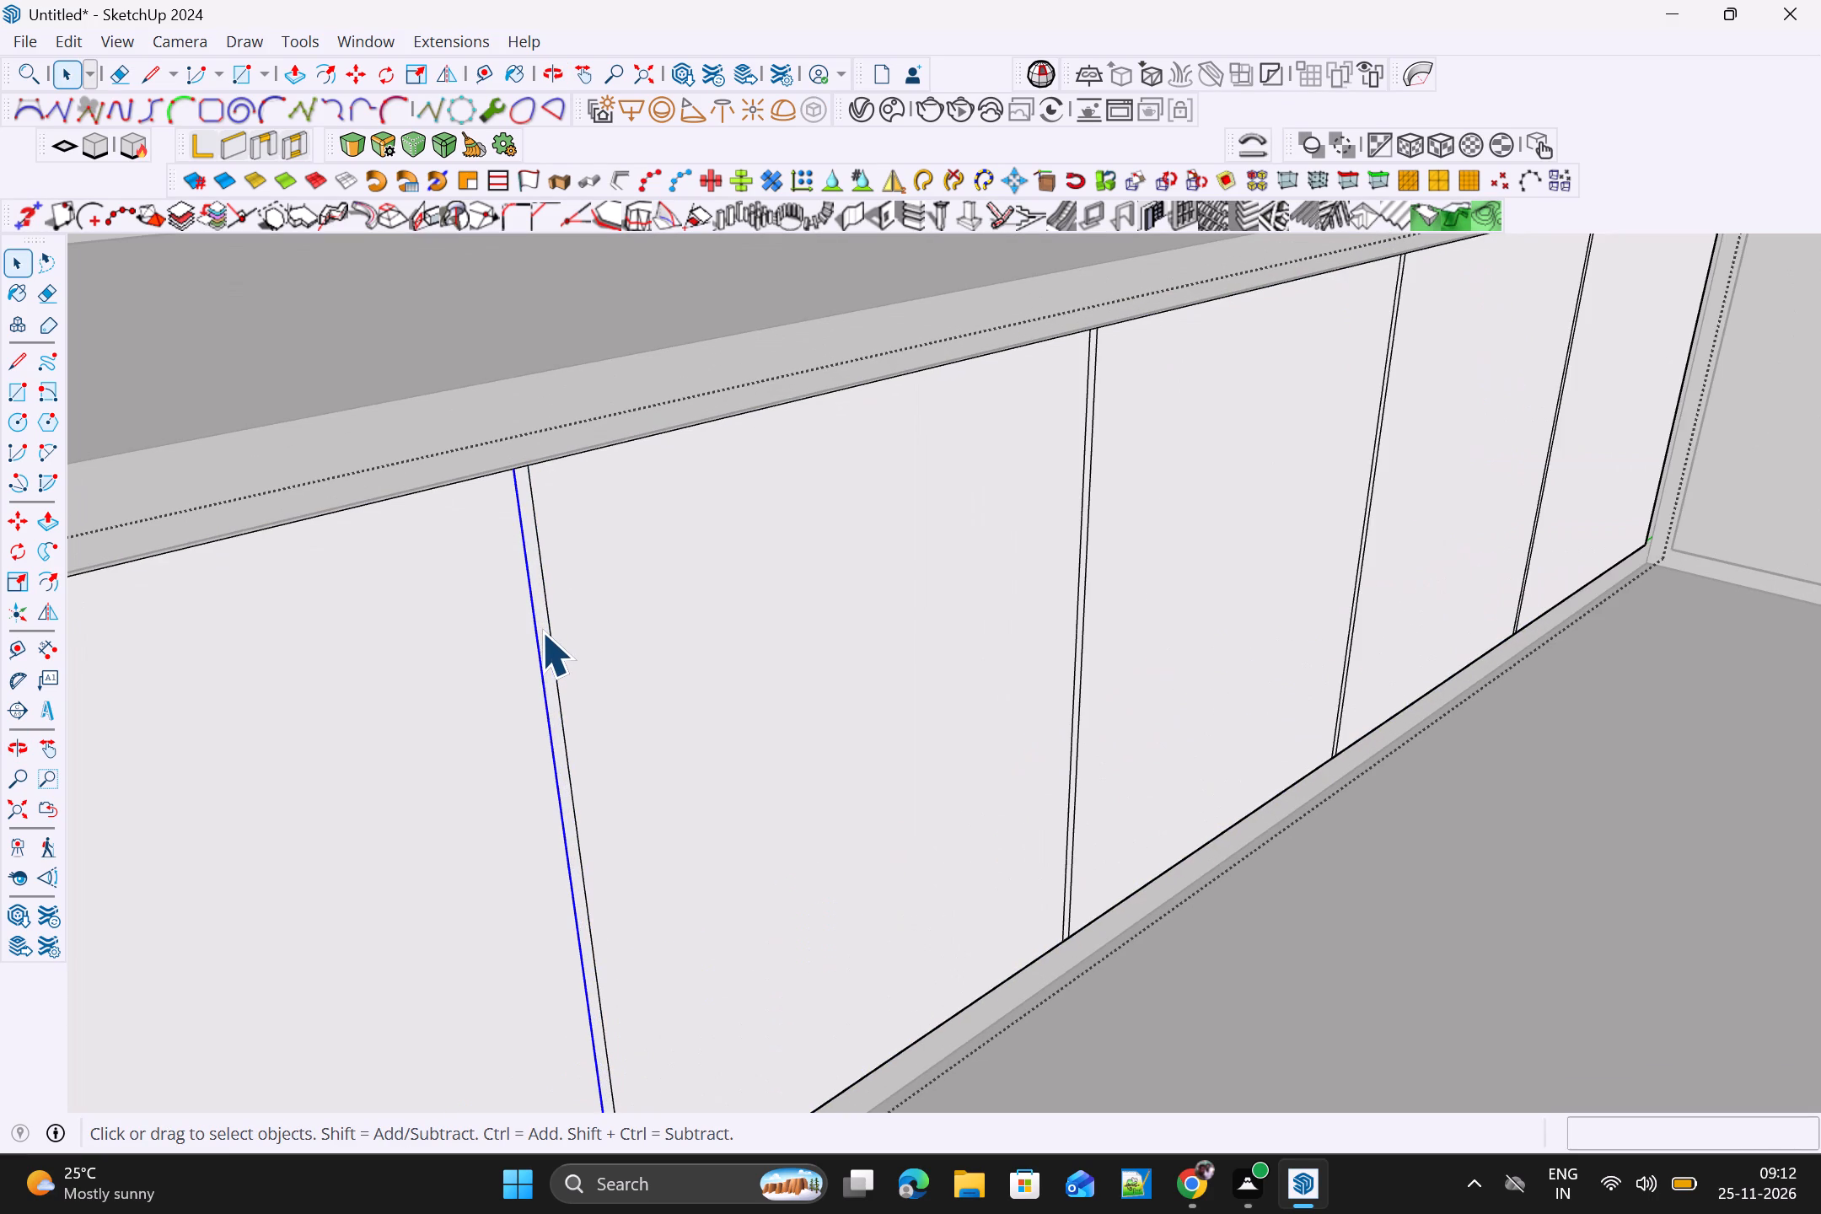
click(541, 631)
key(p)
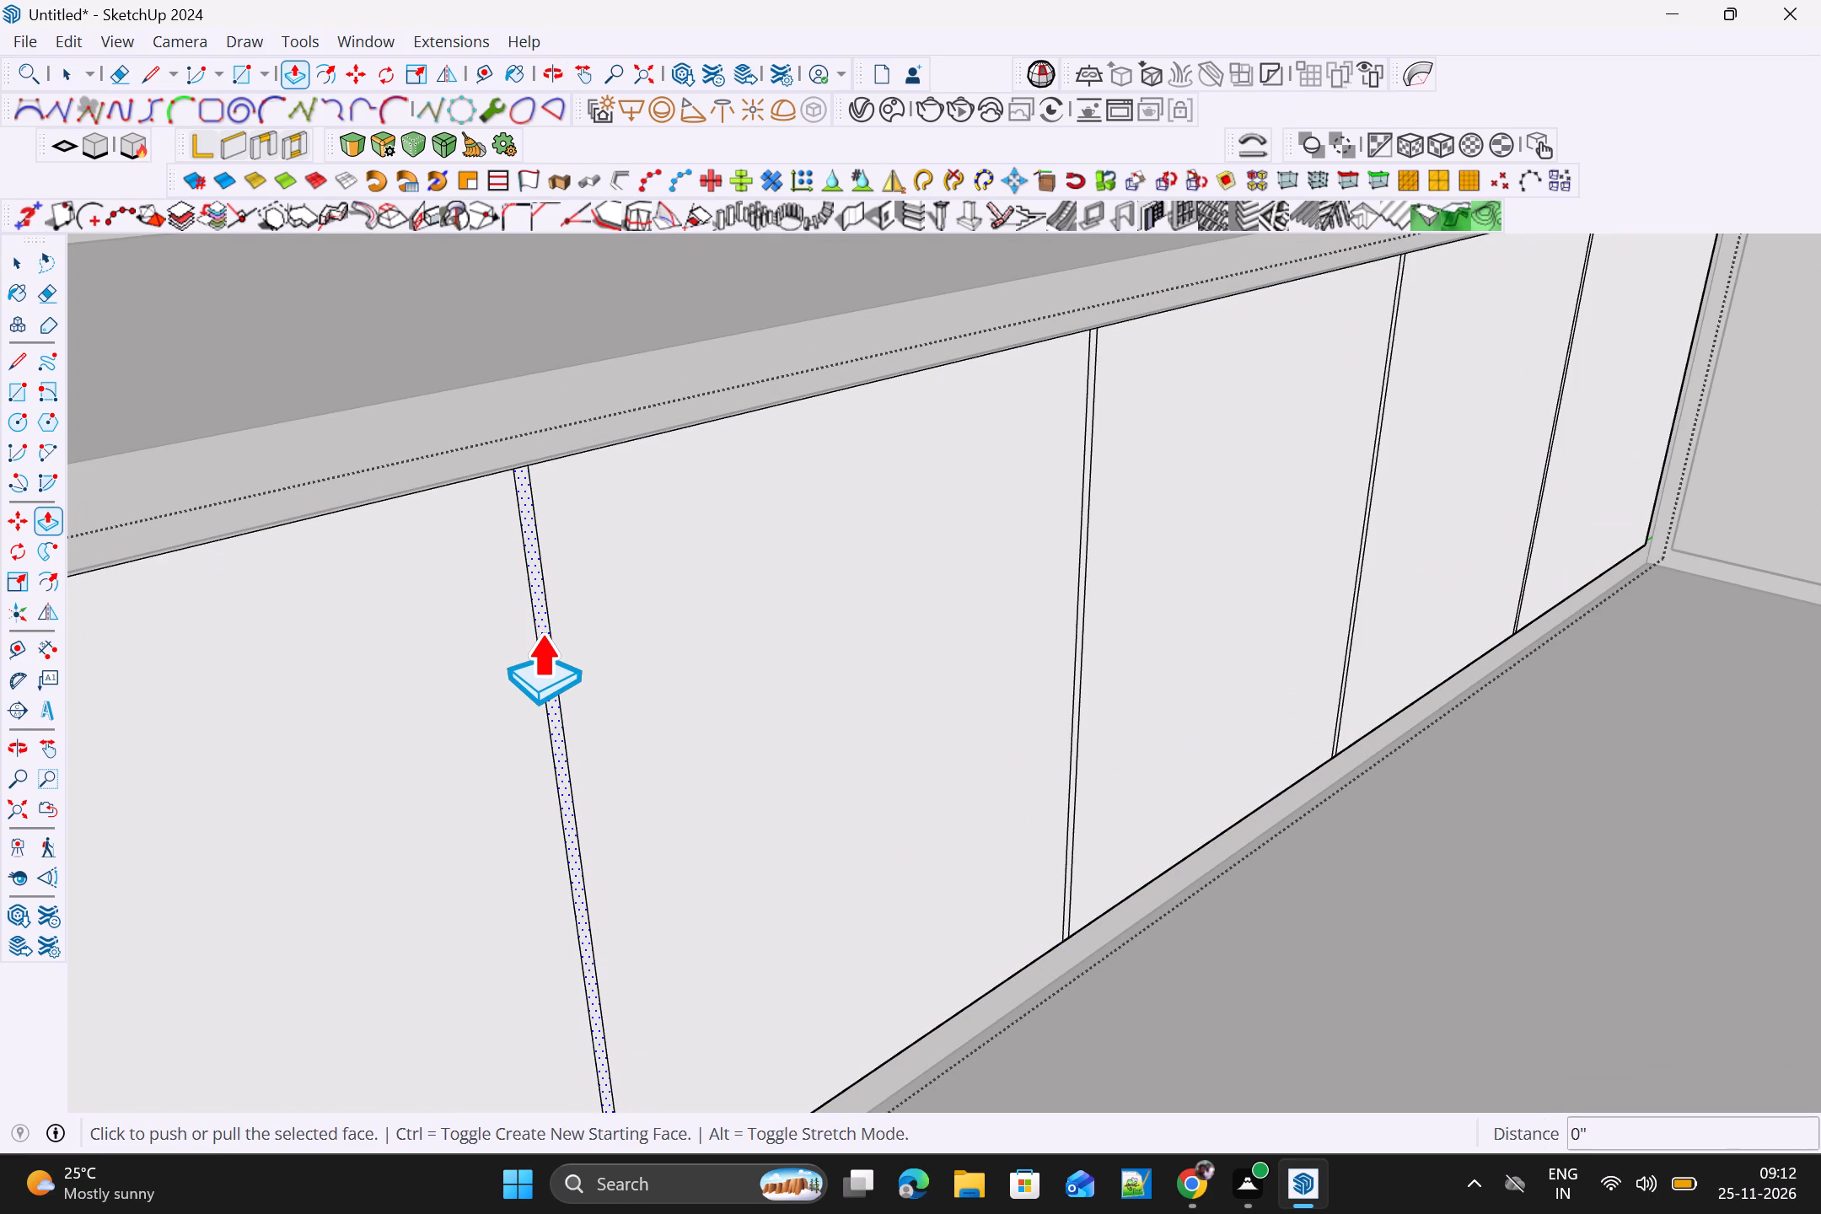
scroll(545, 620, down, 3)
middle_drag(574, 647, 574, 747)
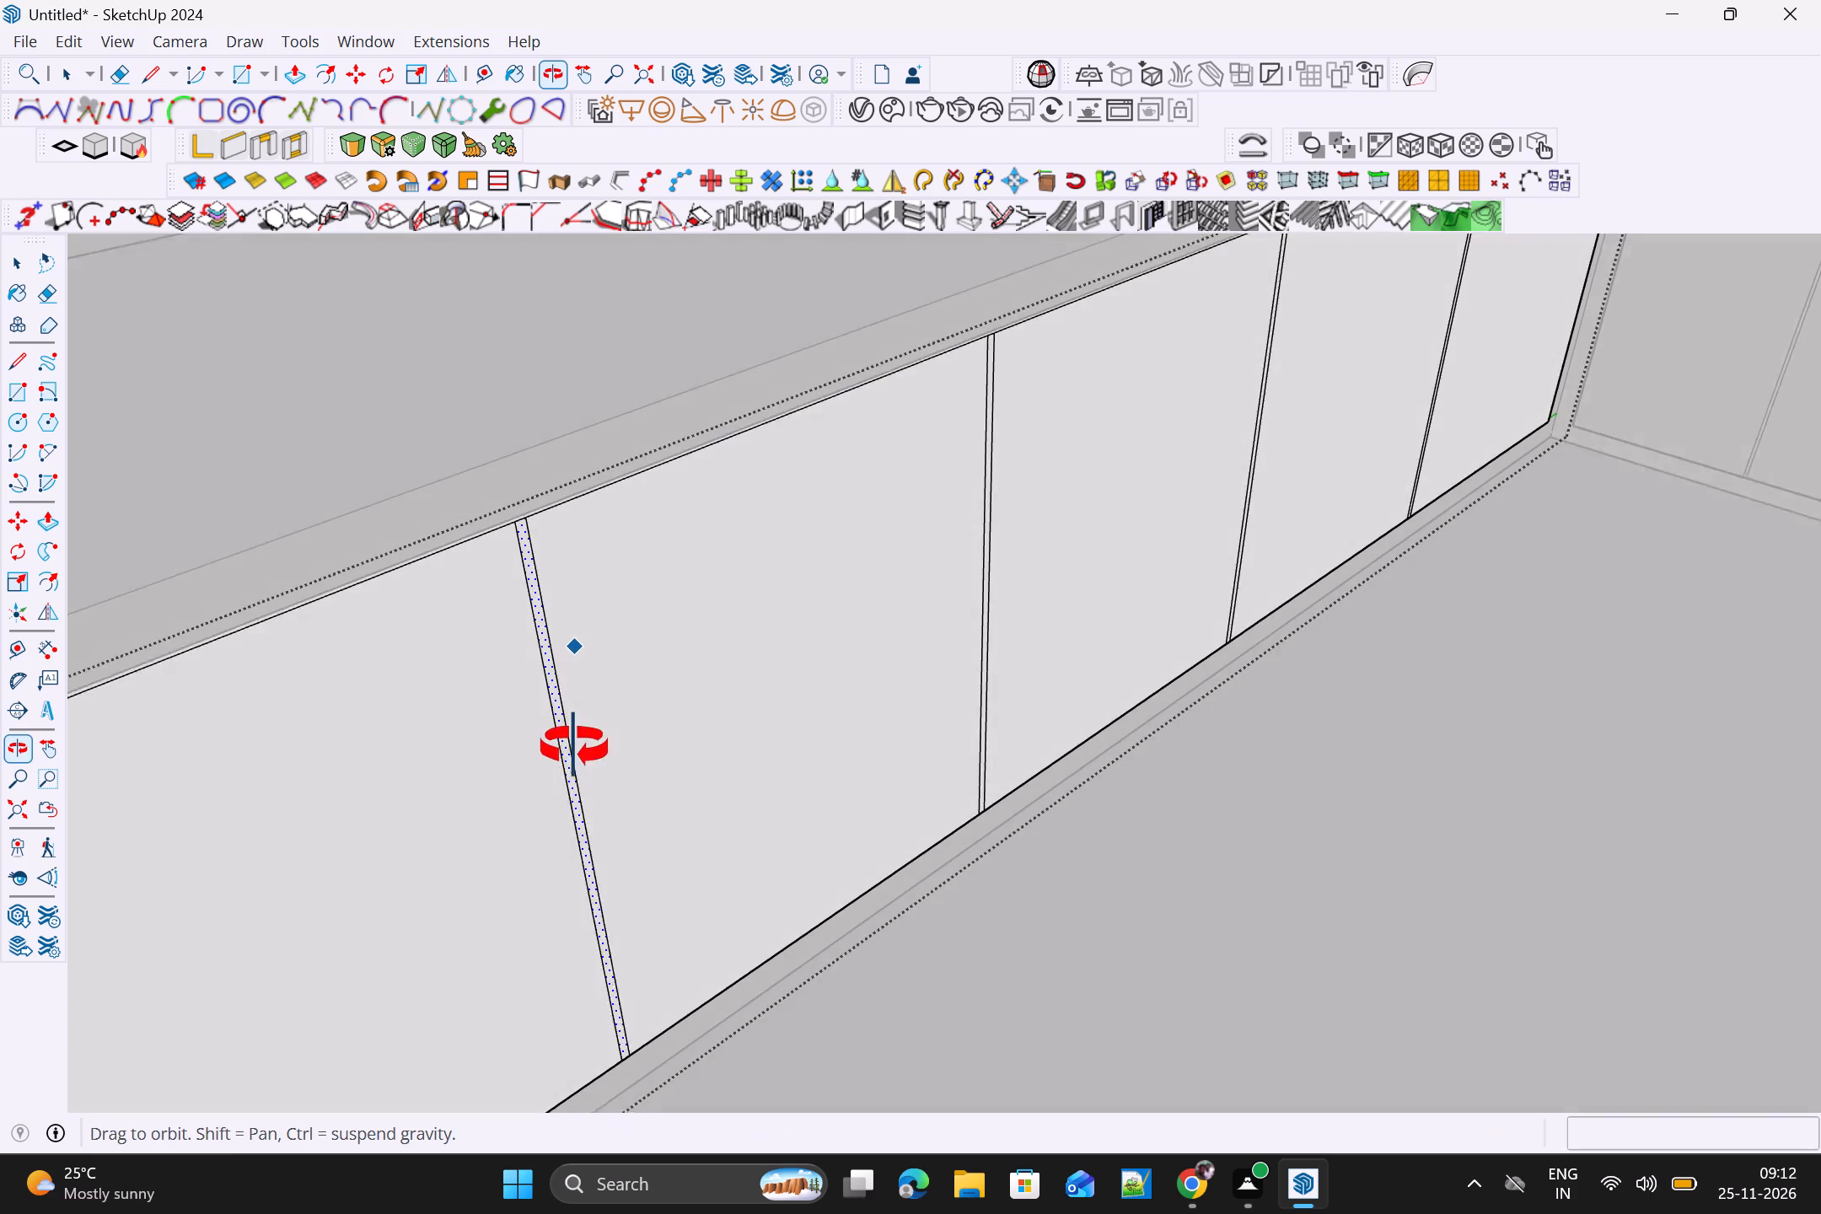
middle_drag(574, 747, 571, 770)
scroll(561, 567, up, 7)
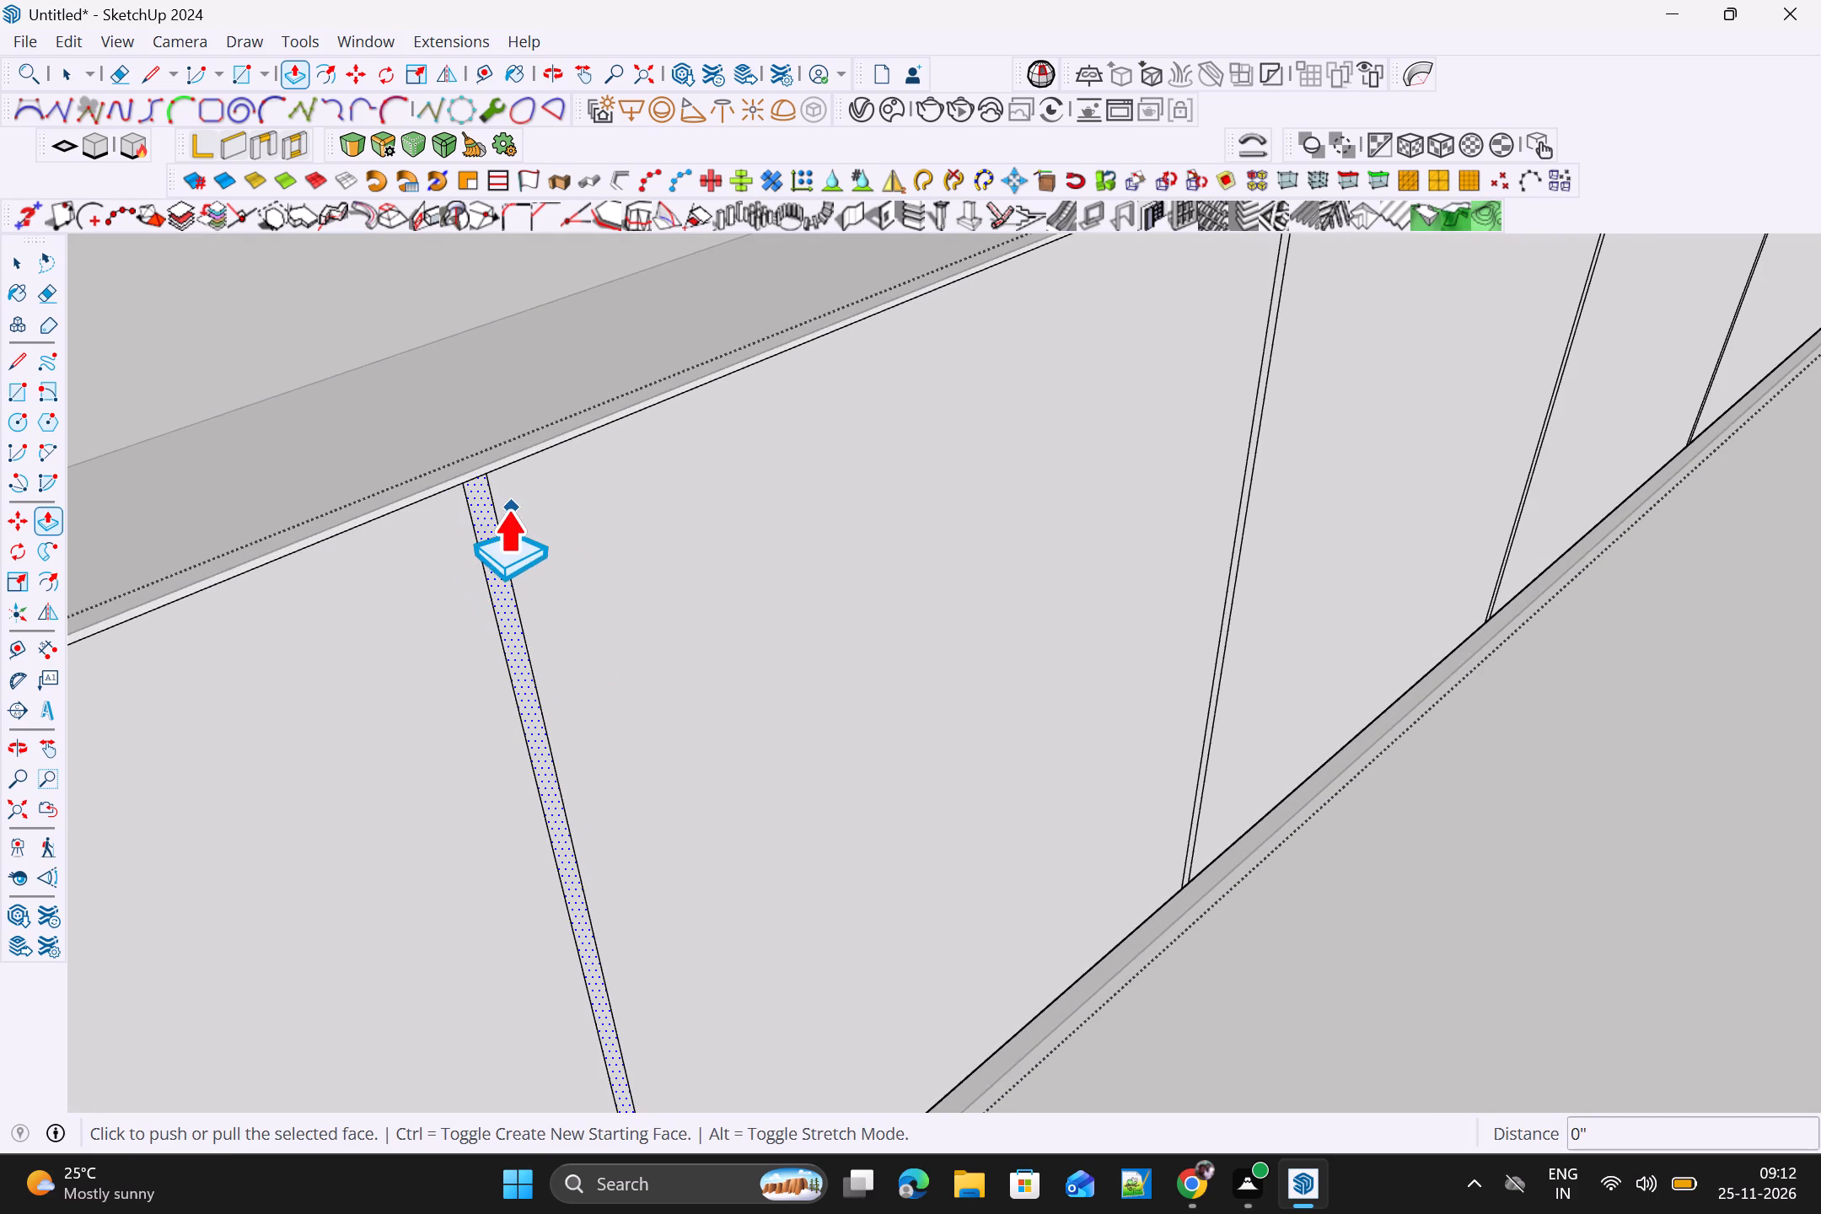
click(488, 512)
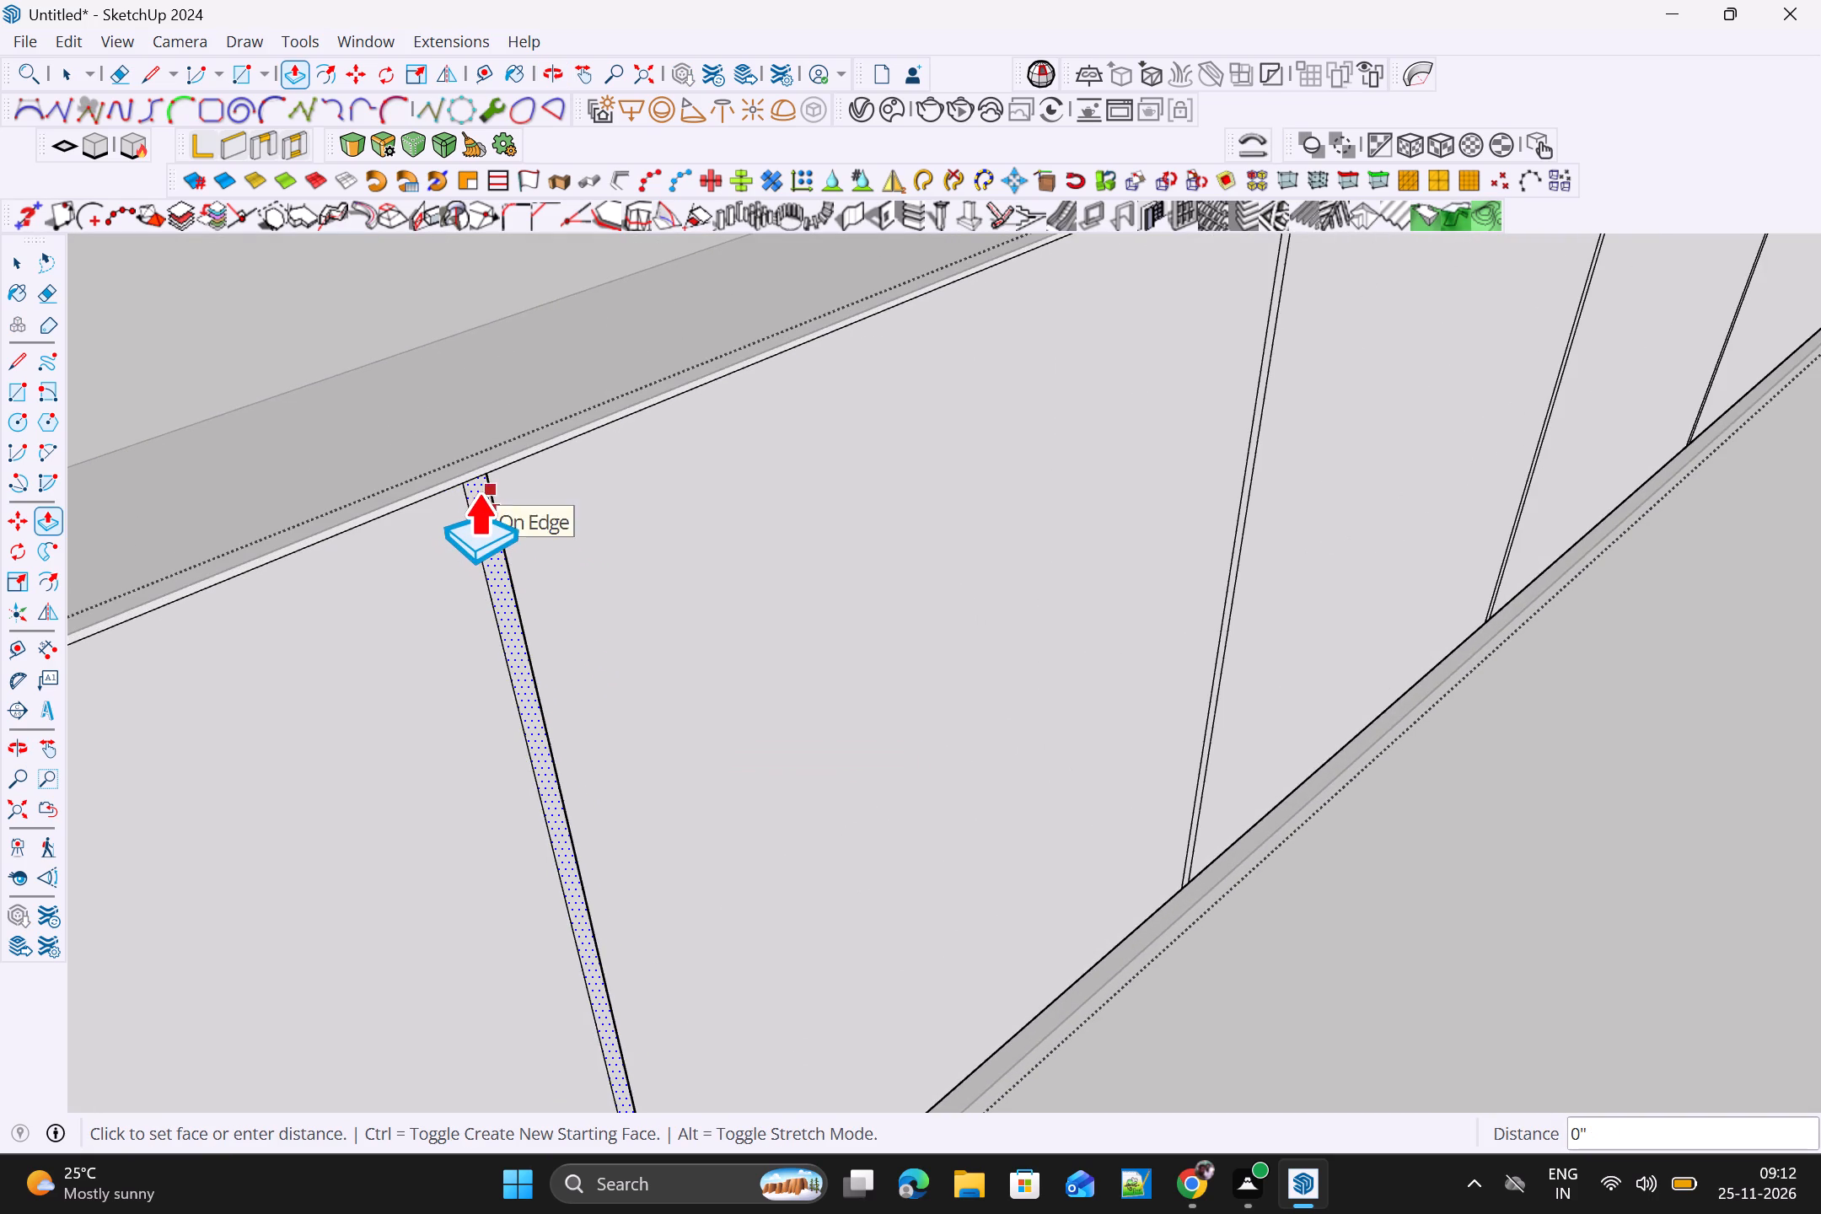
click(475, 488)
Push the second gap strip from the long leg's outer end inward about 1/4".
scroll(534, 530, down, 3)
scroll(1008, 583, down, 3)
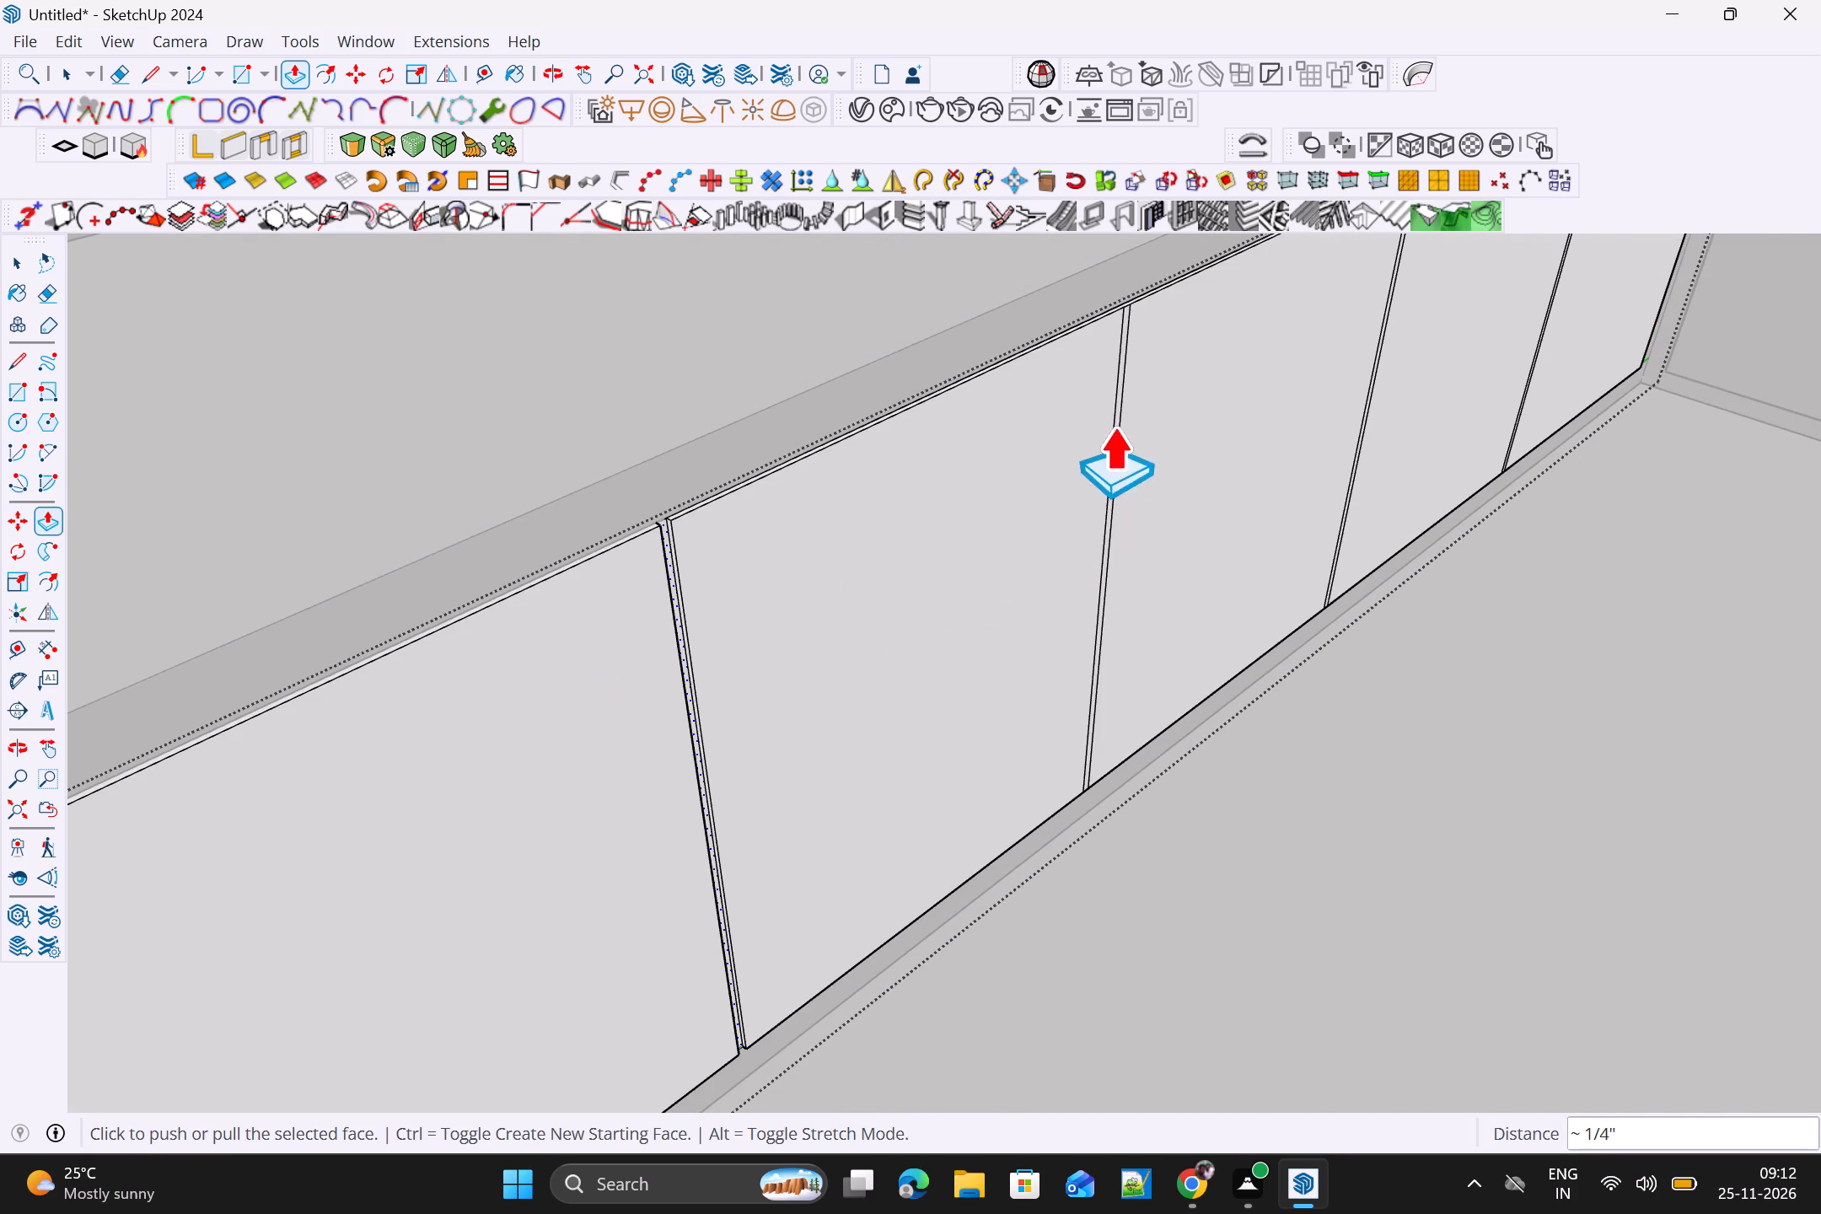
scroll(1147, 256, up, 3)
scroll(1149, 358, up, 3)
middle_drag(1366, 733, 1121, 772)
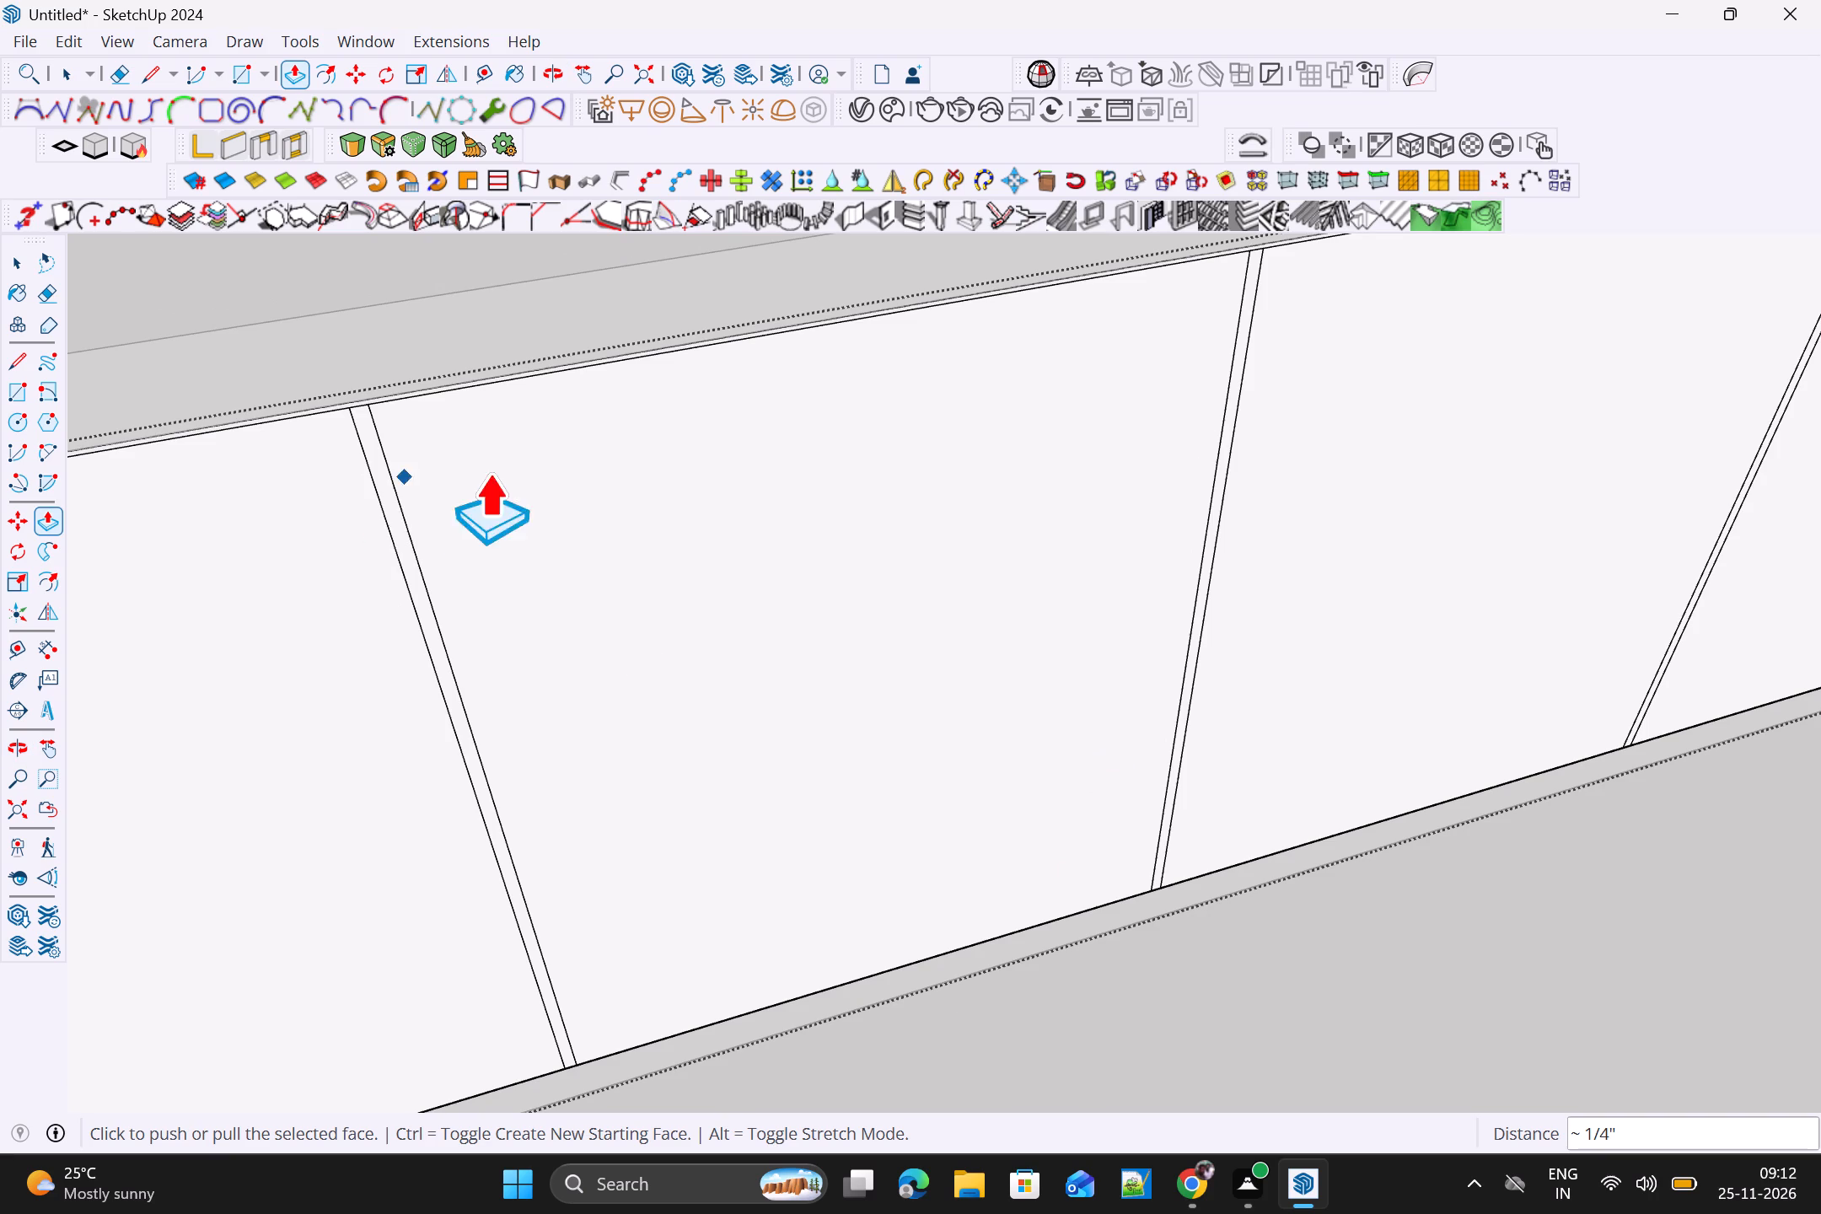
key(space)
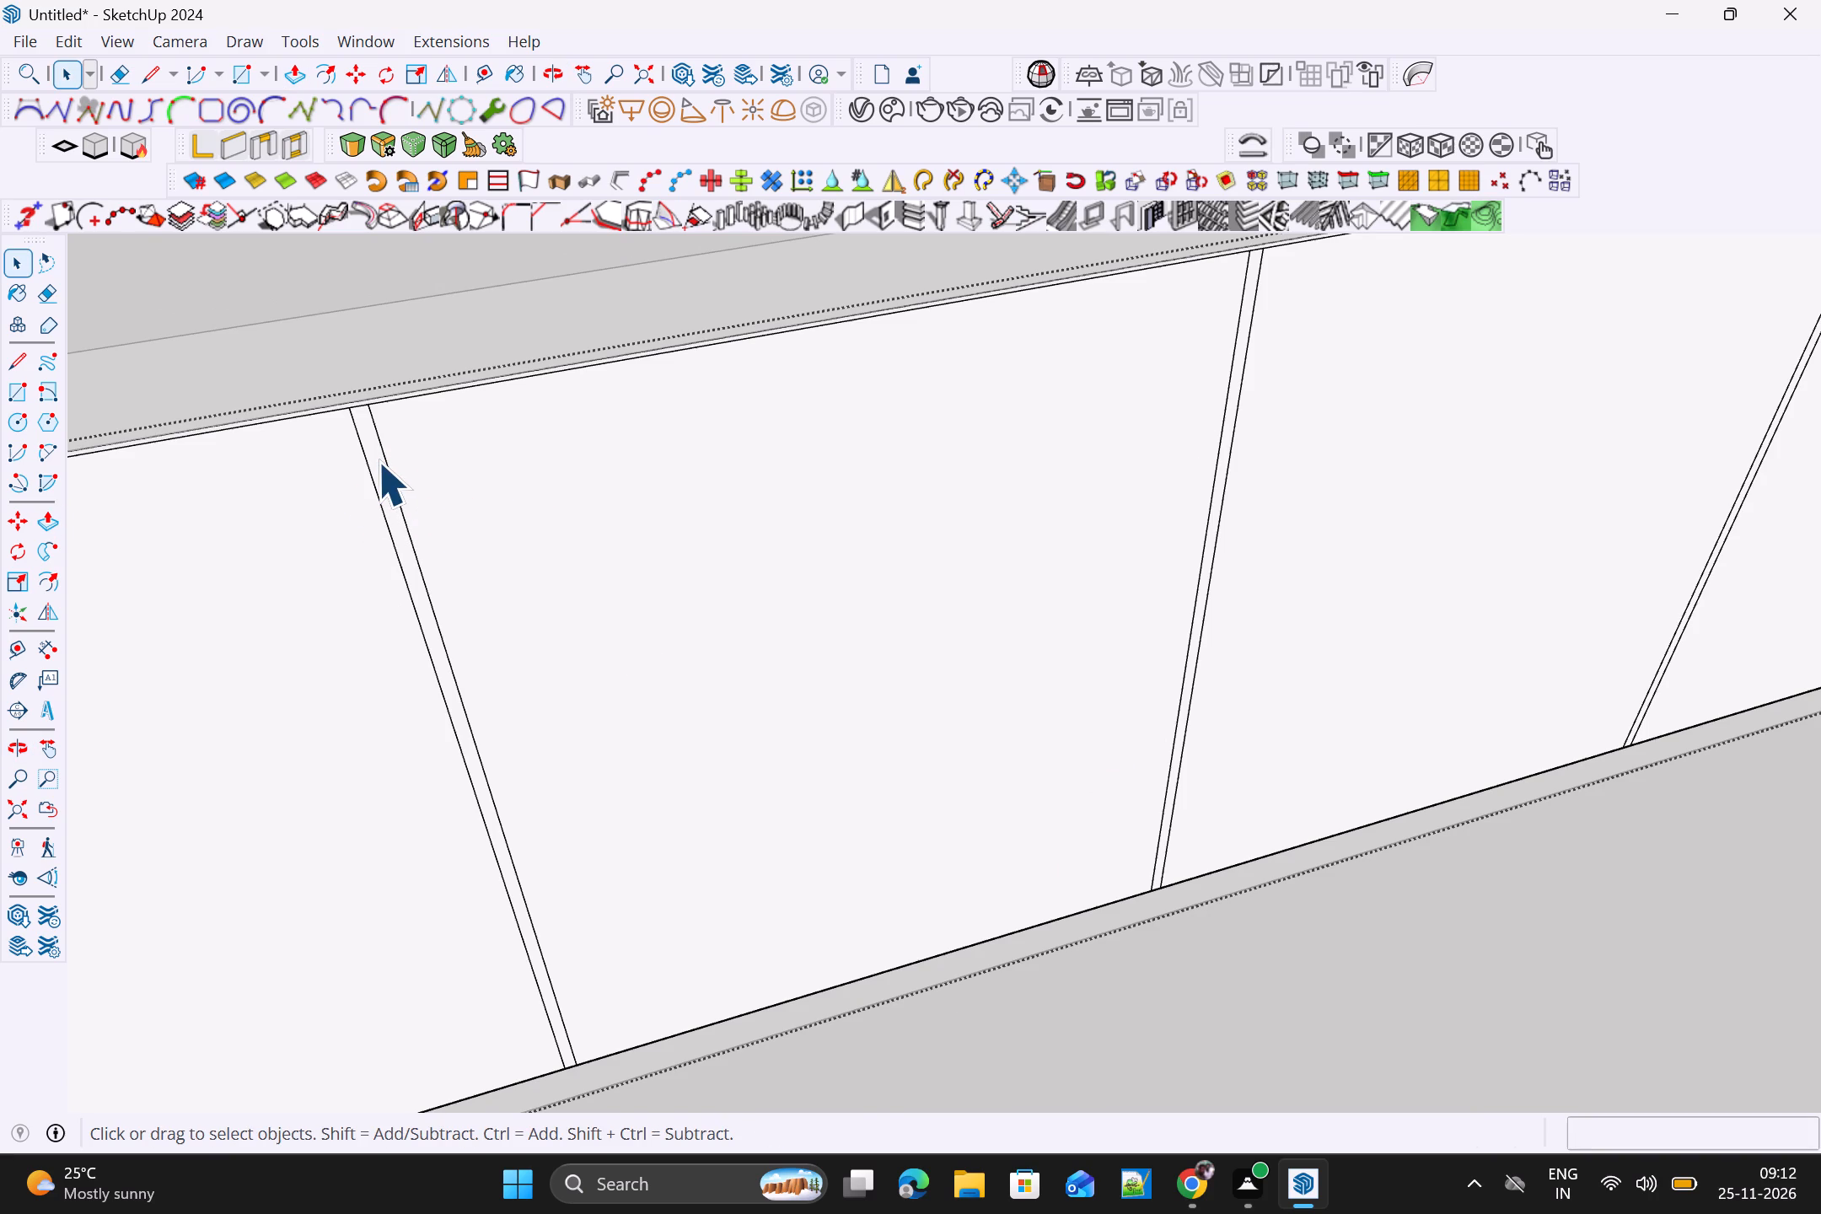
click(378, 461)
key(p)
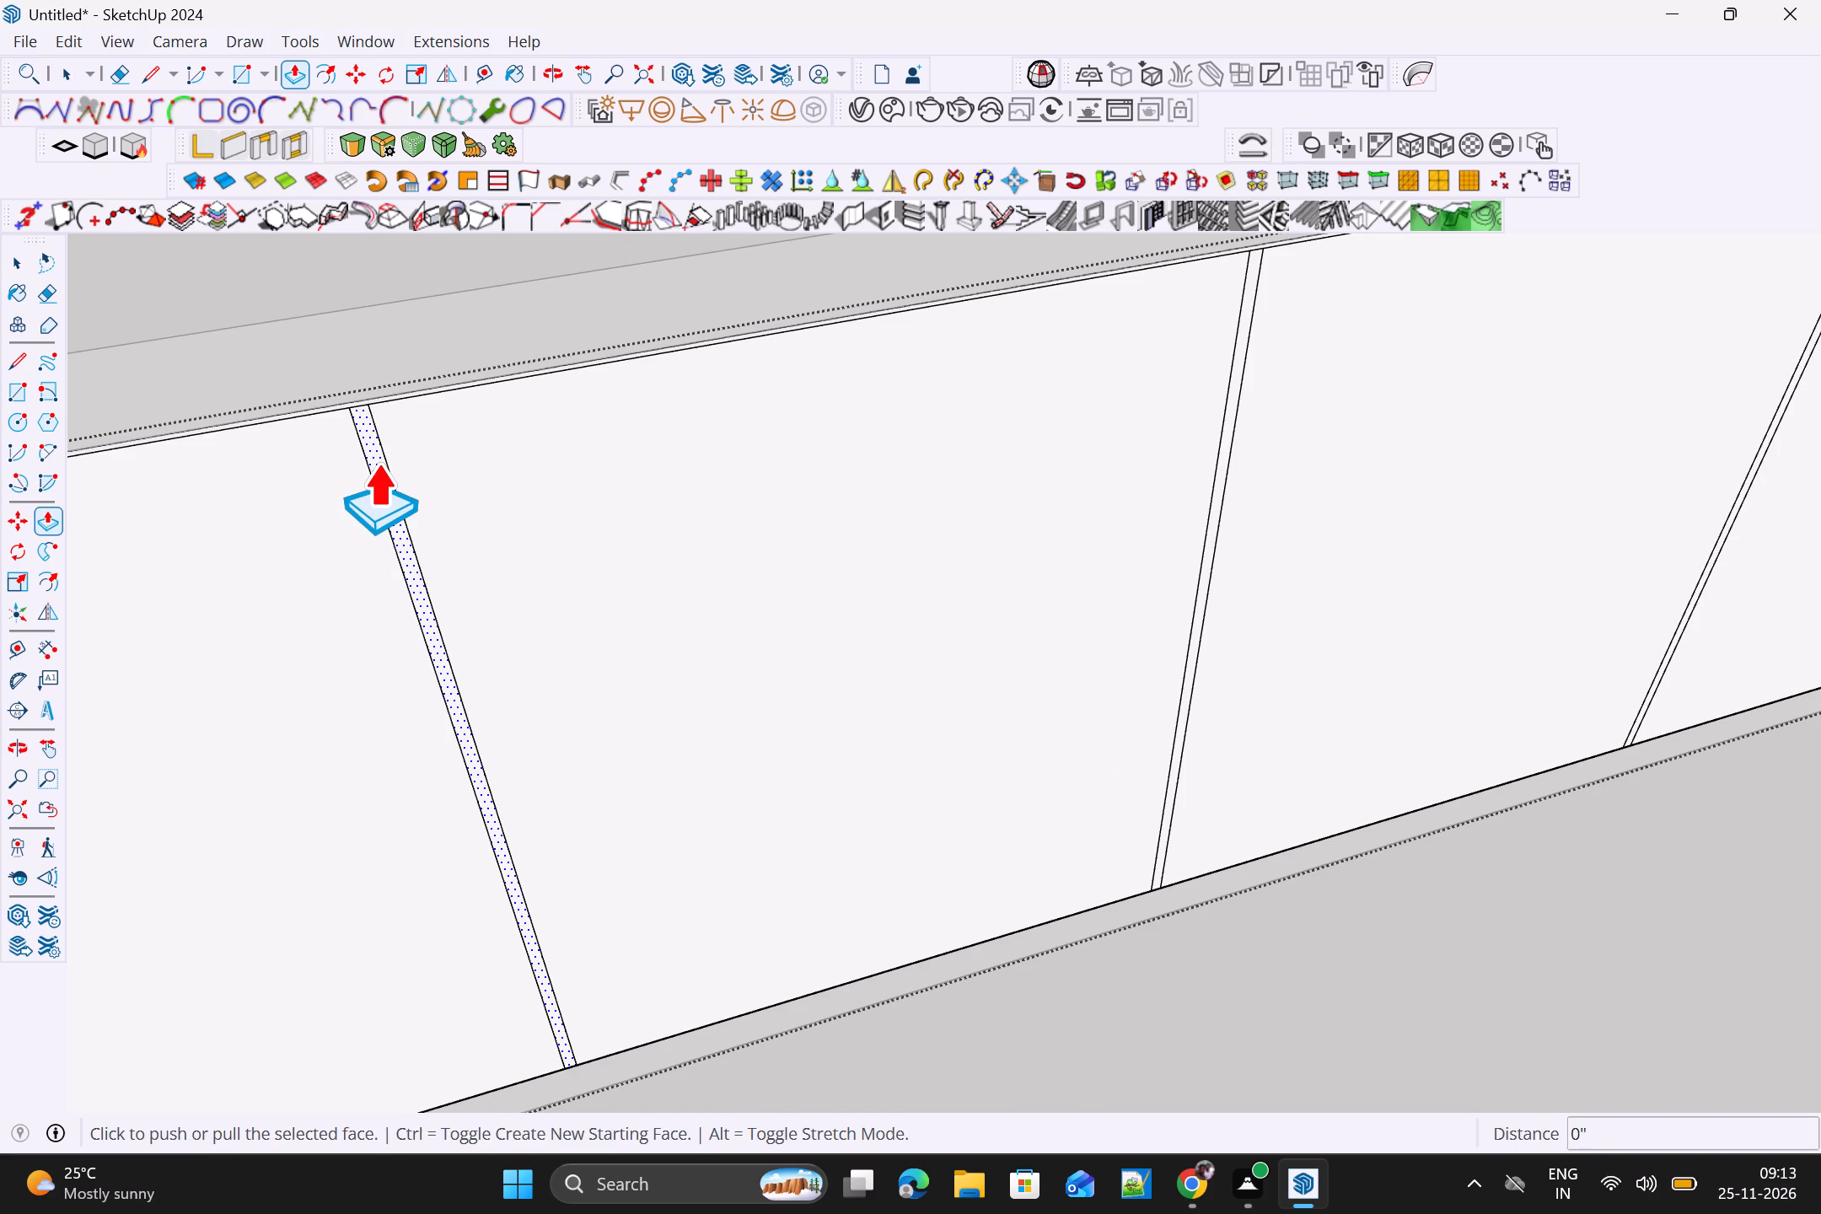
click(378, 461)
click(378, 447)
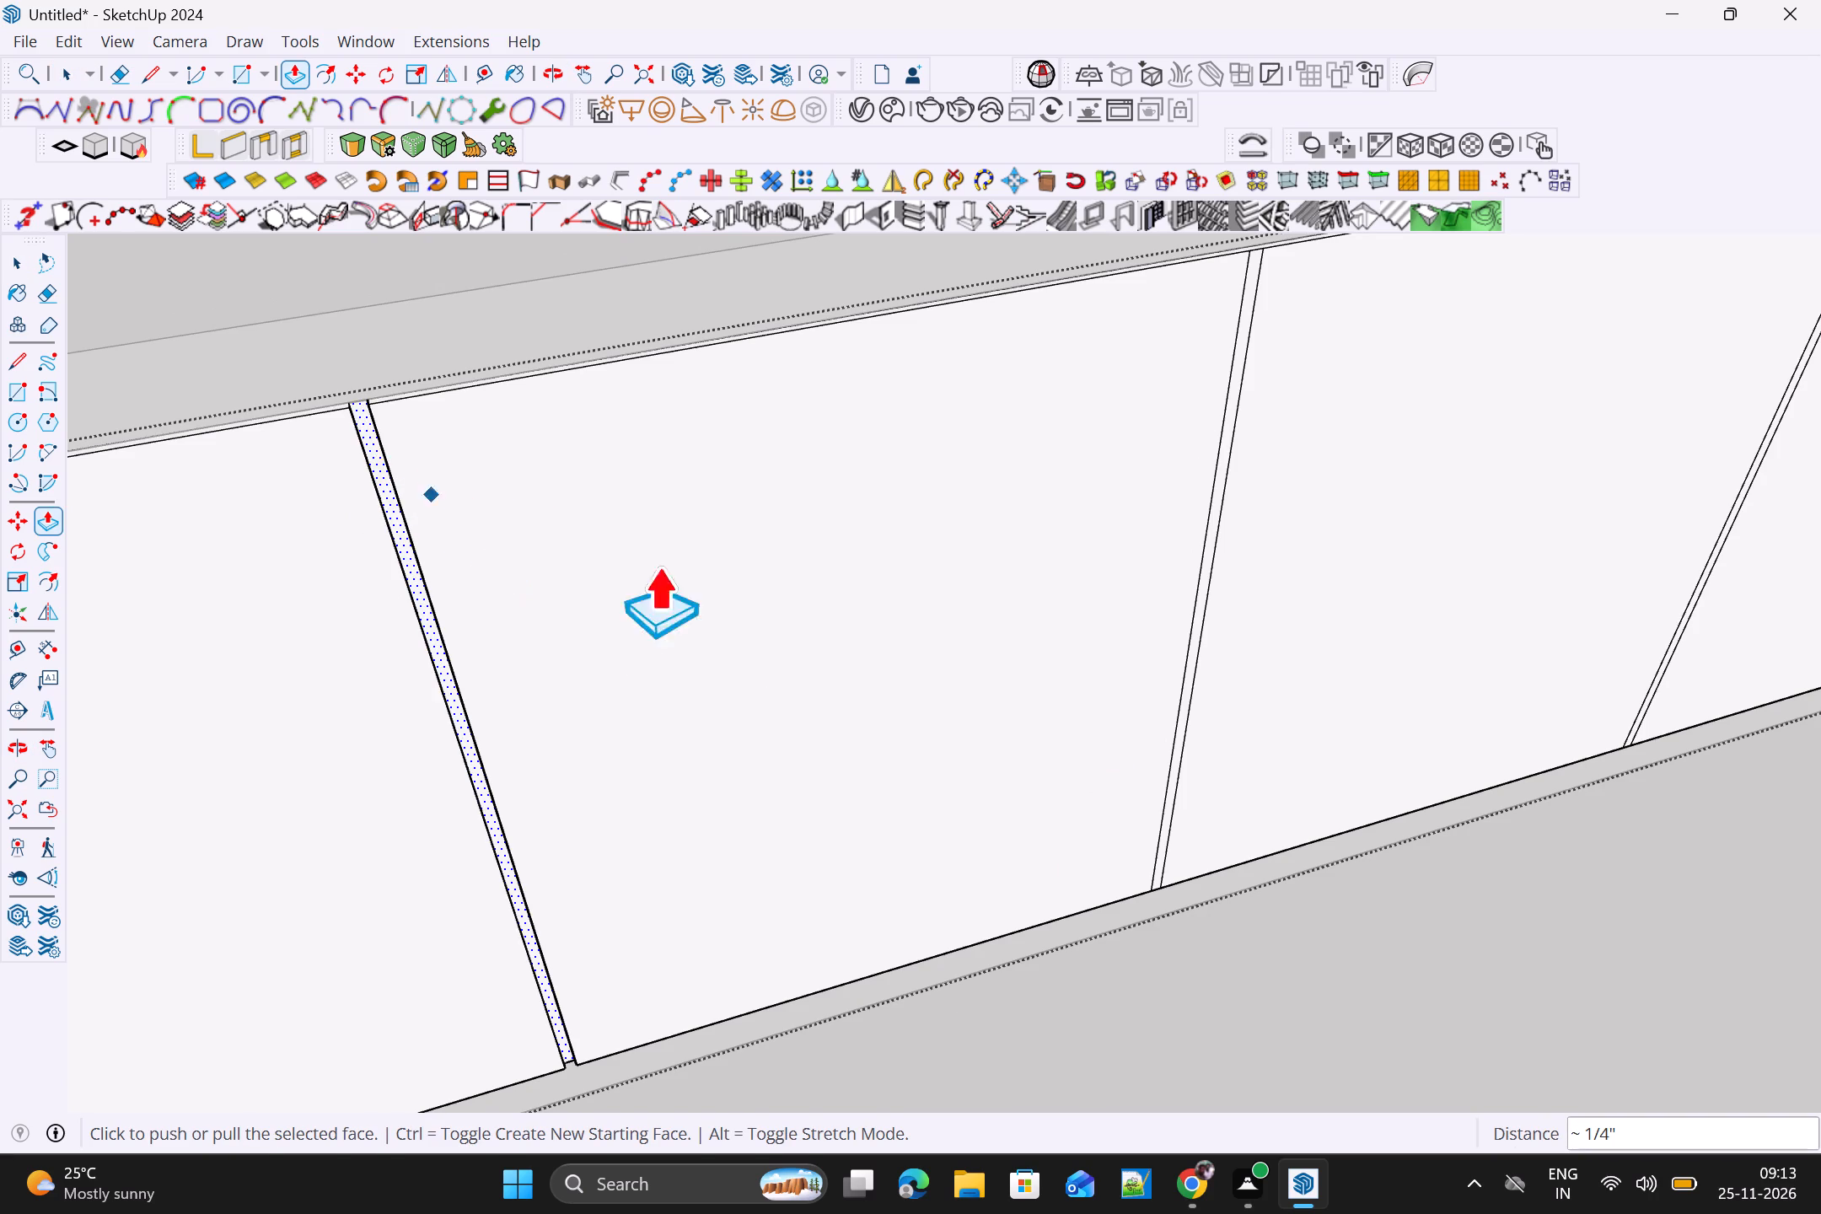
Push the third gap strip from the long leg's outer end inward by the same depth as the previous one.
scroll(726, 565, down, 3)
scroll(1130, 463, up, 3)
middle_drag(1154, 488, 1093, 559)
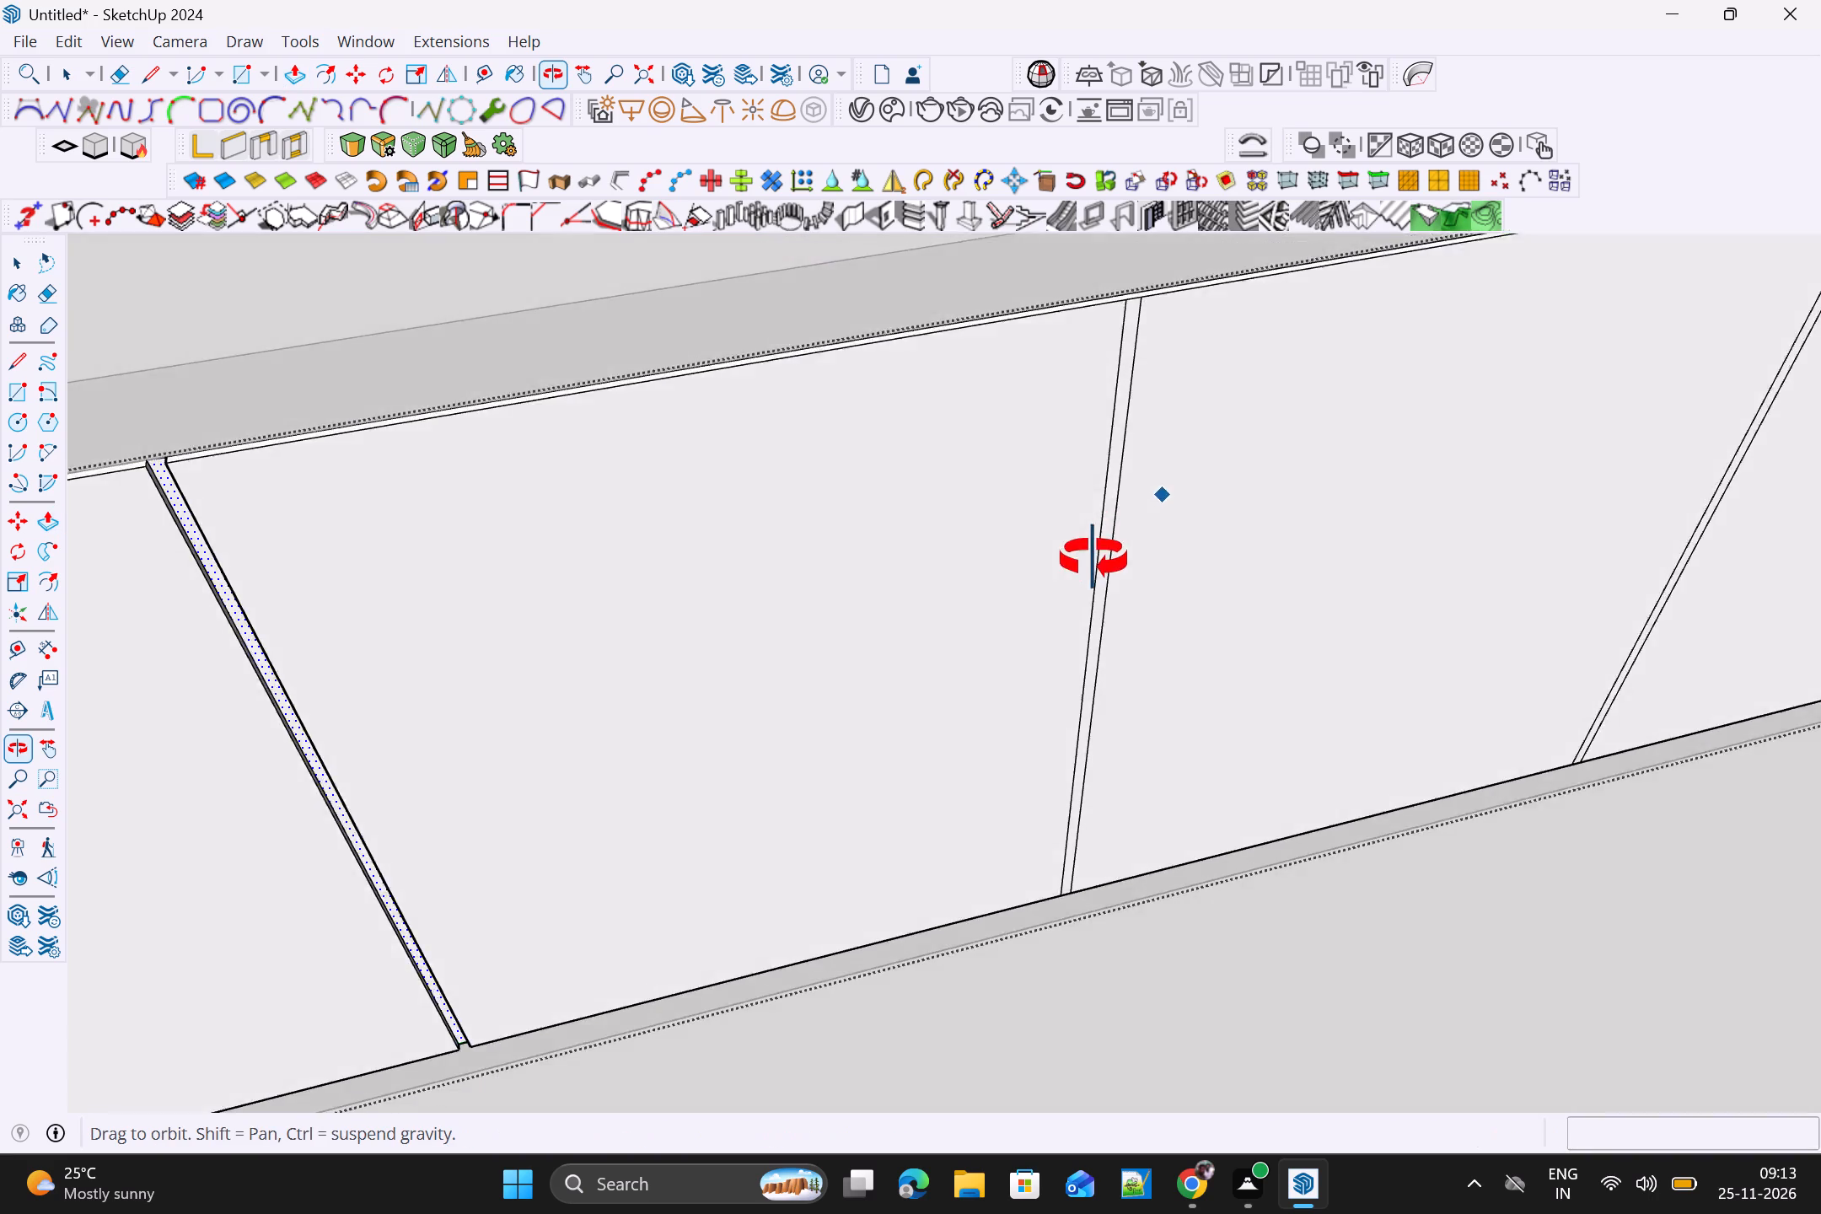
middle_drag(1093, 559, 954, 652)
key(space)
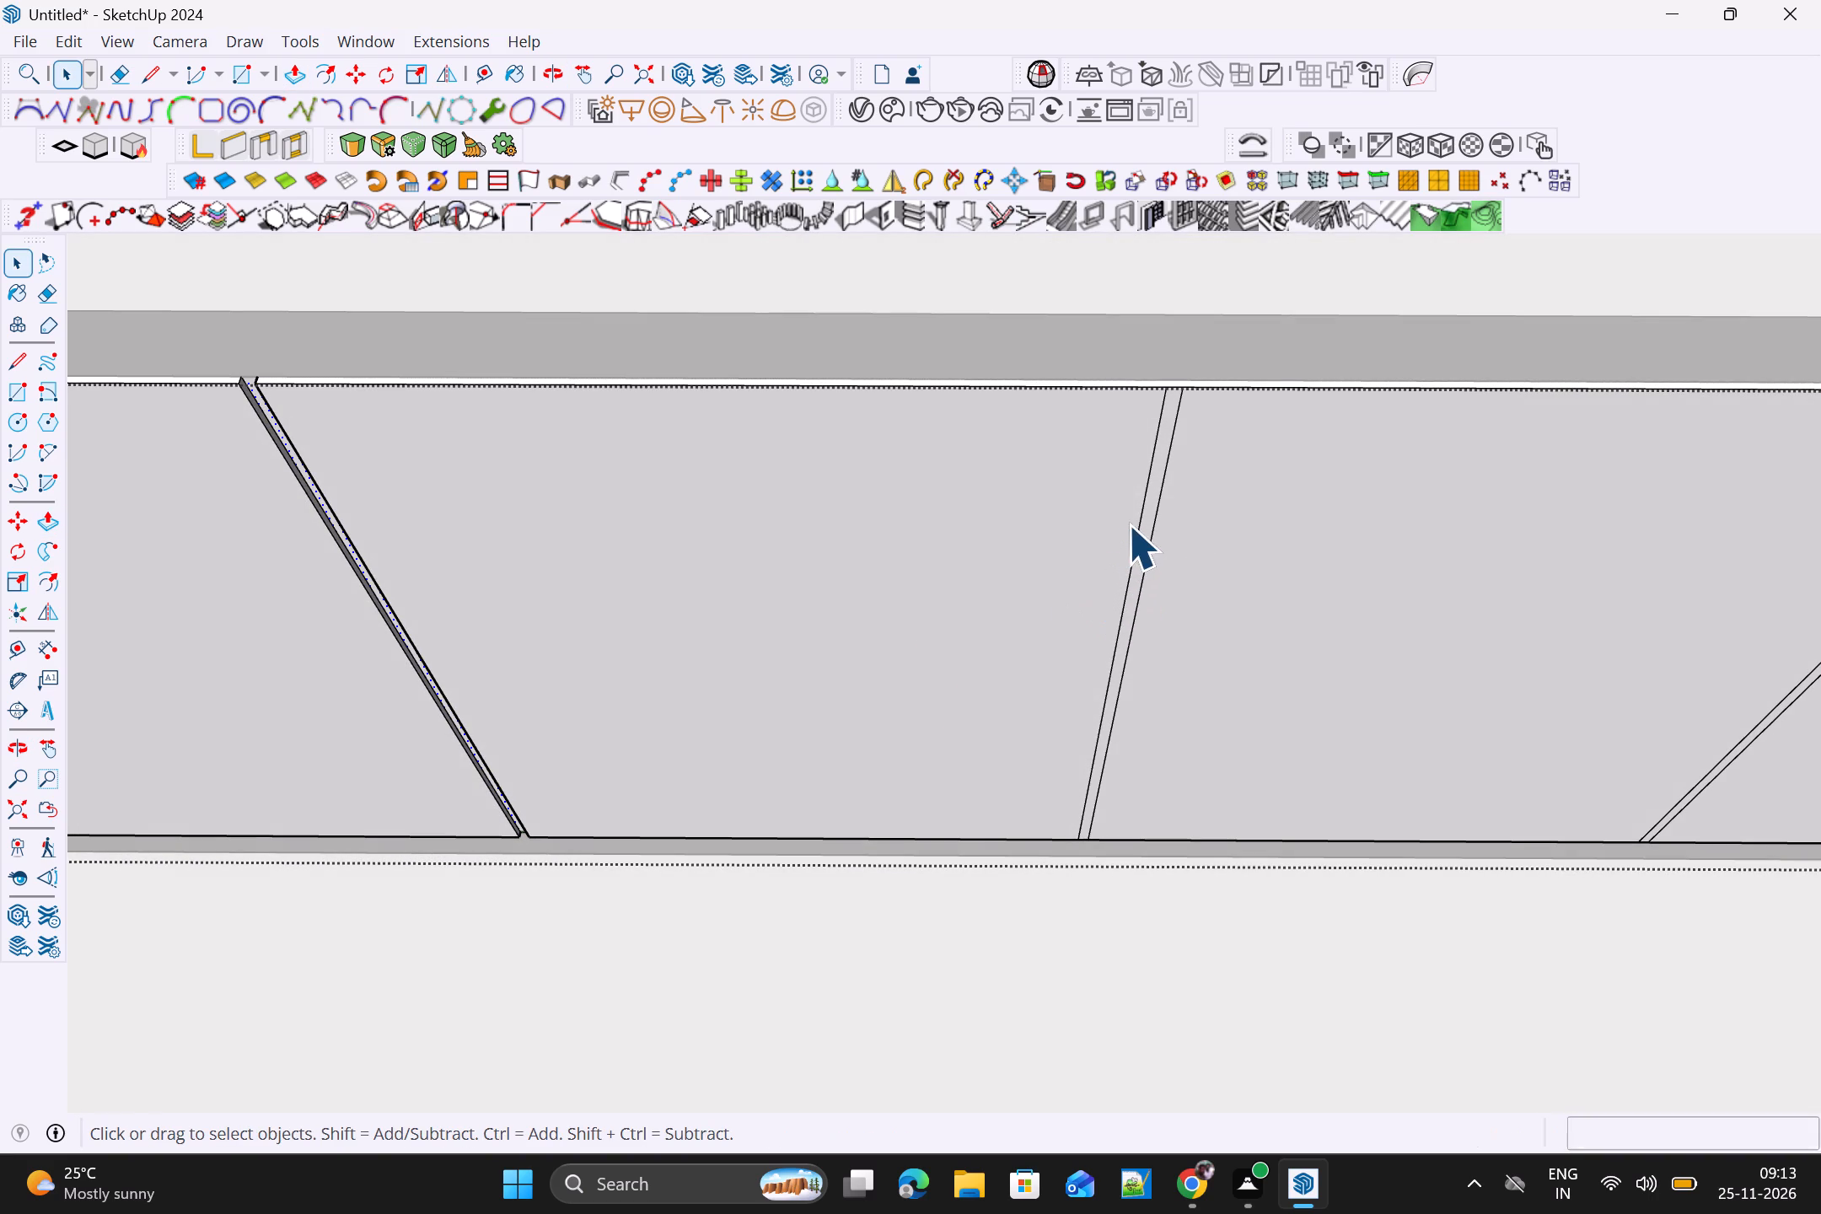
click(1152, 505)
key(p)
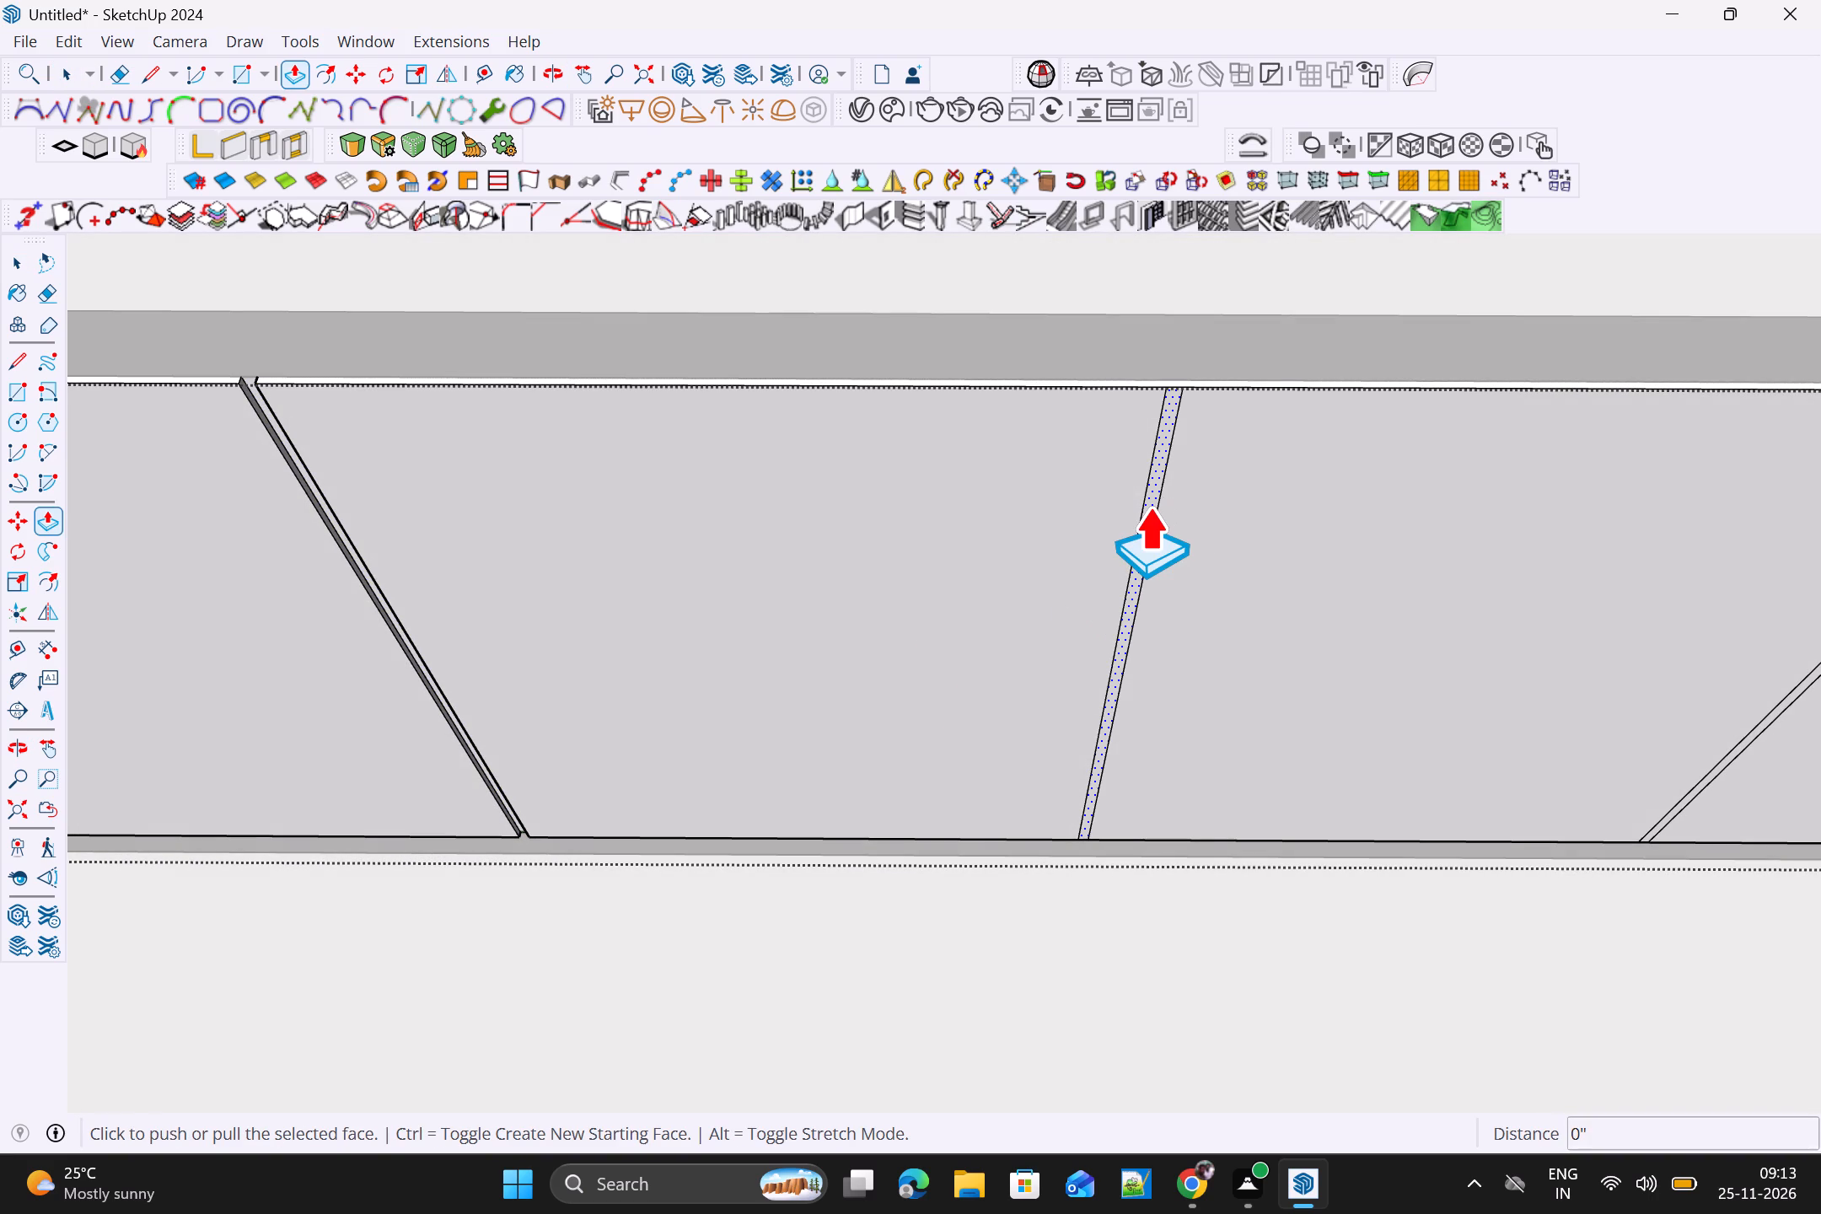
double_click(1149, 505)
Push the long leg's remaining gap strip, nearest the inner corner, inward by the same depth.
scroll(1164, 524, down, 4)
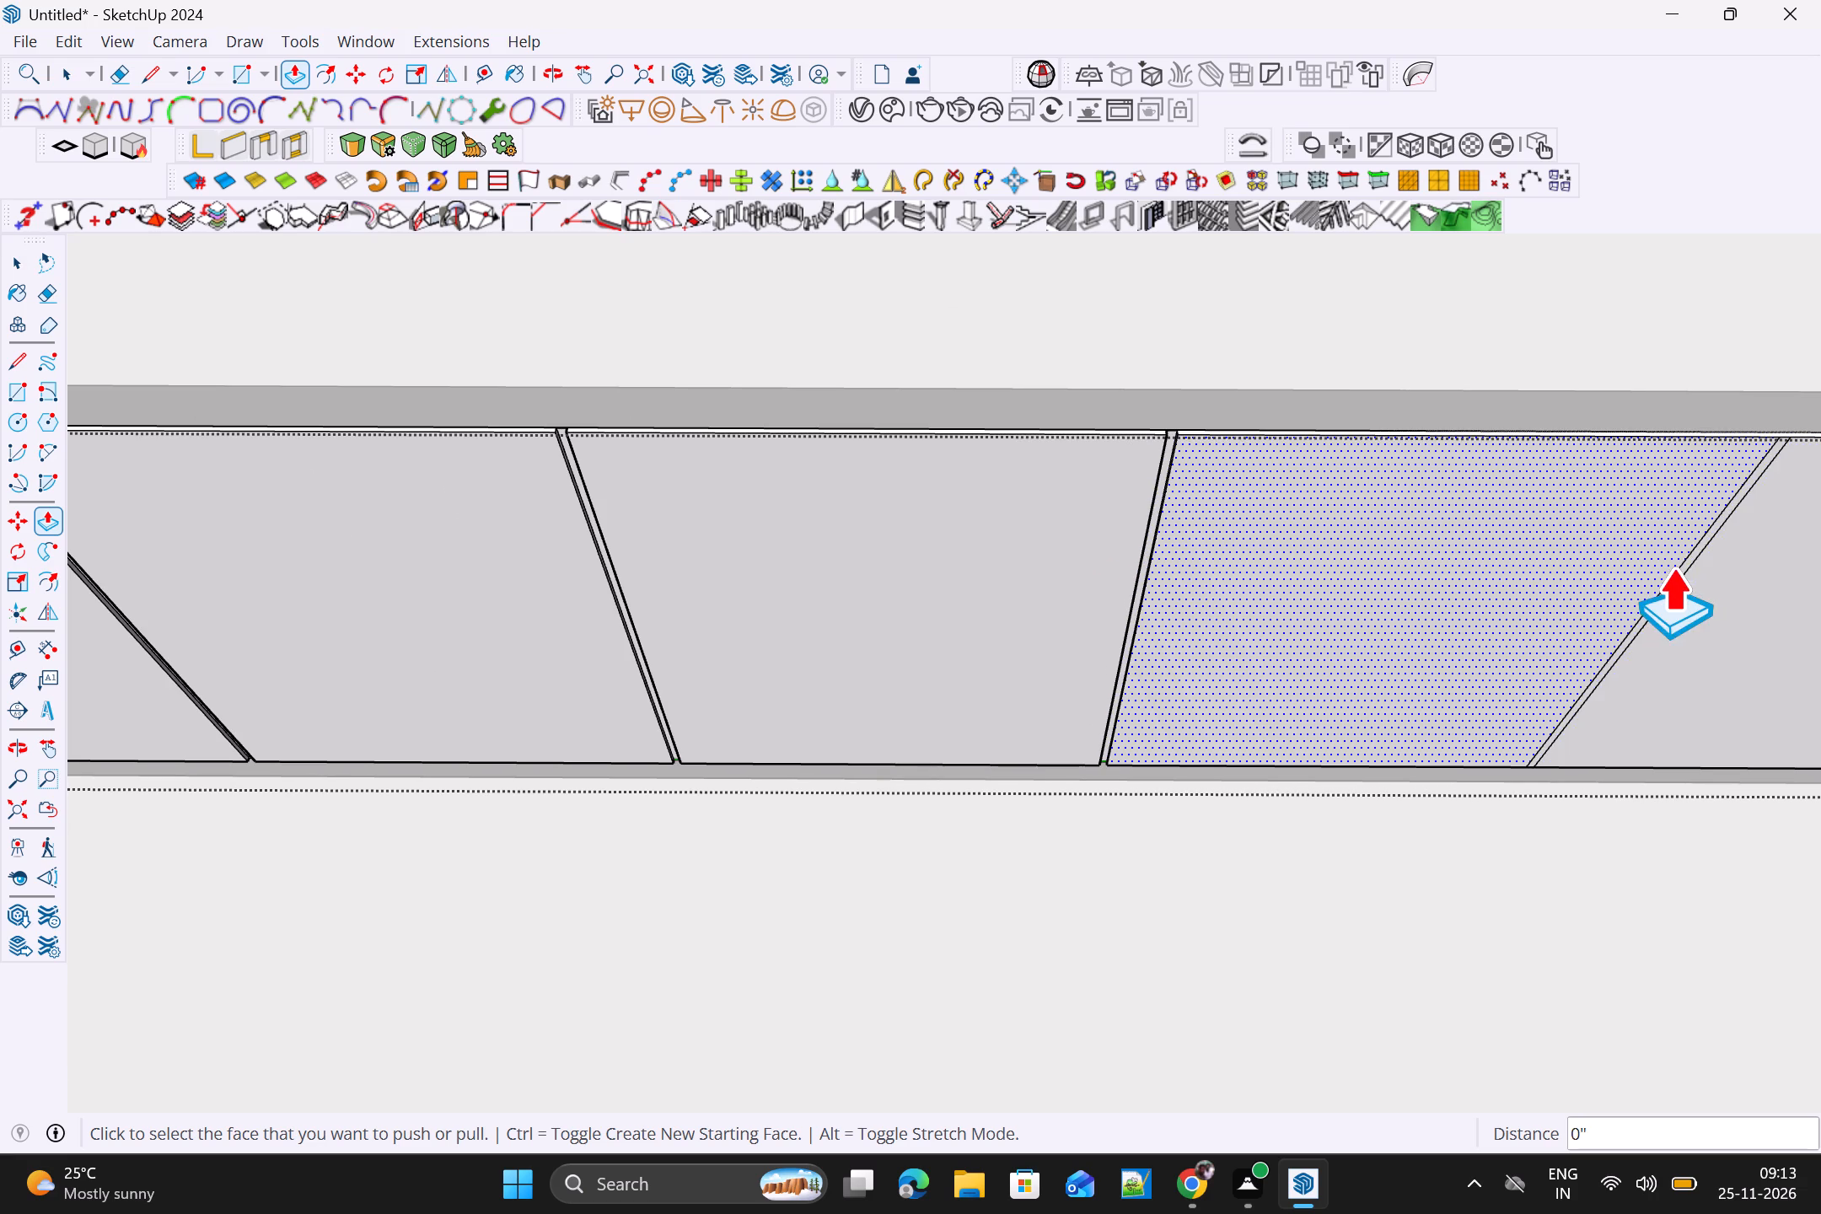
shift+middle_drag(1706, 575, 1280, 593)
scroll(1335, 562, up, 2)
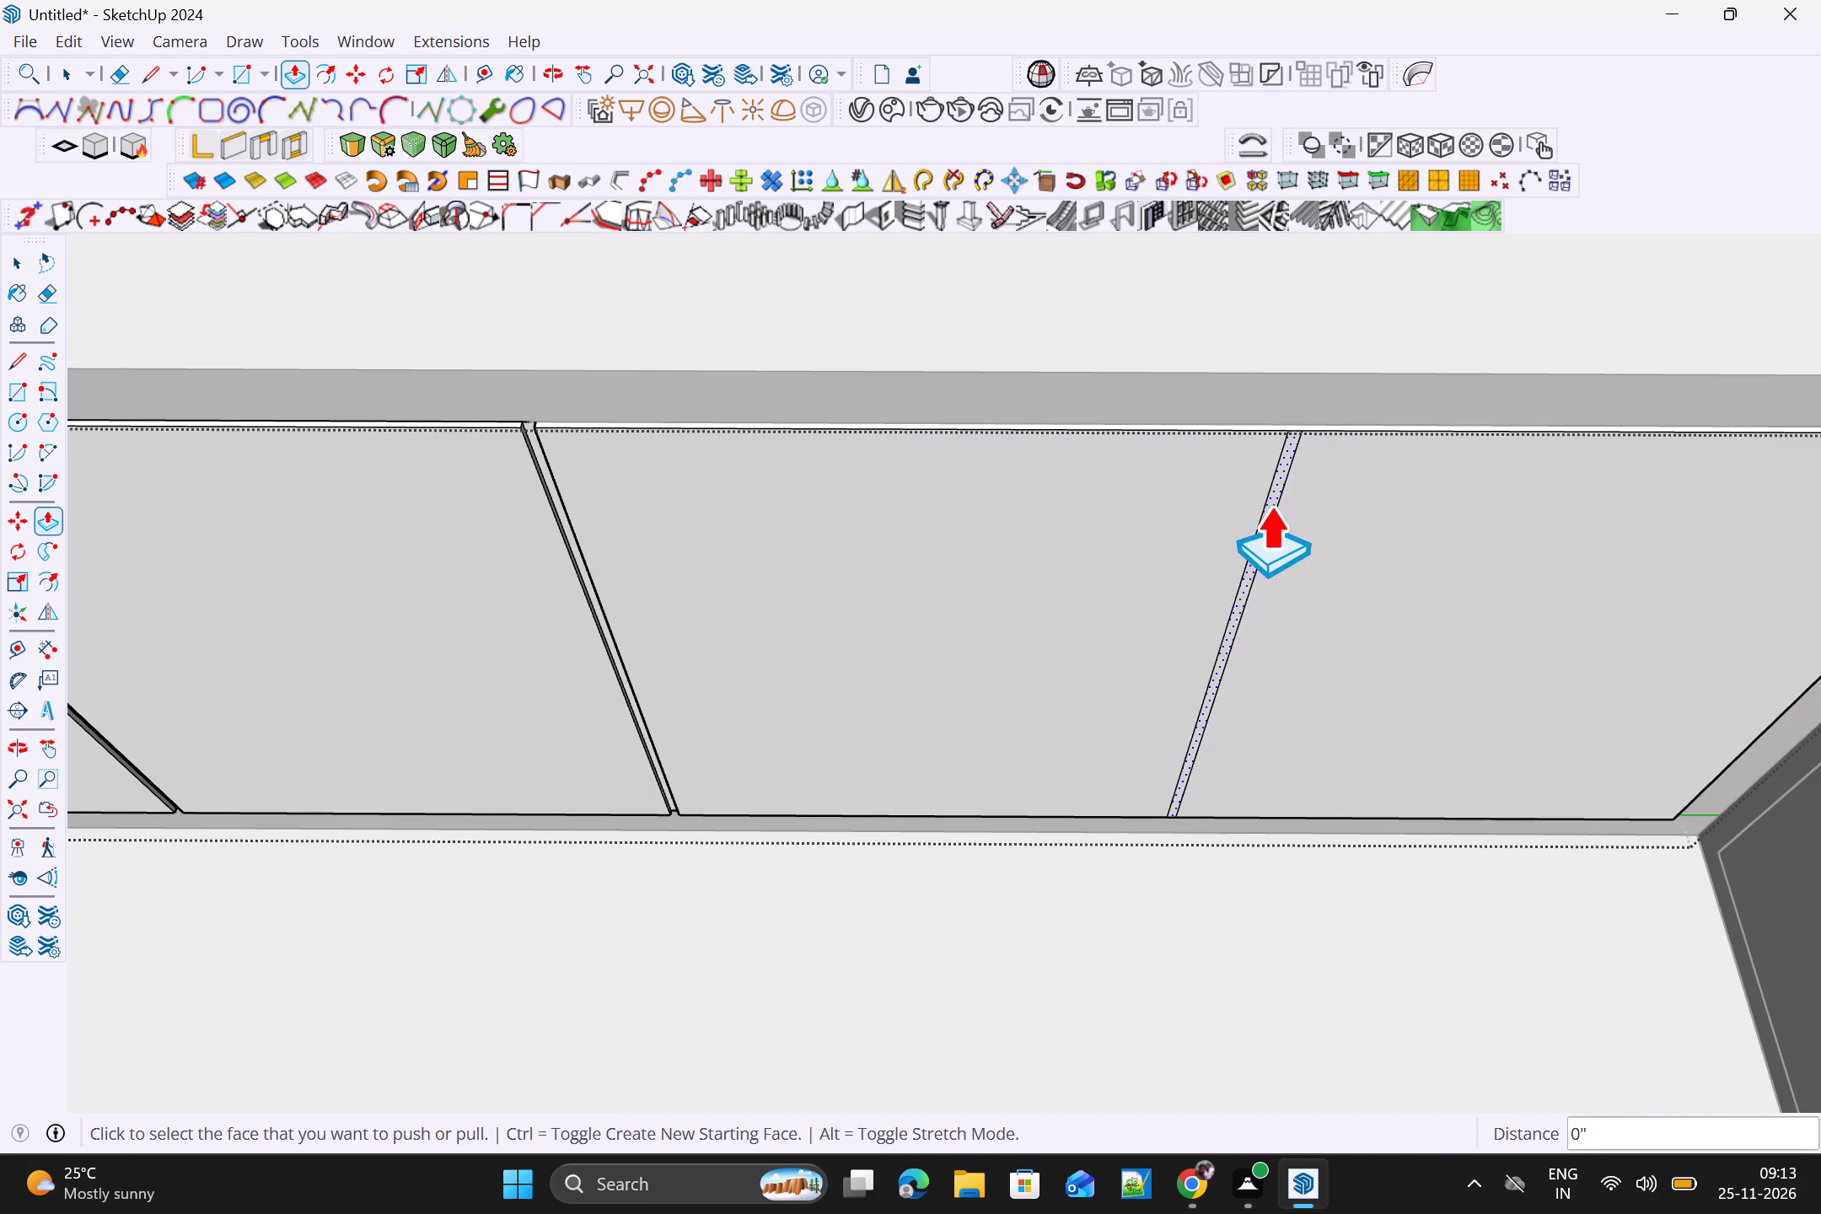
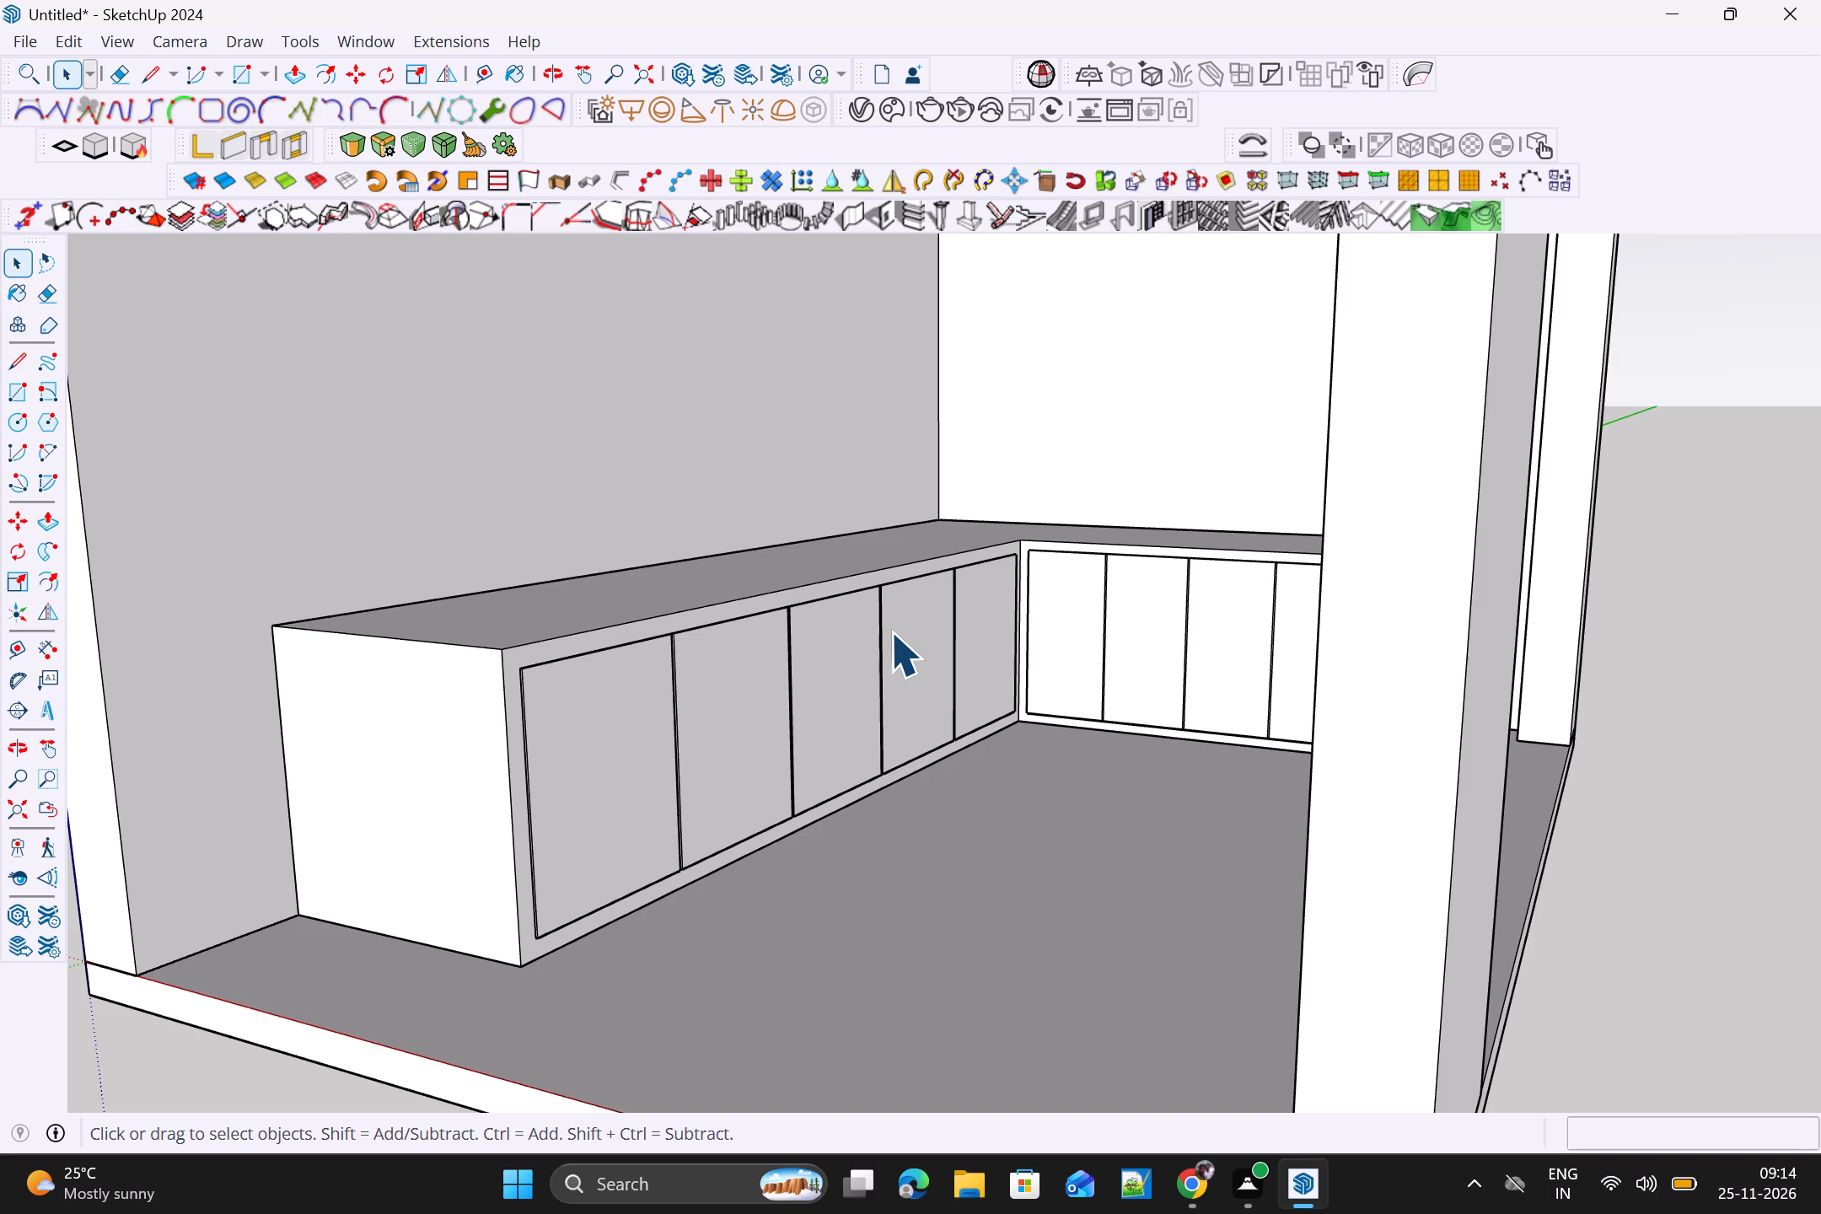
Open the short leg's panel group and push the gap strip nearest the inner corner inward about 1/4".
scroll(1104, 649, up, 4)
middle_drag(1095, 619, 1155, 787)
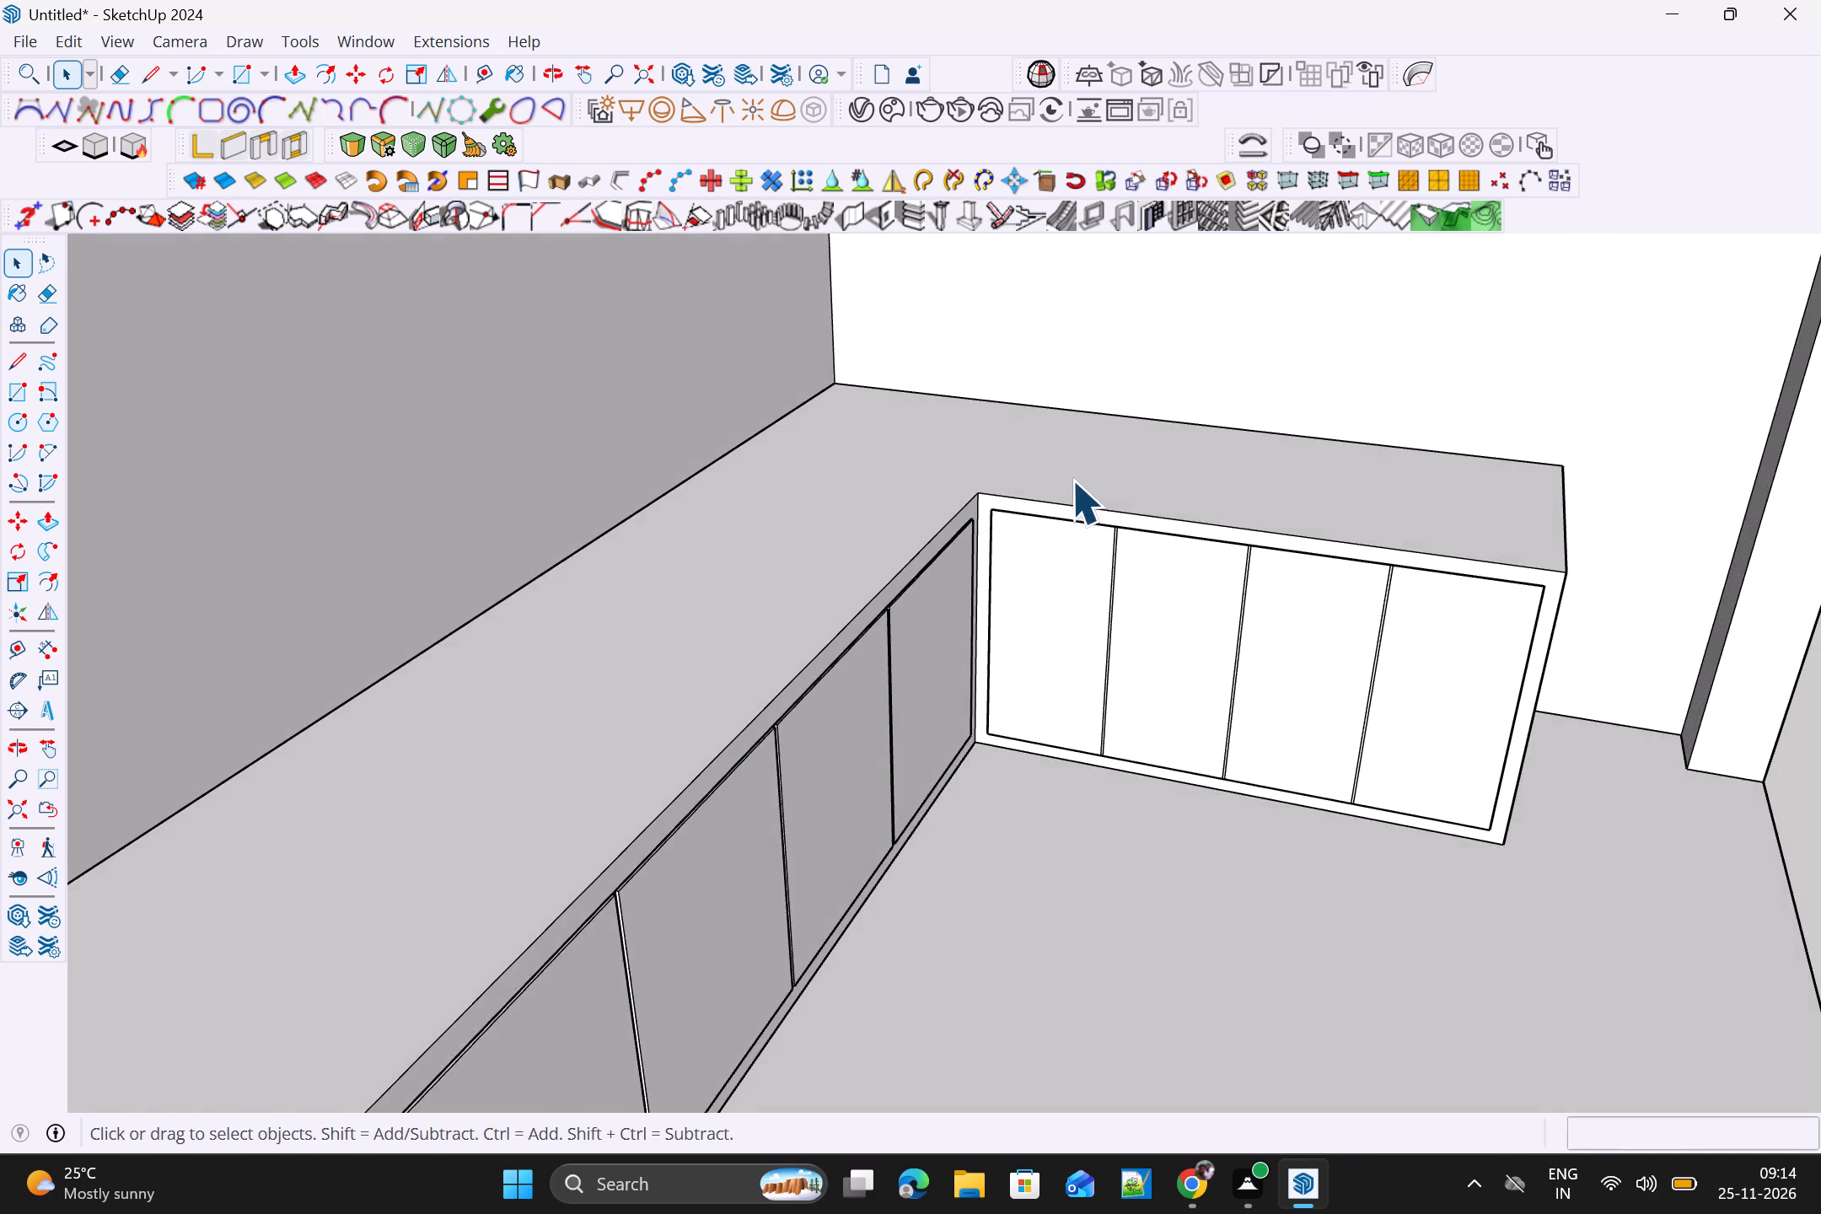
scroll(1072, 480, up, 12)
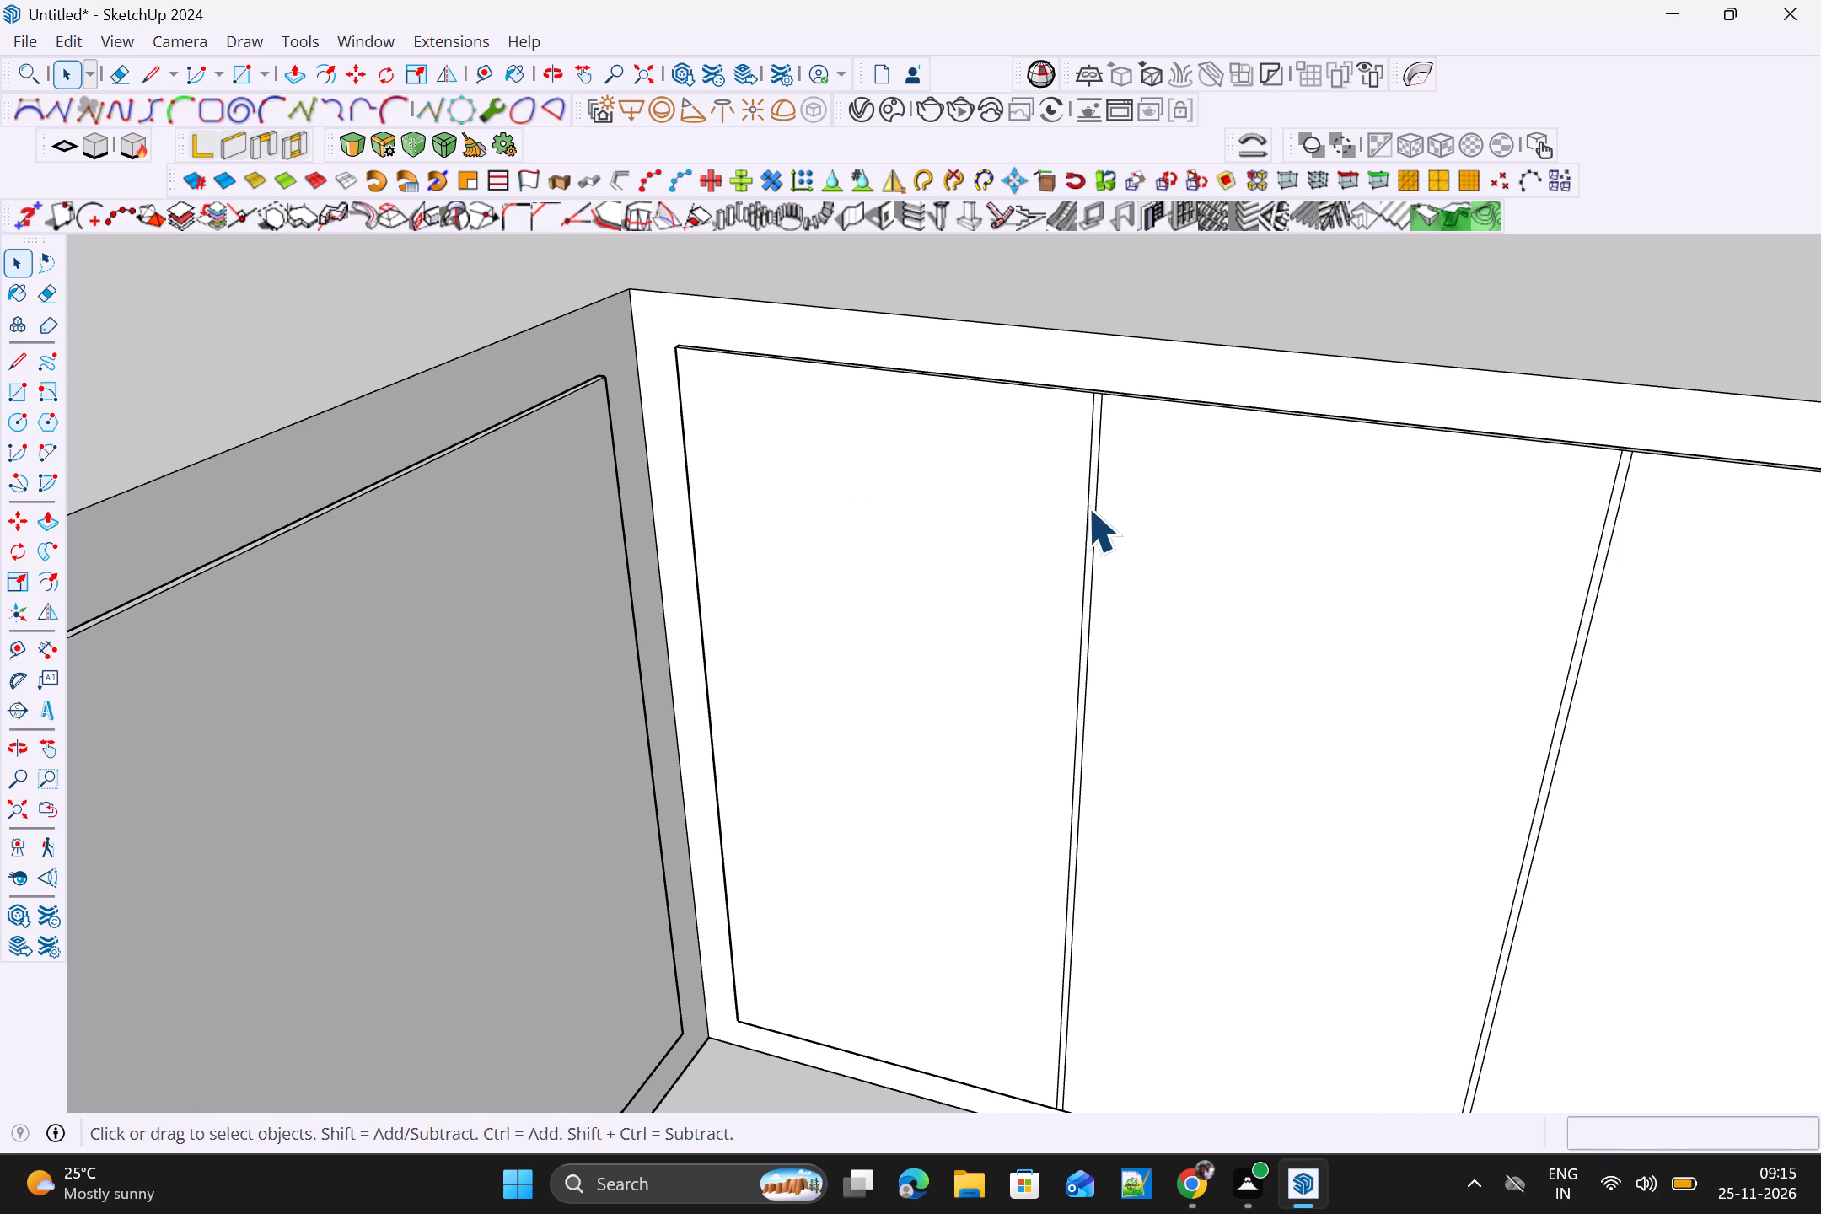
click(1088, 505)
scroll(1090, 504, up, 3)
double_click(1090, 504)
click(1091, 504)
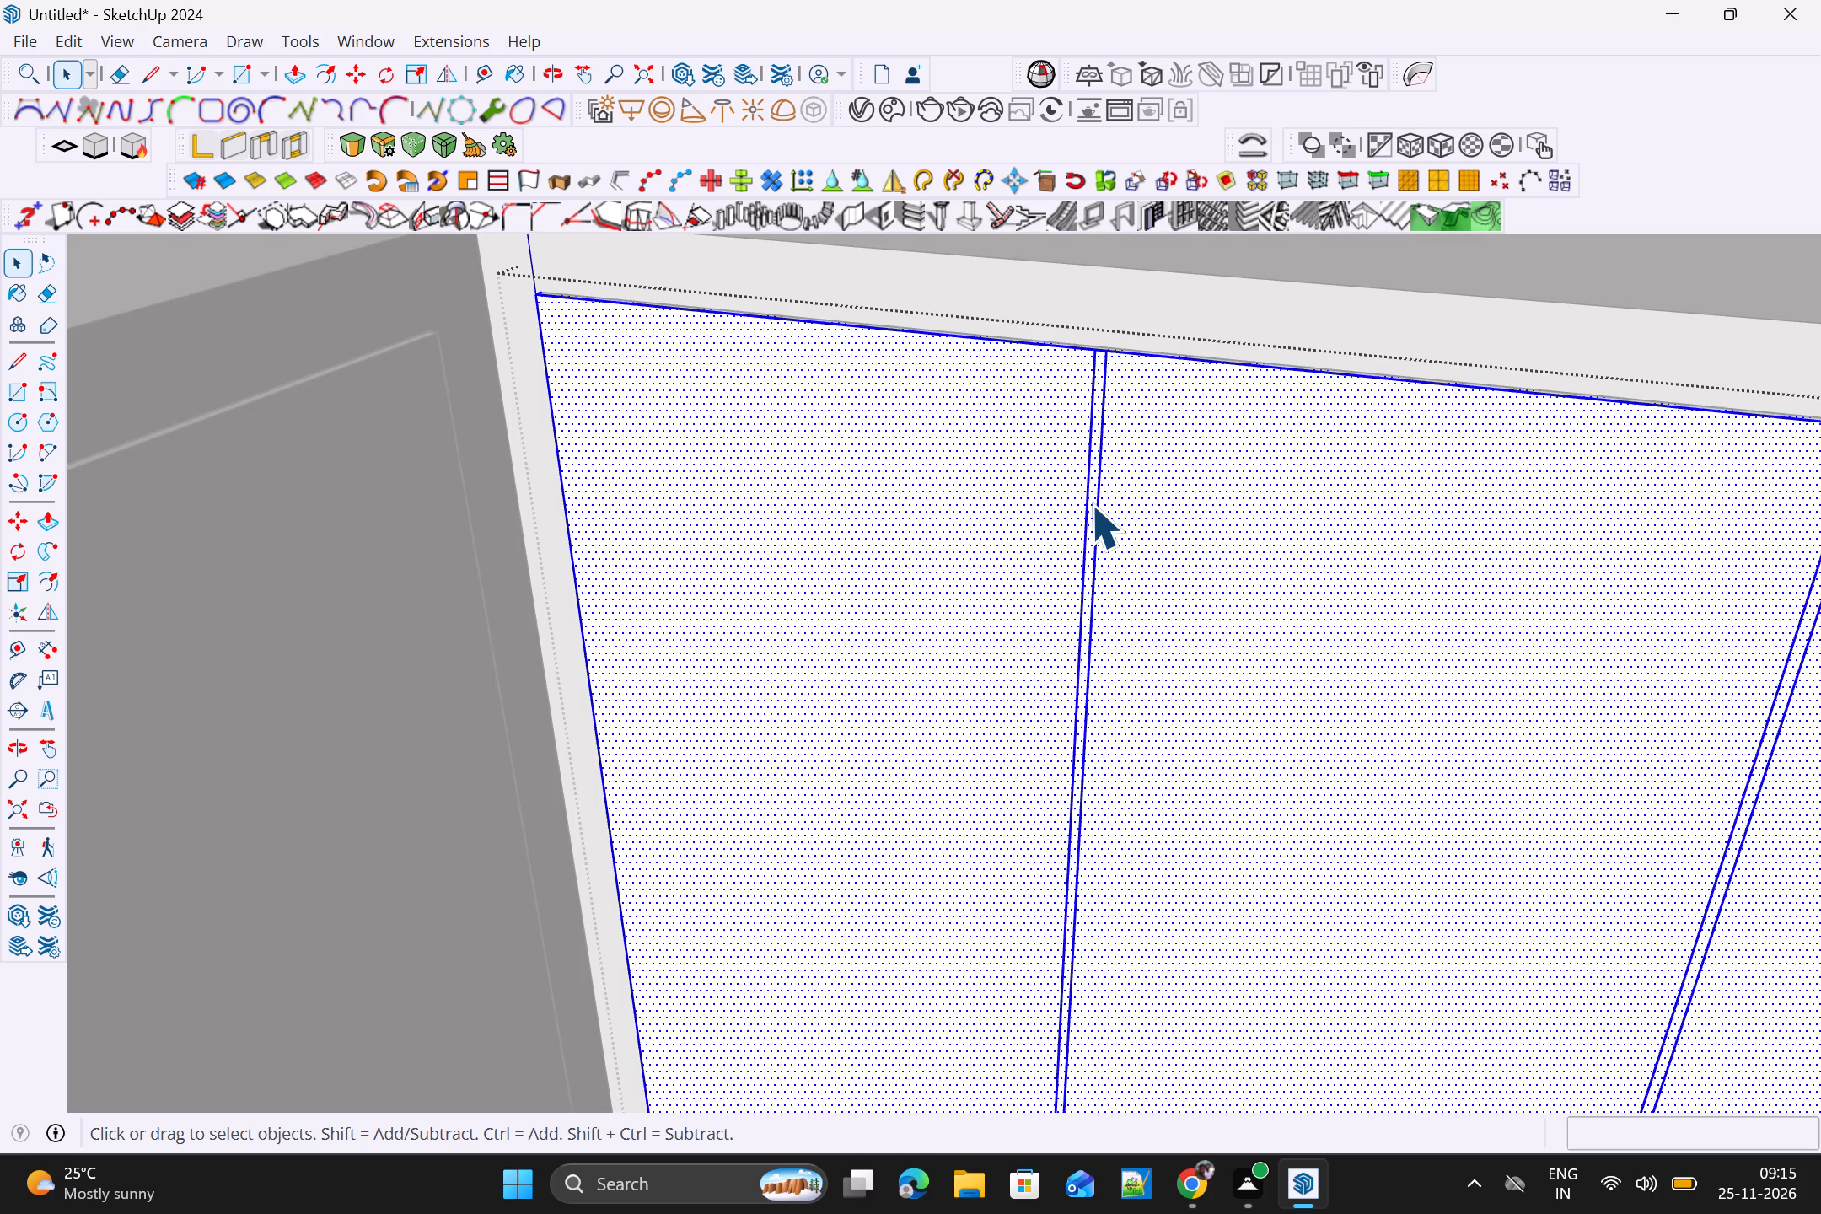
click(1091, 504)
click(1091, 504)
scroll(1091, 504, up, 4)
click(1091, 504)
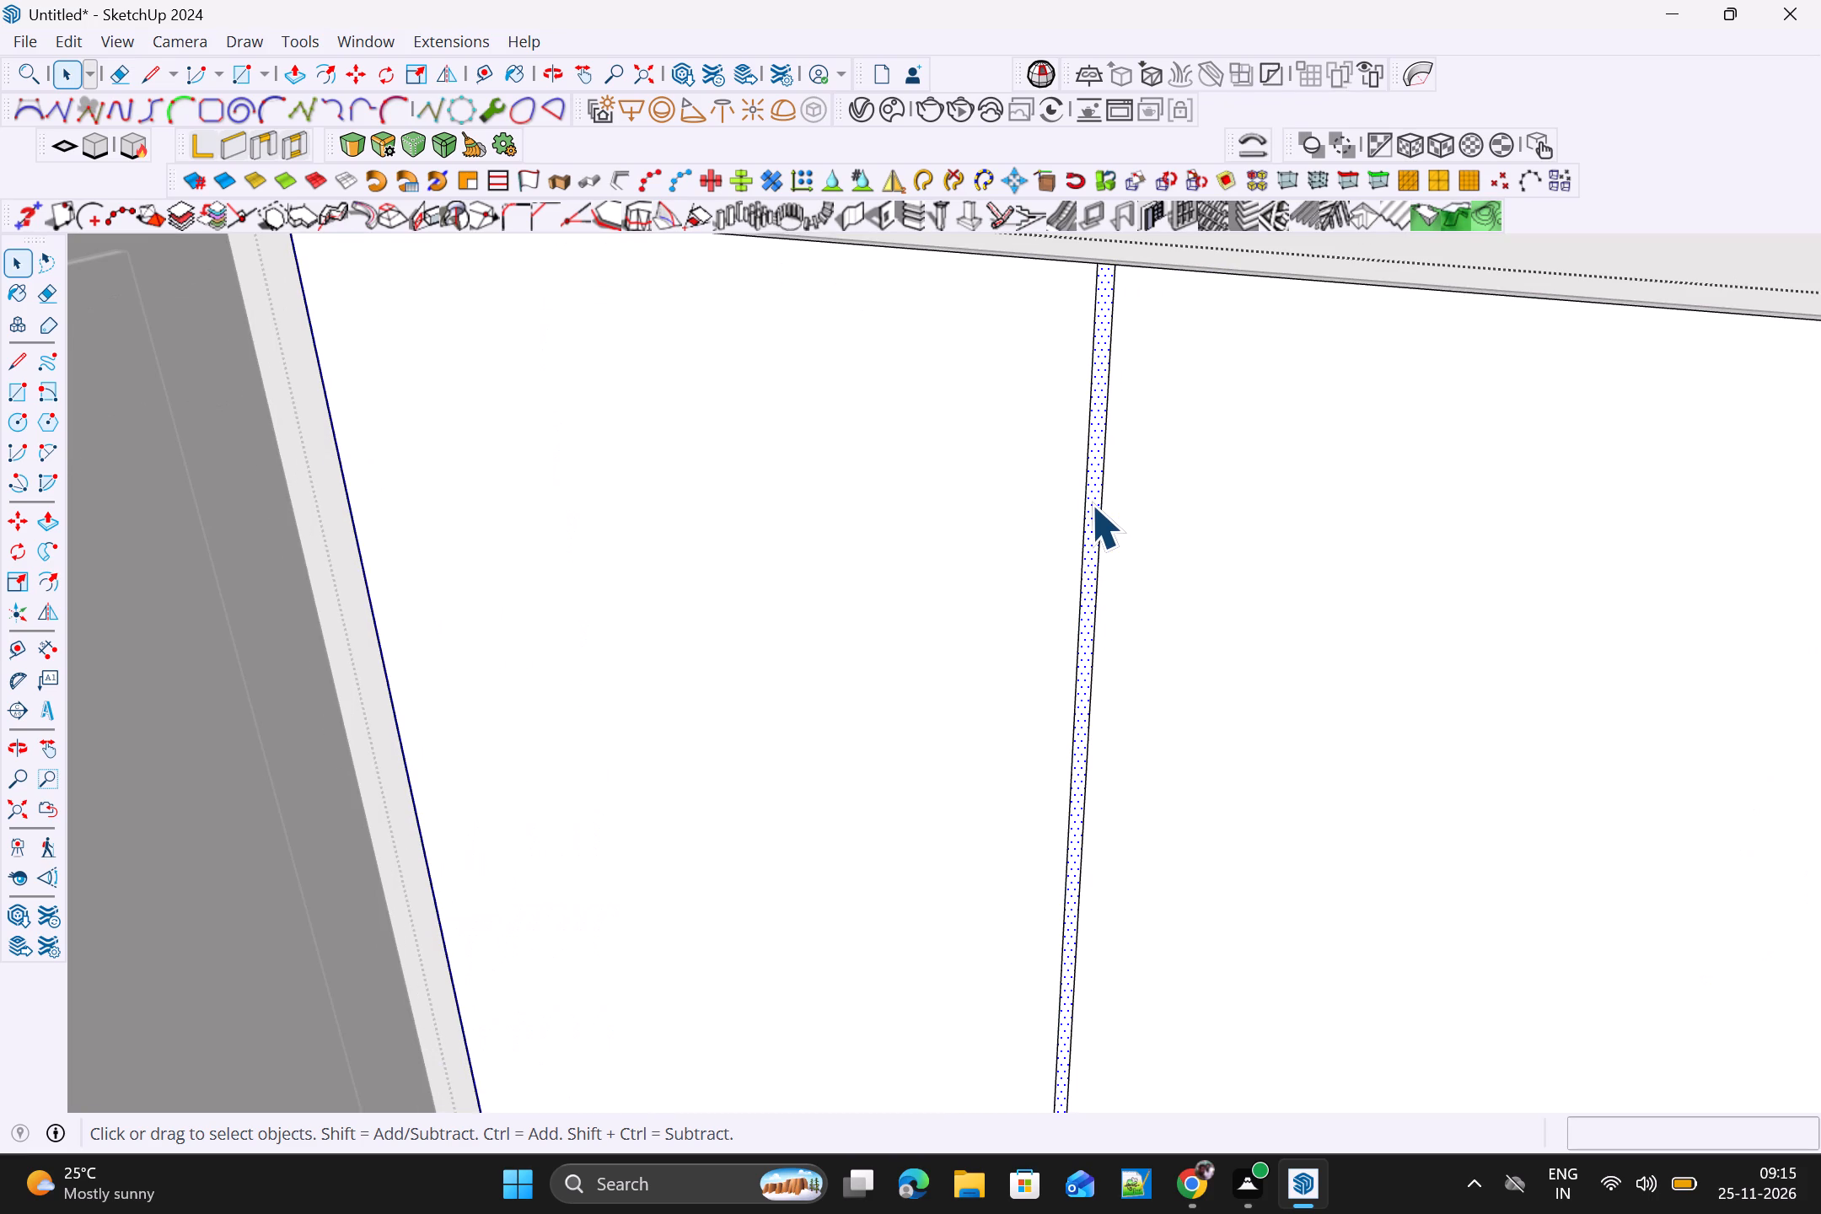
key(p)
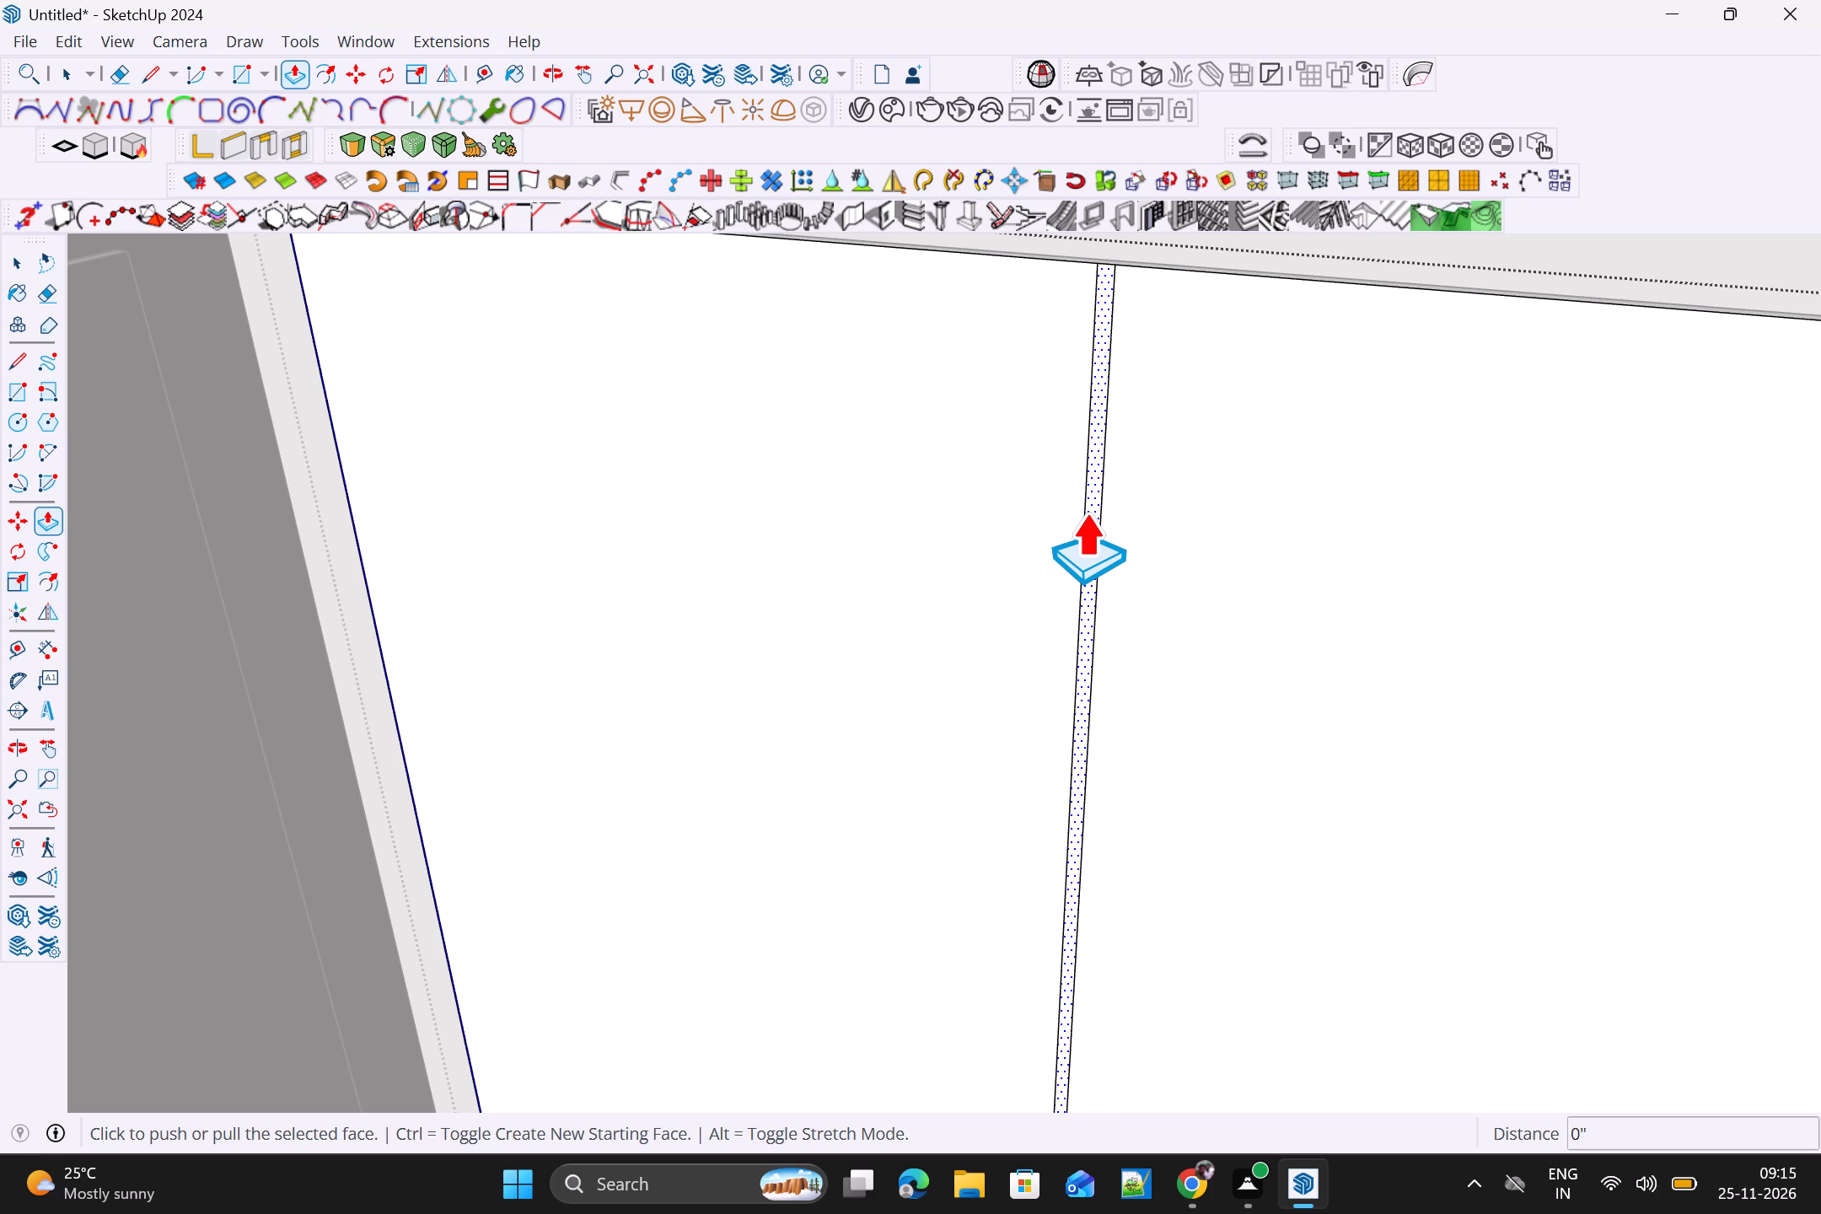
scroll(1086, 511, down, 3)
middle_drag(1084, 540, 1255, 761)
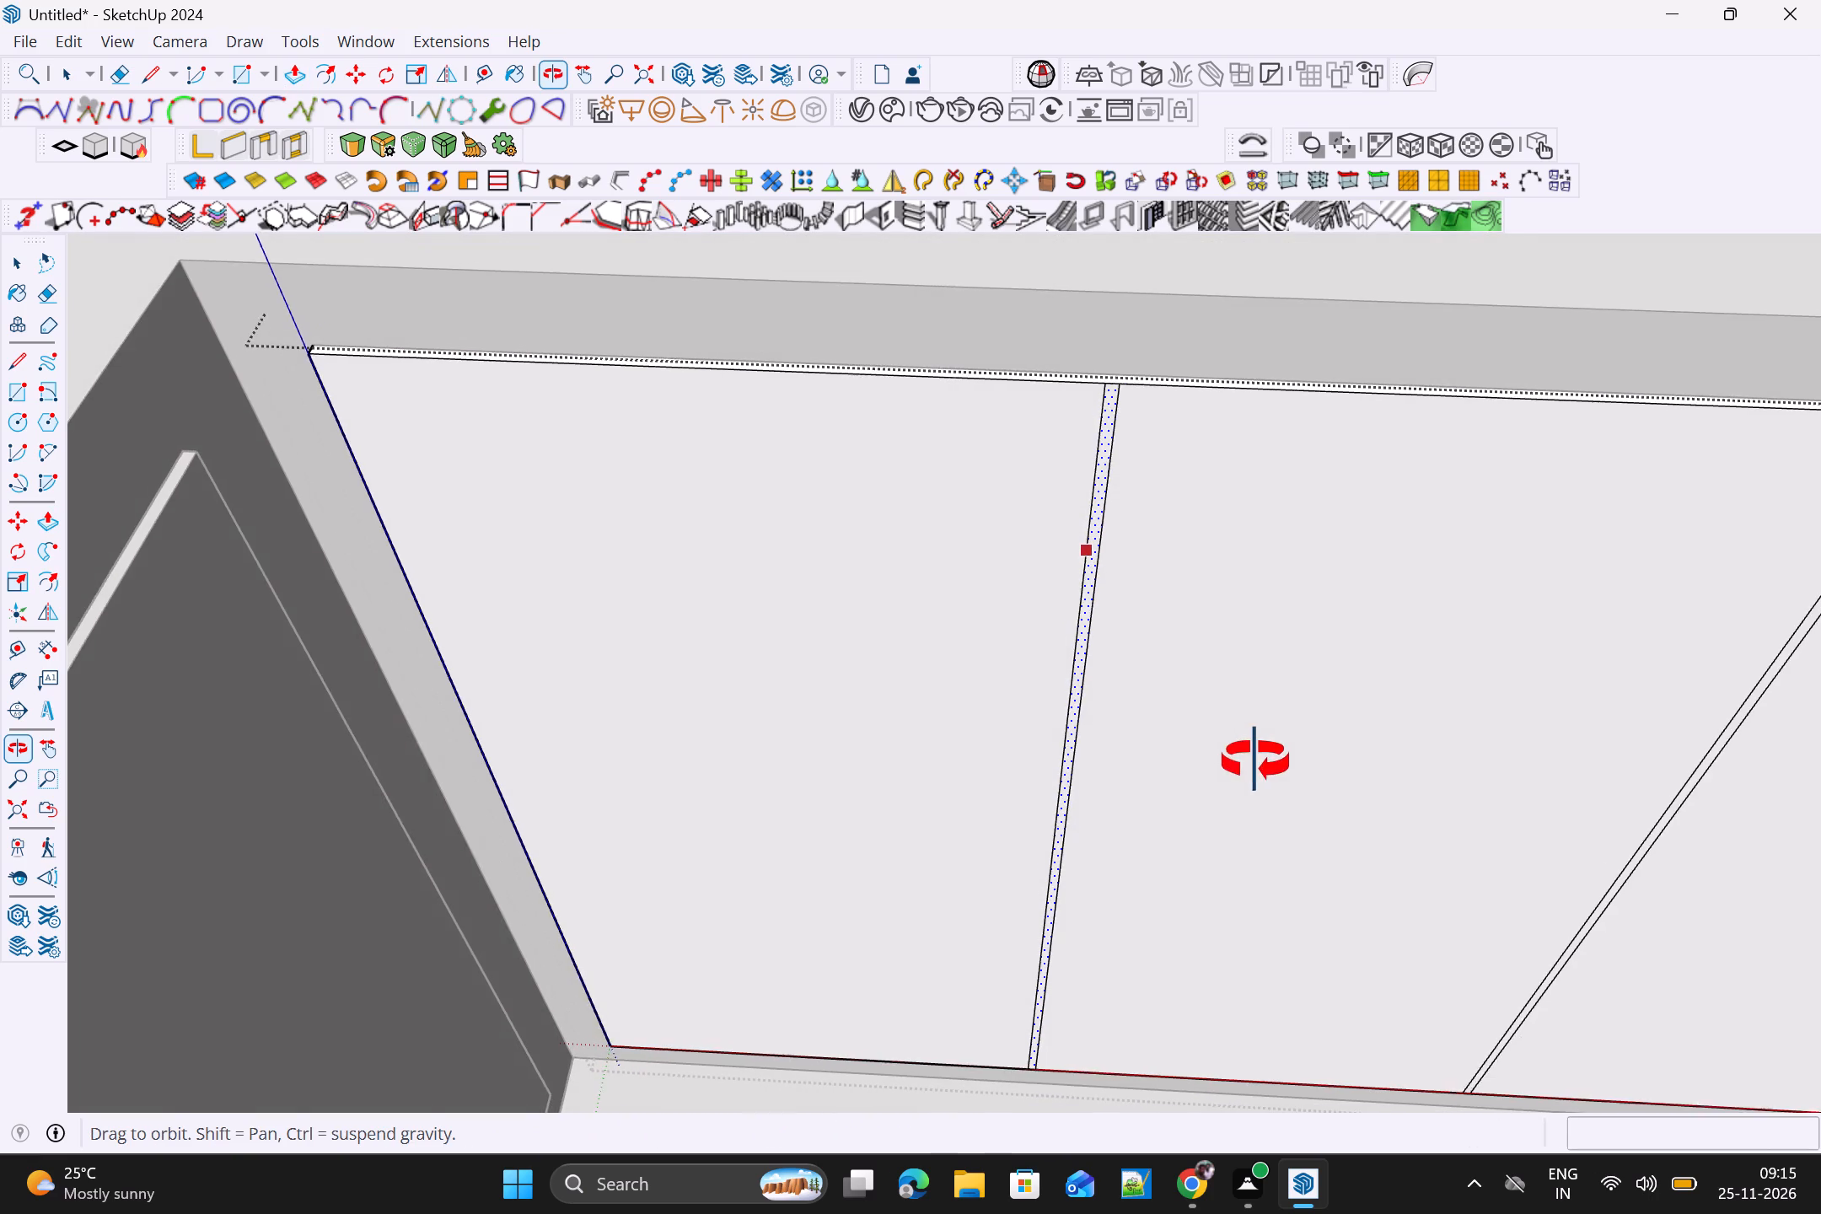
middle_drag(1255, 761, 1257, 757)
scroll(1120, 362, up, 9)
click(1109, 421)
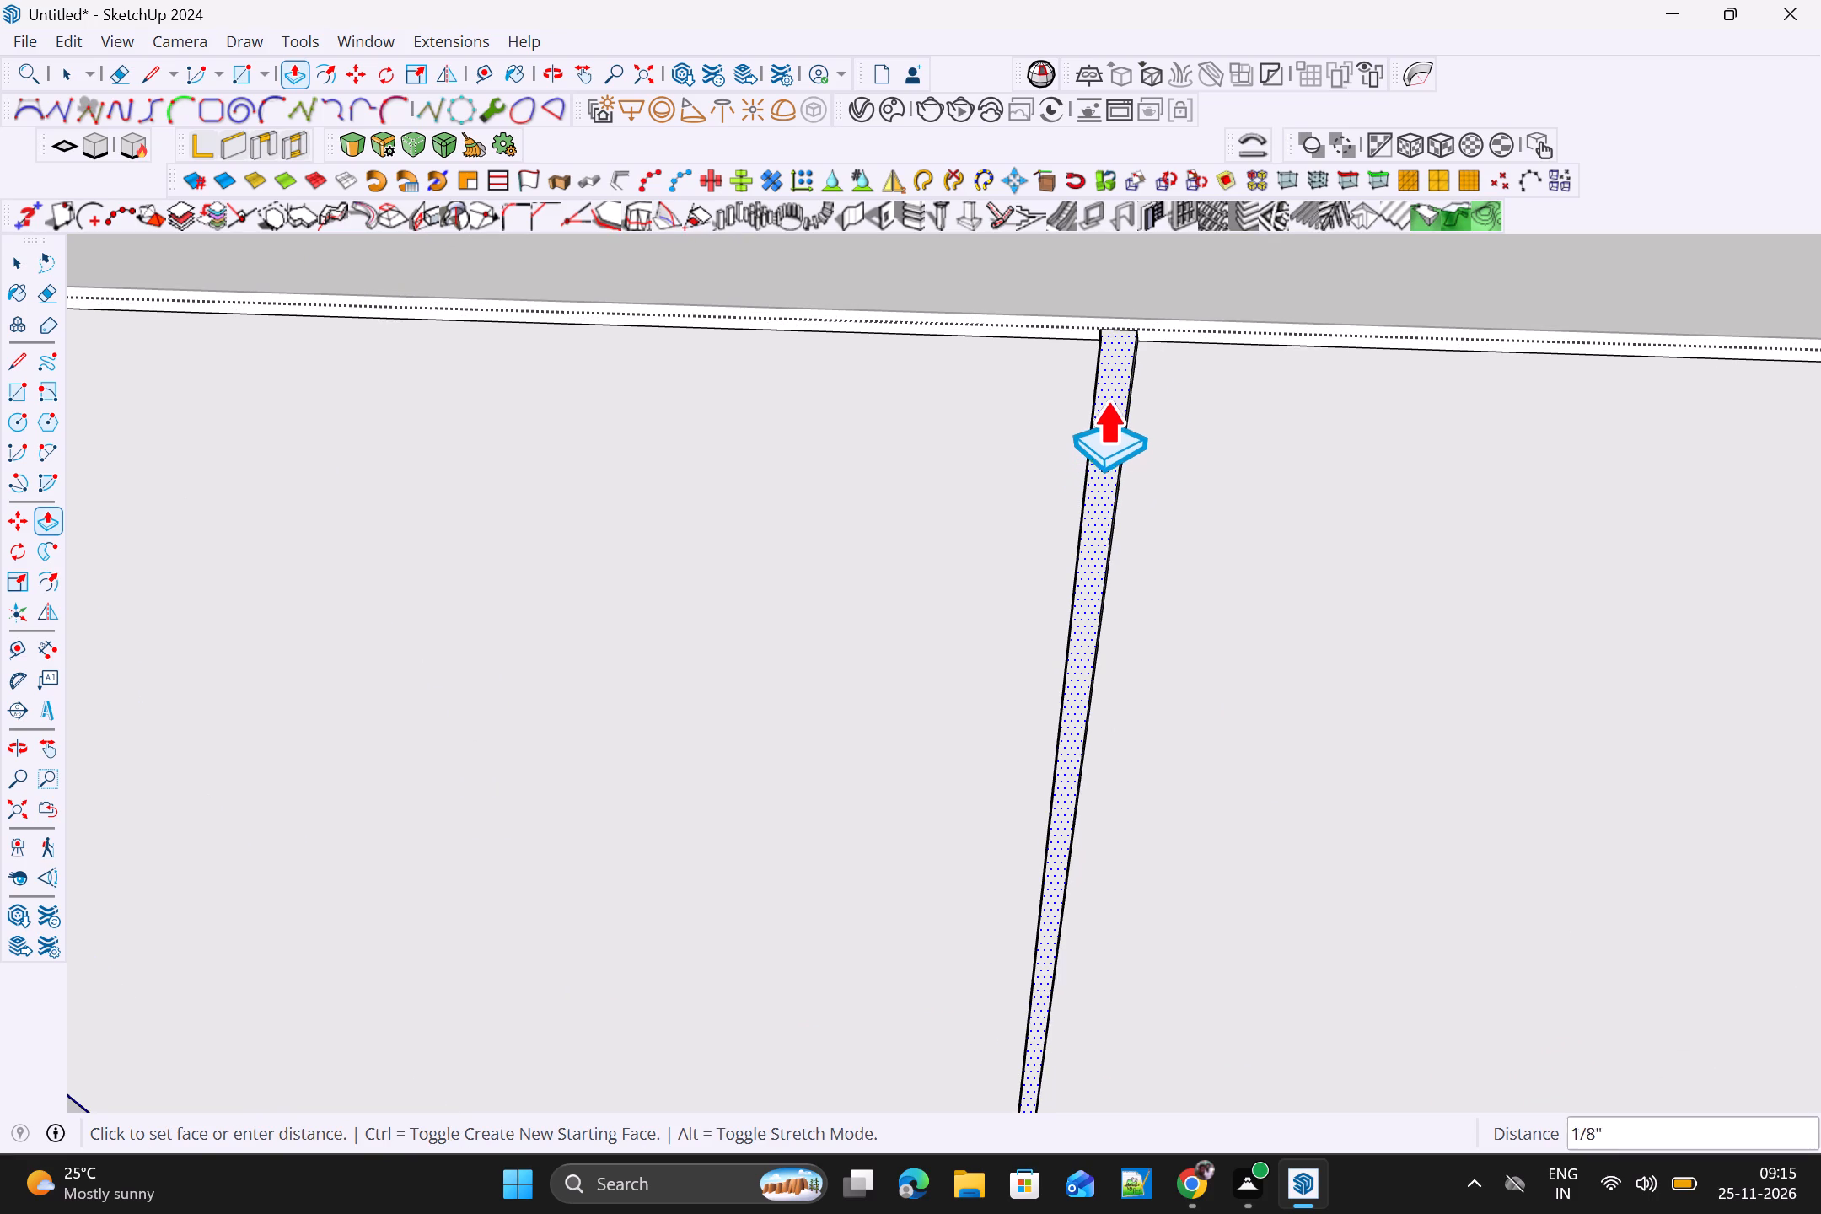
click(1107, 396)
scroll(1109, 414, down, 6)
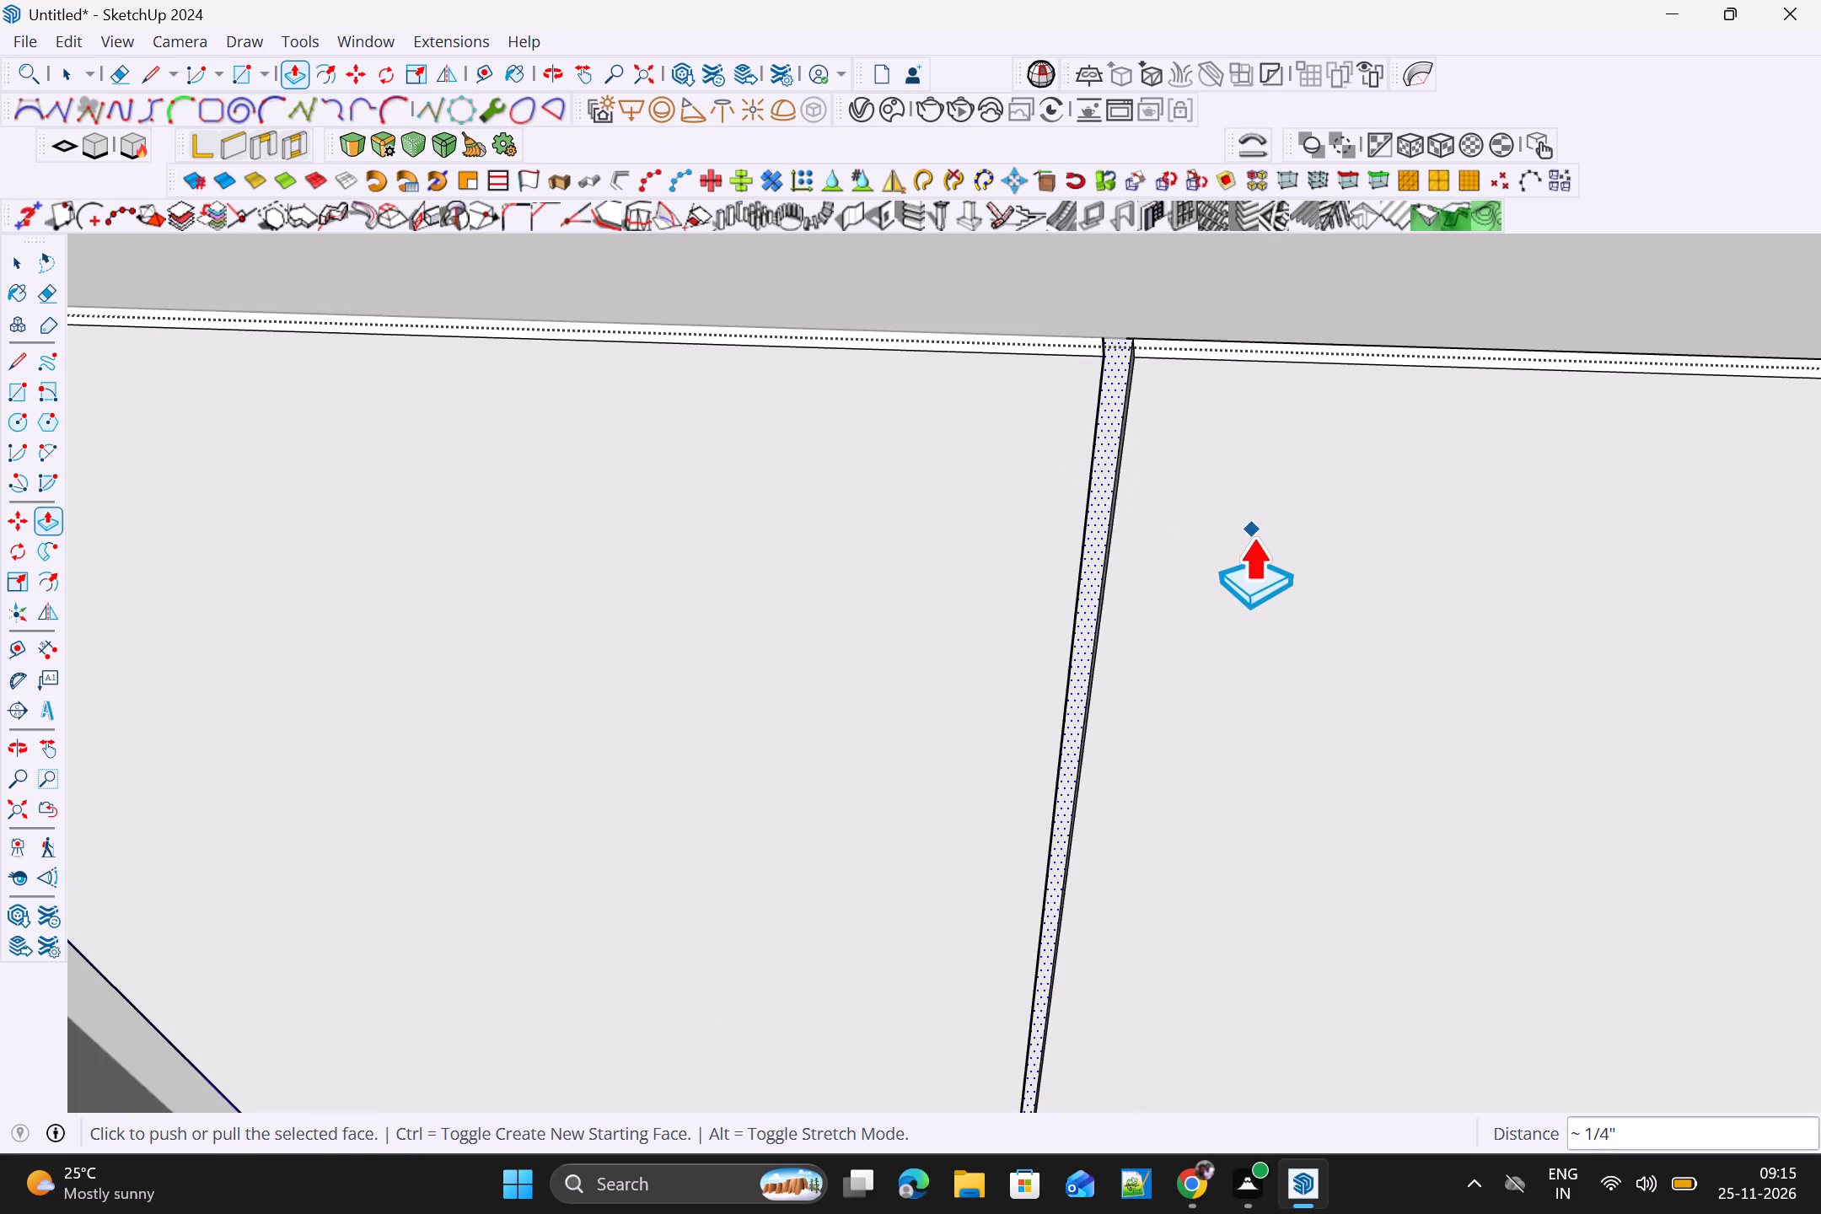
Push the short leg's middle gap strip inward by the same depth as the previous one.
scroll(1253, 535, down, 3)
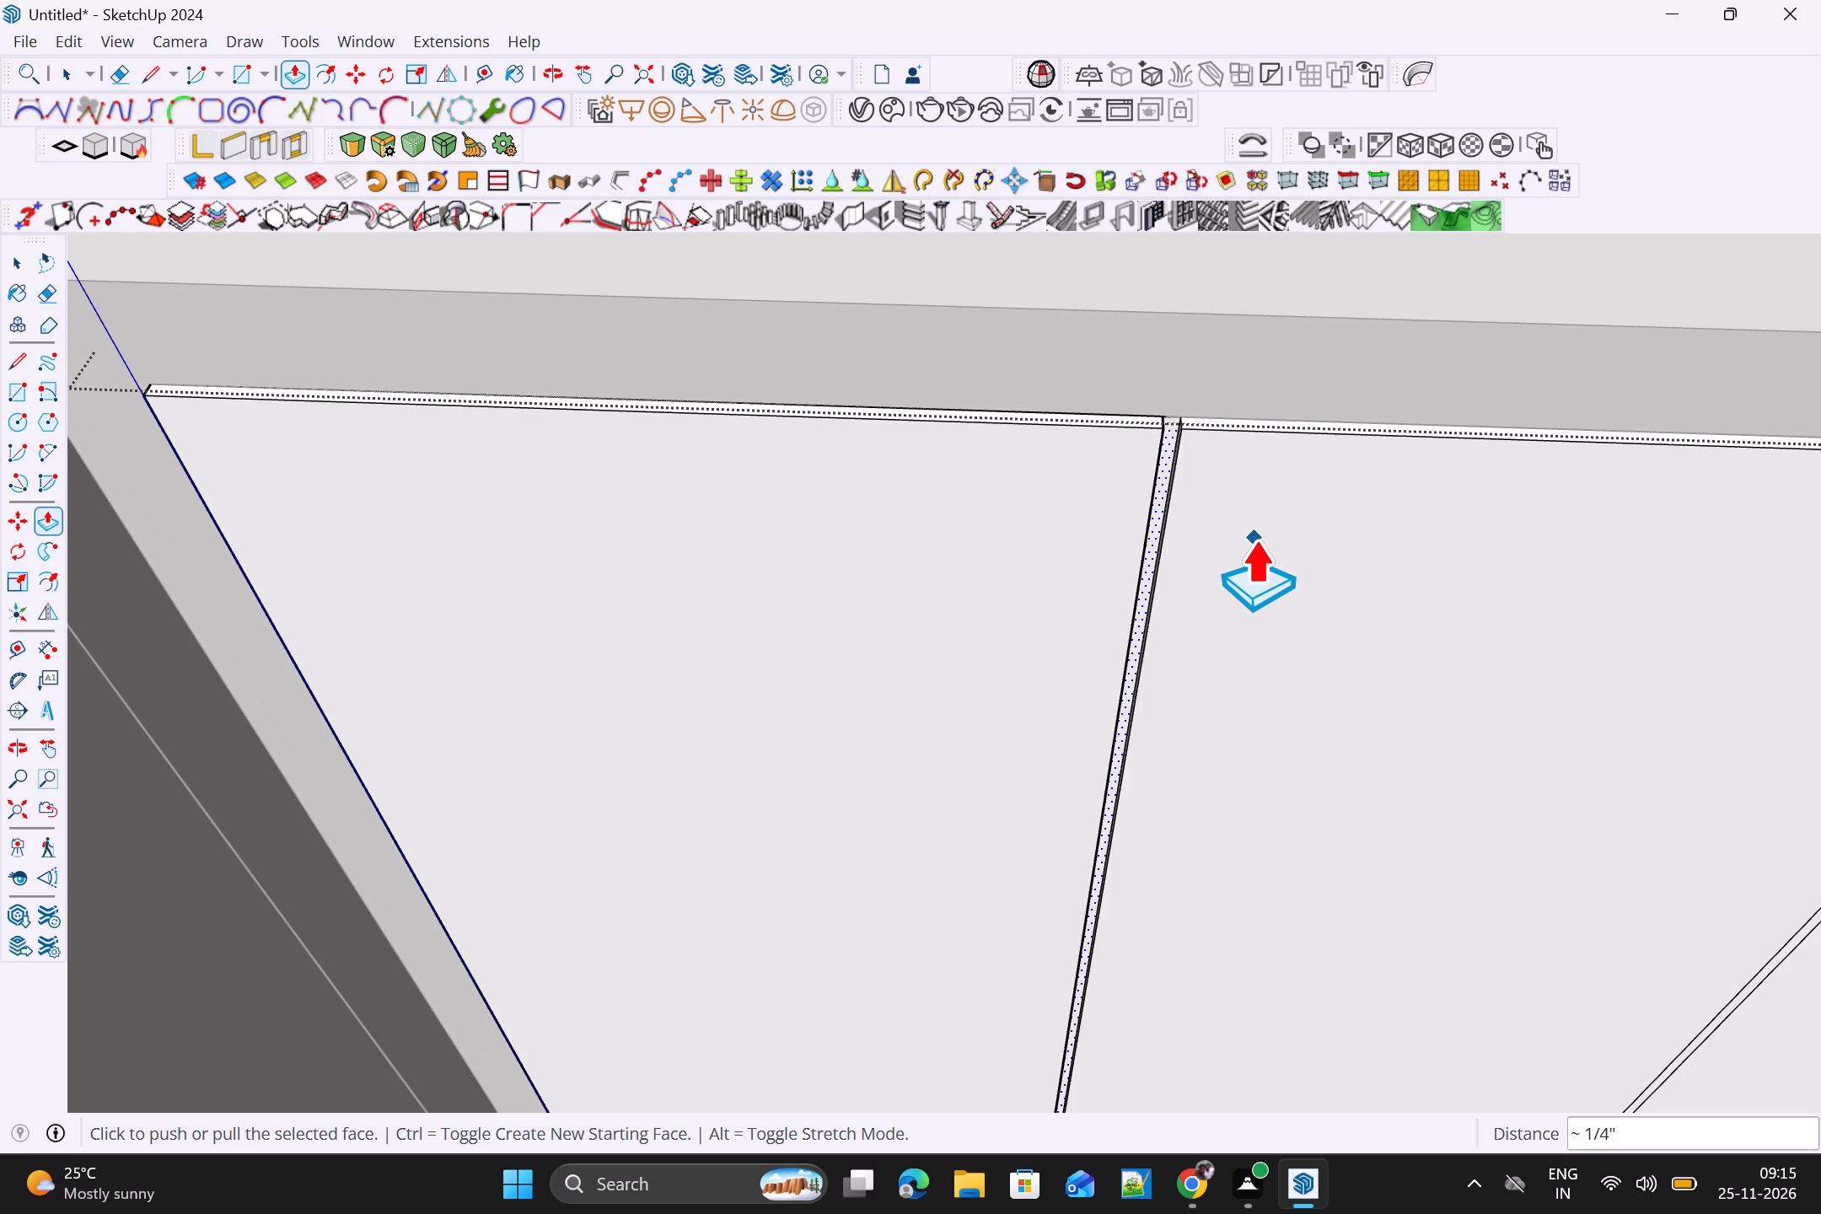
scroll(1255, 538, down, 6)
shift+middle_drag(1365, 541, 925, 552)
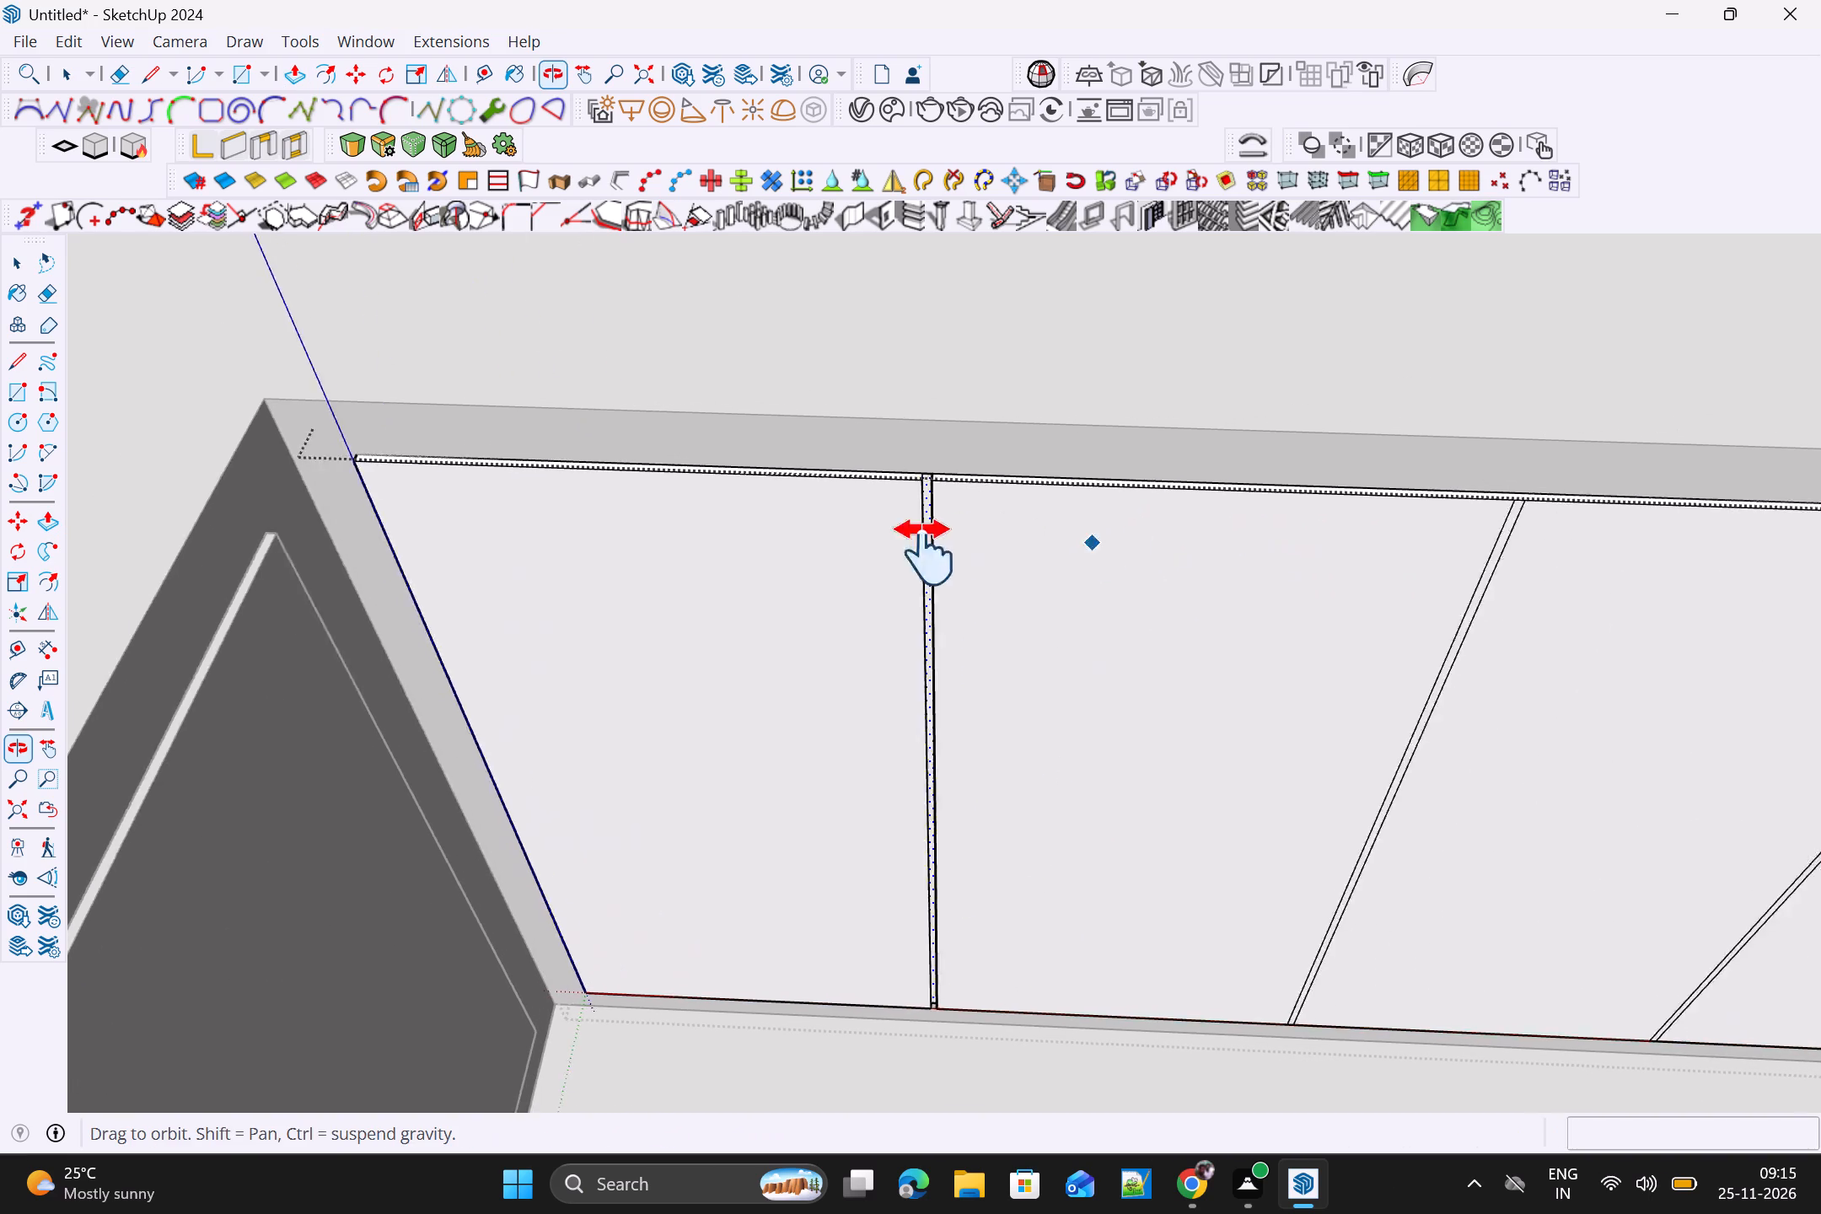
shift+middle_drag(925, 552, 835, 556)
key(space)
click(1244, 589)
scroll(1233, 589, up, 2)
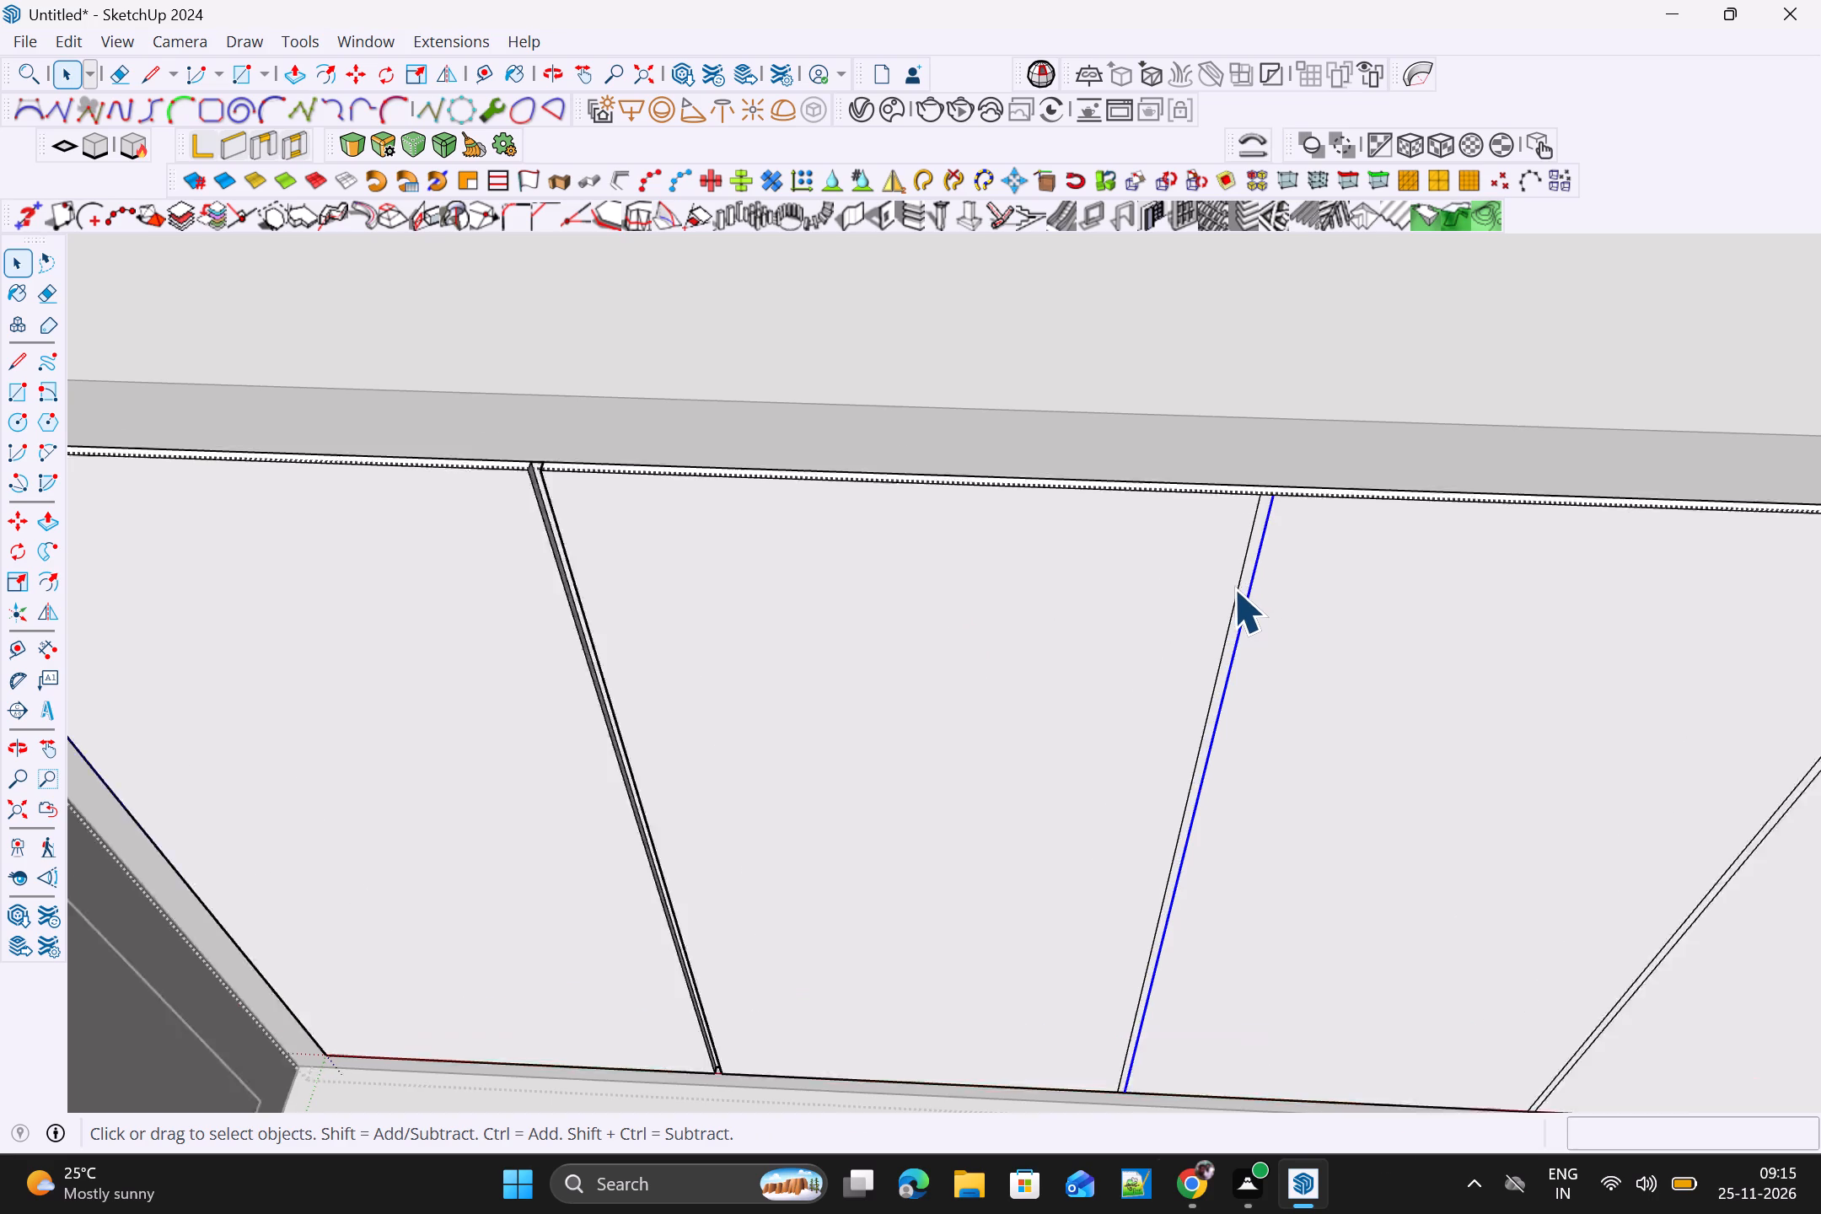
scroll(1233, 588, up, 6)
click(1254, 554)
click(1260, 554)
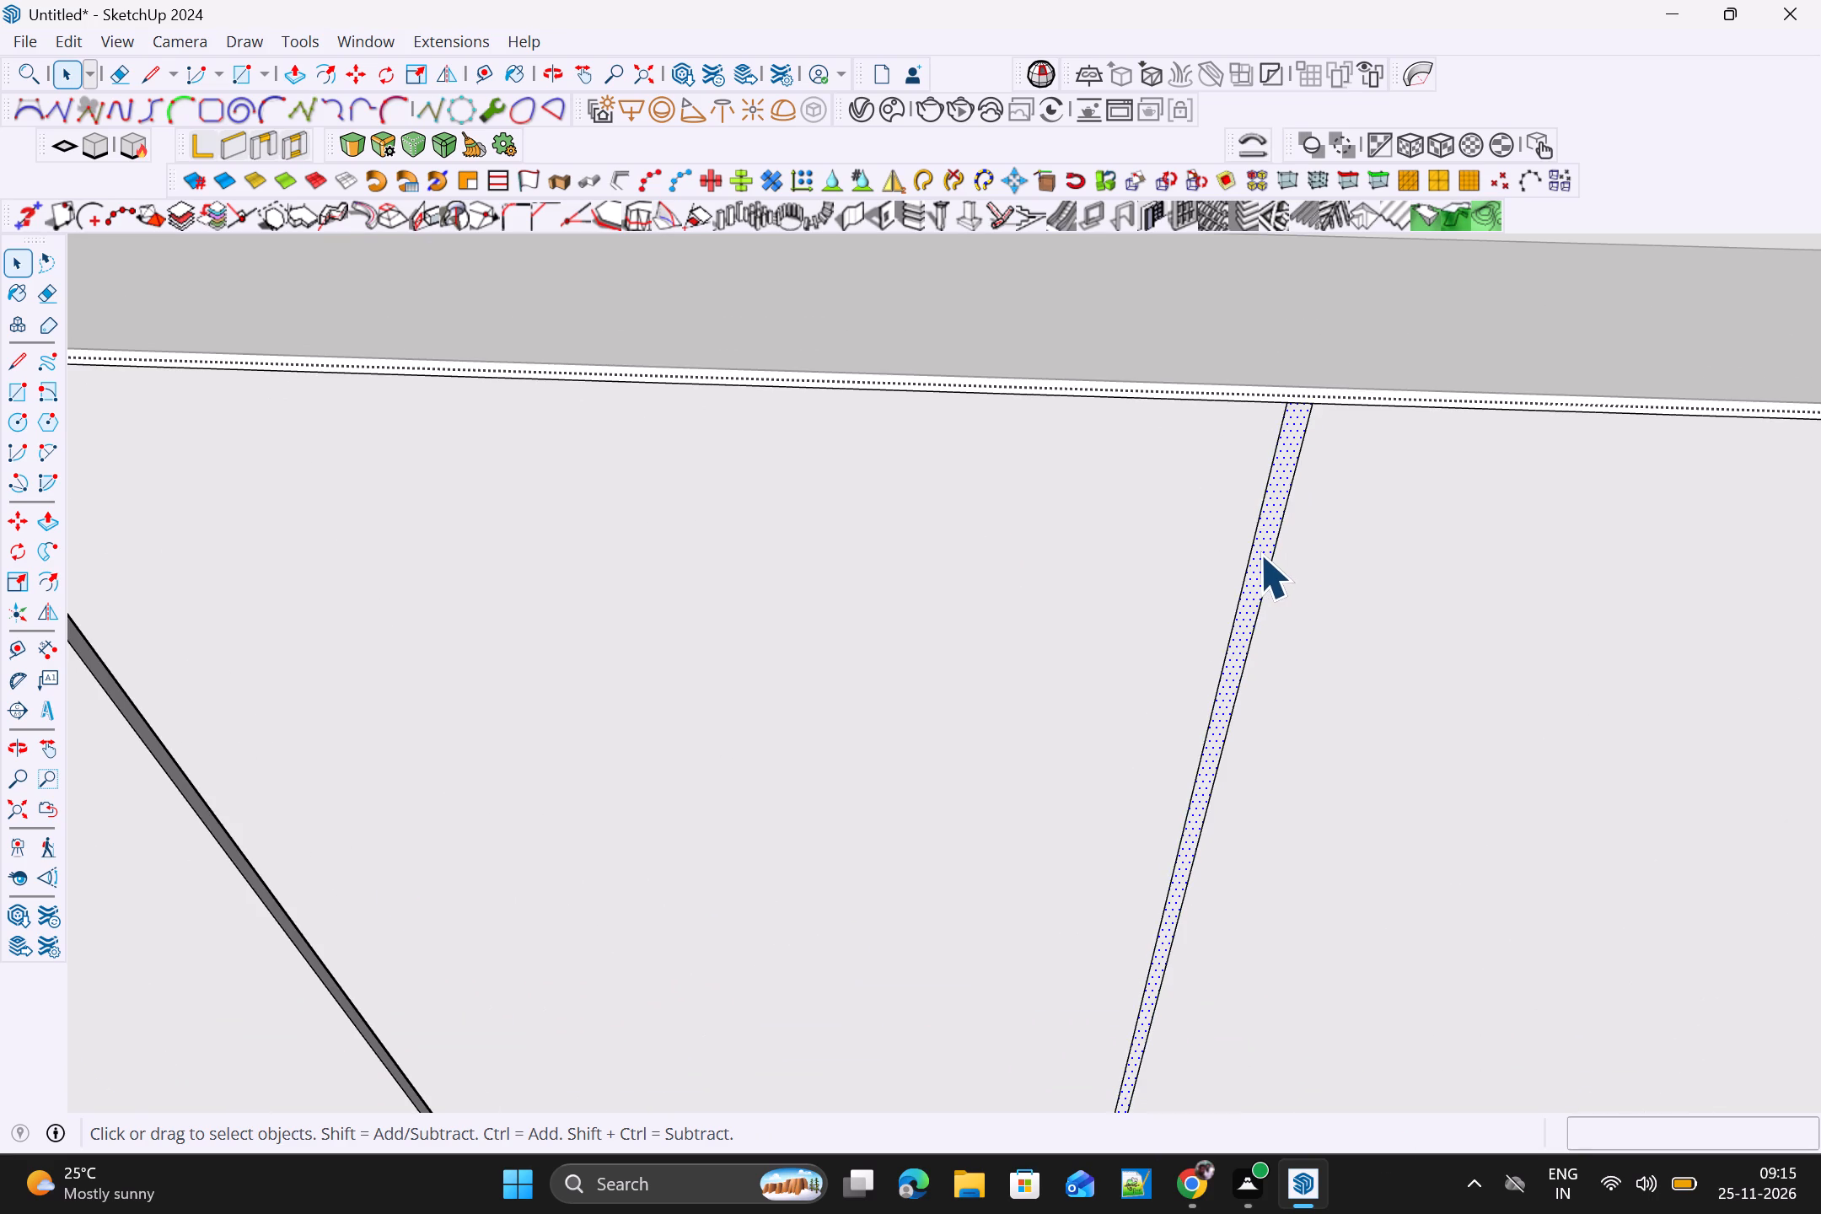
scroll(1260, 554, up, 1)
scroll(1260, 555, down, 3)
shift+middle_drag(1276, 556, 1212, 556)
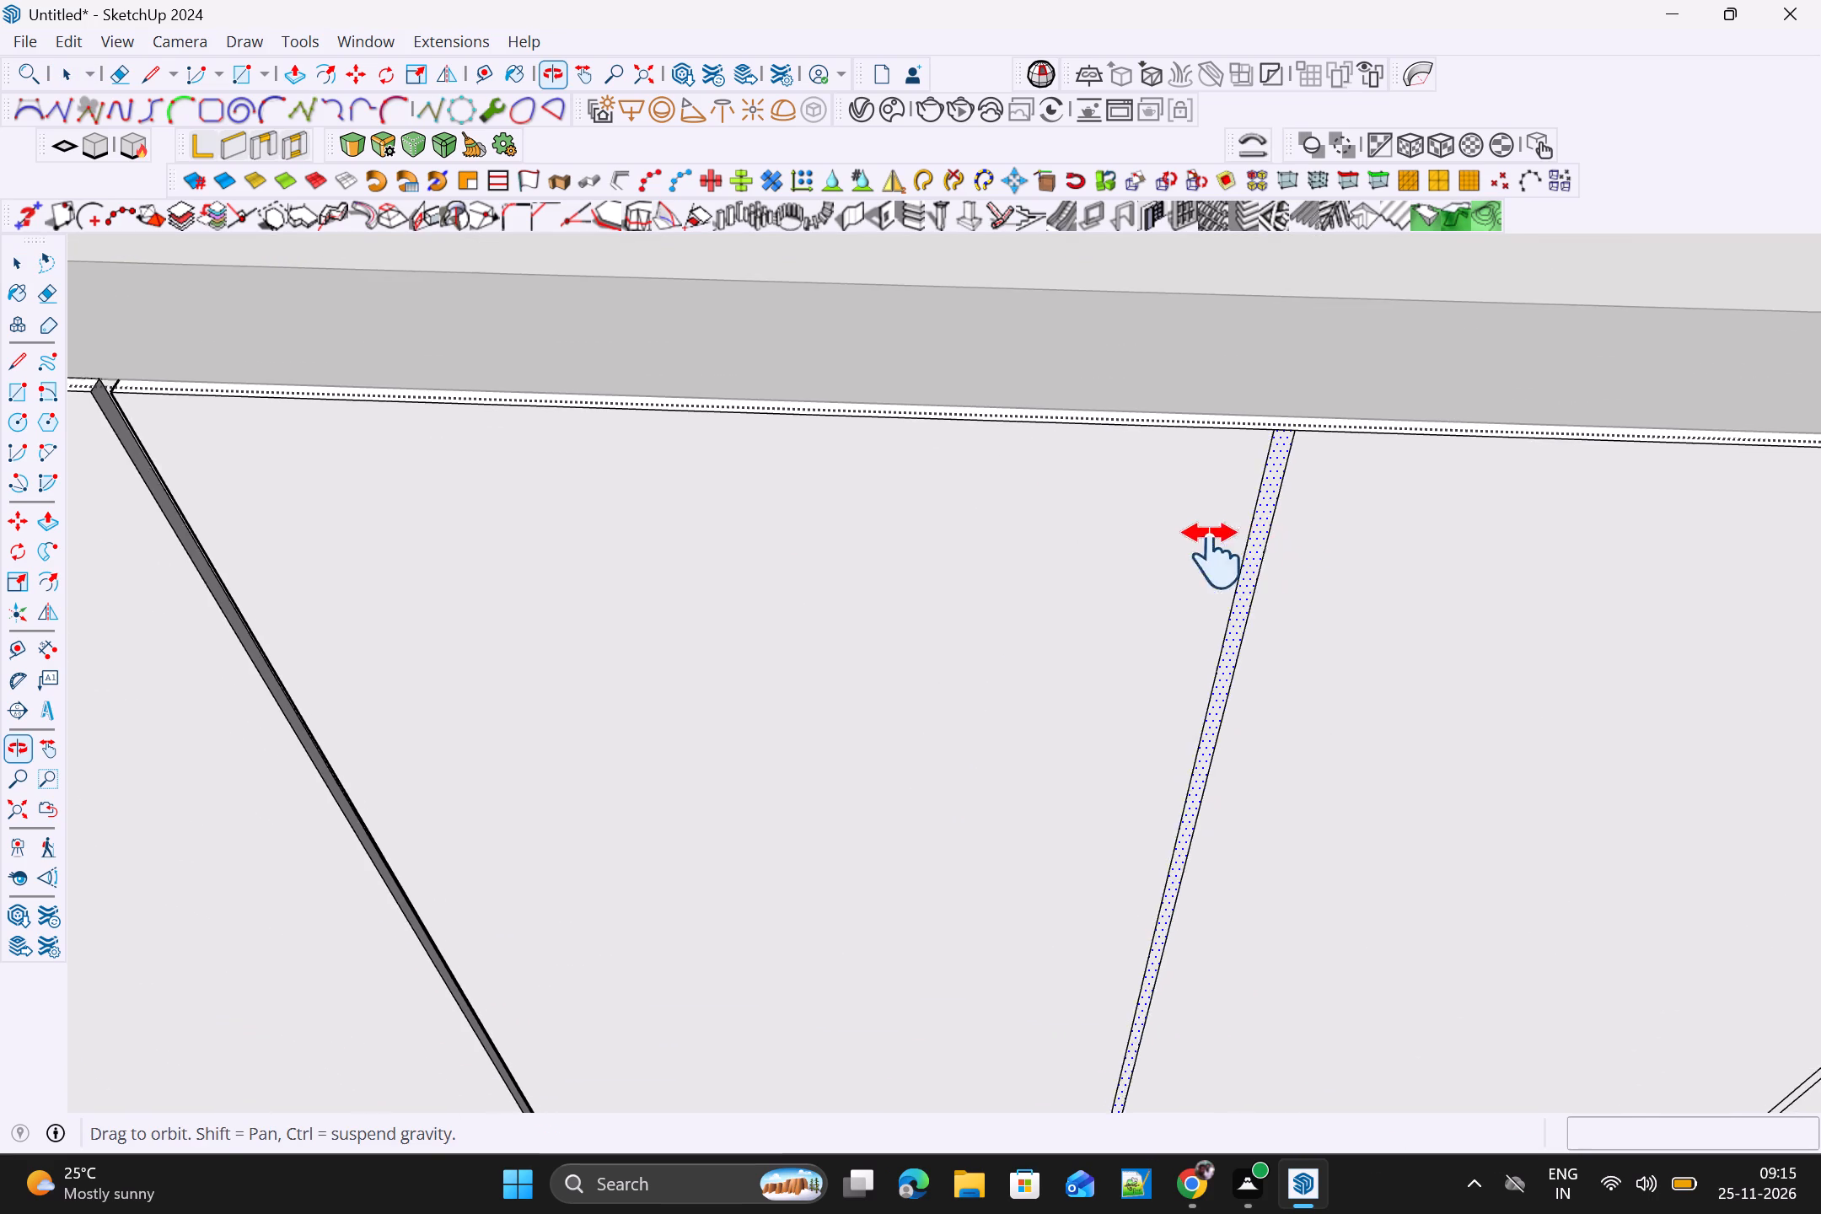
shift+middle_drag(1212, 556, 532, 572)
scroll(798, 631, down, 2)
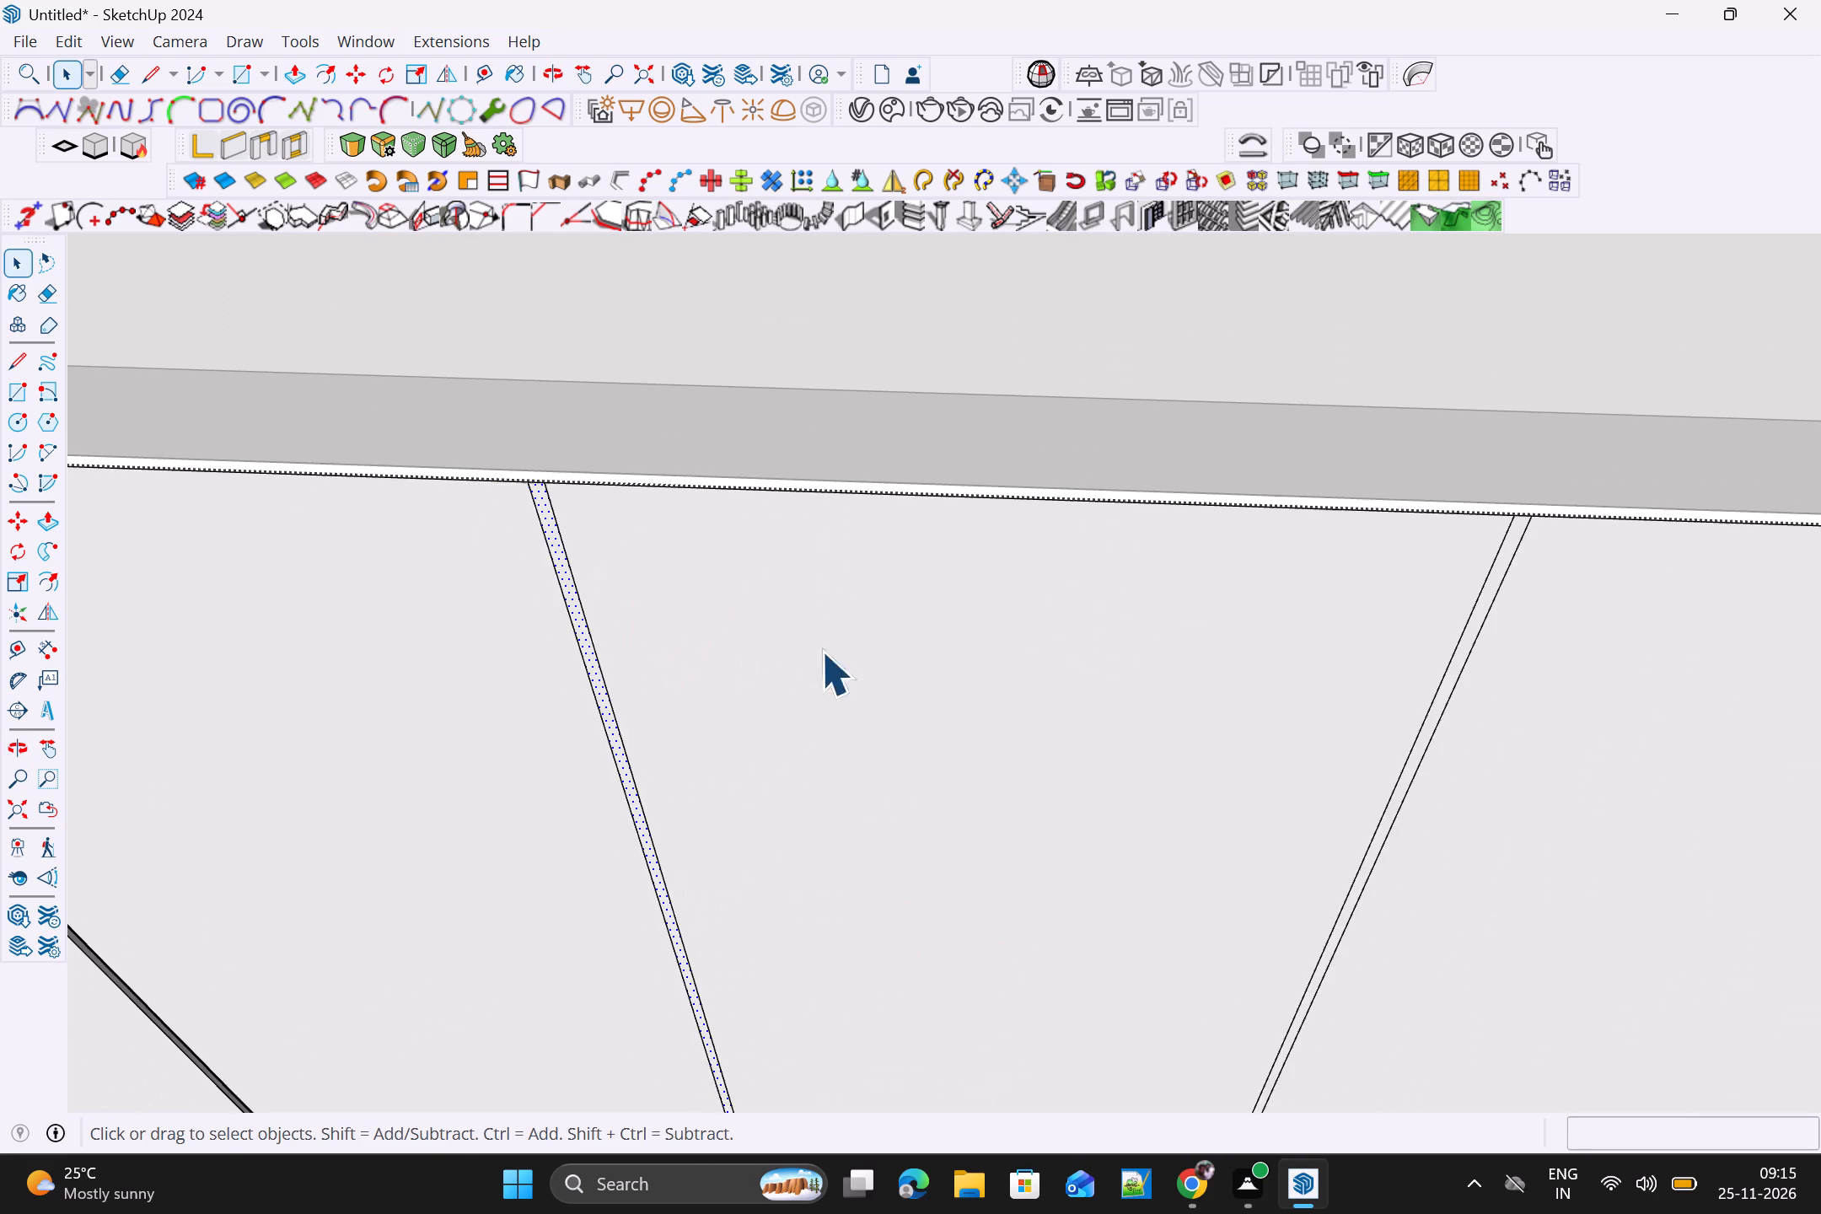
scroll(889, 696, down, 1)
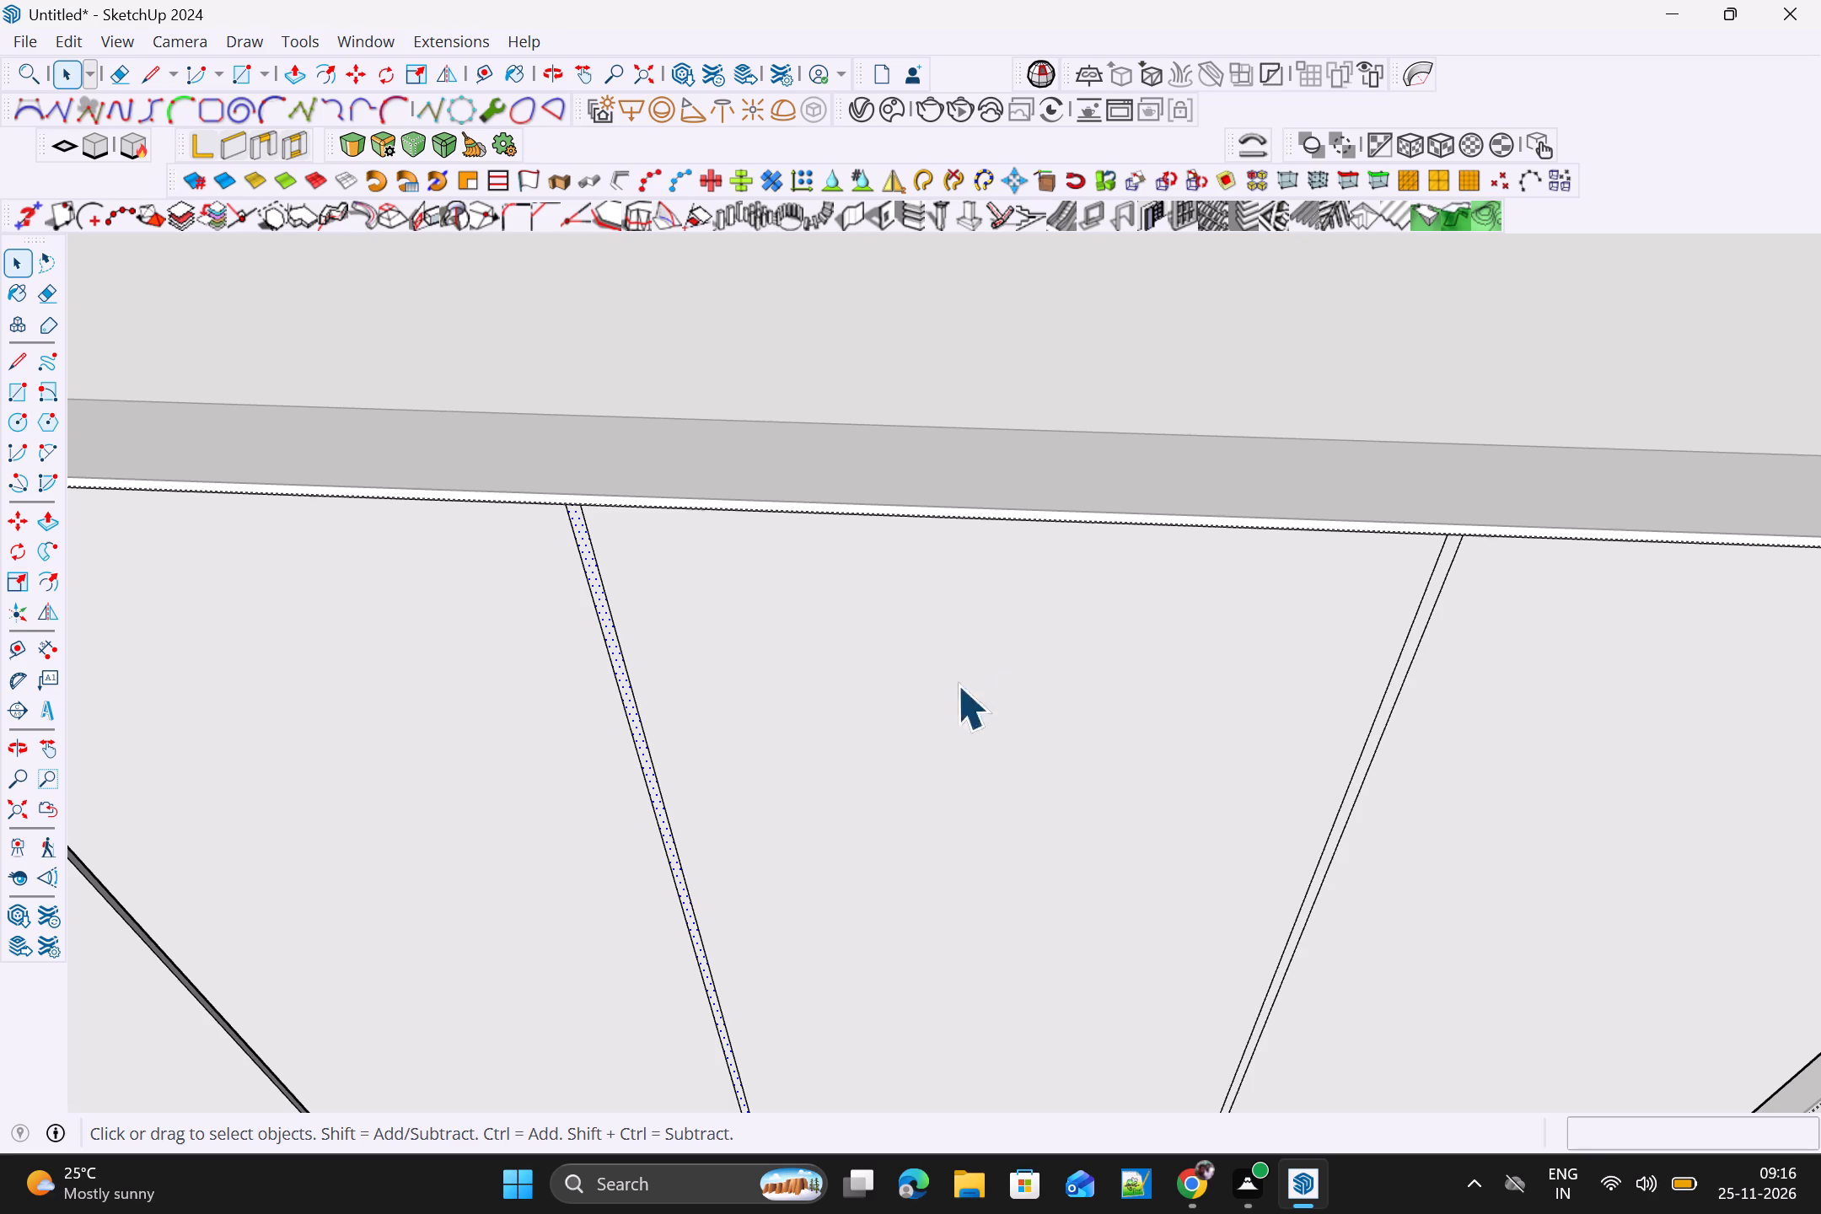
key(p)
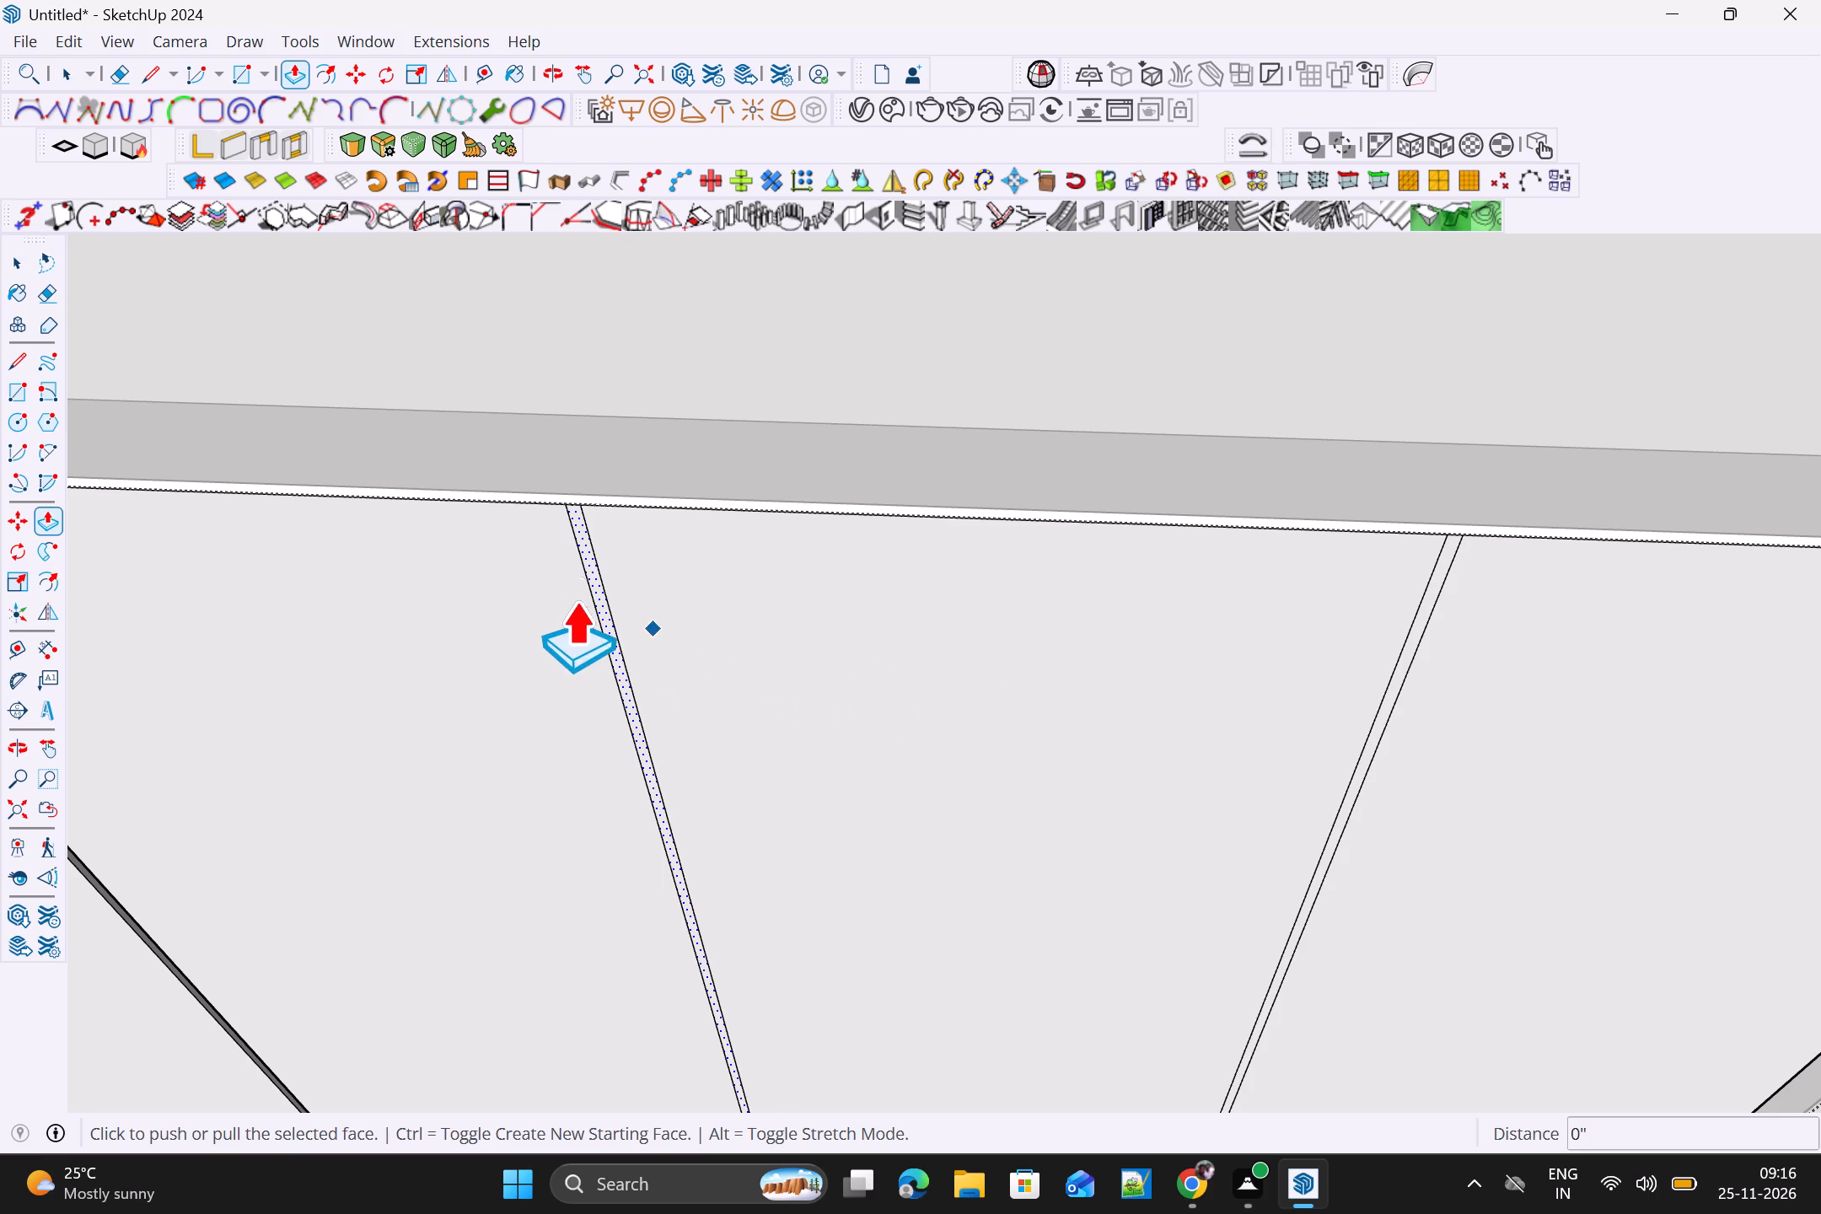
scroll(580, 540, up, 3)
middle_drag(580, 540, 588, 582)
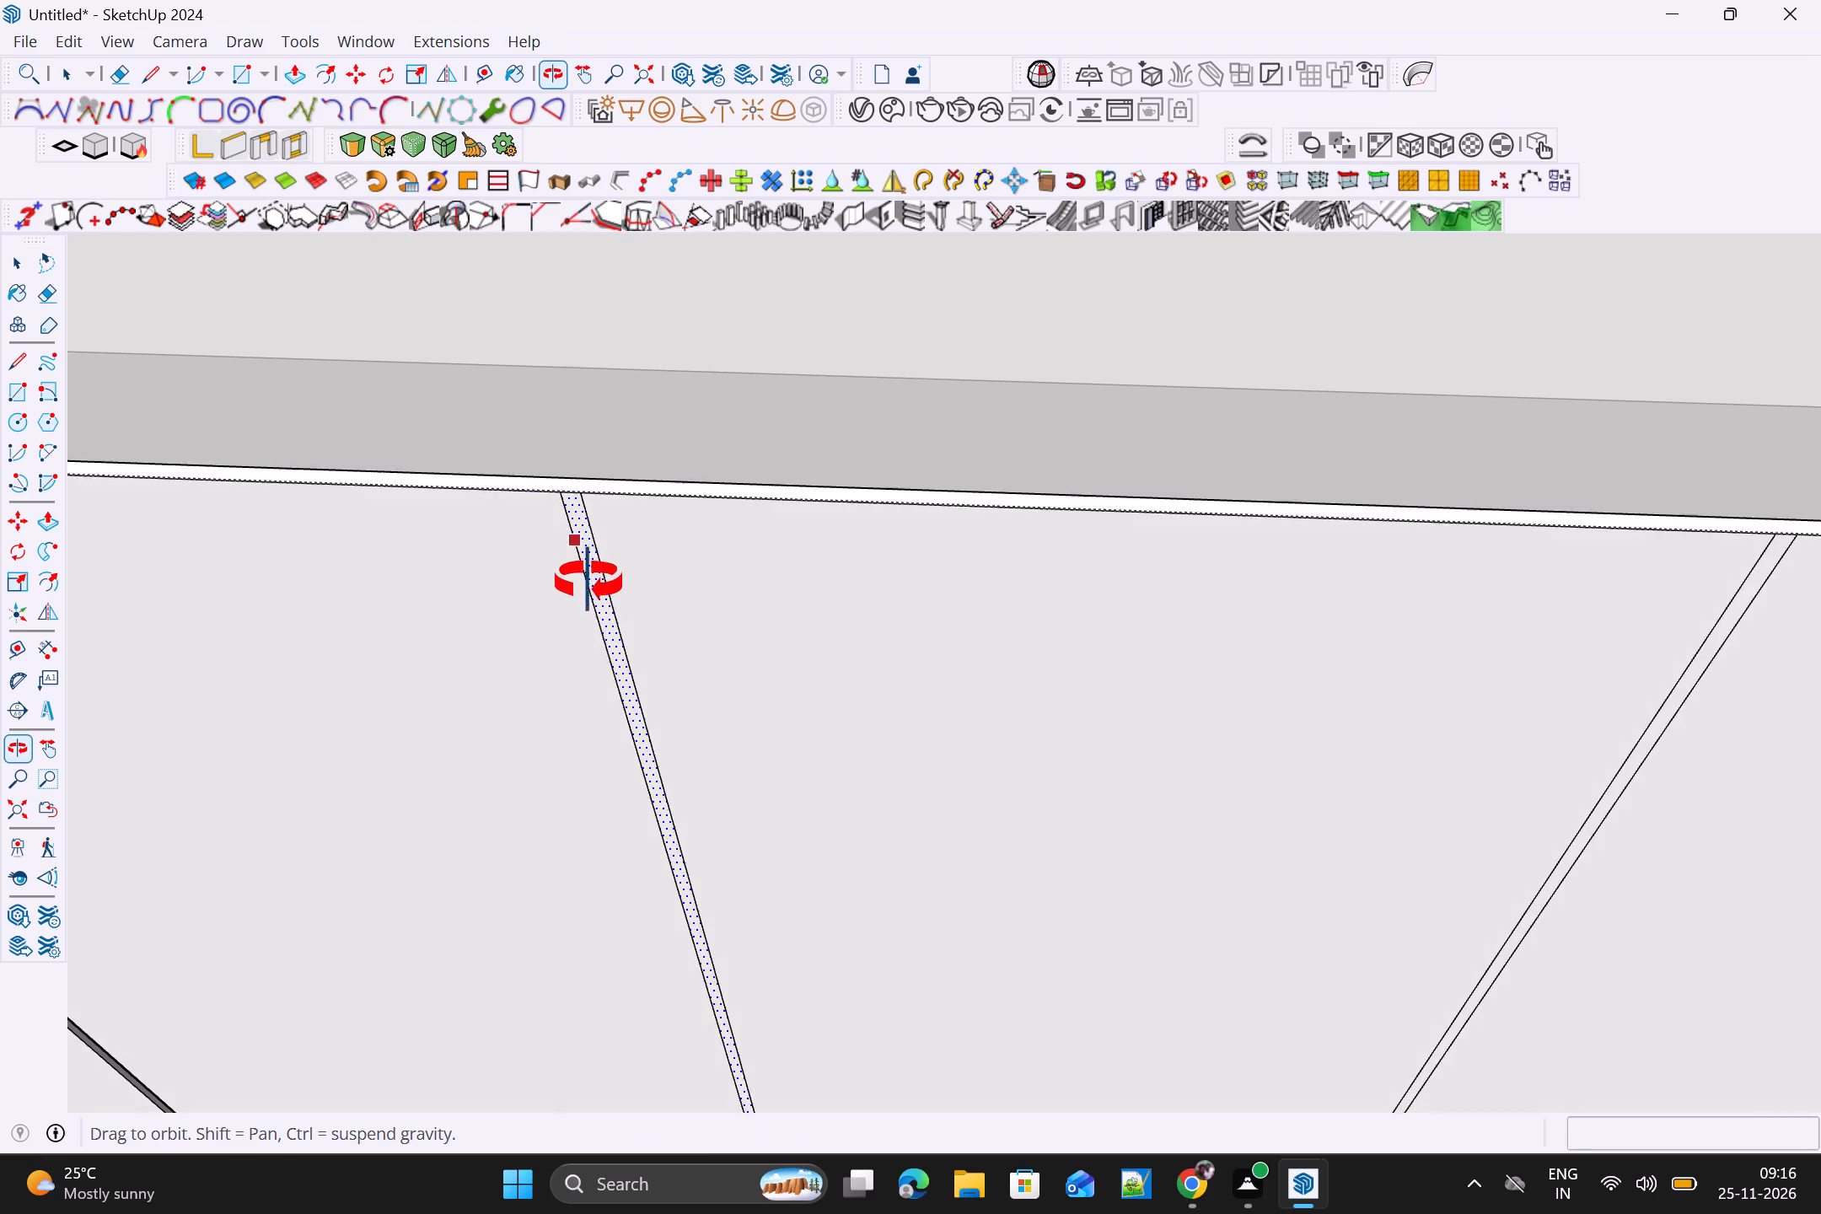
middle_drag(588, 582, 599, 623)
scroll(597, 556, up, 4)
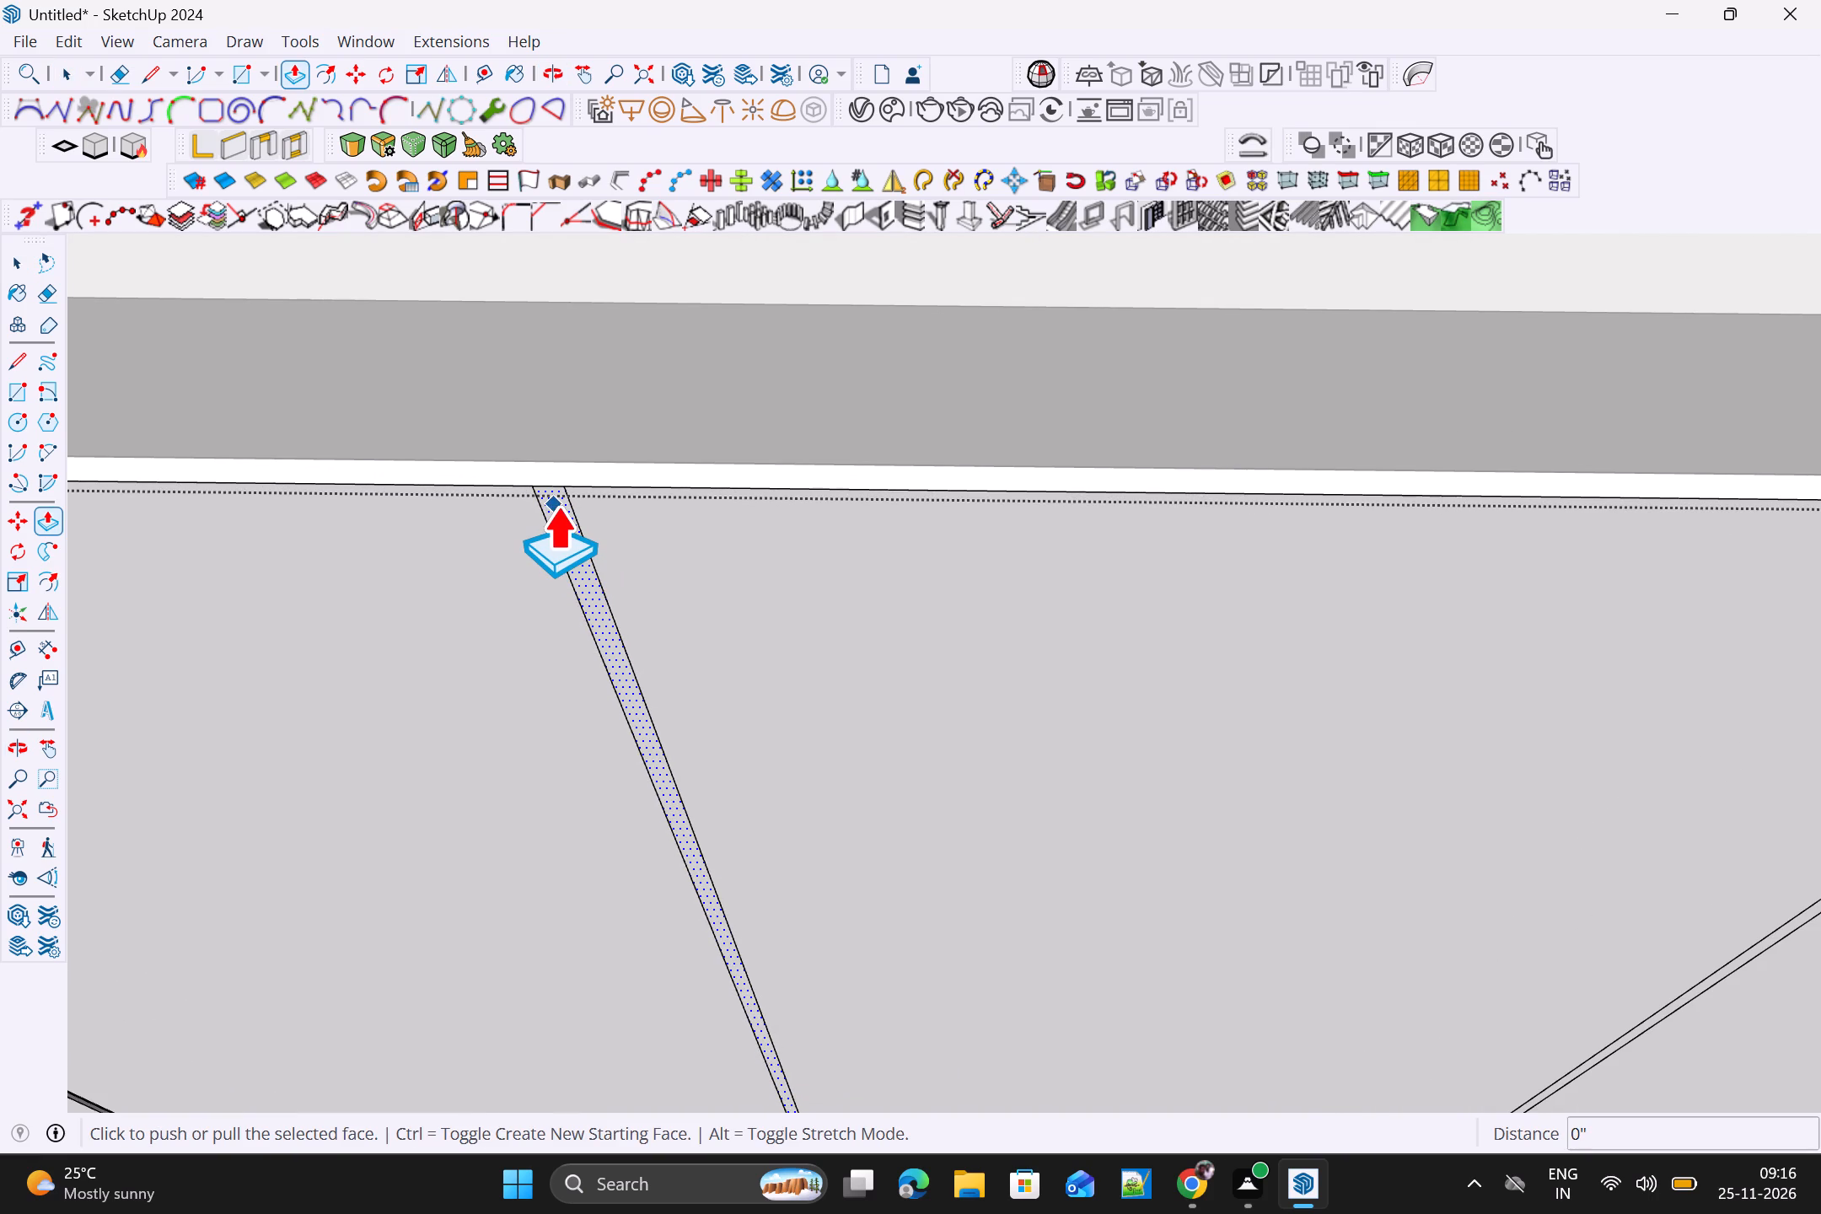
double_click(557, 504)
Push the short leg's remaining gap strip, farthest from the inner corner, inward by the same depth and close the panel group.
scroll(560, 505, down, 9)
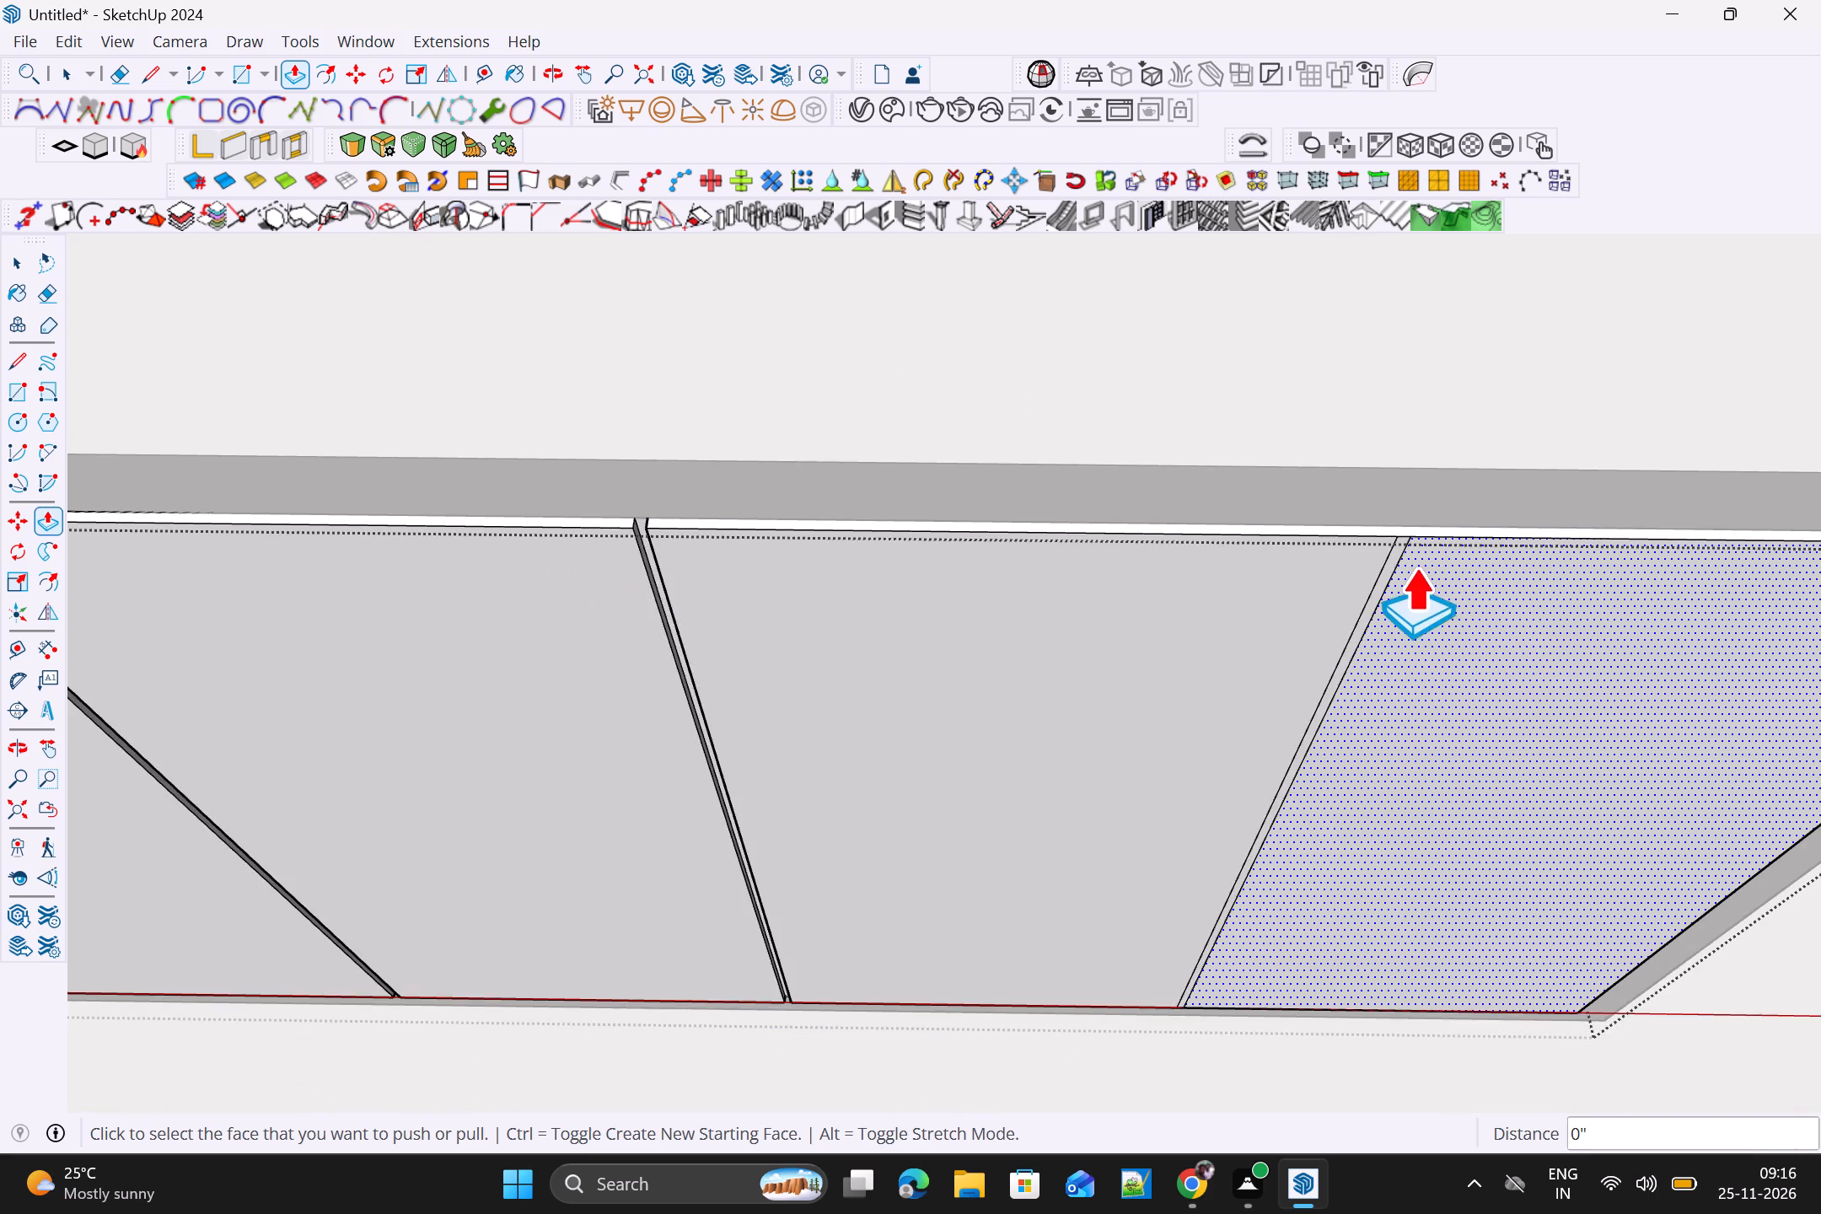
scroll(1415, 566, up, 4)
double_click(1380, 544)
scroll(1379, 545, down, 10)
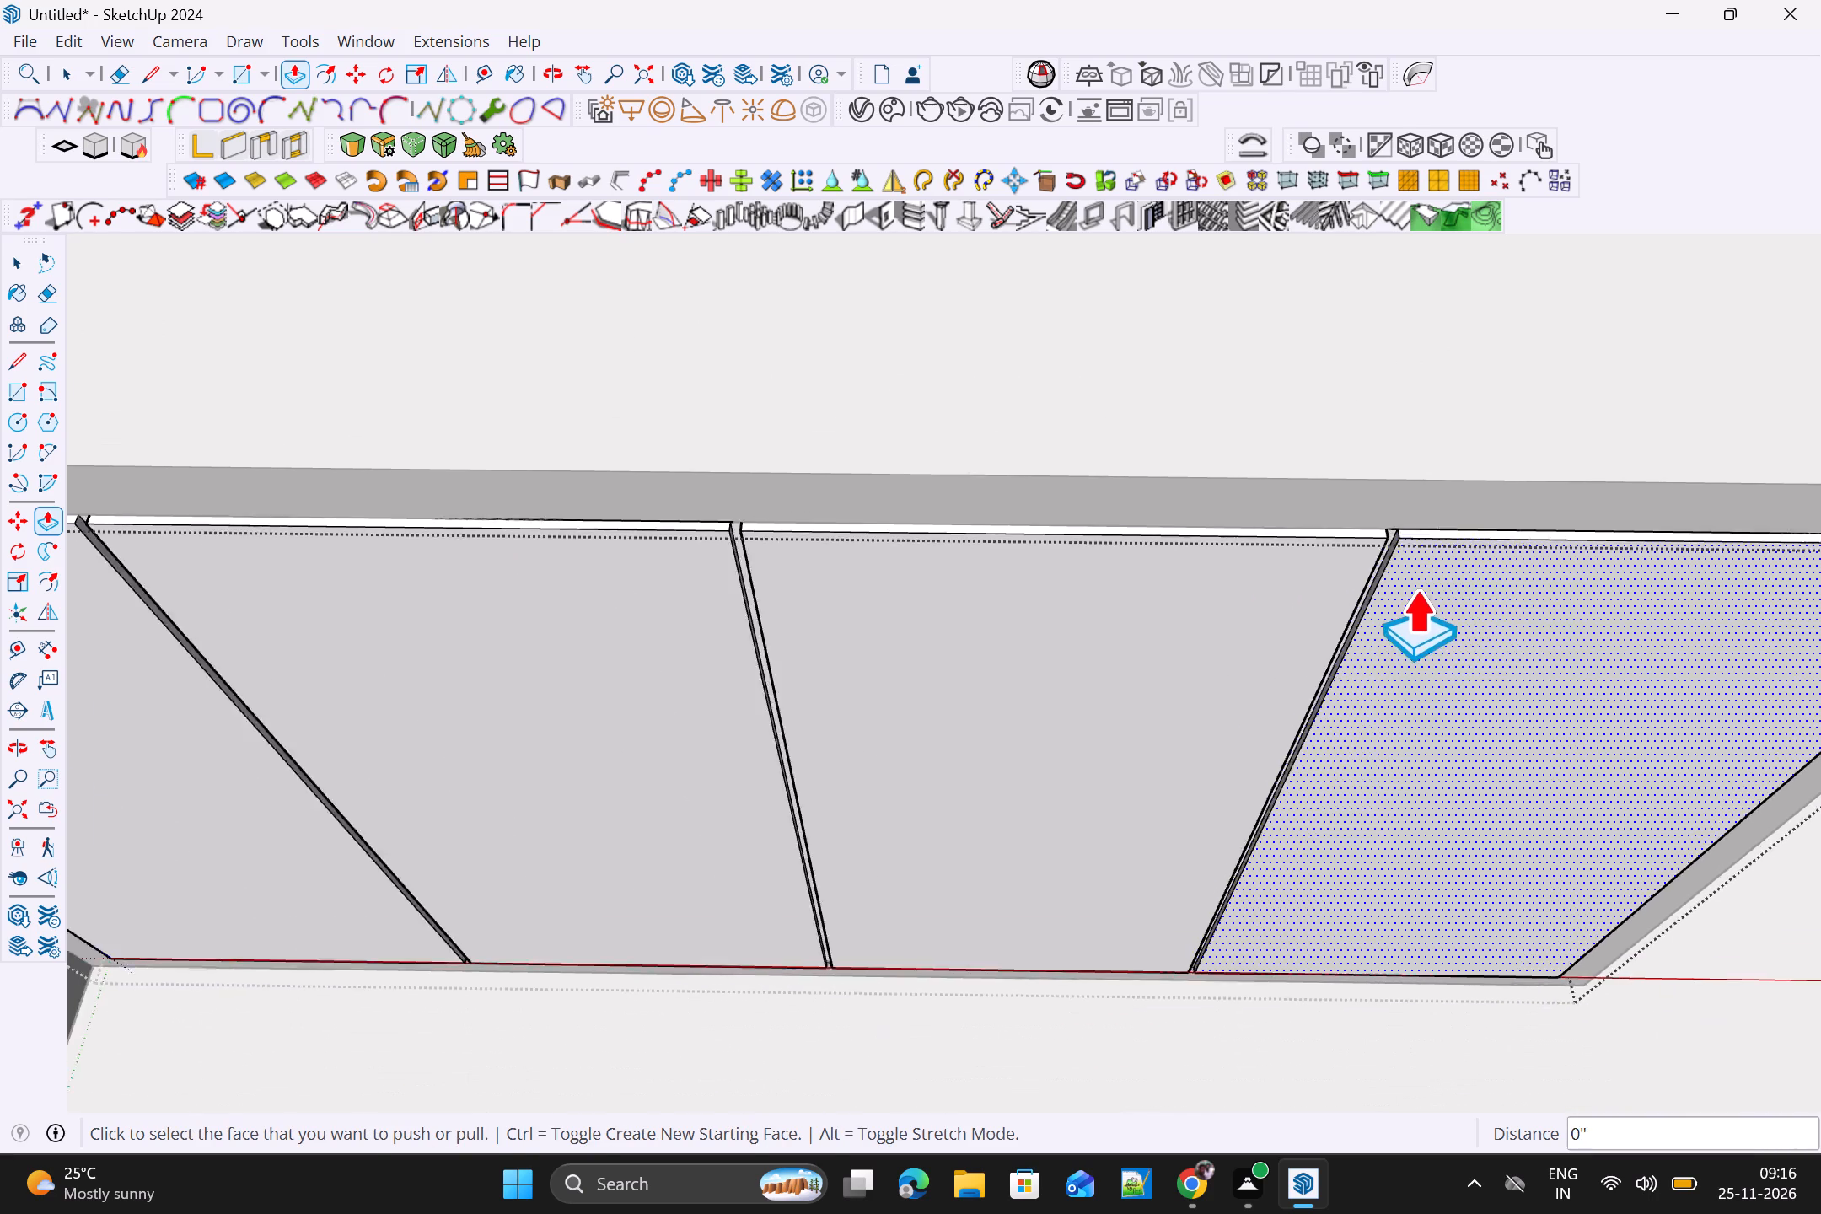
scroll(1416, 588, down, 6)
key(space)
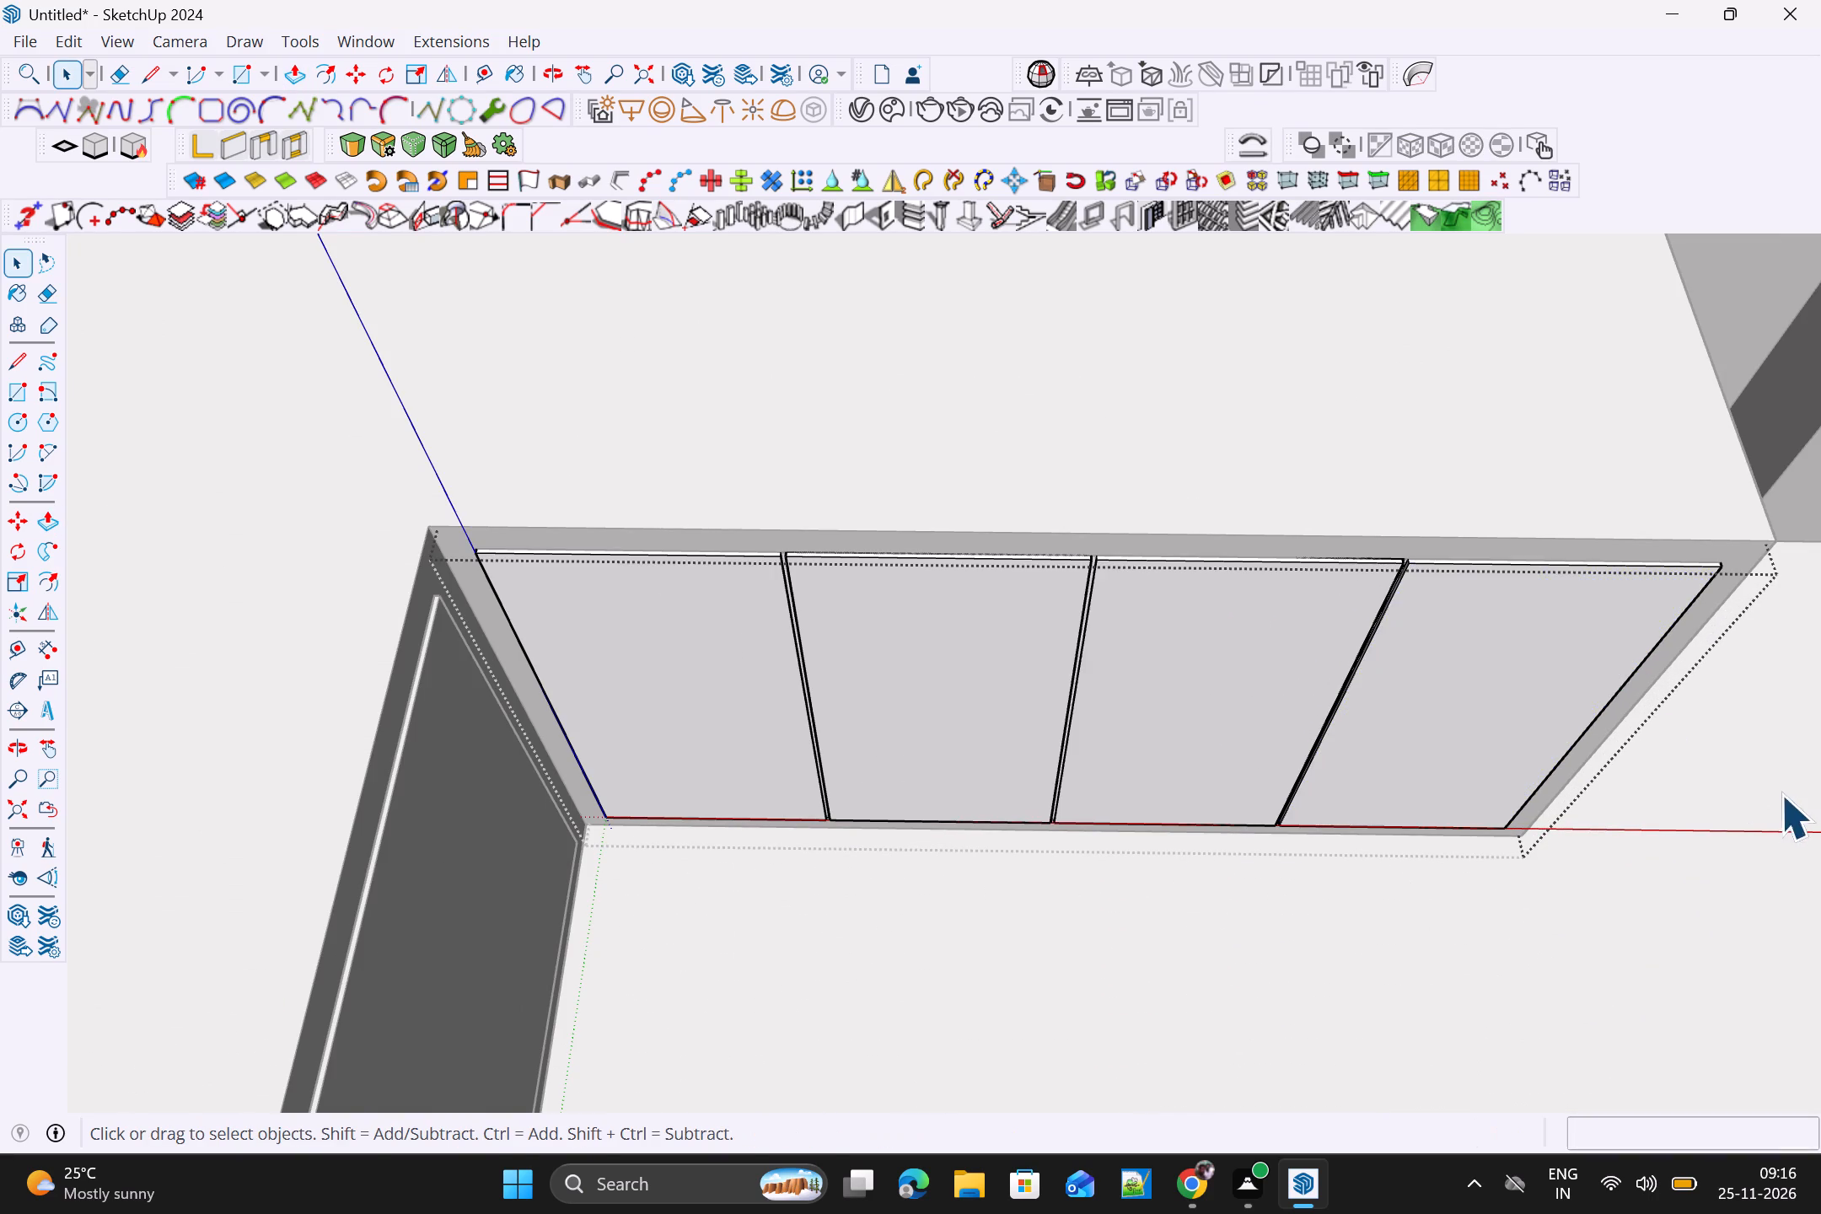
scroll(1781, 795, down, 4)
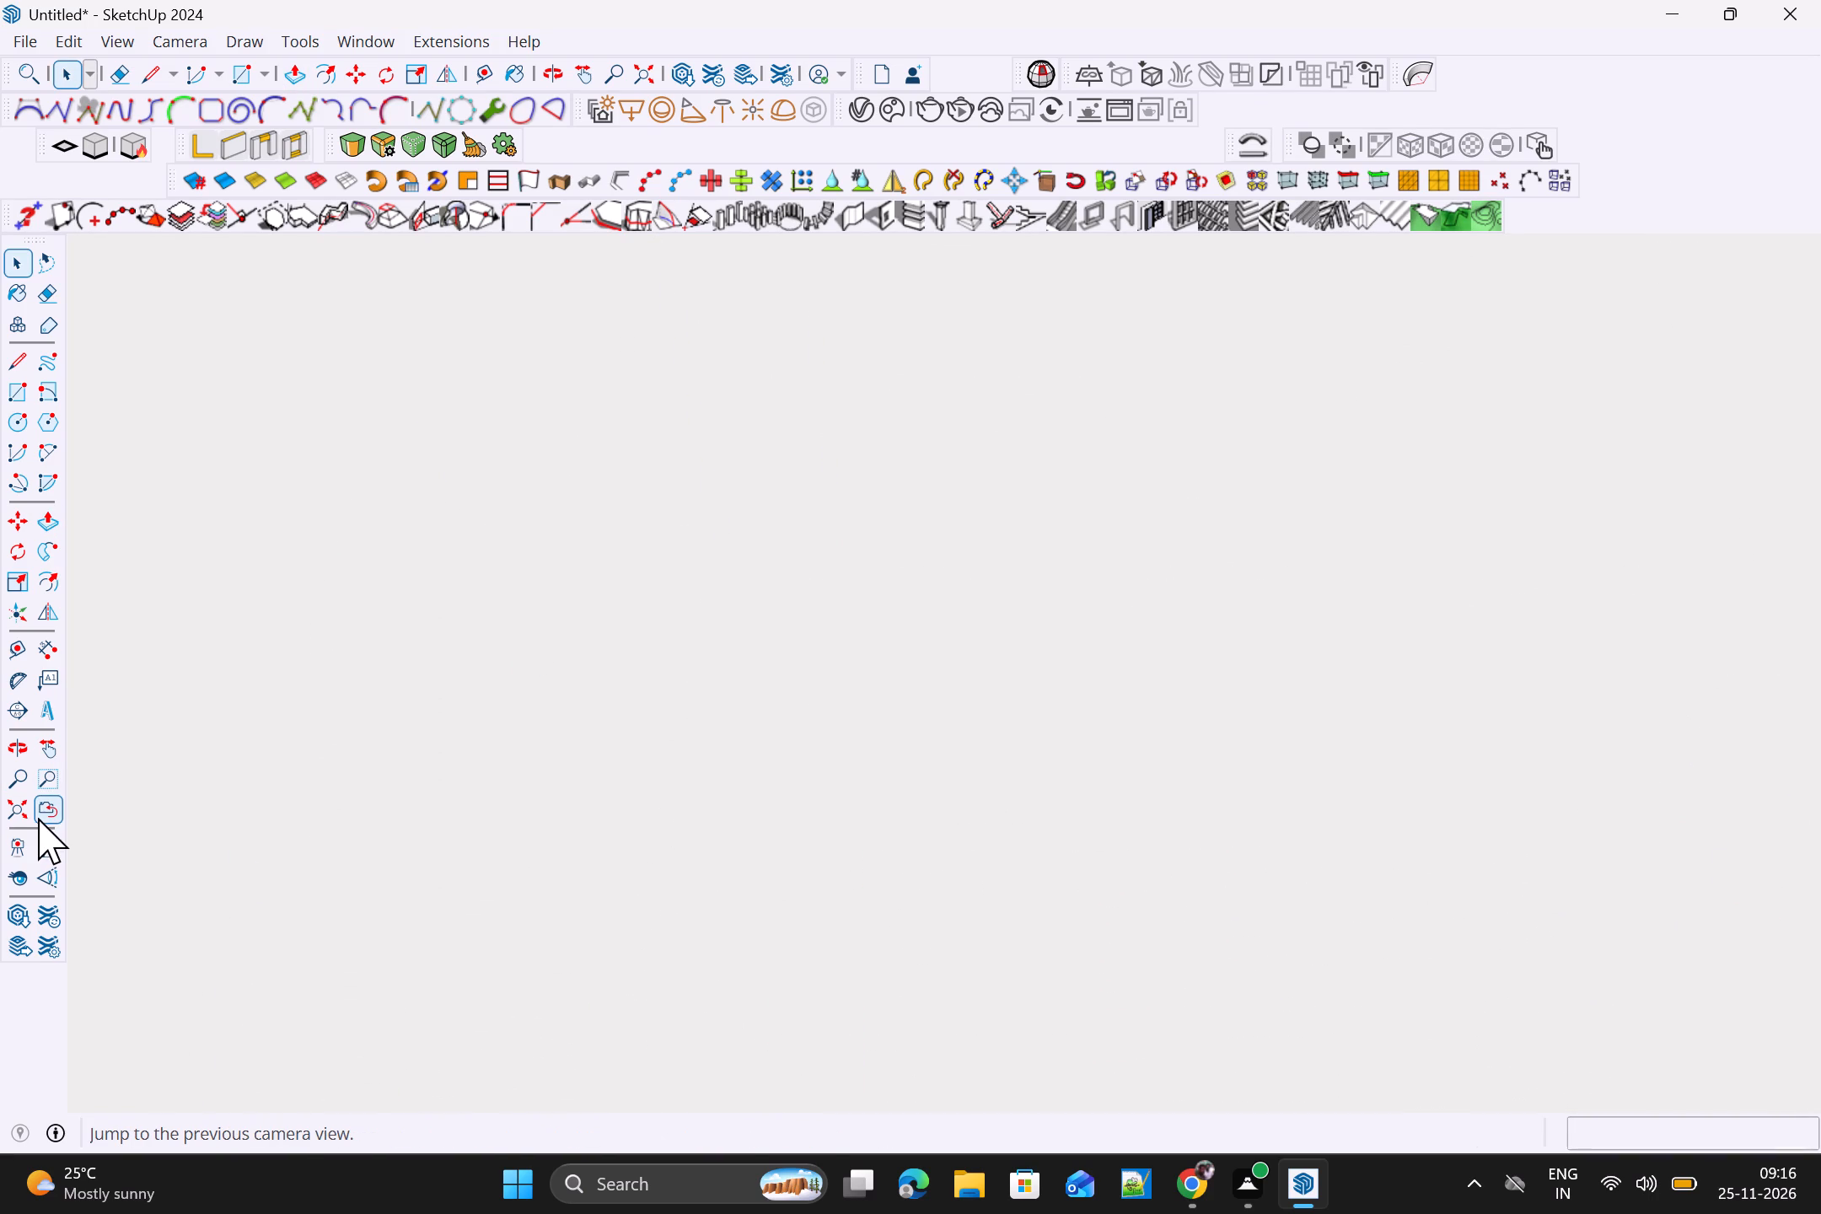
click(36, 809)
scroll(759, 819, down, 5)
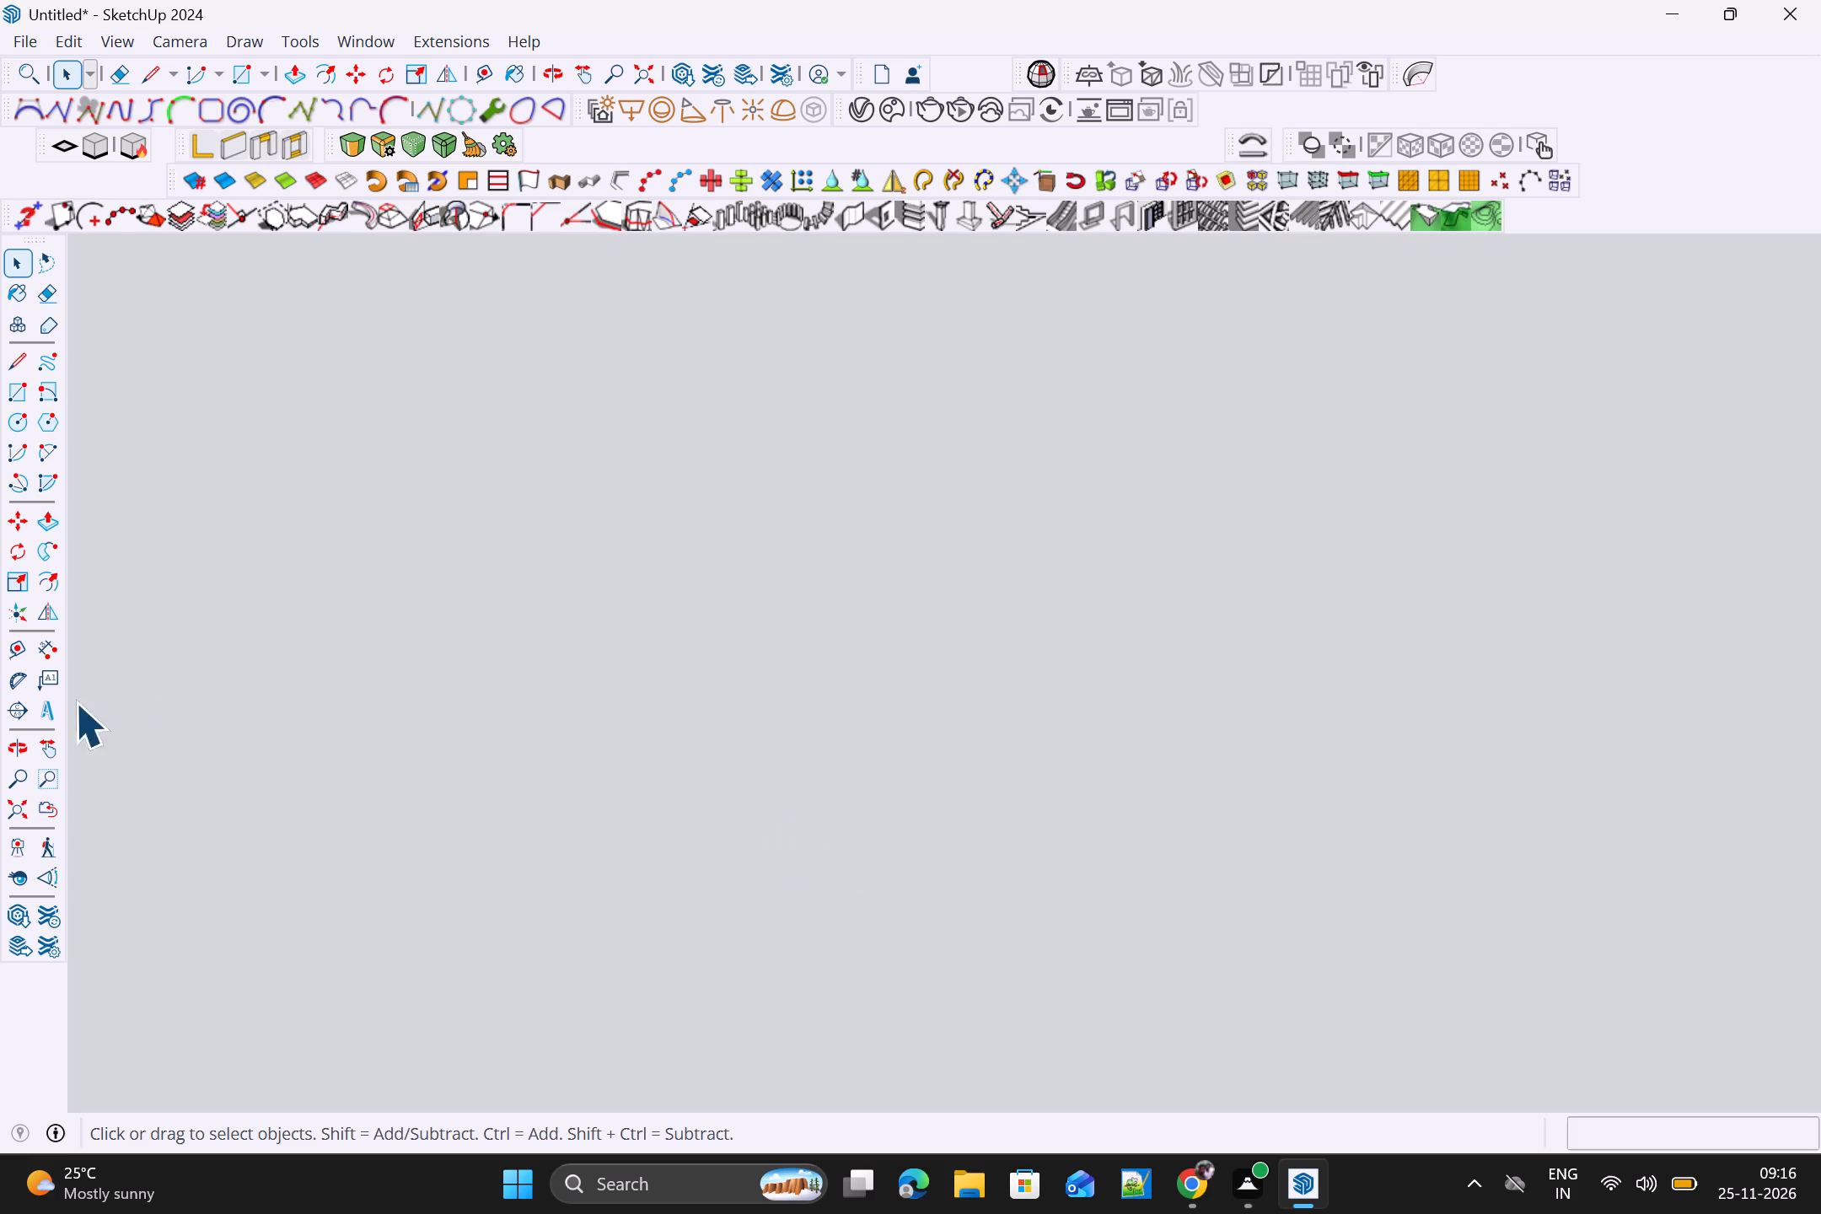
click(40, 810)
scroll(162, 802, down, 3)
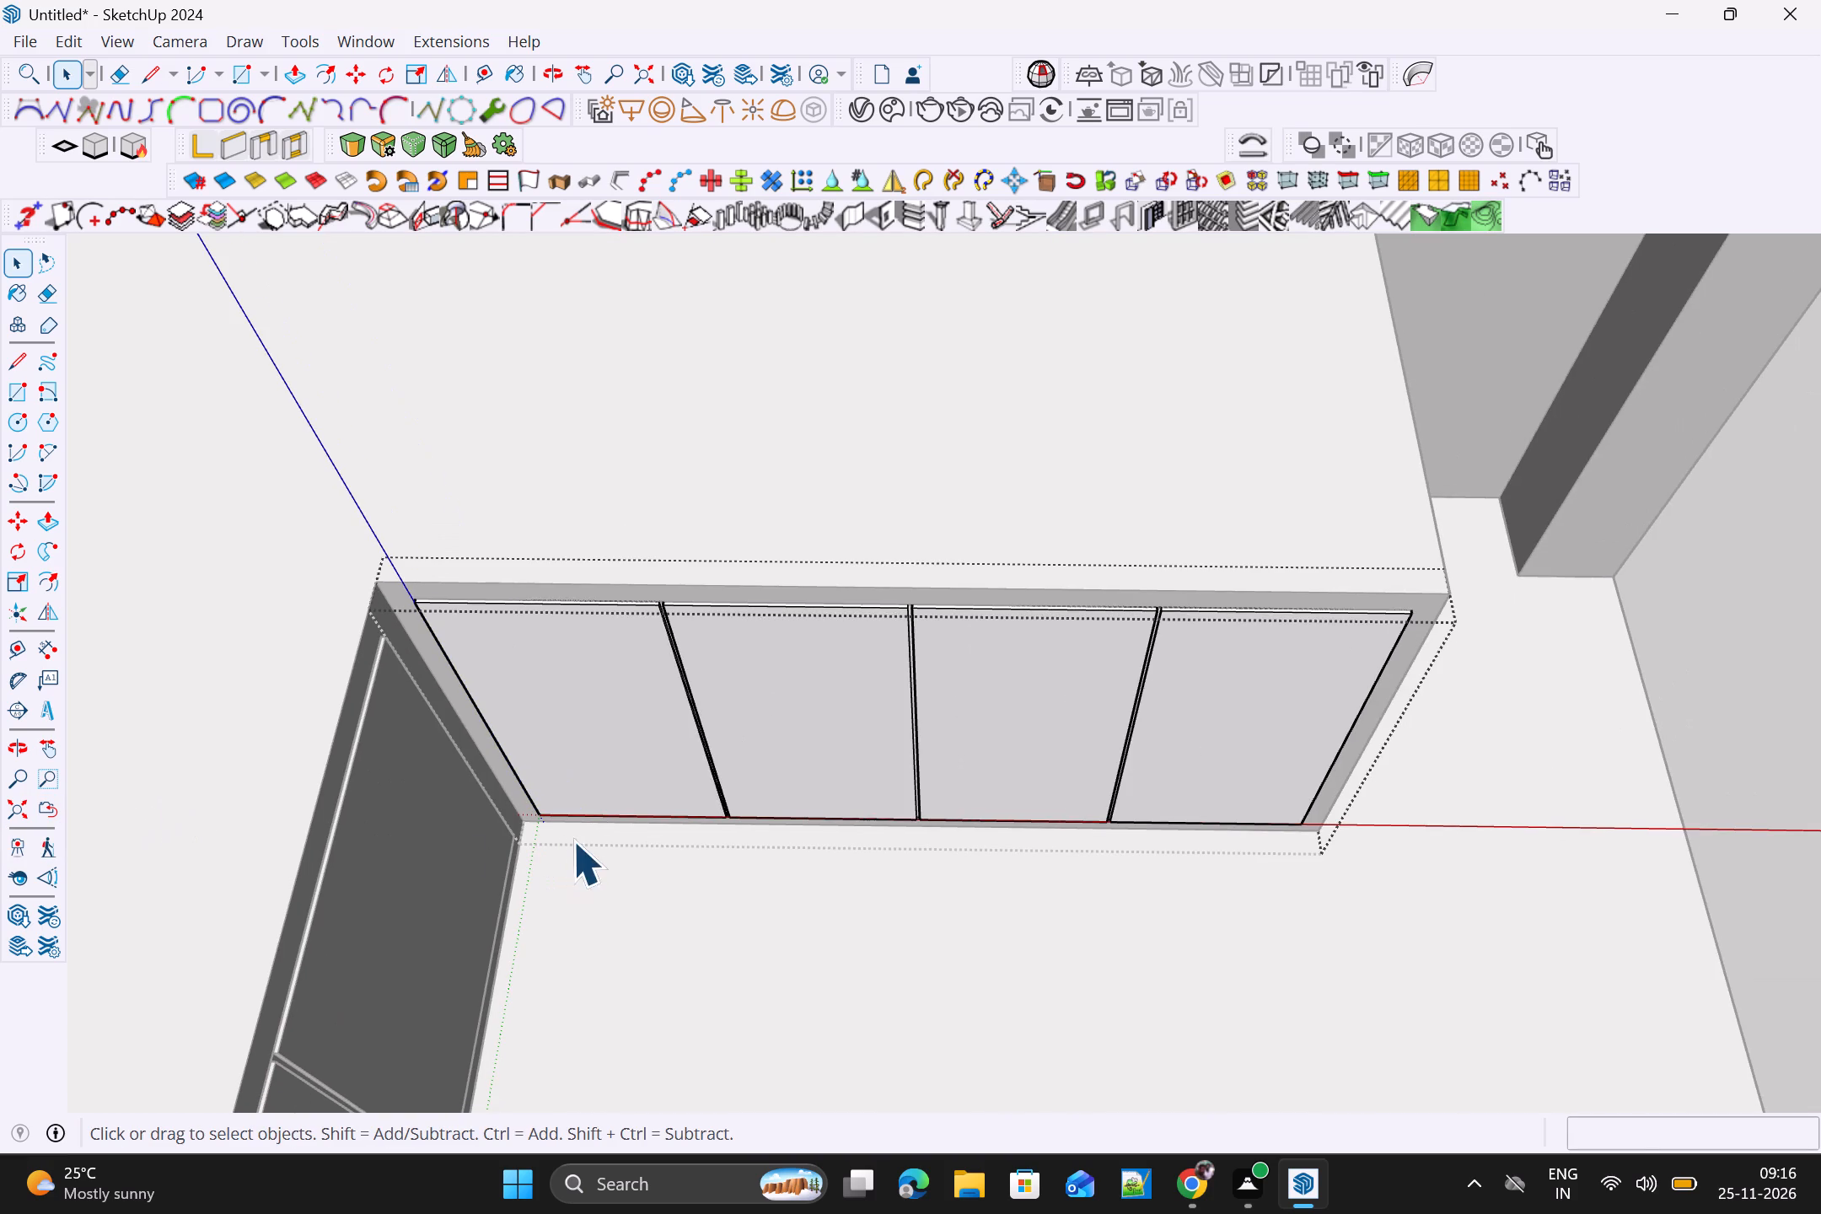
middle_drag(647, 862, 530, 535)
scroll(532, 543, down, 7)
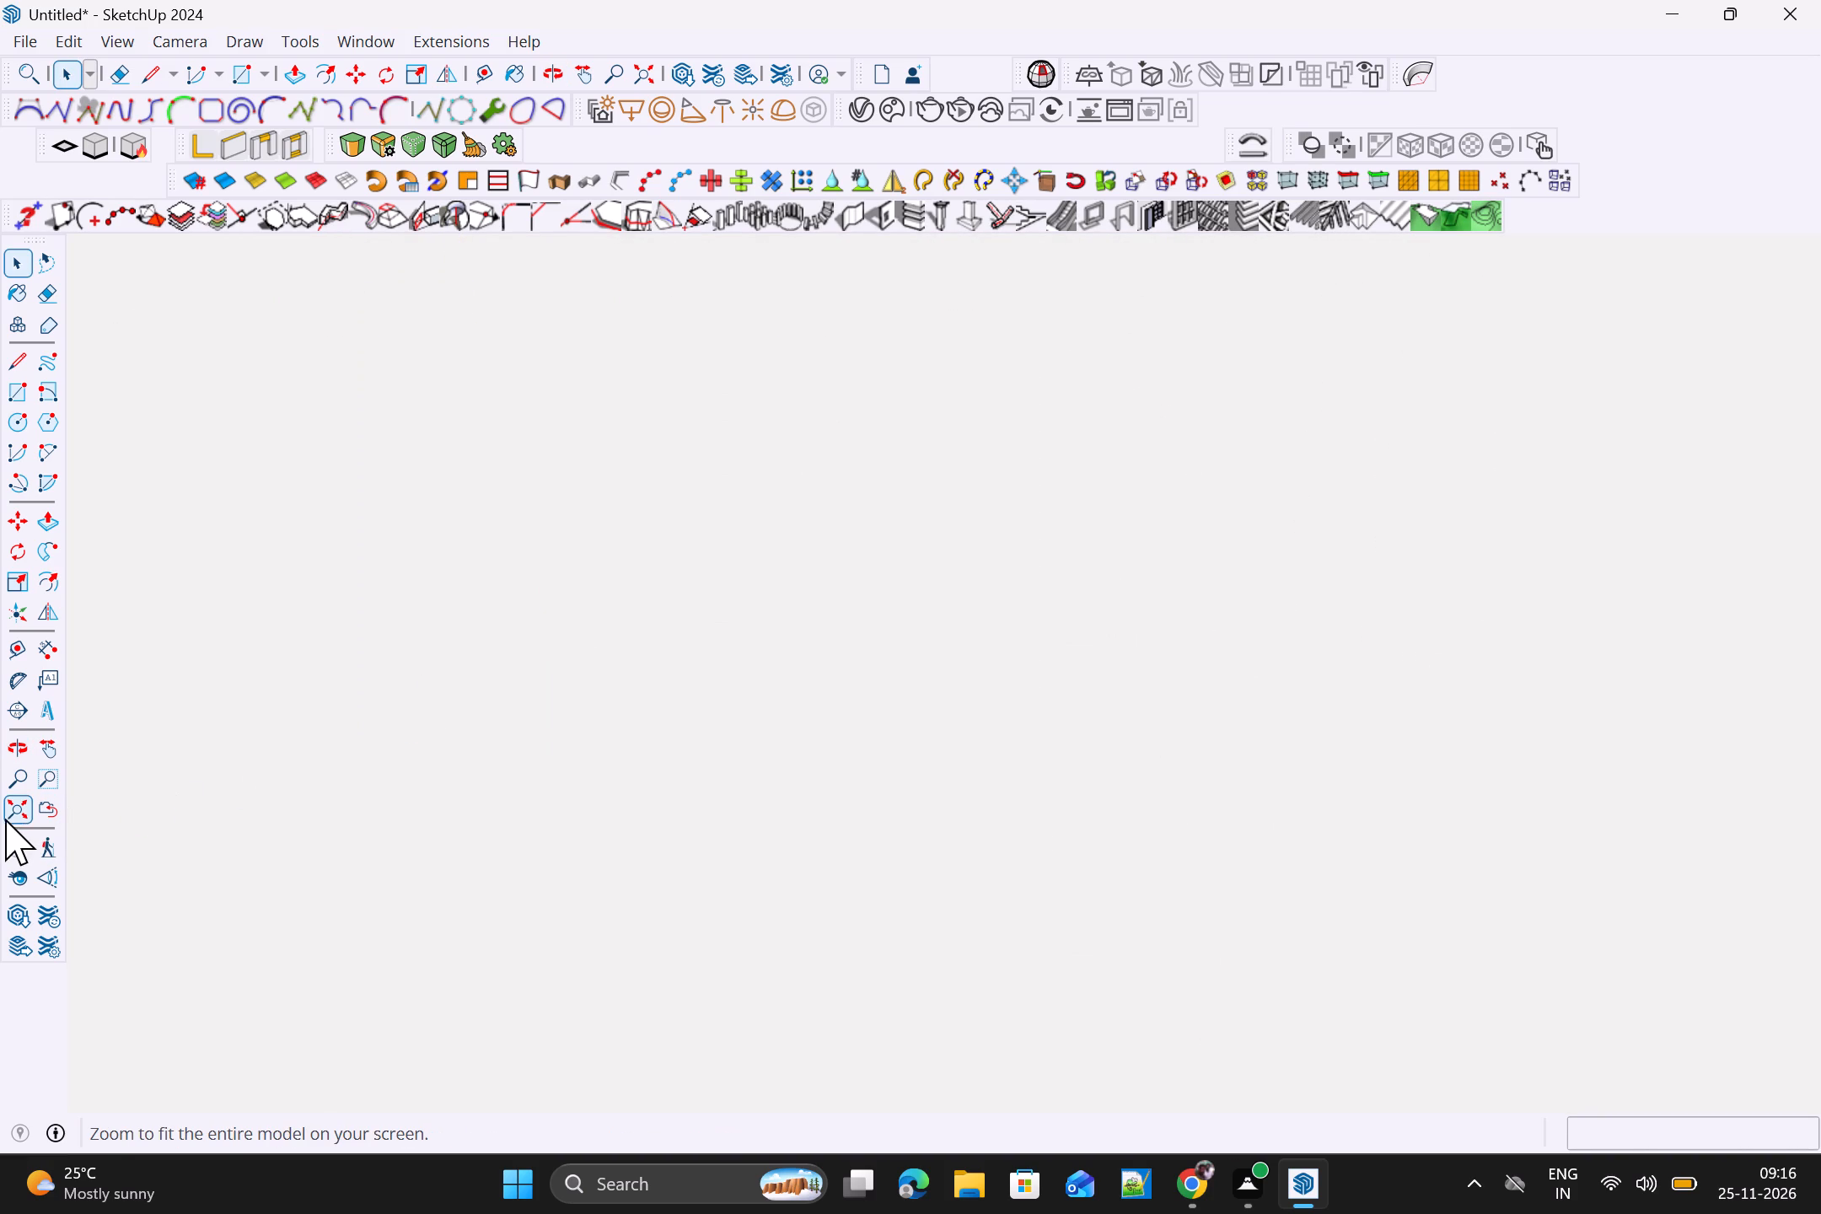
click(8, 811)
key(space)
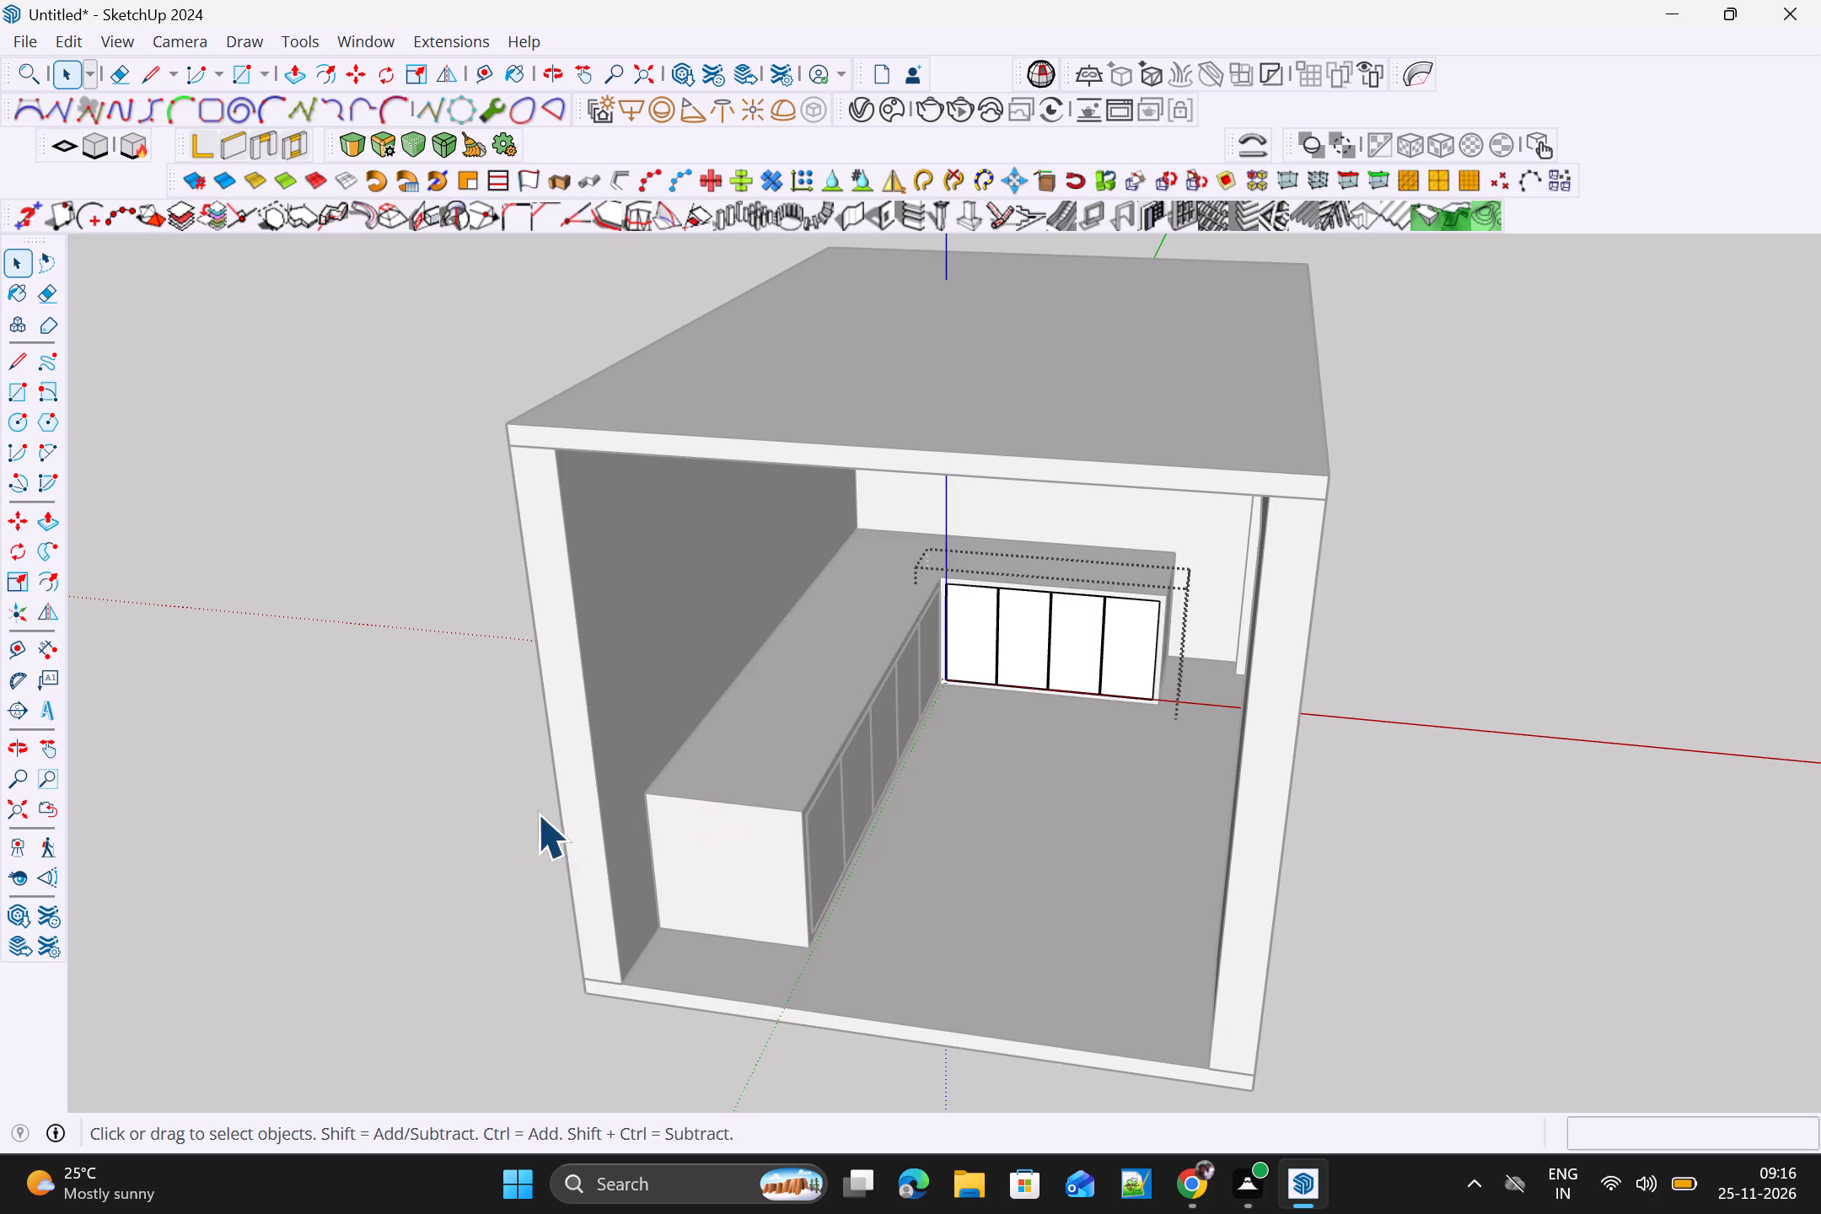
click(405, 785)
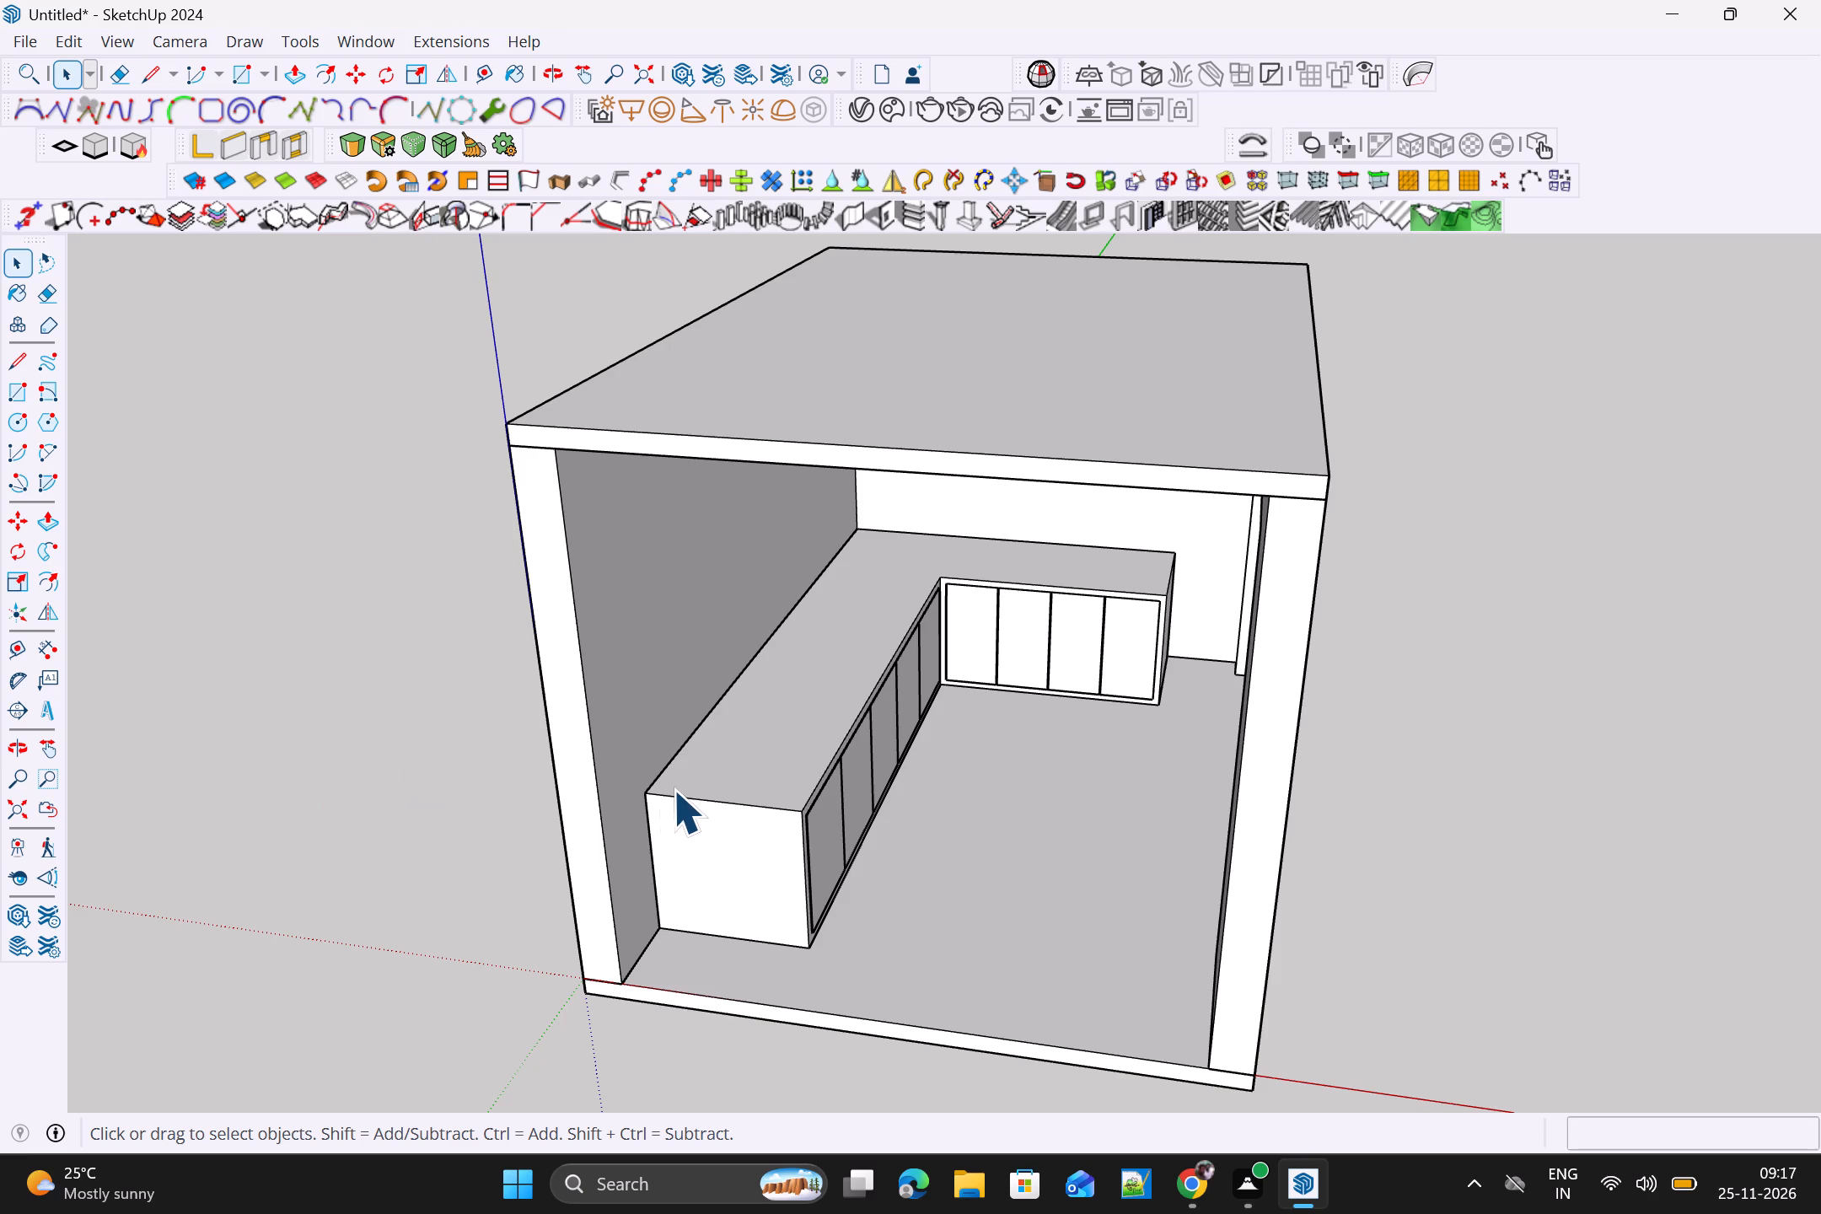
Open the counter group and copy the long leg's bottom front edge upward about 1 1/8" on the front face.
scroll(665, 790, down, 1)
middle_drag(815, 910, 788, 746)
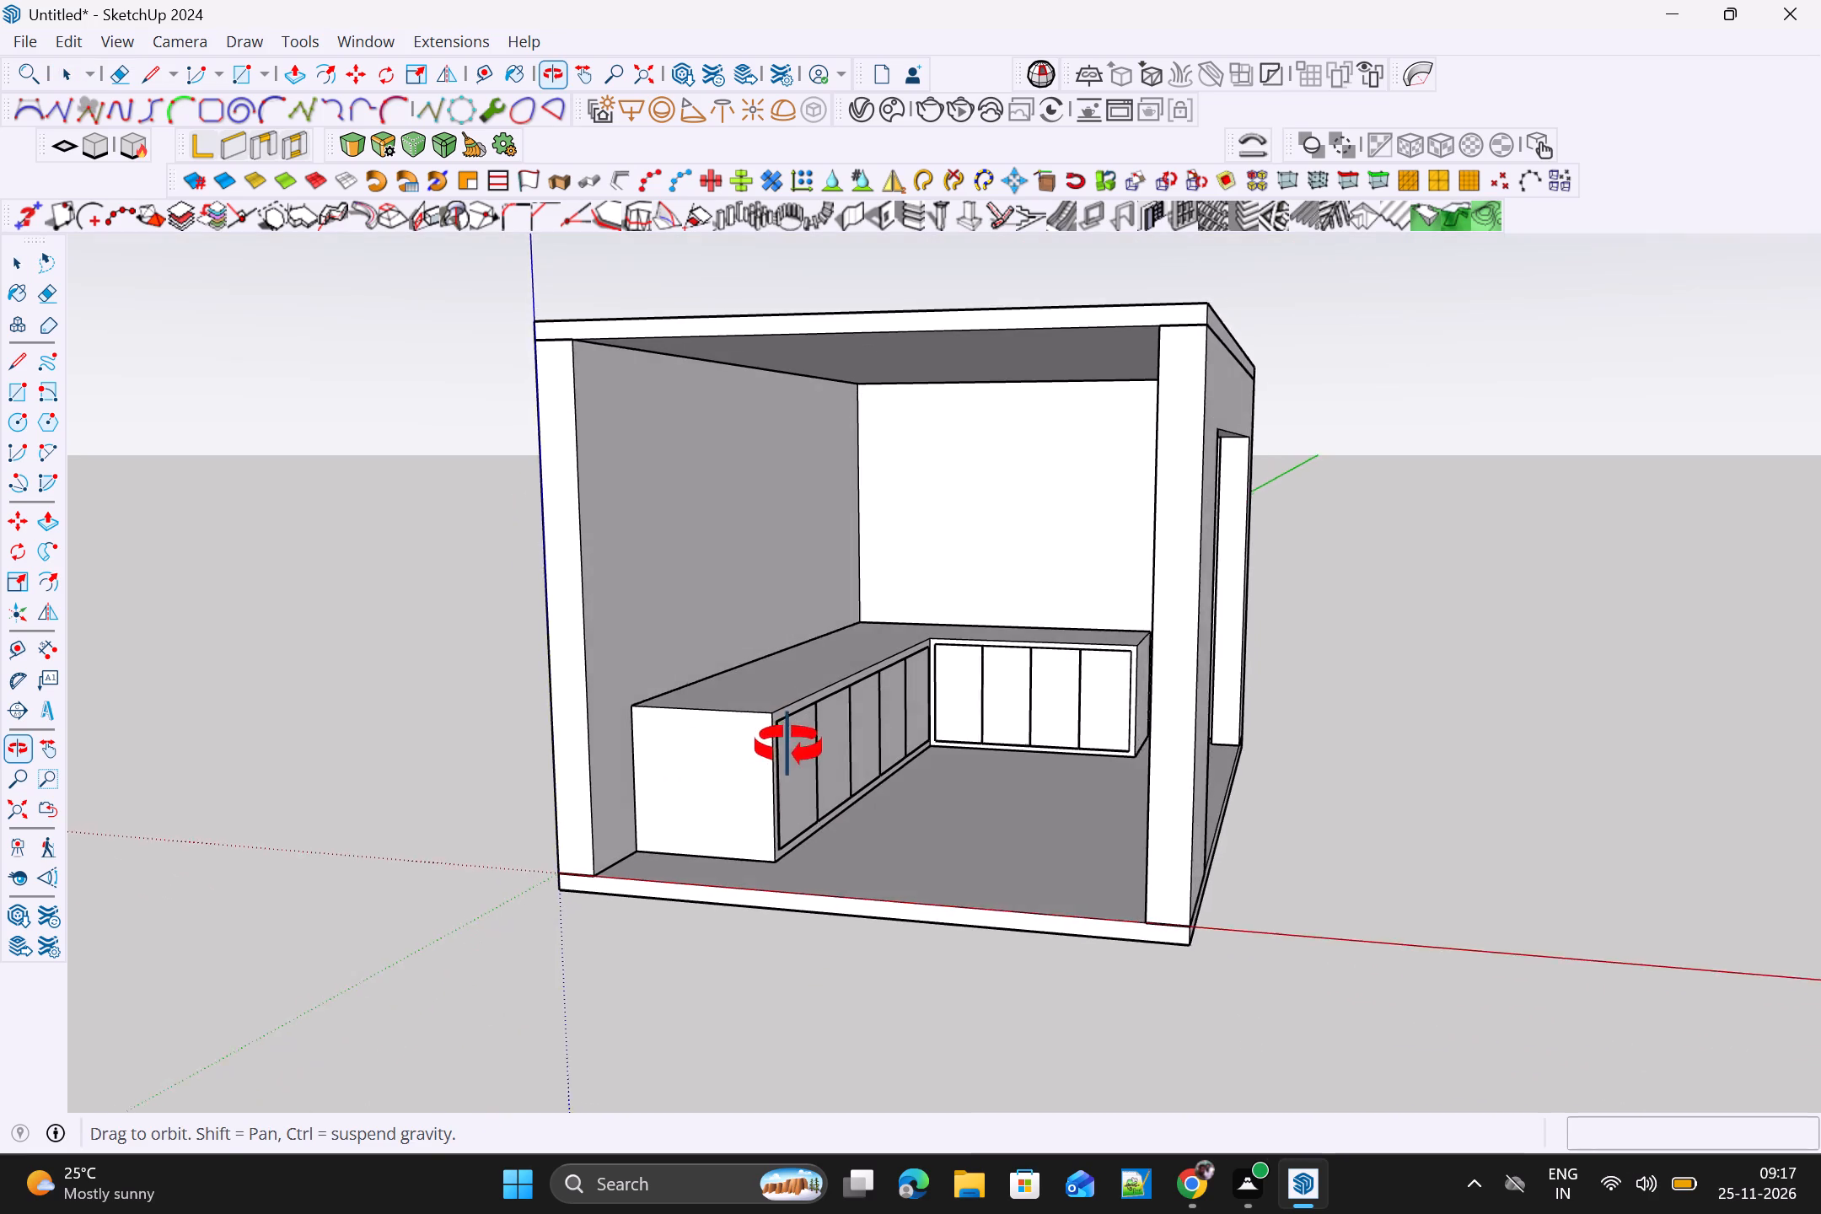
middle_drag(788, 746, 703, 760)
scroll(706, 736, up, 3)
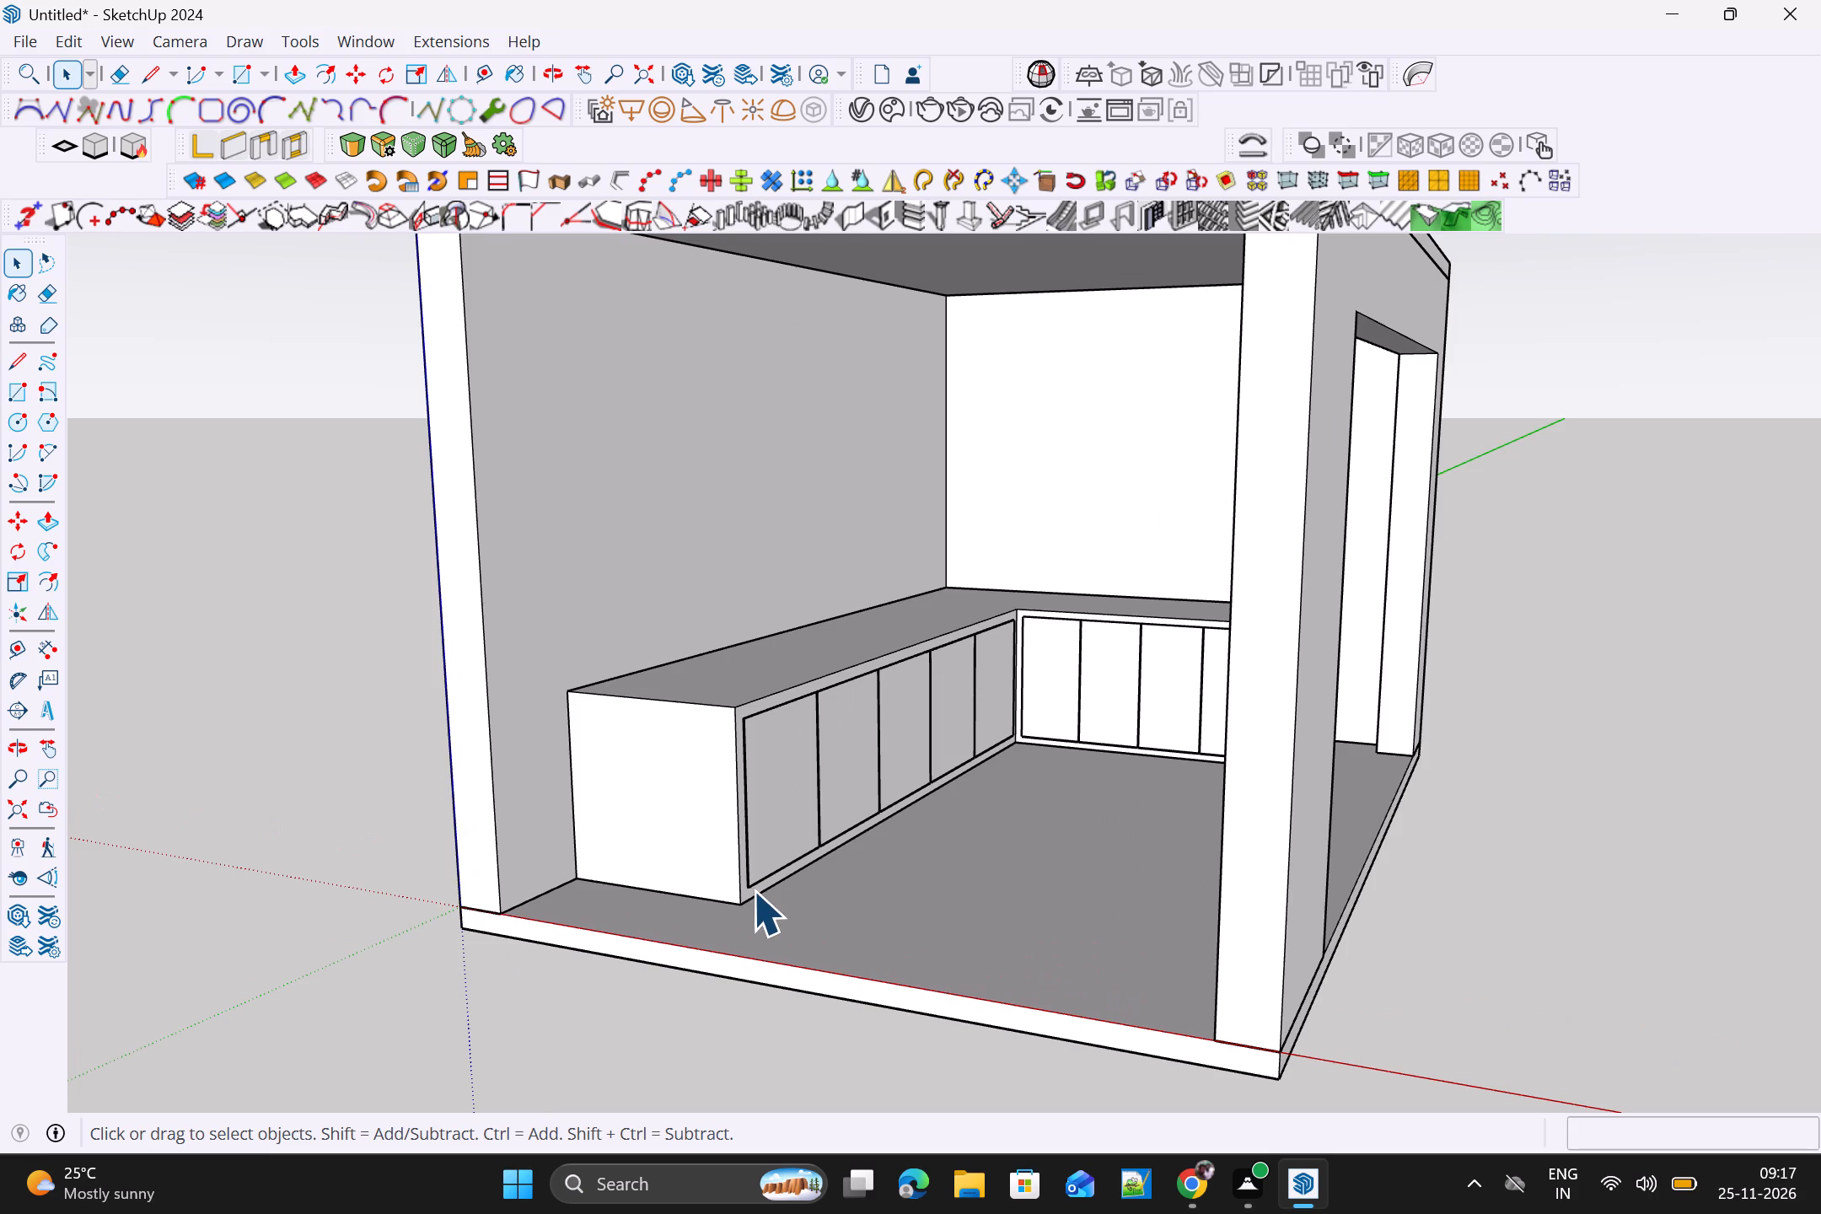
scroll(753, 889, up, 12)
triple_click(739, 886)
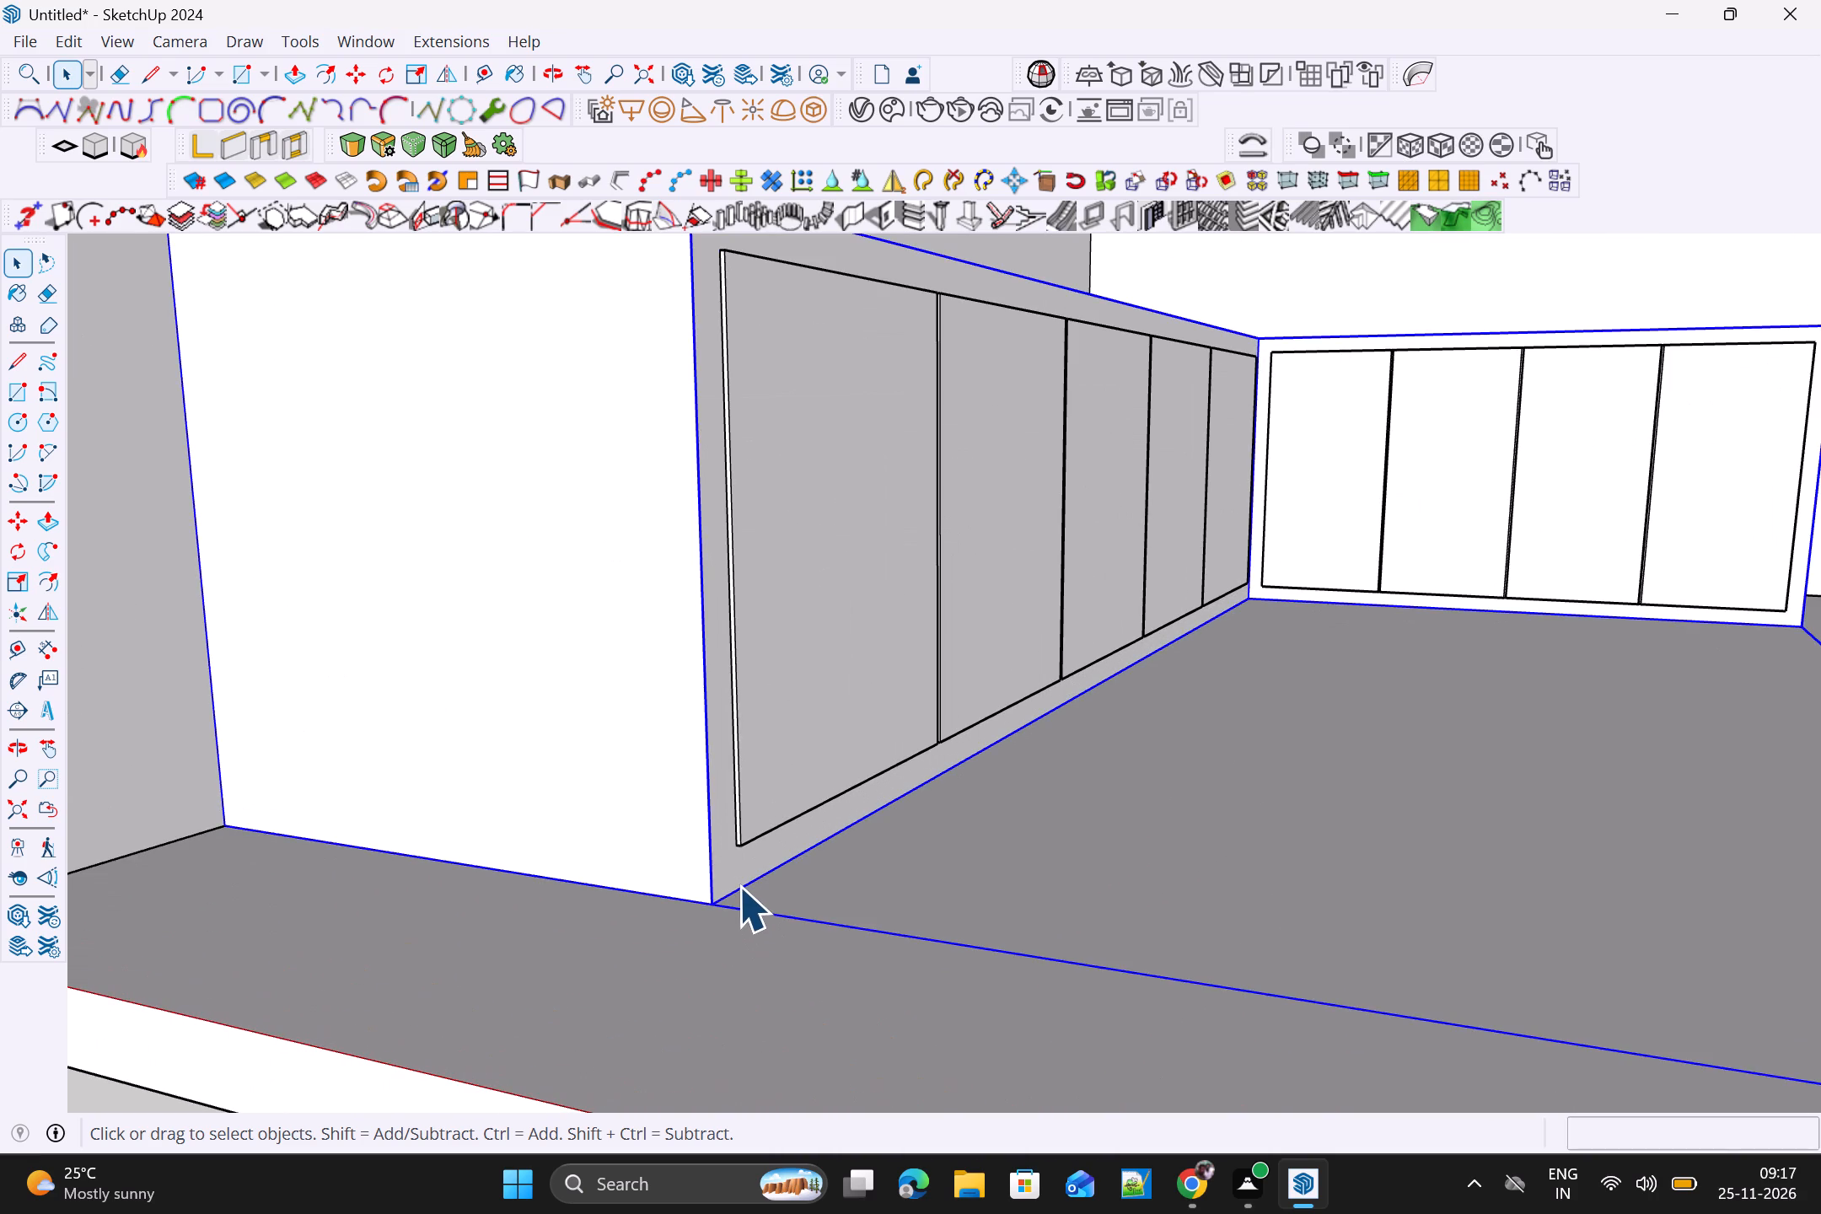
double_click(739, 886)
click(739, 886)
click(739, 886)
scroll(739, 886, up, 3)
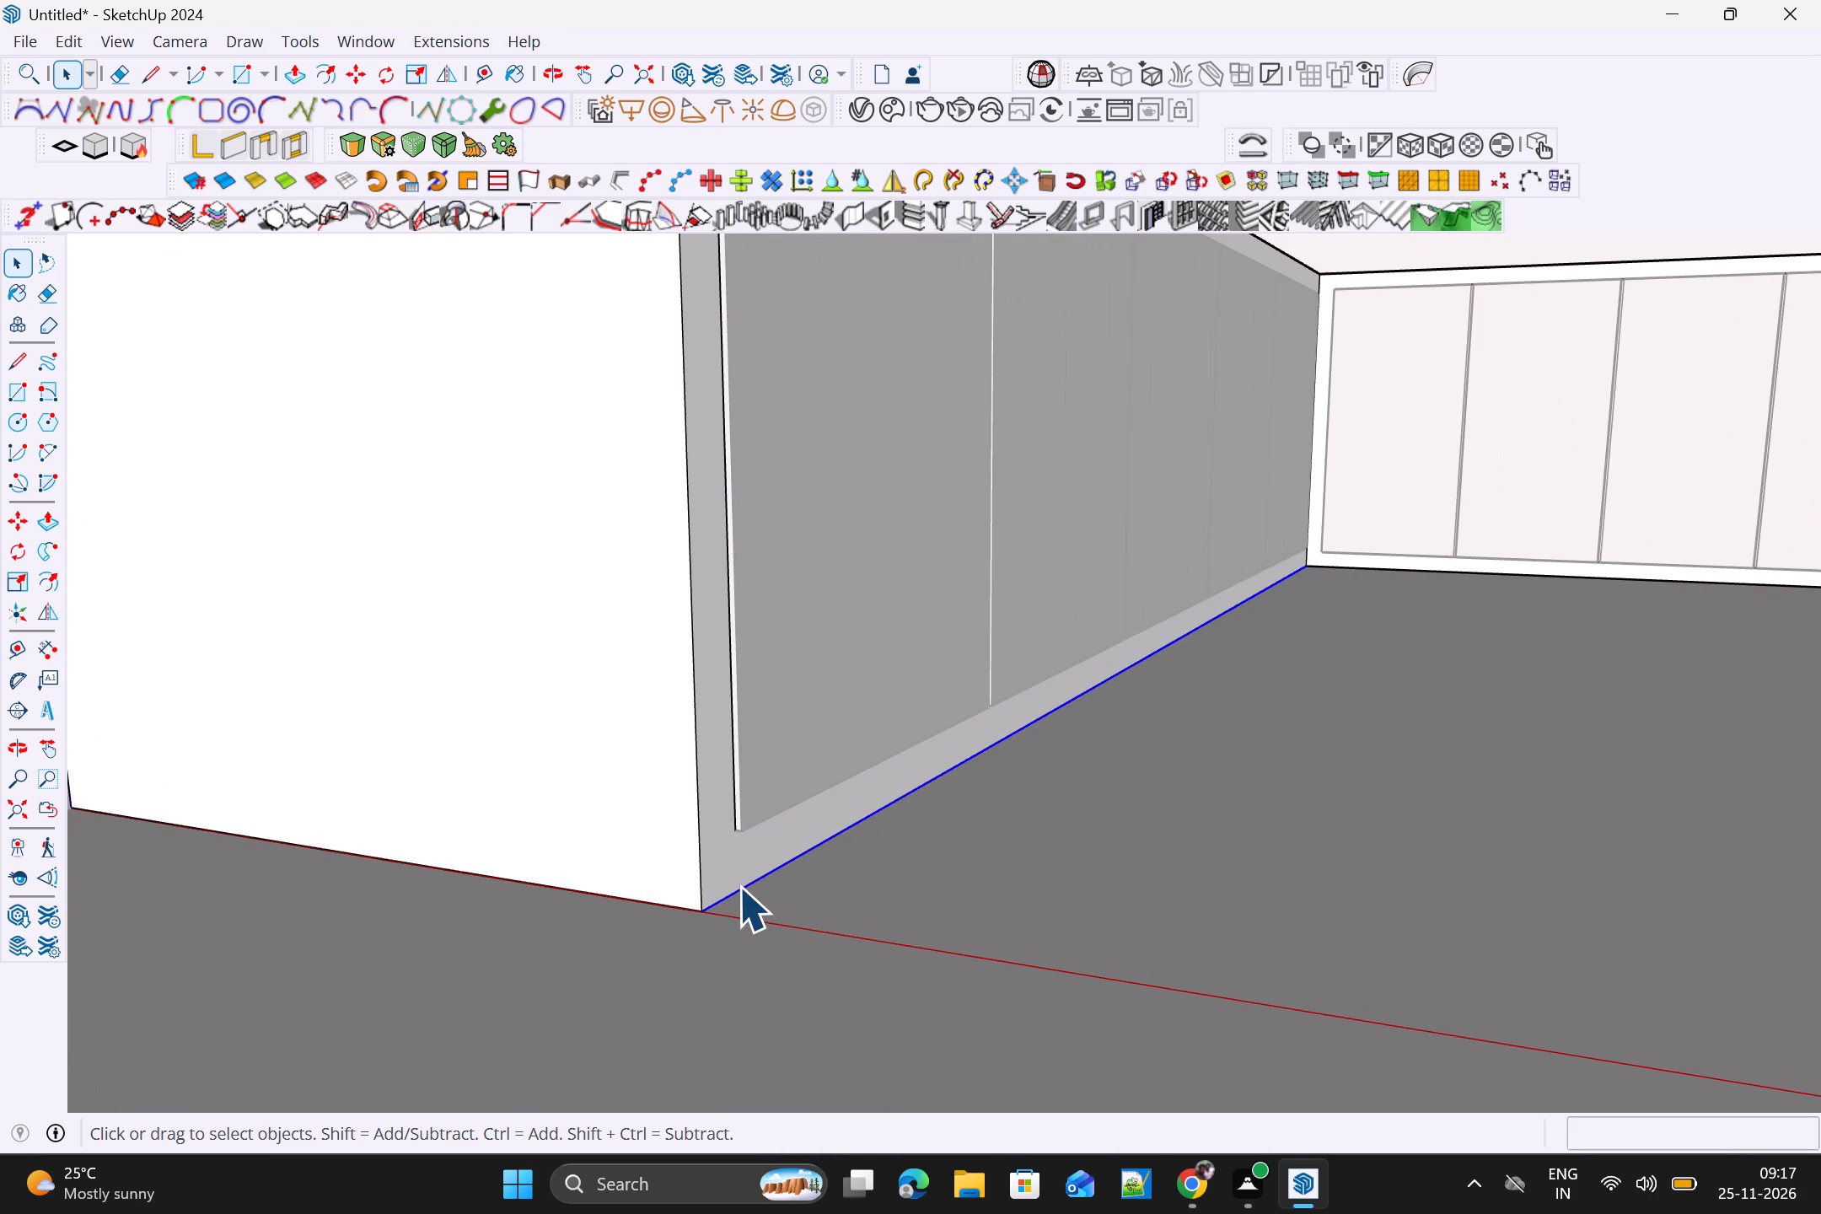
key(m)
scroll(730, 890, up, 2)
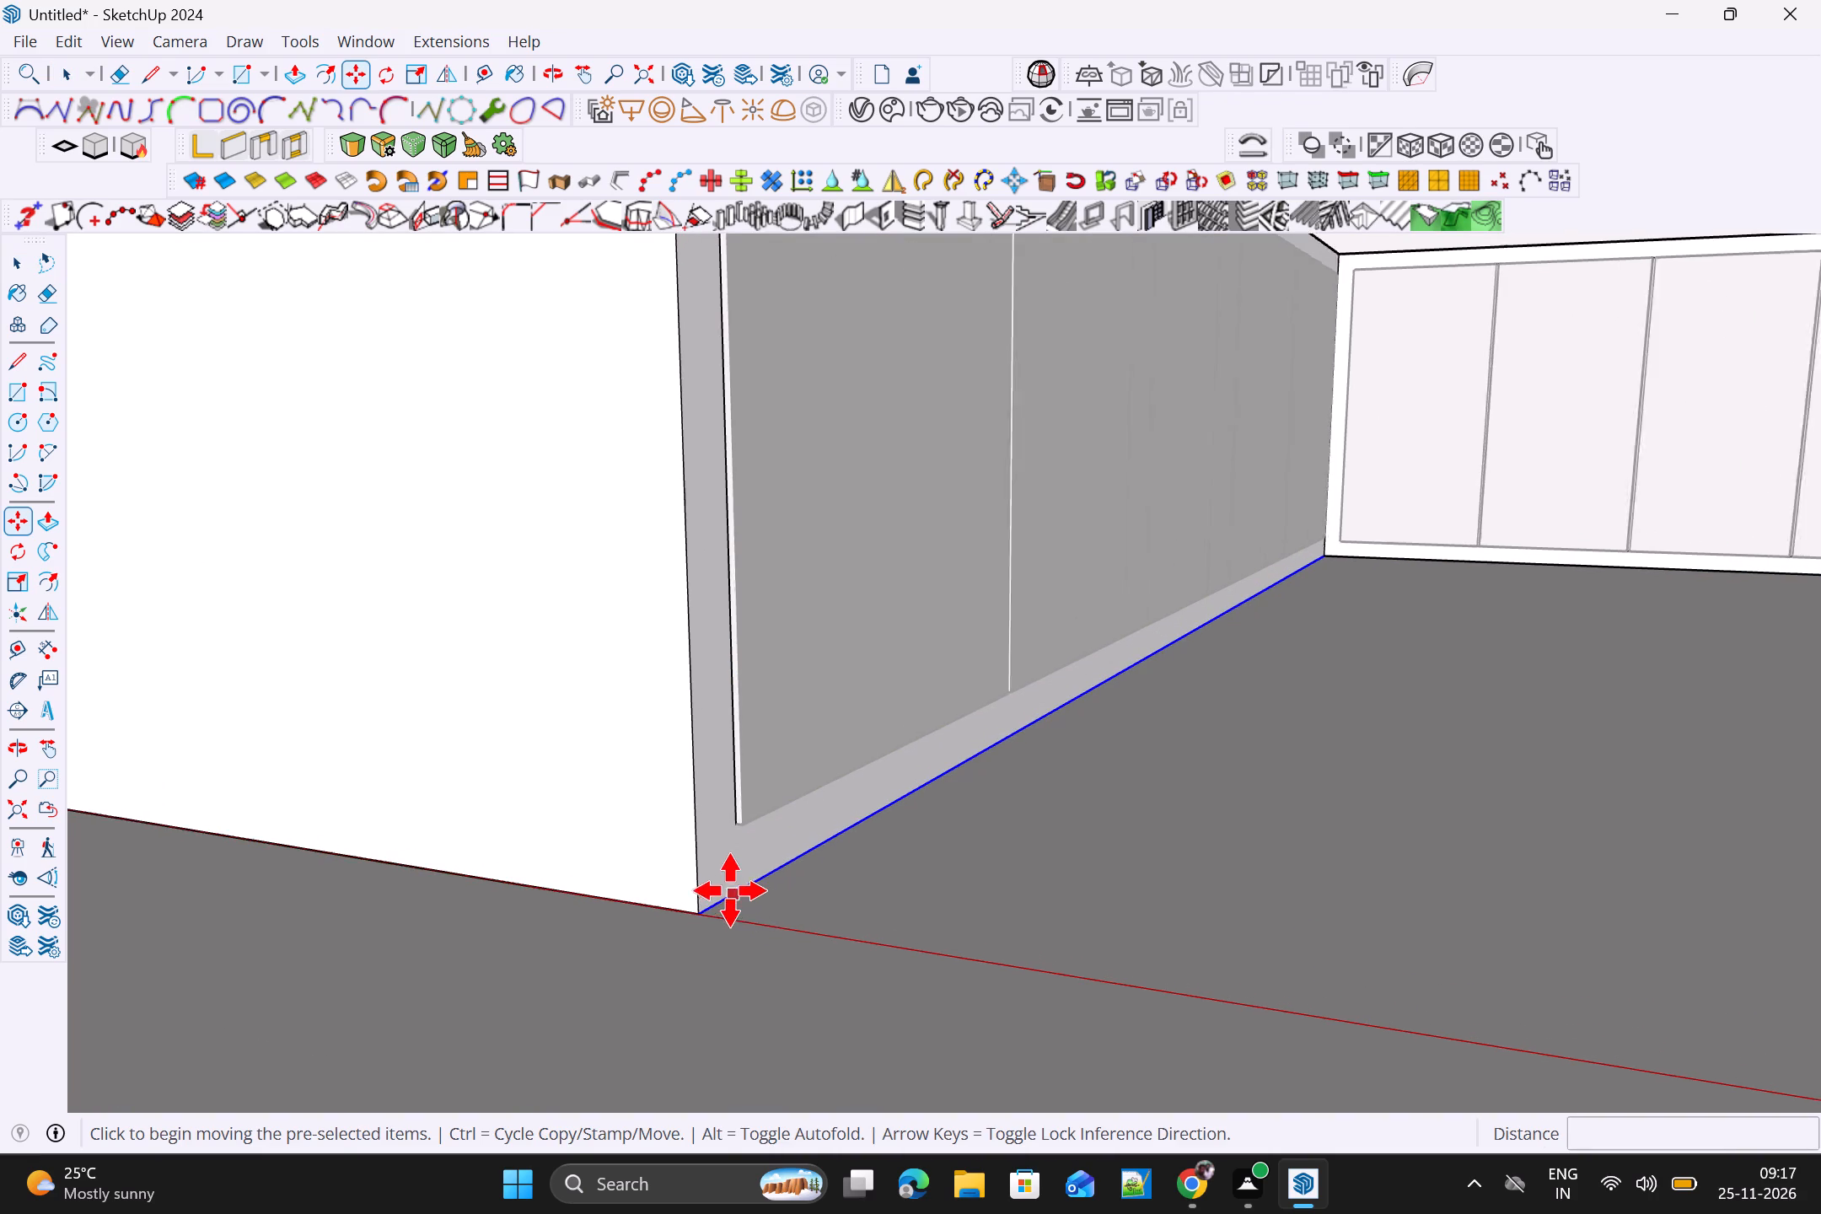
scroll(730, 890, up, 2)
click(684, 922)
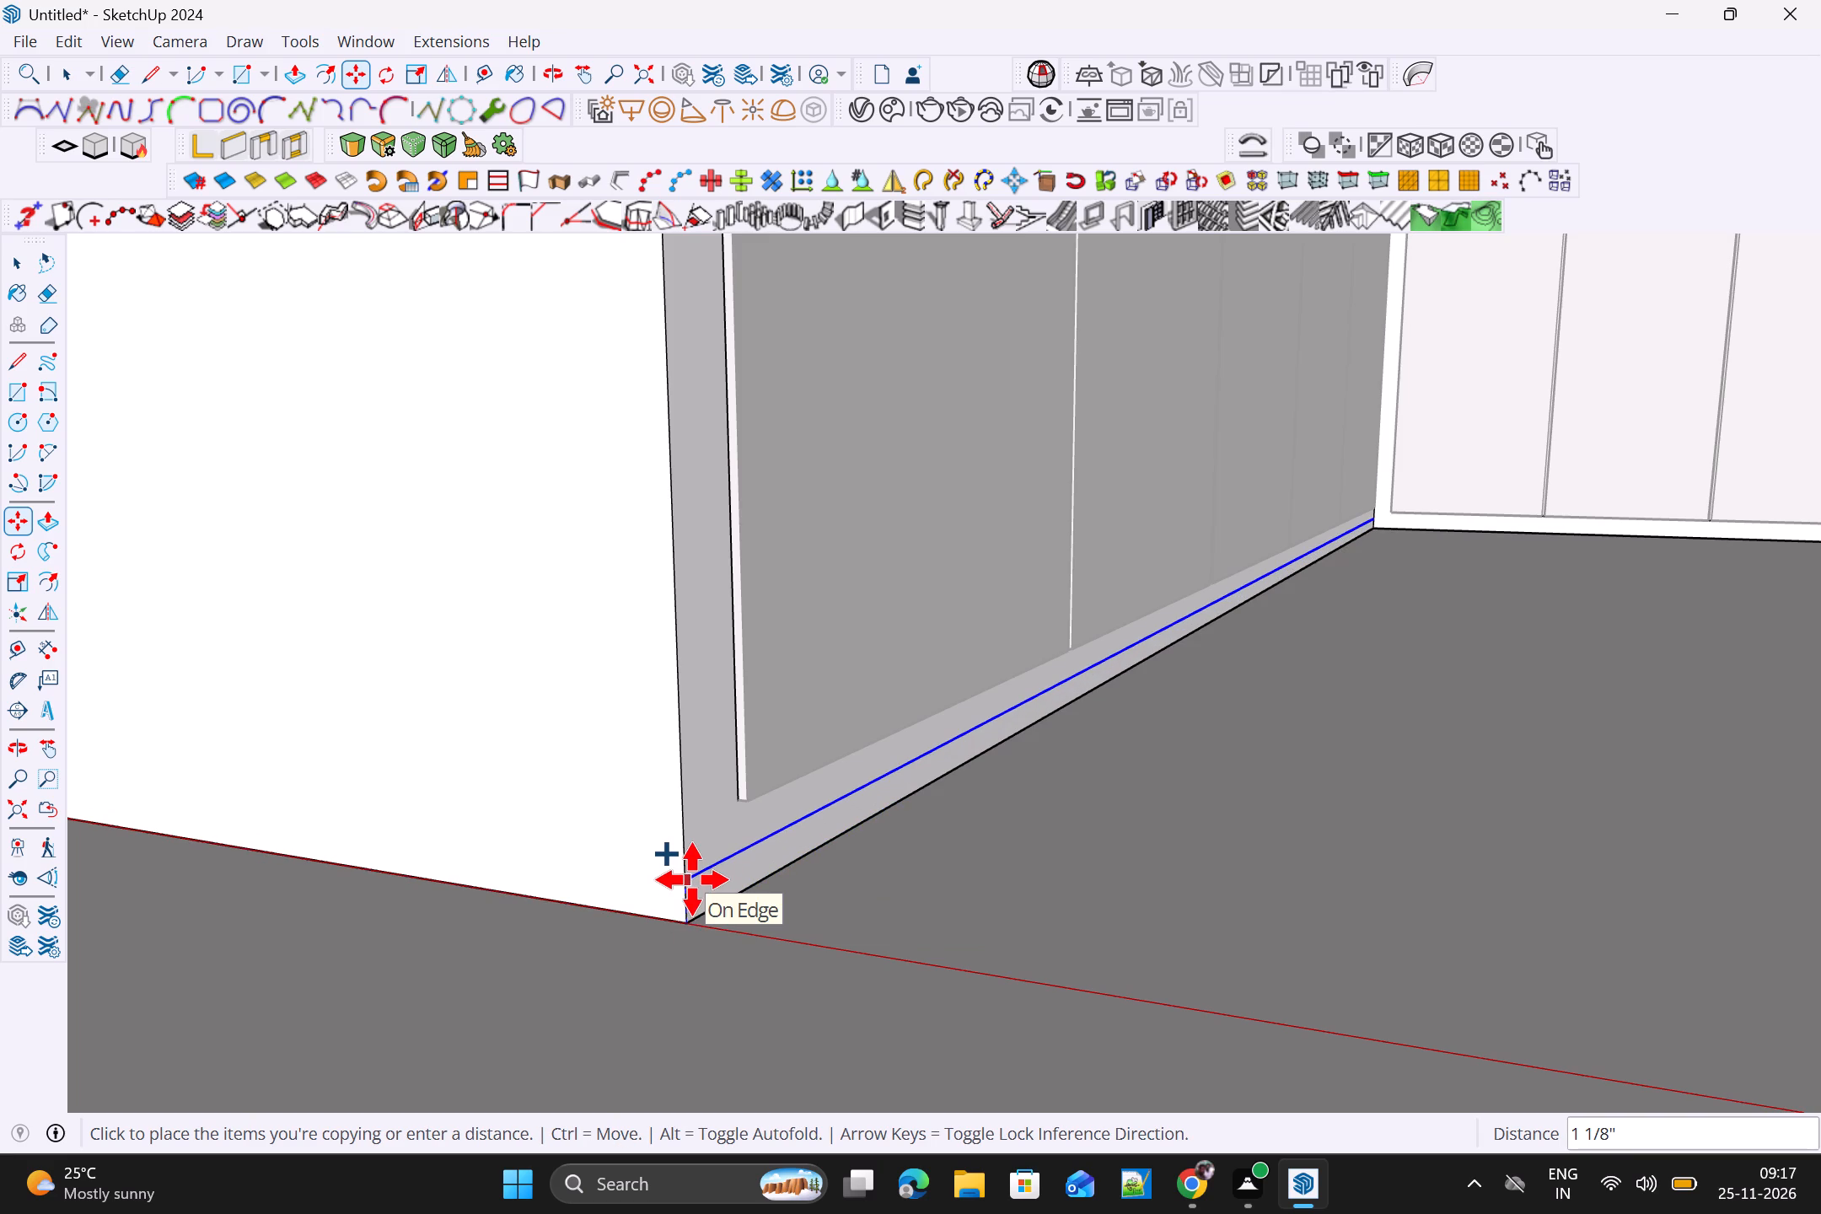
click(692, 879)
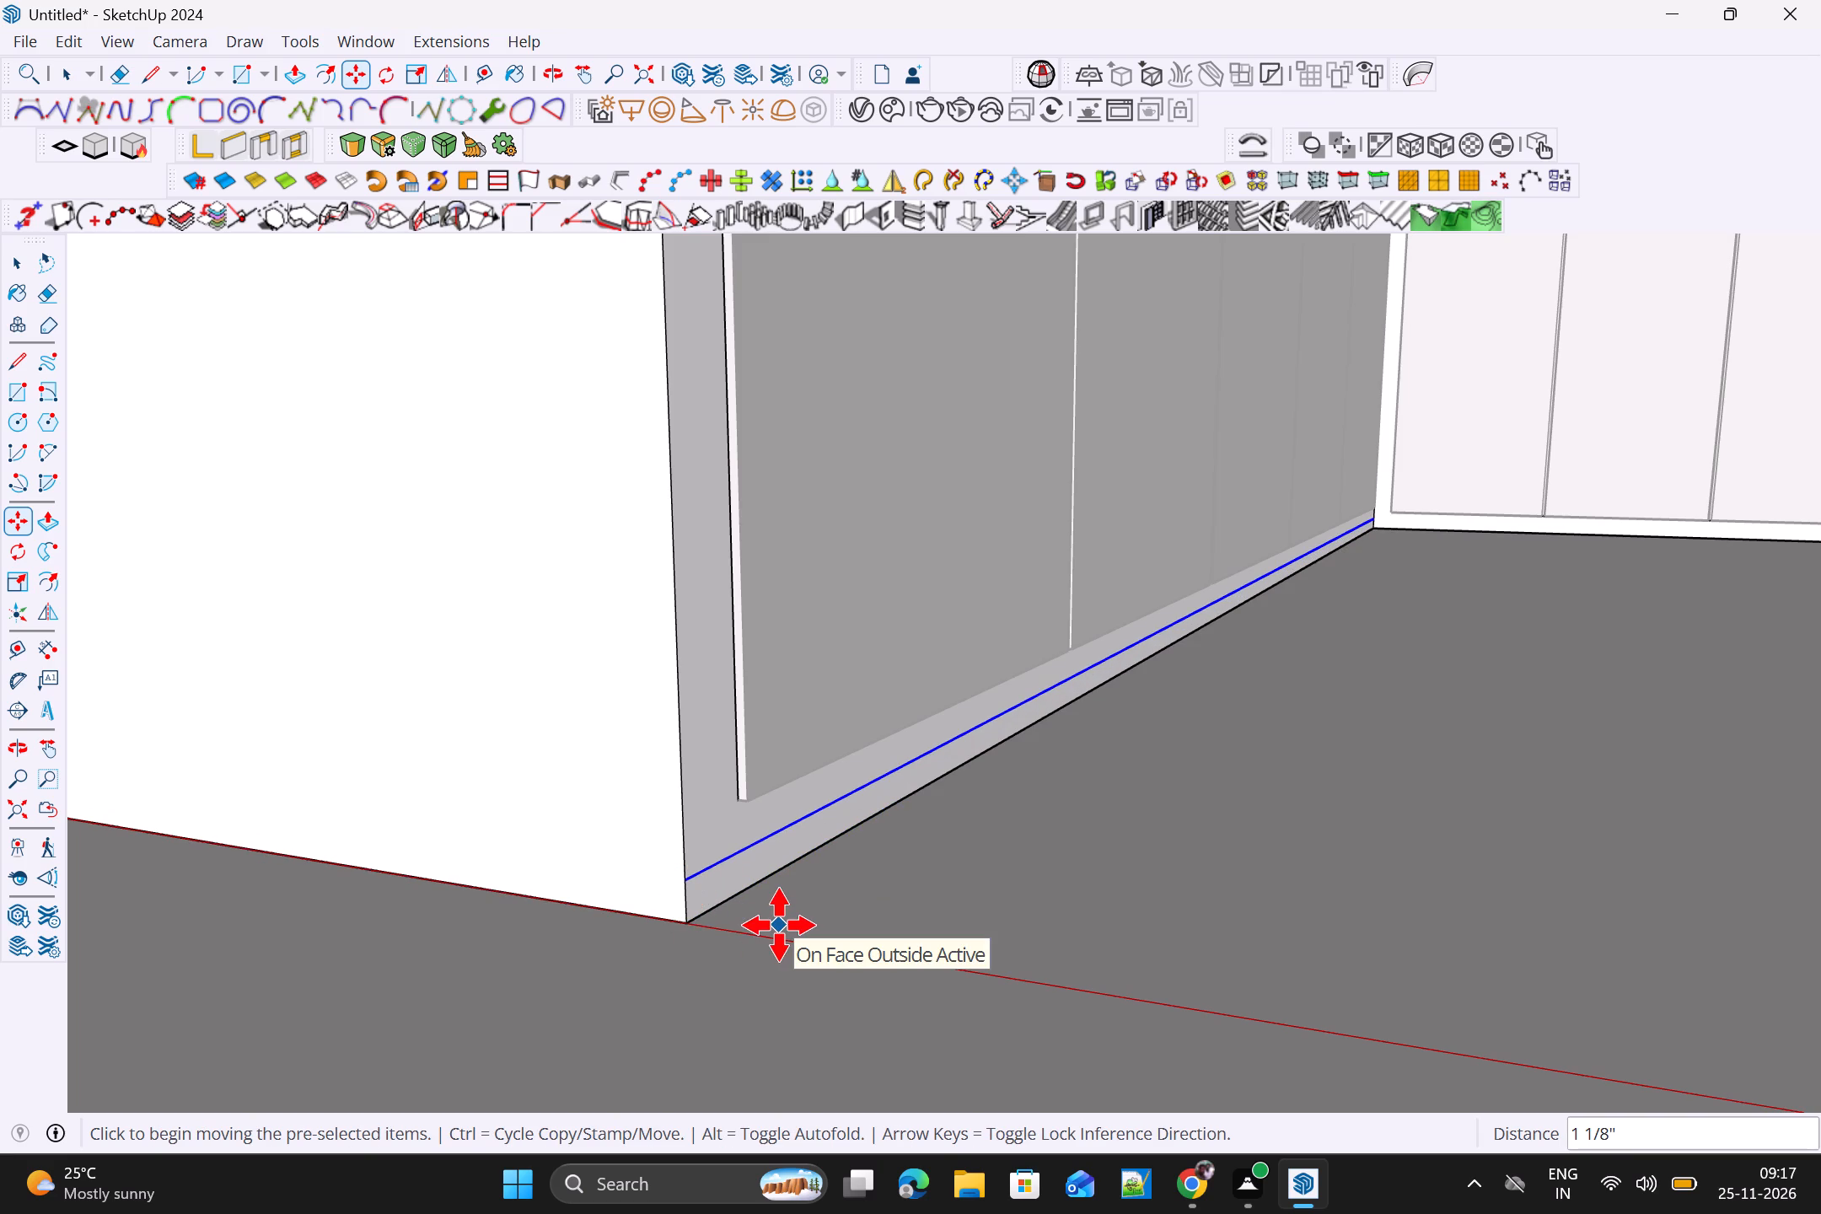
Push the long leg's base strip face inward about 7/16" along the counter's bottom front, and close the counter group.
key(space)
click(728, 899)
click(726, 889)
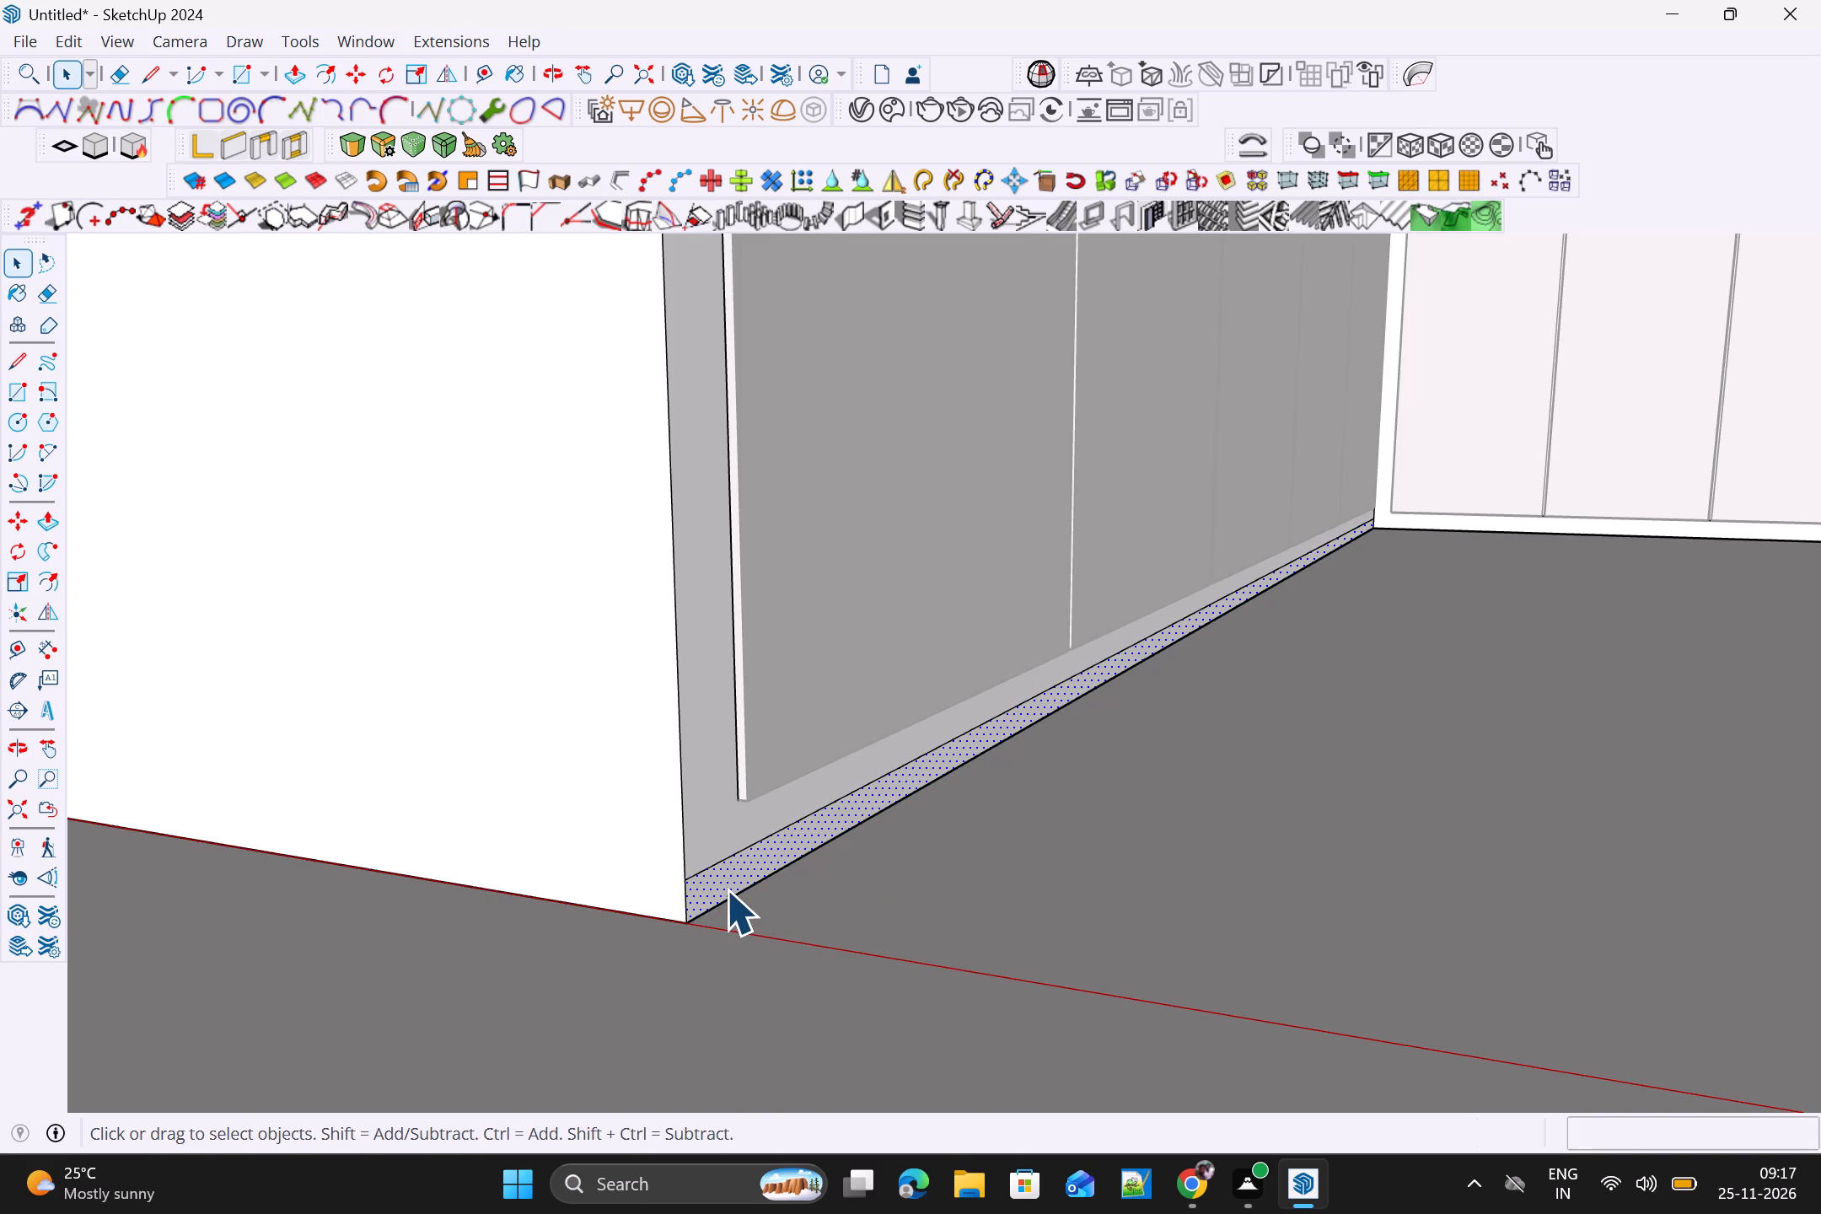
key(p)
scroll(717, 889, up, 8)
click(726, 884)
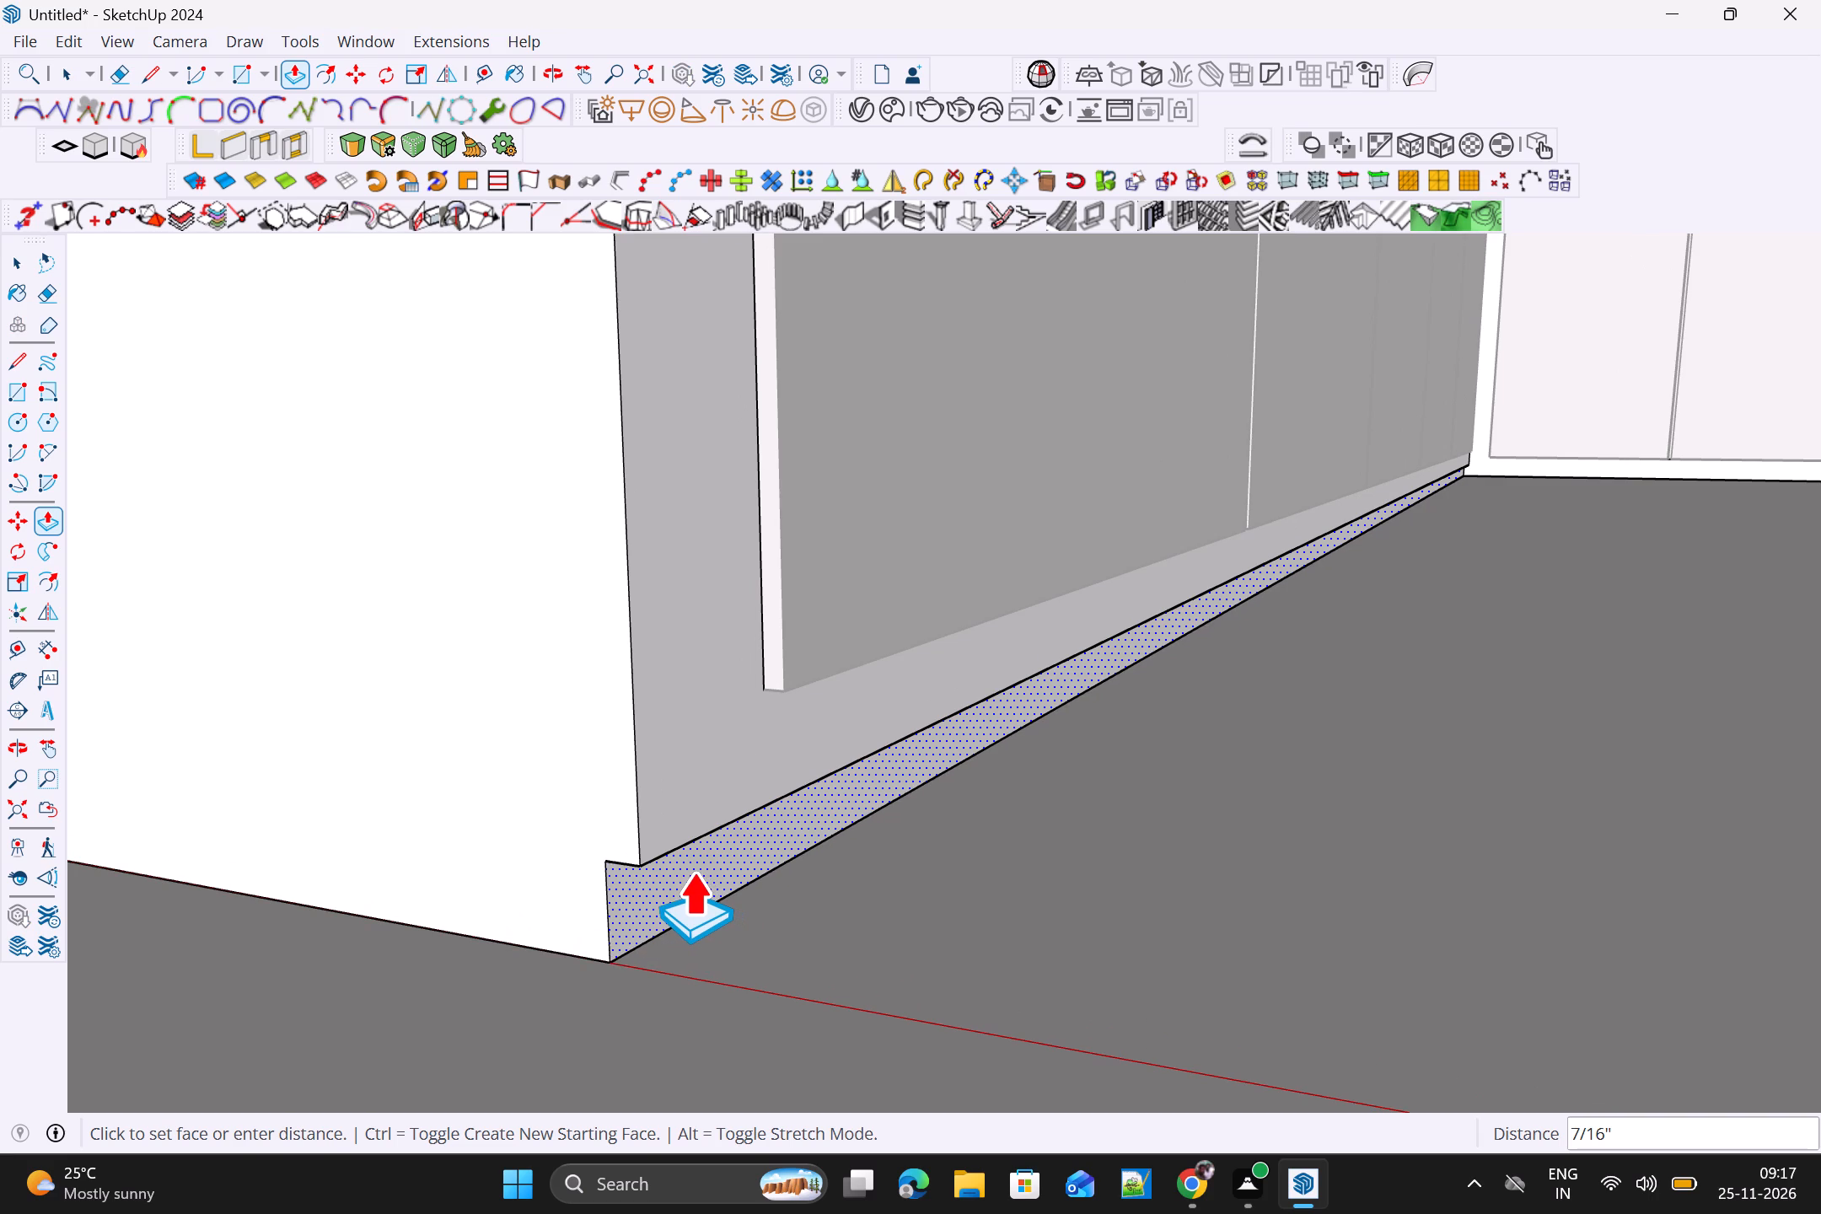
click(693, 870)
scroll(726, 898, down, 15)
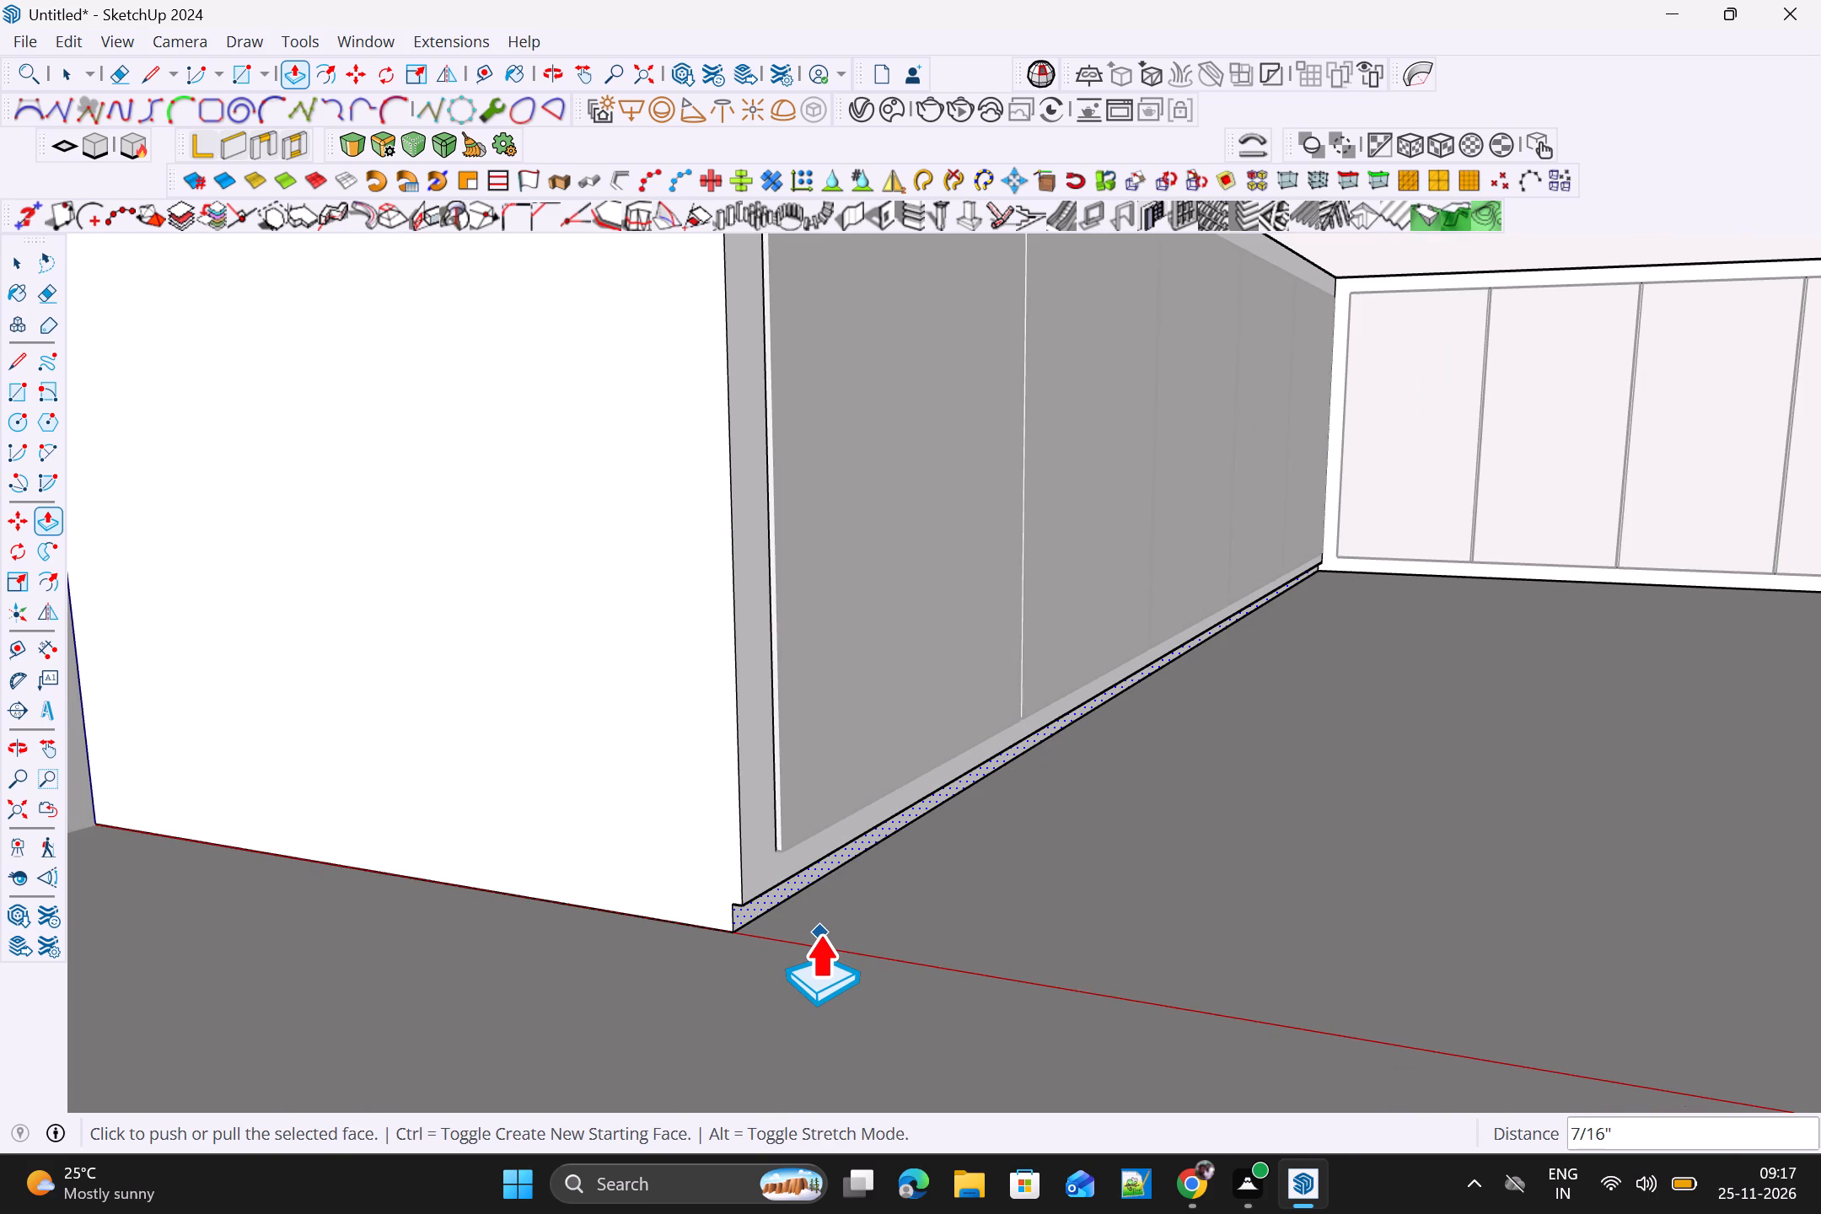
key(space)
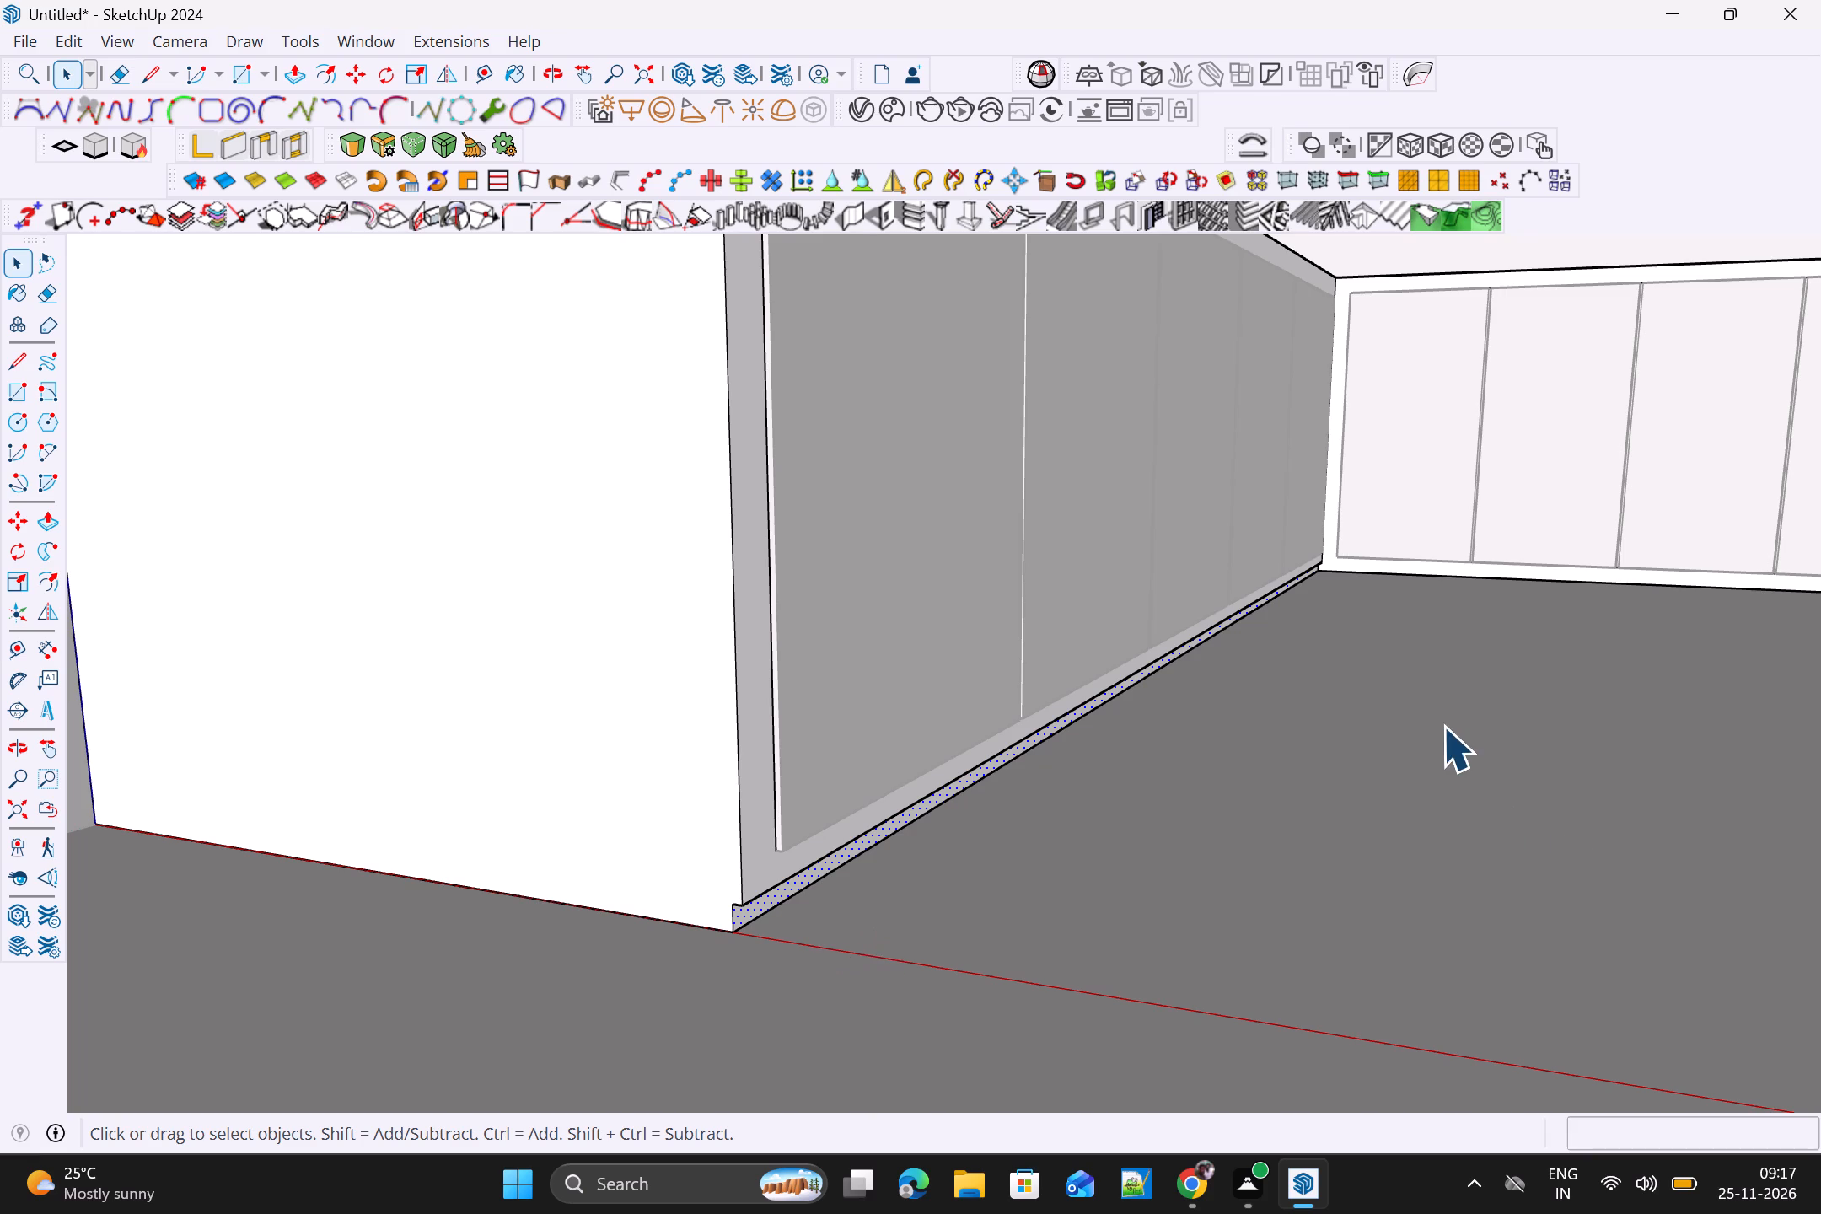
scroll(1442, 726, down, 4)
click(175, 945)
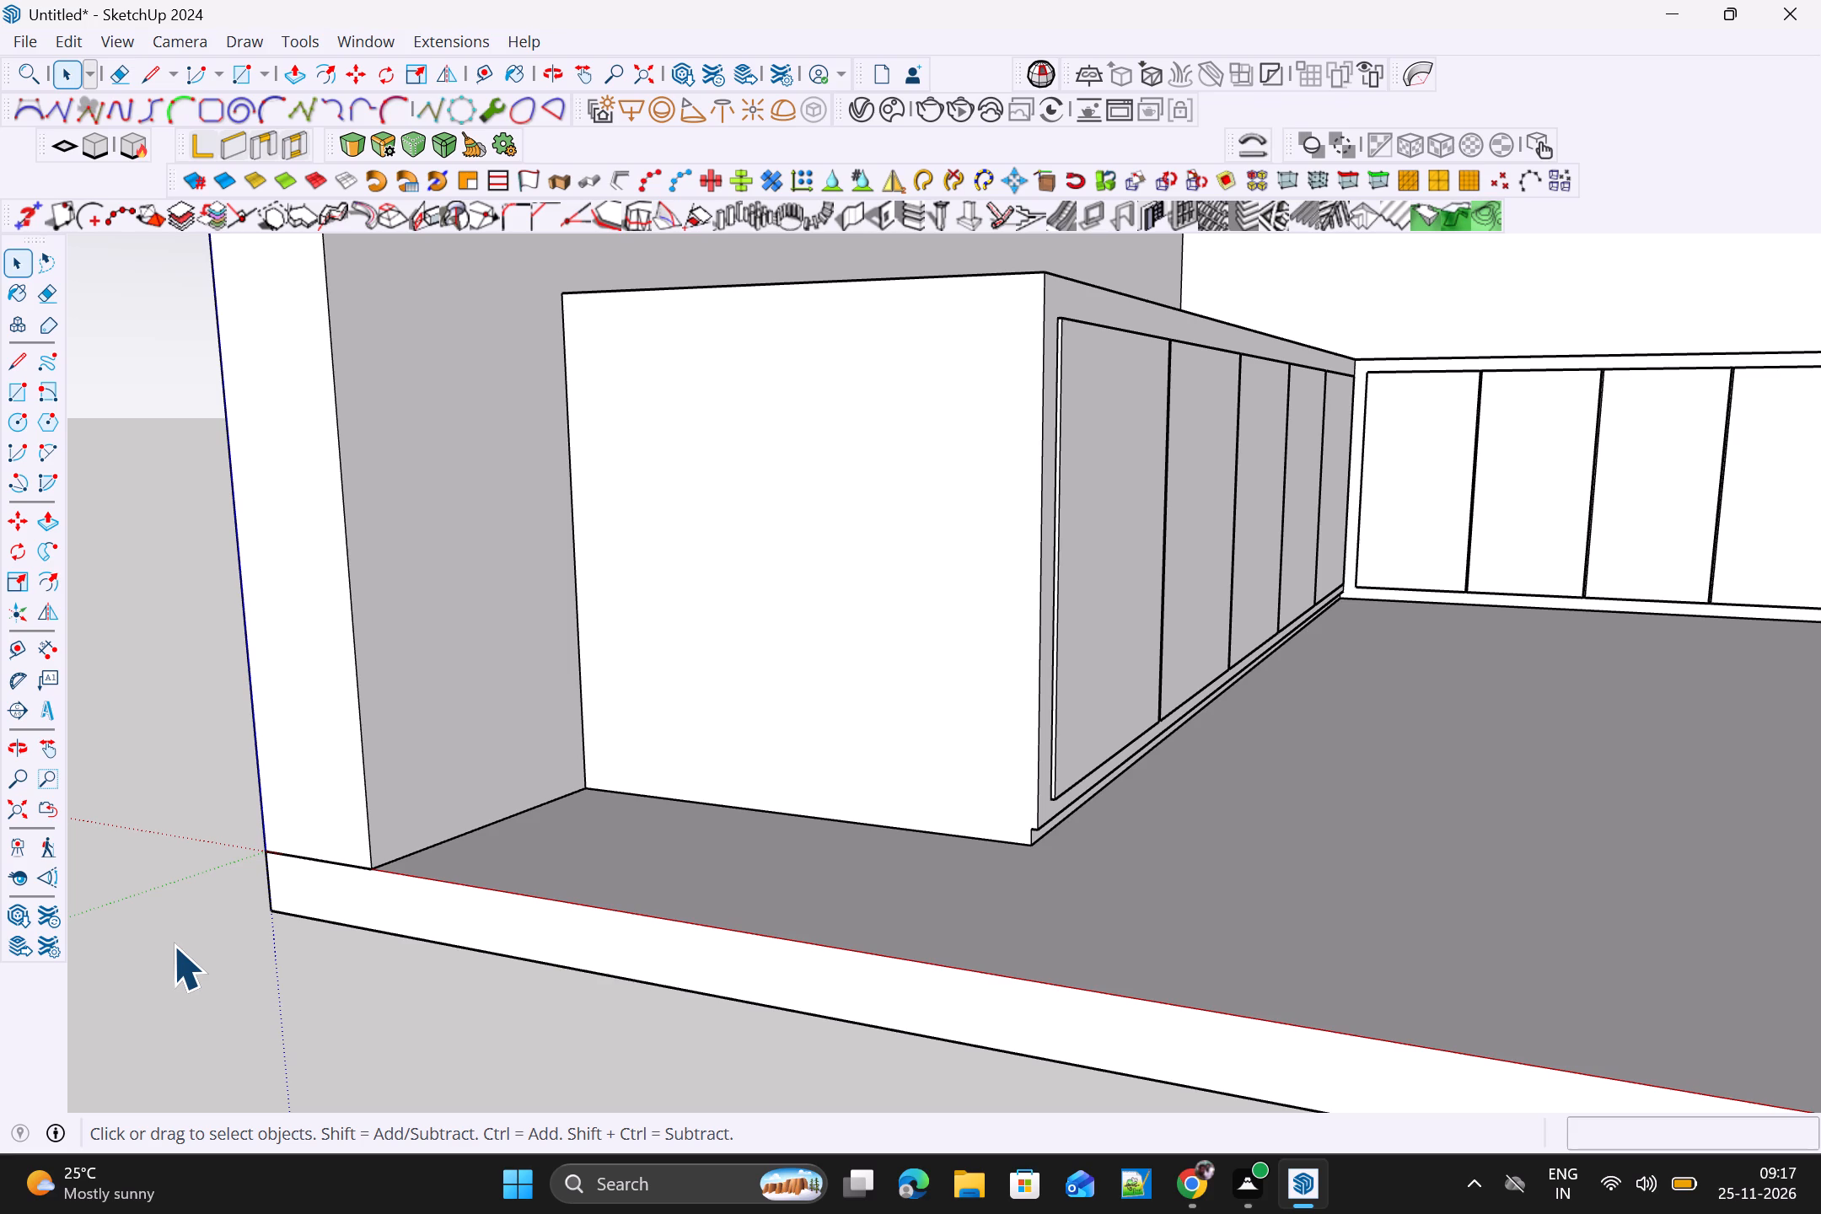
Reopen the counter group and copy the short leg's bottom front edge upward about 1 3/16", level with the long leg's strip edge.
scroll(1506, 614, up, 2)
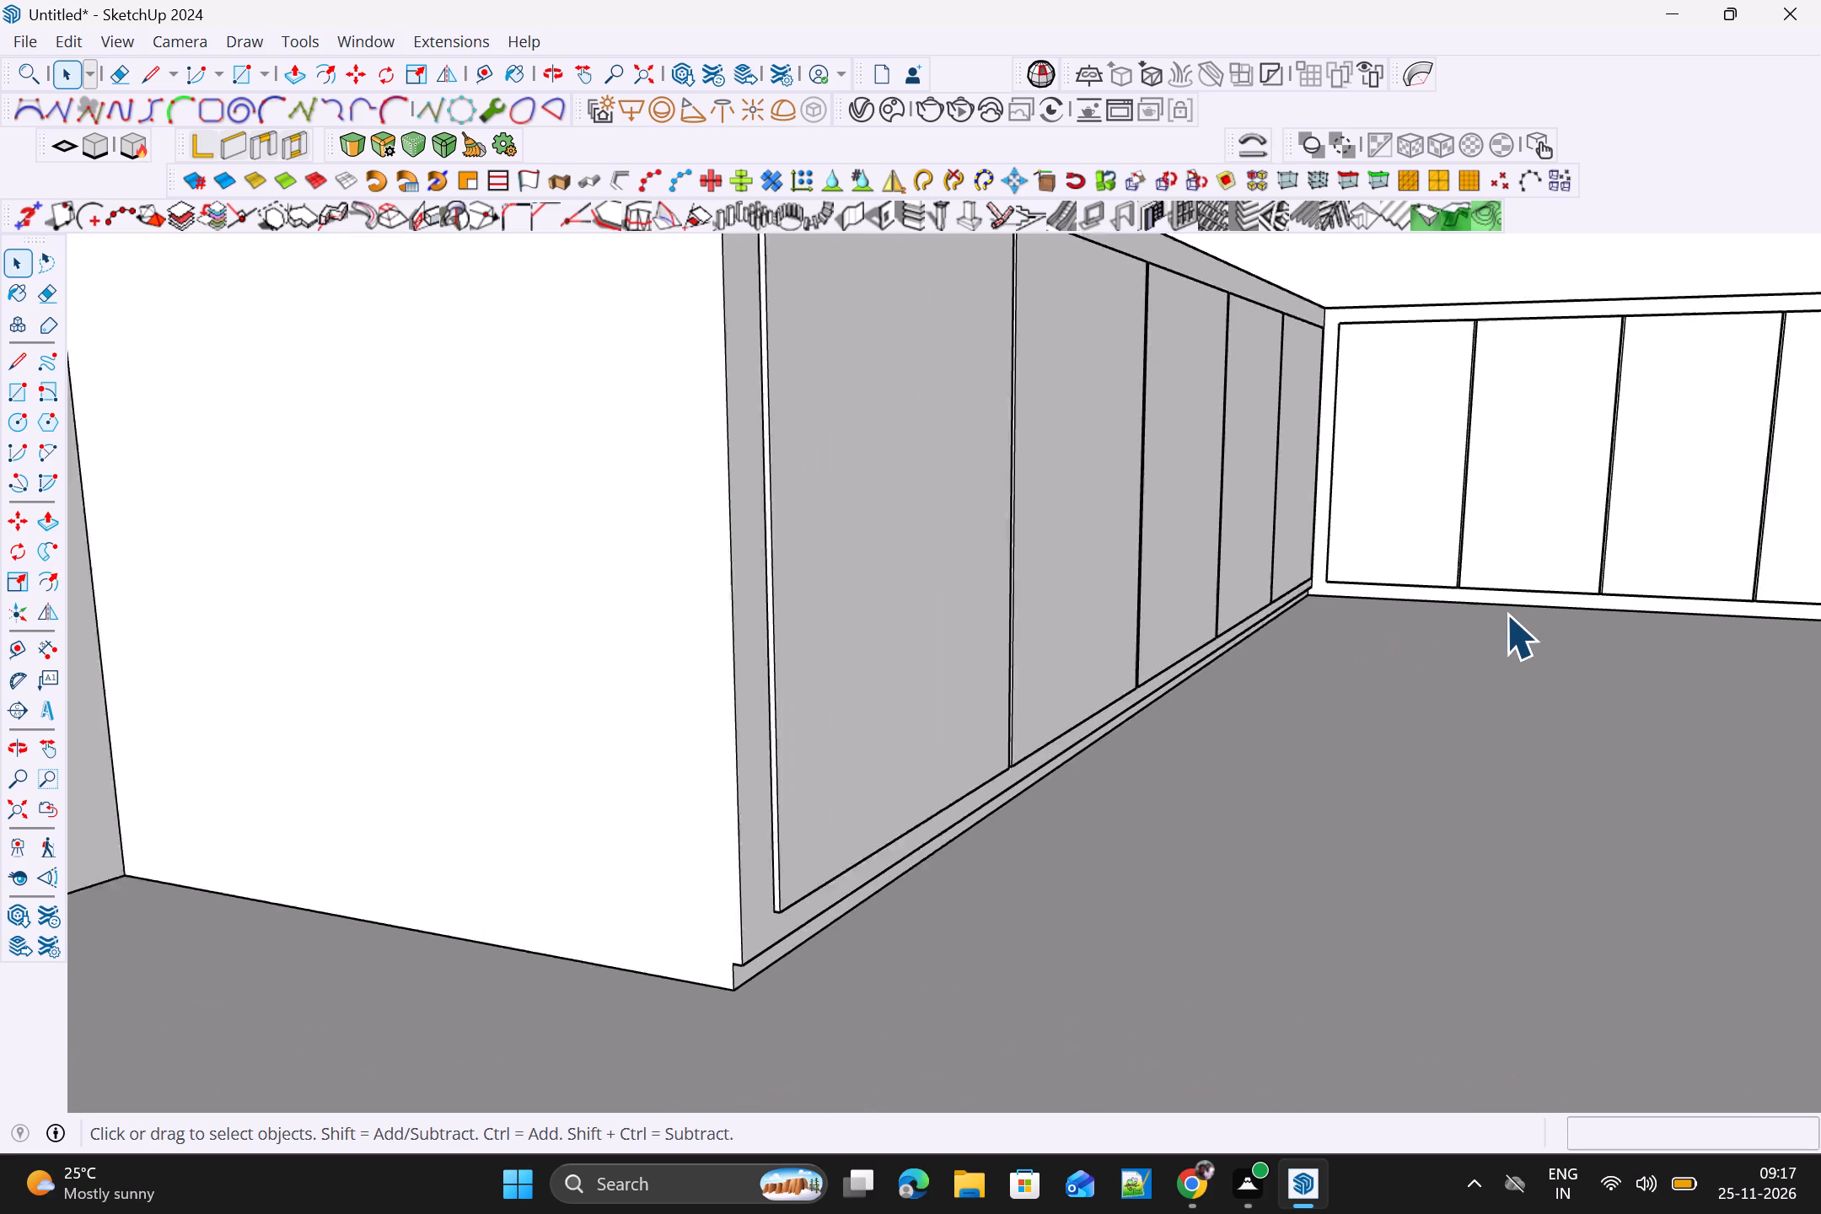
scroll(1506, 614, up, 5)
click(1501, 599)
scroll(1501, 599, up, 5)
triple_click(1501, 599)
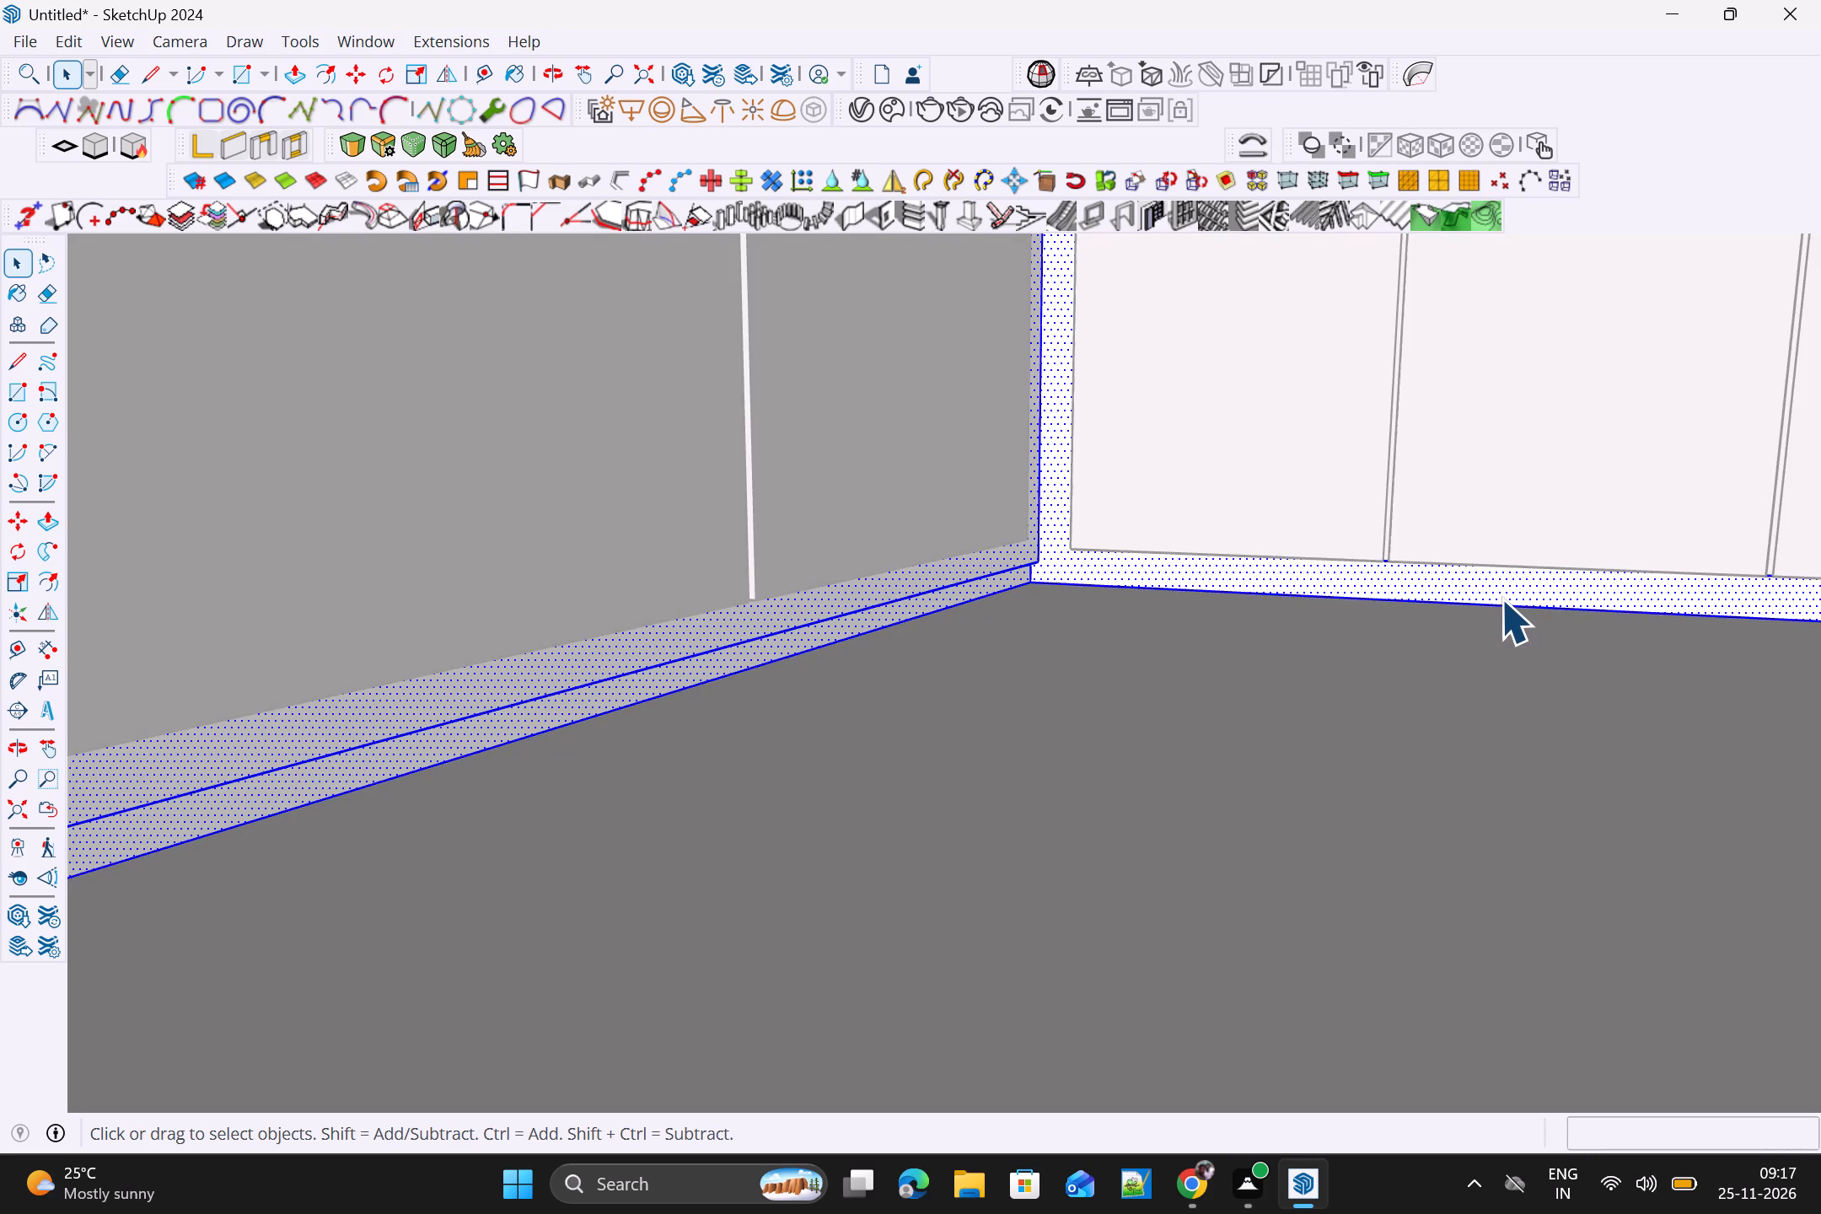
click(1501, 599)
click(1490, 607)
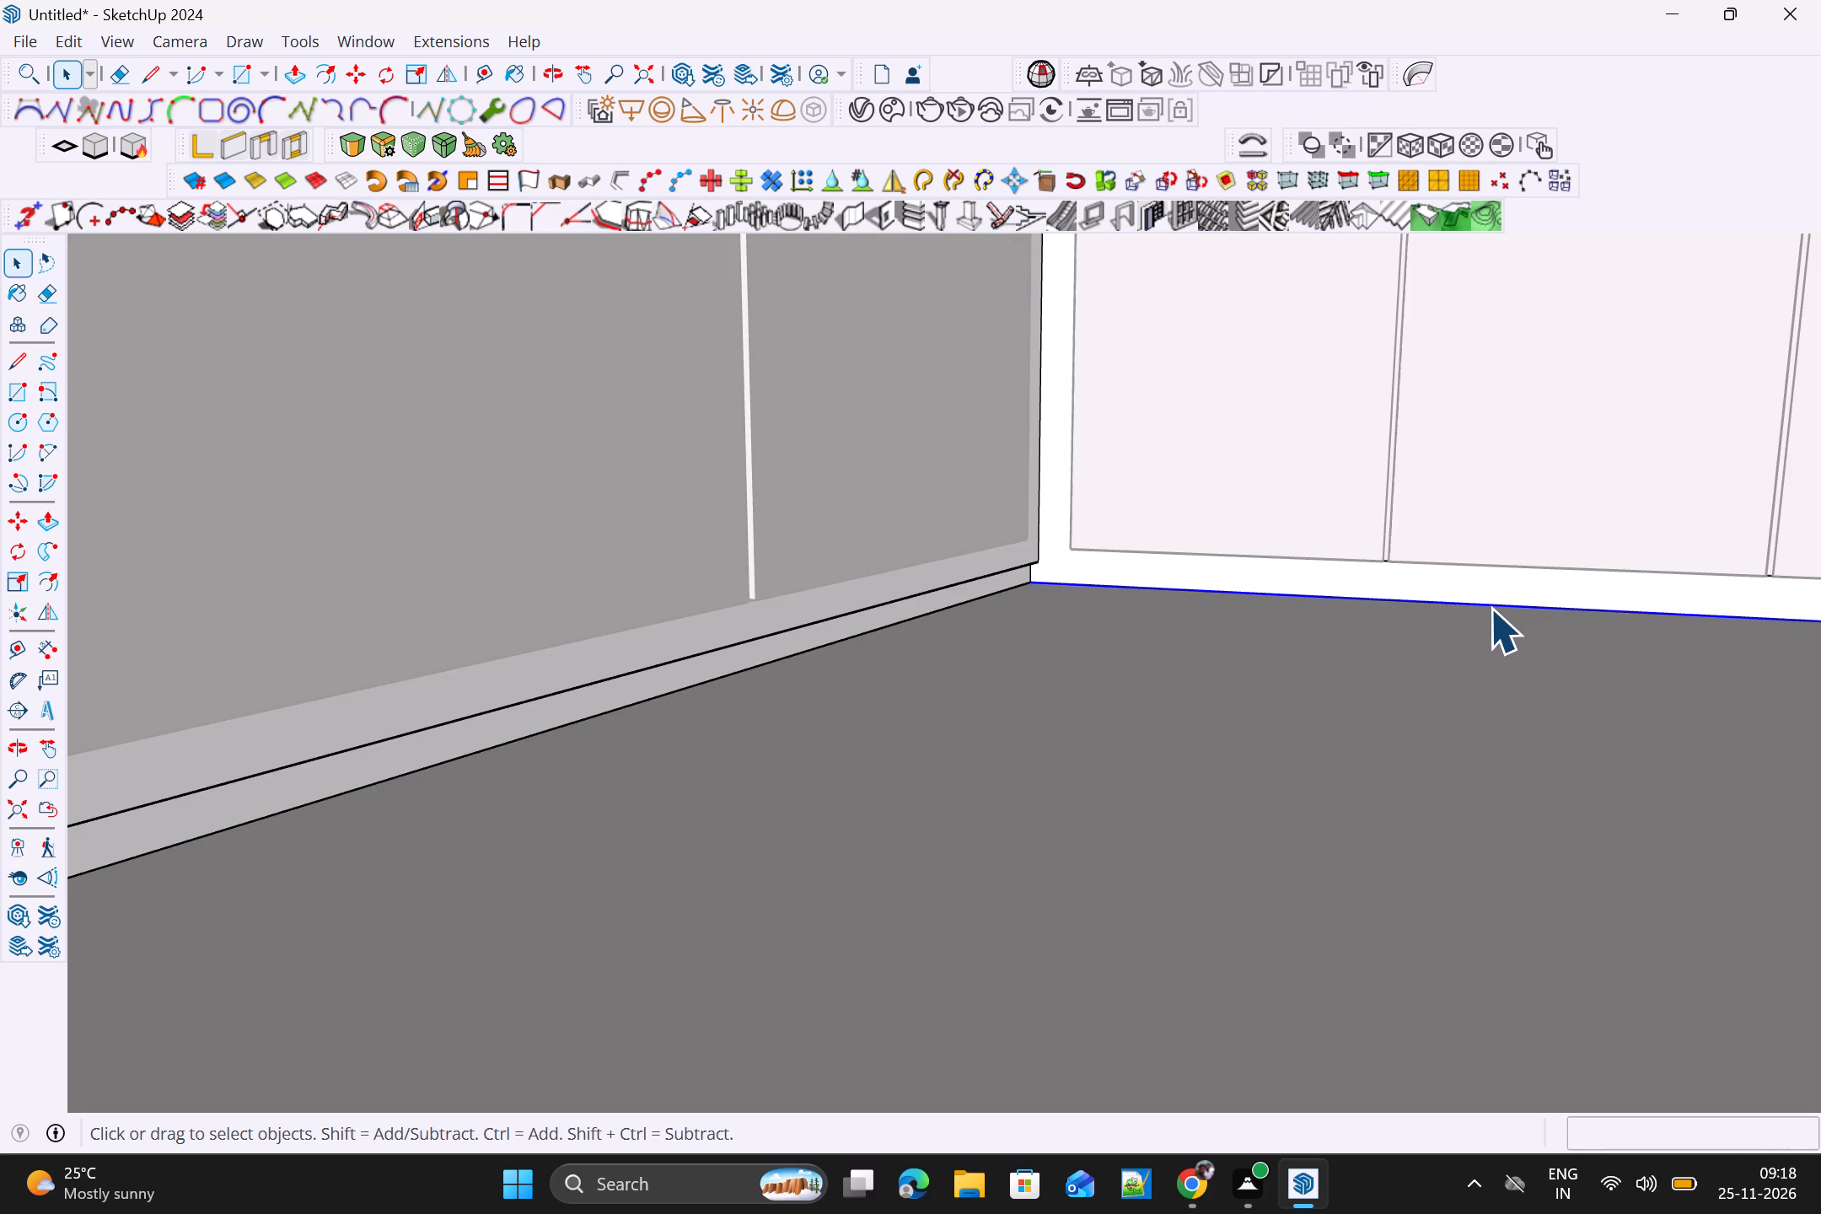
key(m)
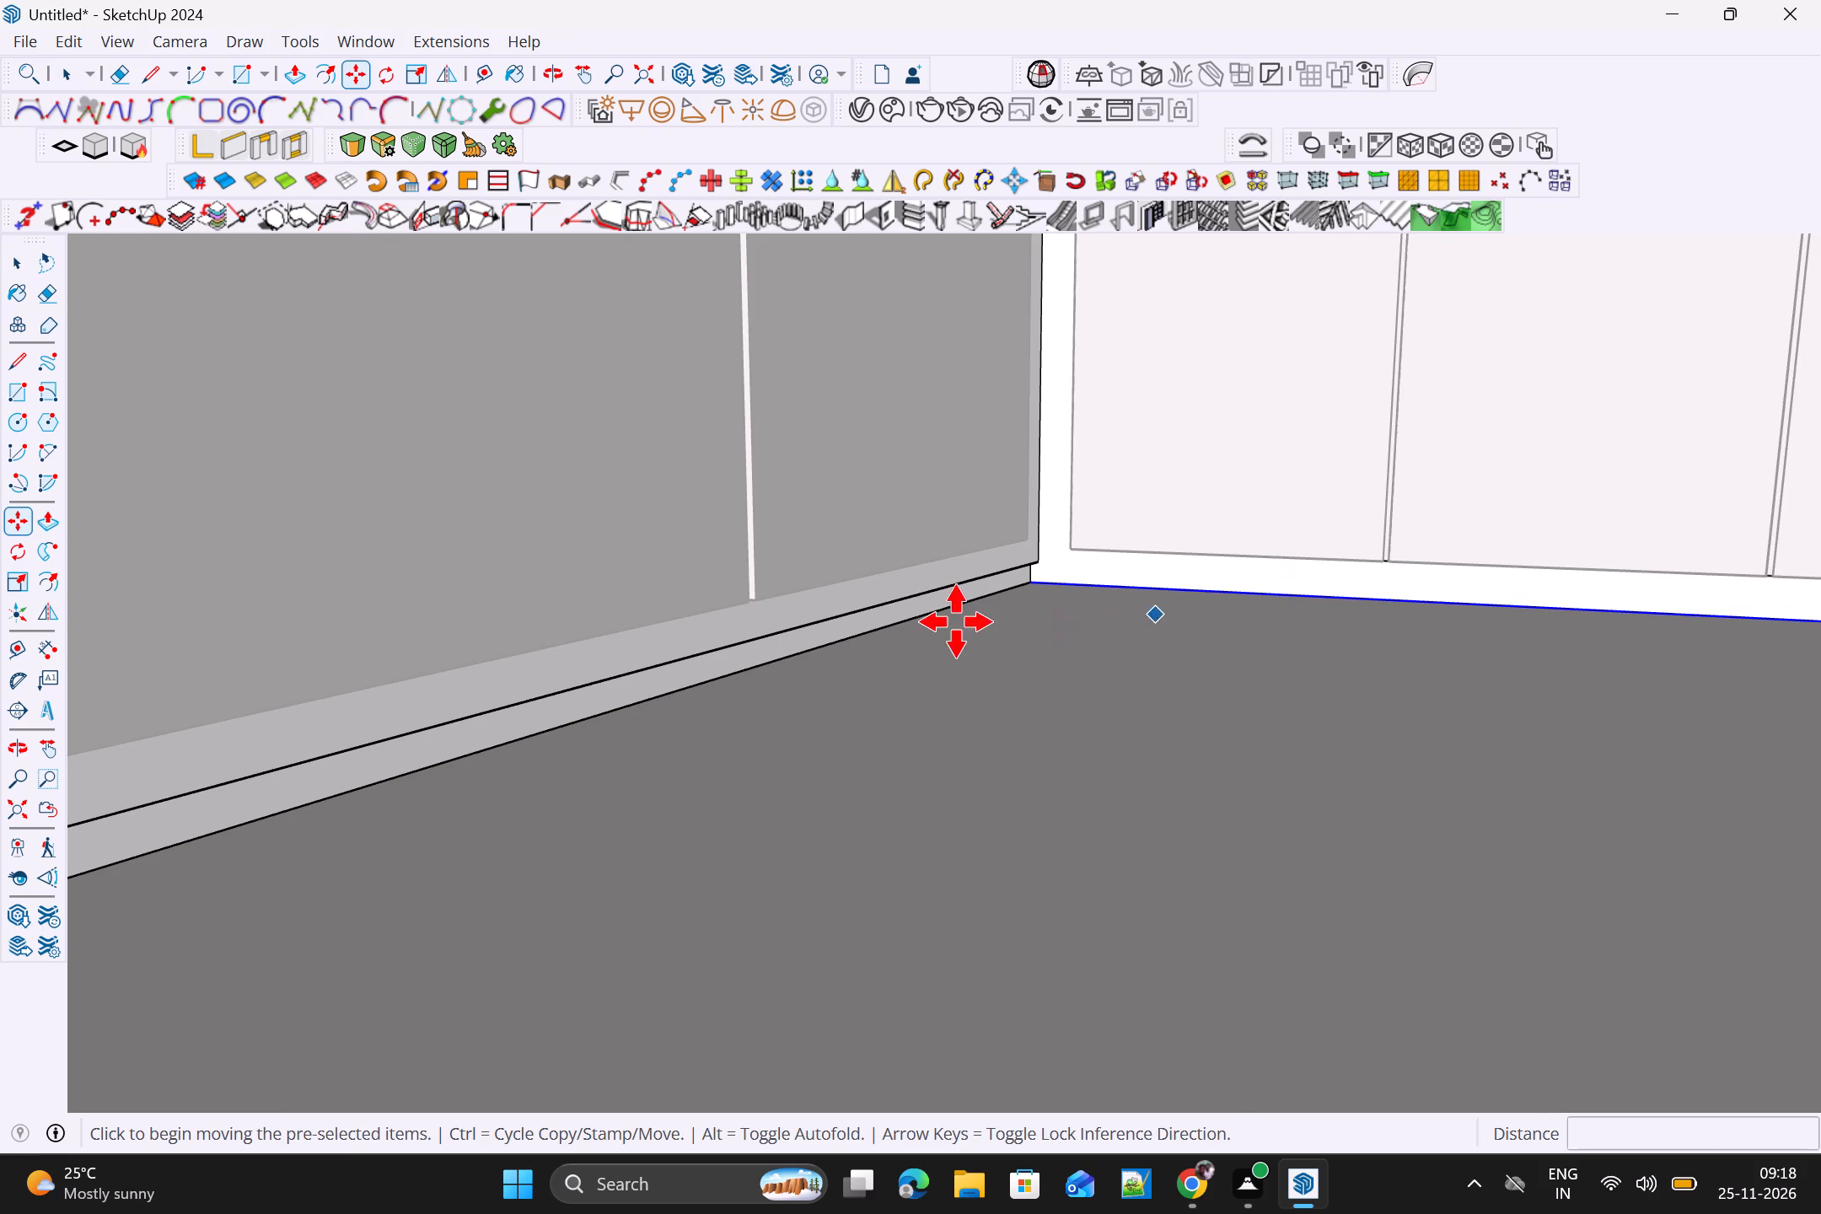
scroll(956, 621, up, 7)
click(1075, 558)
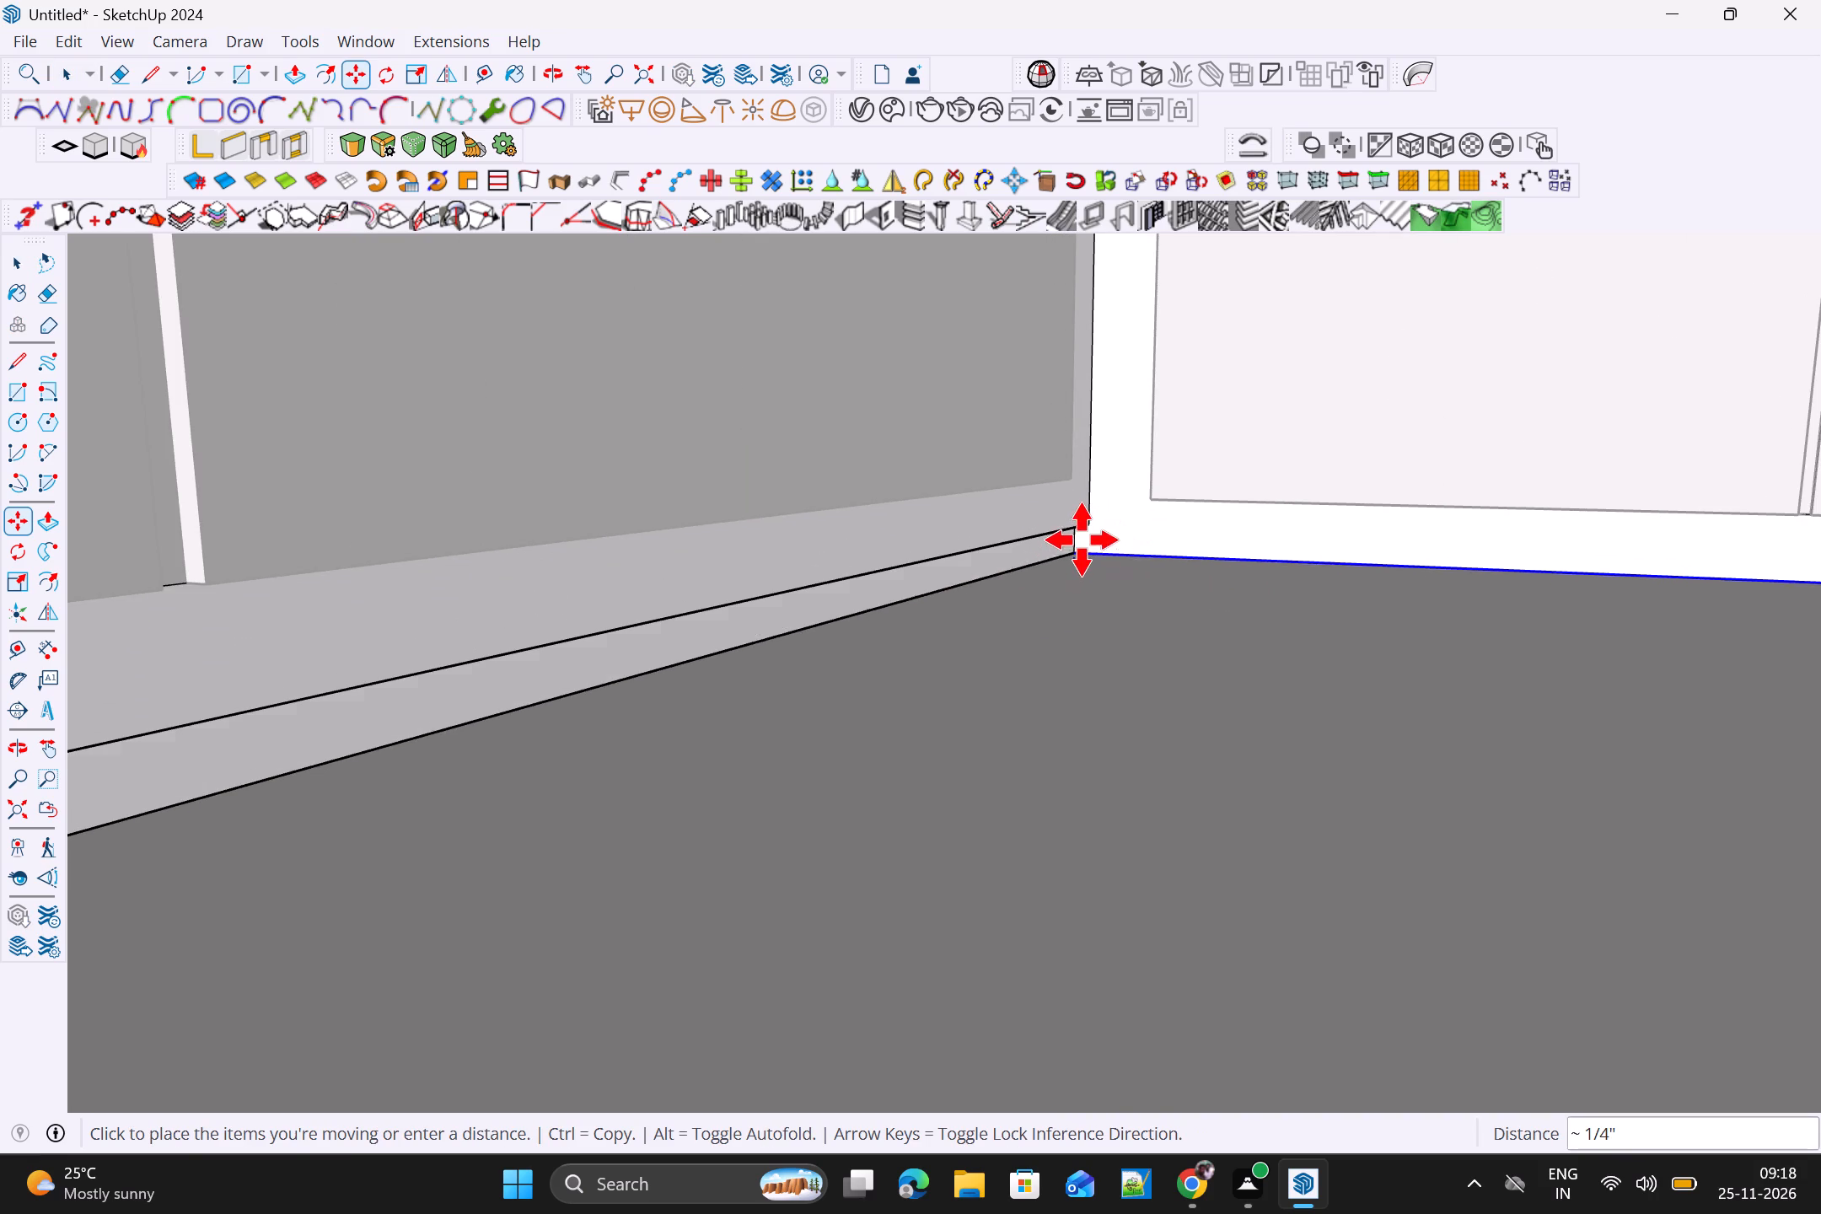
click(1086, 527)
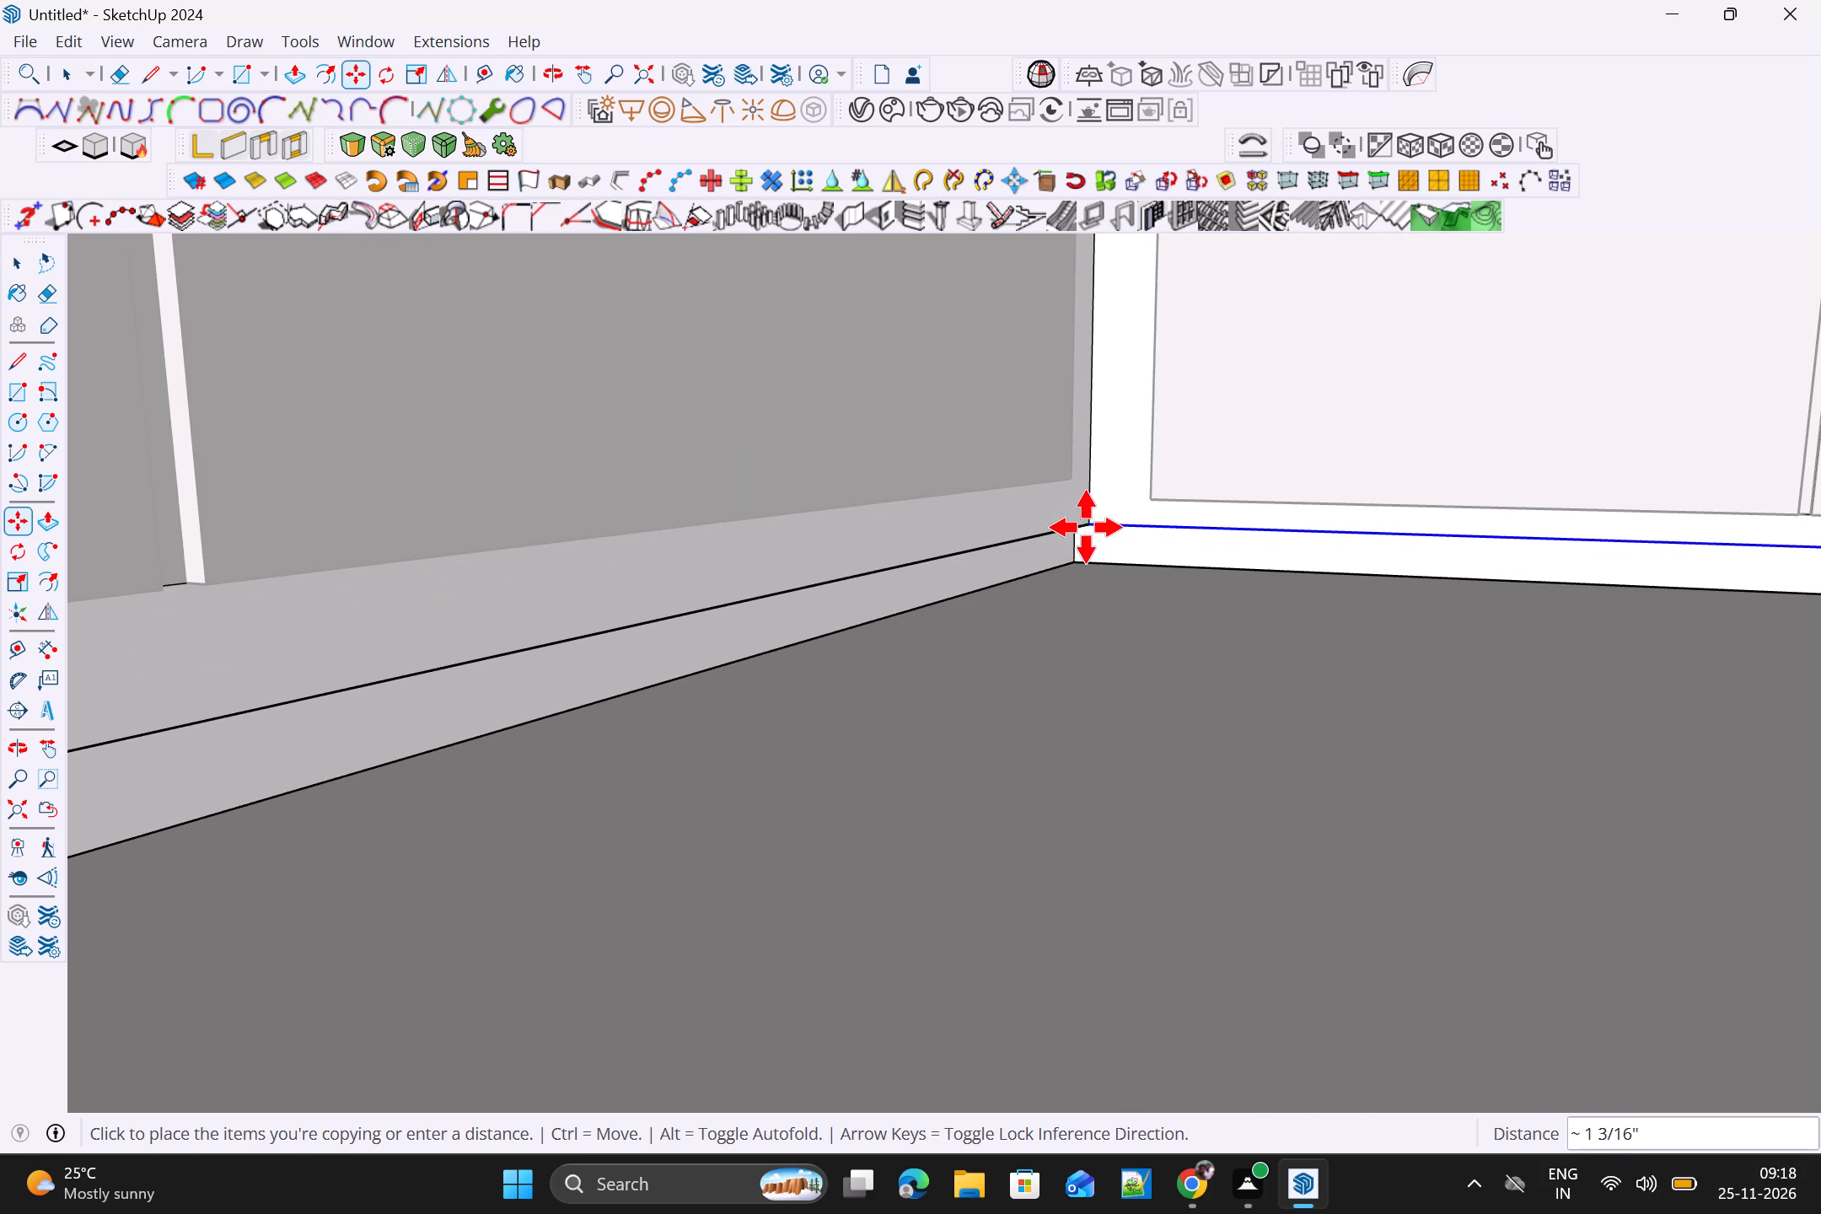
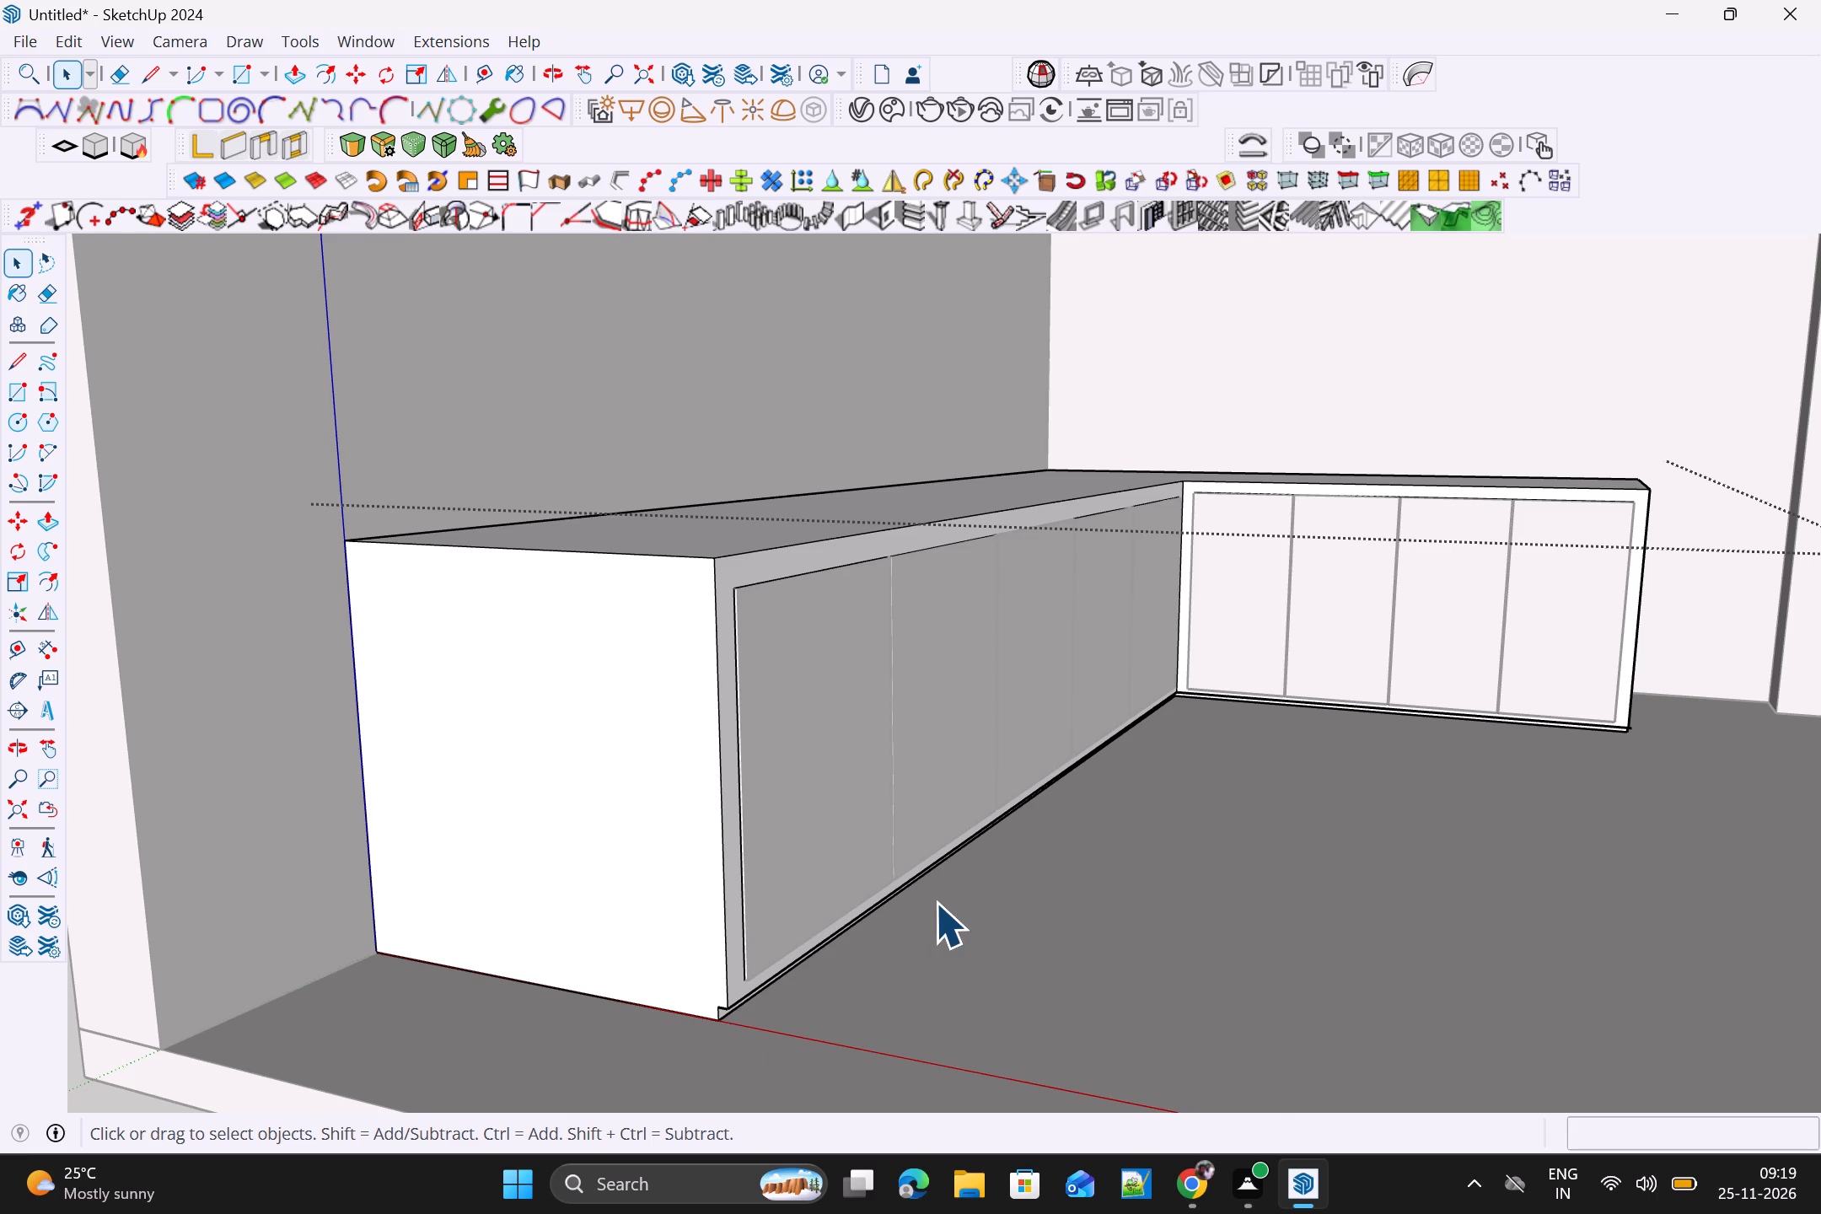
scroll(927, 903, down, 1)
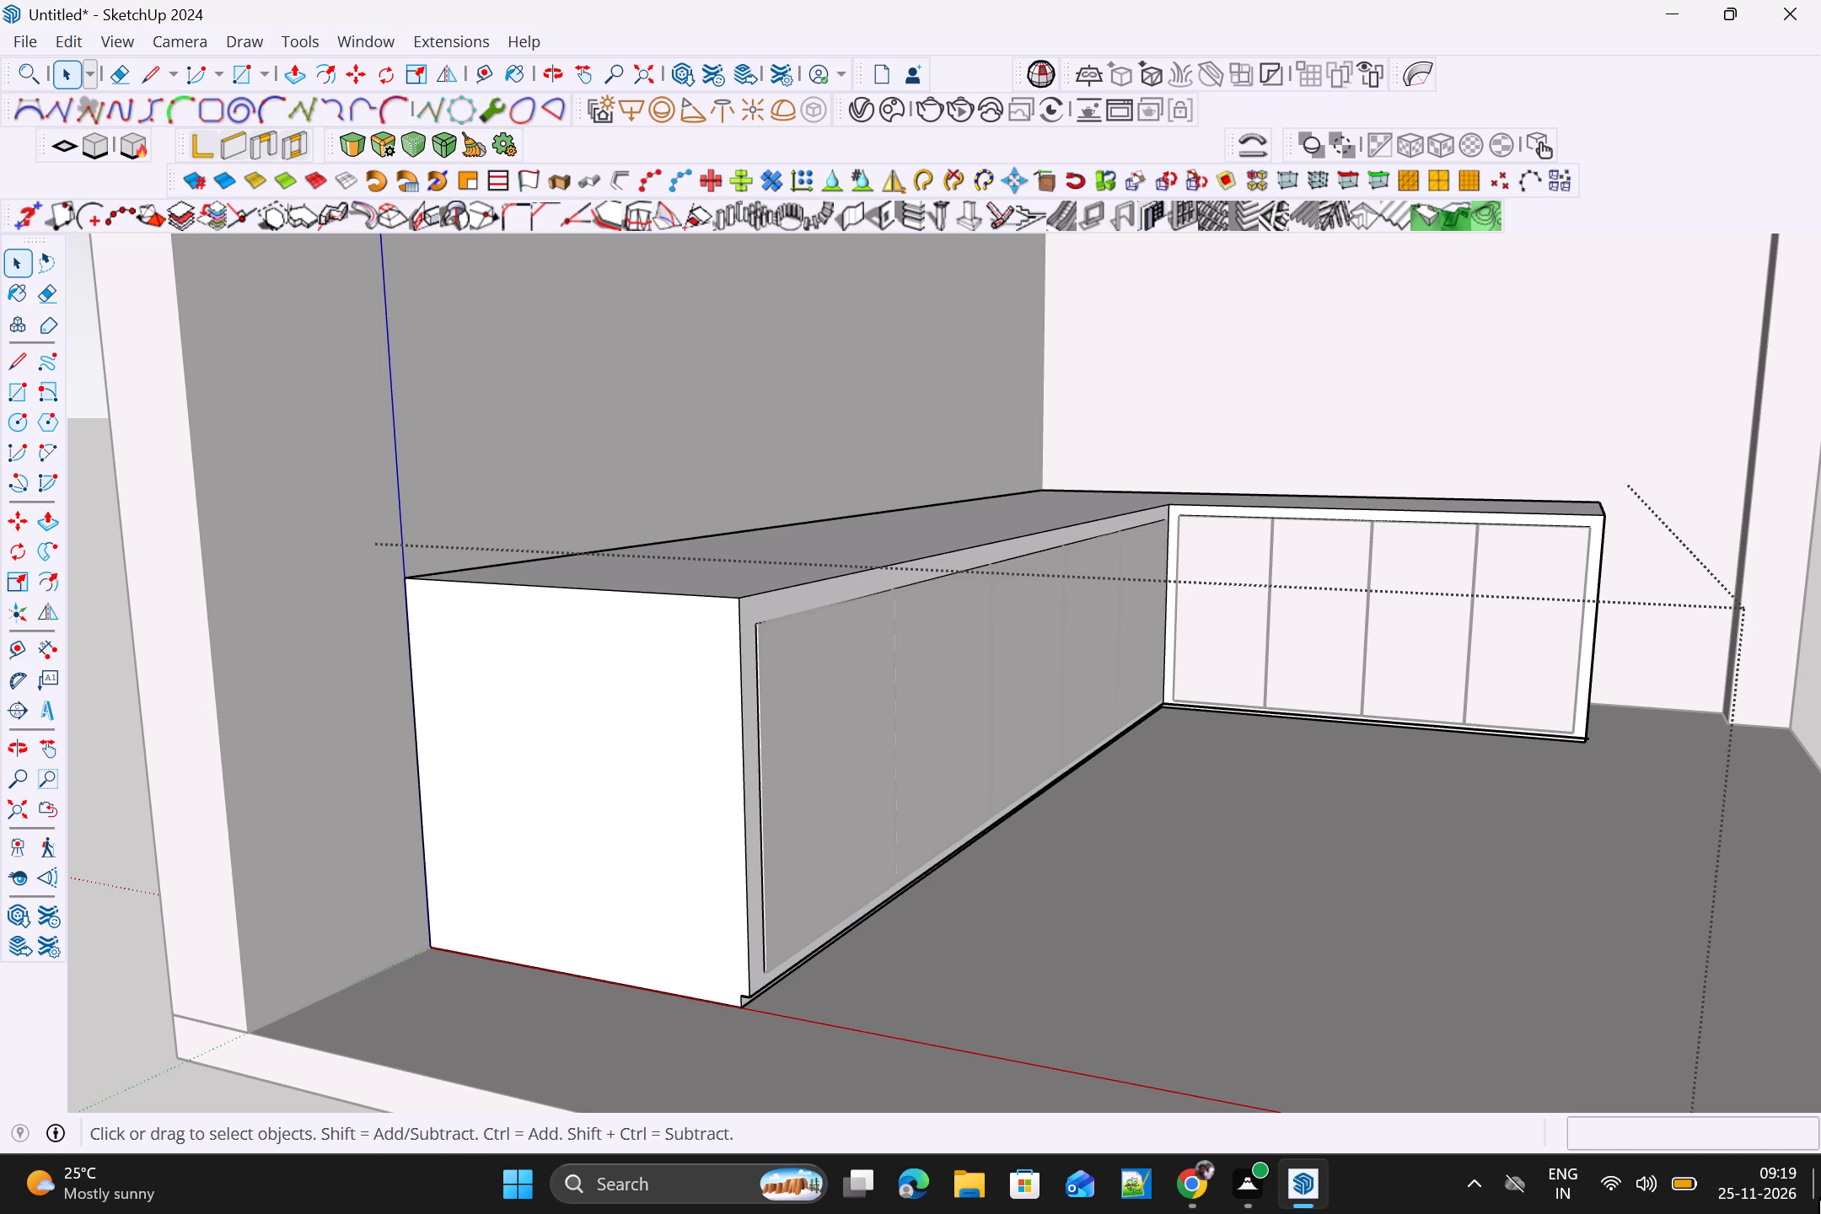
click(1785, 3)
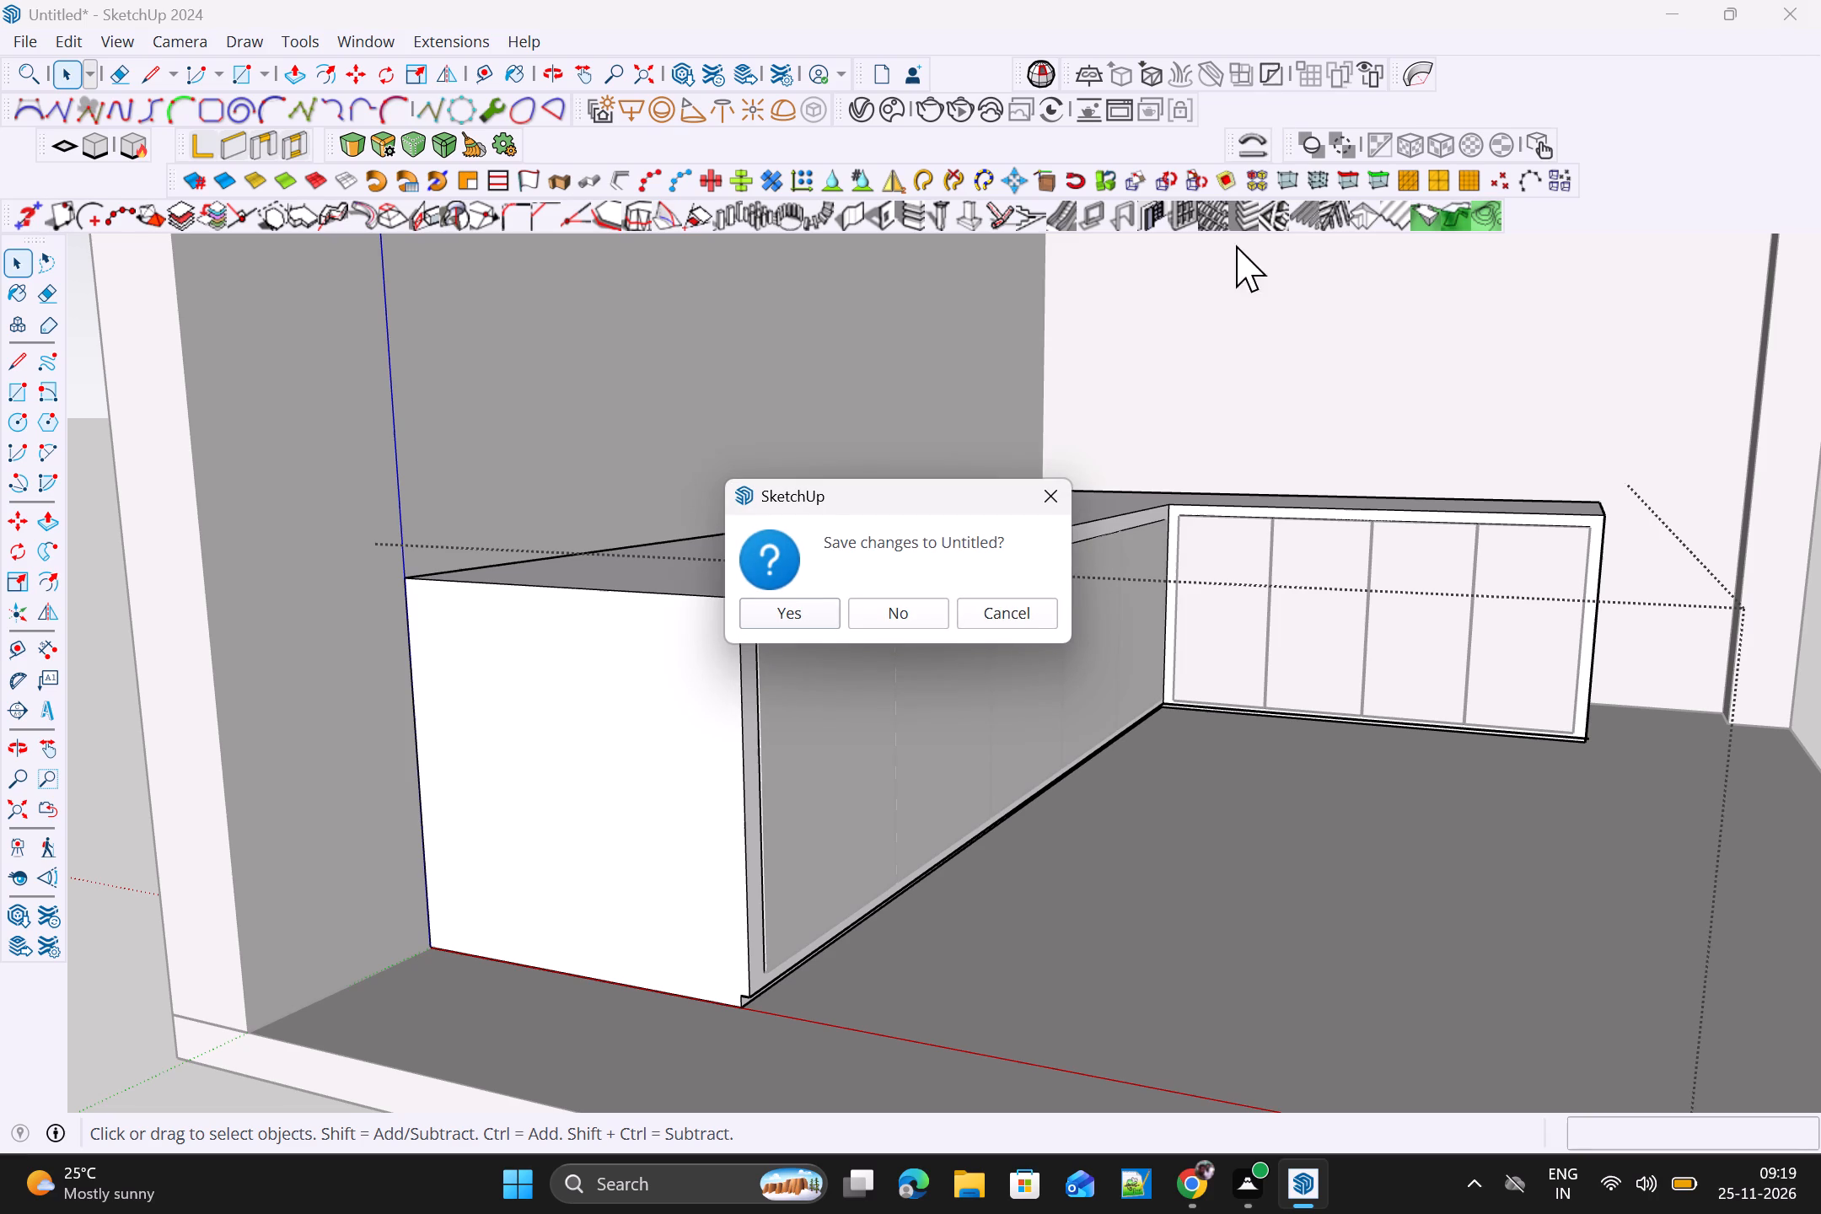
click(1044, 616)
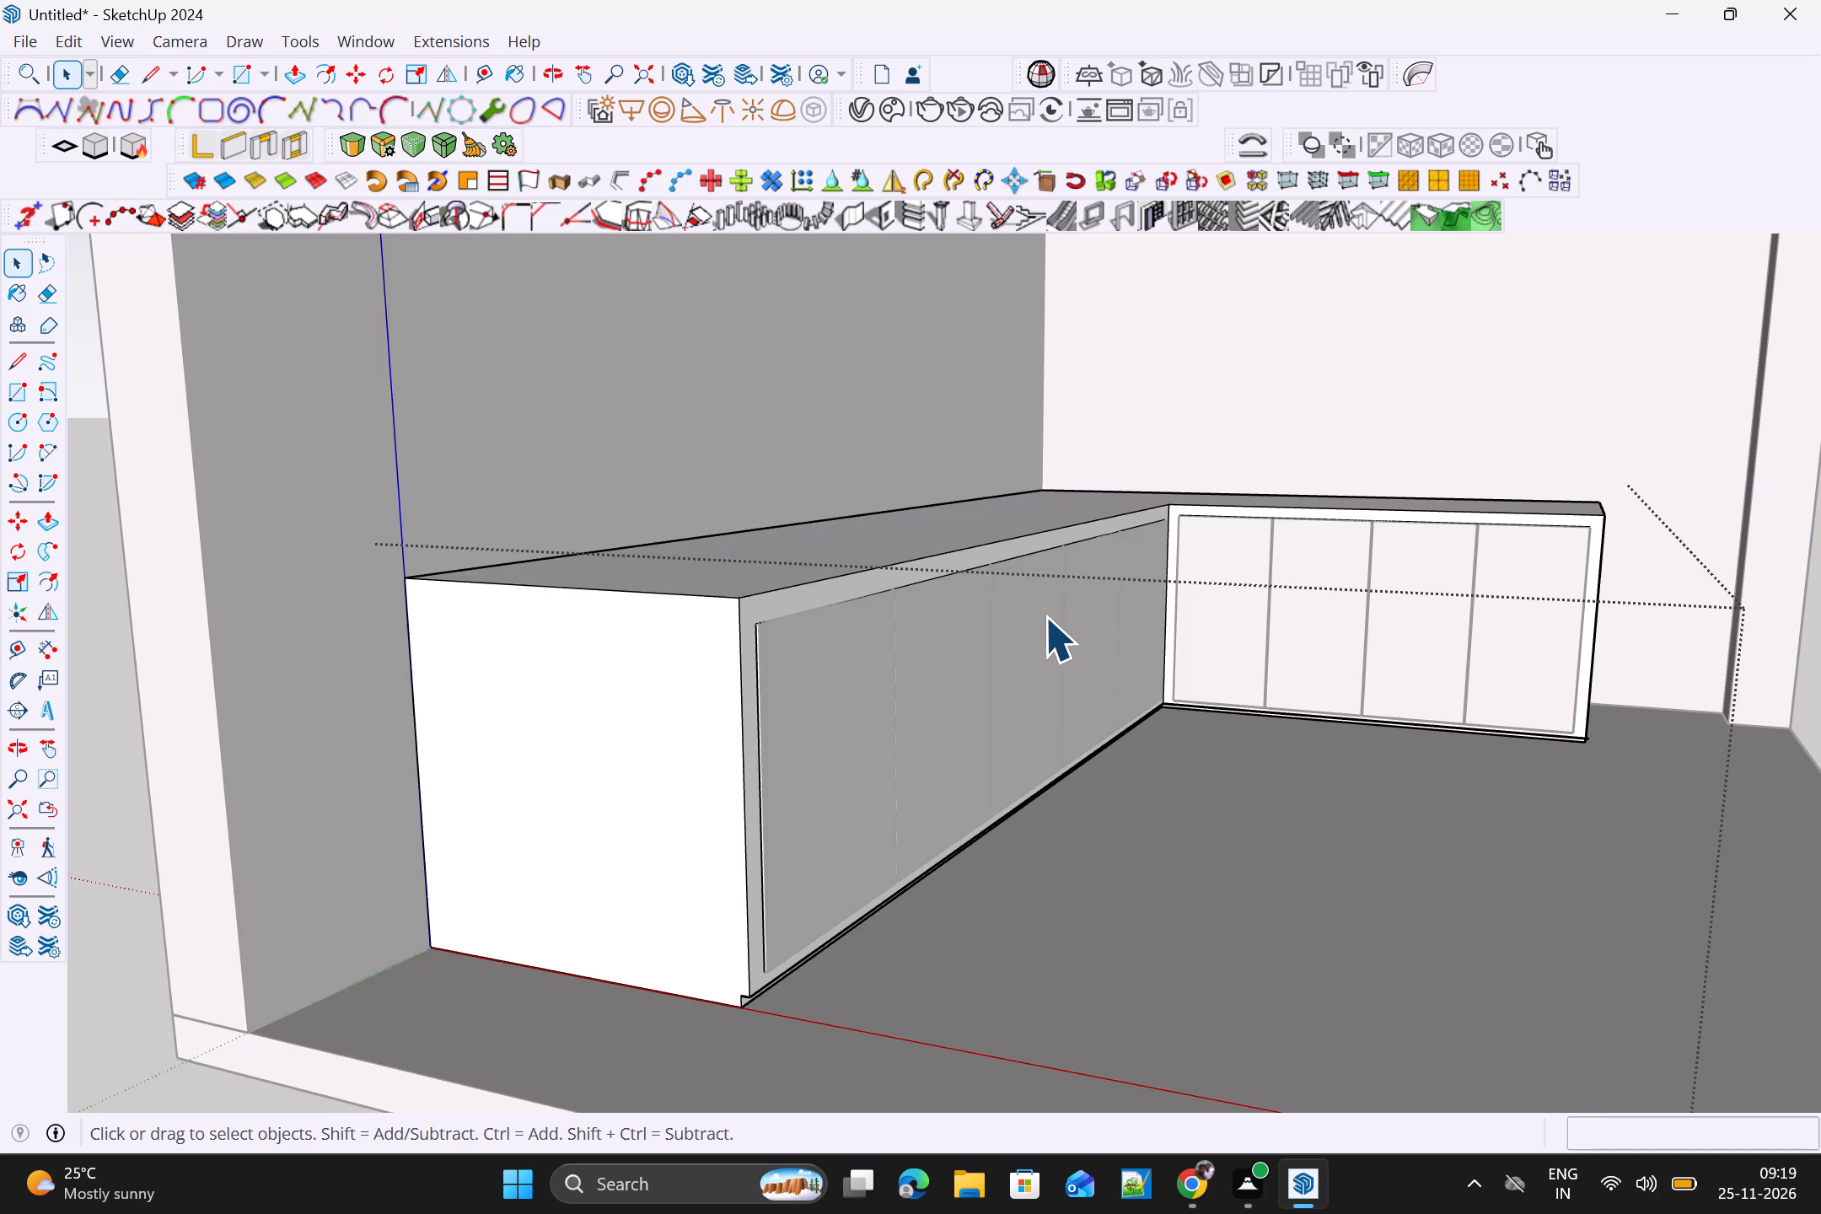
Copy the closed counter group straight up about 5' 3" to form matching L-shaped wall cabinets.
scroll(1045, 616, down, 4)
middle_drag(1055, 615, 913, 701)
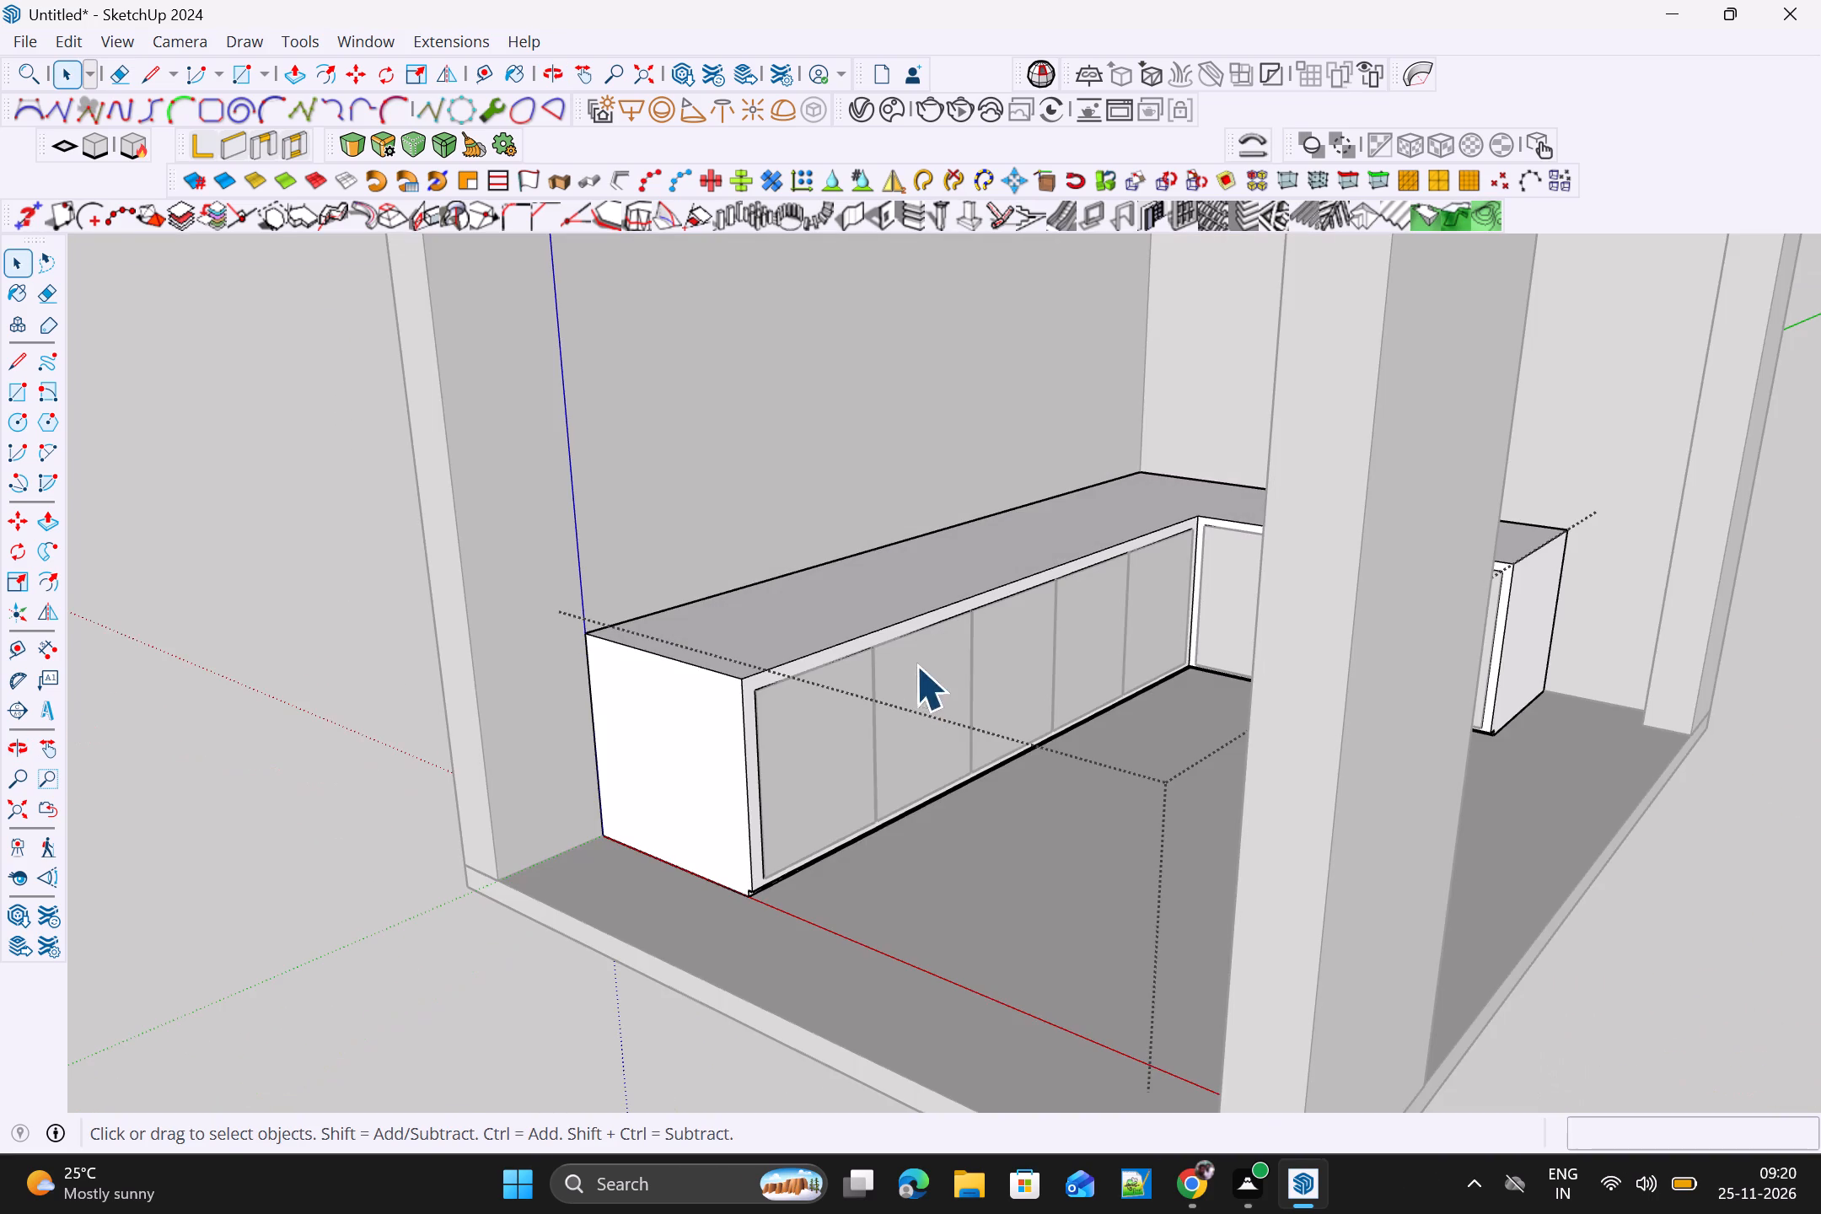
scroll(1025, 637, down, 5)
click(622, 642)
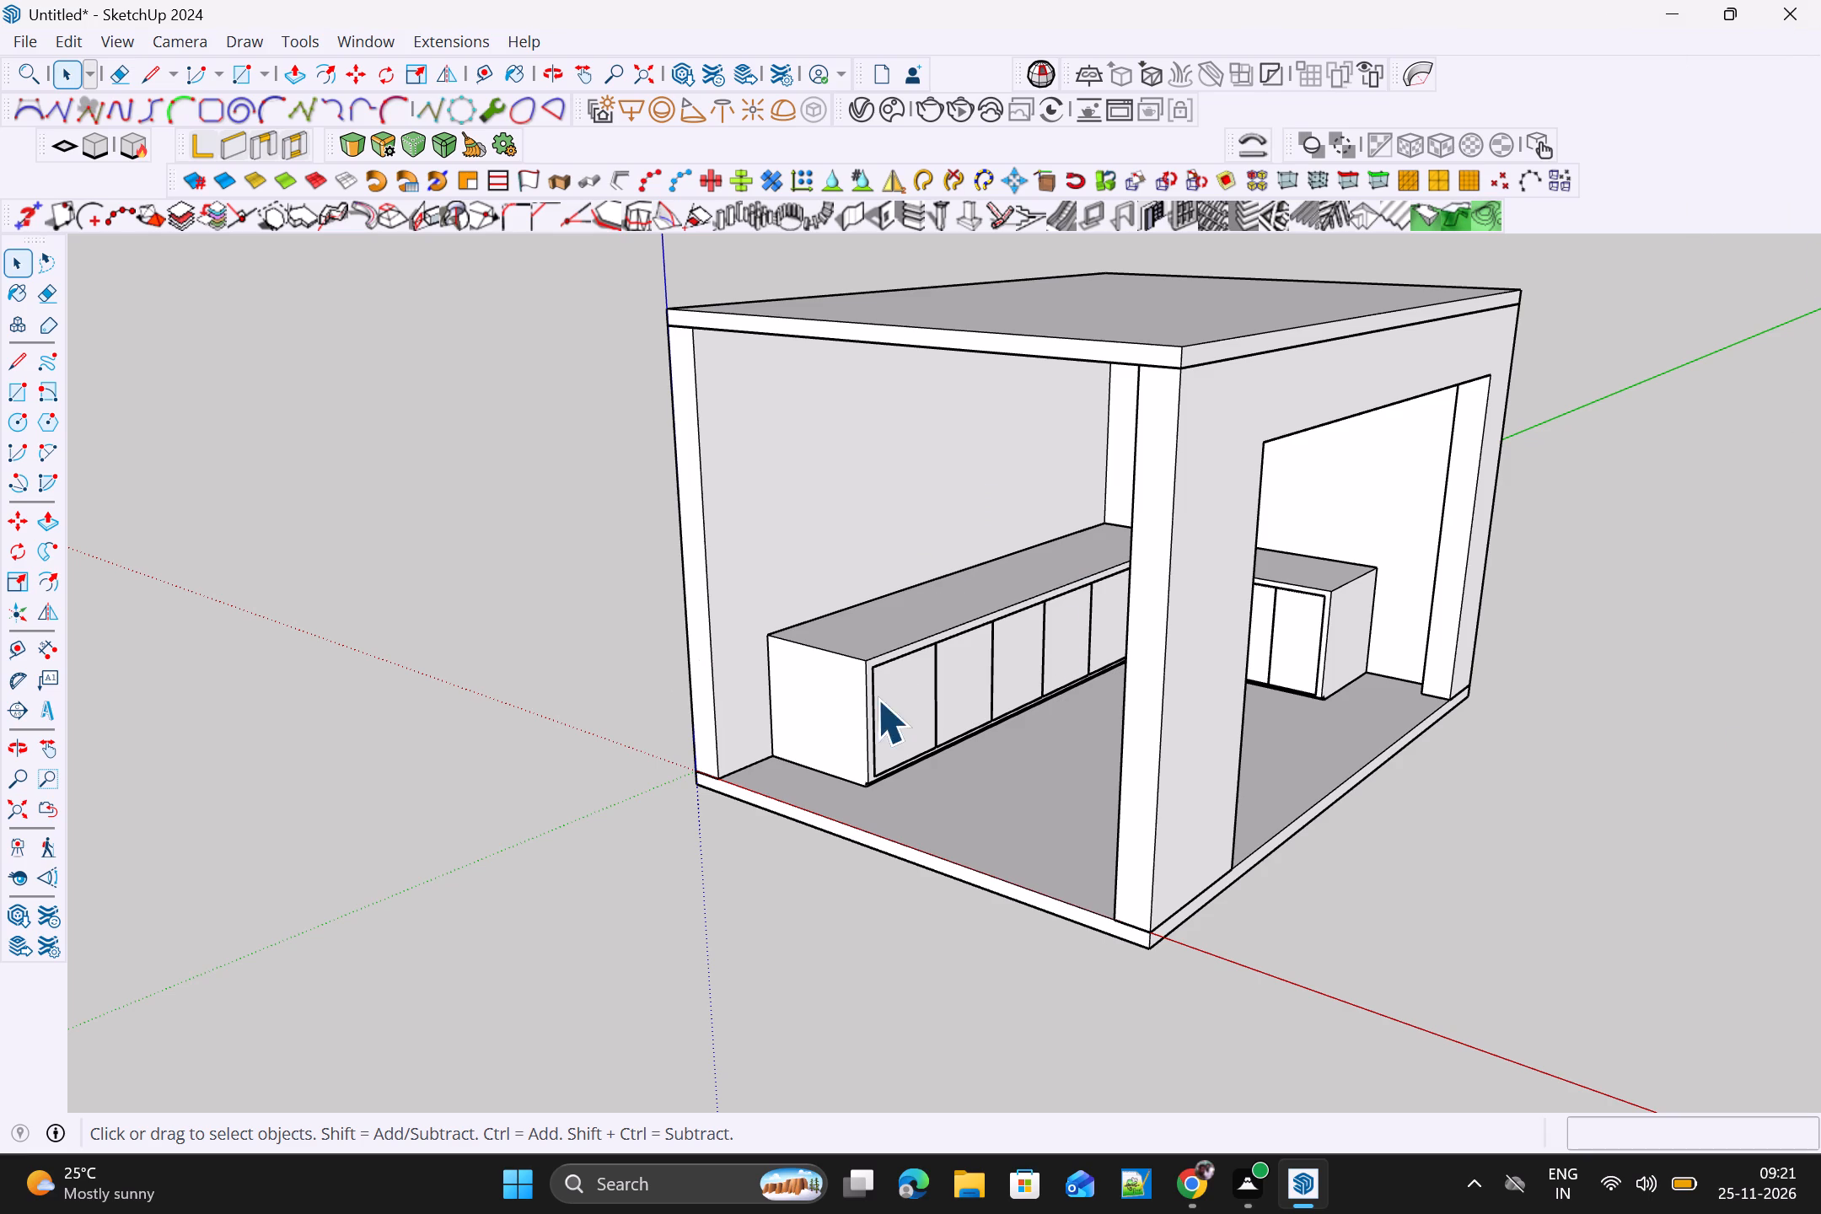
click(823, 698)
key(space)
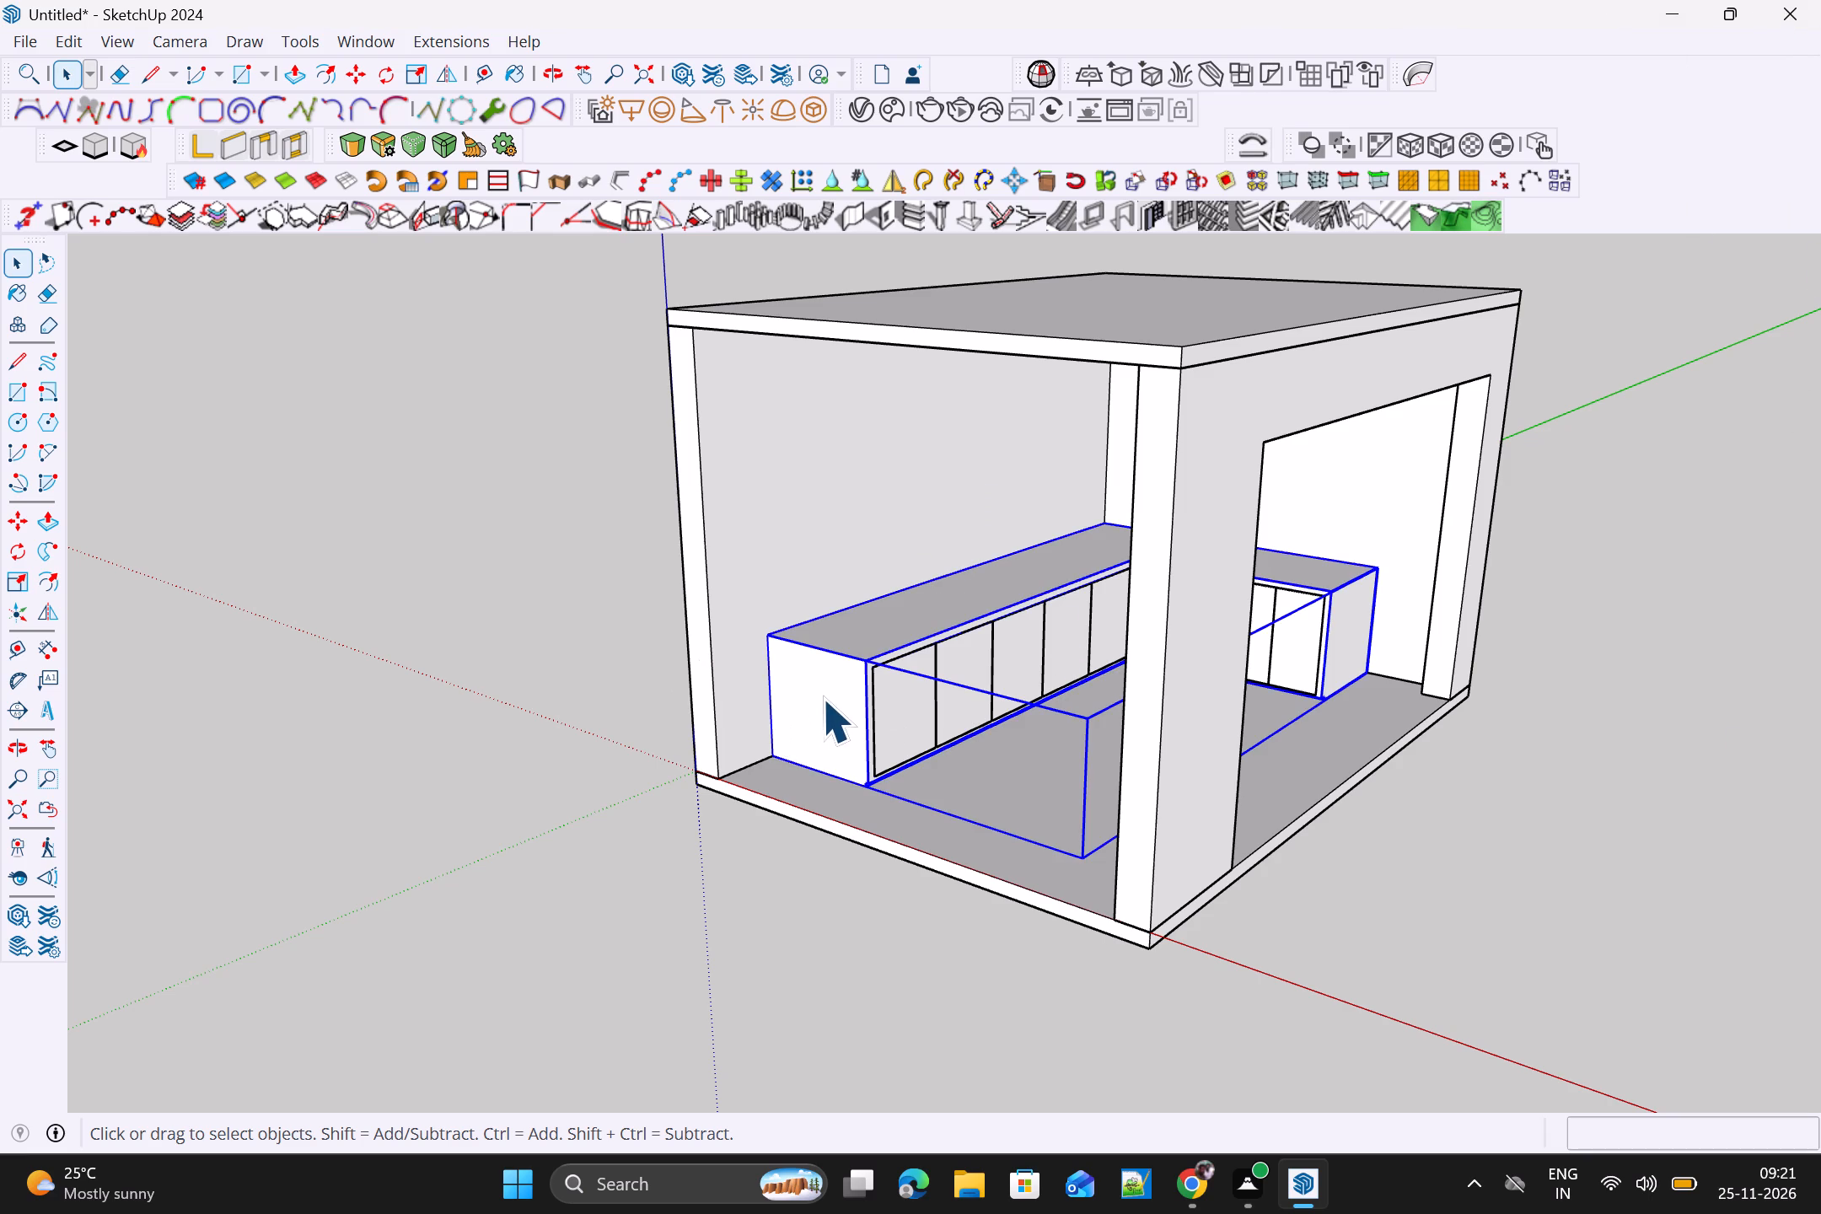
key(m)
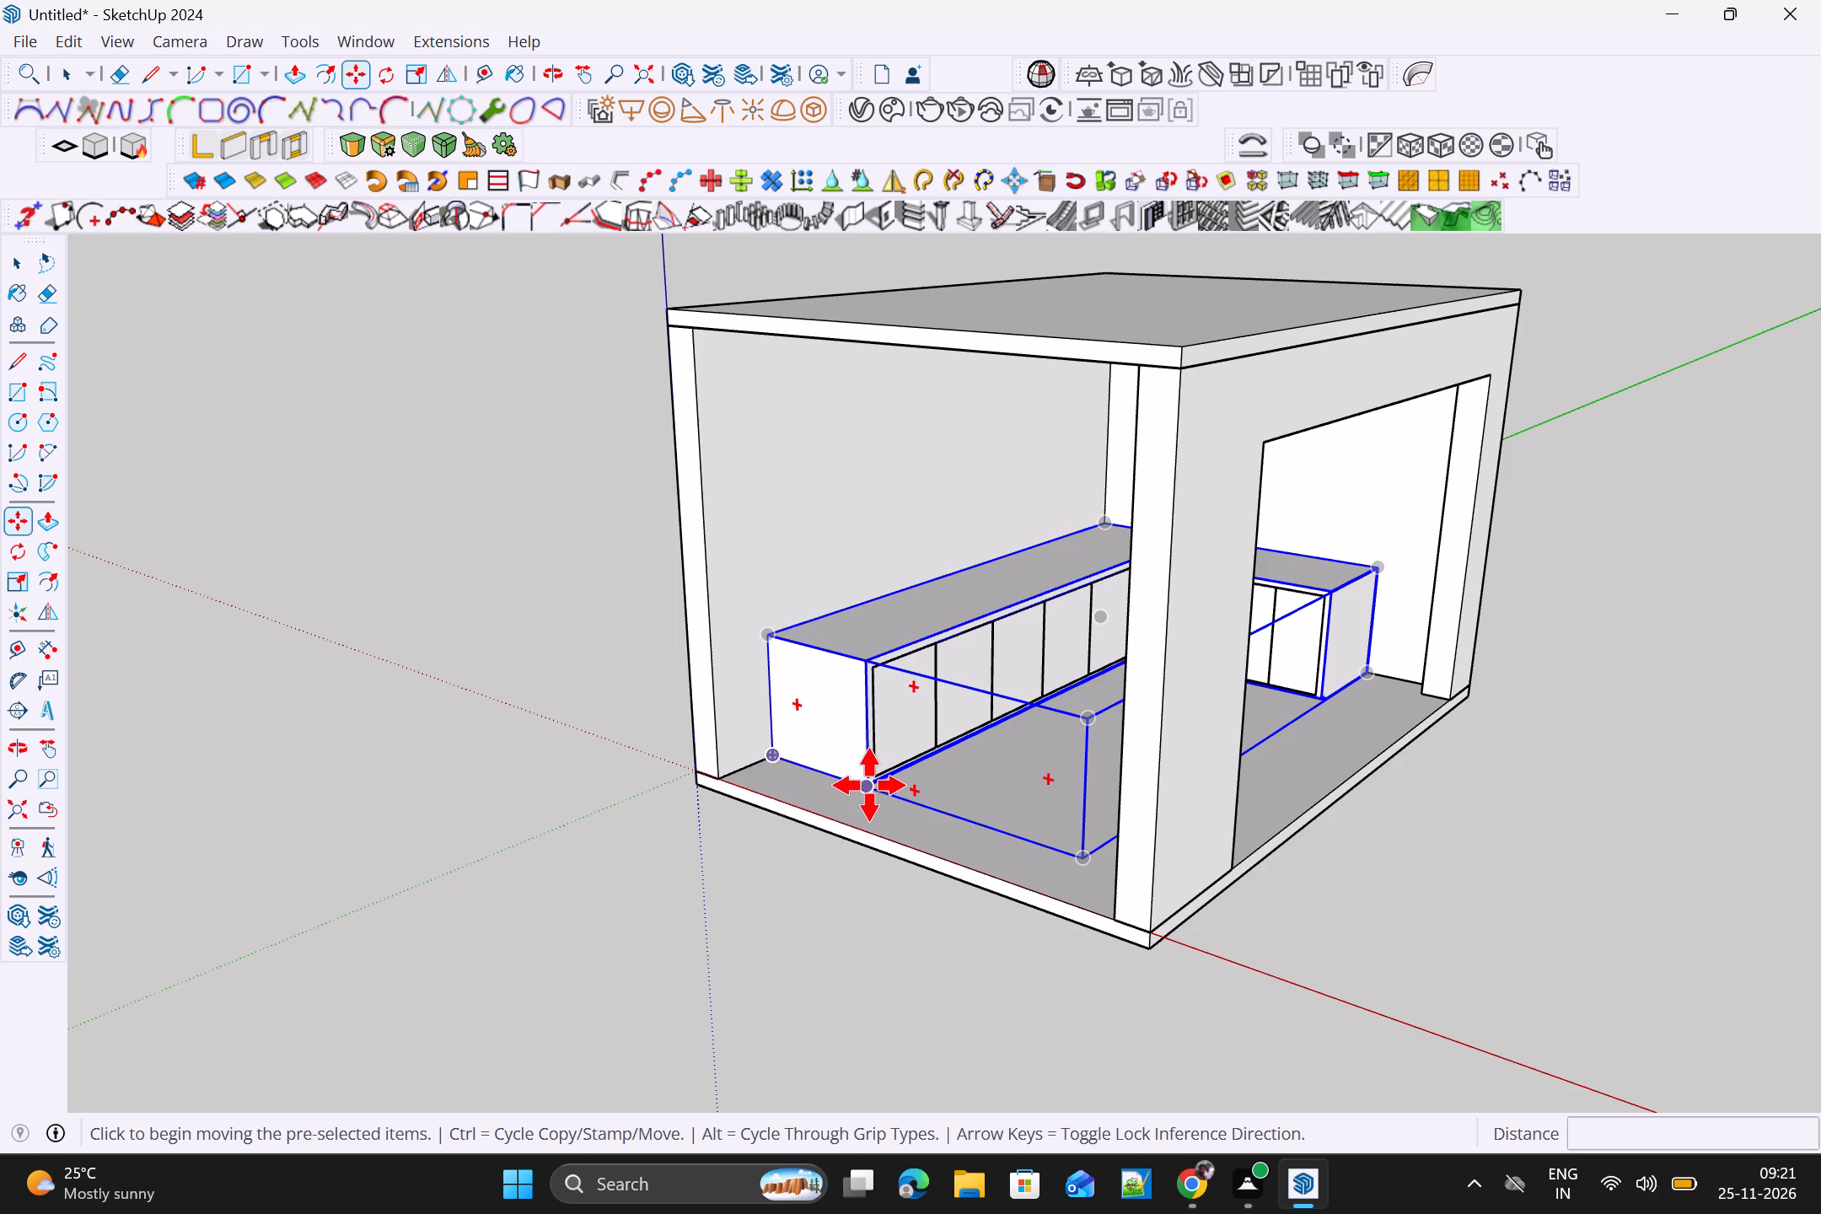
click(869, 785)
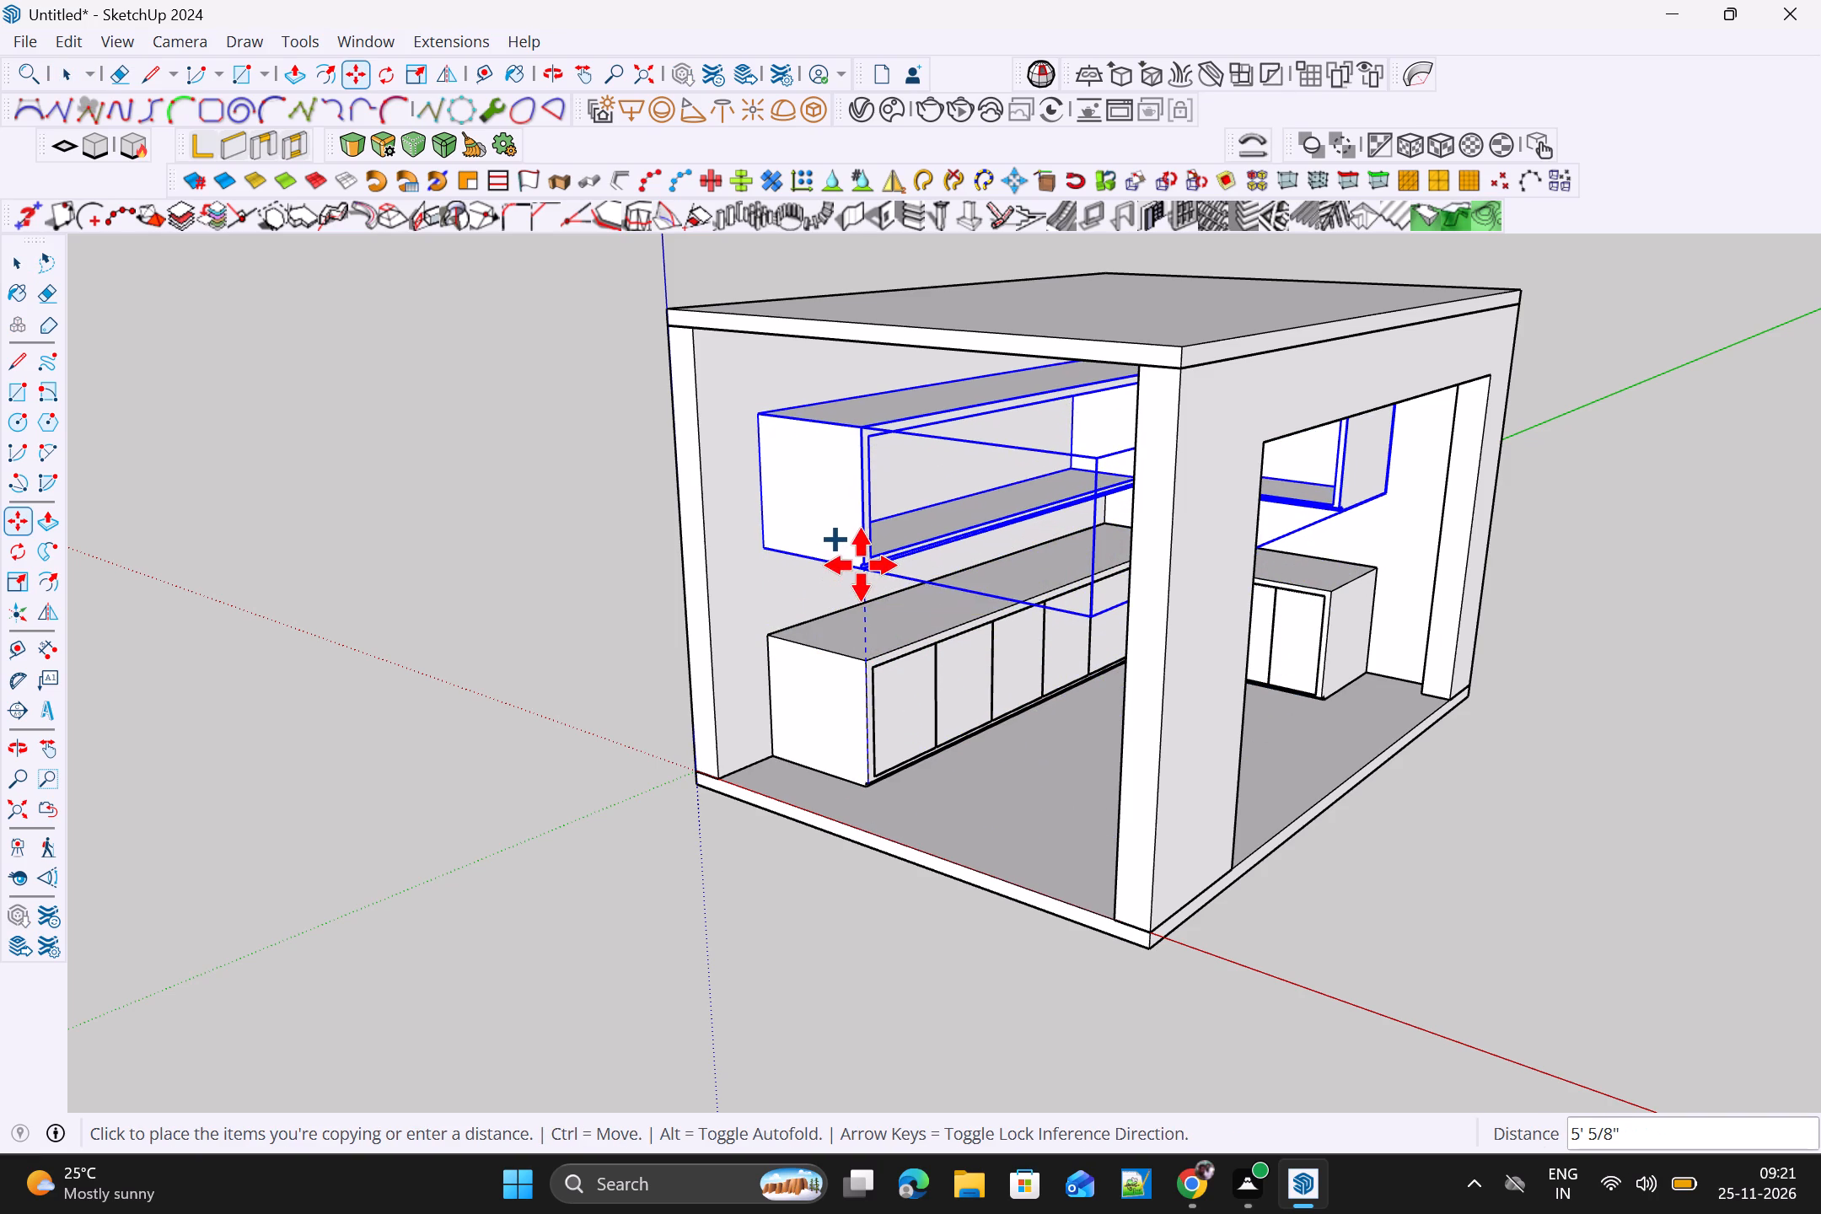
click(860, 556)
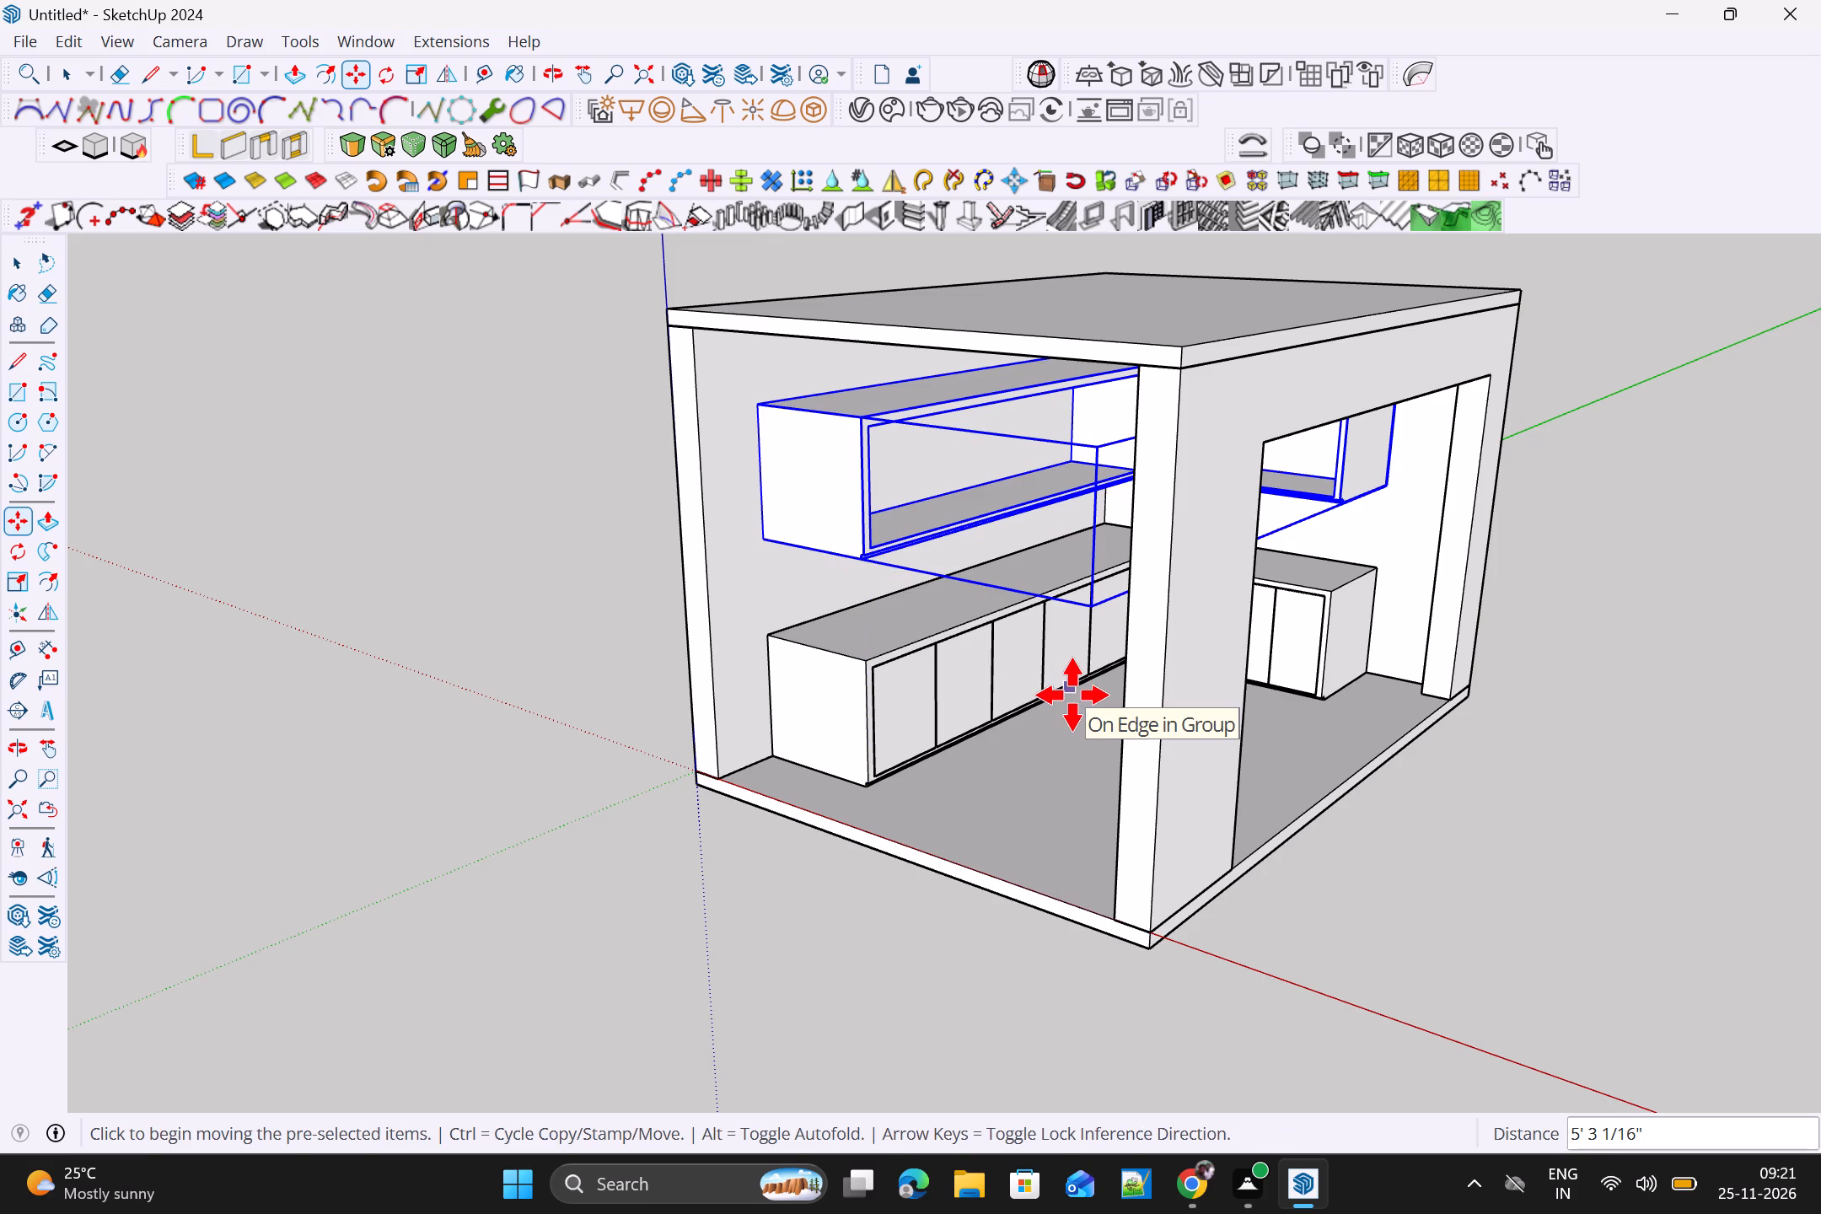
key(space)
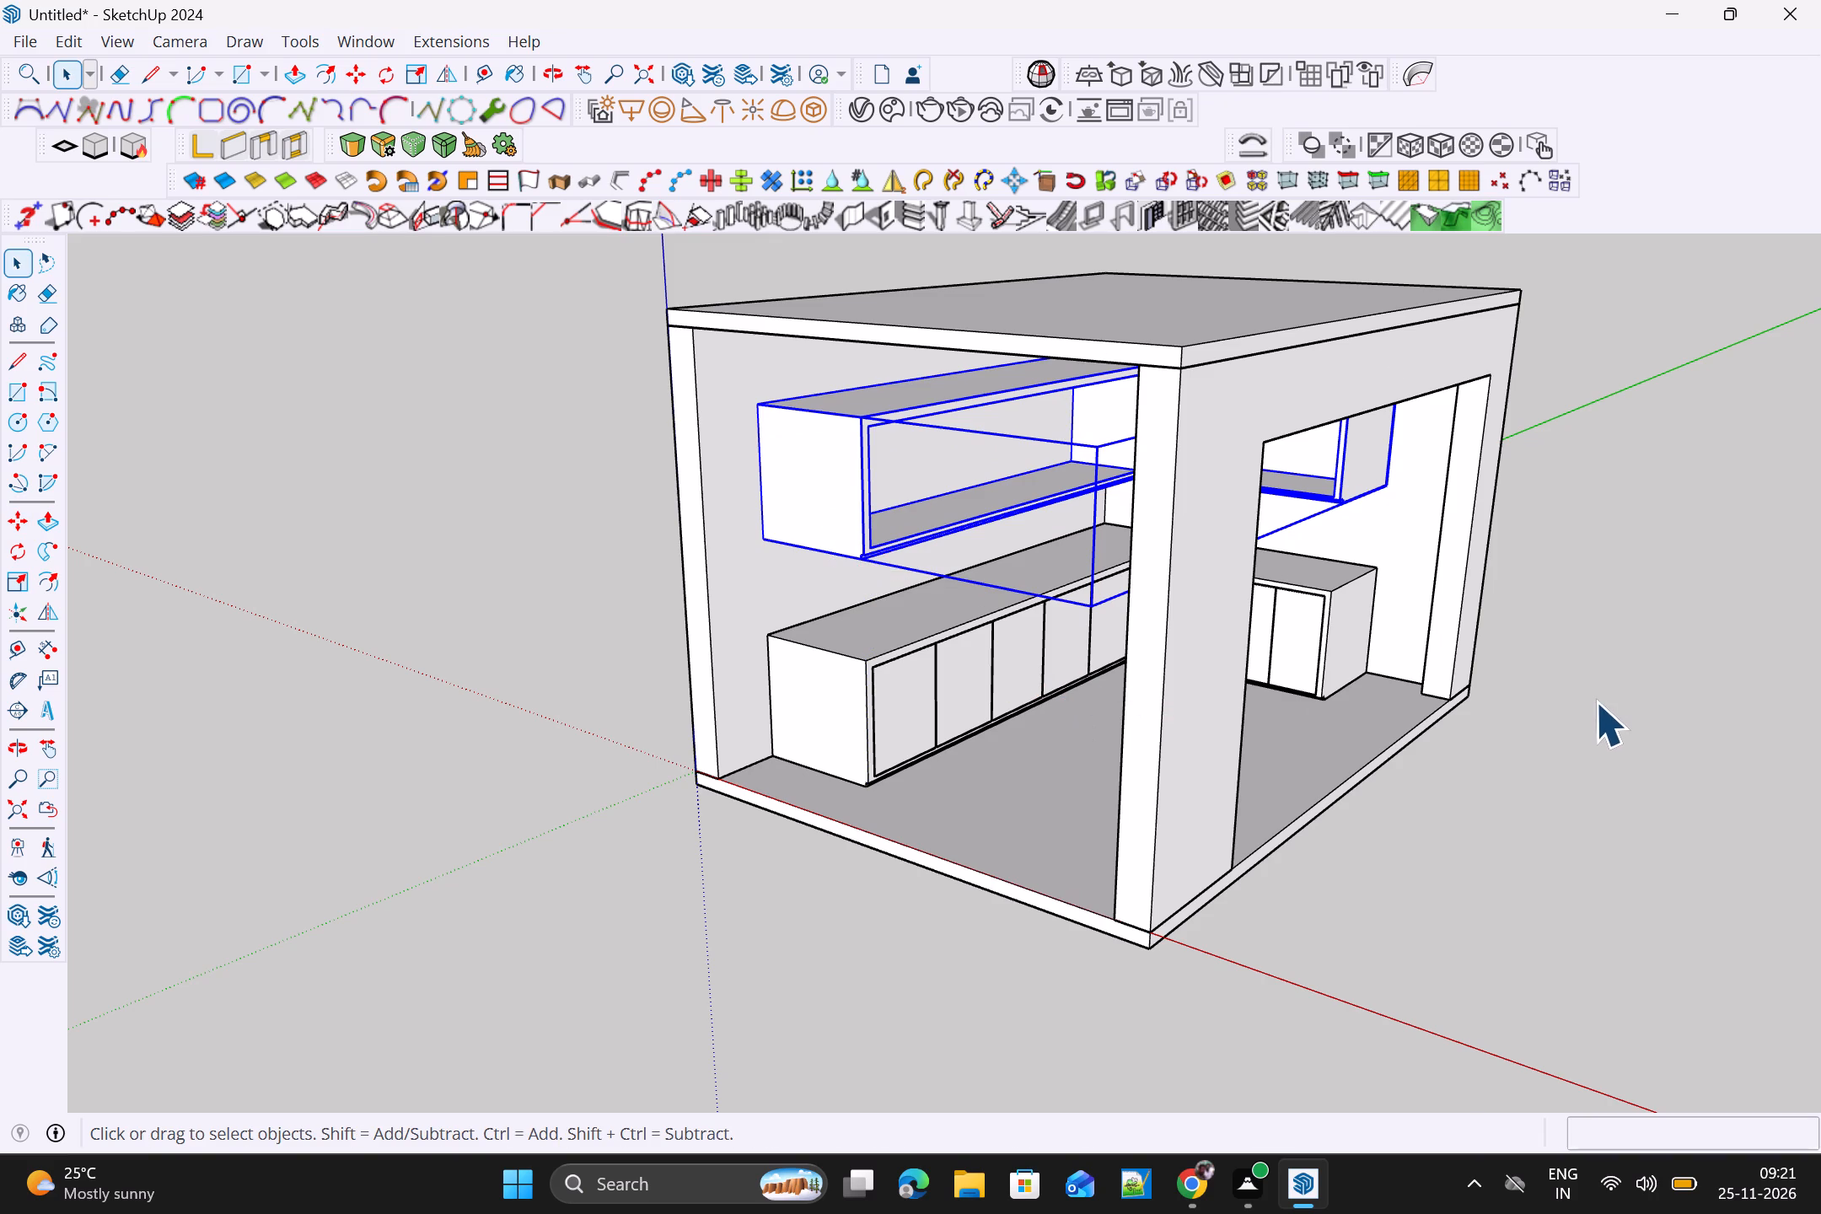
click(1596, 701)
Open the upper cabinet group and push the long leg's front frame face inward about 7/8".
scroll(1568, 696, up, 1)
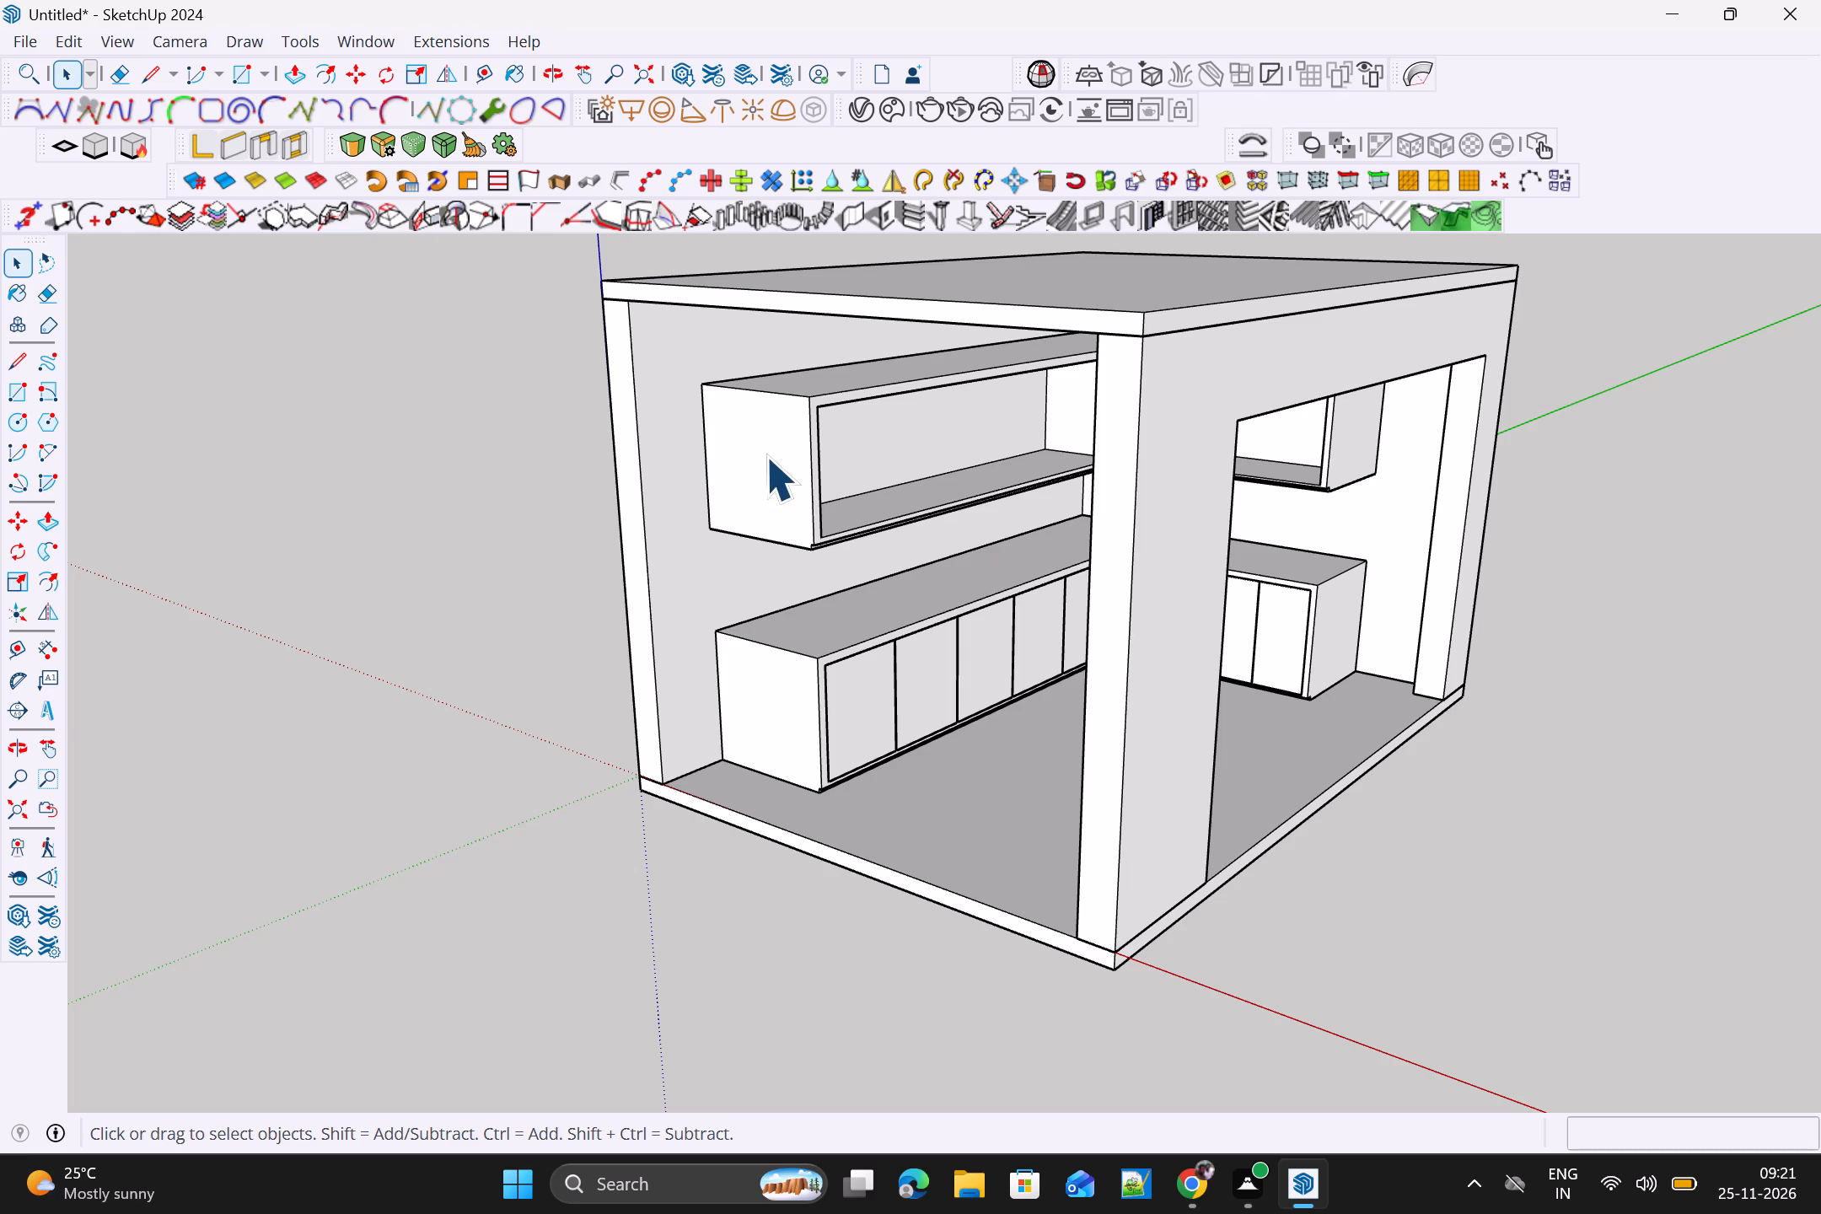
triple_click(843, 401)
double_click(843, 401)
scroll(841, 401, up, 4)
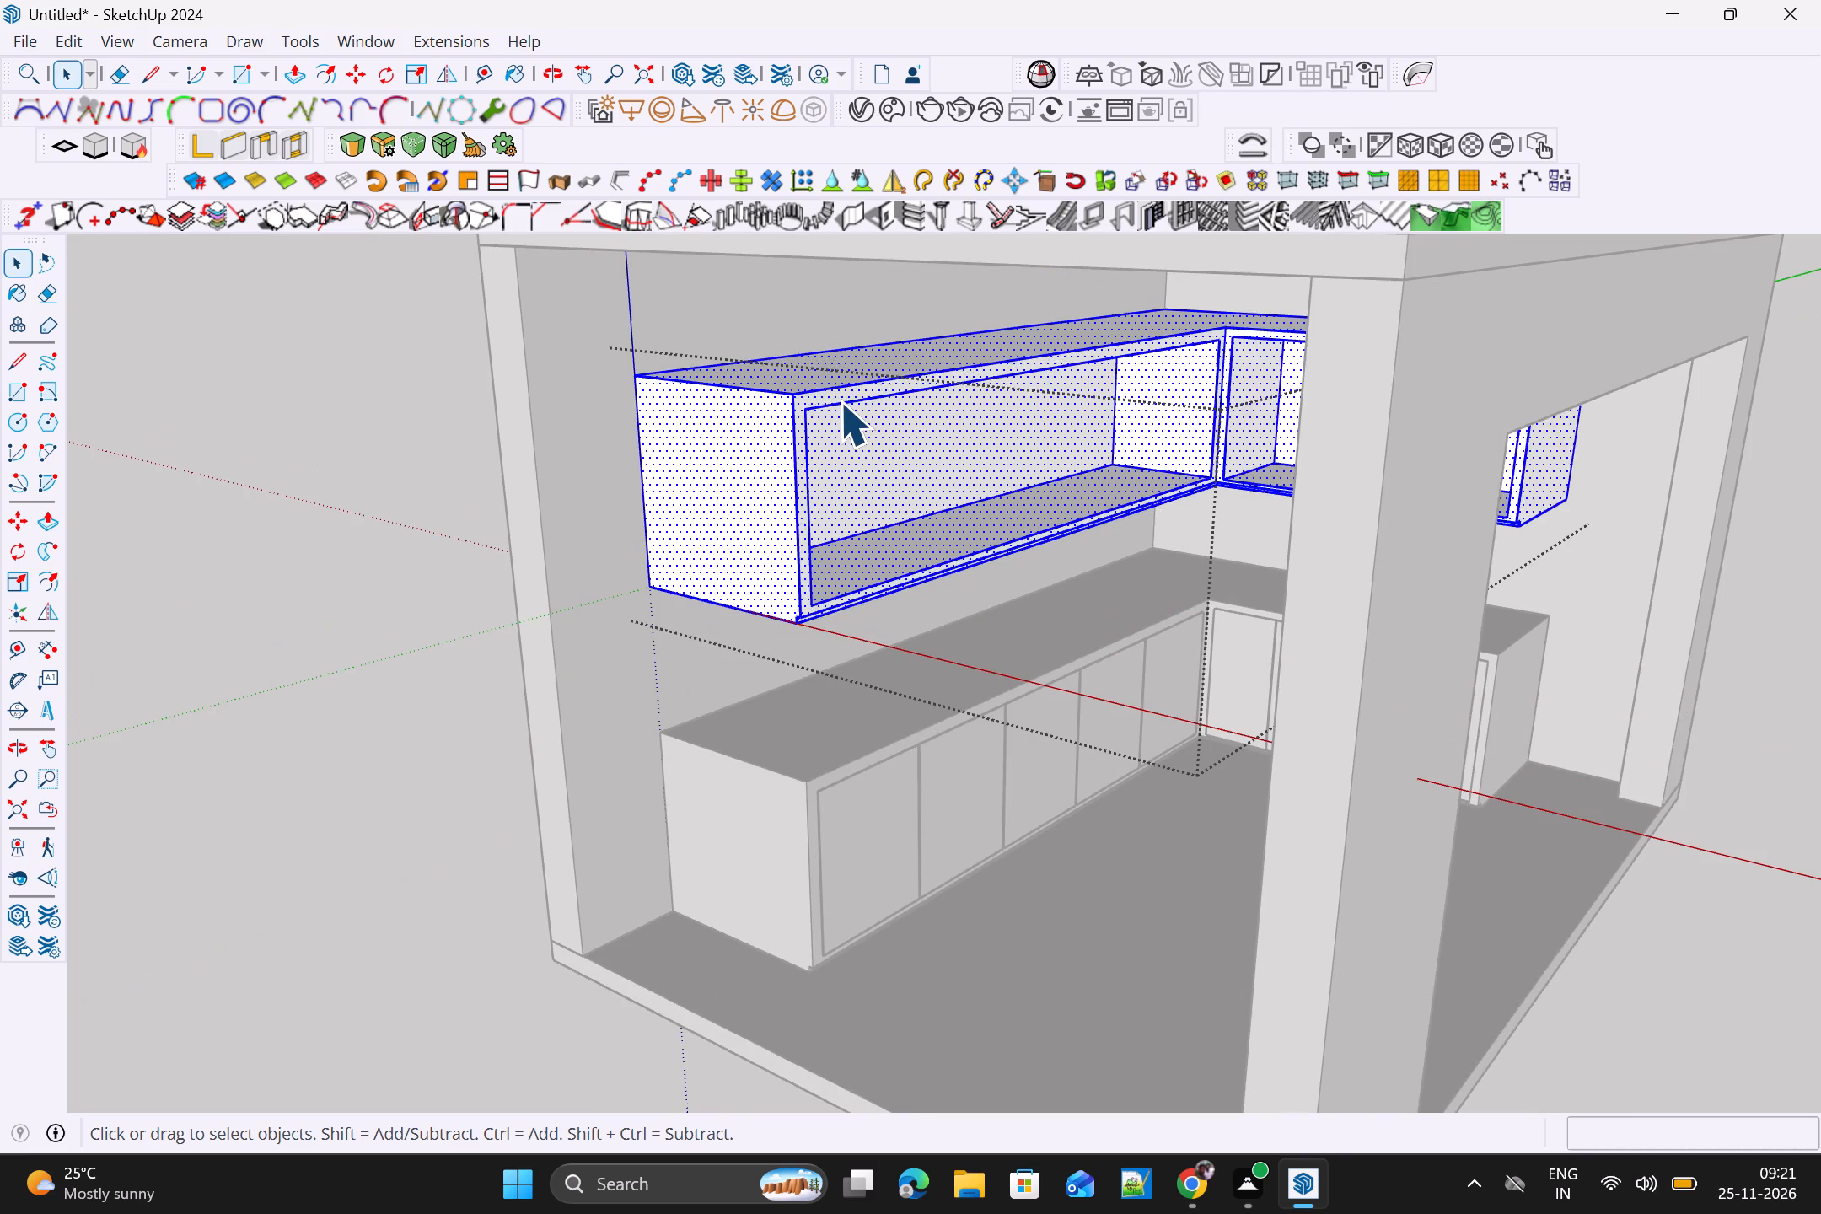
click(840, 401)
click(835, 386)
click(833, 396)
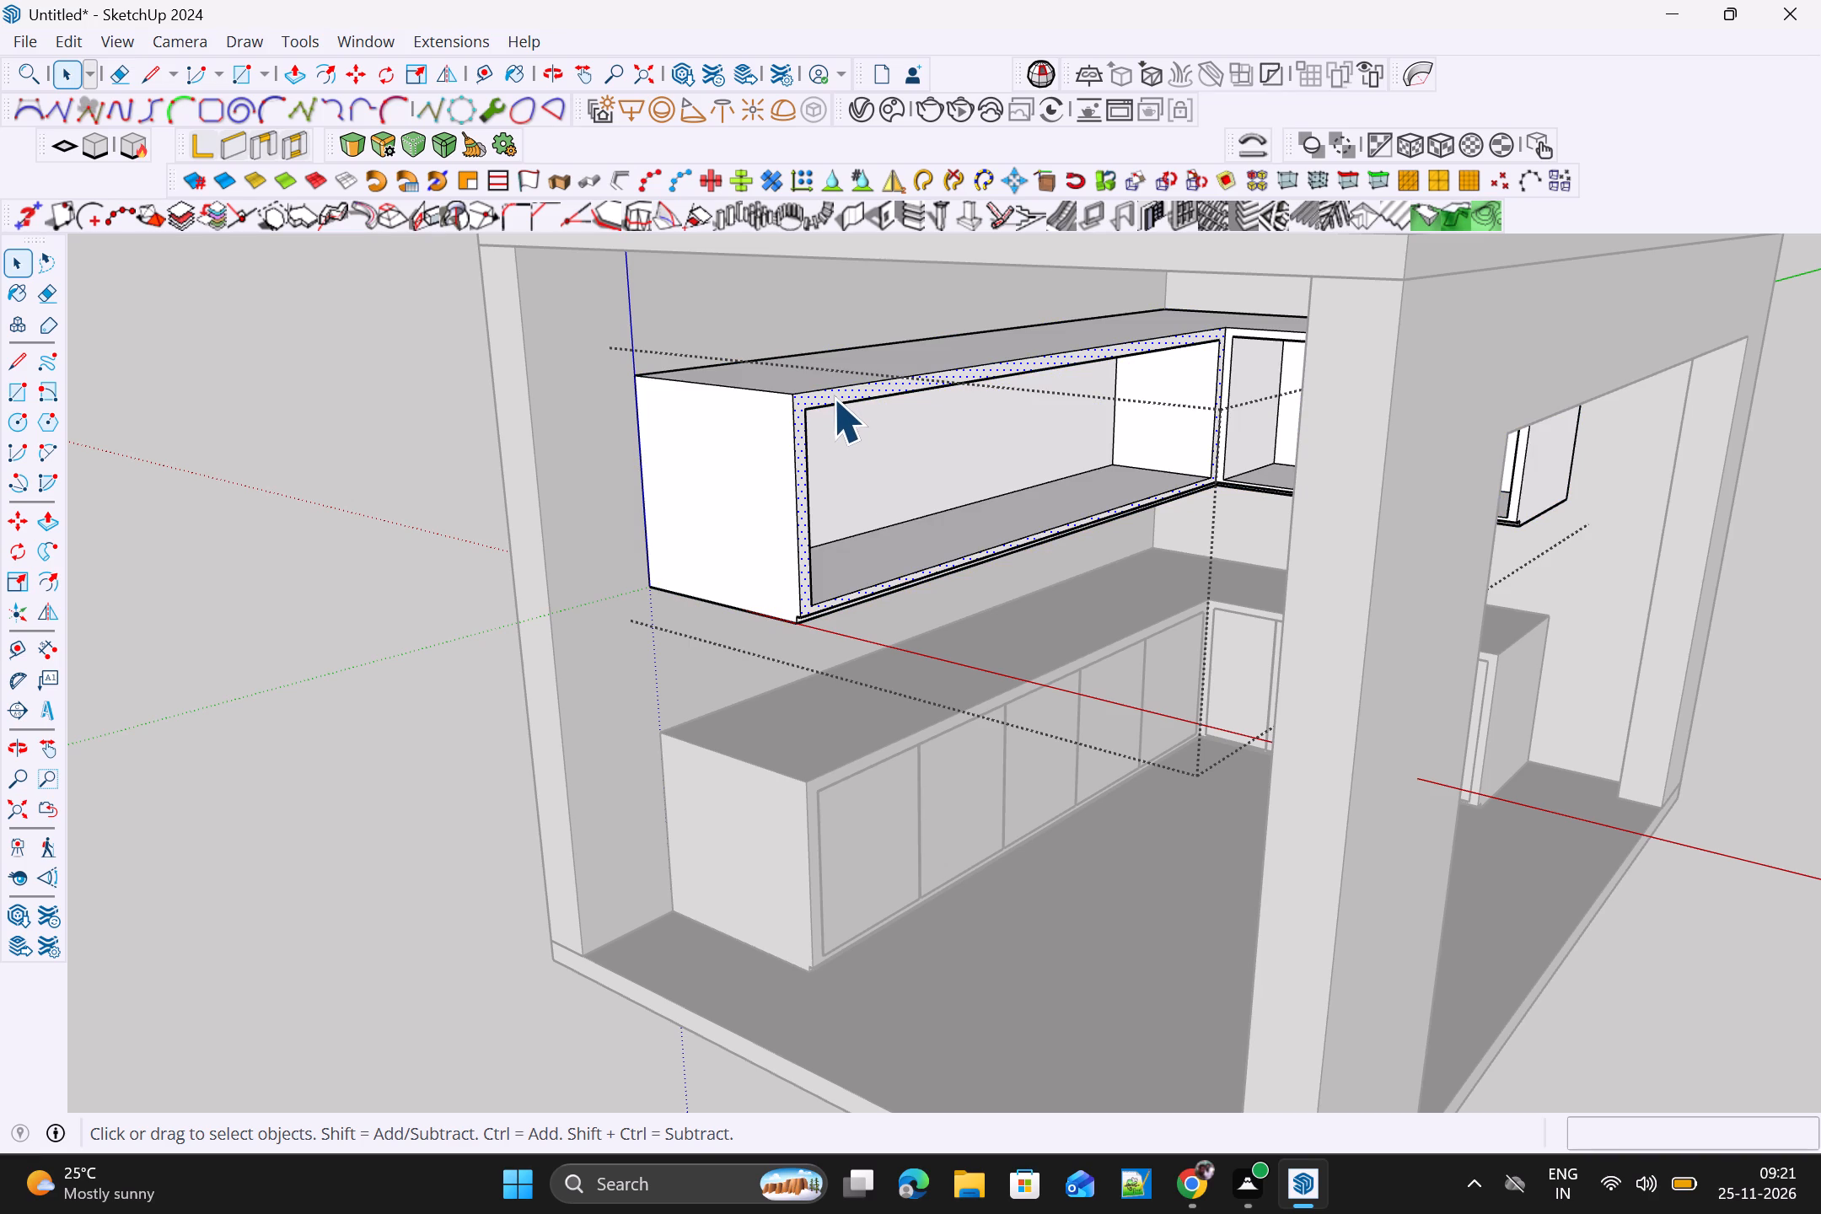
key(p)
scroll(833, 398, up, 4)
click(827, 395)
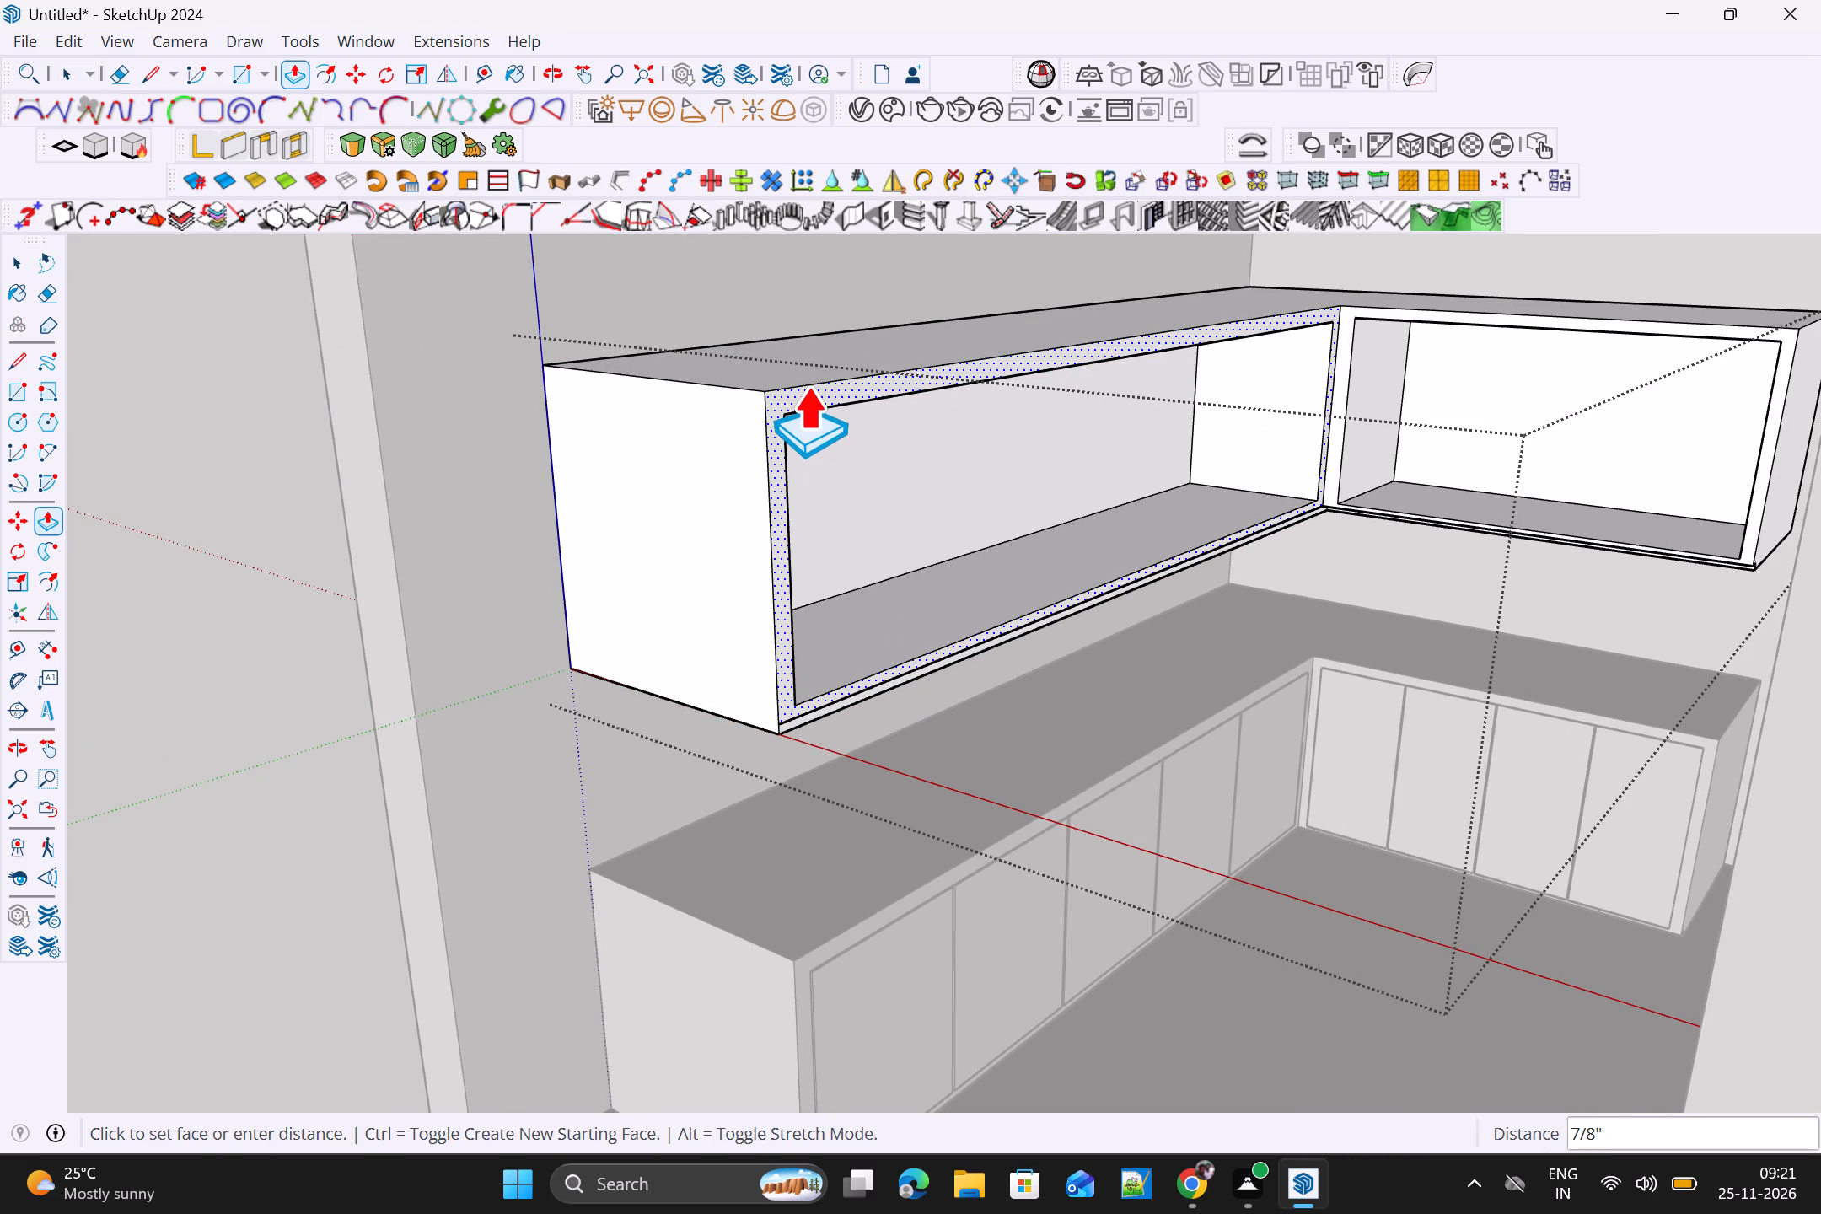
scroll(787, 373, up, 5)
drag(794, 381, 793, 382)
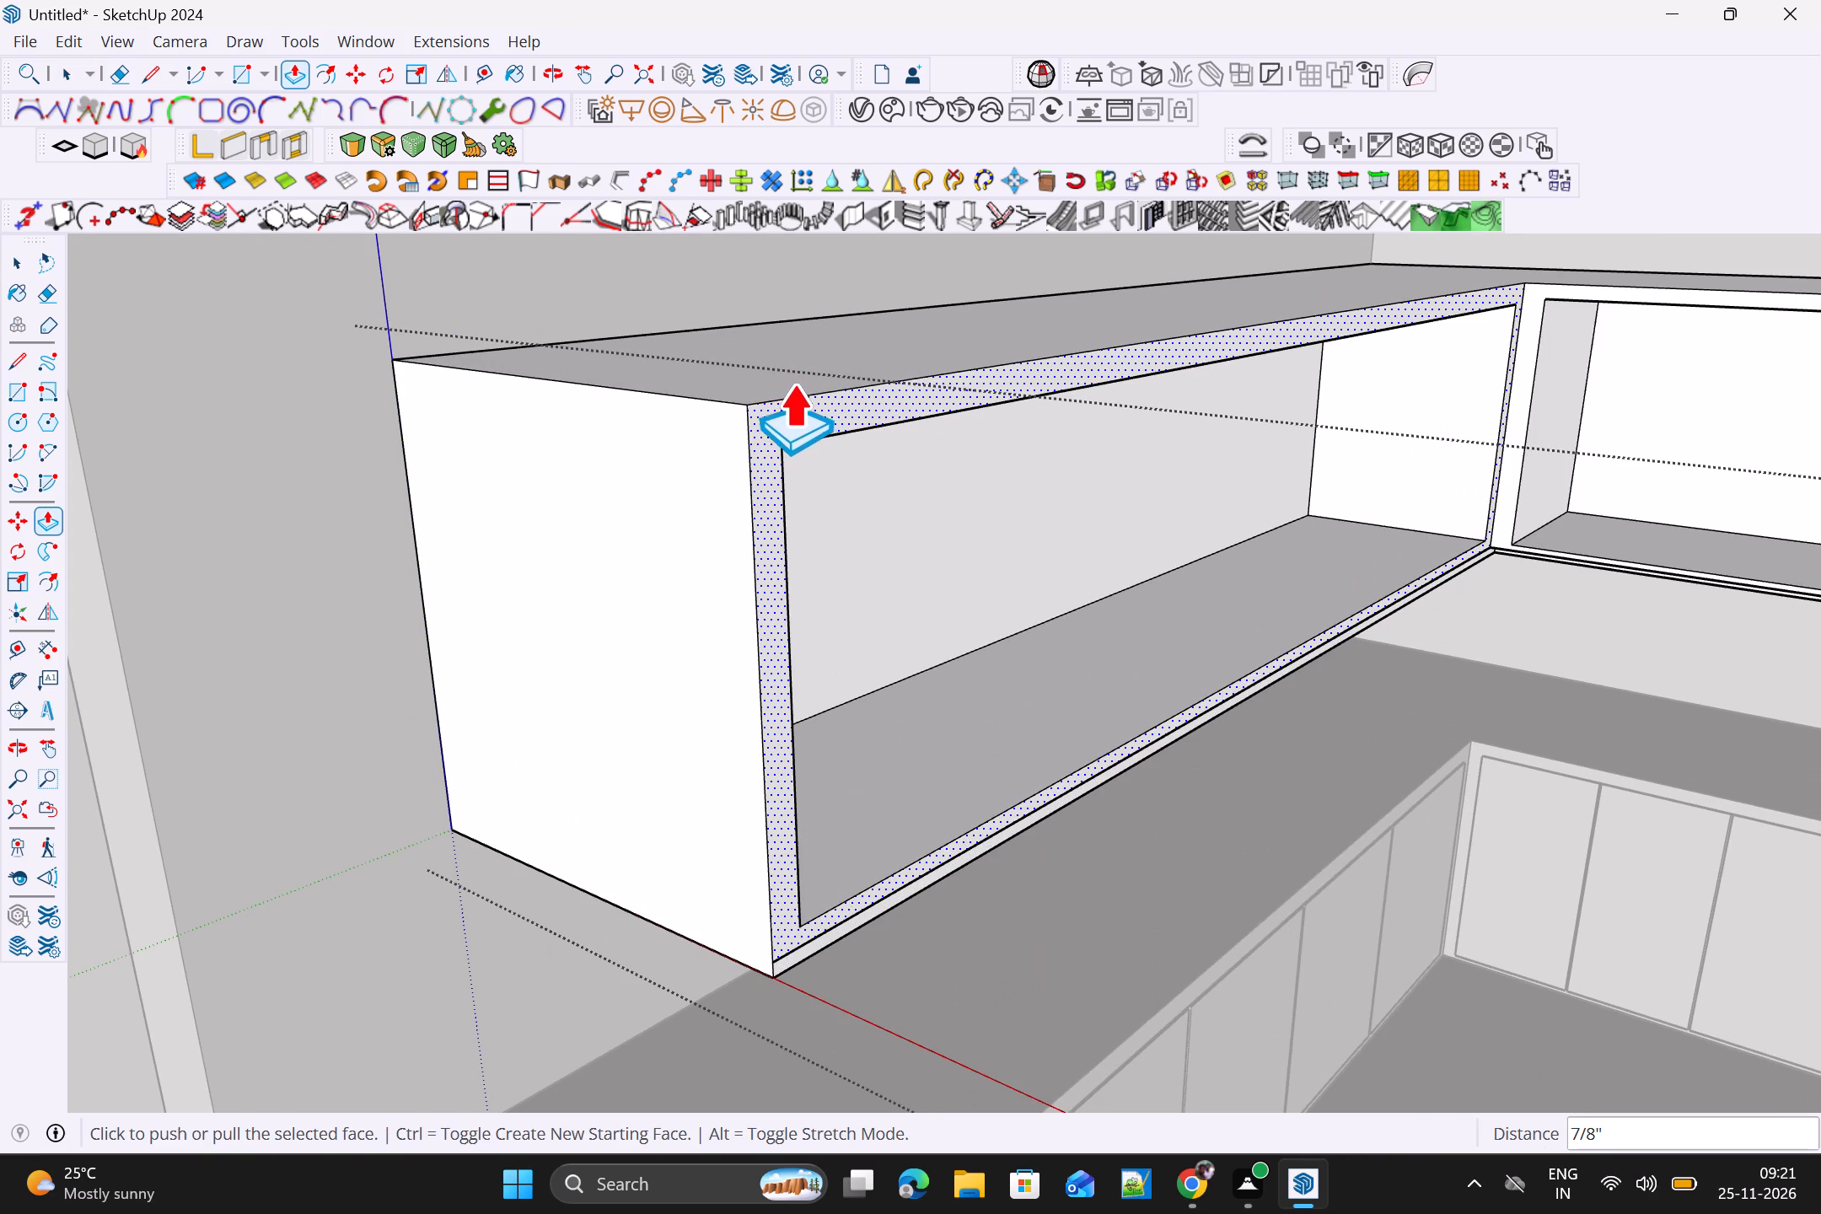
Push the upper long leg's front frame face further inward by about 3 13/16".
drag(793, 382, 768, 375)
scroll(772, 376, up, 1)
drag(791, 419, 751, 399)
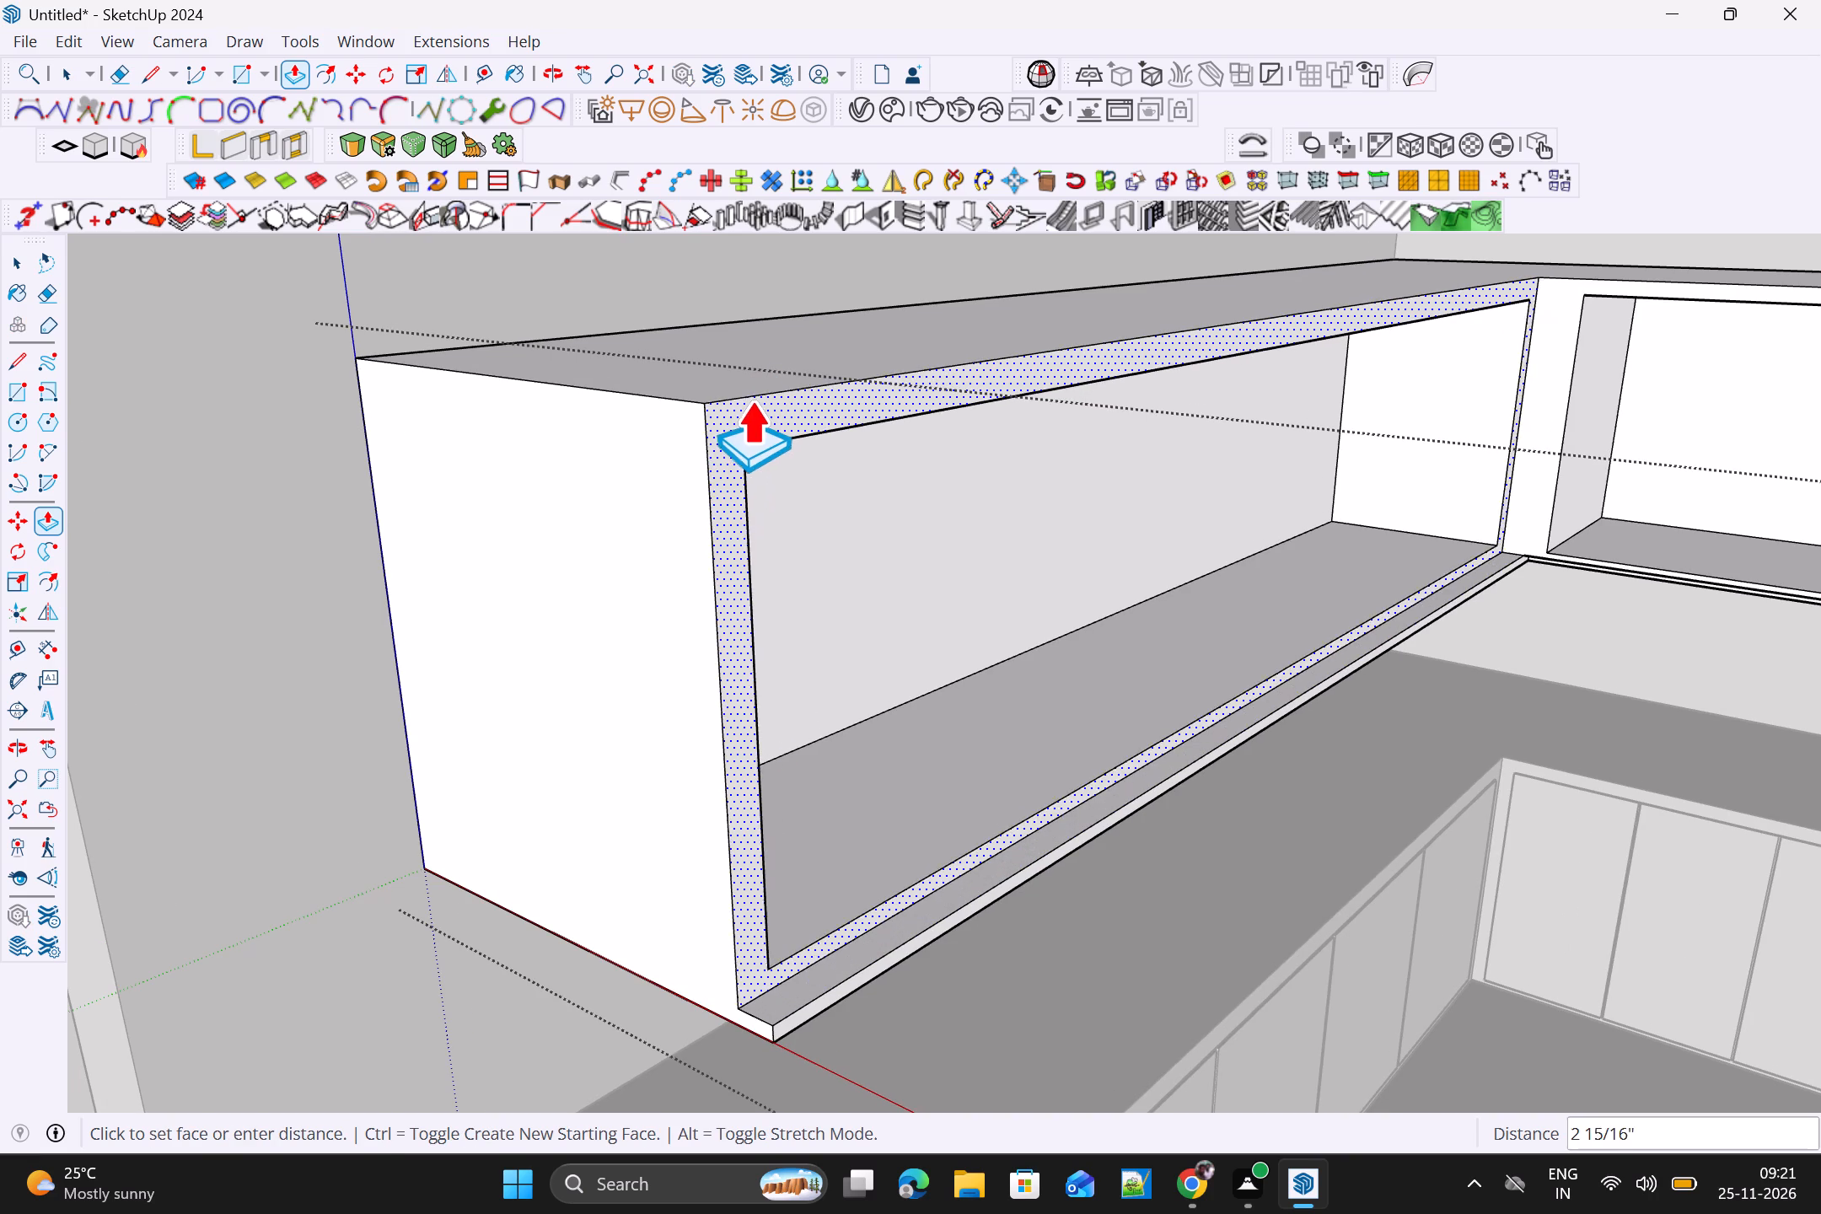
drag(751, 399, 725, 392)
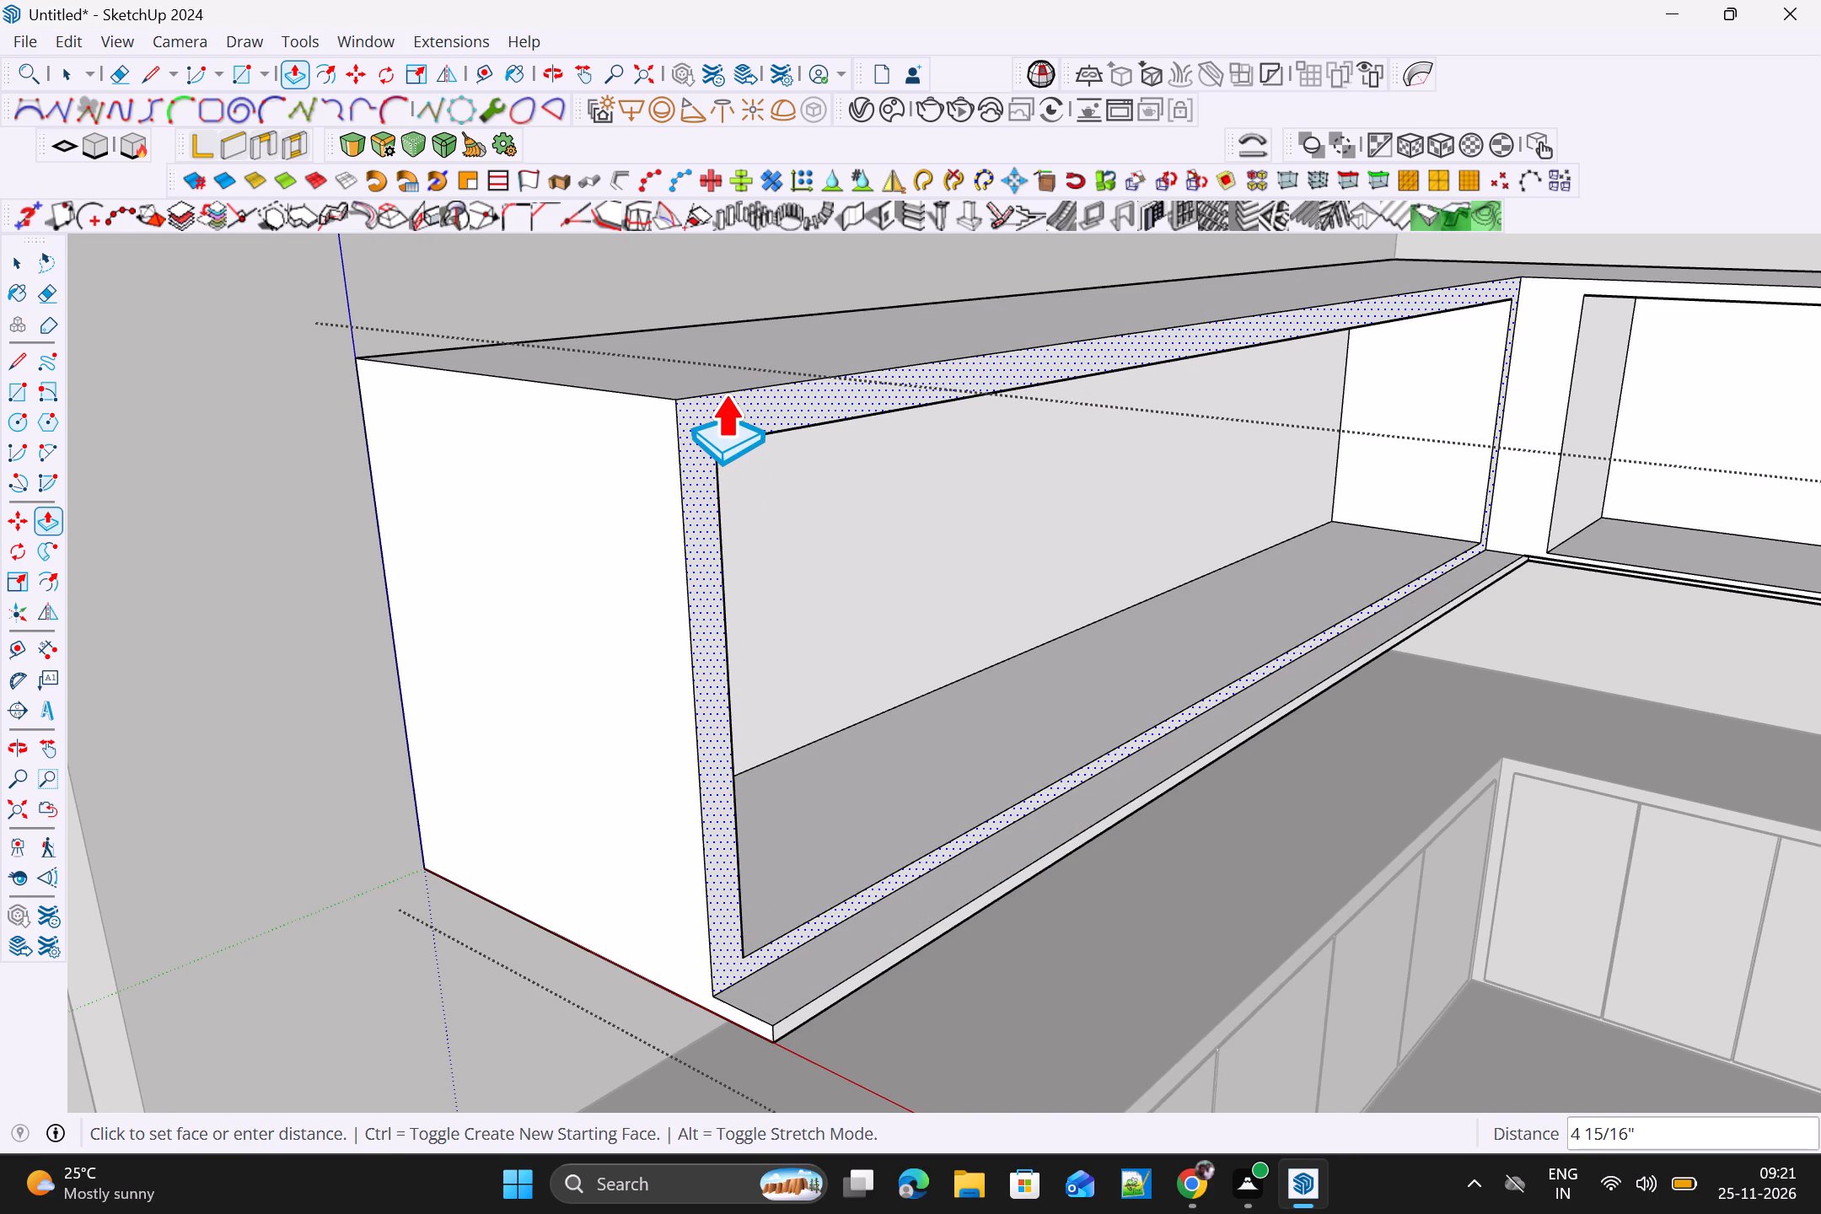
drag(725, 392, 743, 405)
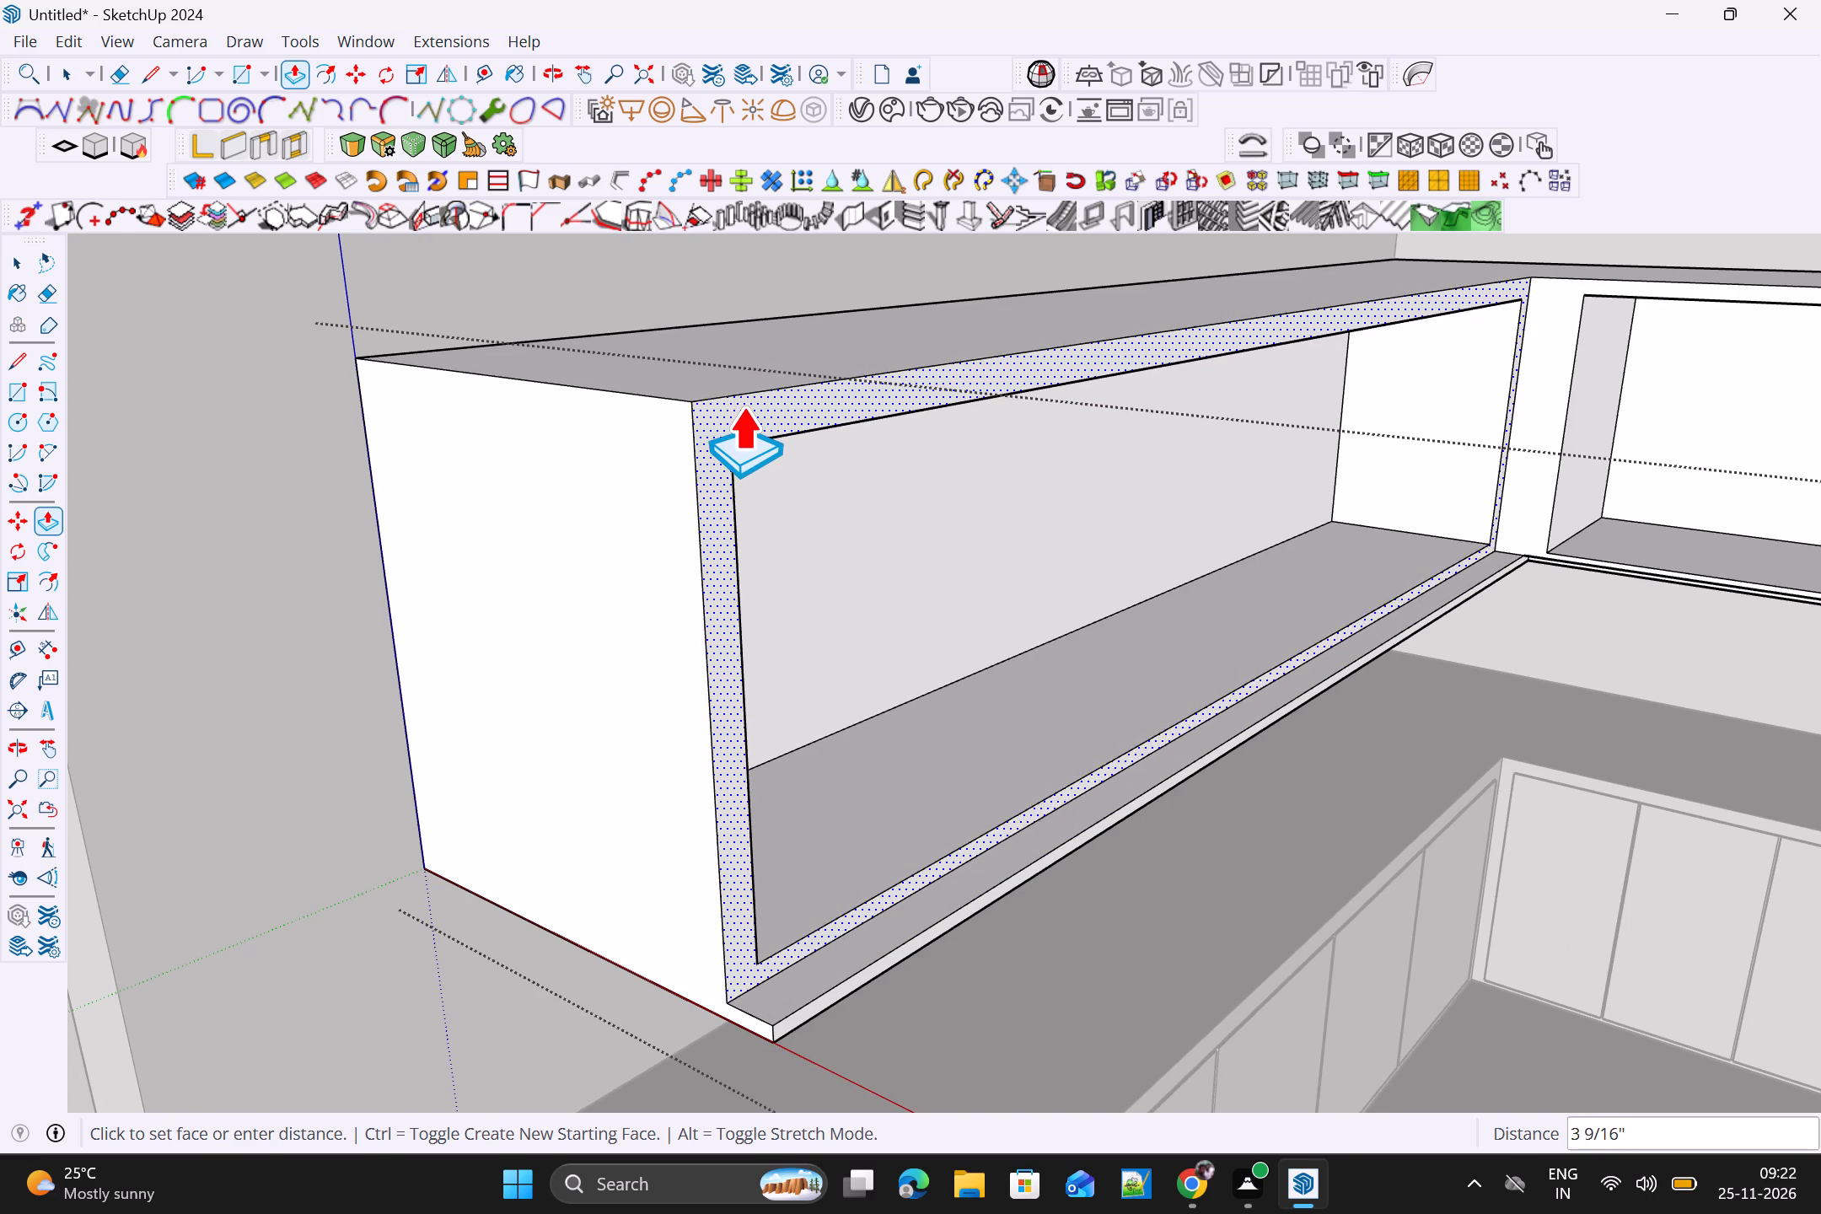
drag(743, 405, 739, 411)
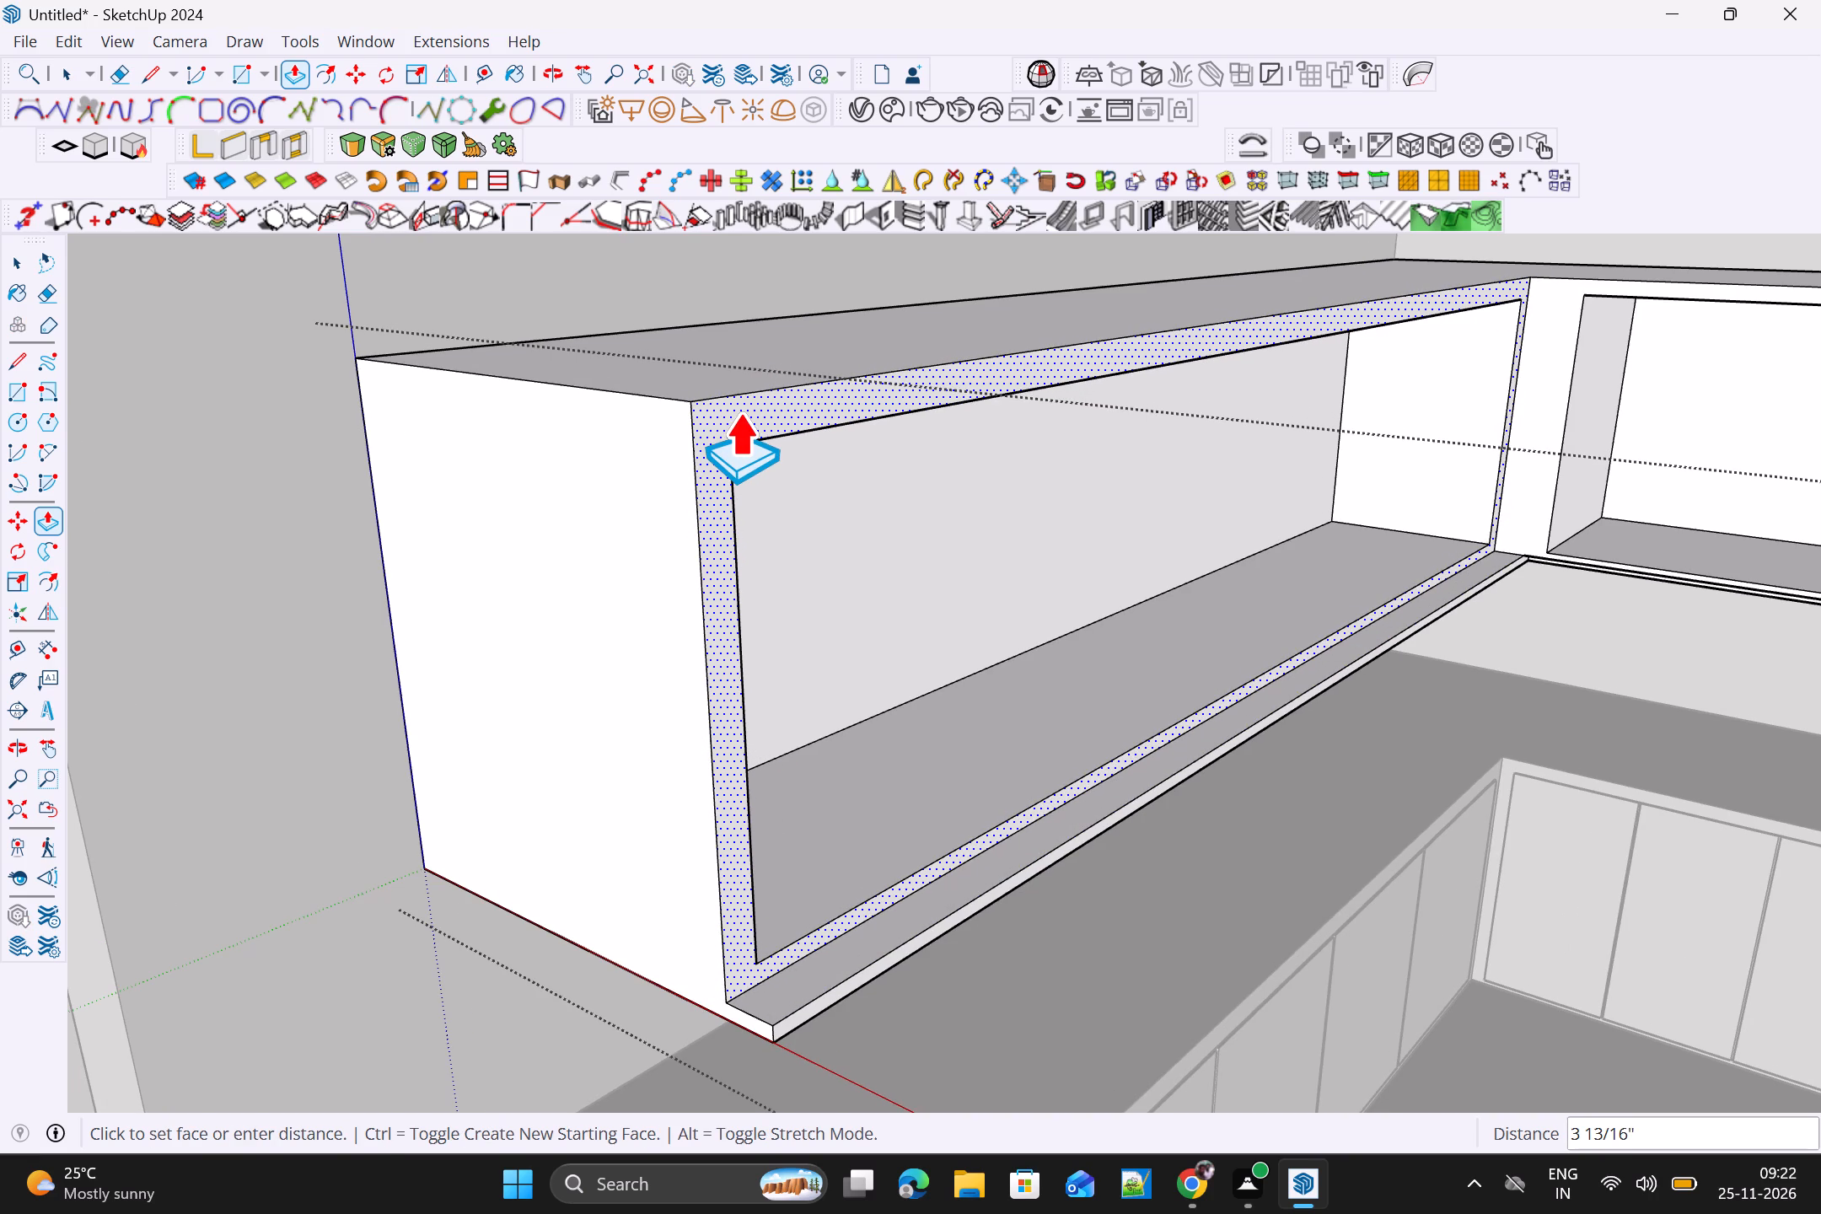
click(739, 411)
Push the upper long leg's protruding base strip face inward about 4 7/8", behind its front frame.
scroll(820, 438, down, 9)
scroll(996, 660, up, 4)
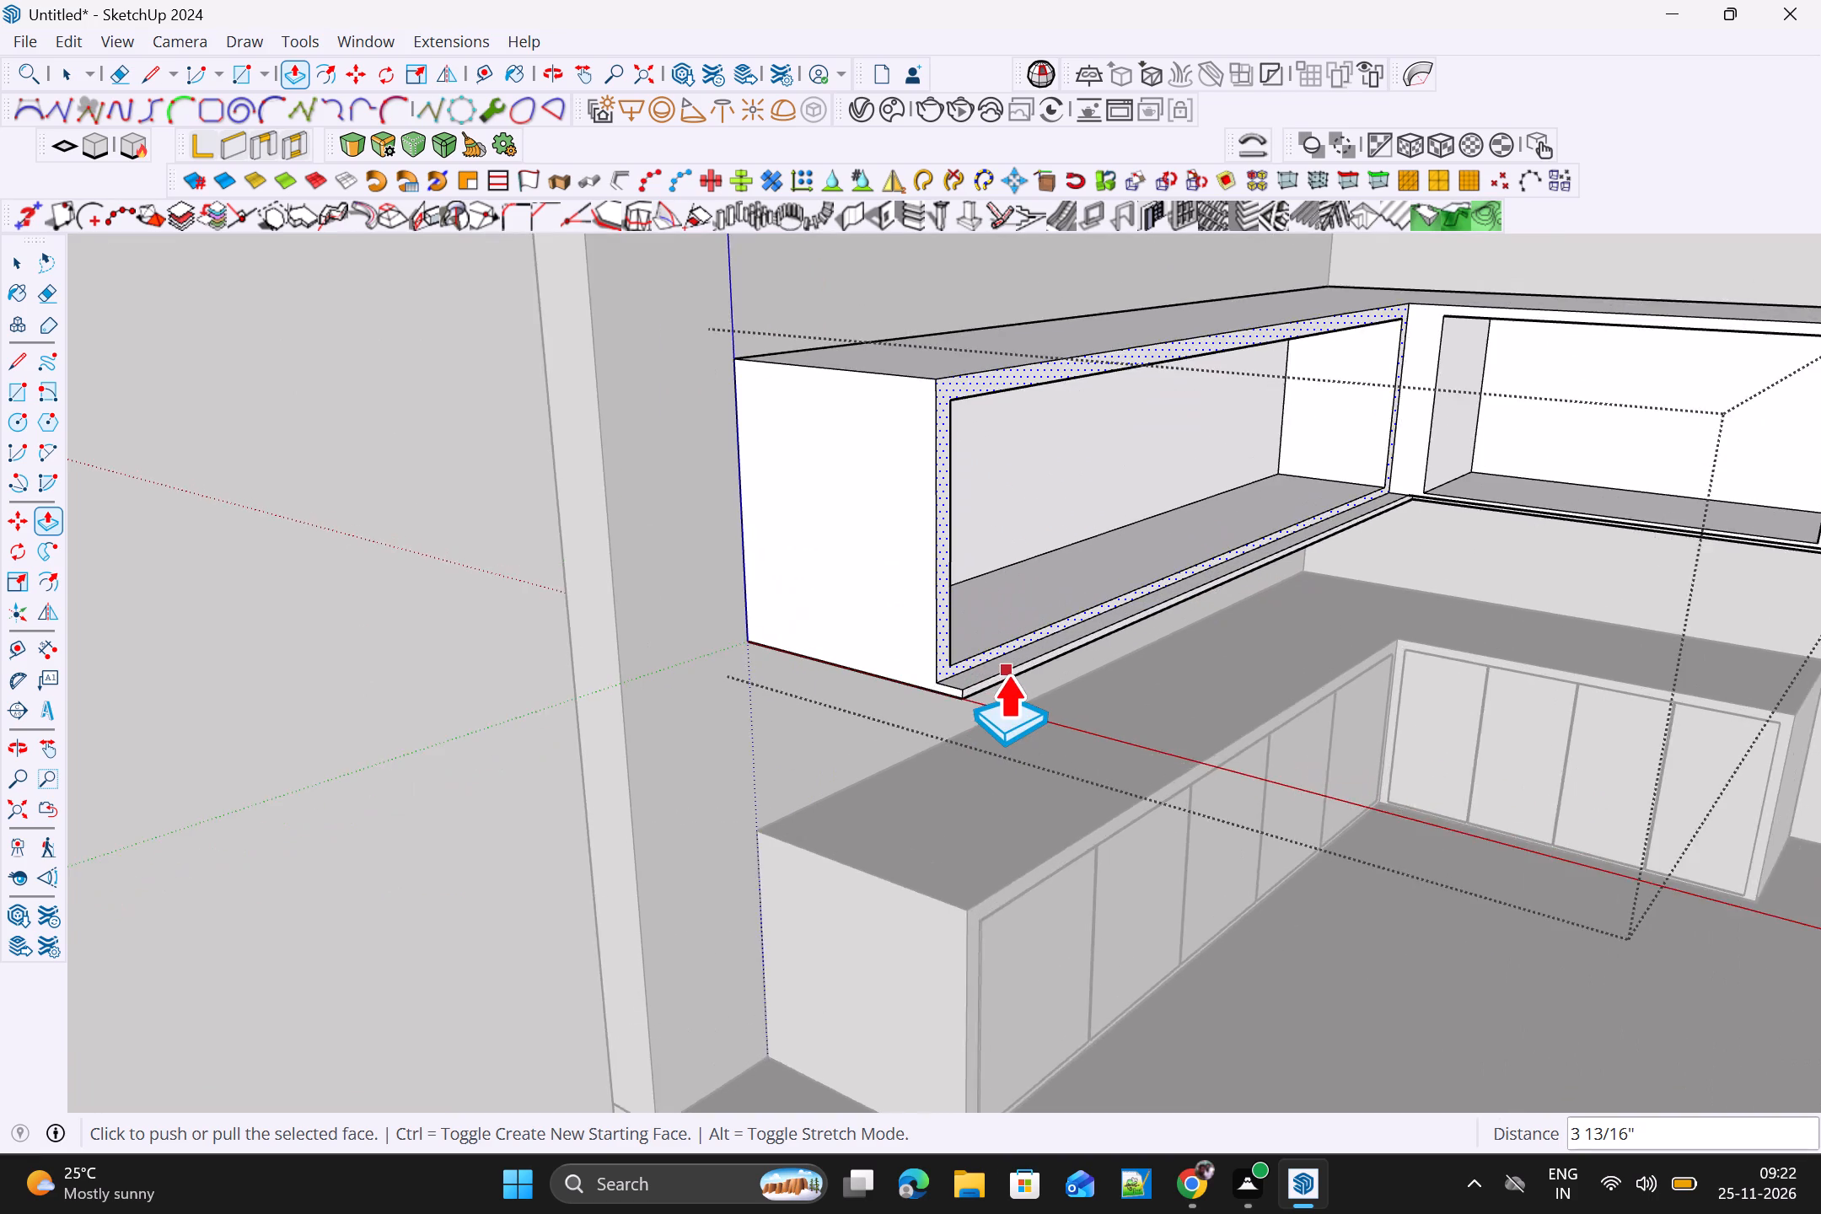
scroll(1007, 673, up, 4)
key(space)
triple_click(969, 695)
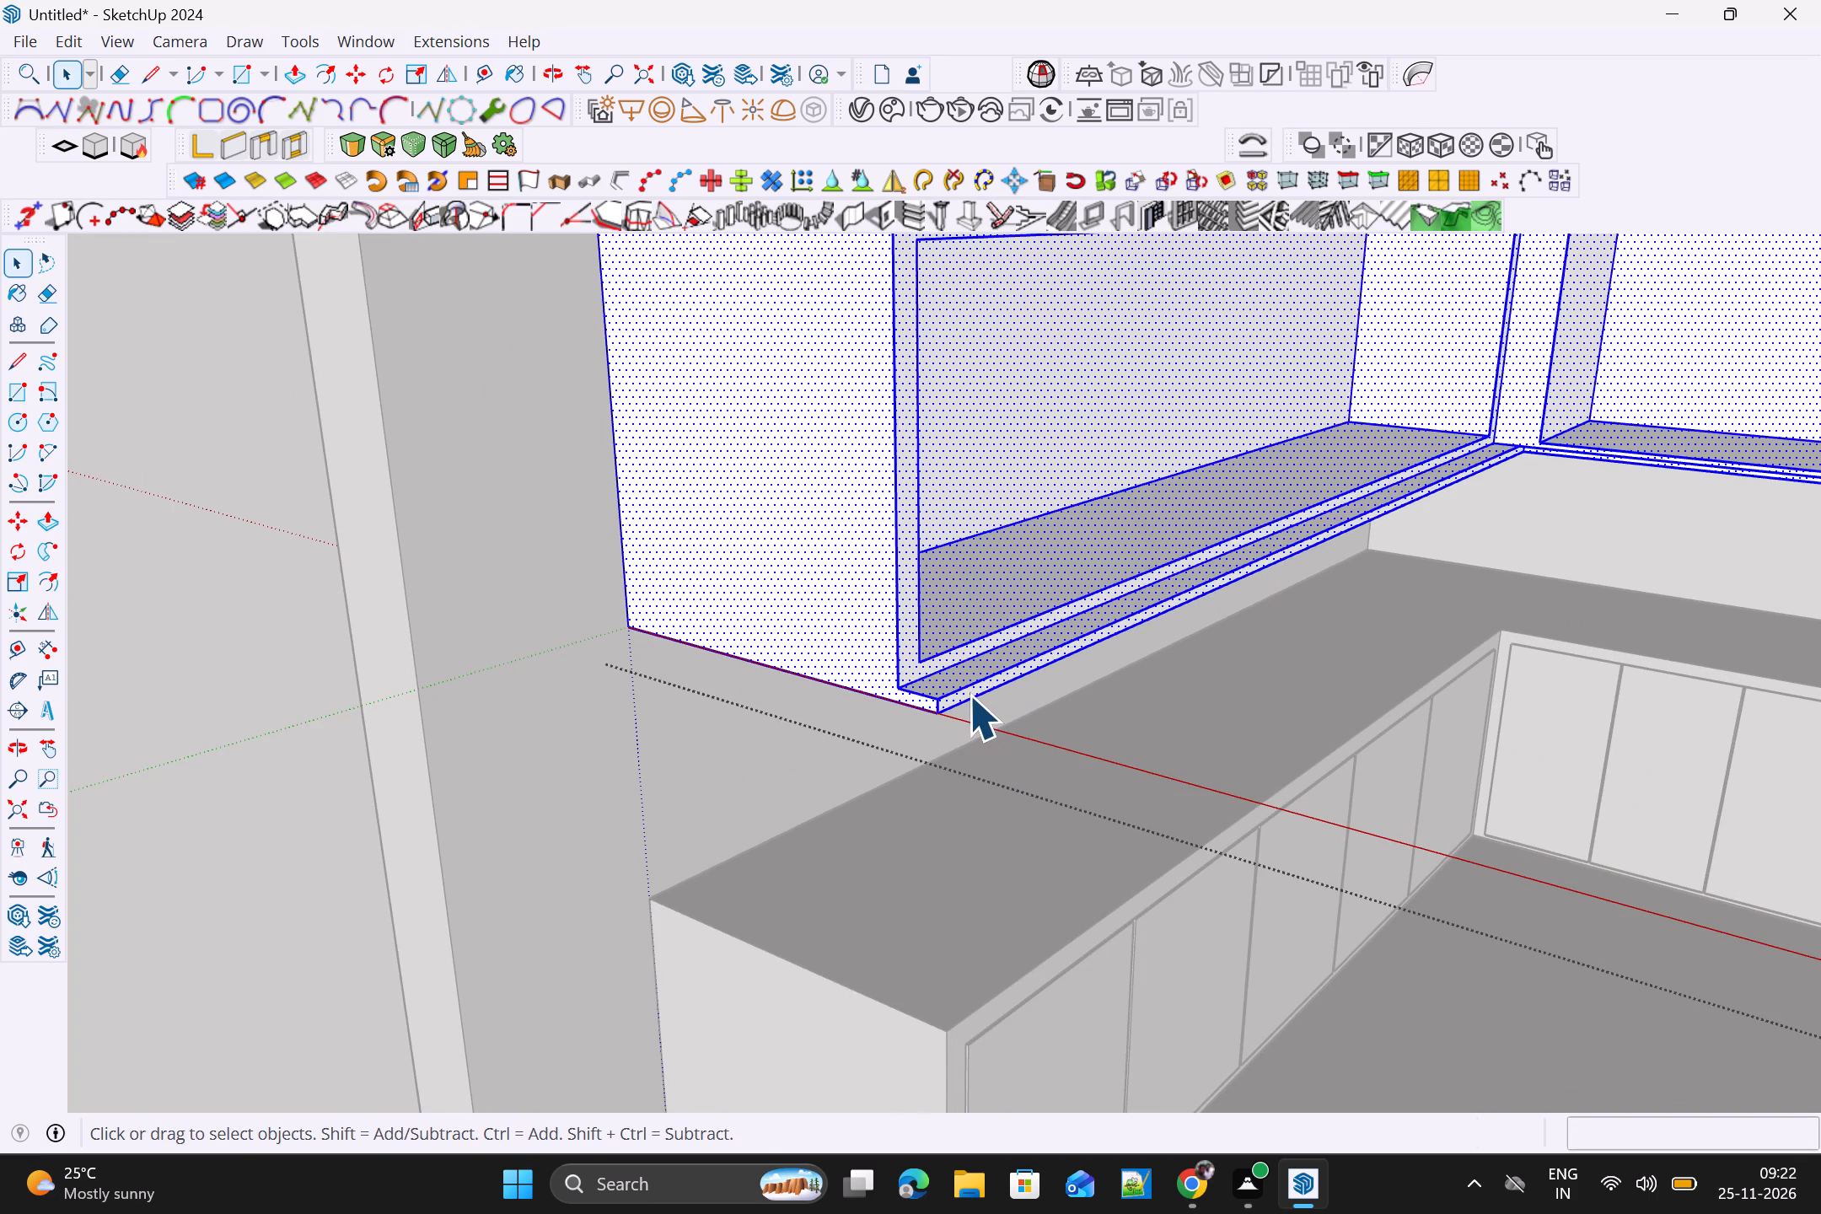
click(969, 695)
click(969, 695)
scroll(969, 695, up, 4)
click(968, 694)
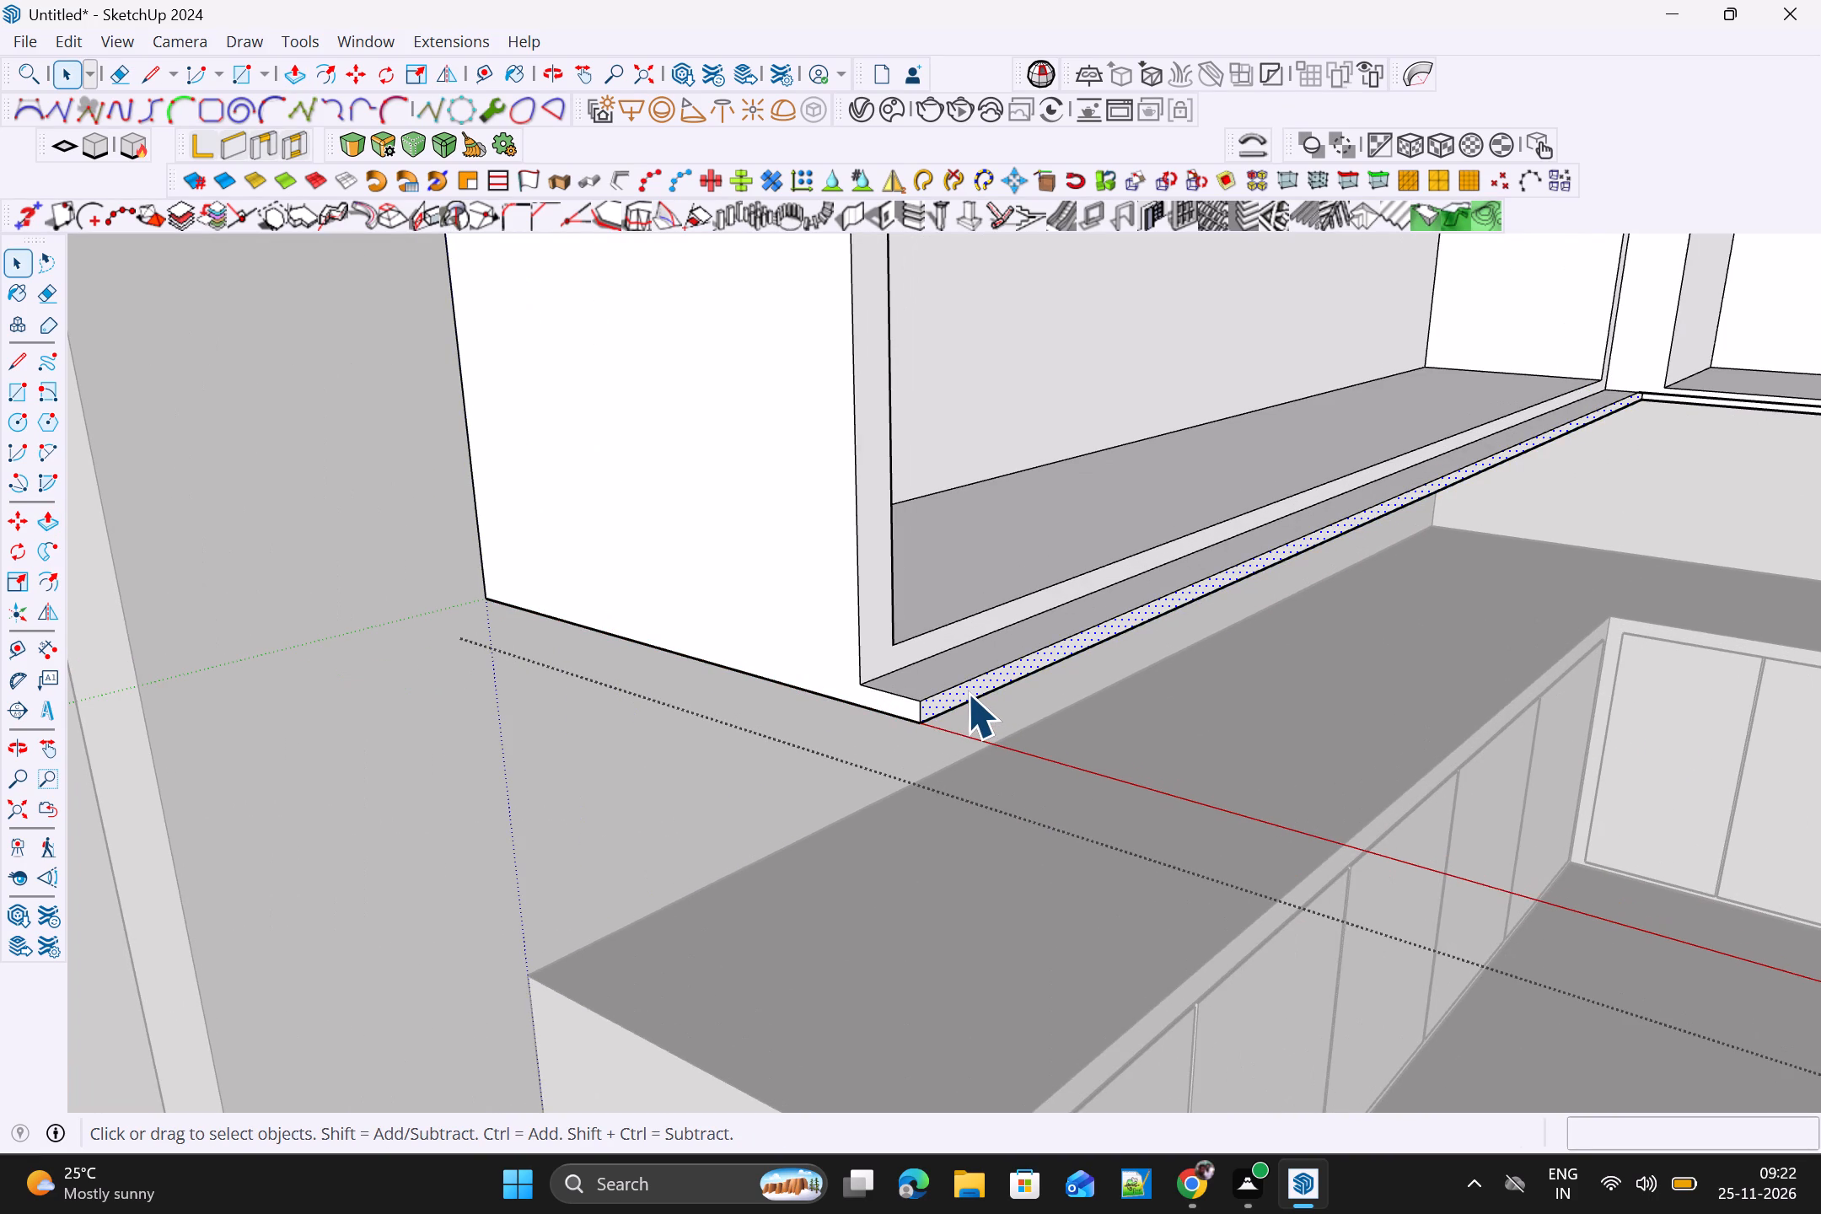
key(p)
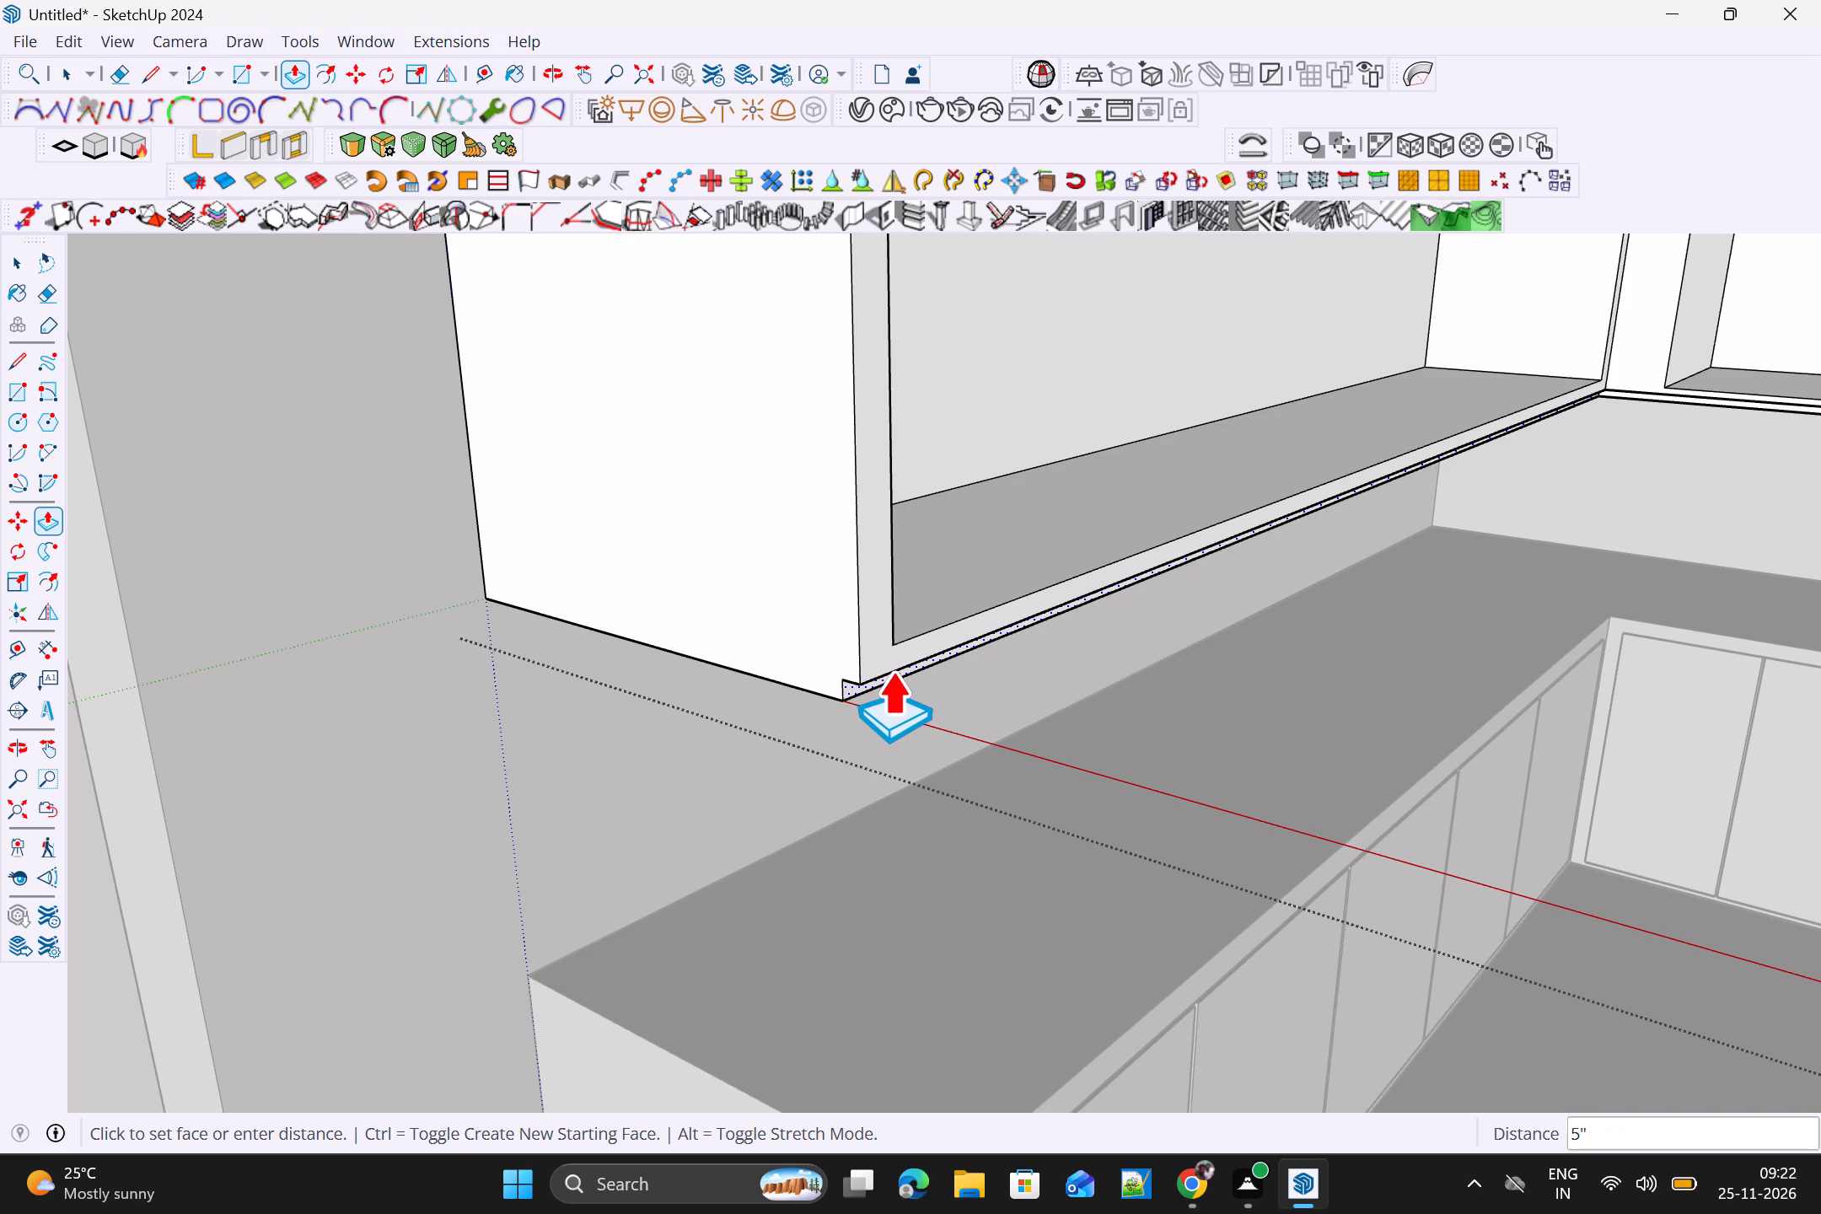
click(892, 669)
Push the upper short leg's front frame face inward about 2 1/4".
scroll(894, 669, down, 4)
scroll(1015, 692, down, 6)
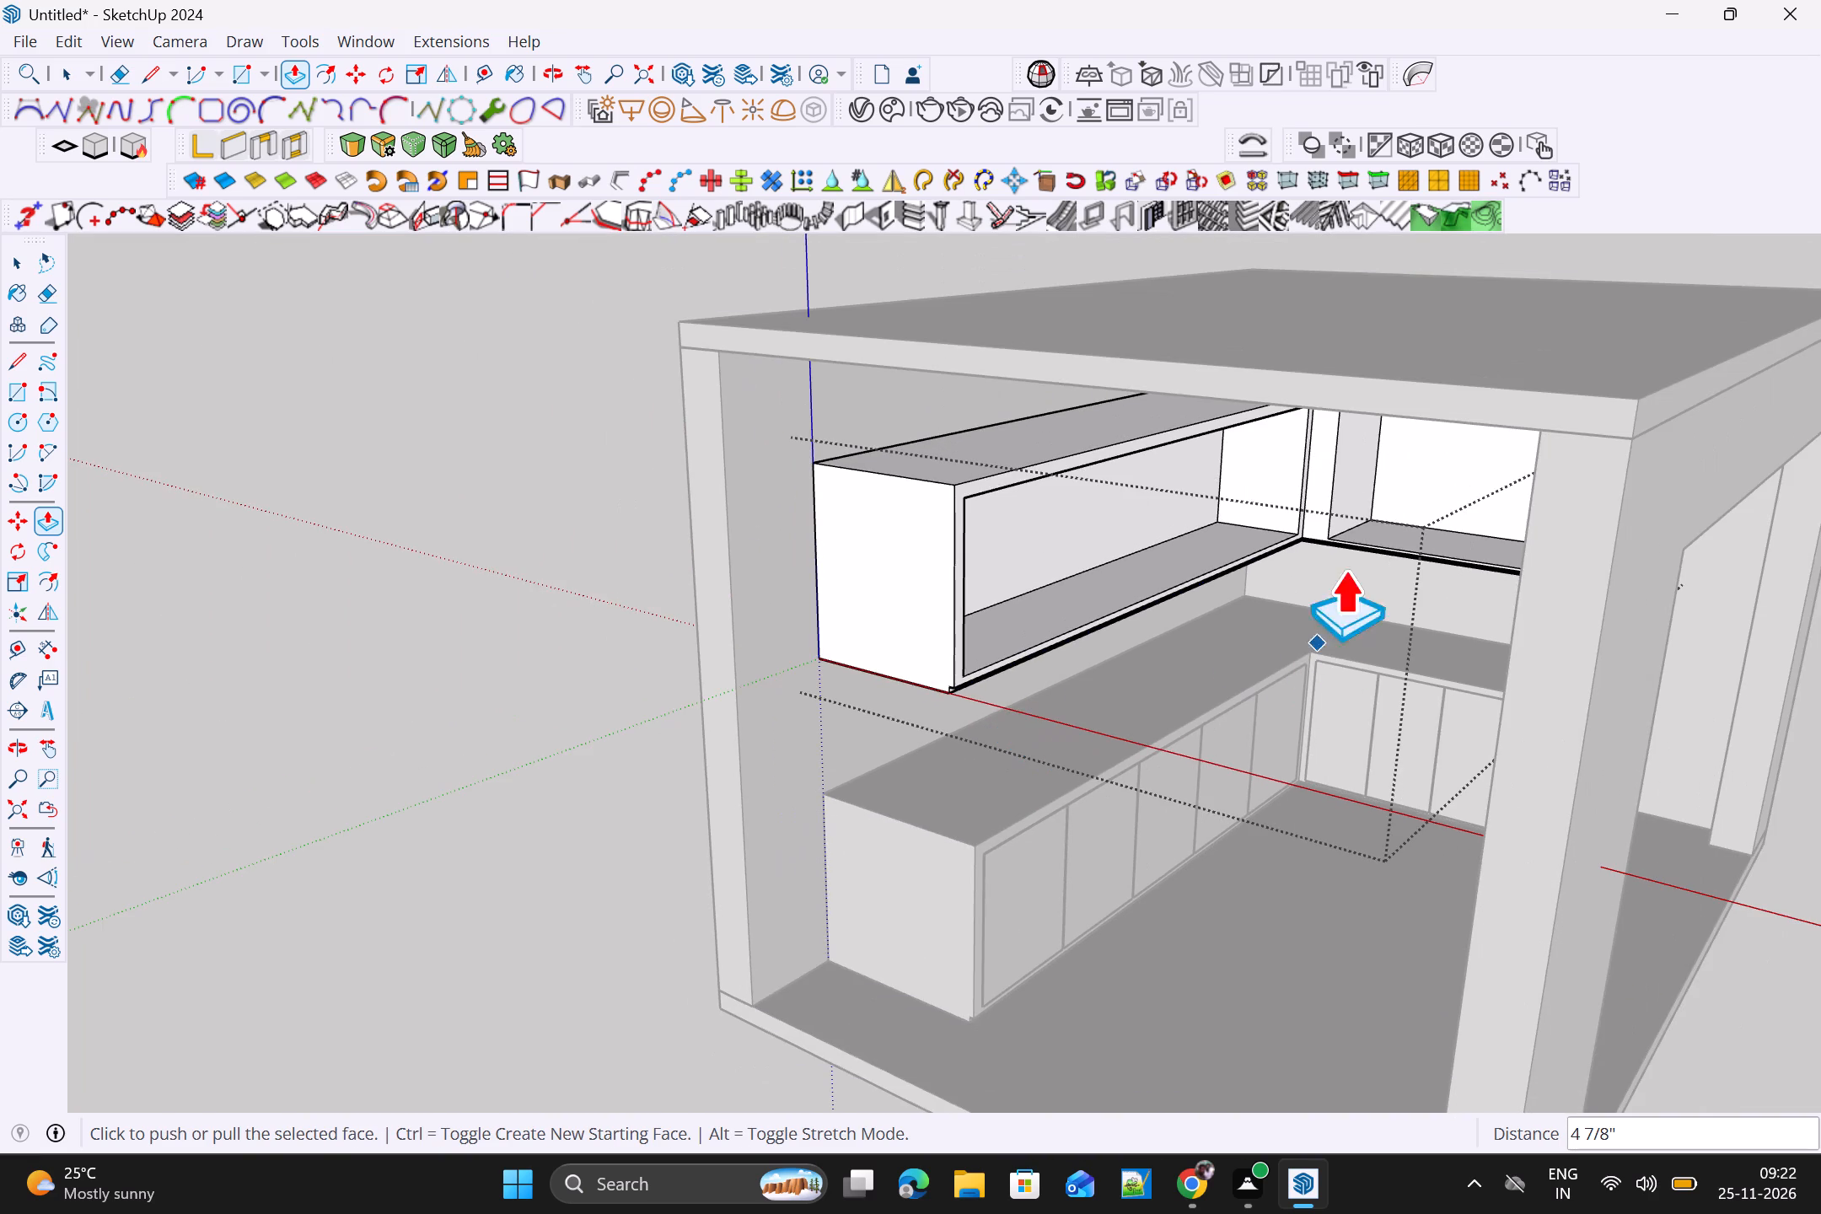
scroll(1375, 456, up, 3)
scroll(1339, 481, down, 3)
middle_drag(1338, 518, 1451, 491)
scroll(1292, 438, up, 9)
key(space)
click(1238, 393)
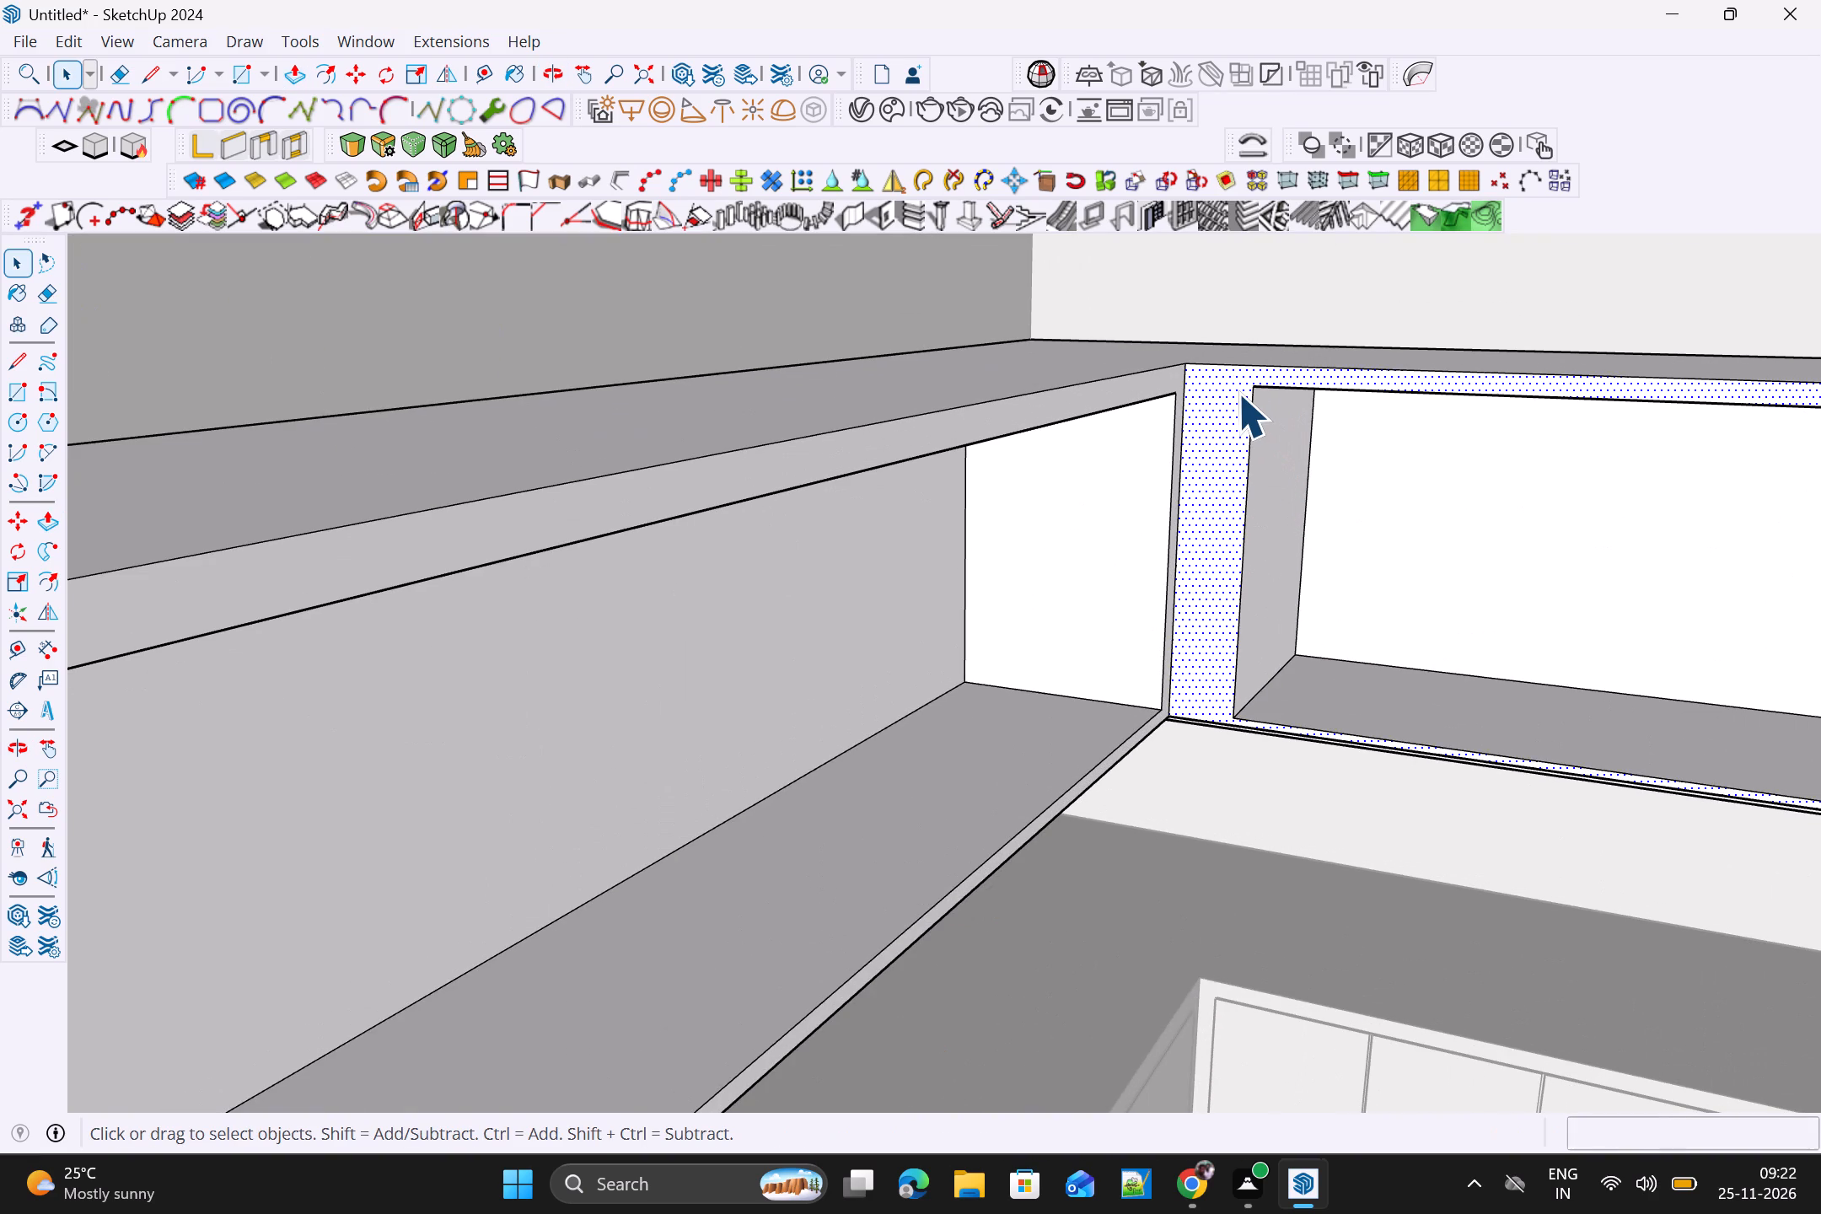
double_click(1238, 393)
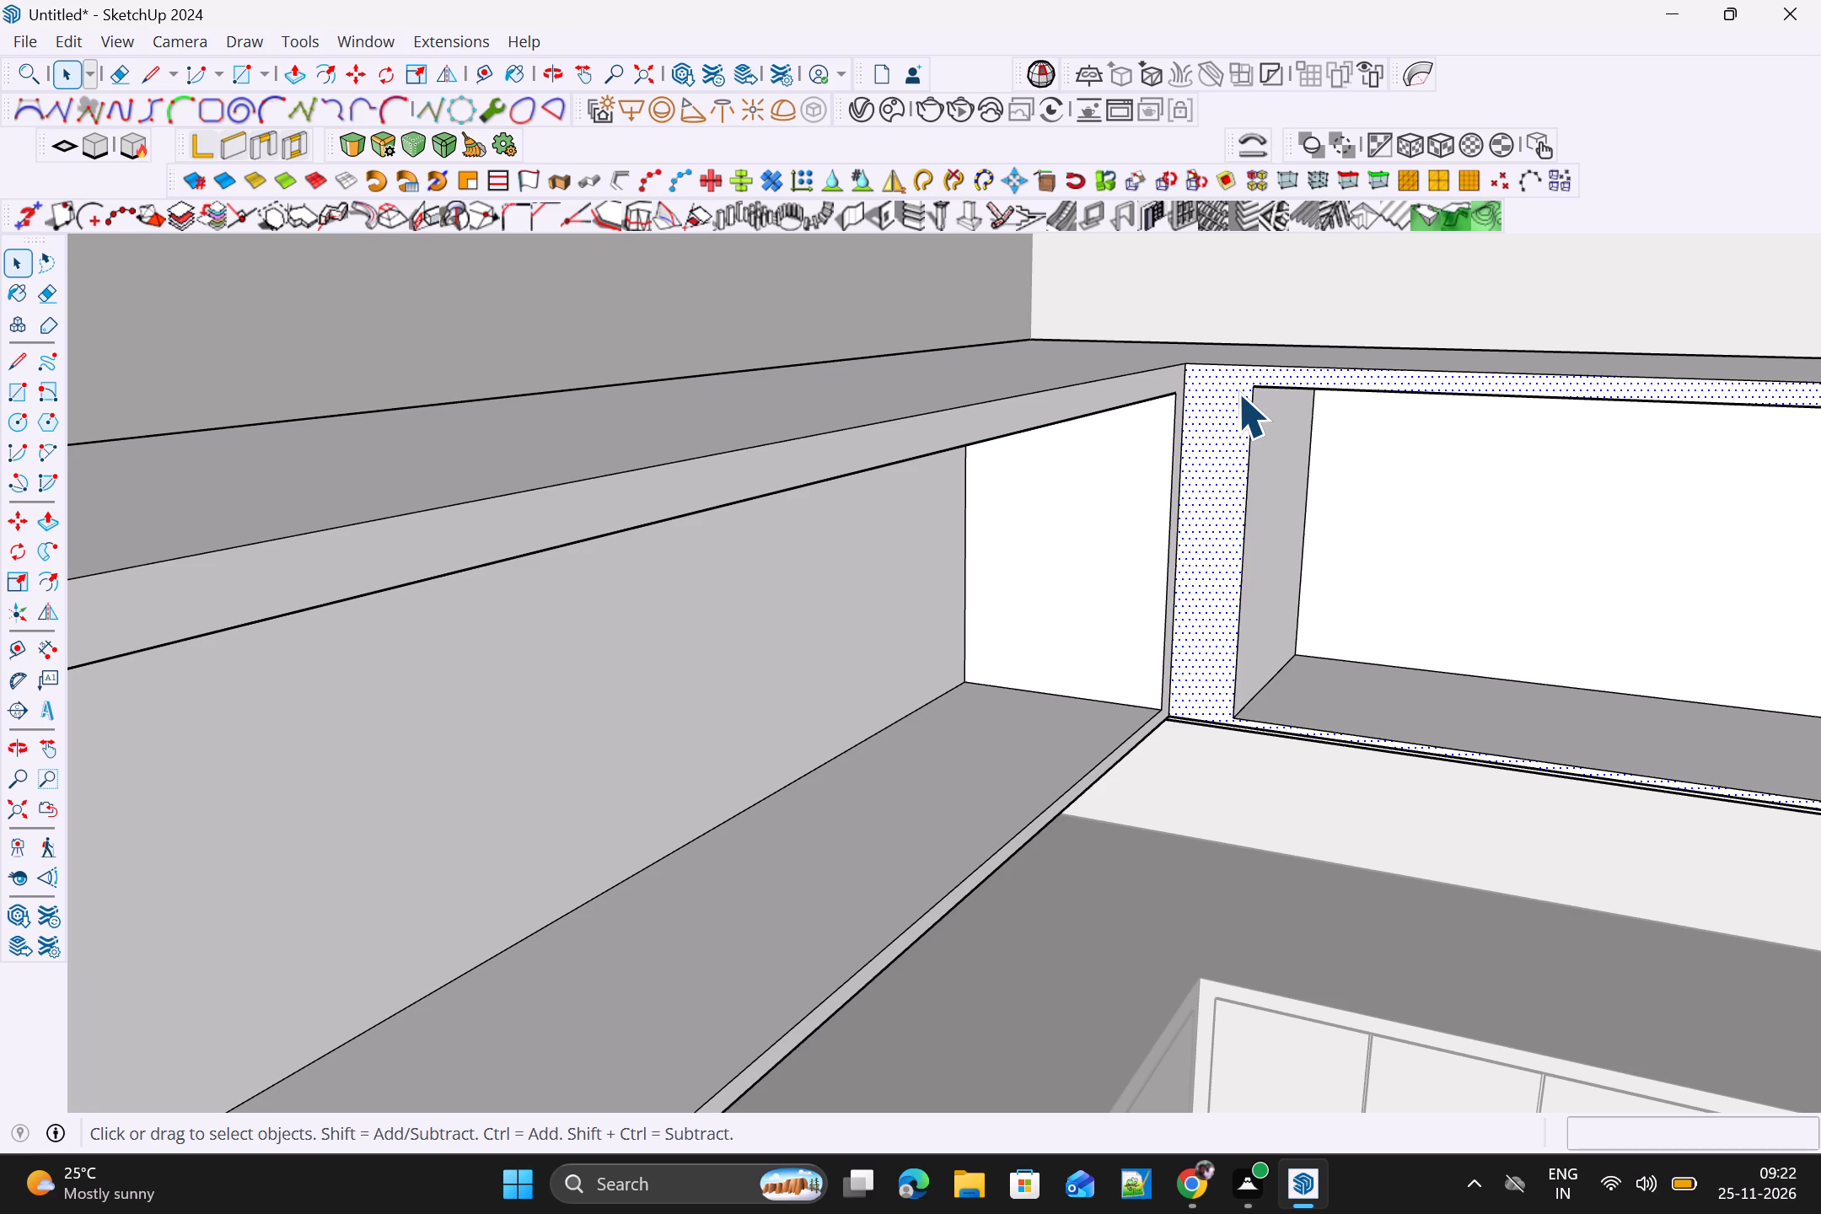
key(p)
click(1238, 393)
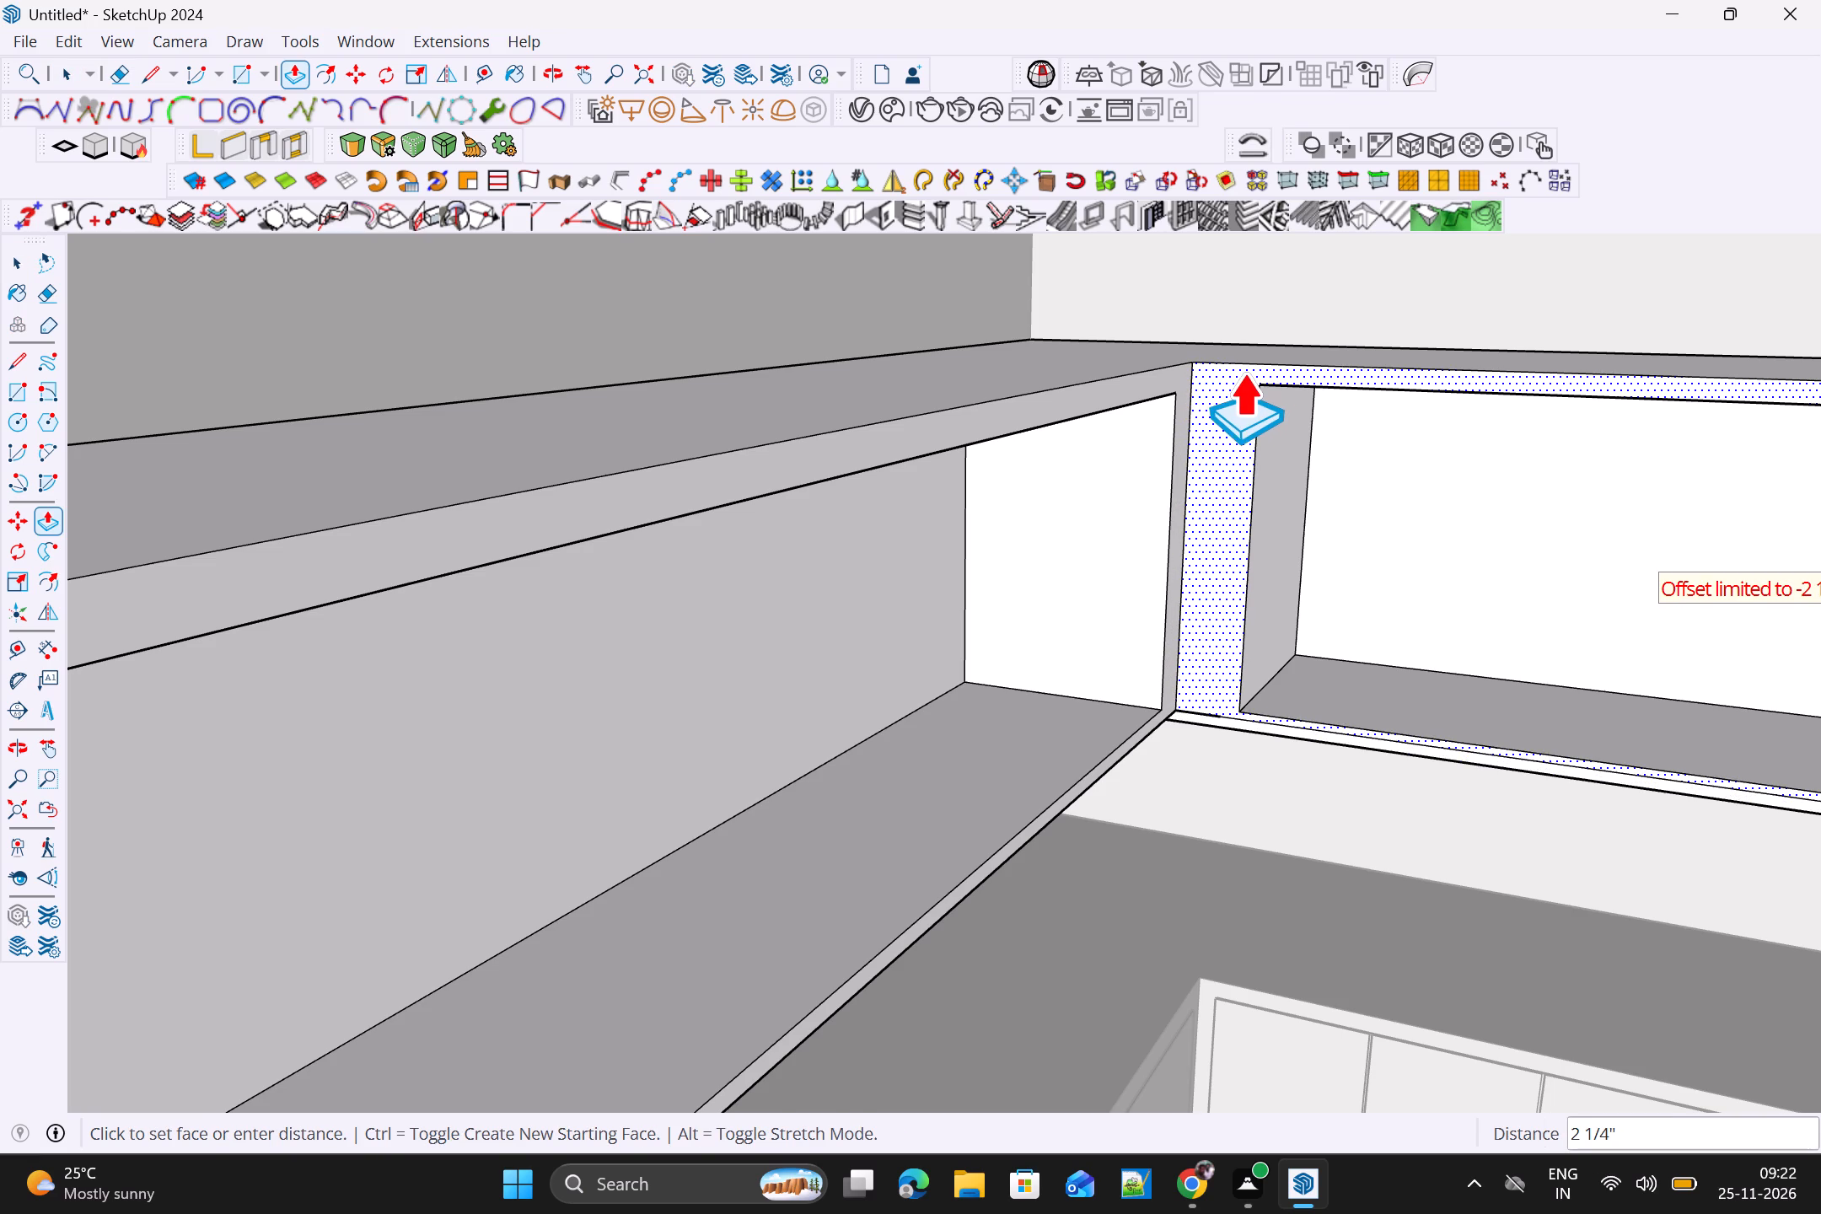
scroll(1258, 362, up, 3)
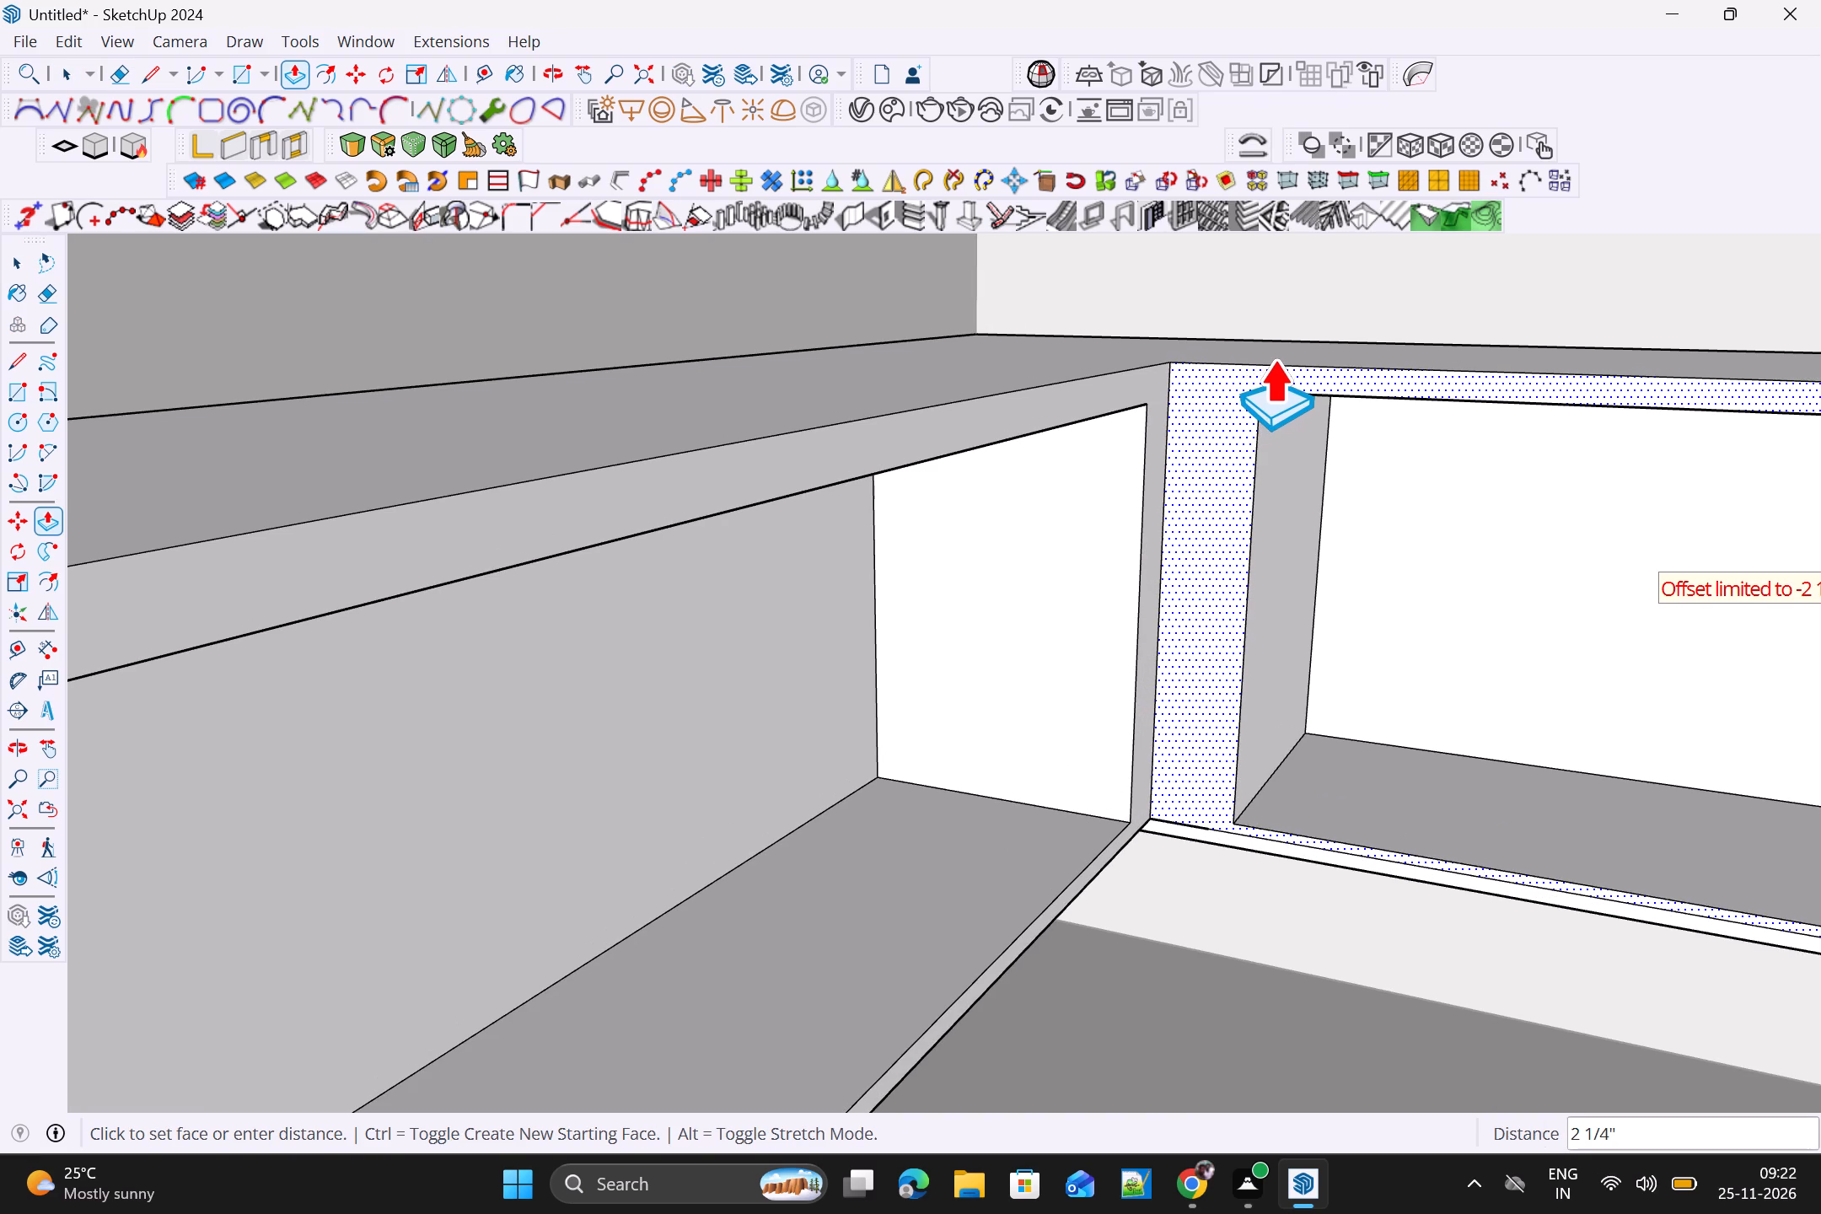
click(1274, 357)
Push the upper short leg's front frame face further inward by about 2 9/16".
scroll(1203, 497, down, 3)
scroll(1238, 783, up, 6)
middle_drag(1237, 764, 1278, 610)
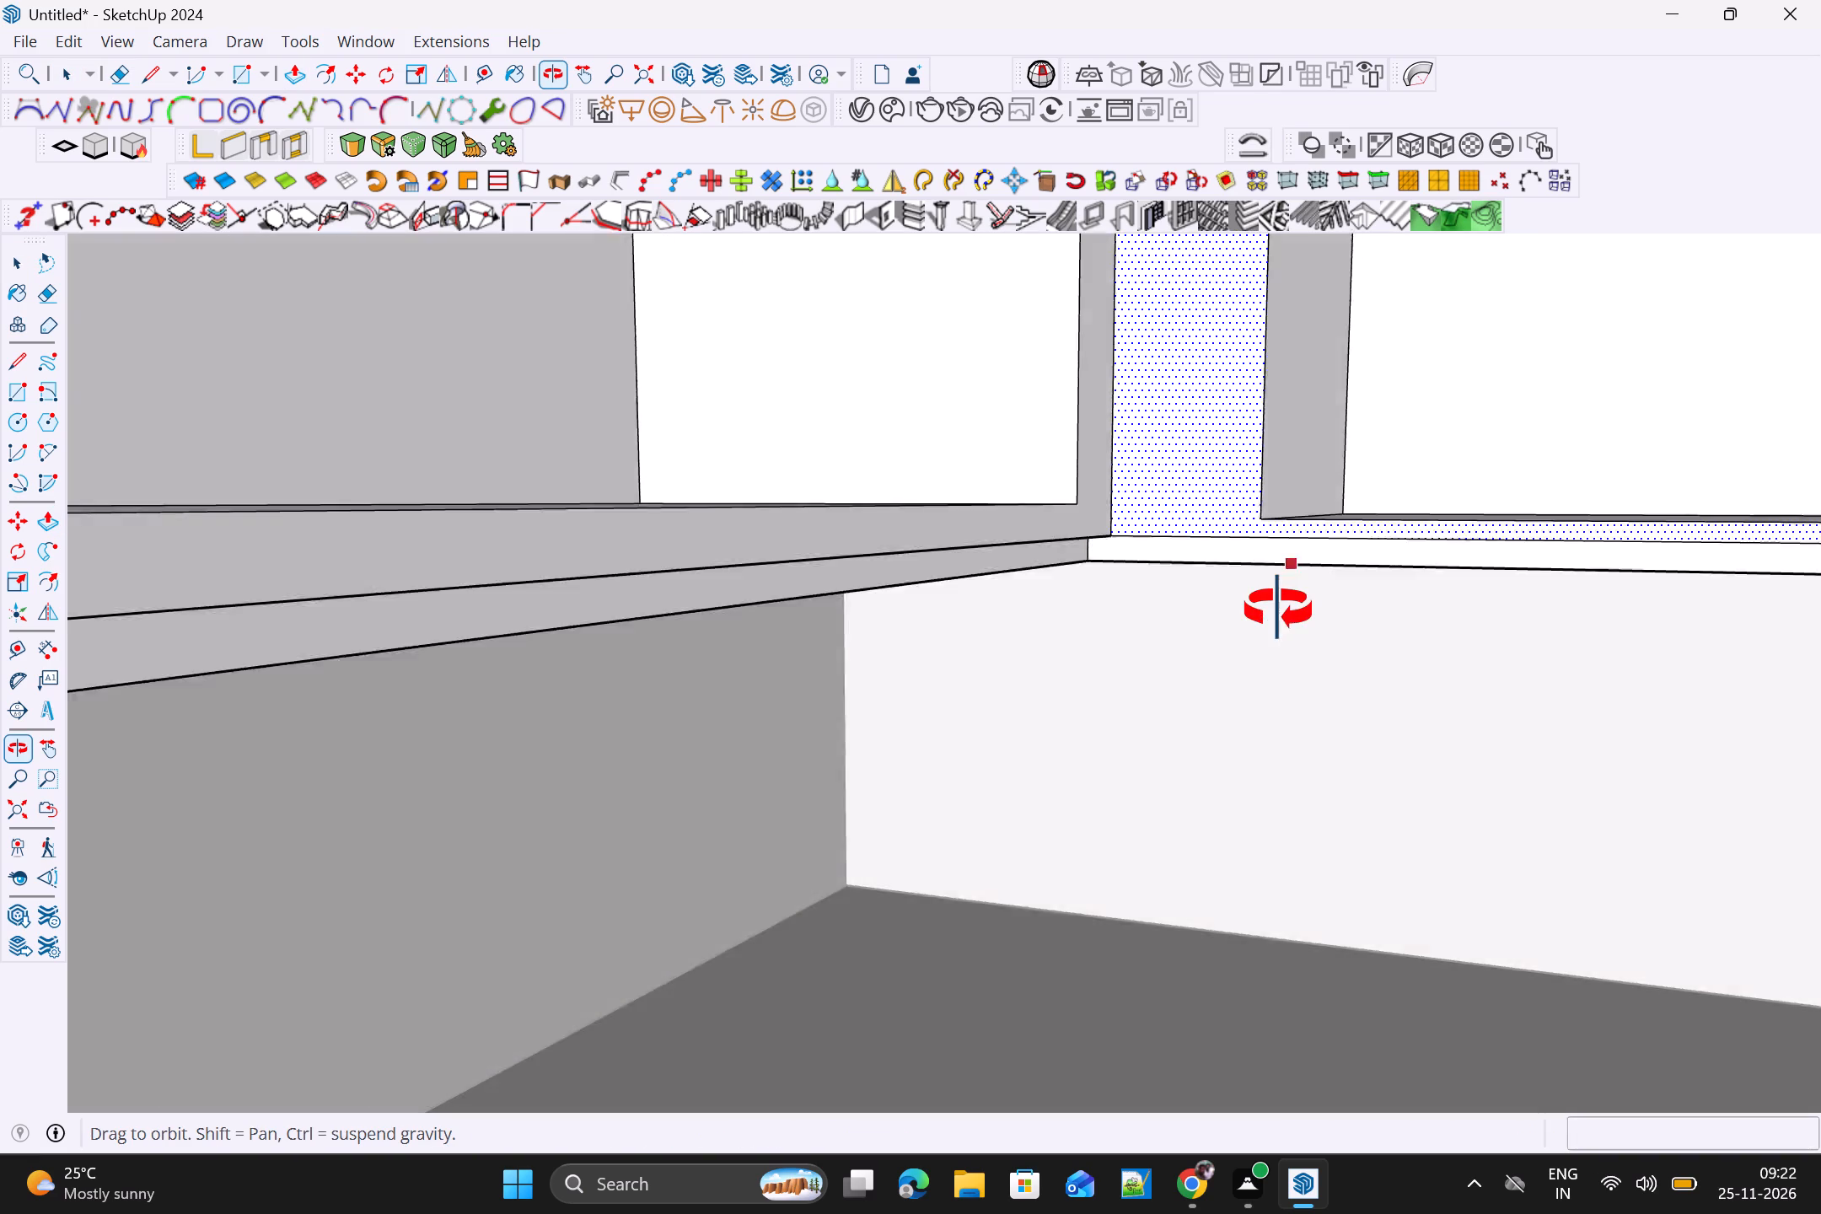
middle_drag(1278, 610, 1245, 623)
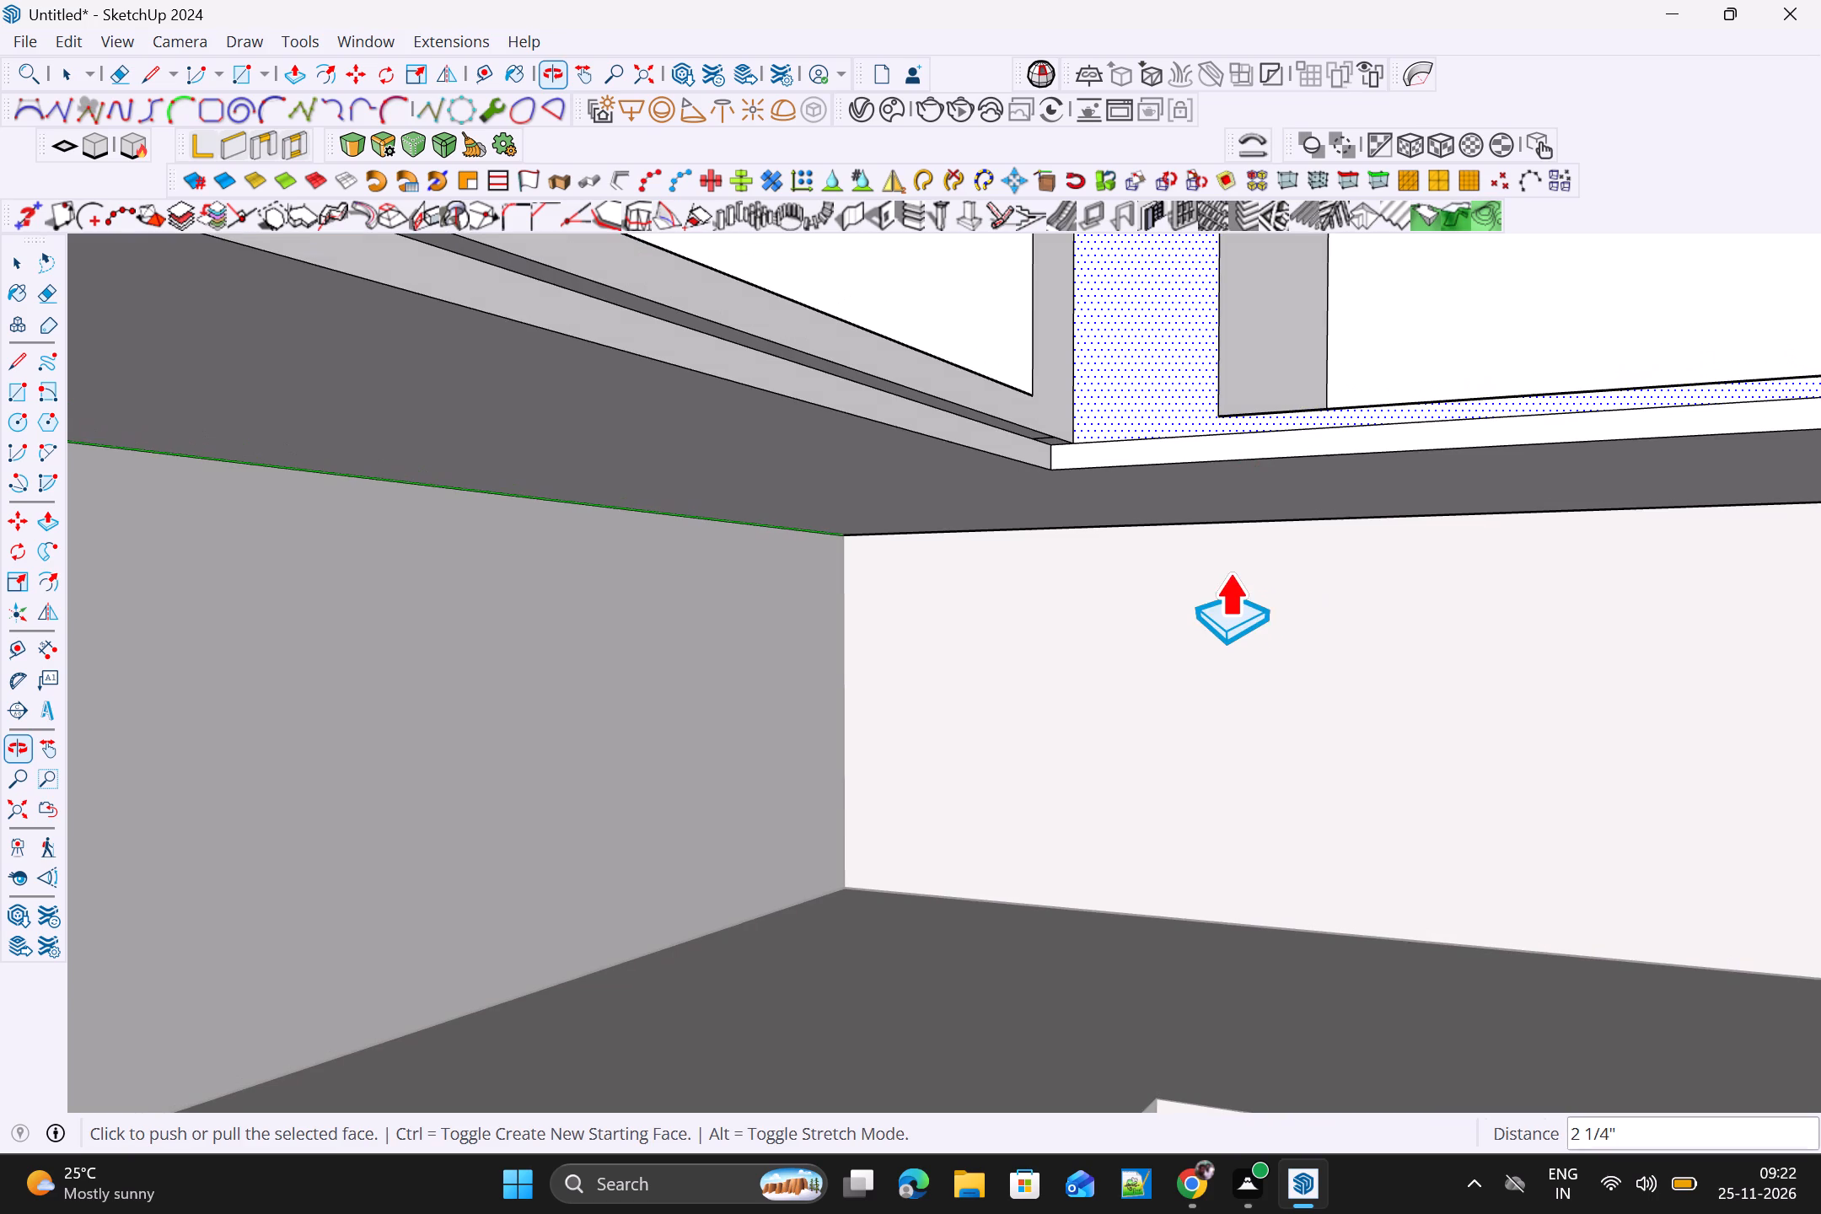
scroll(1211, 466, up, 3)
drag(1151, 356, 1150, 354)
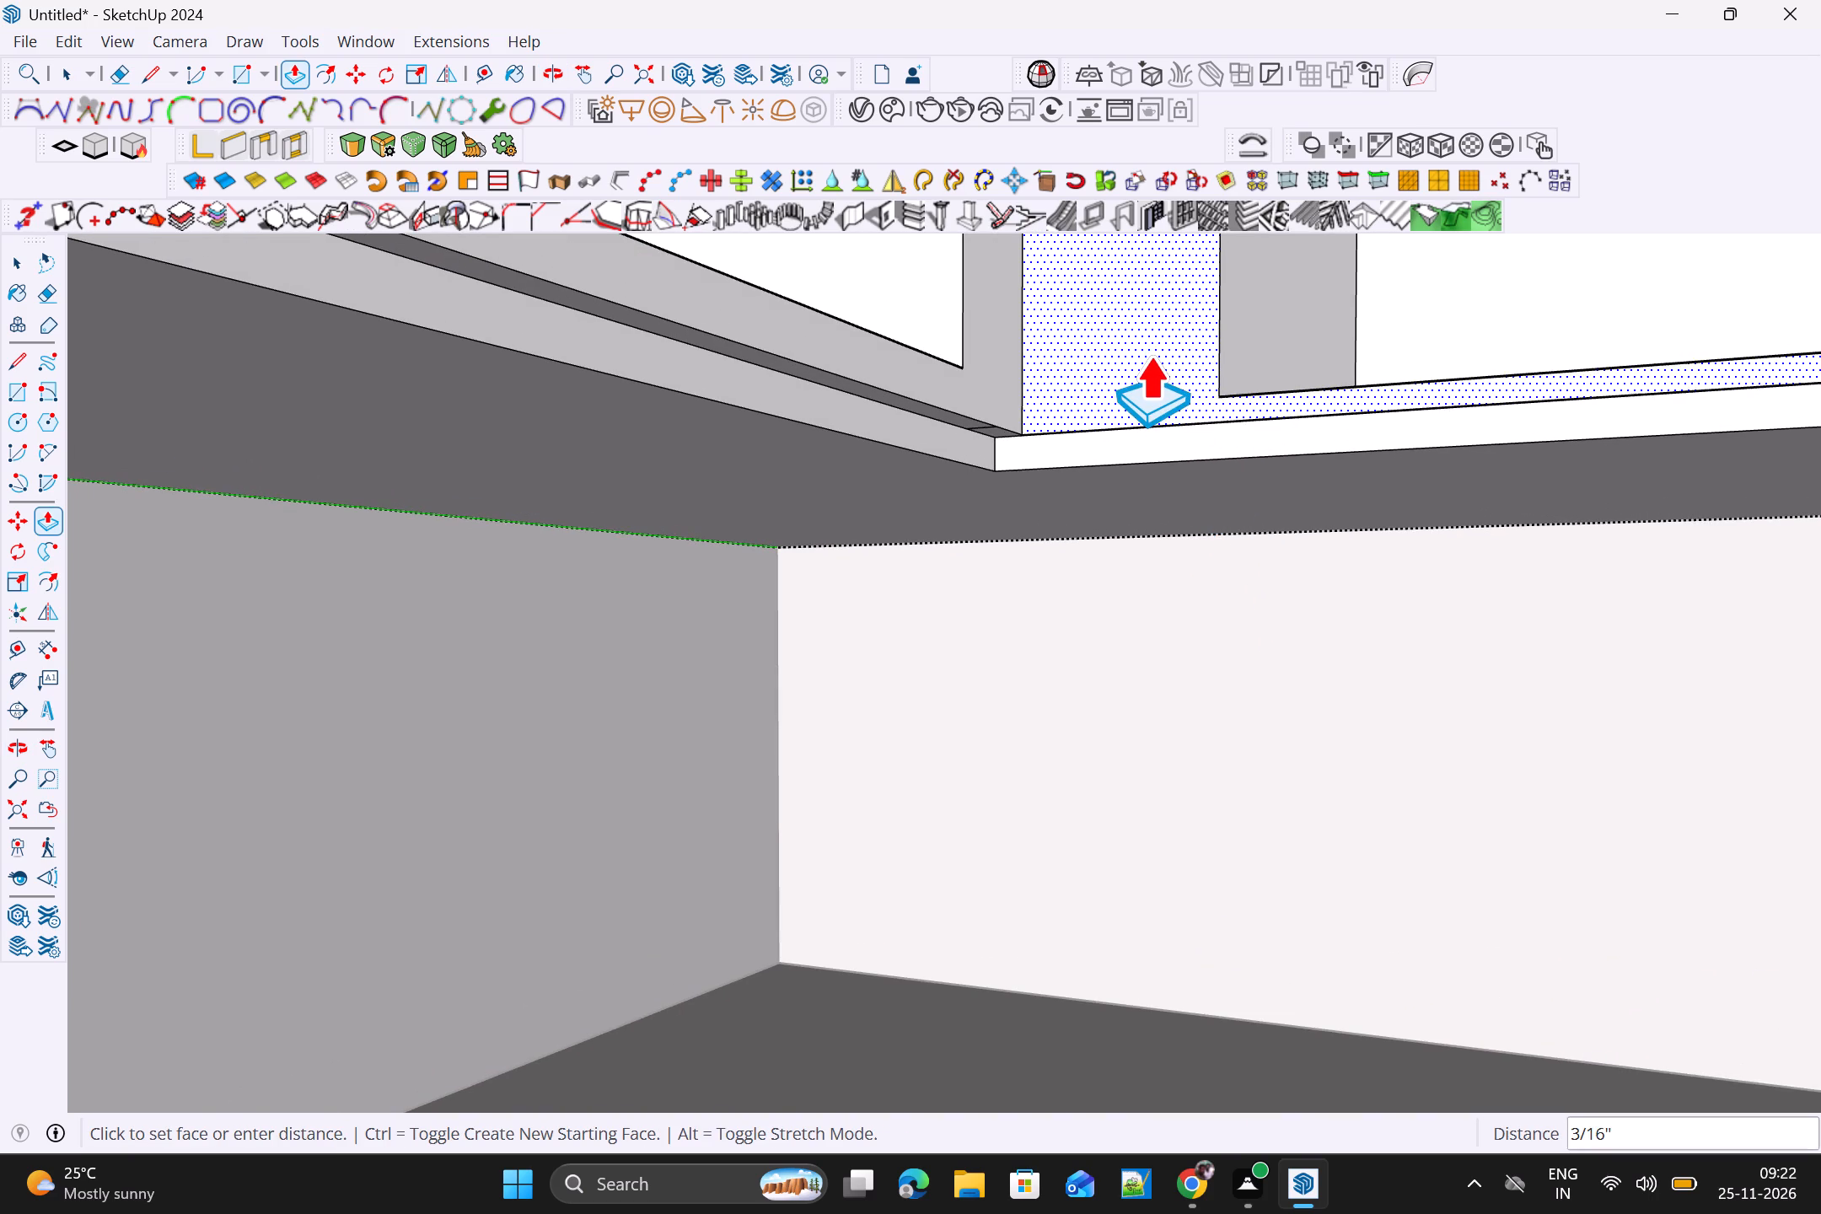
drag(1150, 354, 1174, 366)
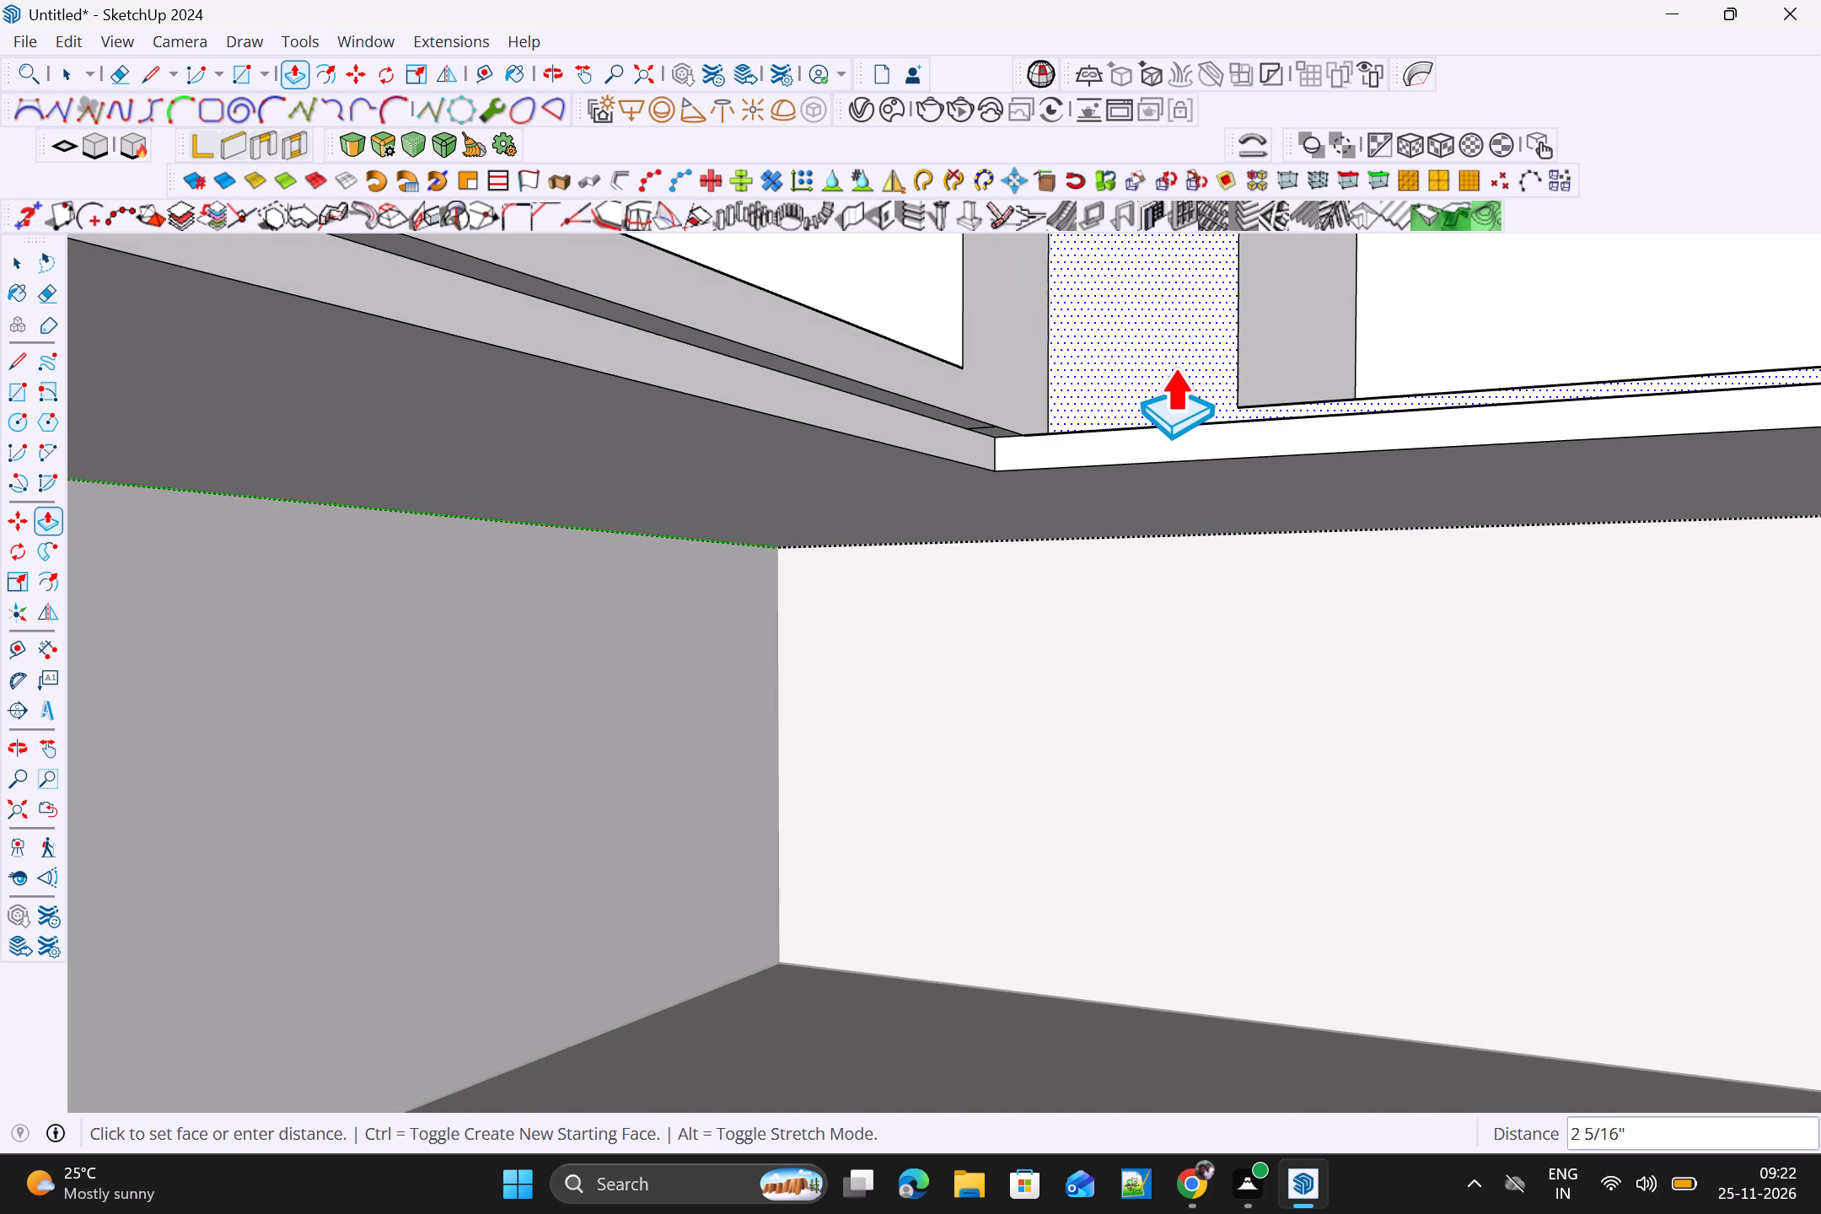
drag(1174, 366, 1175, 368)
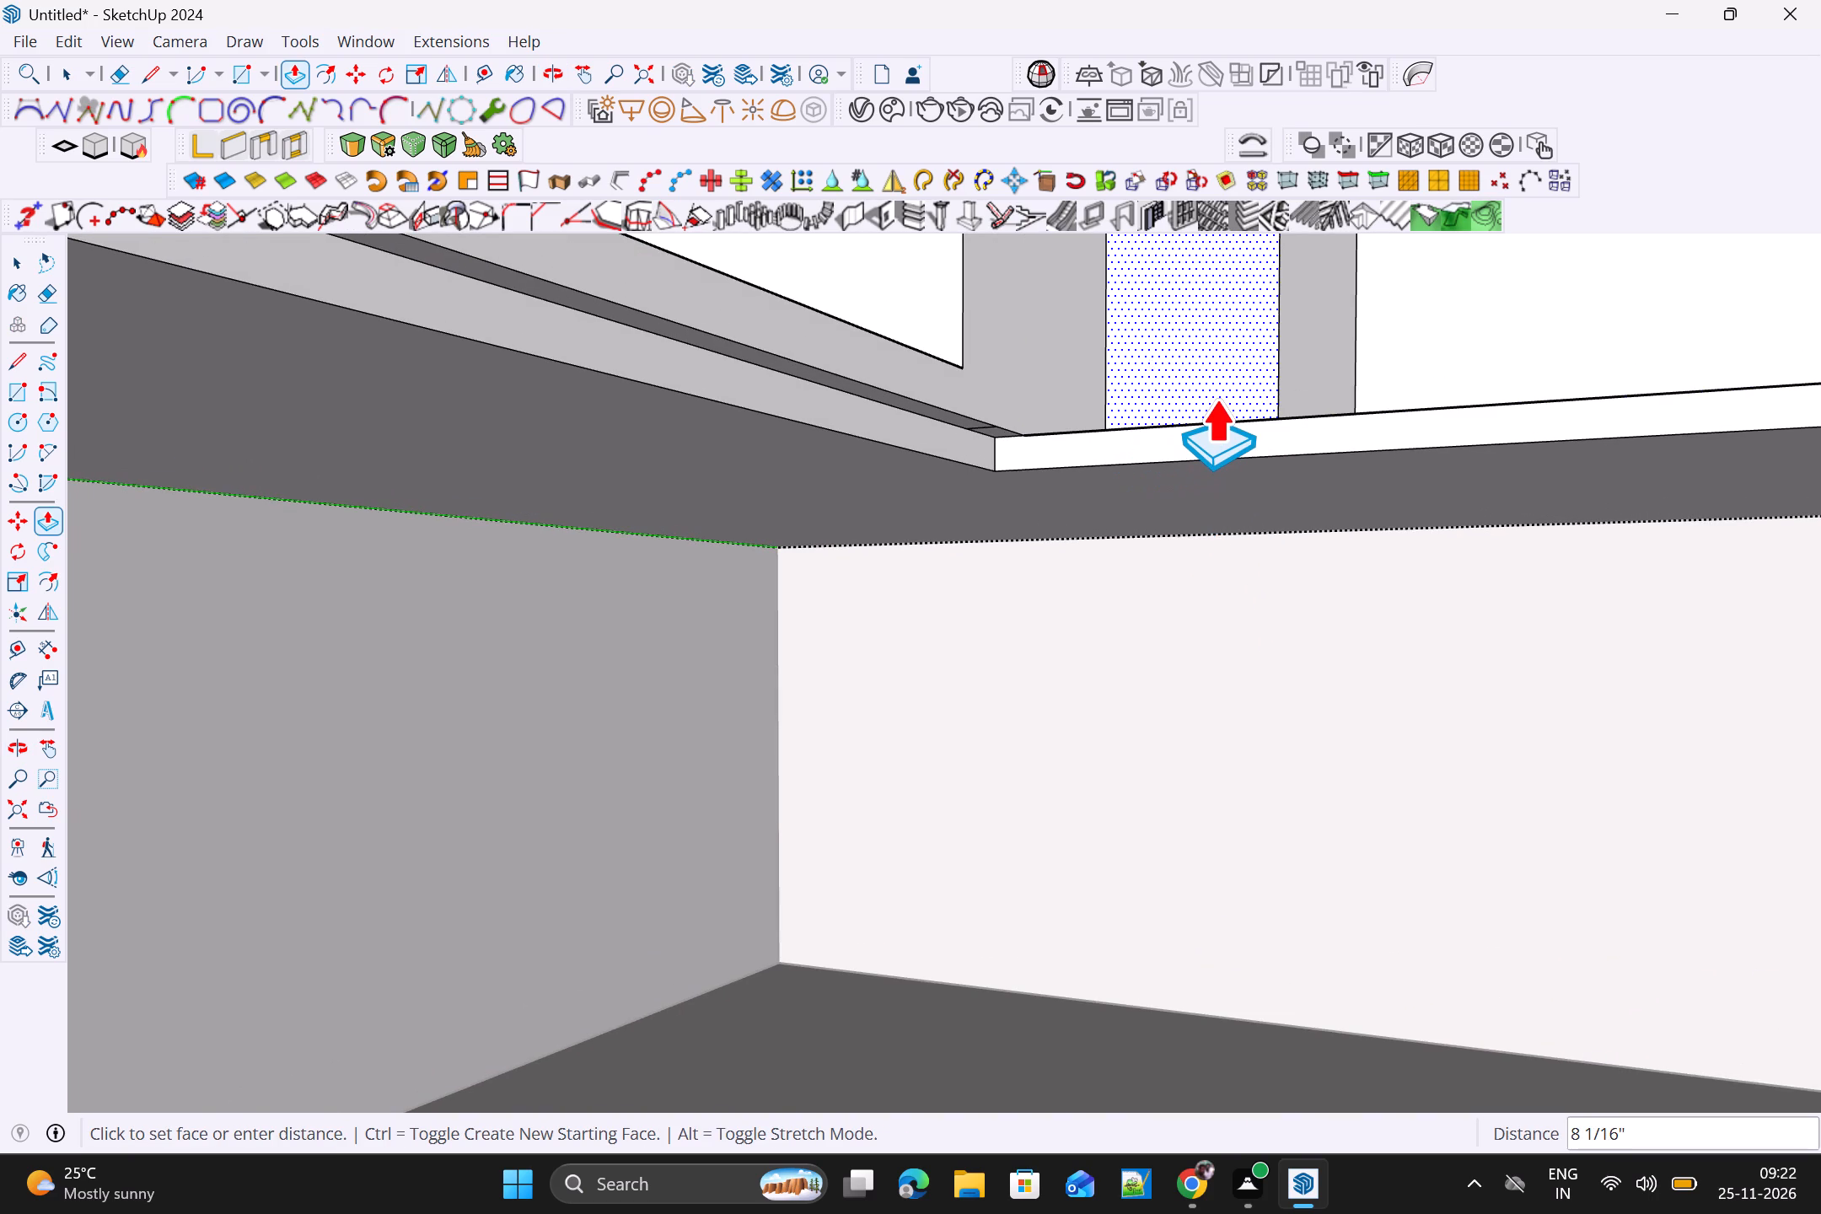
scroll(1201, 400, up, 1)
middle_drag(1201, 400, 1193, 481)
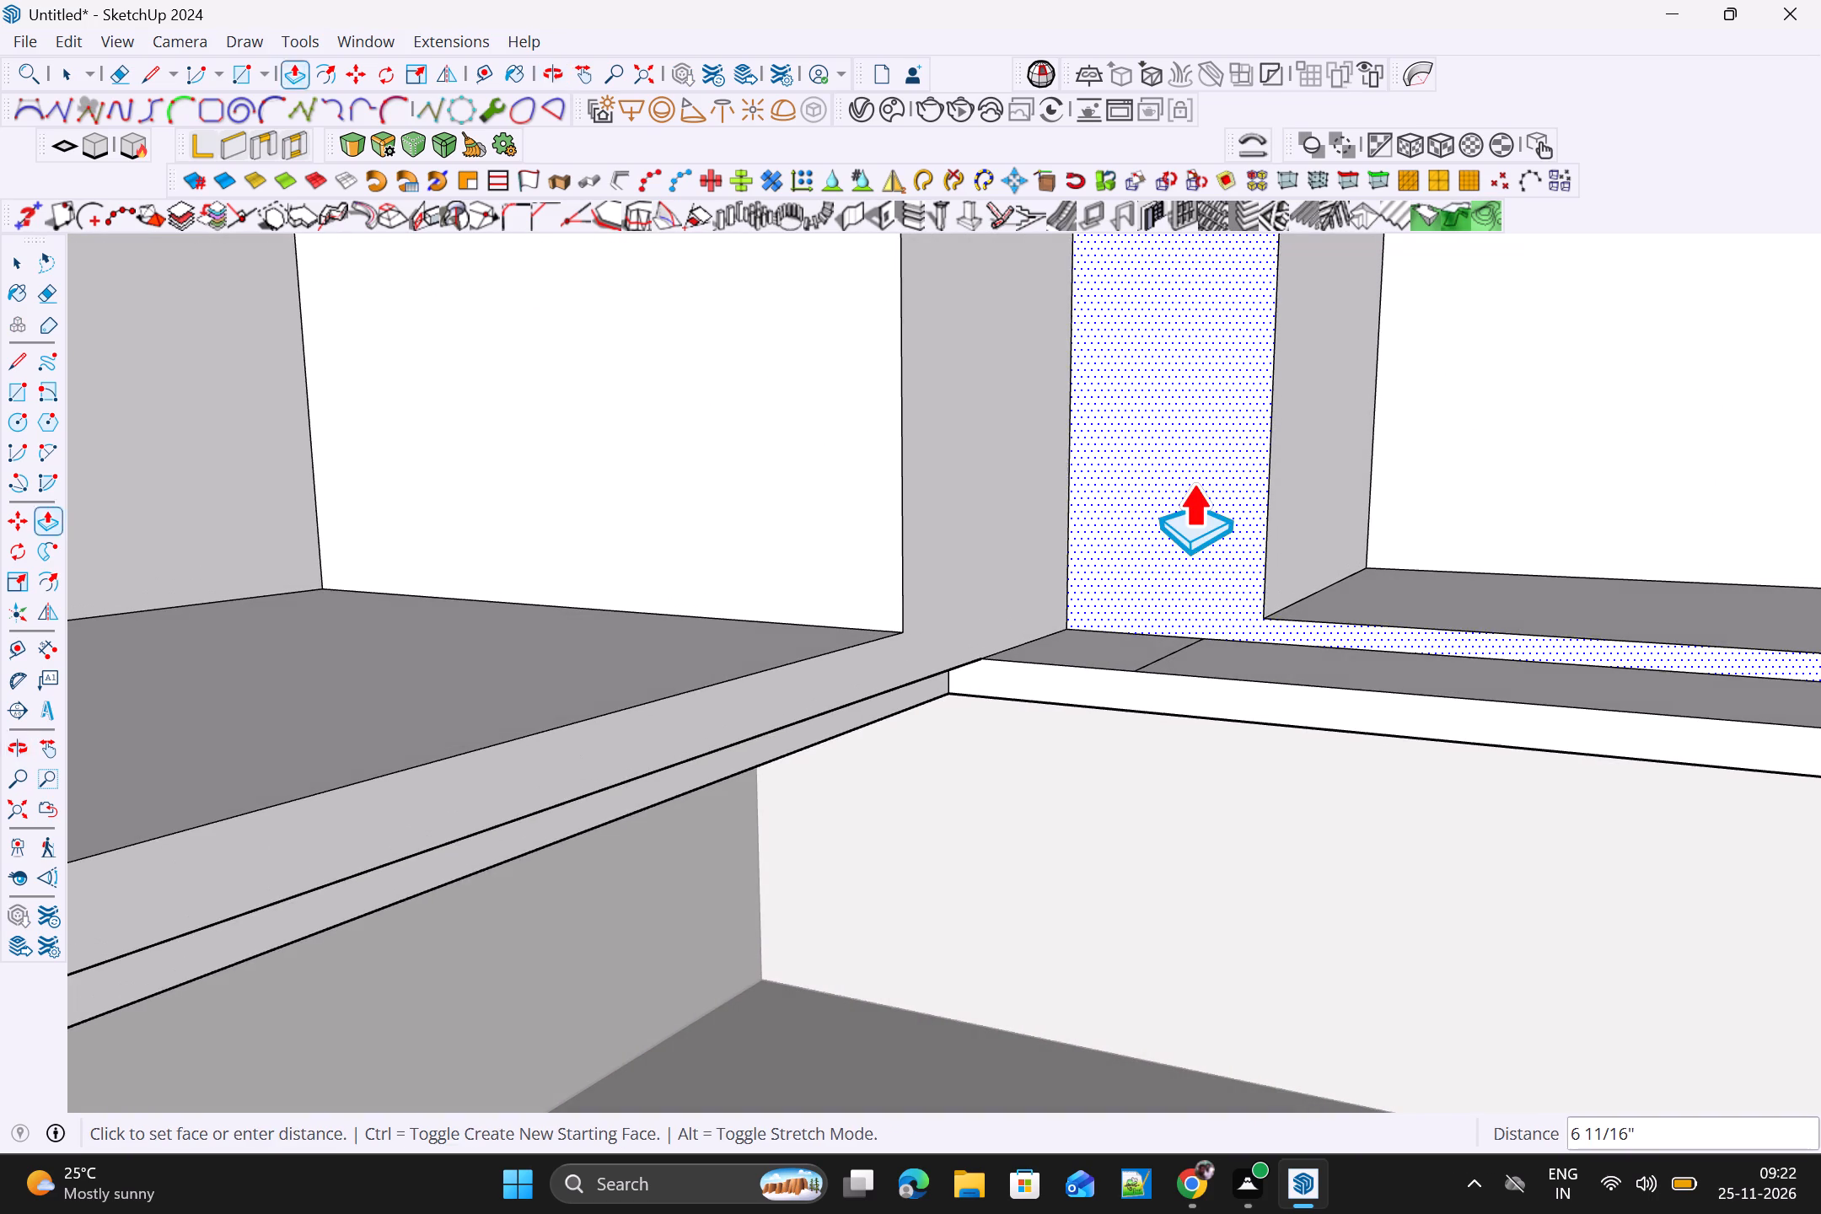
click(1144, 514)
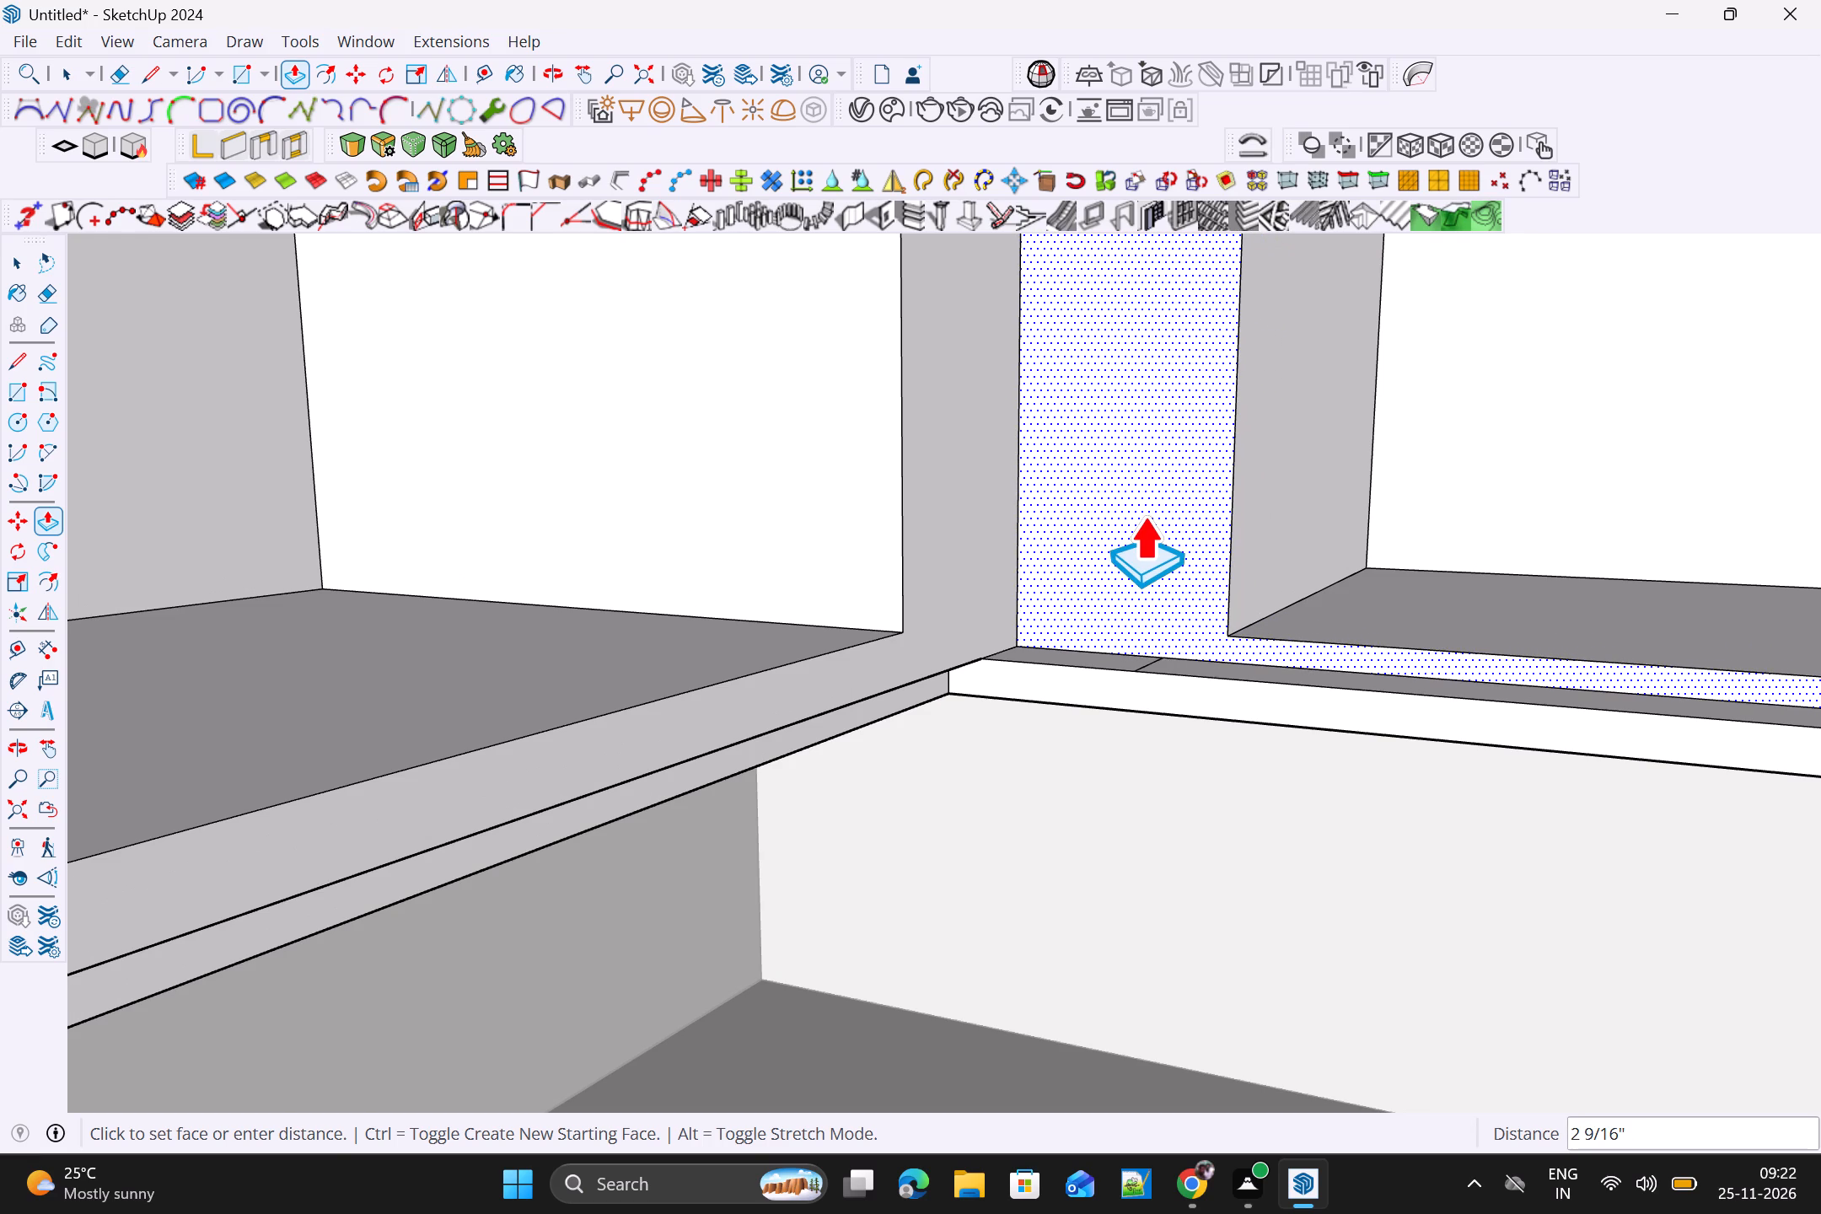
Push the upper short leg's protruding base strip face inward about 3 1/2", behind its front frame, and leave the cabinet group.
key(space)
click(1072, 691)
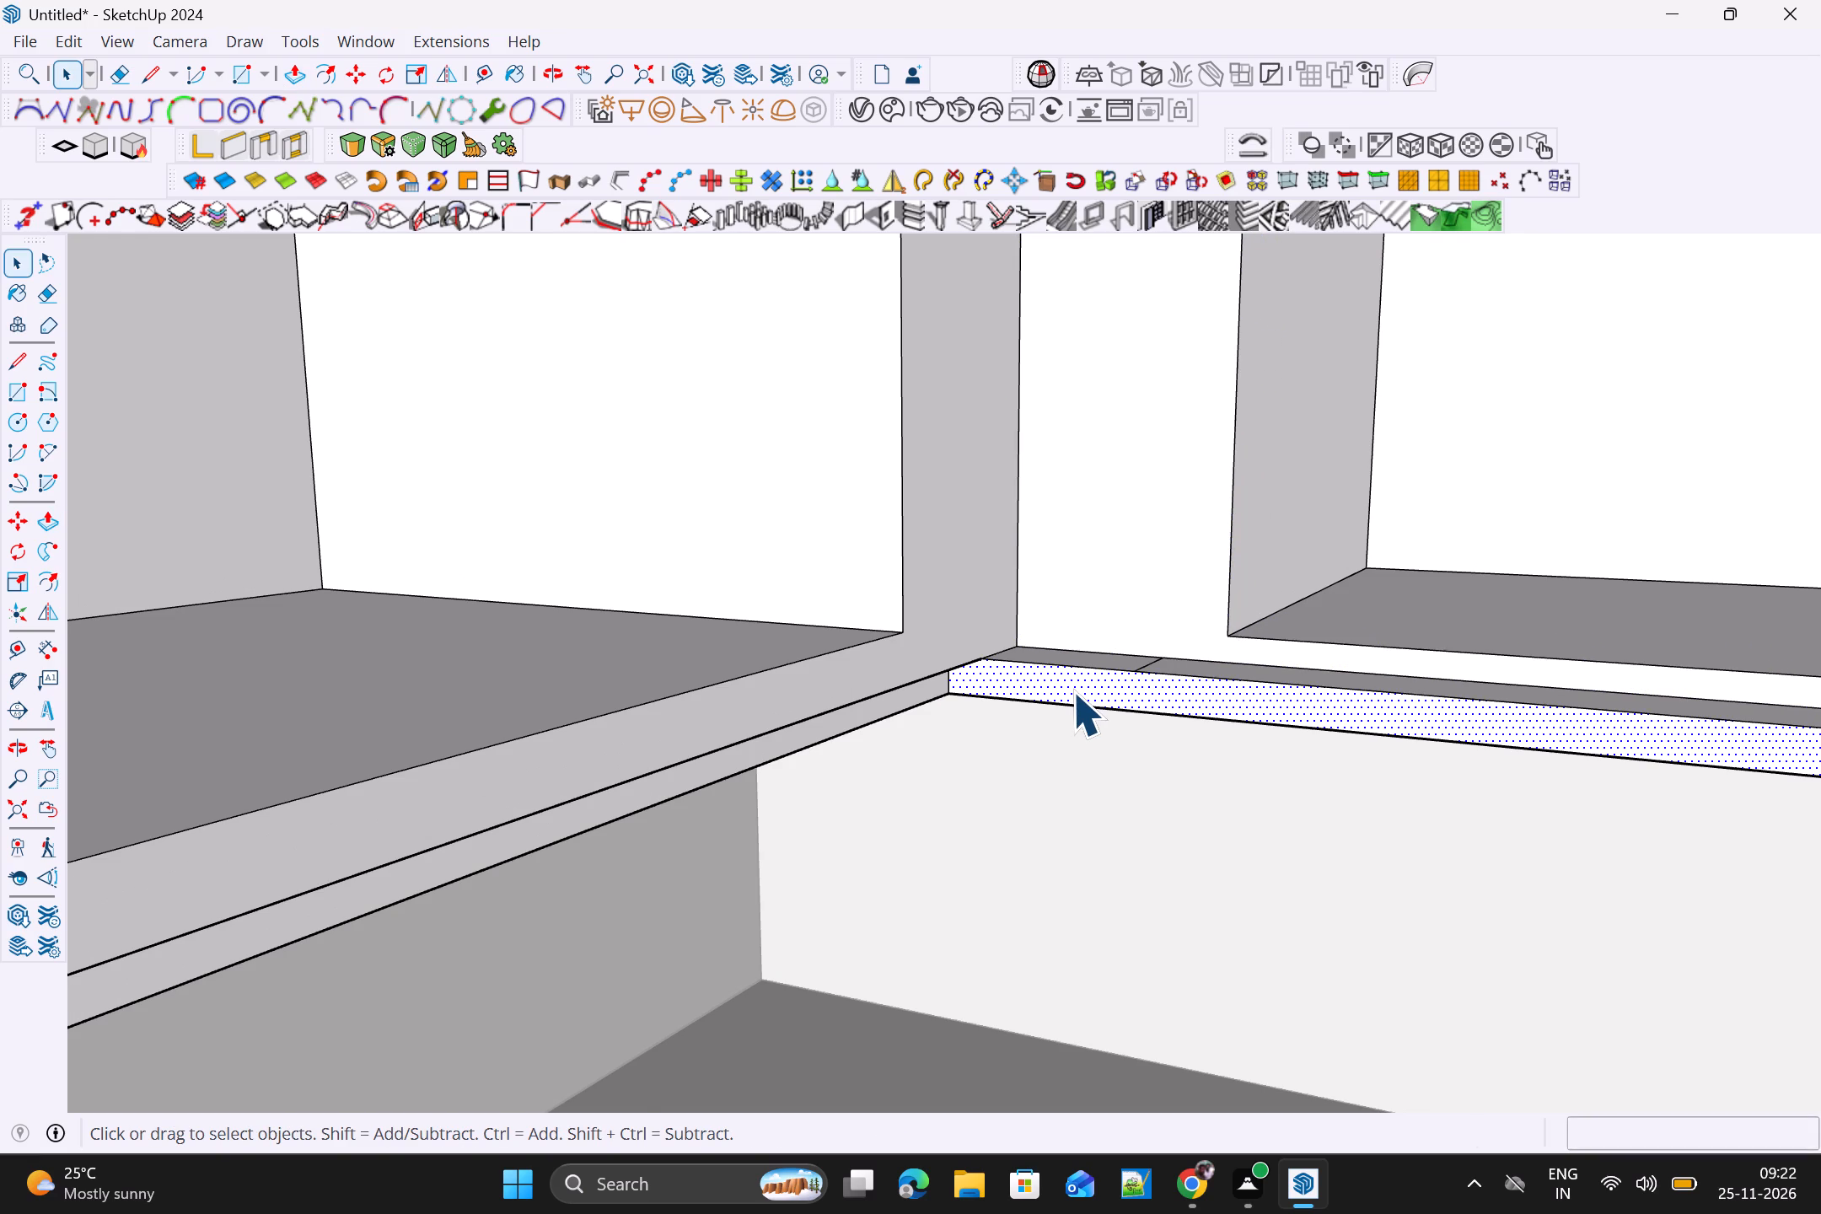
key(p)
click(1072, 683)
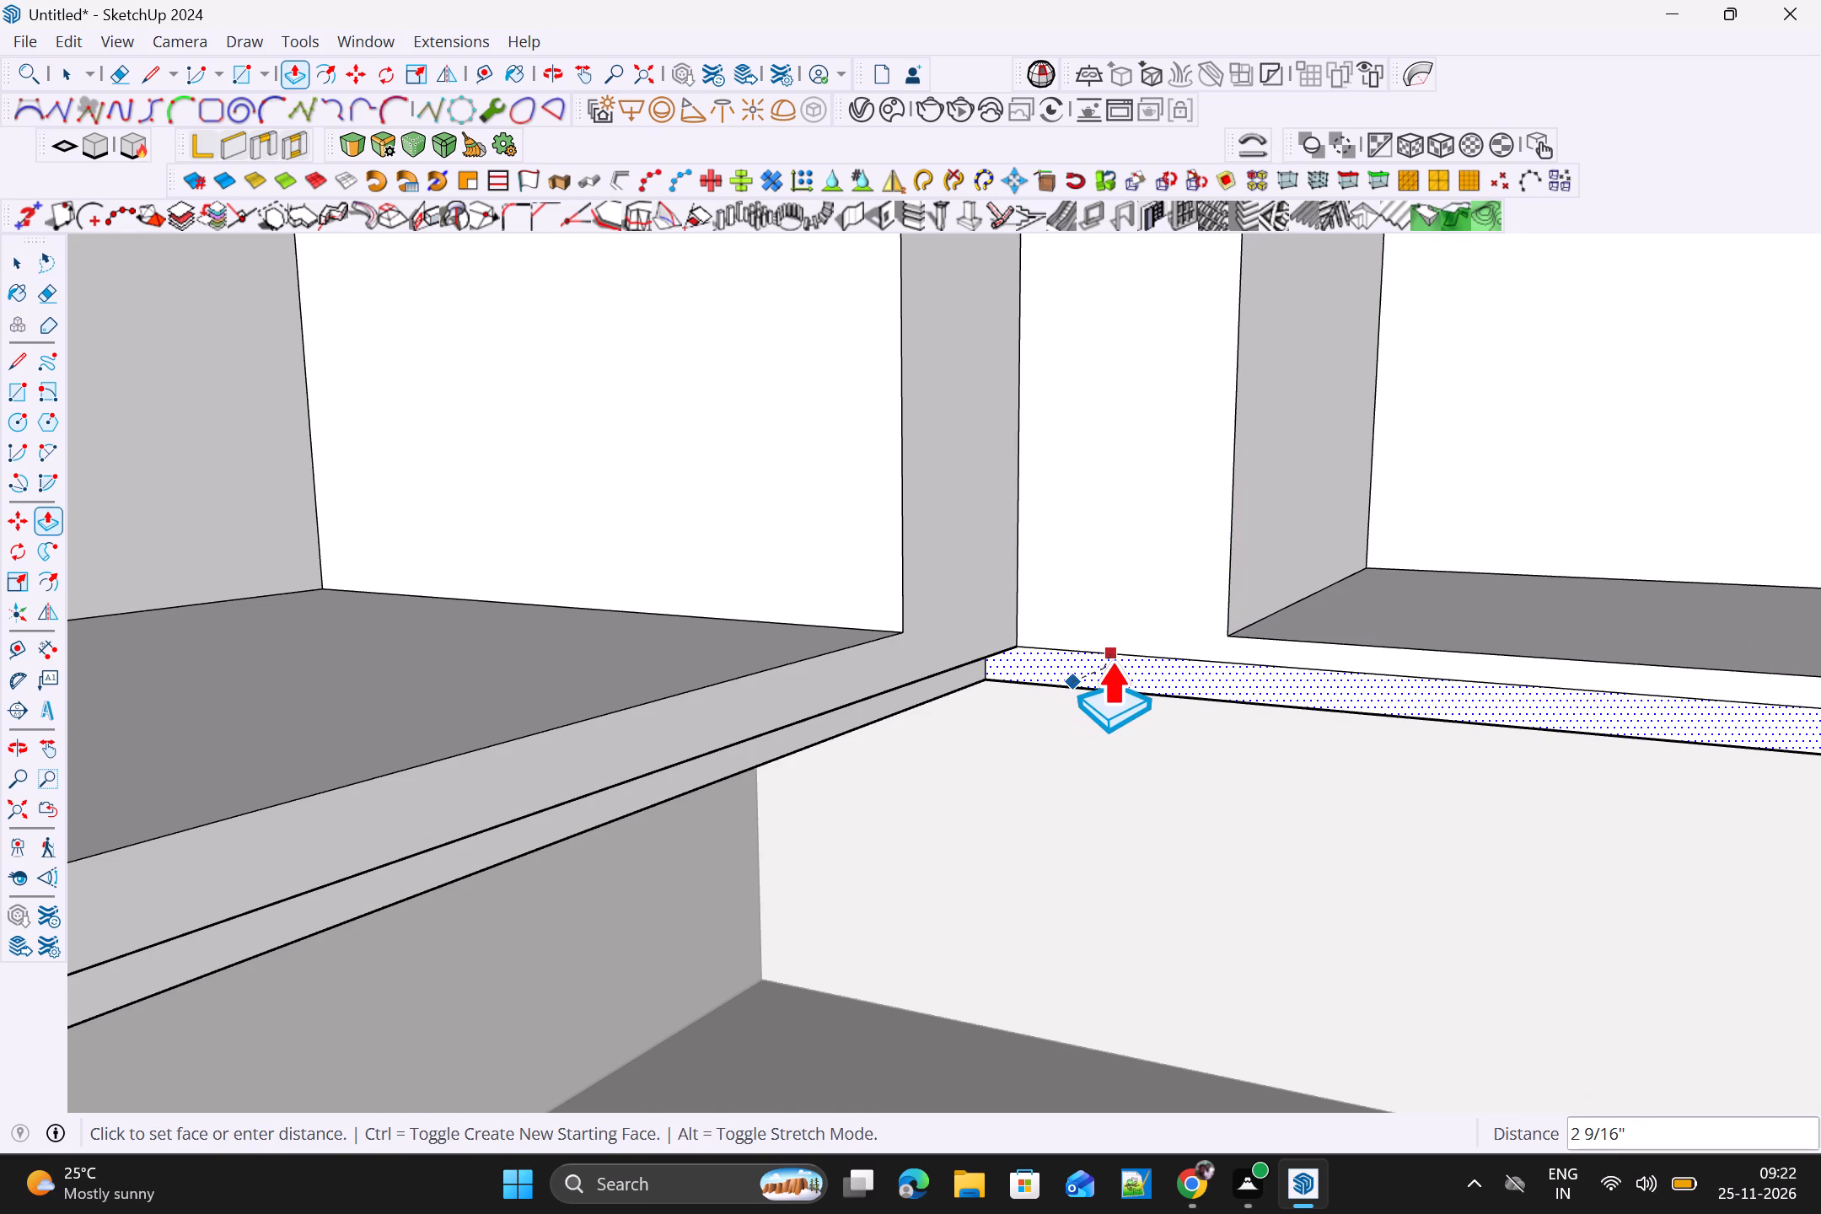
scroll(1111, 659, up, 3)
middle_drag(1111, 661, 1154, 540)
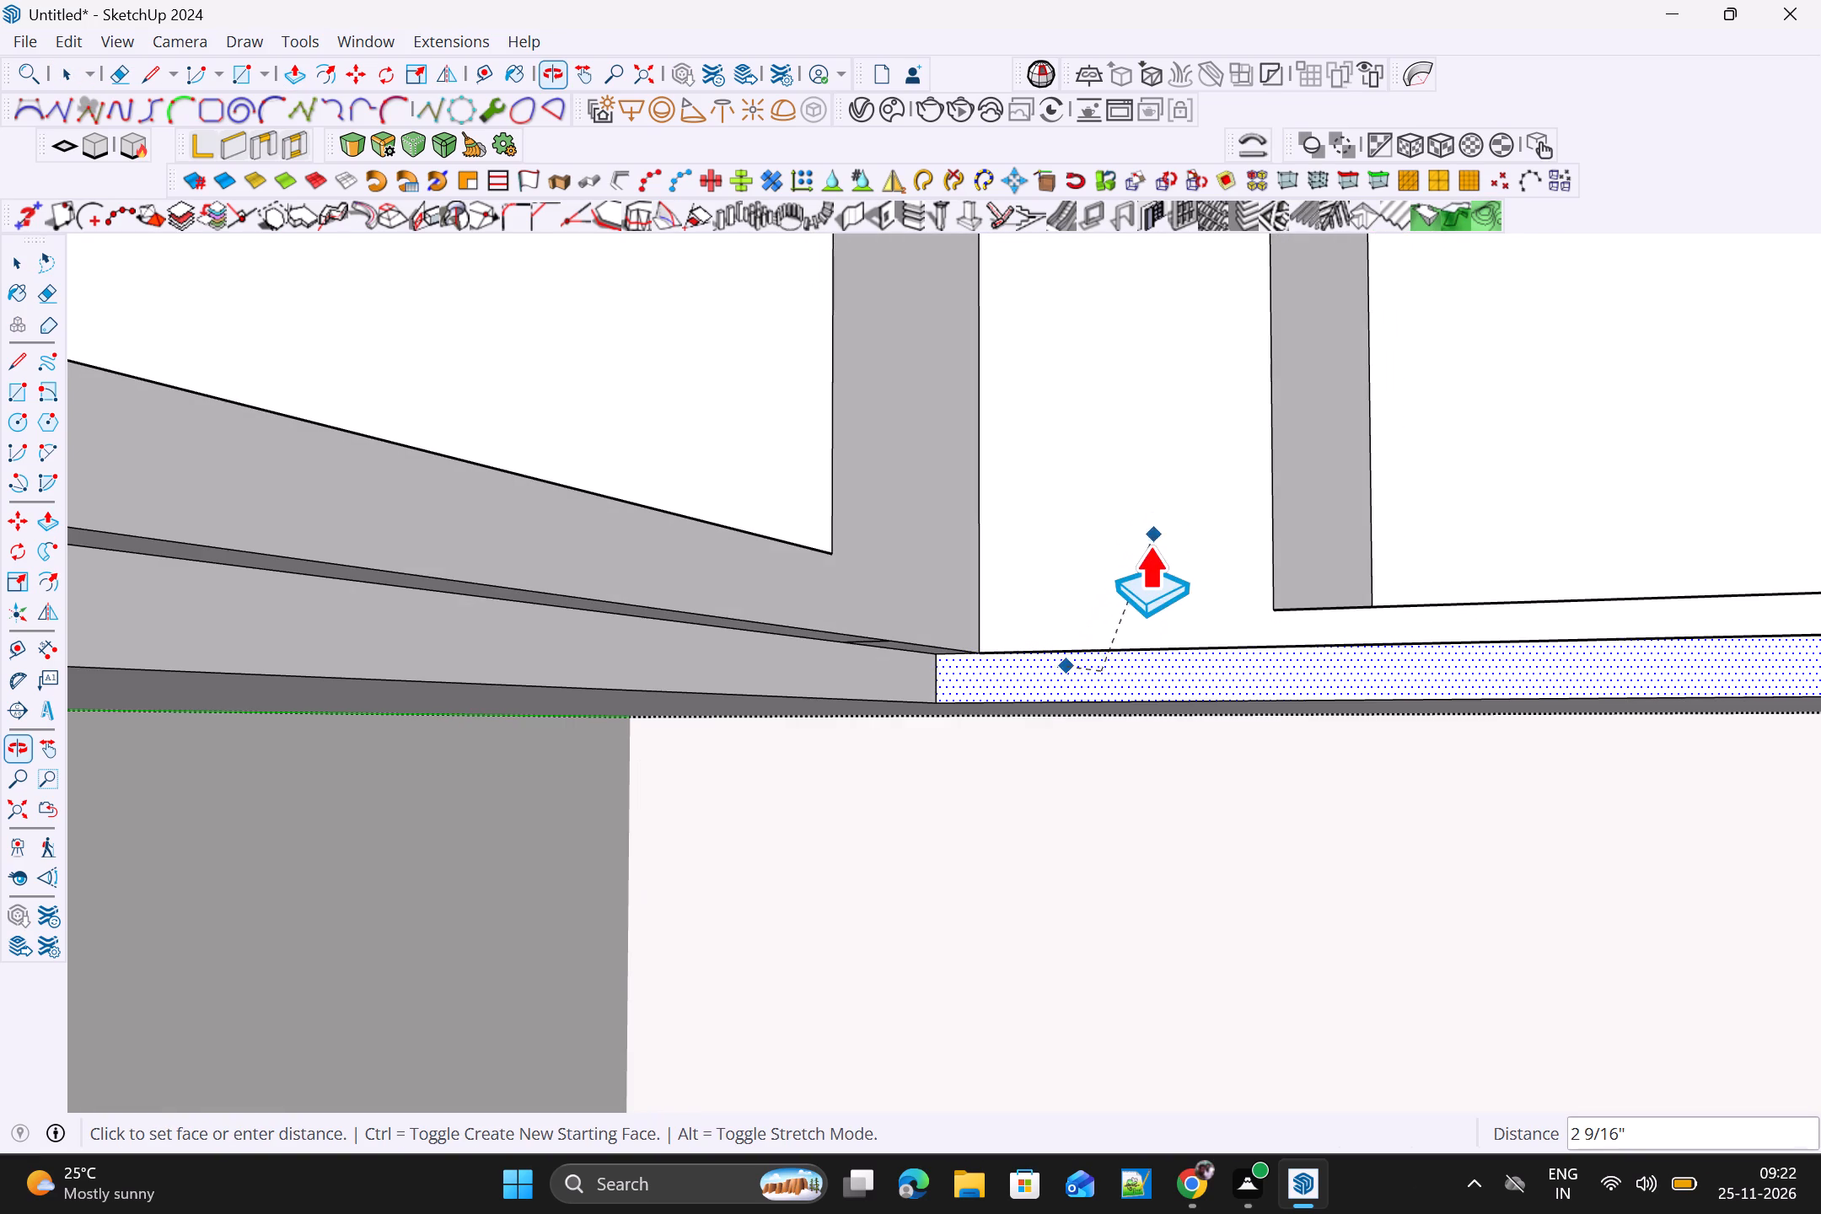
click(1114, 673)
scroll(1117, 671, down, 20)
scroll(1117, 671, down, 1)
scroll(1154, 684, up, 1)
middle_drag(1155, 687, 1122, 760)
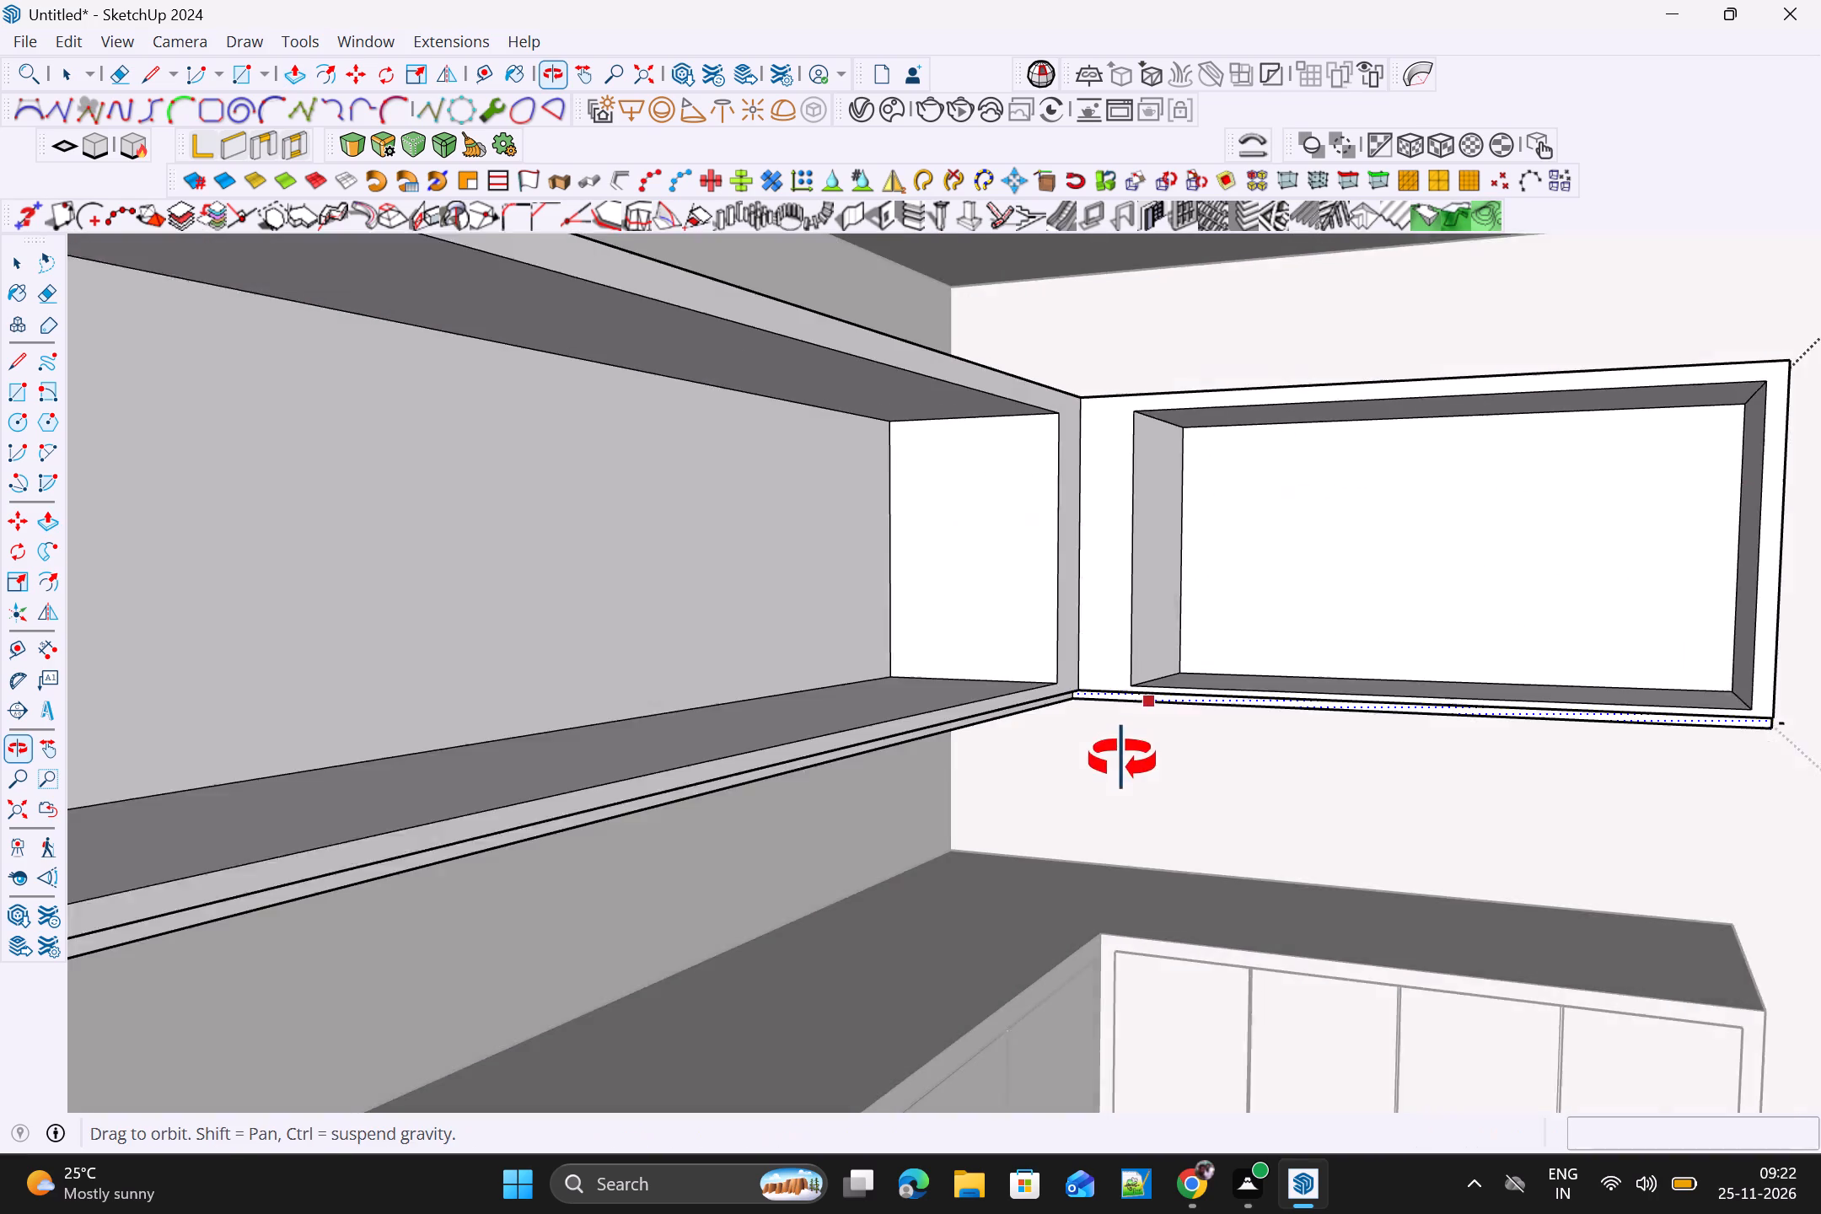
middle_drag(1122, 760, 1053, 780)
key(space)
scroll(1048, 763, down, 8)
middle_drag(1049, 789, 1104, 771)
click(258, 637)
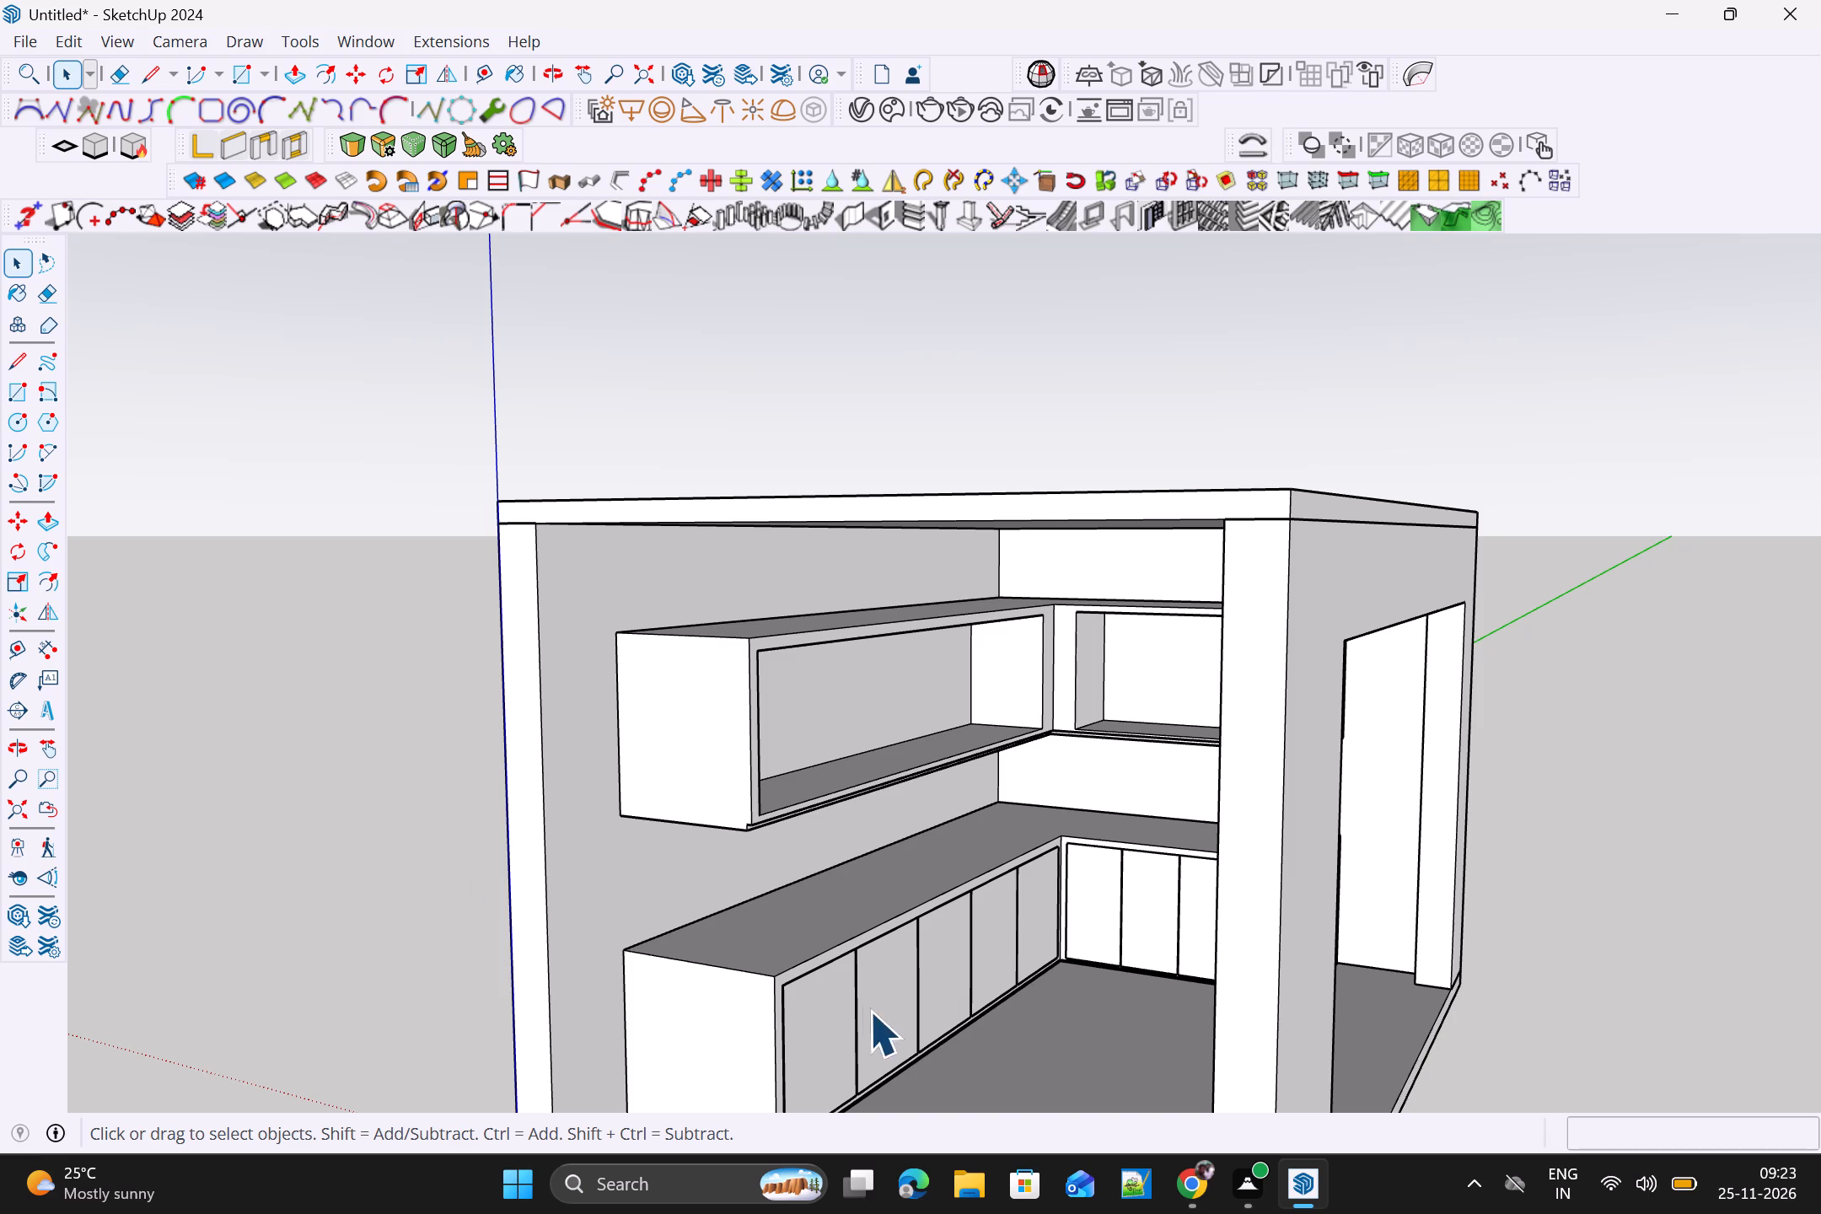
Copy the base counter long leg's five-door panel group up into the upper cabinet's long leg front opening.
click(818, 998)
key(m)
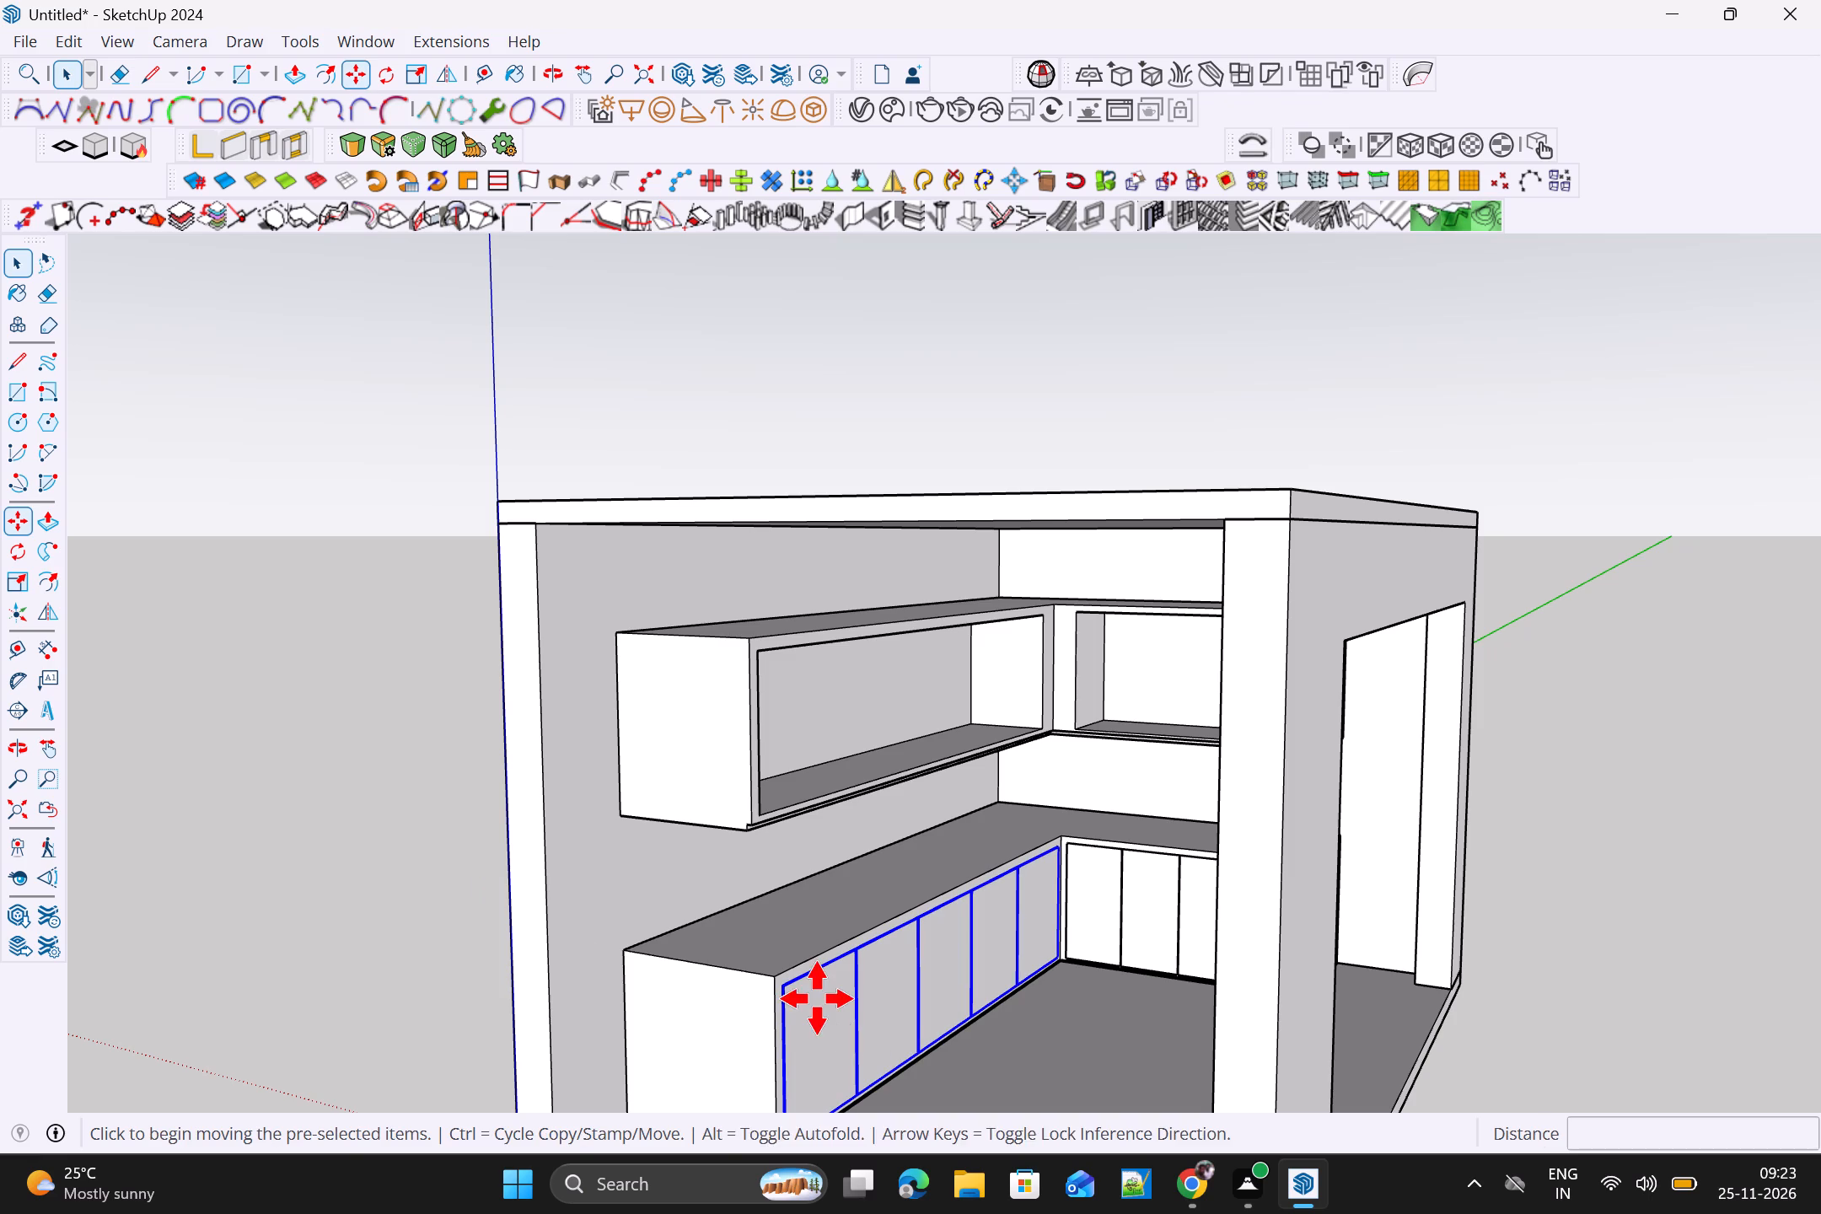
click(781, 986)
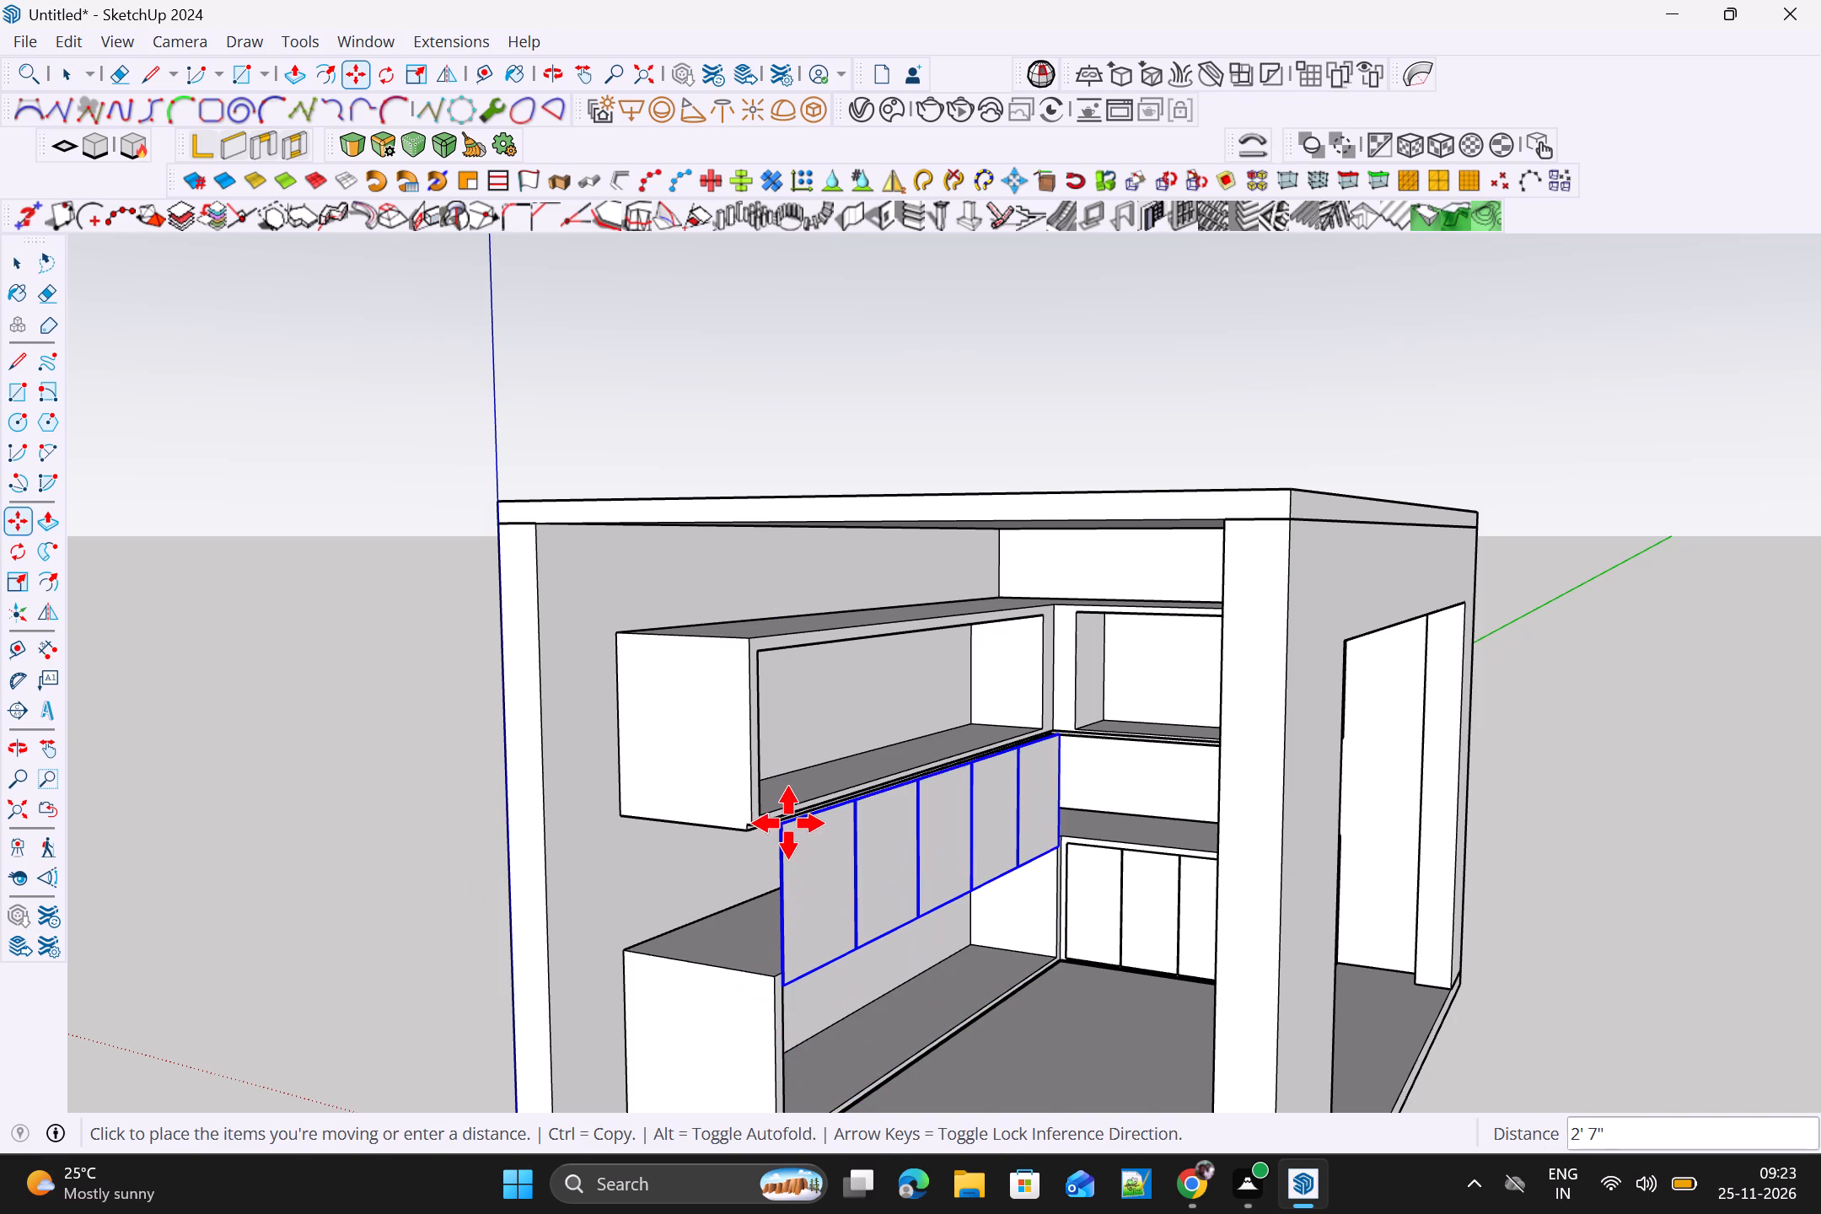
click(762, 661)
scroll(988, 787, down, 3)
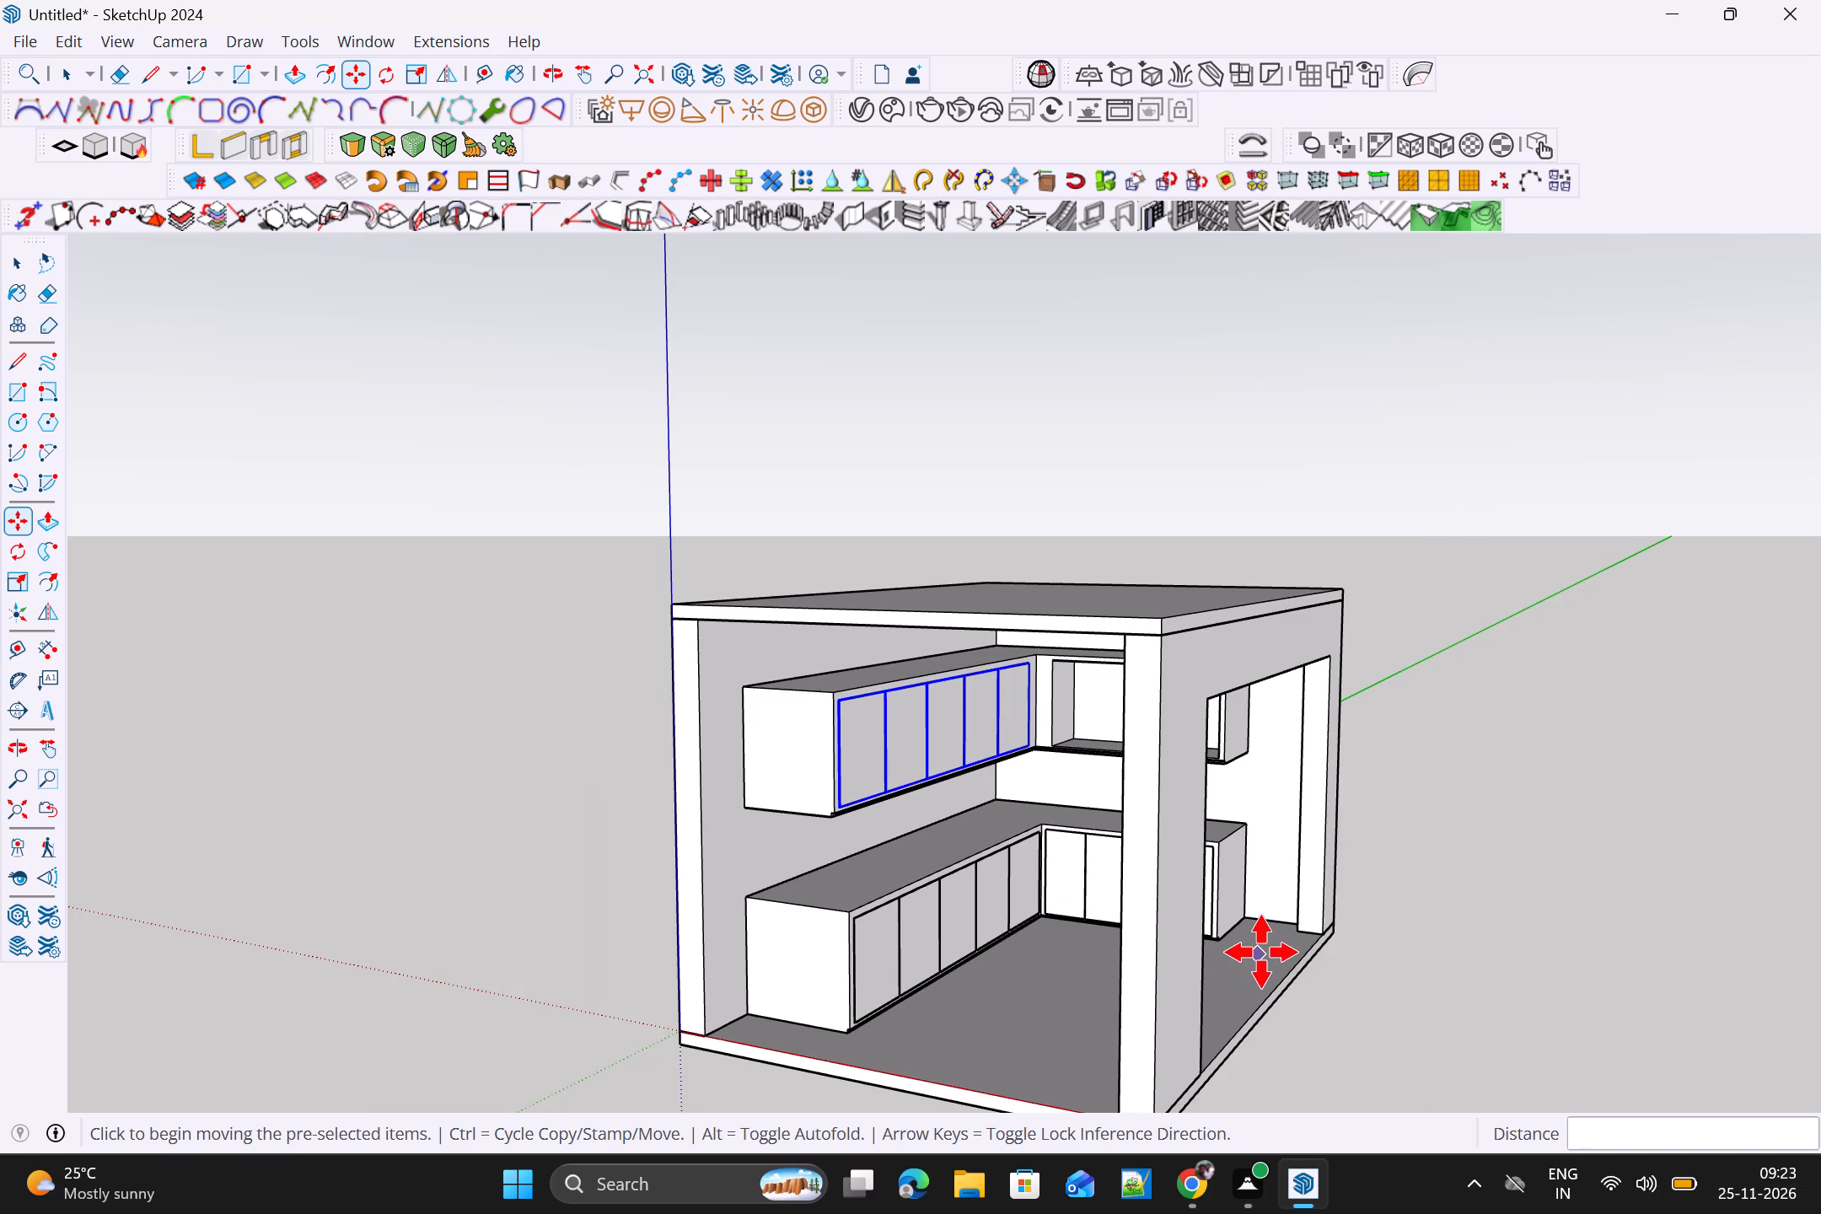
key(space)
click(1397, 974)
Copy the base counter short leg's four-door panel group up about 5' 3 5/16" to the upper short leg's front opening.
scroll(1120, 891, up, 3)
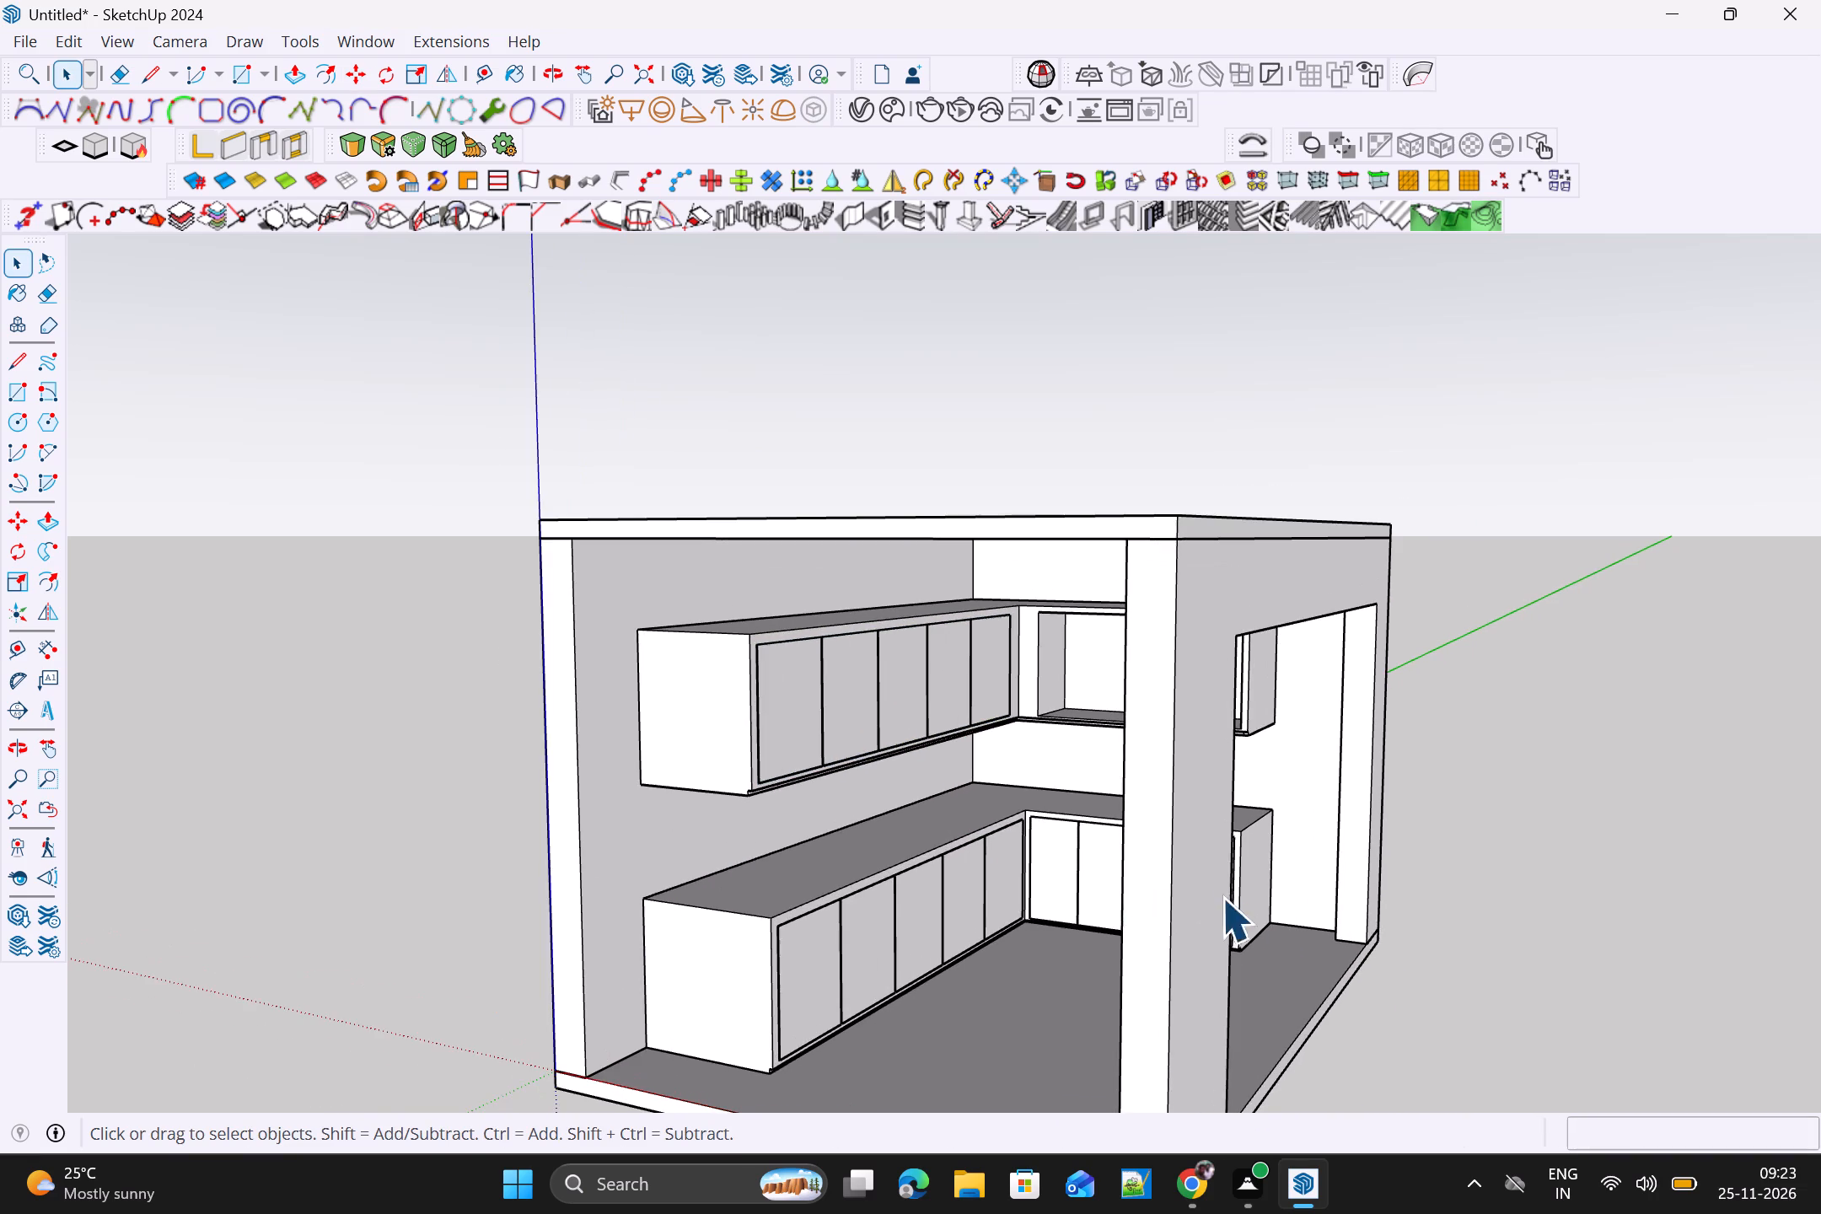
scroll(1222, 900, down, 3)
middle_drag(1384, 963, 1031, 940)
middle_drag(1113, 965, 1122, 966)
middle_drag(1123, 966, 1140, 964)
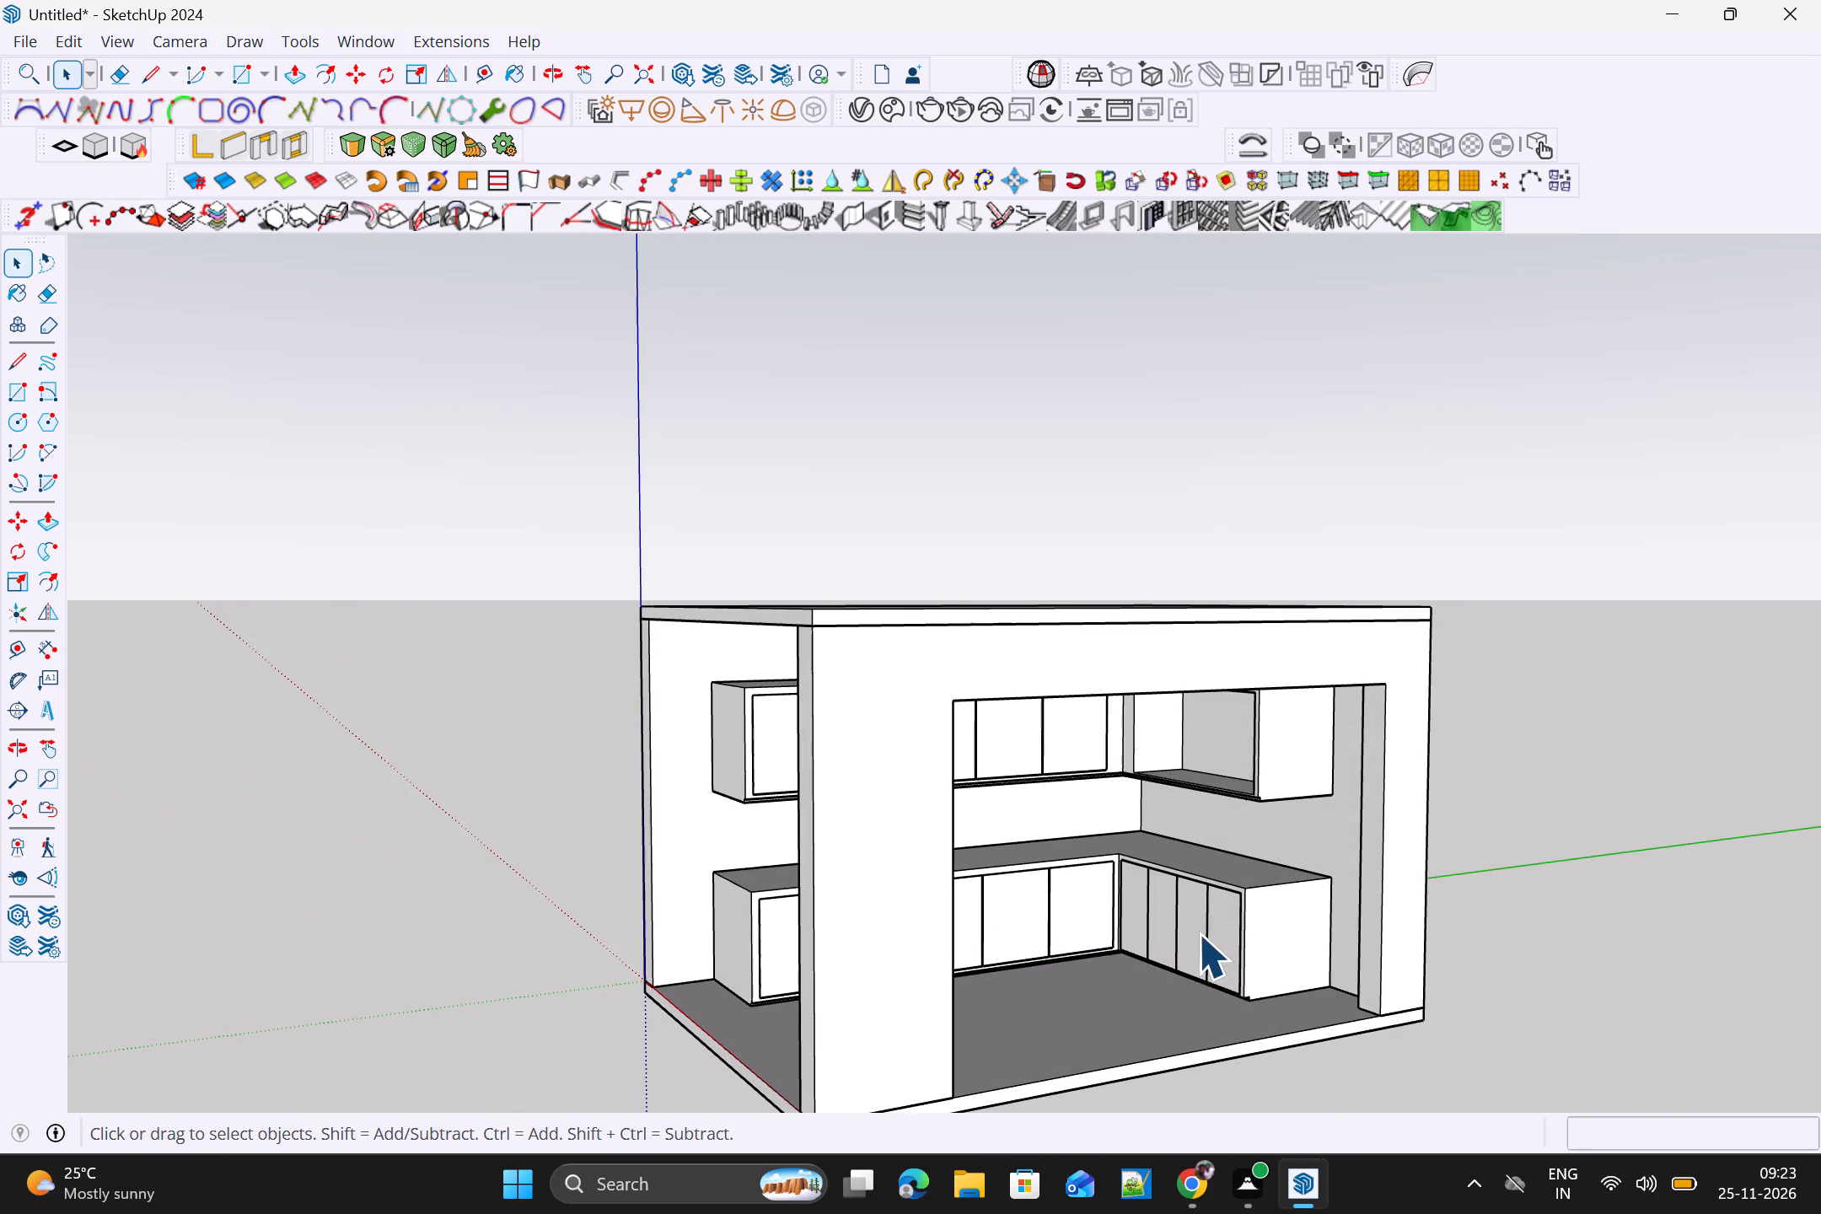
click(1200, 932)
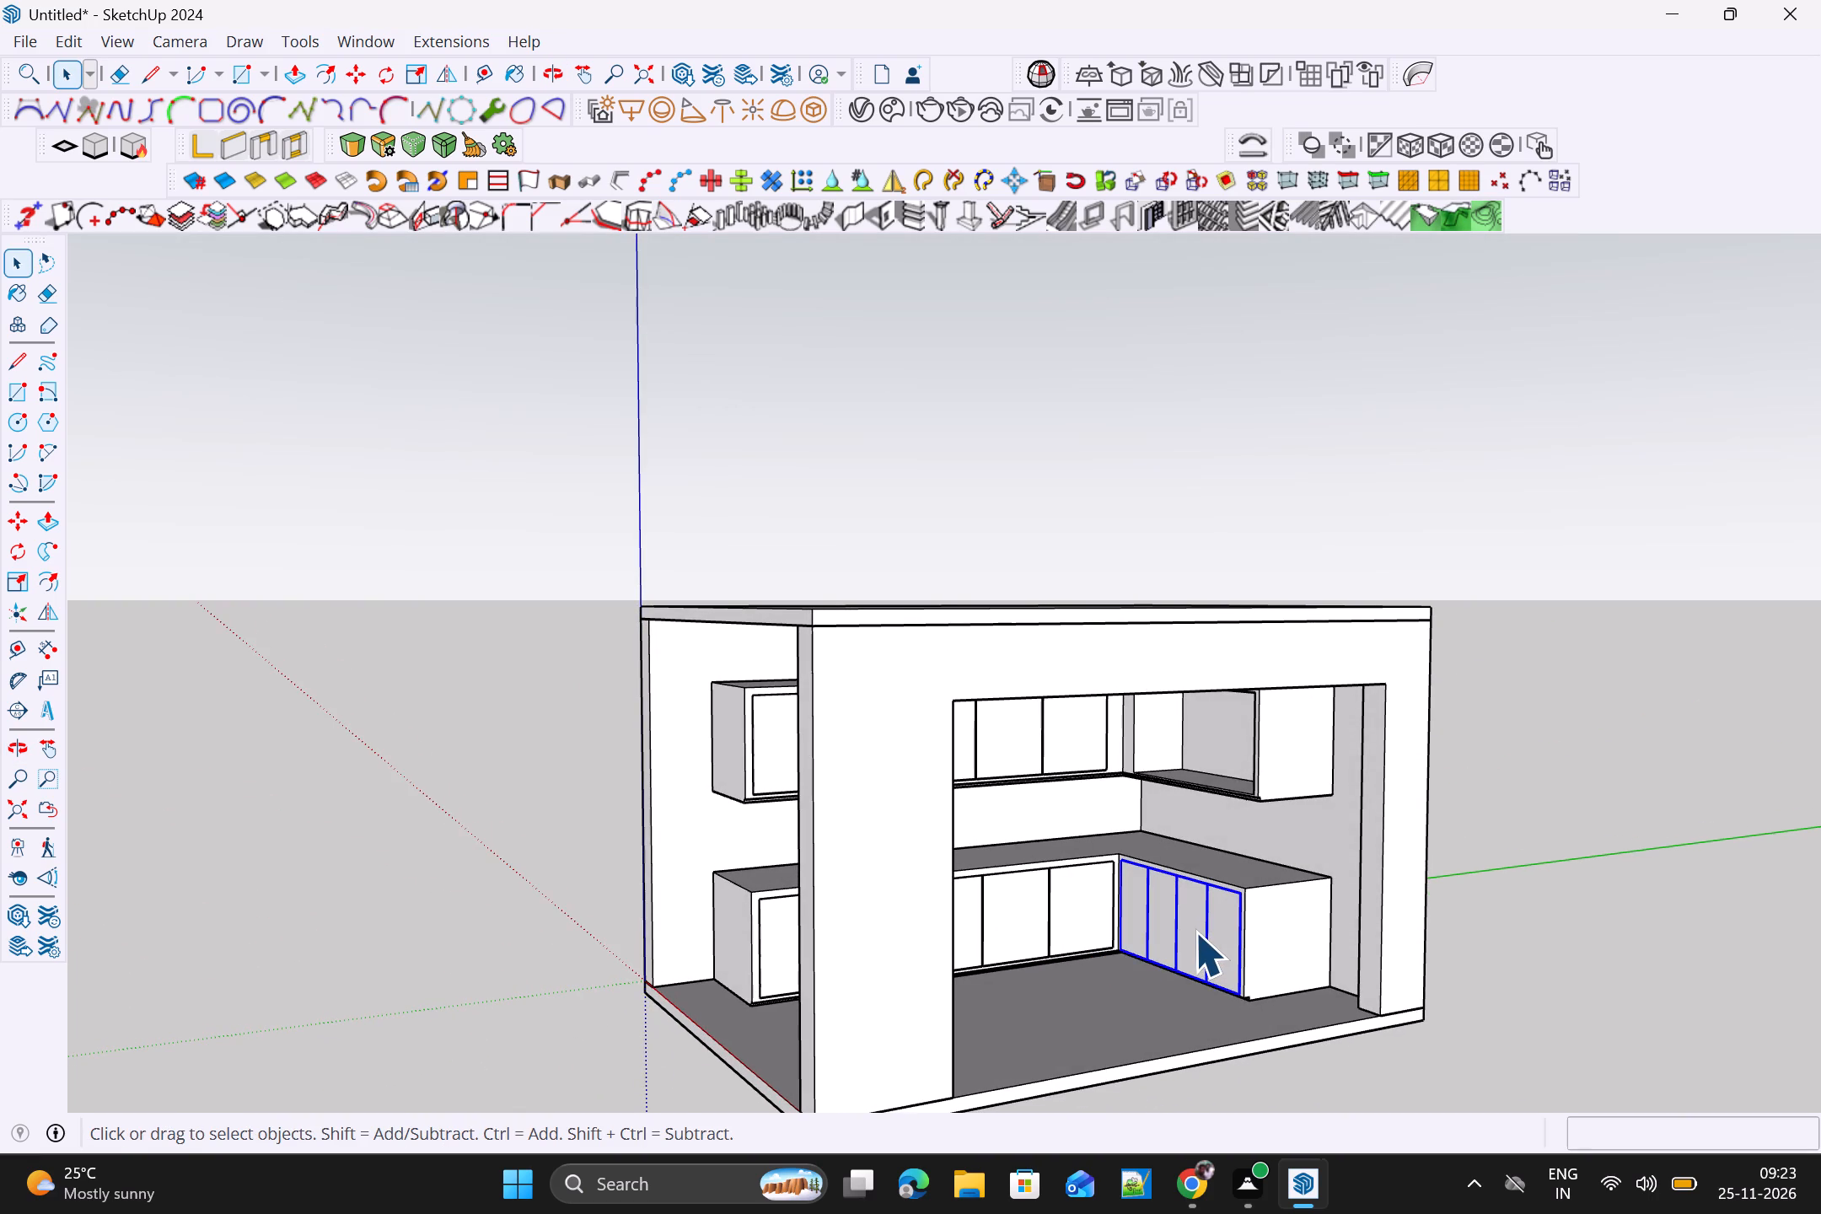
key(m)
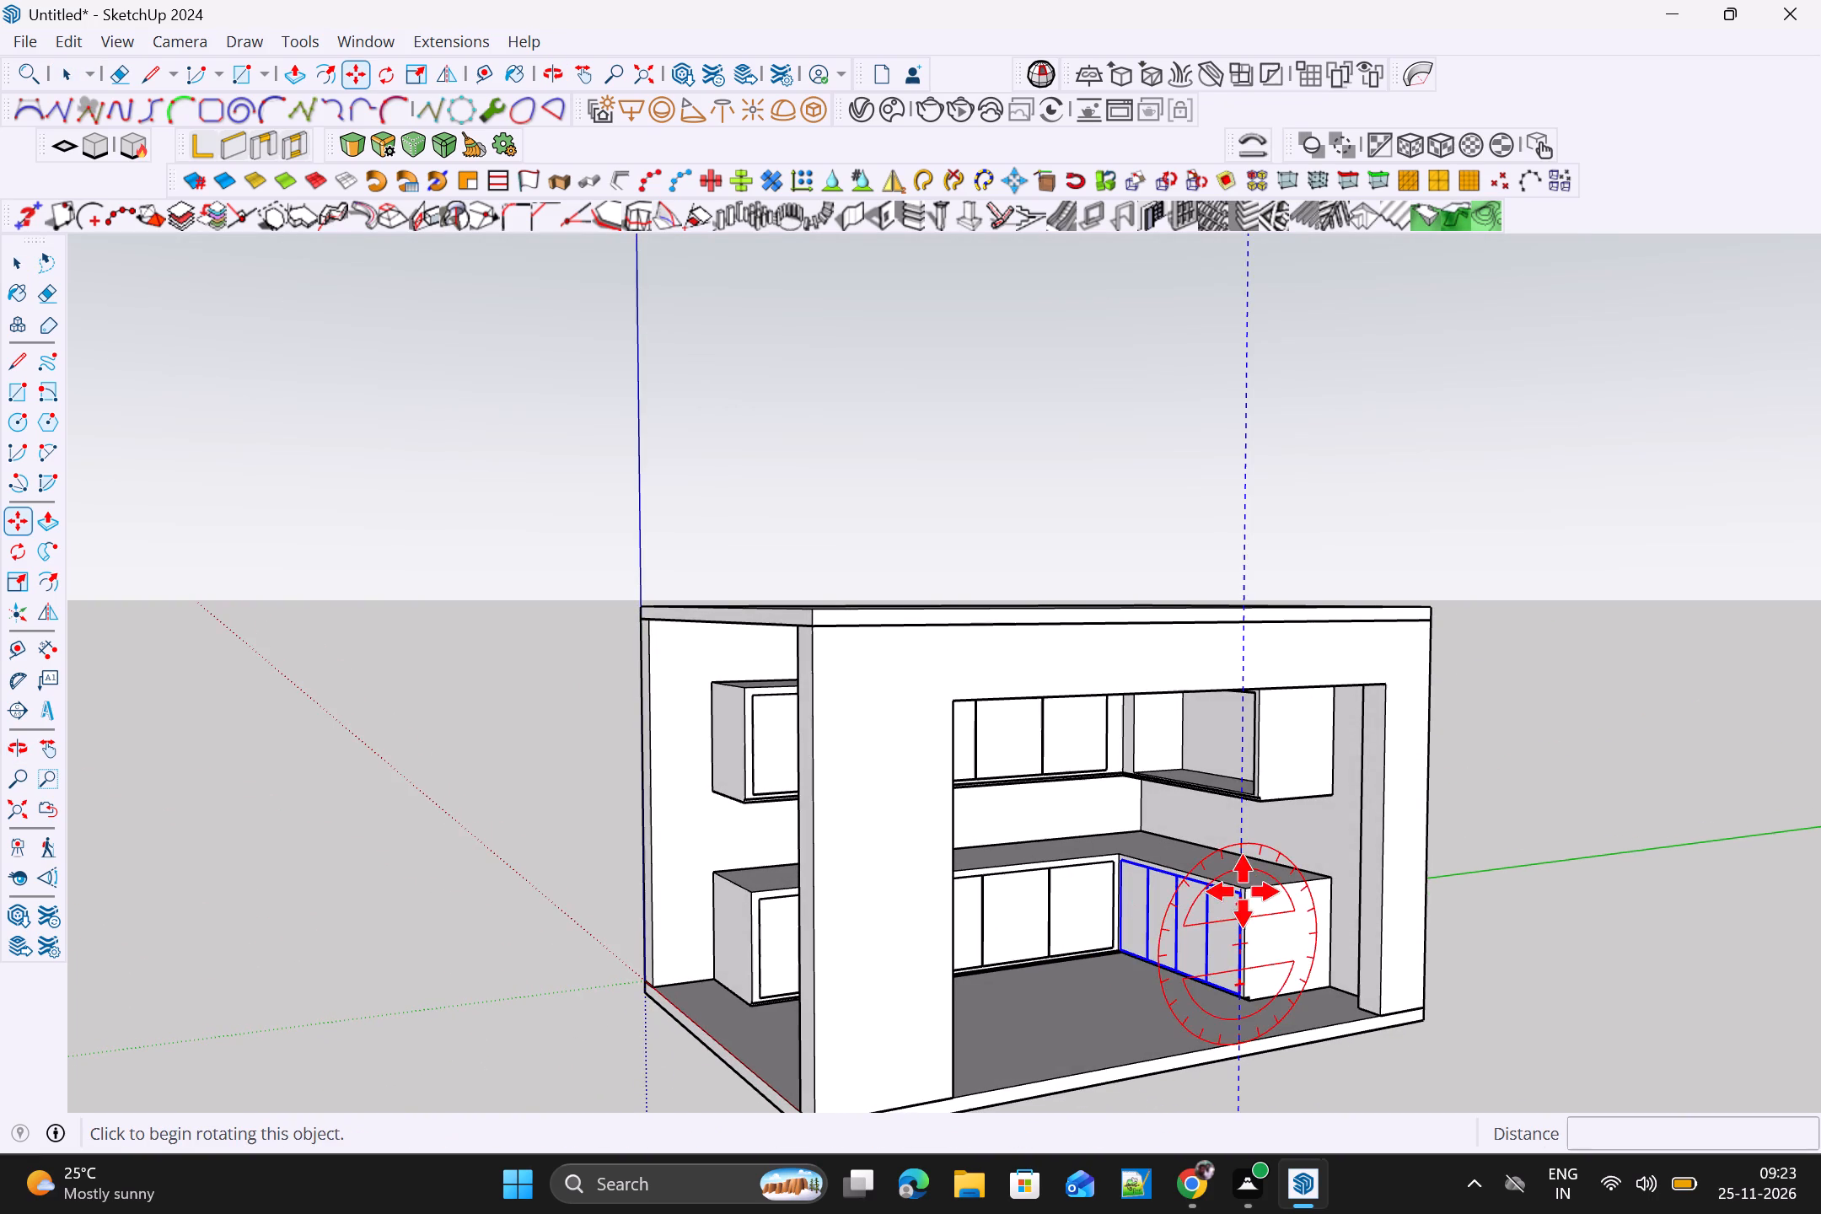
click(1234, 886)
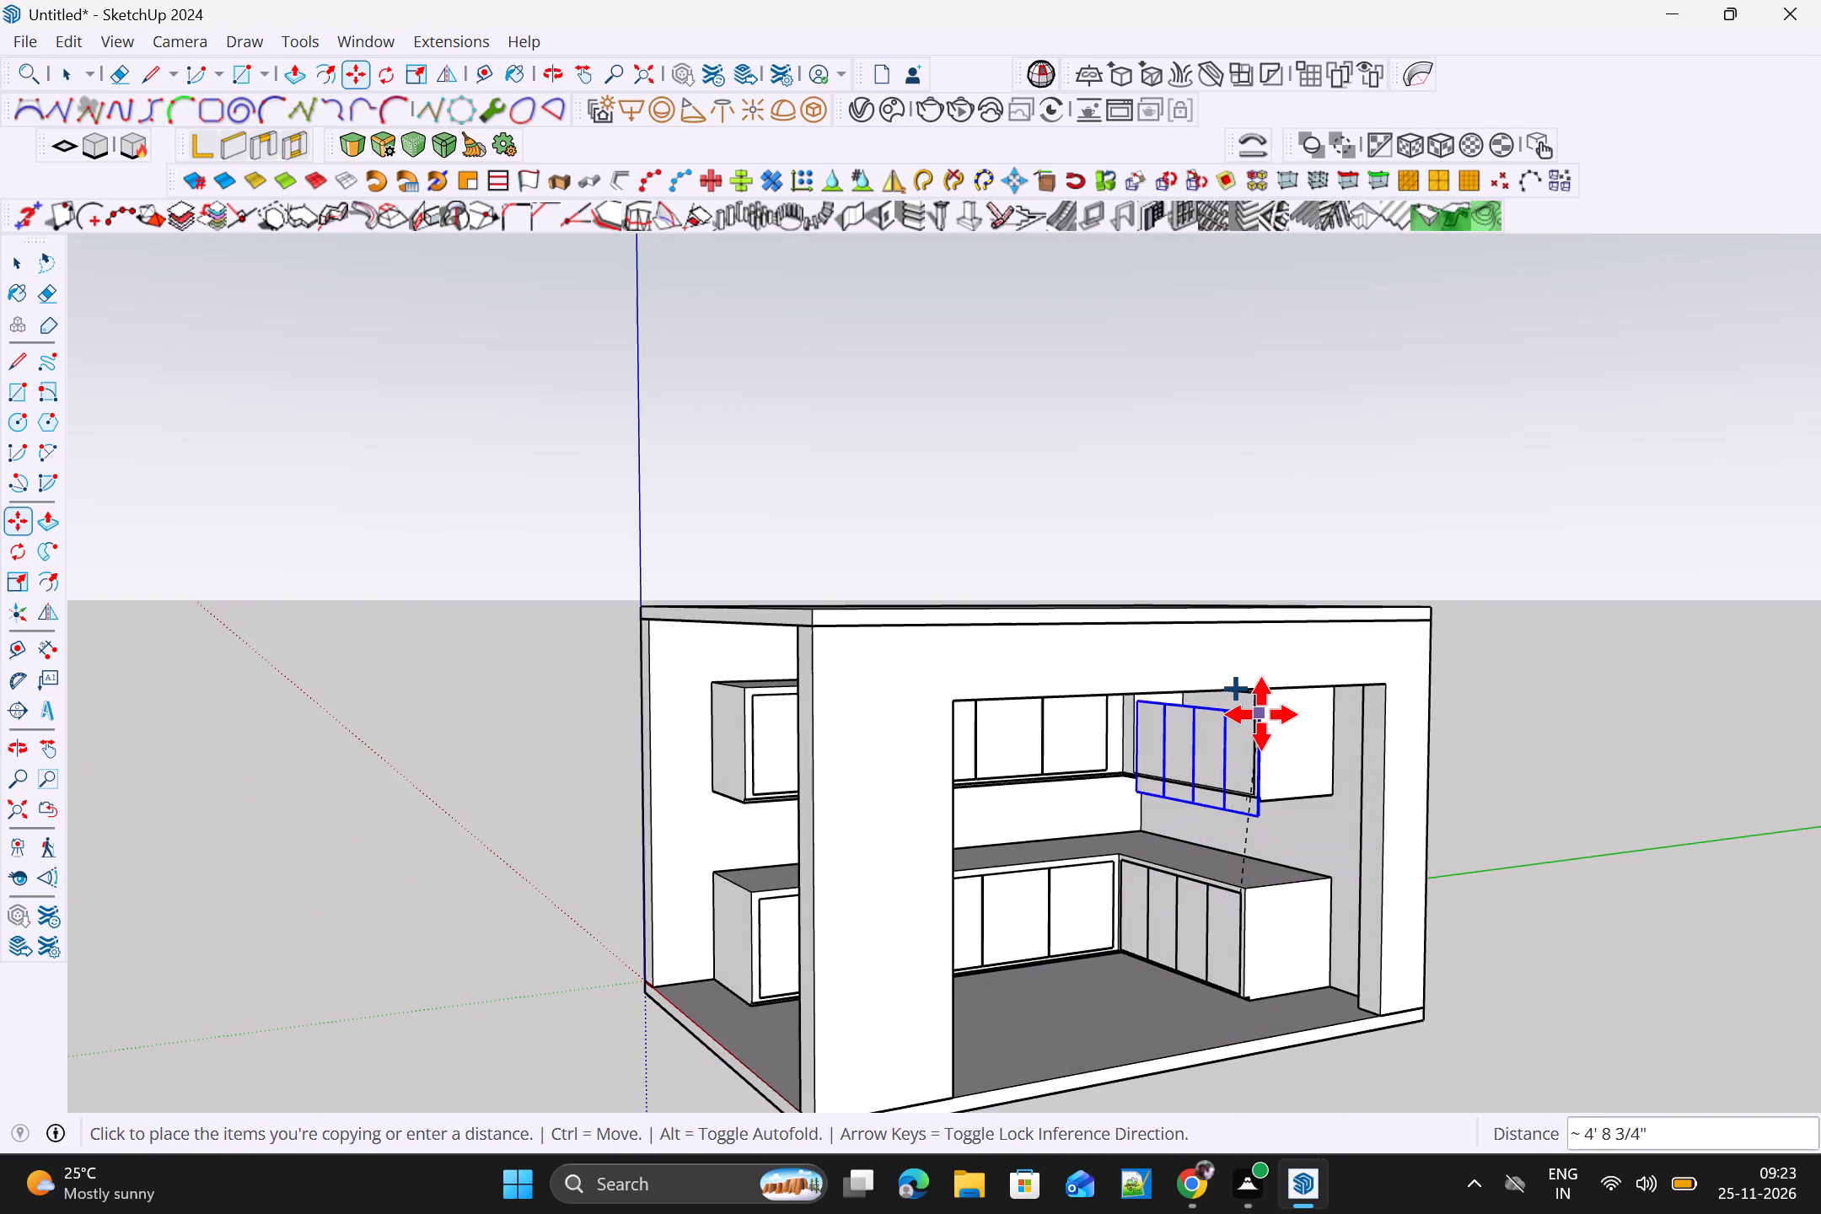
scroll(1261, 714, up, 6)
middle_drag(1261, 708, 1254, 625)
scroll(1239, 635, up, 3)
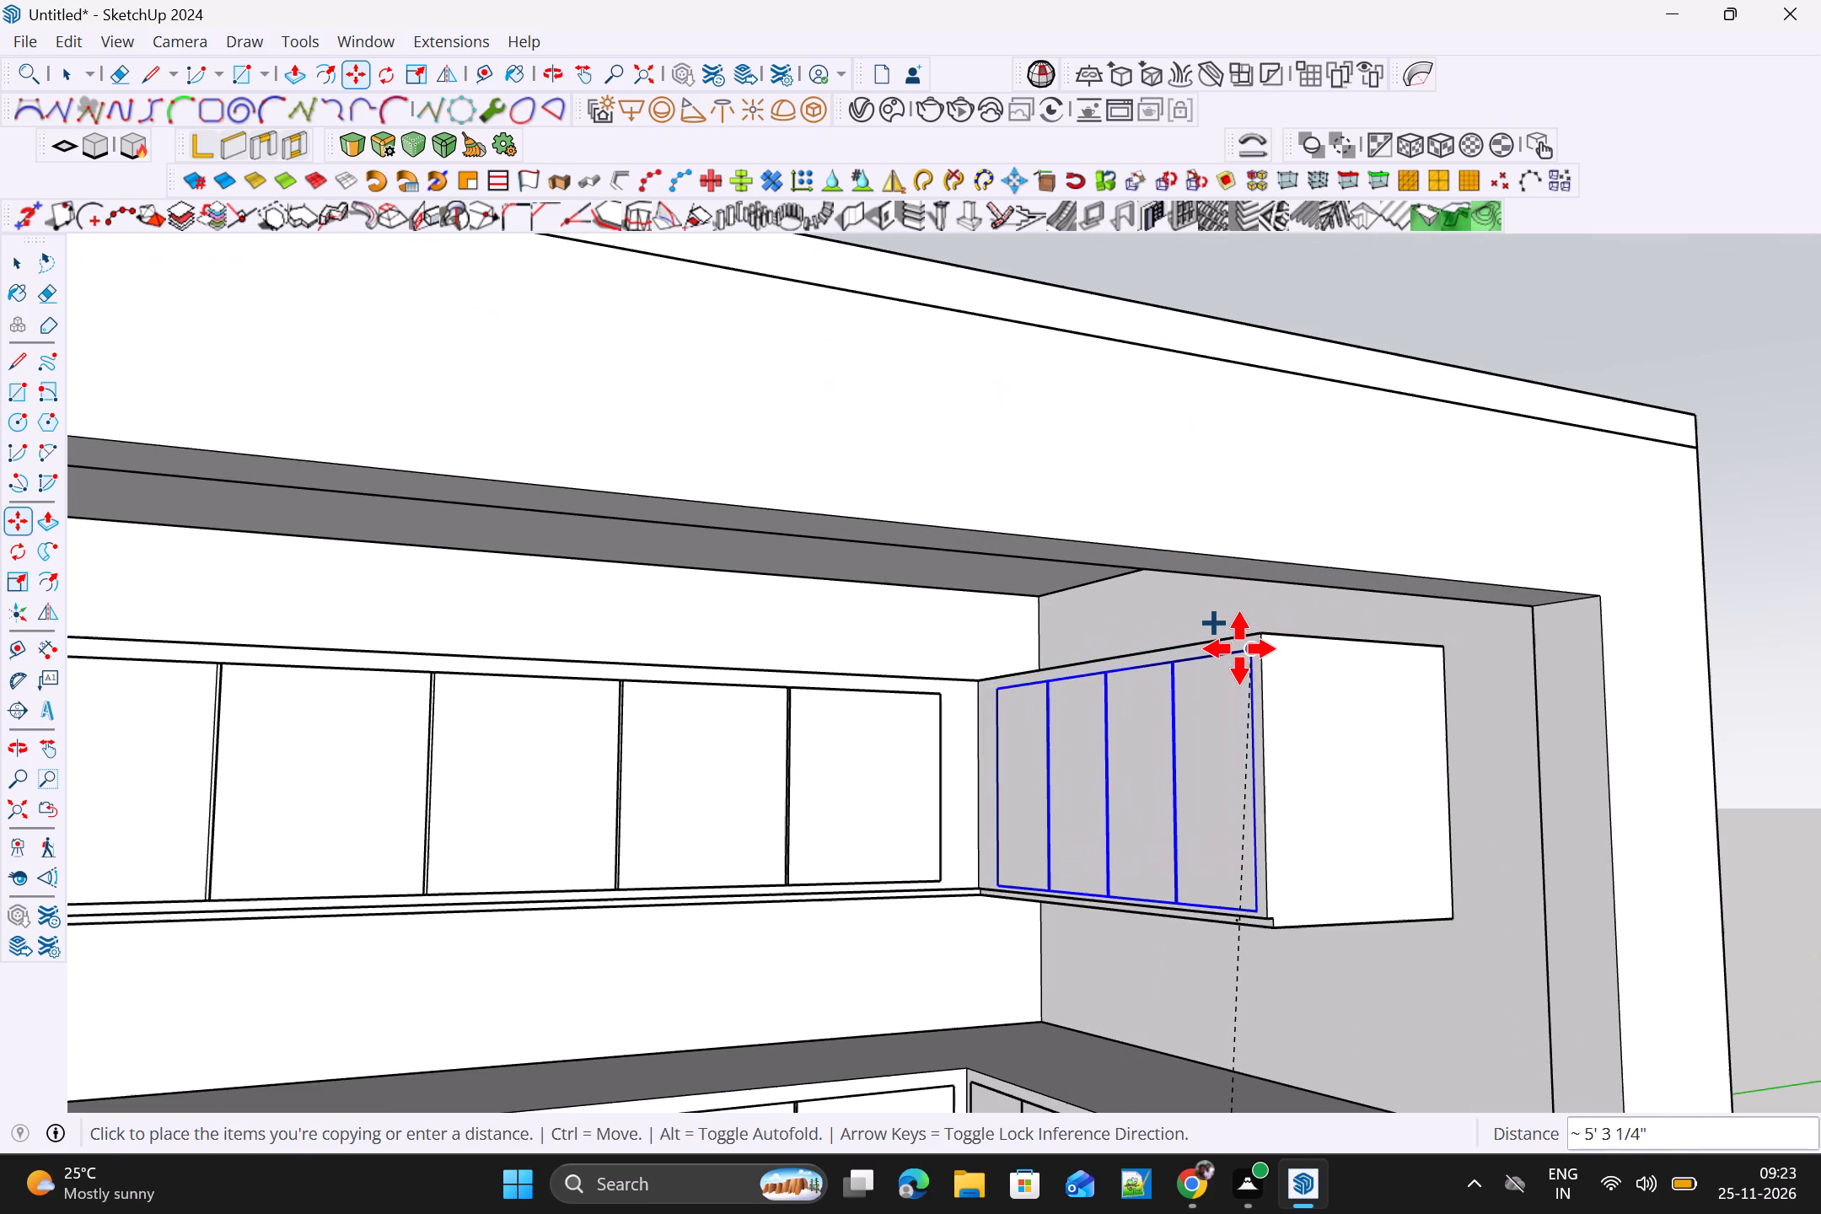
scroll(1240, 648, up, 7)
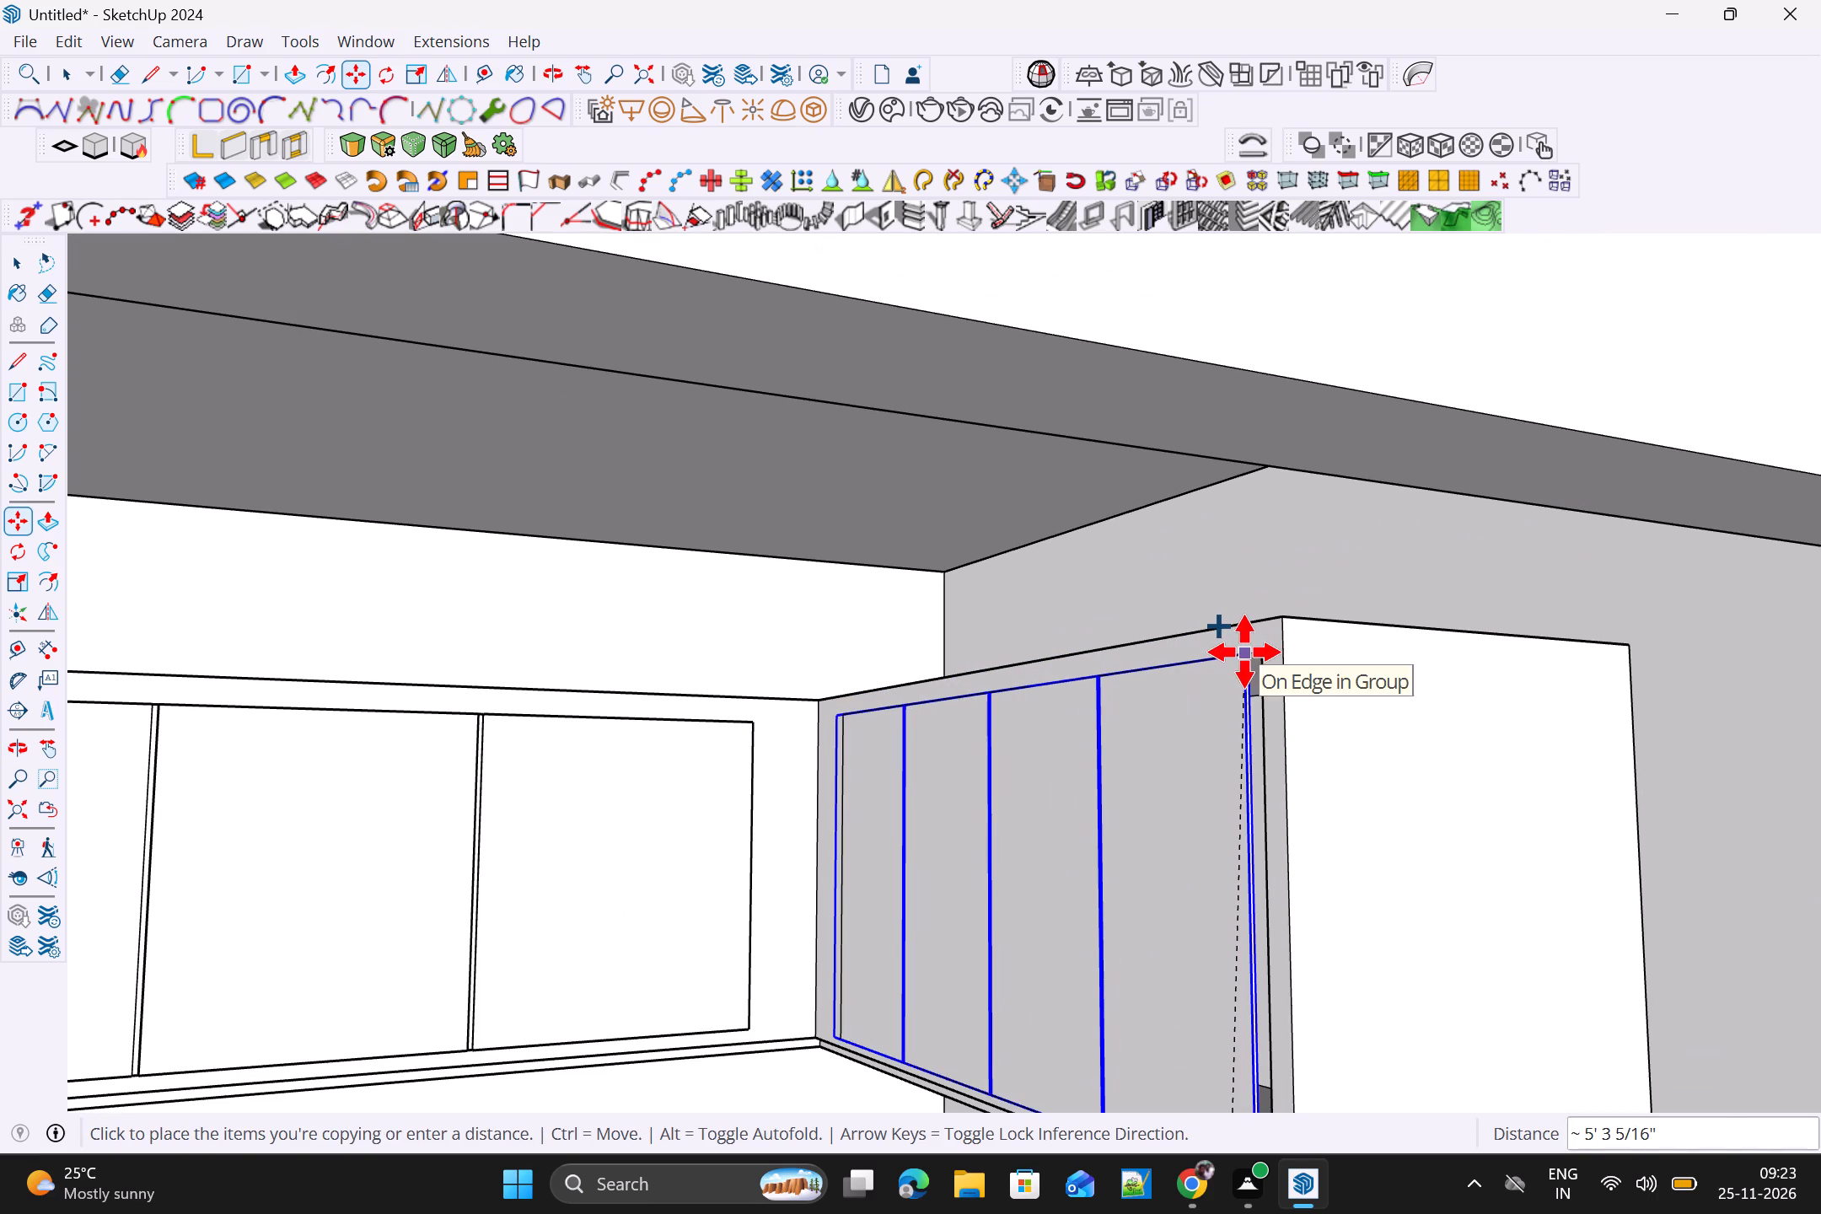
click(1244, 653)
Move the copied four-door panel group about 1 5/8" to meet the outer top corner of the upper short leg's opening.
scroll(1275, 647, up, 15)
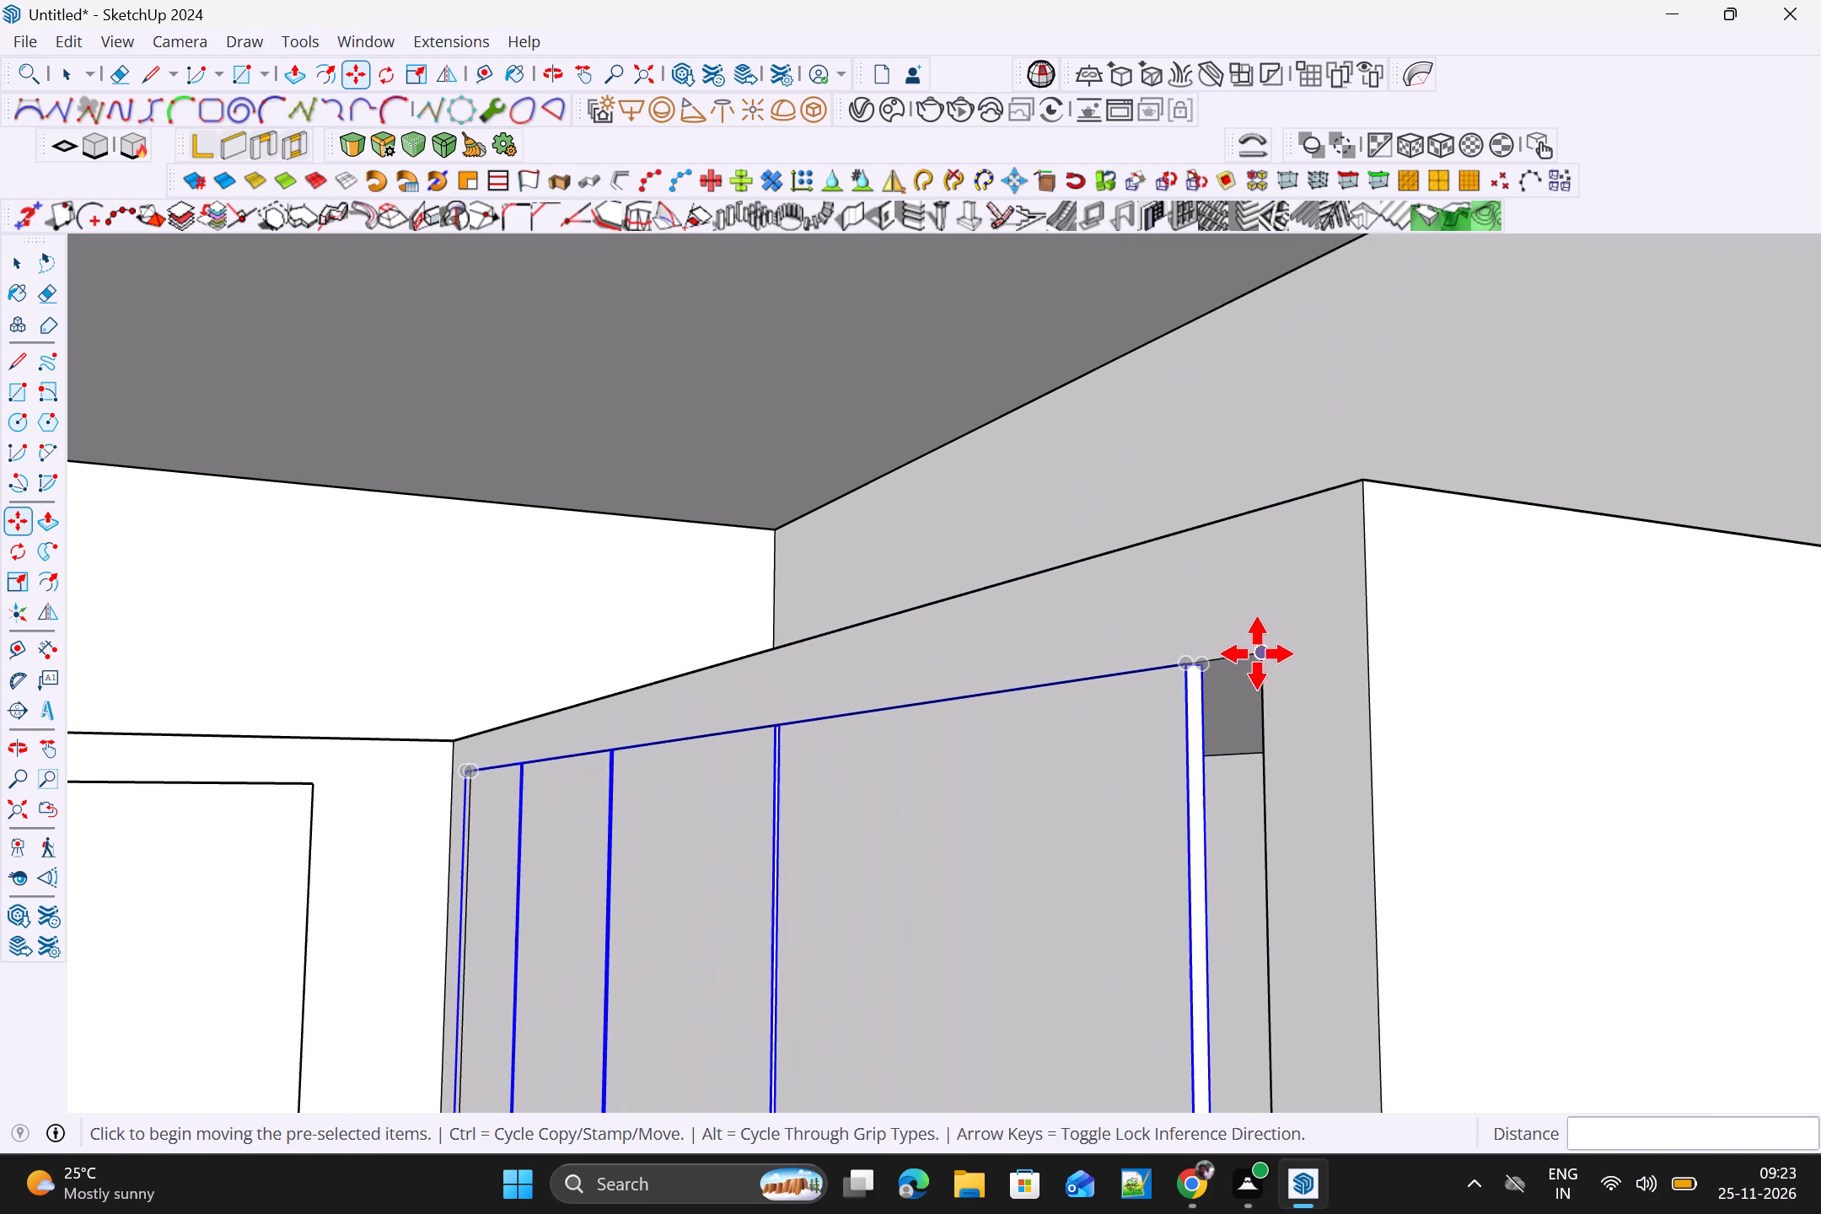
click(1206, 664)
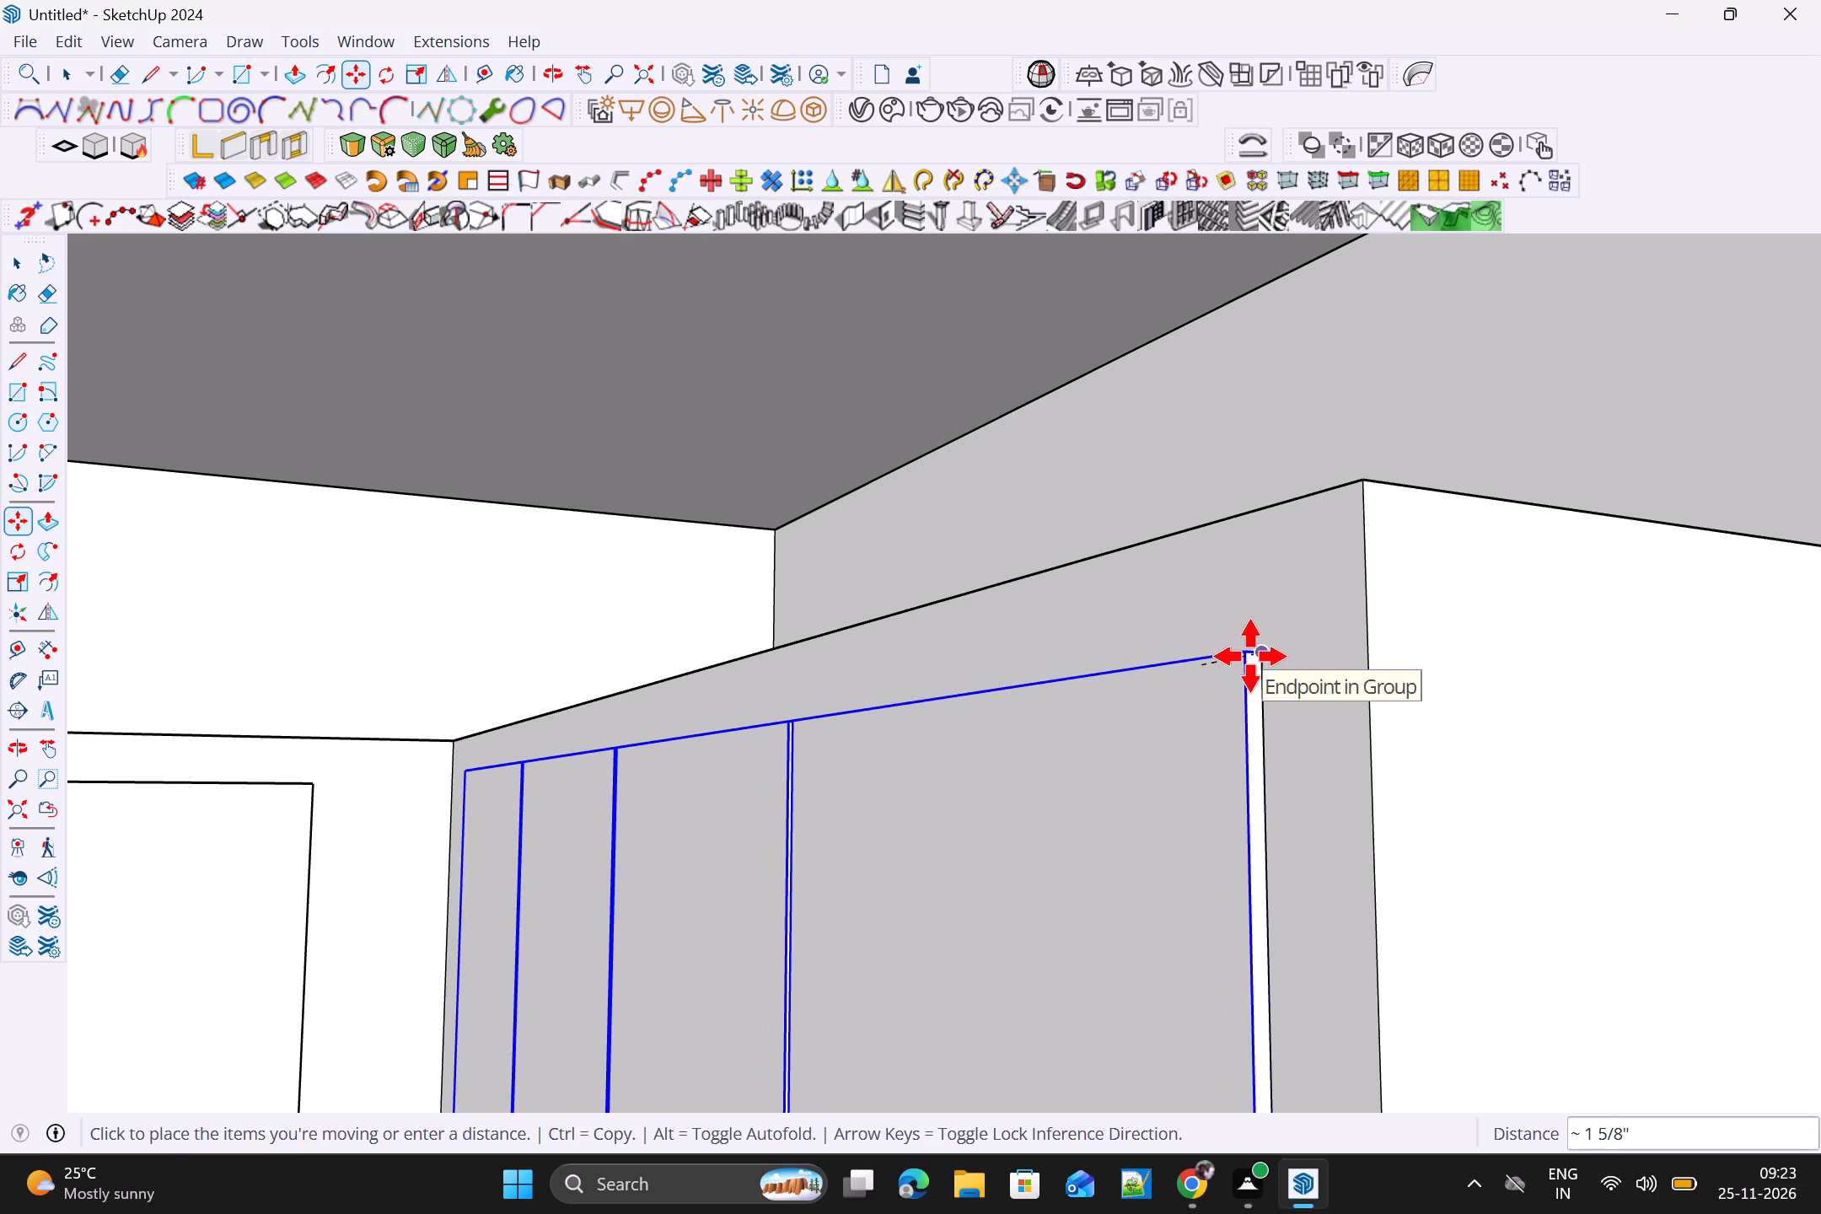
click(1250, 656)
scroll(1241, 693, down, 20)
scroll(1241, 693, down, 1)
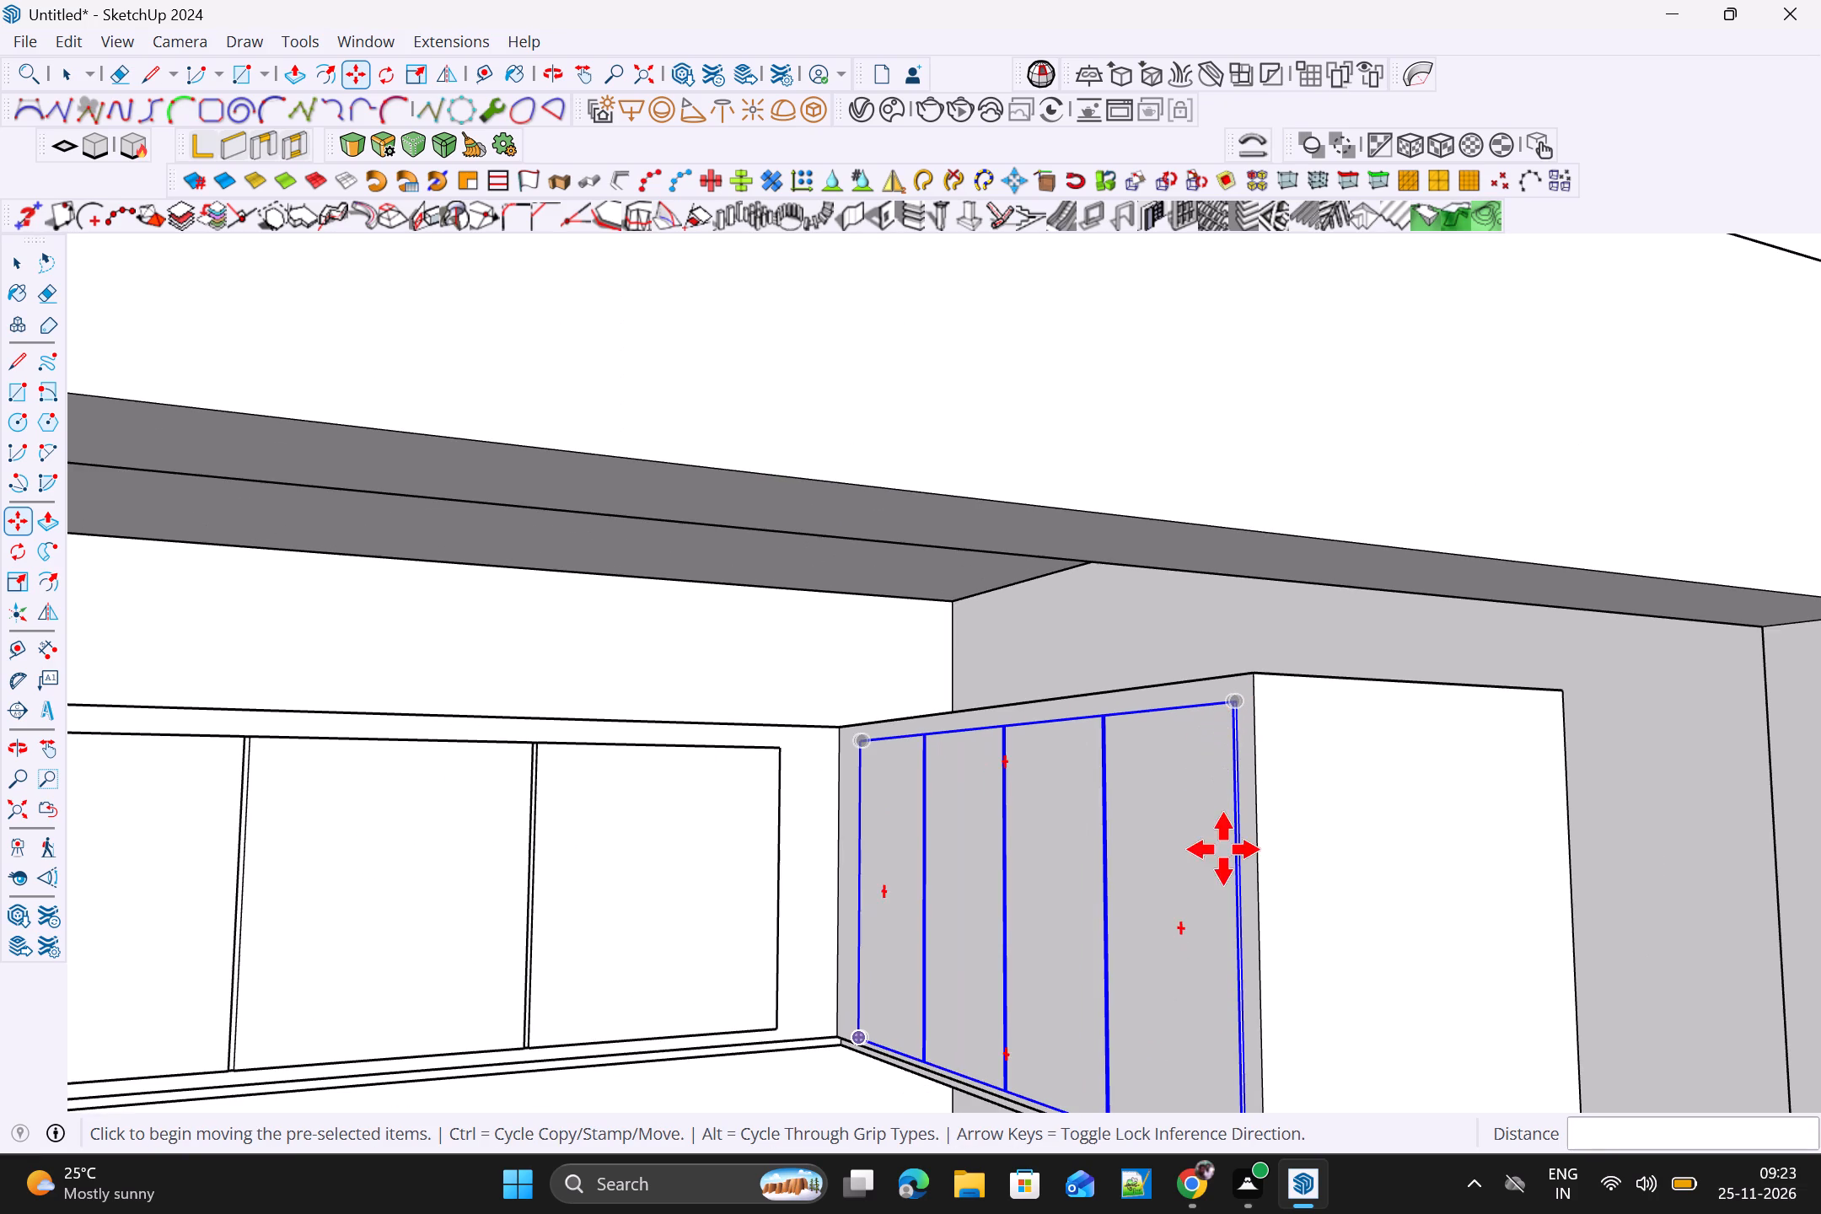
key(space)
scroll(1223, 849, down, 6)
middle_drag(722, 856, 1113, 862)
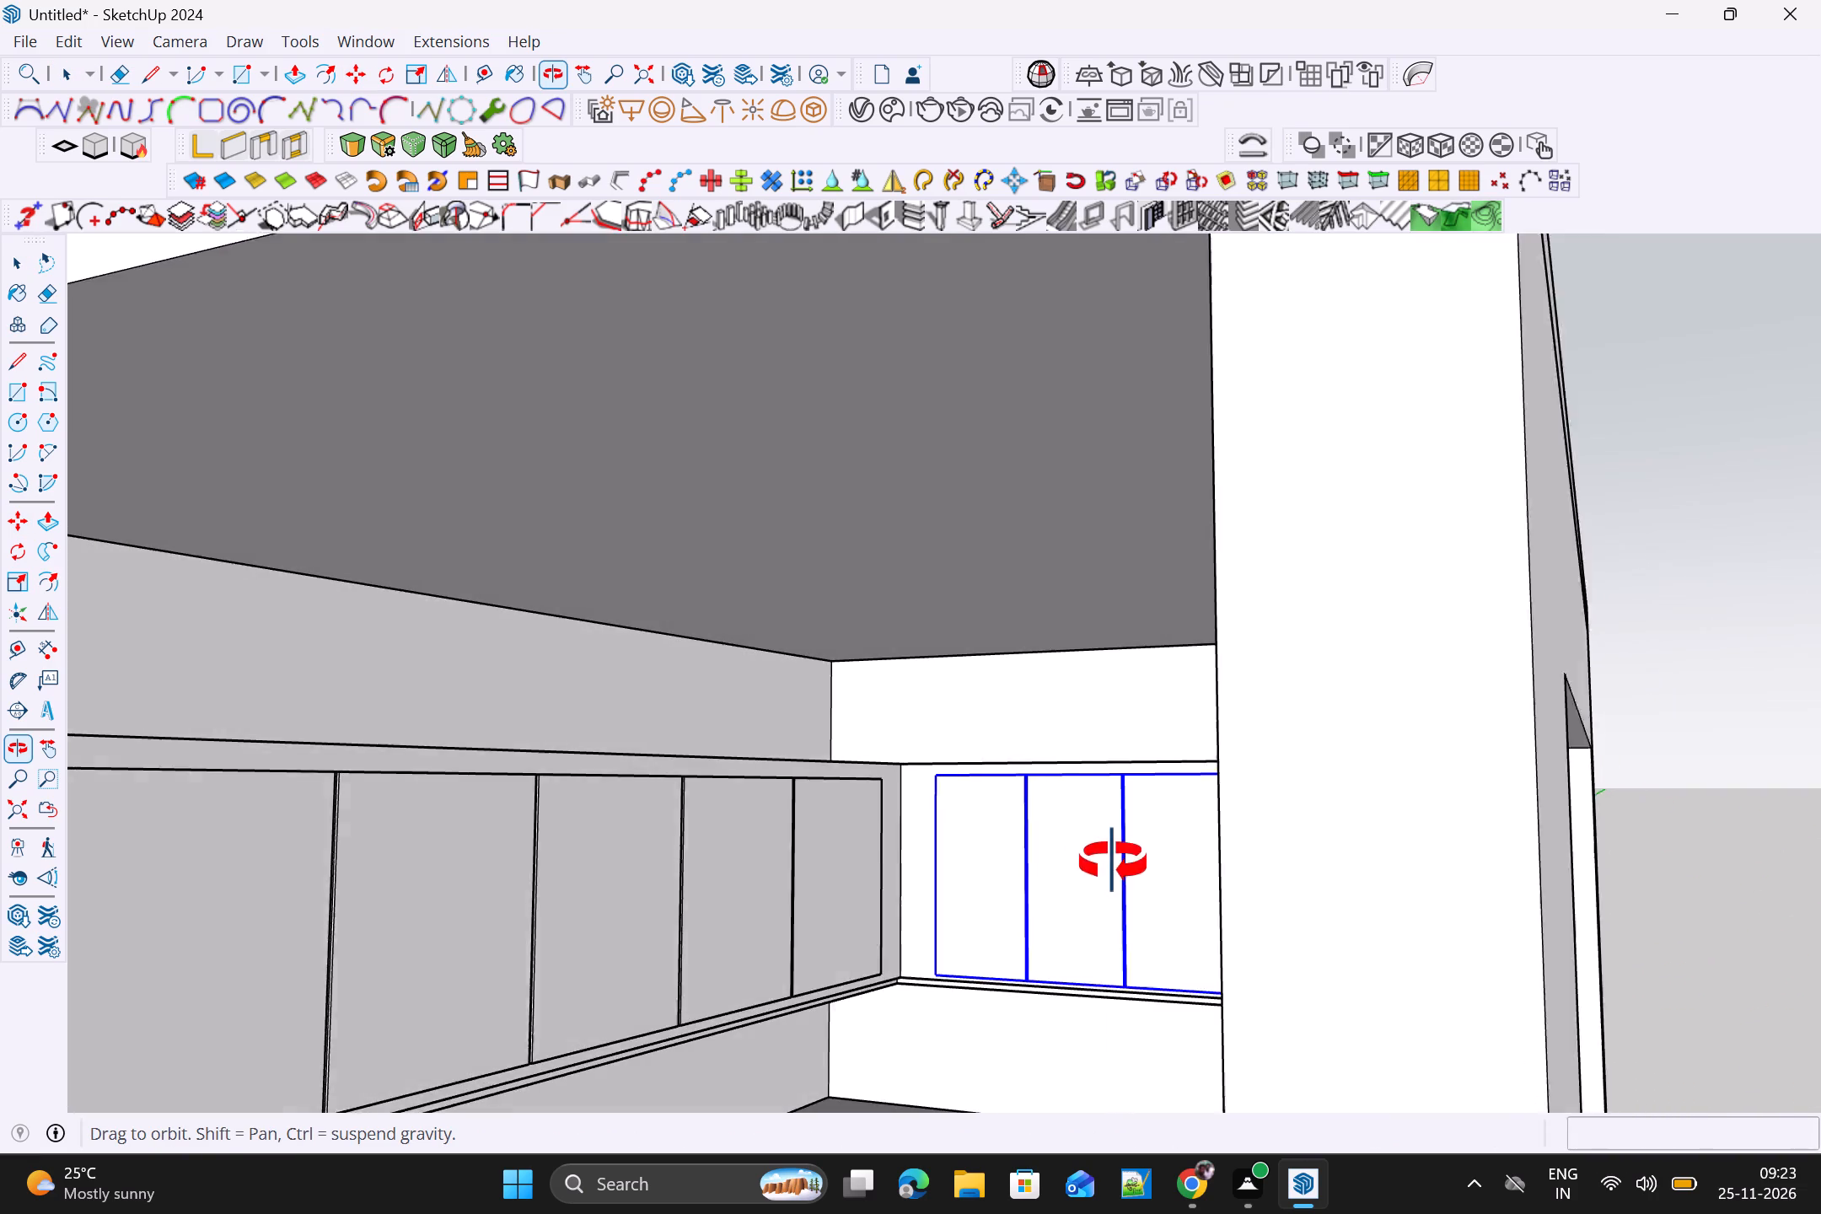
middle_drag(1113, 862, 1226, 851)
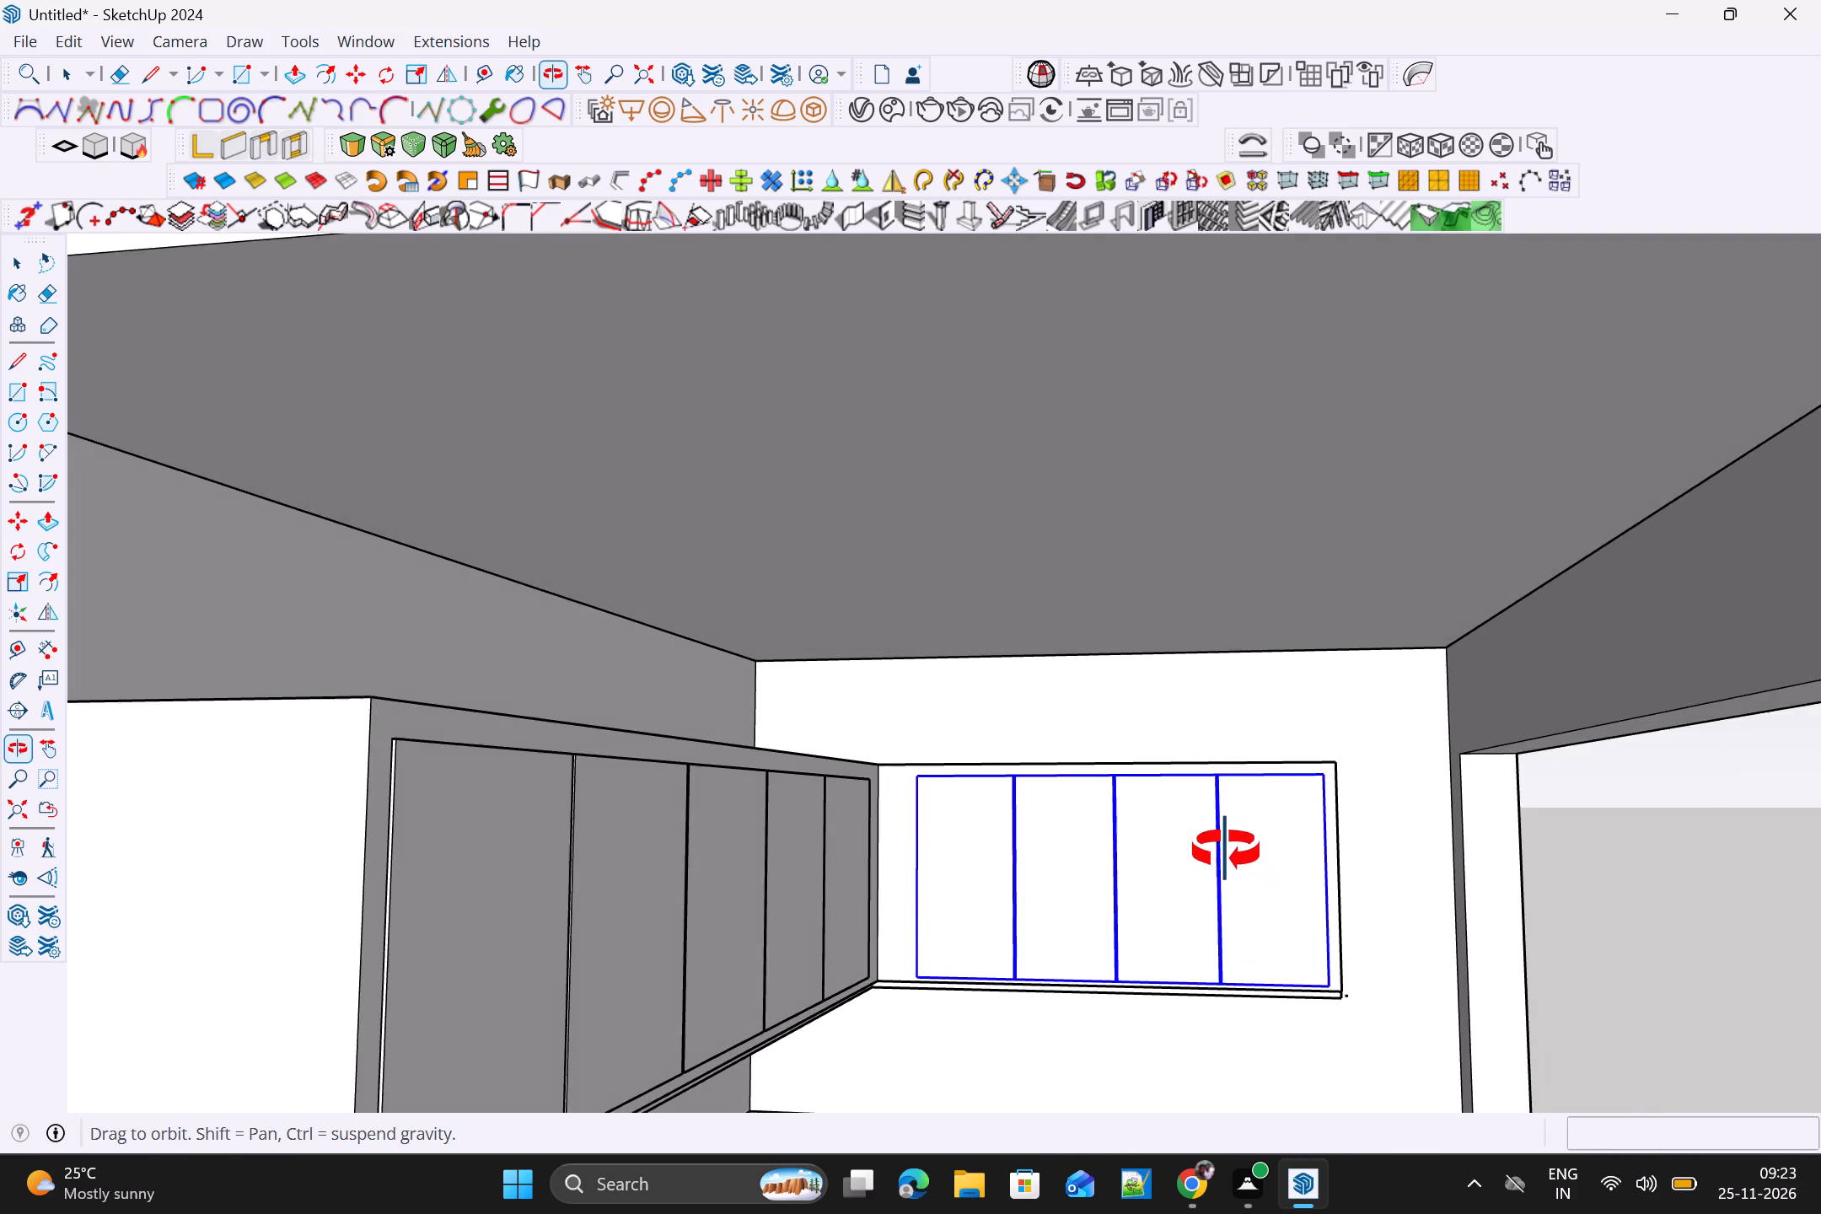
middle_drag(1226, 851, 1222, 846)
key(space)
click(1670, 898)
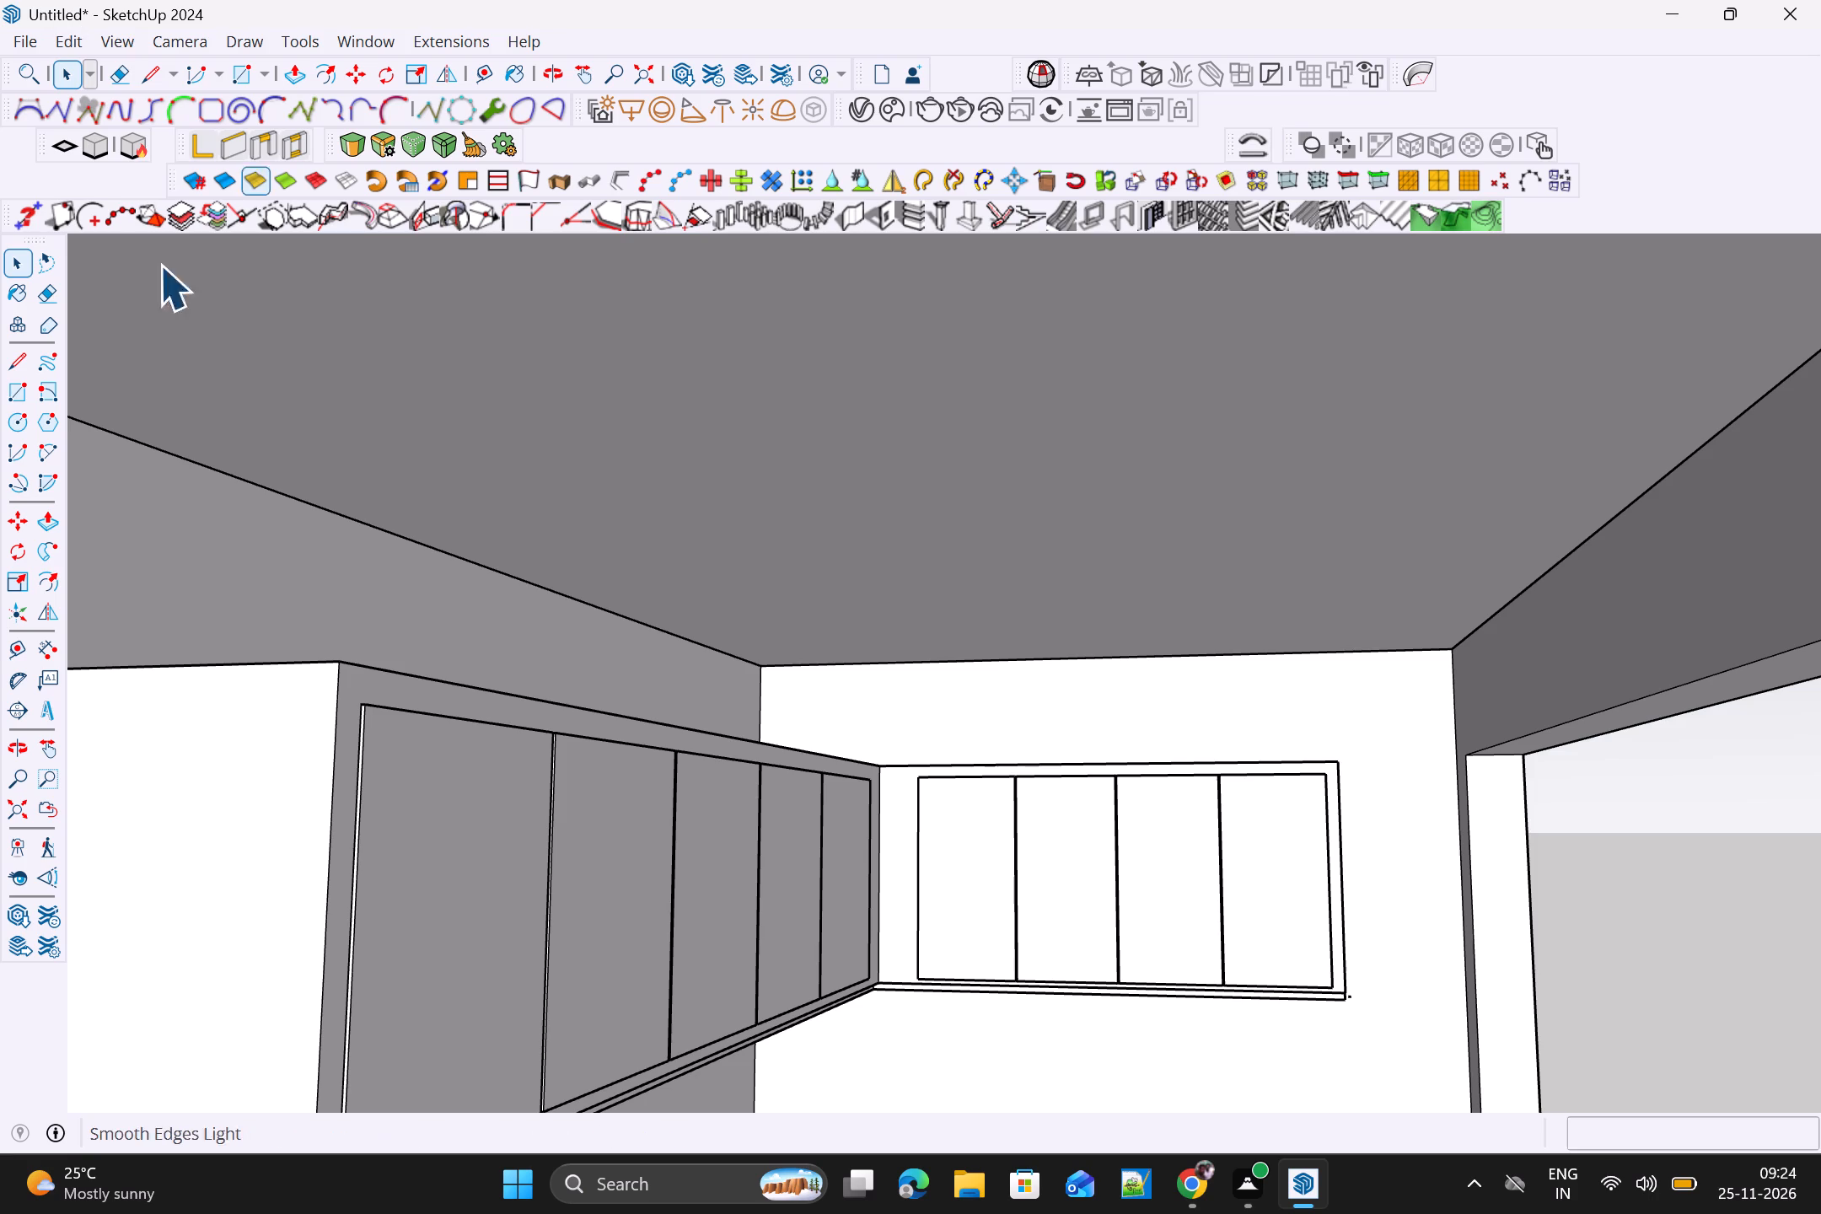
Paint the long leg's five-door panel groups on the upper cabinet and base counter with 0022_Maroon from the Colors-Named collection.
scroll(1333, 508, down, 7)
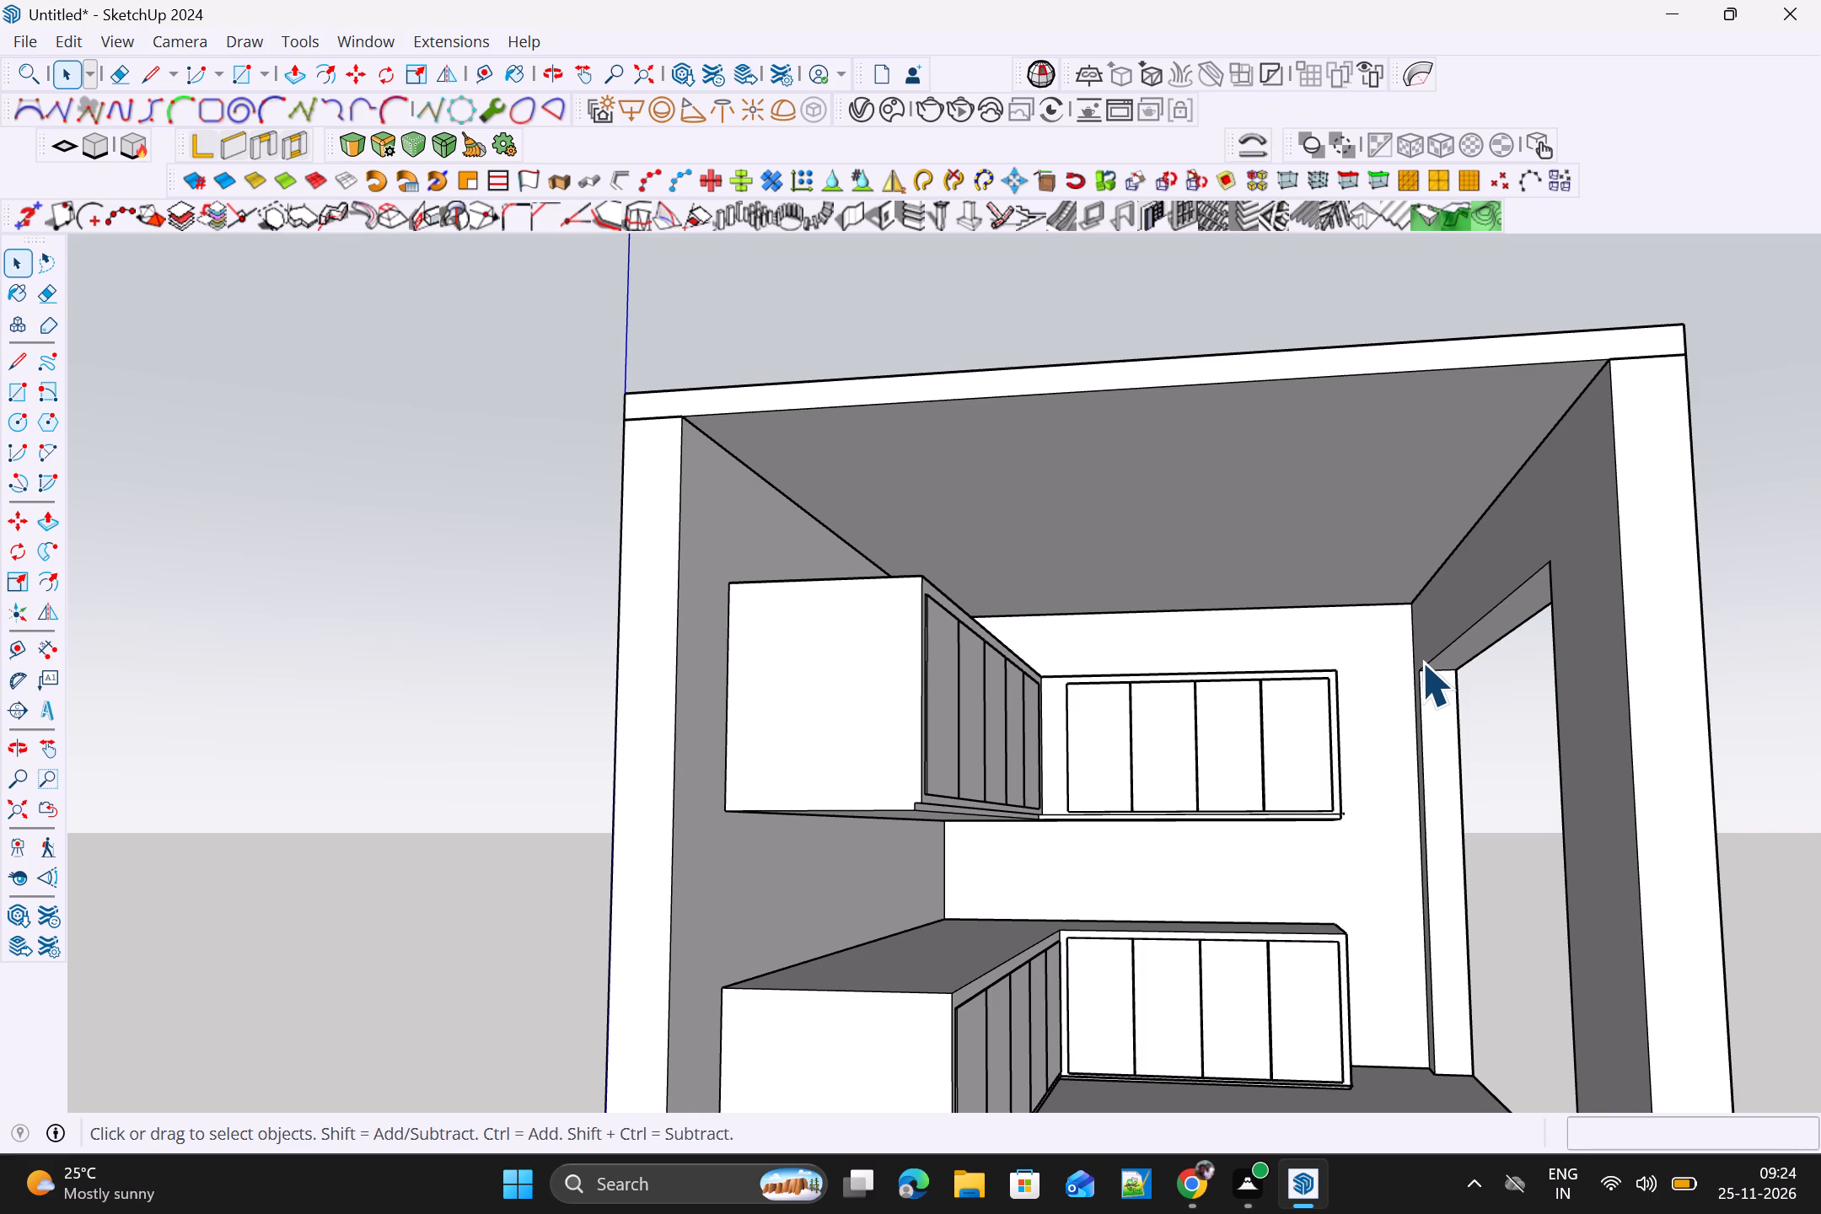
scroll(1421, 662, down, 3)
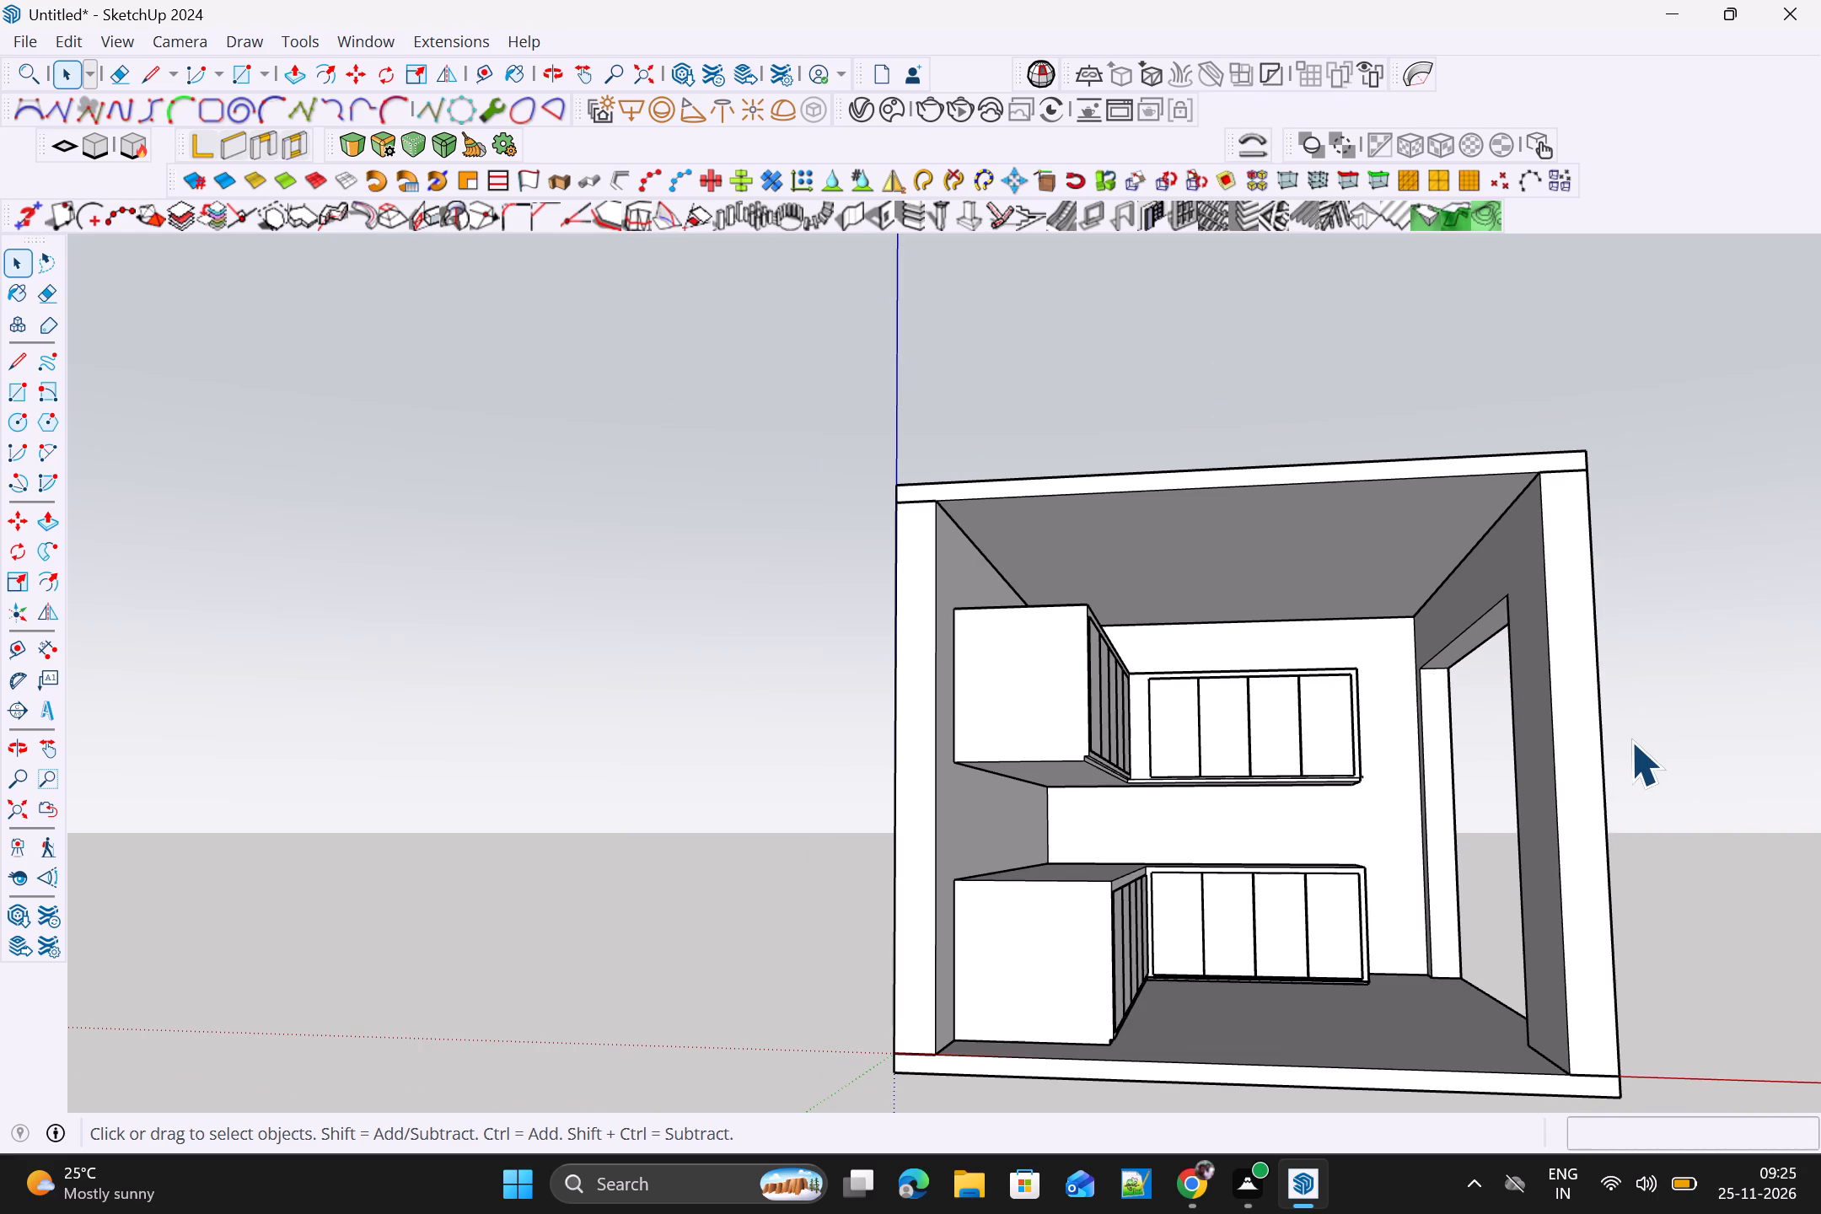
scroll(1630, 744, up, 1)
middle_drag(1630, 748, 1281, 868)
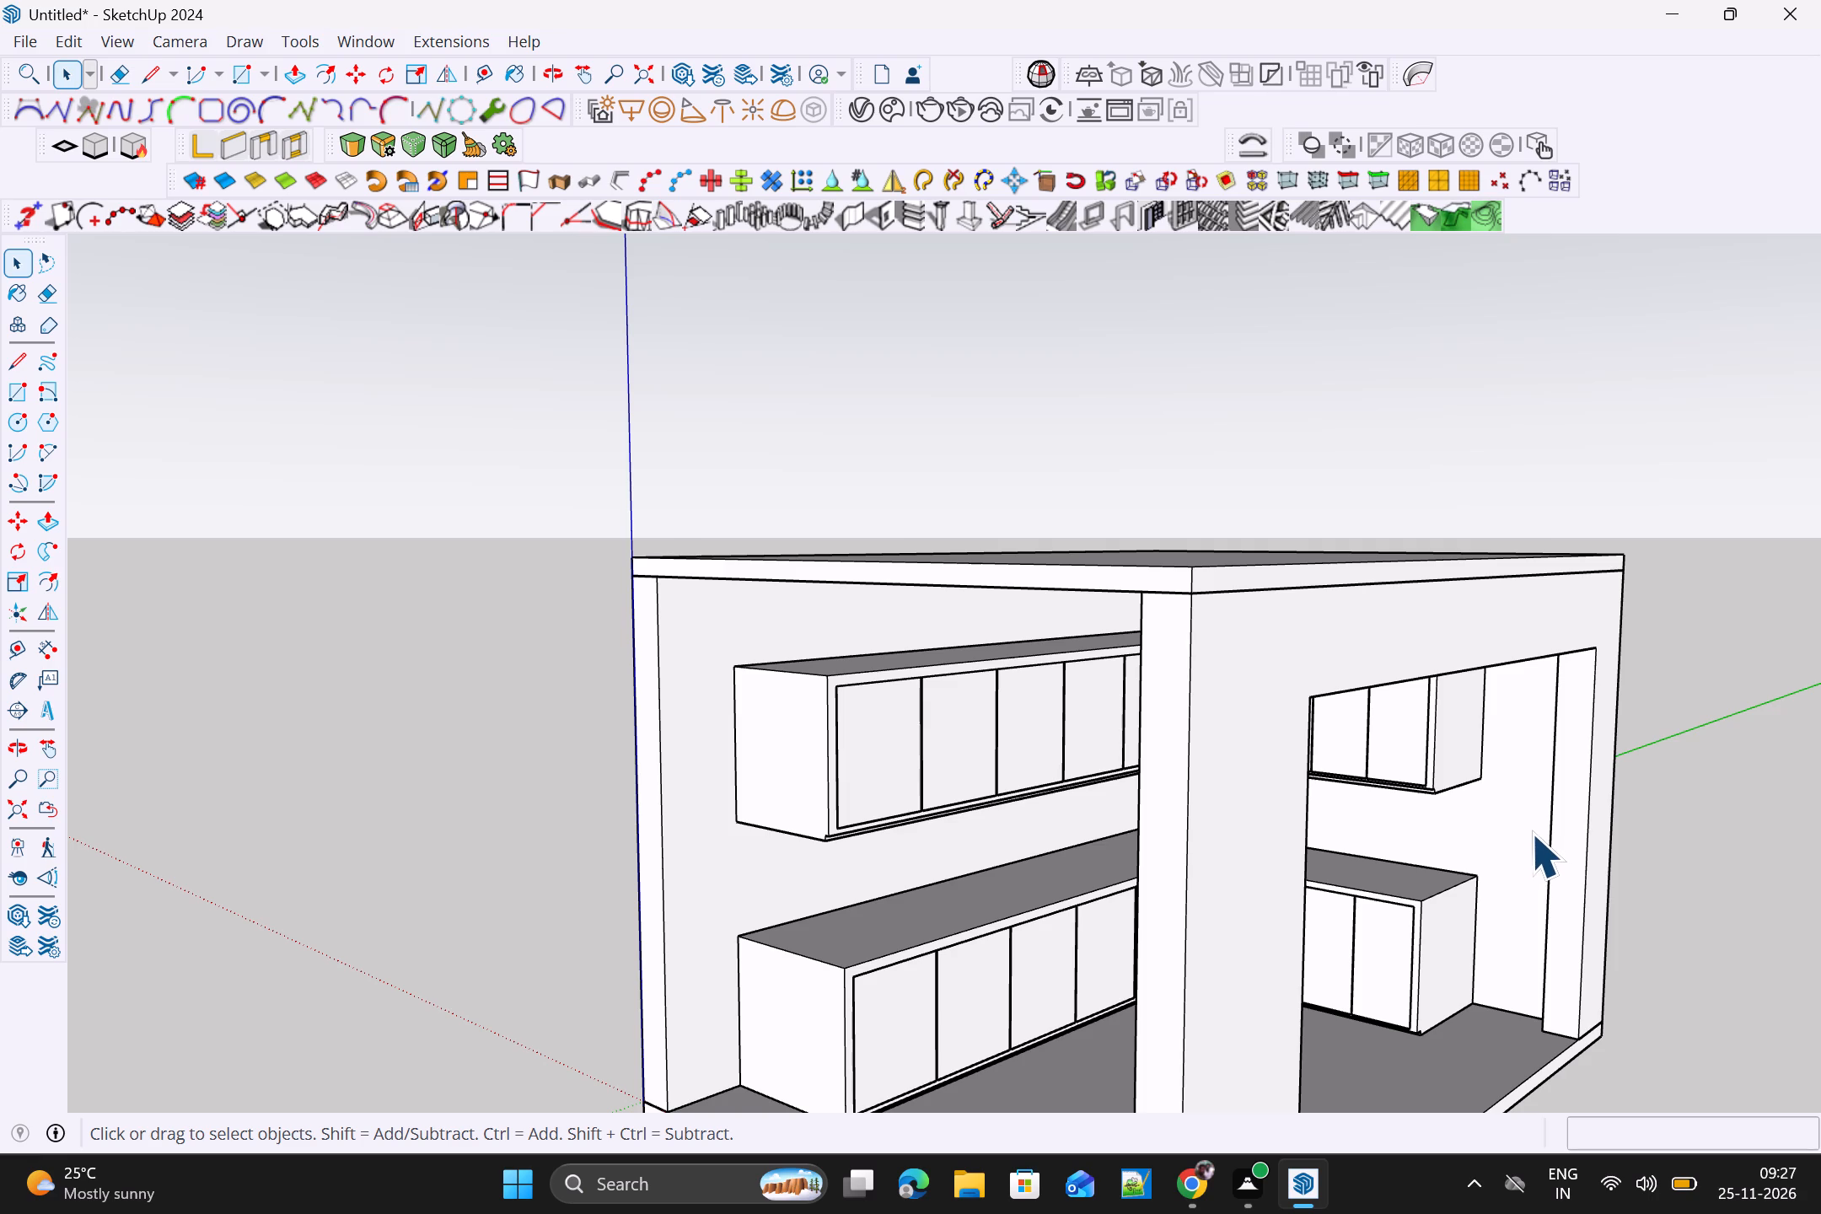
key(b)
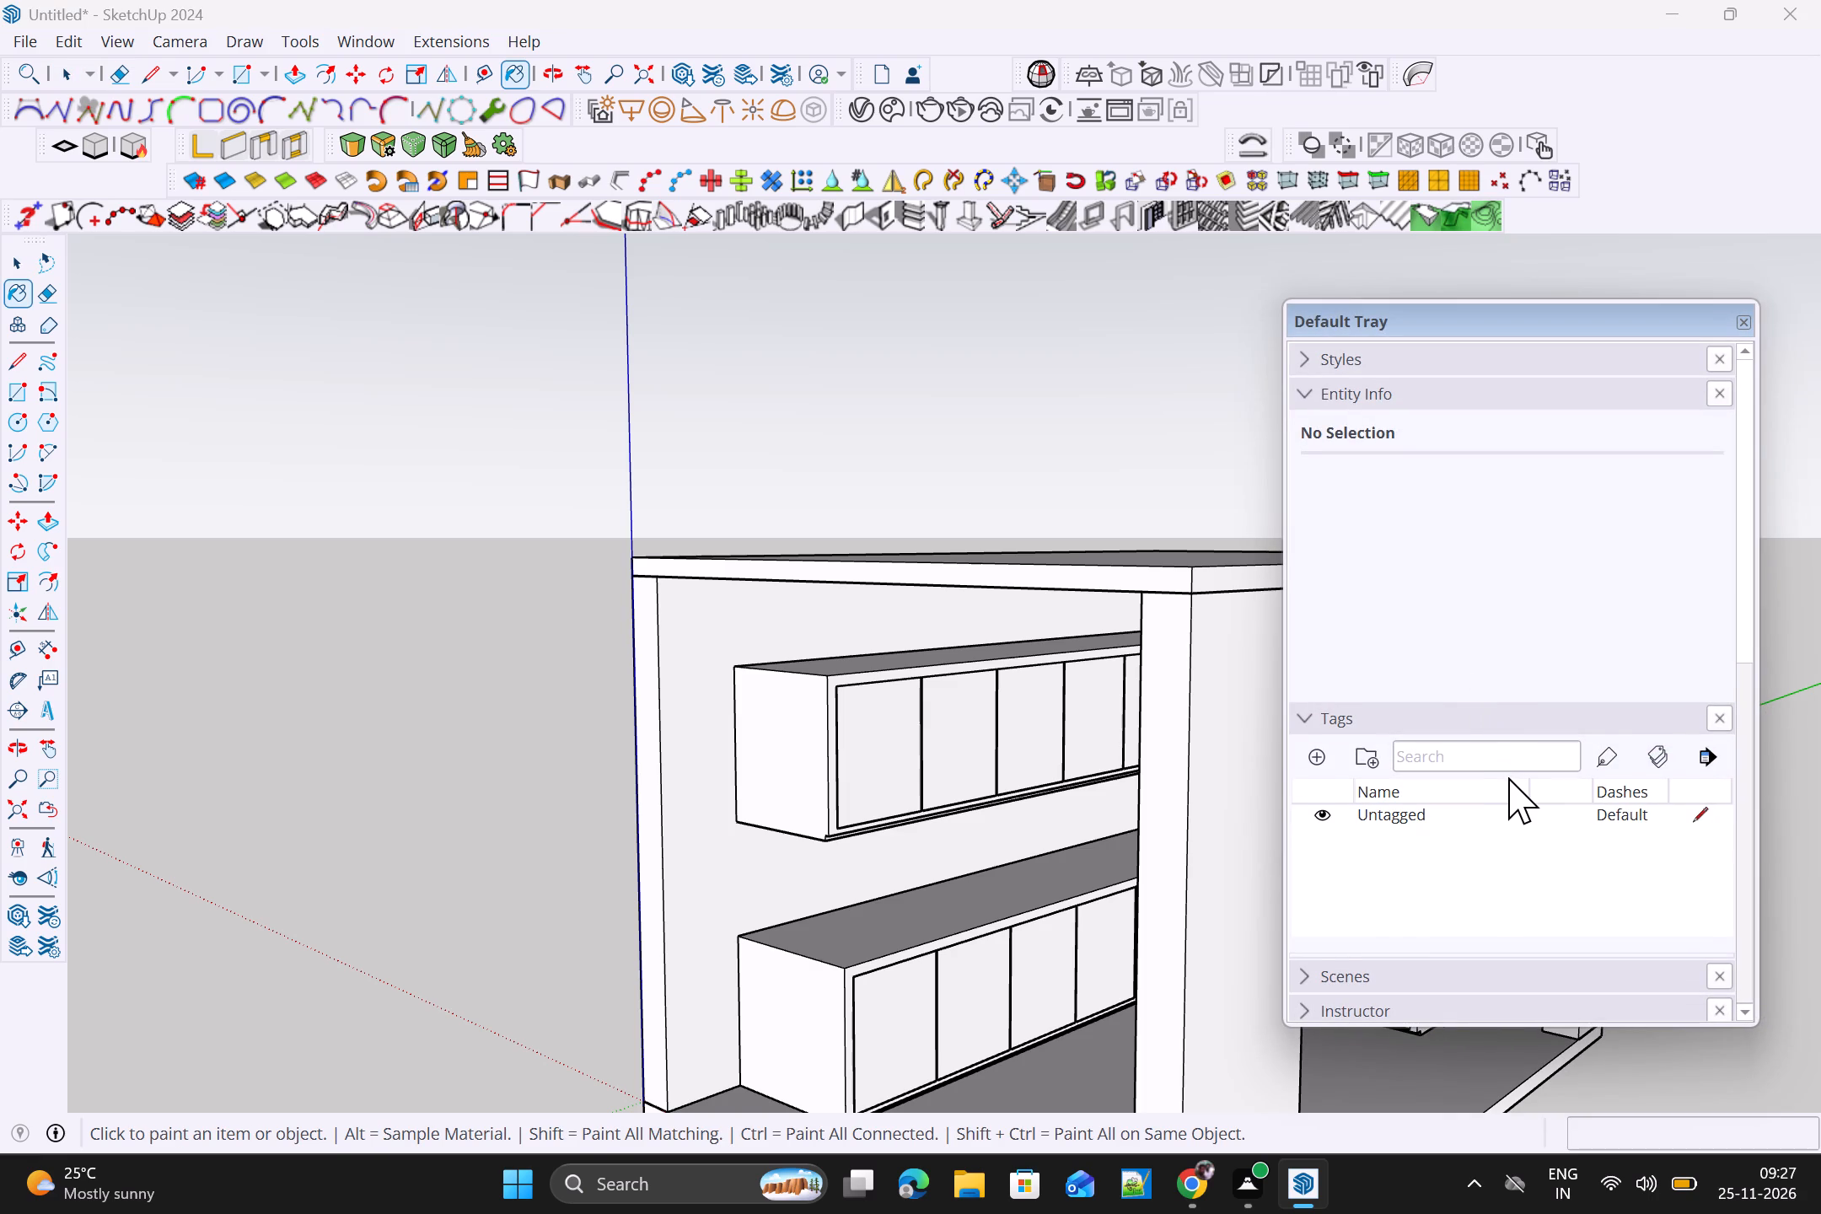
scroll(1508, 779, down, 3)
scroll(1512, 862, down, 3)
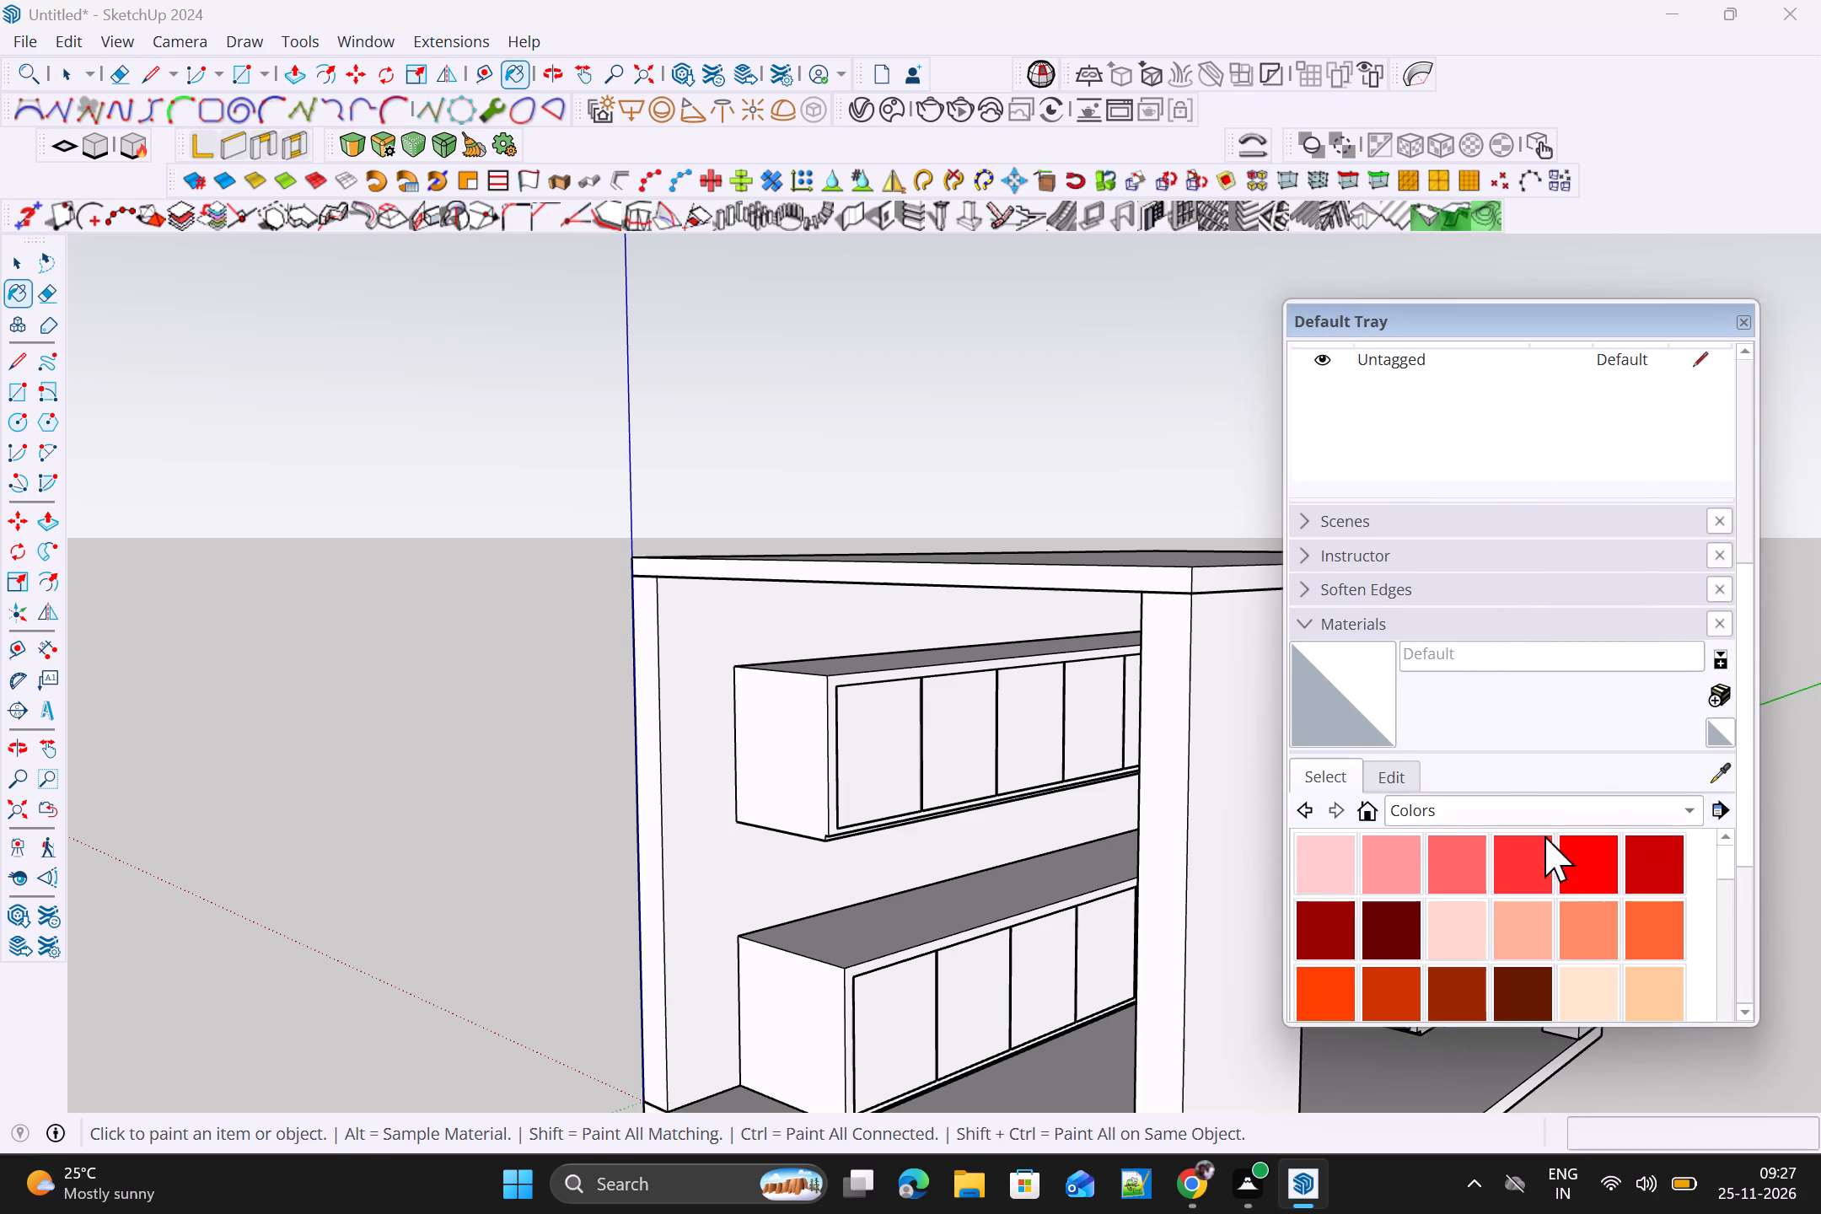
scroll(1566, 818, down, 2)
click(1649, 729)
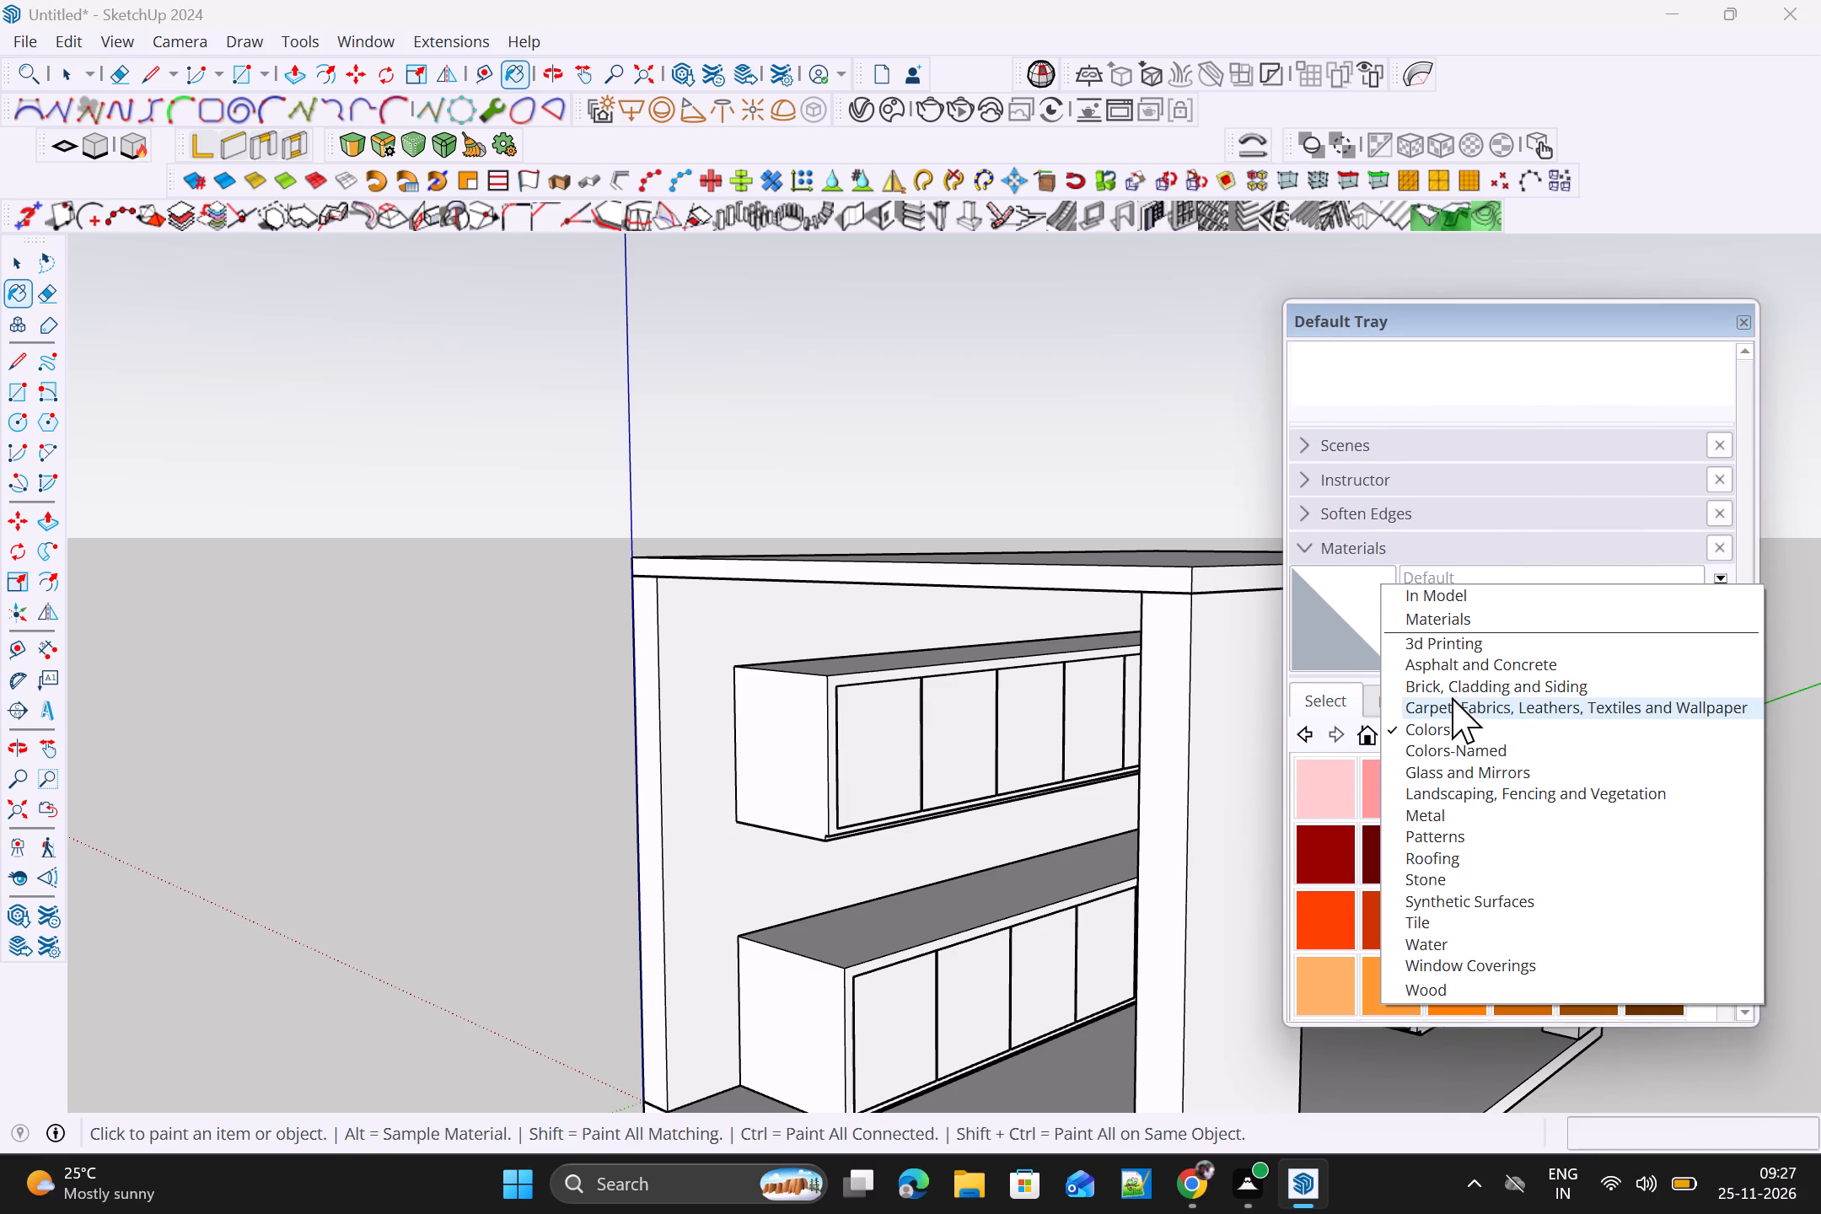
click(1442, 750)
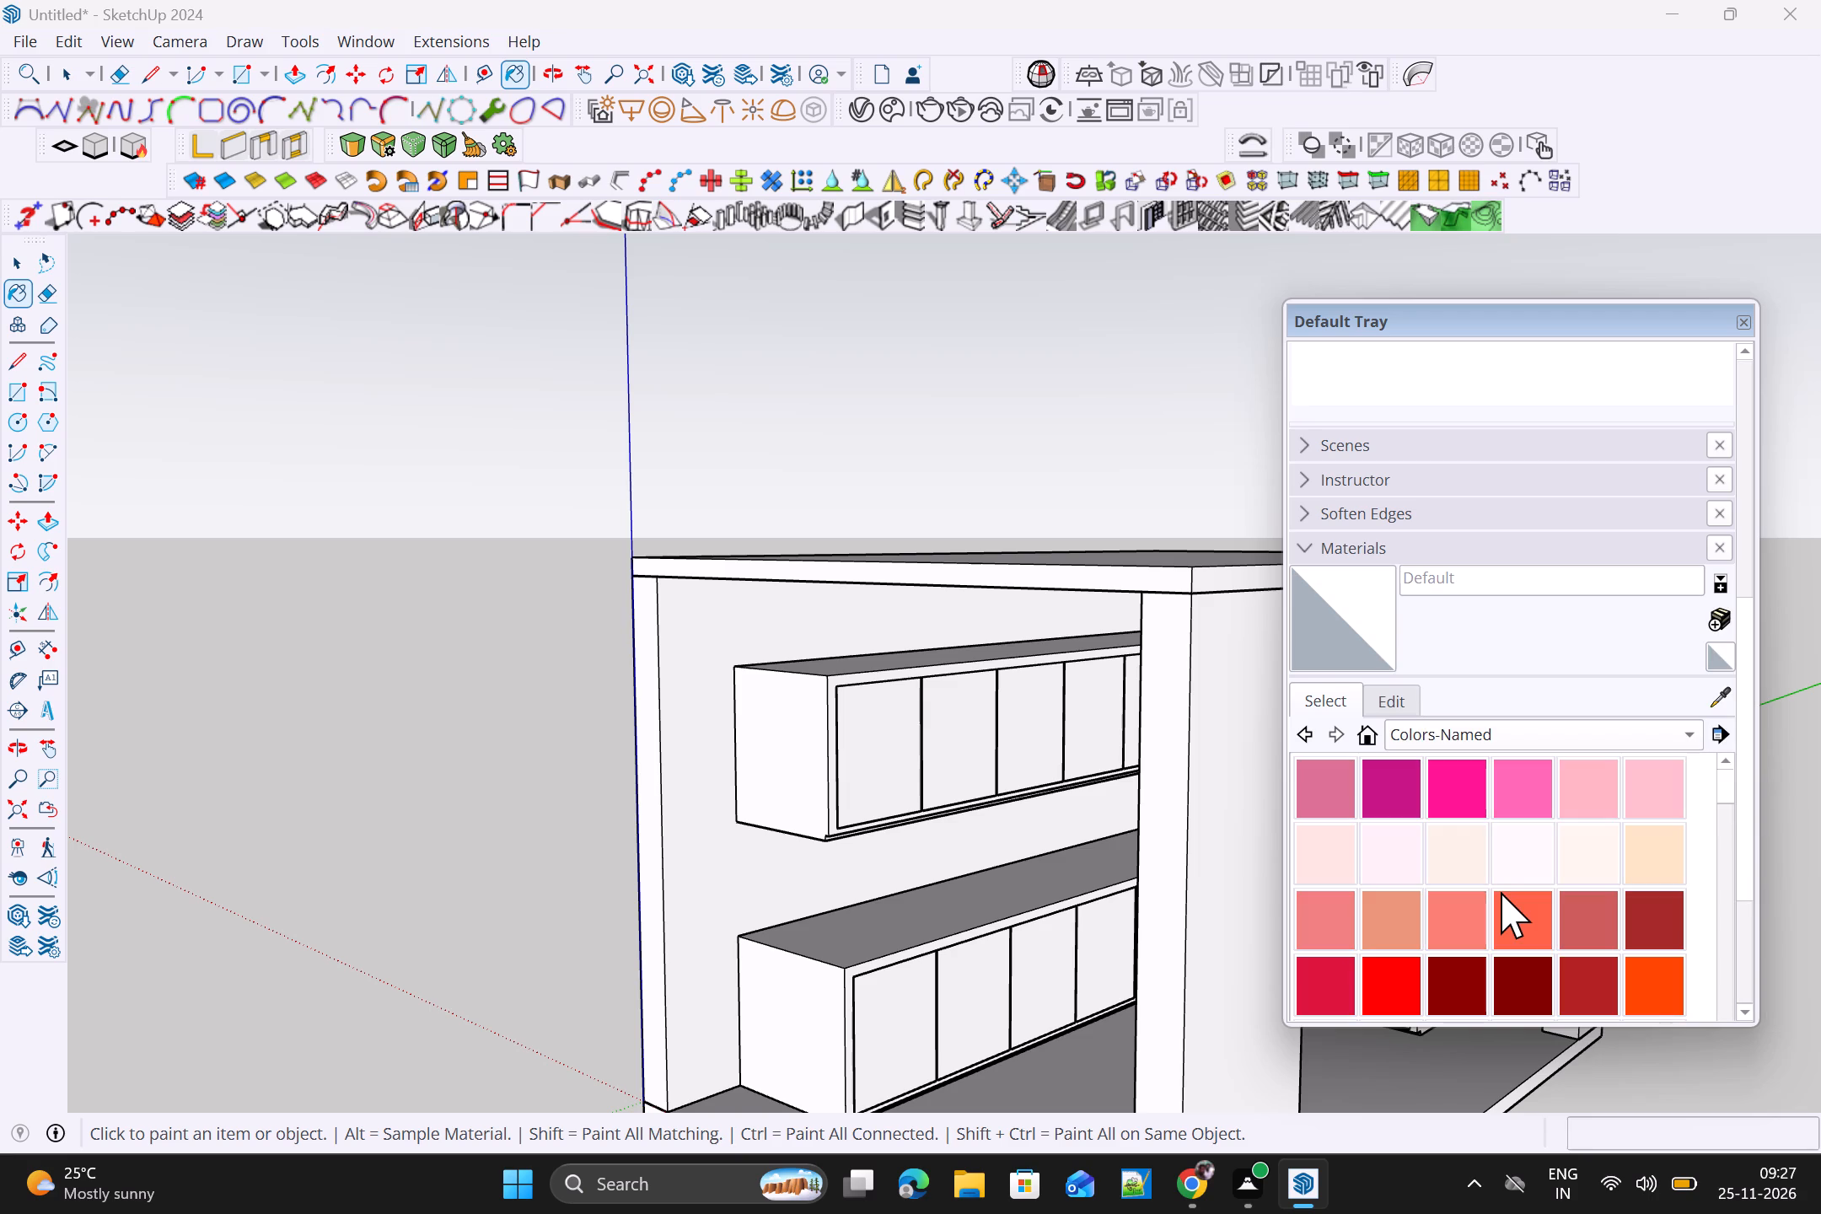
scroll(1501, 892, down, 3)
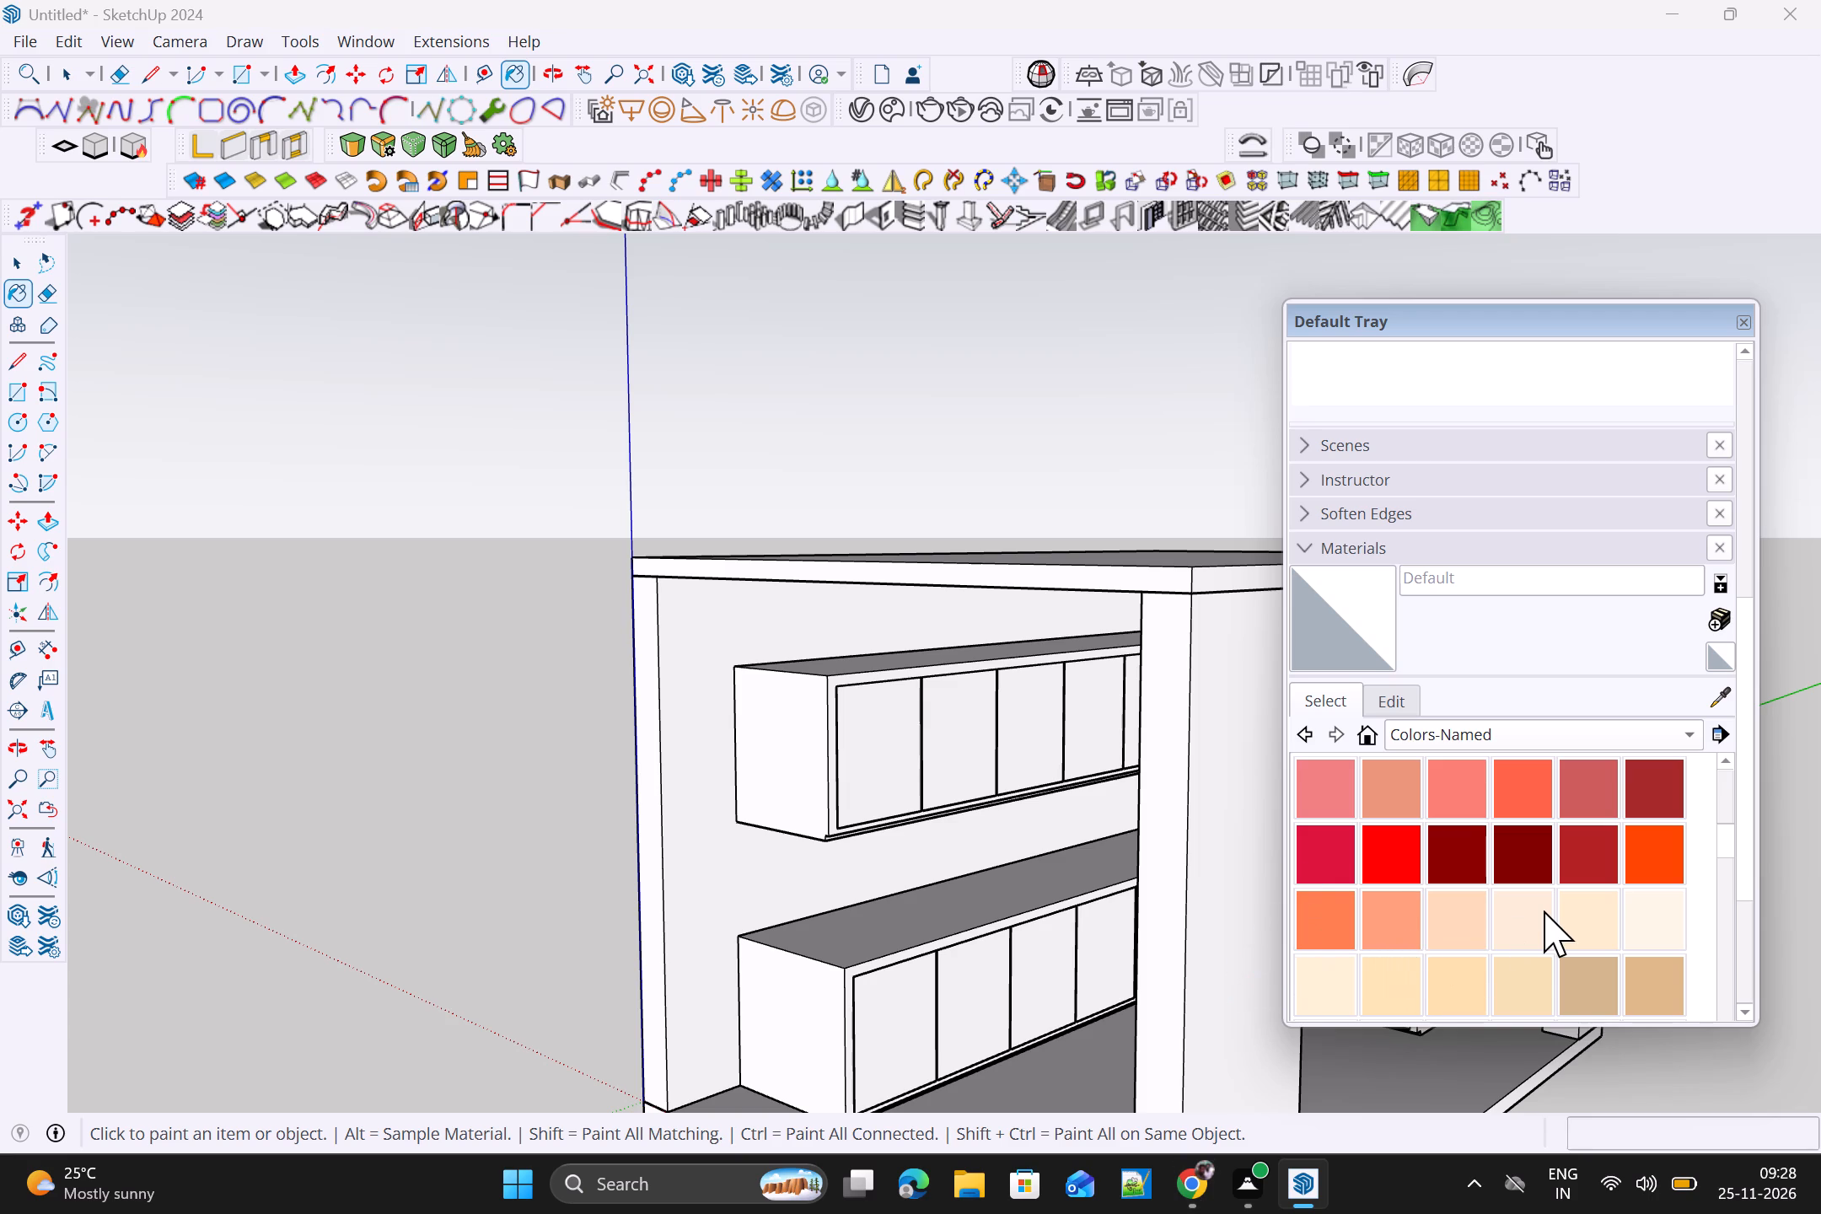
scroll(1538, 867, down, 6)
scroll(1541, 865, up, 1)
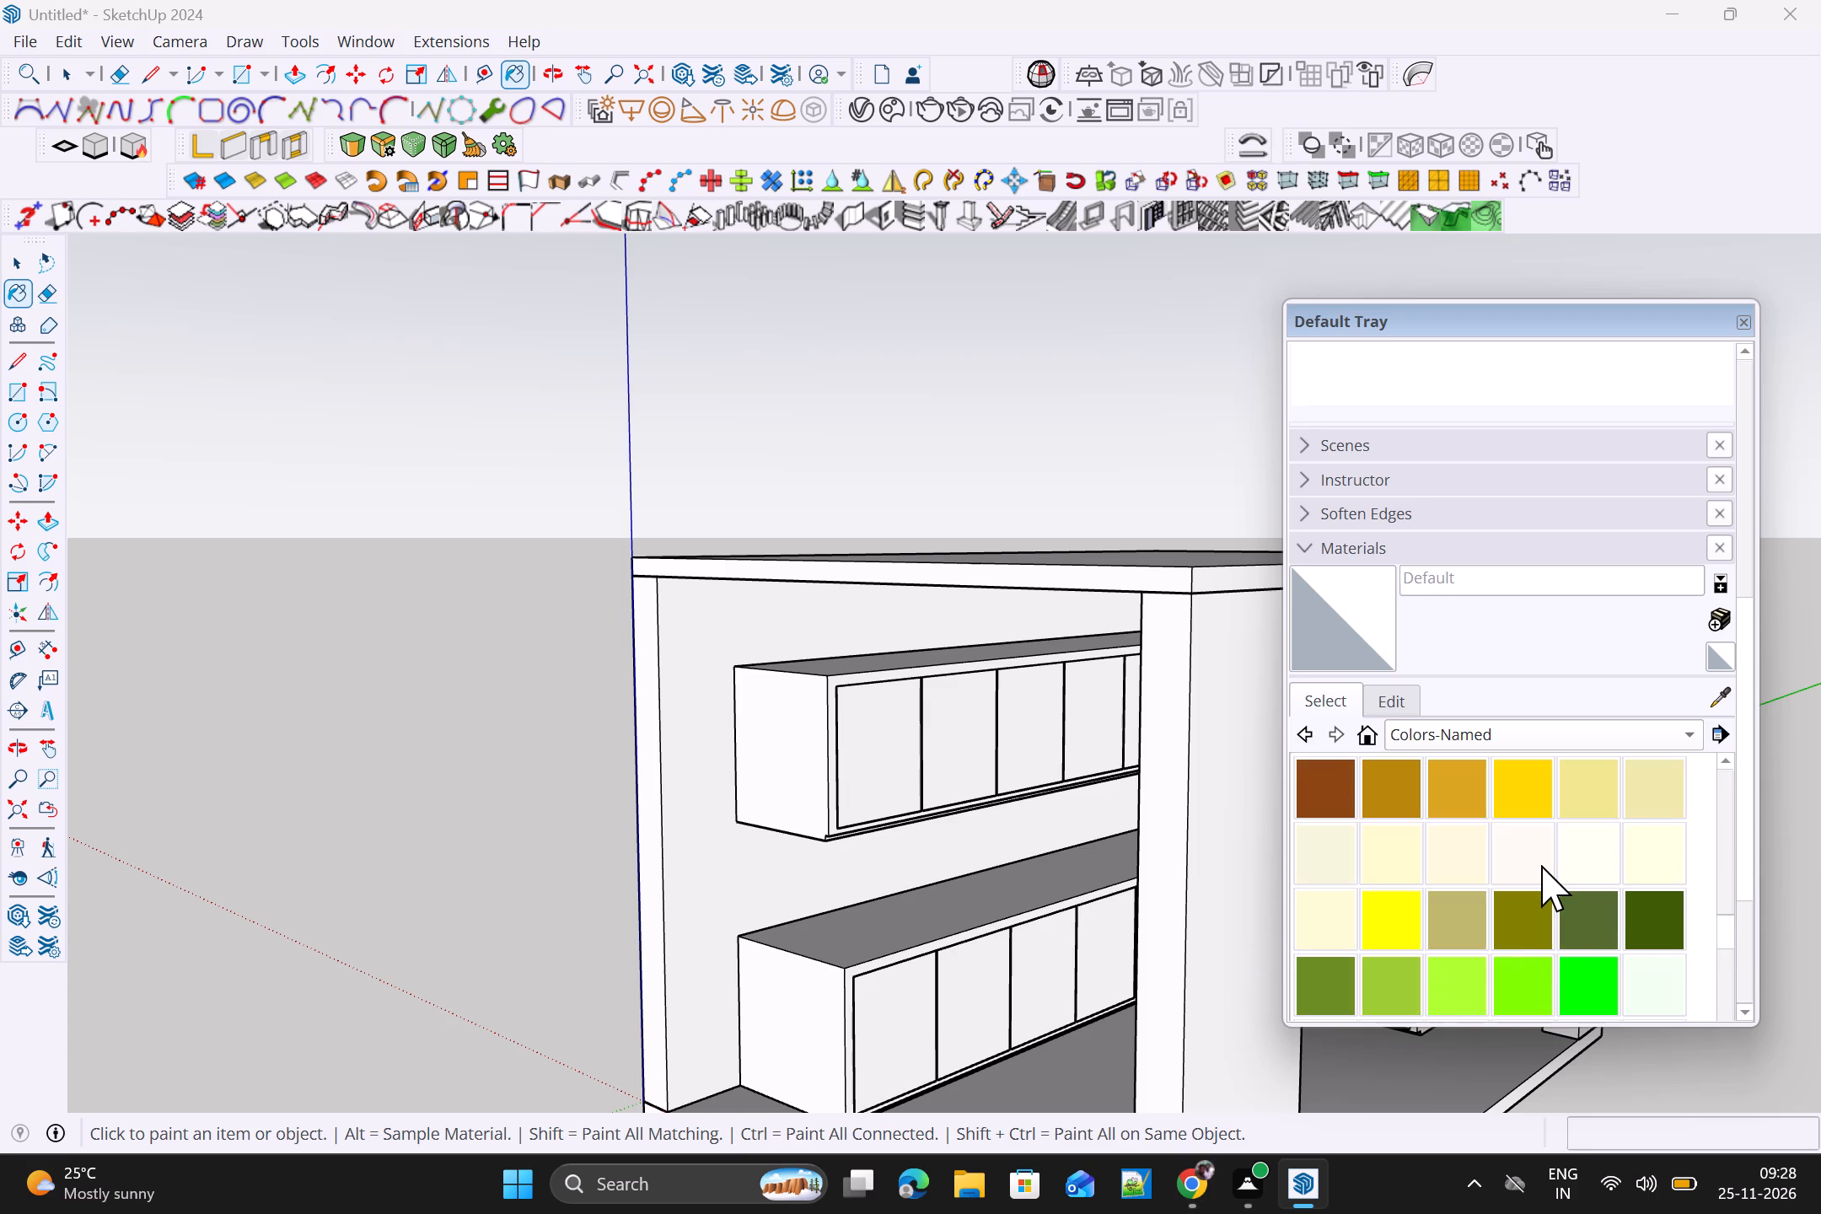
scroll(1541, 865, up, 4)
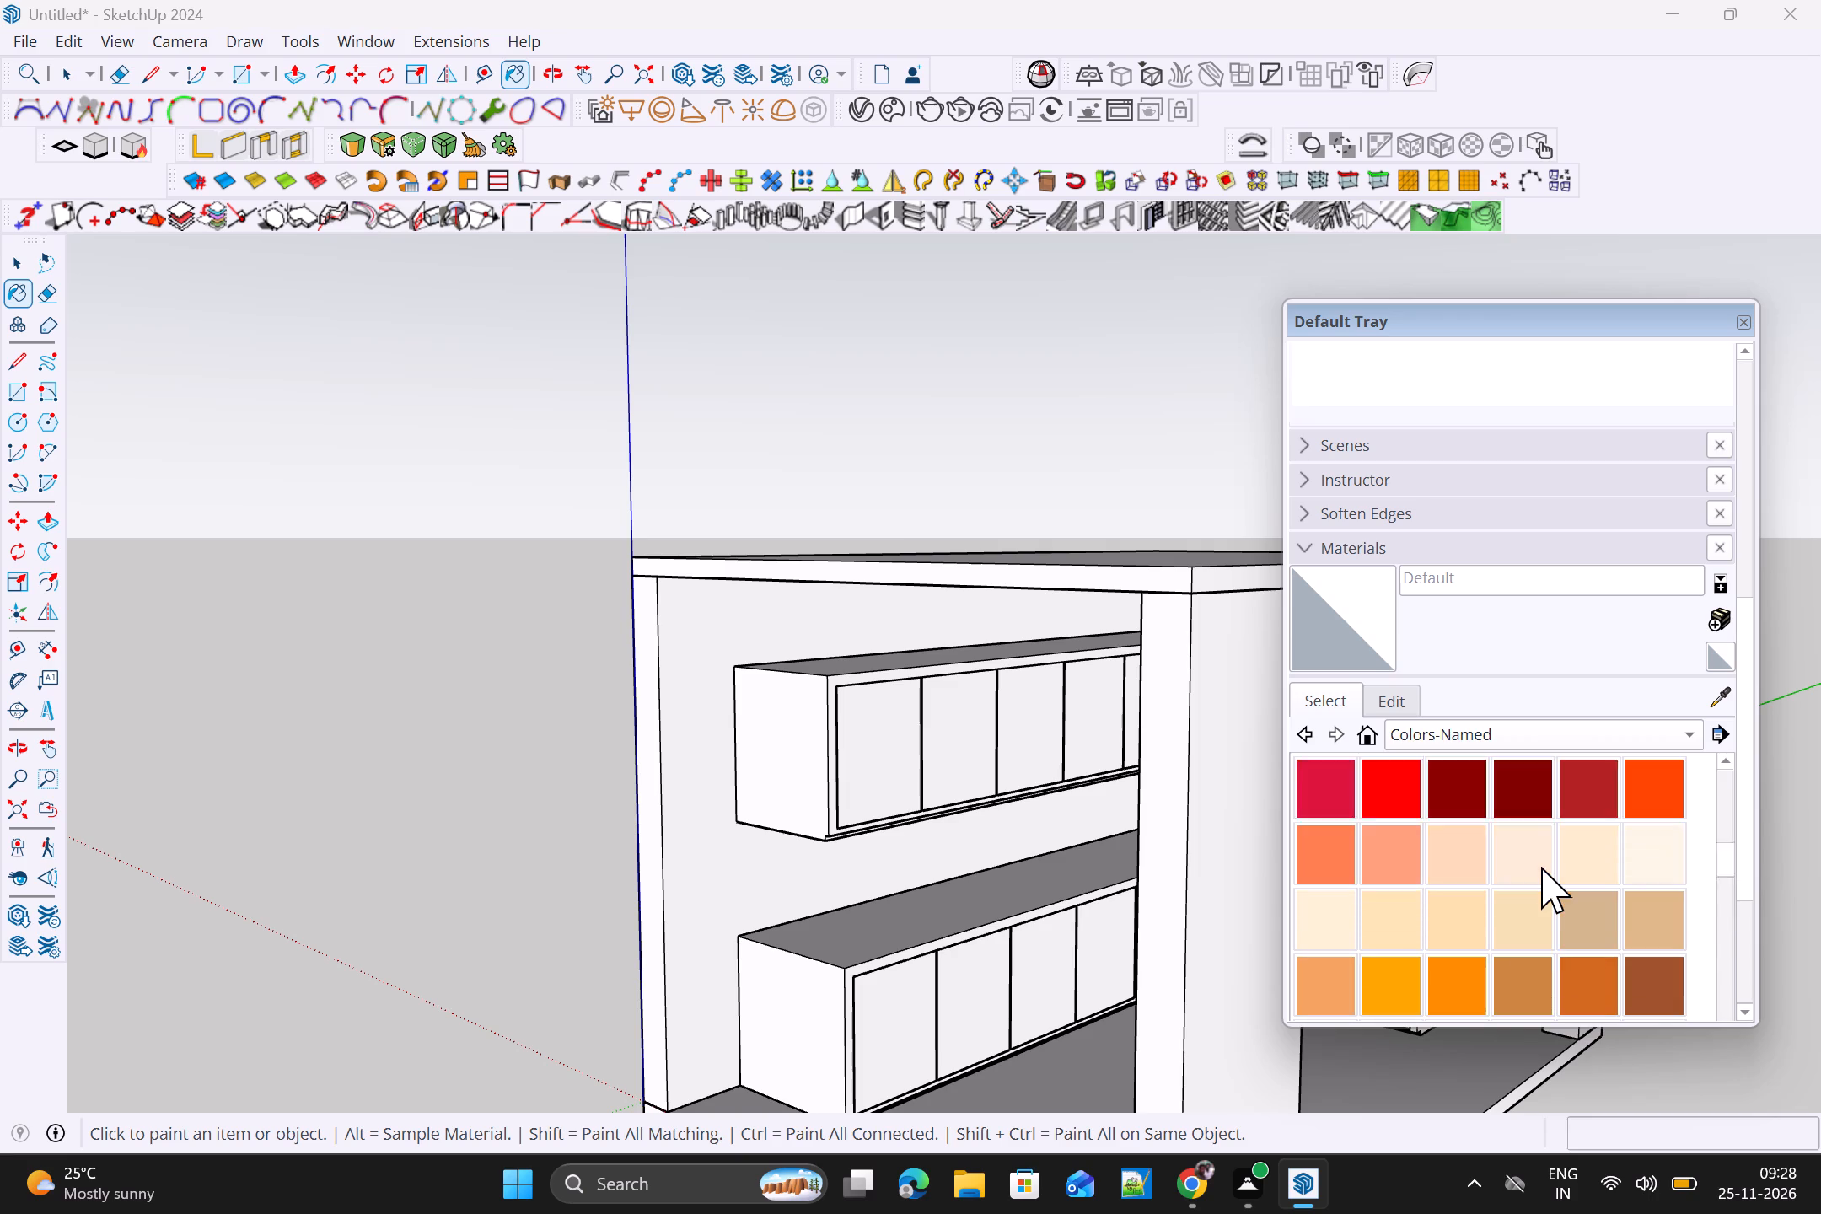
scroll(1541, 867, up, 1)
click(1482, 863)
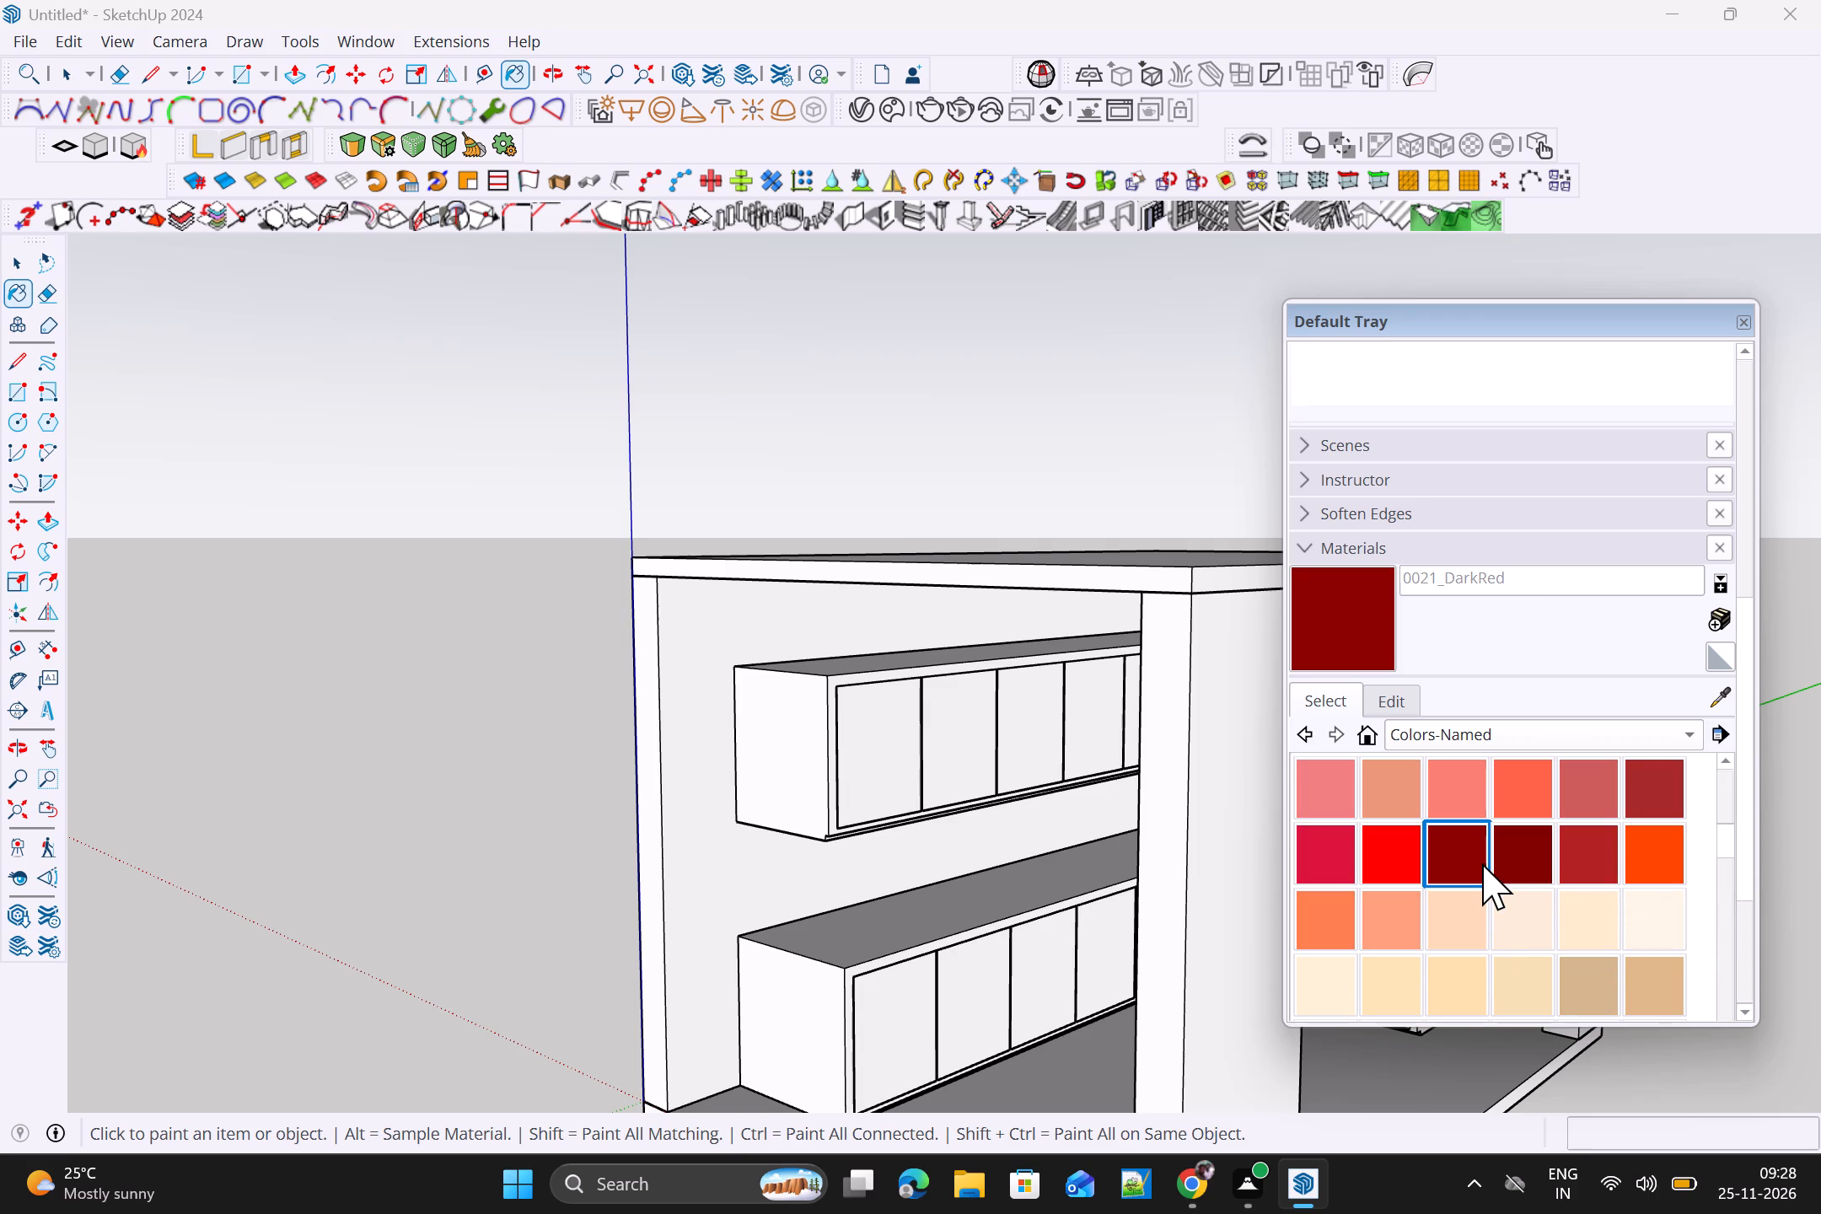
click(1514, 855)
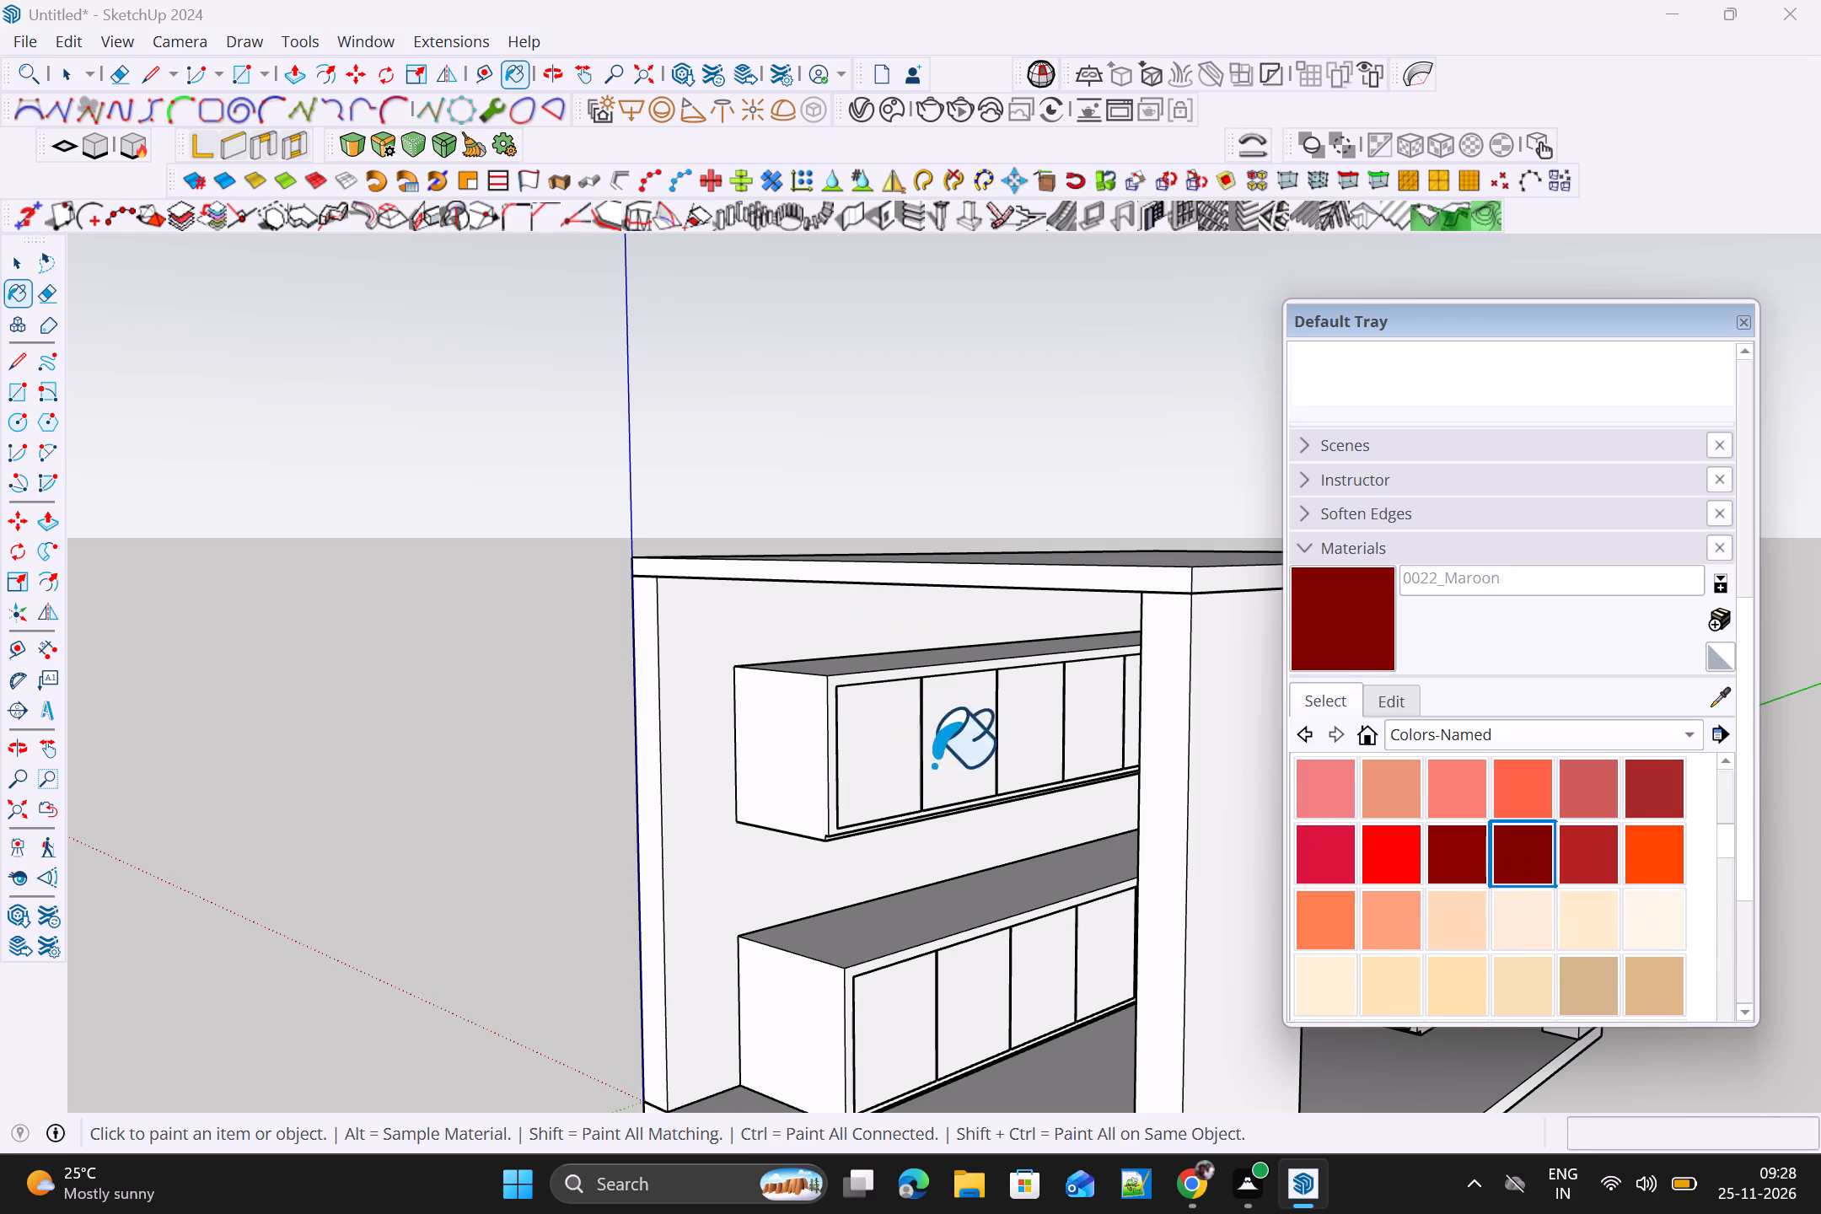
click(862, 739)
click(916, 1013)
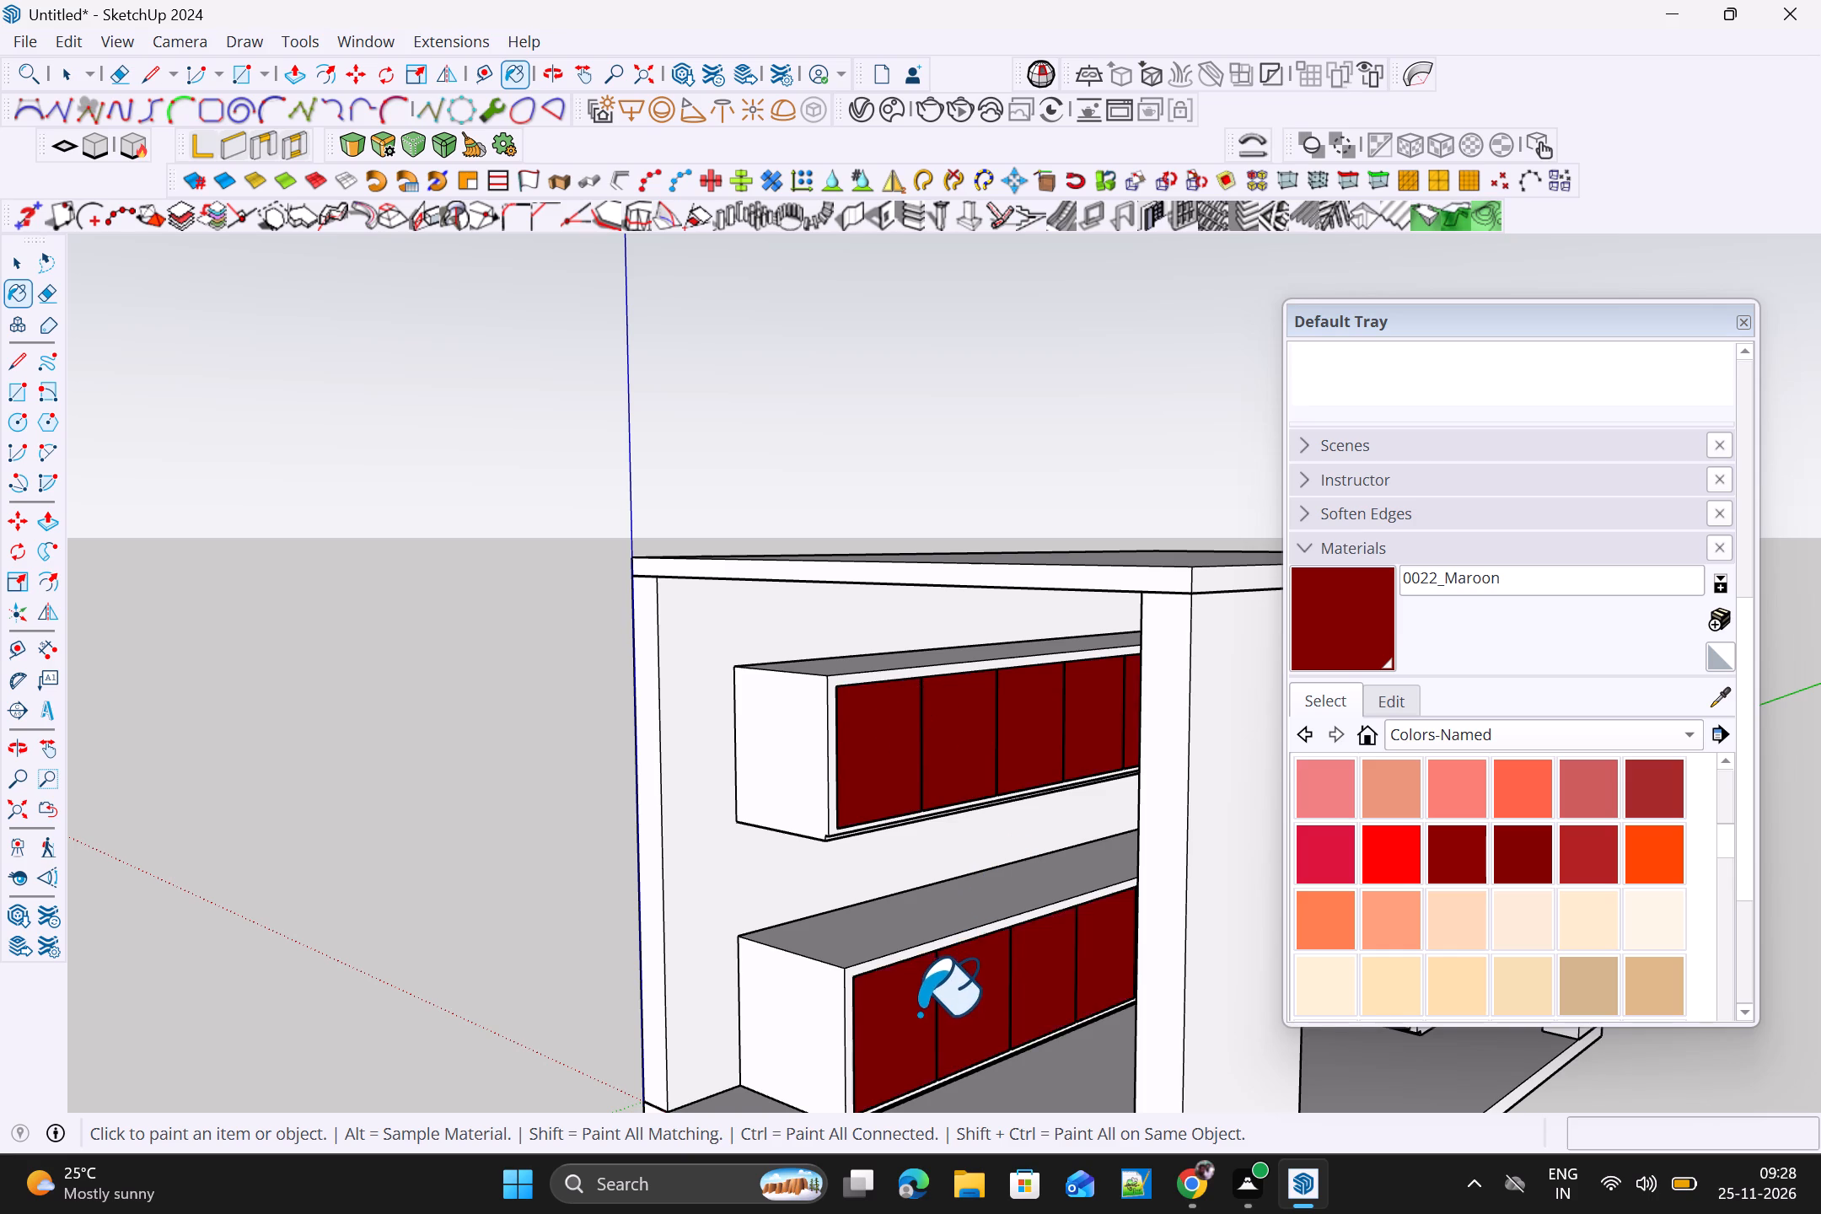
Paint the short leg's four-door panel groups on the base counter and upper cabinet with 0022_Maroon.
scroll(927, 1018, down, 4)
click(1246, 957)
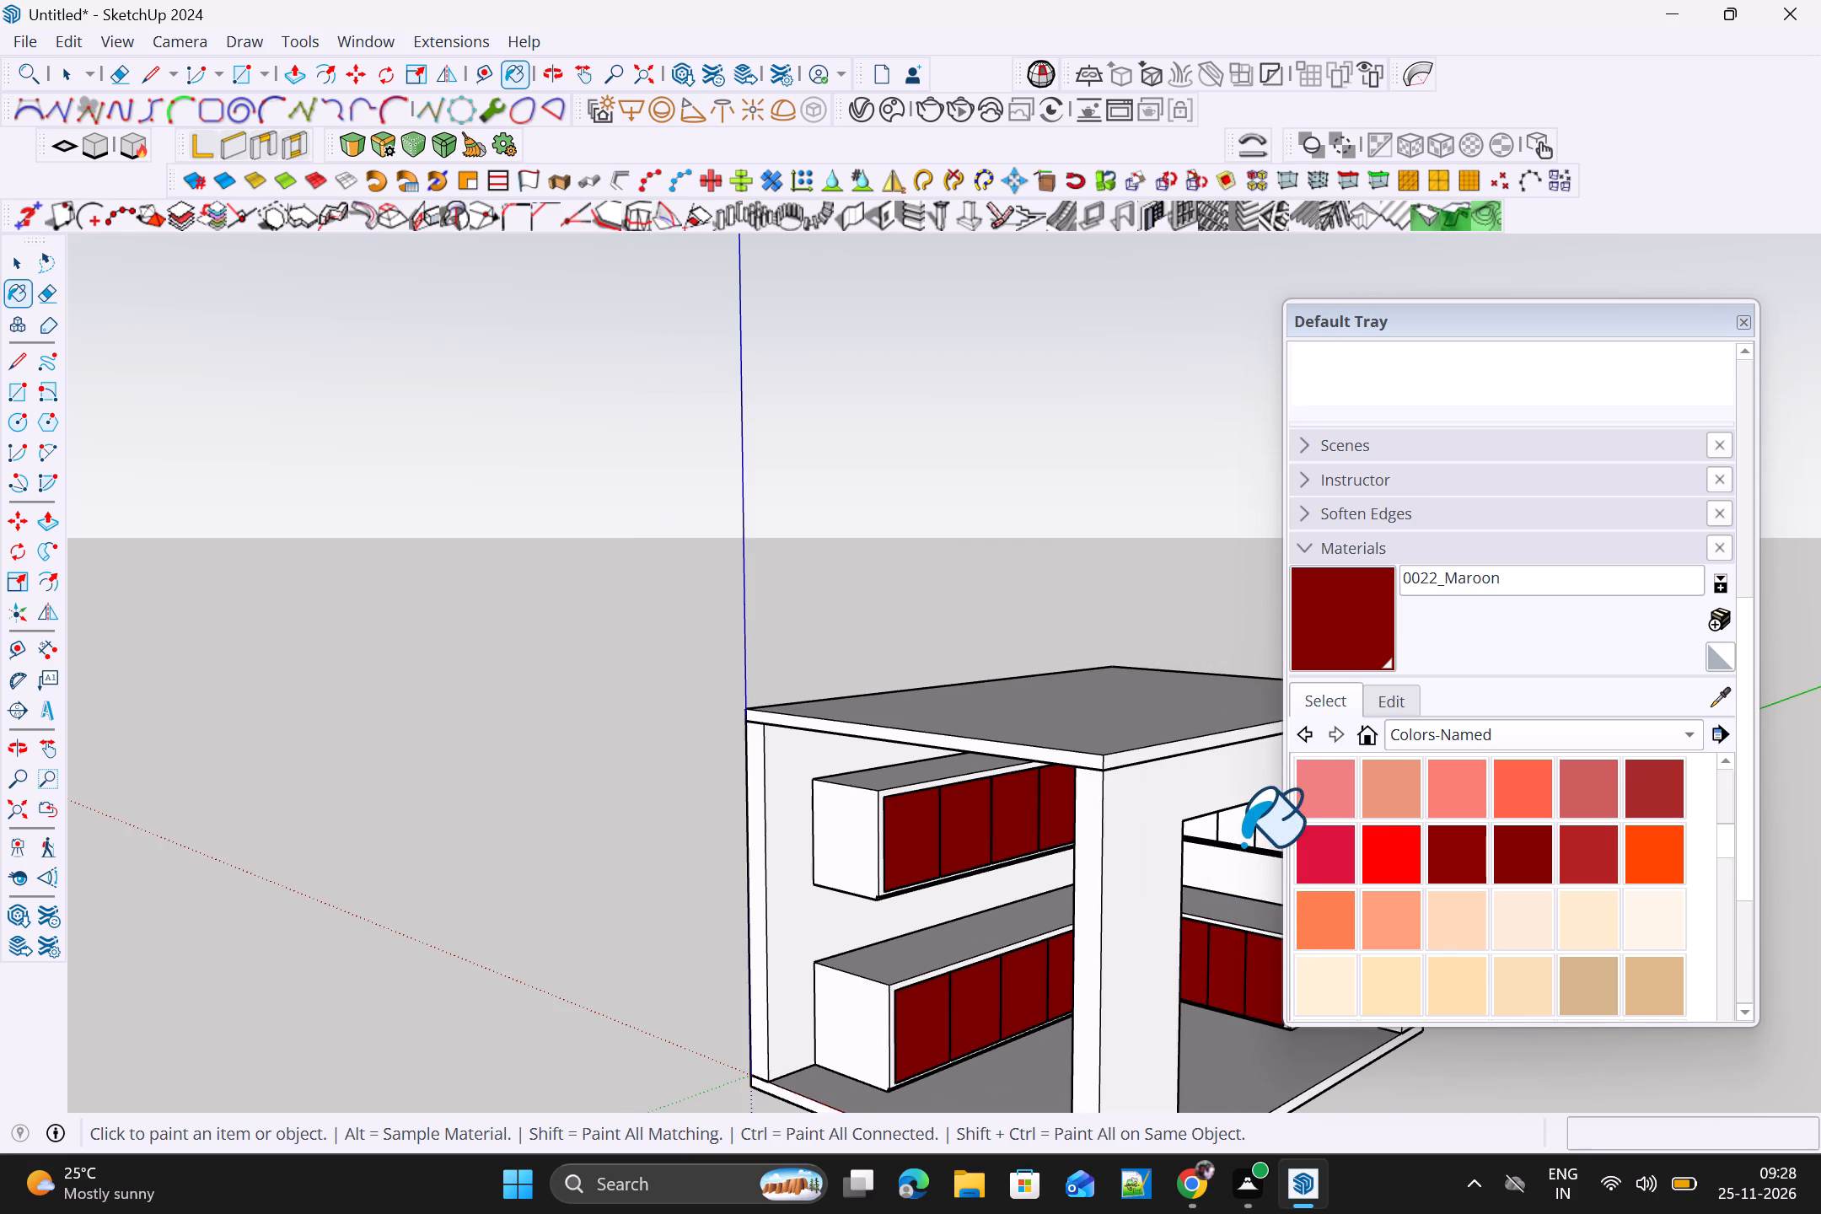
scroll(1246, 836, up, 13)
click(1226, 775)
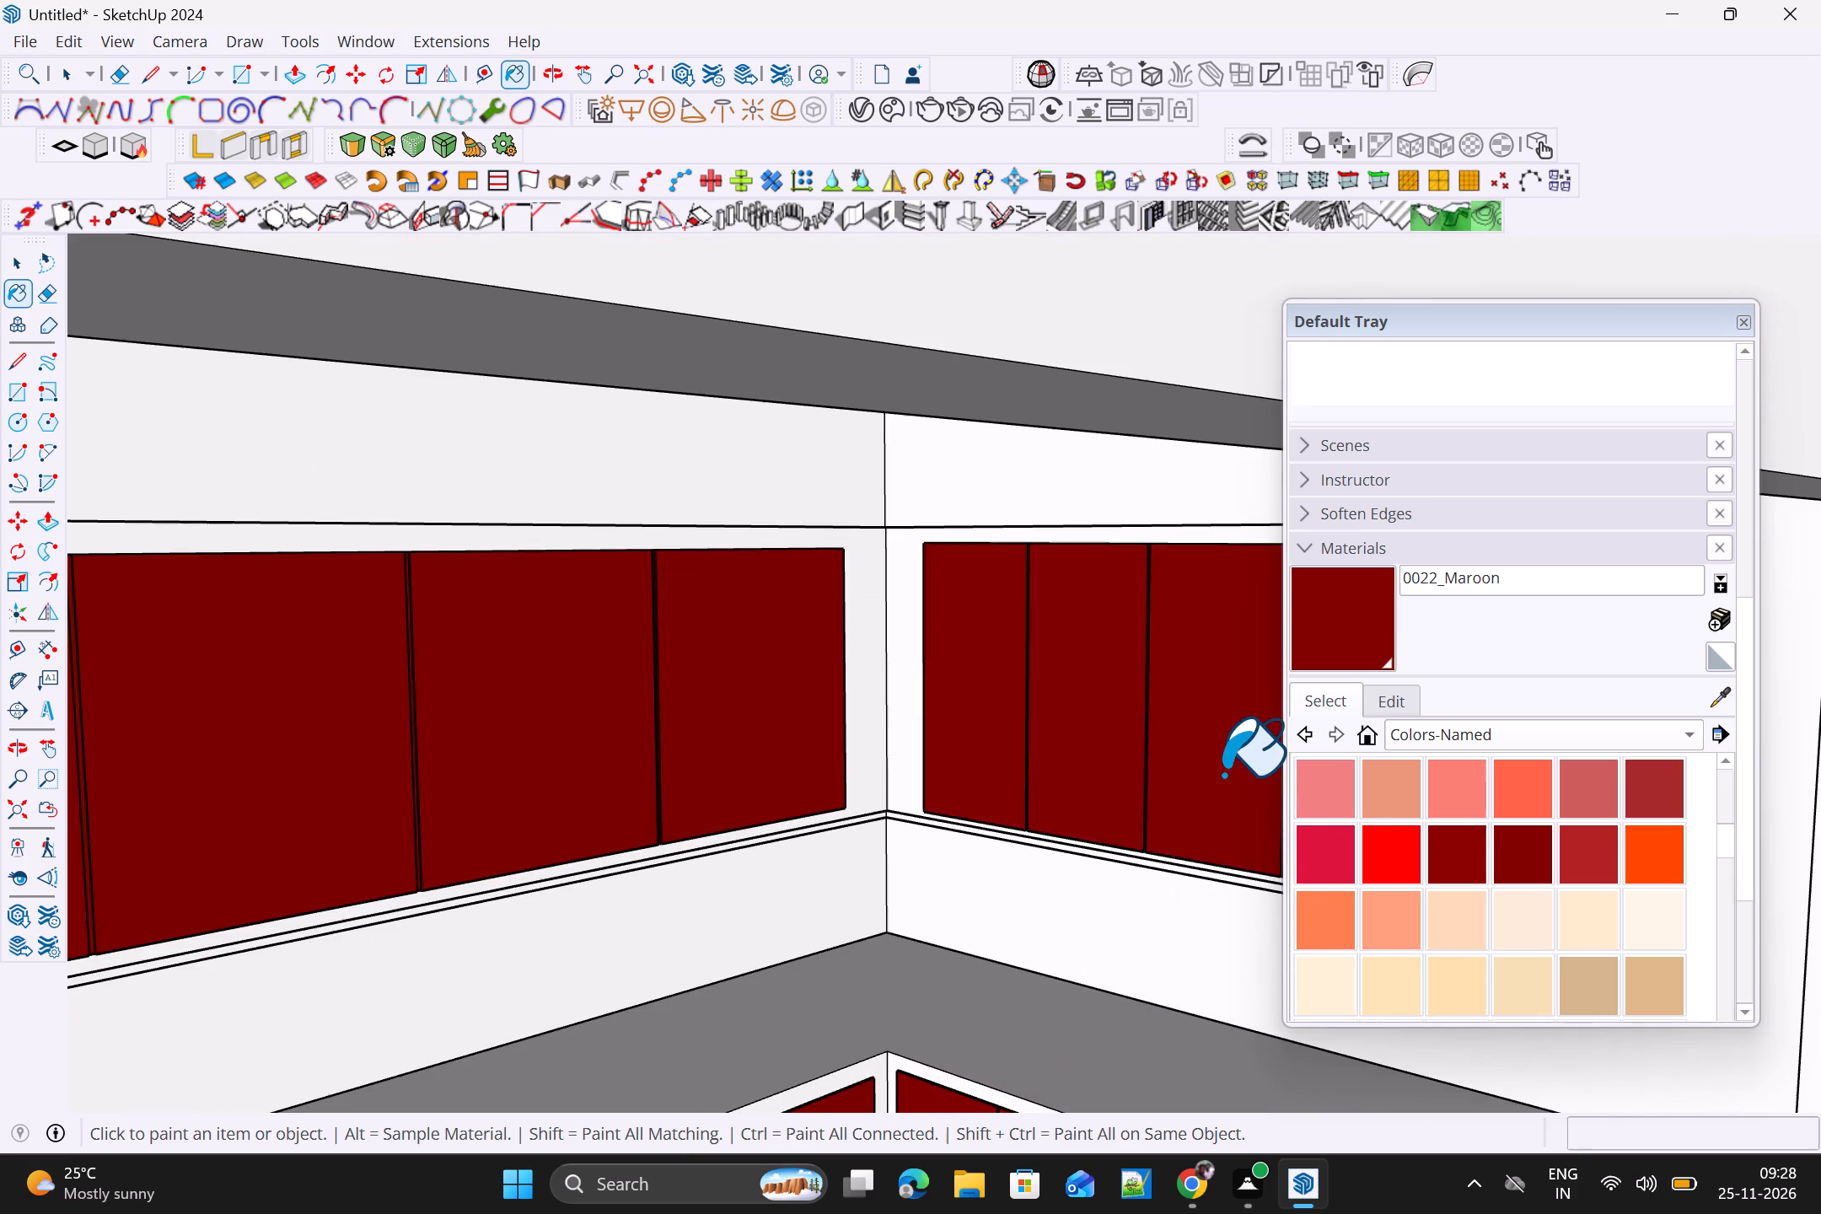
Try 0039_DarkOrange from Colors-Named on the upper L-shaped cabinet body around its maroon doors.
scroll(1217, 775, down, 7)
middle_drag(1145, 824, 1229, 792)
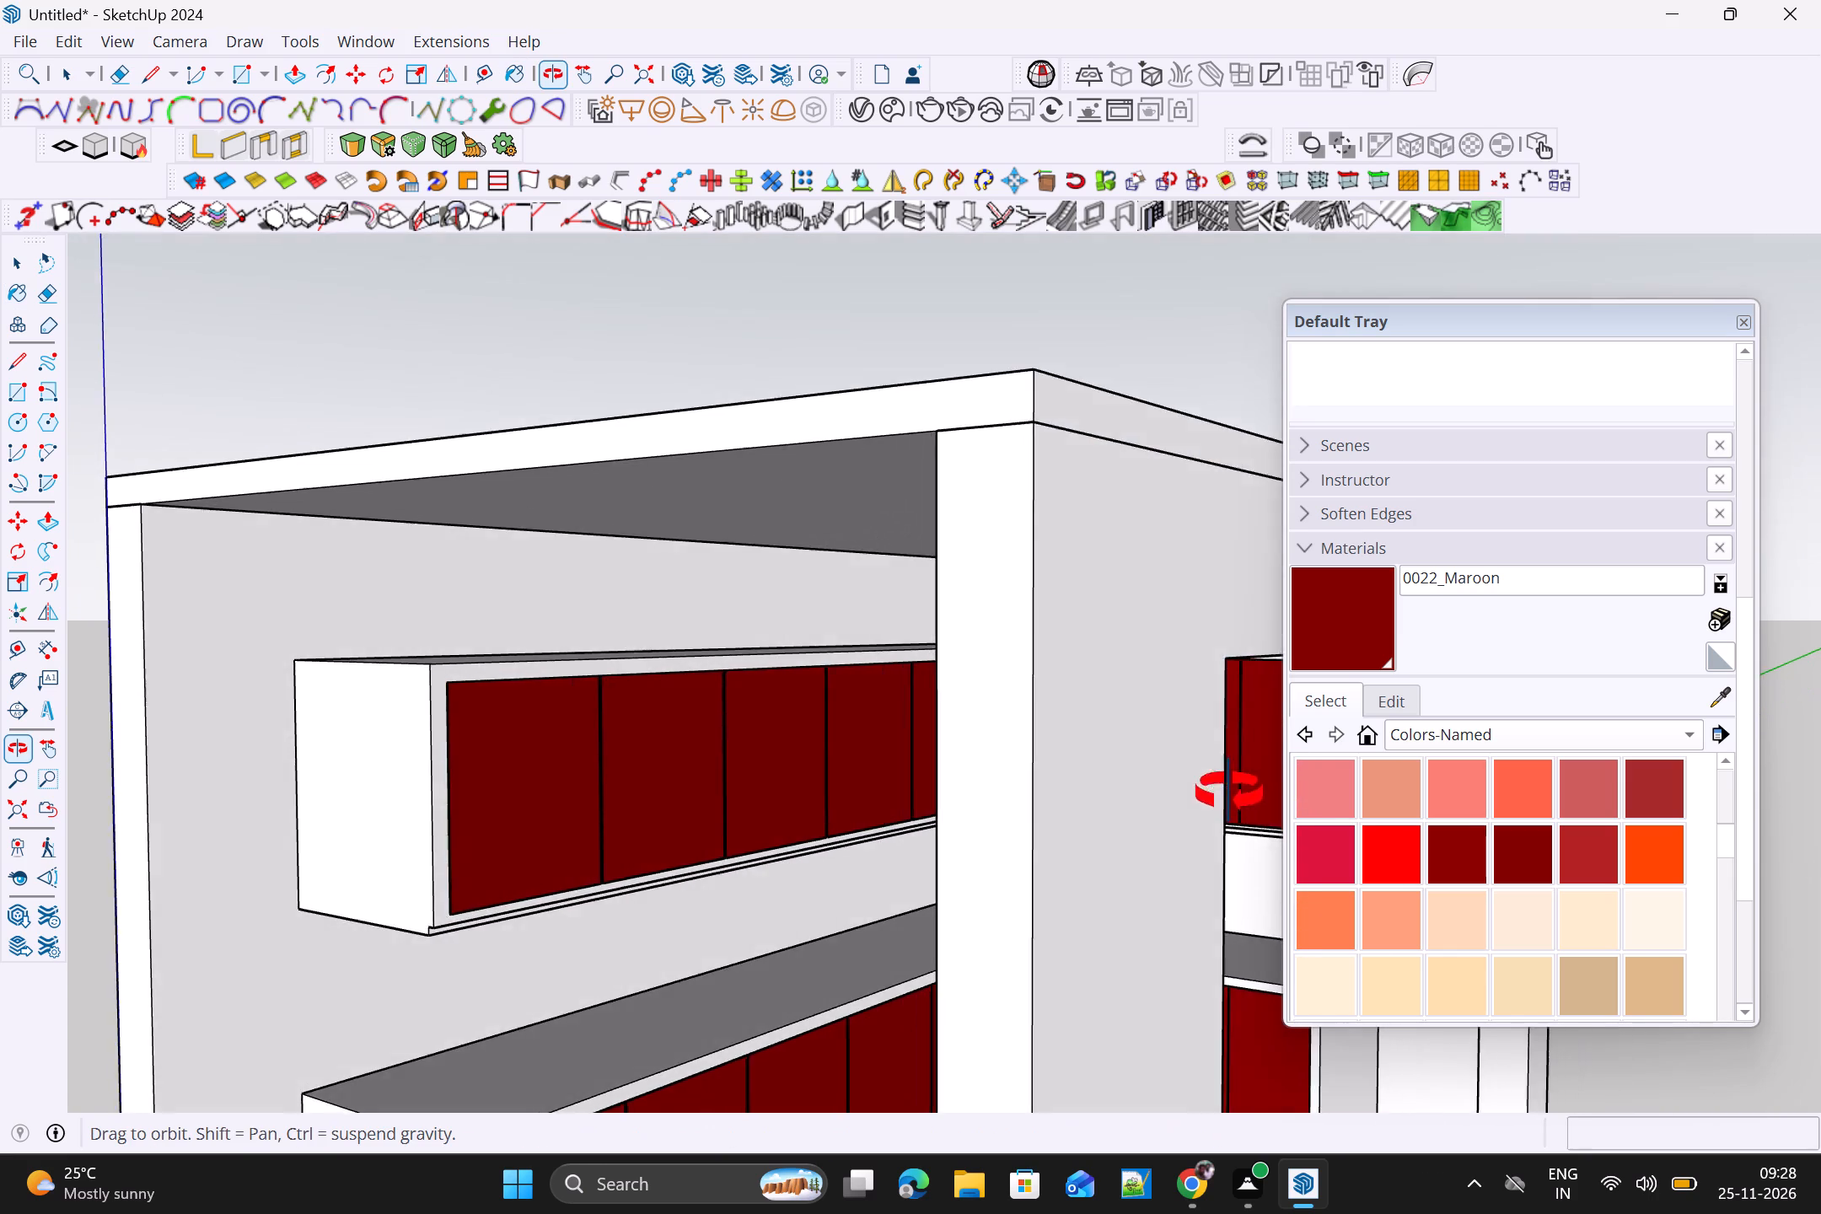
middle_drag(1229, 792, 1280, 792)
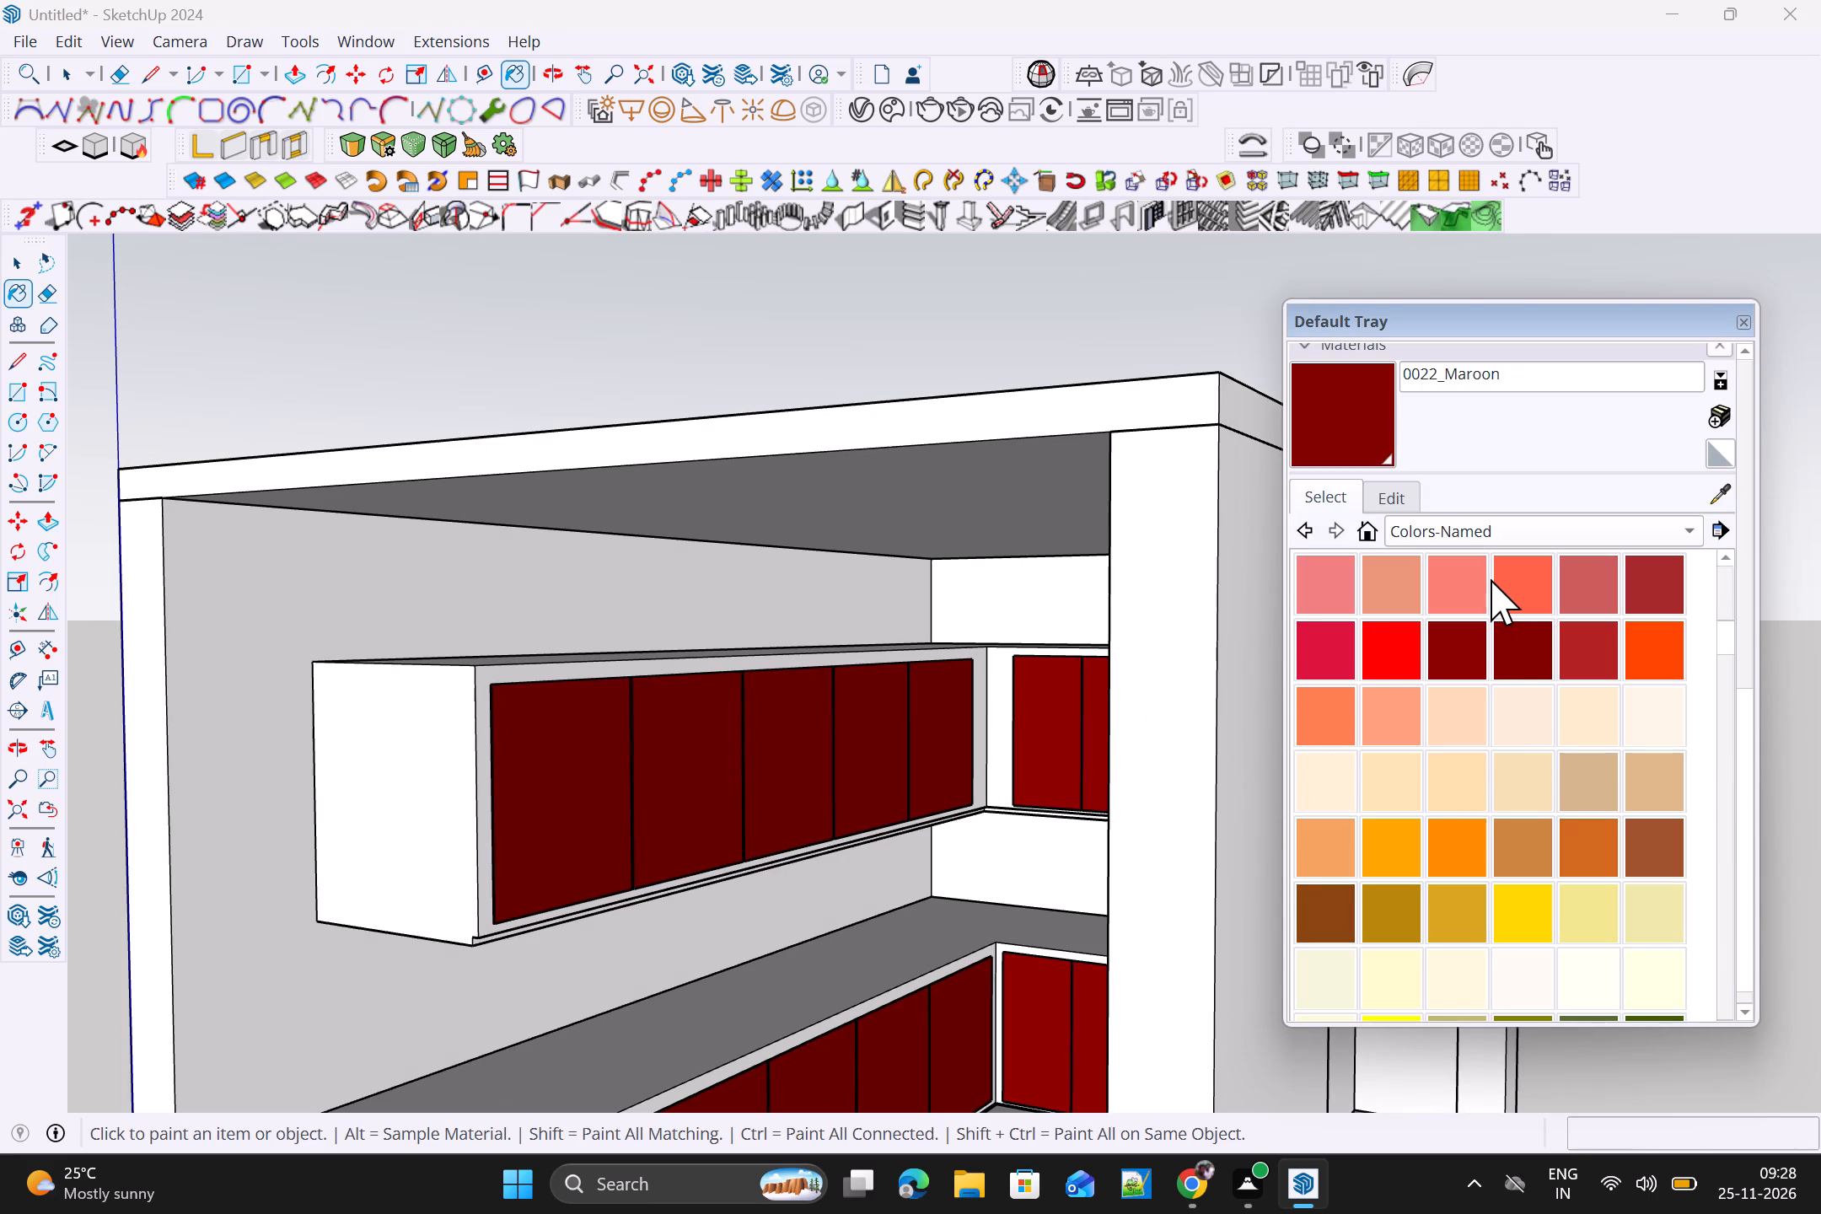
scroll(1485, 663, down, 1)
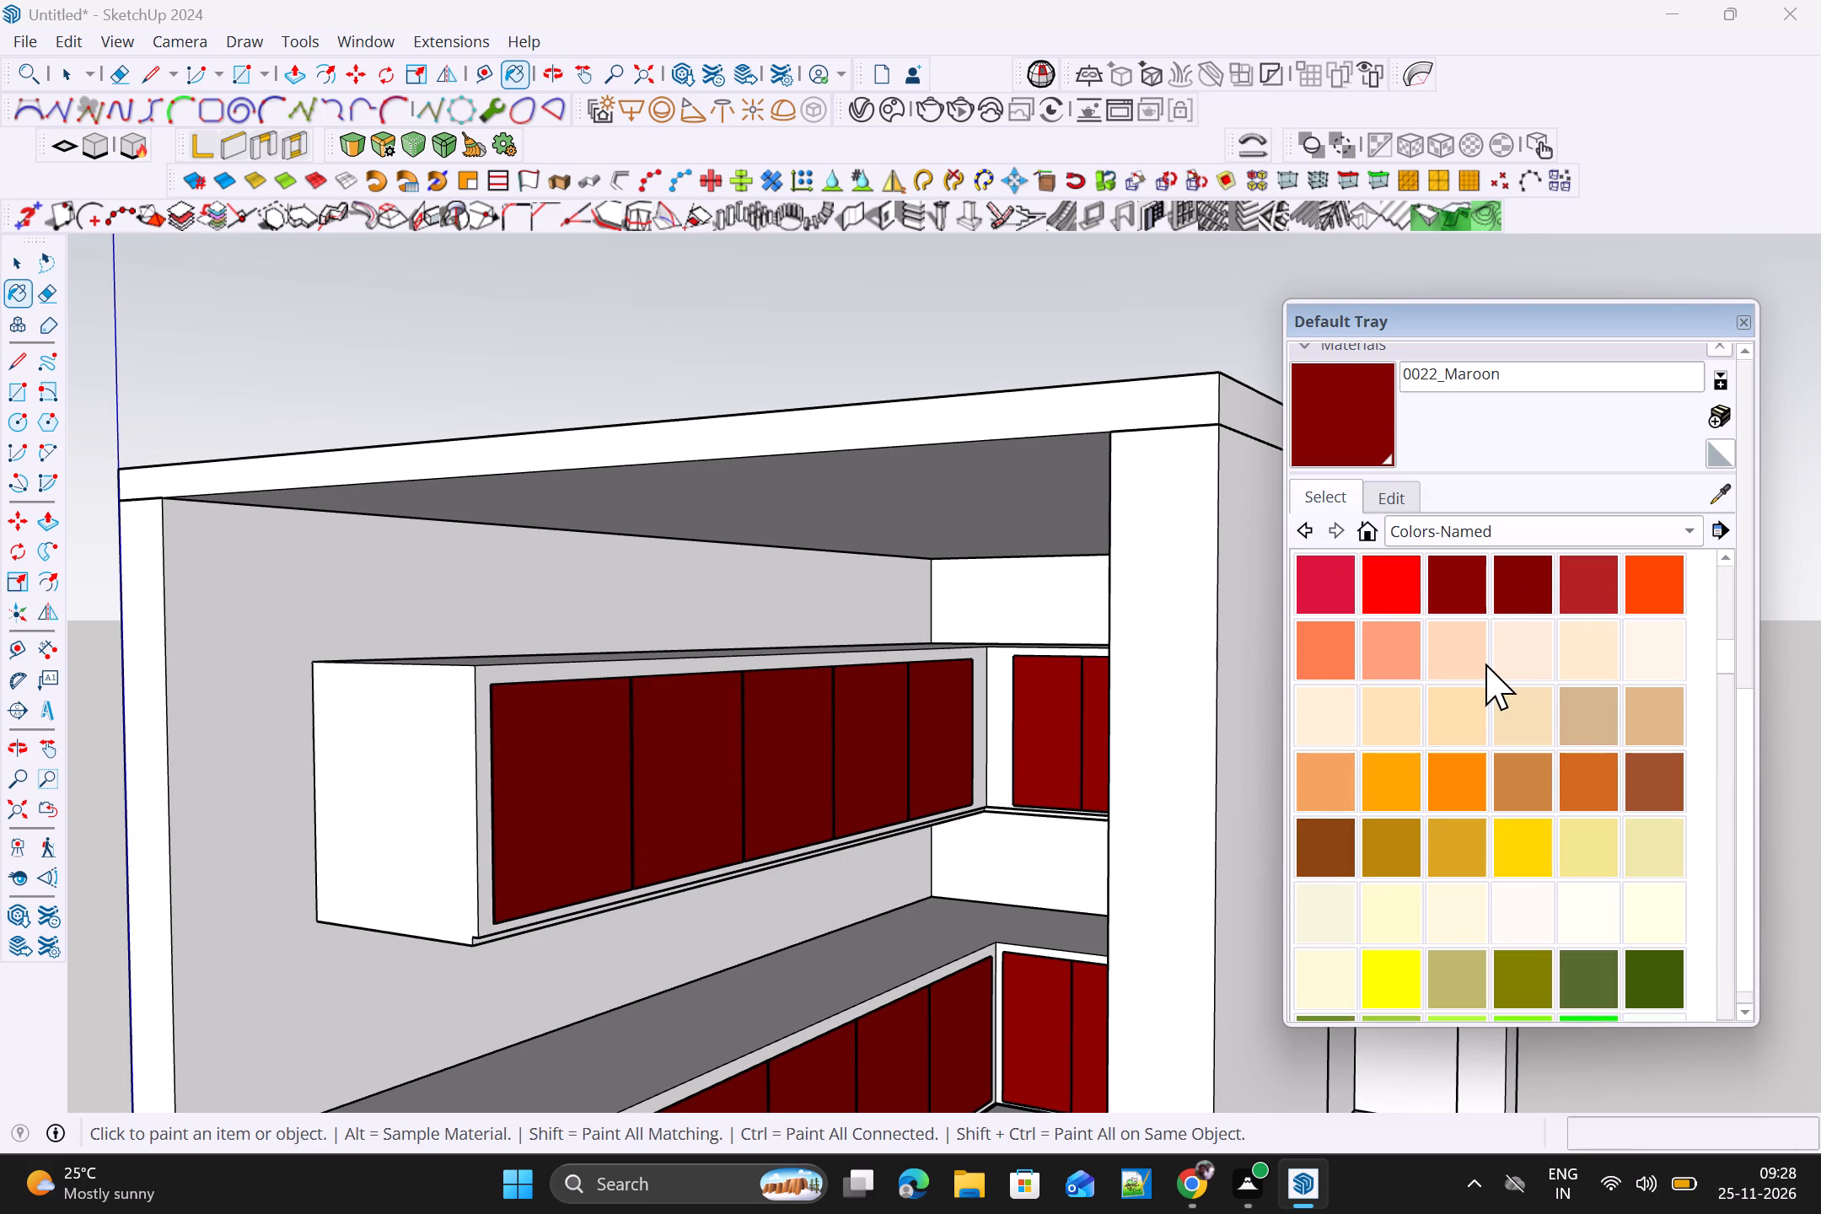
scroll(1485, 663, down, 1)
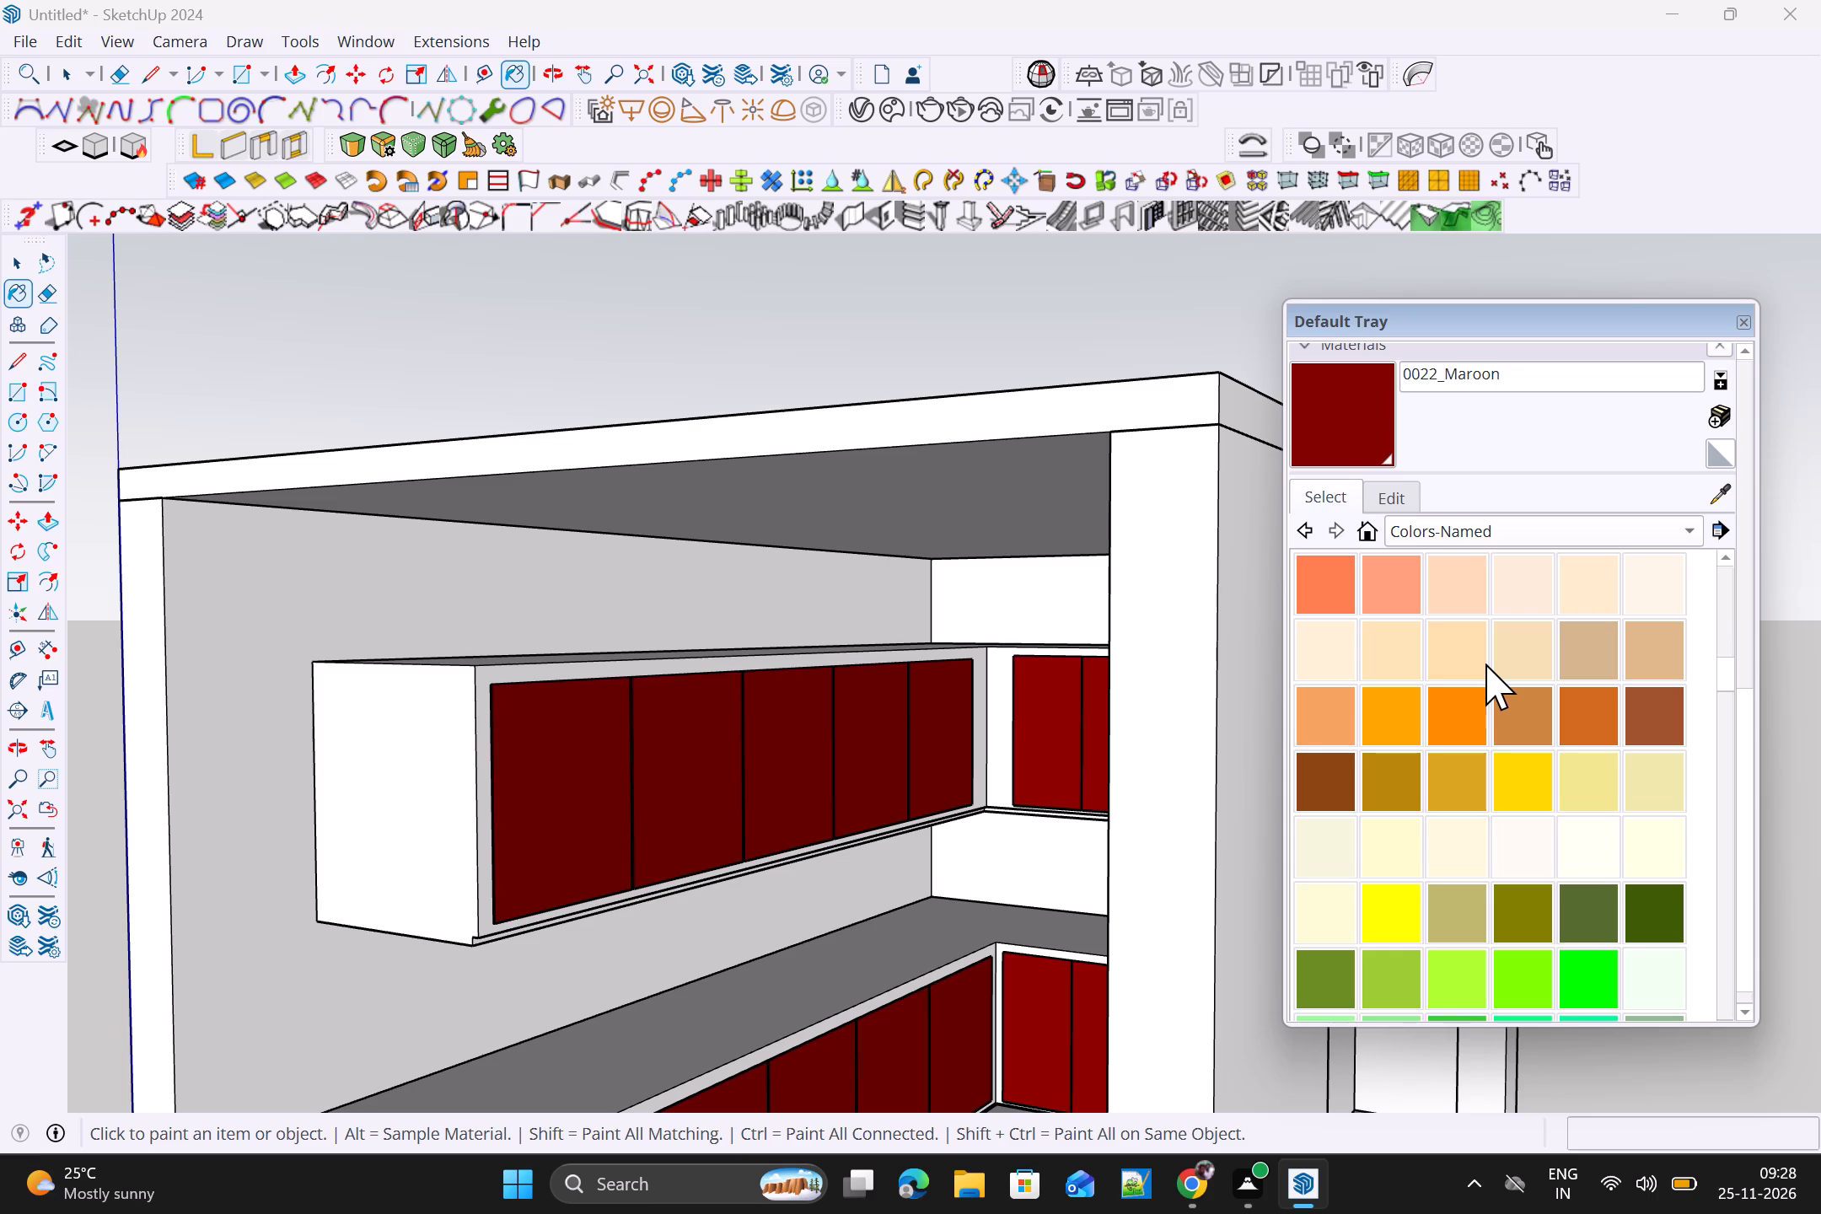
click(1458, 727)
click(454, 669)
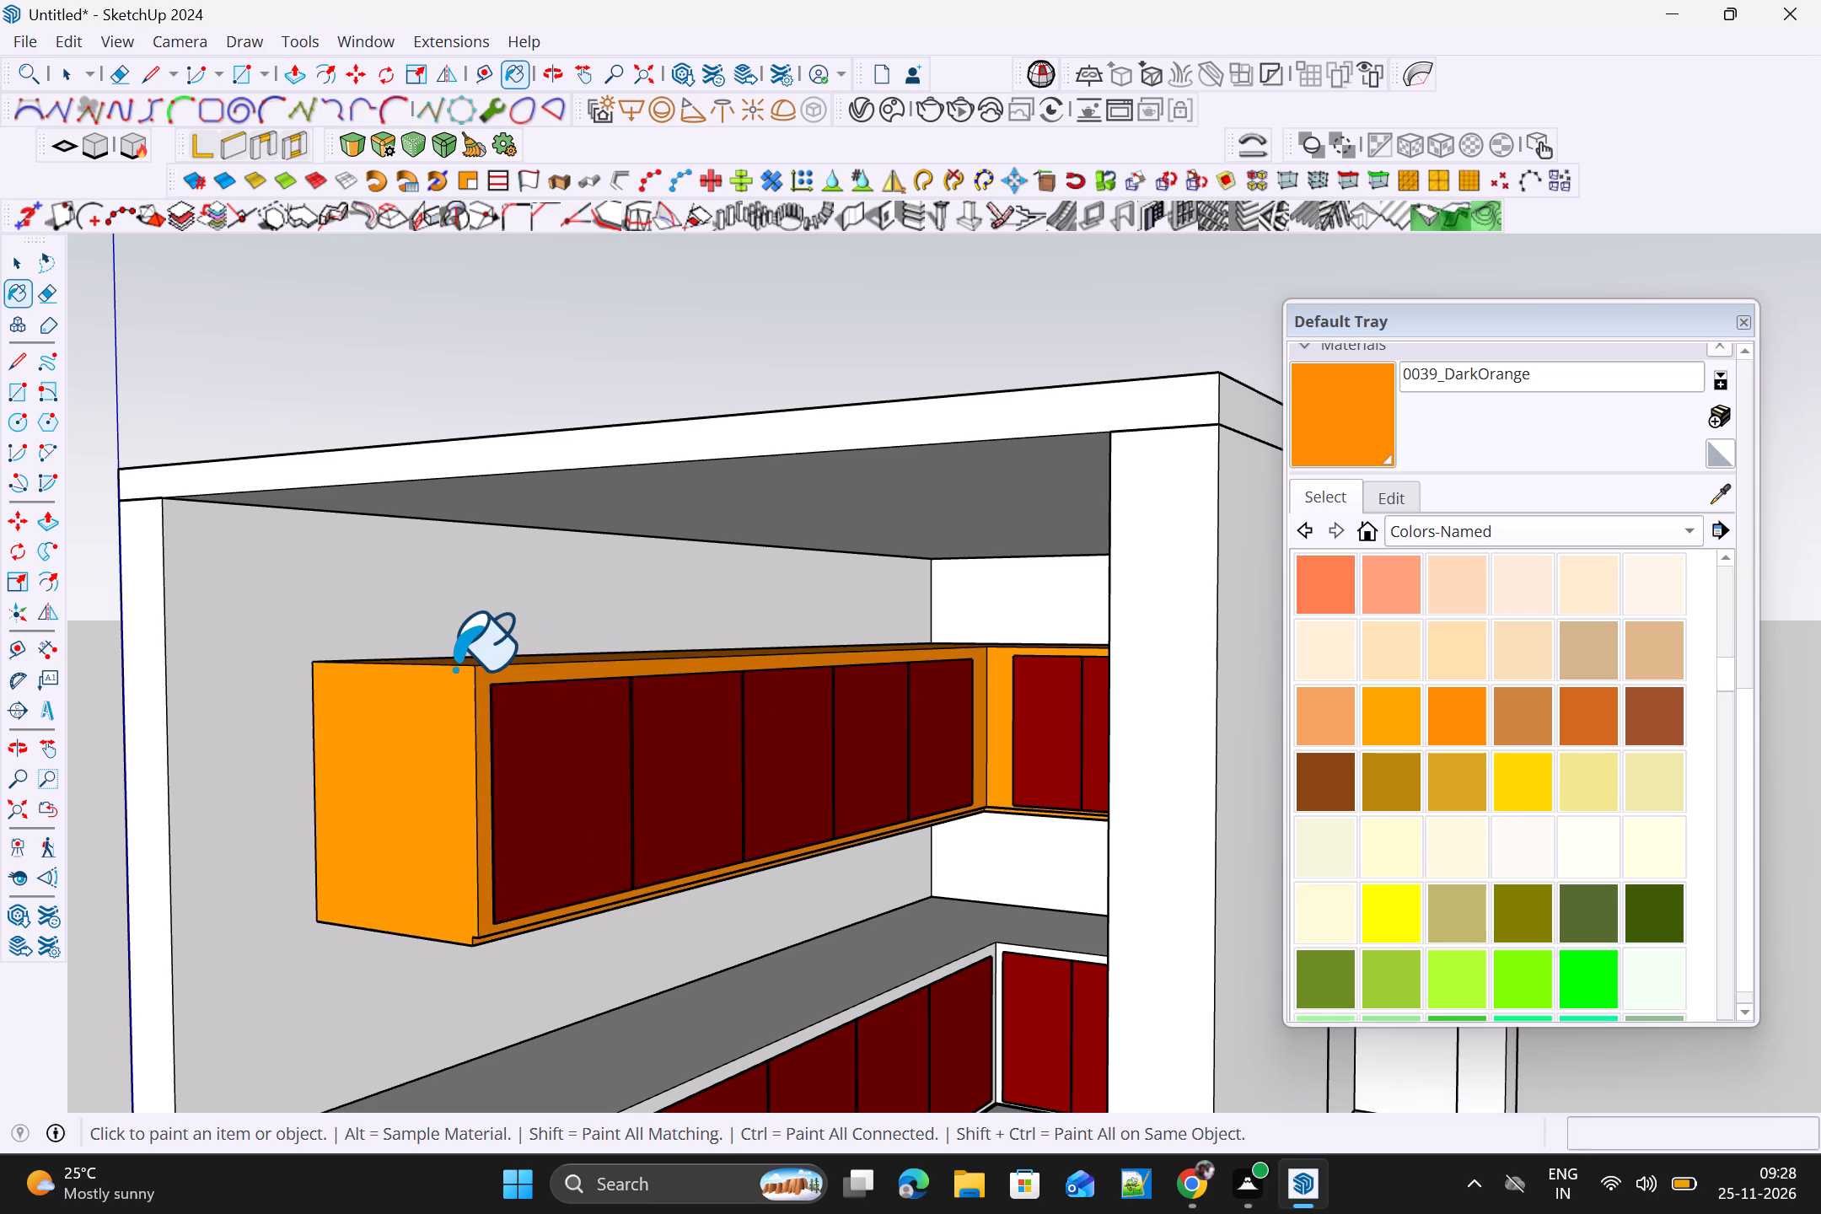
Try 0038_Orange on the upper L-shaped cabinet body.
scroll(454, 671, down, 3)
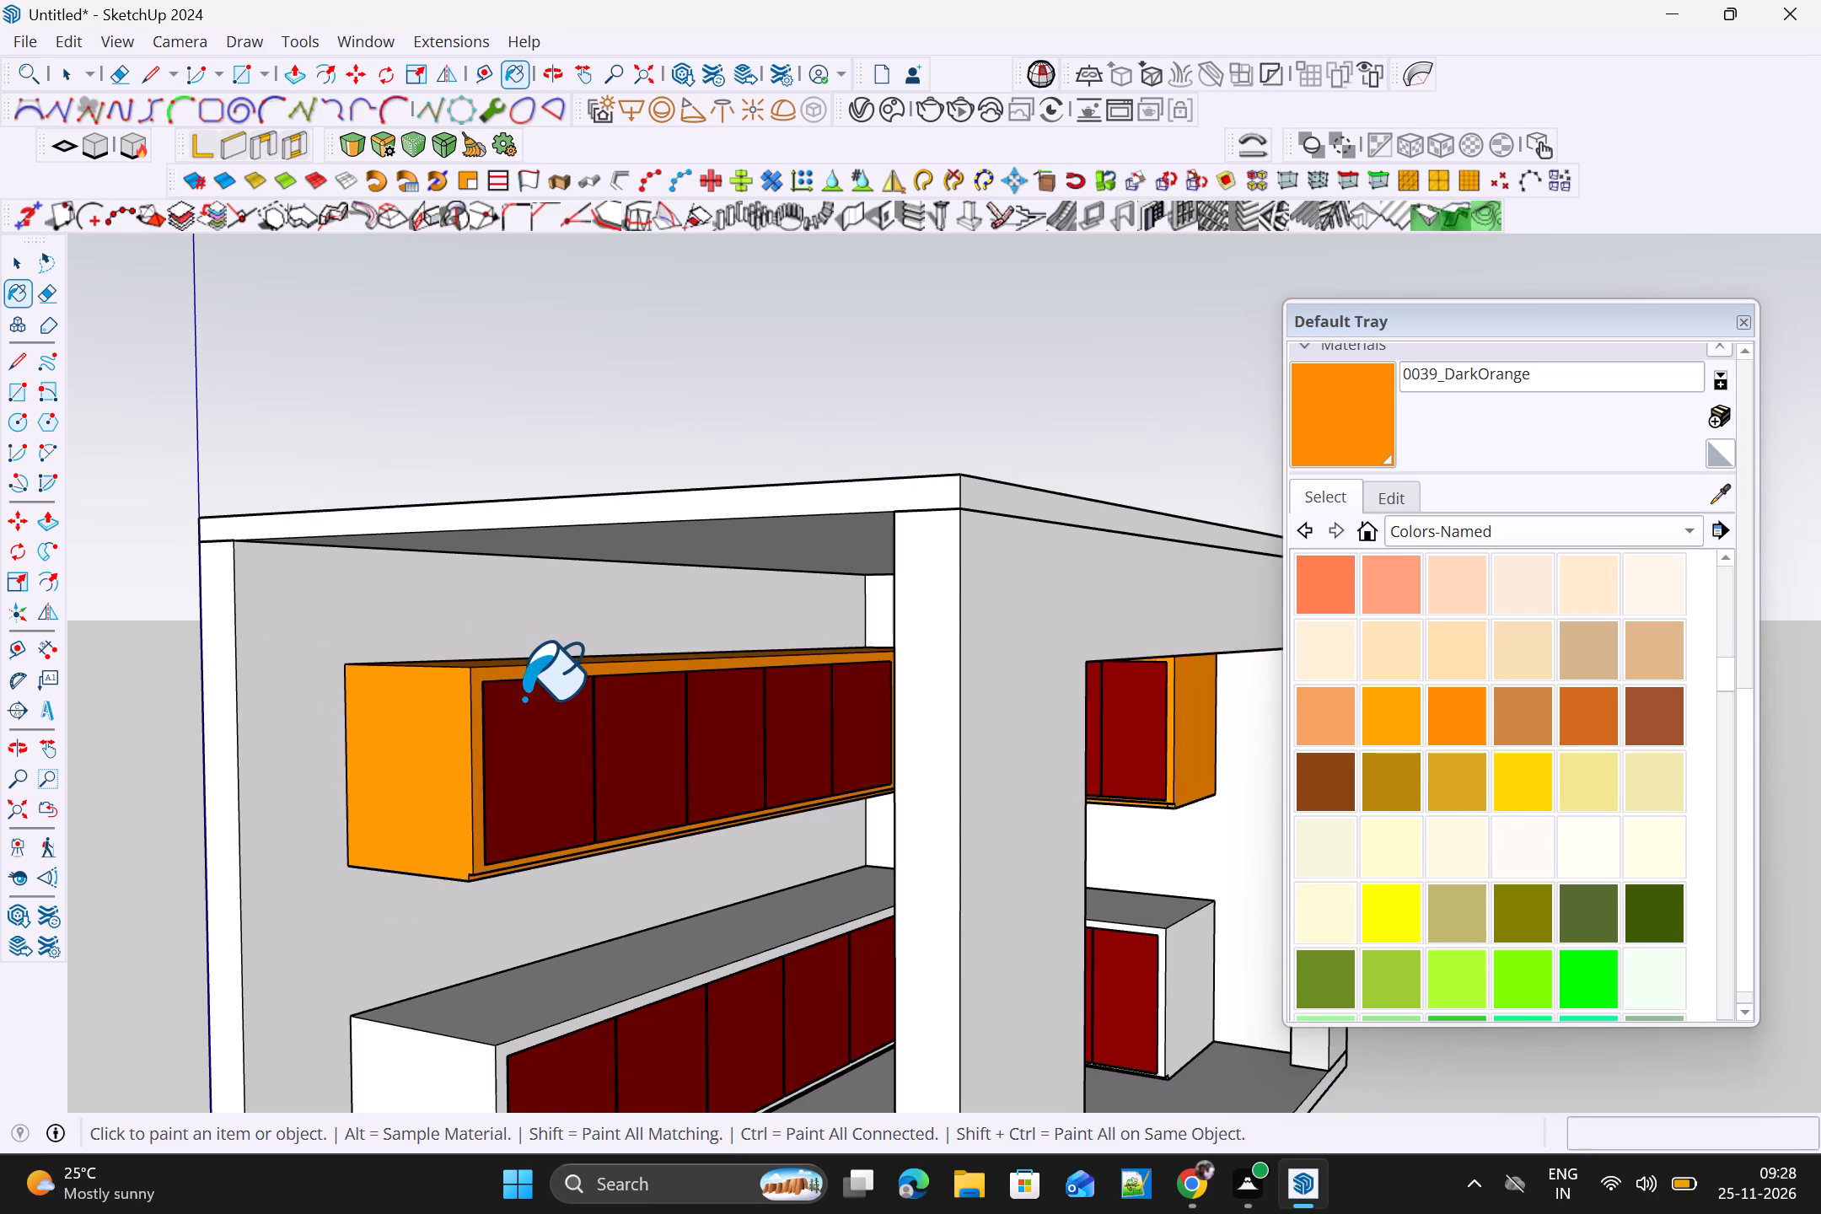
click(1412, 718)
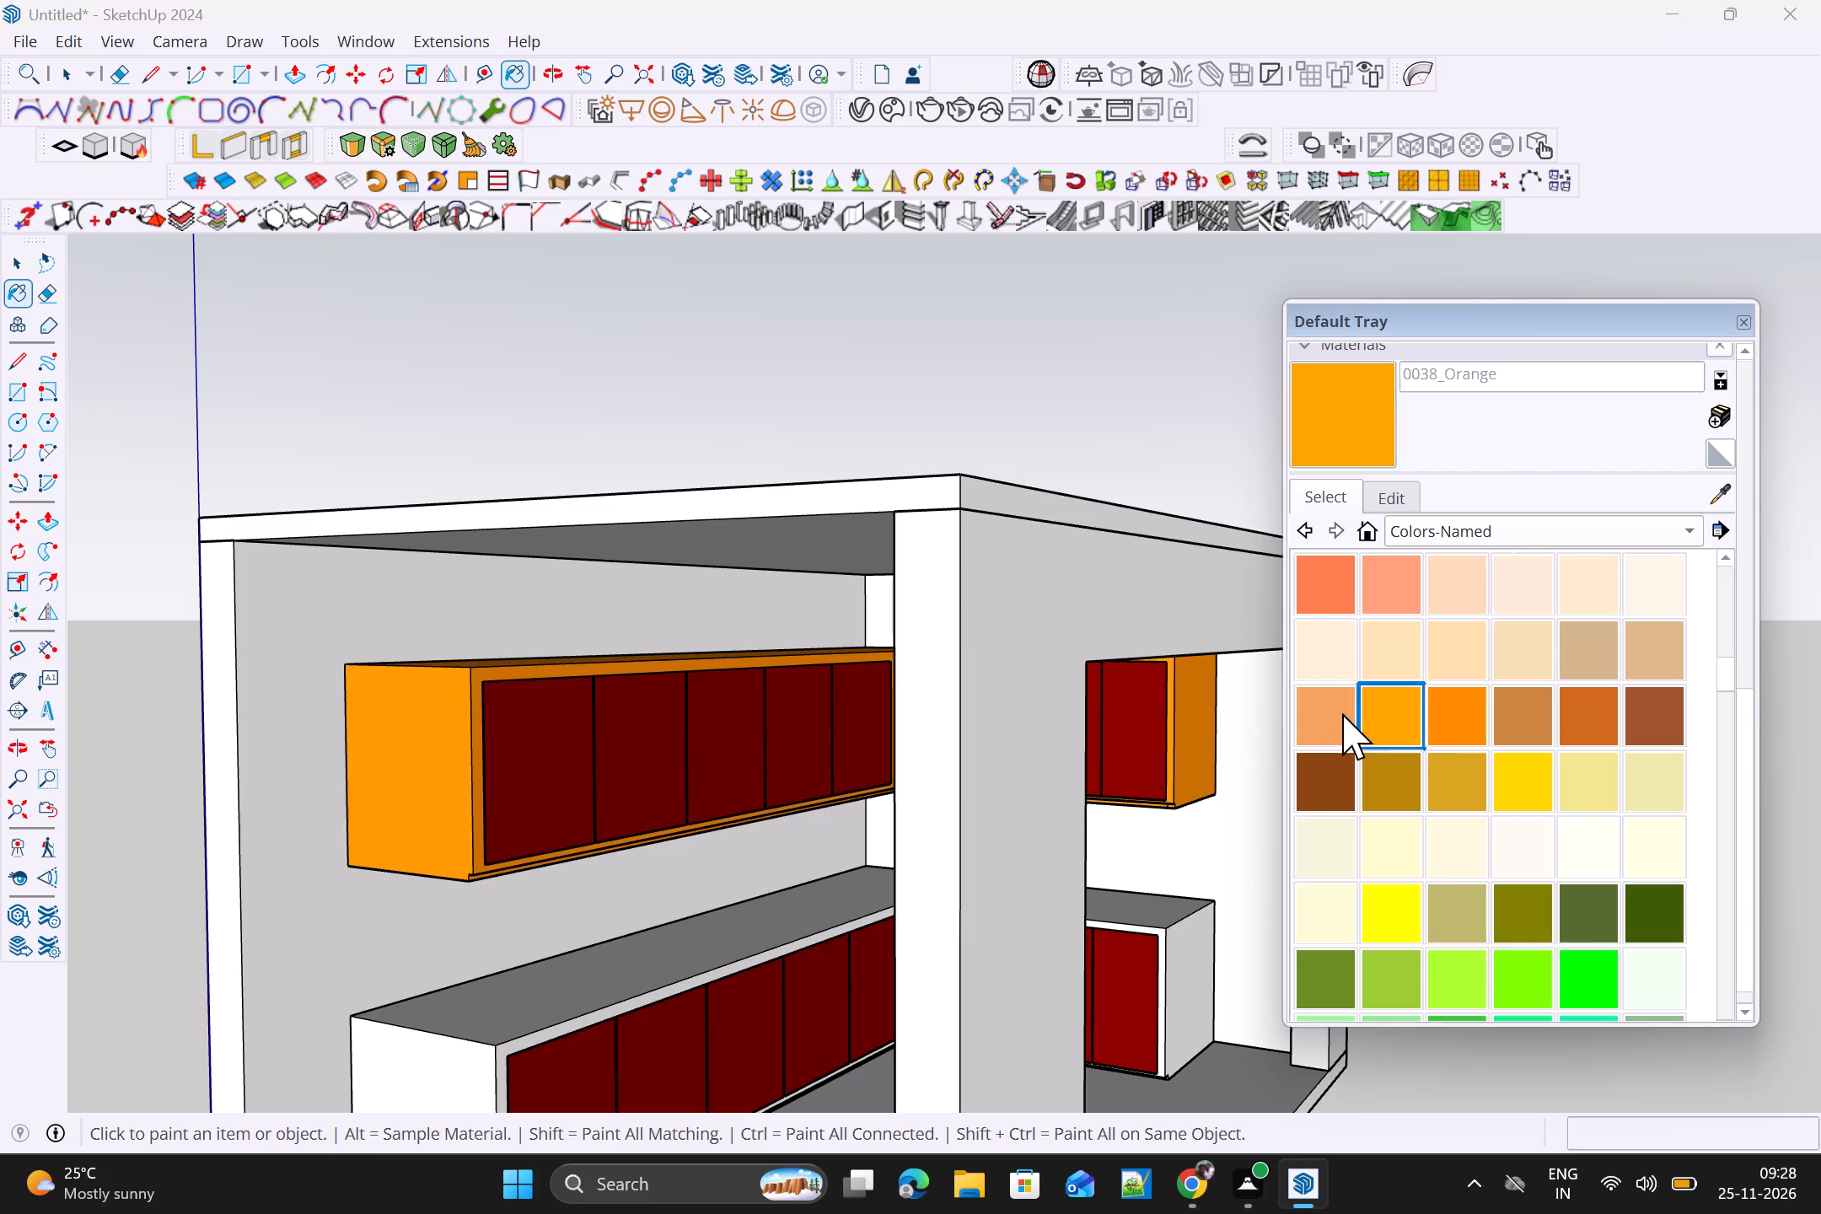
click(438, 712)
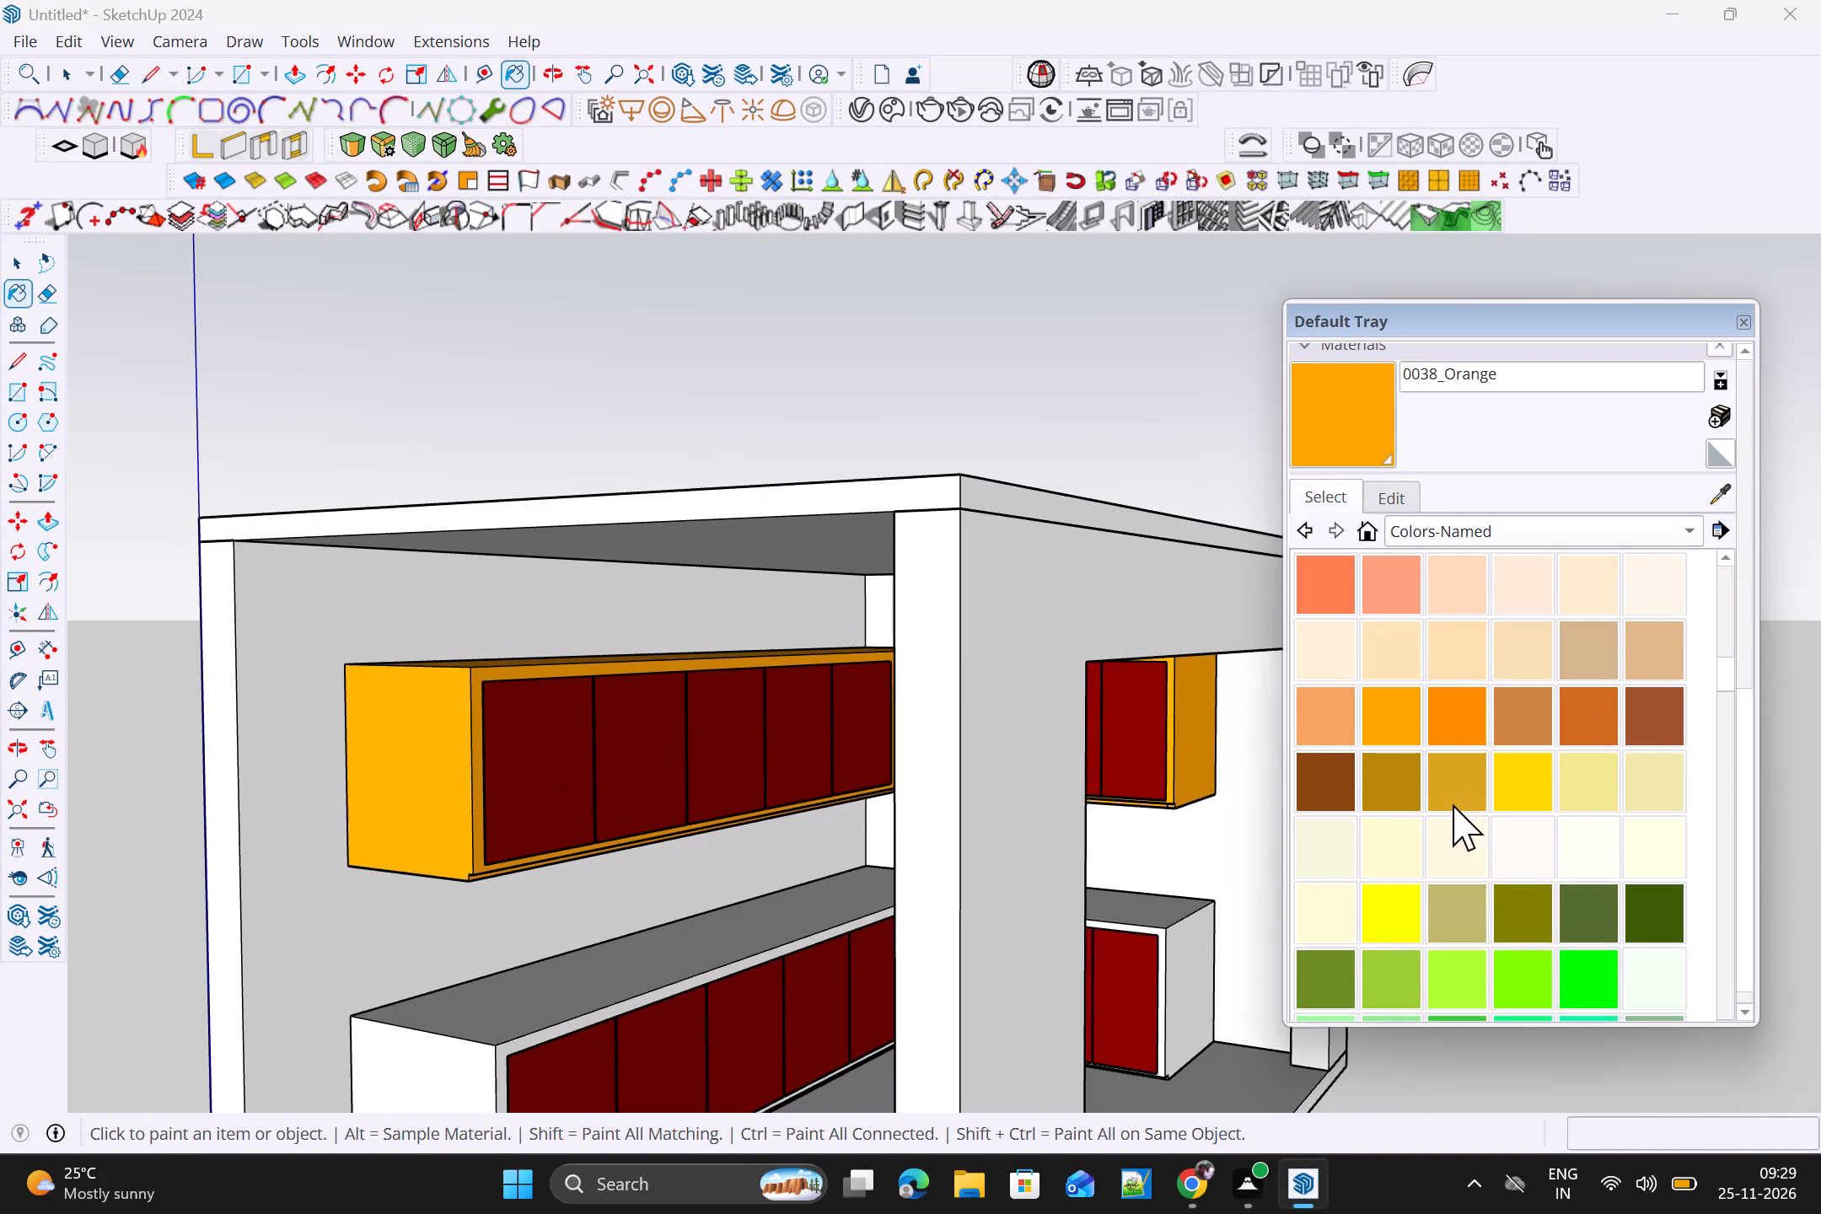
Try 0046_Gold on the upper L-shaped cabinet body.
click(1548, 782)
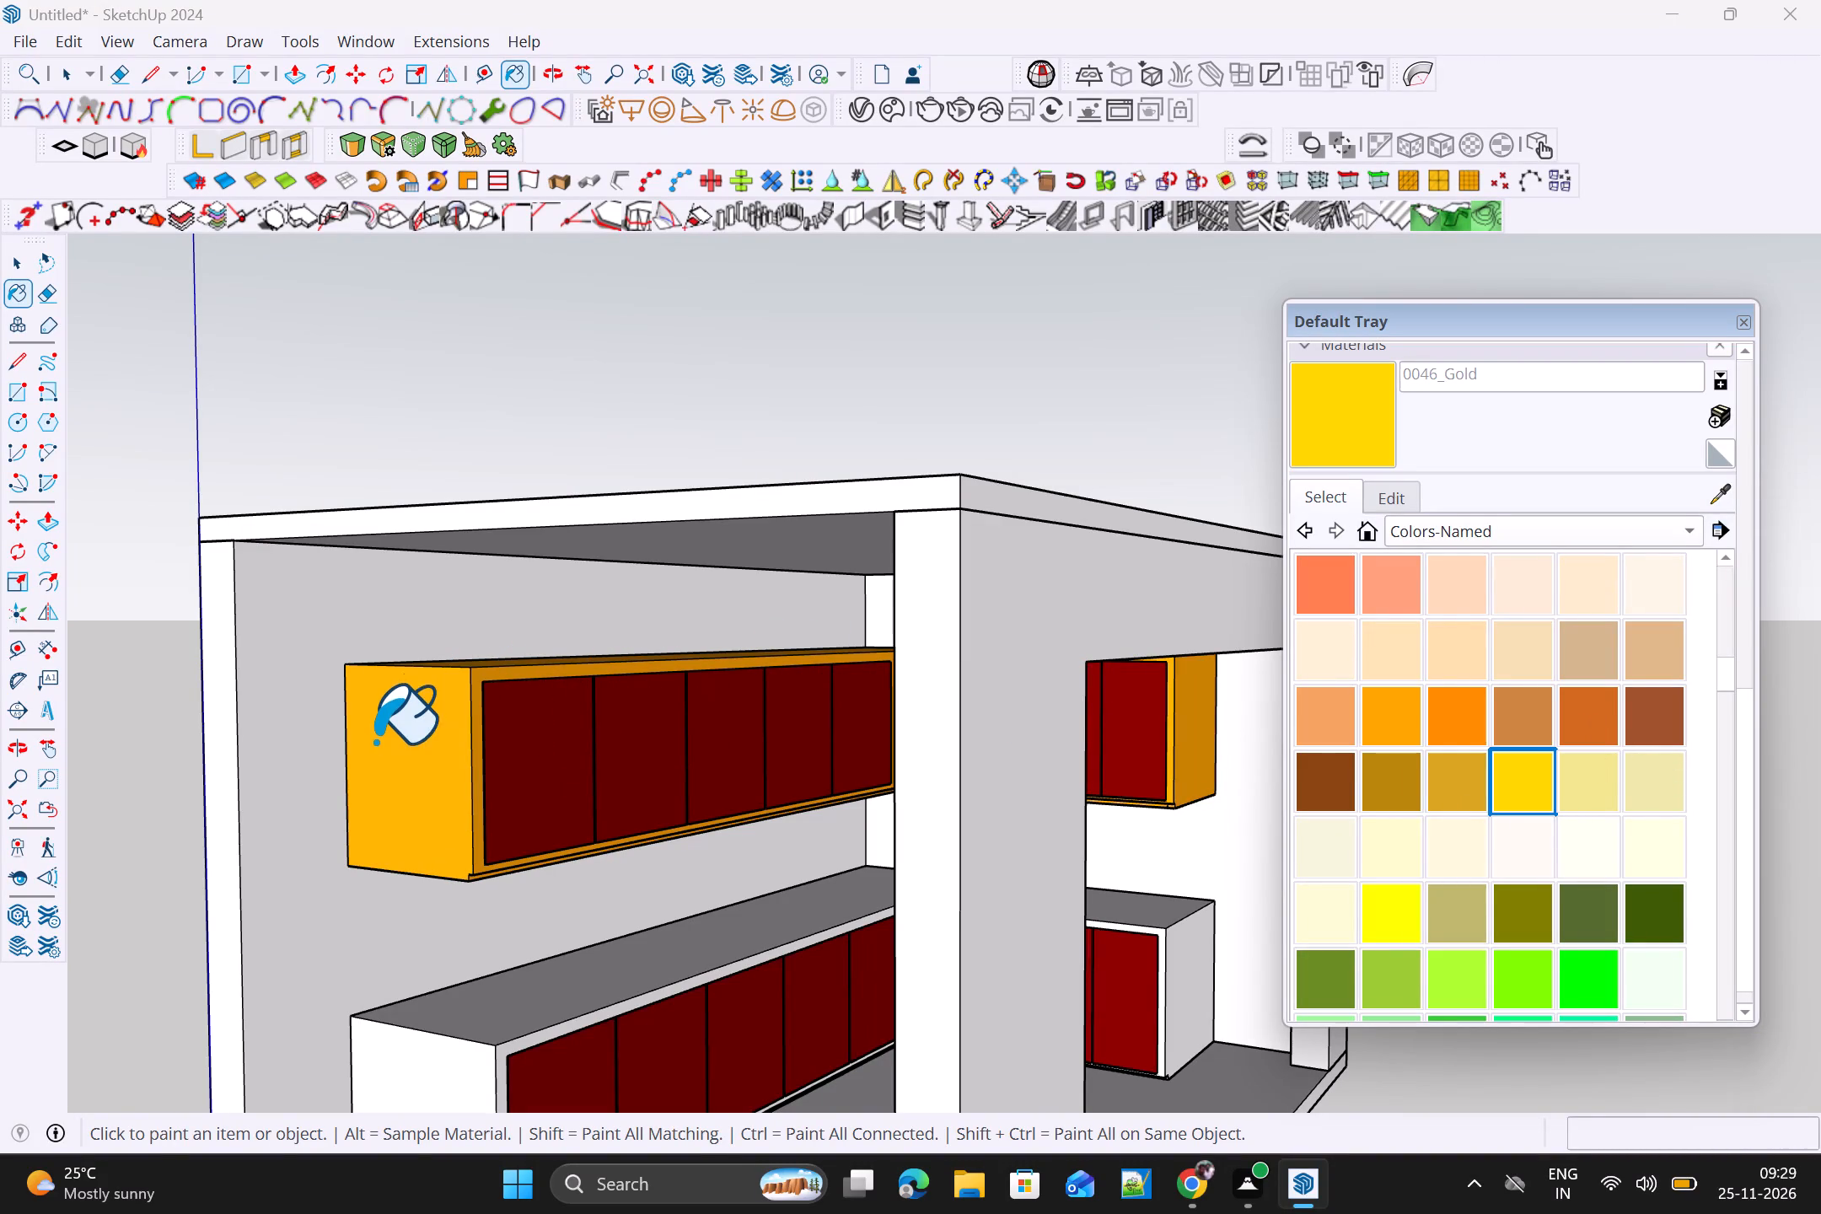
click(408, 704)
Paint the upper L-shaped cabinet body, including its end and top faces, with 0058_Olive.
scroll(411, 704, down, 4)
middle_drag(598, 796, 783, 783)
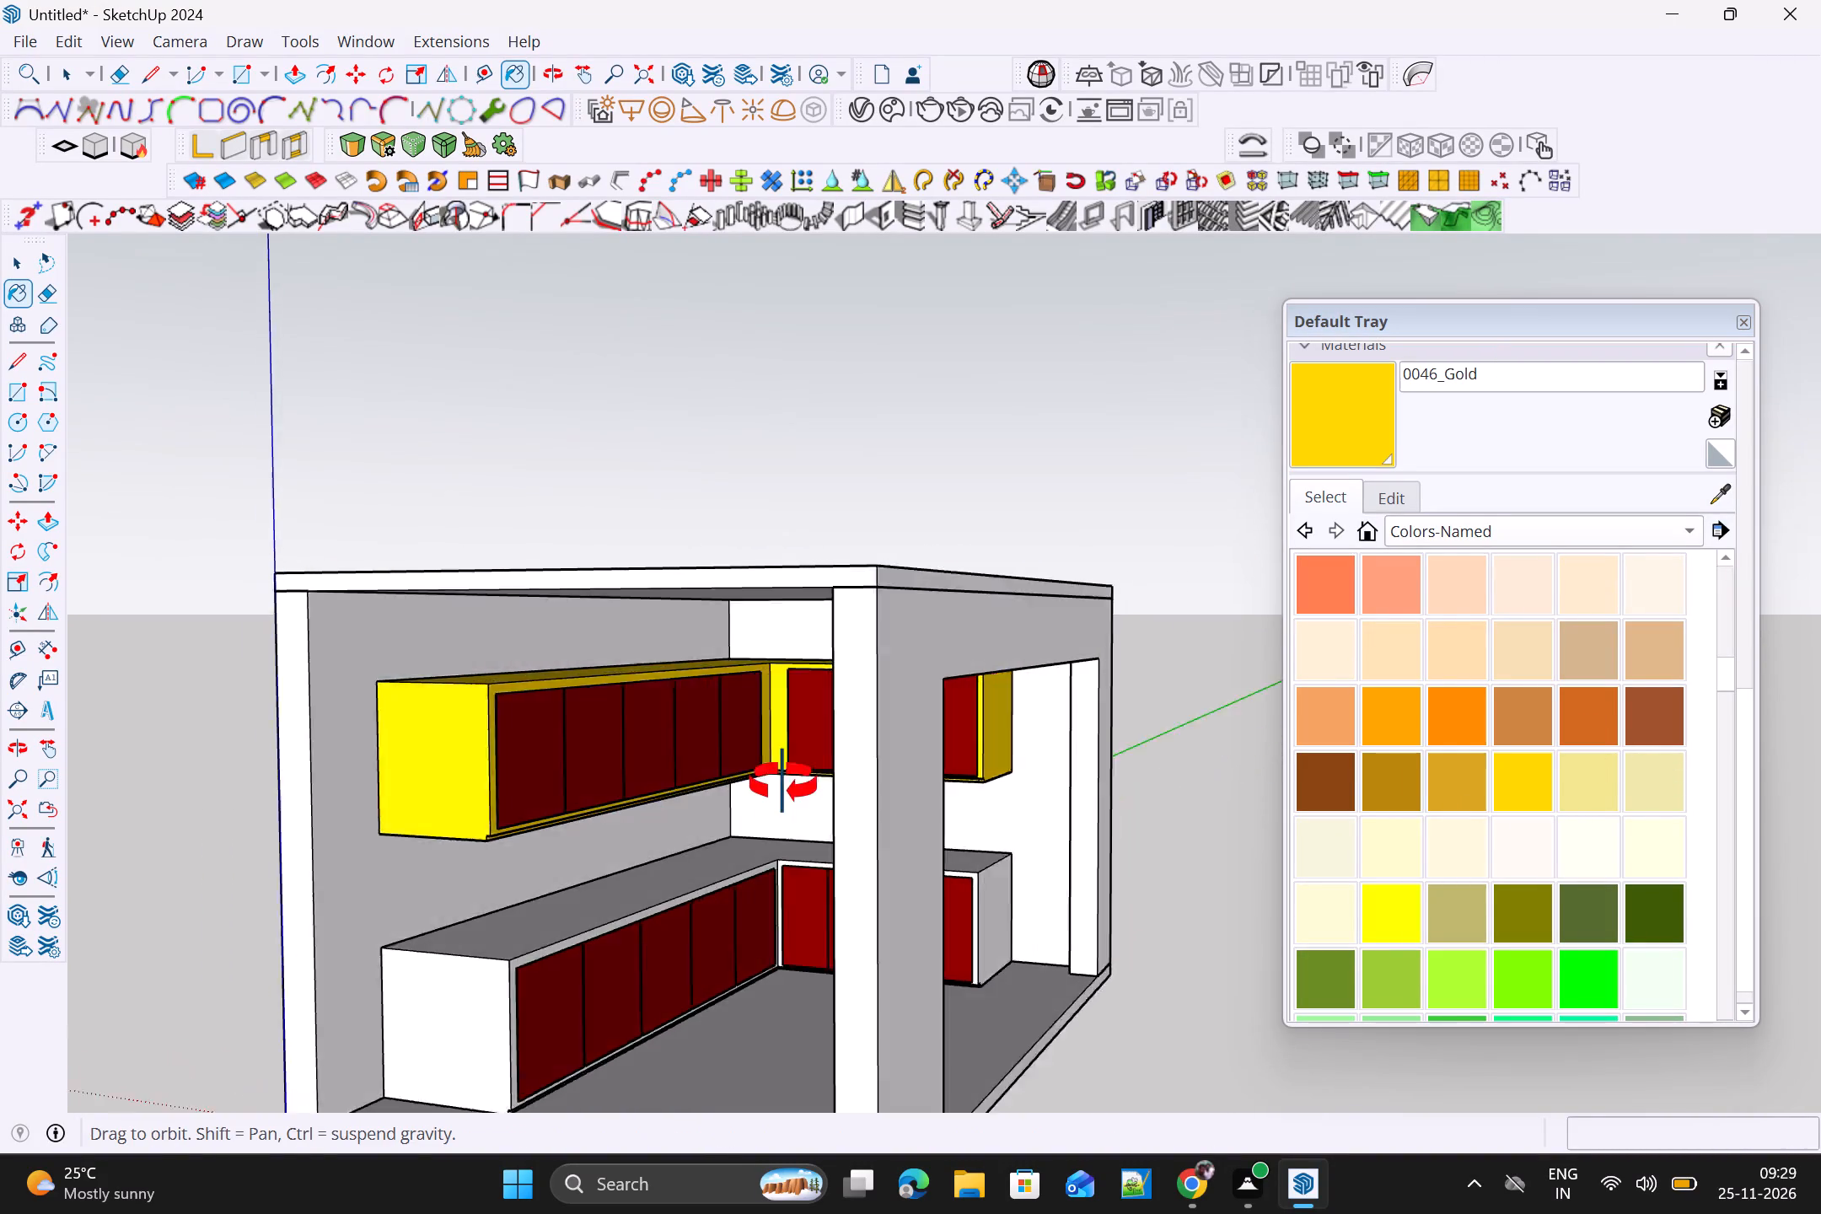
middle_drag(783, 783, 783, 741)
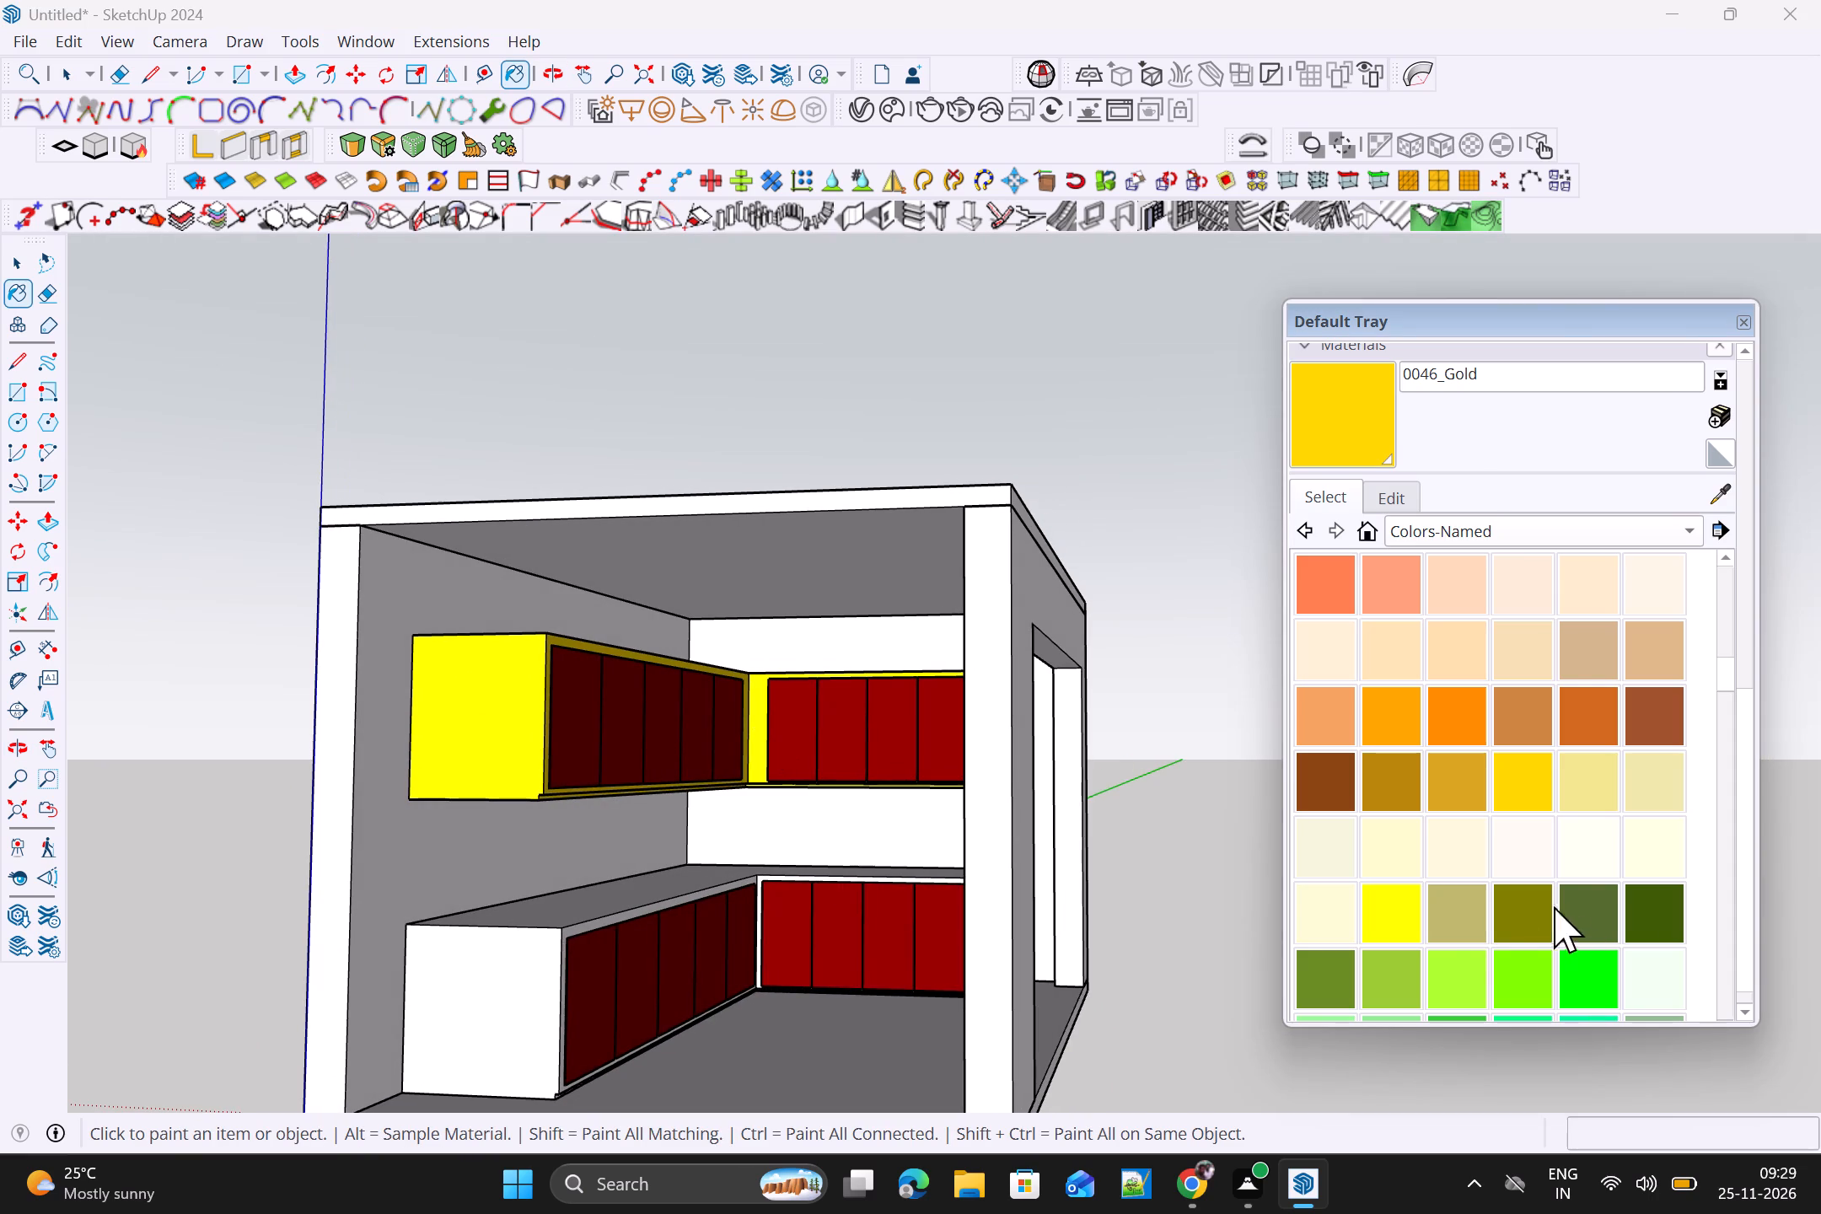
click(1527, 914)
click(523, 708)
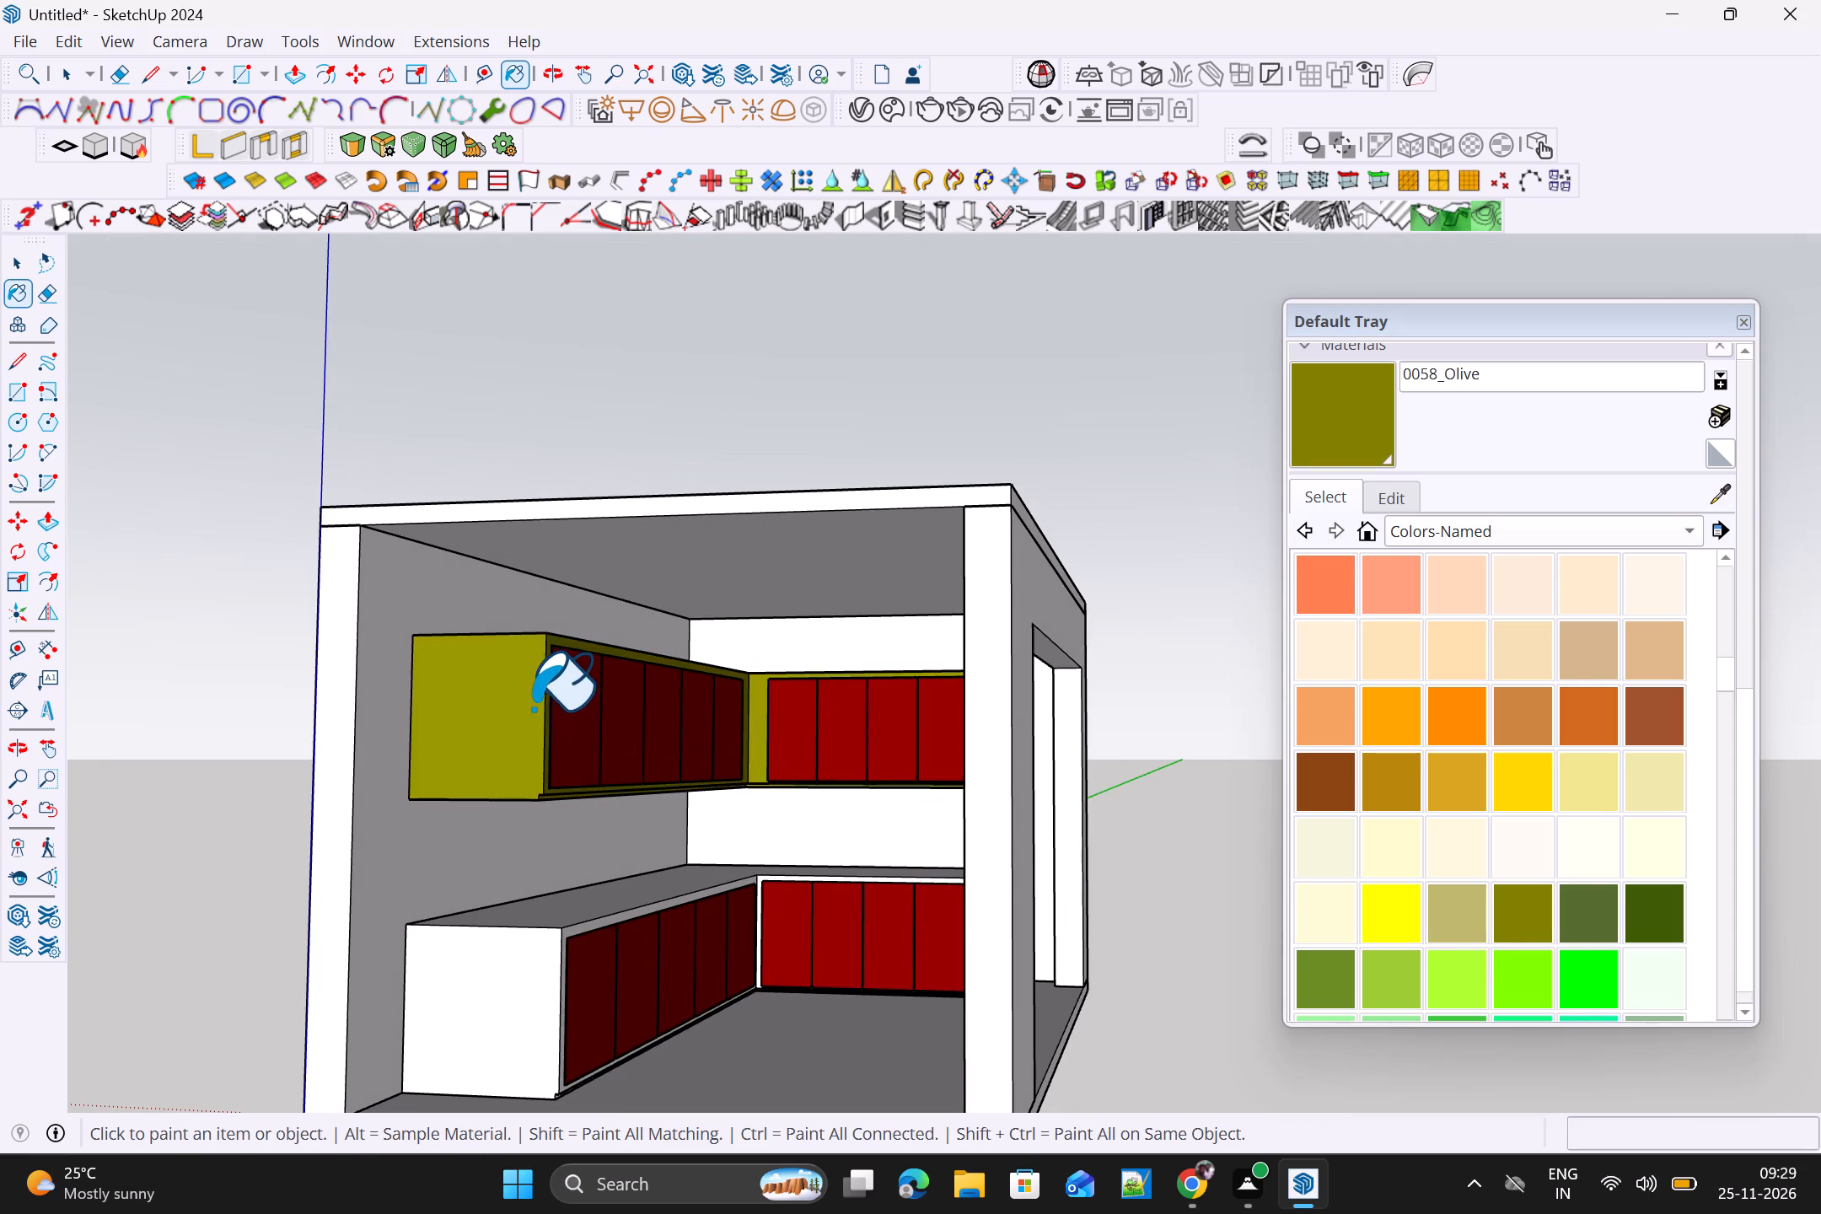
middle_drag(557, 762, 523, 878)
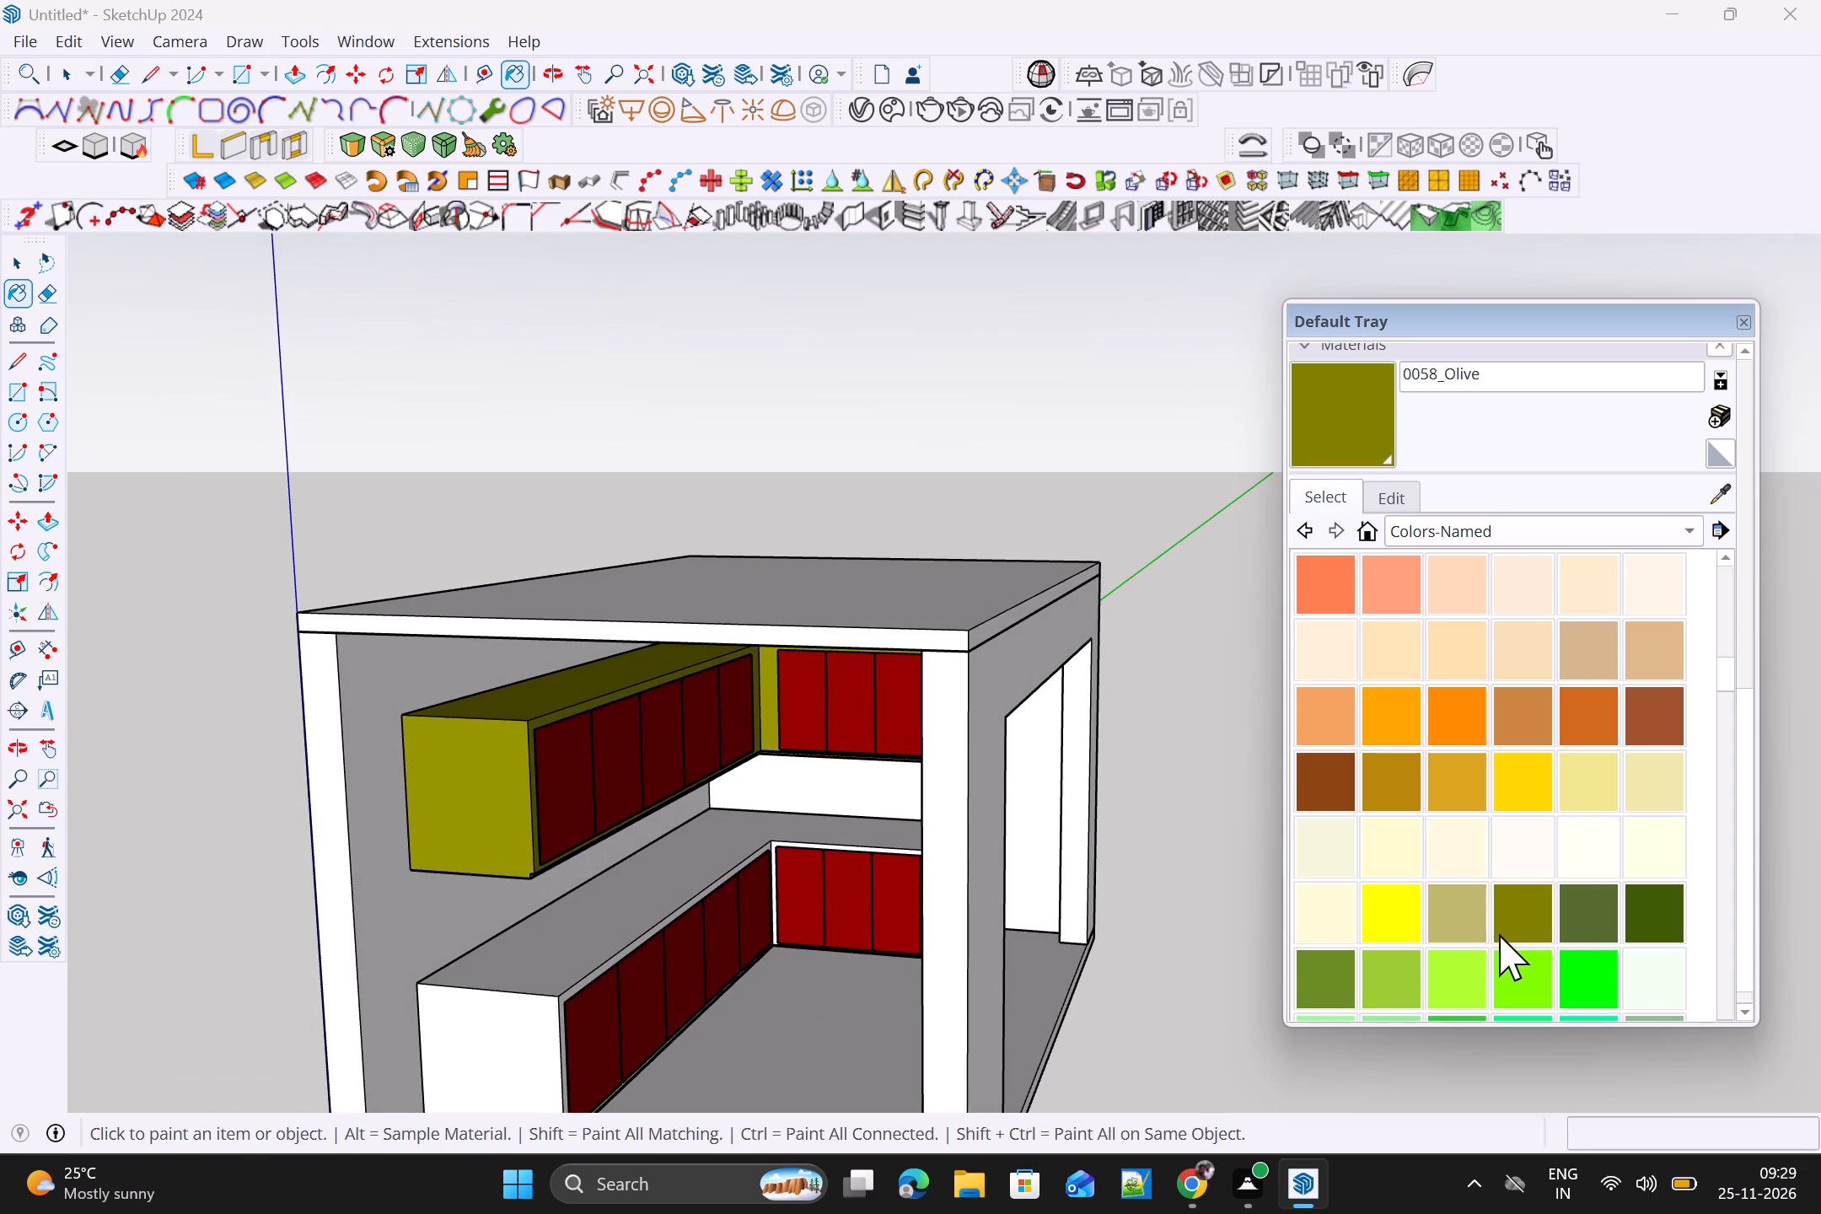
click(1519, 920)
click(502, 771)
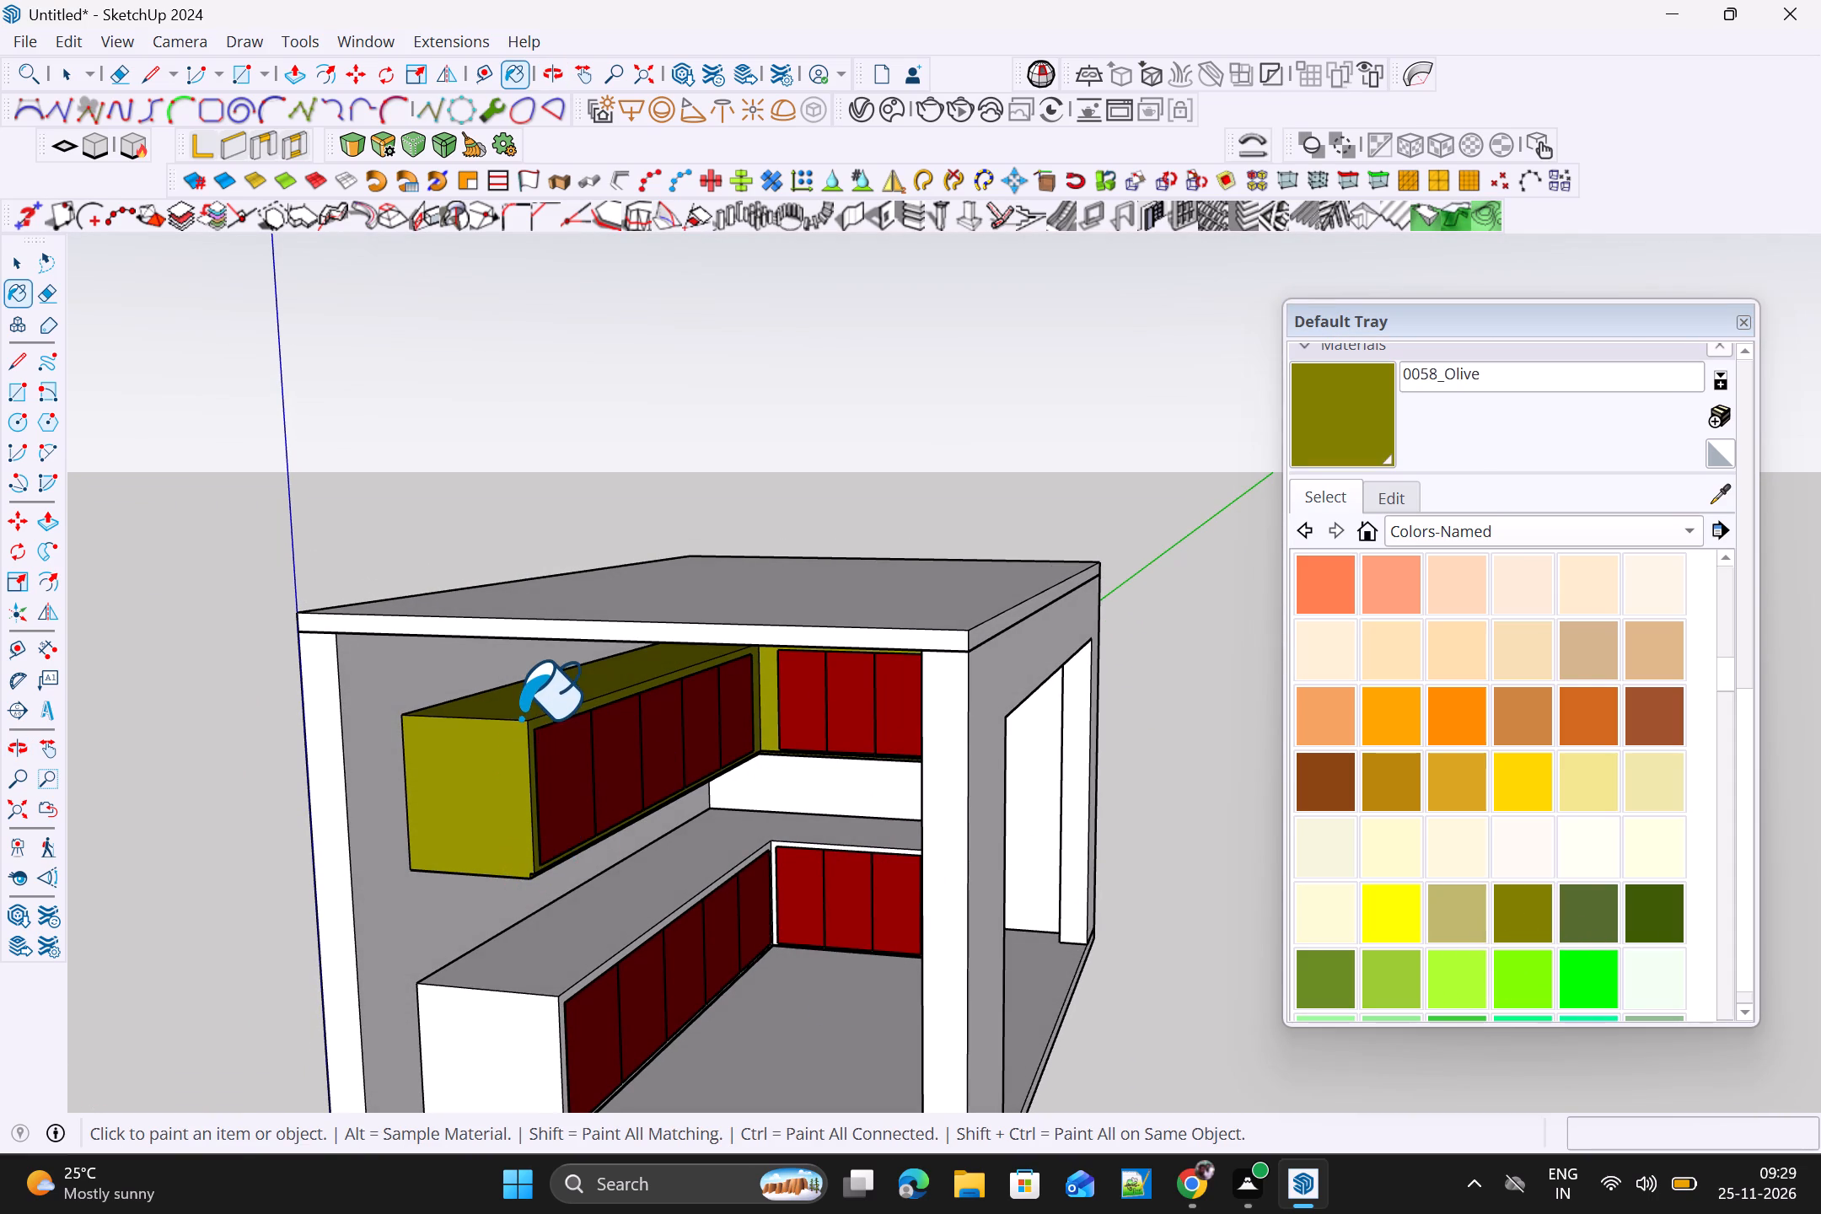
click(520, 719)
Paint the room's wall group with 0058_Olive, matching the upper cabinet body.
middle_drag(523, 723, 558, 642)
scroll(556, 637, up, 8)
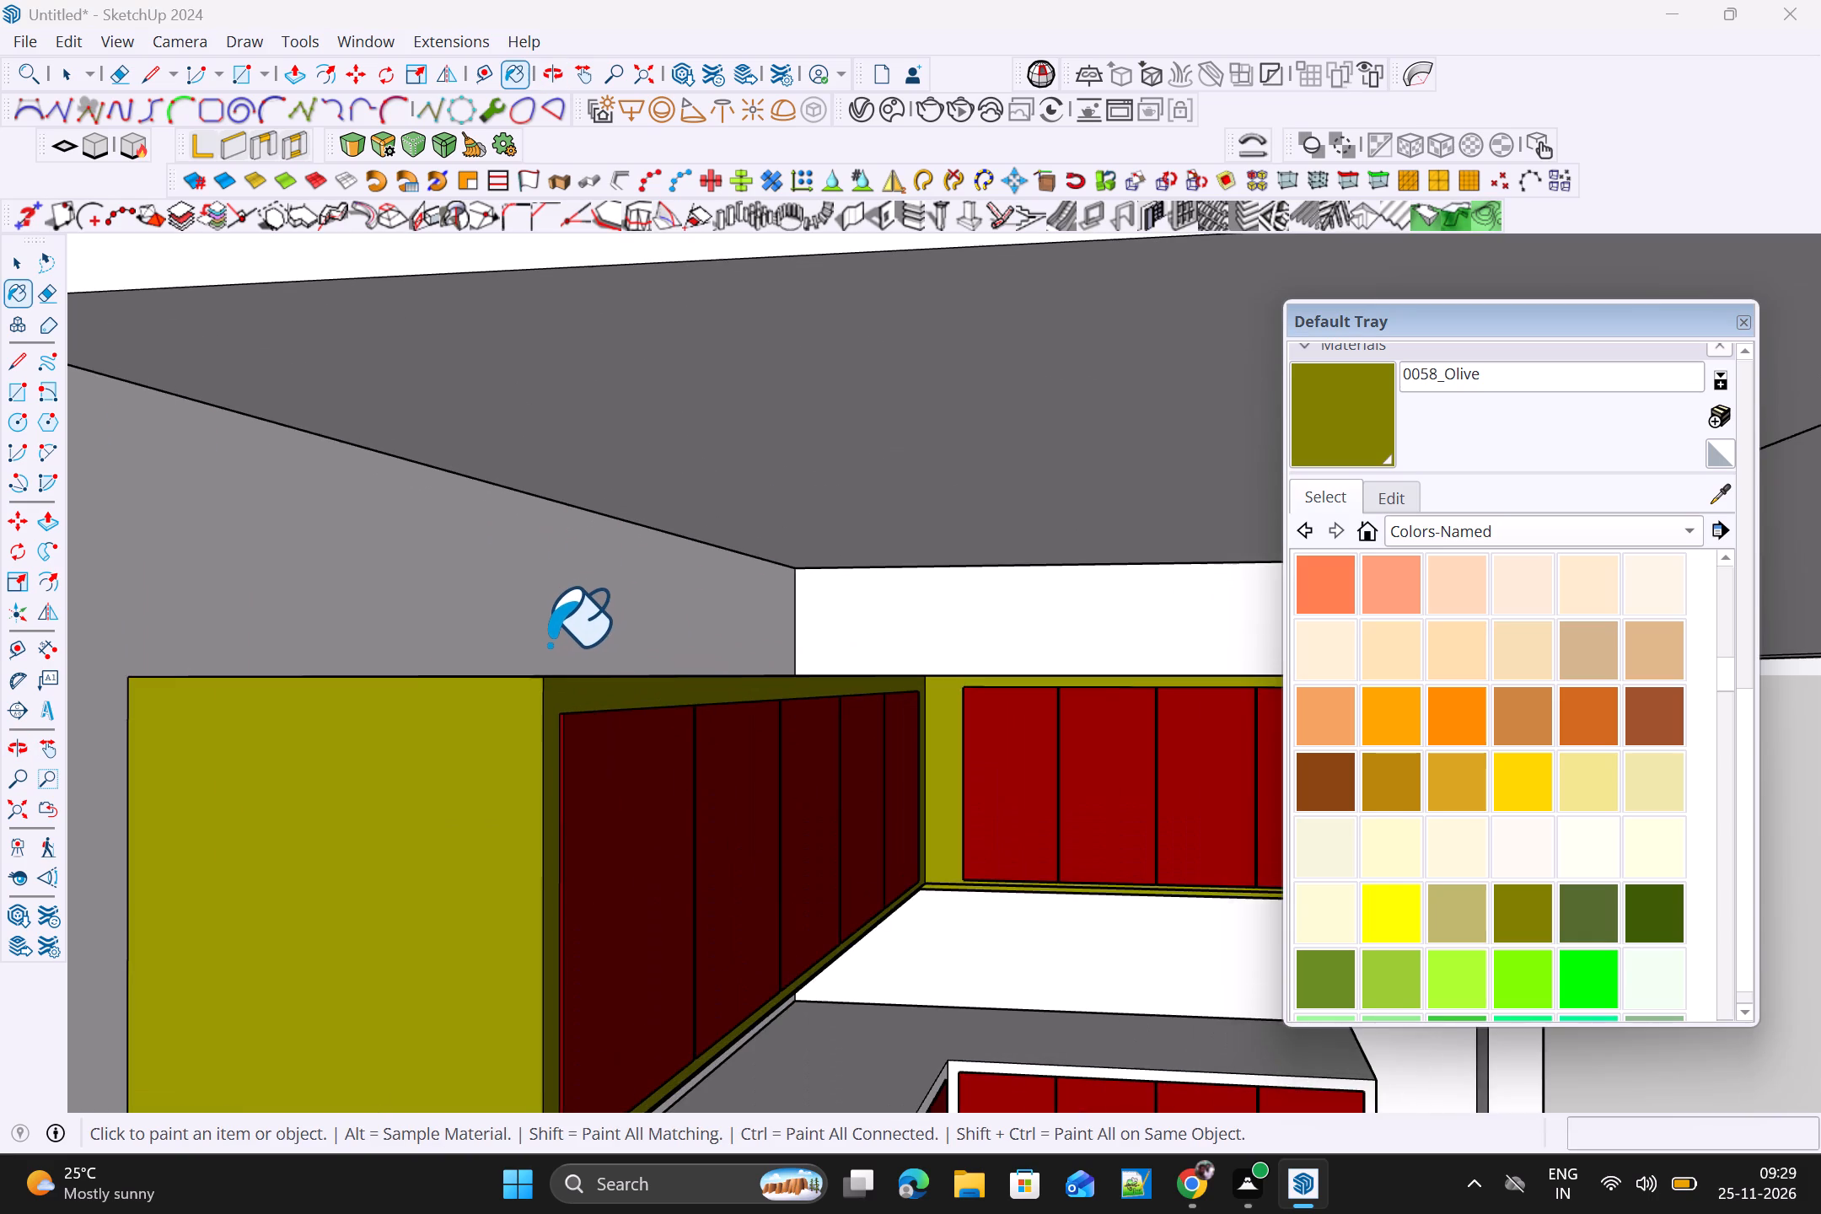
click(545, 655)
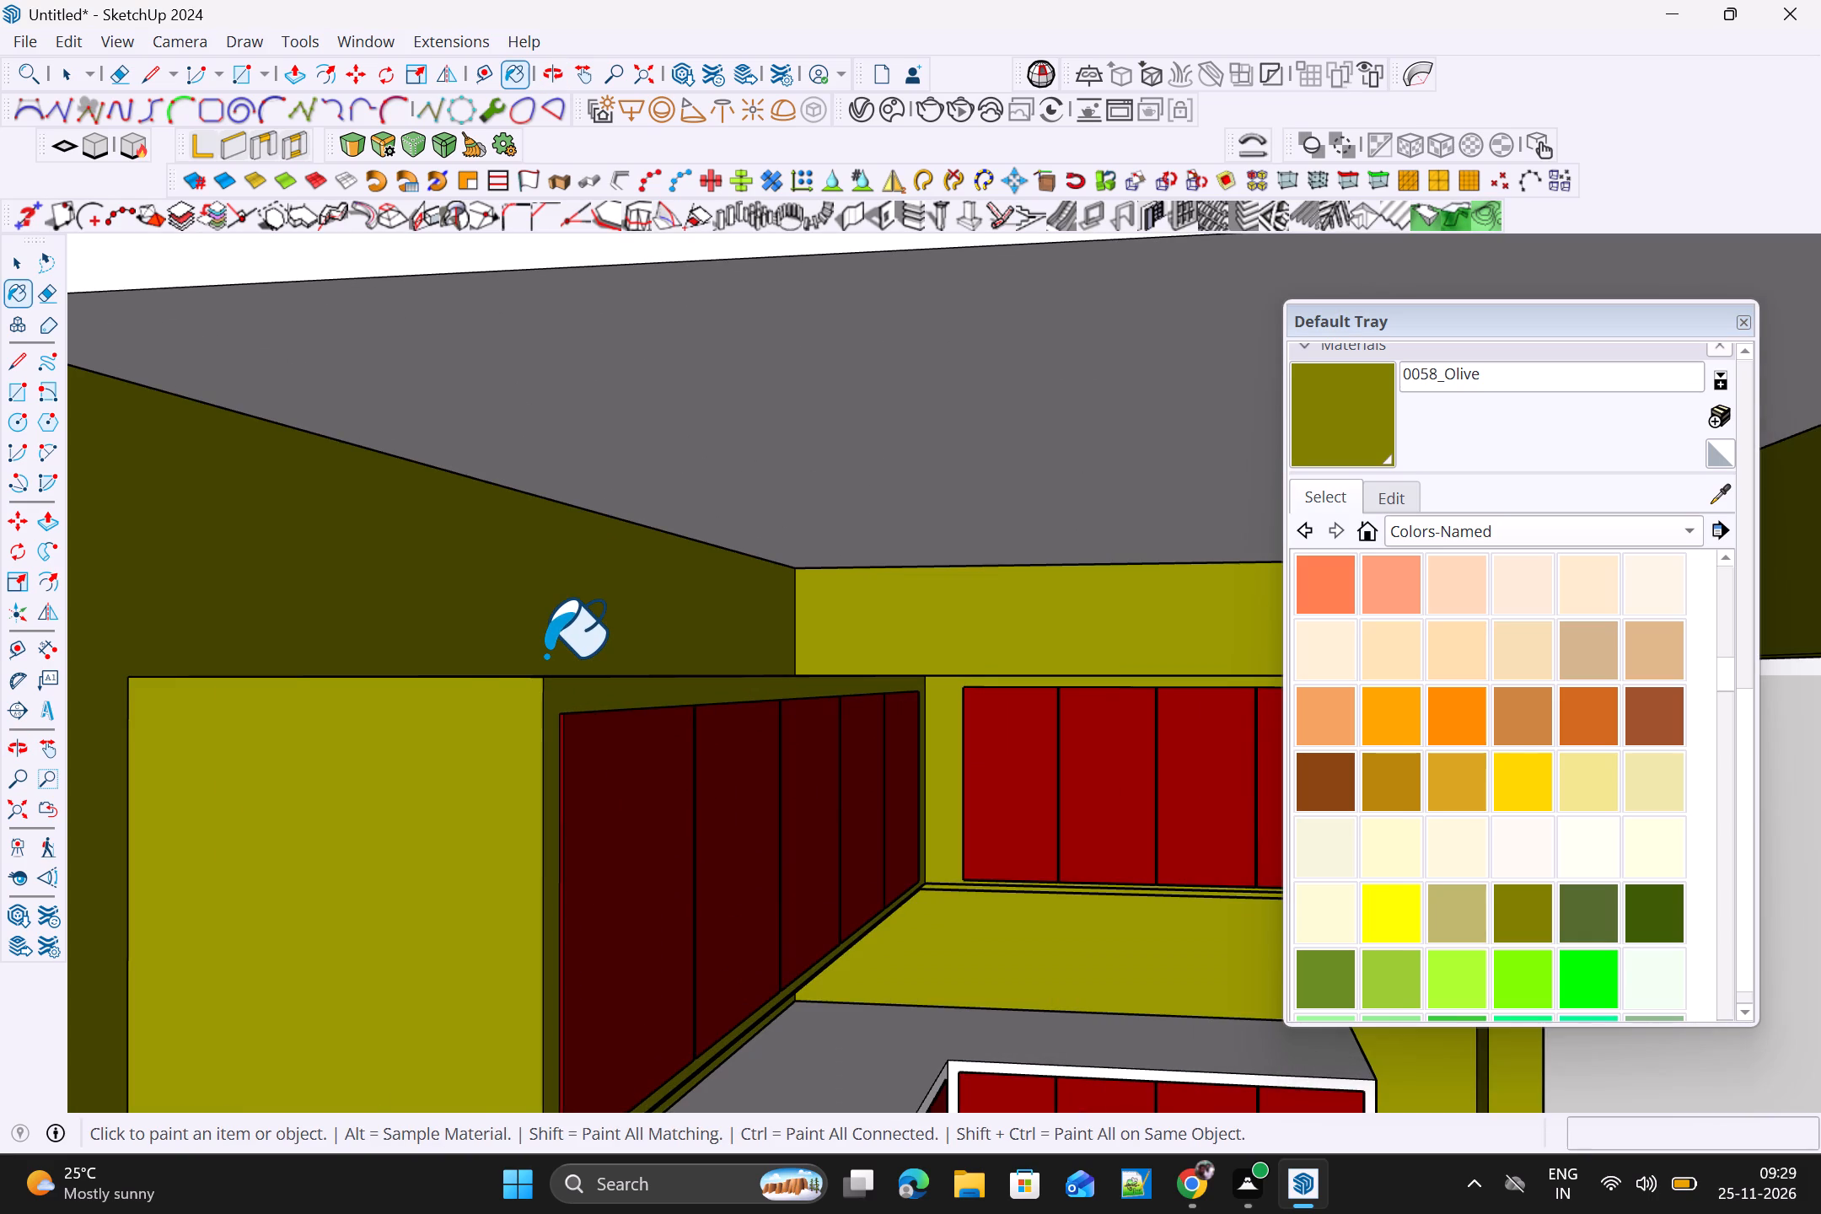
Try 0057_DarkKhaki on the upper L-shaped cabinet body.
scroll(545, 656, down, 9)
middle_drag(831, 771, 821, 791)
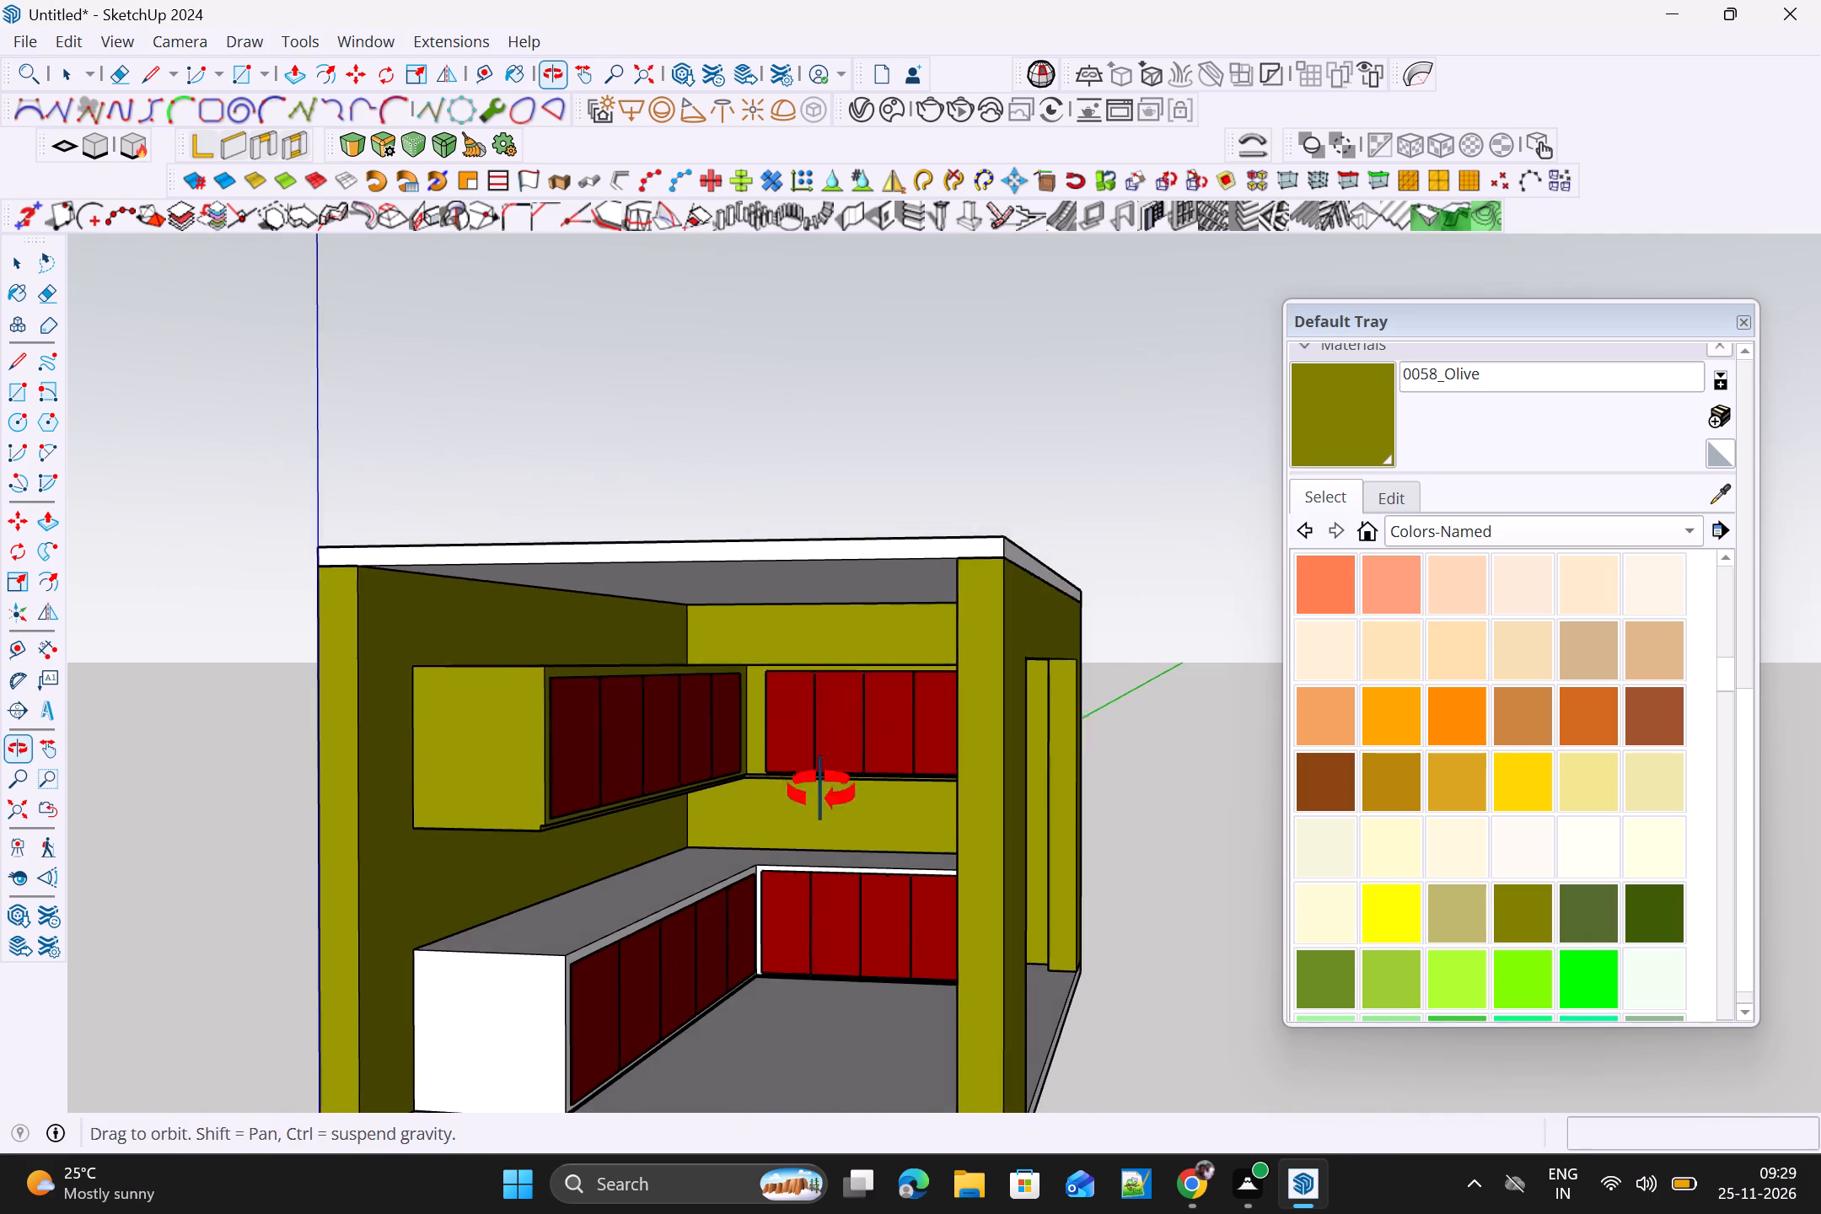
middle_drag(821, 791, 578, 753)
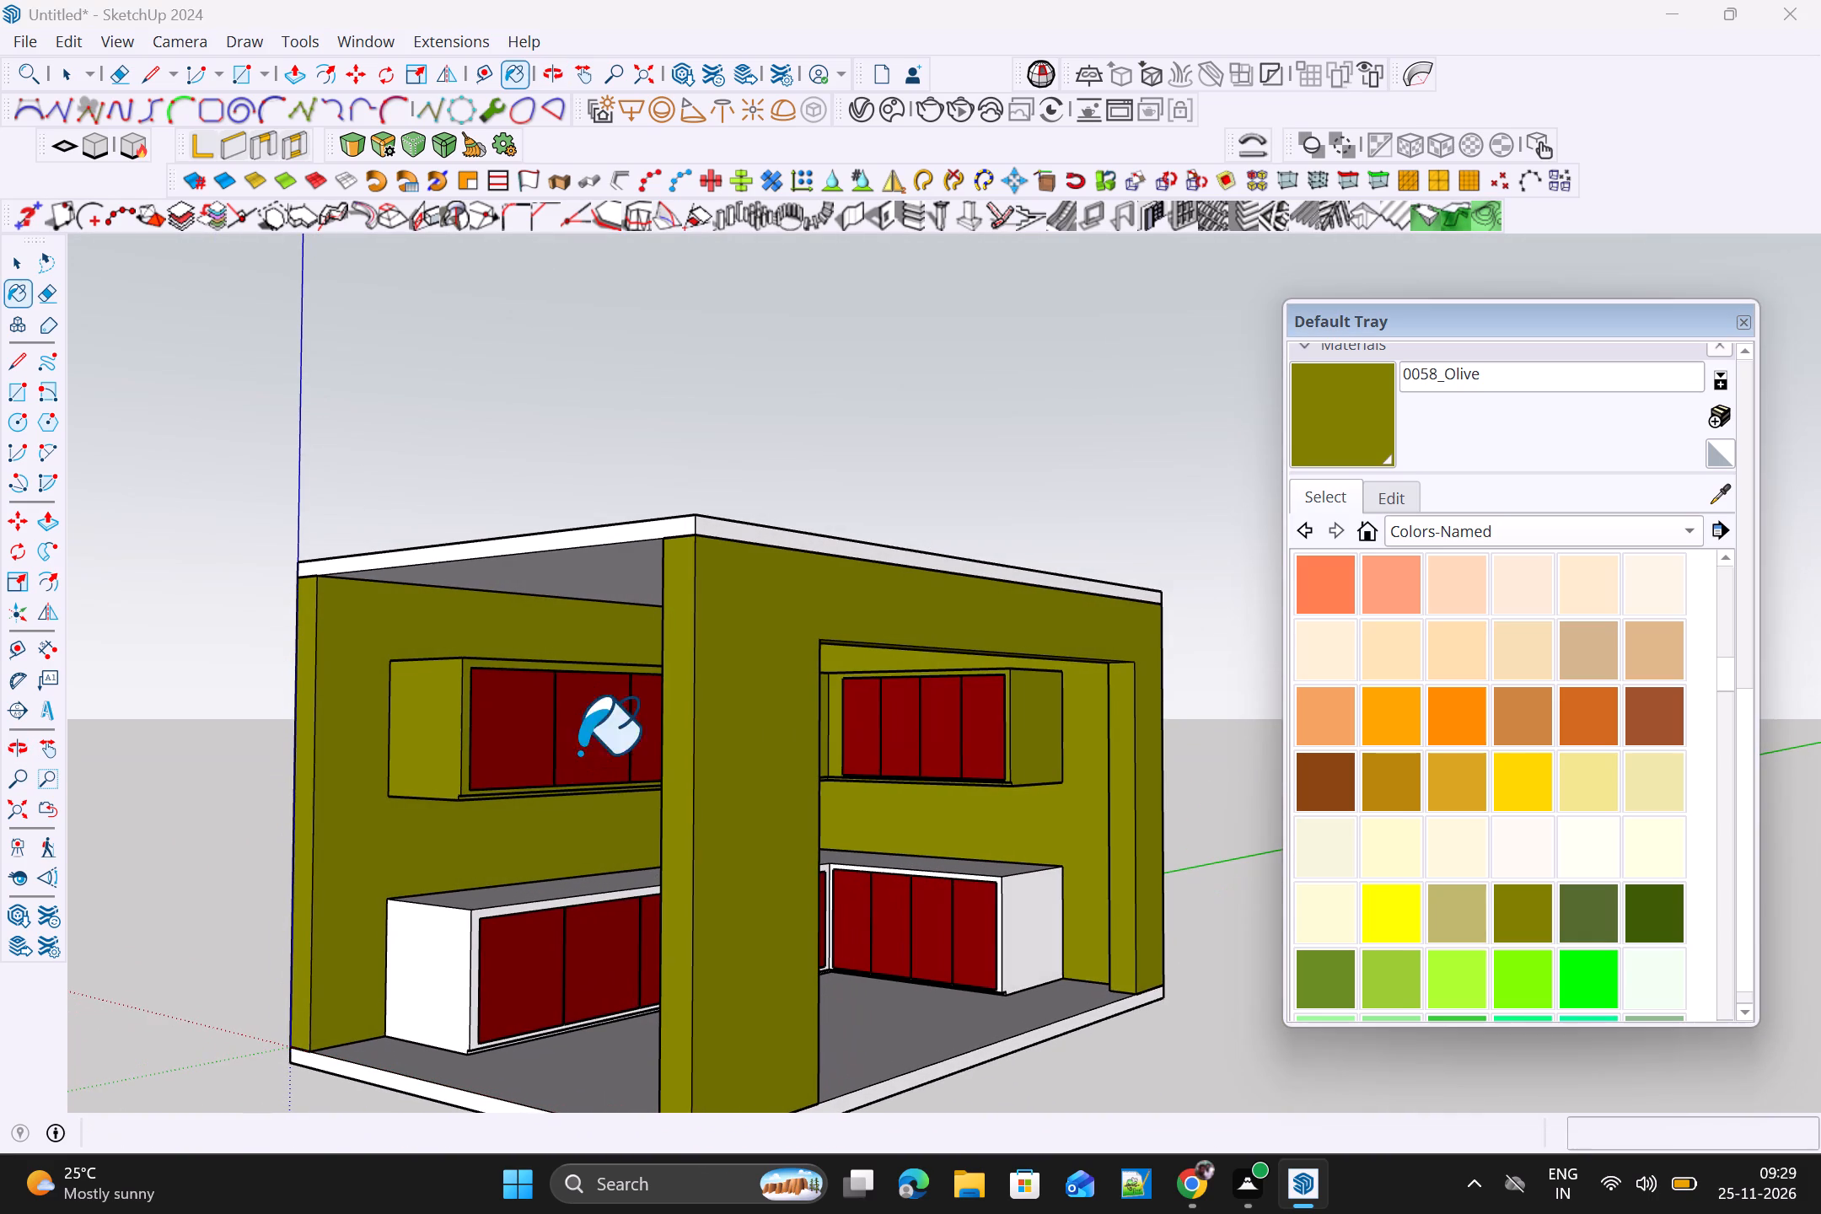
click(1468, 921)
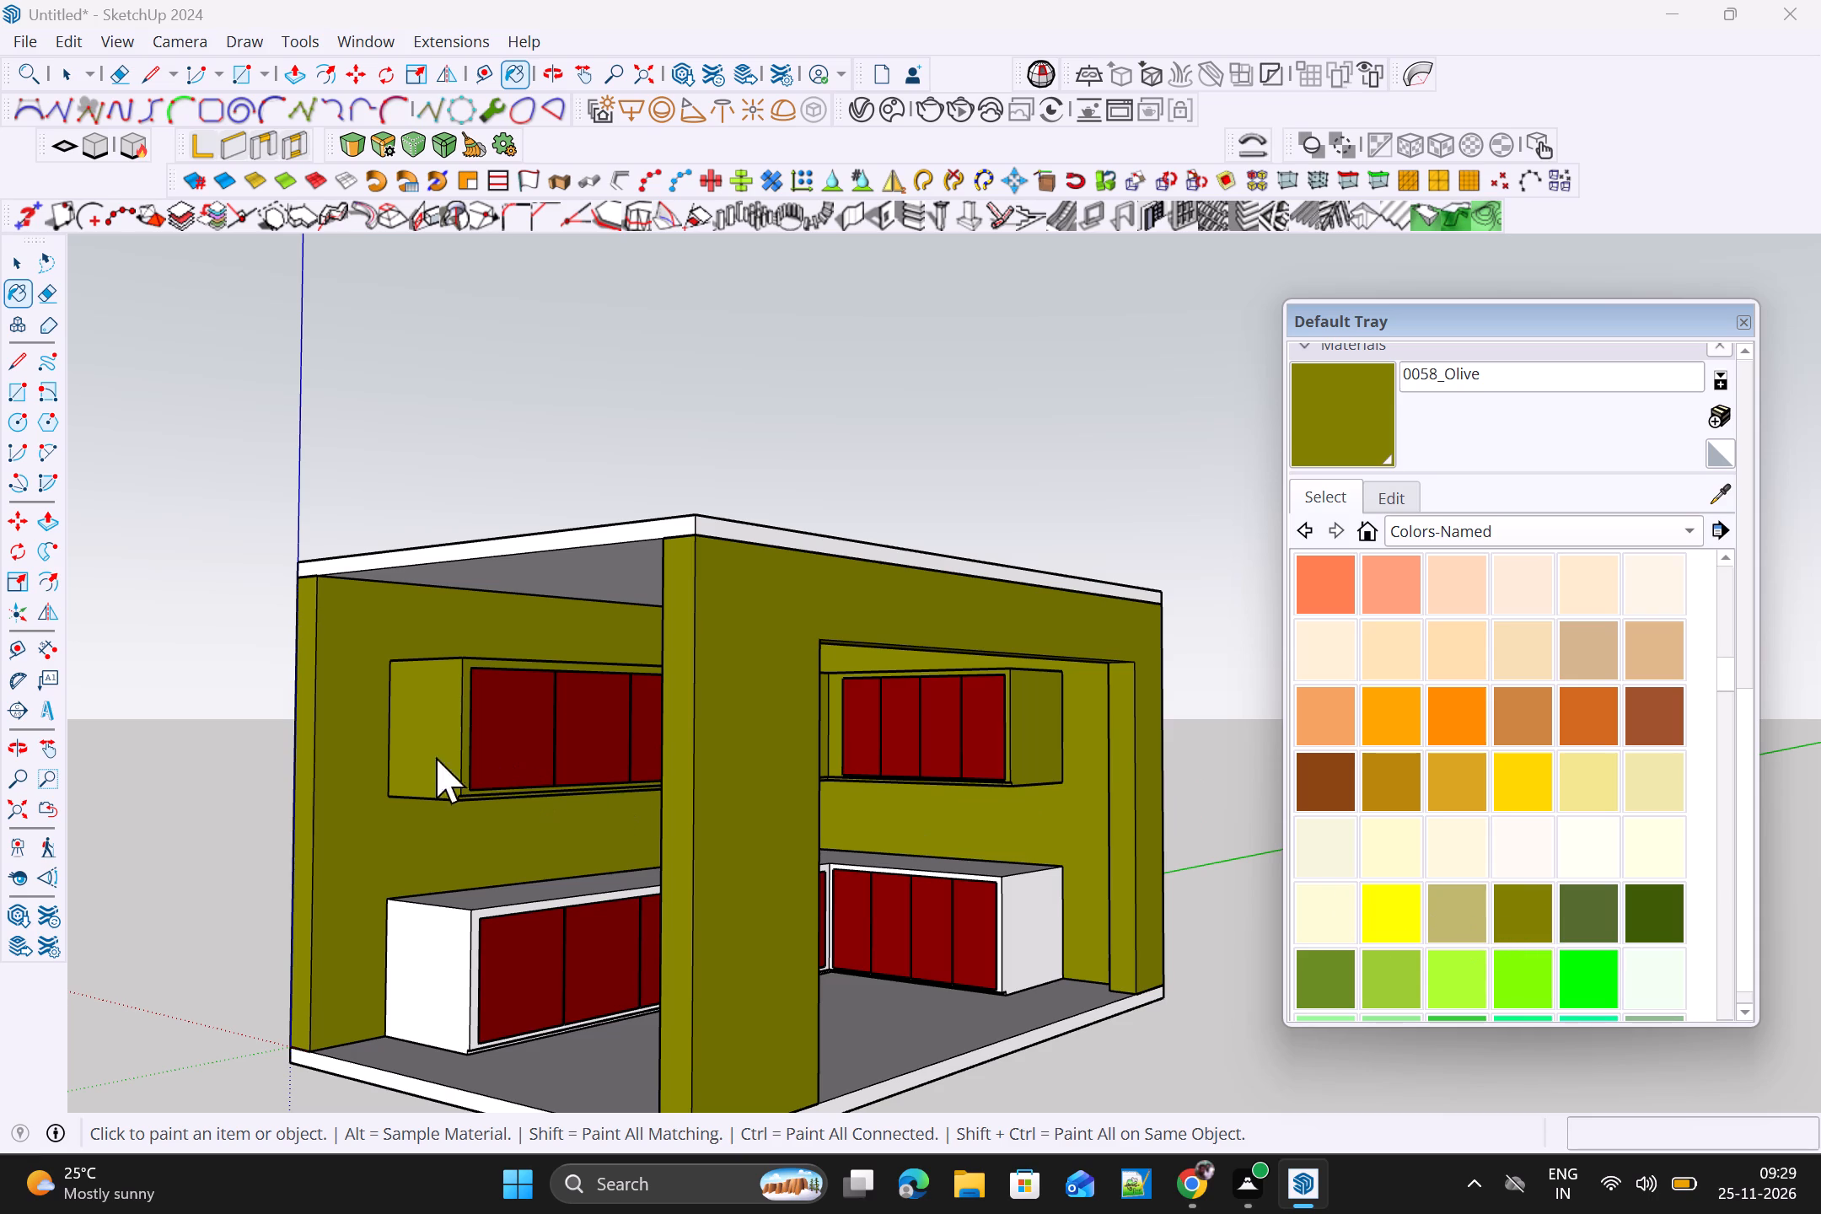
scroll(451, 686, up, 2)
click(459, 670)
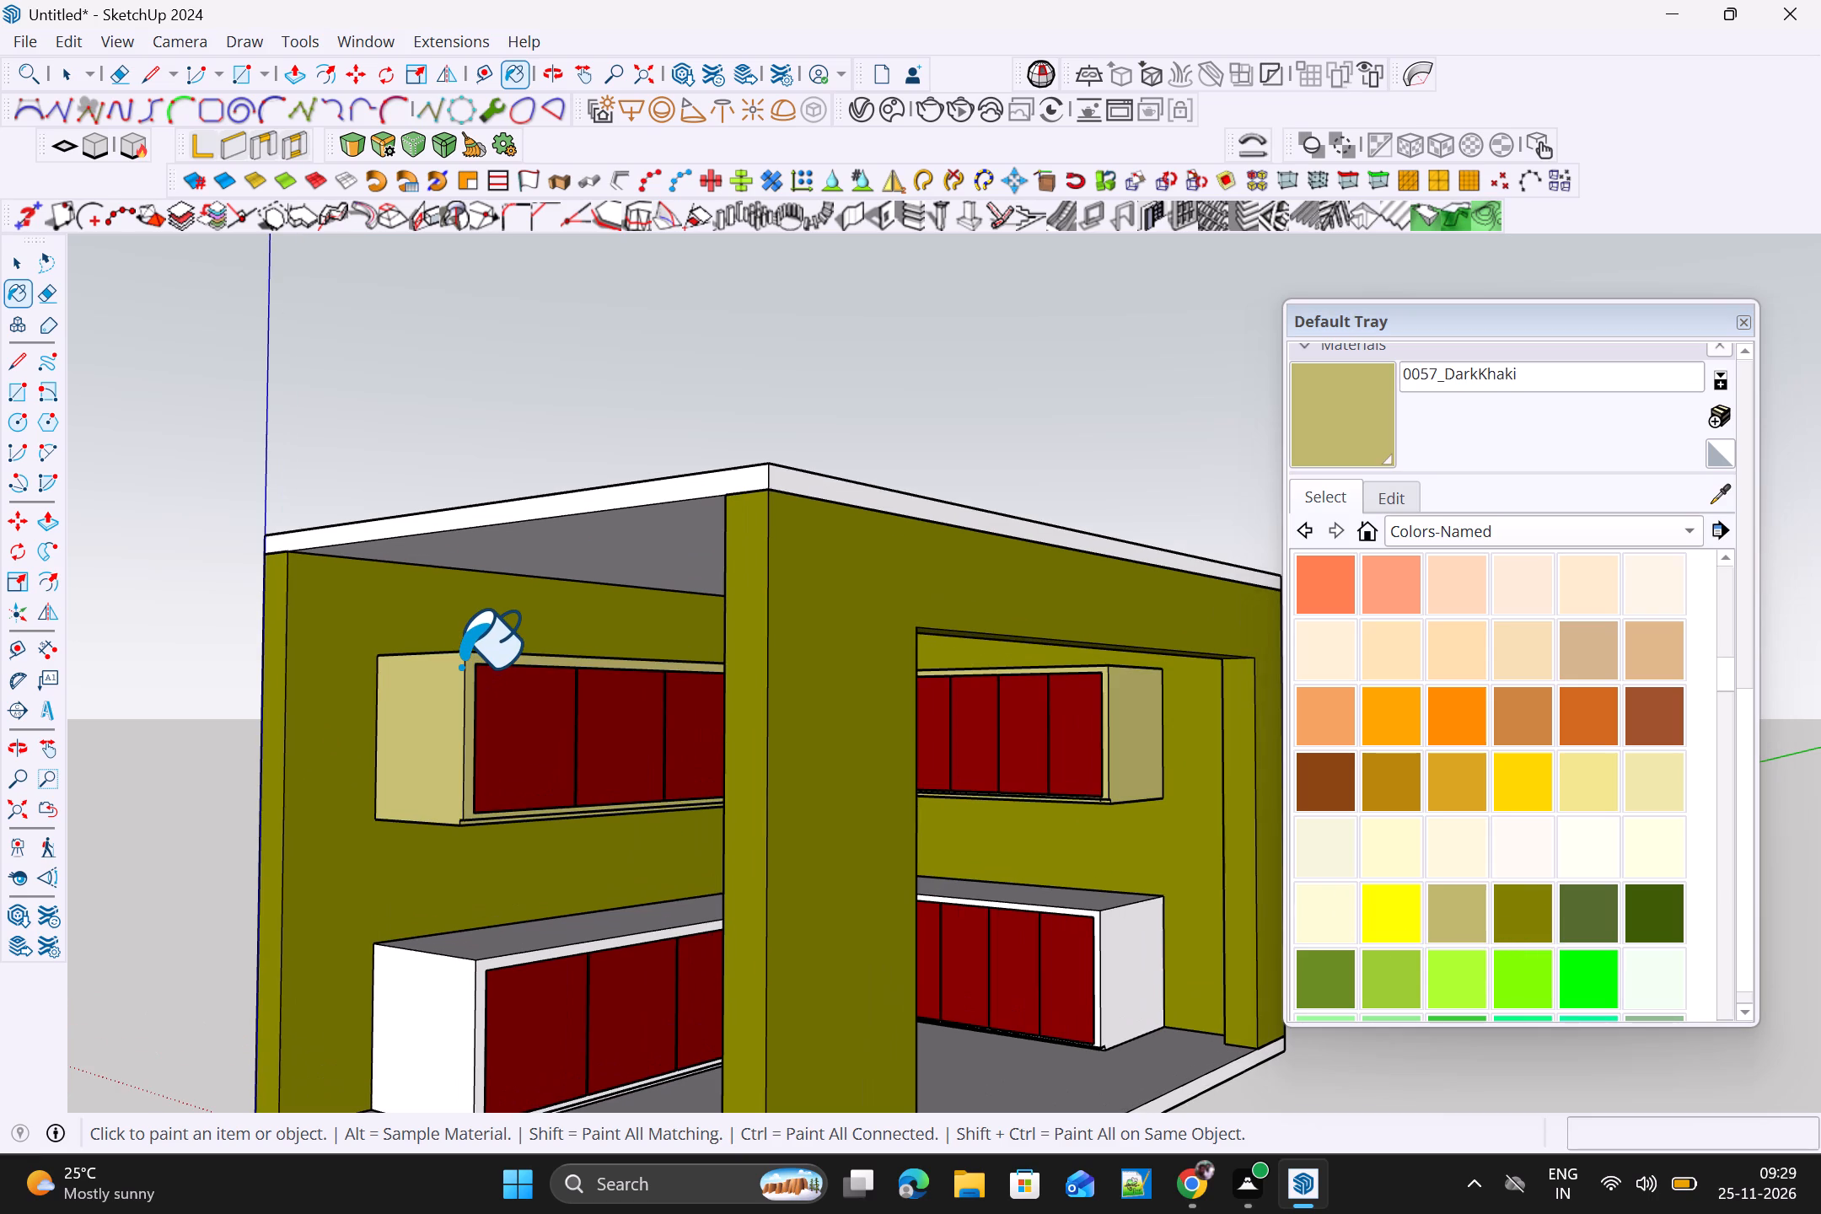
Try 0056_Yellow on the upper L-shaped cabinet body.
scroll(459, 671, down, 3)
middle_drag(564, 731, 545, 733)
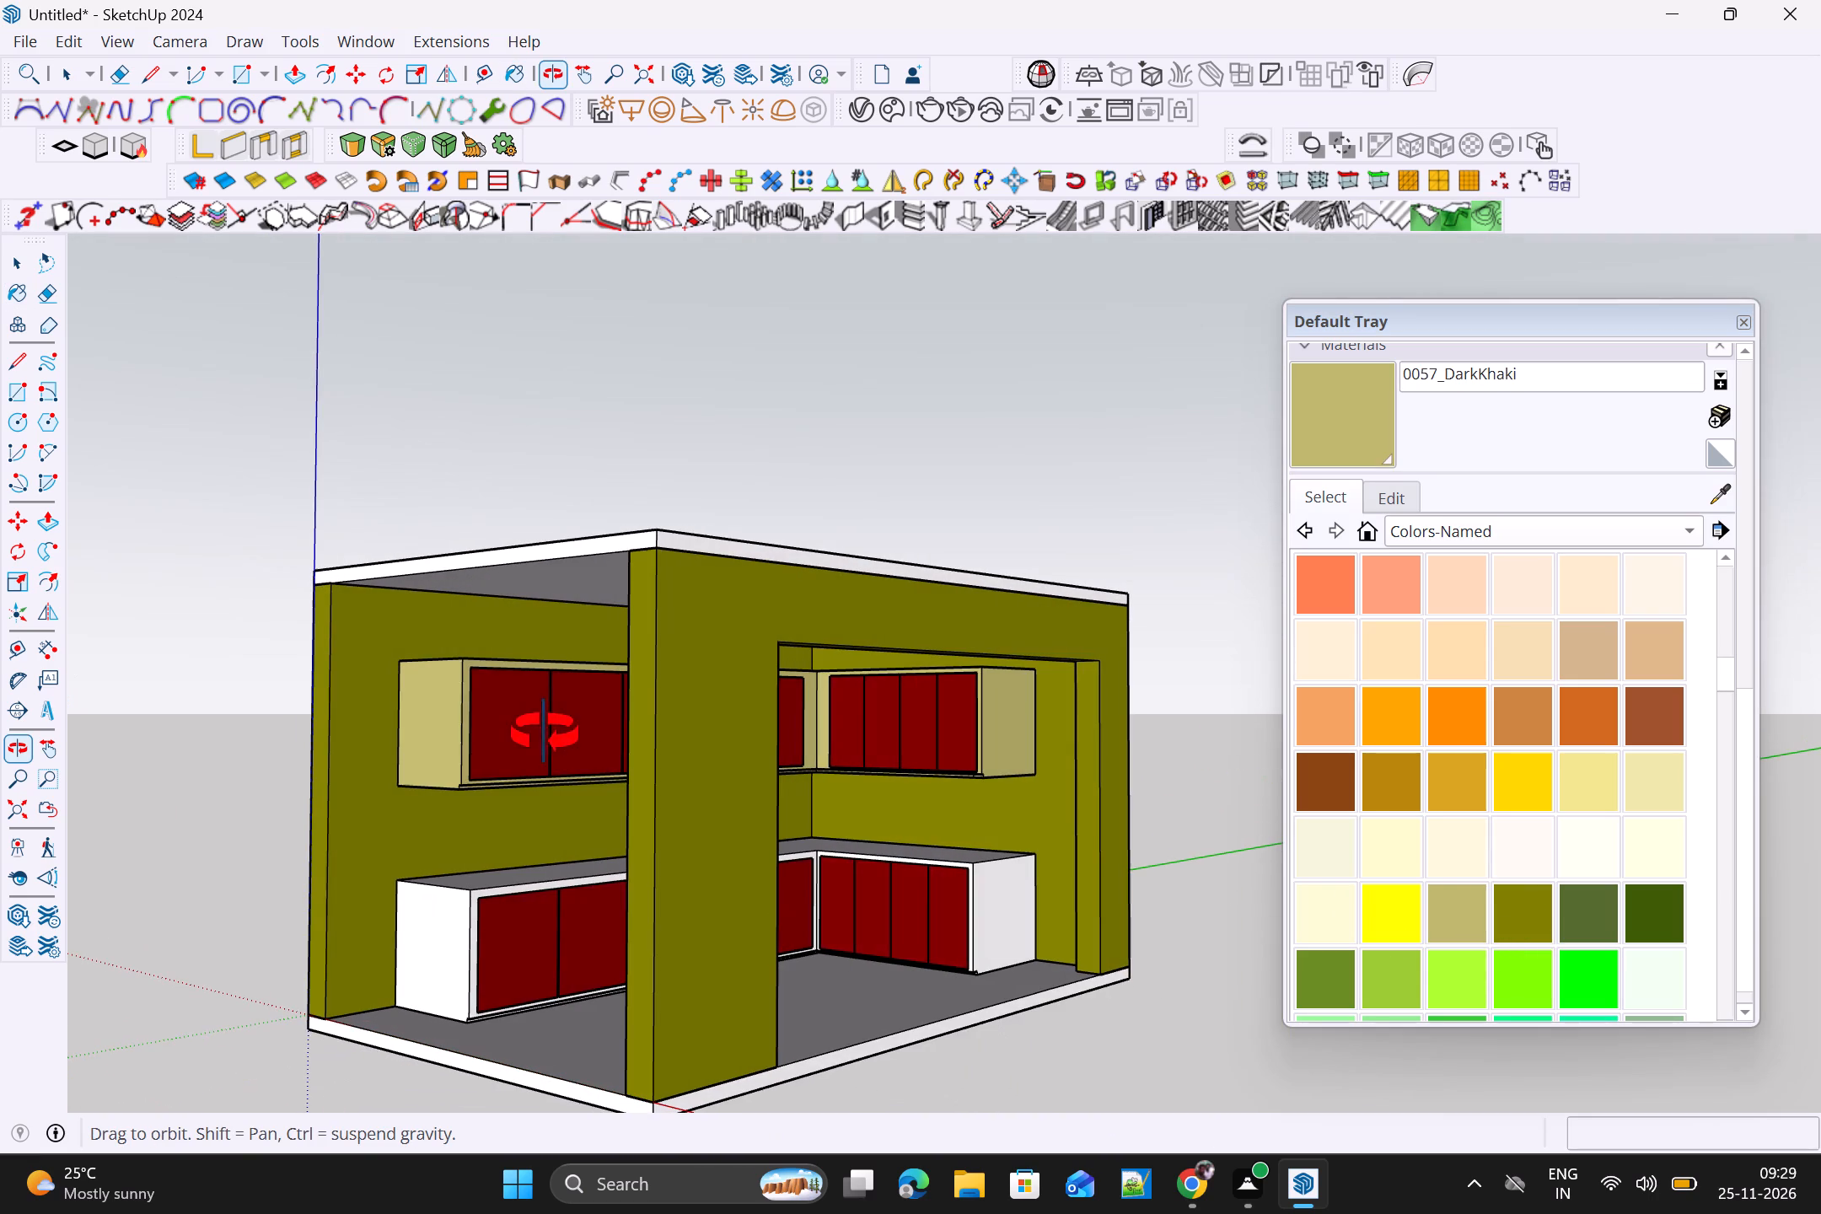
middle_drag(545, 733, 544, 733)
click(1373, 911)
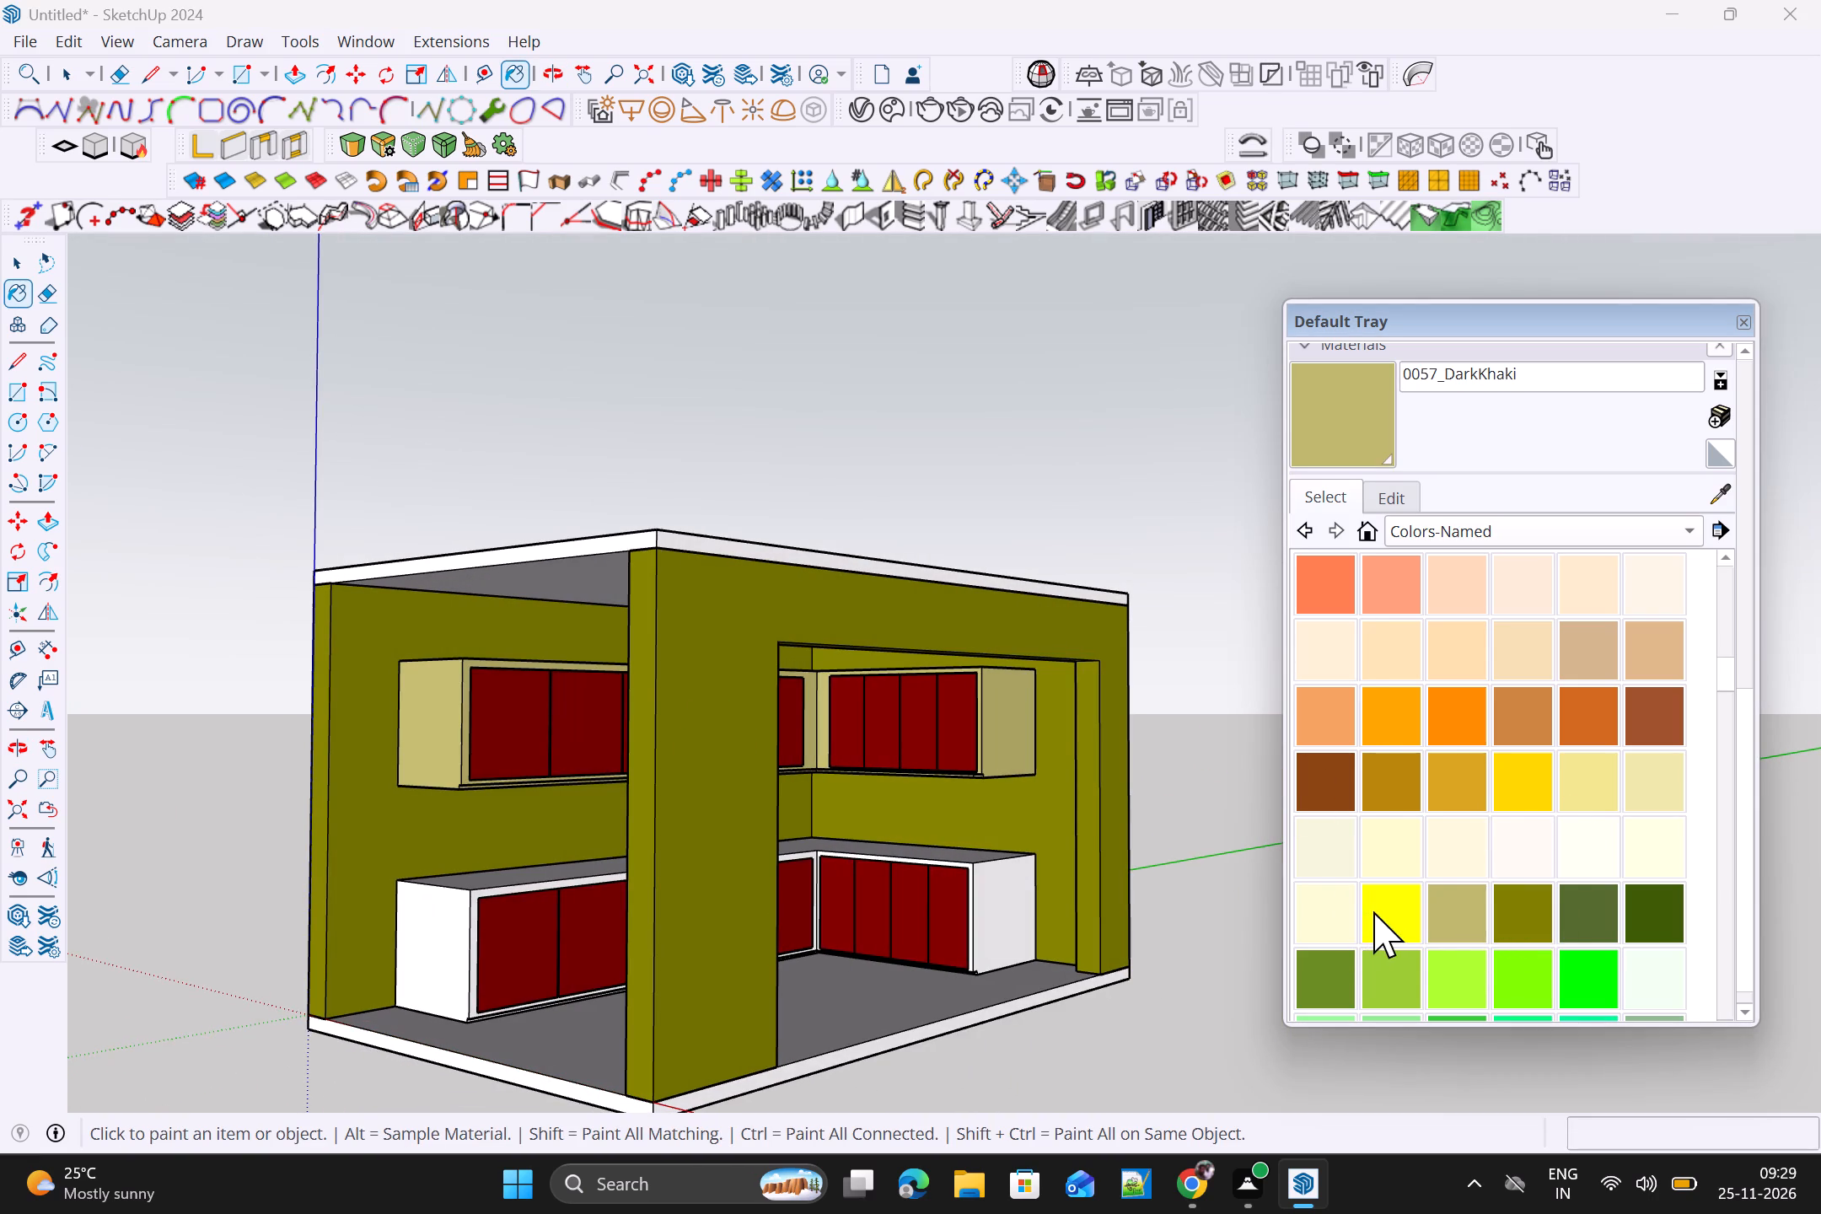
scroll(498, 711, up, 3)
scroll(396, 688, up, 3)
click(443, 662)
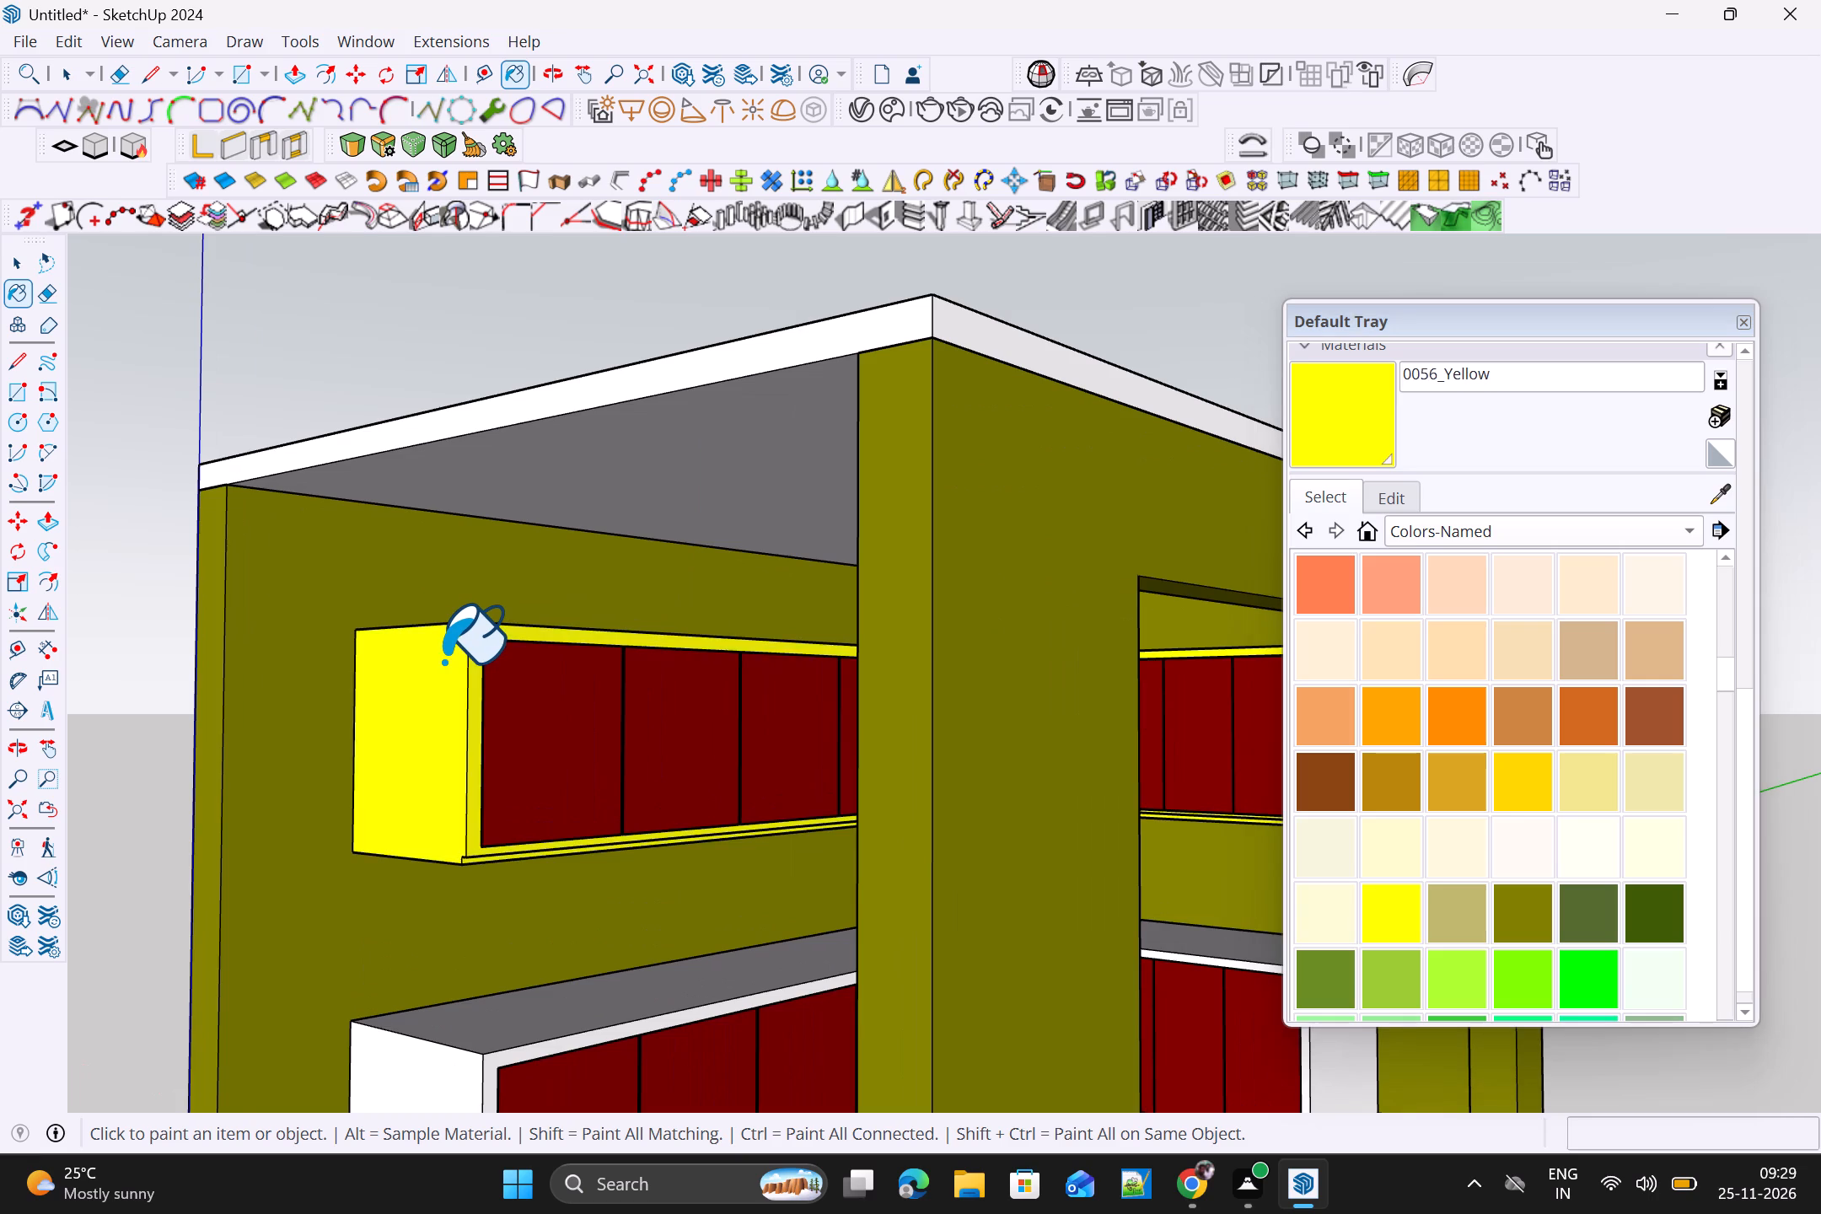
Undo the last three paint operations: yellow and dark khaki on the upper cabinet body, and olive on the room's walls.
scroll(443, 662, down, 5)
middle_drag(768, 745, 586, 767)
middle_drag(585, 766, 497, 744)
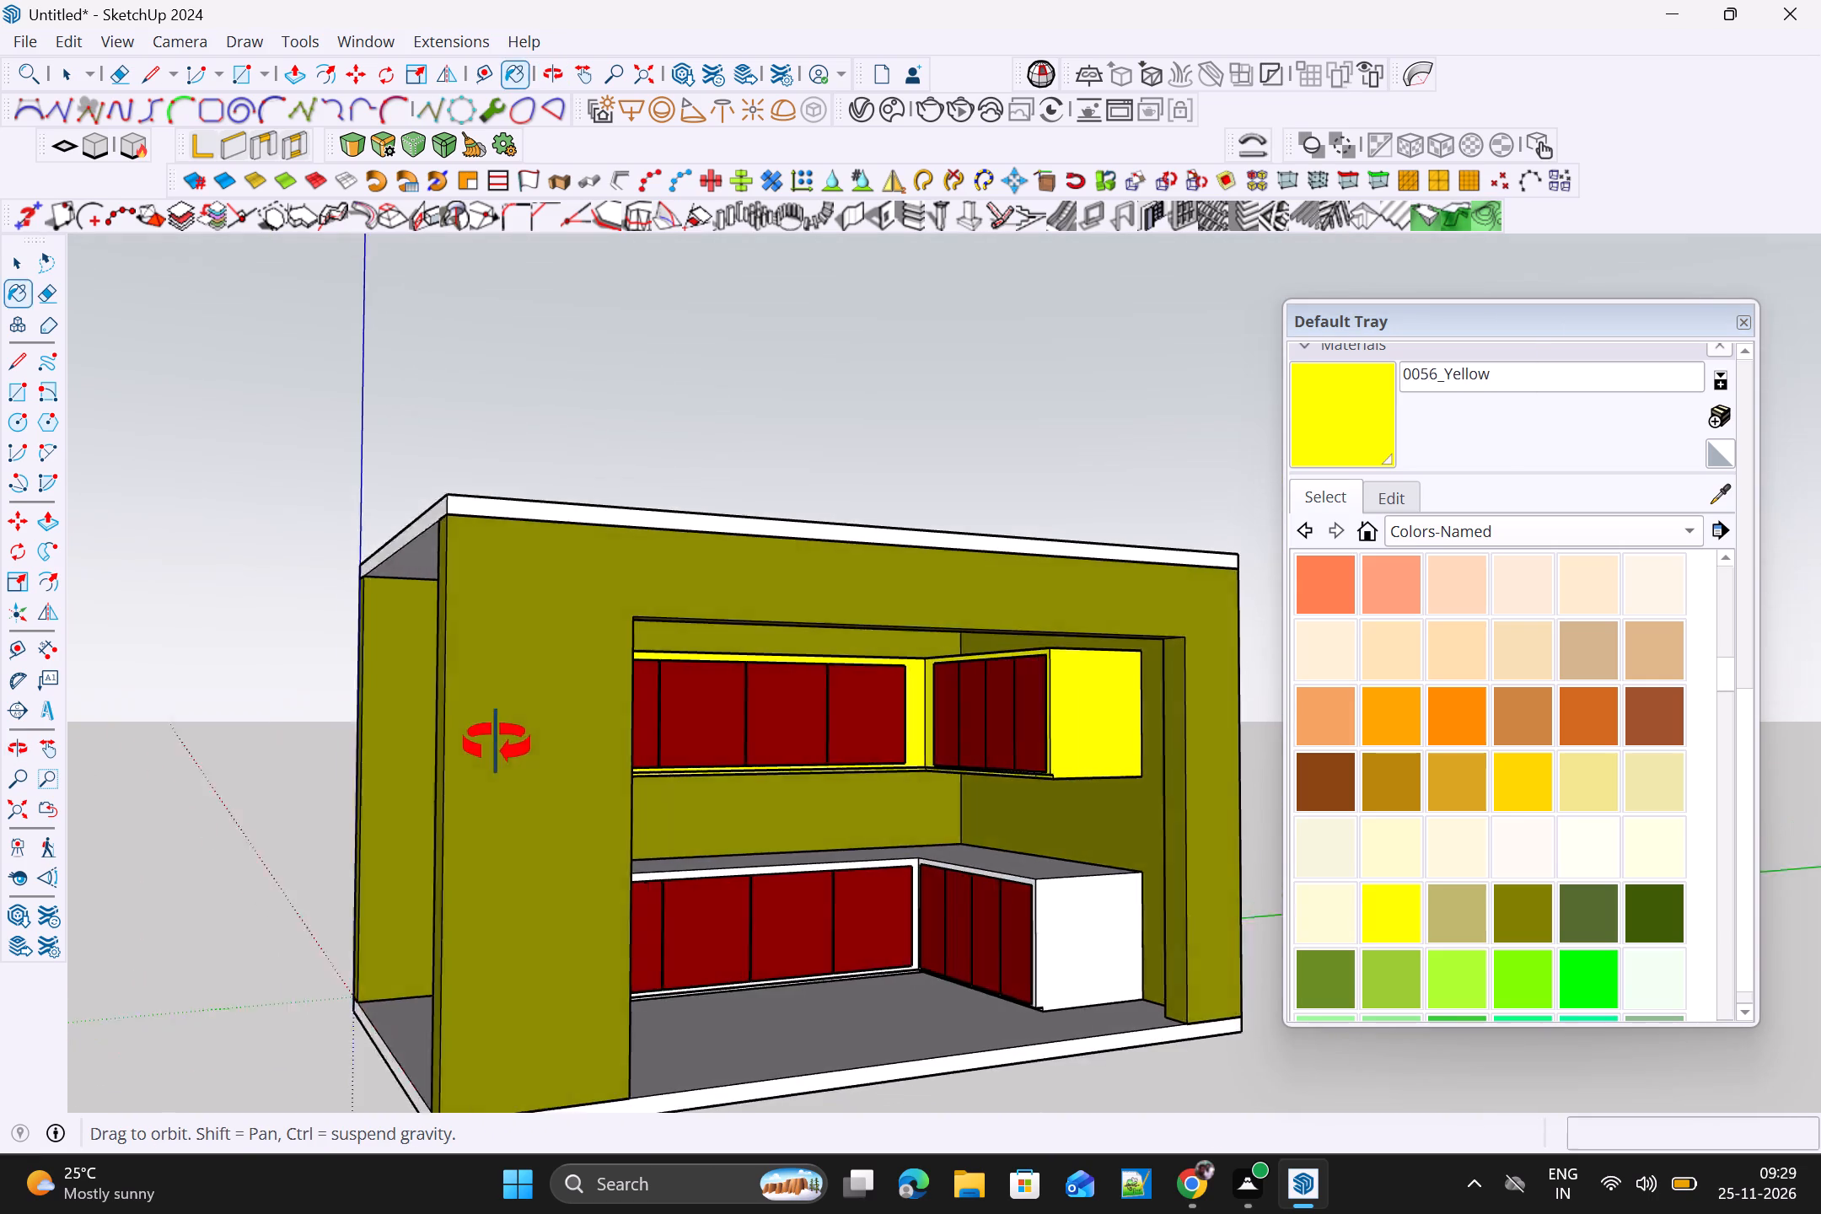
middle_drag(497, 744, 297, 750)
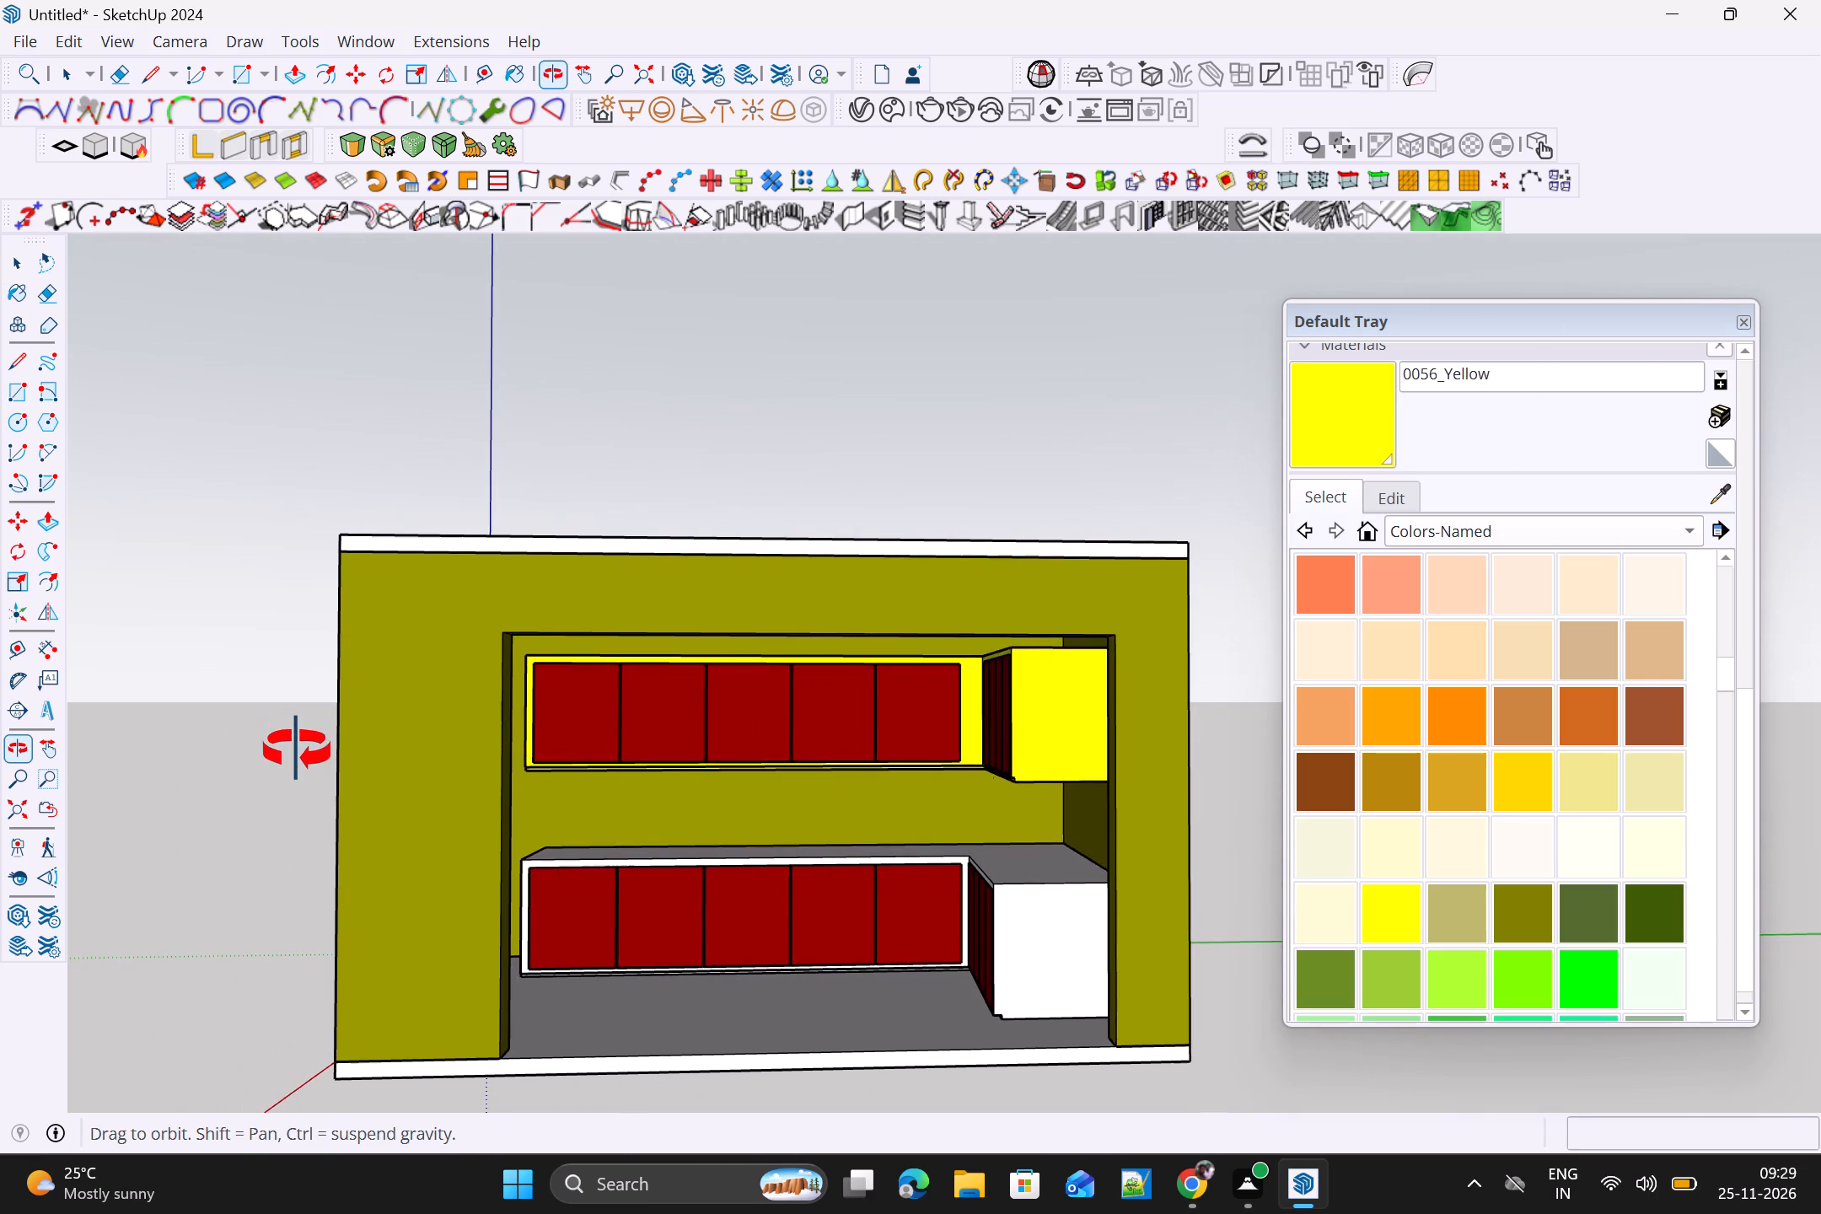
middle_drag(297, 750, 828, 765)
key(ctrl+z)
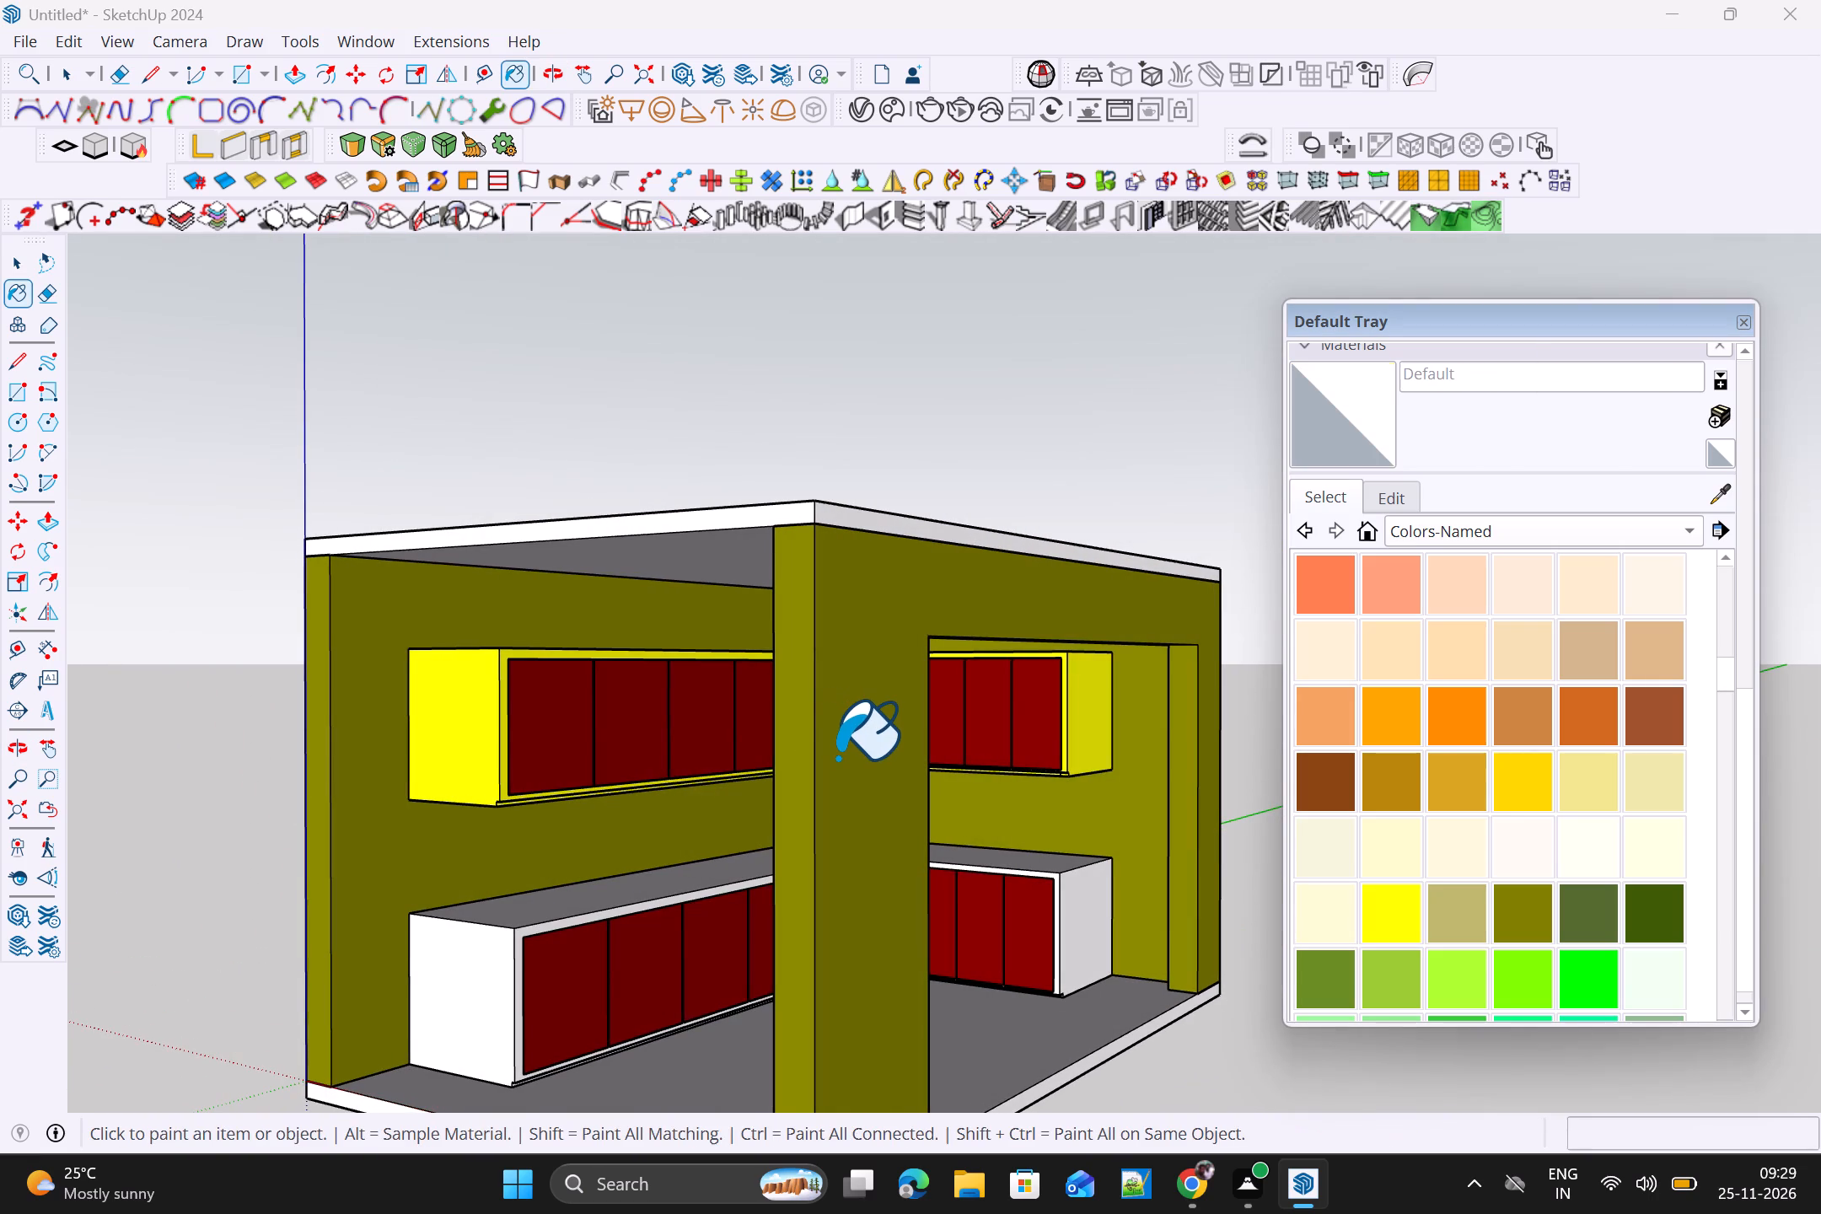
key(ctrl+z)
key(ctrl+z)
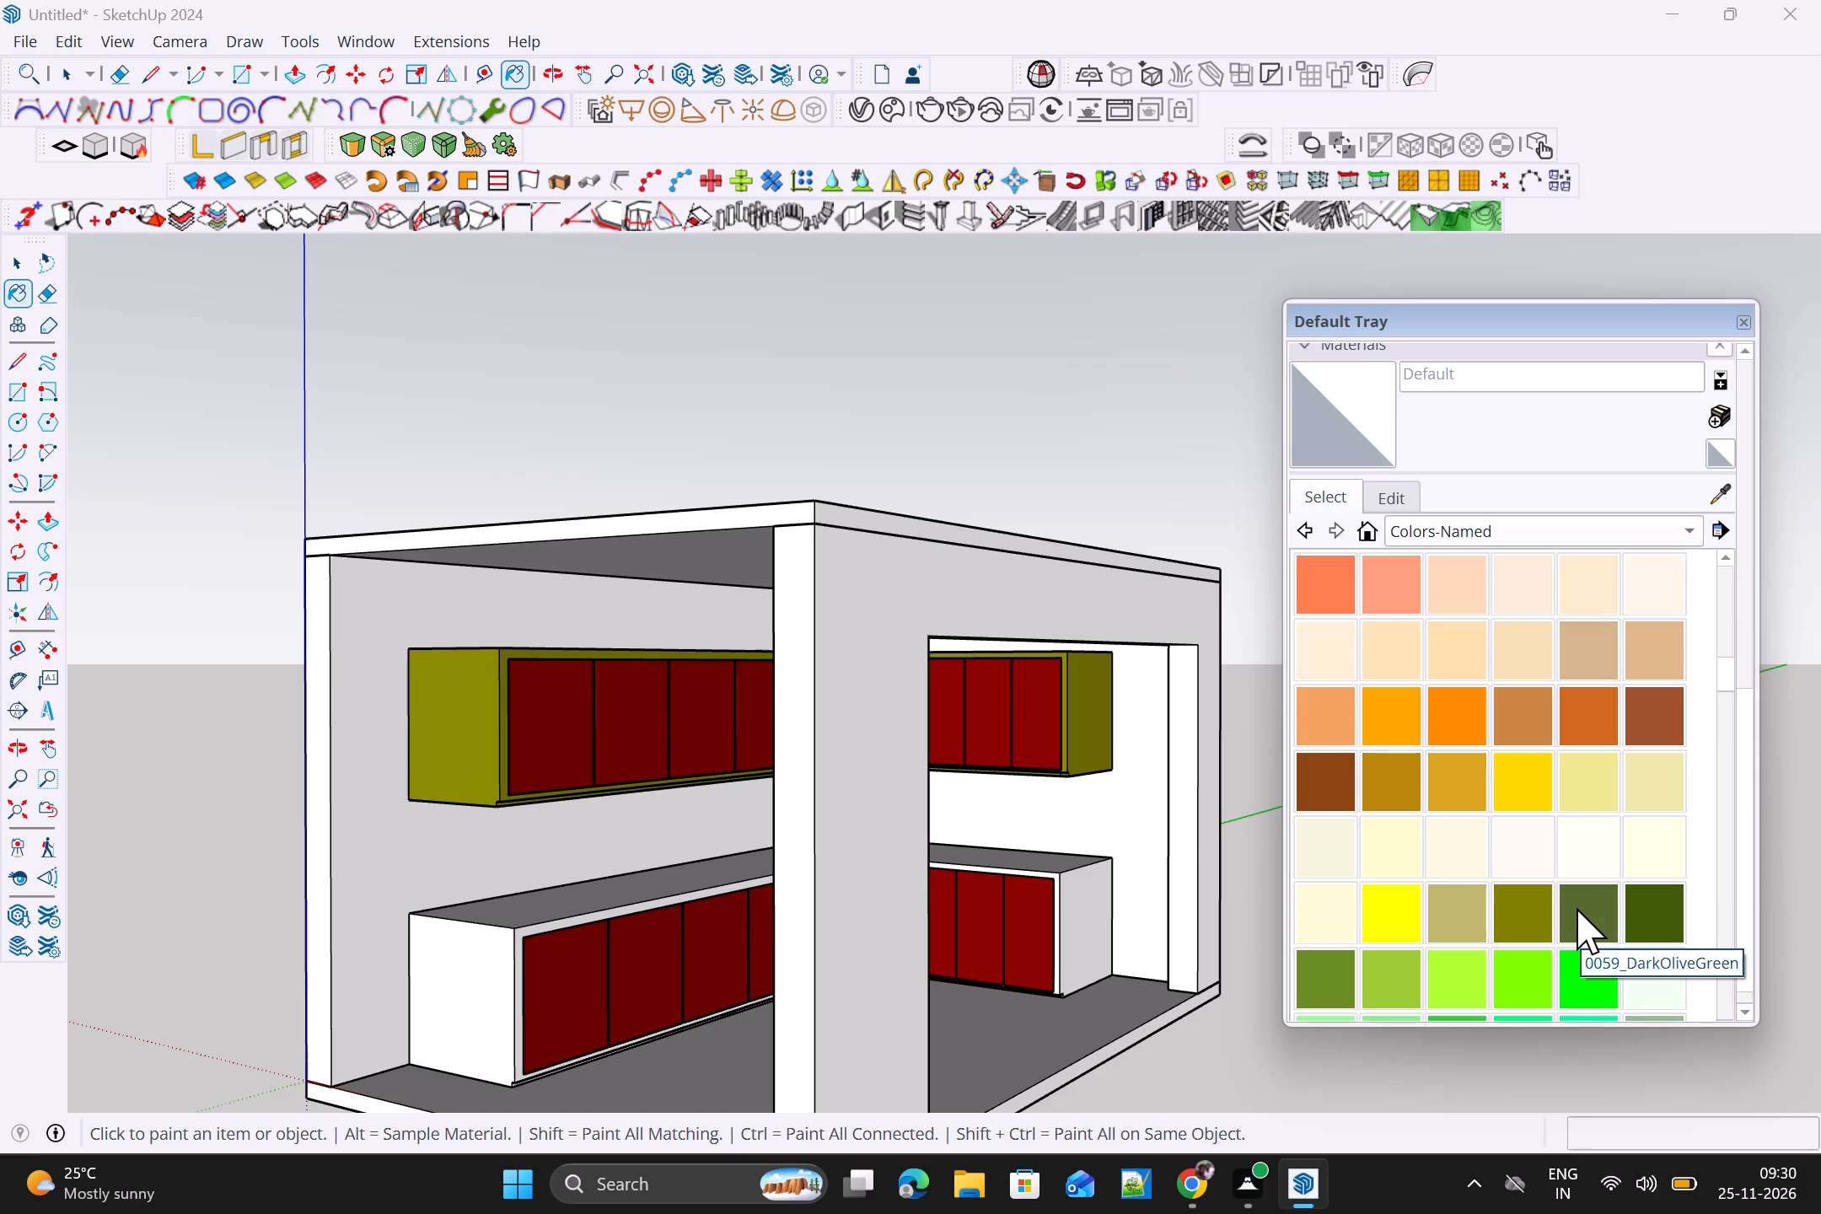
Paint the upper L-shaped cabinet body with 0060_GrassGreen.
scroll(1542, 908, down, 1)
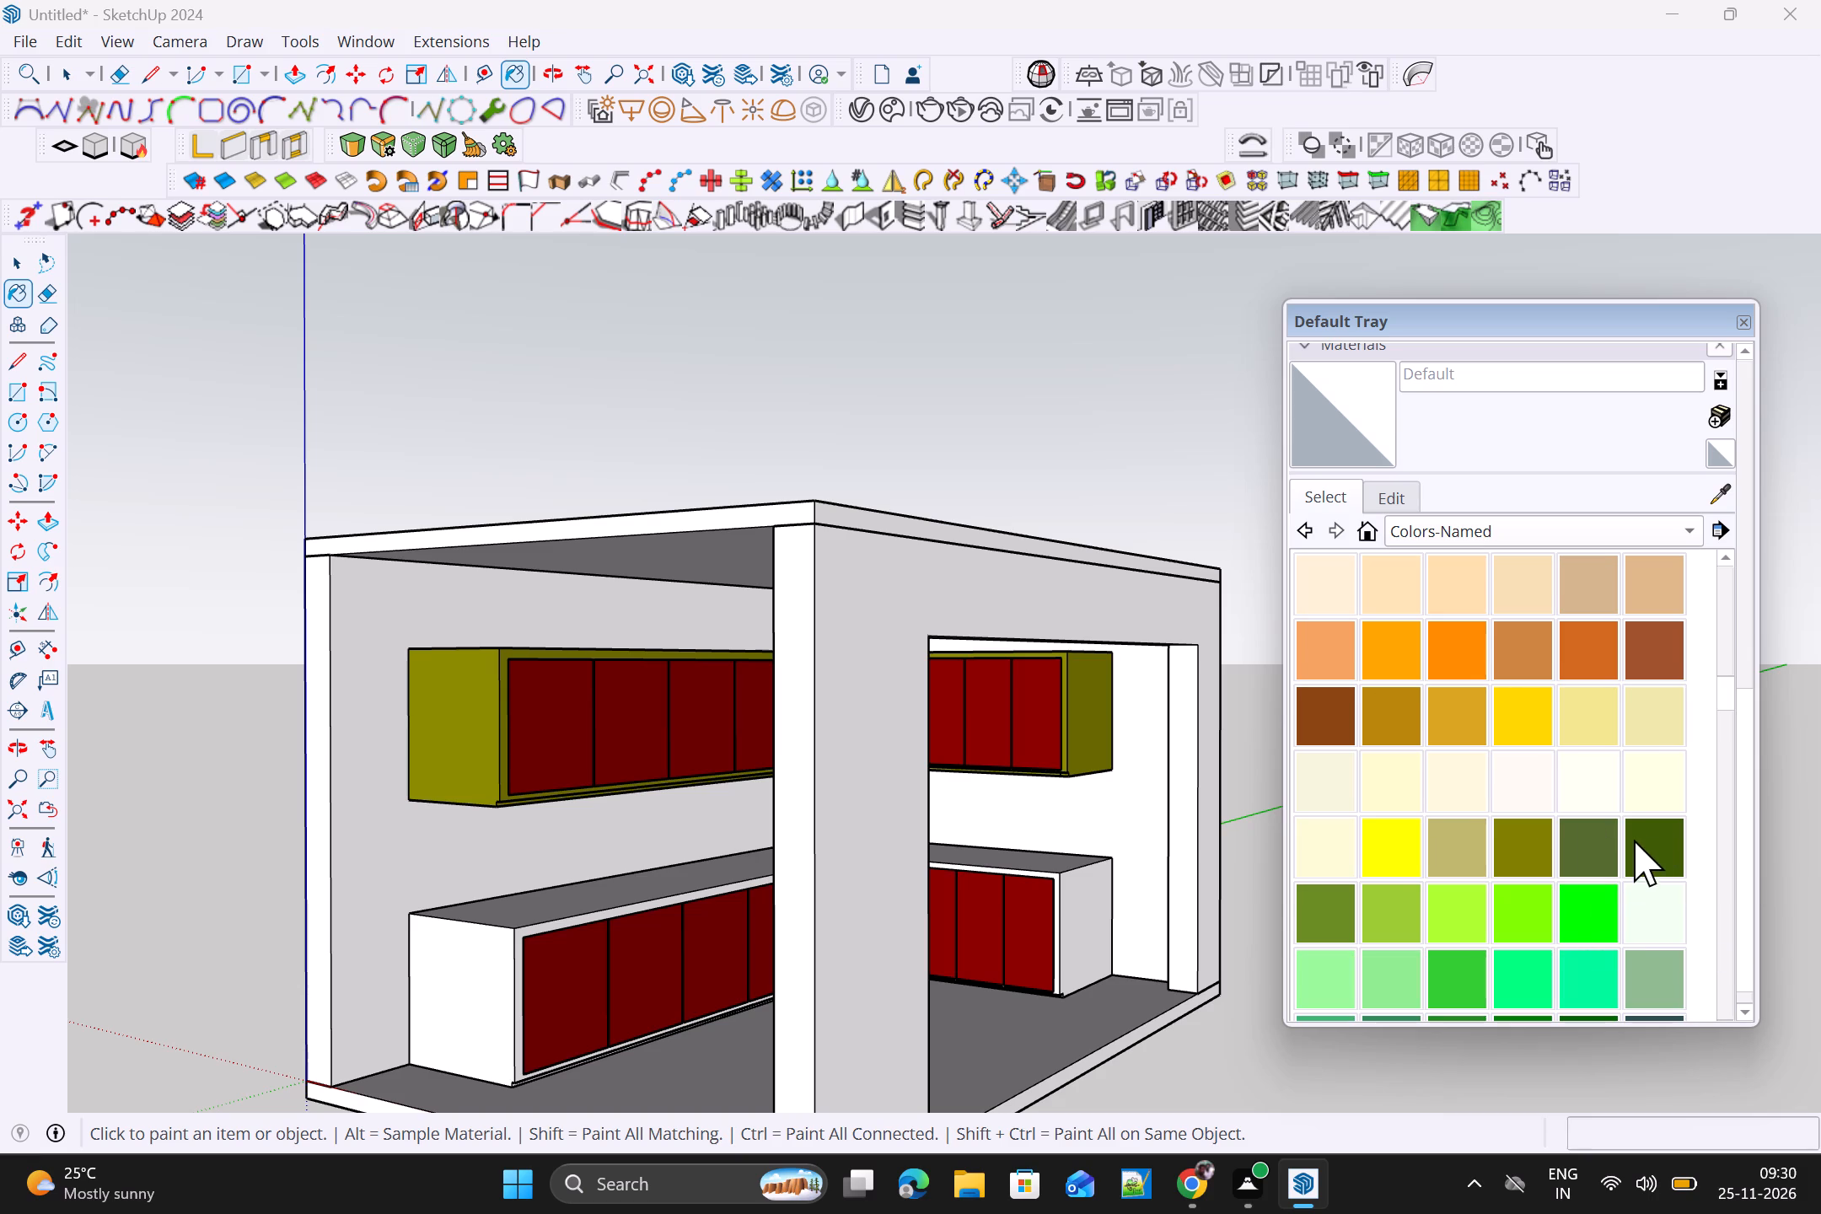
click(1638, 836)
scroll(600, 751, up, 3)
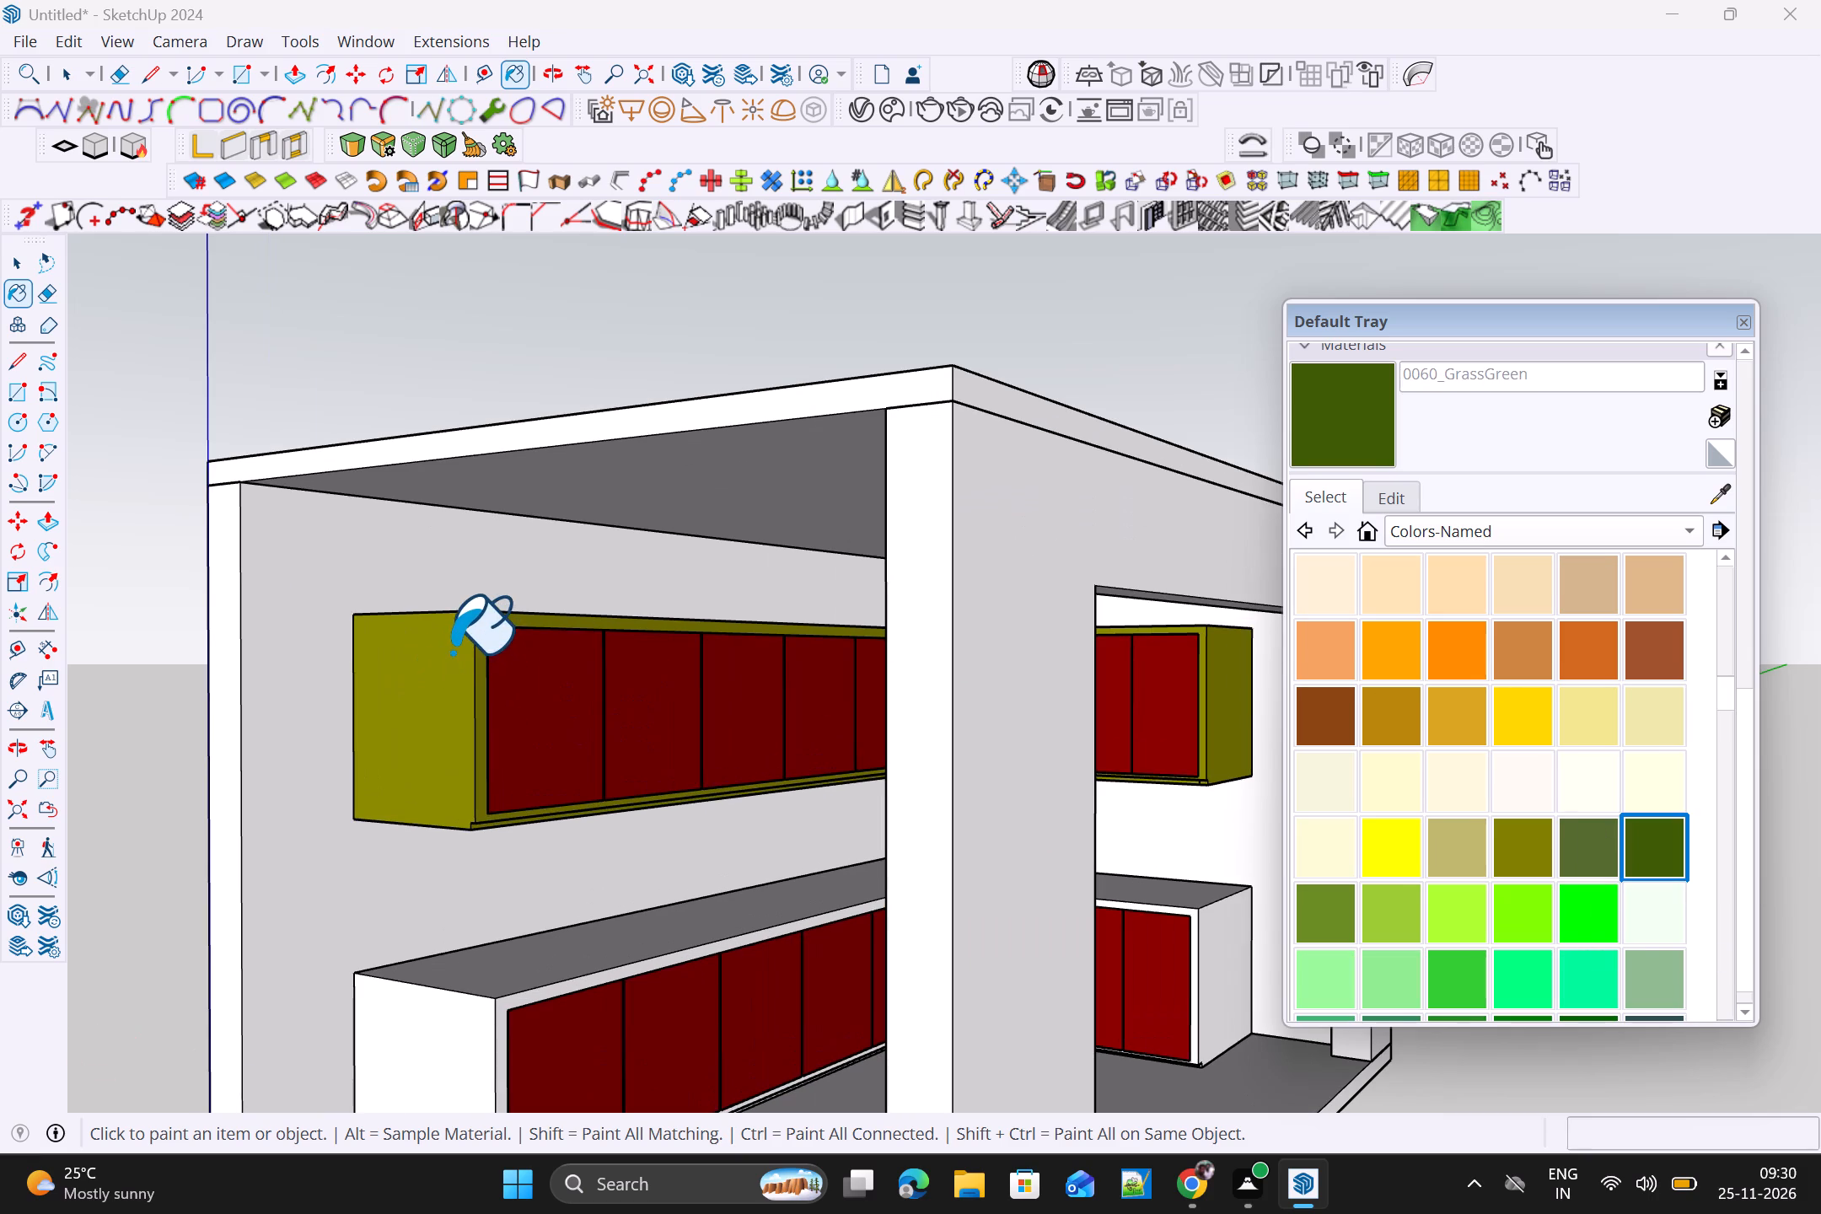
click(451, 654)
Examine the room and the recoloured upper cabinet body from several angles.
scroll(437, 653, down, 4)
middle_drag(476, 733, 696, 765)
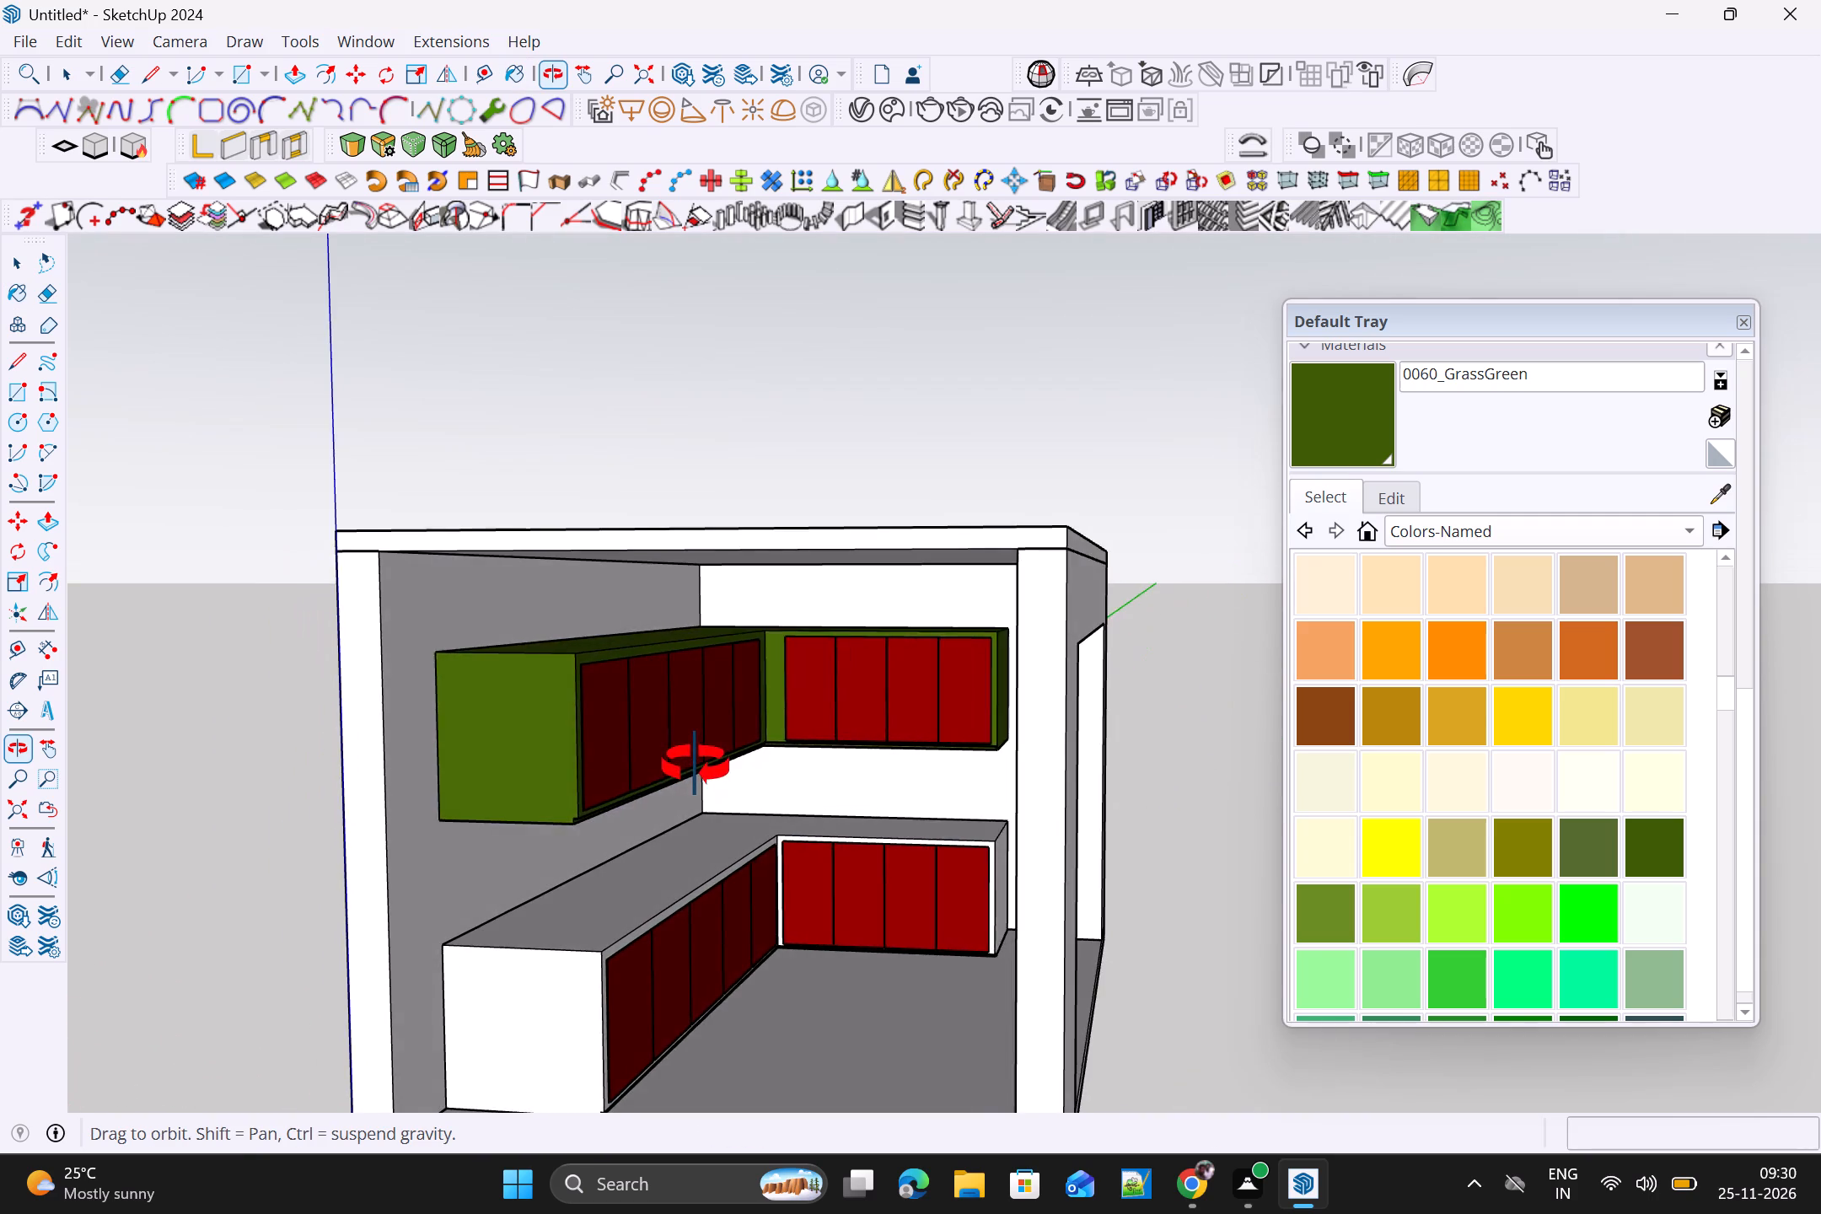
middle_drag(696, 765, 465, 769)
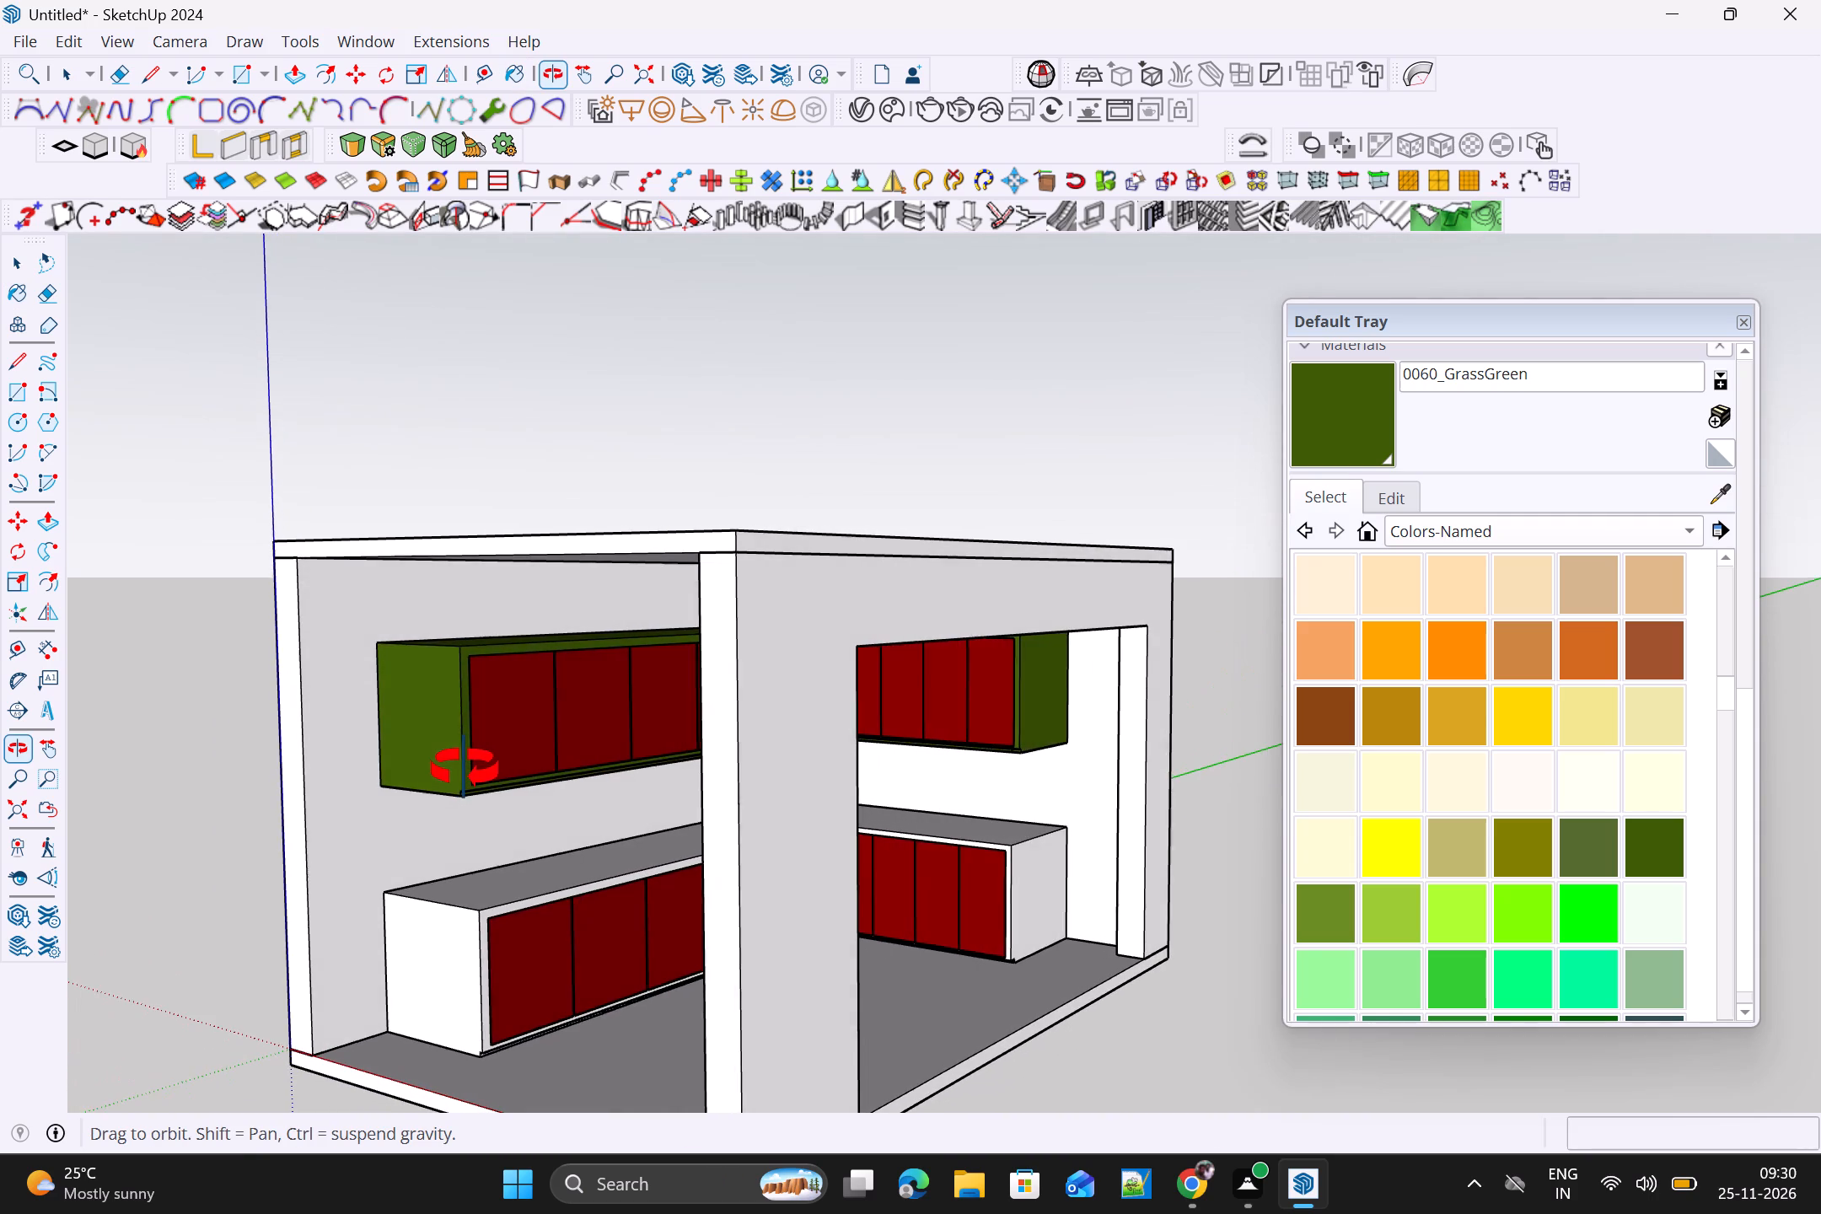
middle_drag(465, 769, 465, 771)
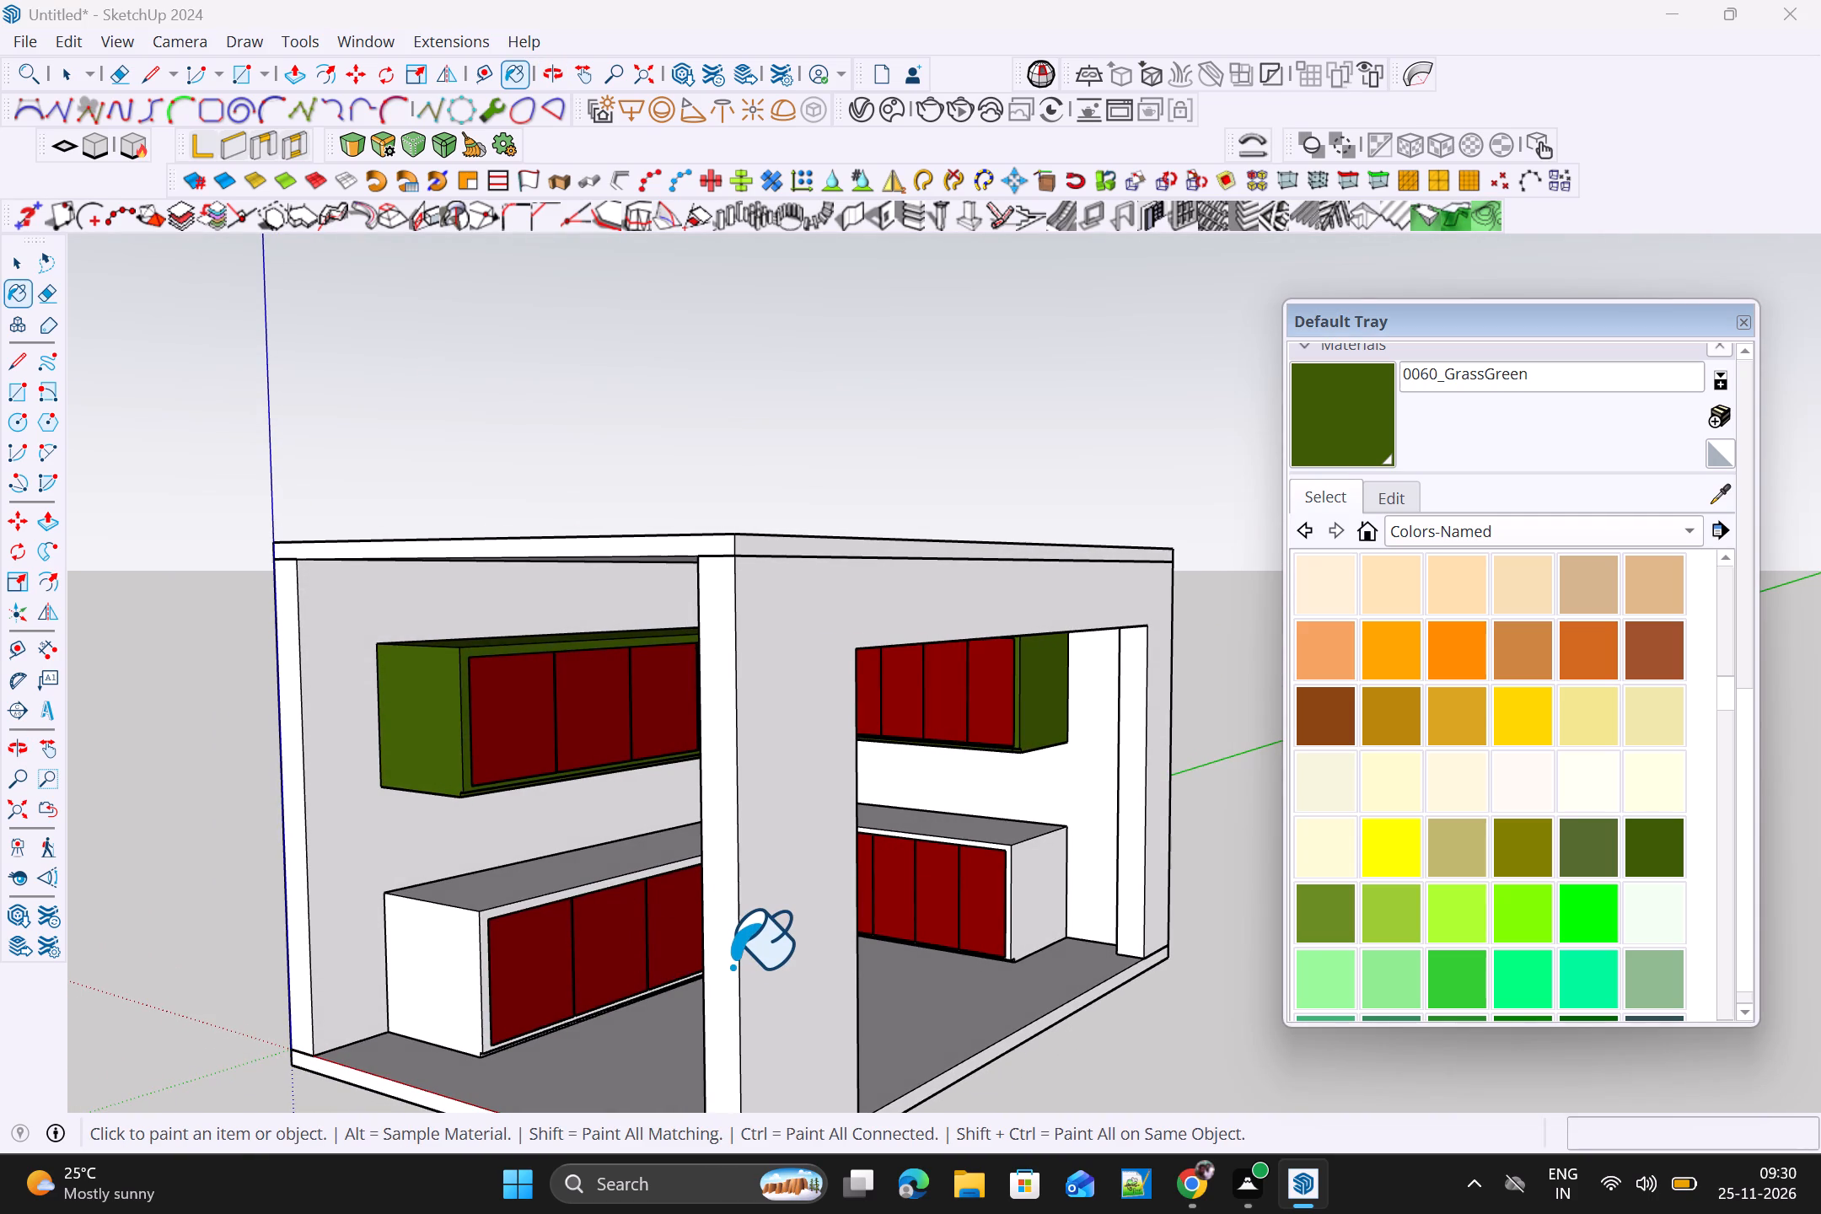
scroll(731, 967, down, 2)
middle_drag(724, 968, 848, 963)
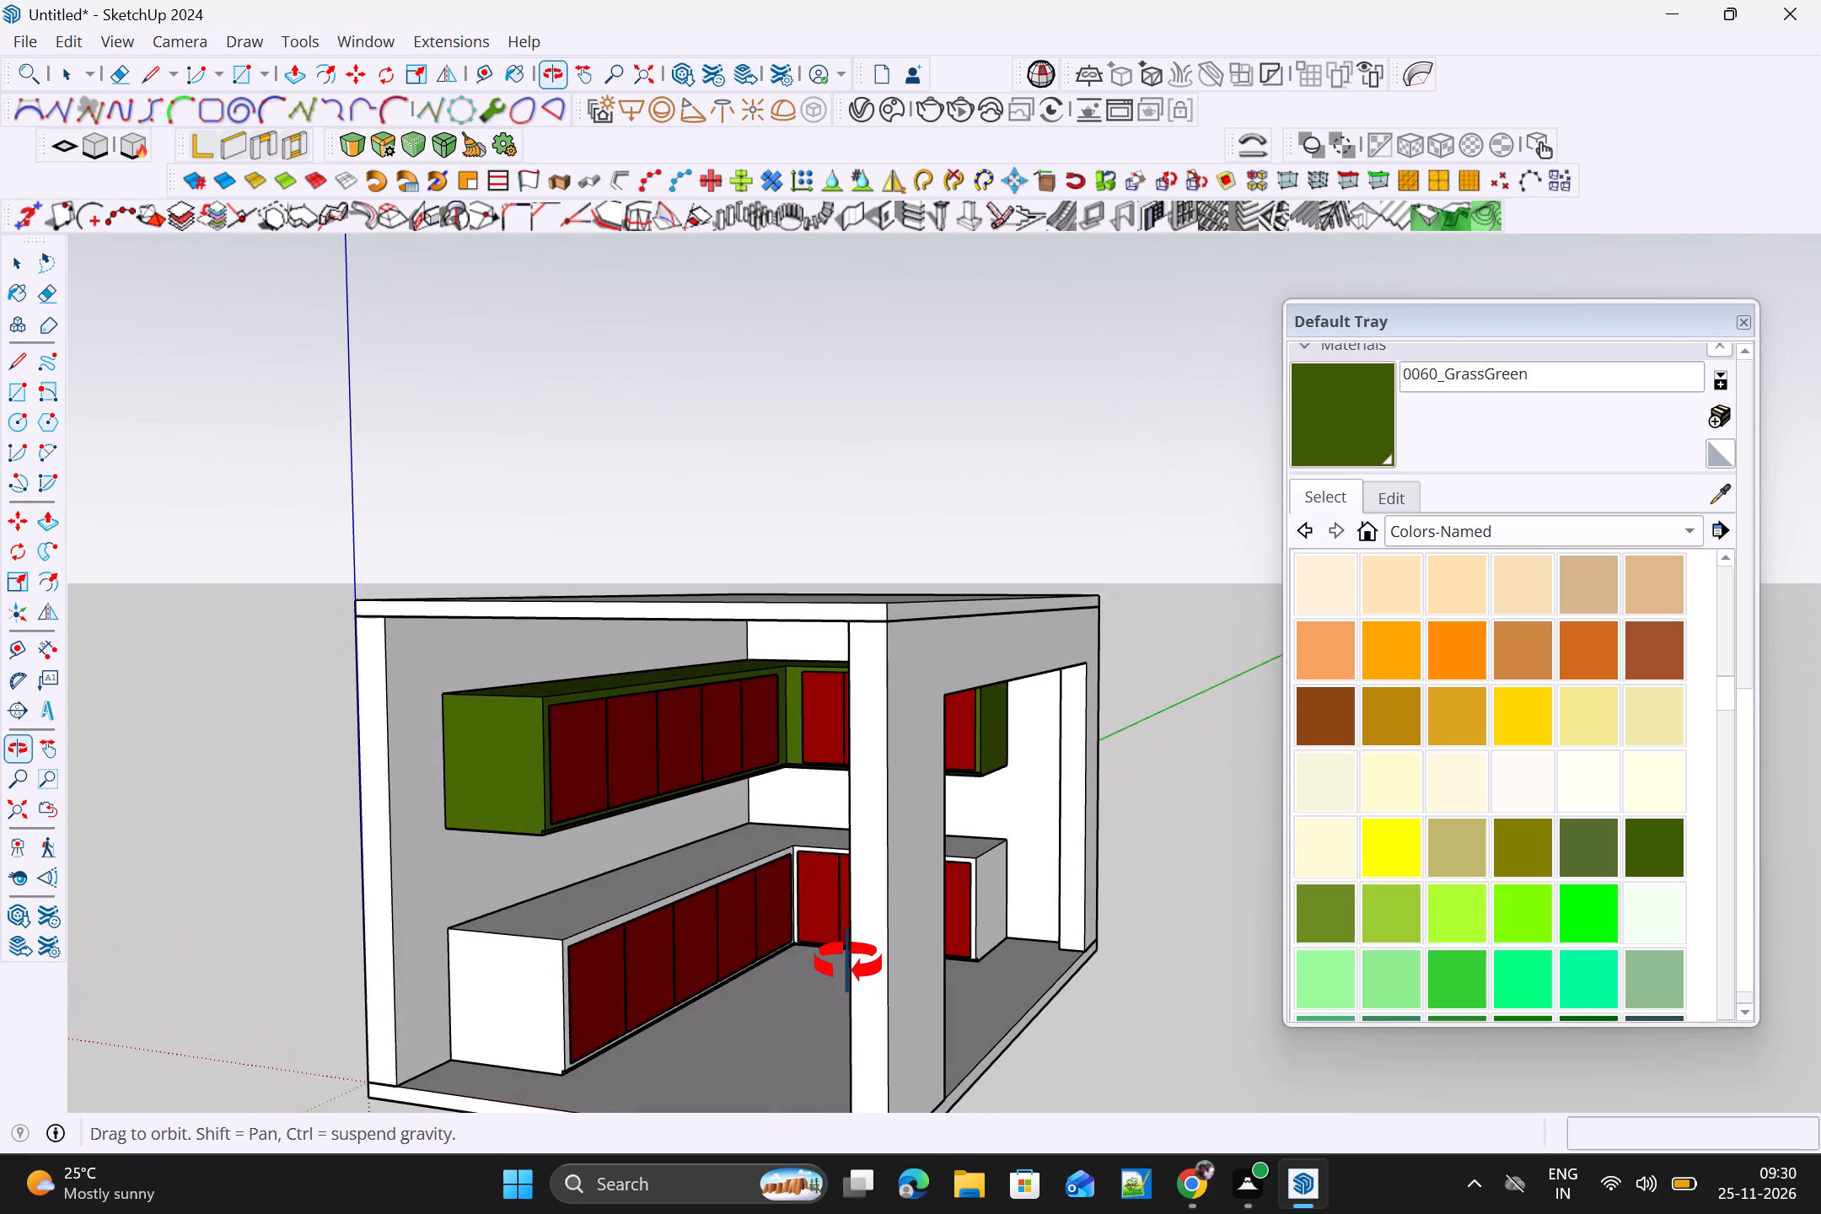
middle_drag(848, 963, 998, 1012)
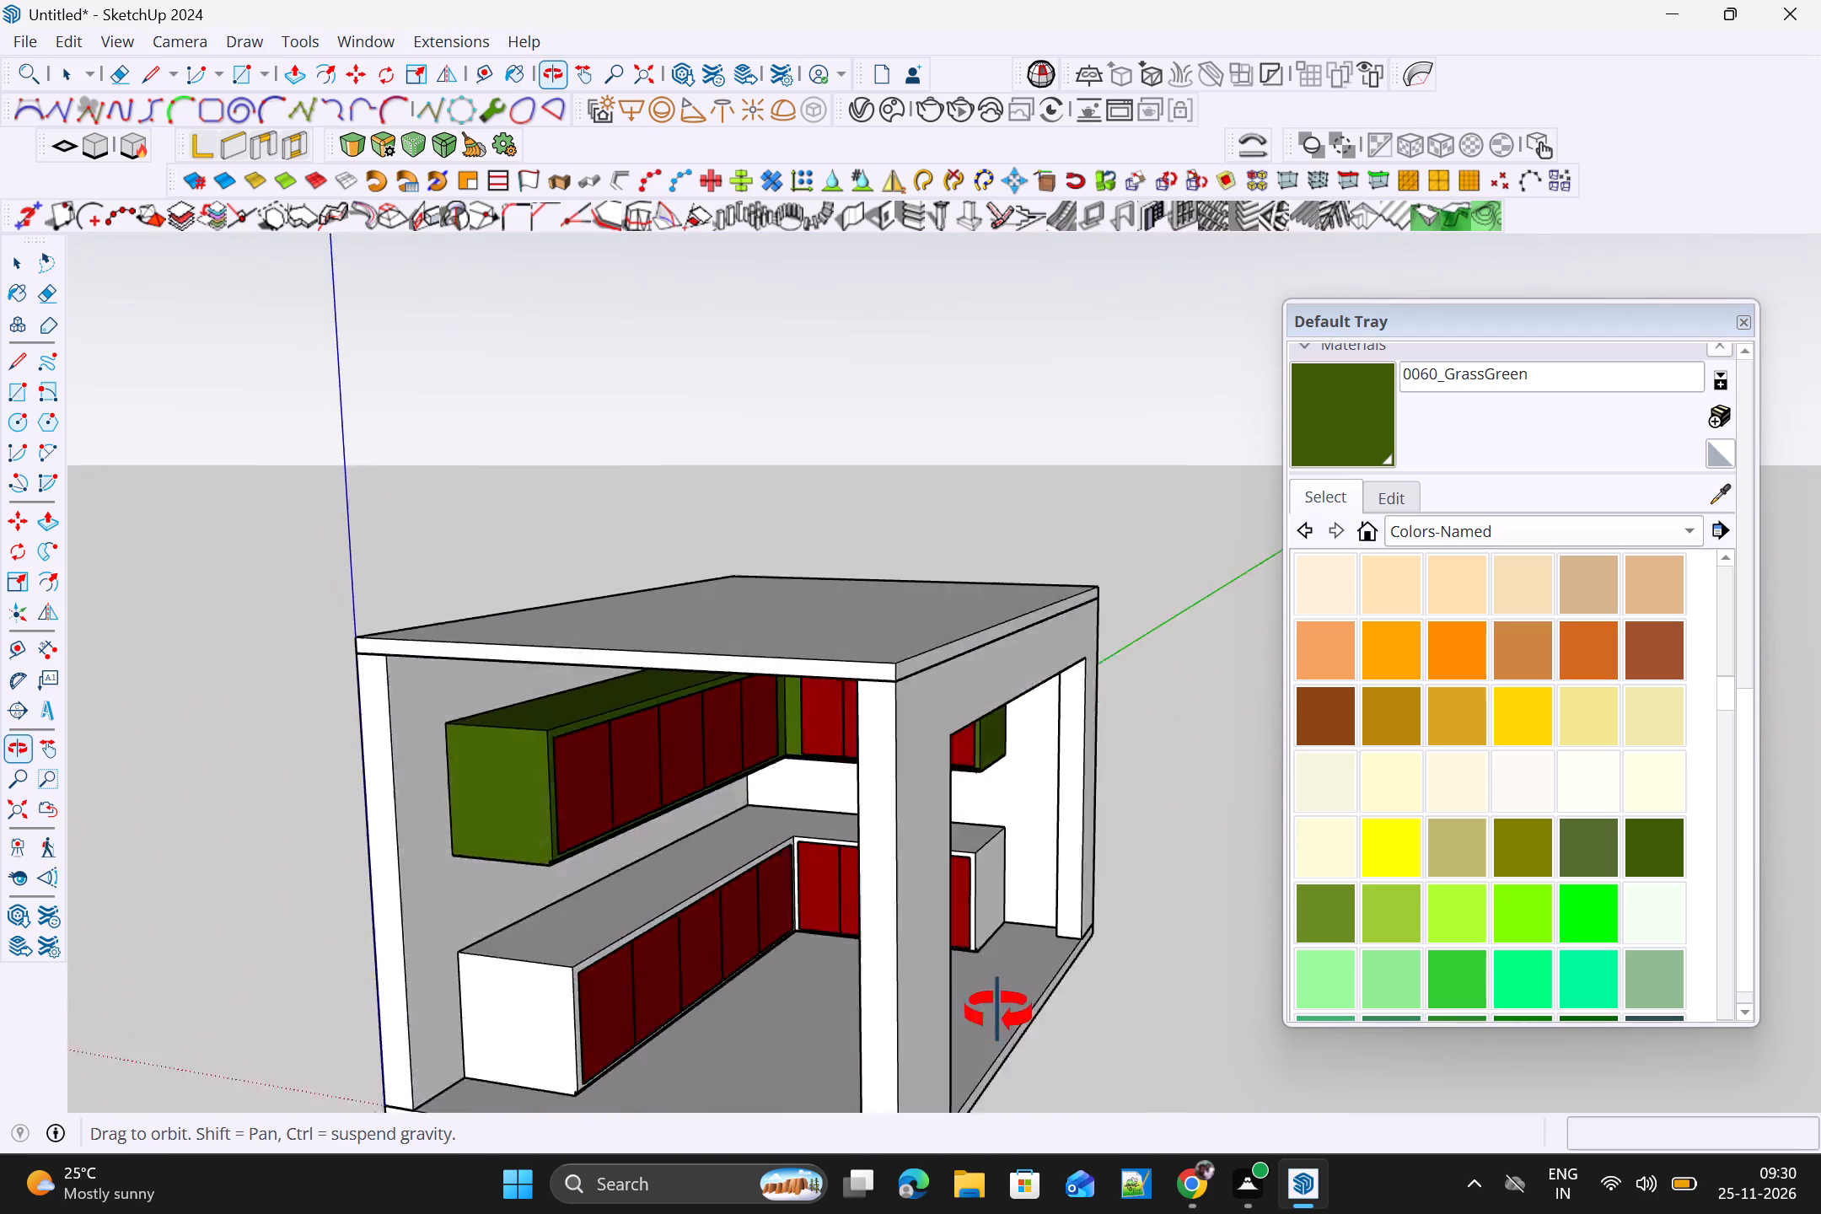
middle_drag(998, 1012, 1017, 1008)
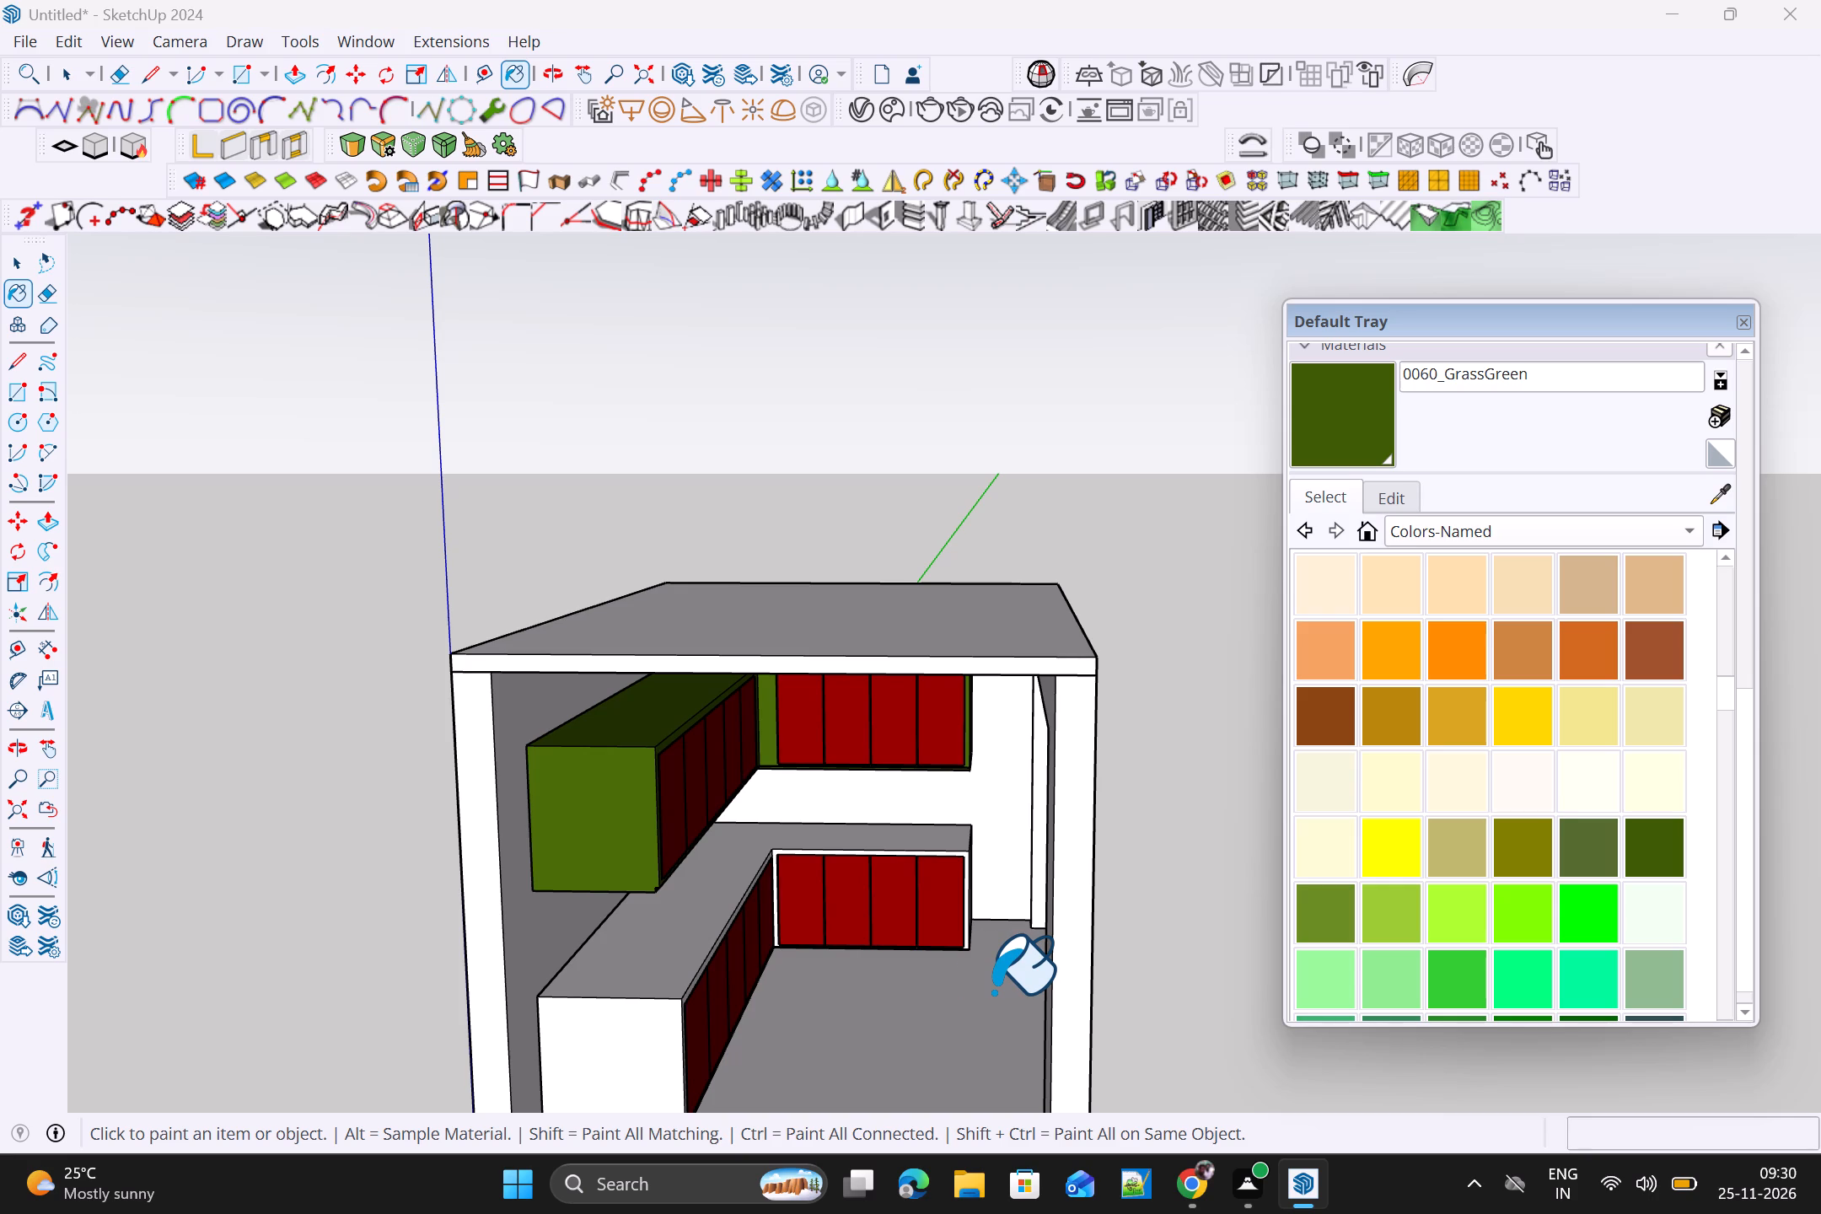
scroll(946, 958, down, 3)
middle_drag(953, 961, 866, 915)
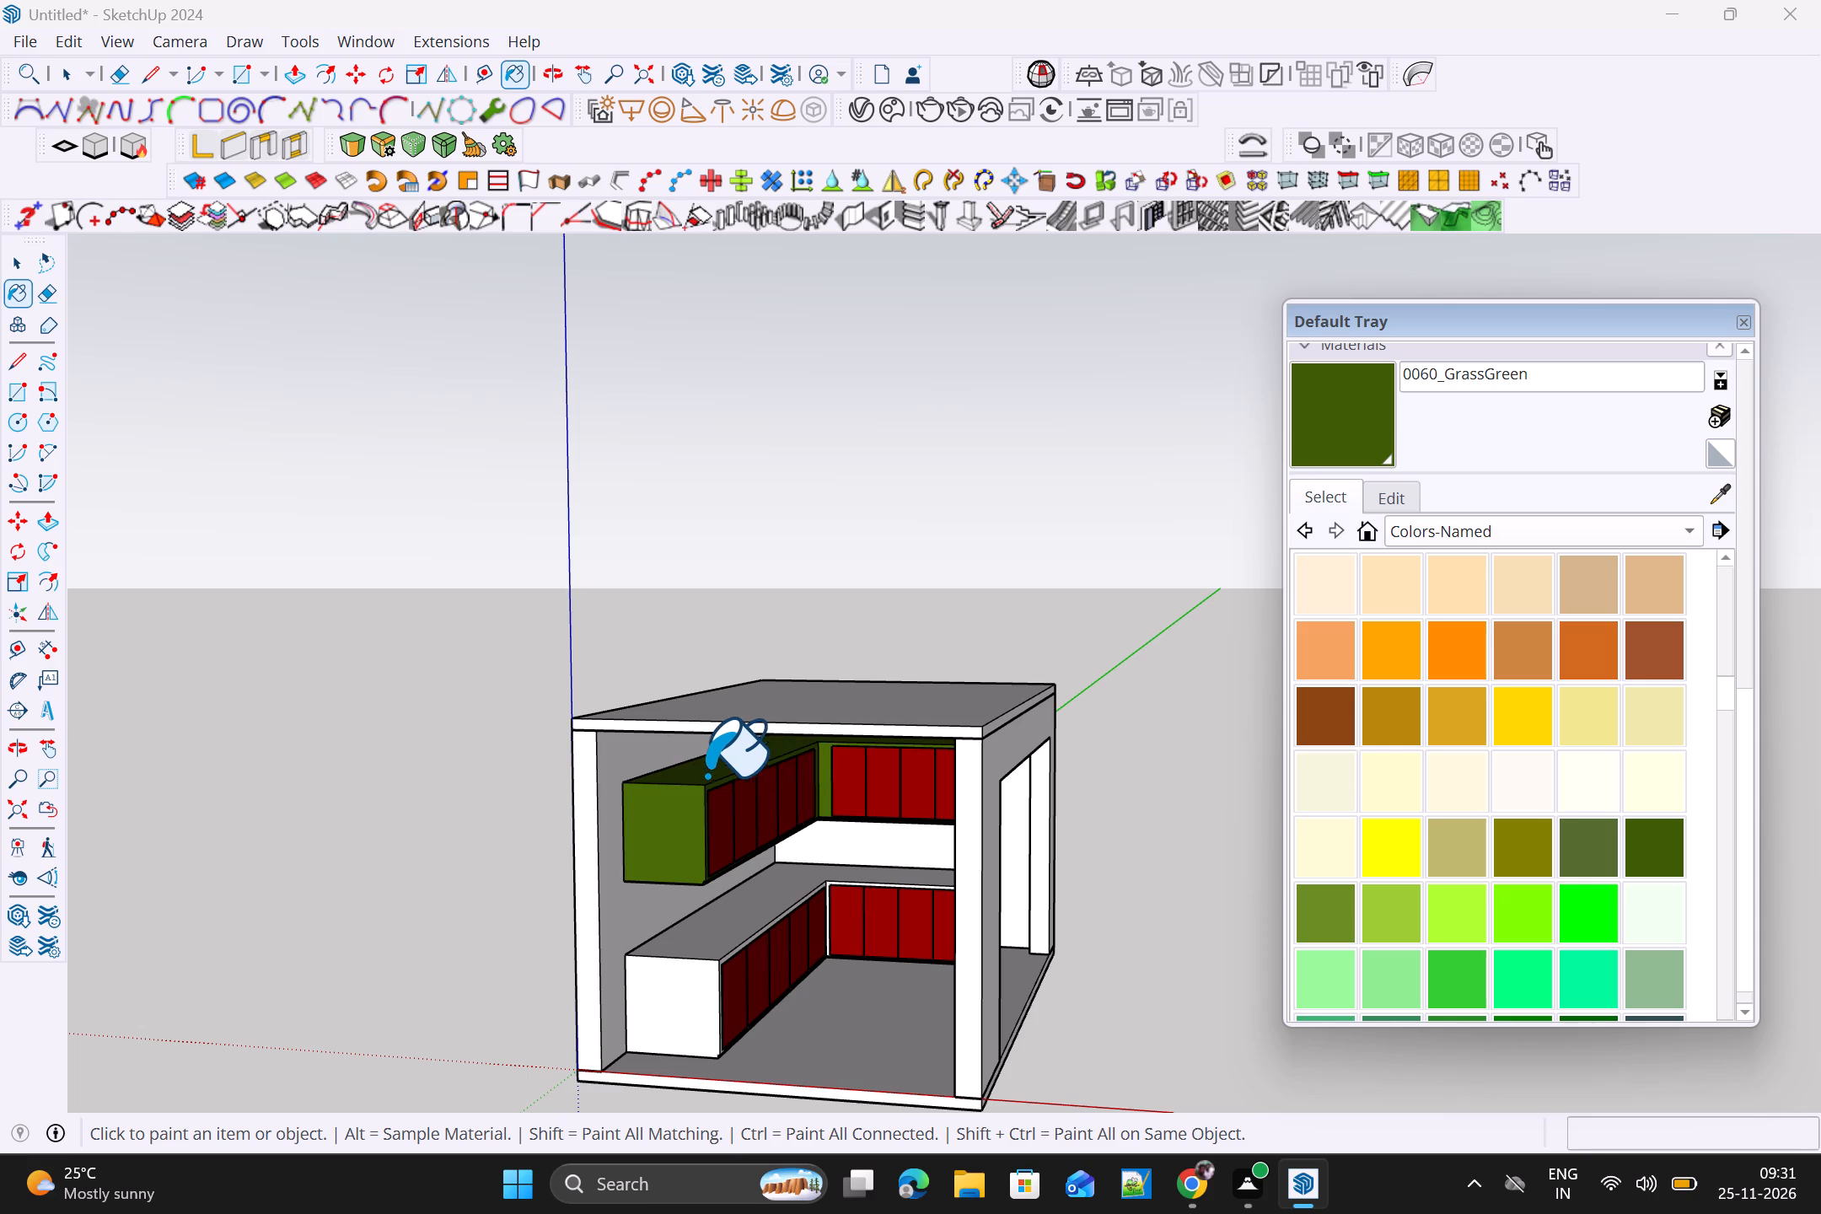
scroll(700, 952, down, 2)
middle_drag(777, 1054, 712, 980)
scroll(724, 970, up, 3)
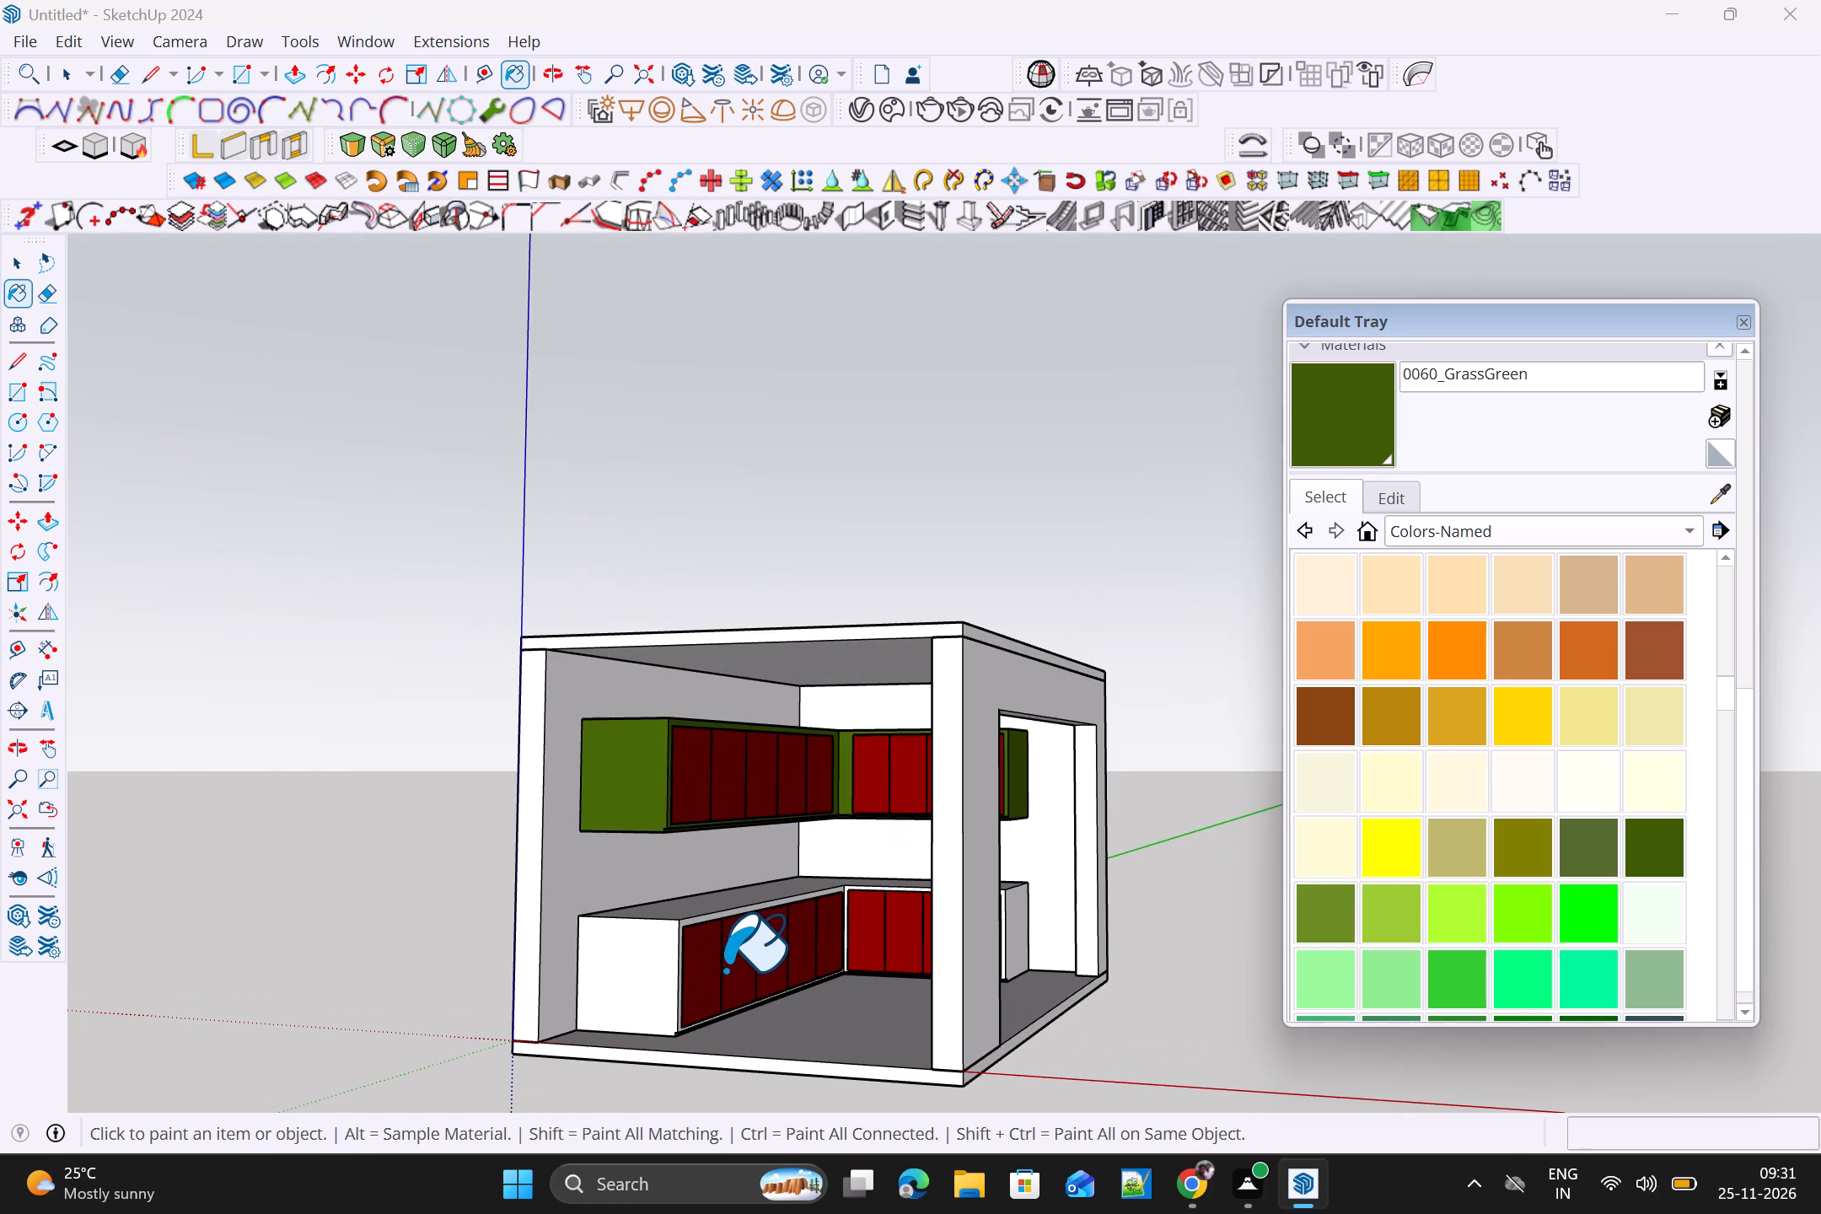
Open the lower L-shaped cabinet group for editing and paint its end face with 0060_GrassGreen.
key(space)
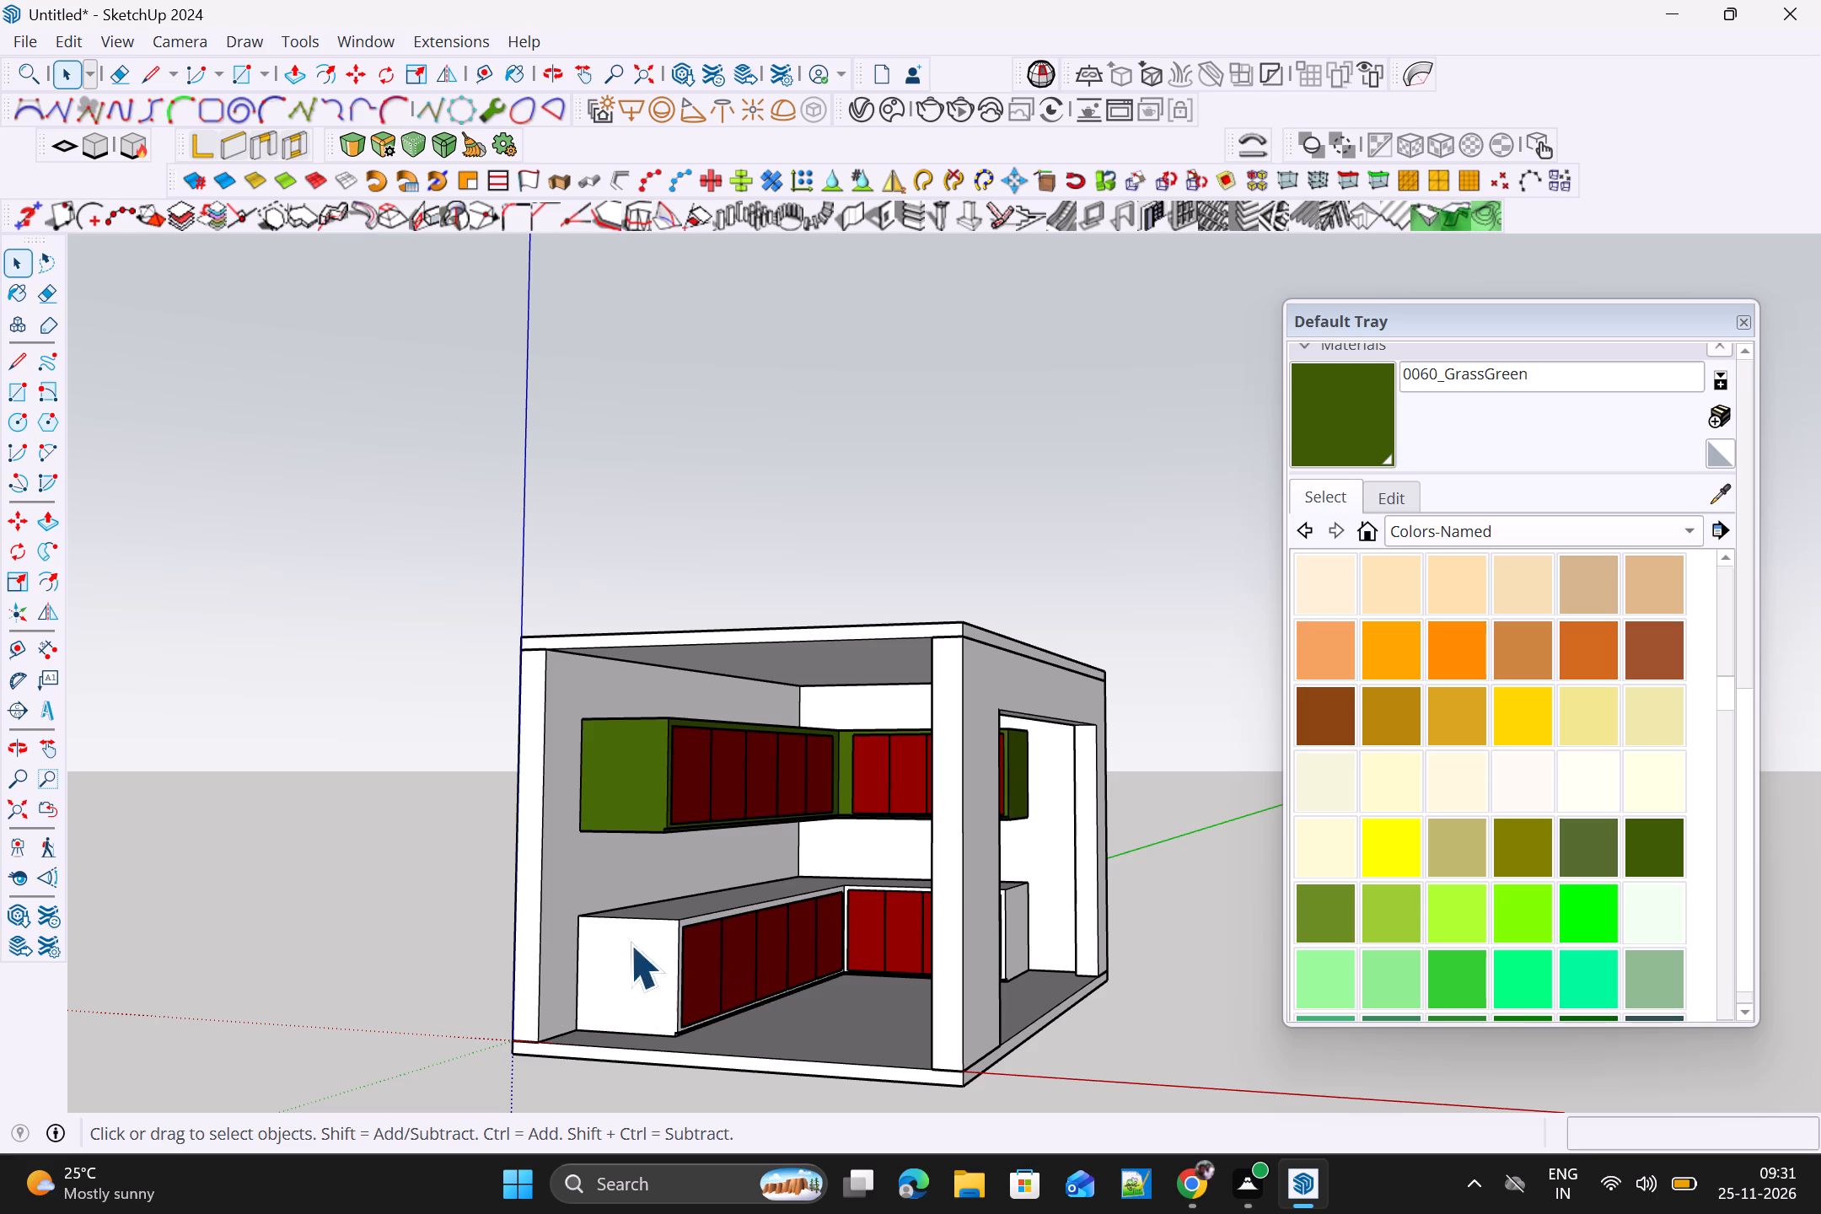
scroll(678, 926, up, 3)
middle_drag(678, 936, 678, 1023)
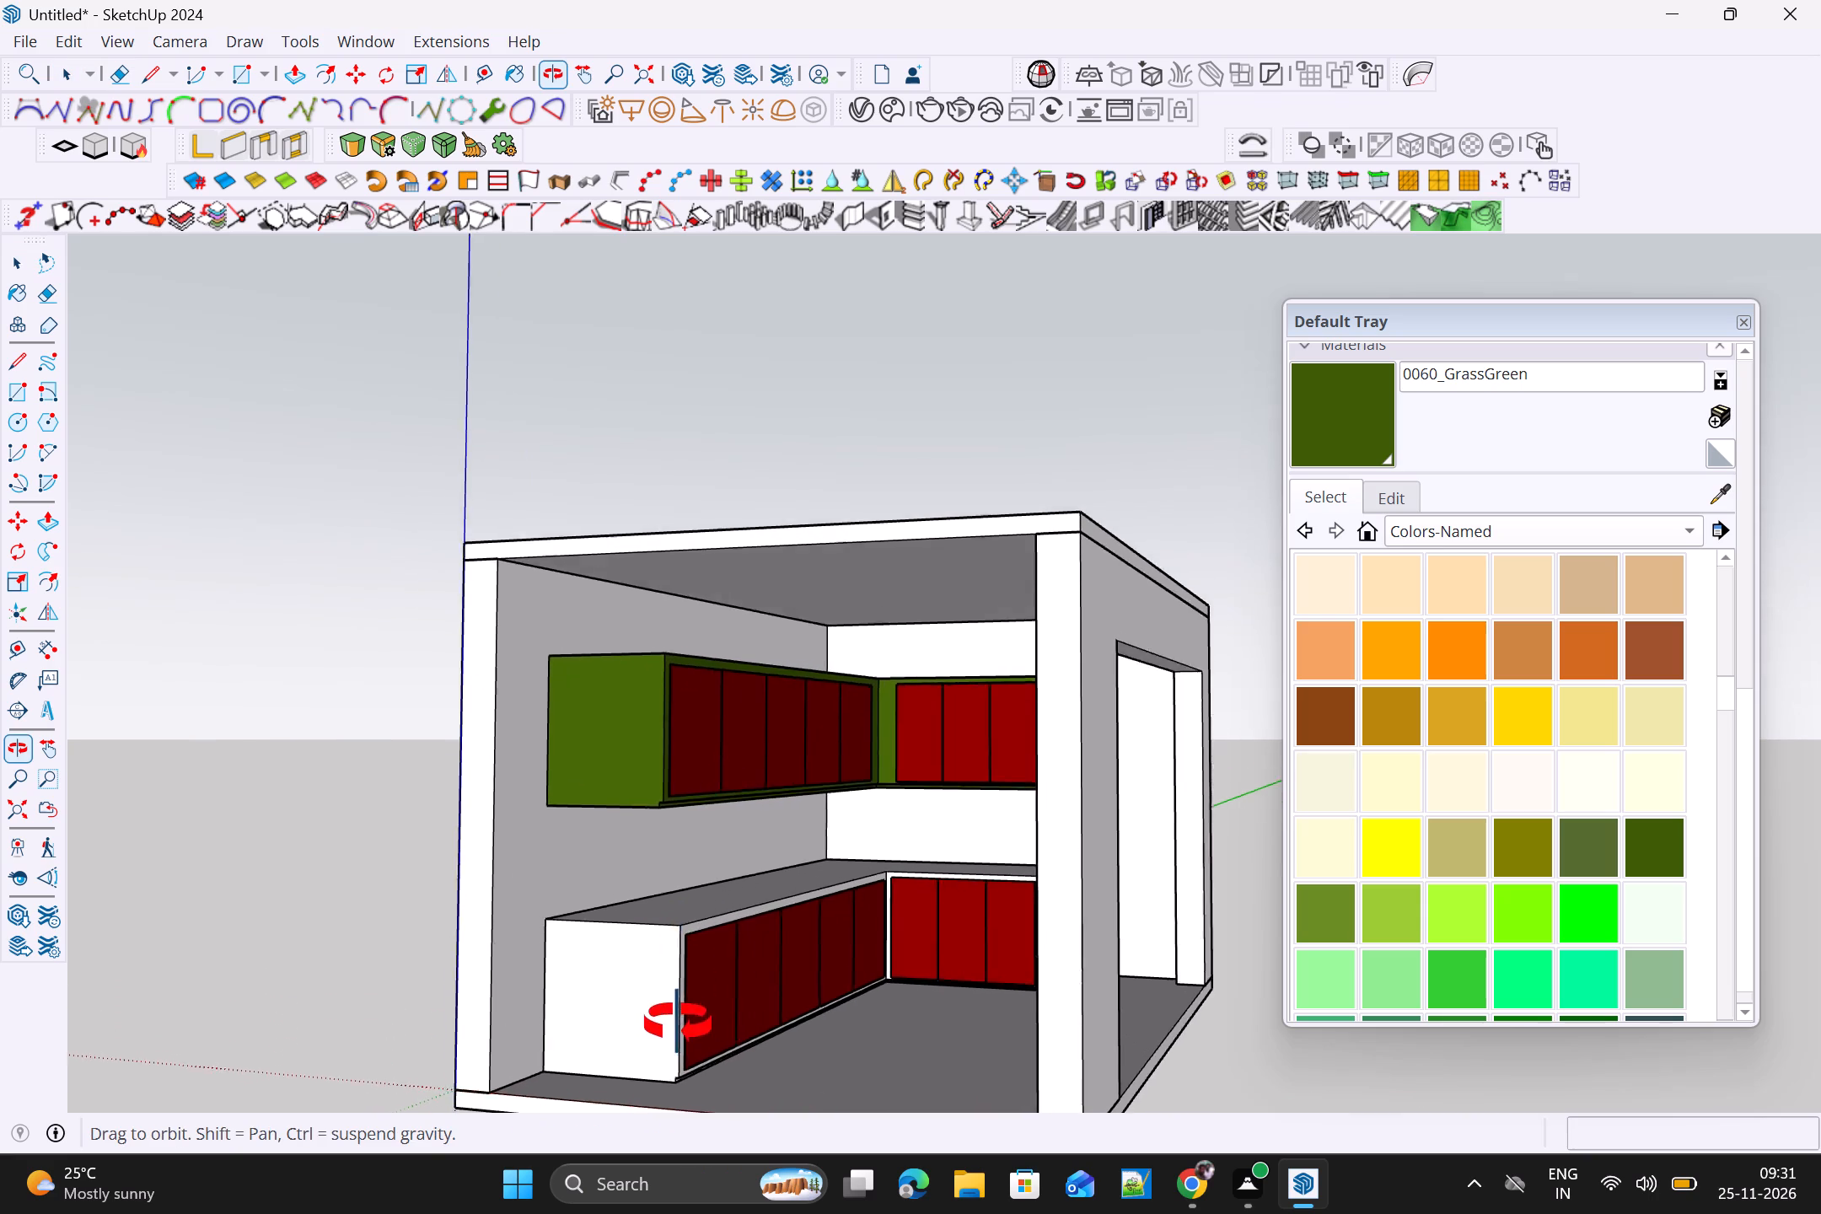
middle_drag(678, 1023, 673, 1058)
scroll(678, 989, up, 5)
triple_click(675, 948)
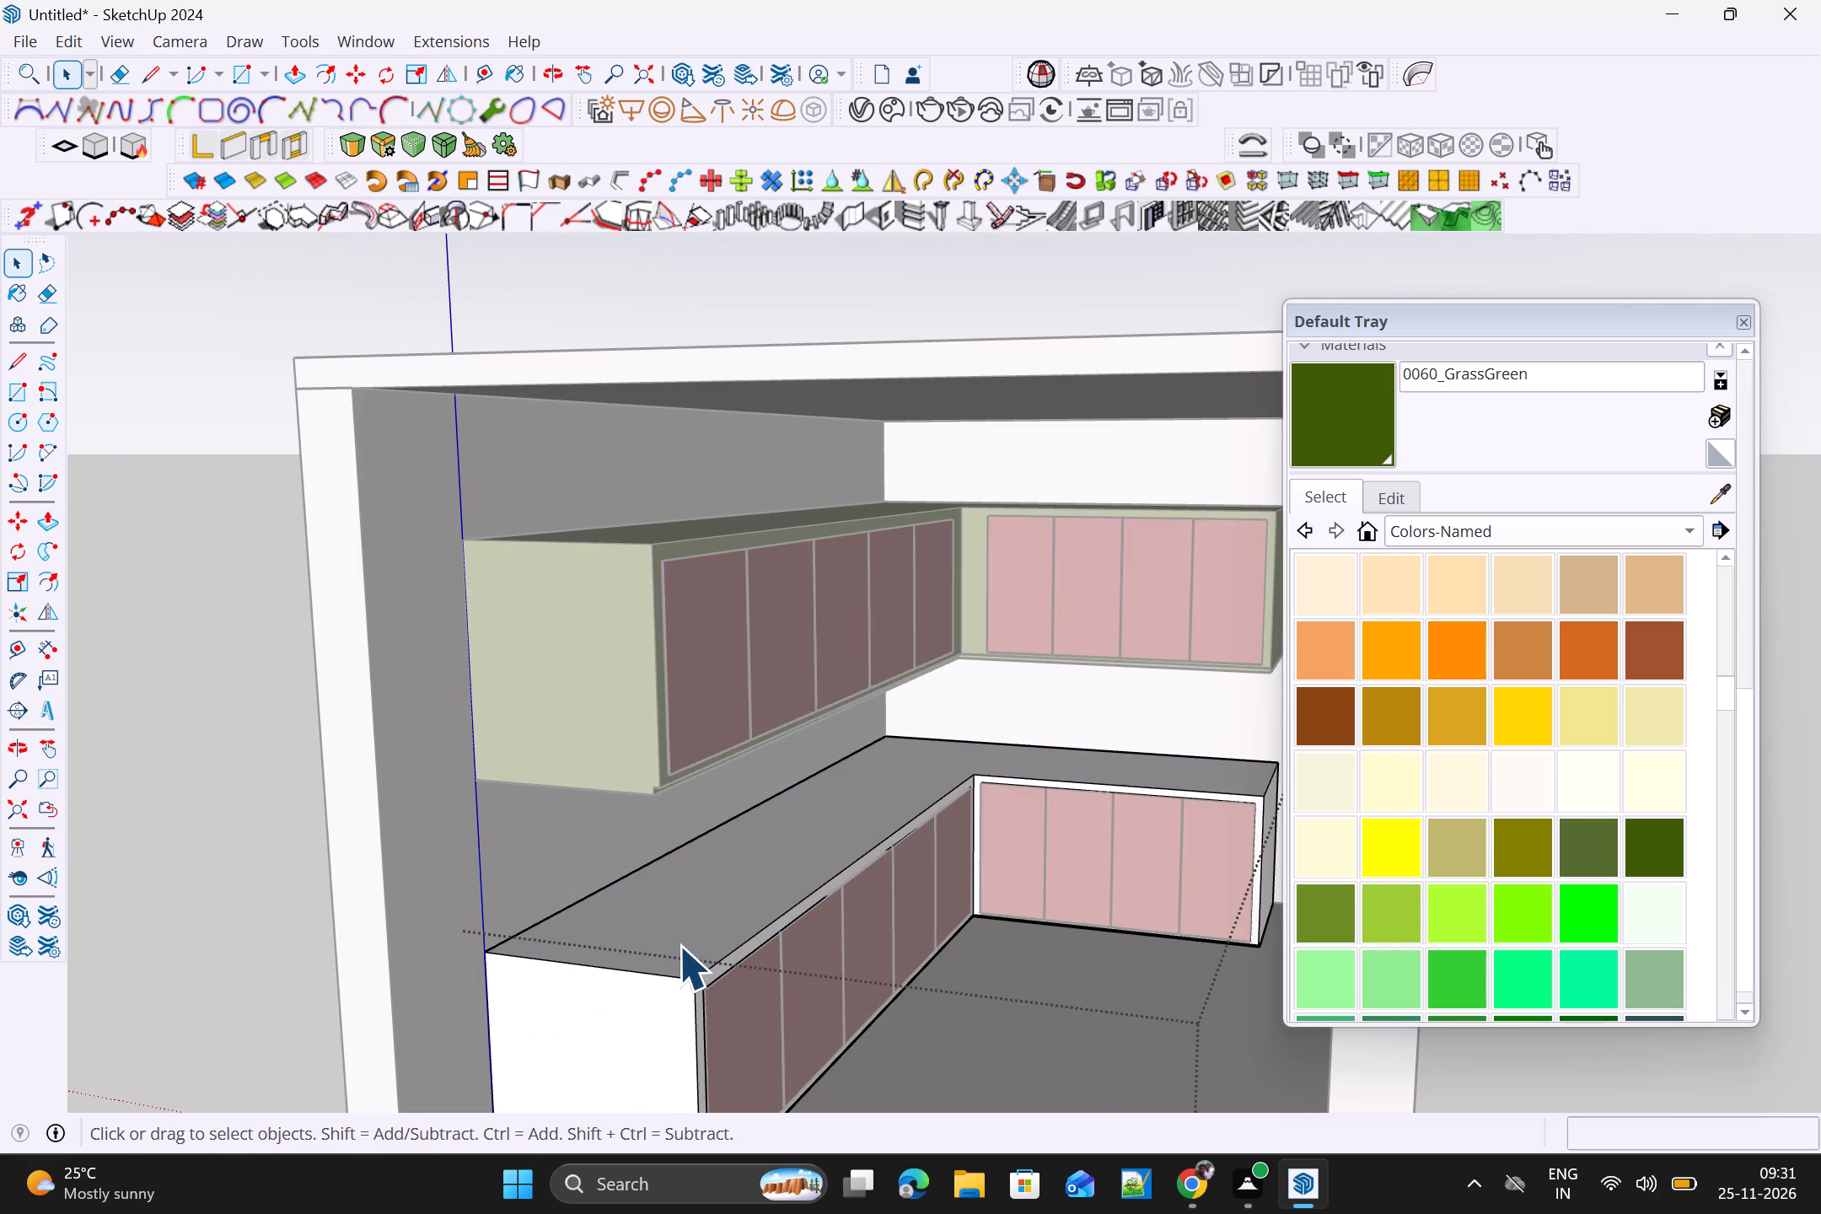
click(679, 945)
click(679, 948)
scroll(696, 949, down, 5)
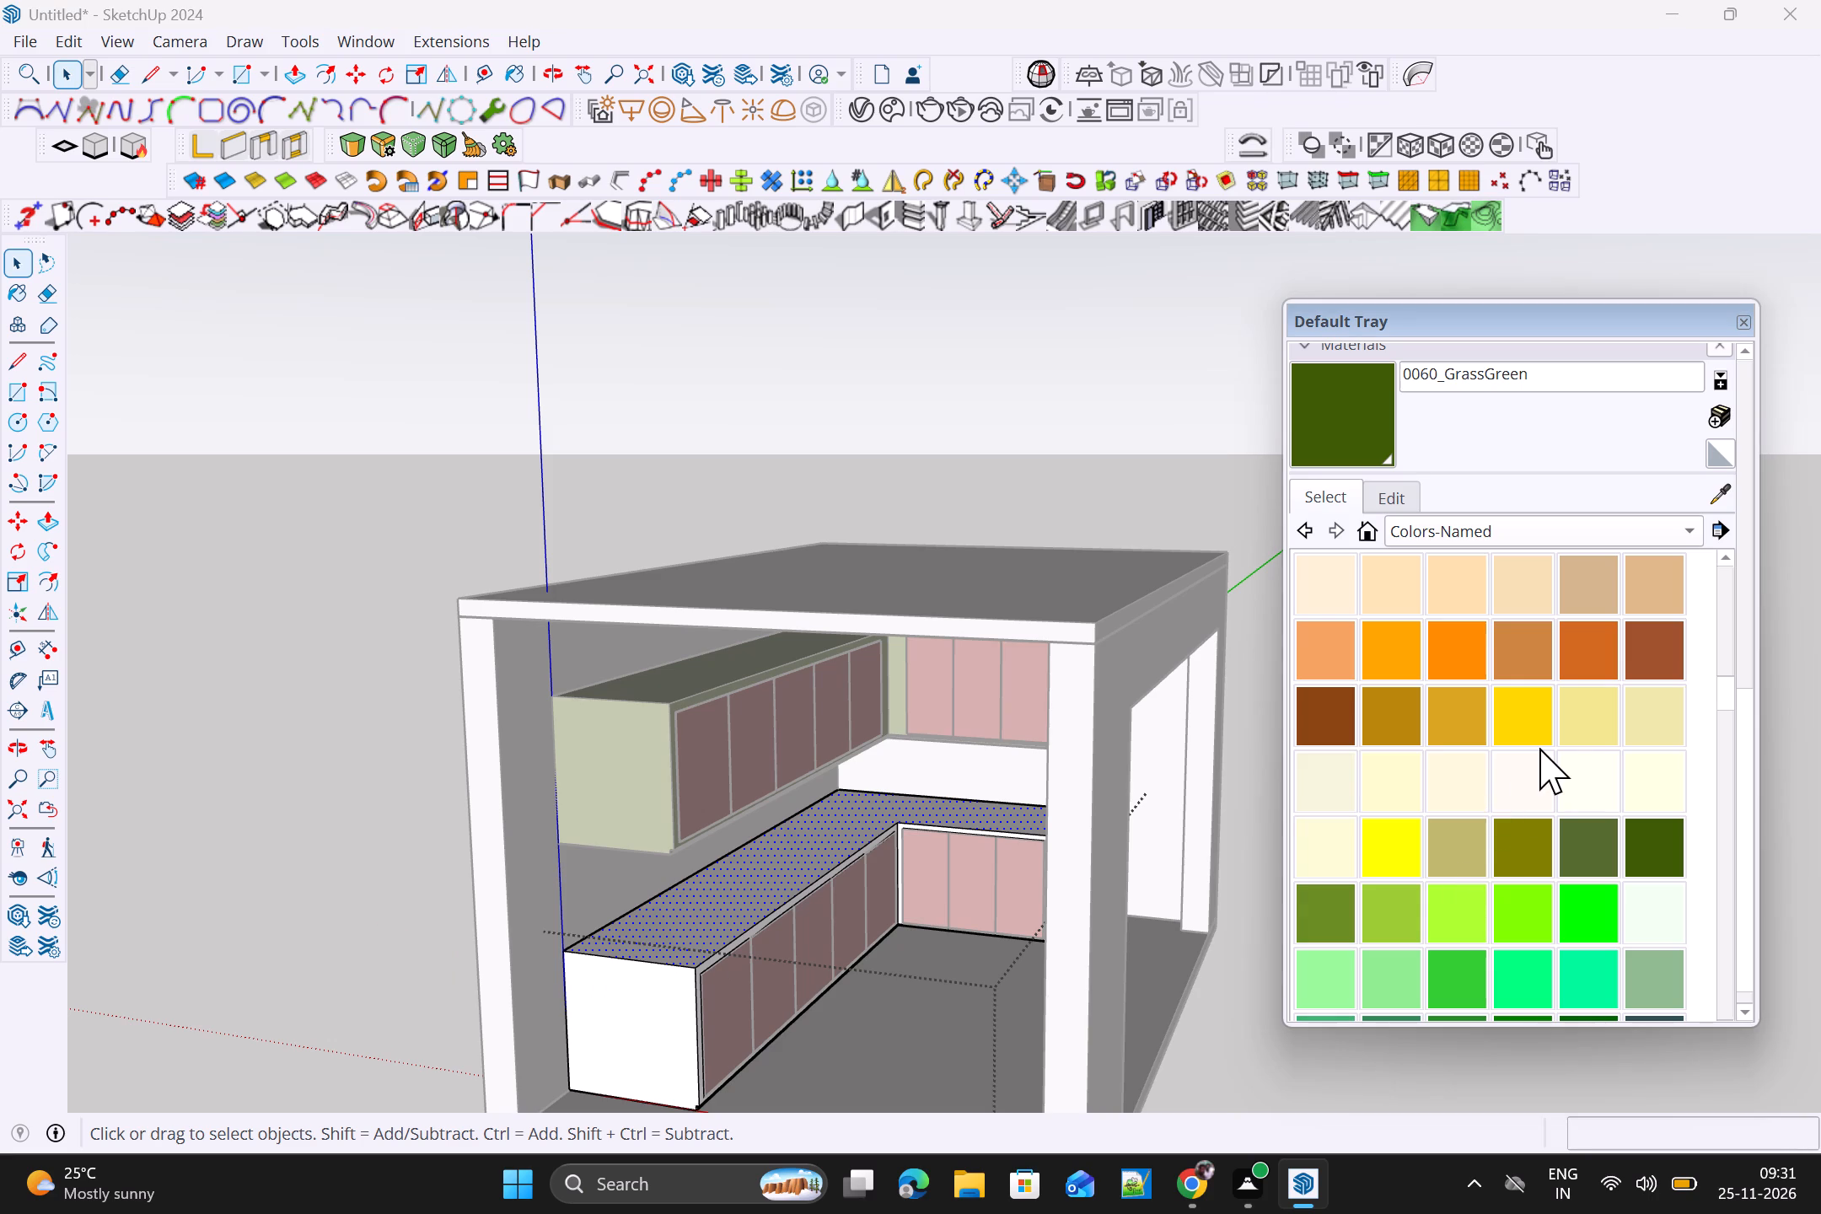
click(648, 1034)
scroll(654, 1032, up, 3)
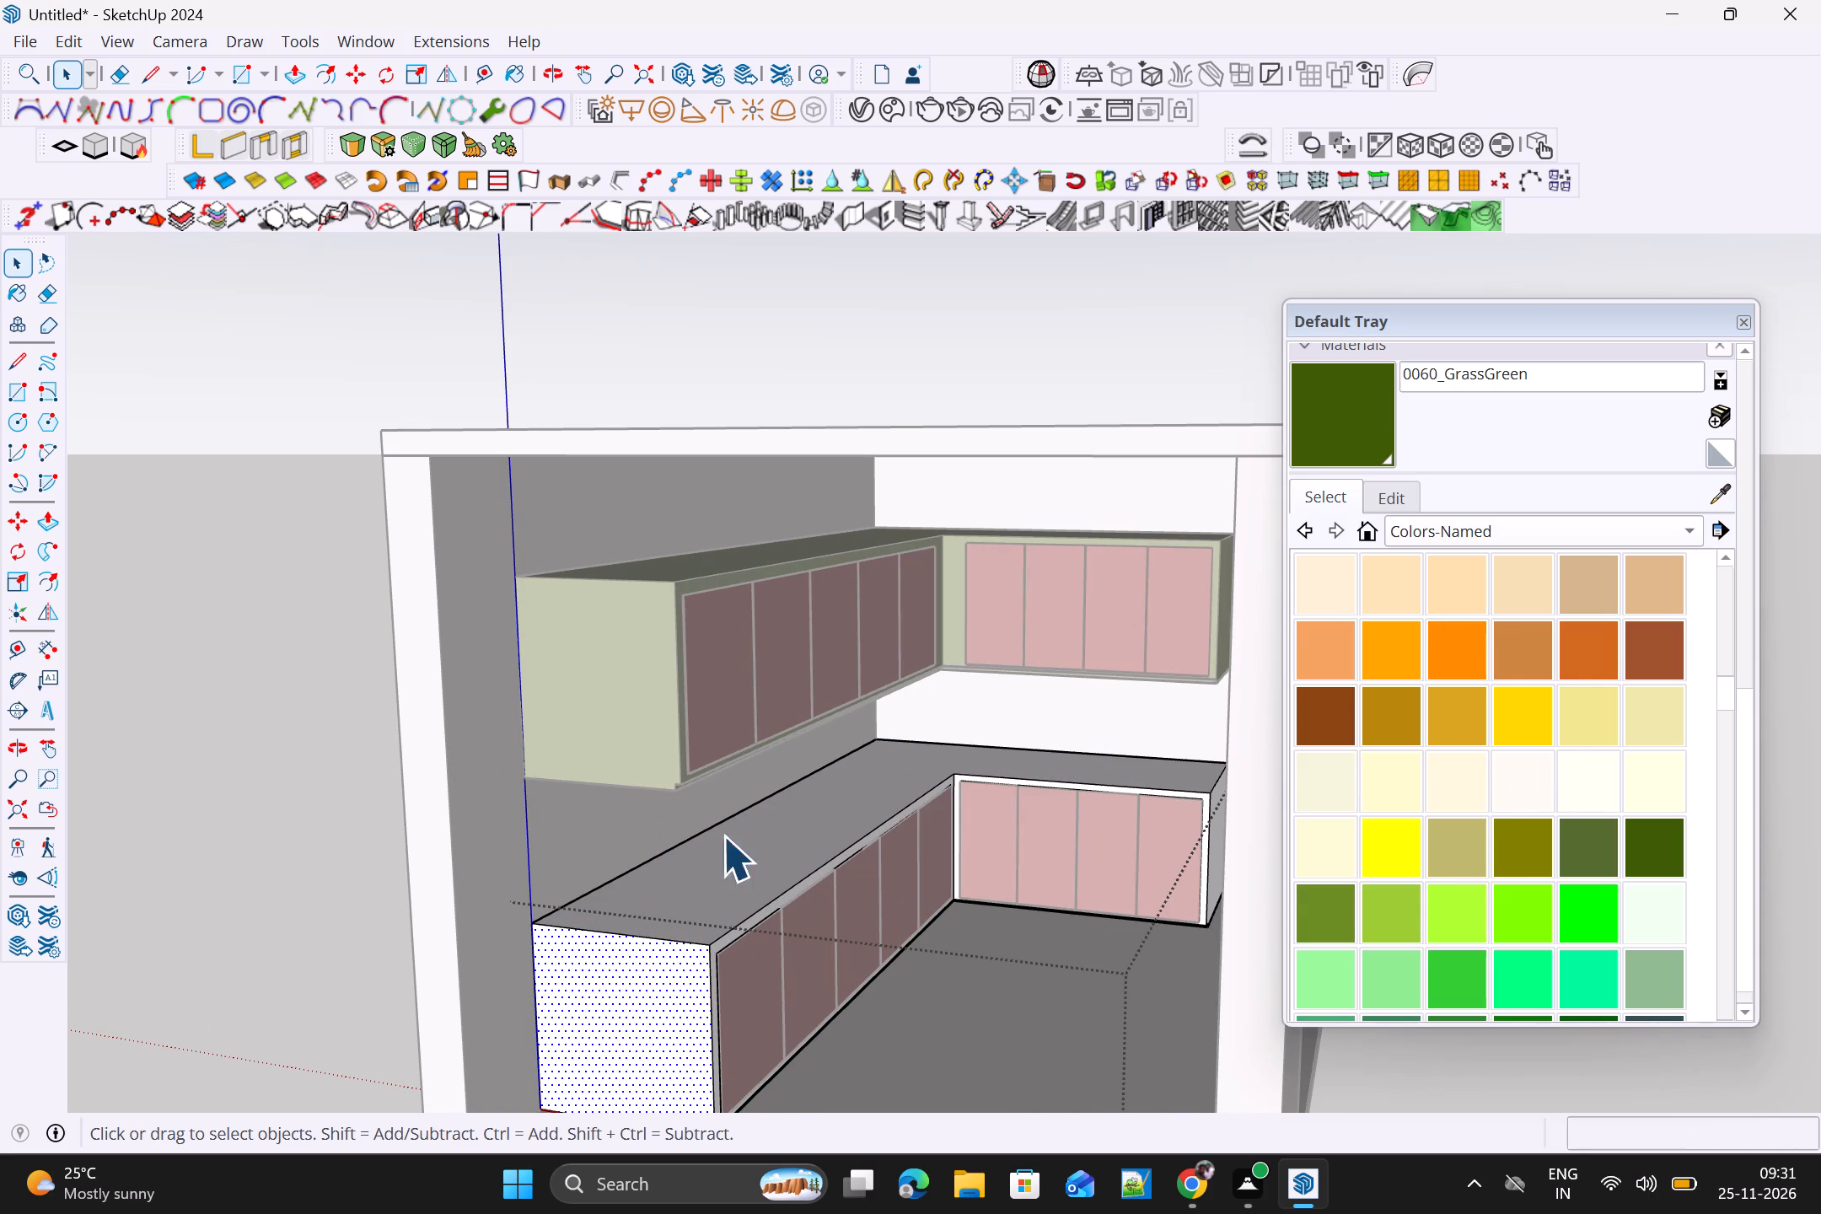
click(1362, 411)
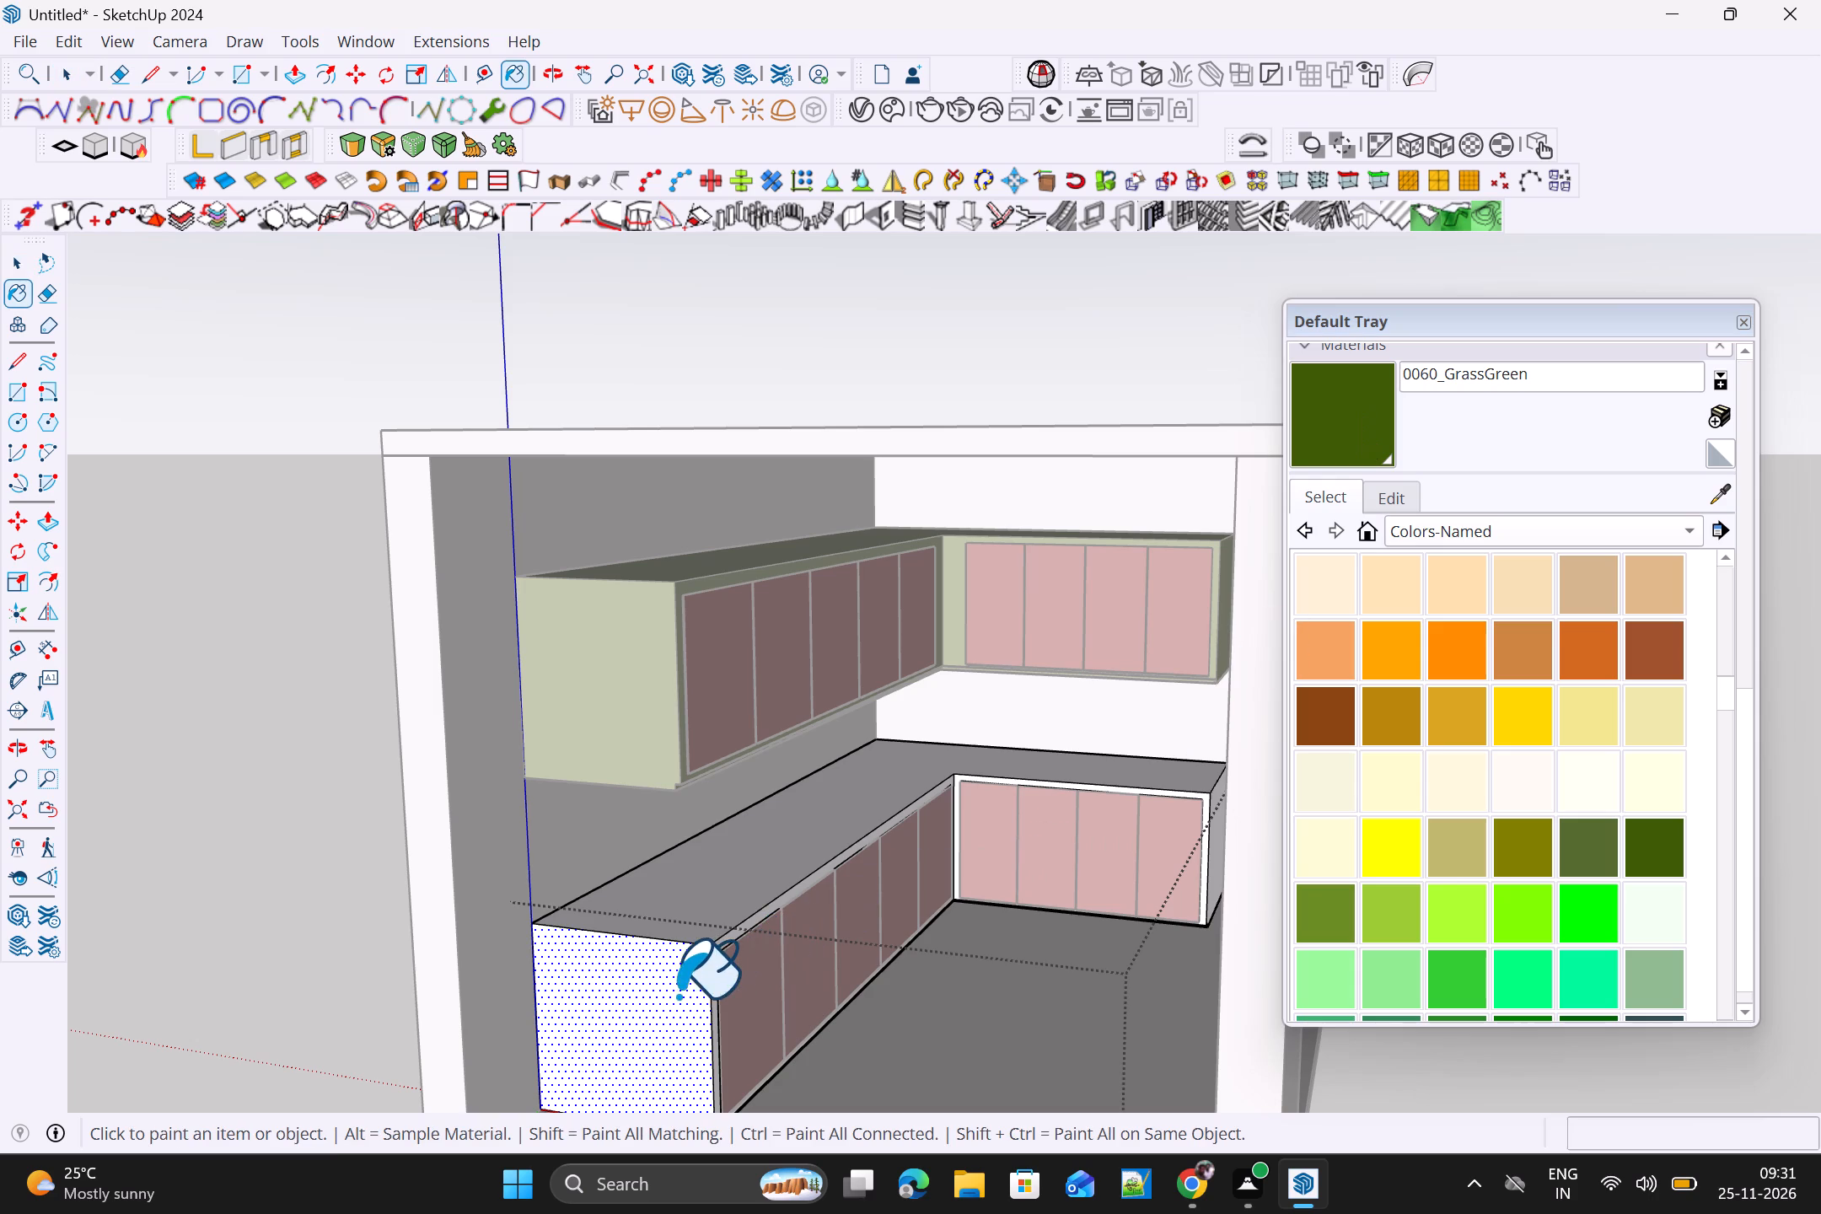
click(676, 996)
Paint the front frame faces of both legs of the lower L-shaped cabinet with 0060_GrassGreen.
scroll(702, 984, up, 7)
click(730, 909)
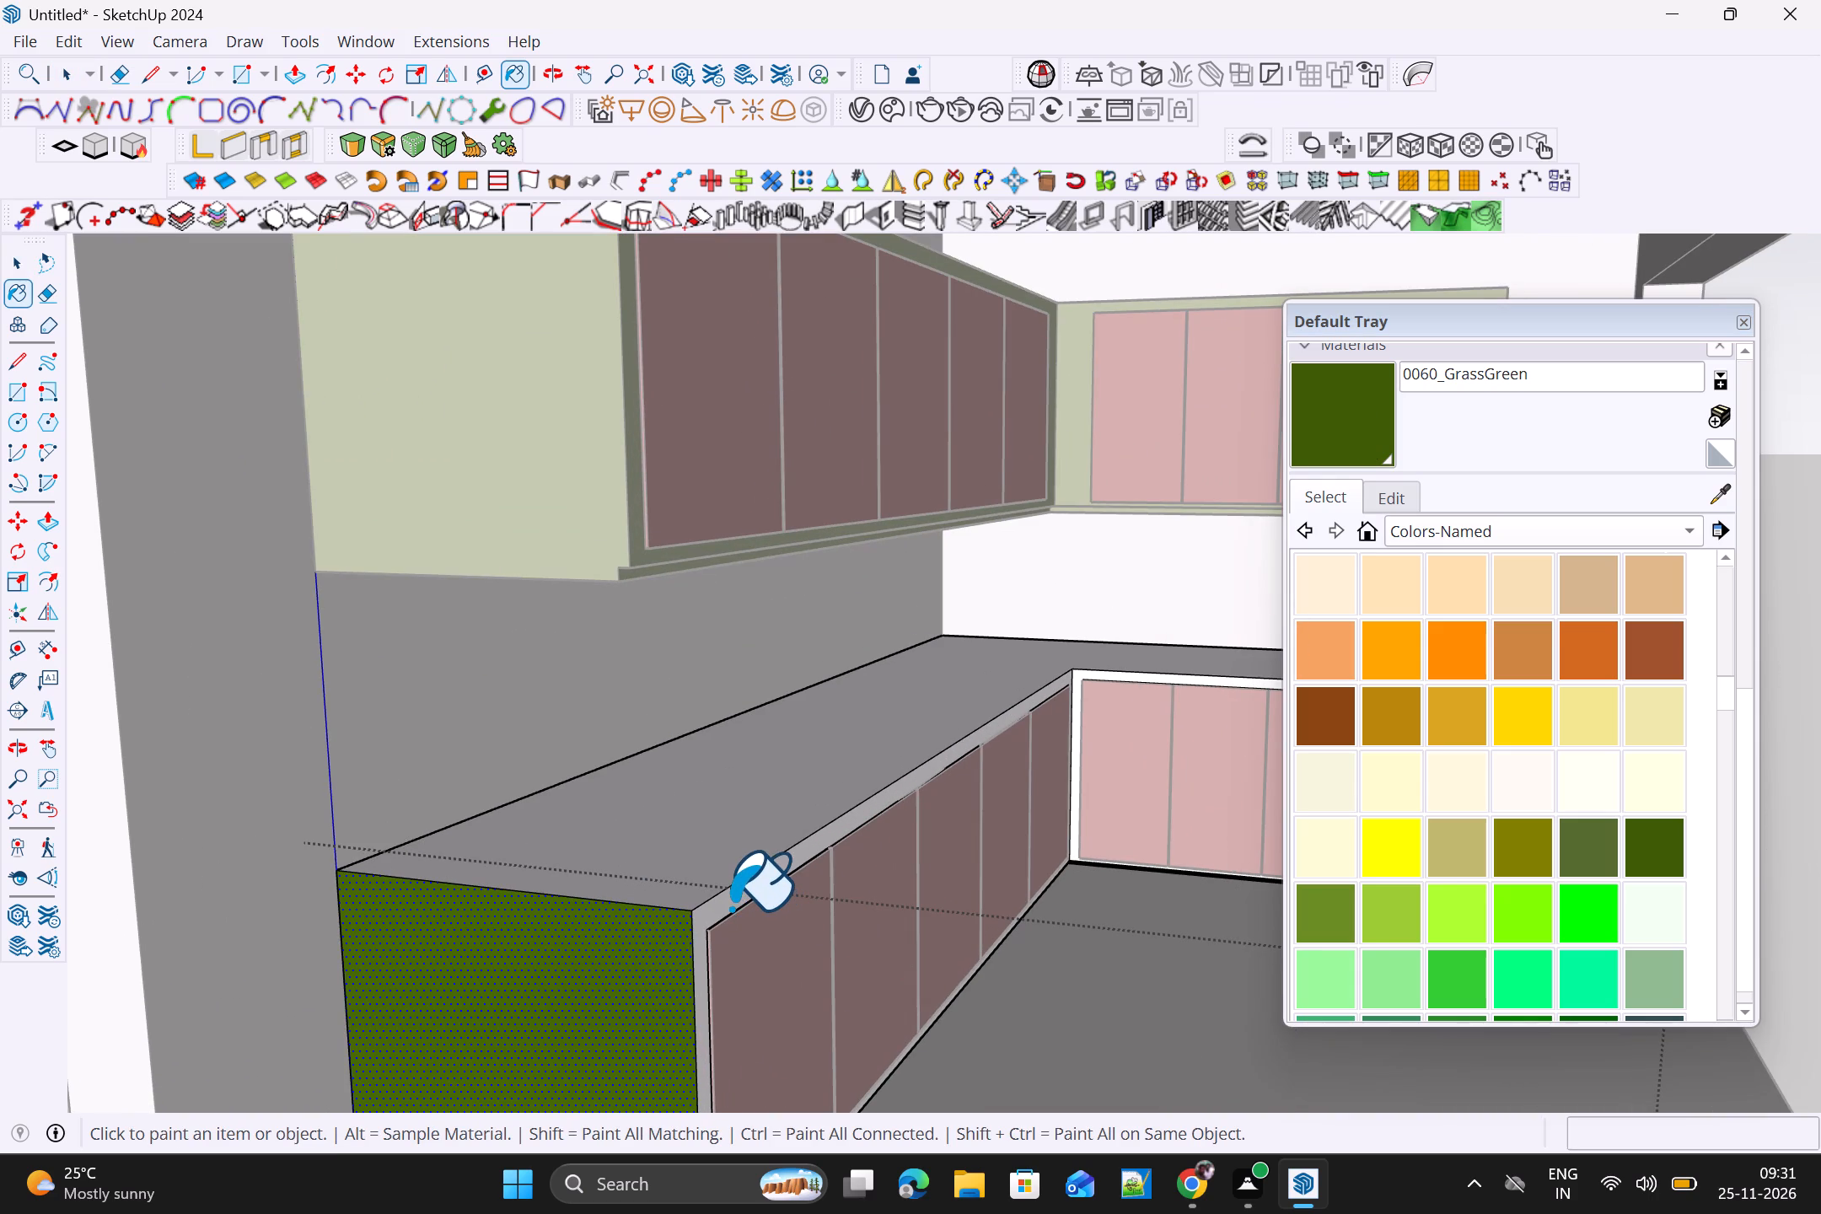
scroll(1136, 690, up, 12)
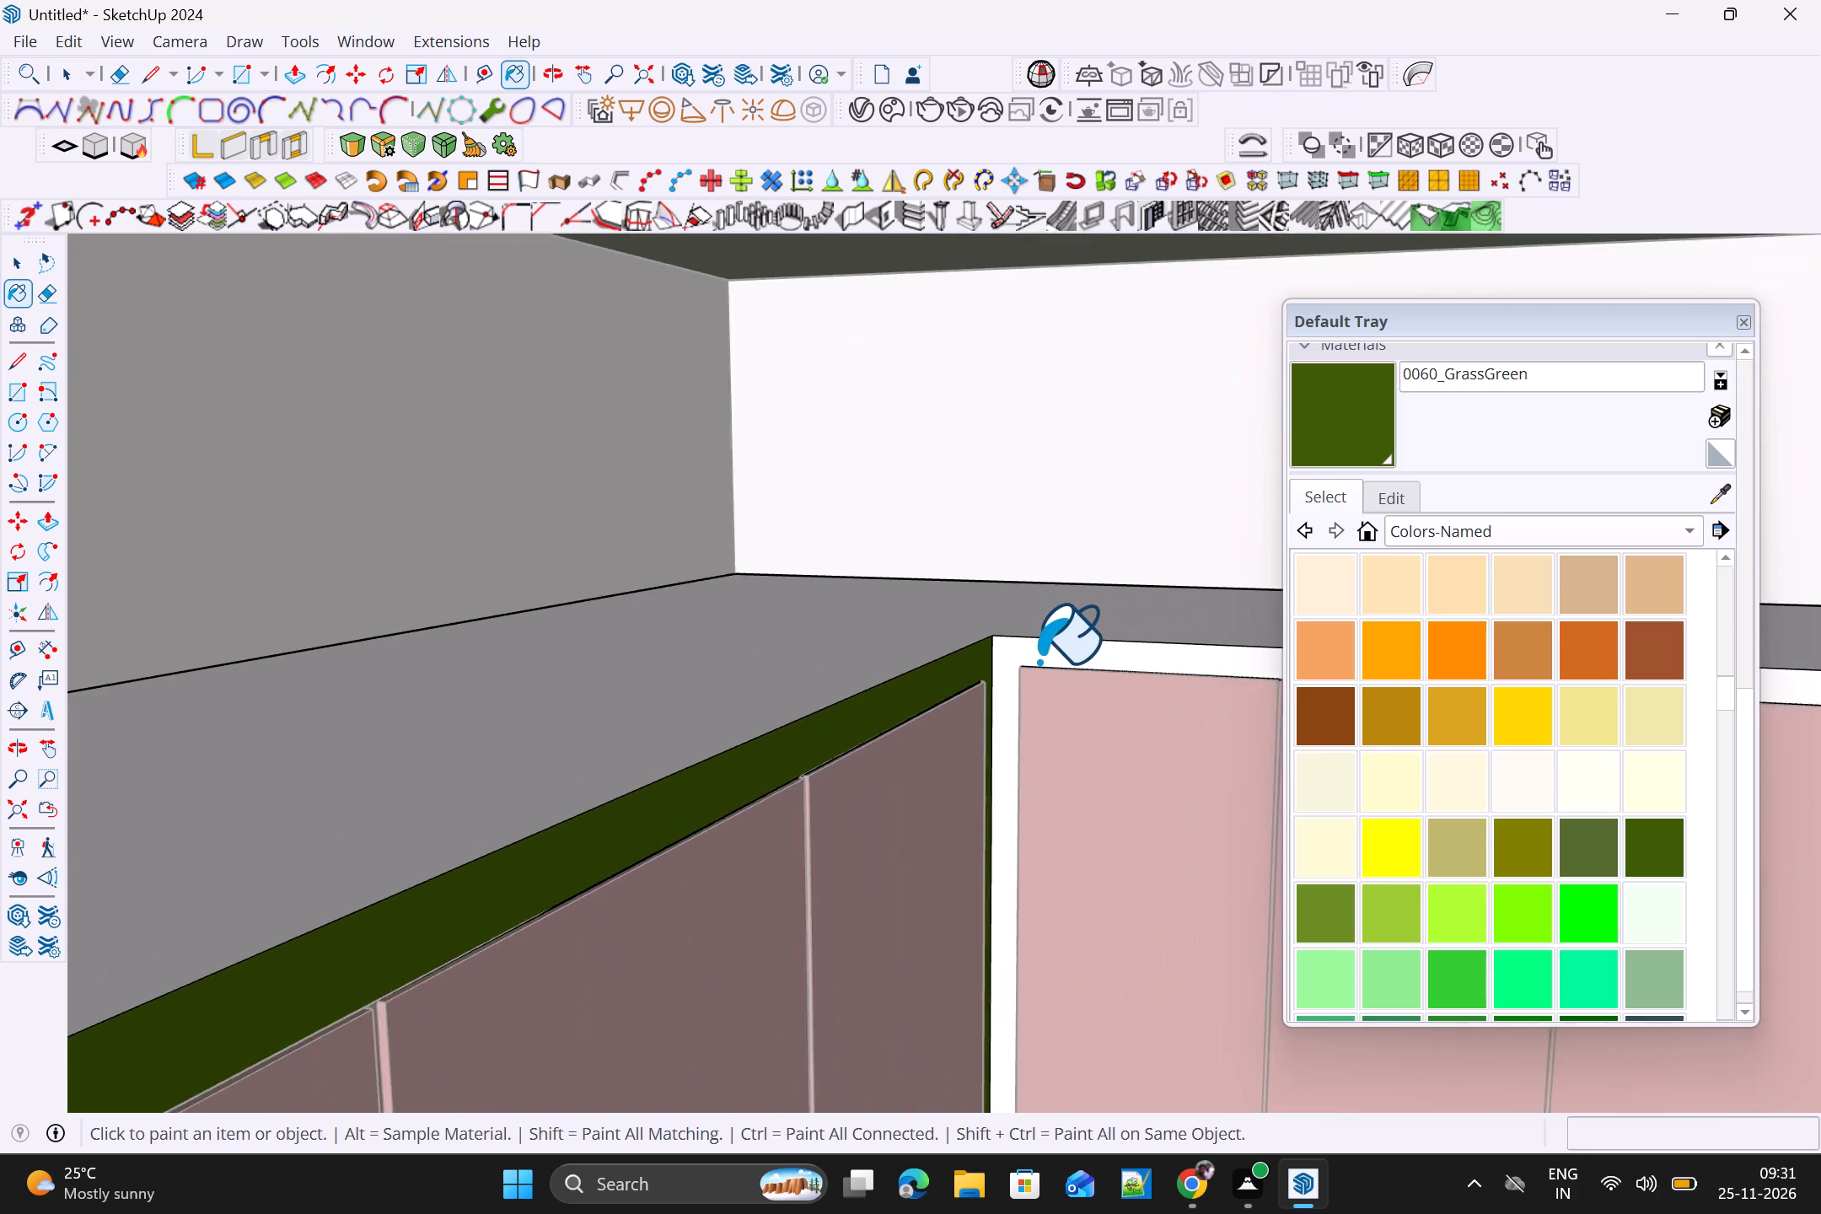
scroll(1038, 662, up, 1)
click(1007, 656)
scroll(1007, 656, down, 18)
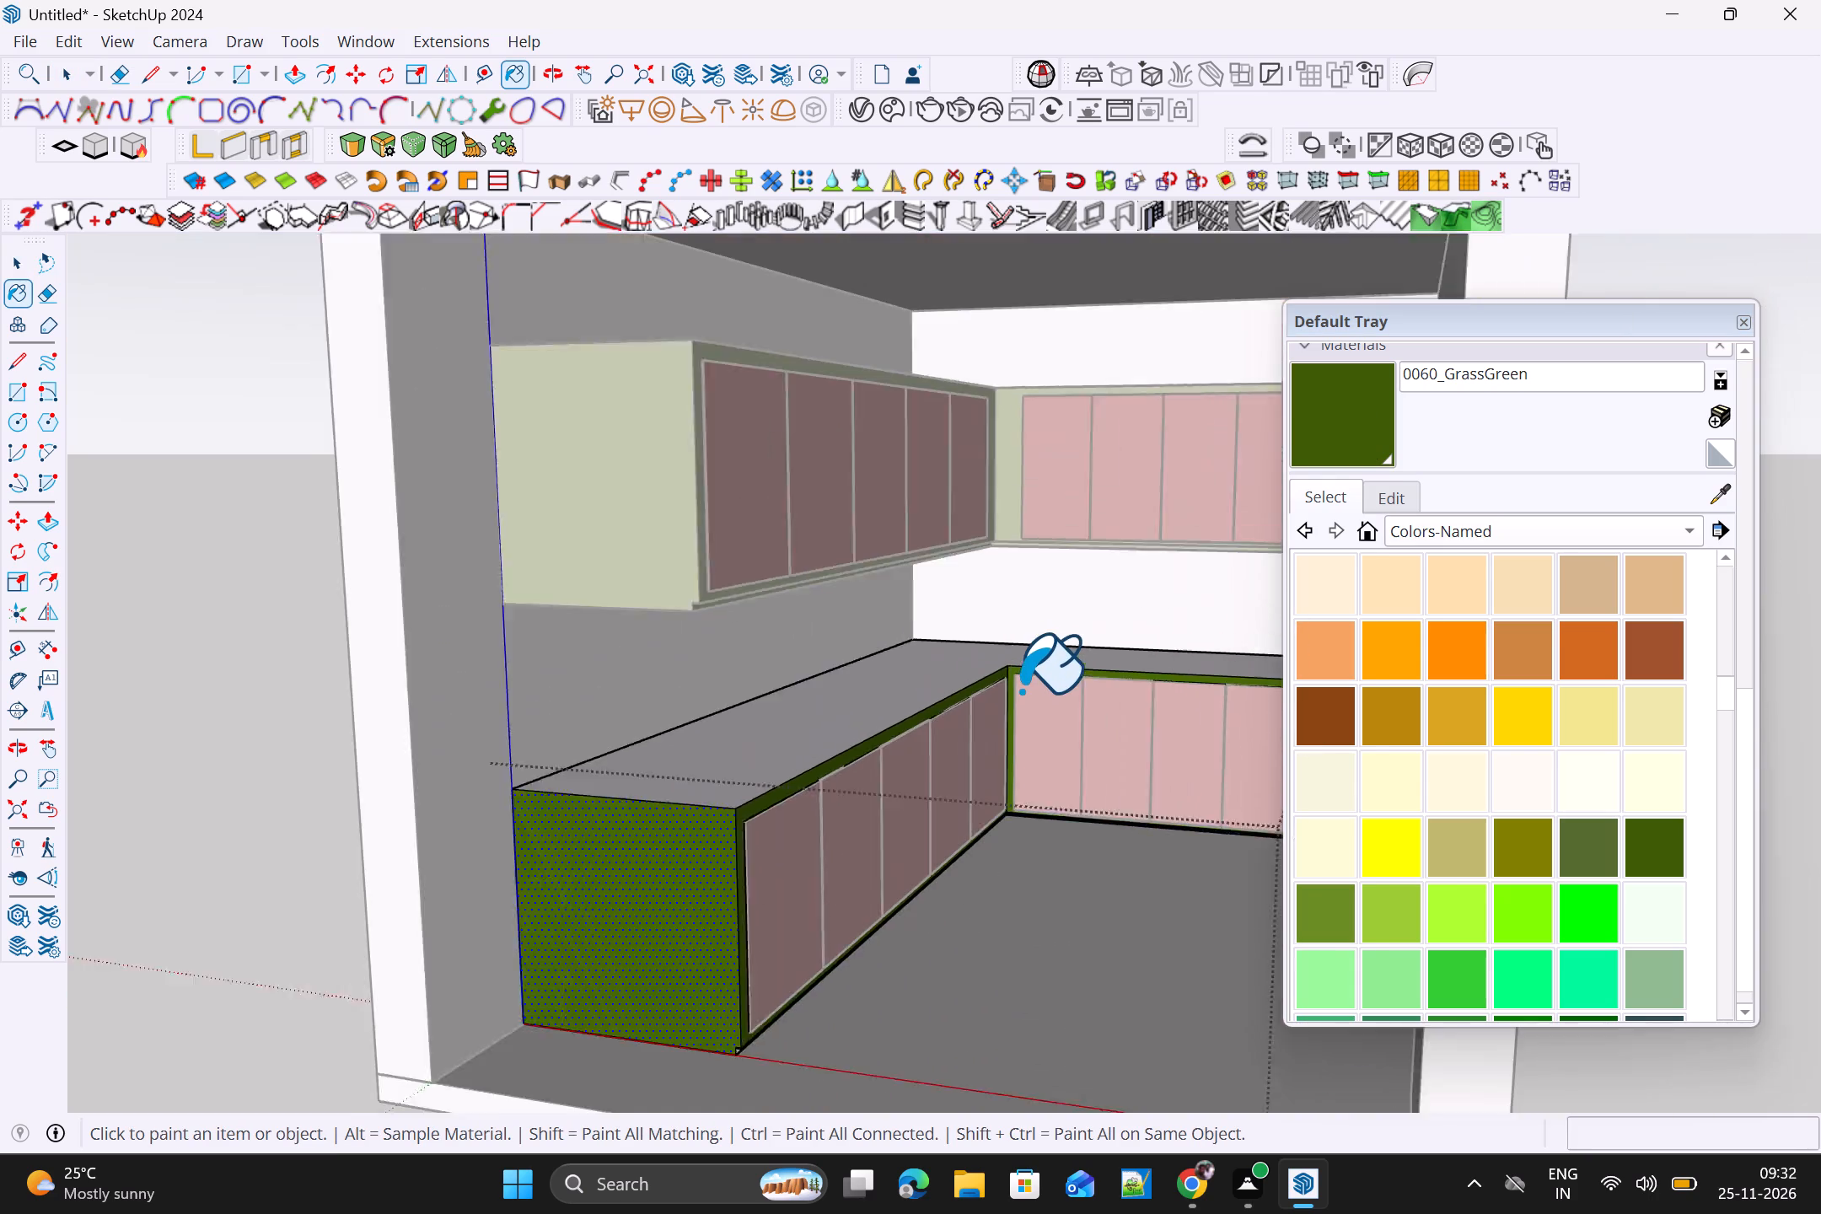
scroll(1020, 691, down, 5)
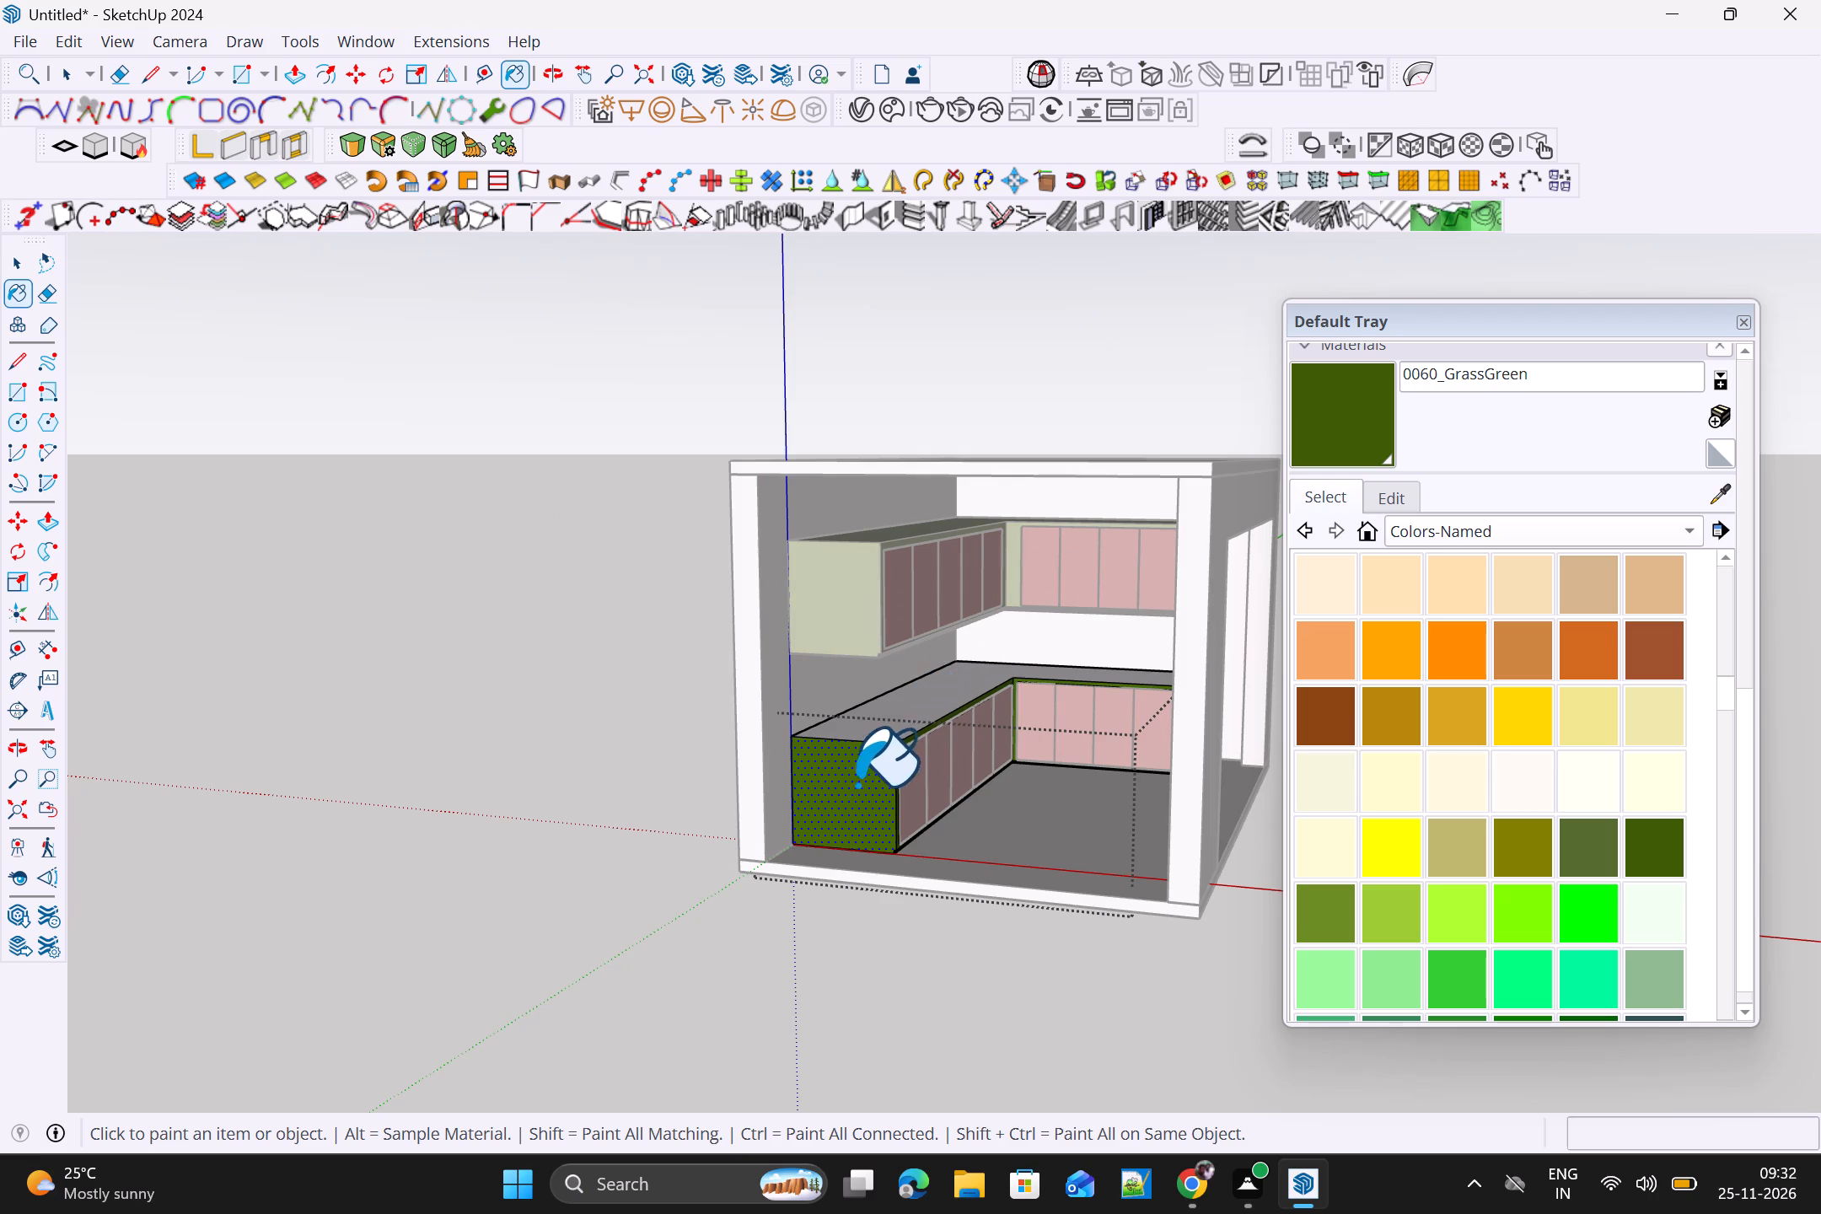
key(space)
Apply the Carrera Marble material from the Stone collection to the lower L-shaped cabinet's countertop face.
click(1502, 537)
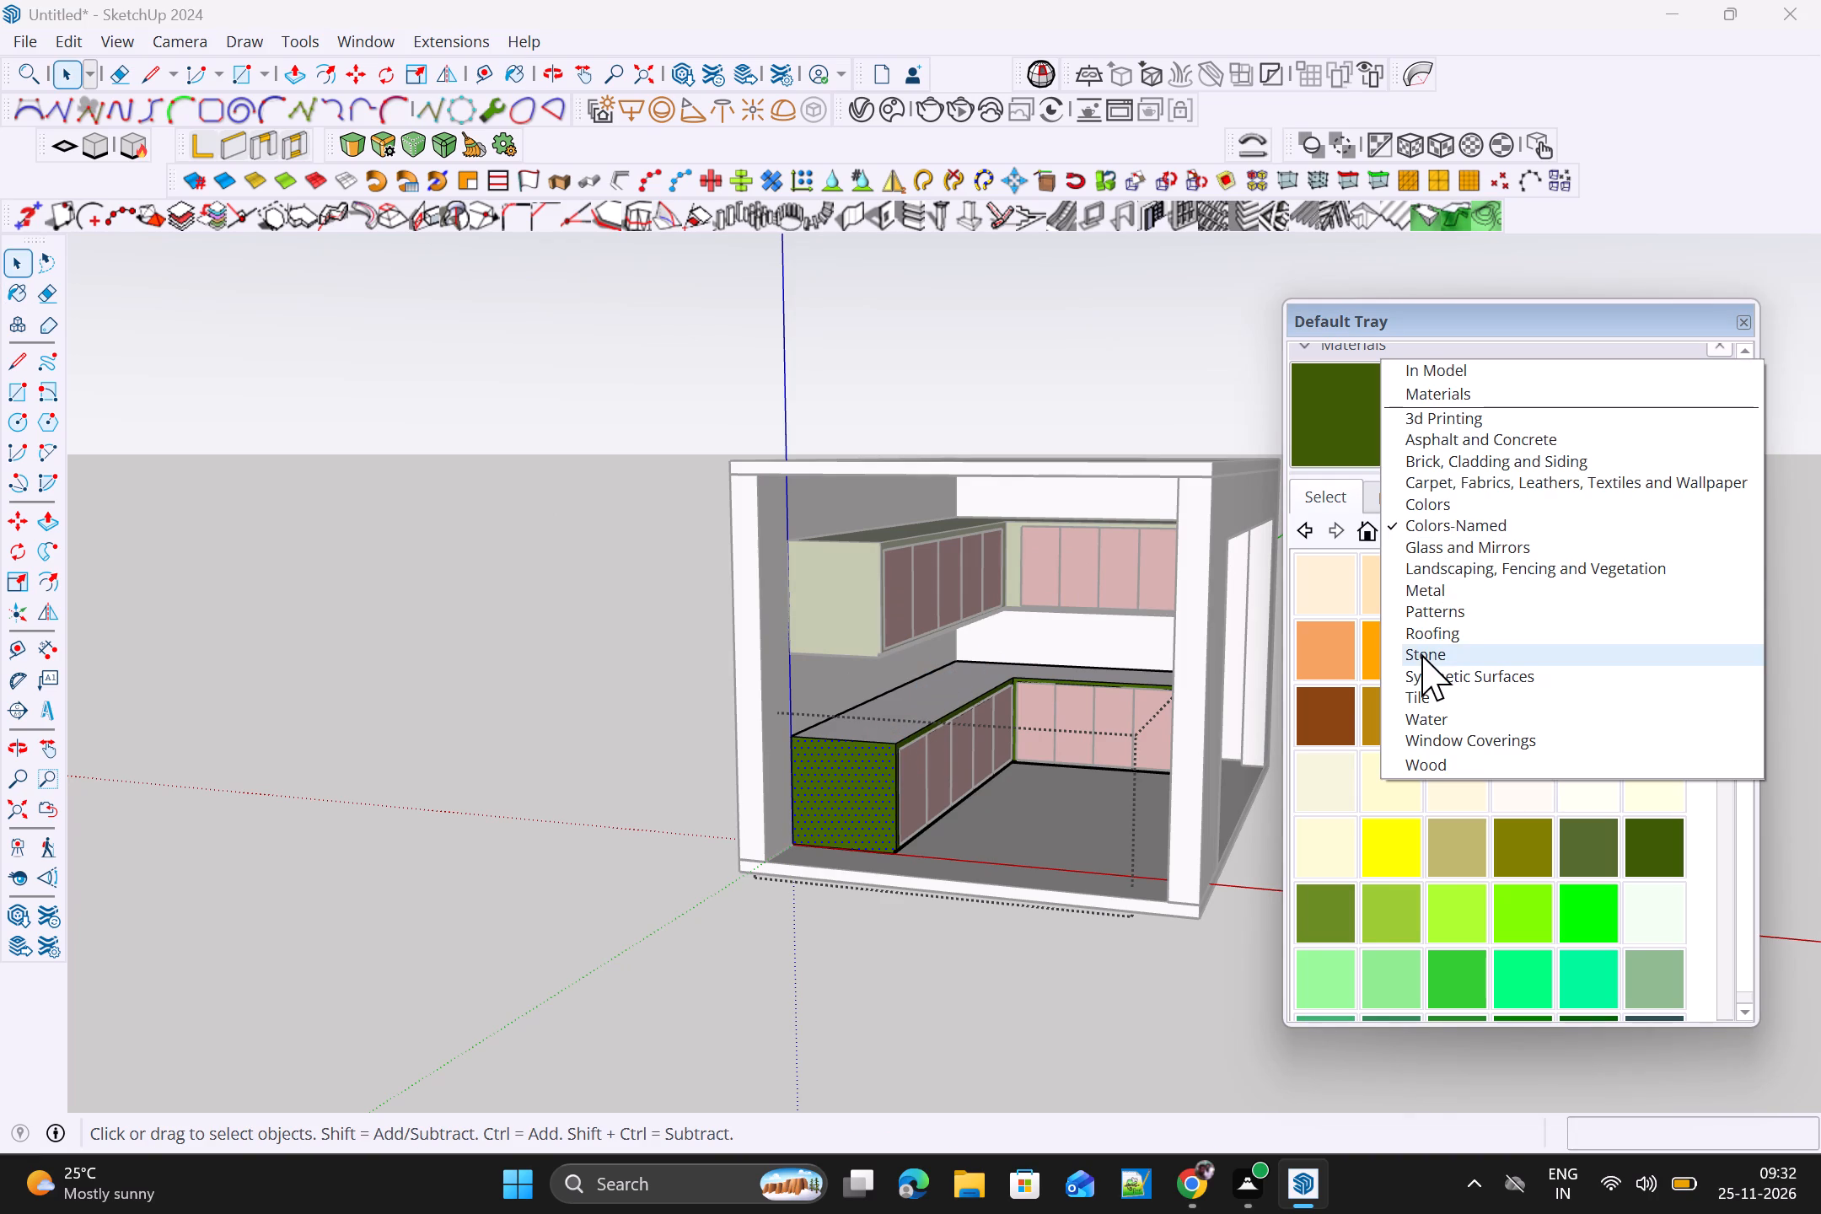
click(1421, 656)
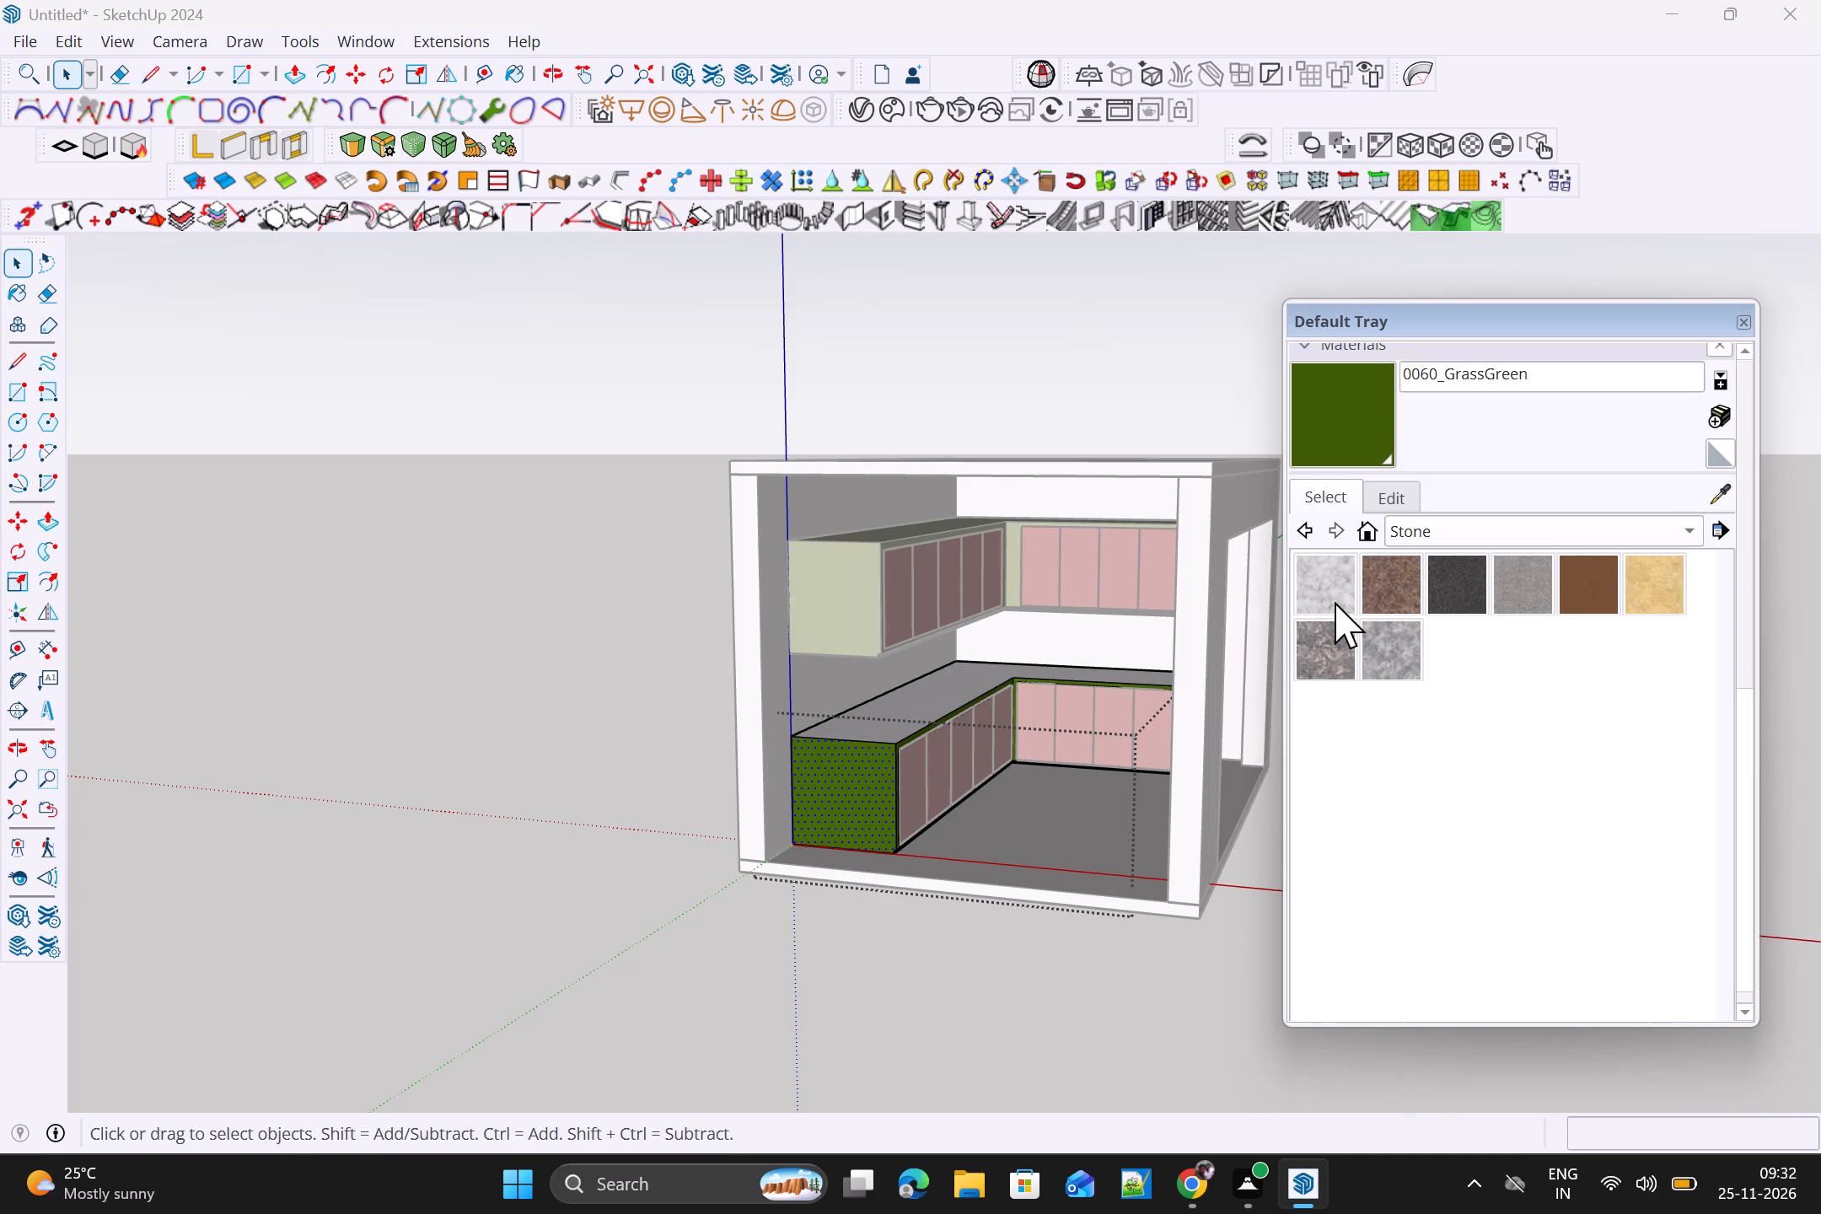
click(1334, 602)
scroll(1018, 699, up, 7)
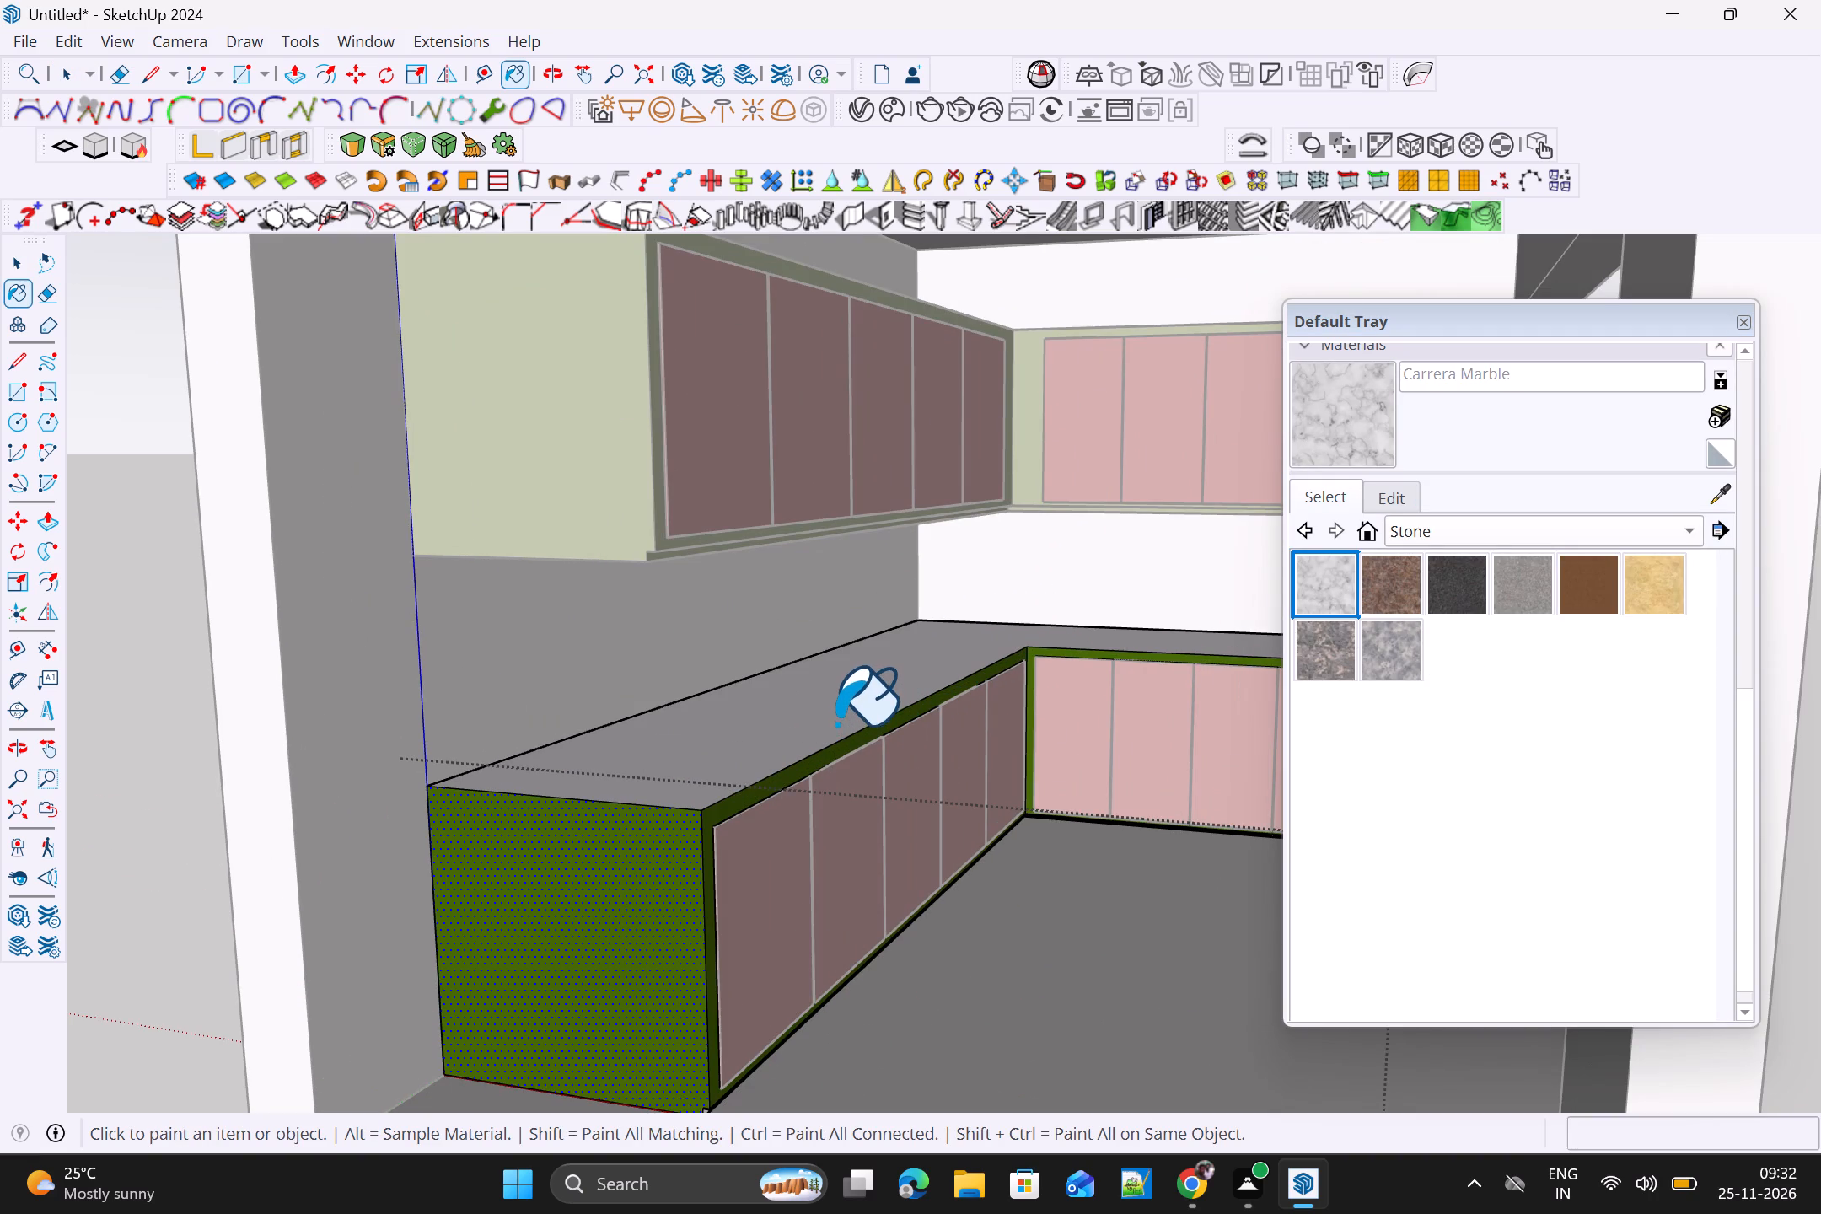
click(838, 709)
scroll(840, 706, down, 5)
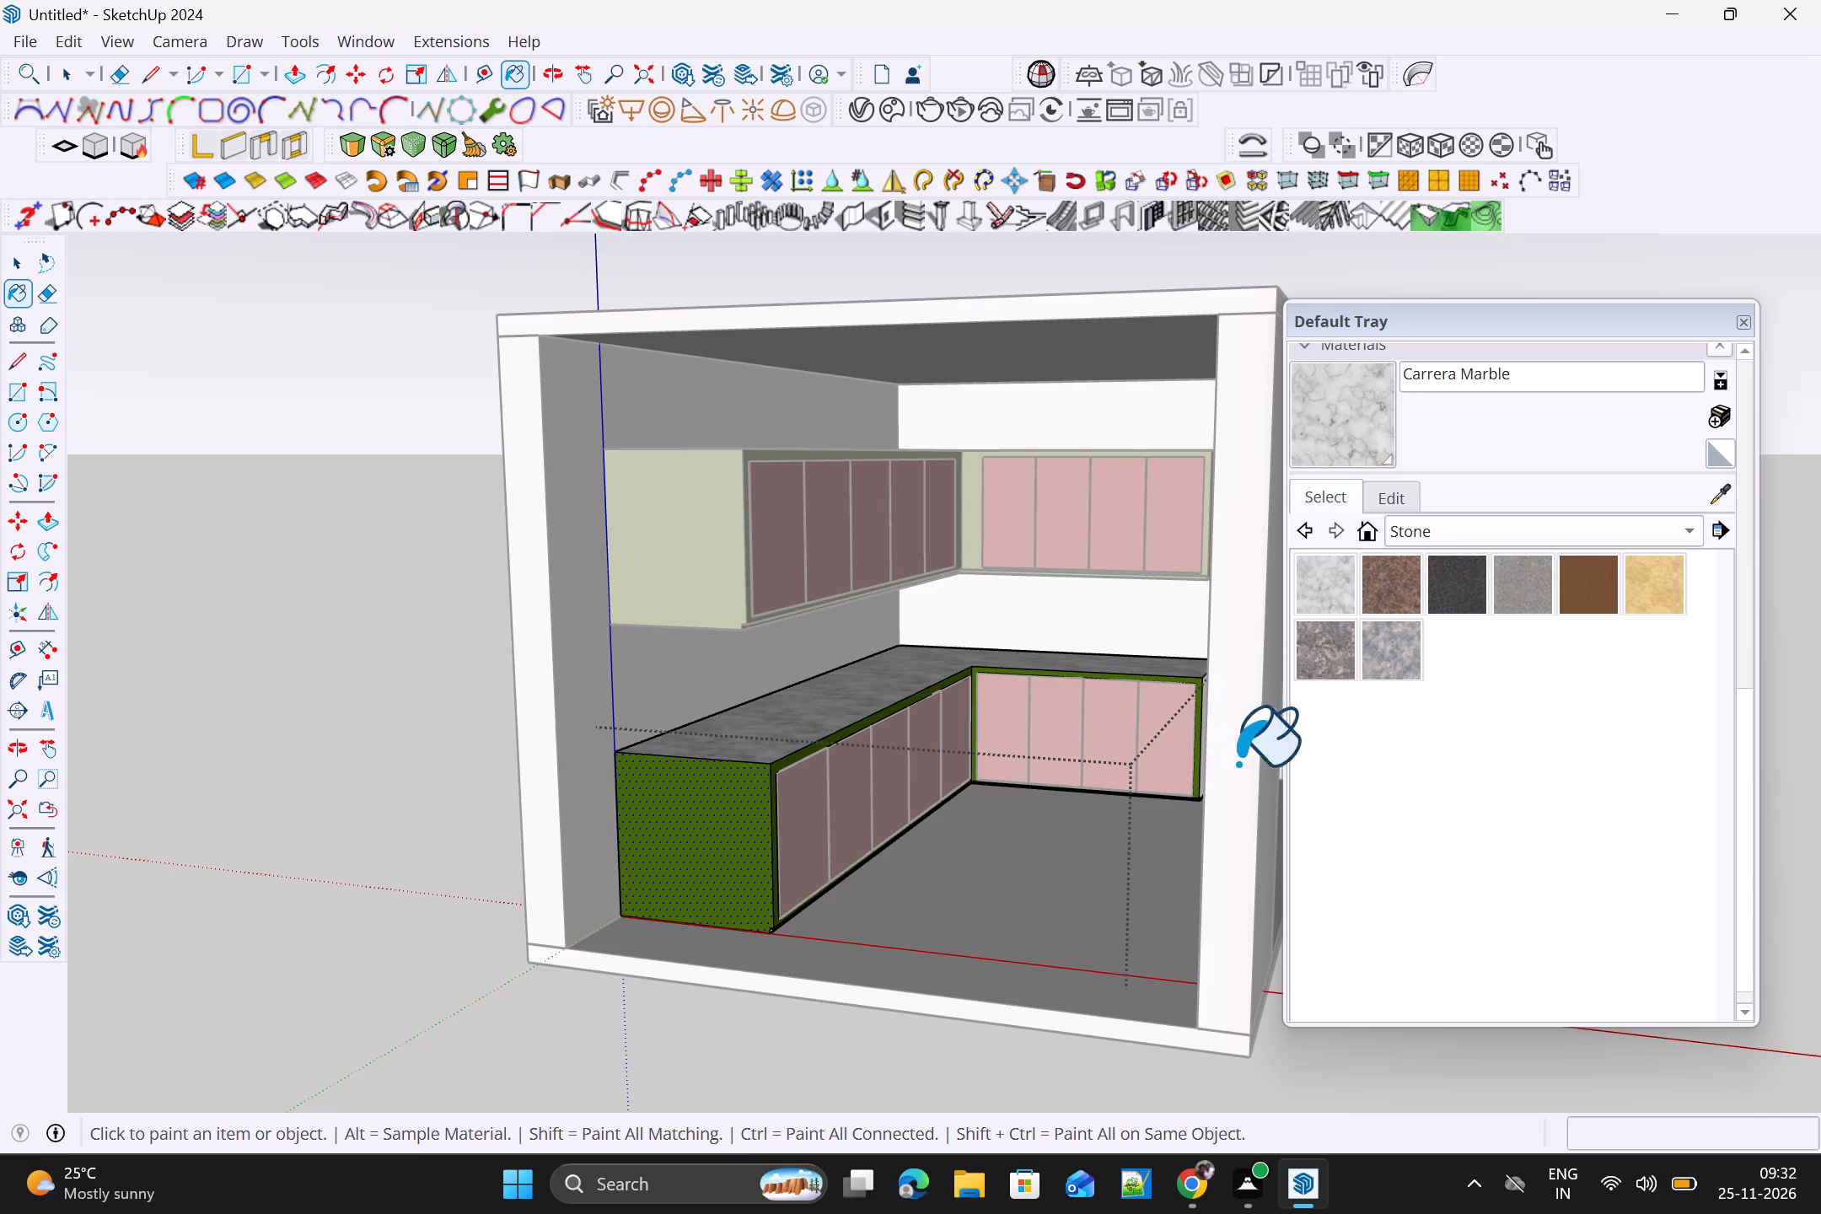
Finish painting and leave the lower L-shaped cabinet group's editing mode.
key(space)
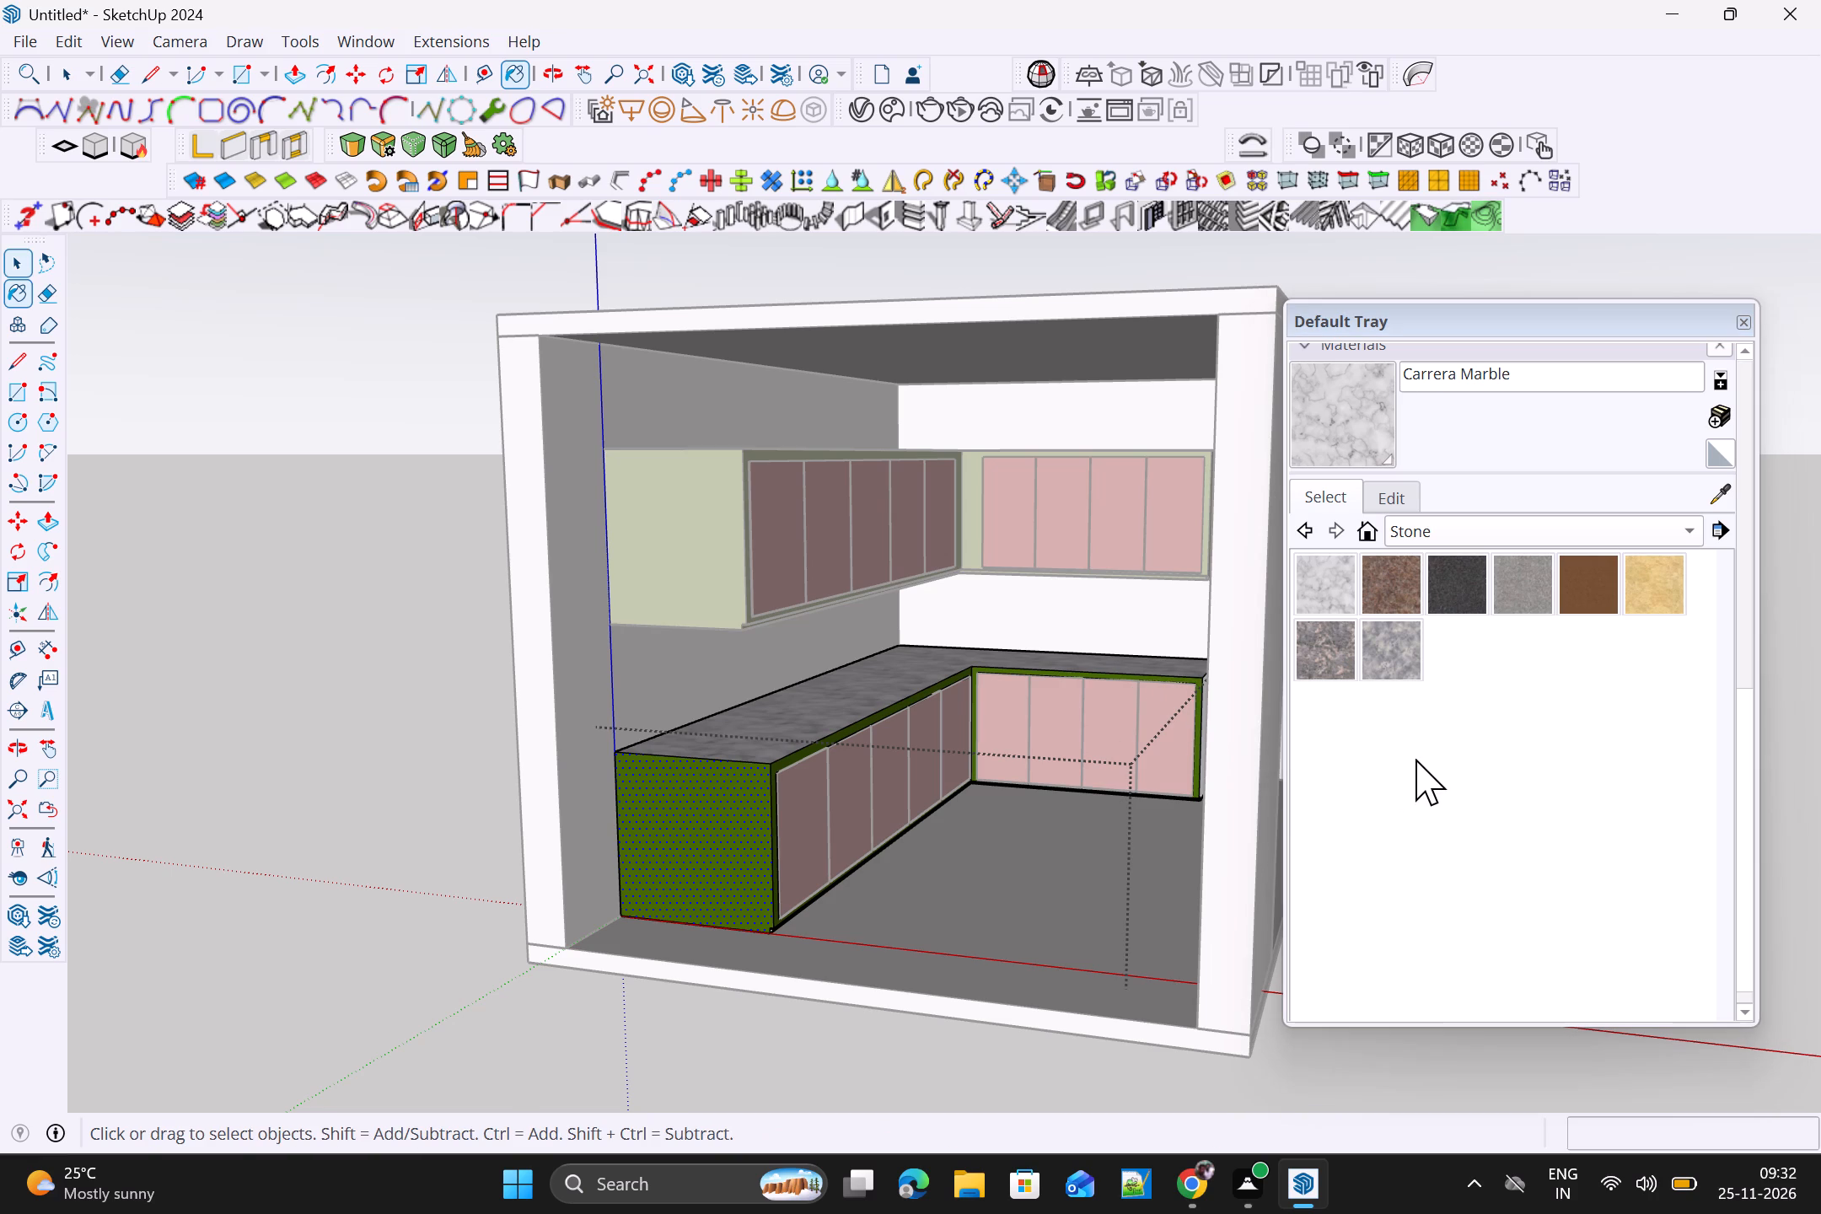
click(1744, 320)
click(1633, 654)
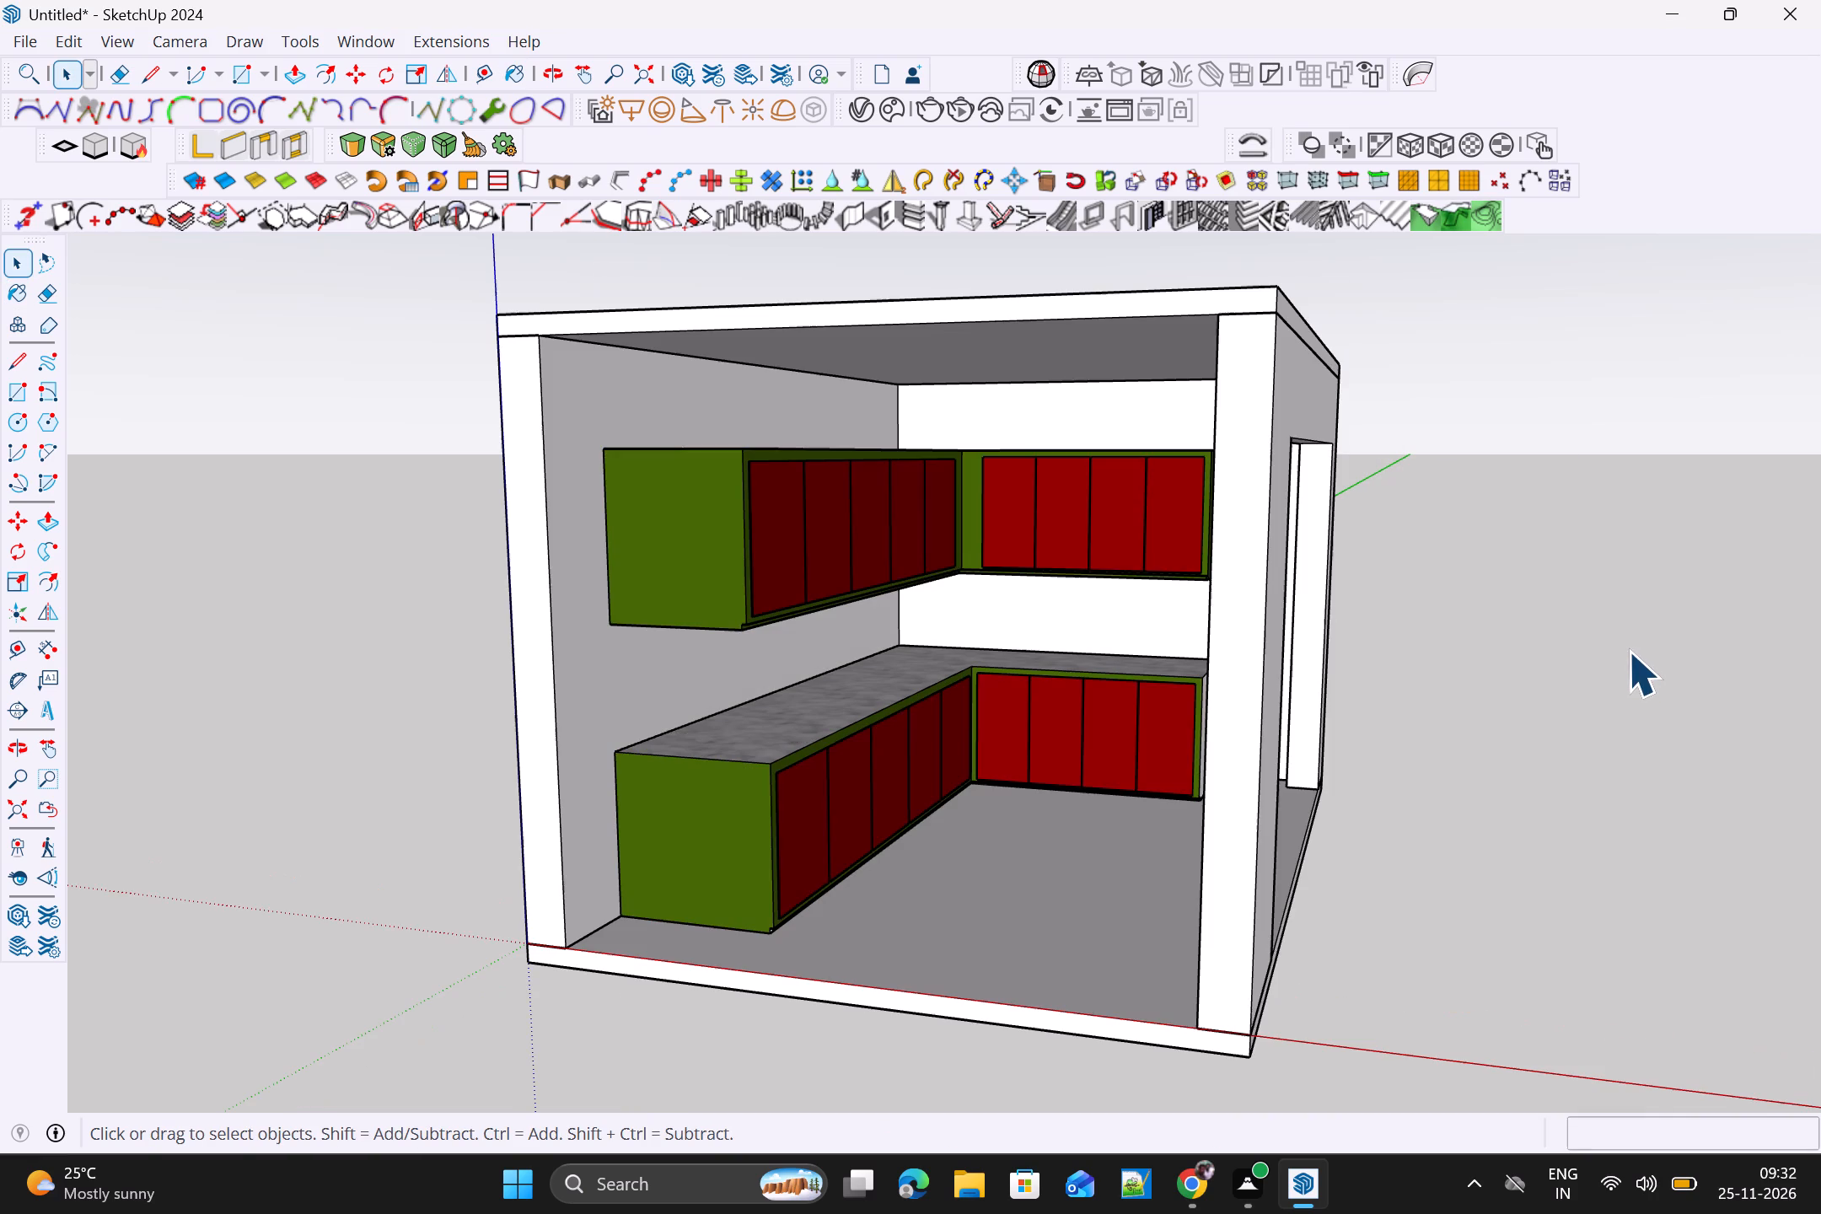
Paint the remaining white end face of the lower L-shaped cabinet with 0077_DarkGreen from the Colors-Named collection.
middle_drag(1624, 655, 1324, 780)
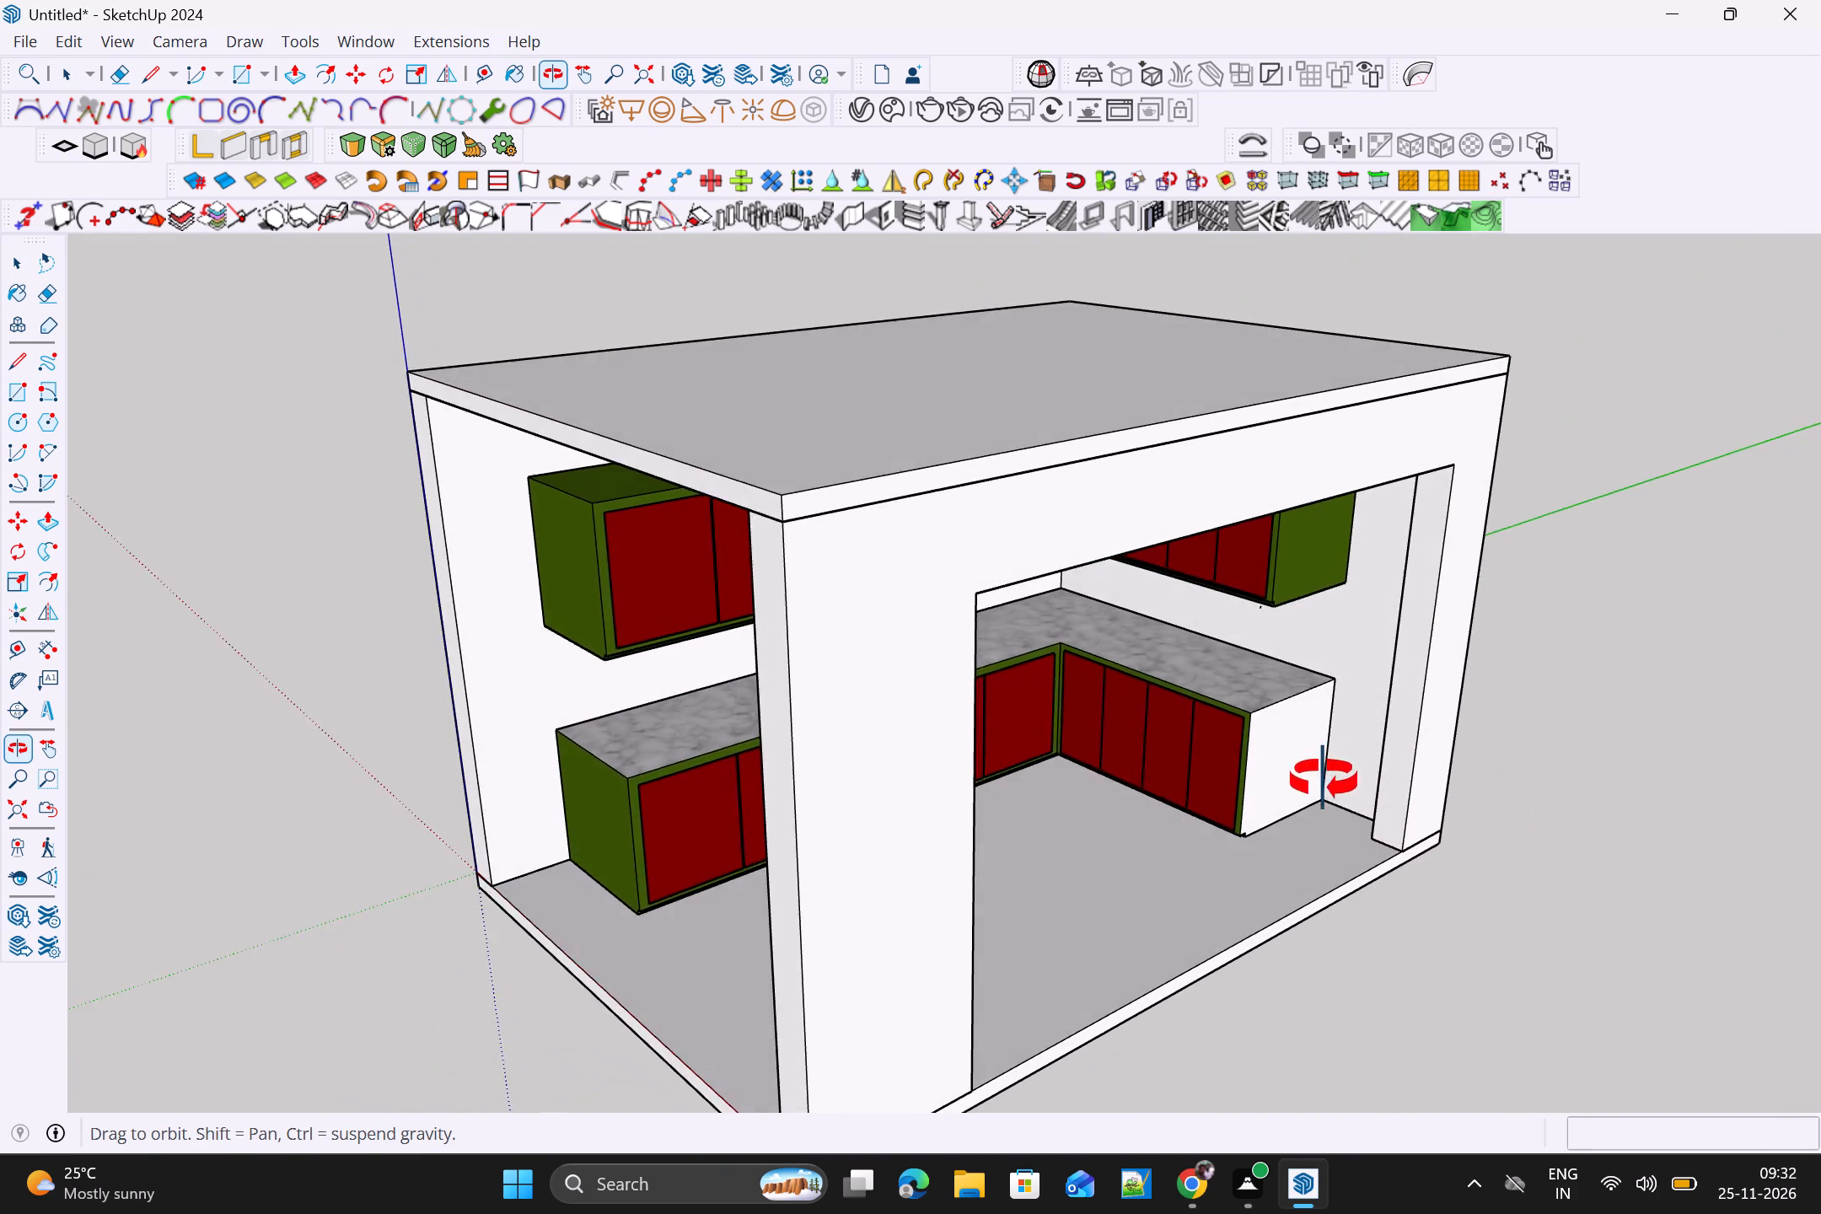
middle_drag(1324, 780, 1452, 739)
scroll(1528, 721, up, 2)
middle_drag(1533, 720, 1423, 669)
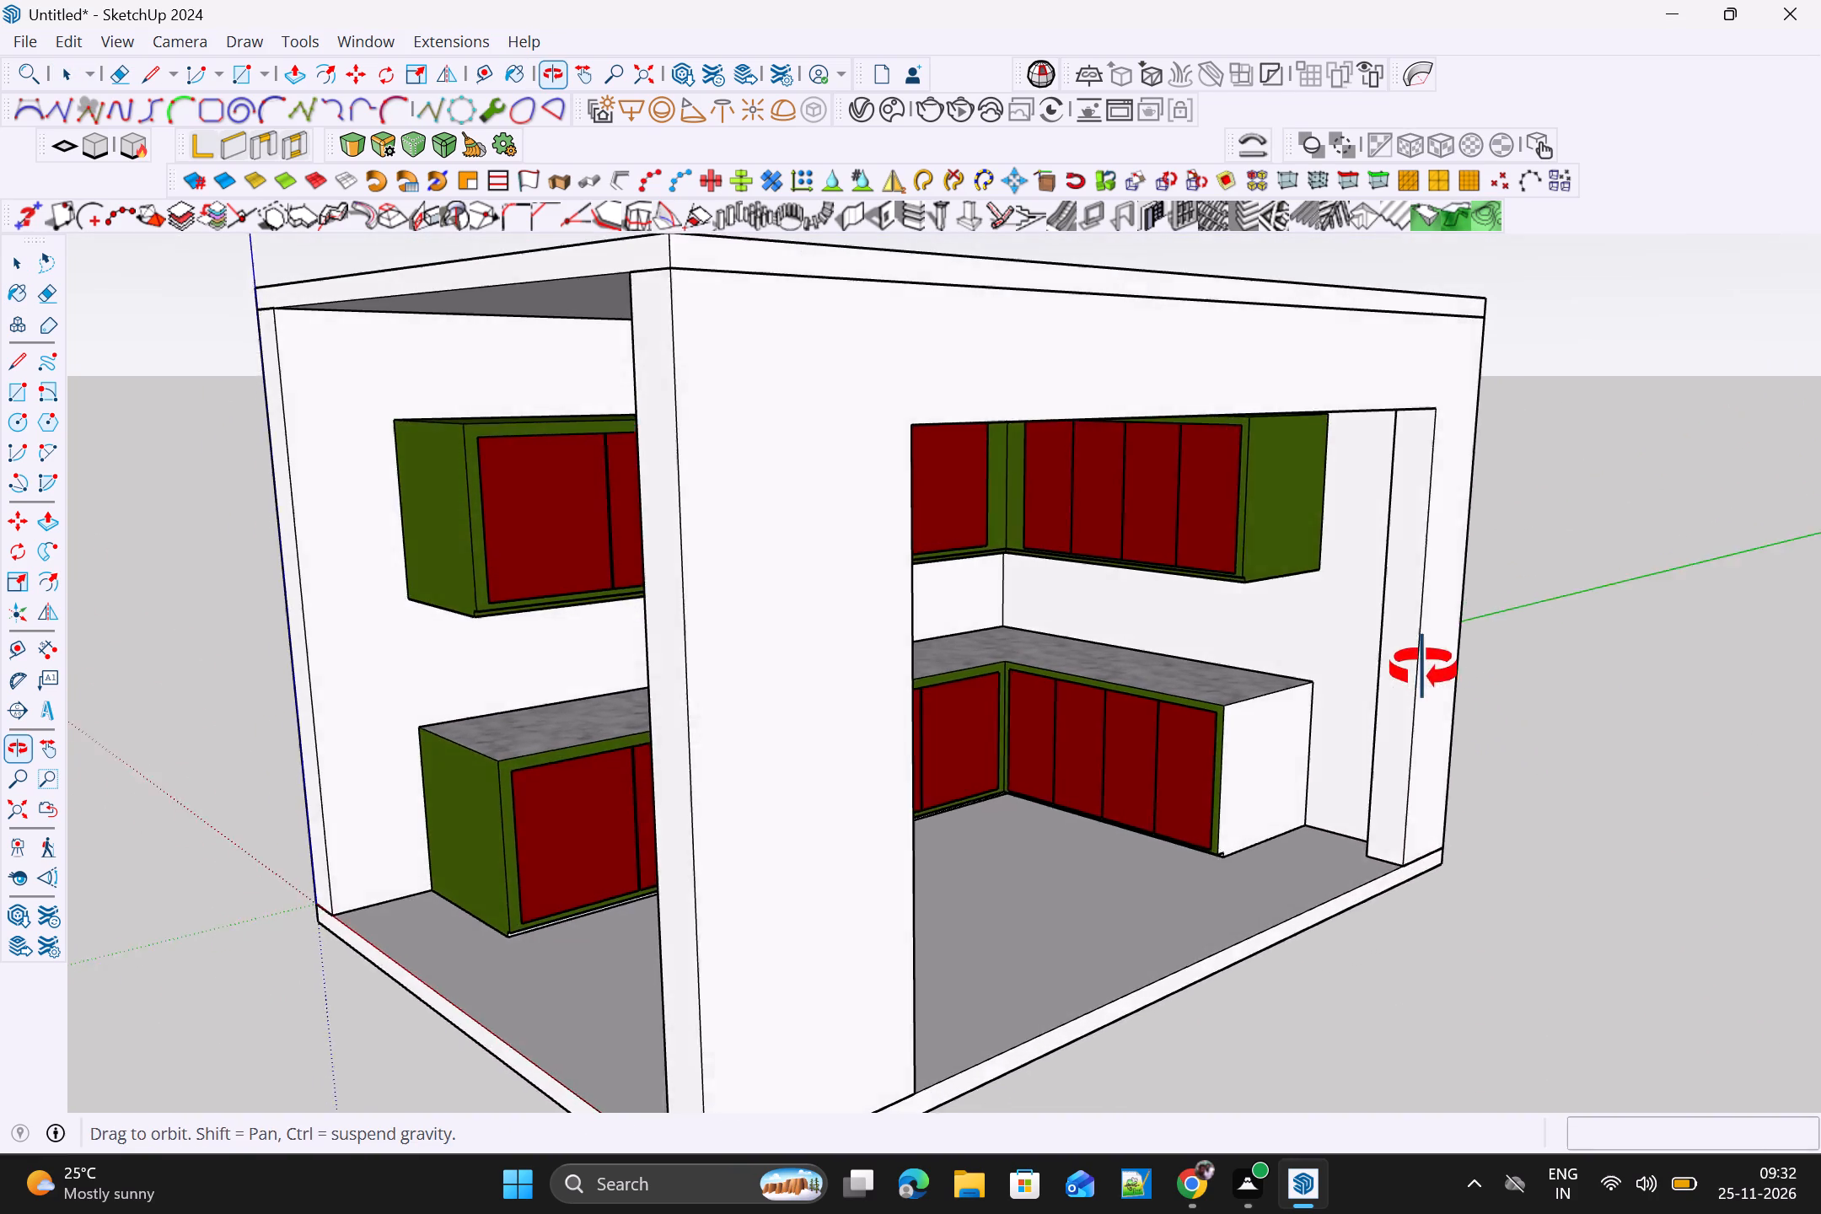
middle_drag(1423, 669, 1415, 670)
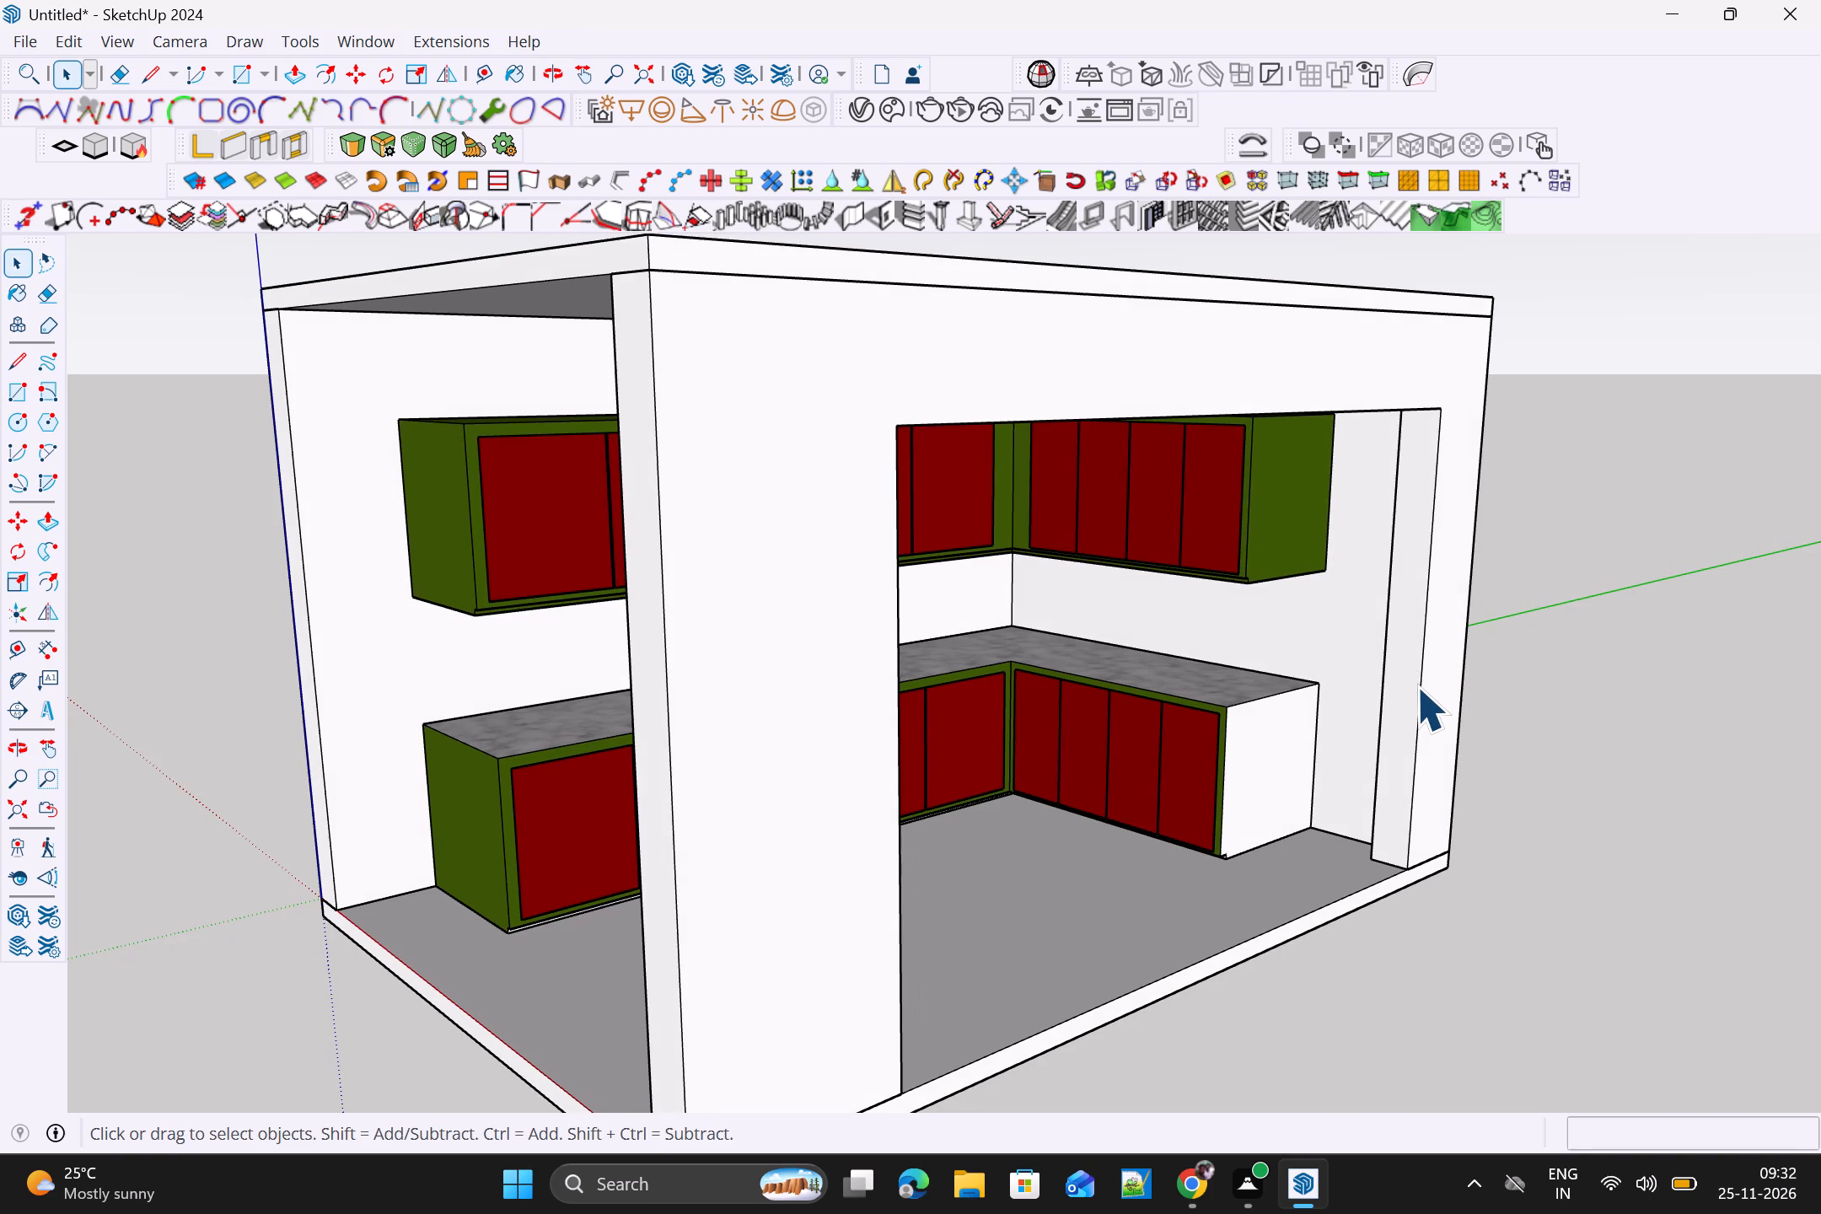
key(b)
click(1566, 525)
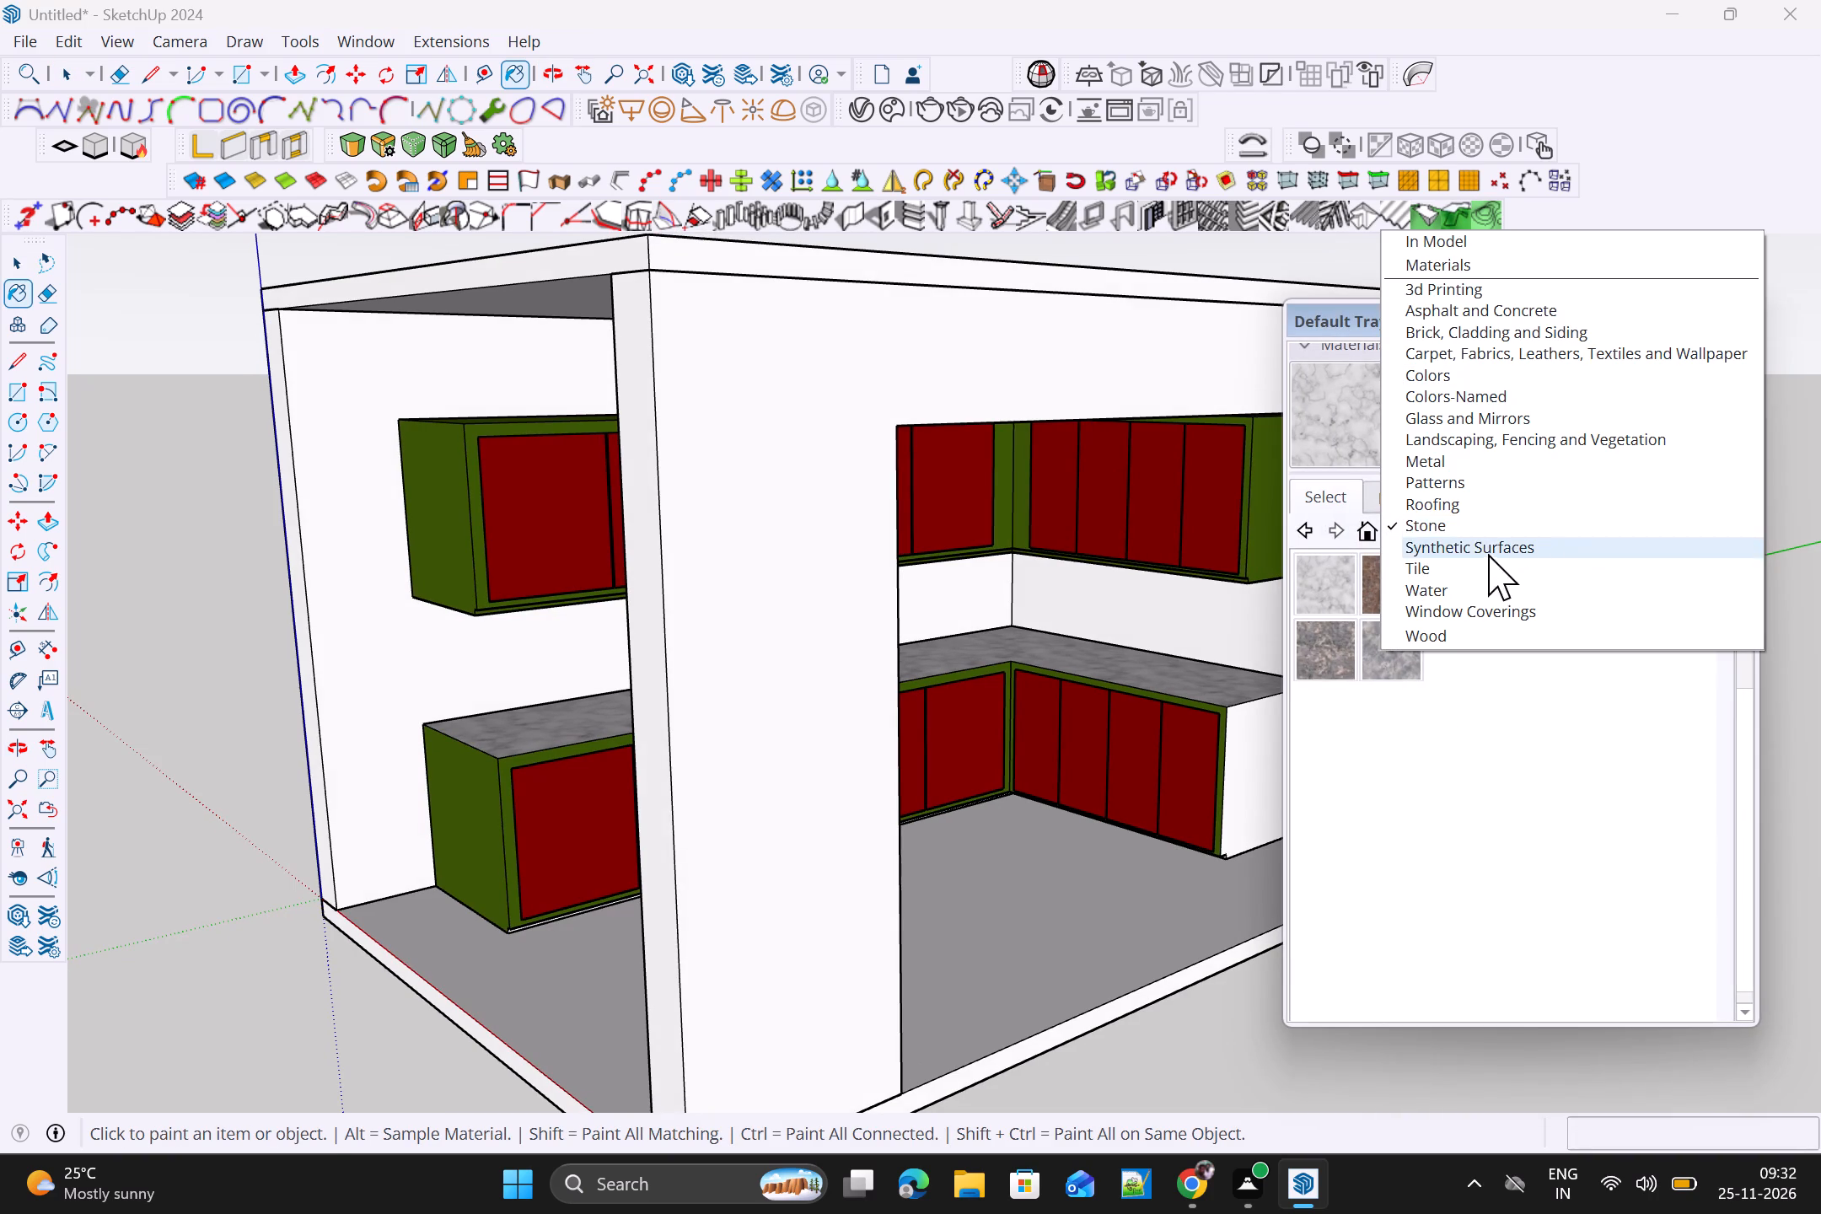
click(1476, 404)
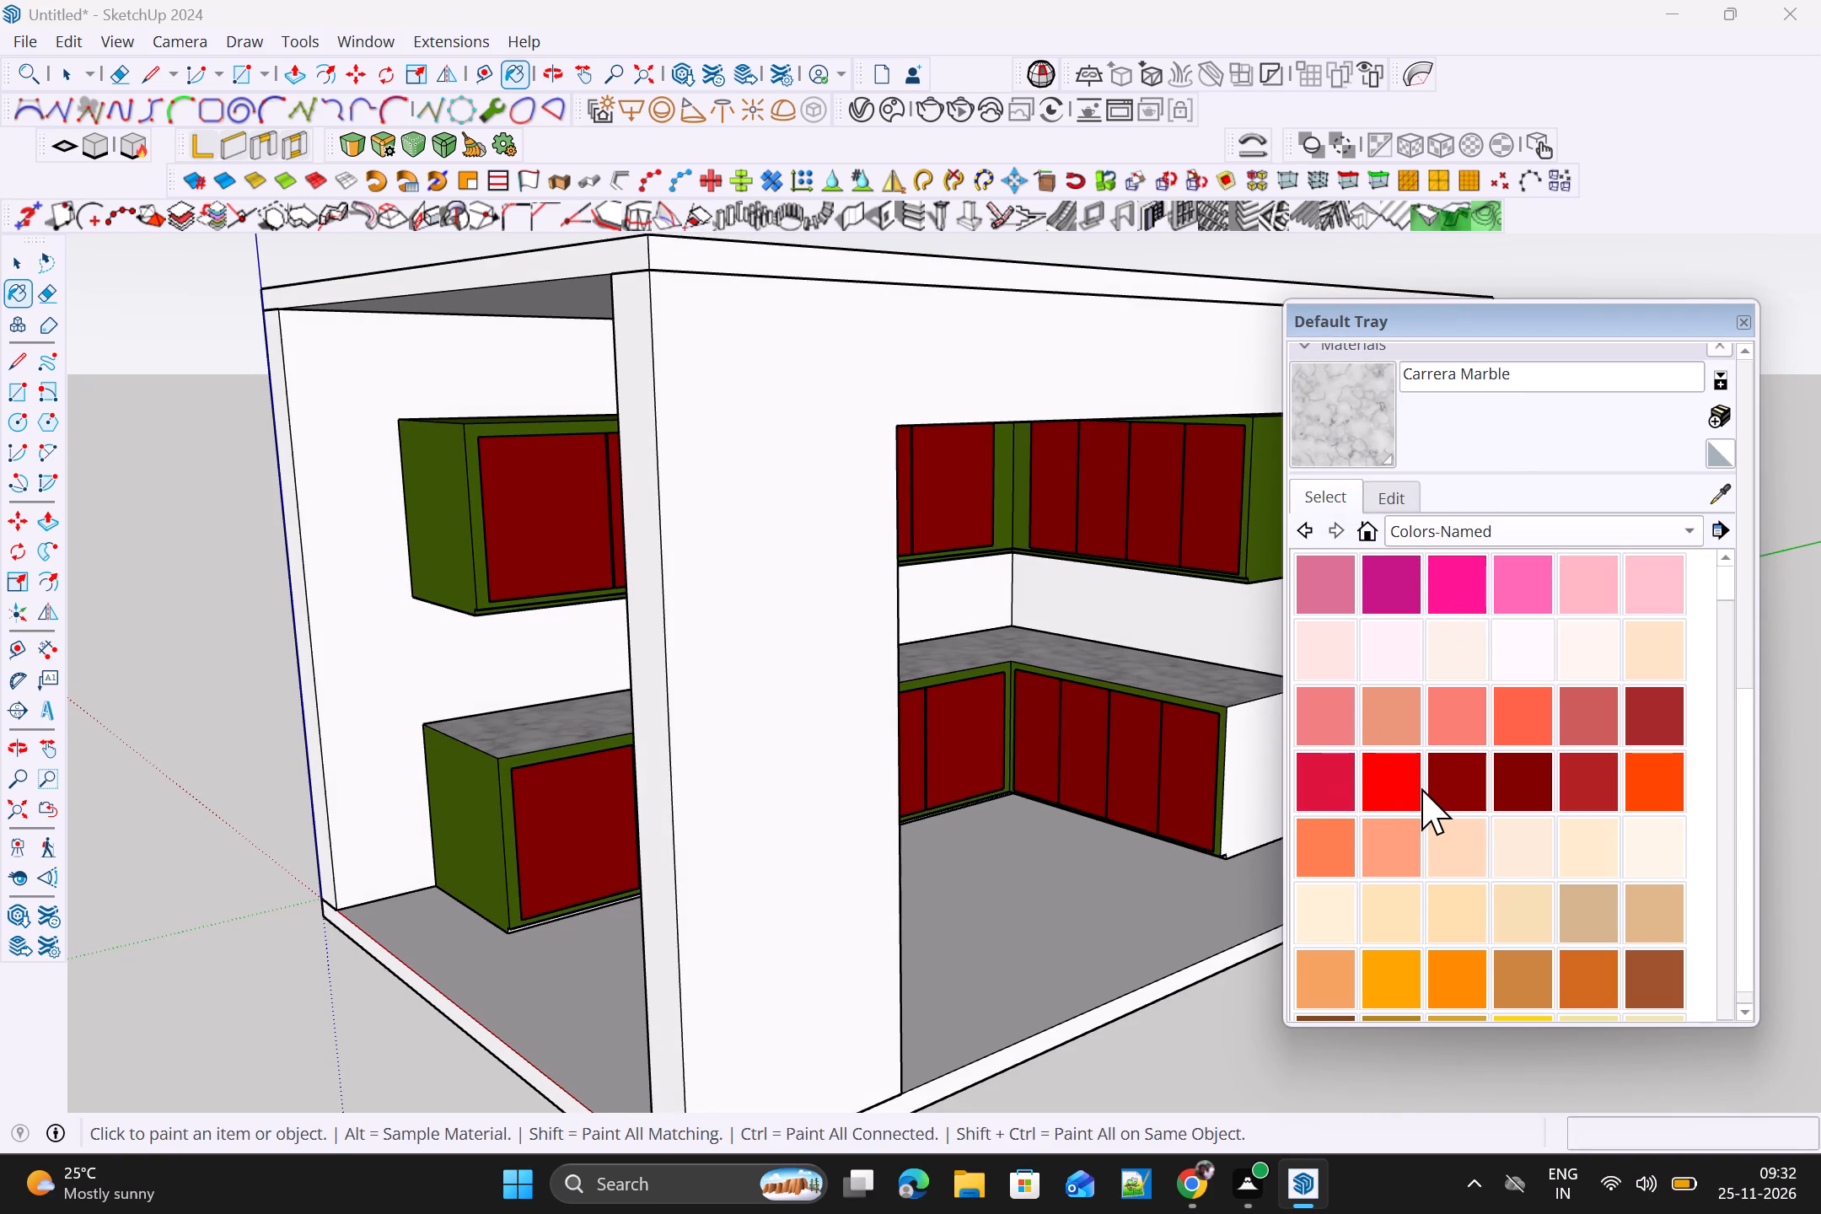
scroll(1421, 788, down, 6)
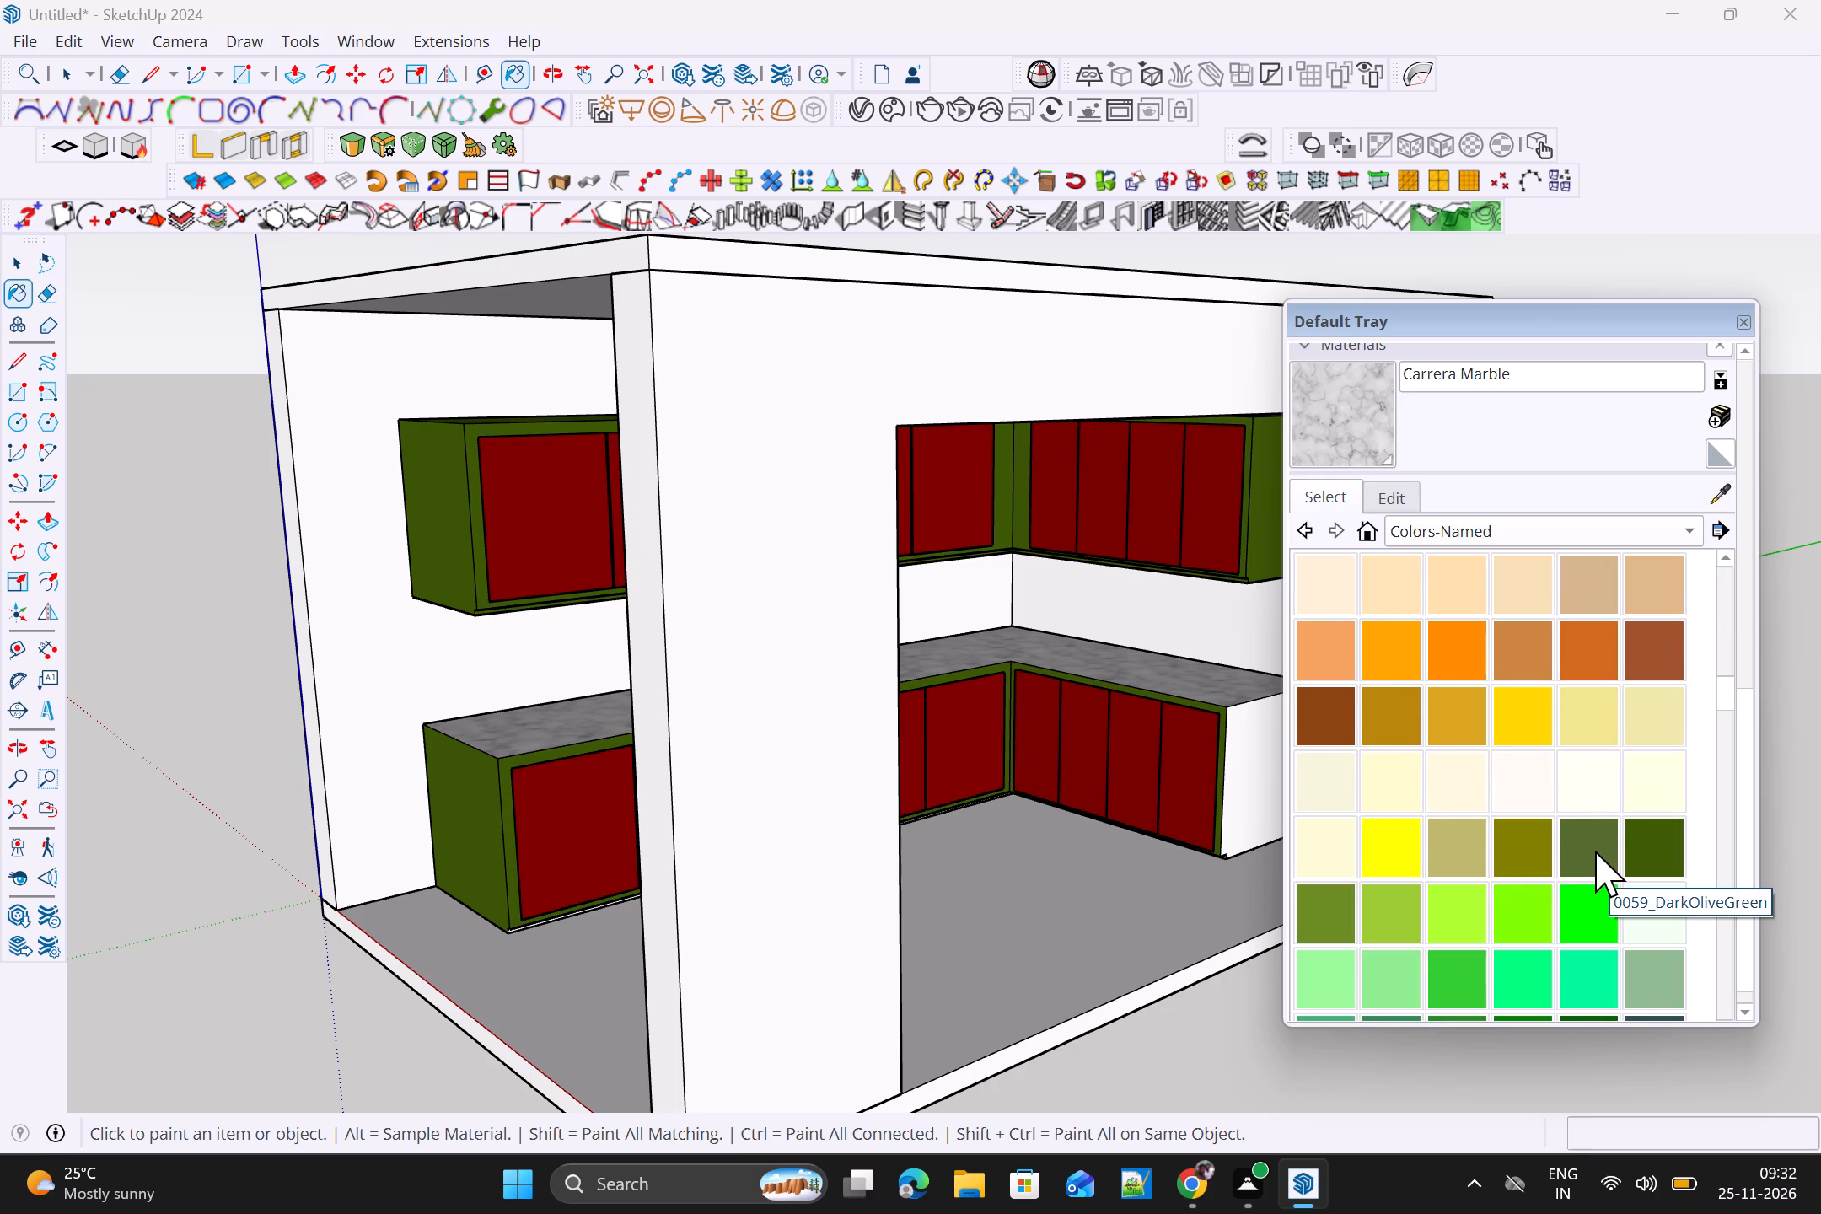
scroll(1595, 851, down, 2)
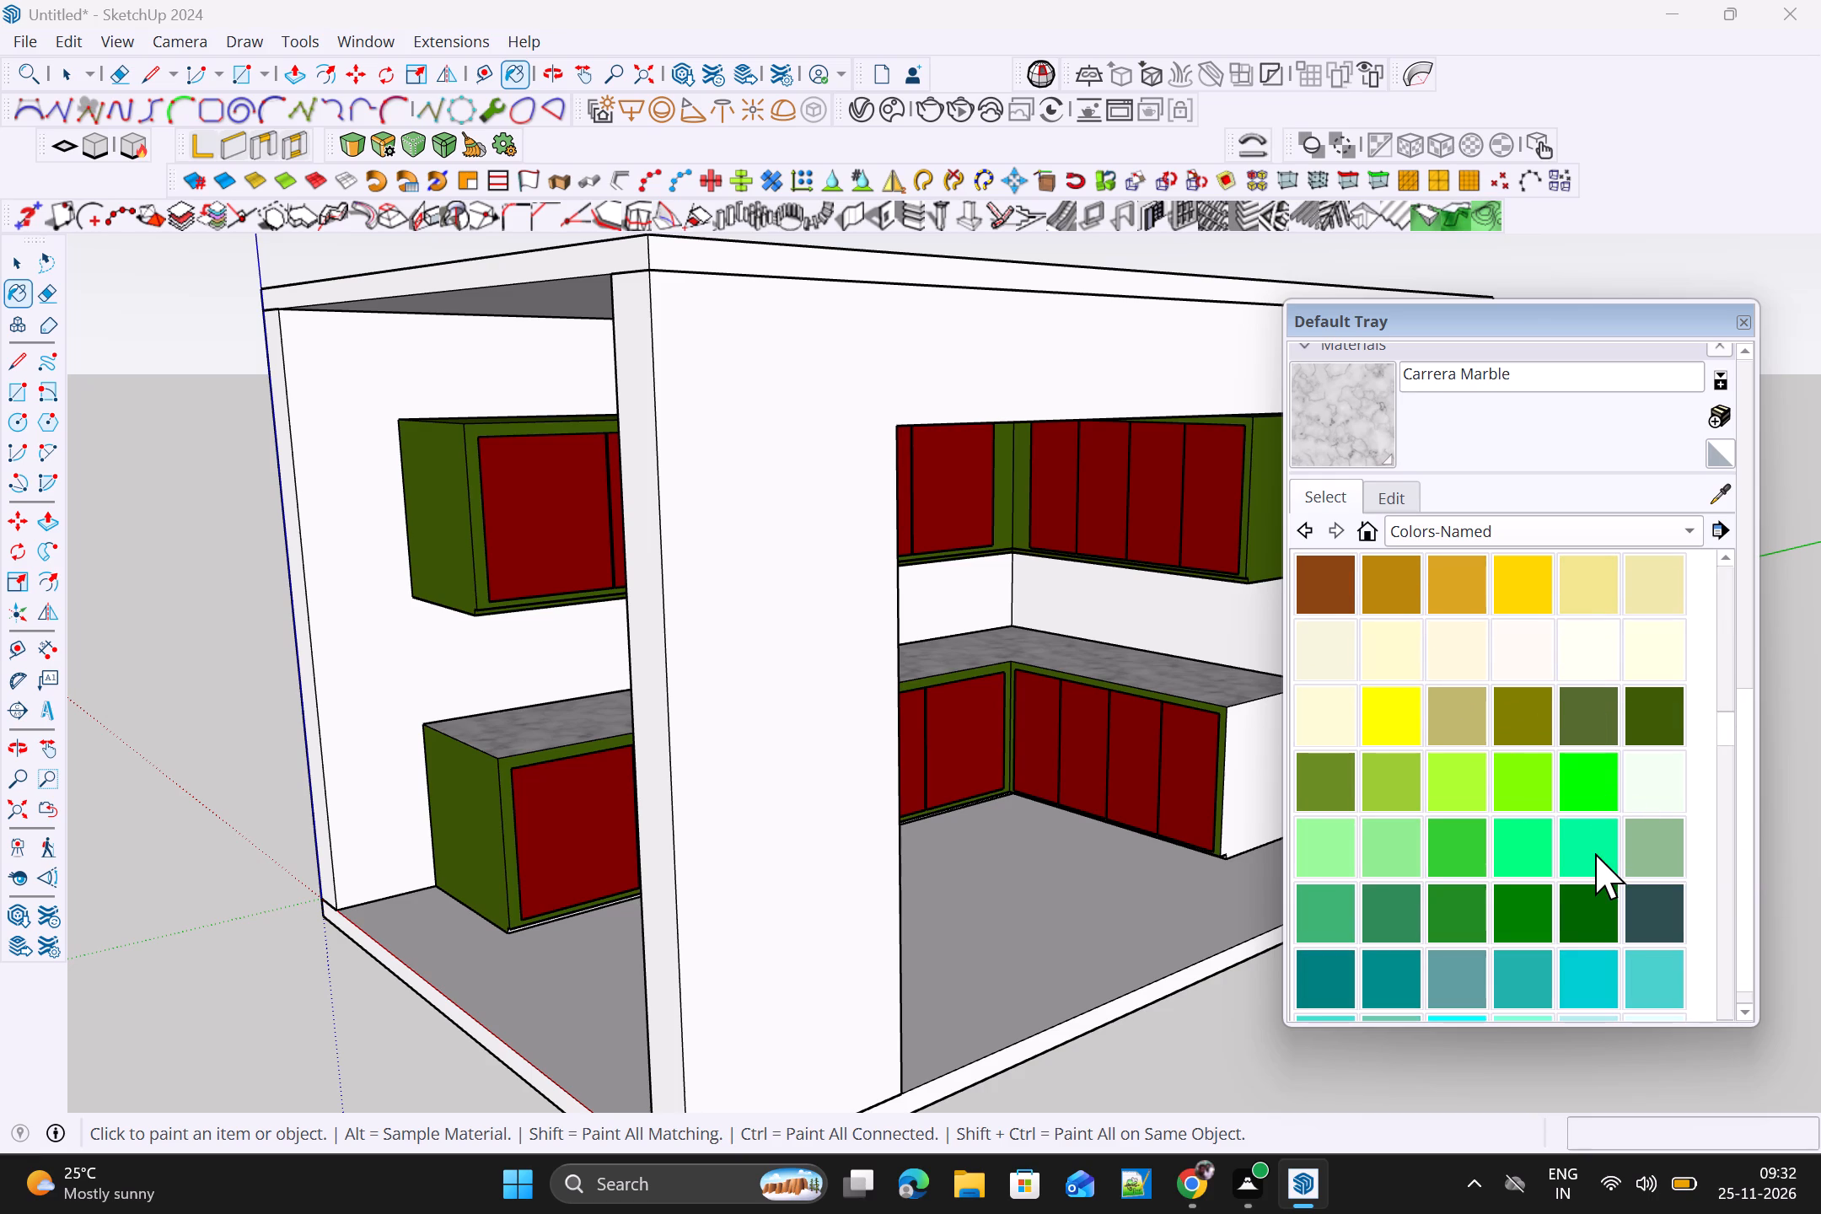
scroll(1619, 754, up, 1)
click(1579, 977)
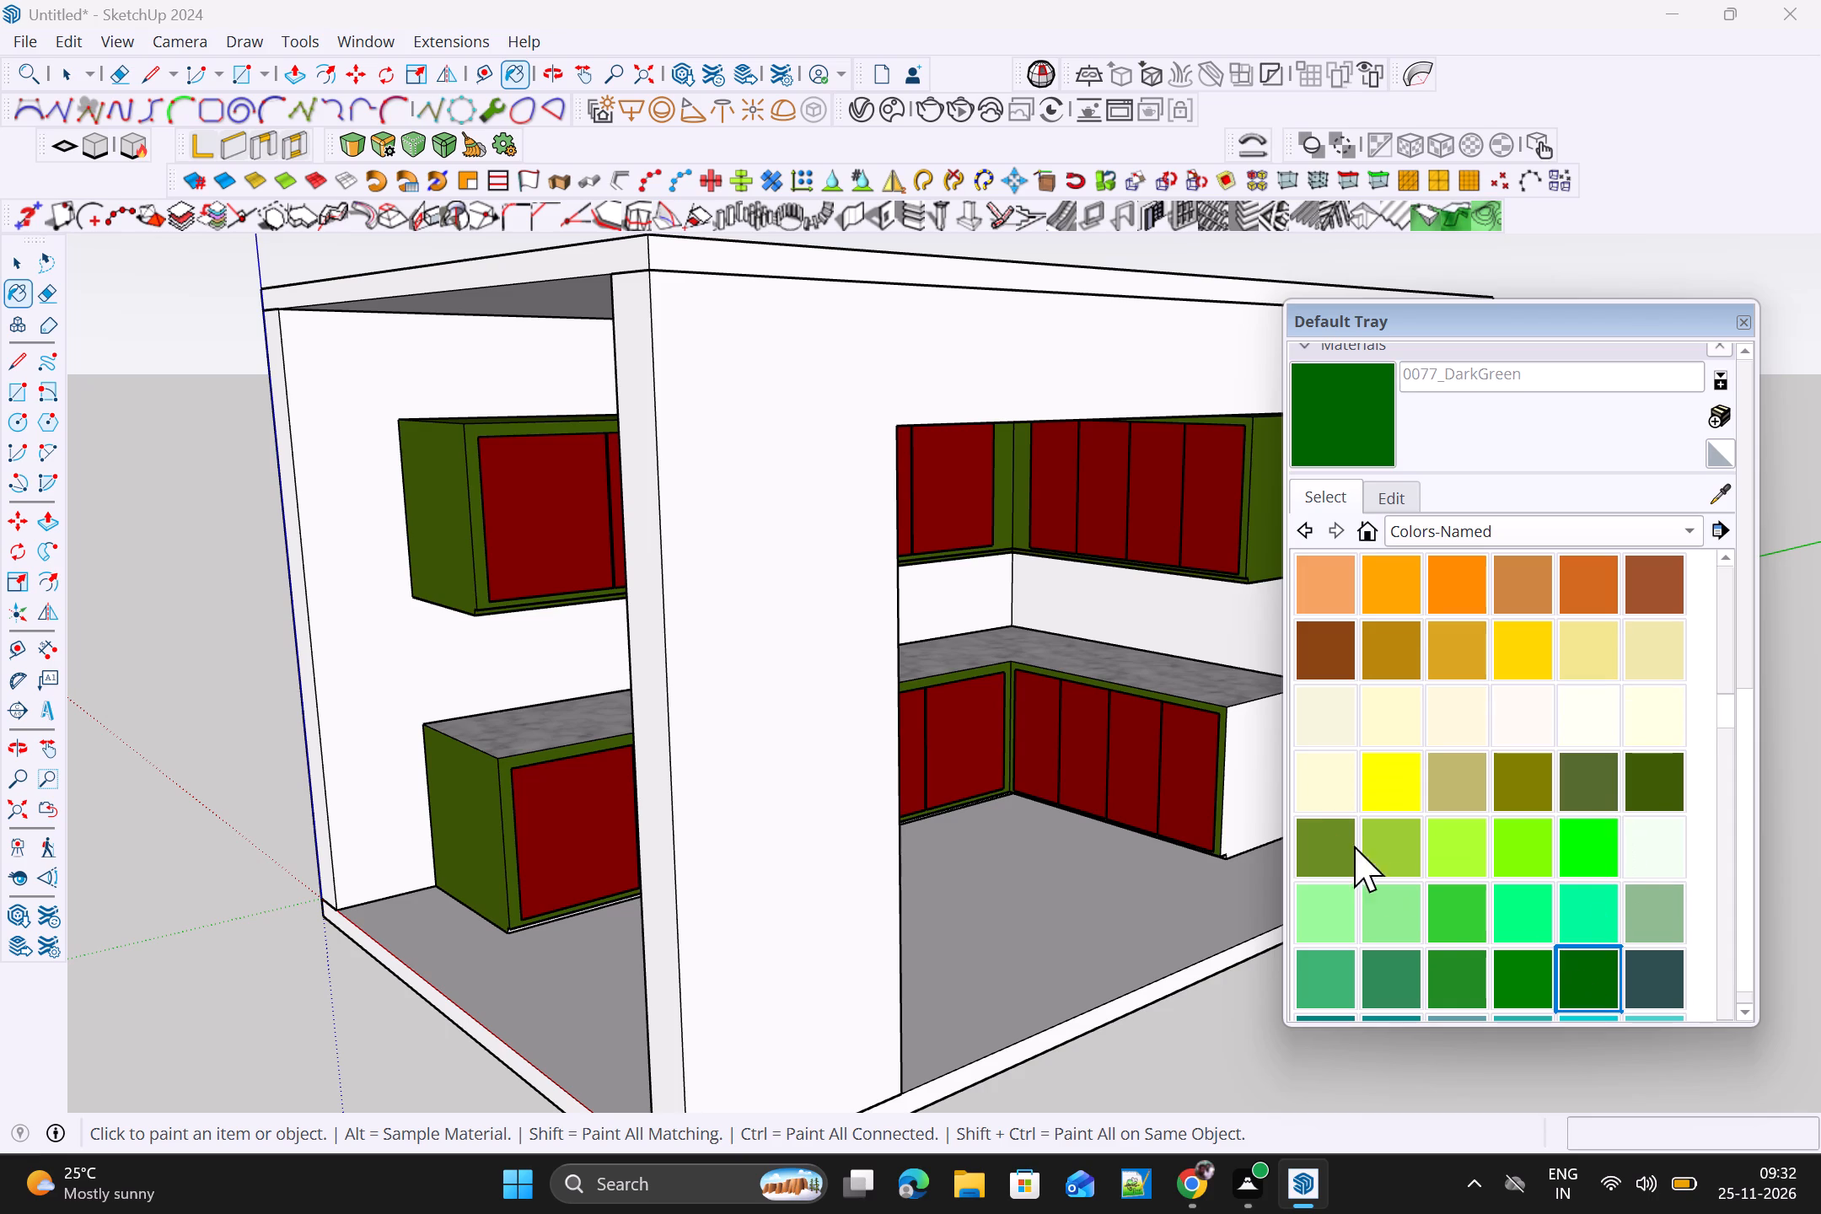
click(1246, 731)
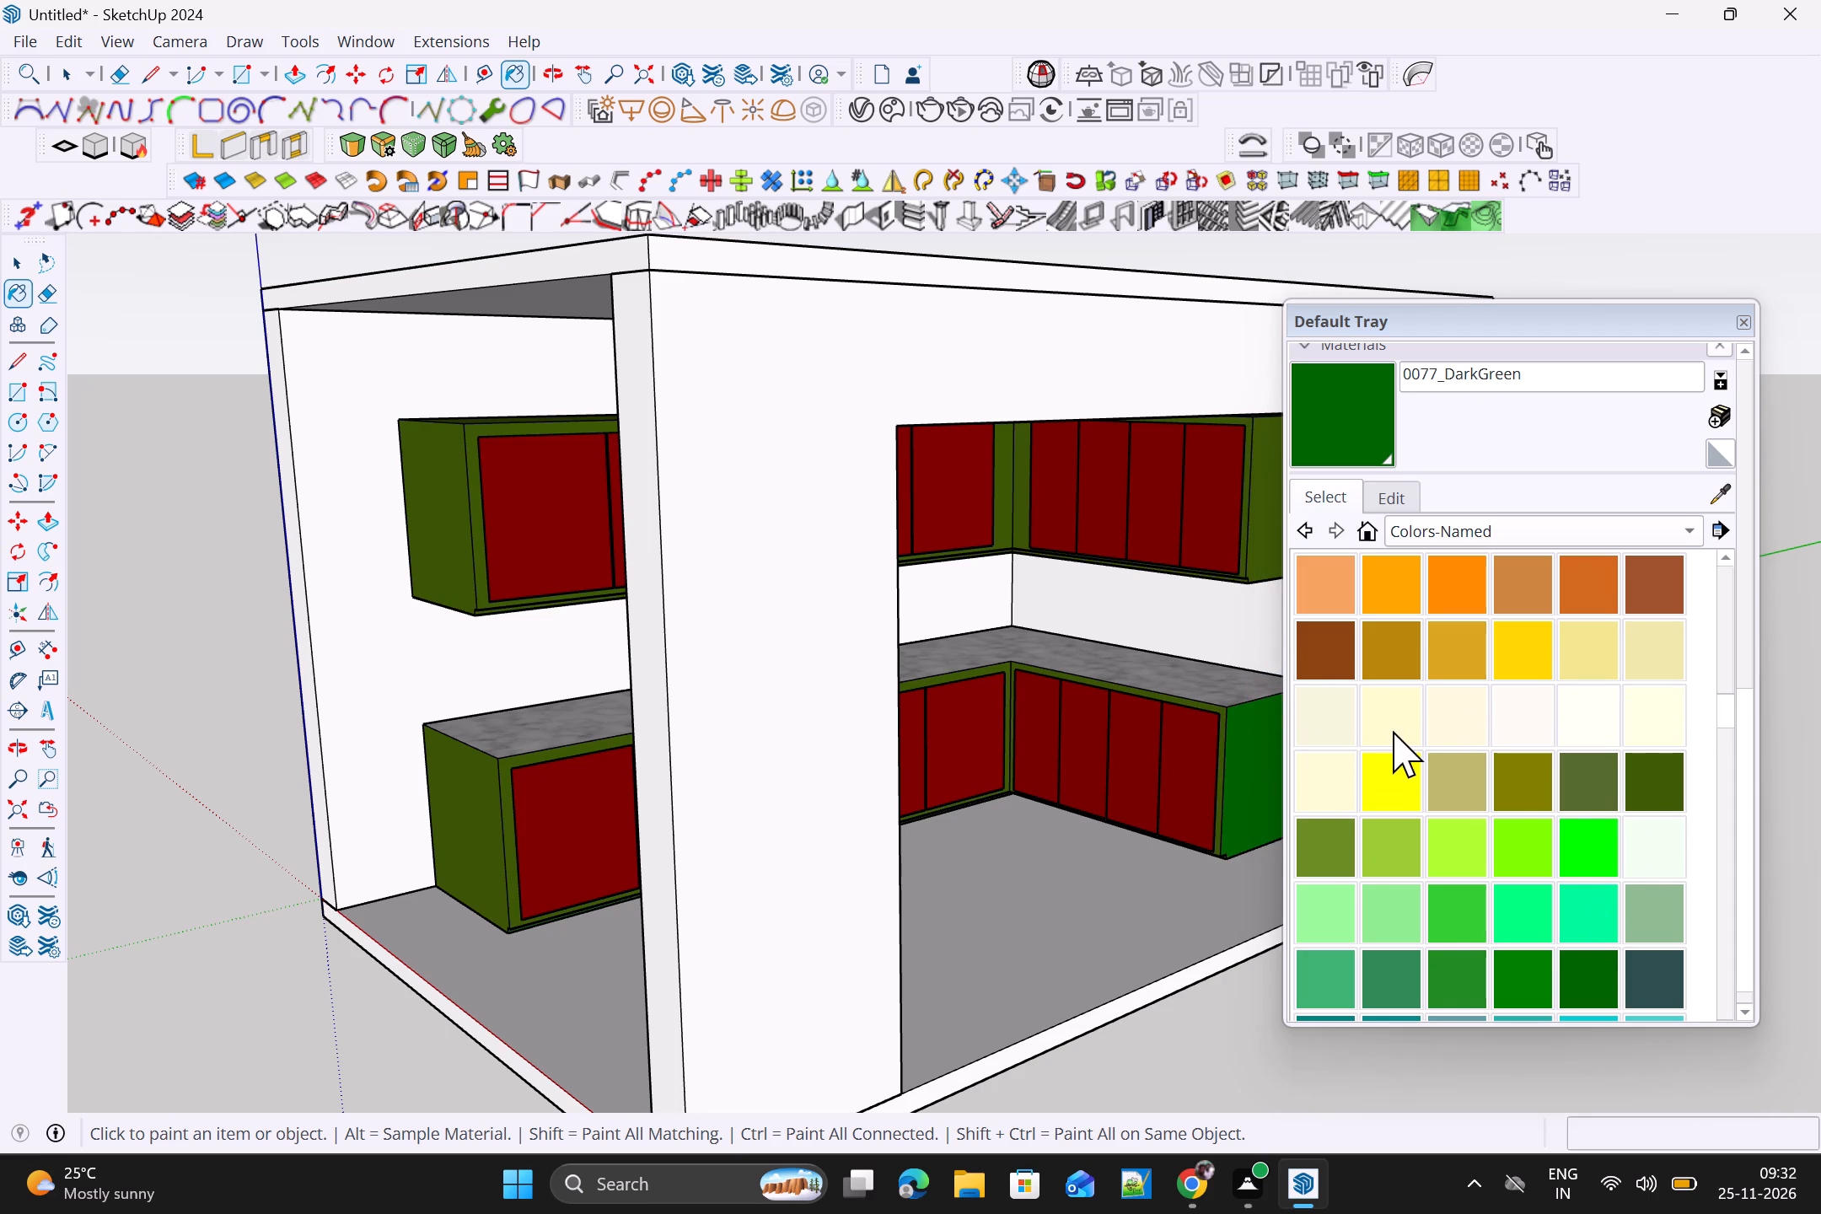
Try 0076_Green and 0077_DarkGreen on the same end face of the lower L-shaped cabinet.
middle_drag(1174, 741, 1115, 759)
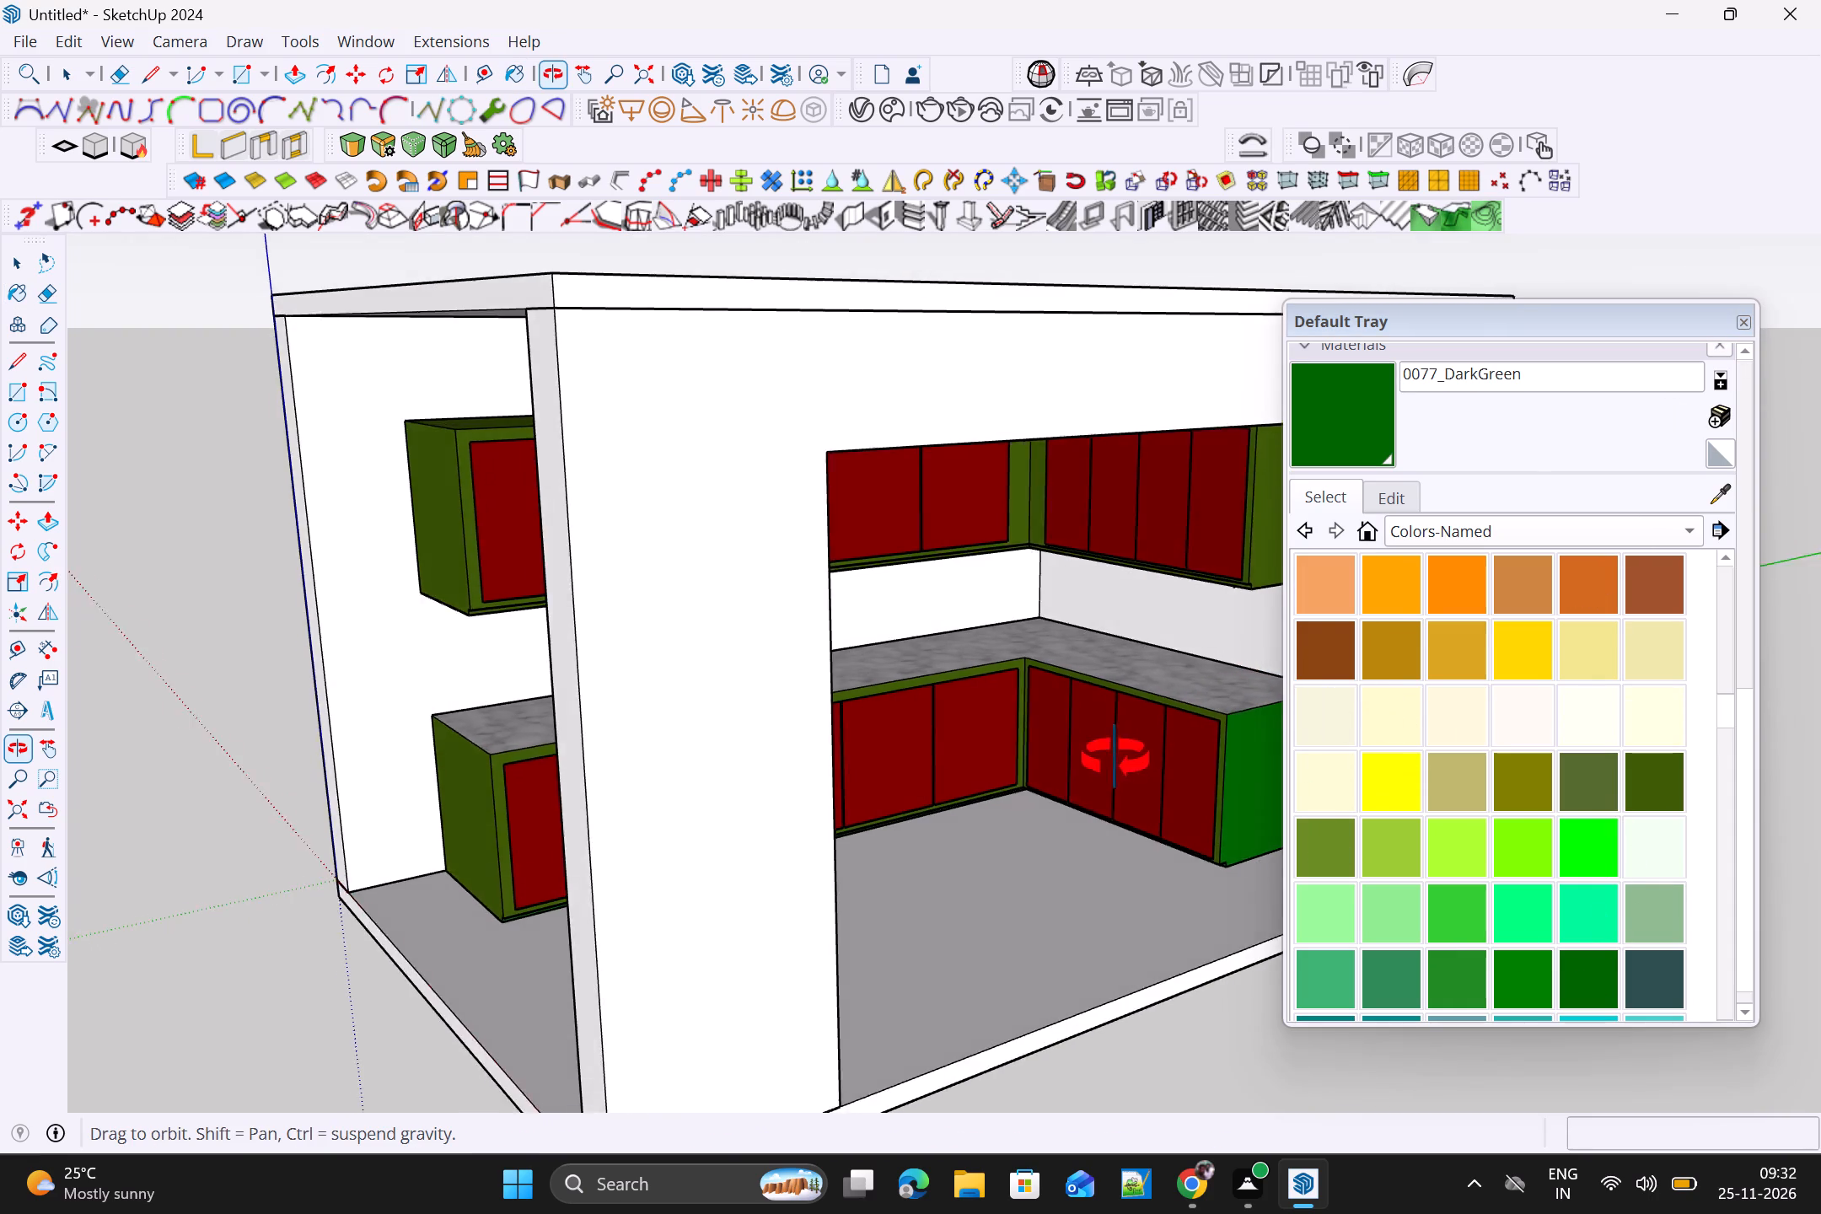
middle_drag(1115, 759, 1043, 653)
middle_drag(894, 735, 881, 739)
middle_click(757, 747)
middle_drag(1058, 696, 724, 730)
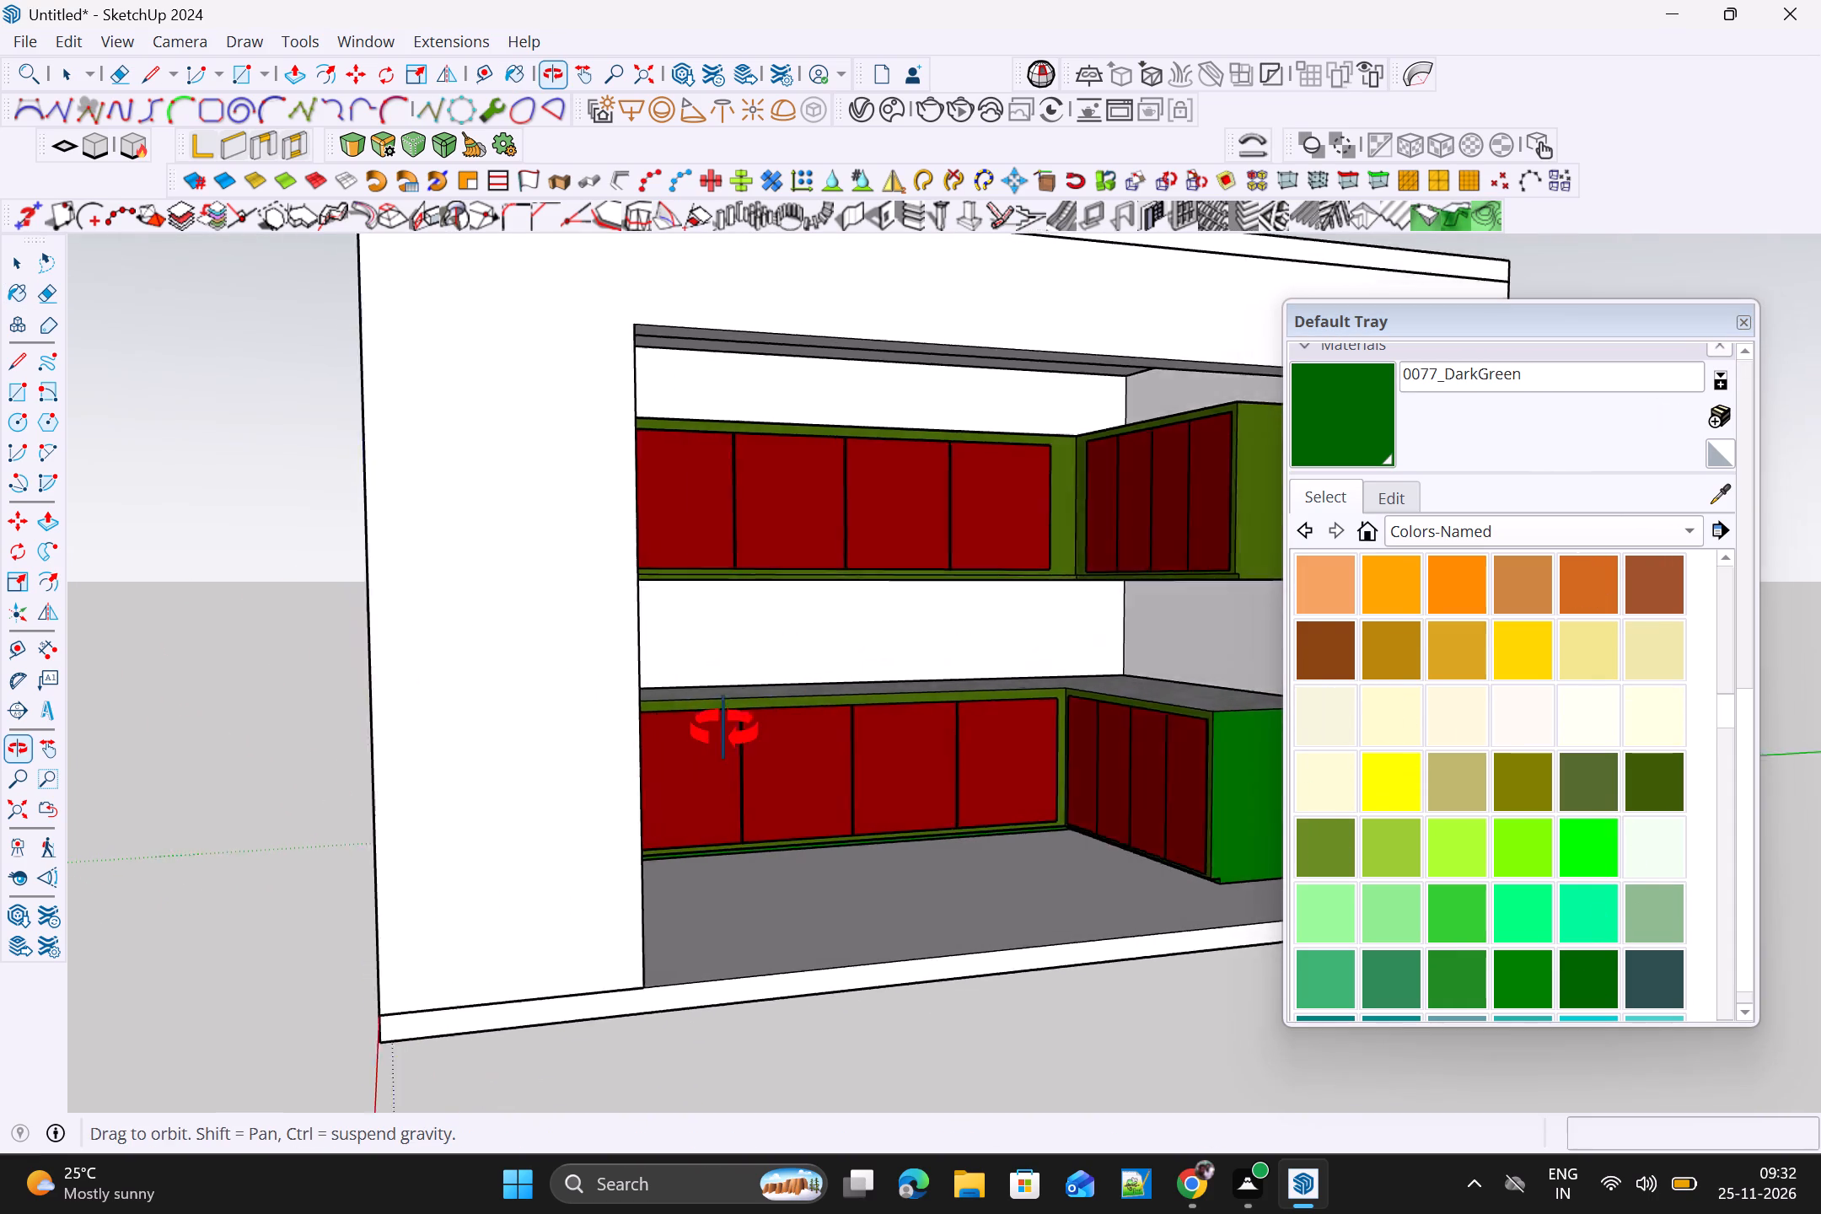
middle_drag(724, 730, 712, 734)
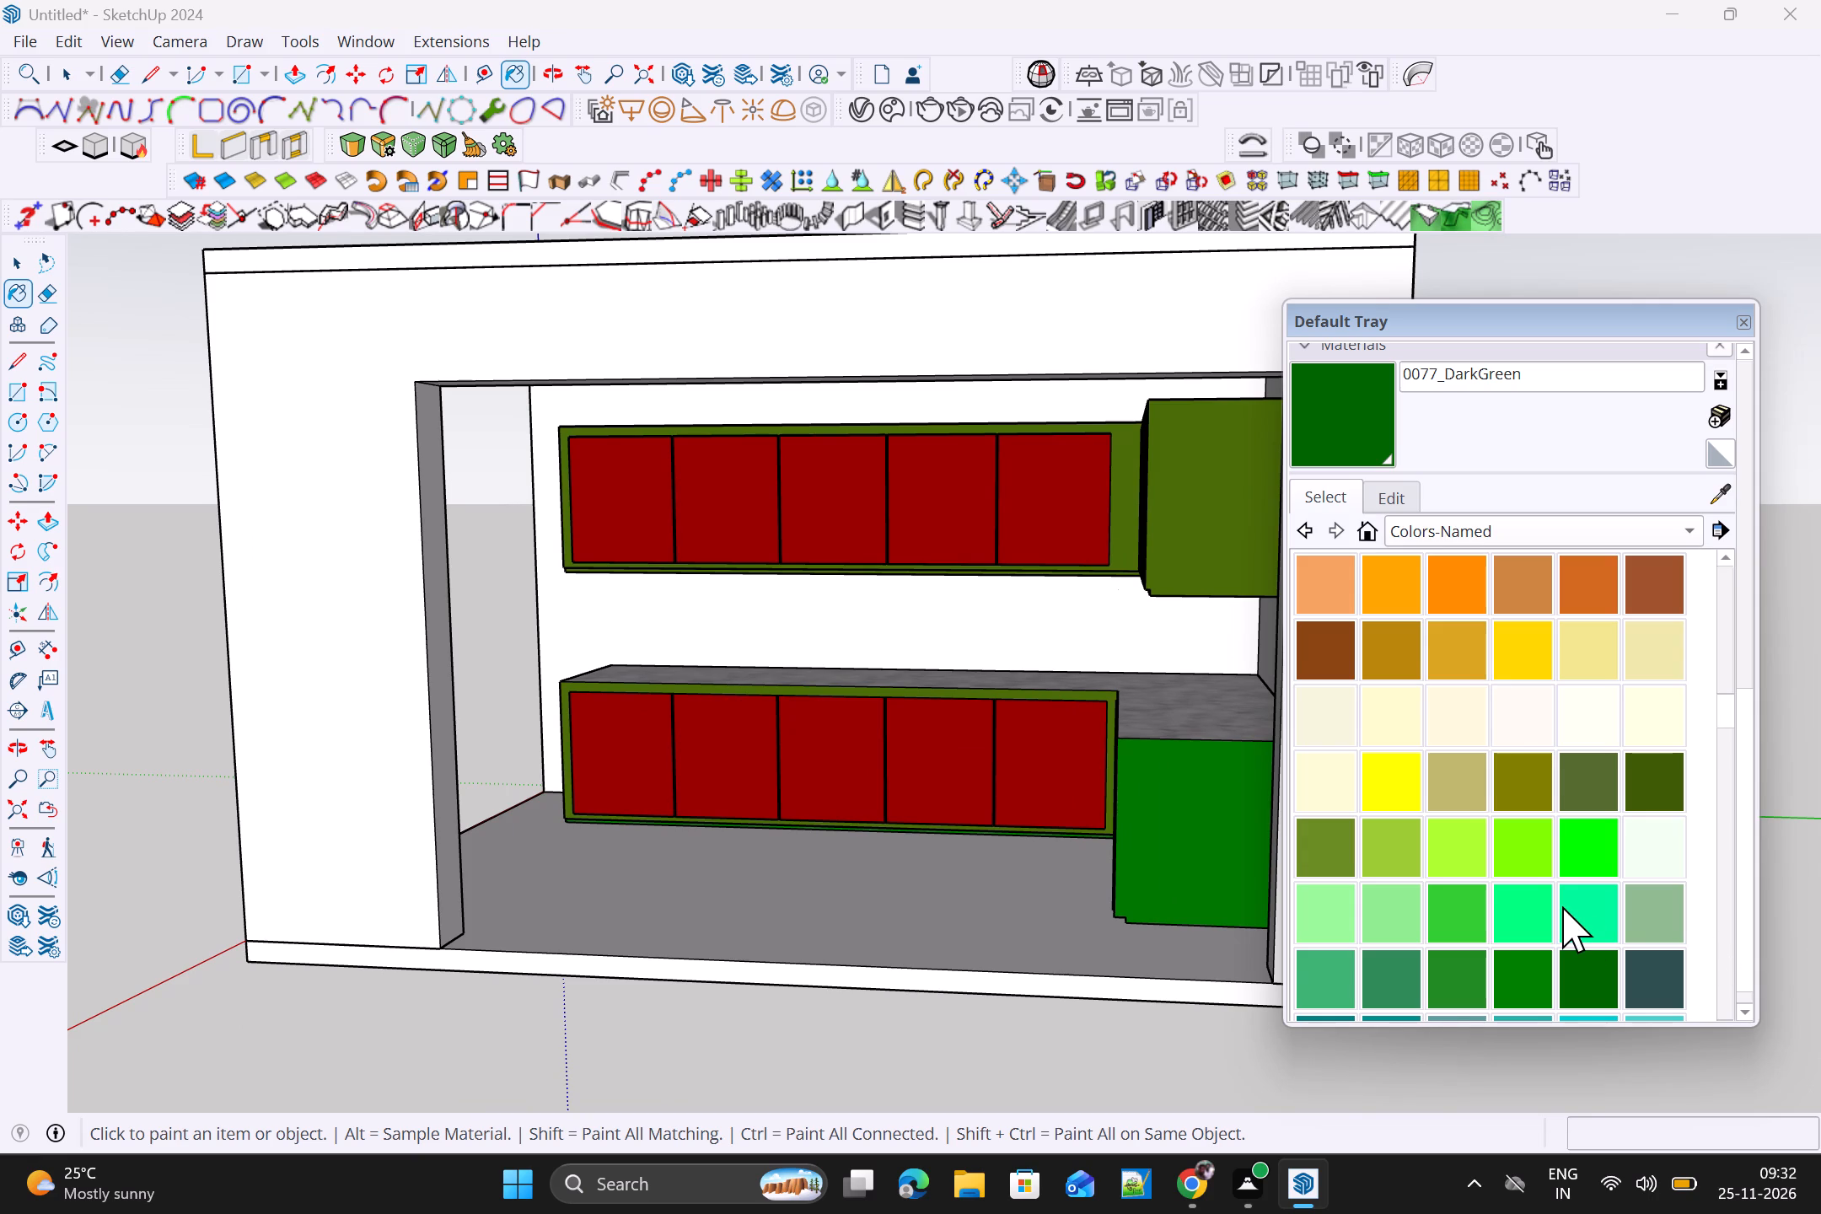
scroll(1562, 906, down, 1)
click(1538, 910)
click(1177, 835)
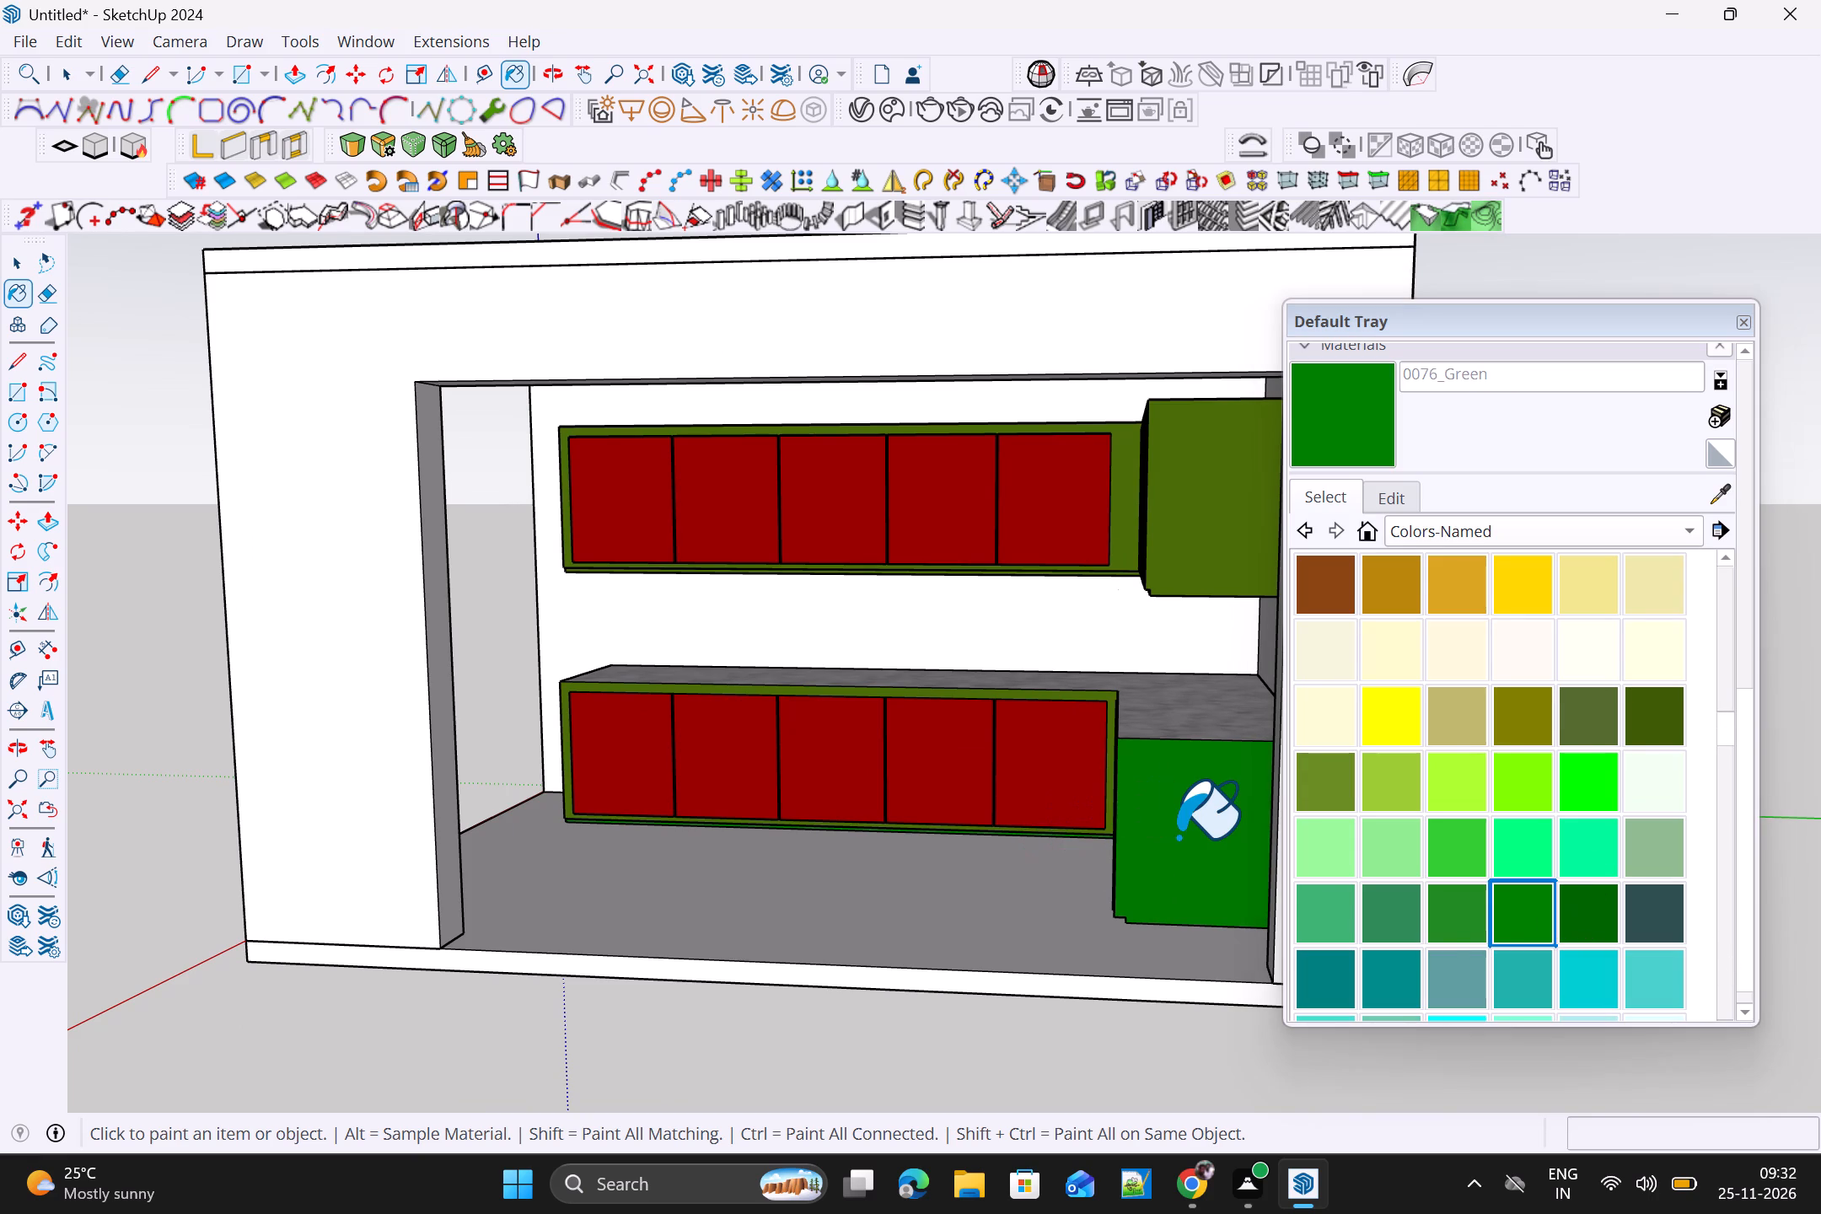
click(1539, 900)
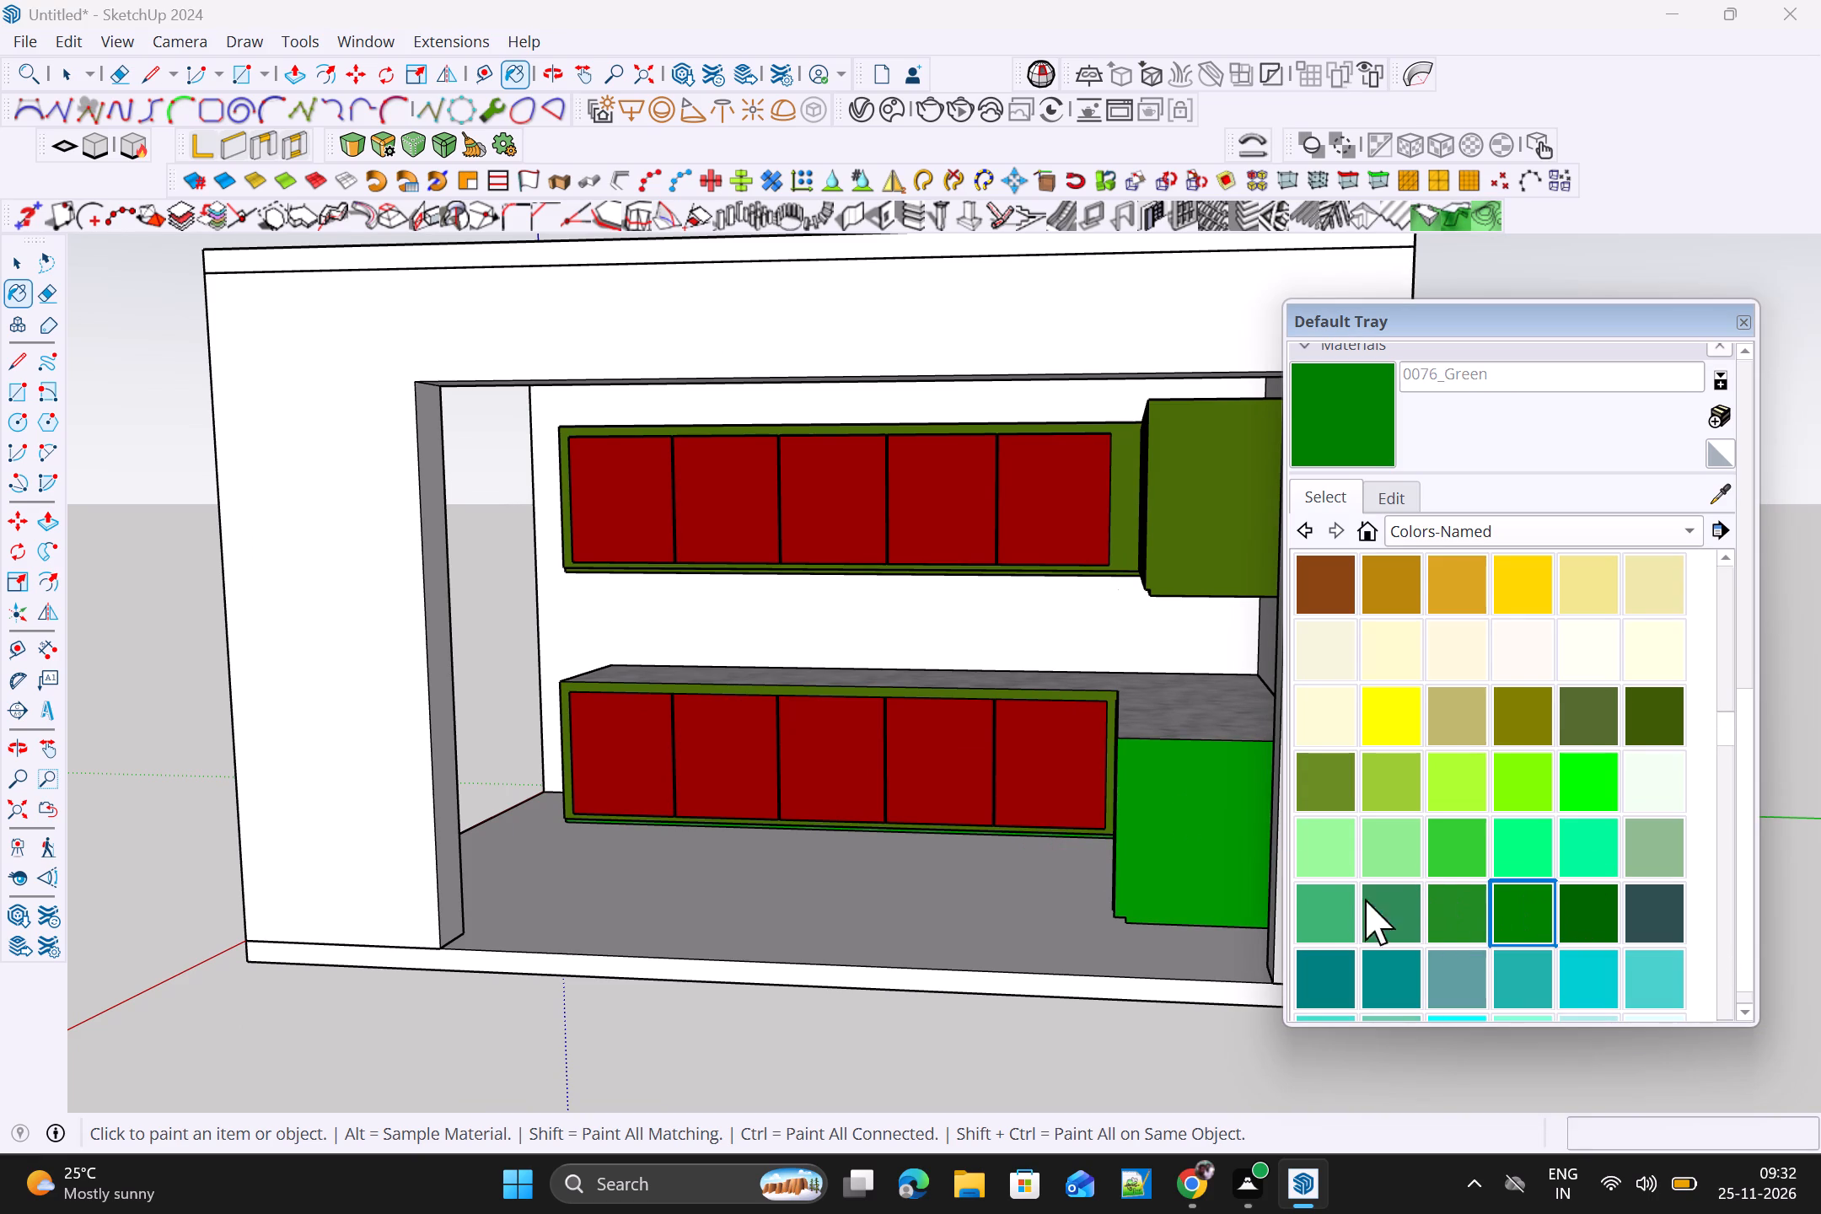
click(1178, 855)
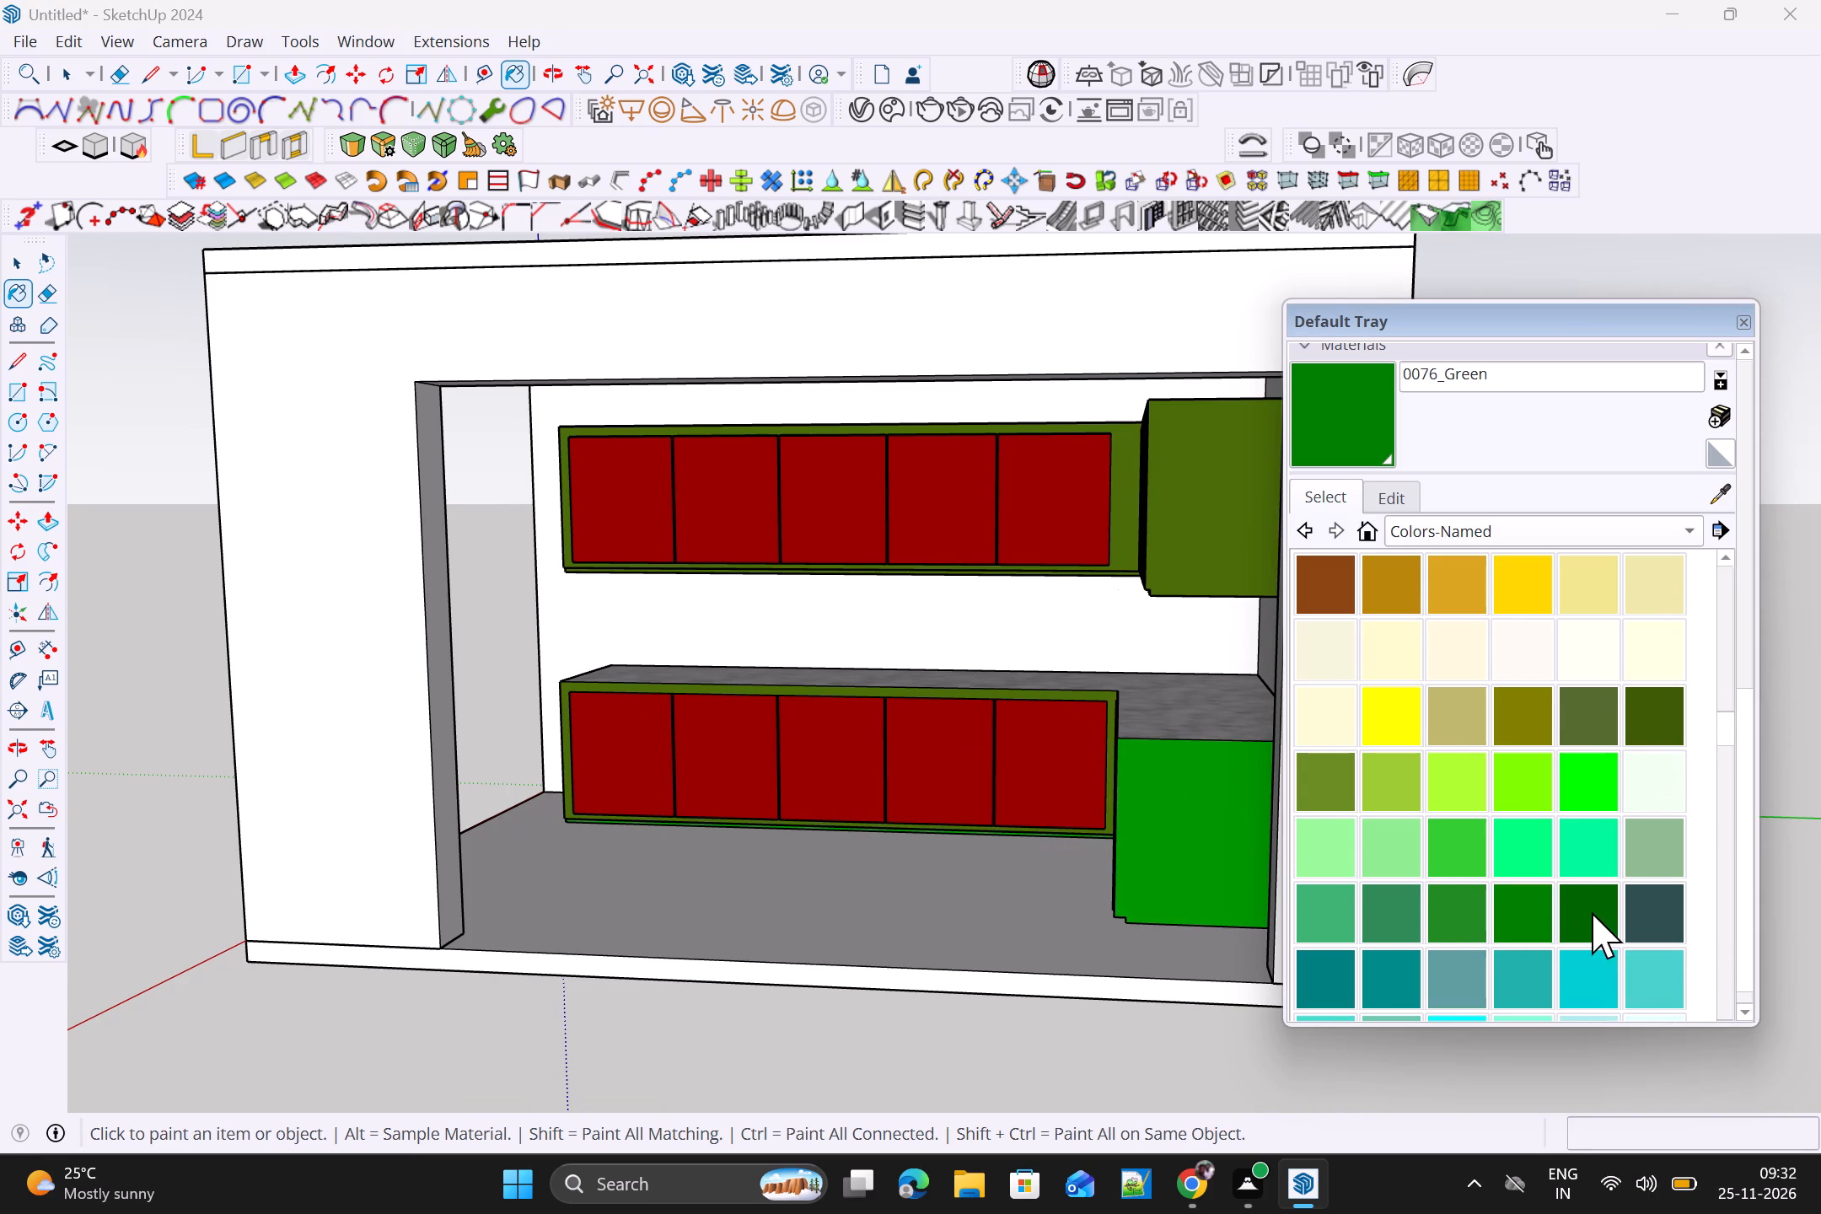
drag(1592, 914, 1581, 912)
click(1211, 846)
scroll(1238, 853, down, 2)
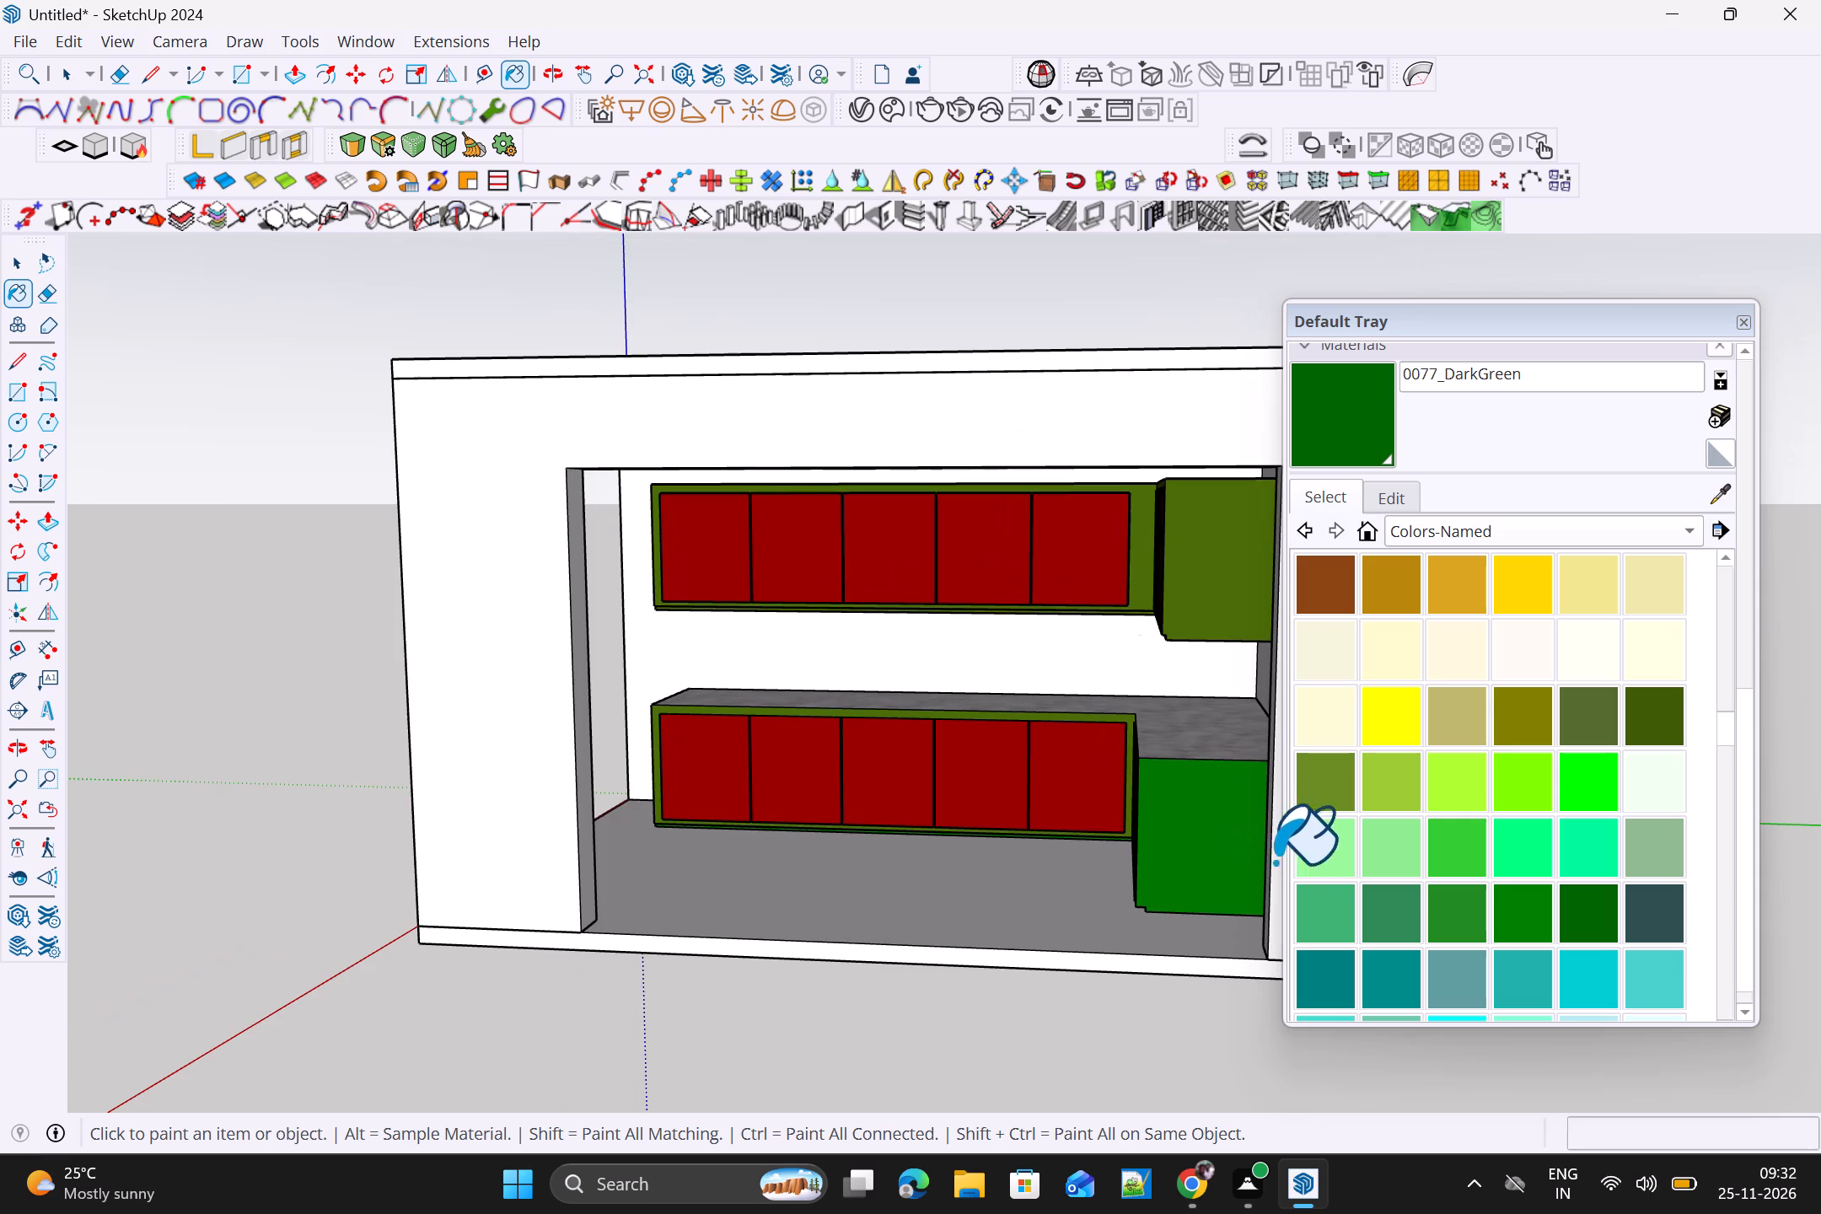
Paint the dark green end face of the lower L-shaped cabinet with 0060_GrassGreen.
click(1647, 722)
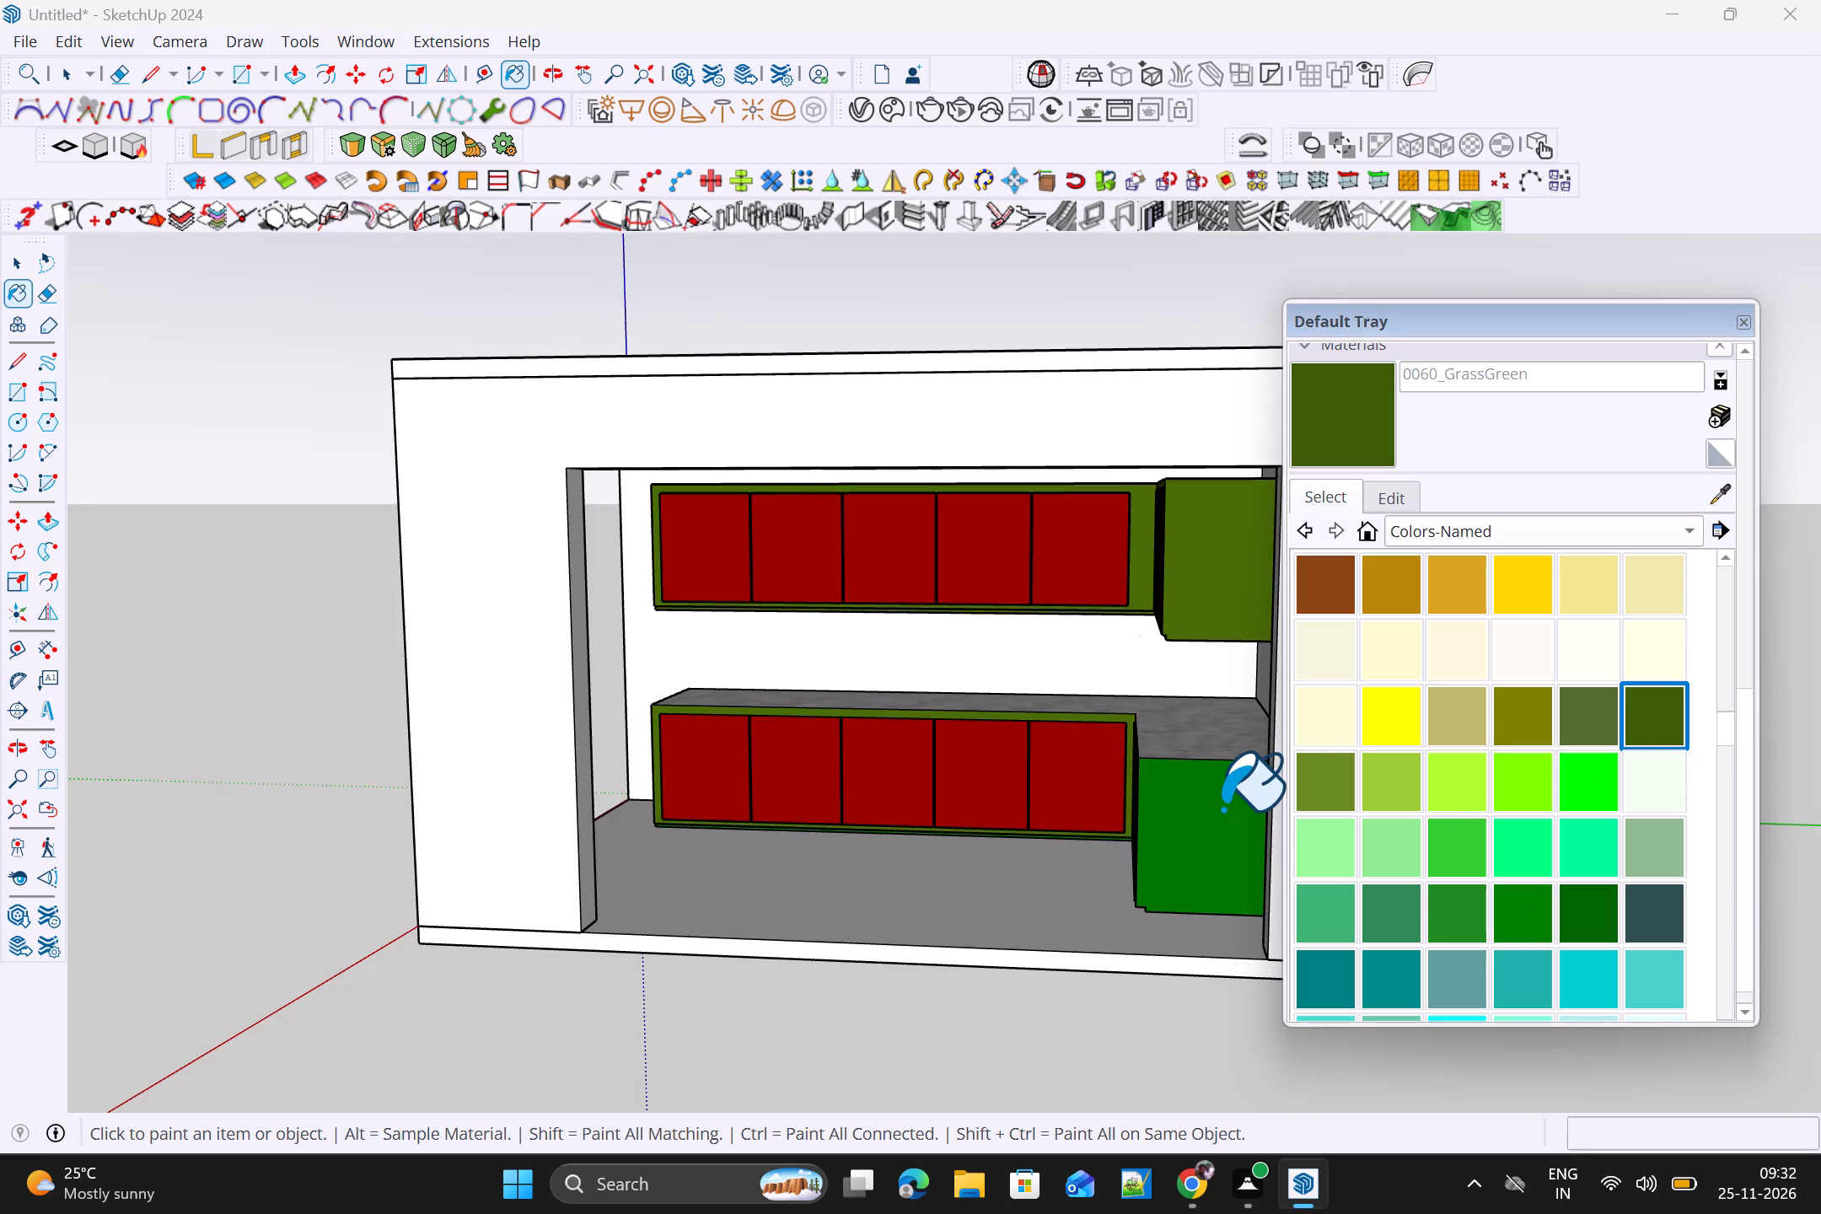
click(1222, 811)
scroll(1211, 811, down, 3)
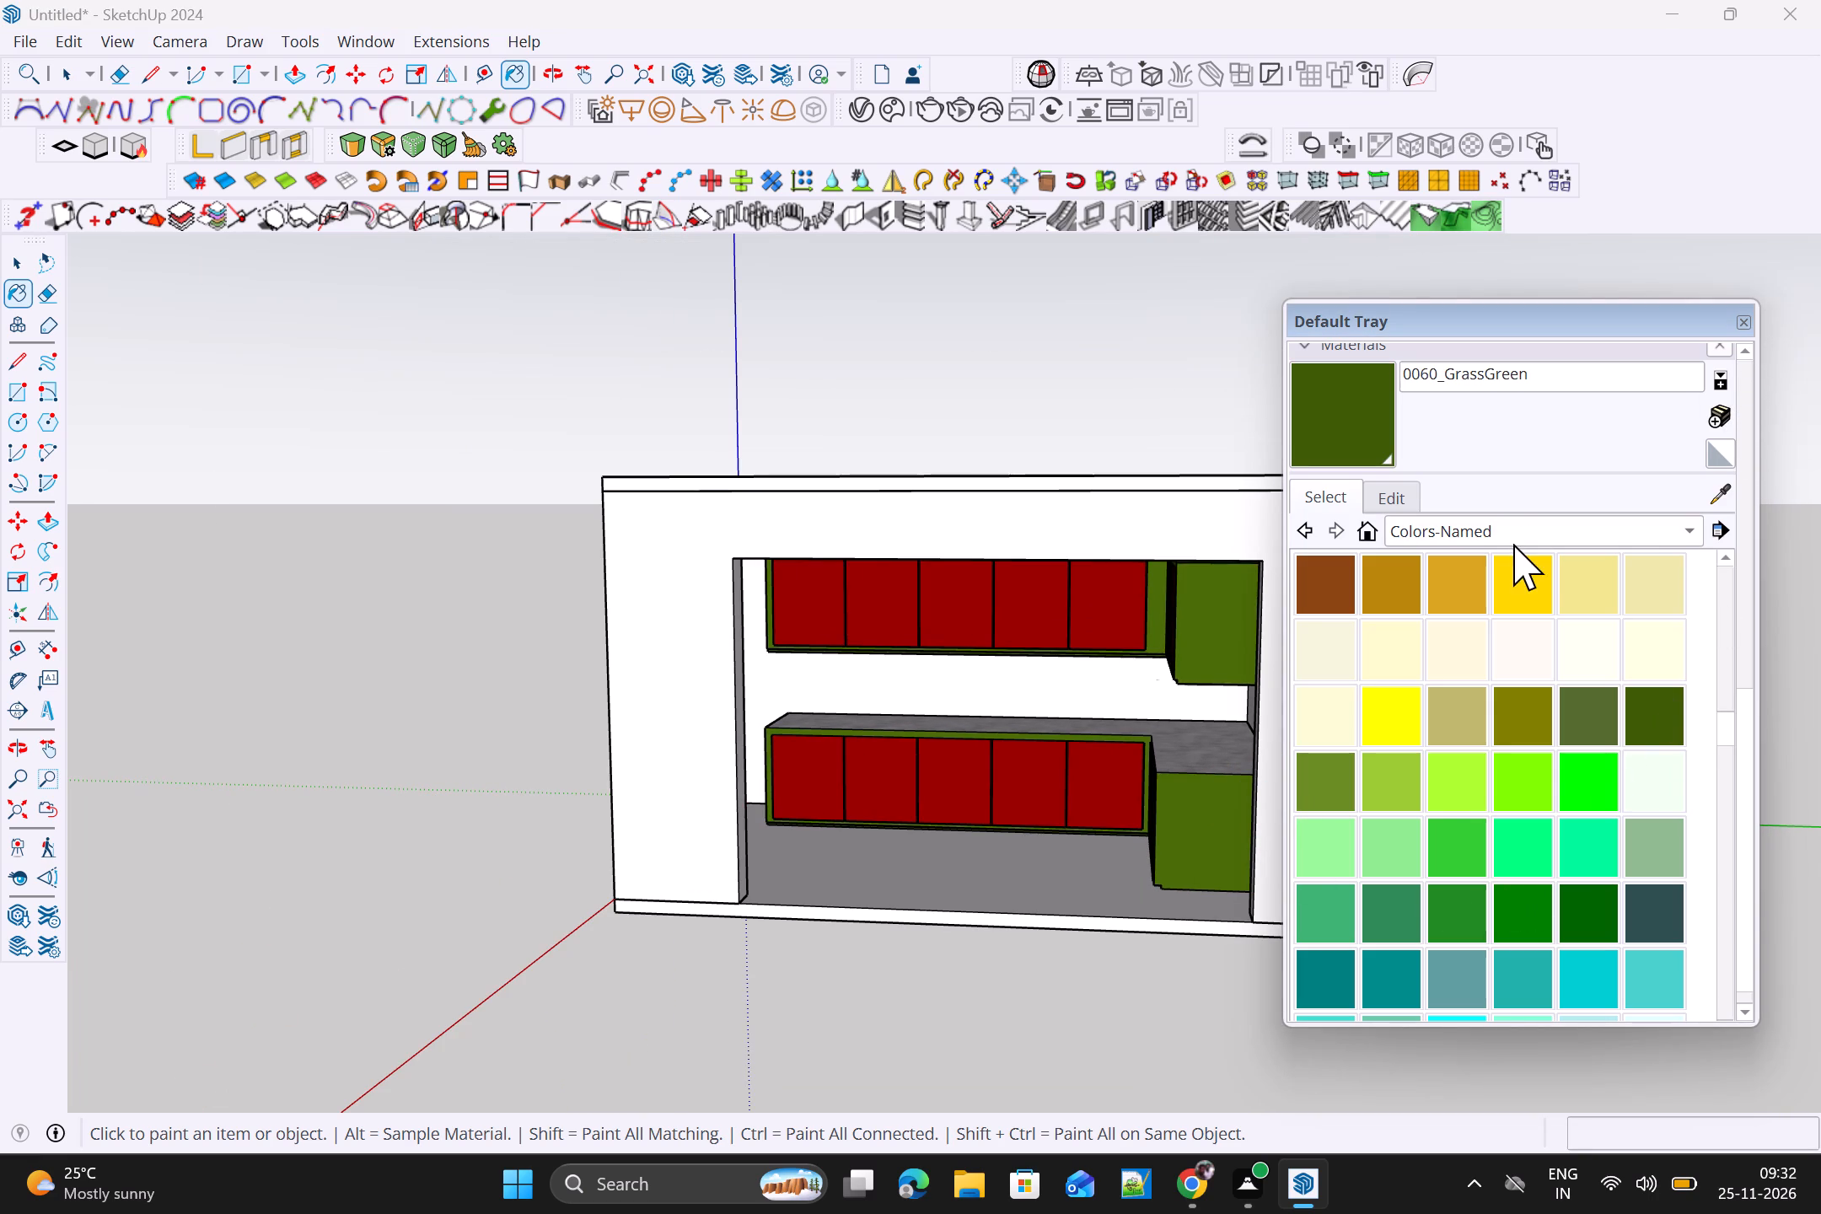
click(1751, 326)
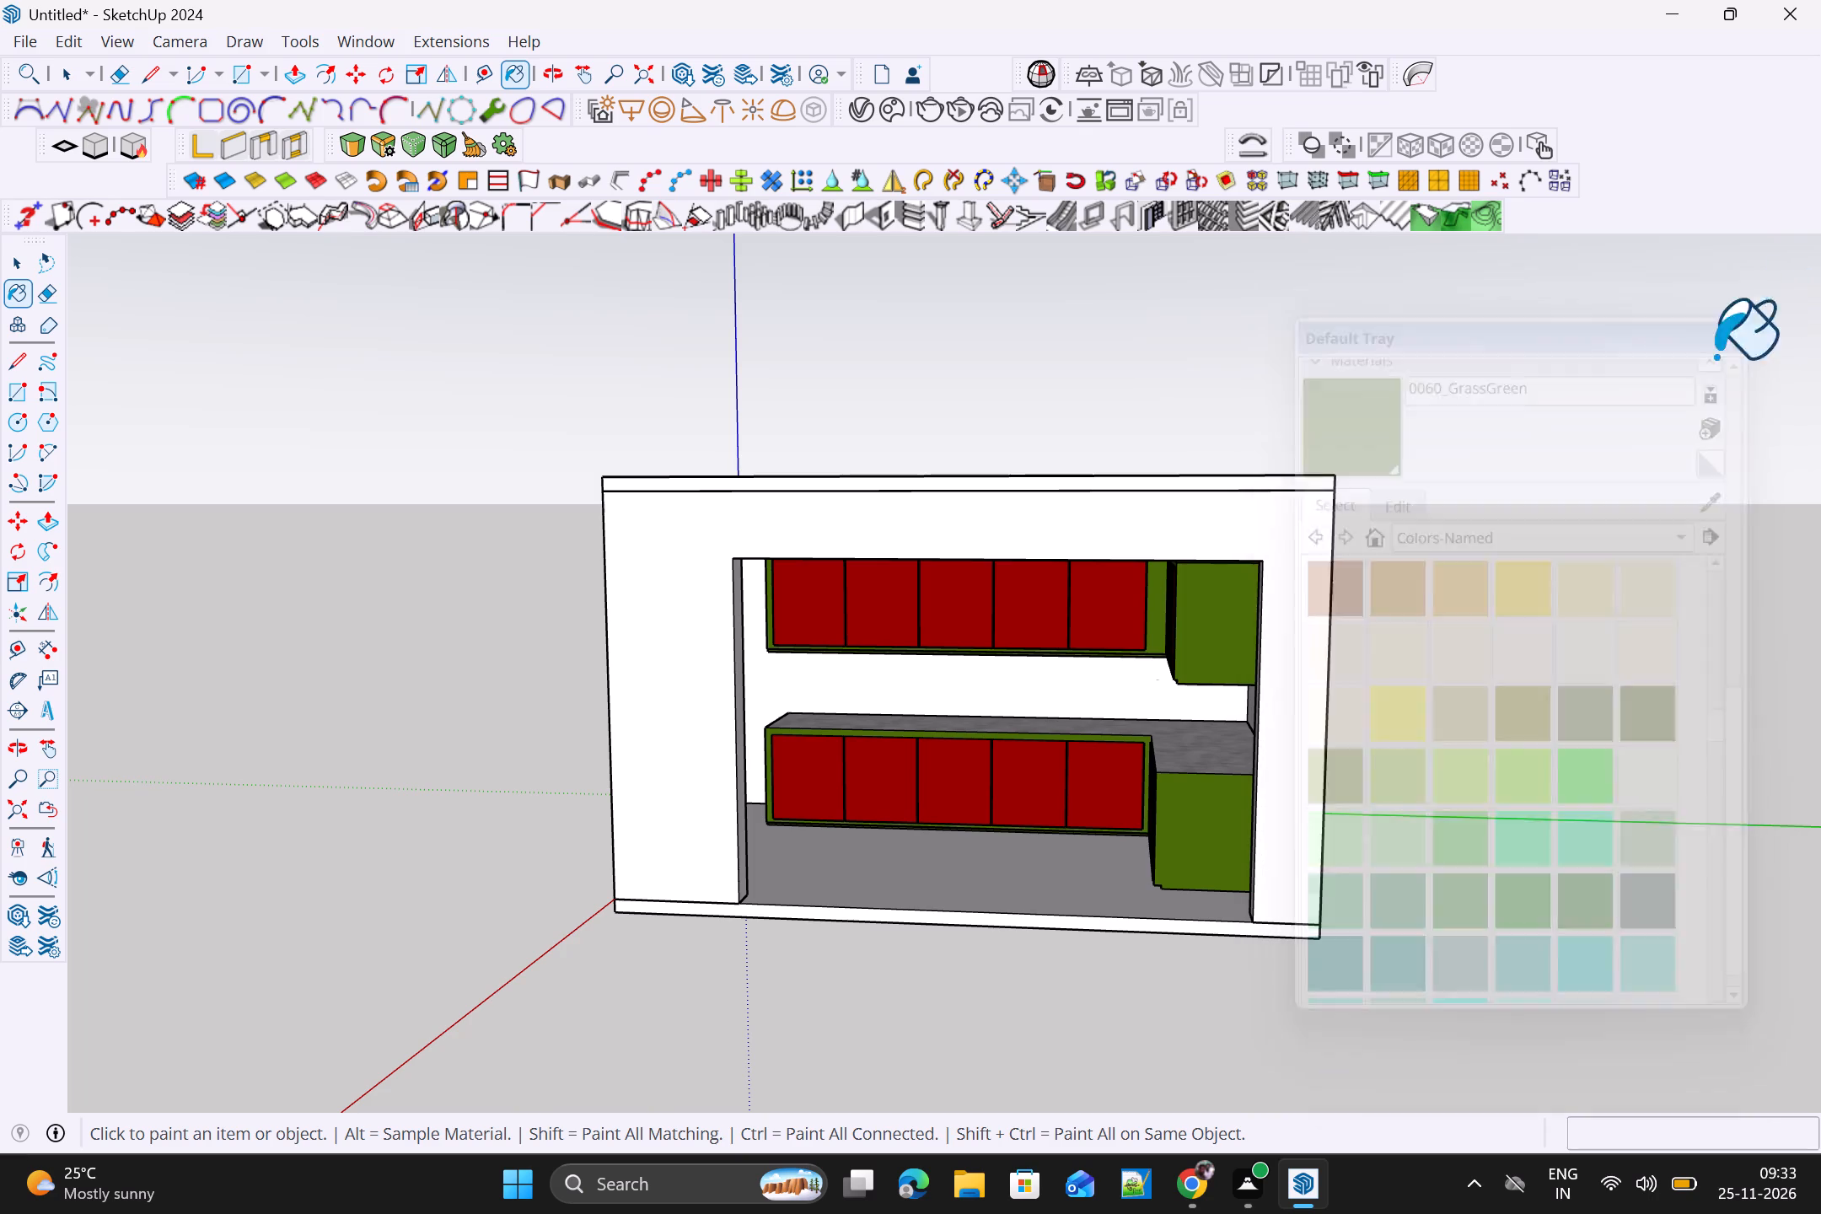
key(space)
click(1460, 702)
Examine the room and both painted L-shaped cabinets from several angles.
middle_drag(1362, 862, 1820, 751)
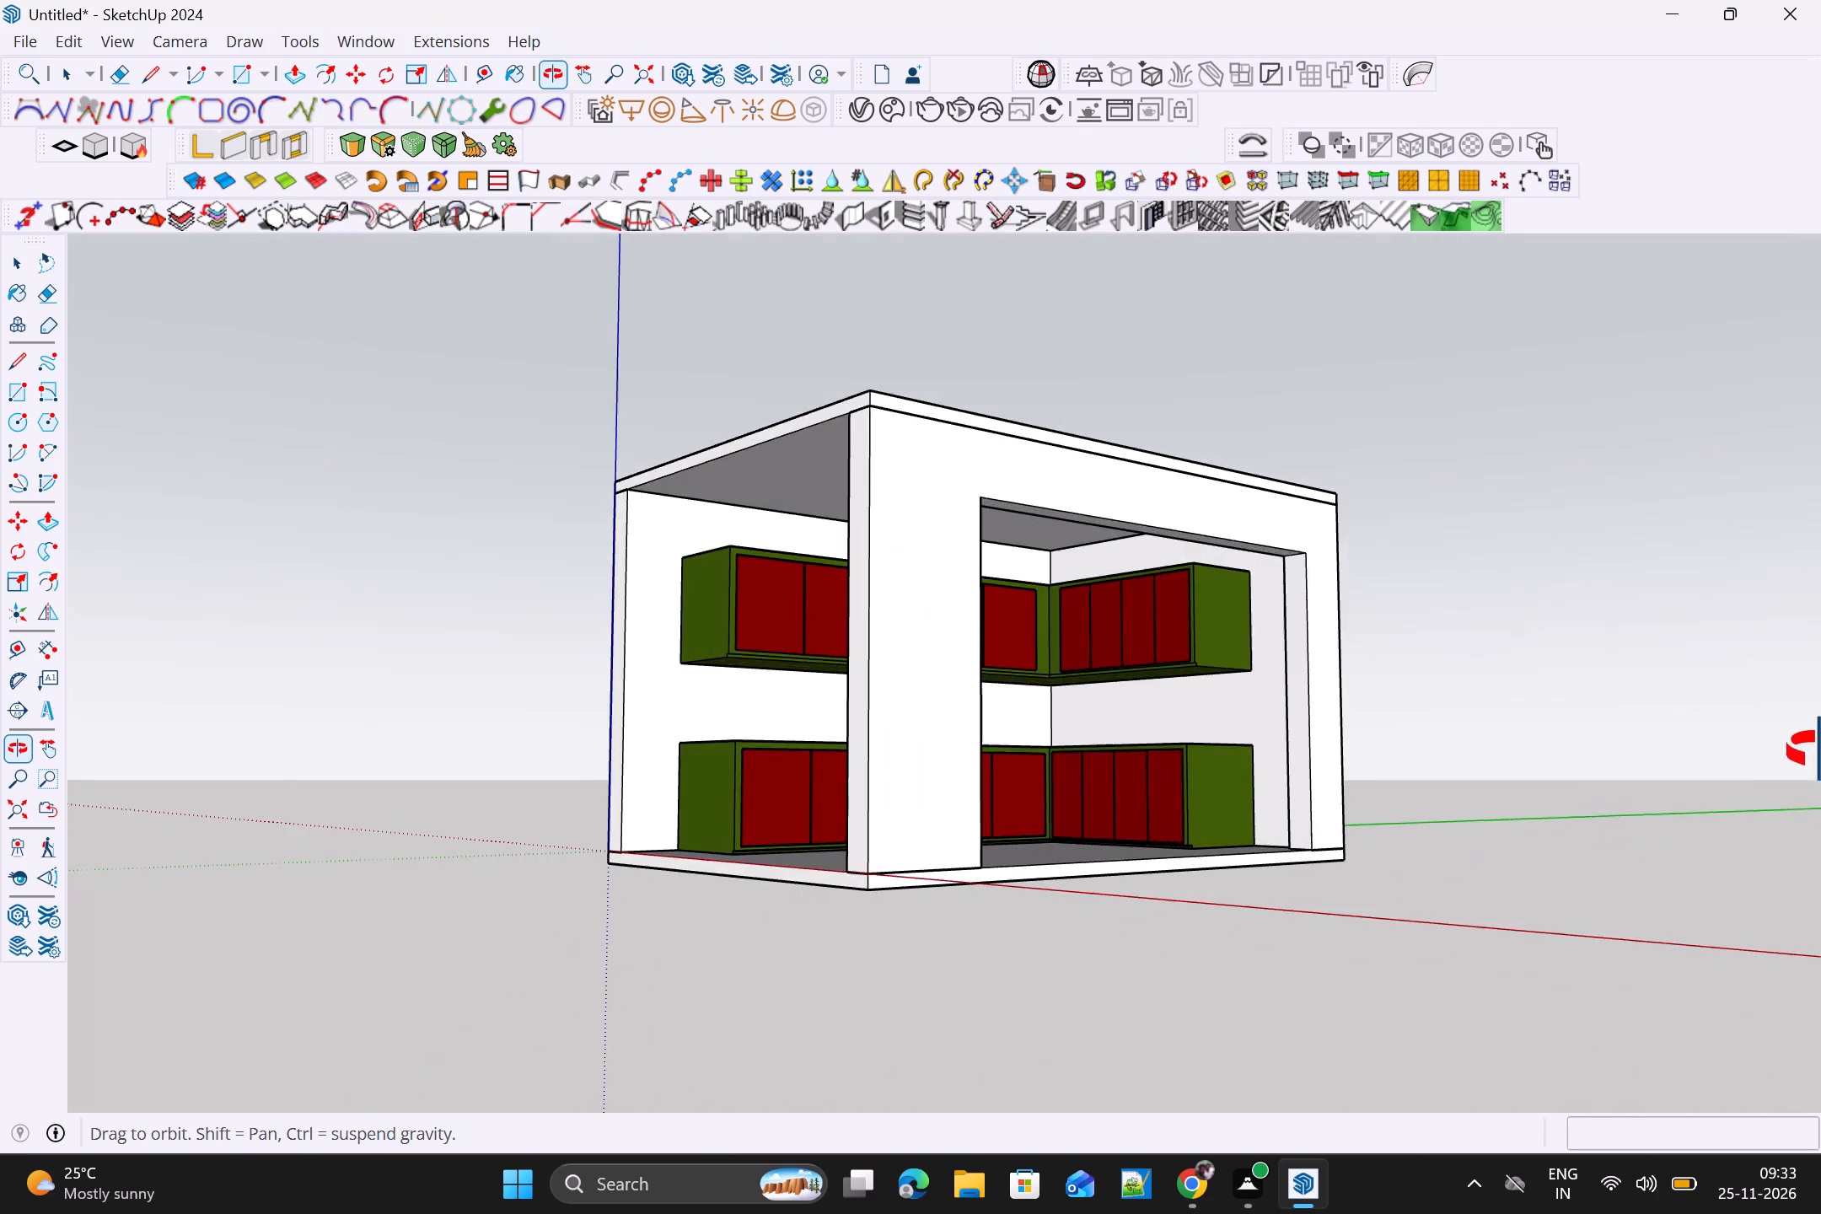
middle_drag(1820, 751, 1511, 841)
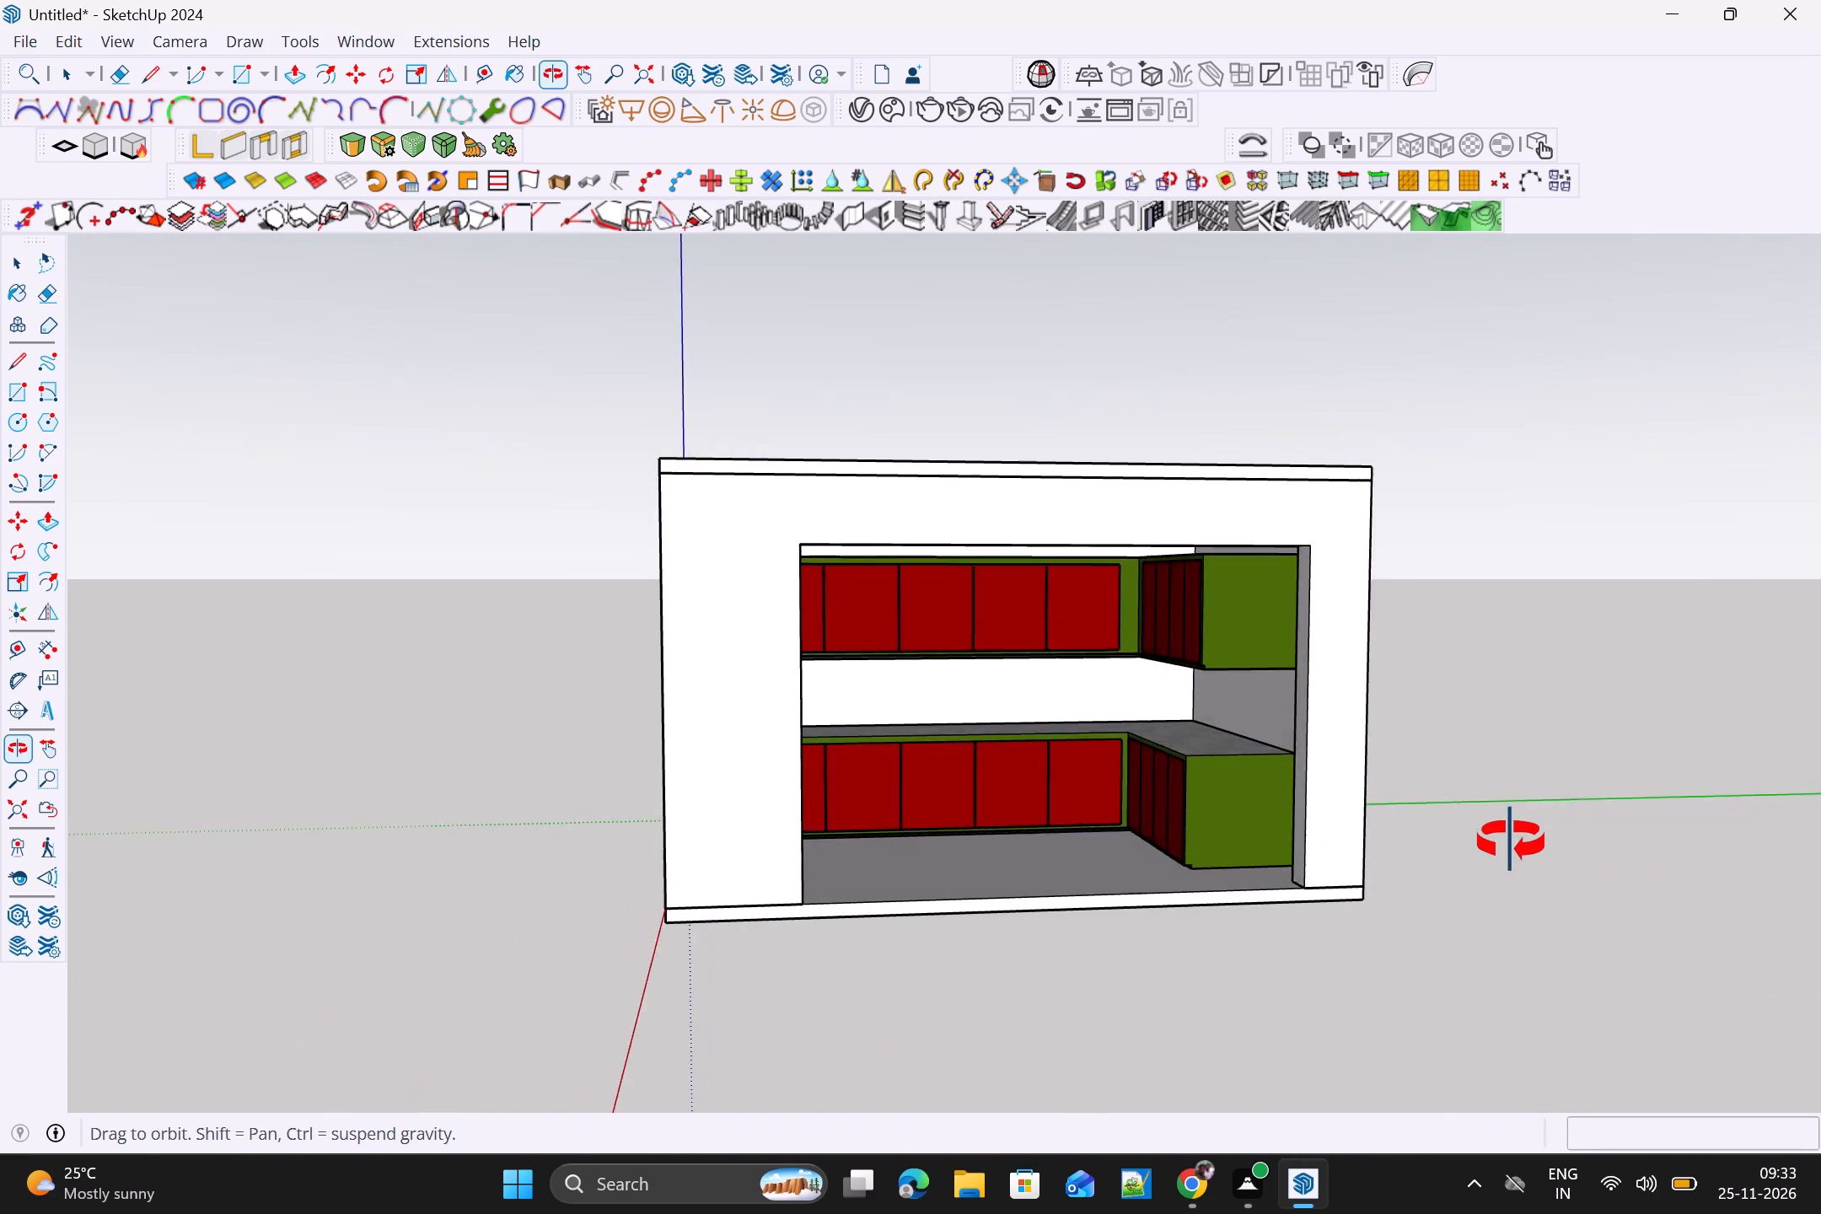
middle_drag(1511, 841, 1820, 813)
scroll(1634, 823, down, 1)
scroll(1260, 760, up, 3)
middle_drag(1201, 768, 1200, 806)
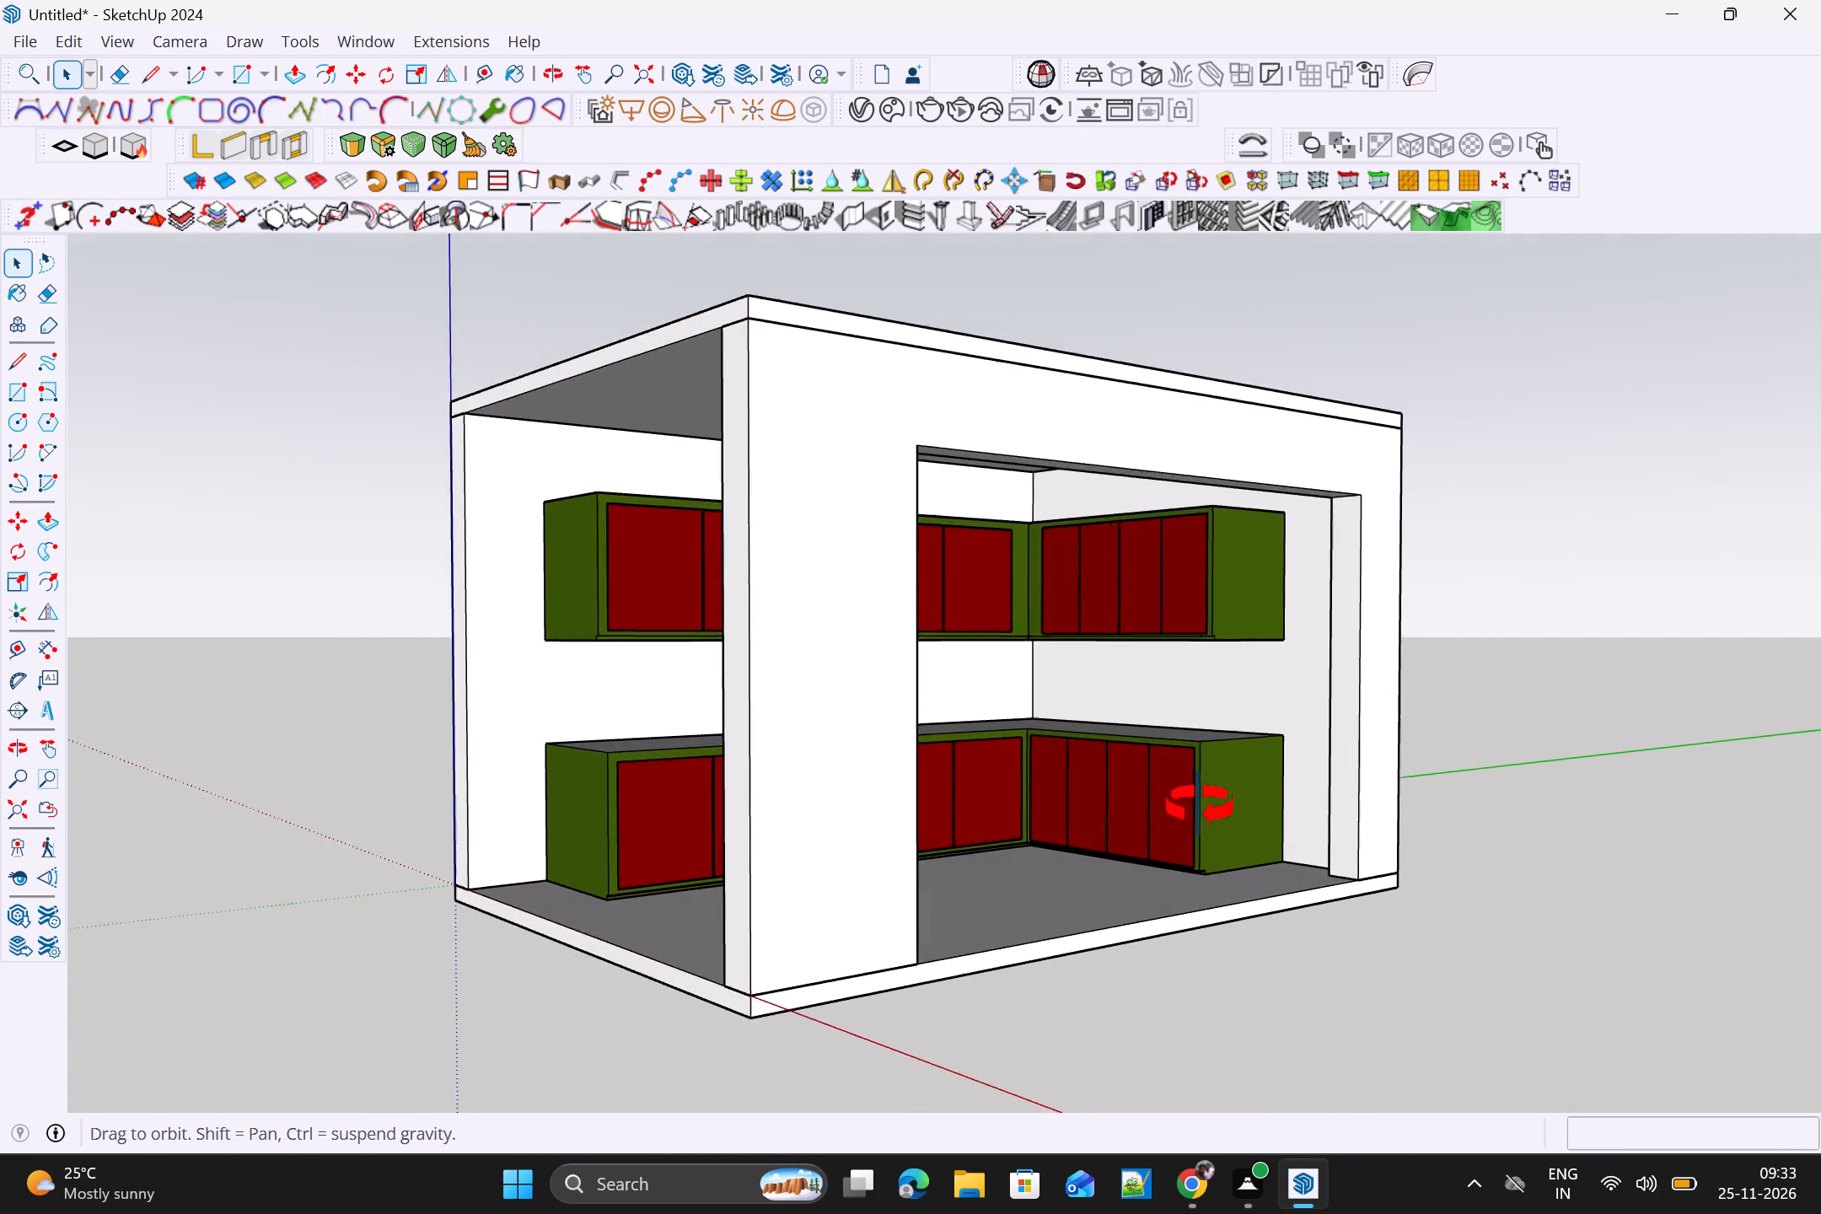
middle_drag(1200, 806, 920, 772)
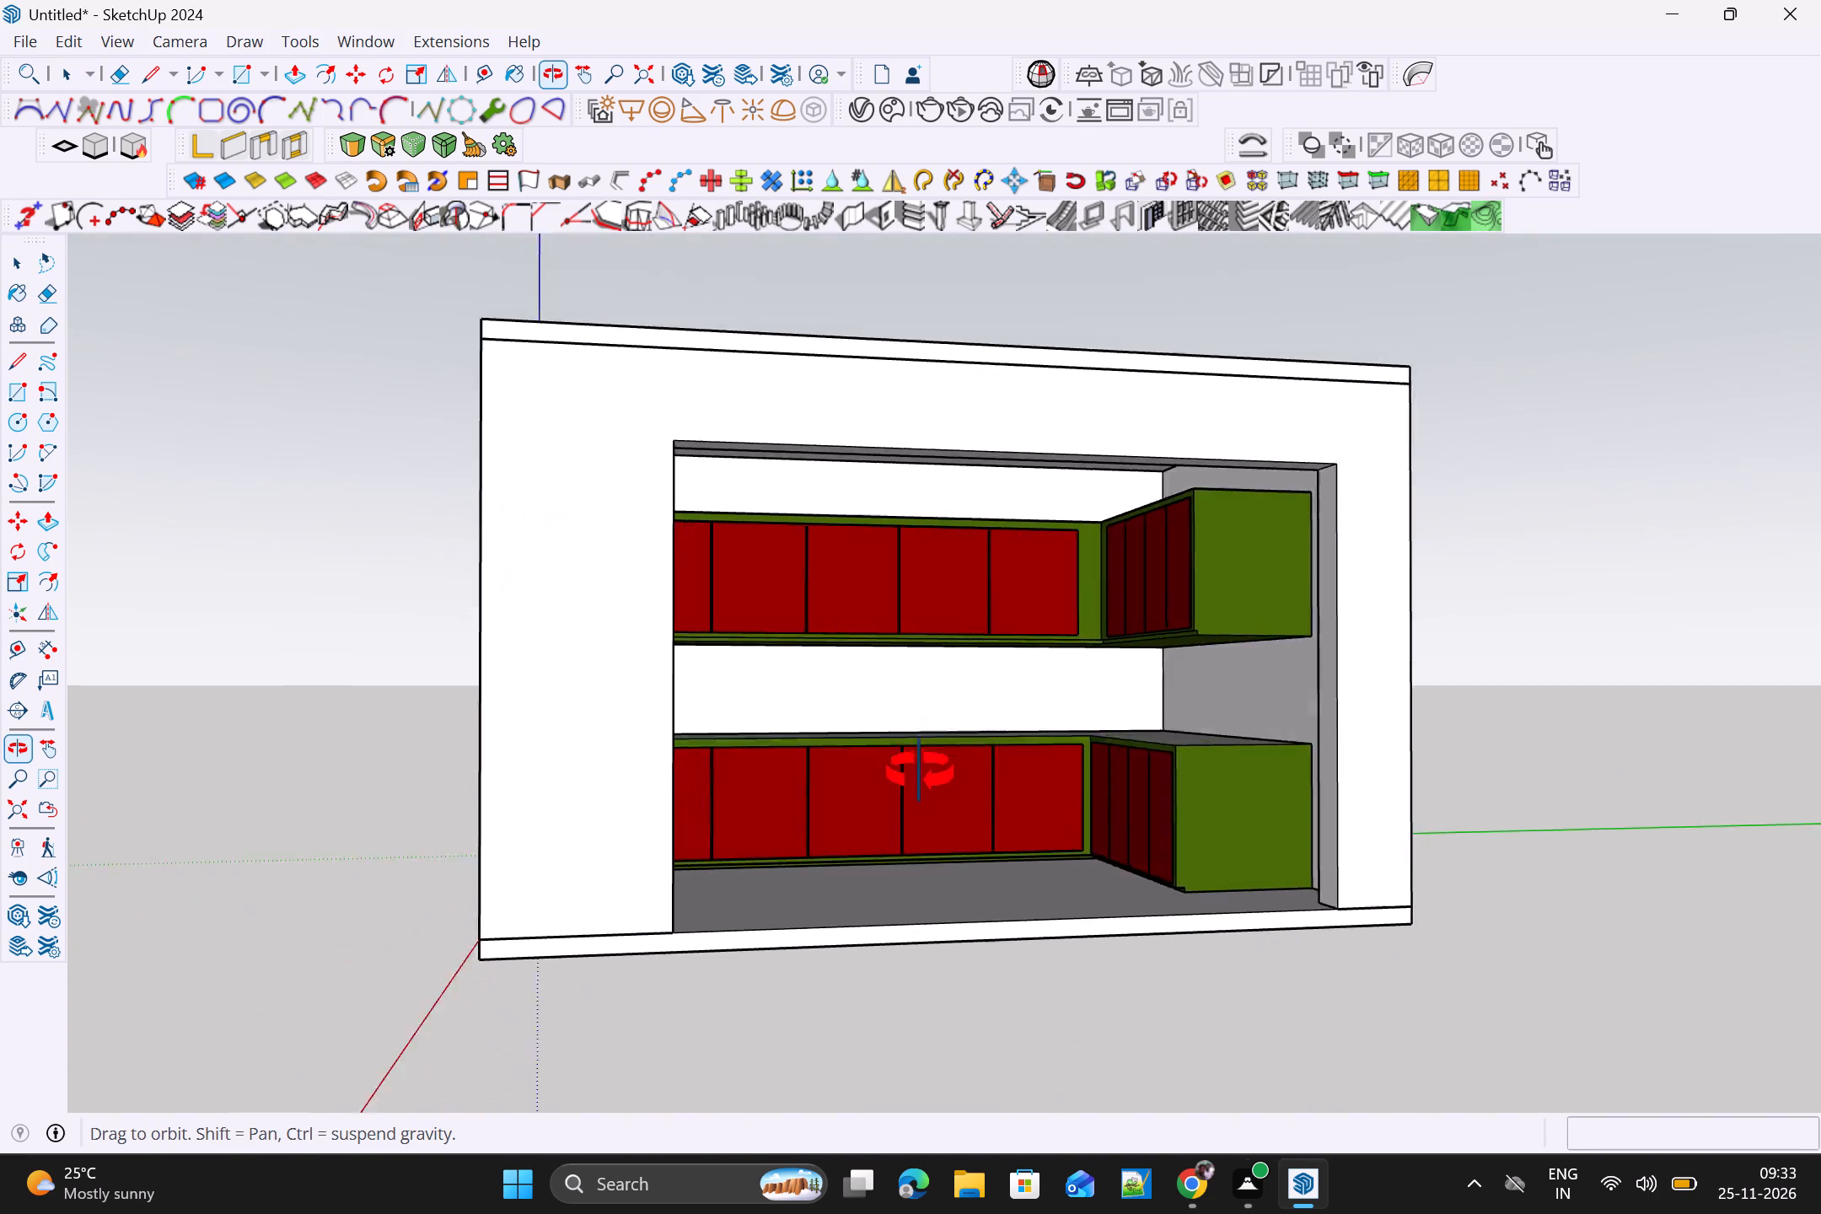
middle_drag(920, 772, 1356, 799)
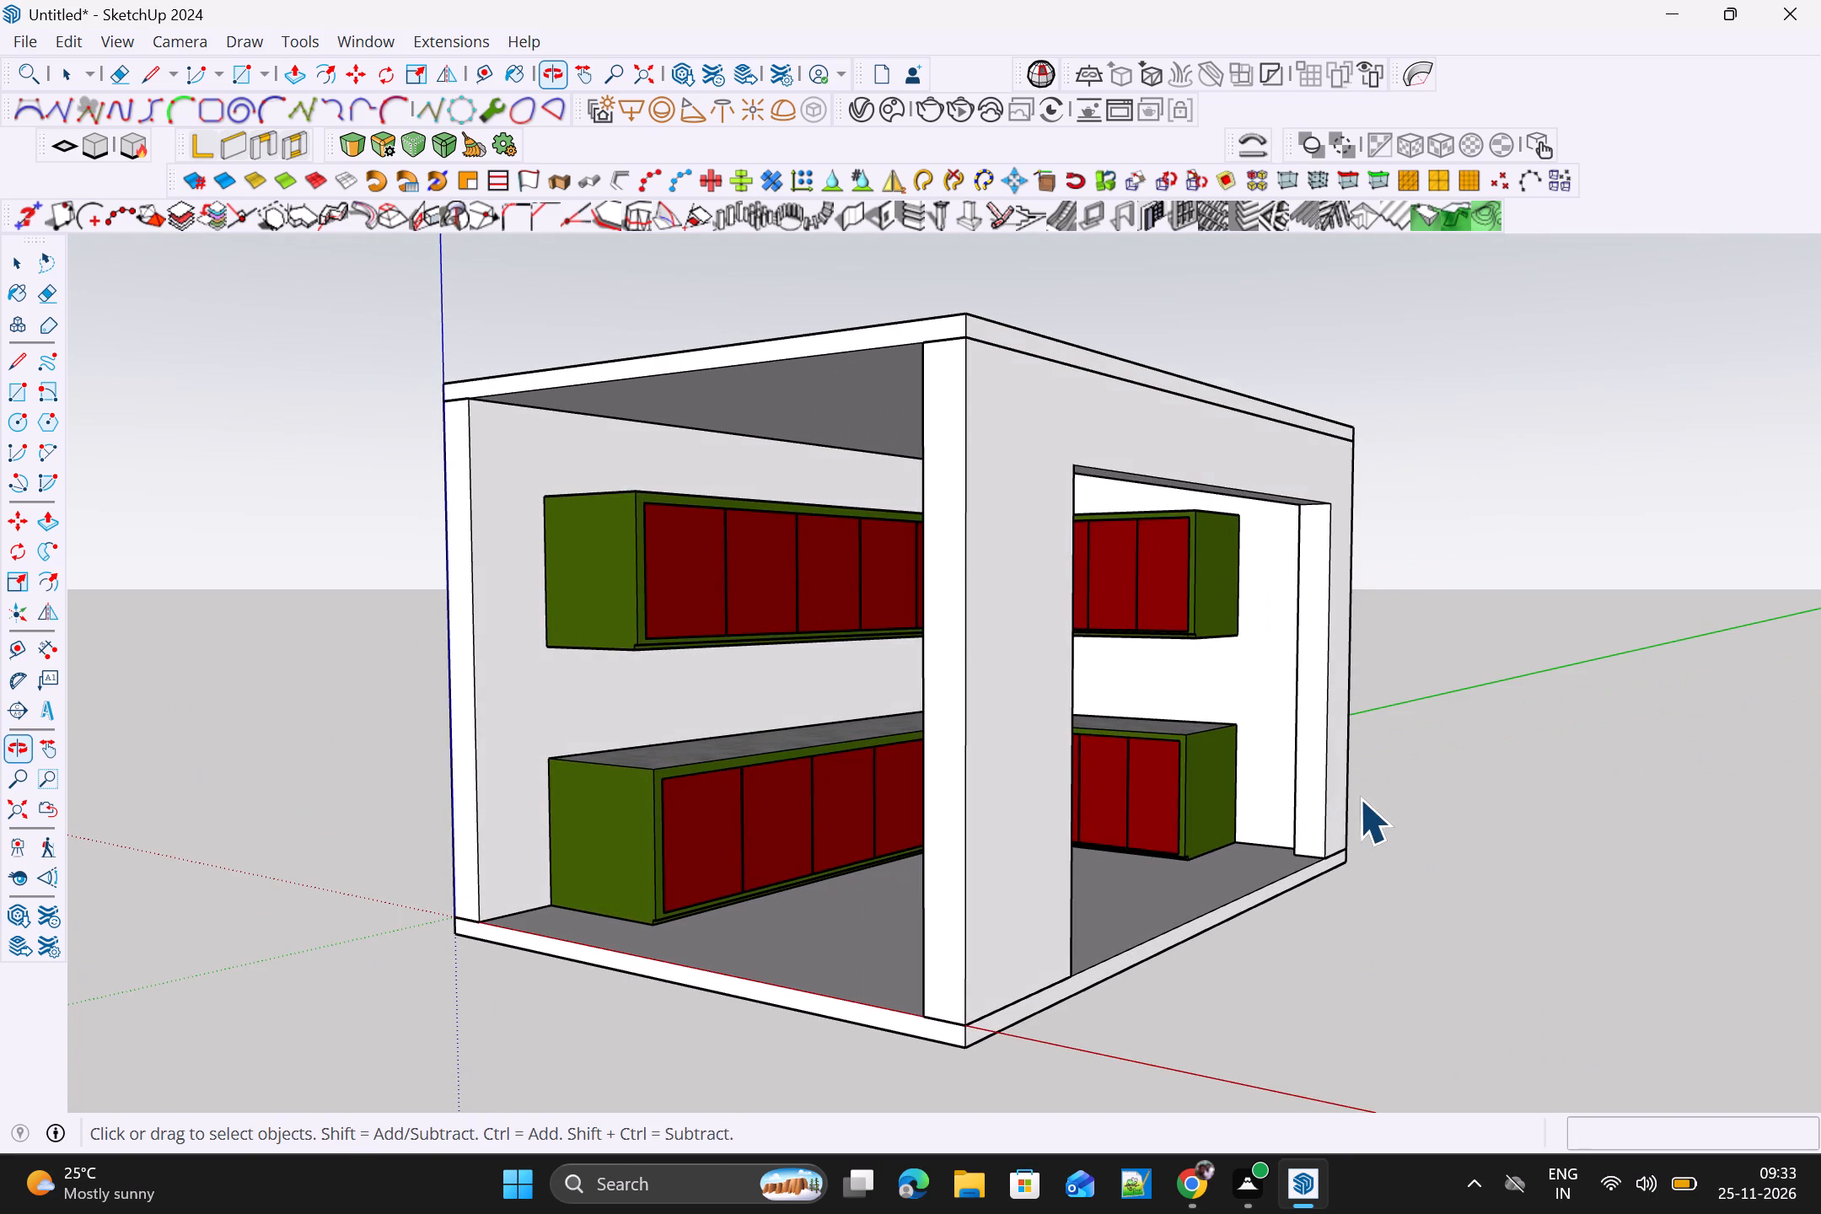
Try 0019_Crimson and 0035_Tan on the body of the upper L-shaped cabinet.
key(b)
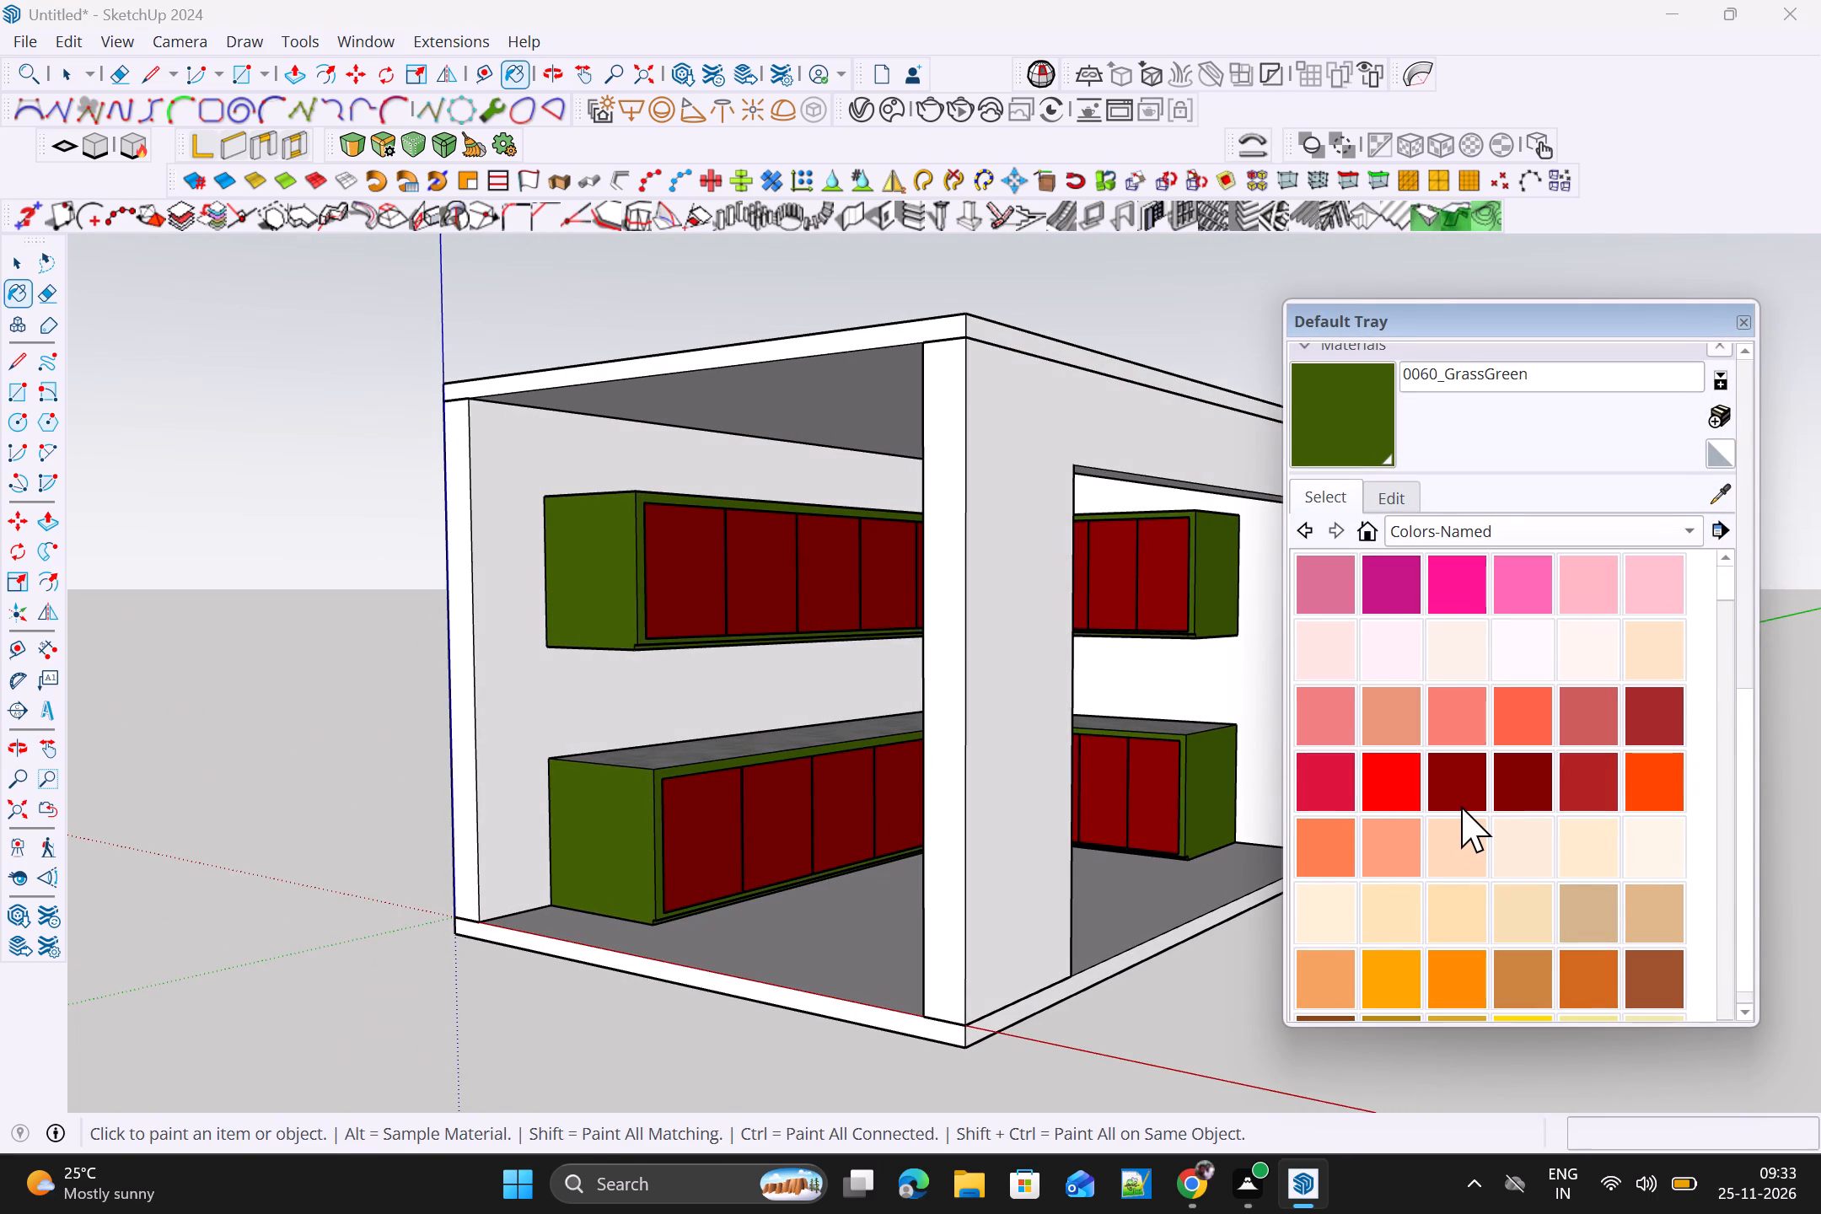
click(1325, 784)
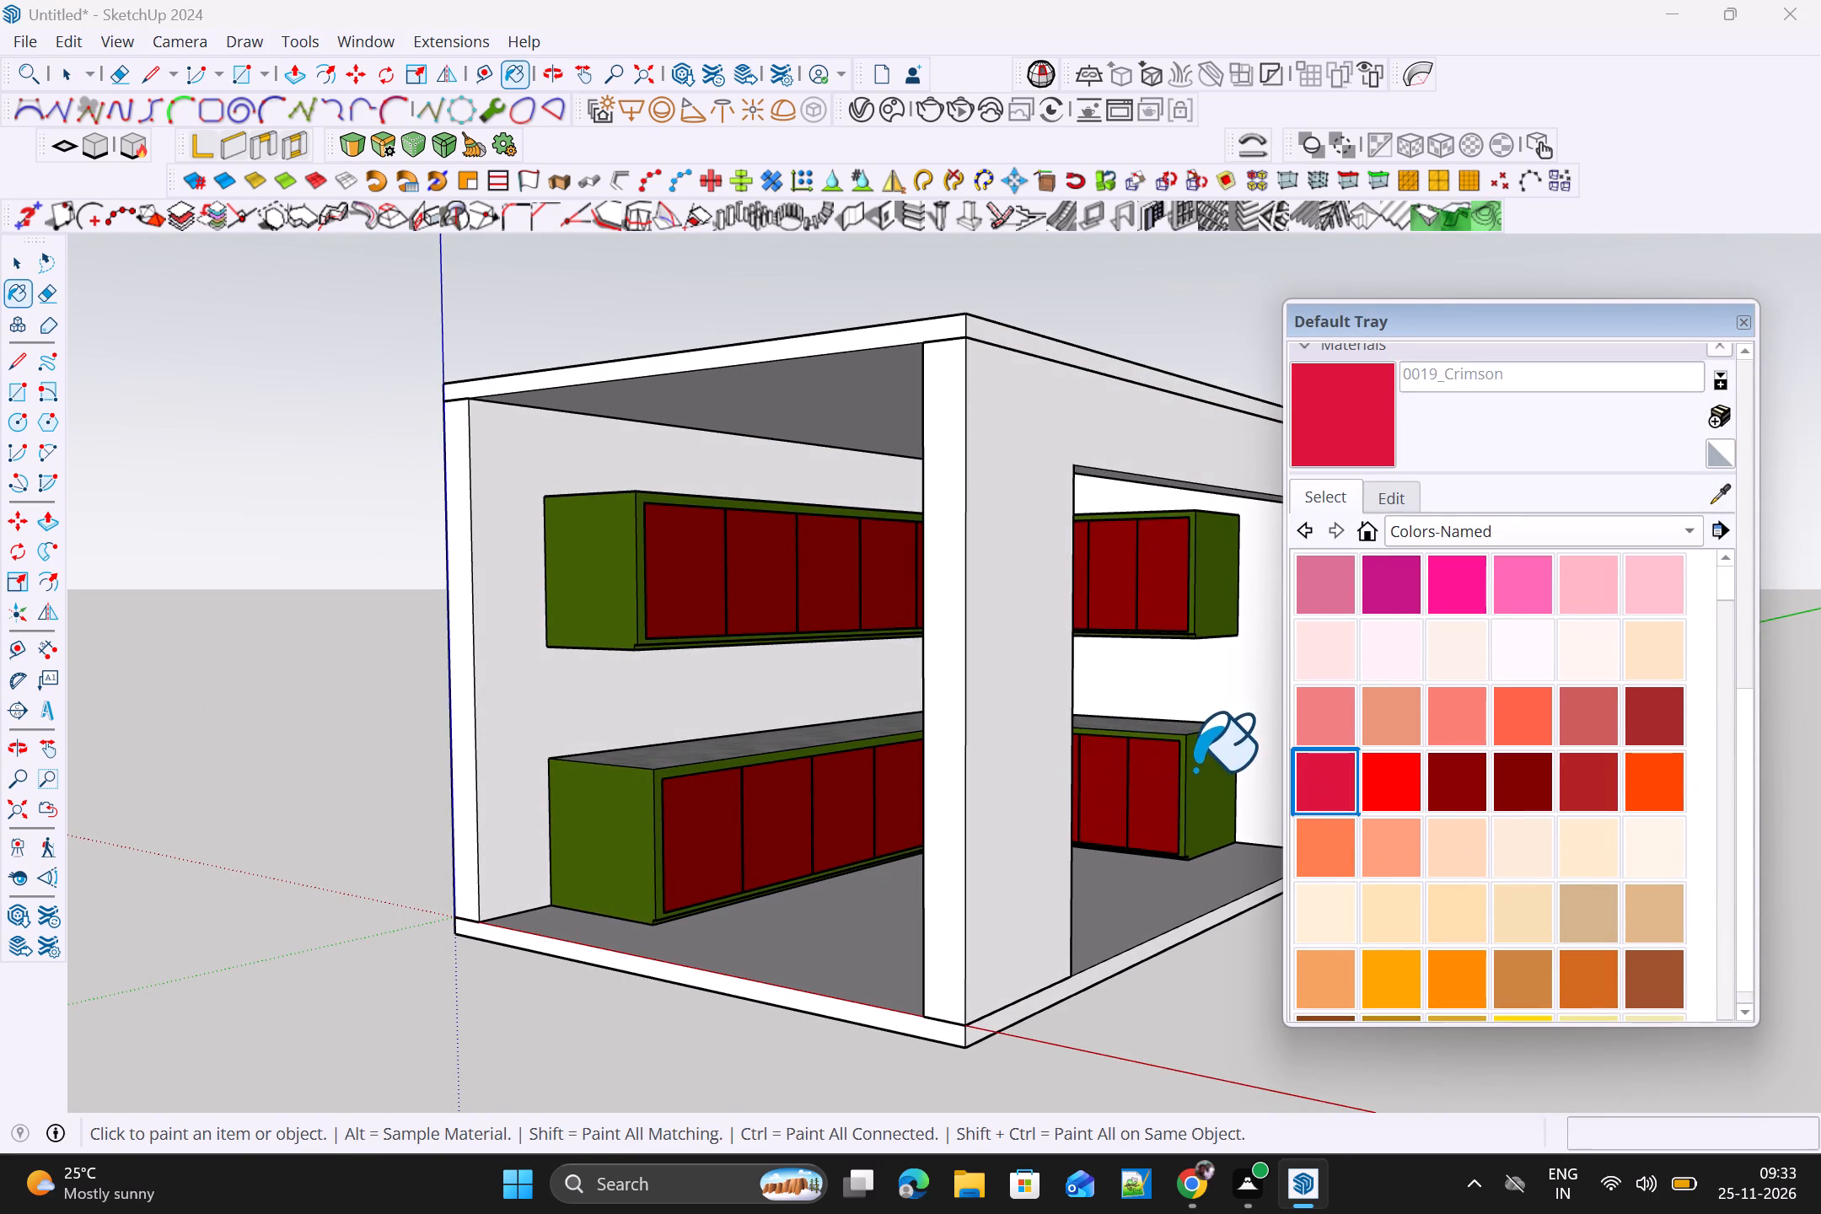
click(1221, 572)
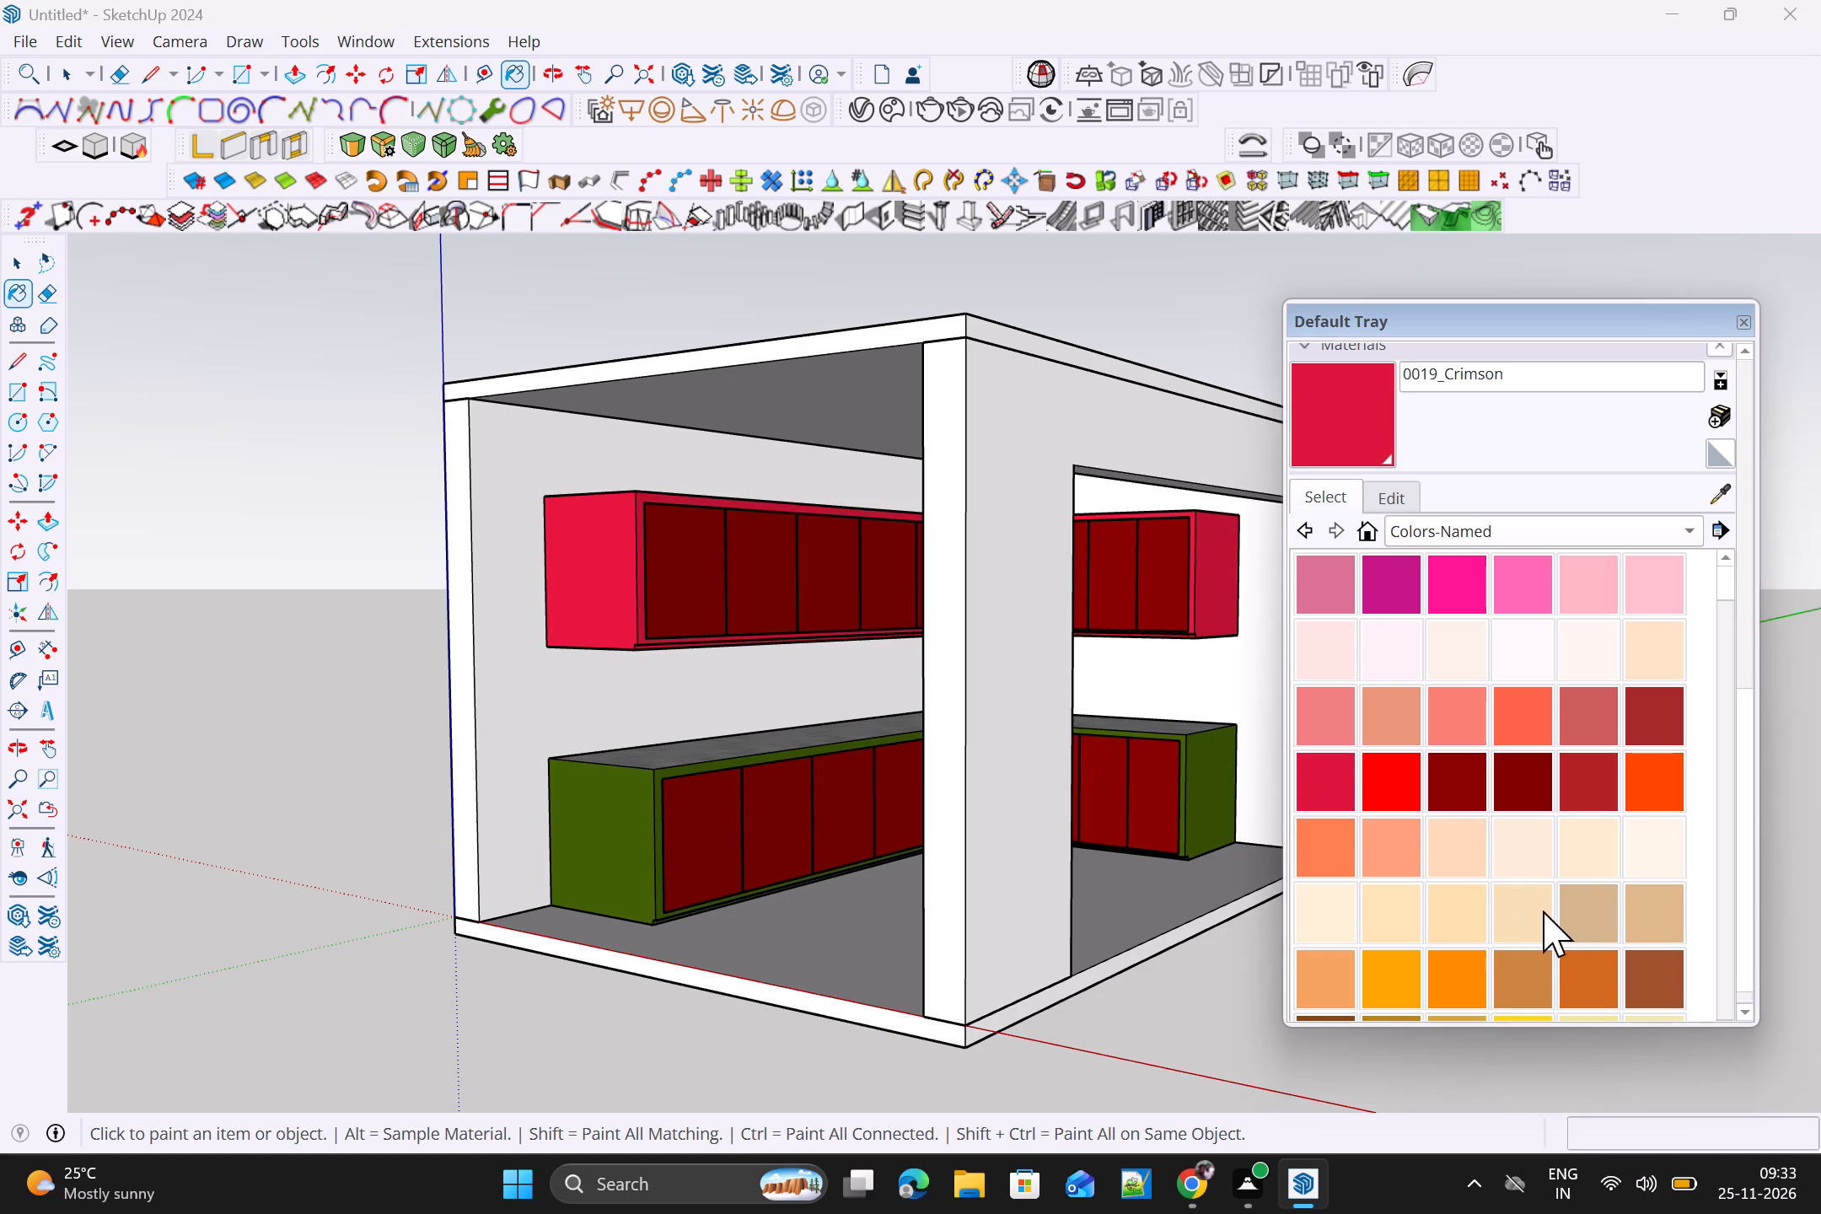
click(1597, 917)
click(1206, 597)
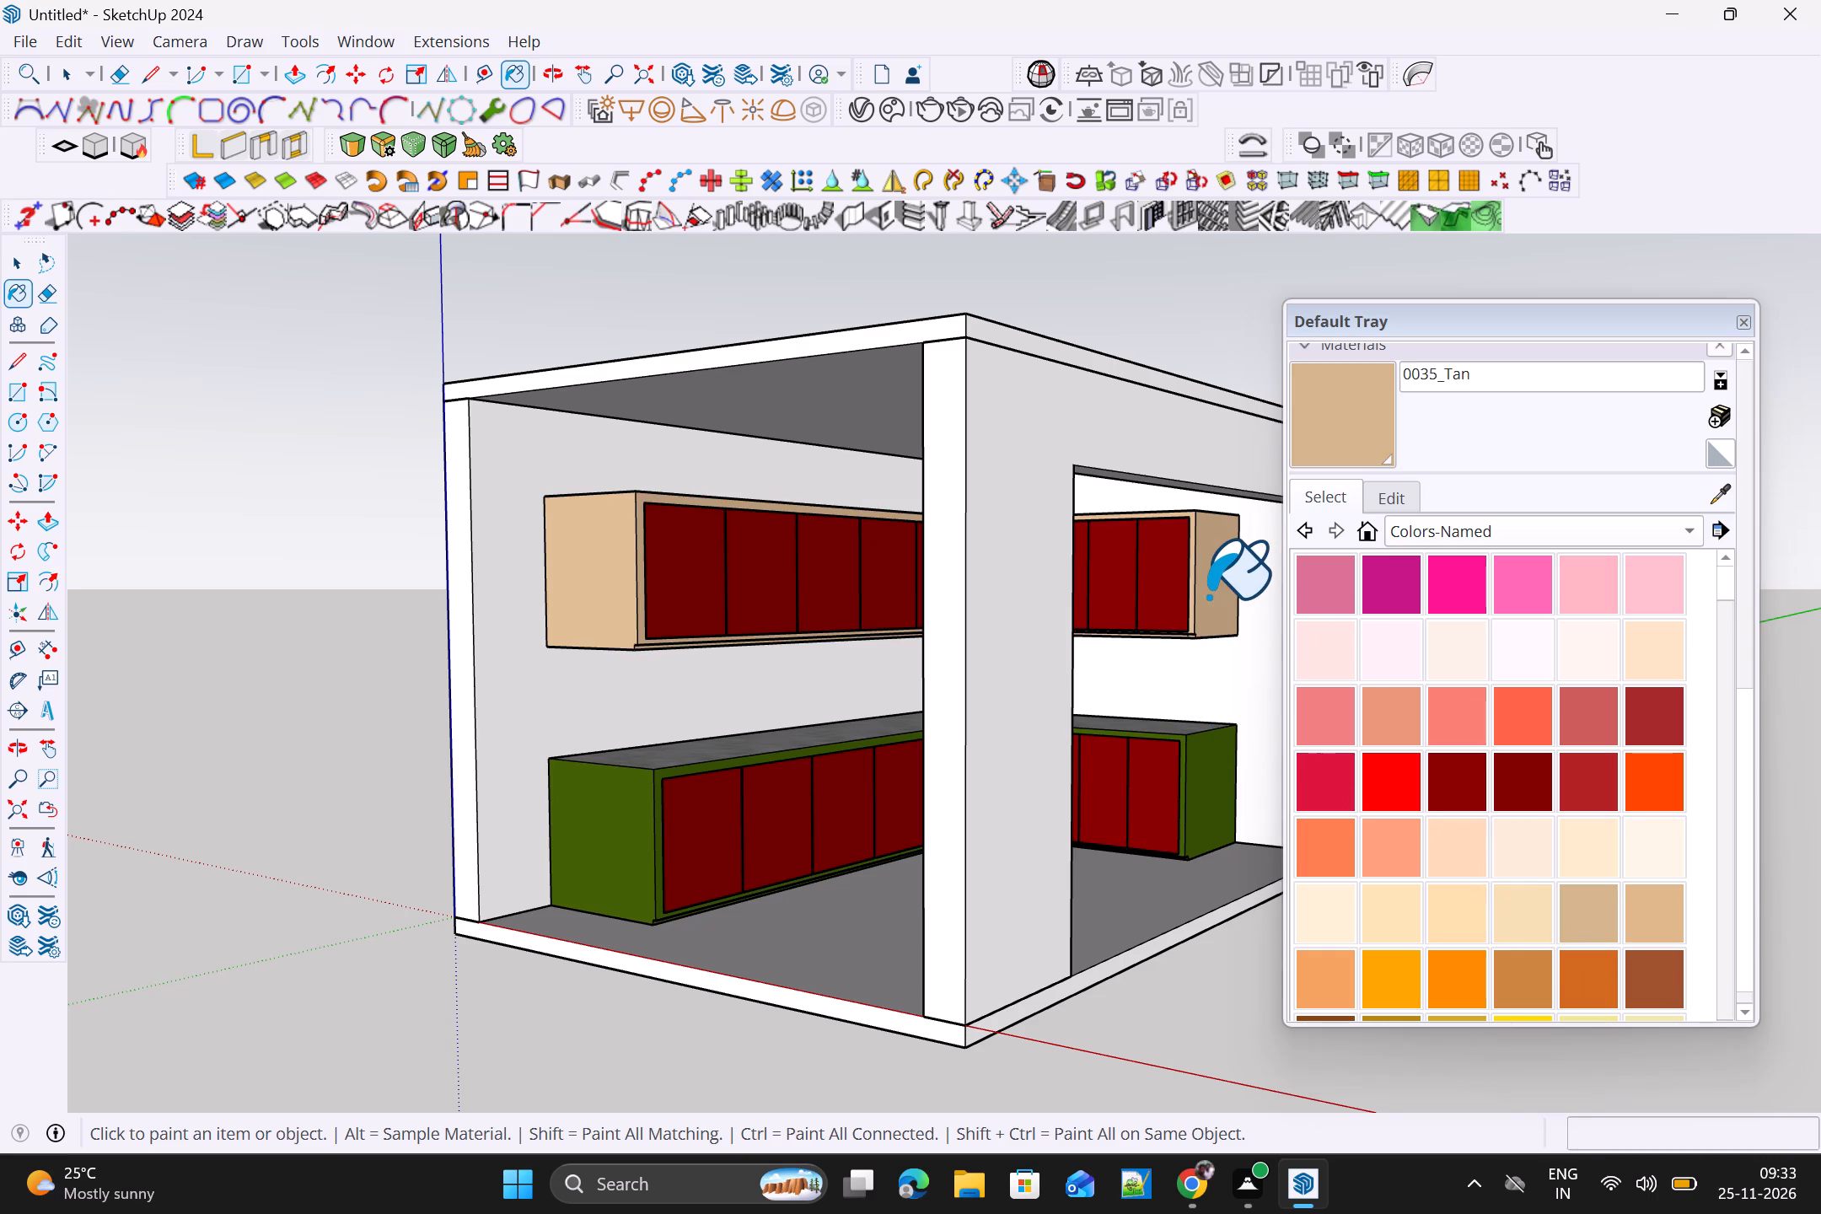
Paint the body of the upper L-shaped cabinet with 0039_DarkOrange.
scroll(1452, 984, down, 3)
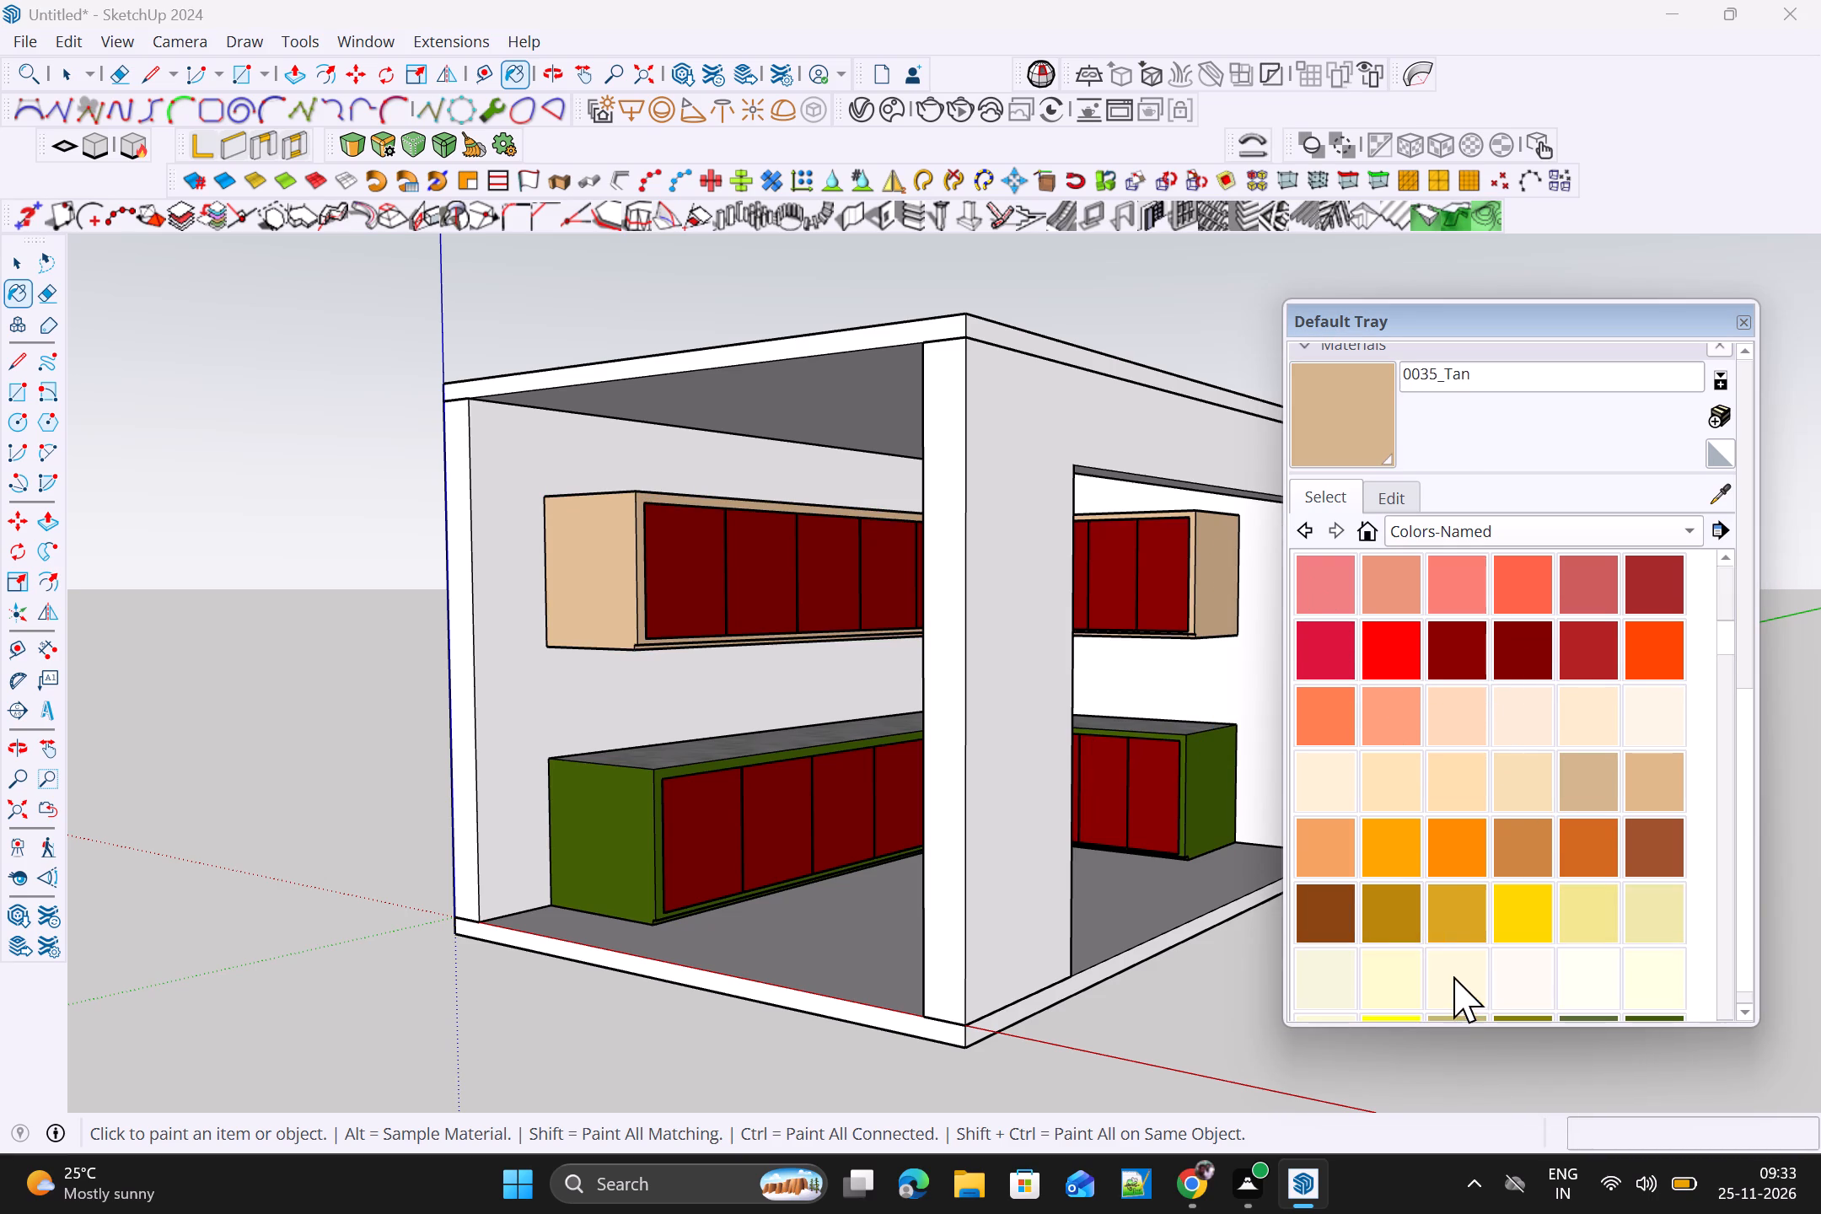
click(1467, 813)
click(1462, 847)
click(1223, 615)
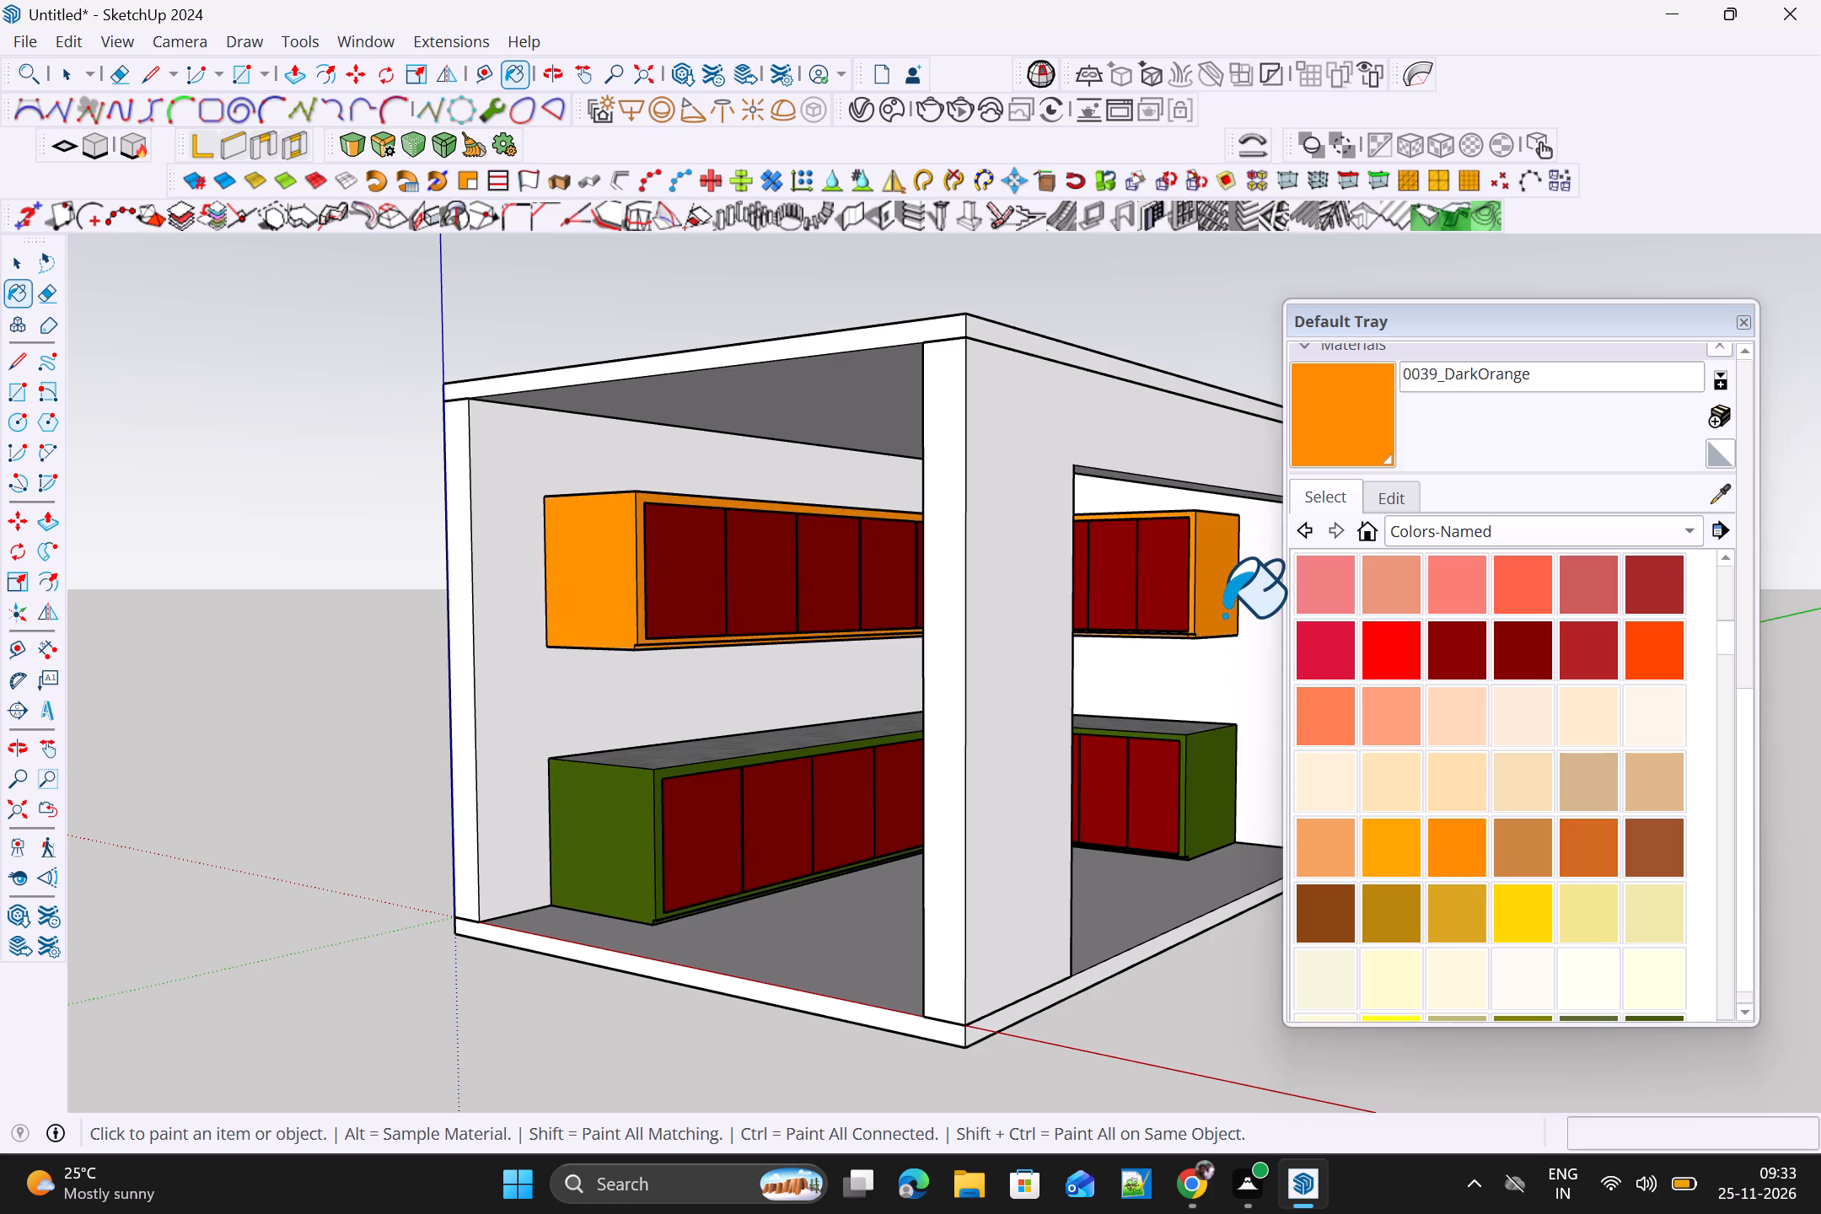
Paint the body of the upper L-shaped cabinet with 0056_Yellow.
scroll(1383, 841, down, 1)
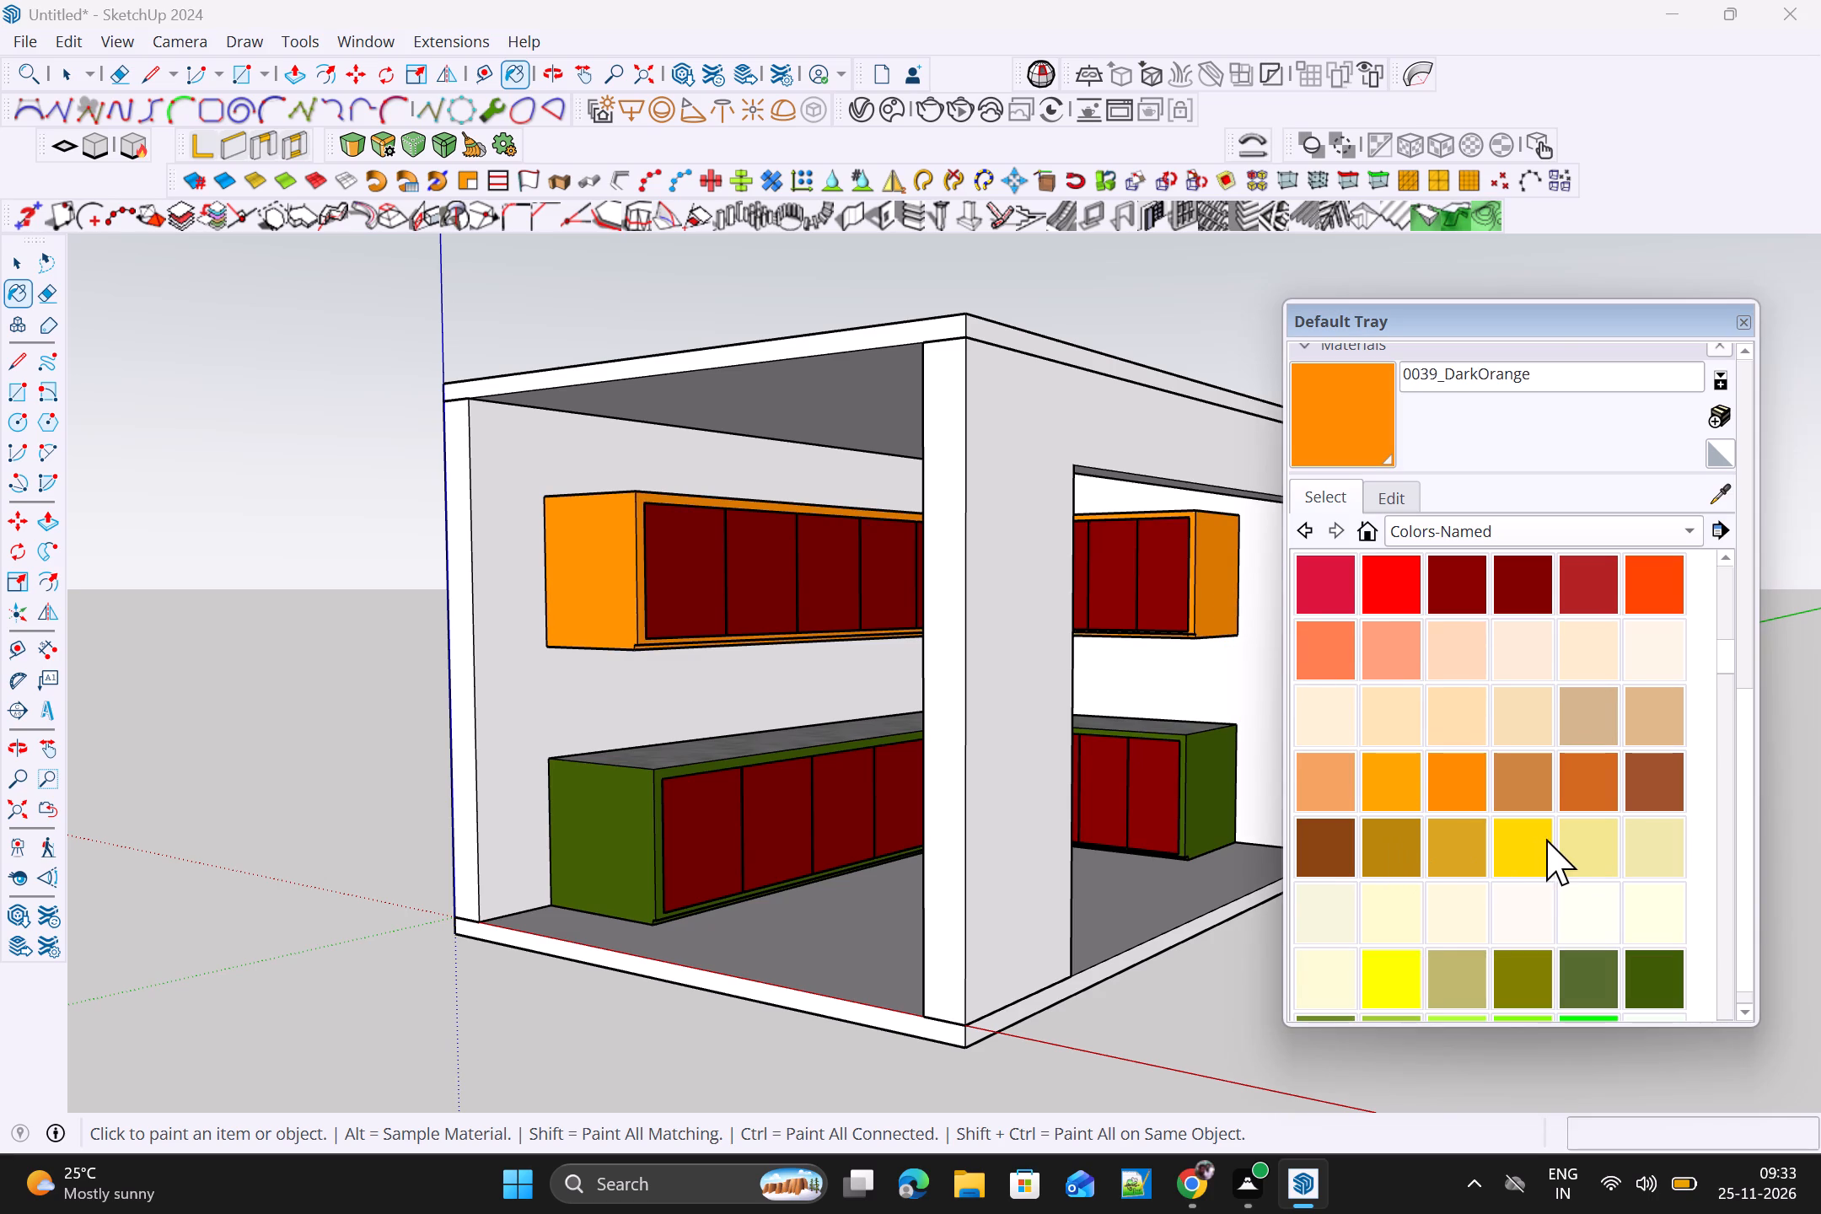
scroll(1541, 863, down, 2)
click(1391, 838)
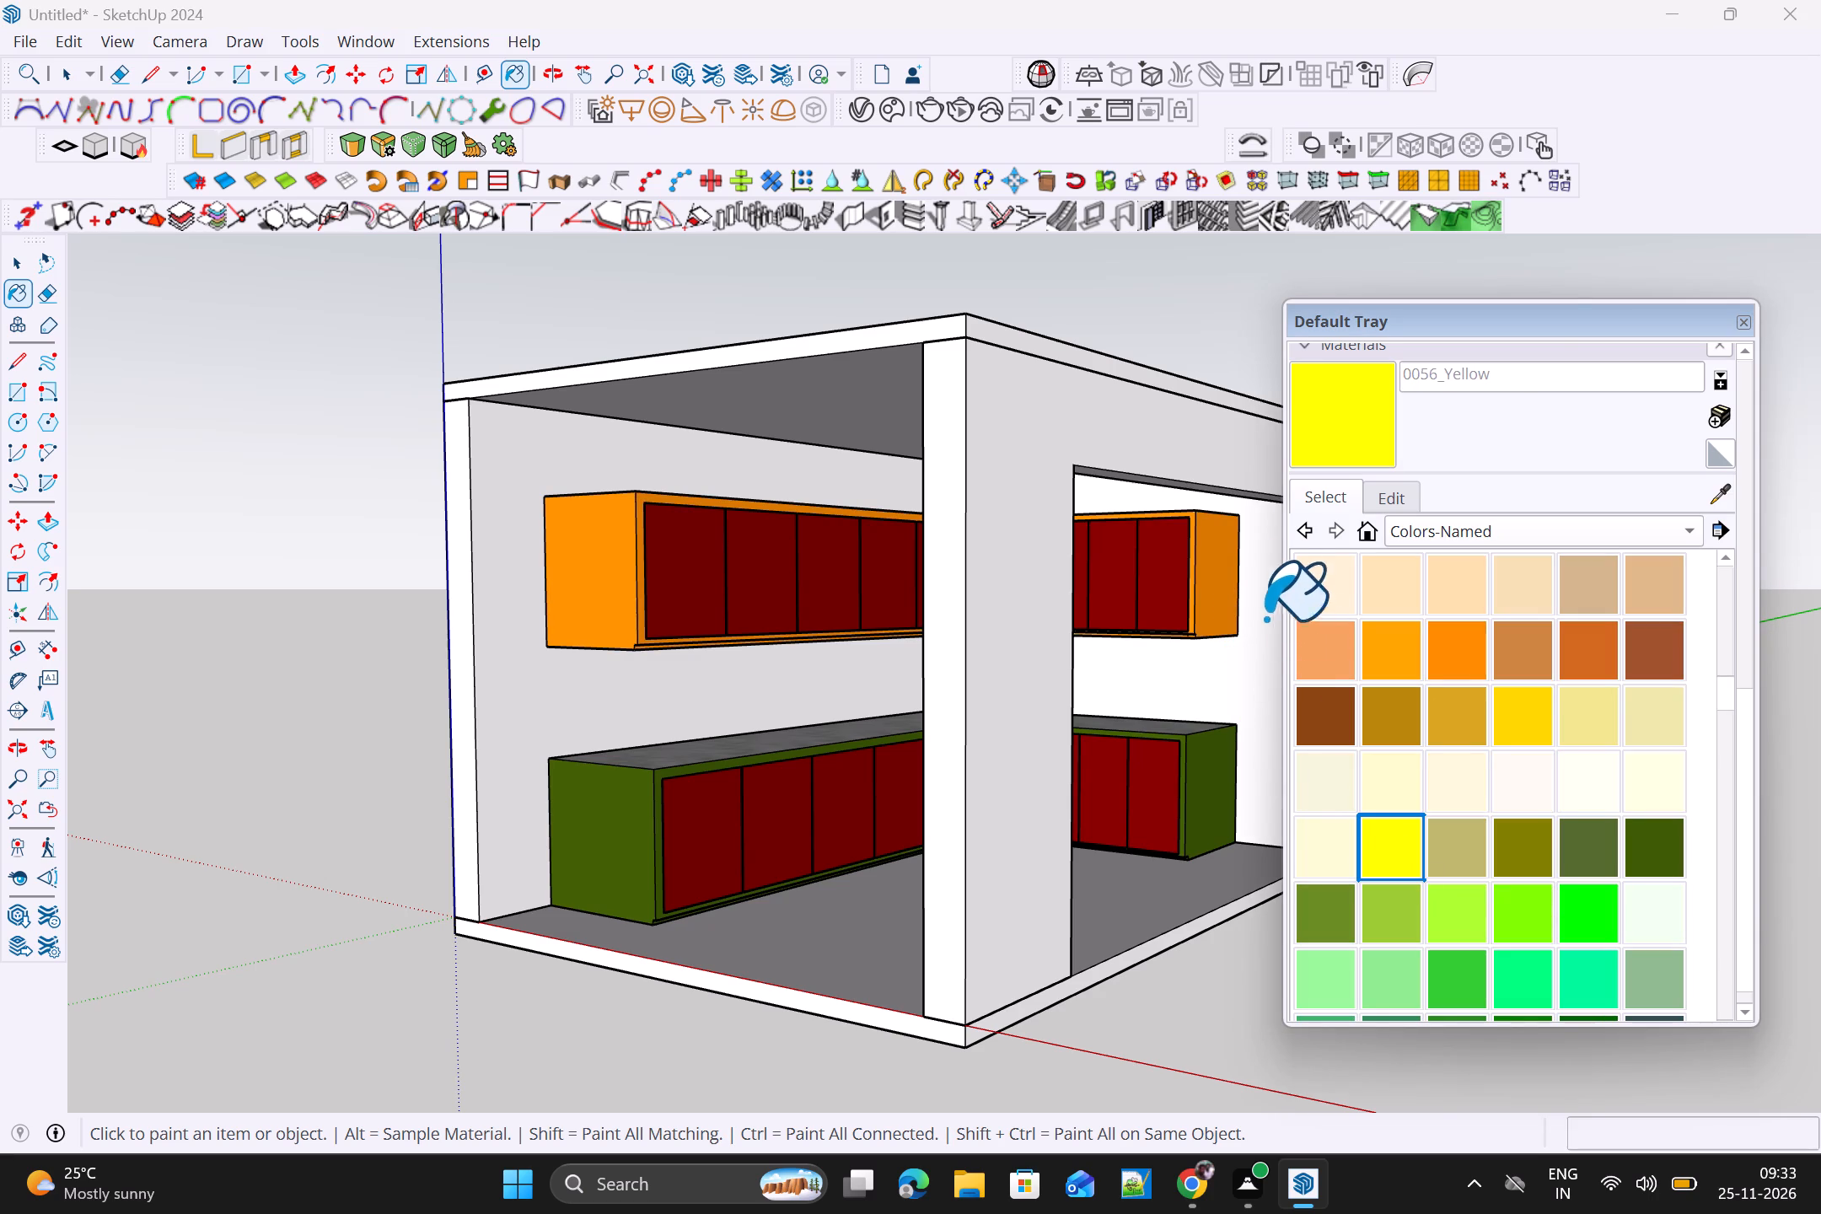
click(1227, 583)
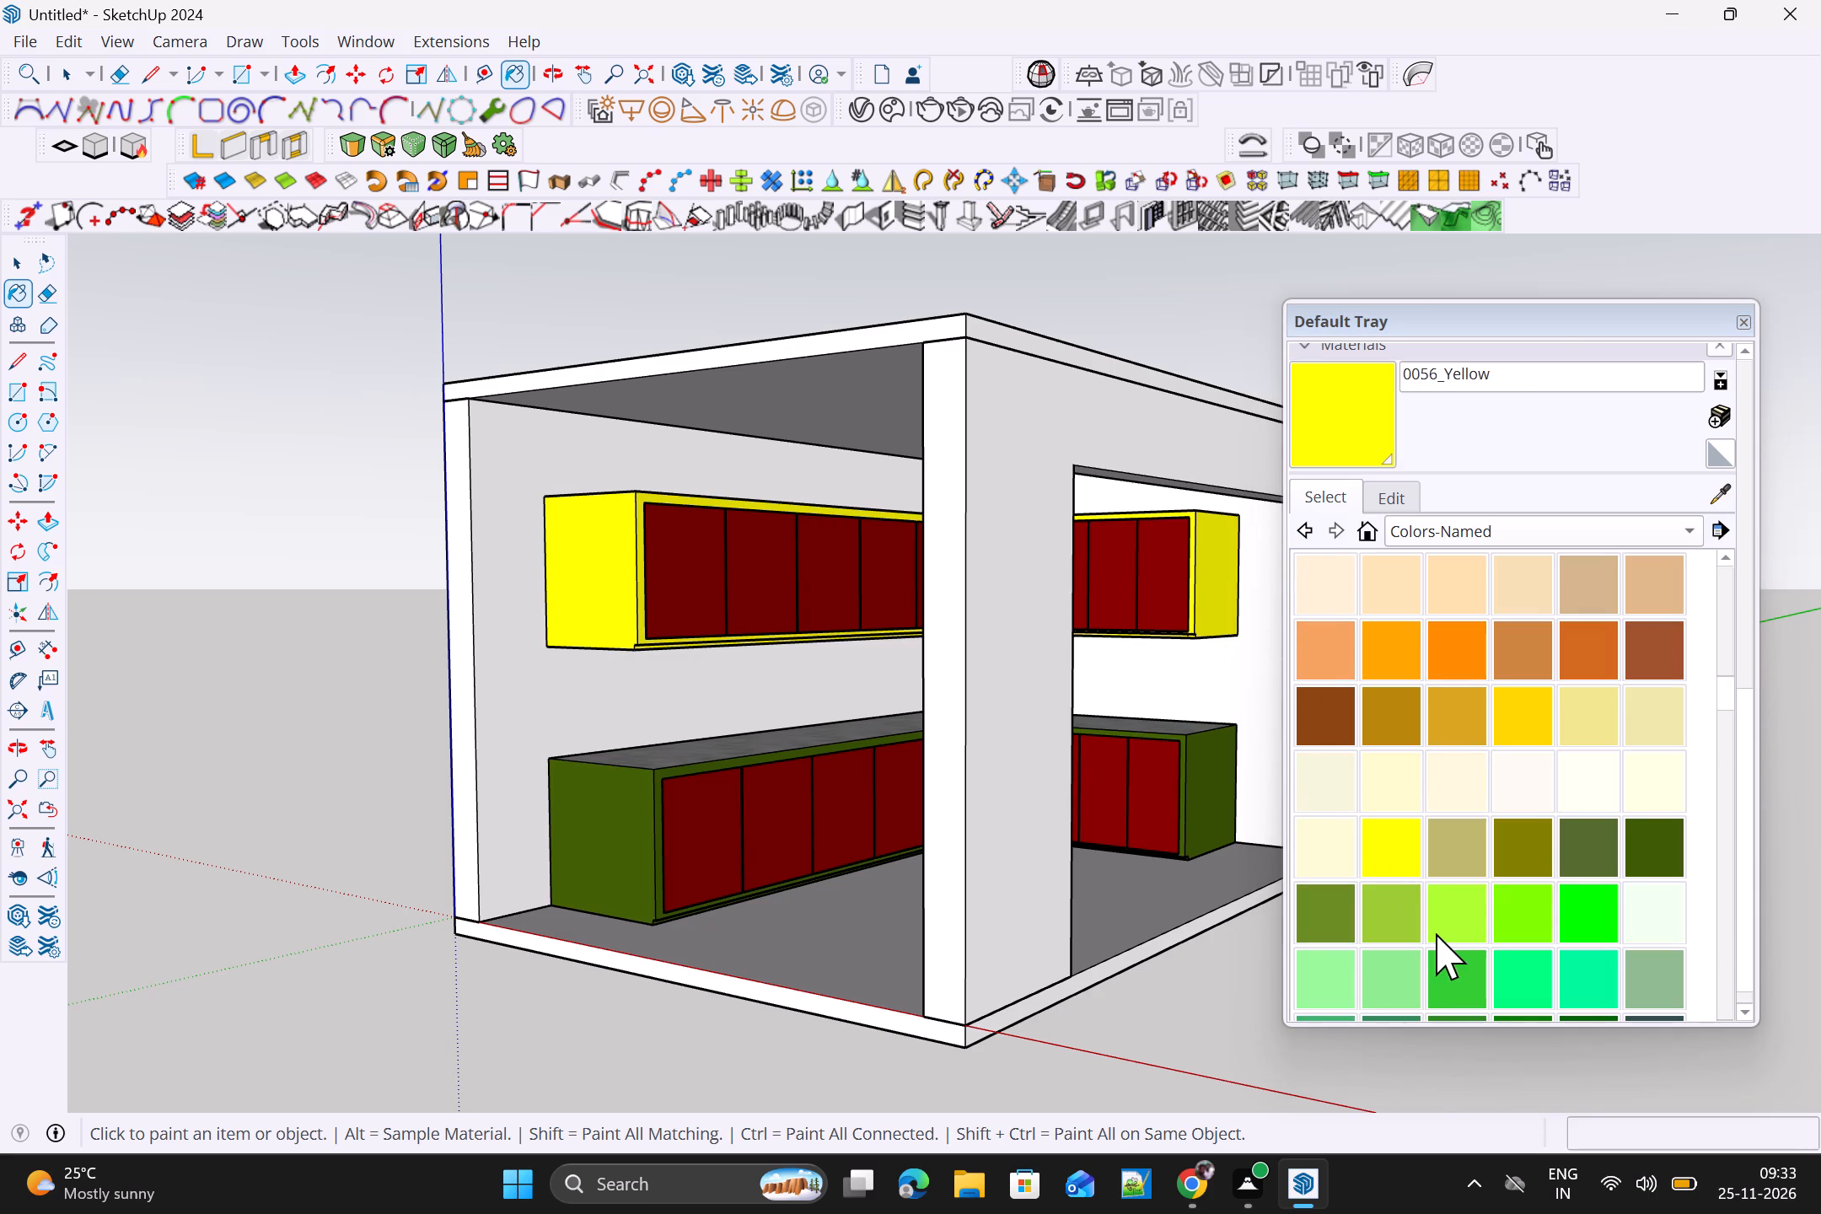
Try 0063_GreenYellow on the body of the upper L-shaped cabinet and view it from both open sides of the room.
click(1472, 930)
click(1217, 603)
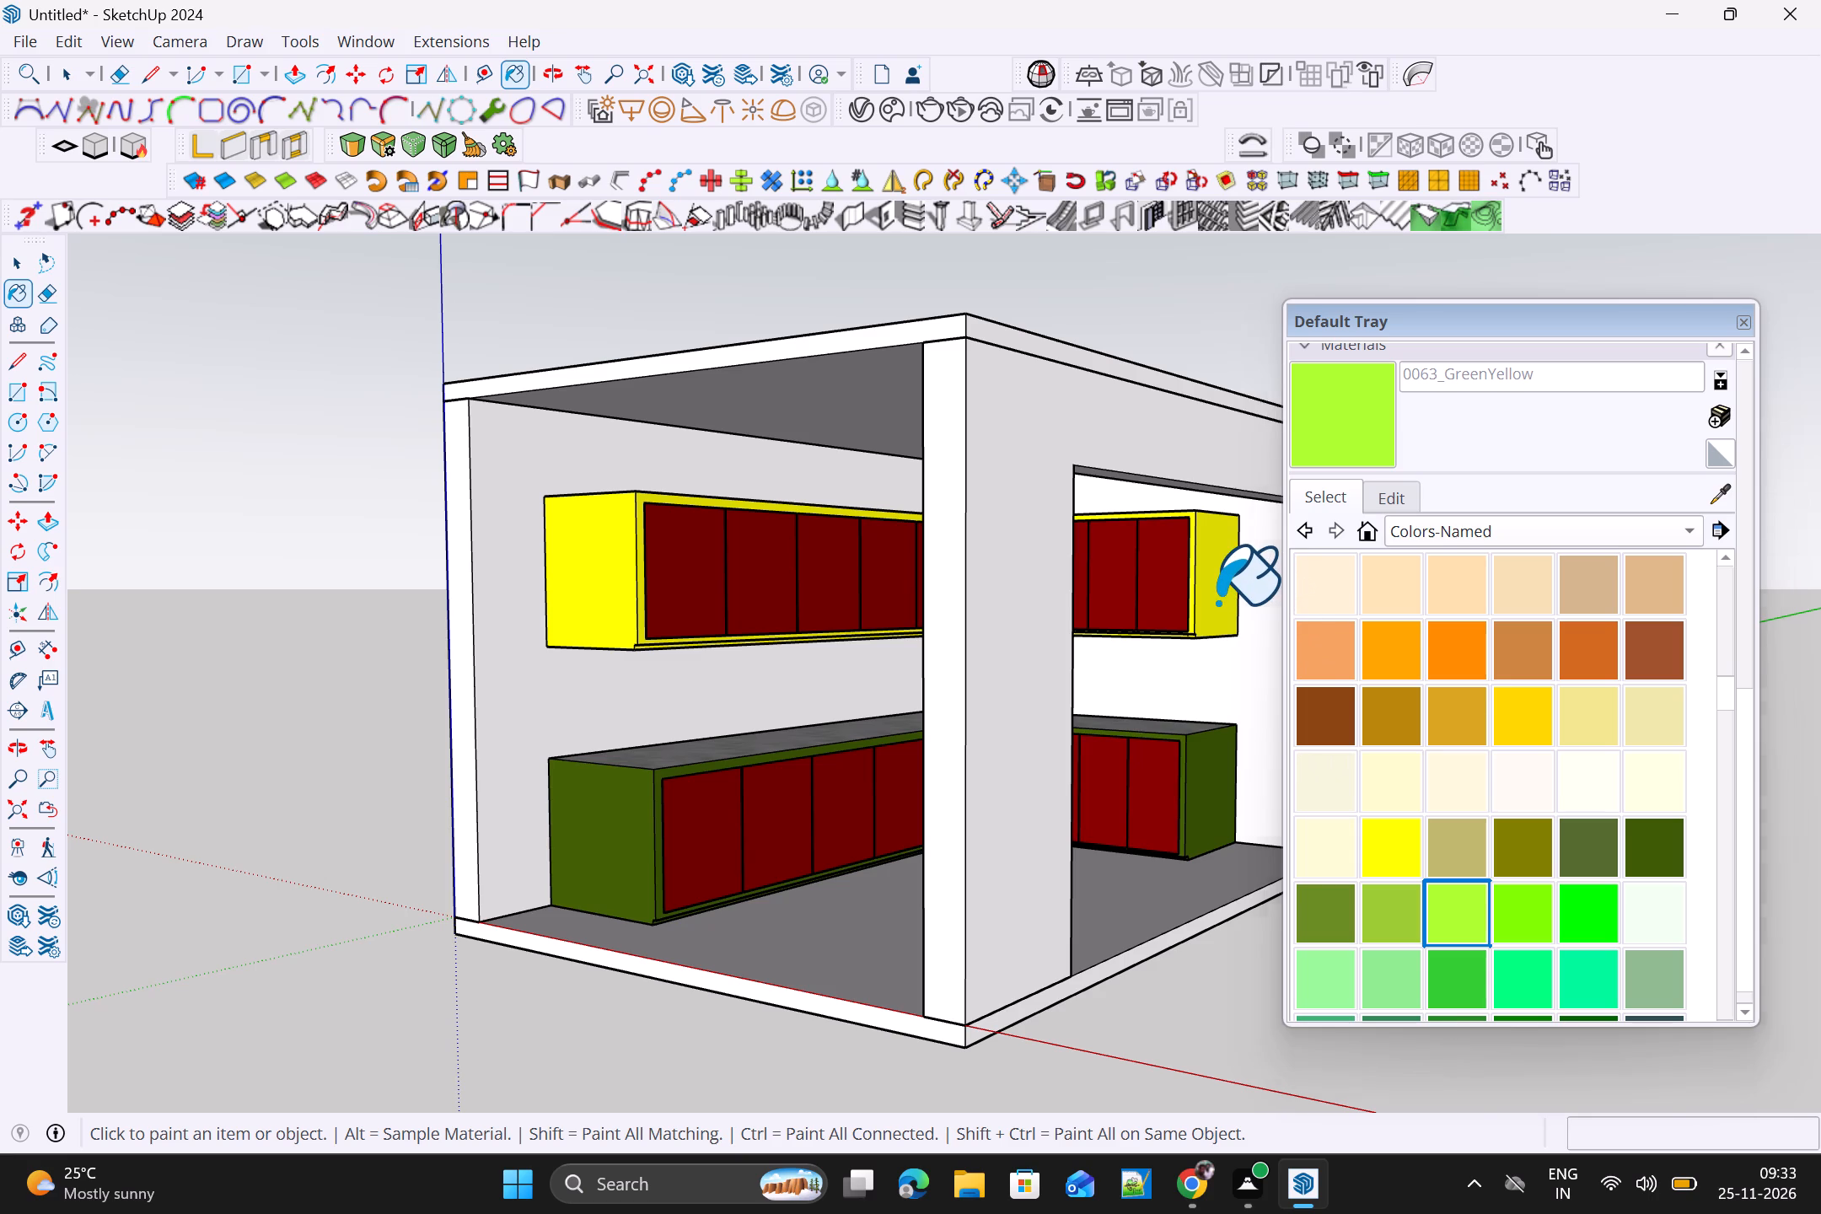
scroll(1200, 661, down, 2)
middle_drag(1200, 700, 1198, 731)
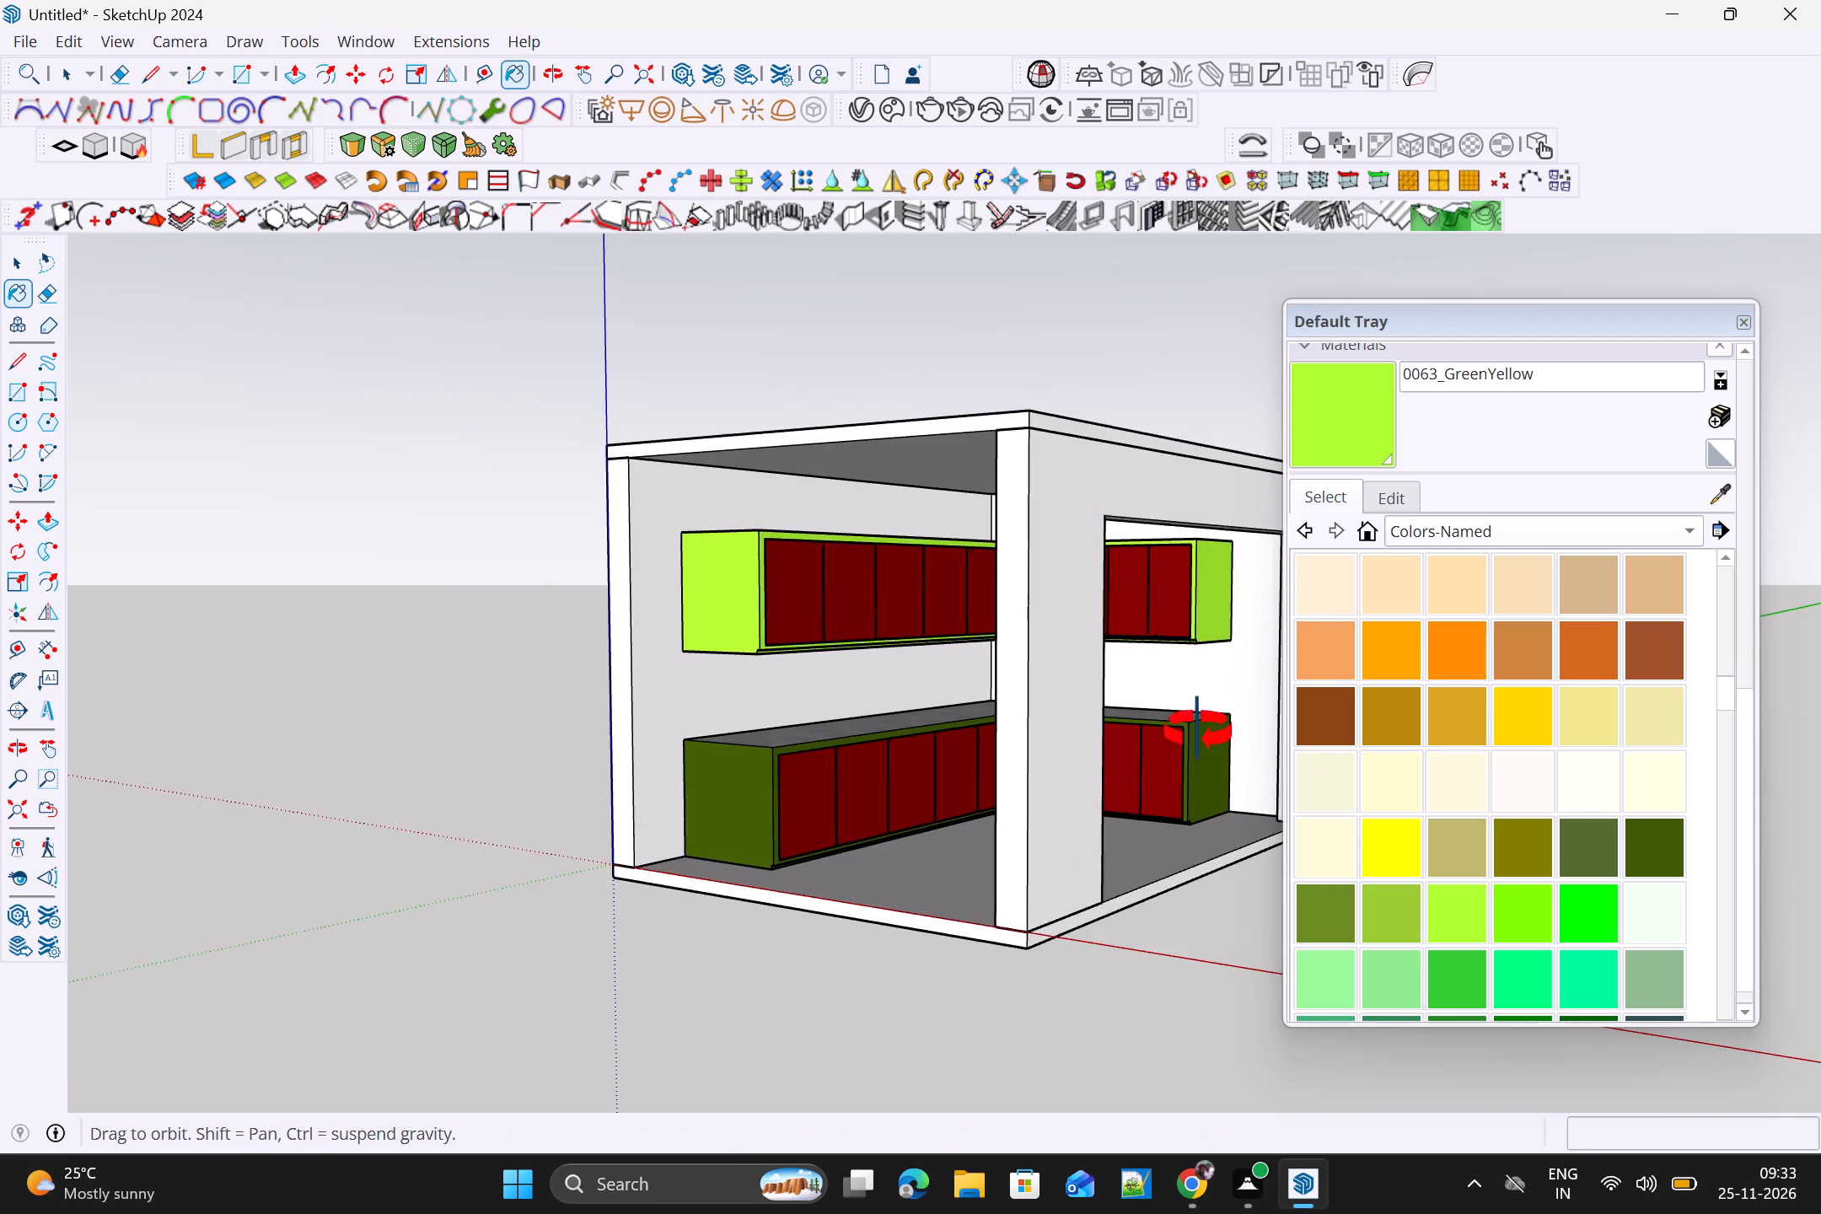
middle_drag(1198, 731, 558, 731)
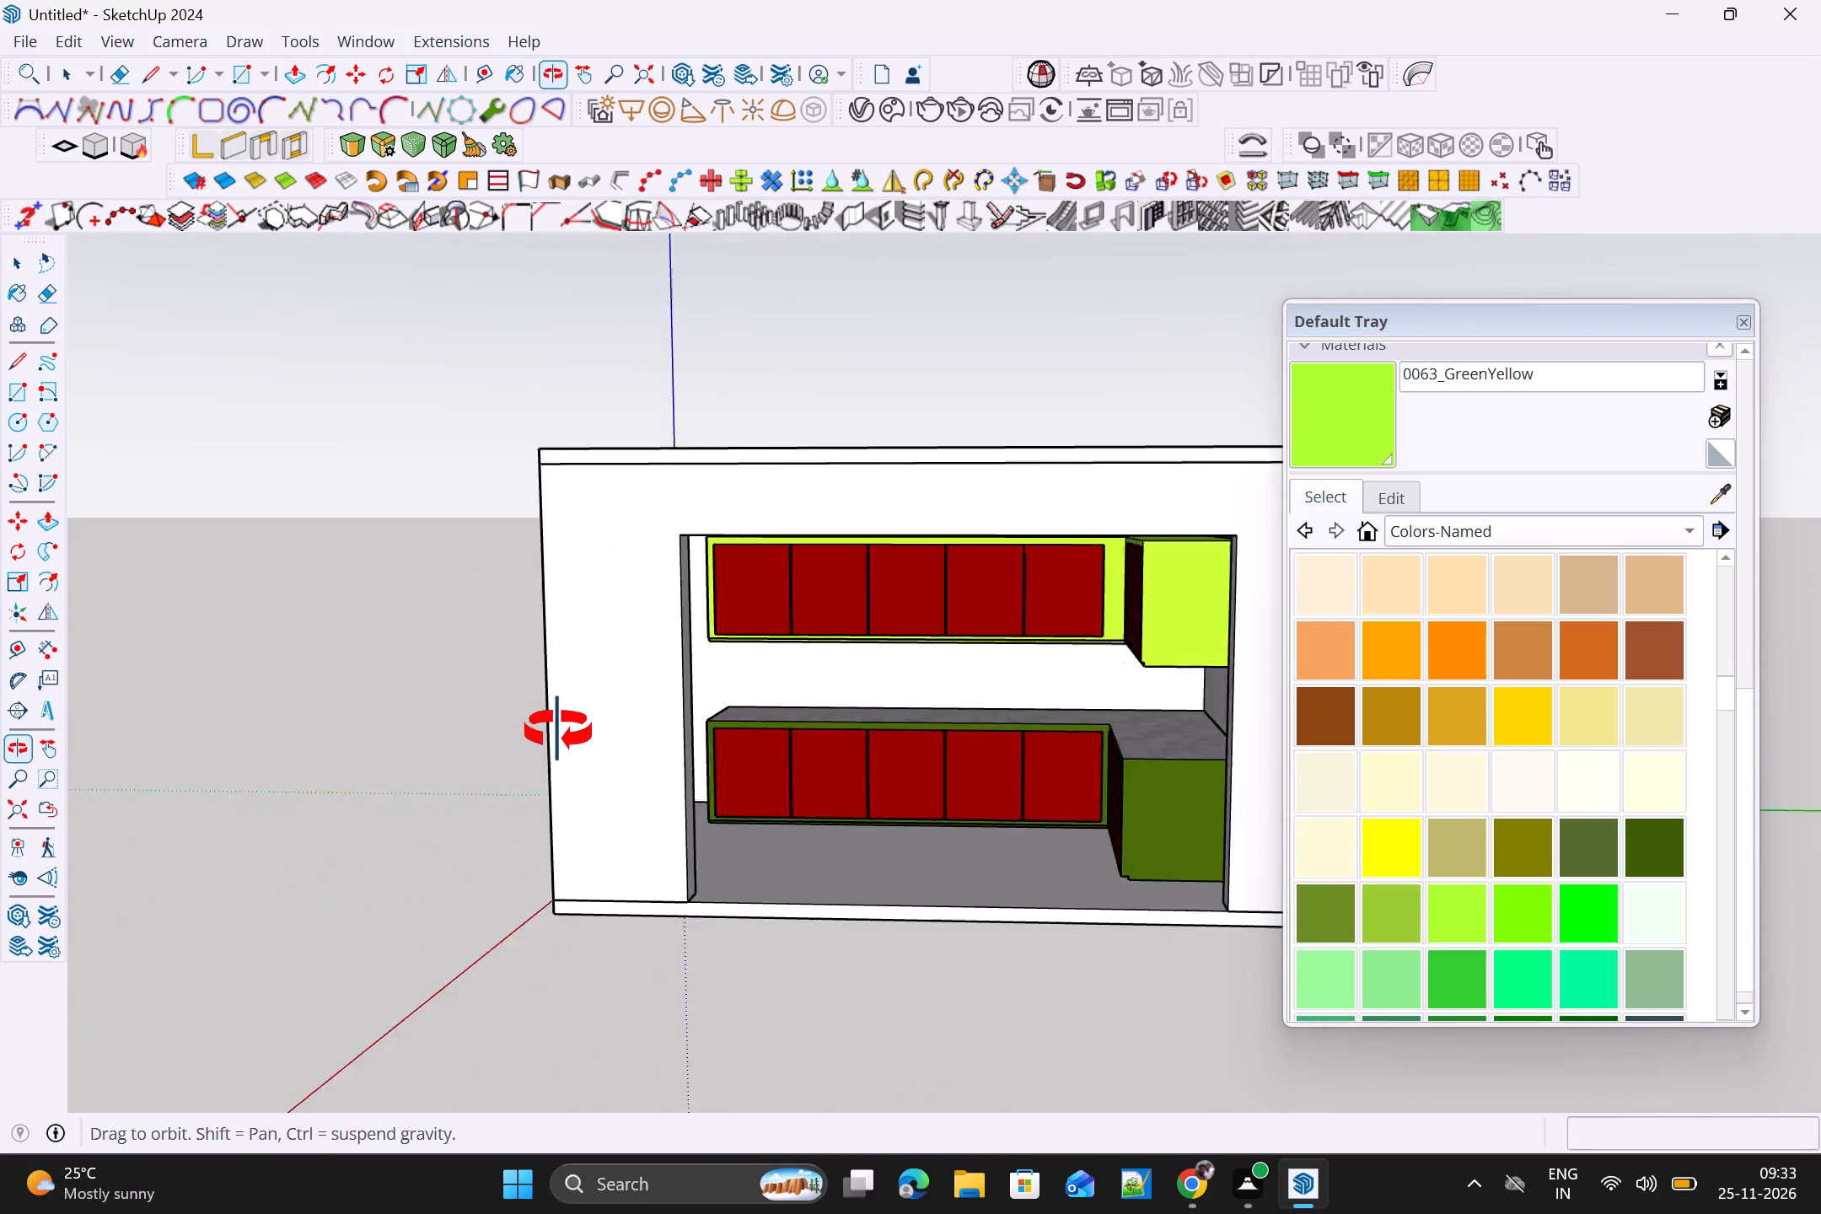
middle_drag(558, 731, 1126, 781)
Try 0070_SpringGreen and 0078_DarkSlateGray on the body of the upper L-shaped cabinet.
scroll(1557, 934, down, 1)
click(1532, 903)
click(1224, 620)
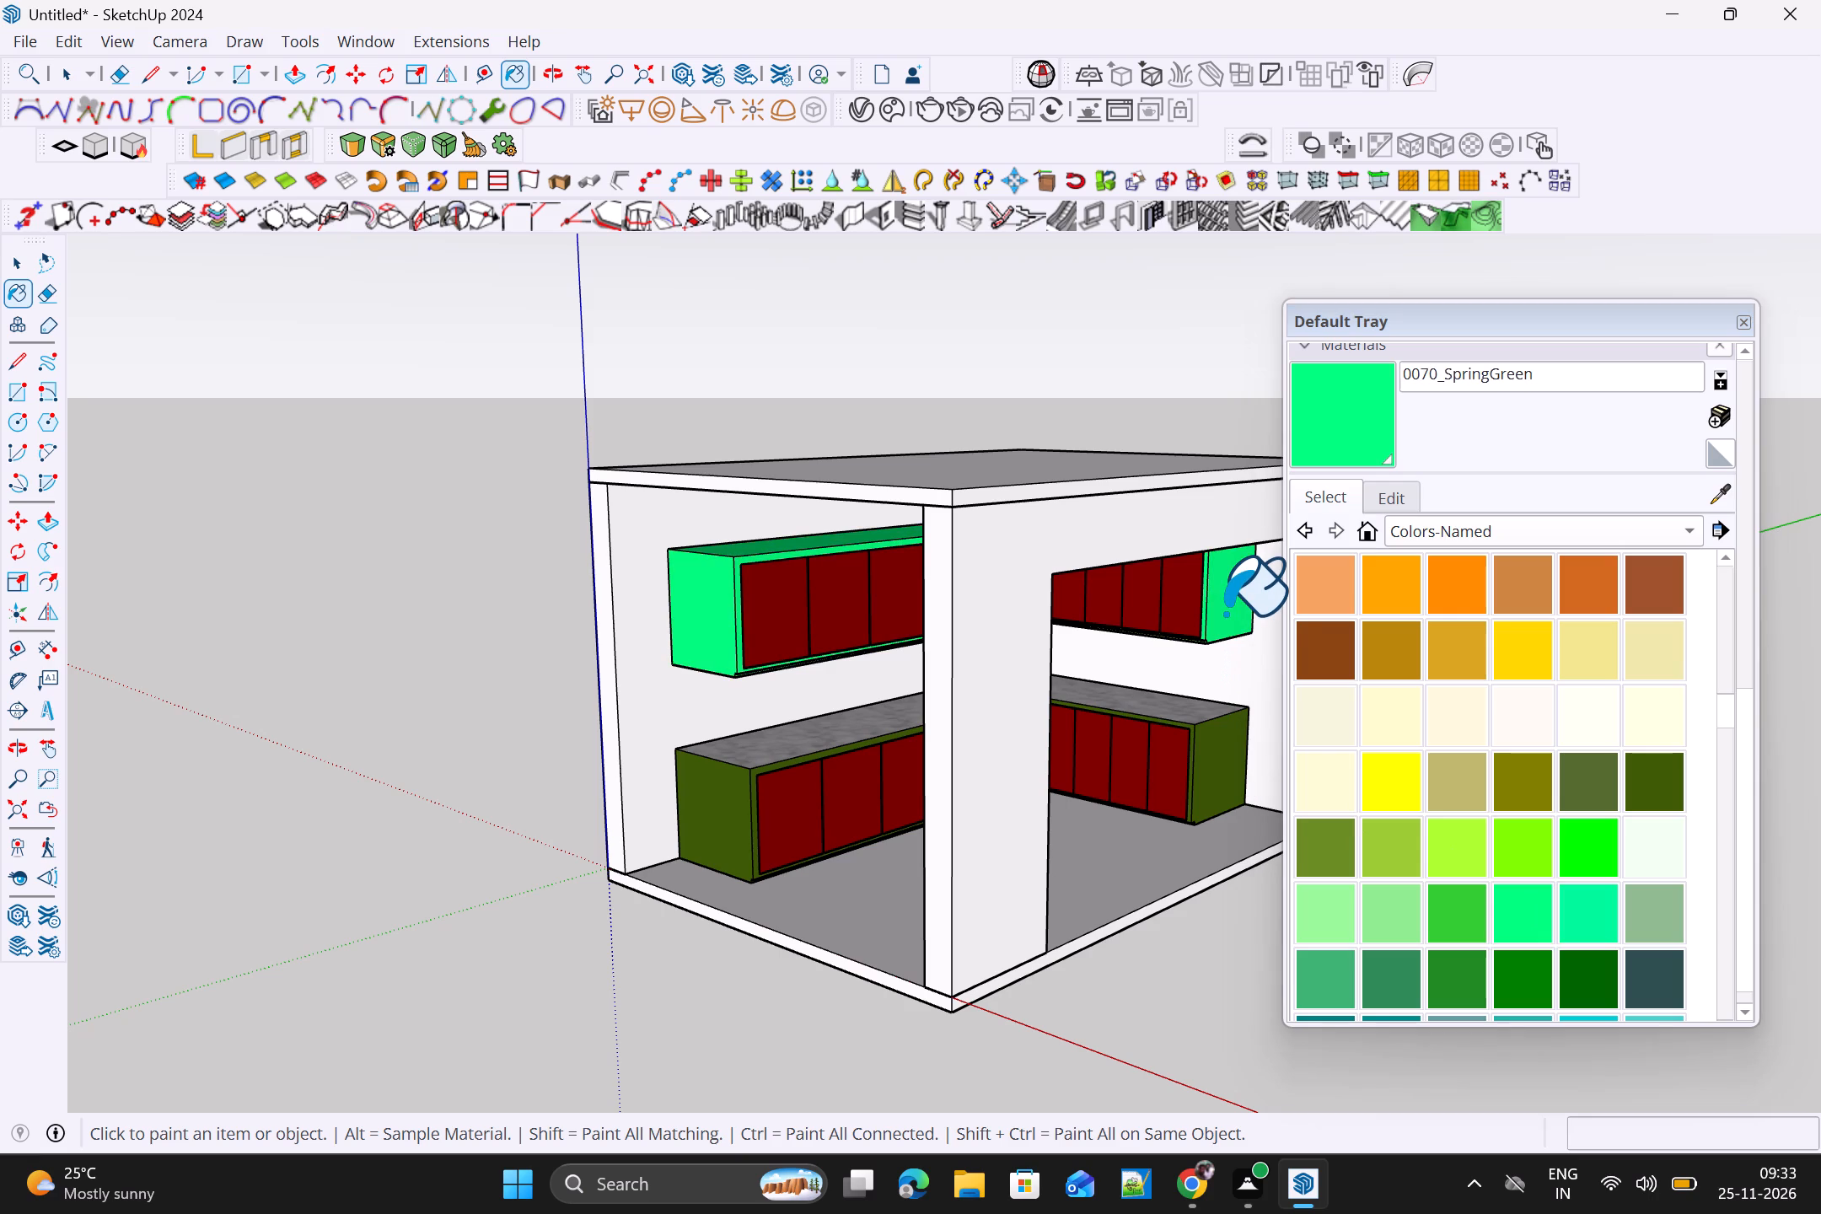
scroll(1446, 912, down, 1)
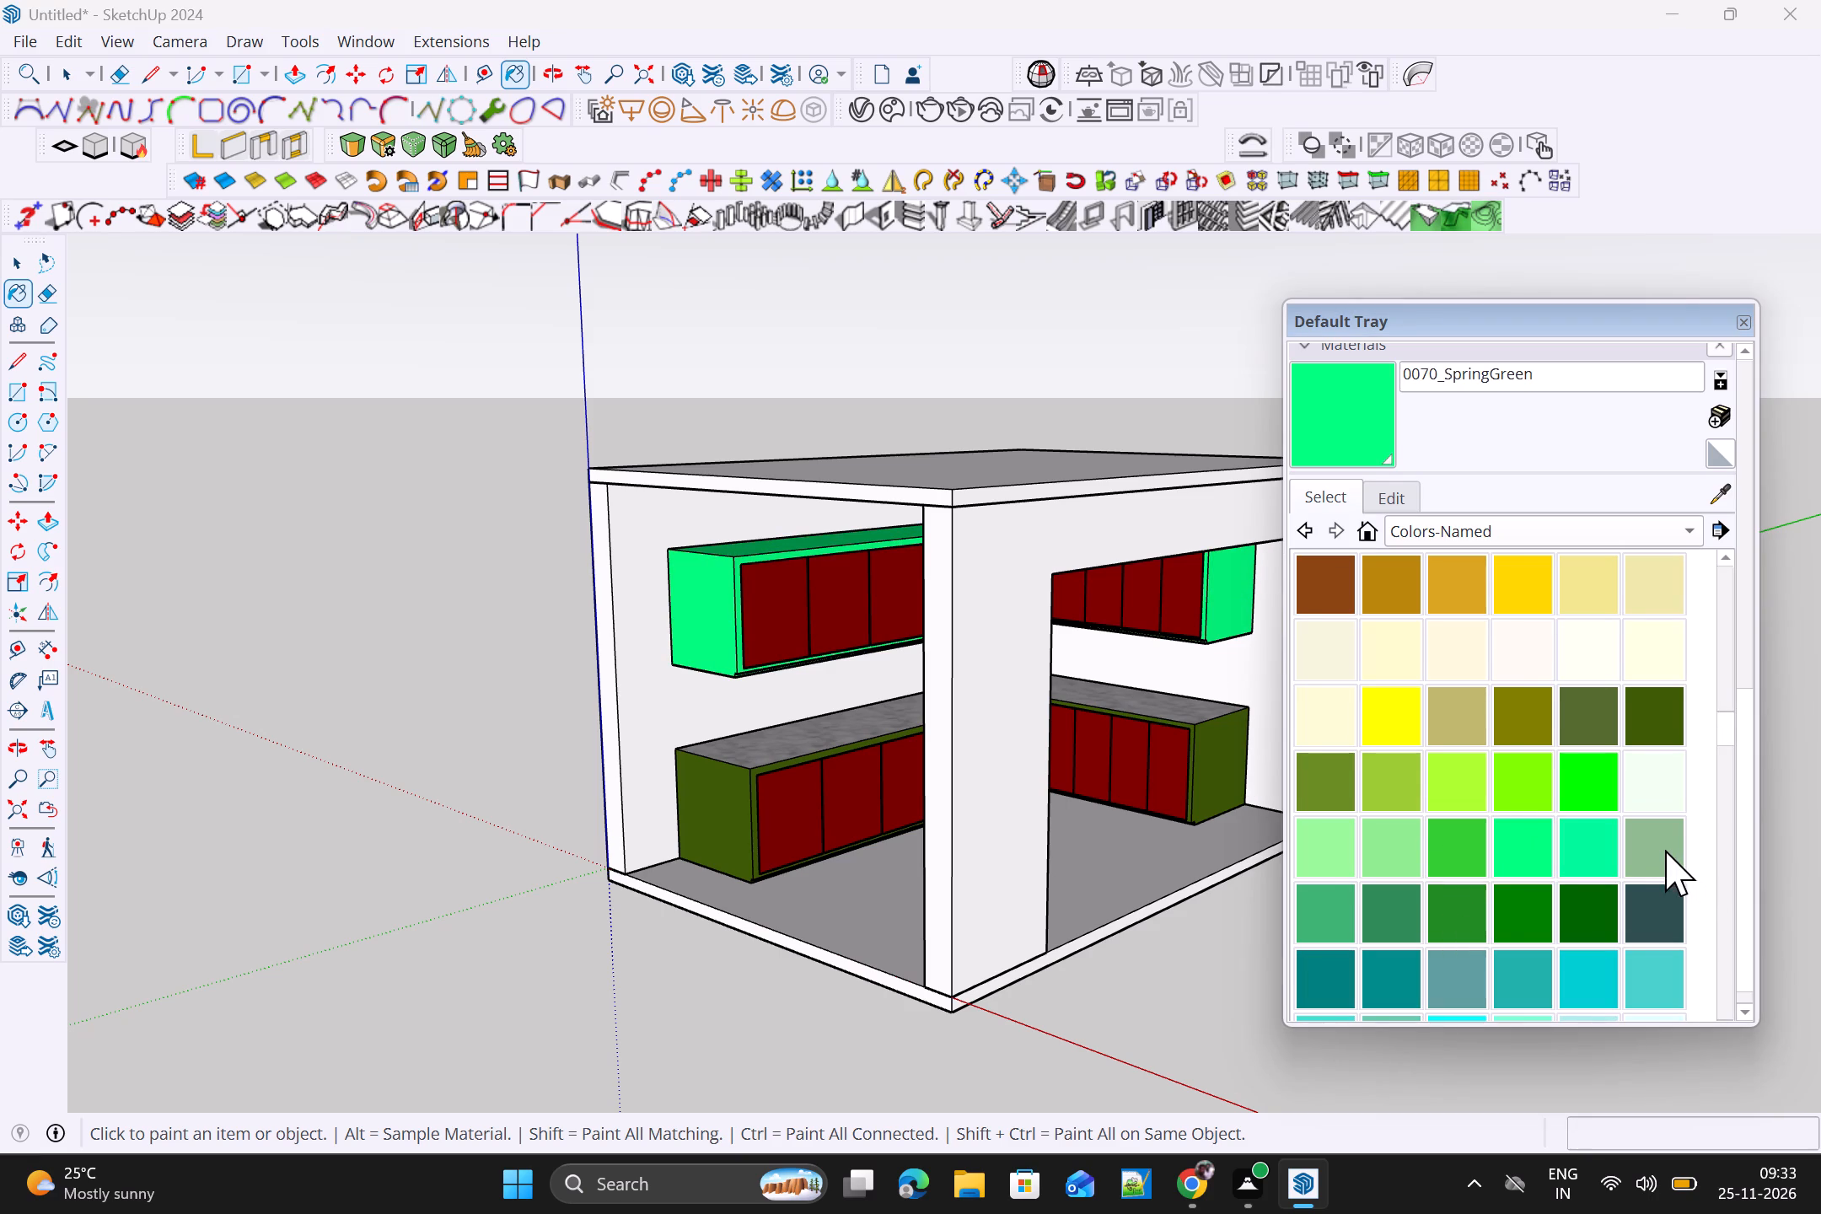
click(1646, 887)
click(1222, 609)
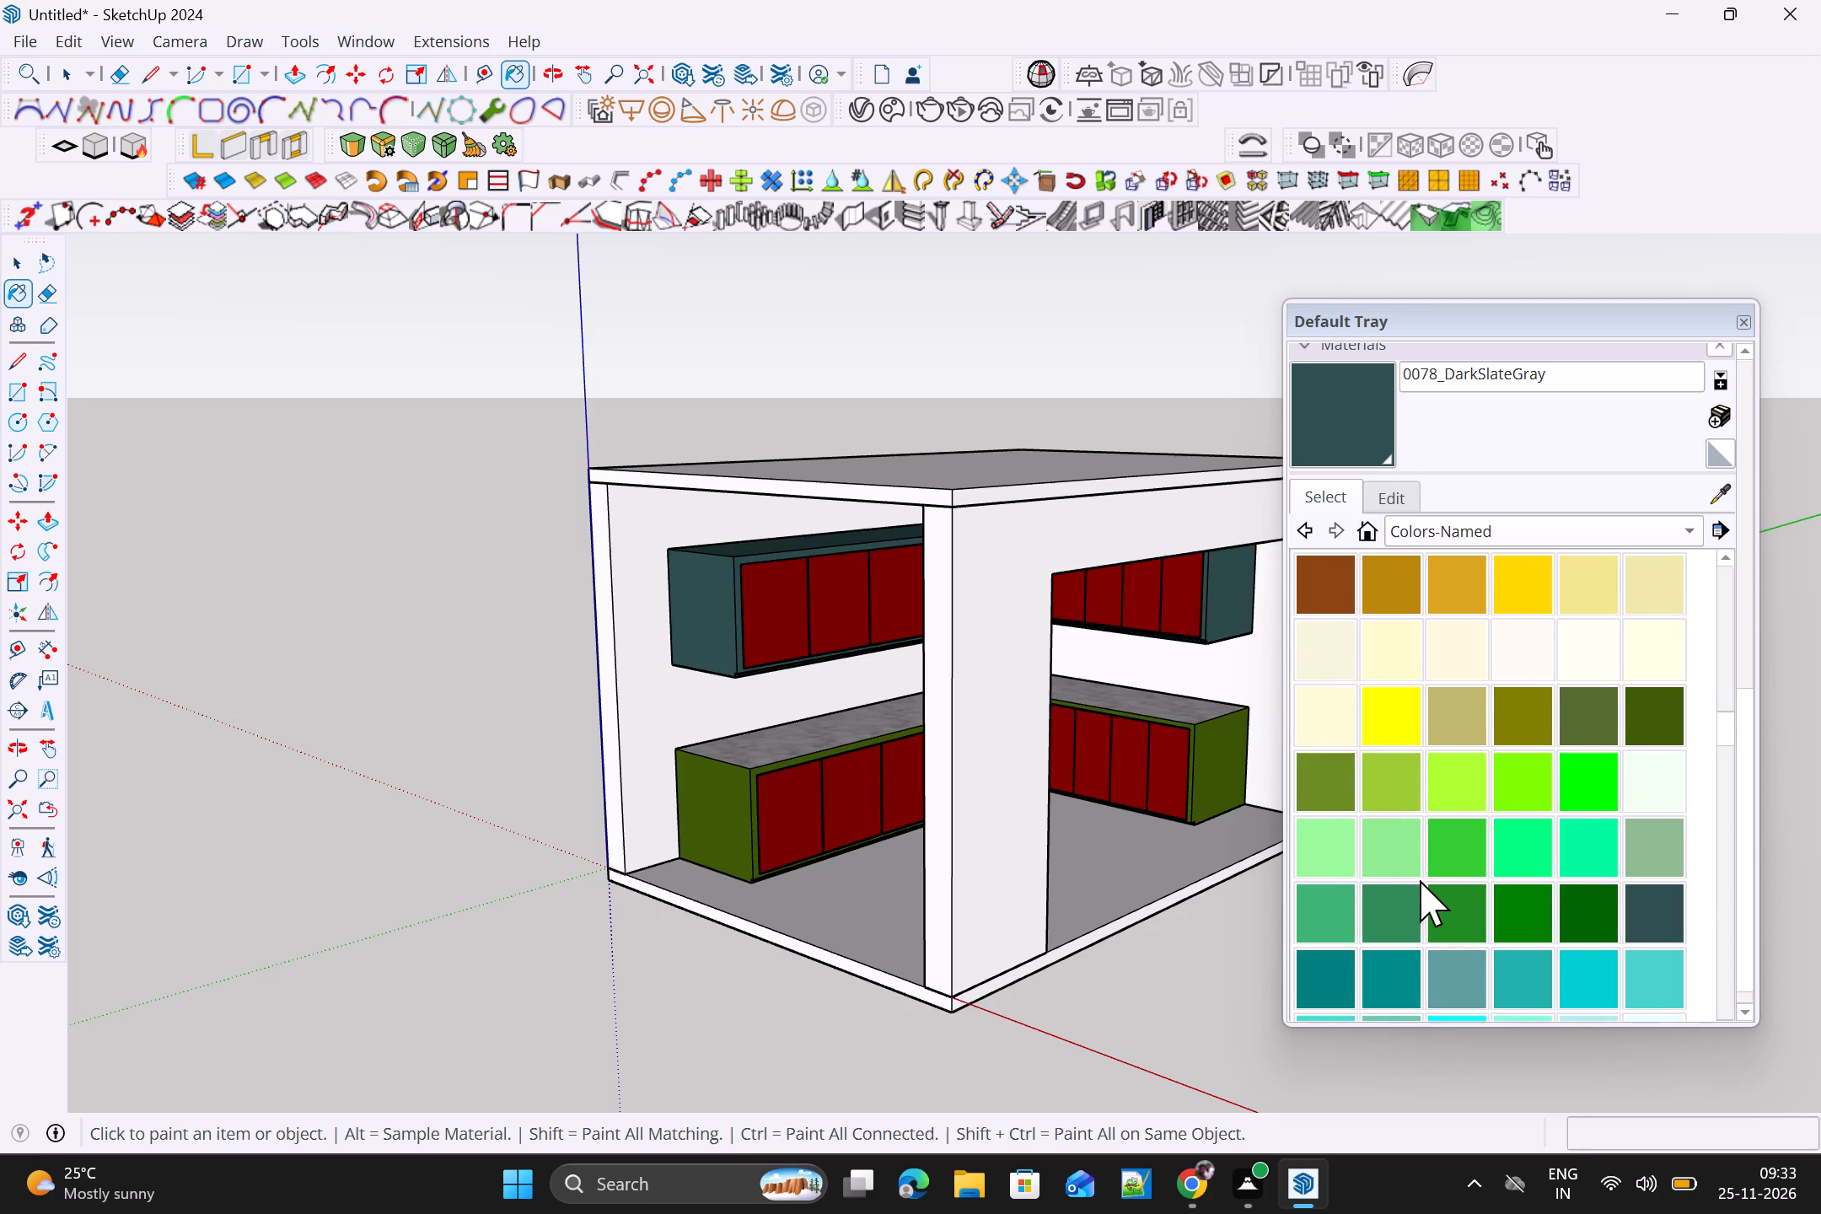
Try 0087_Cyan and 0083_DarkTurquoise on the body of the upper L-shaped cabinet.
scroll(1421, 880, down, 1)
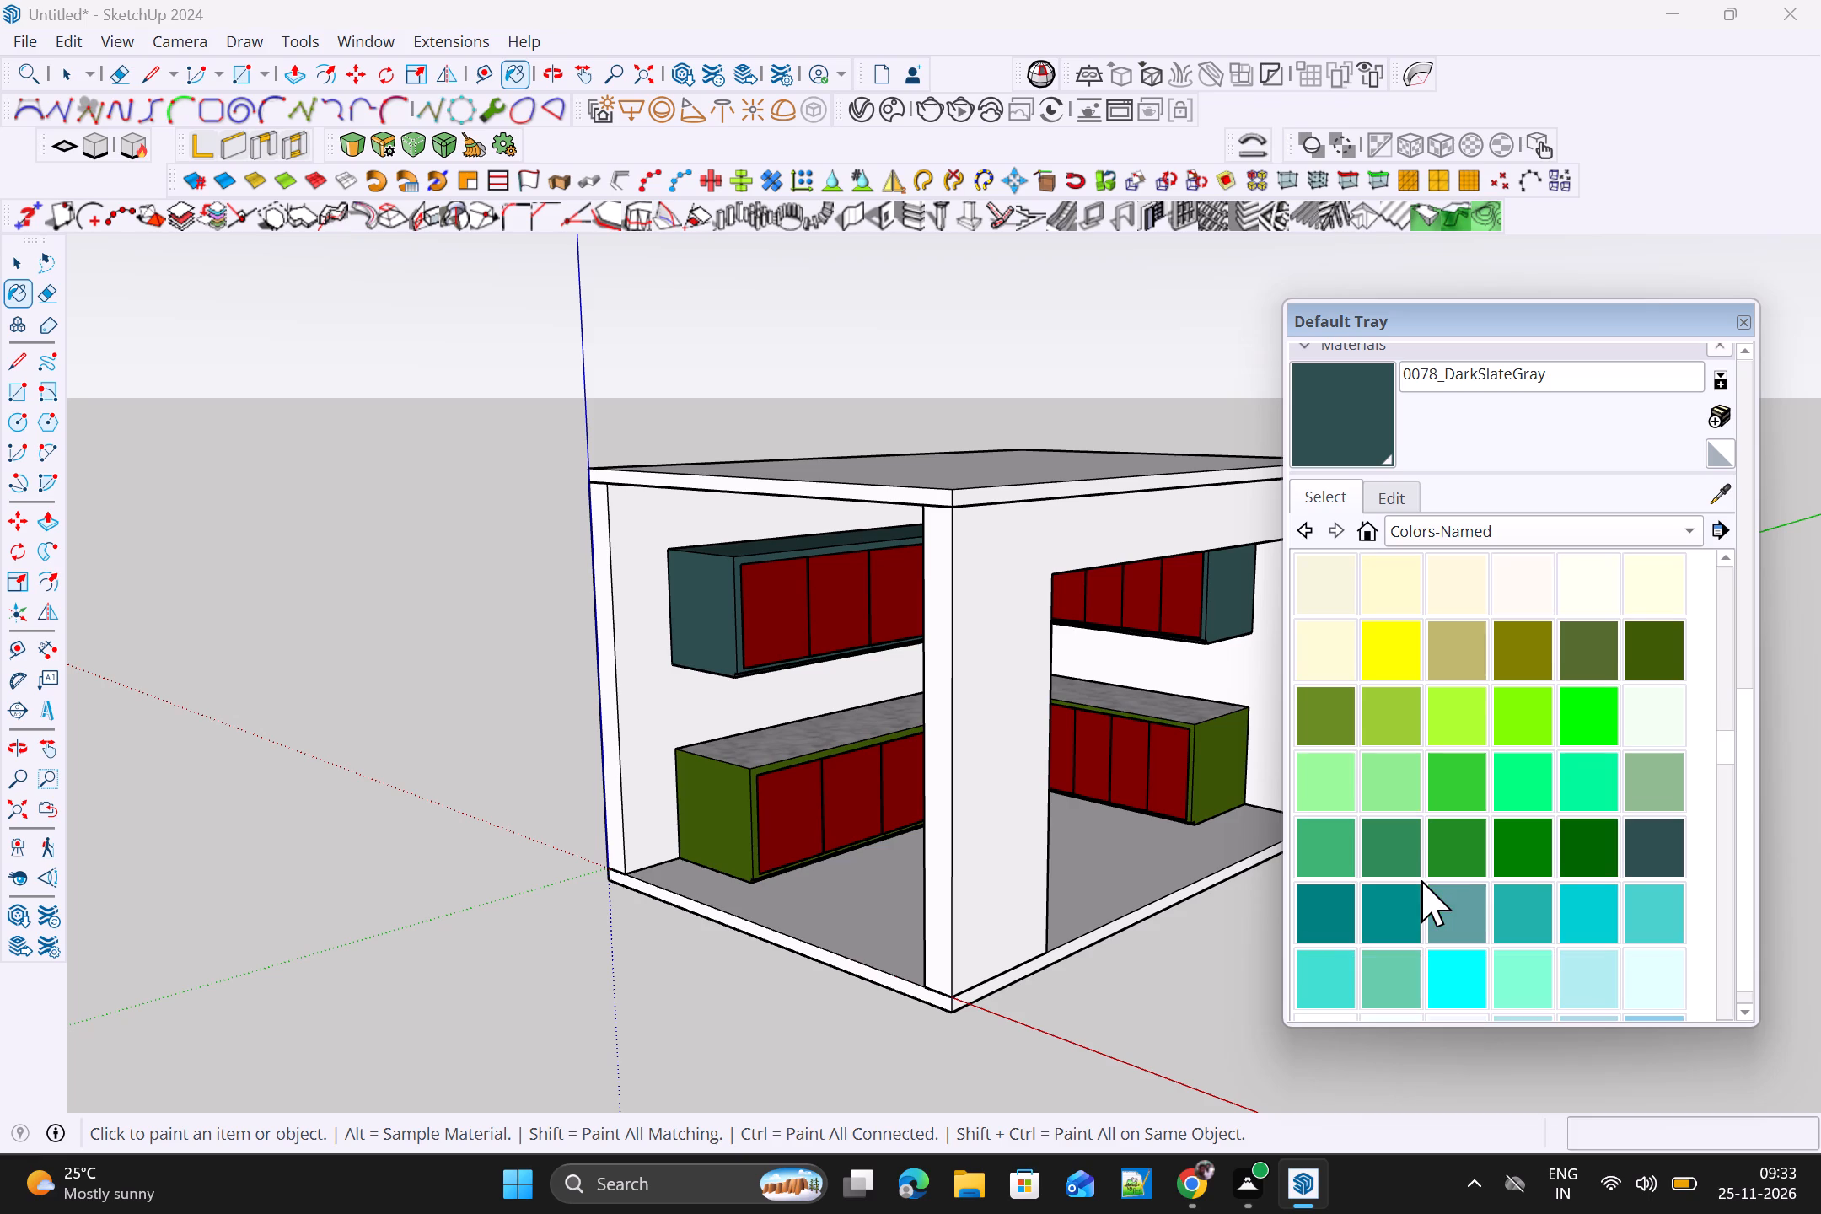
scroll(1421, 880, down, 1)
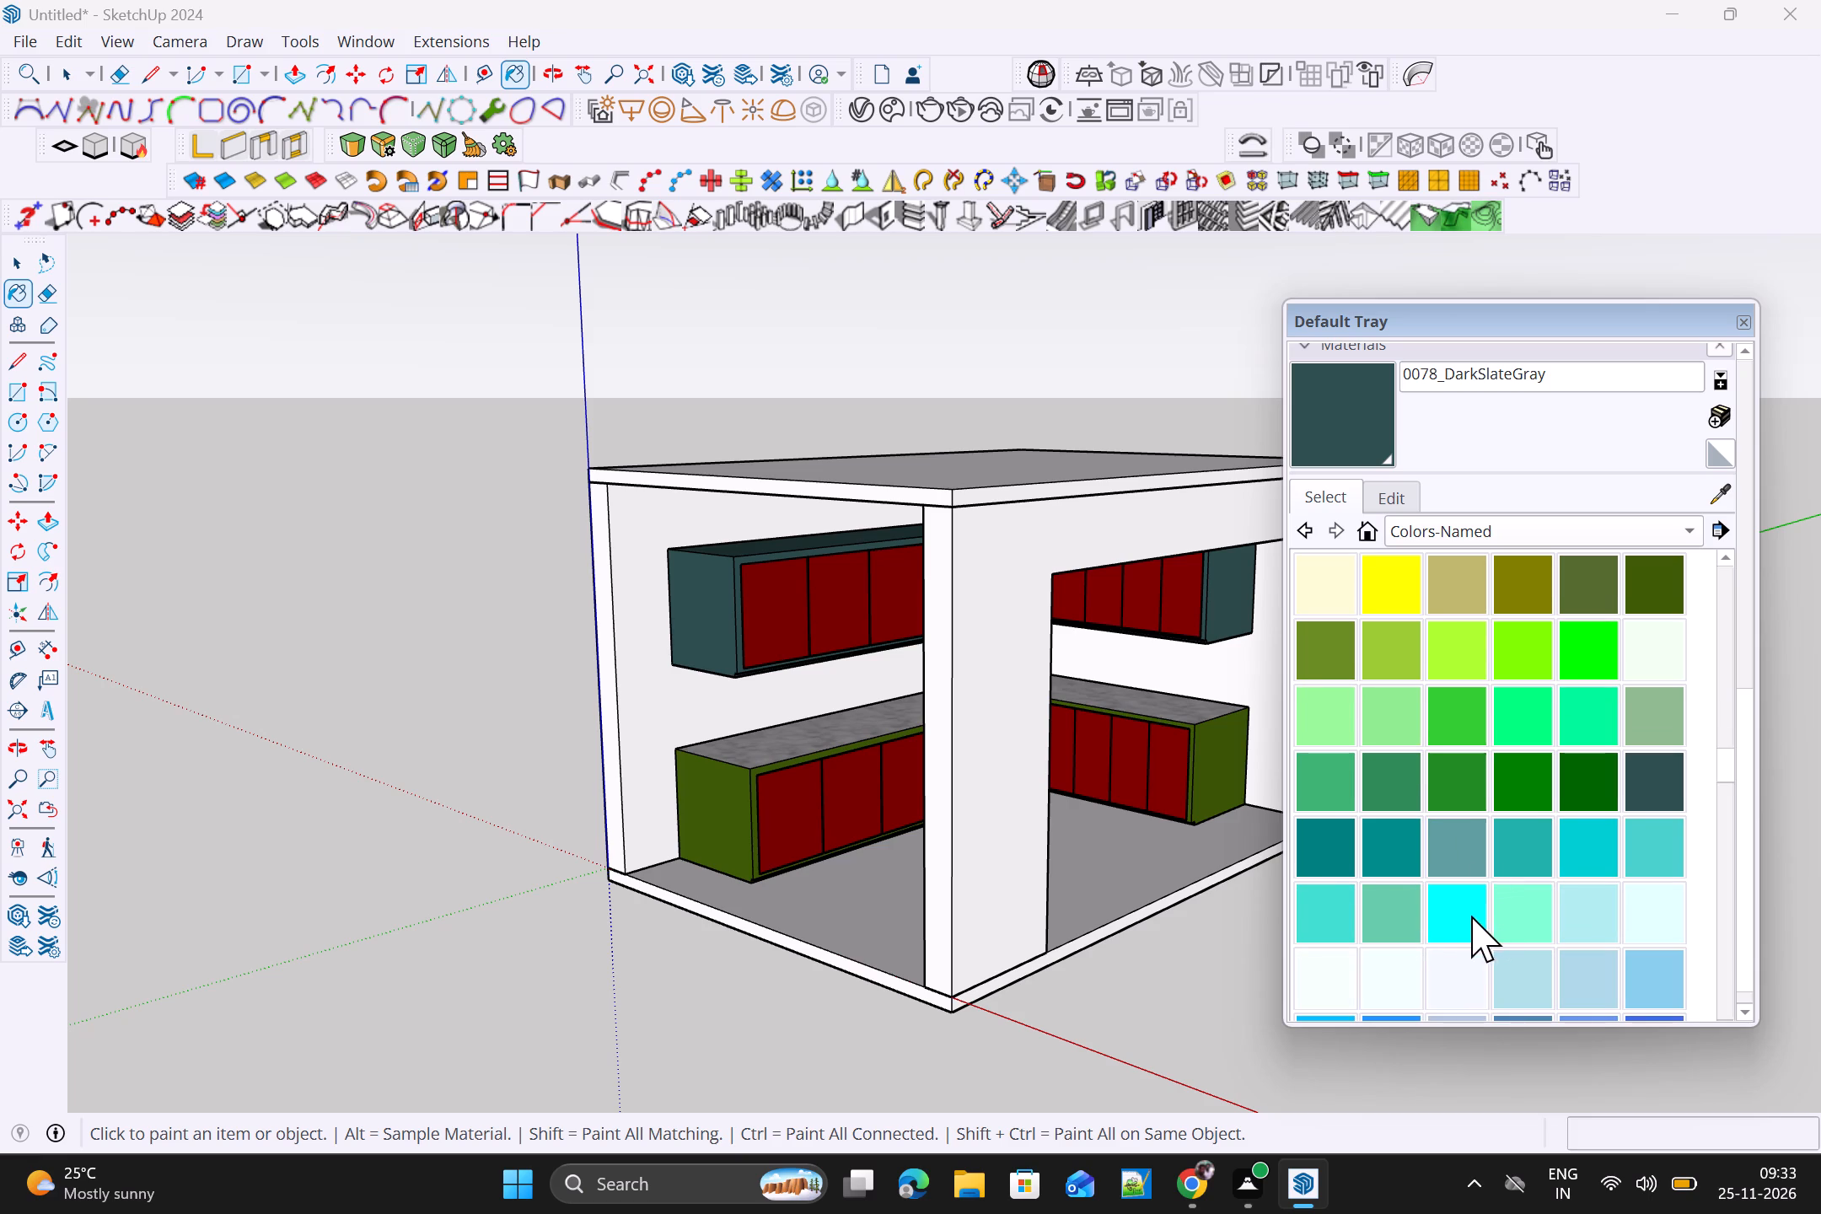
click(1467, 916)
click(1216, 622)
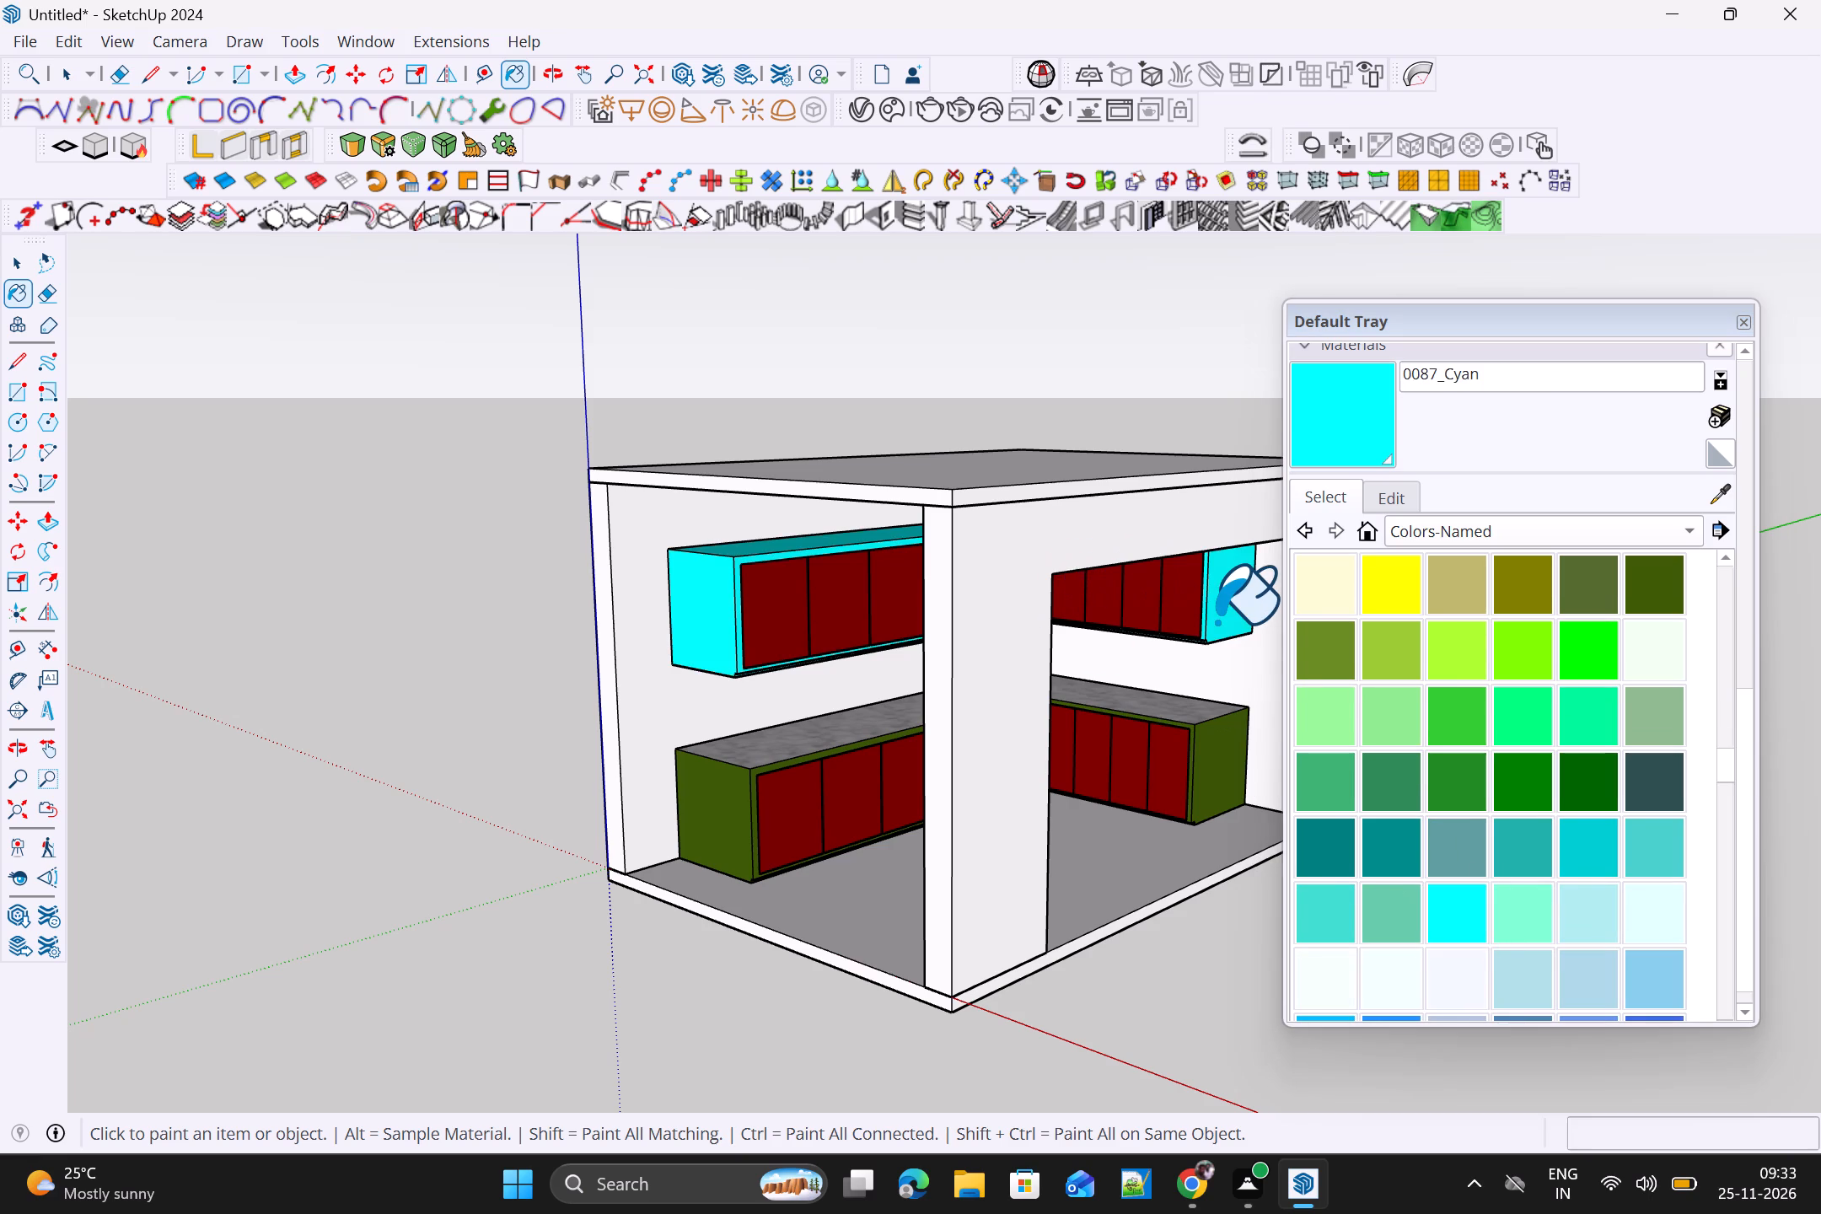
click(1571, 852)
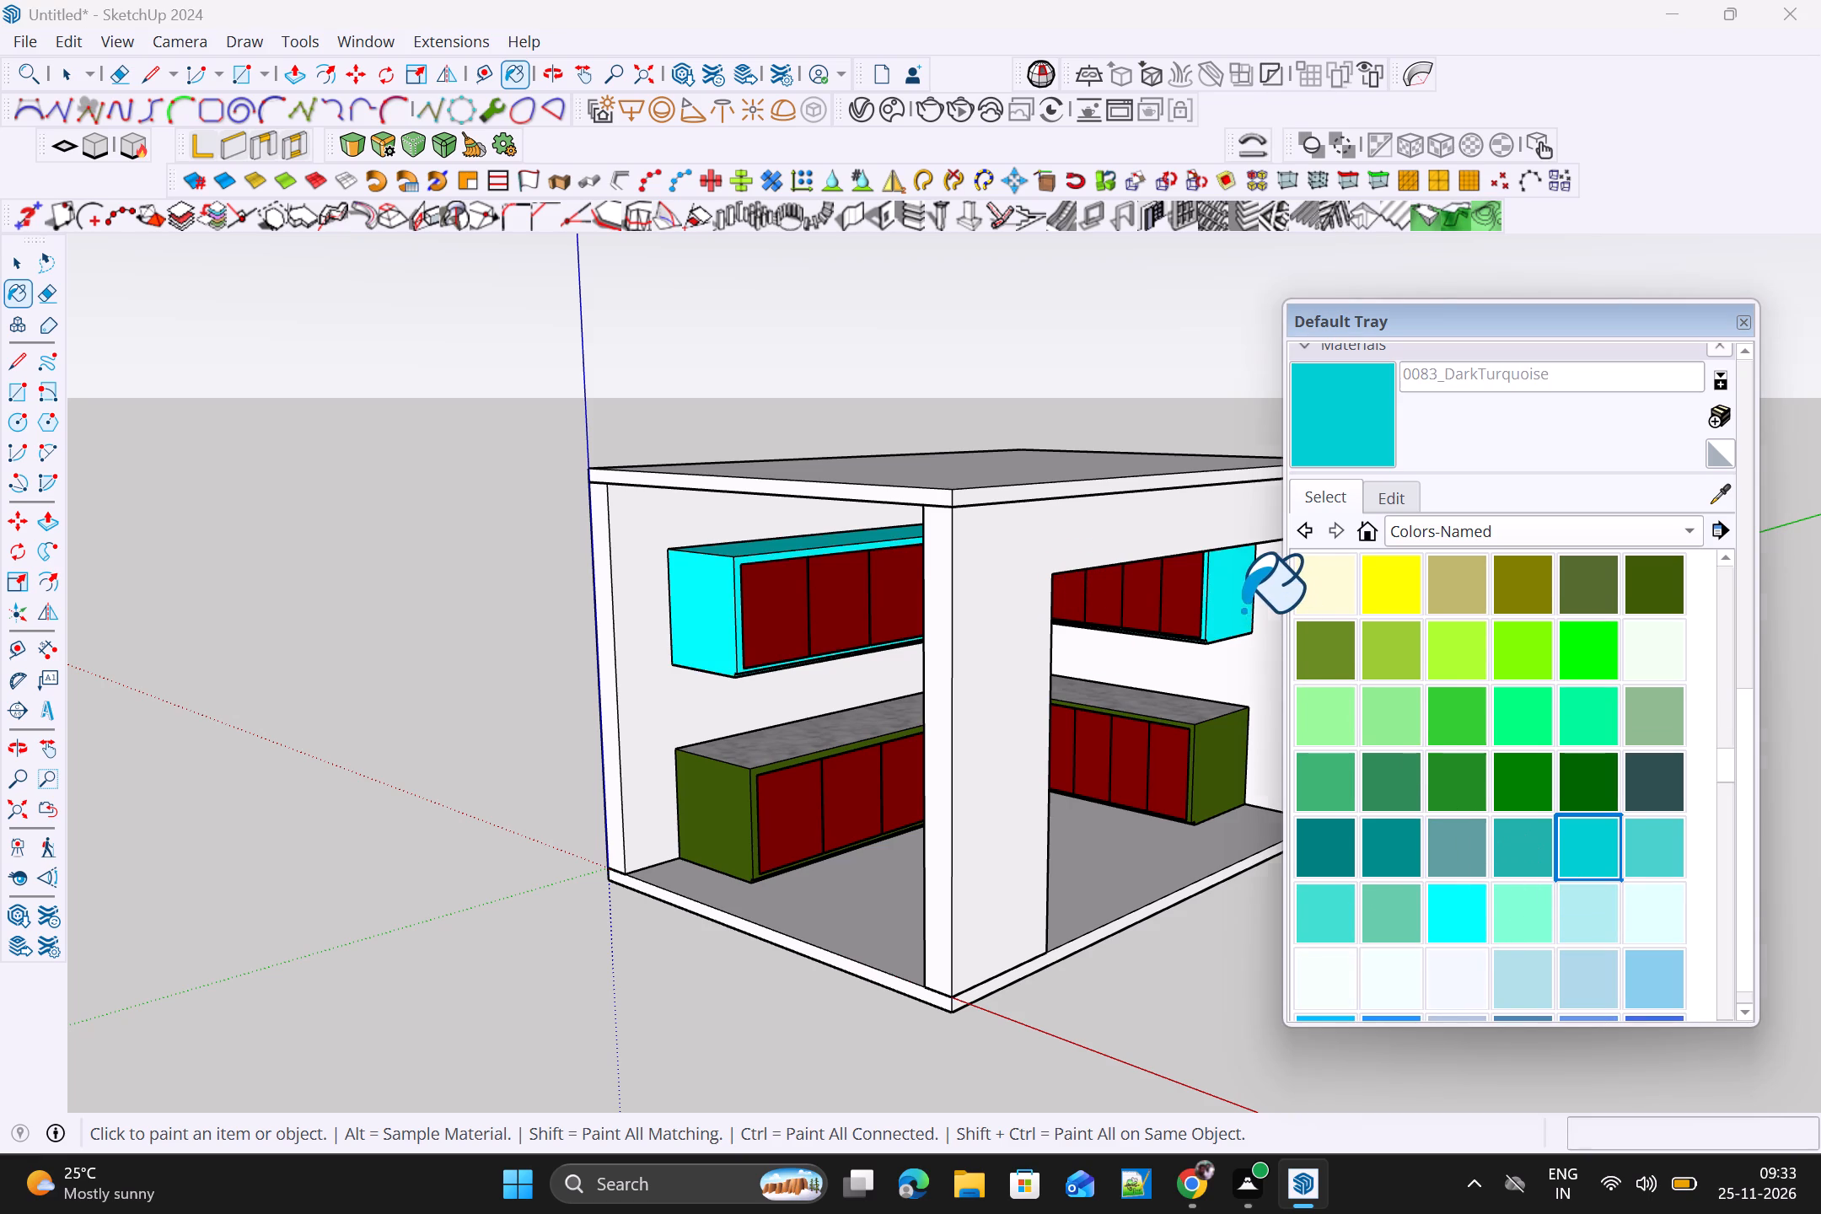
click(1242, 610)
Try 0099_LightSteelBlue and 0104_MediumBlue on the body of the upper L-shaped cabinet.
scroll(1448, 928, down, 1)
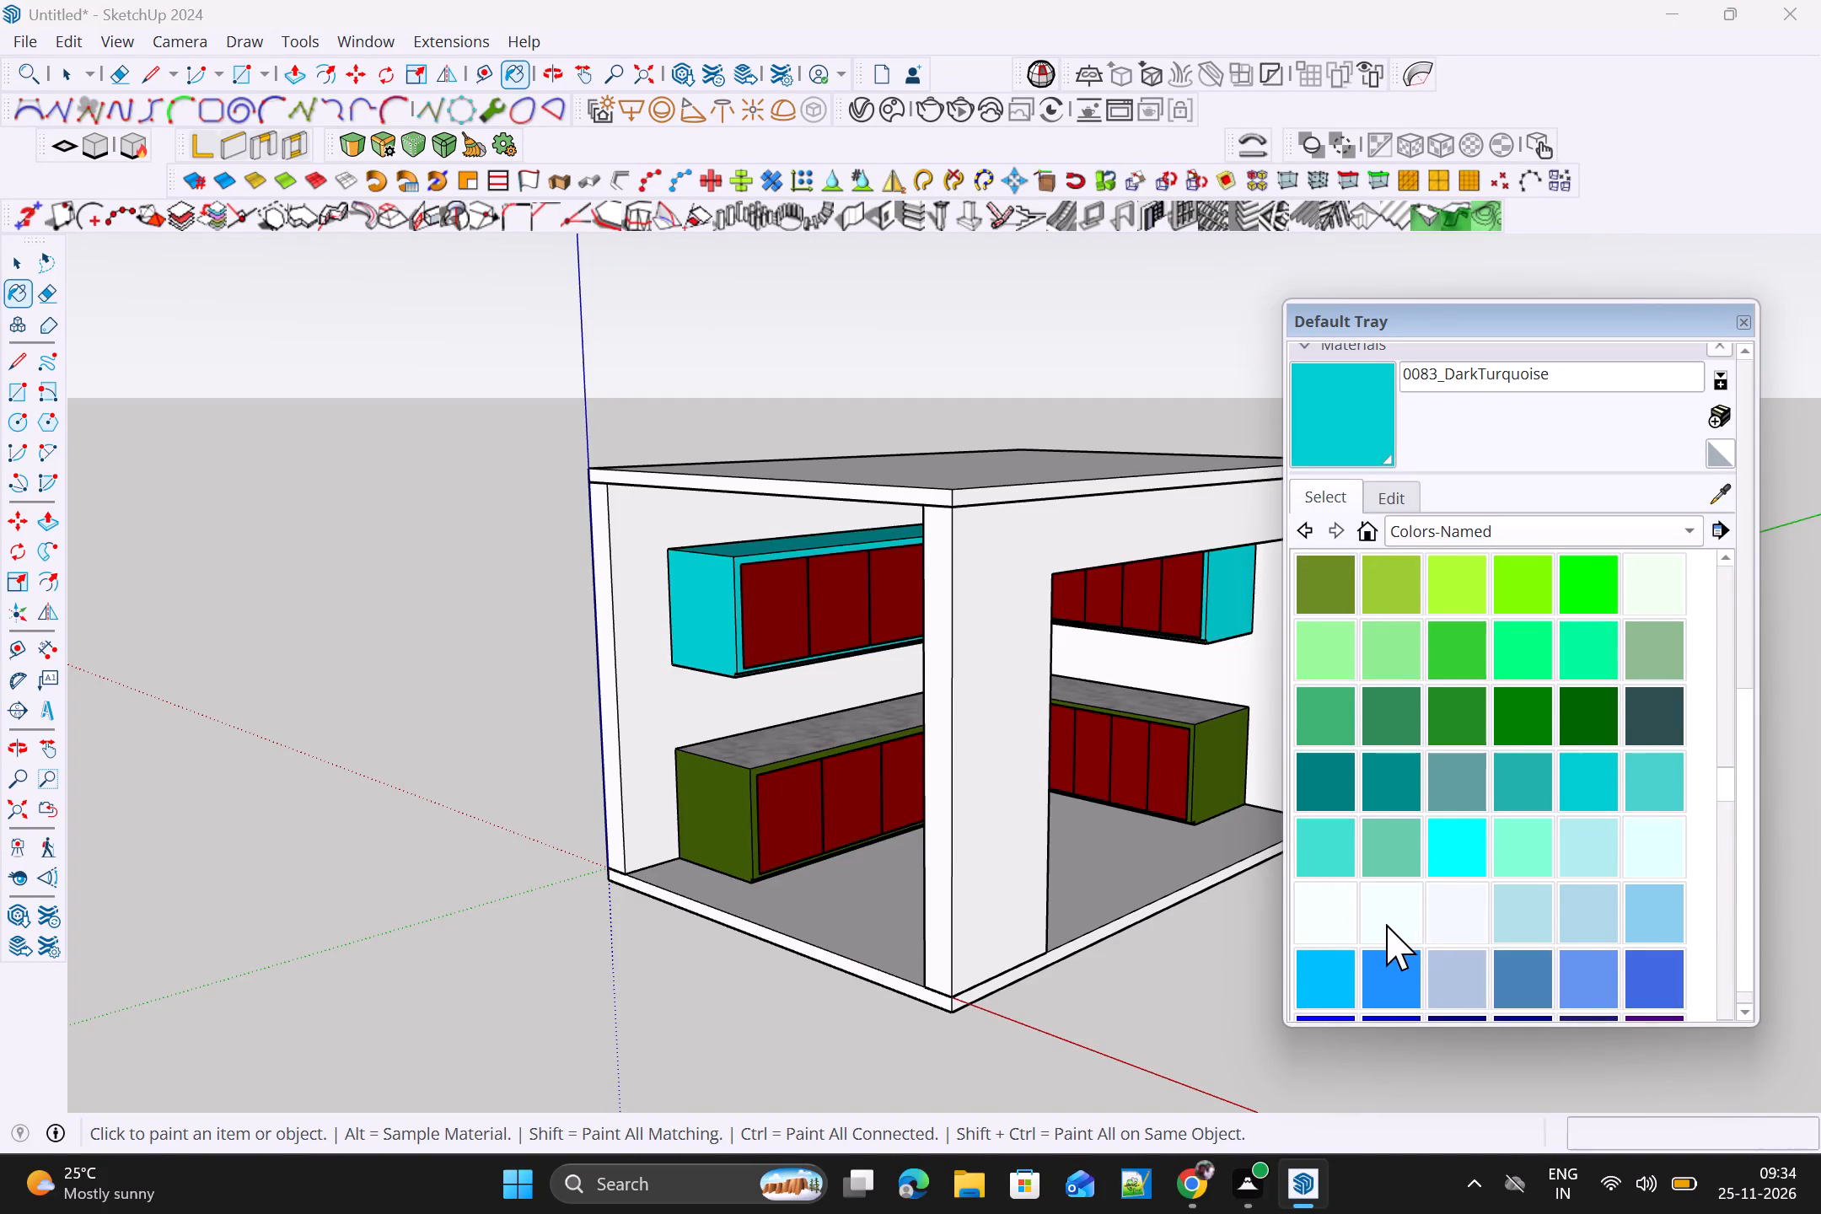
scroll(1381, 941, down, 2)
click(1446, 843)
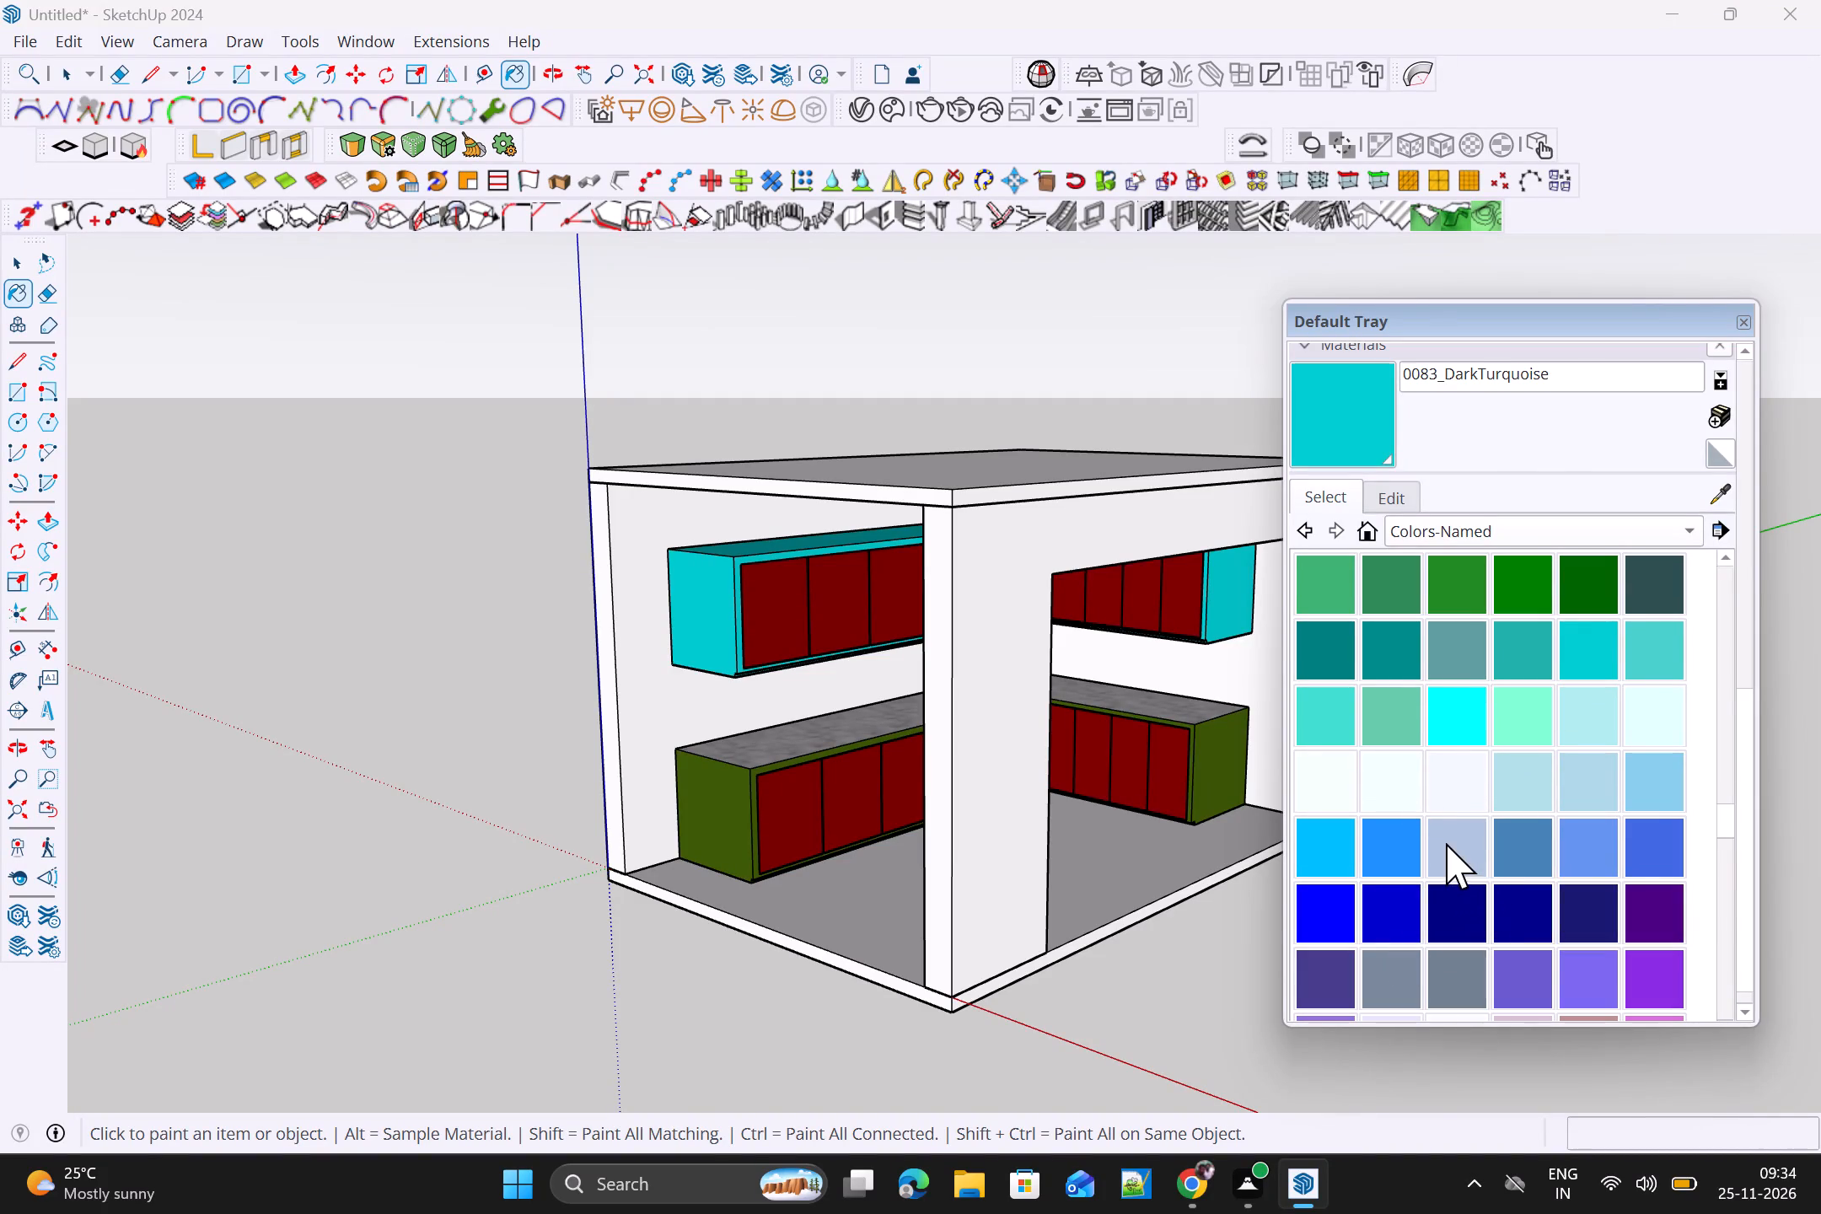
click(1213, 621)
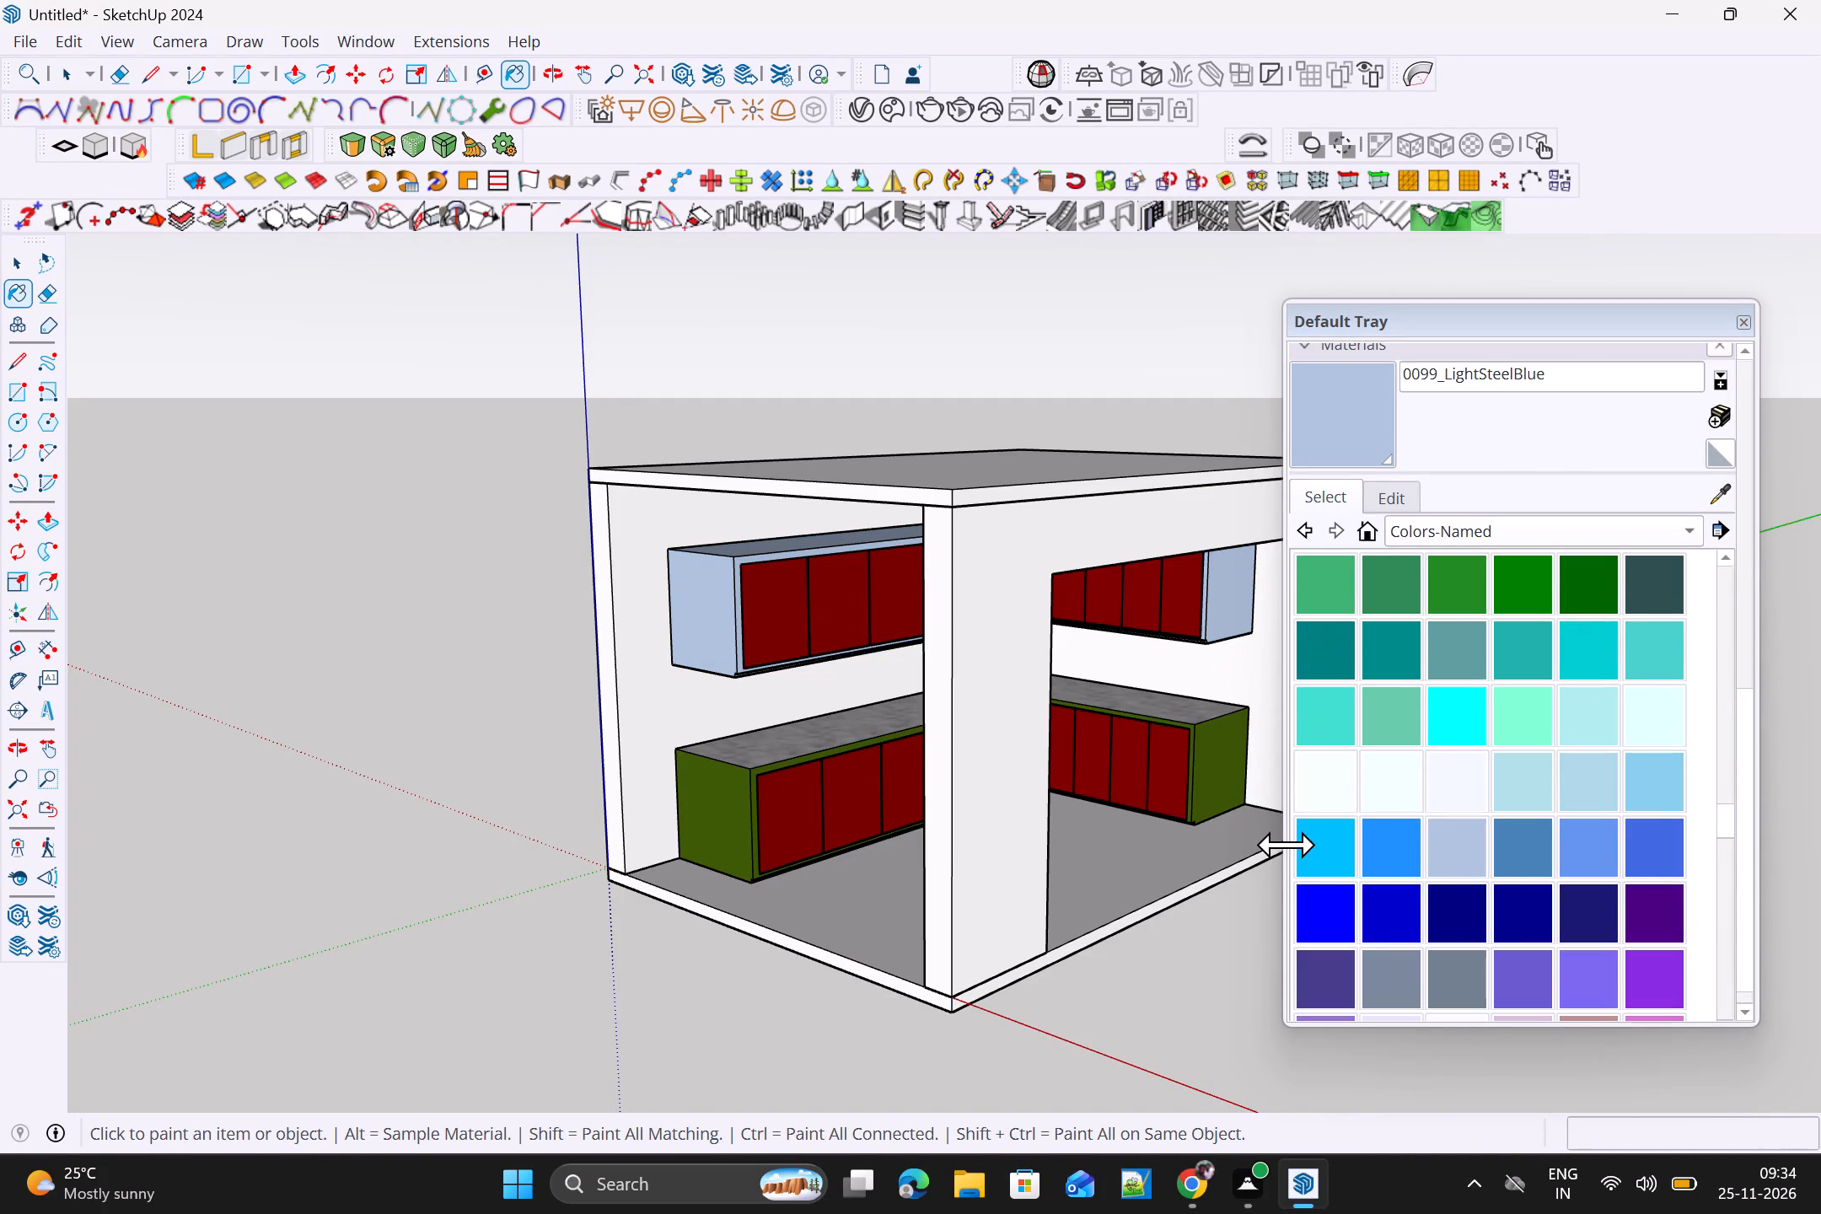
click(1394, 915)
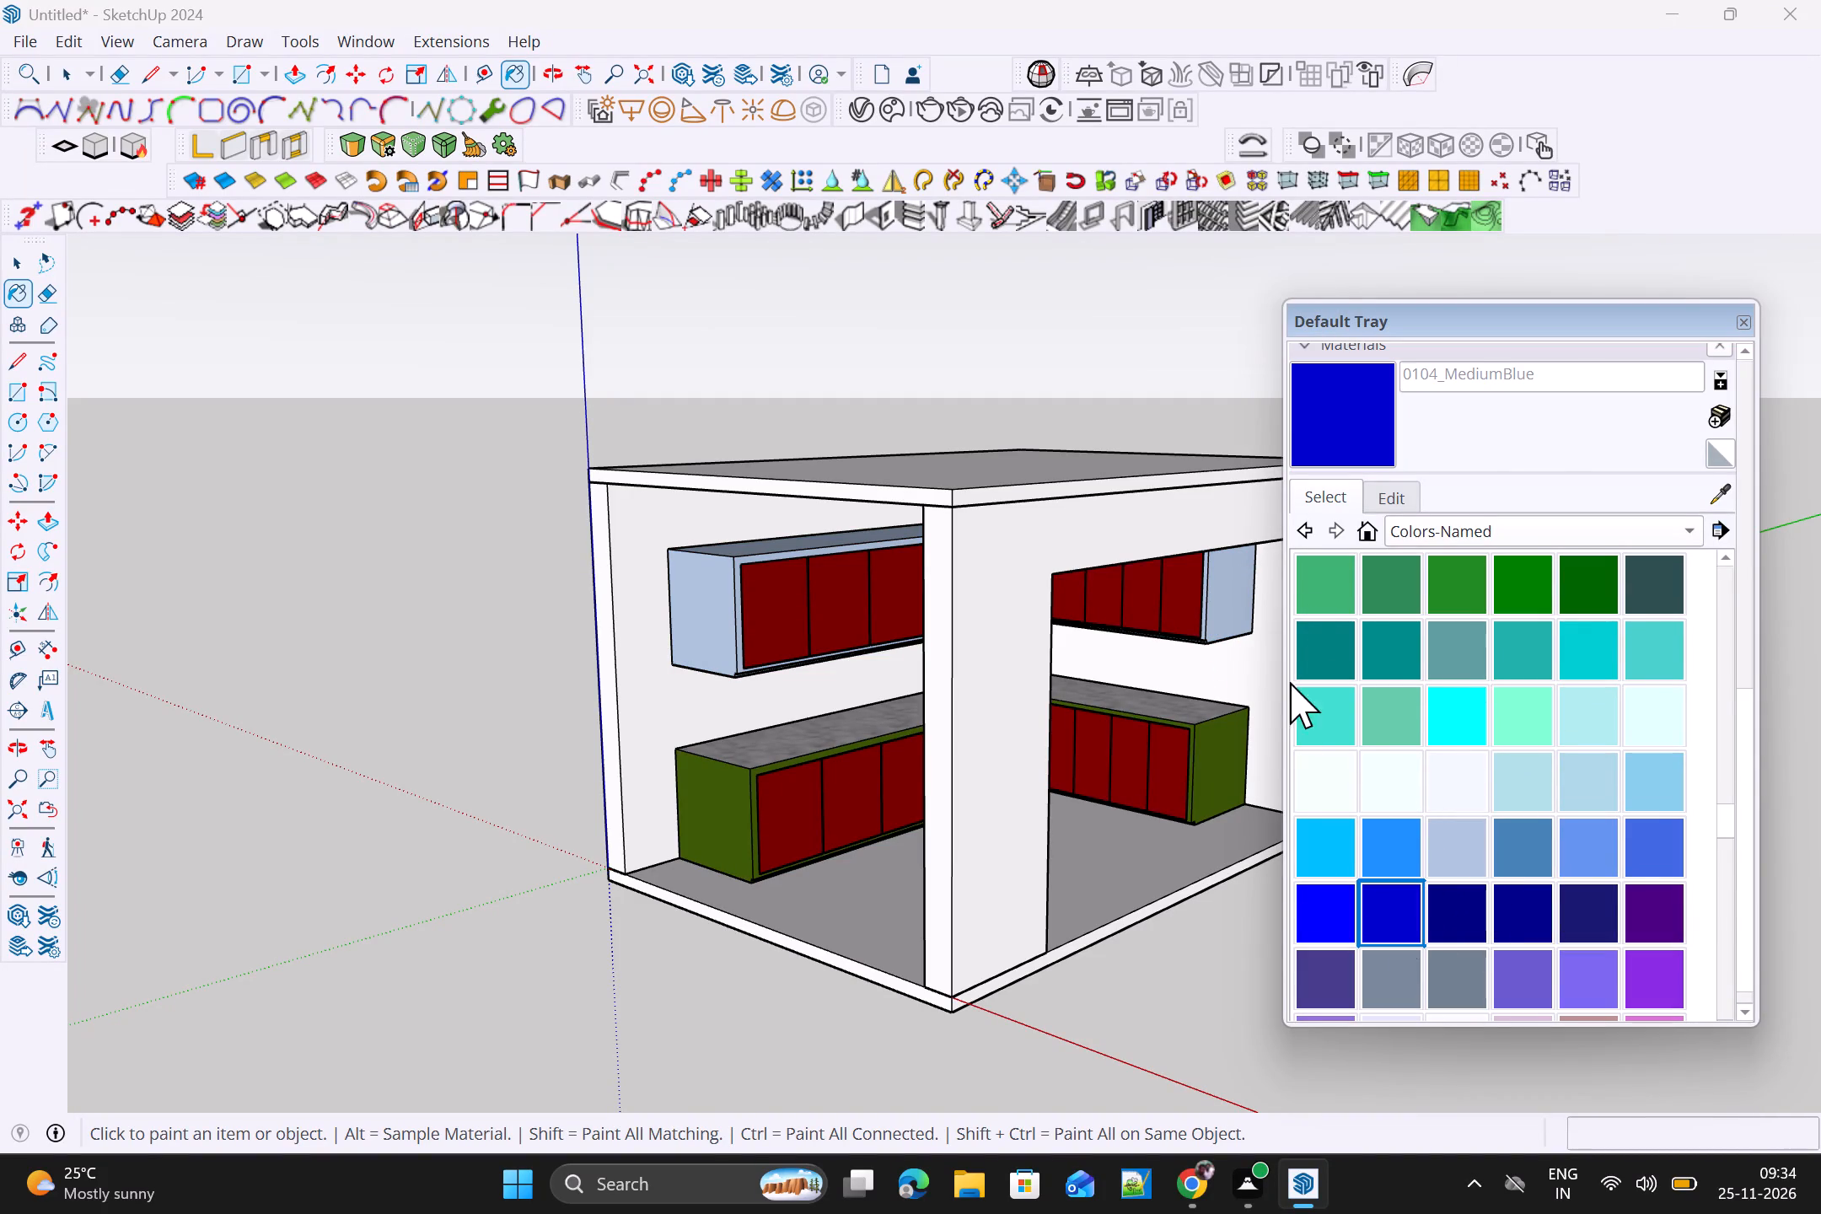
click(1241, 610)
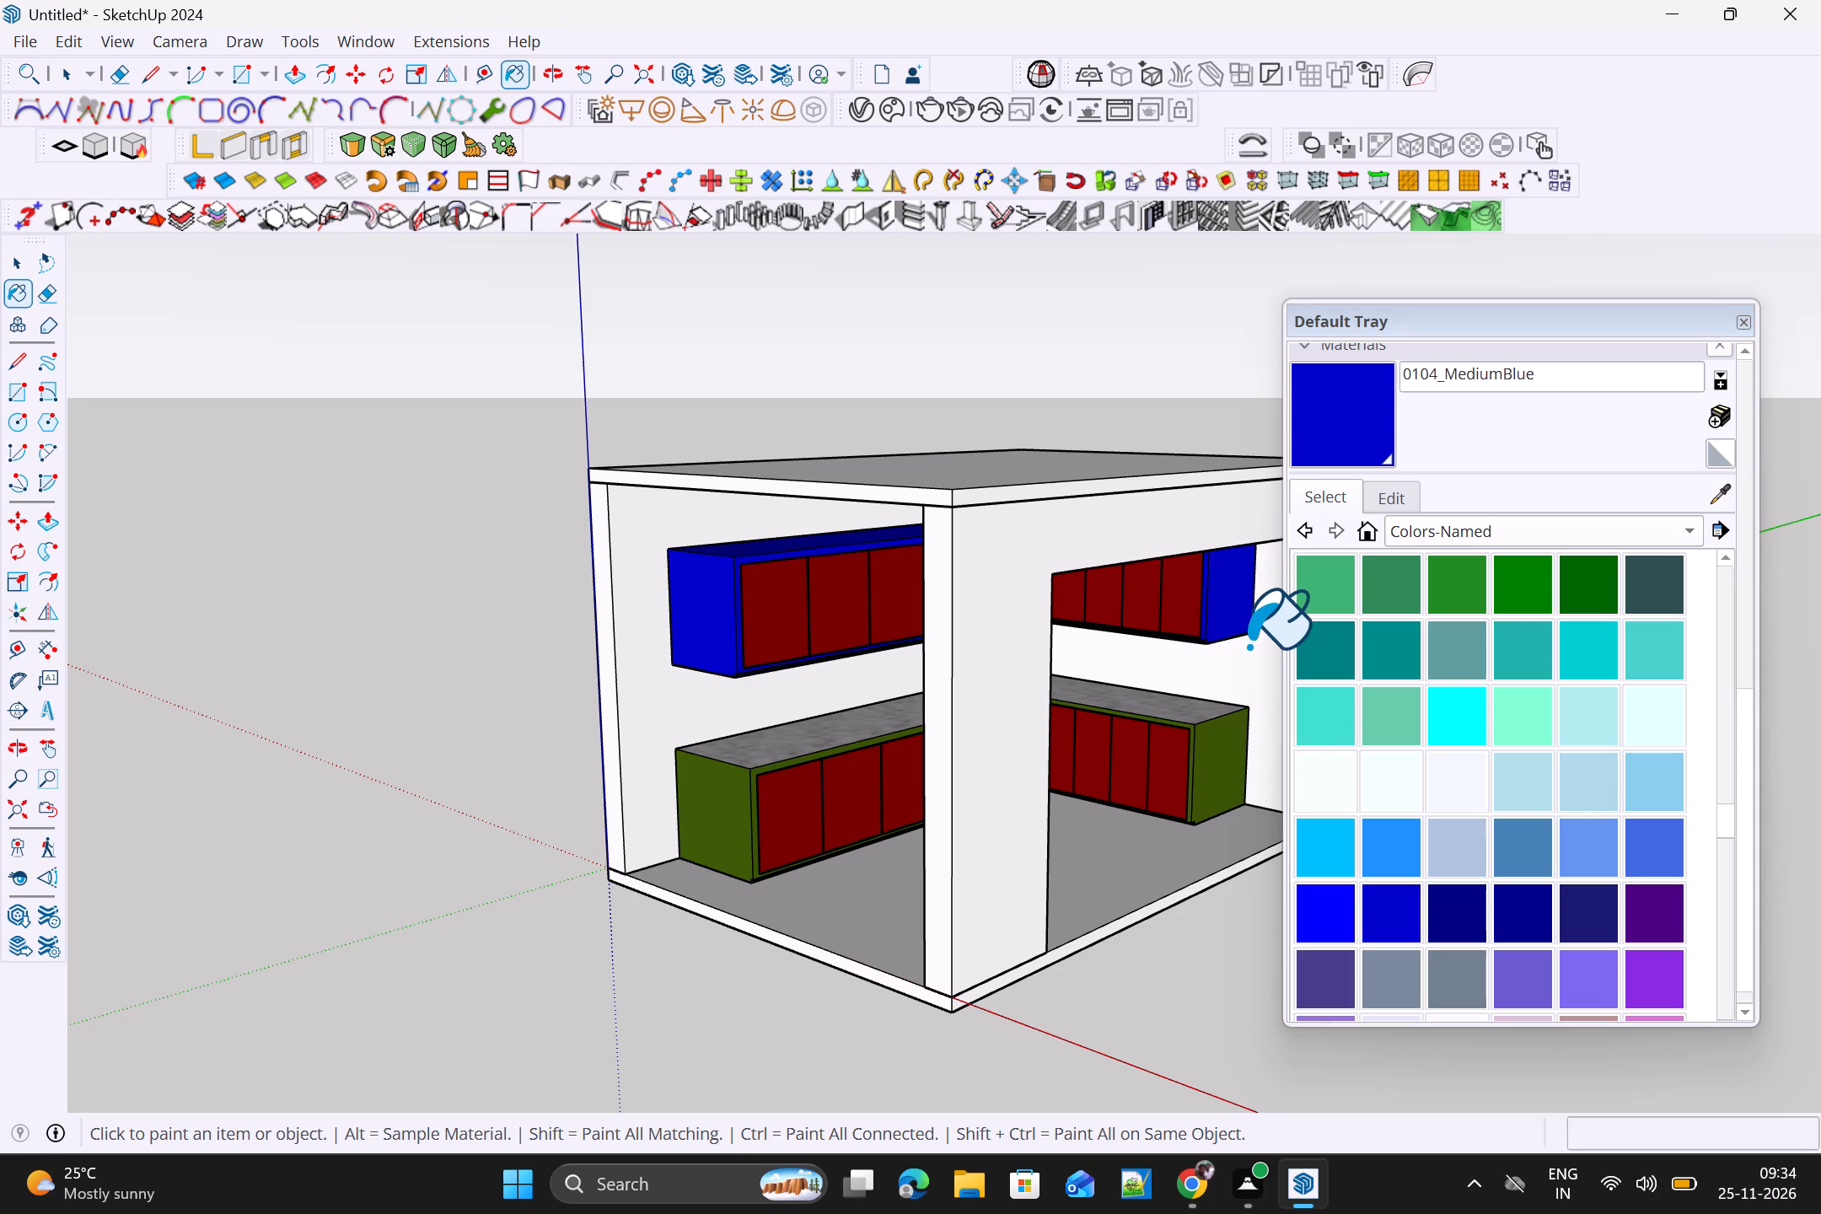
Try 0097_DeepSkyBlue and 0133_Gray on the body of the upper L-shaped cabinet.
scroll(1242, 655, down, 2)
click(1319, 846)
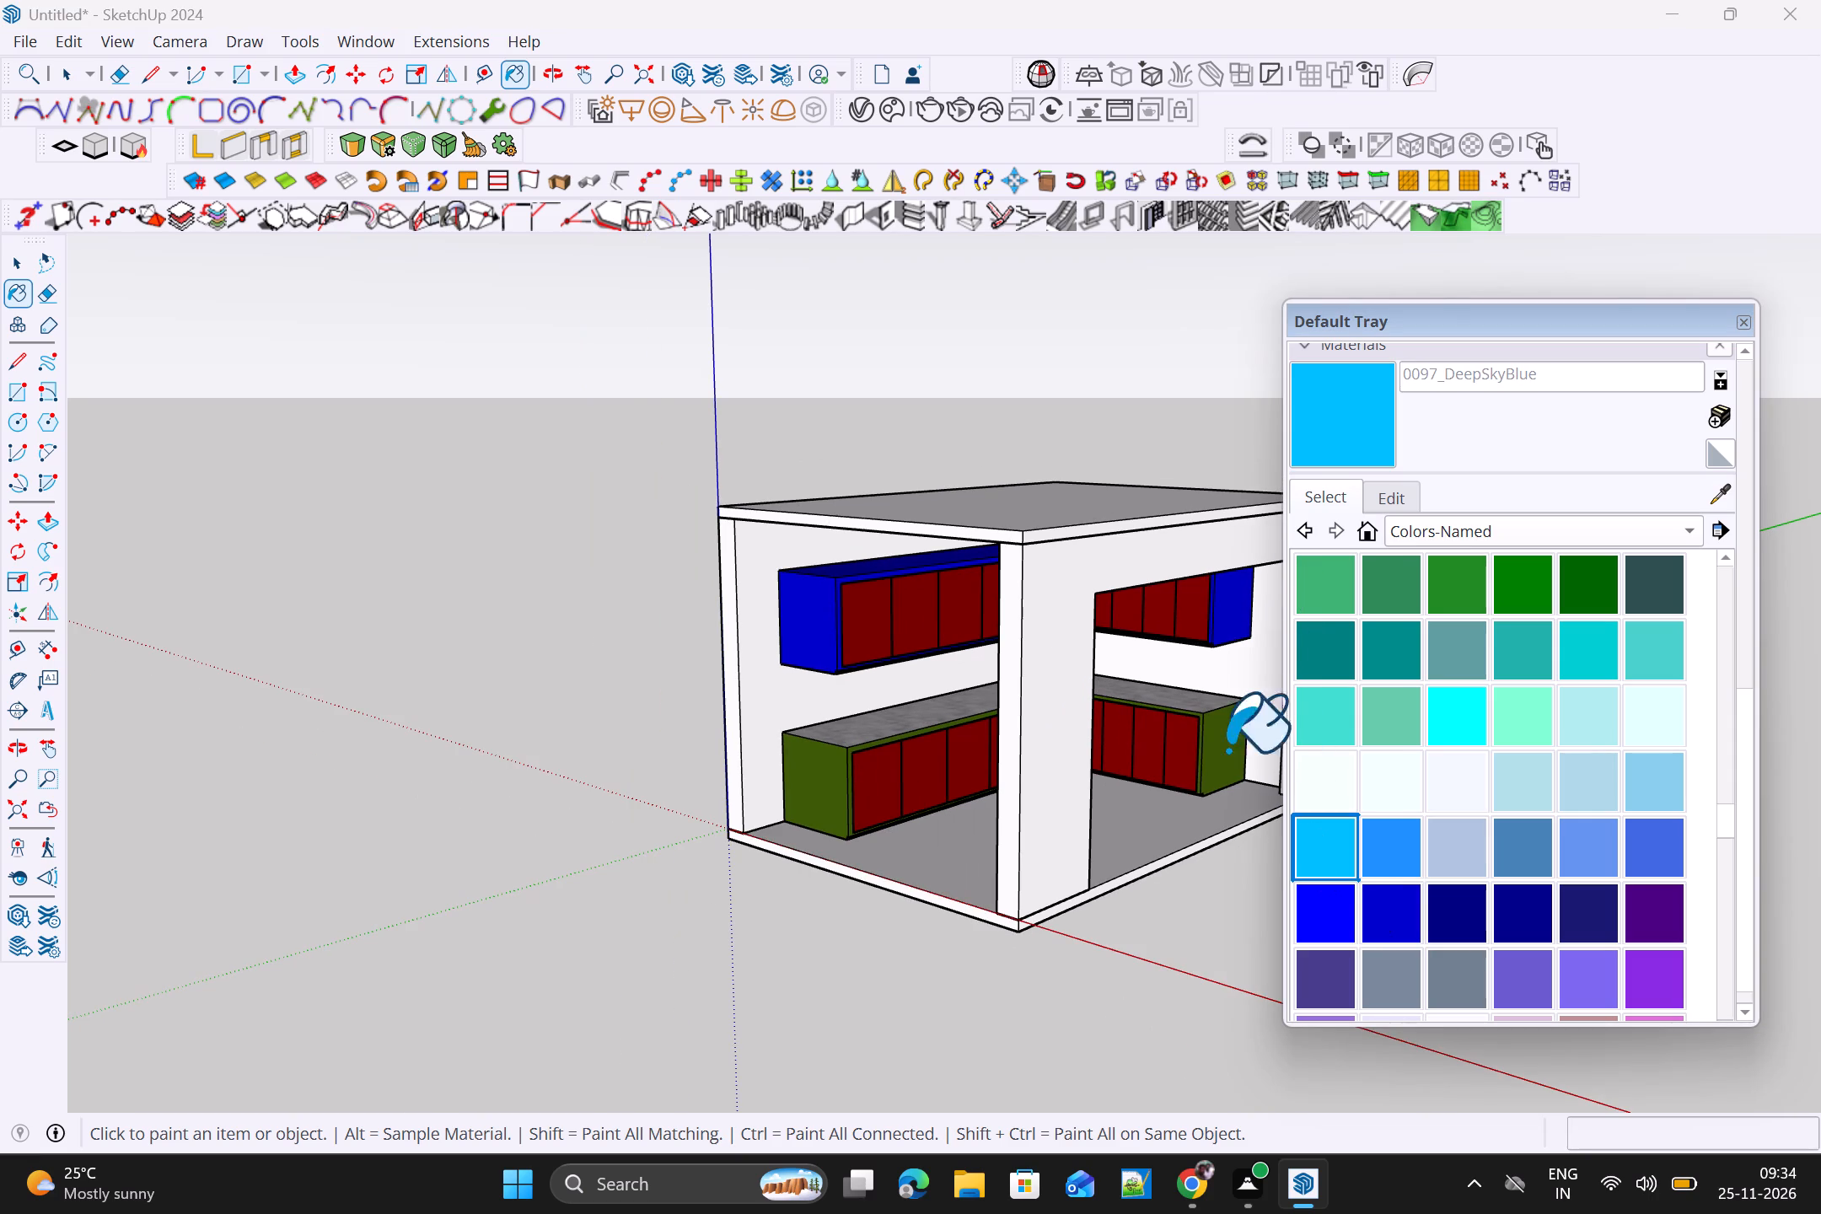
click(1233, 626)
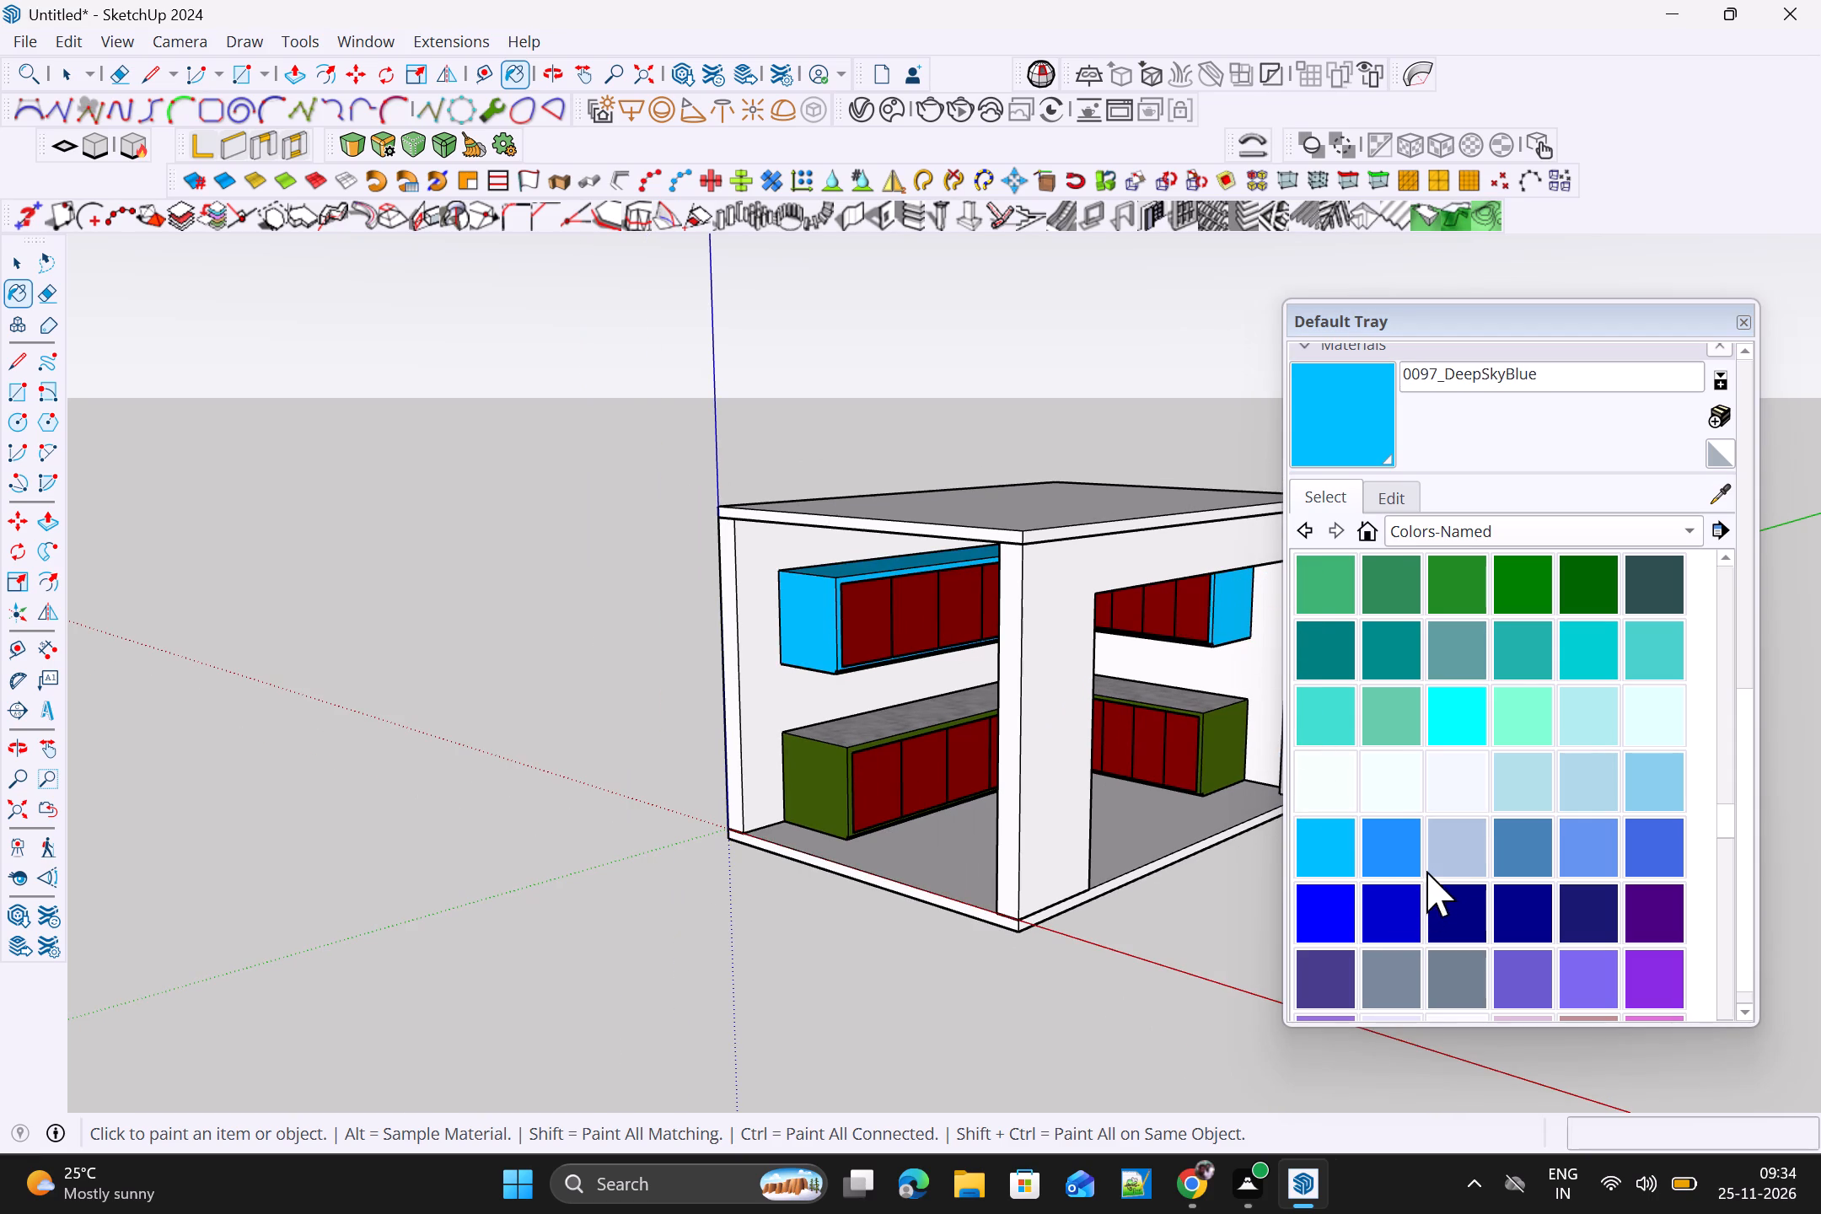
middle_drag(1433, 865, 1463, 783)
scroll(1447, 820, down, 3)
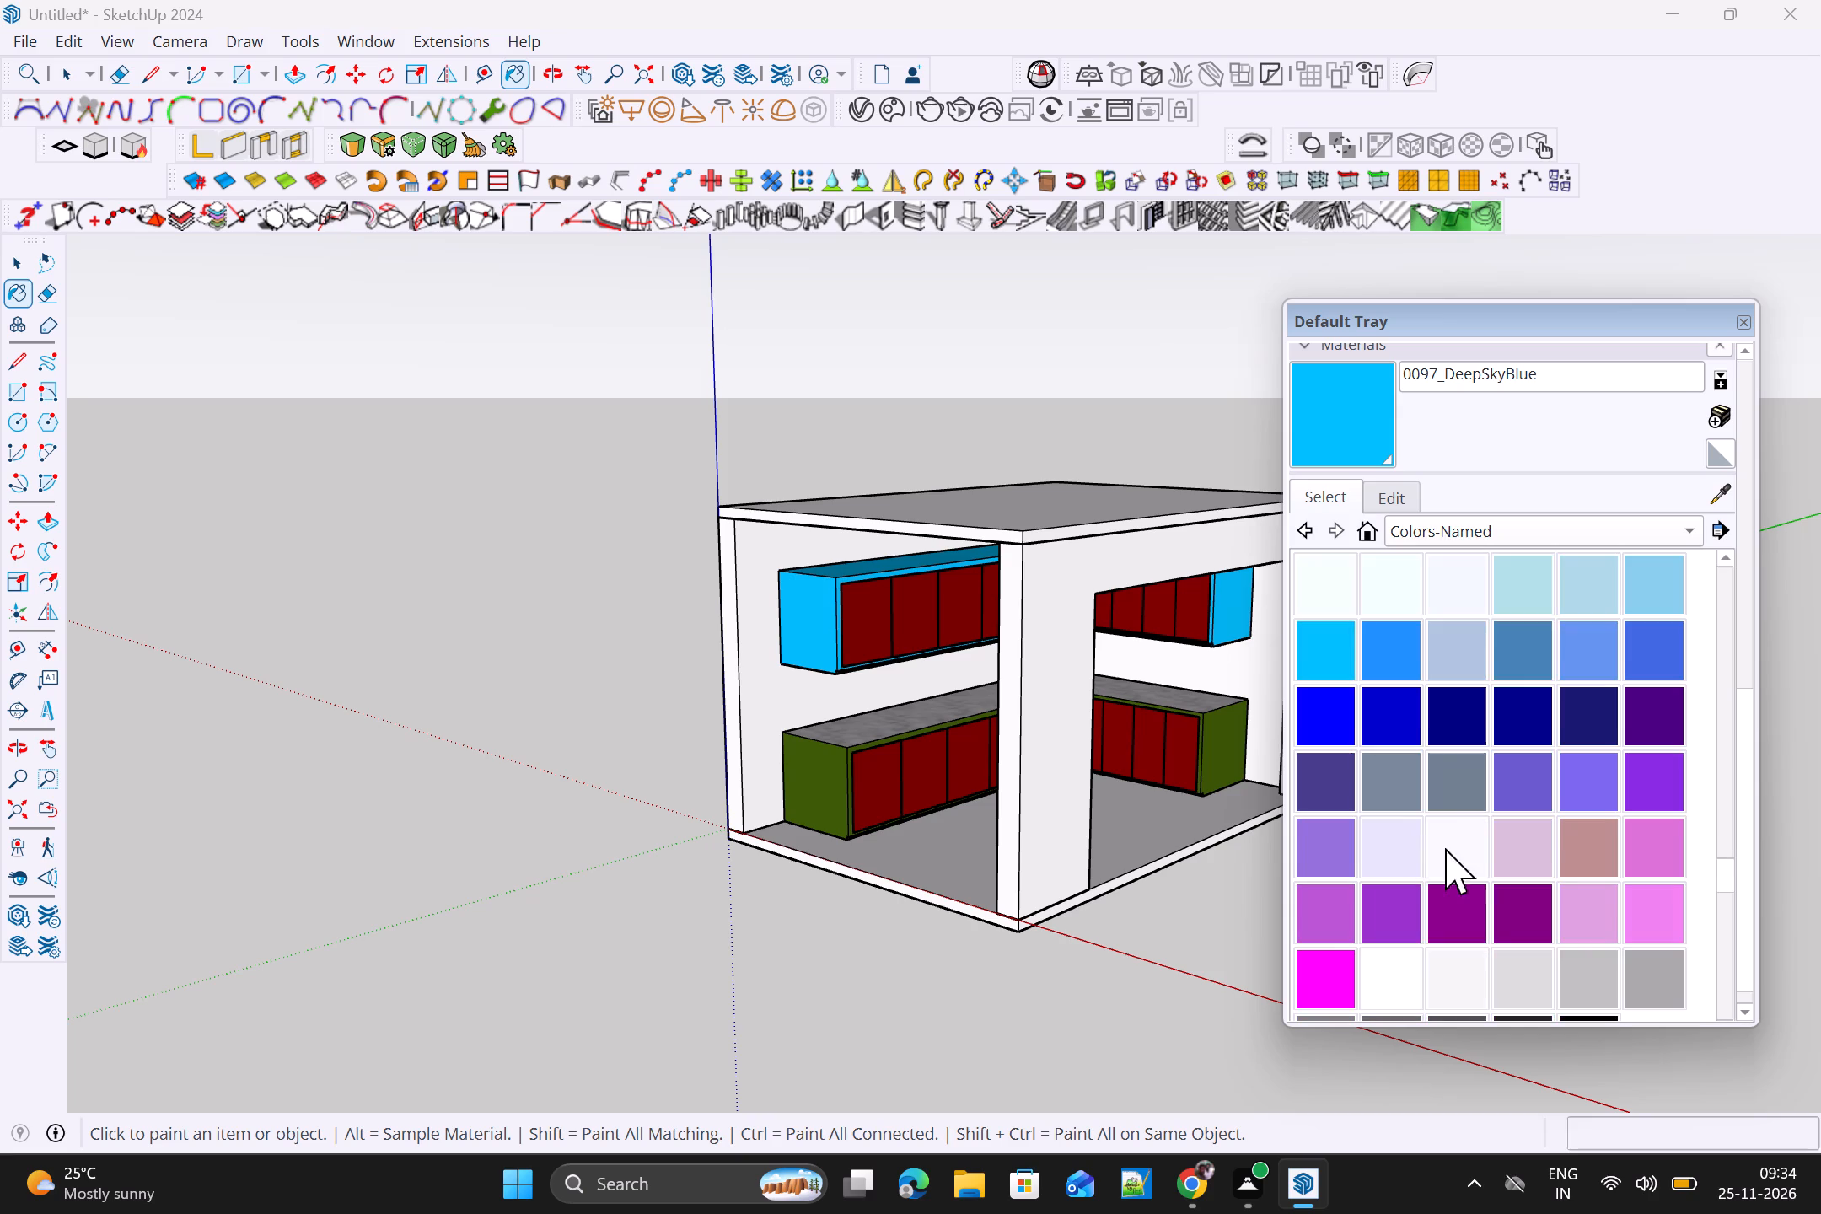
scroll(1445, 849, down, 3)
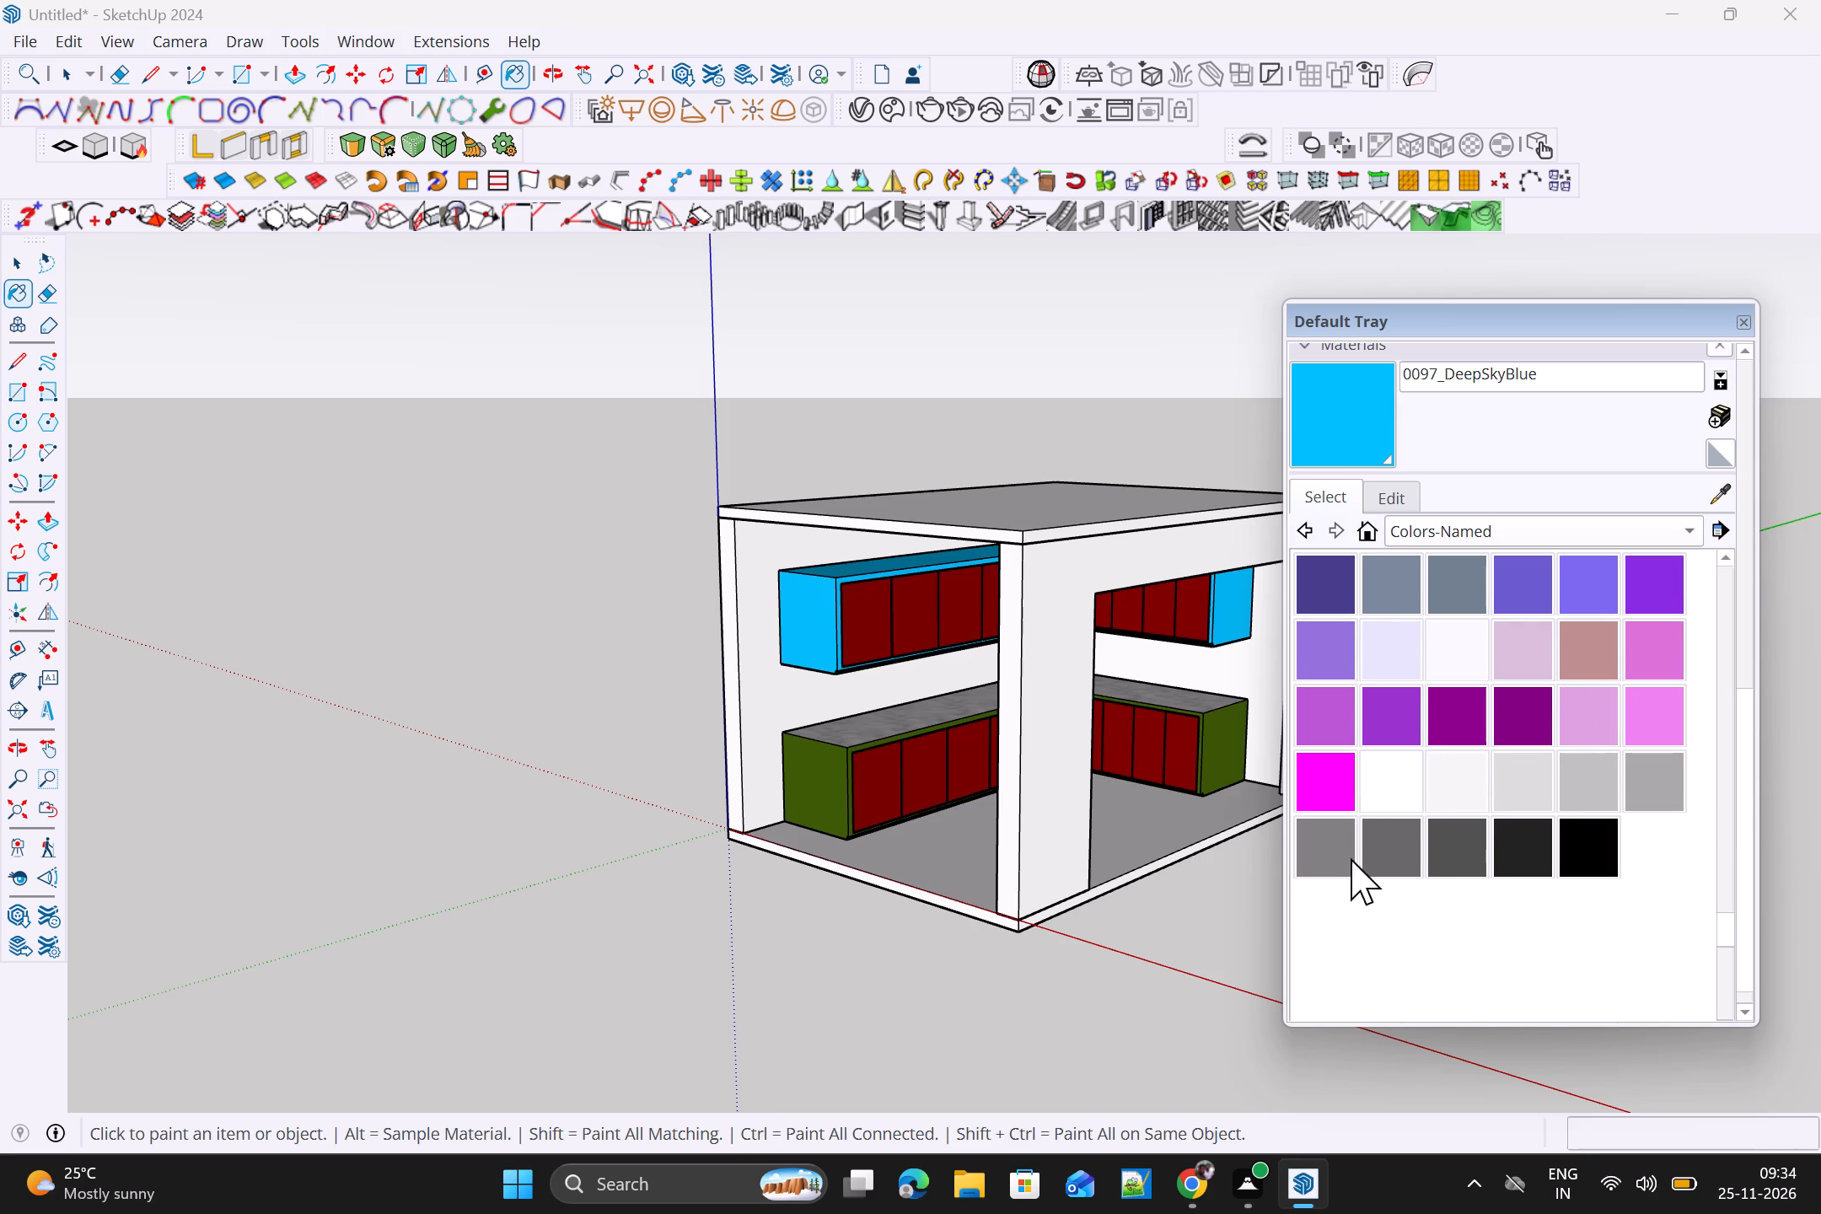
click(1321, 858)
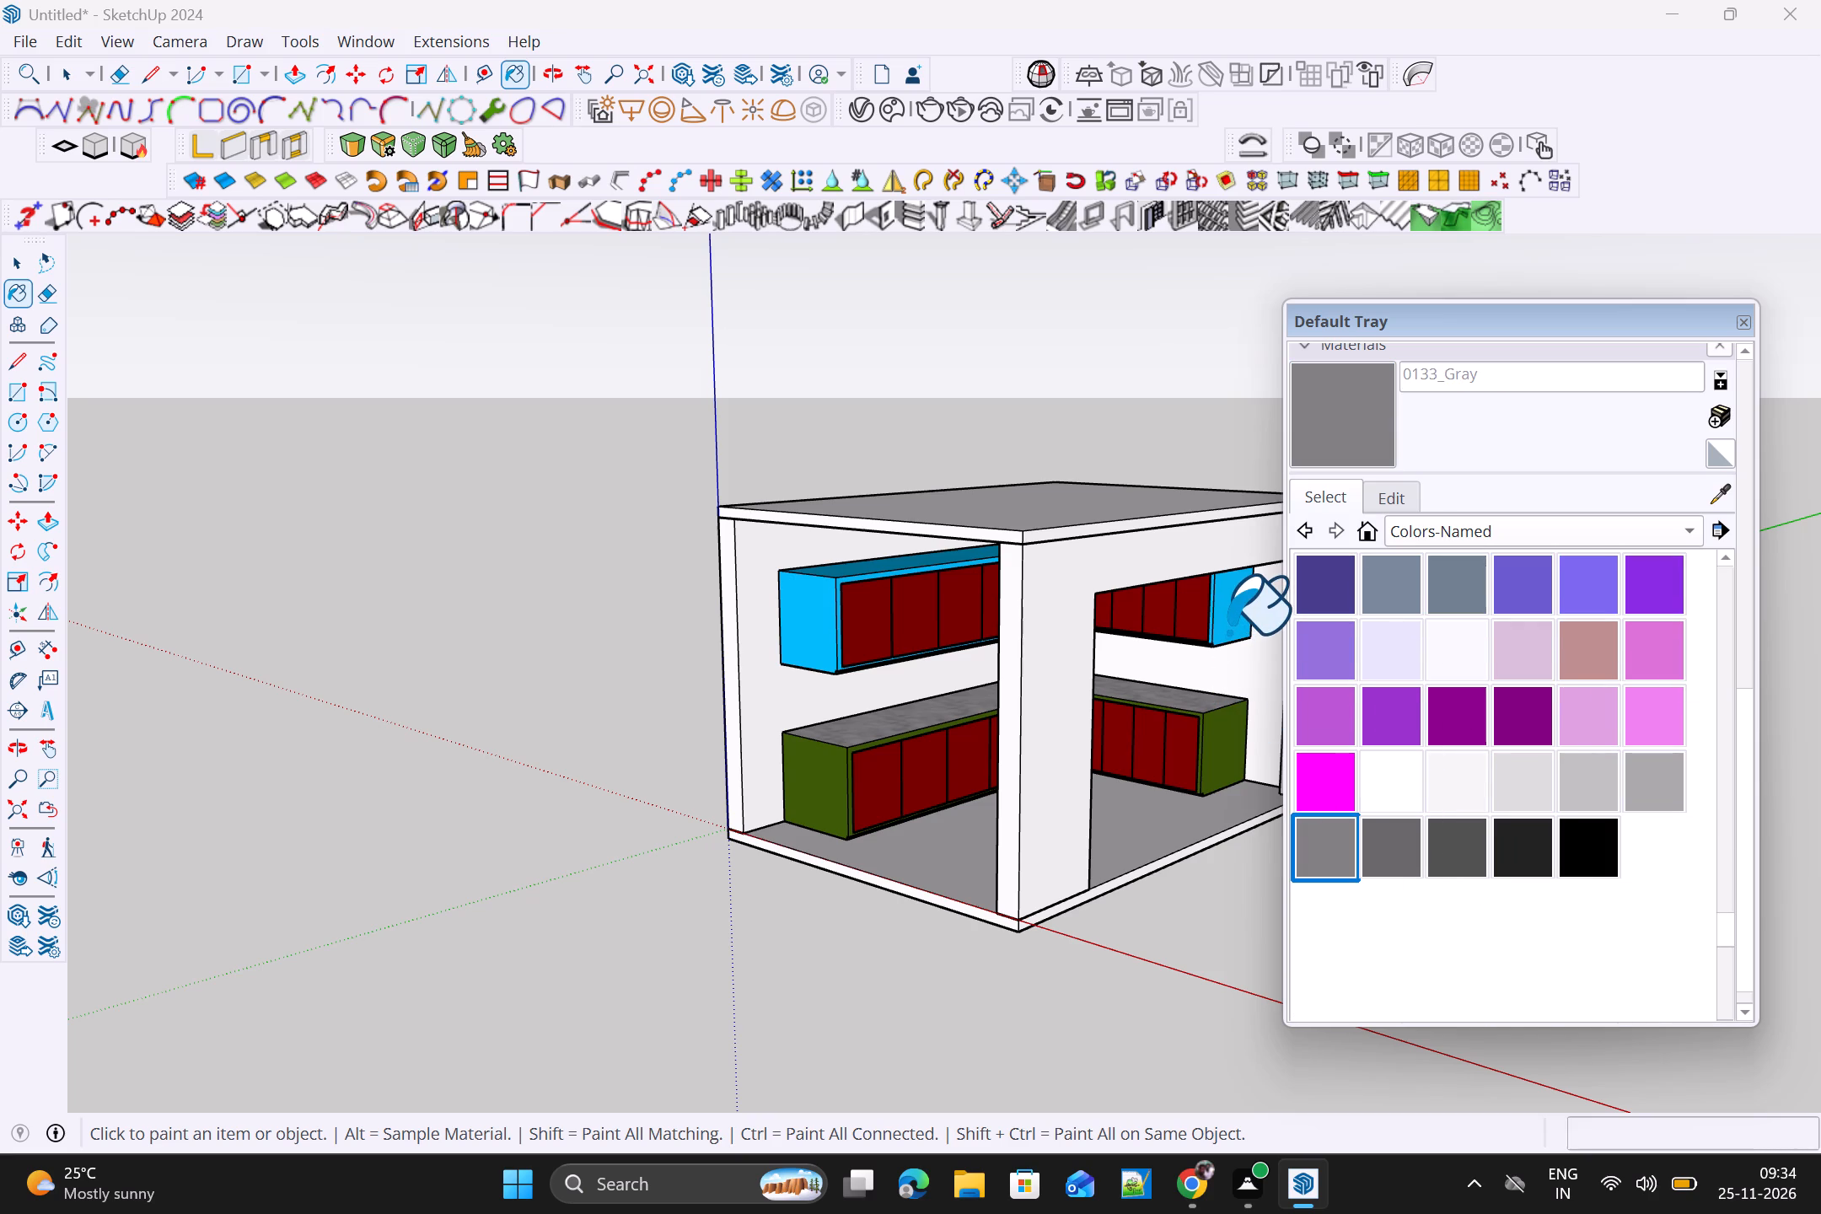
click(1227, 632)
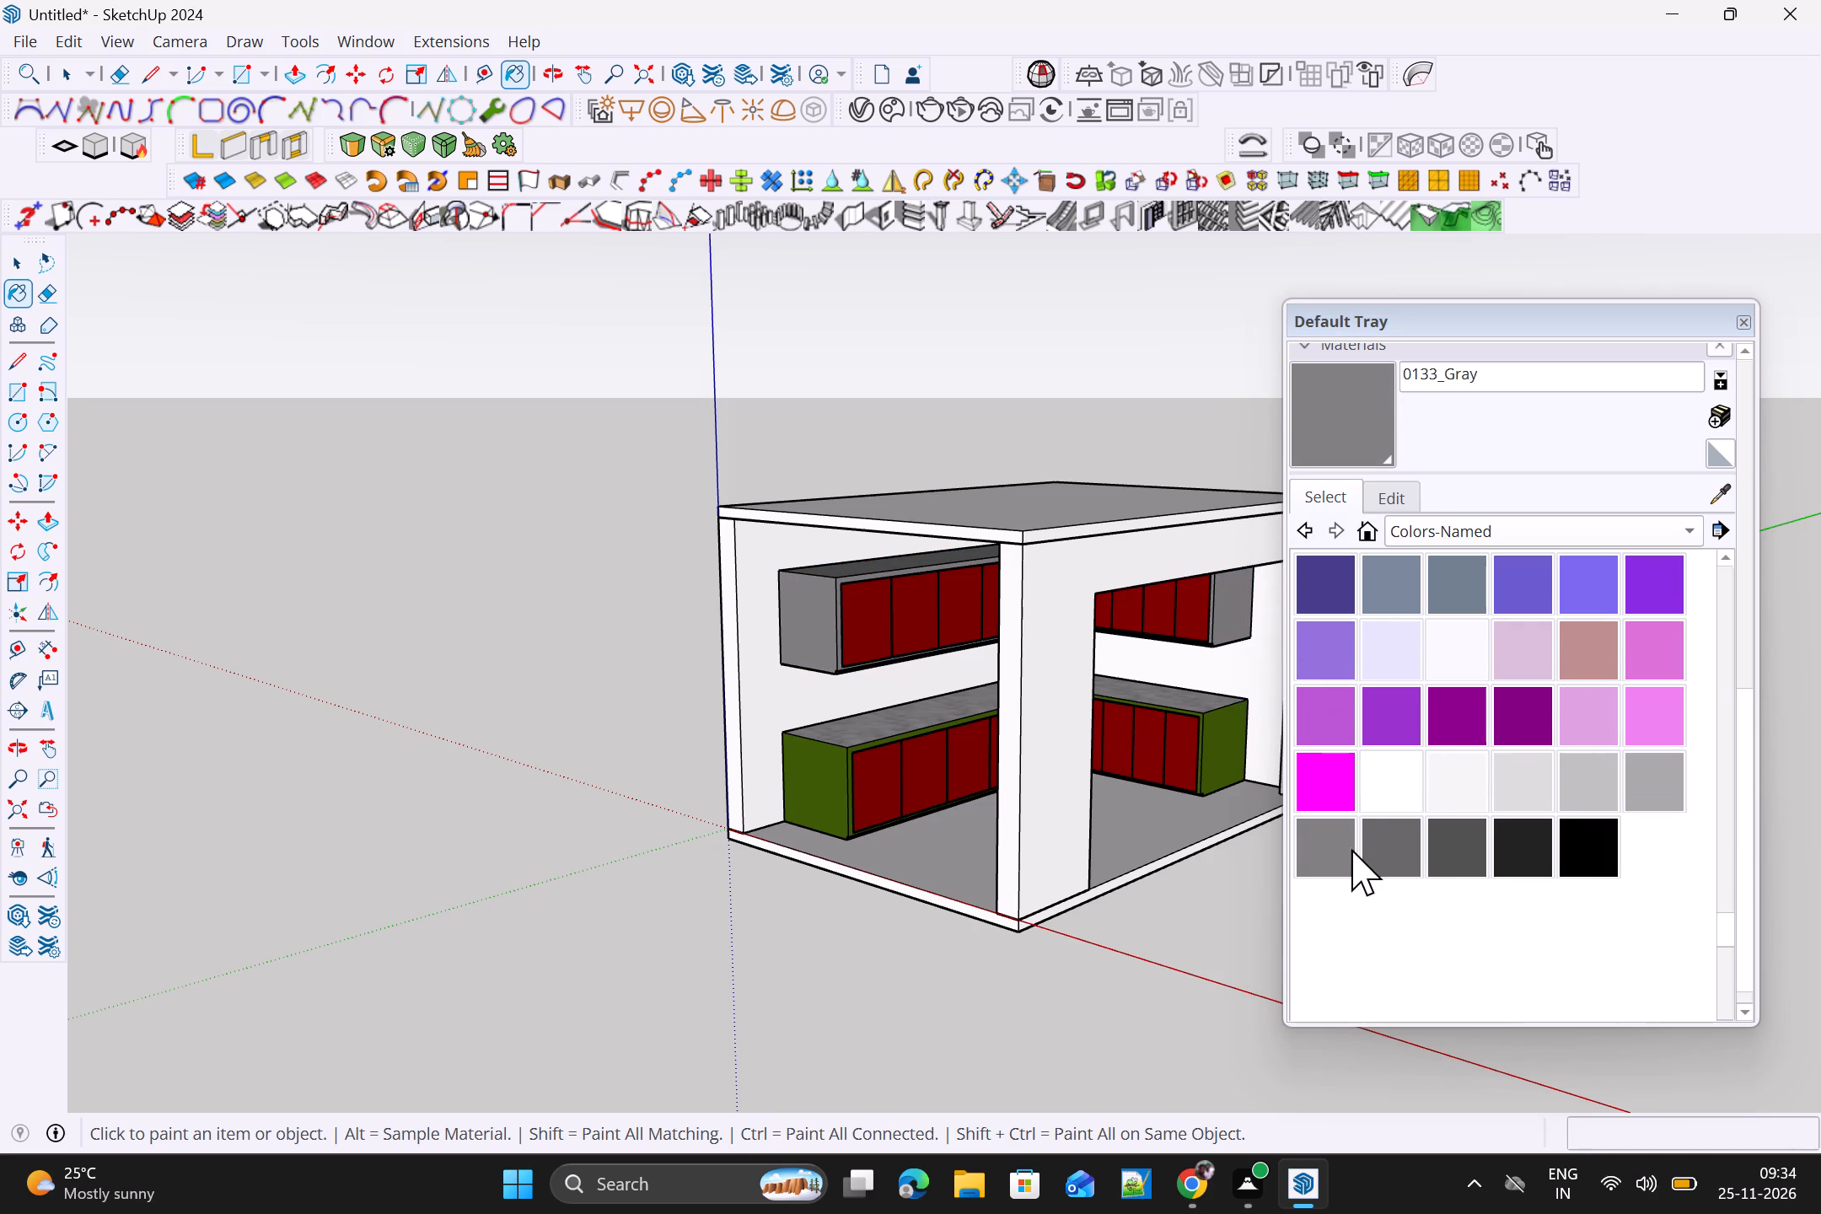
Paint the body of the upper L-shaped cabinet and the far end of the base cabinet with 0137_Black.
click(1582, 857)
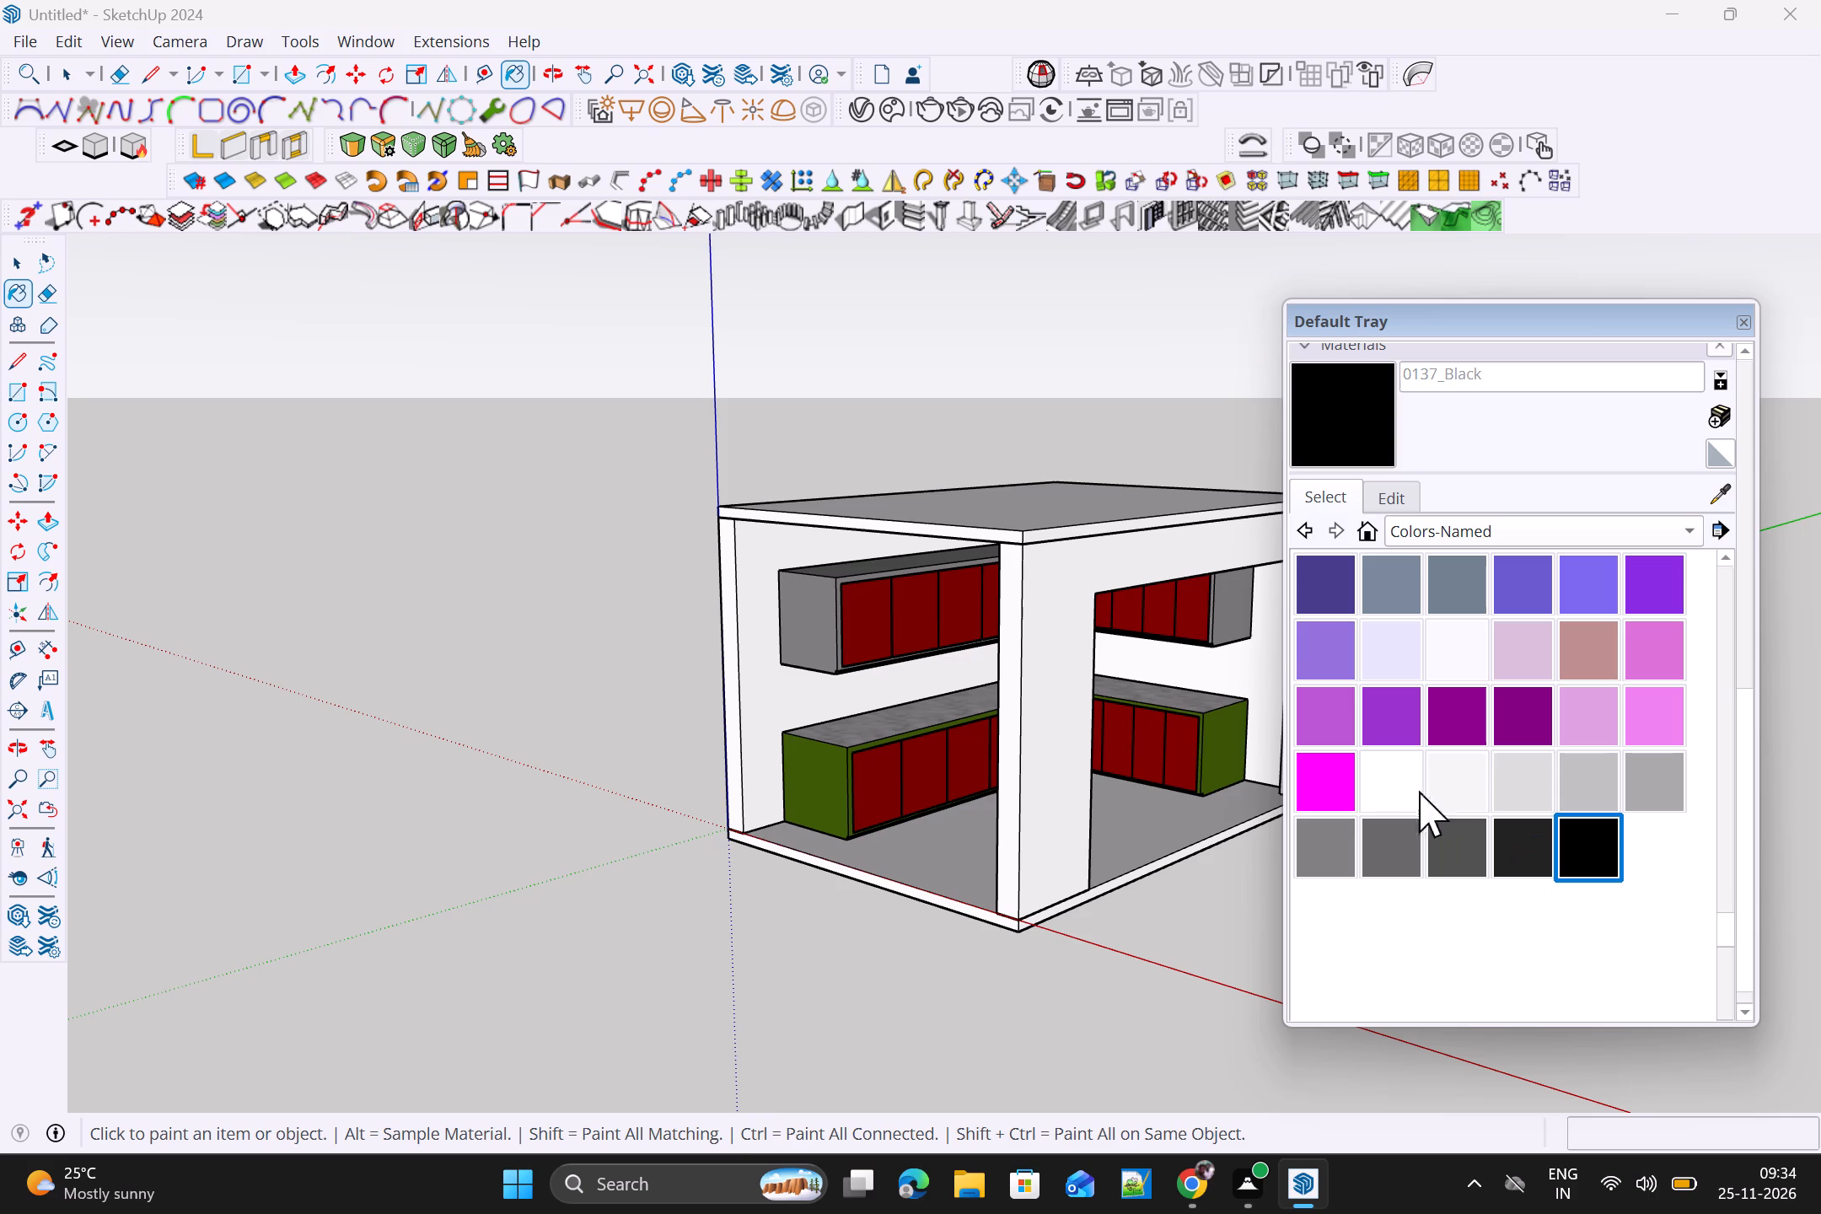
click(1238, 636)
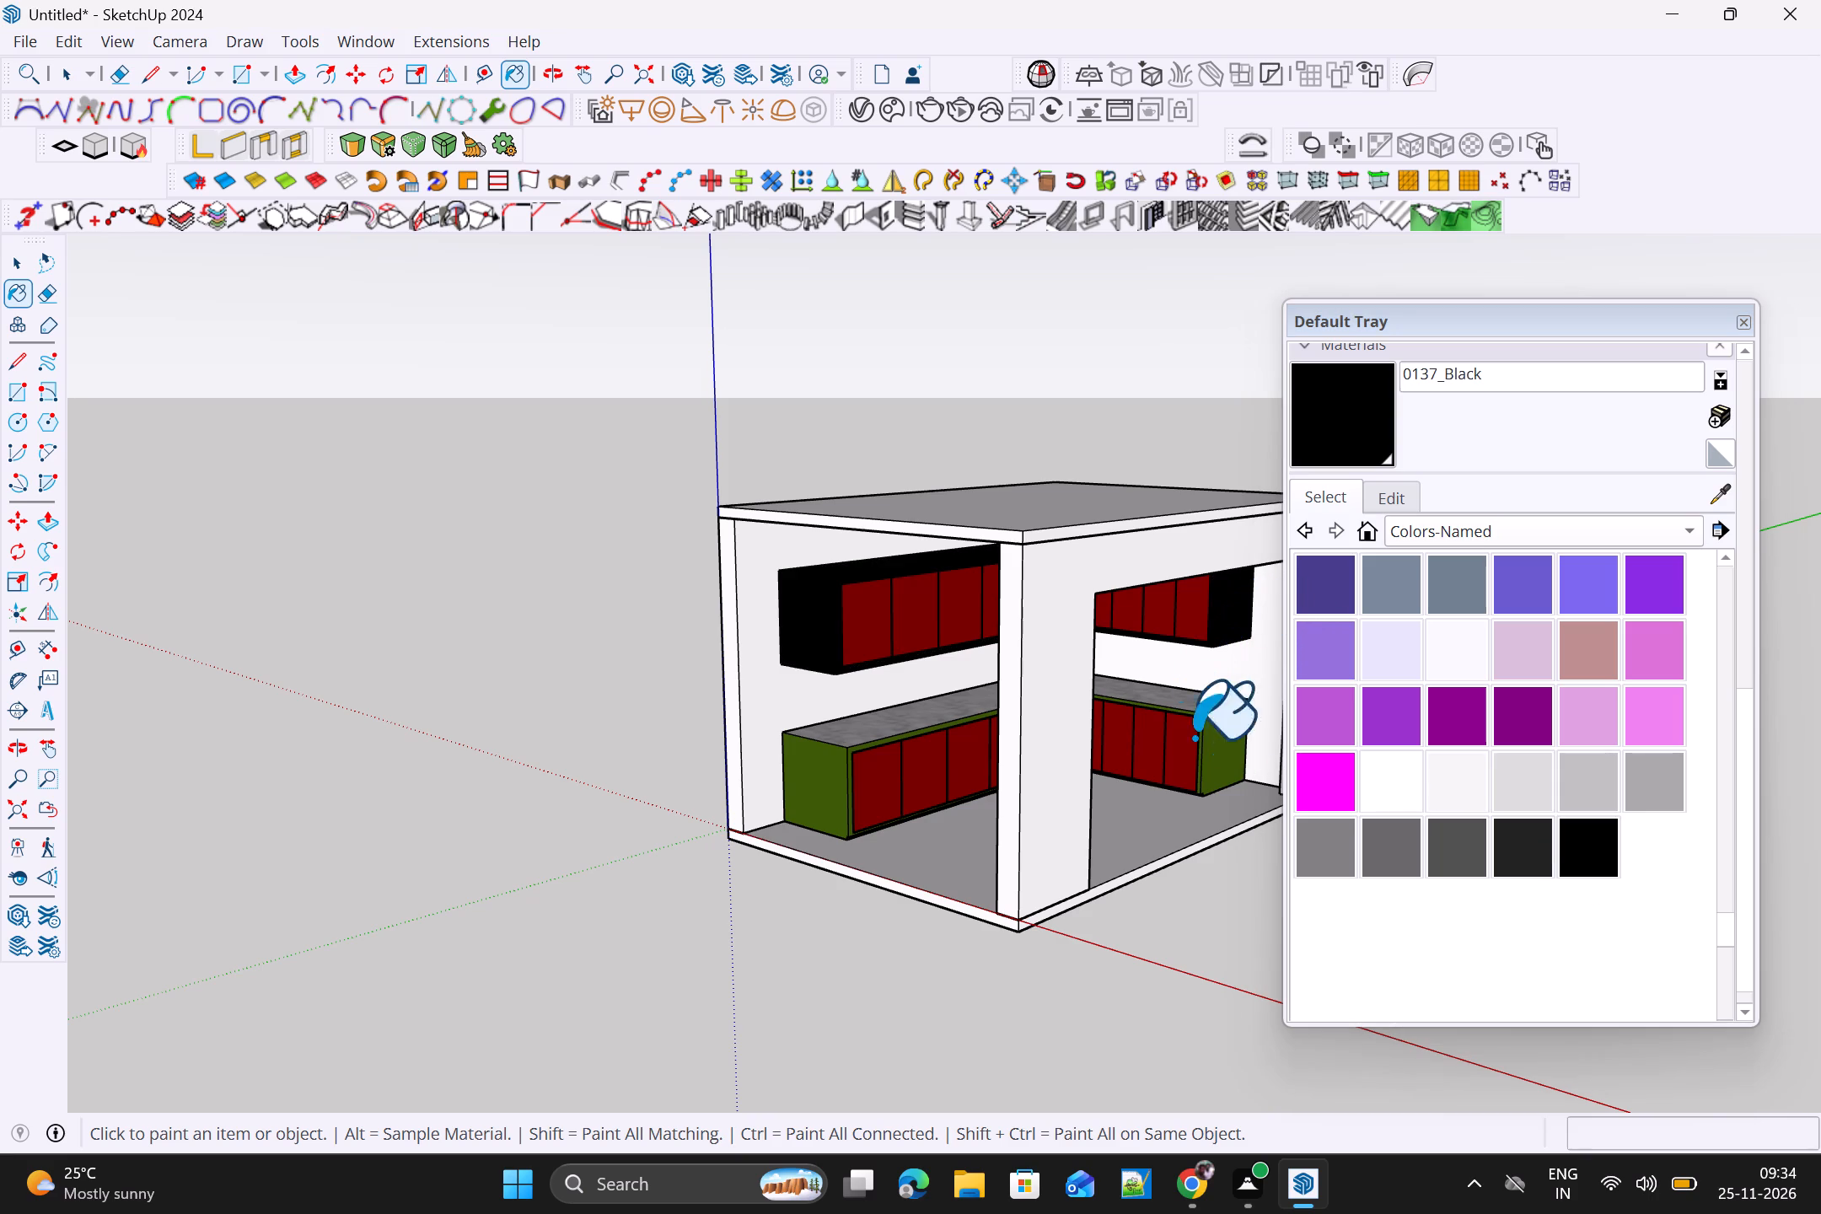
click(1227, 765)
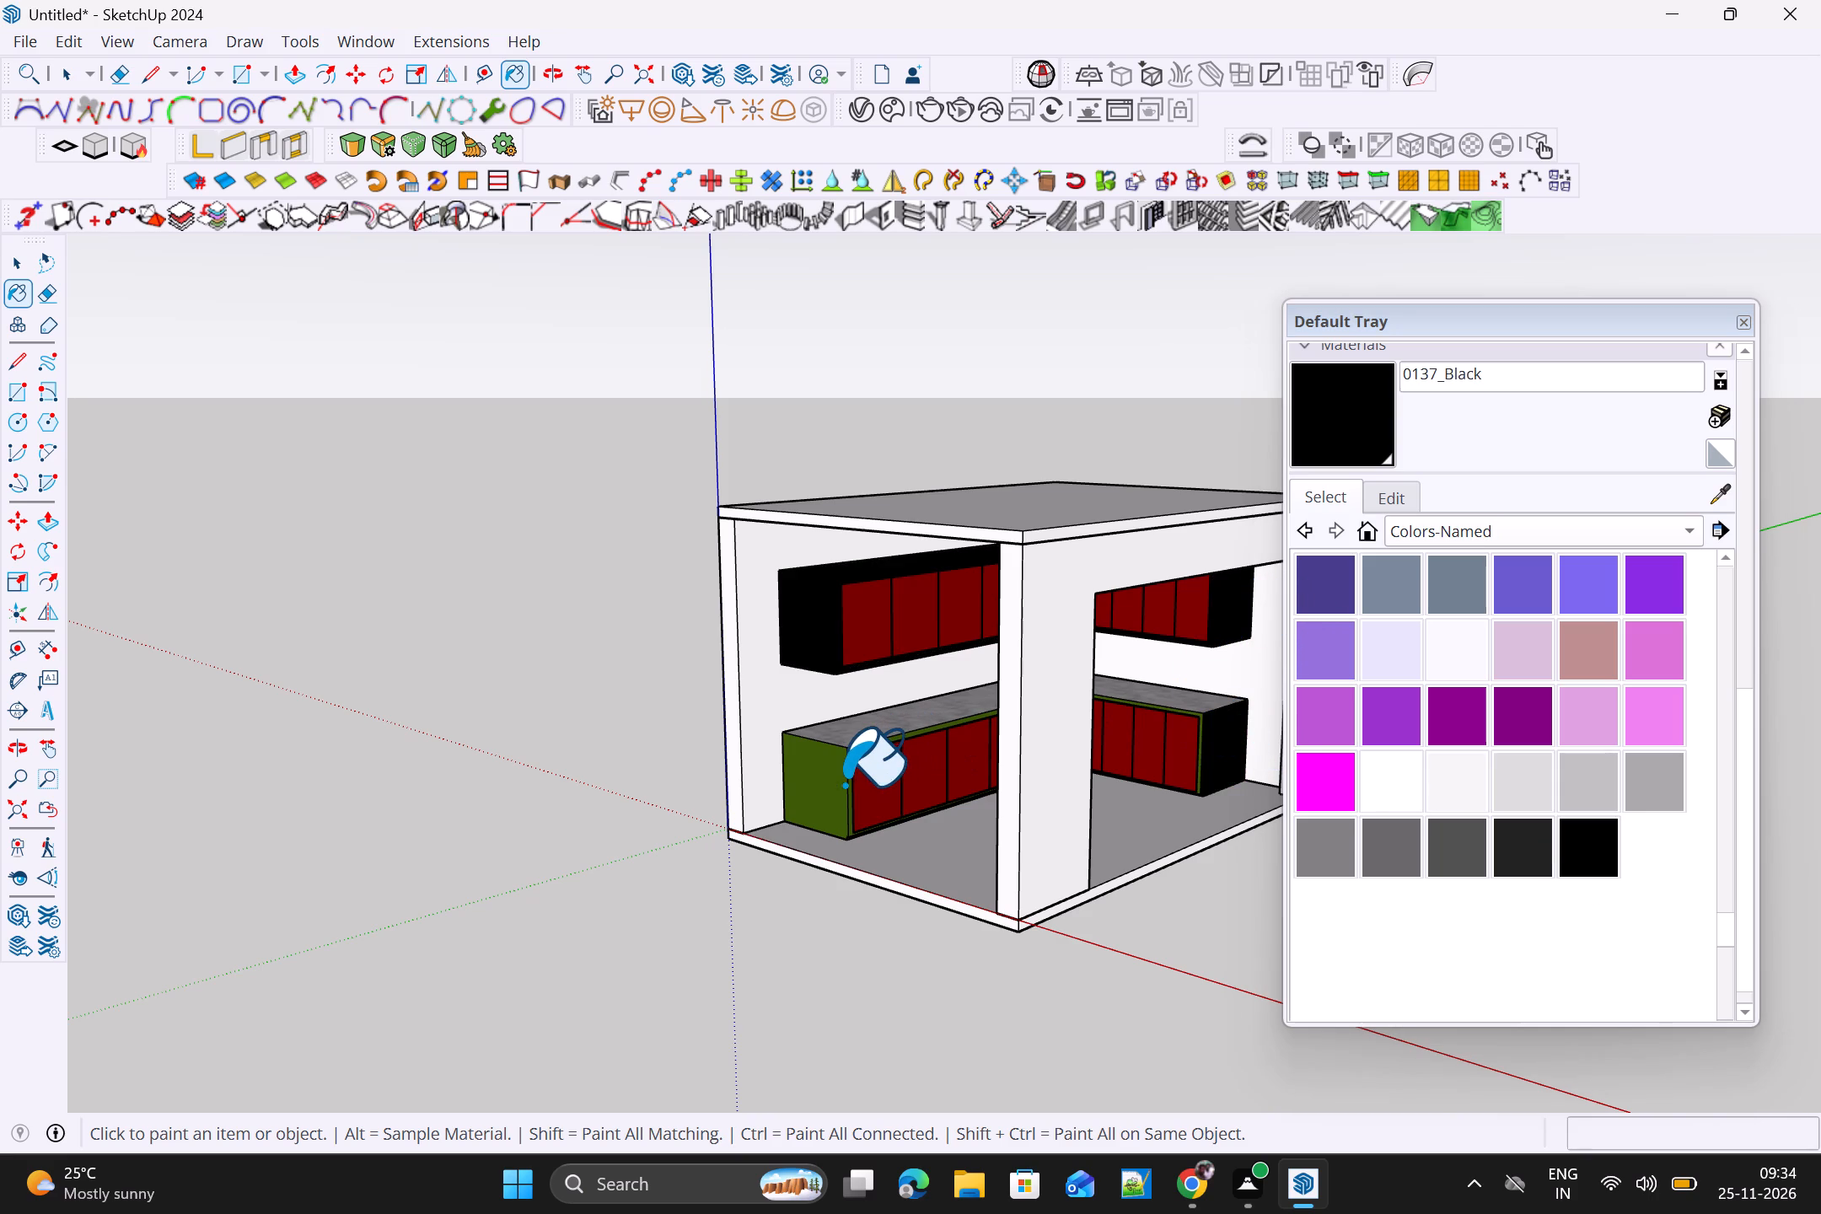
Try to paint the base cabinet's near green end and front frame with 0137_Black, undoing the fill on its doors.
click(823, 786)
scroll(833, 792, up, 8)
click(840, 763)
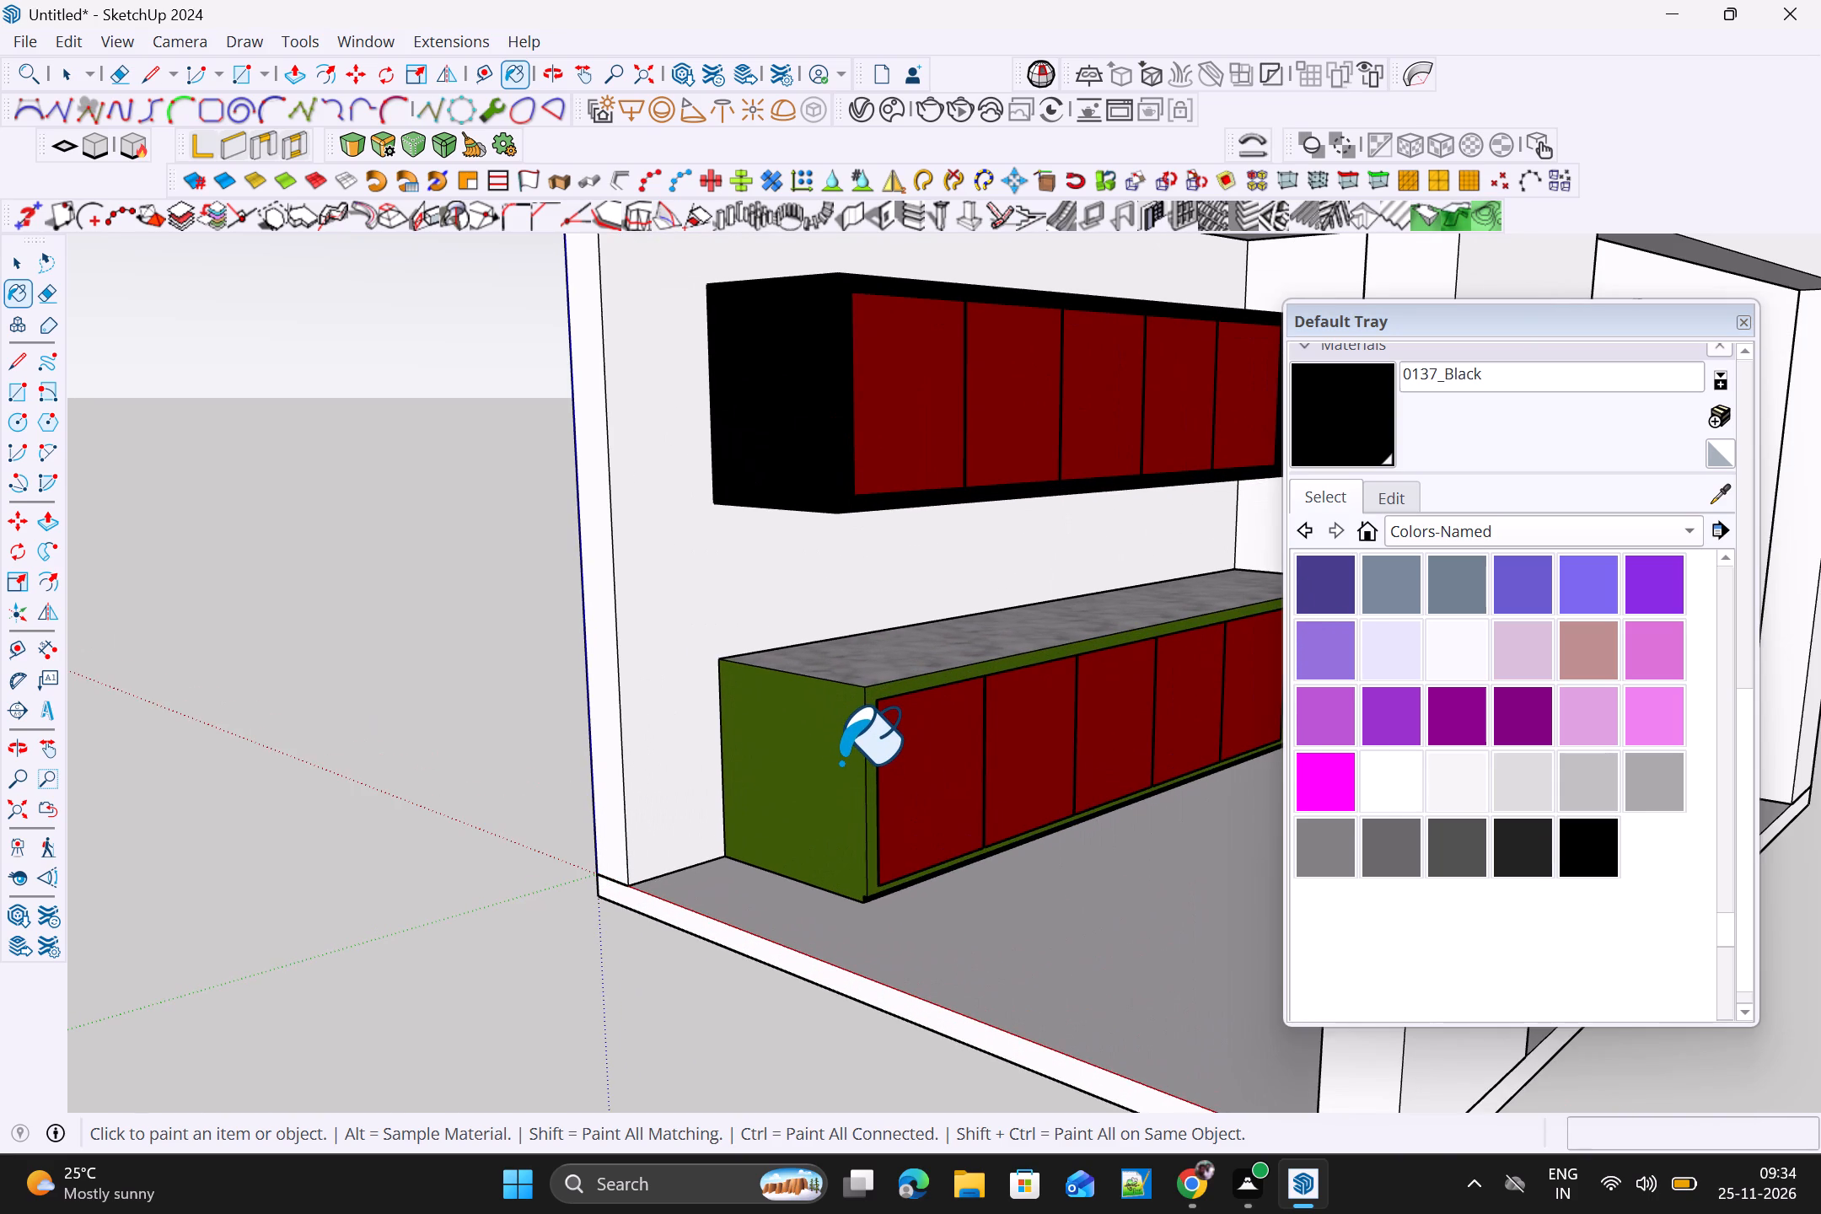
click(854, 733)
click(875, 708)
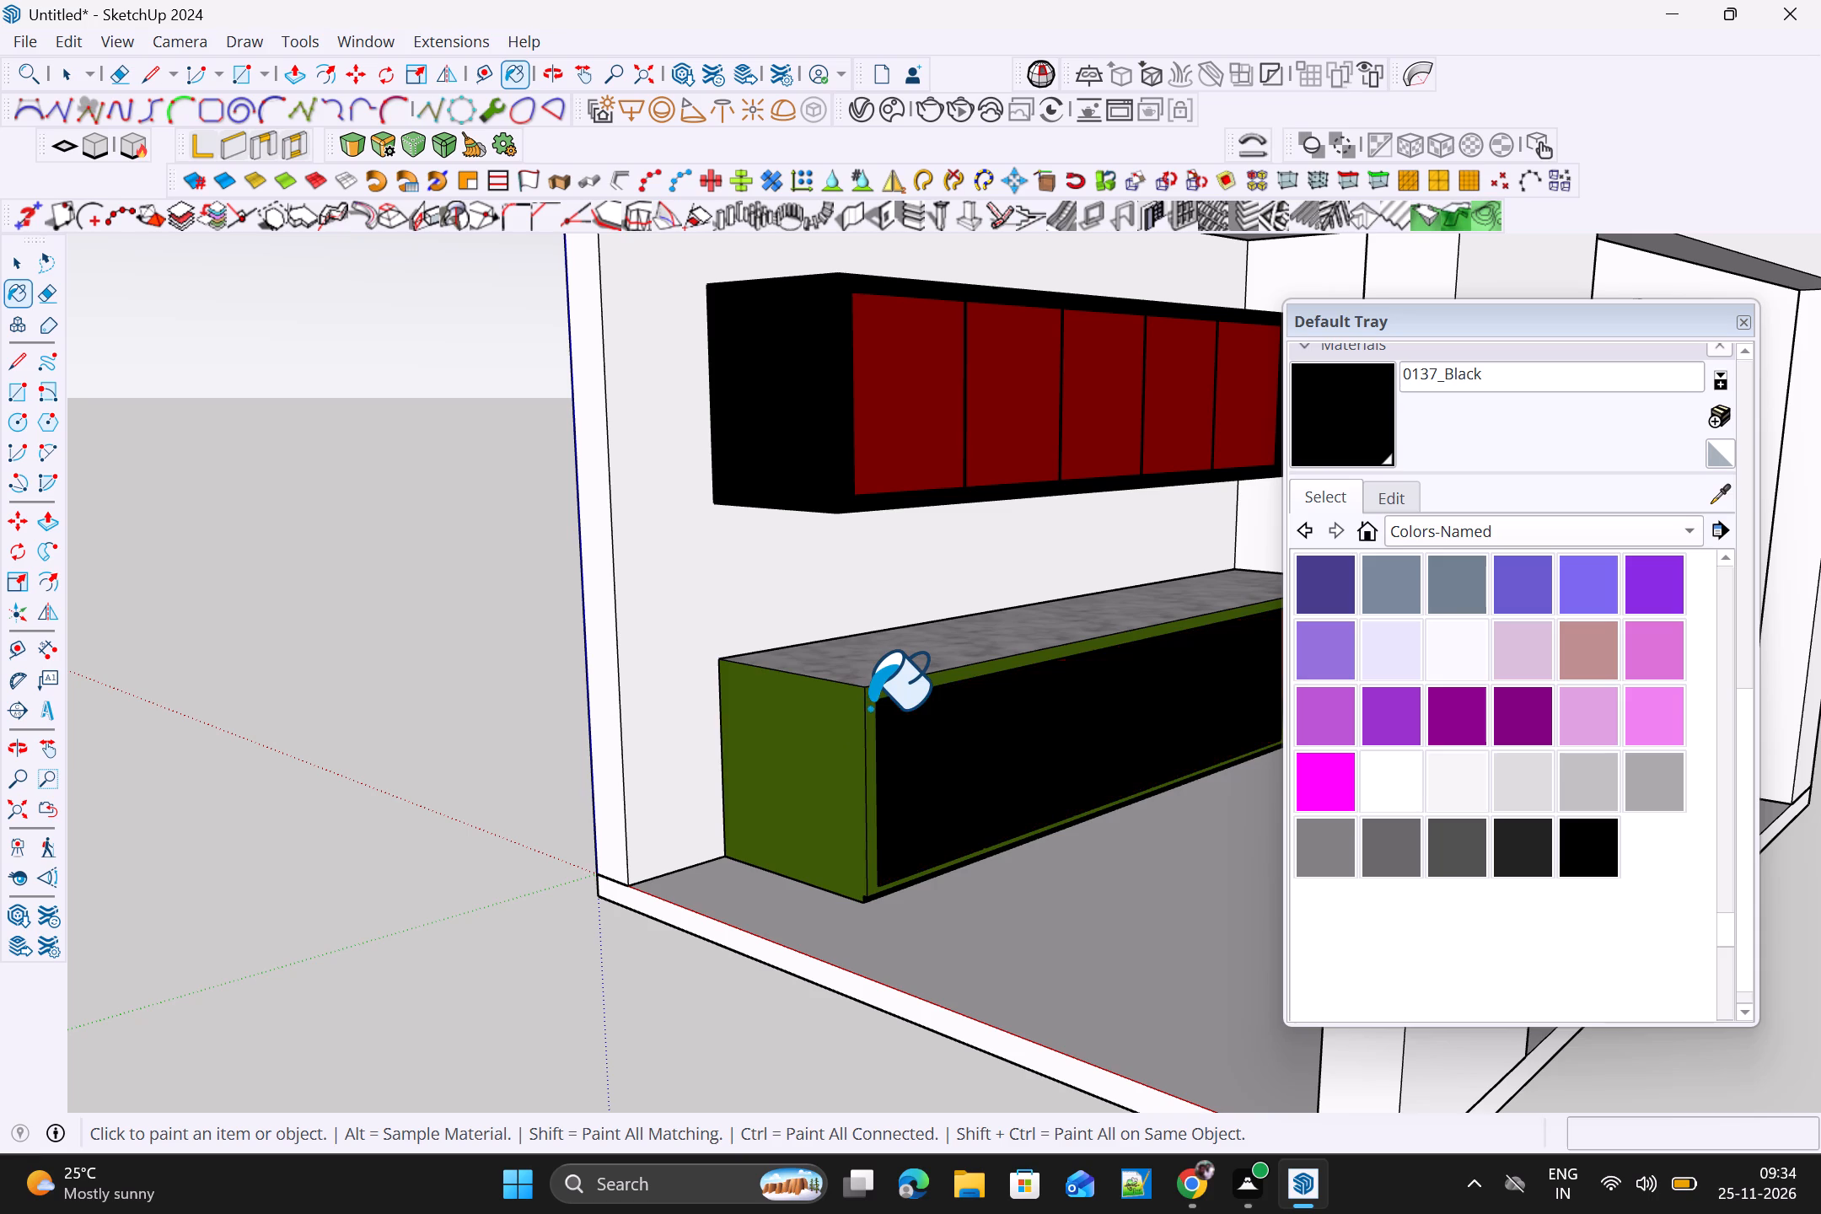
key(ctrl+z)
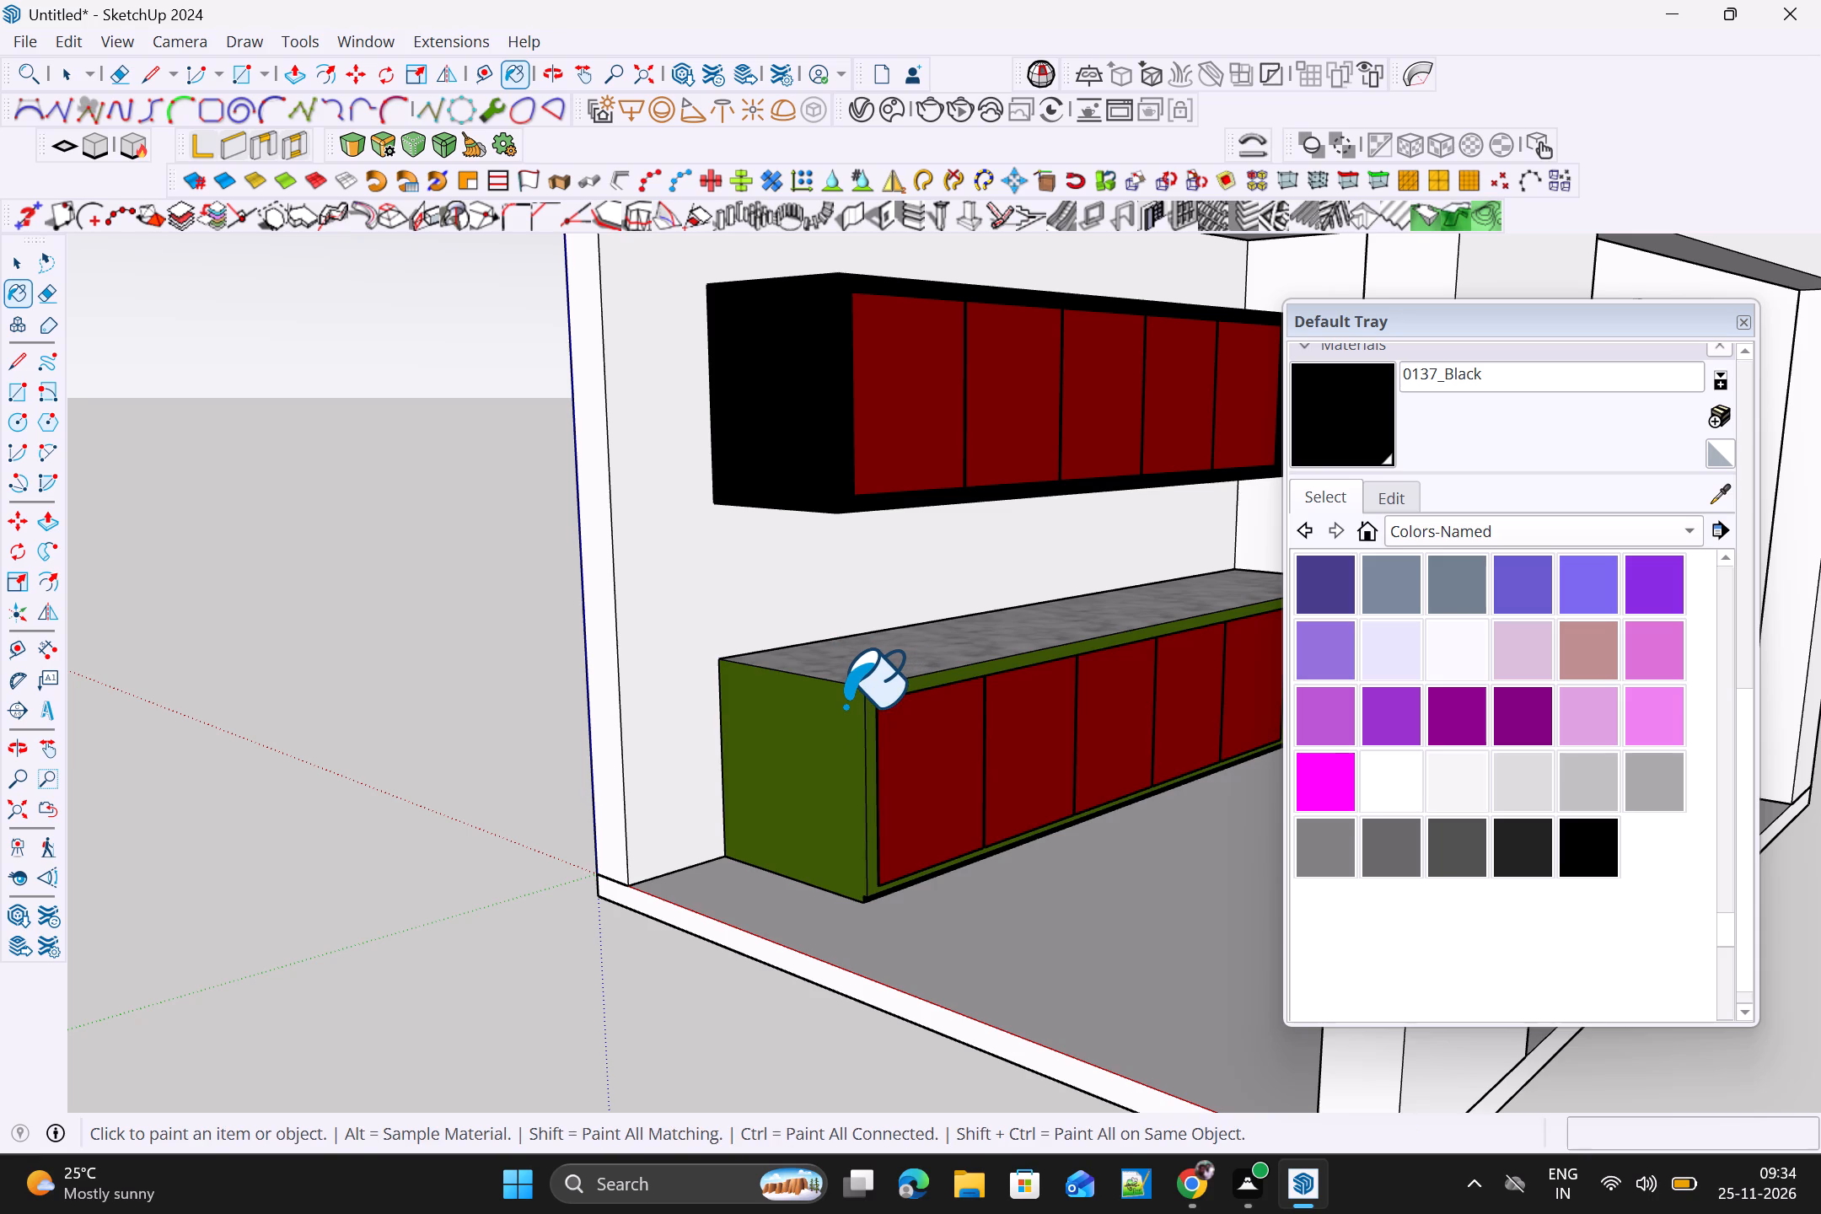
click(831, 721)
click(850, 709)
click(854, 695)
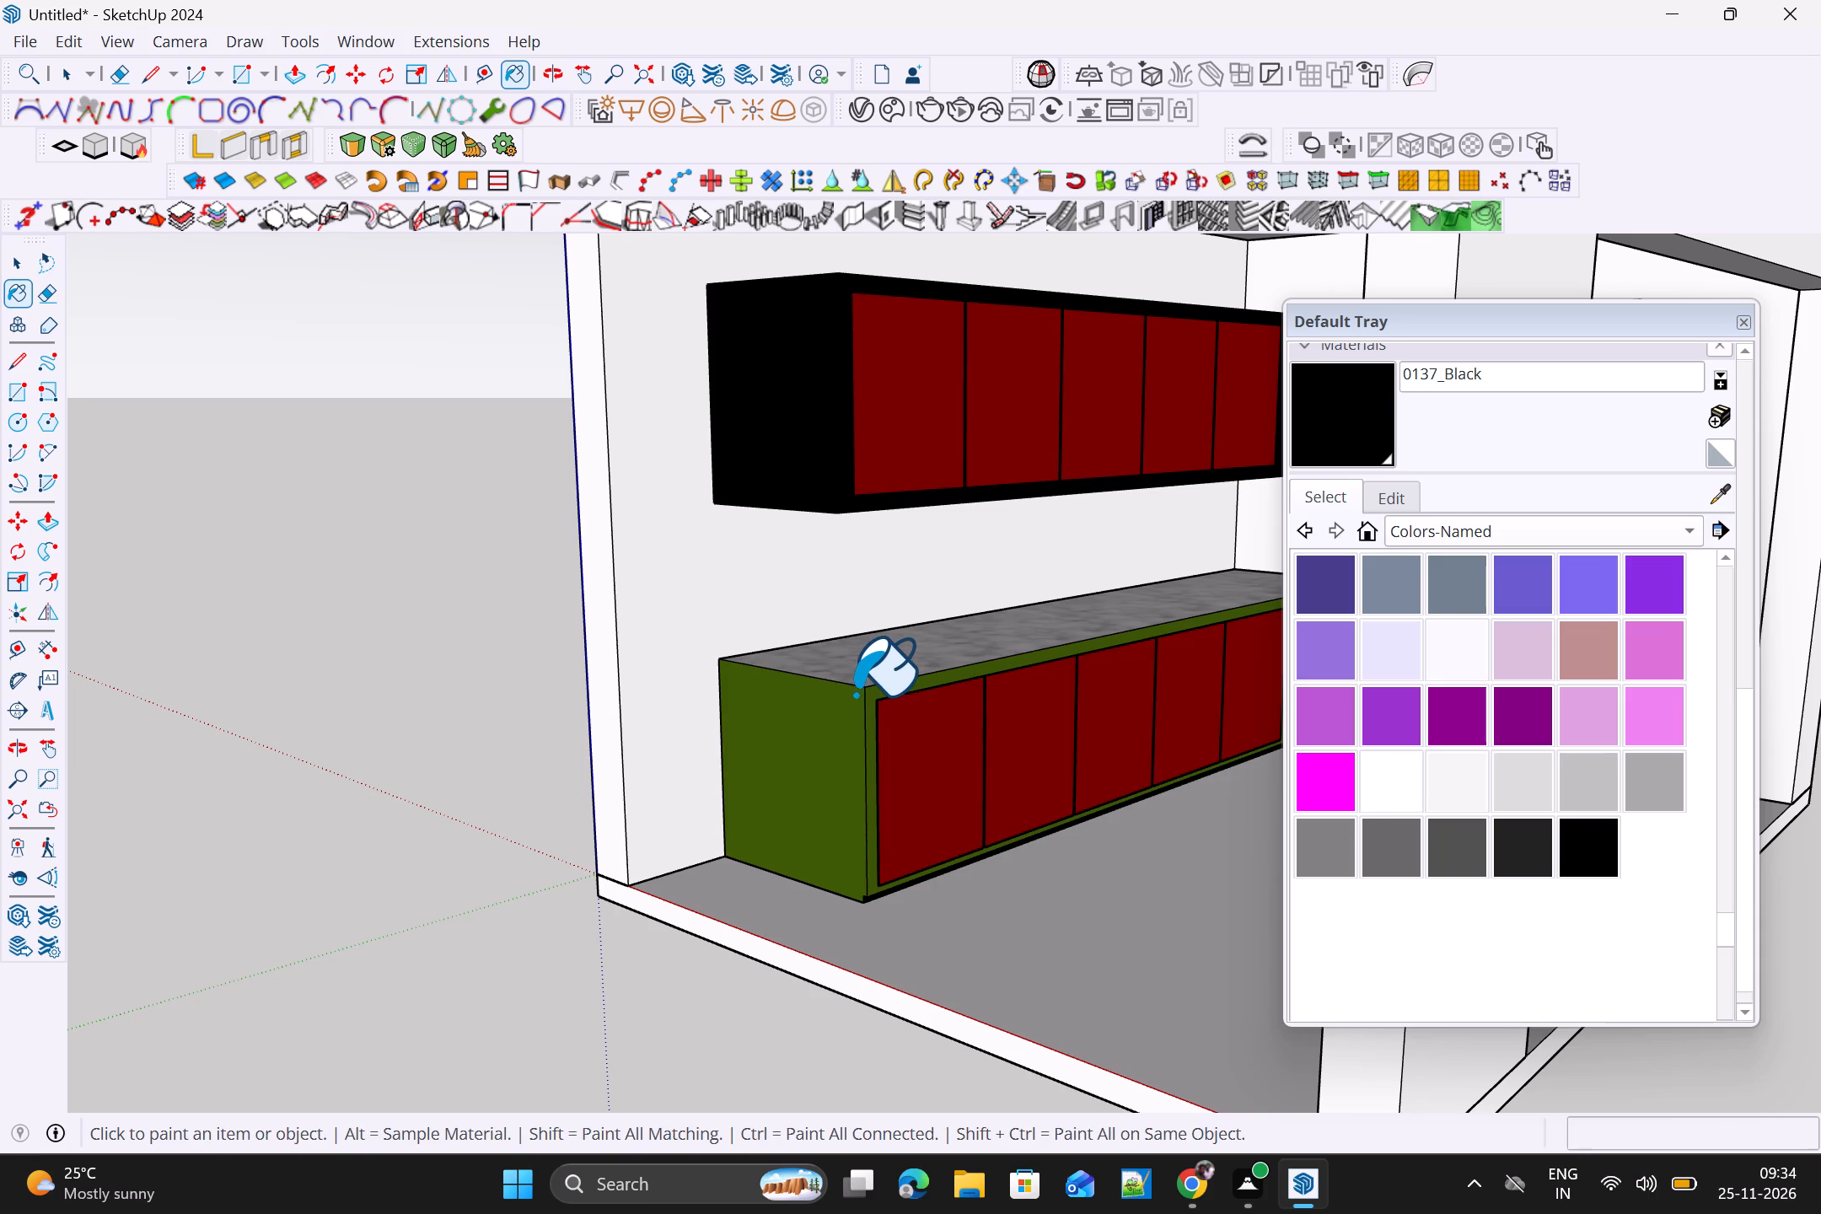
Inside the base cabinet group, paint the near end panel and its adjoining front frame with 0136_Charcoal.
key(space)
triple_click(829, 709)
click(831, 708)
triple_click(830, 722)
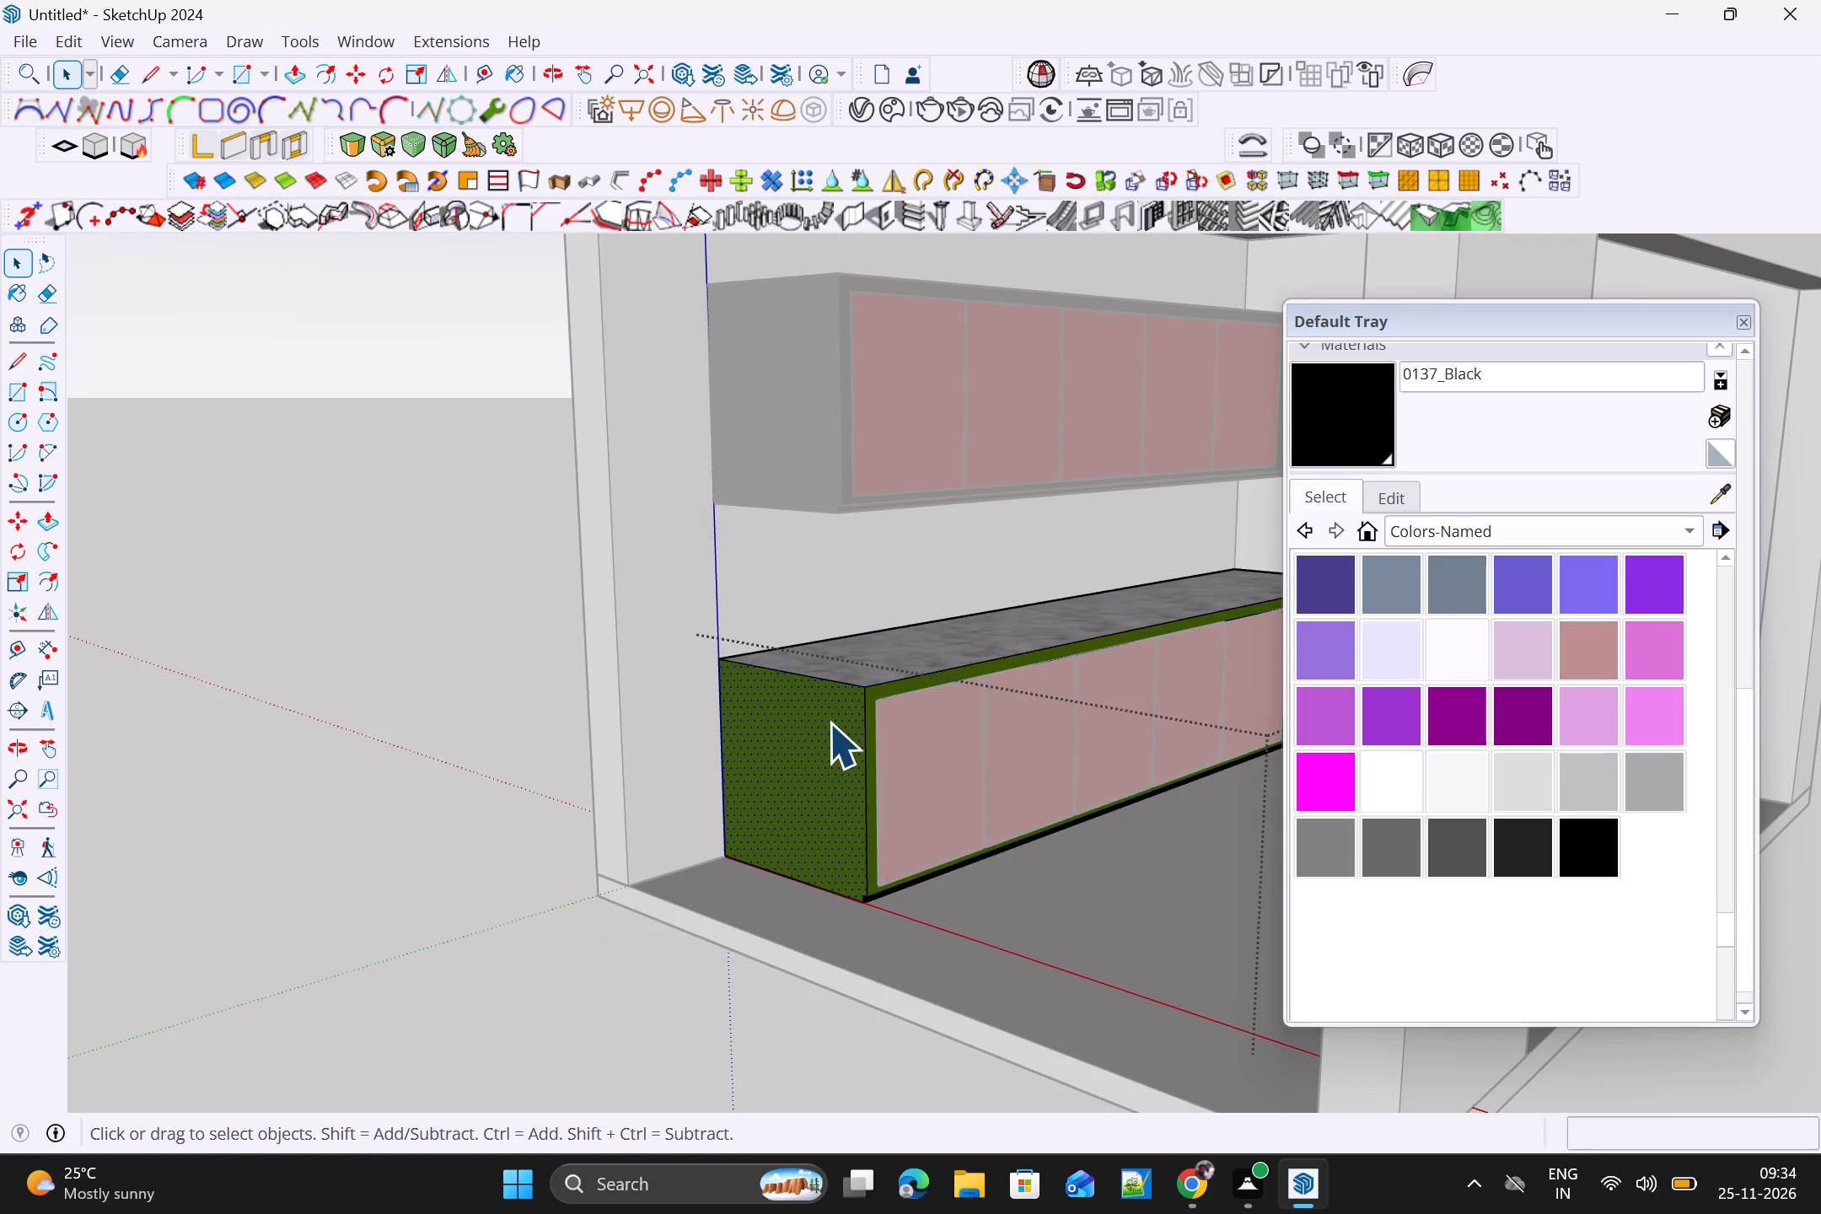
click(829, 722)
click(1527, 859)
click(822, 745)
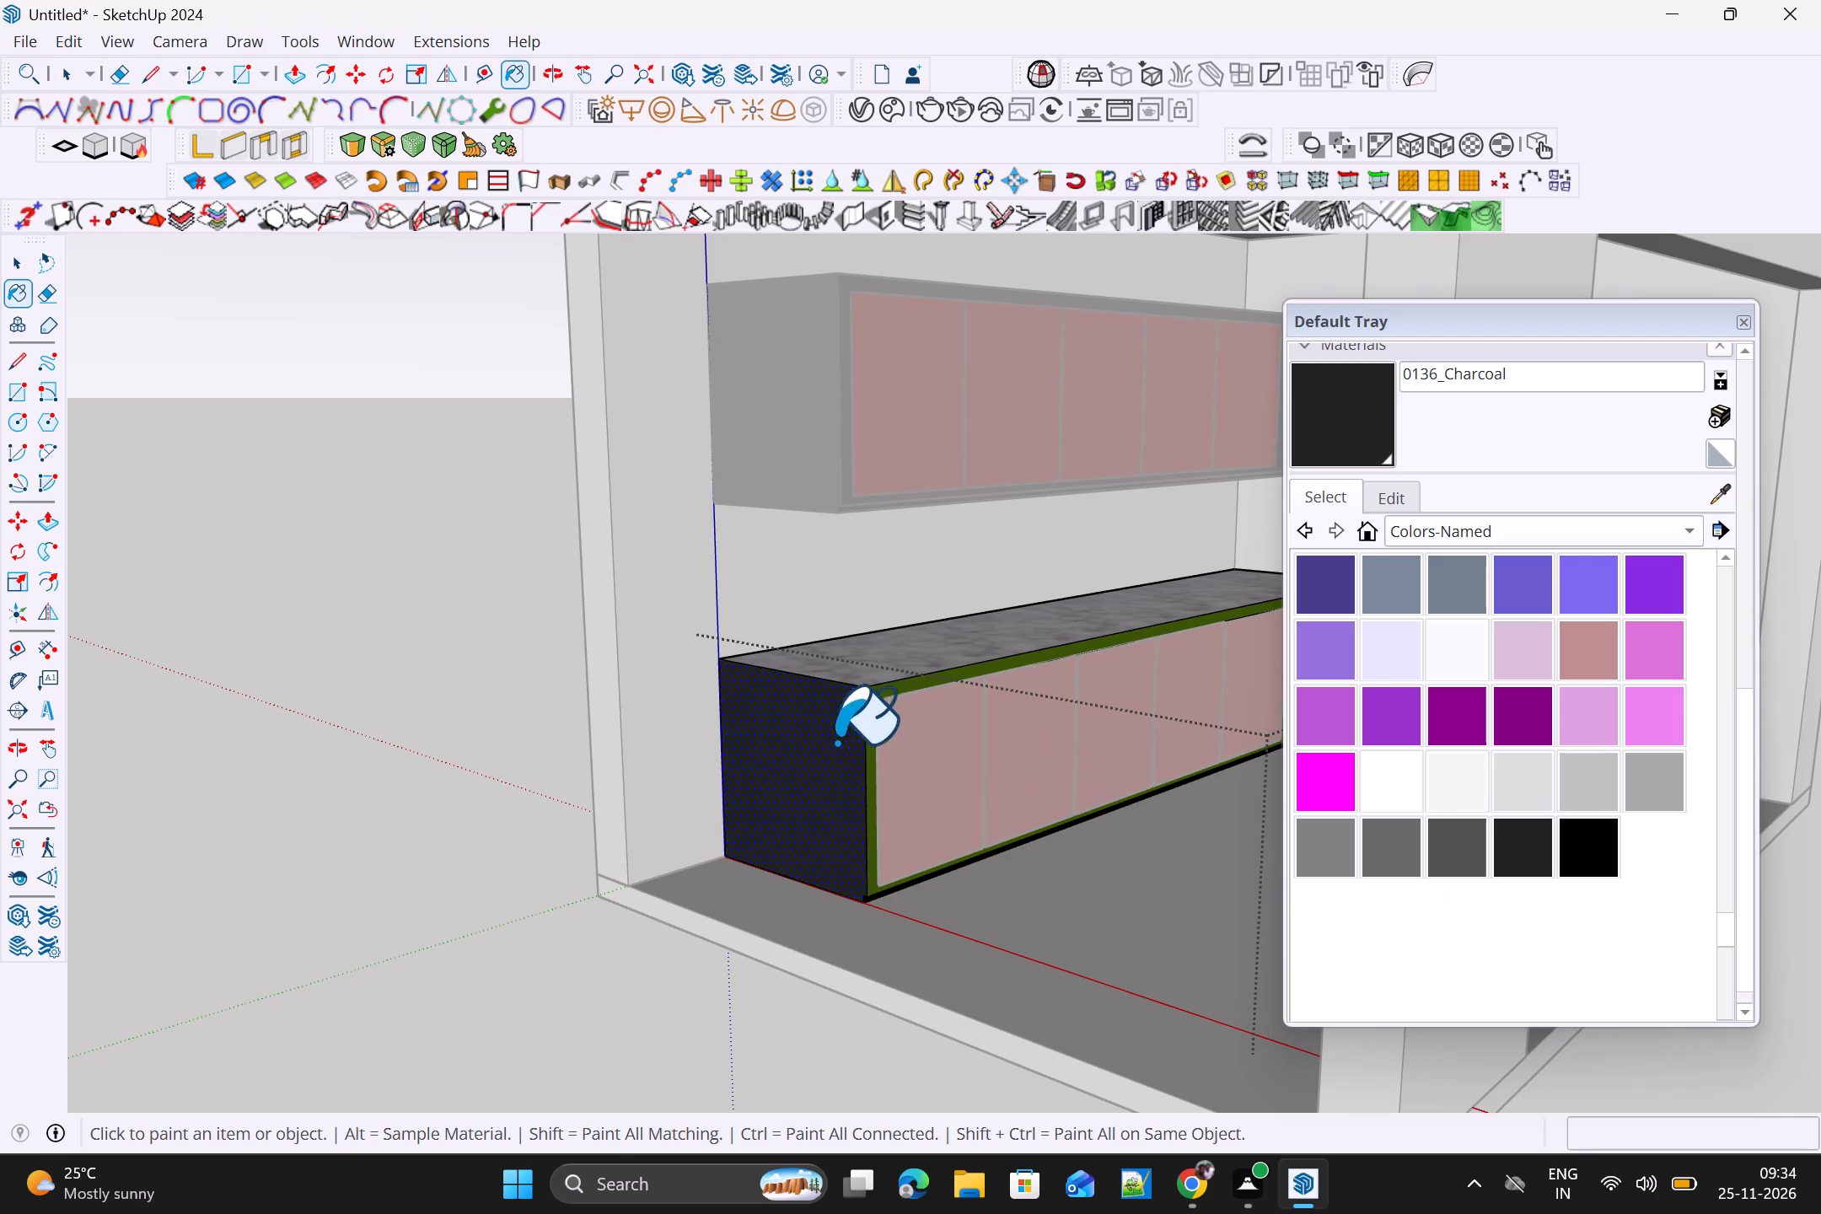
scroll(879, 737, up, 4)
click(867, 698)
scroll(863, 701, down, 9)
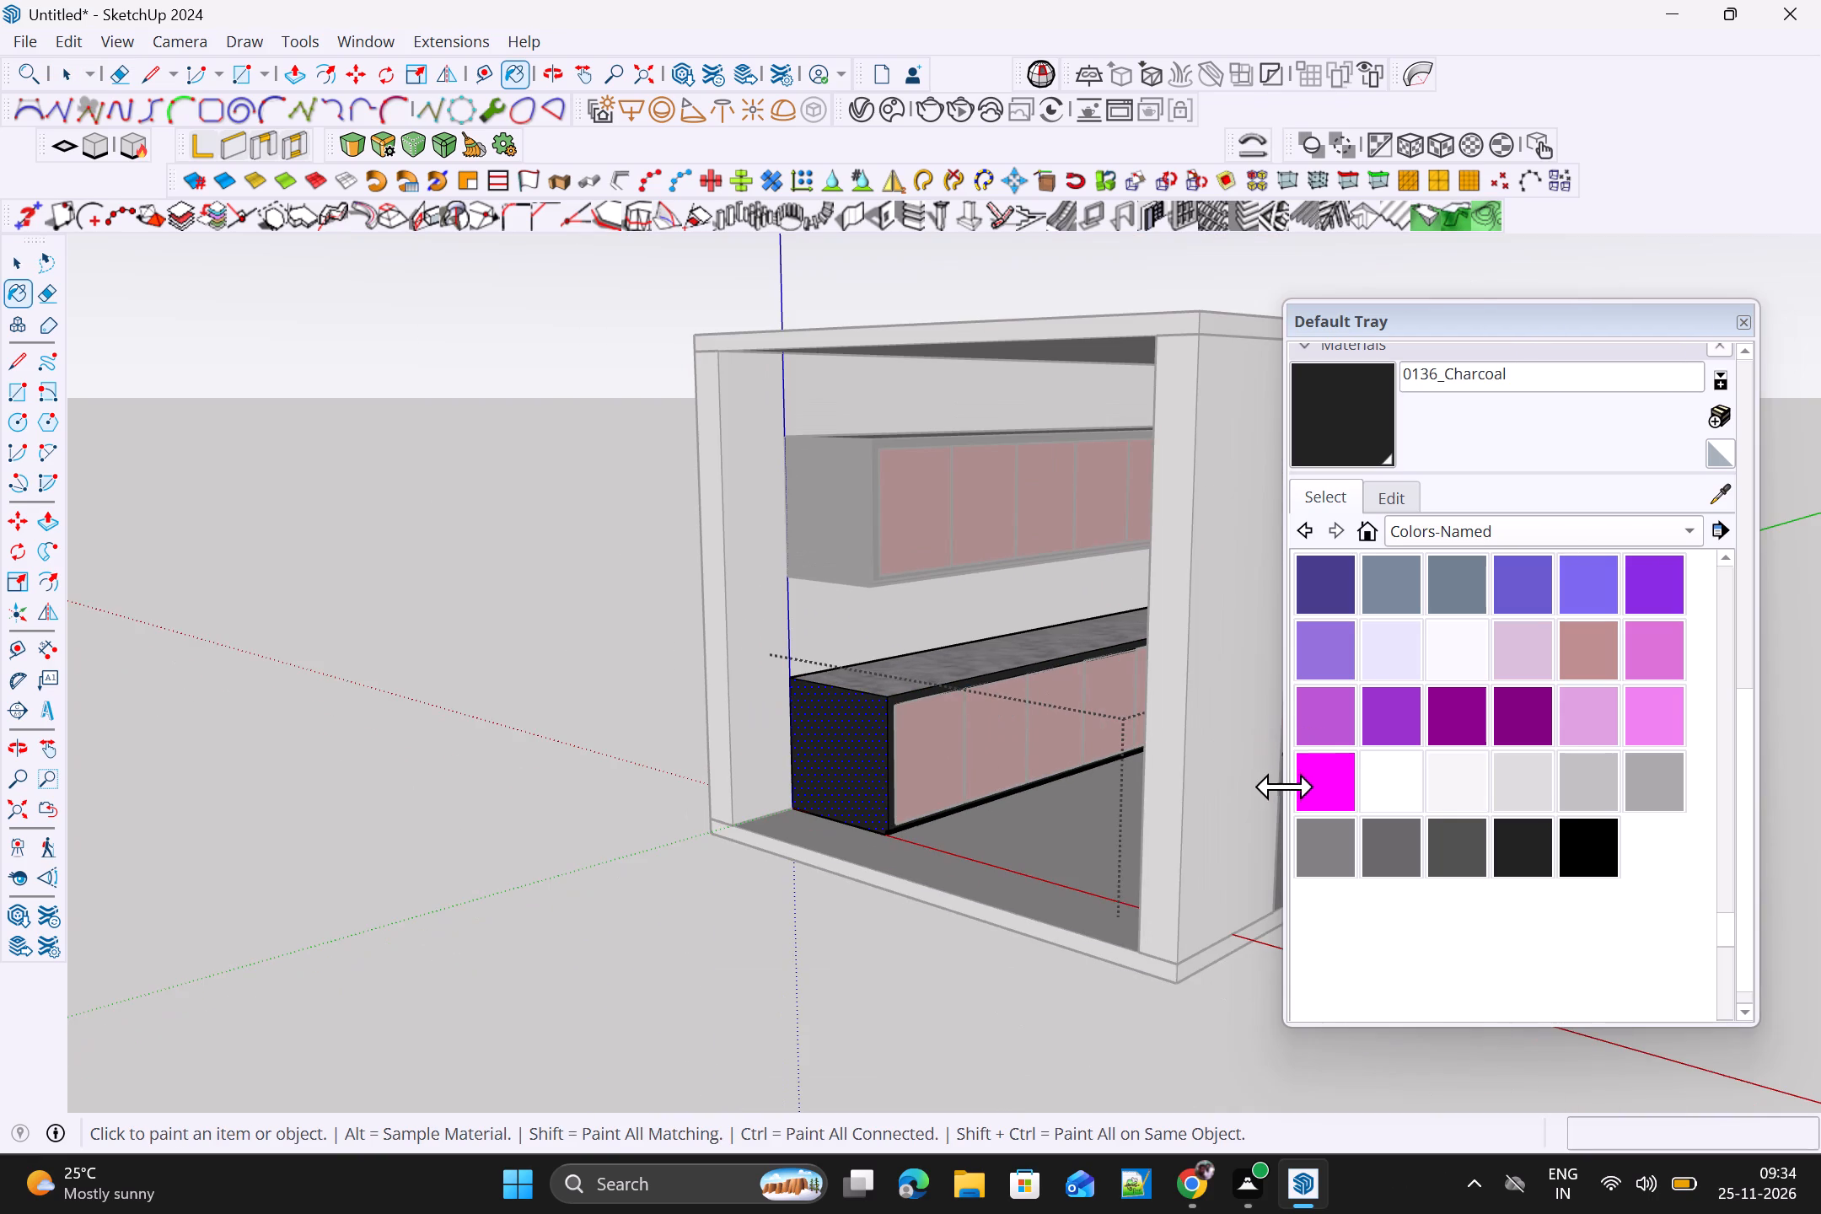
middle_drag(1150, 772, 733, 753)
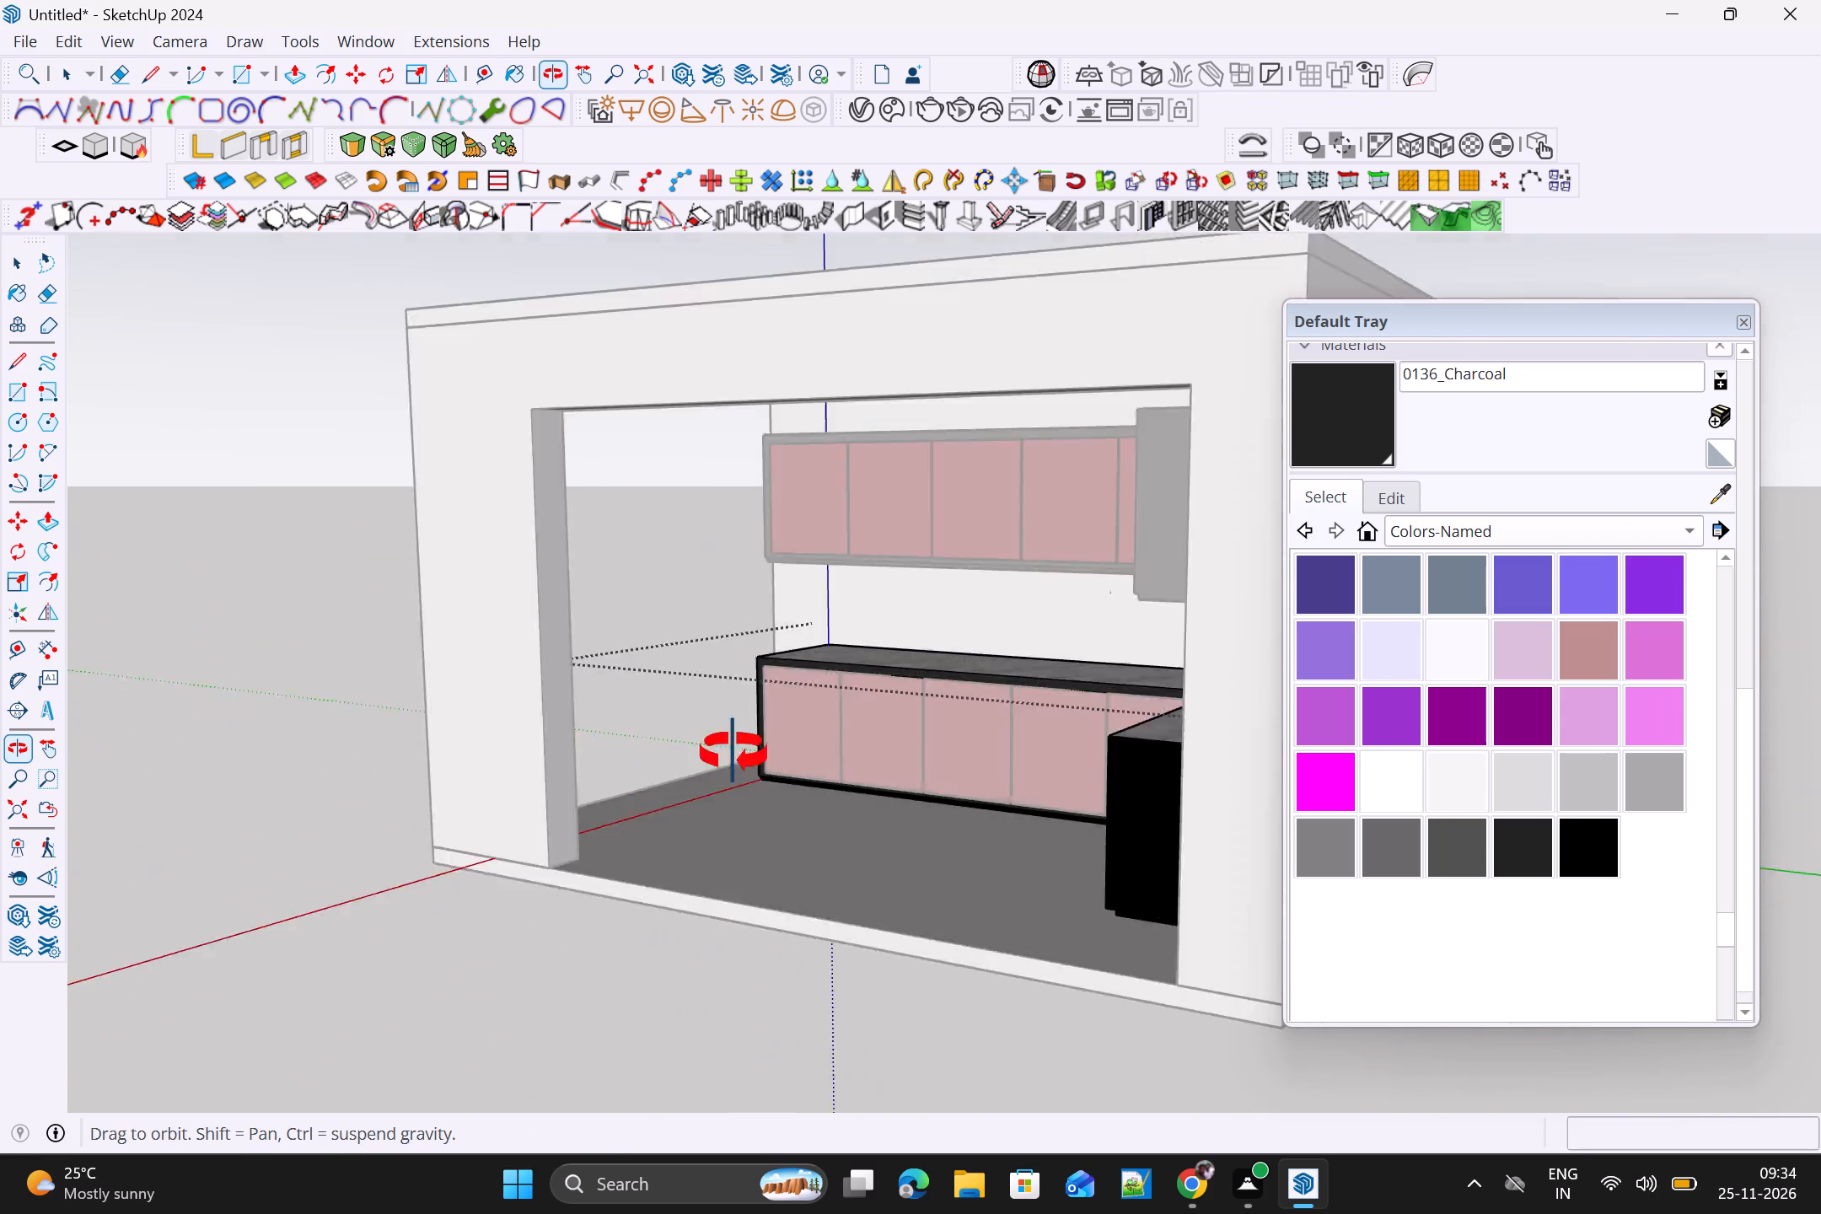
middle_drag(733, 753, 1102, 787)
key(space)
click(353, 739)
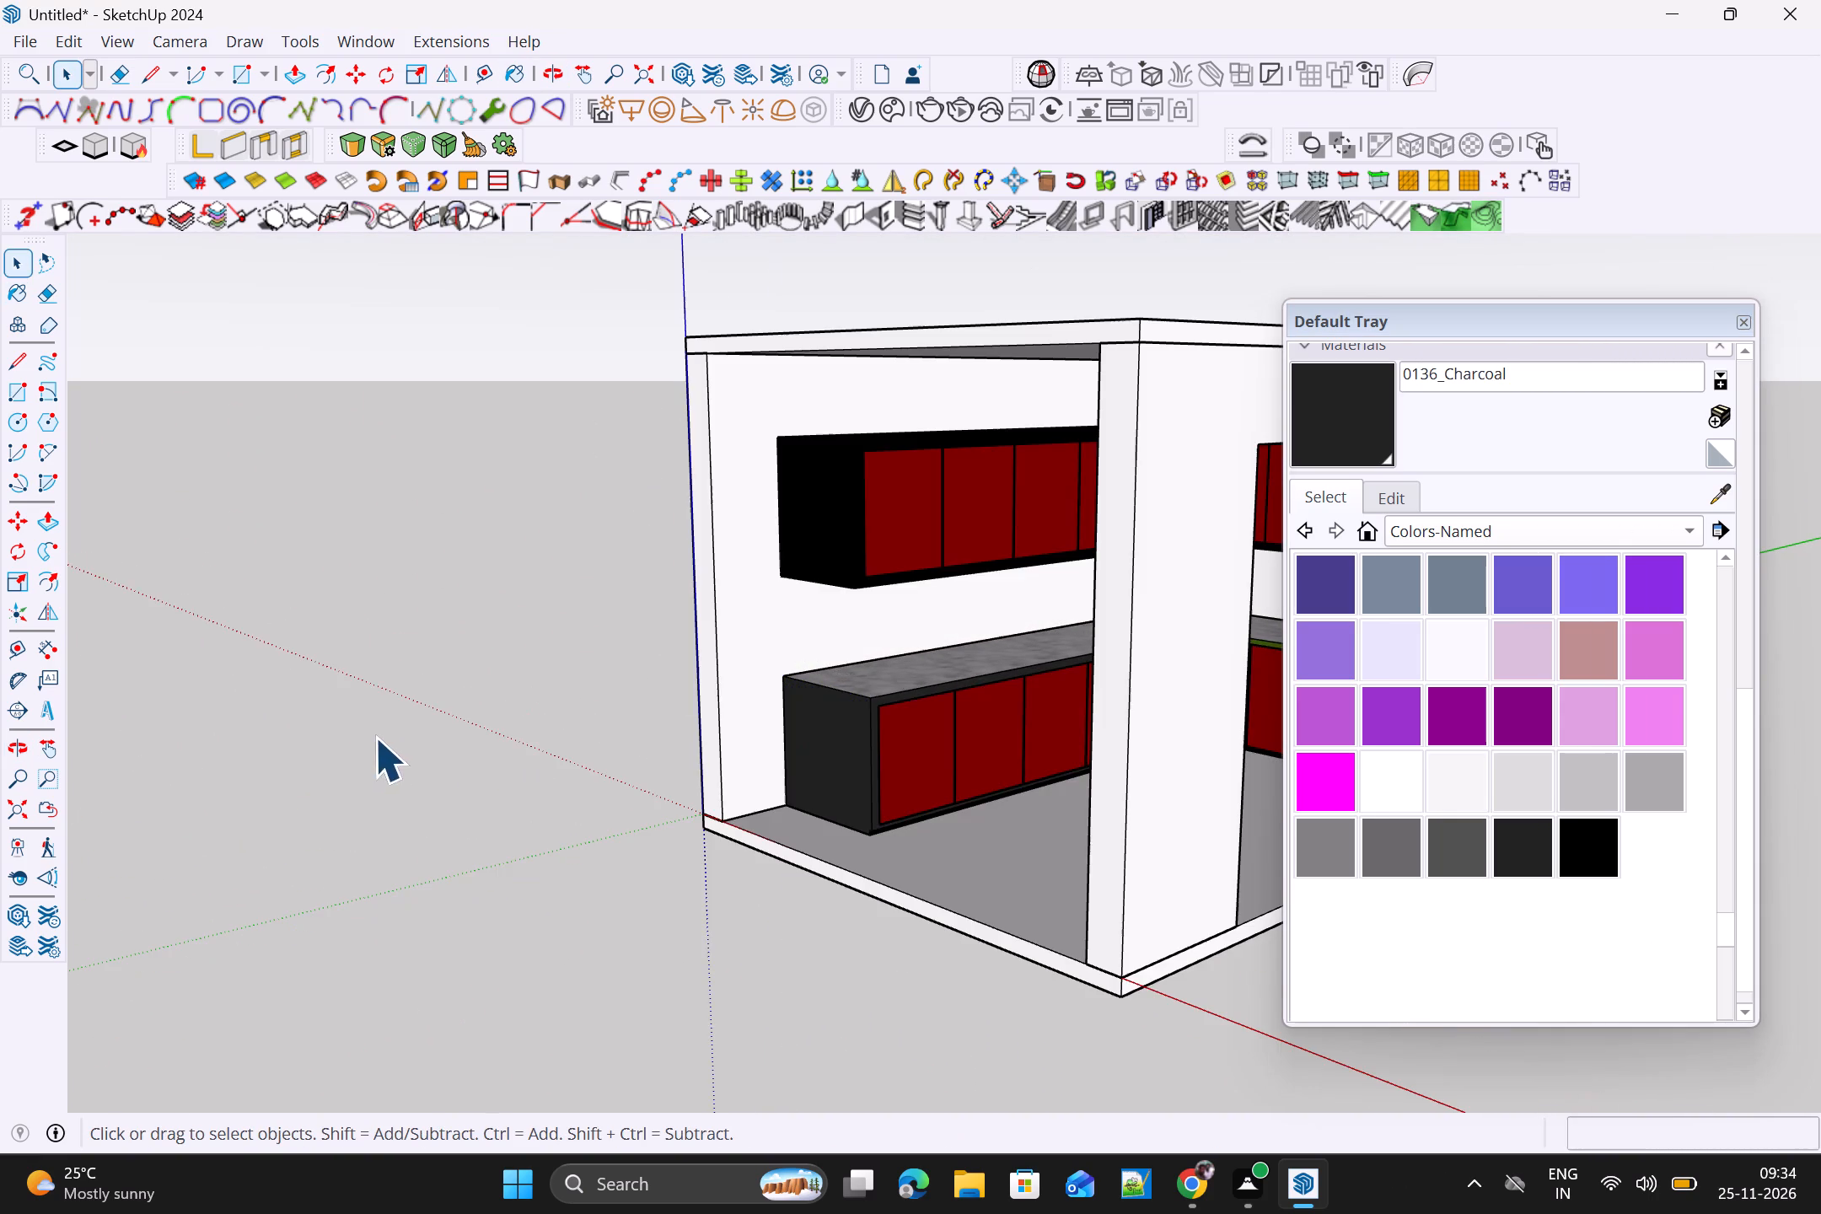
Inside the base cabinet group, paint the green front frame around the short run's doors with 0136_Charcoal.
scroll(483, 736, down, 4)
middle_drag(1158, 820, 1015, 771)
scroll(1254, 672, up, 8)
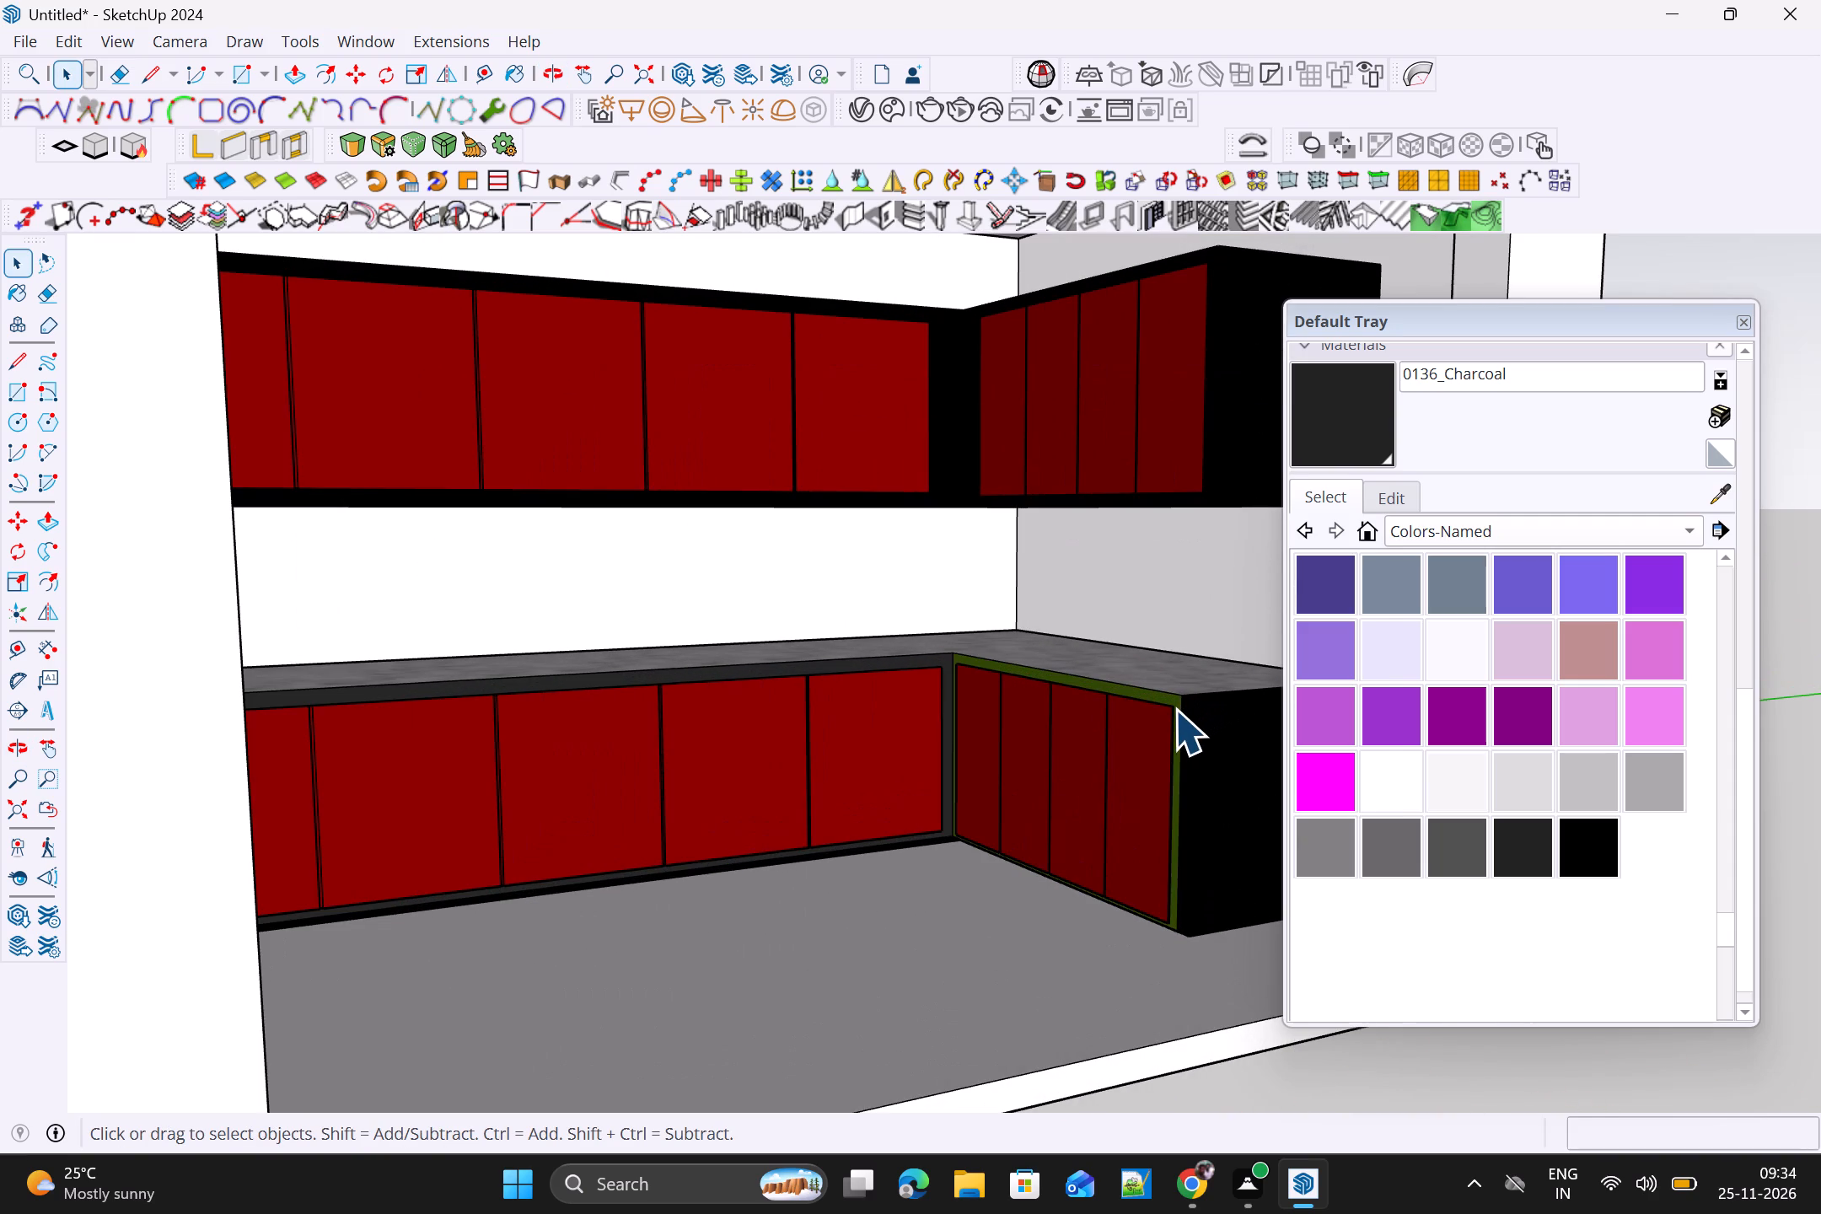
scroll(1171, 707, up, 3)
click(1171, 706)
click(1171, 706)
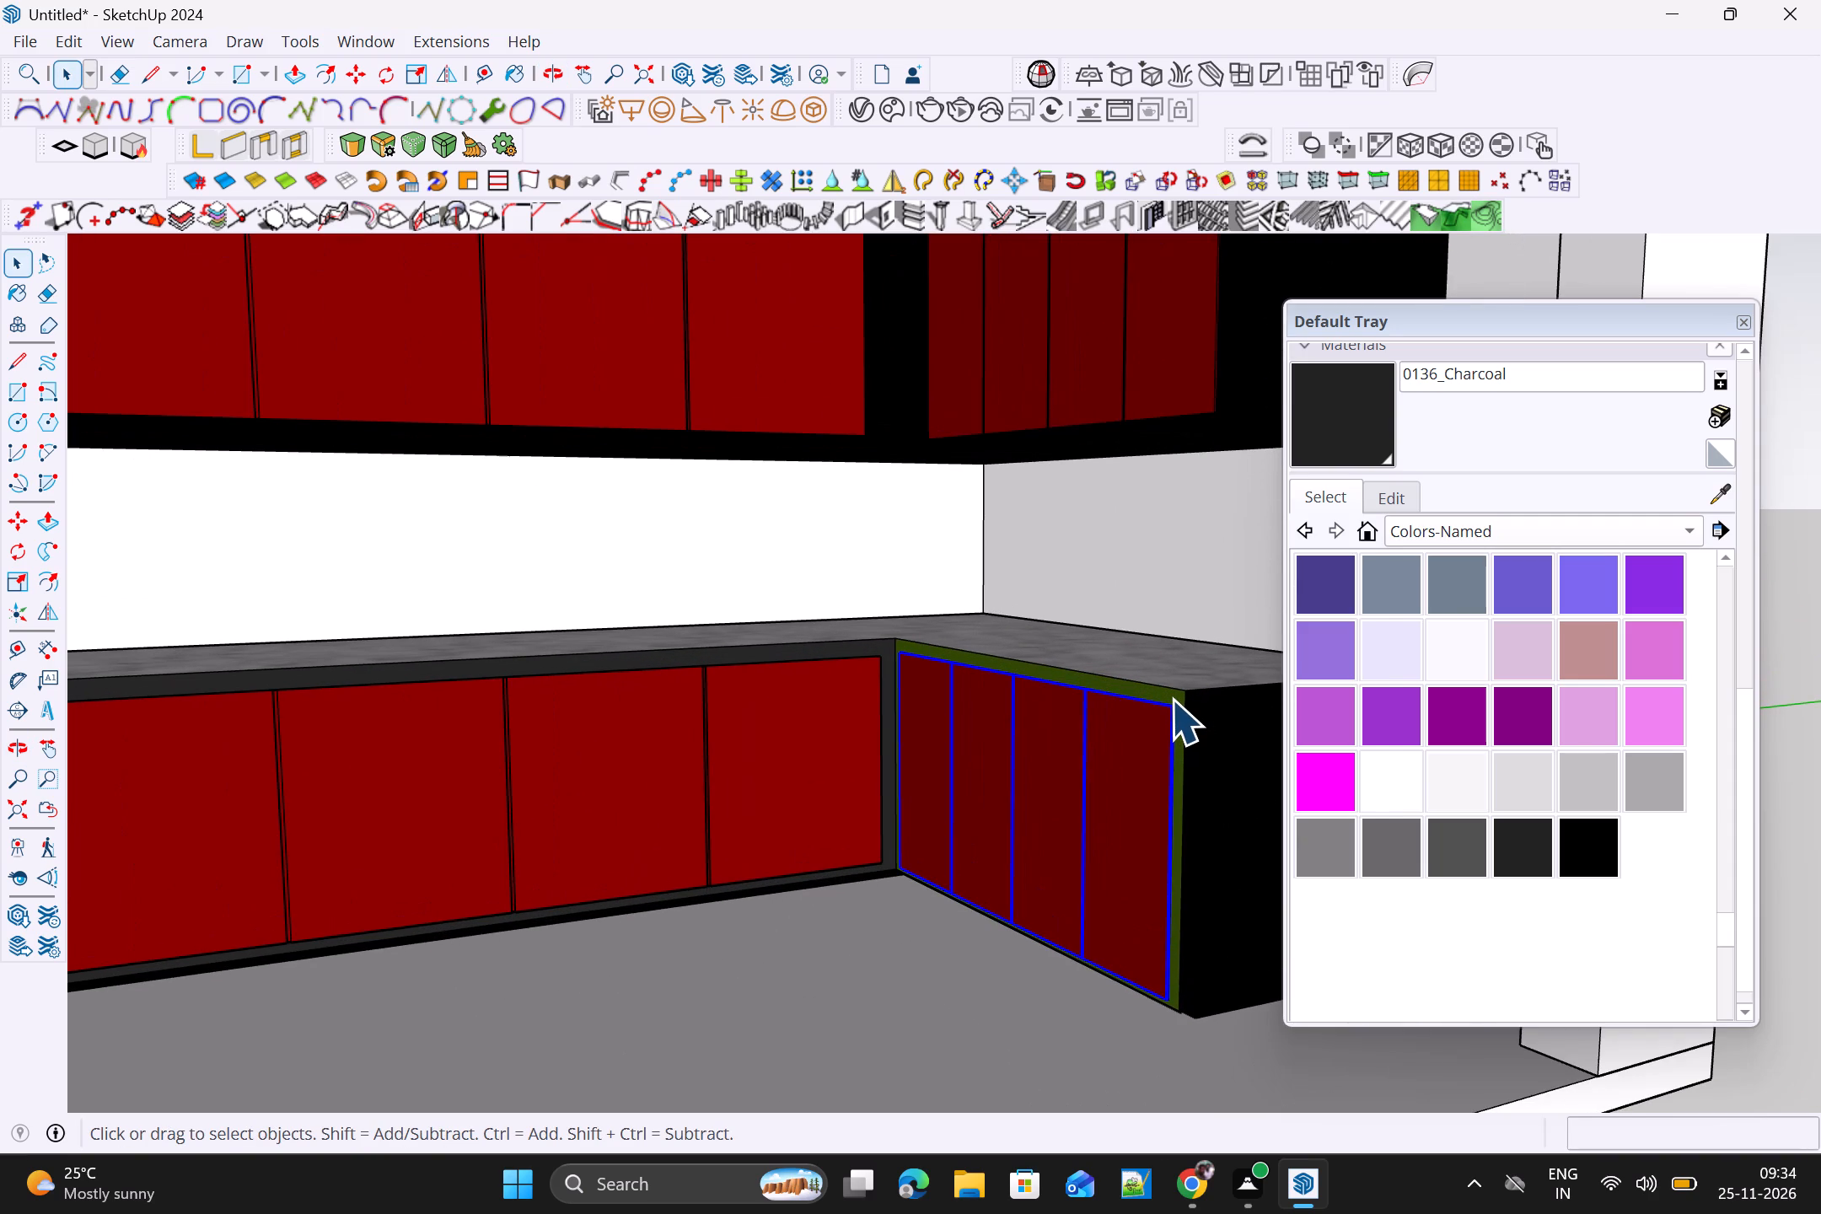
double_click(1171, 699)
triple_click(1171, 699)
click(1165, 699)
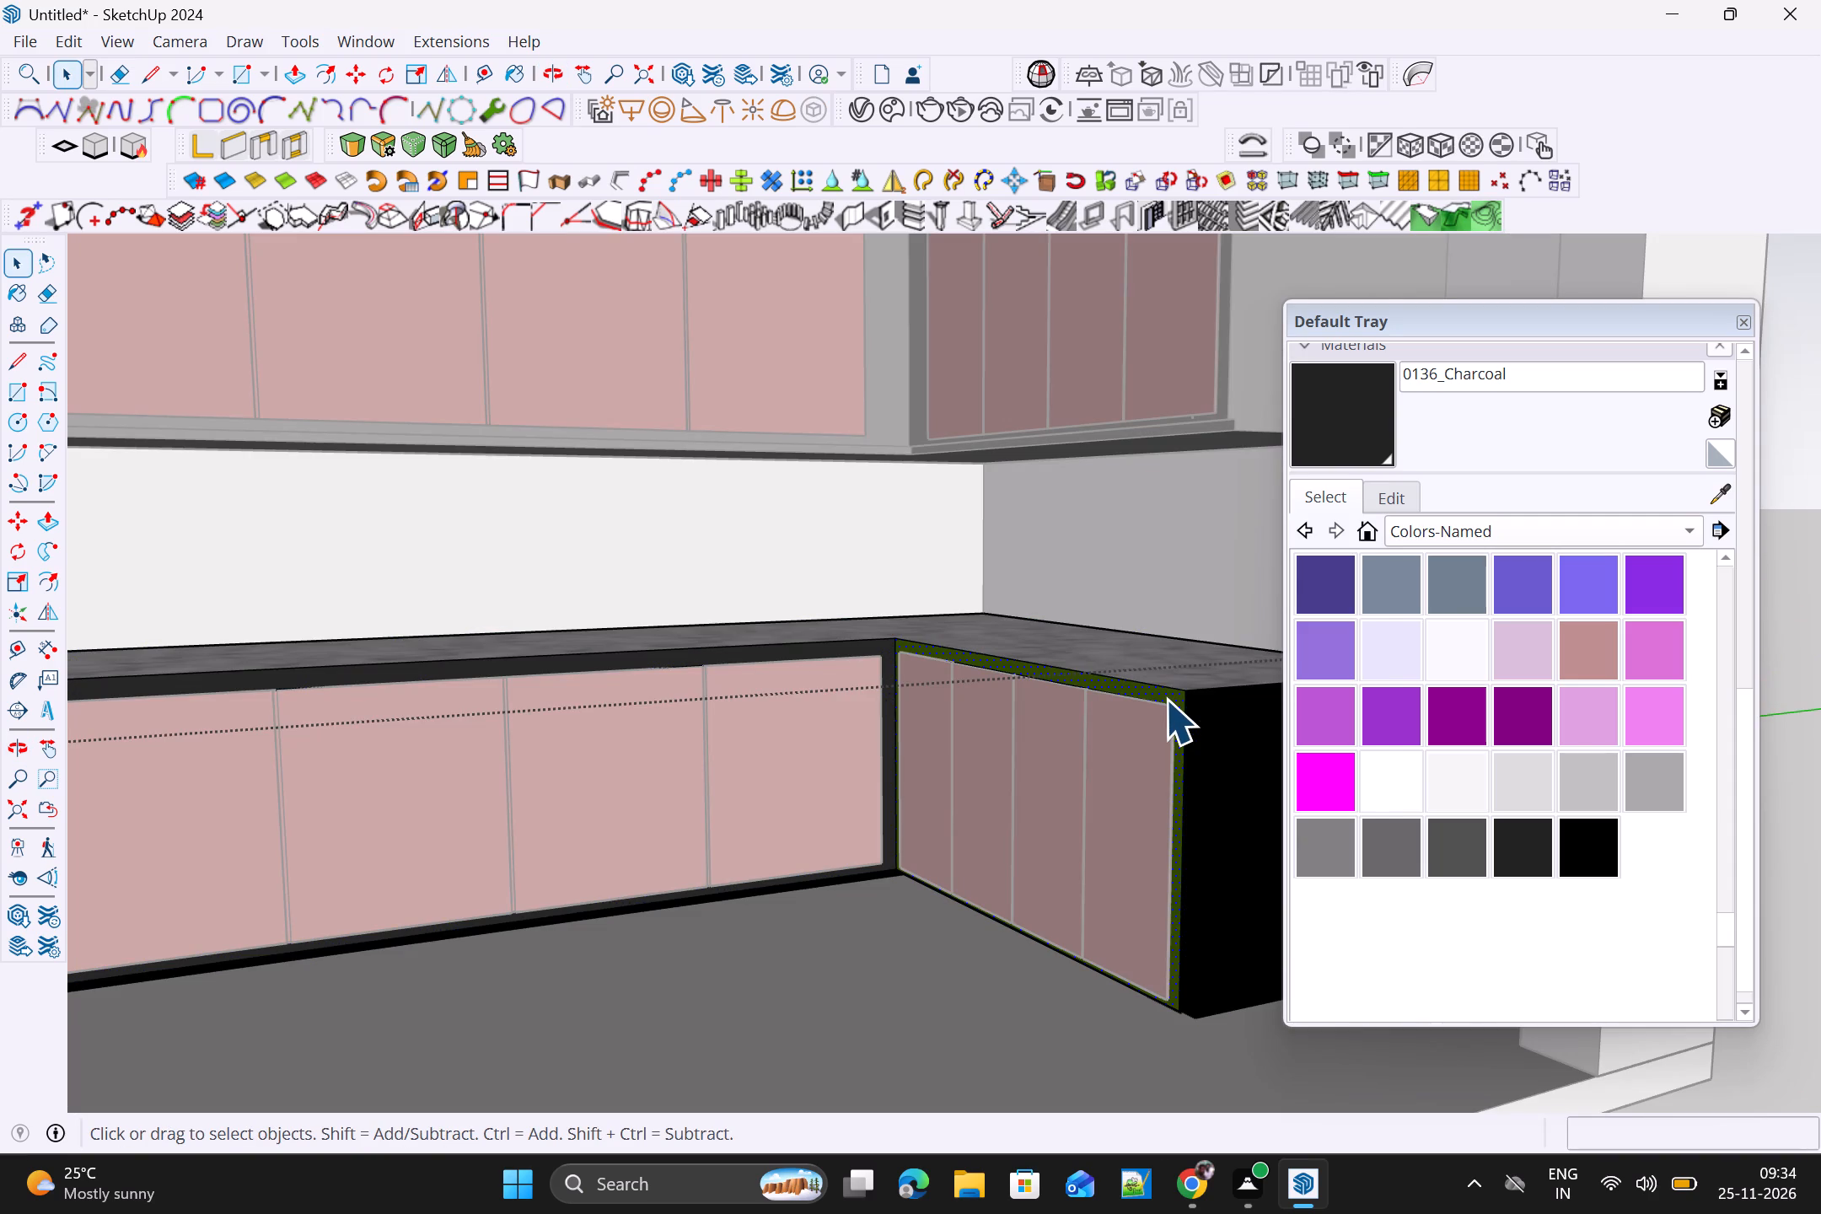
key(b)
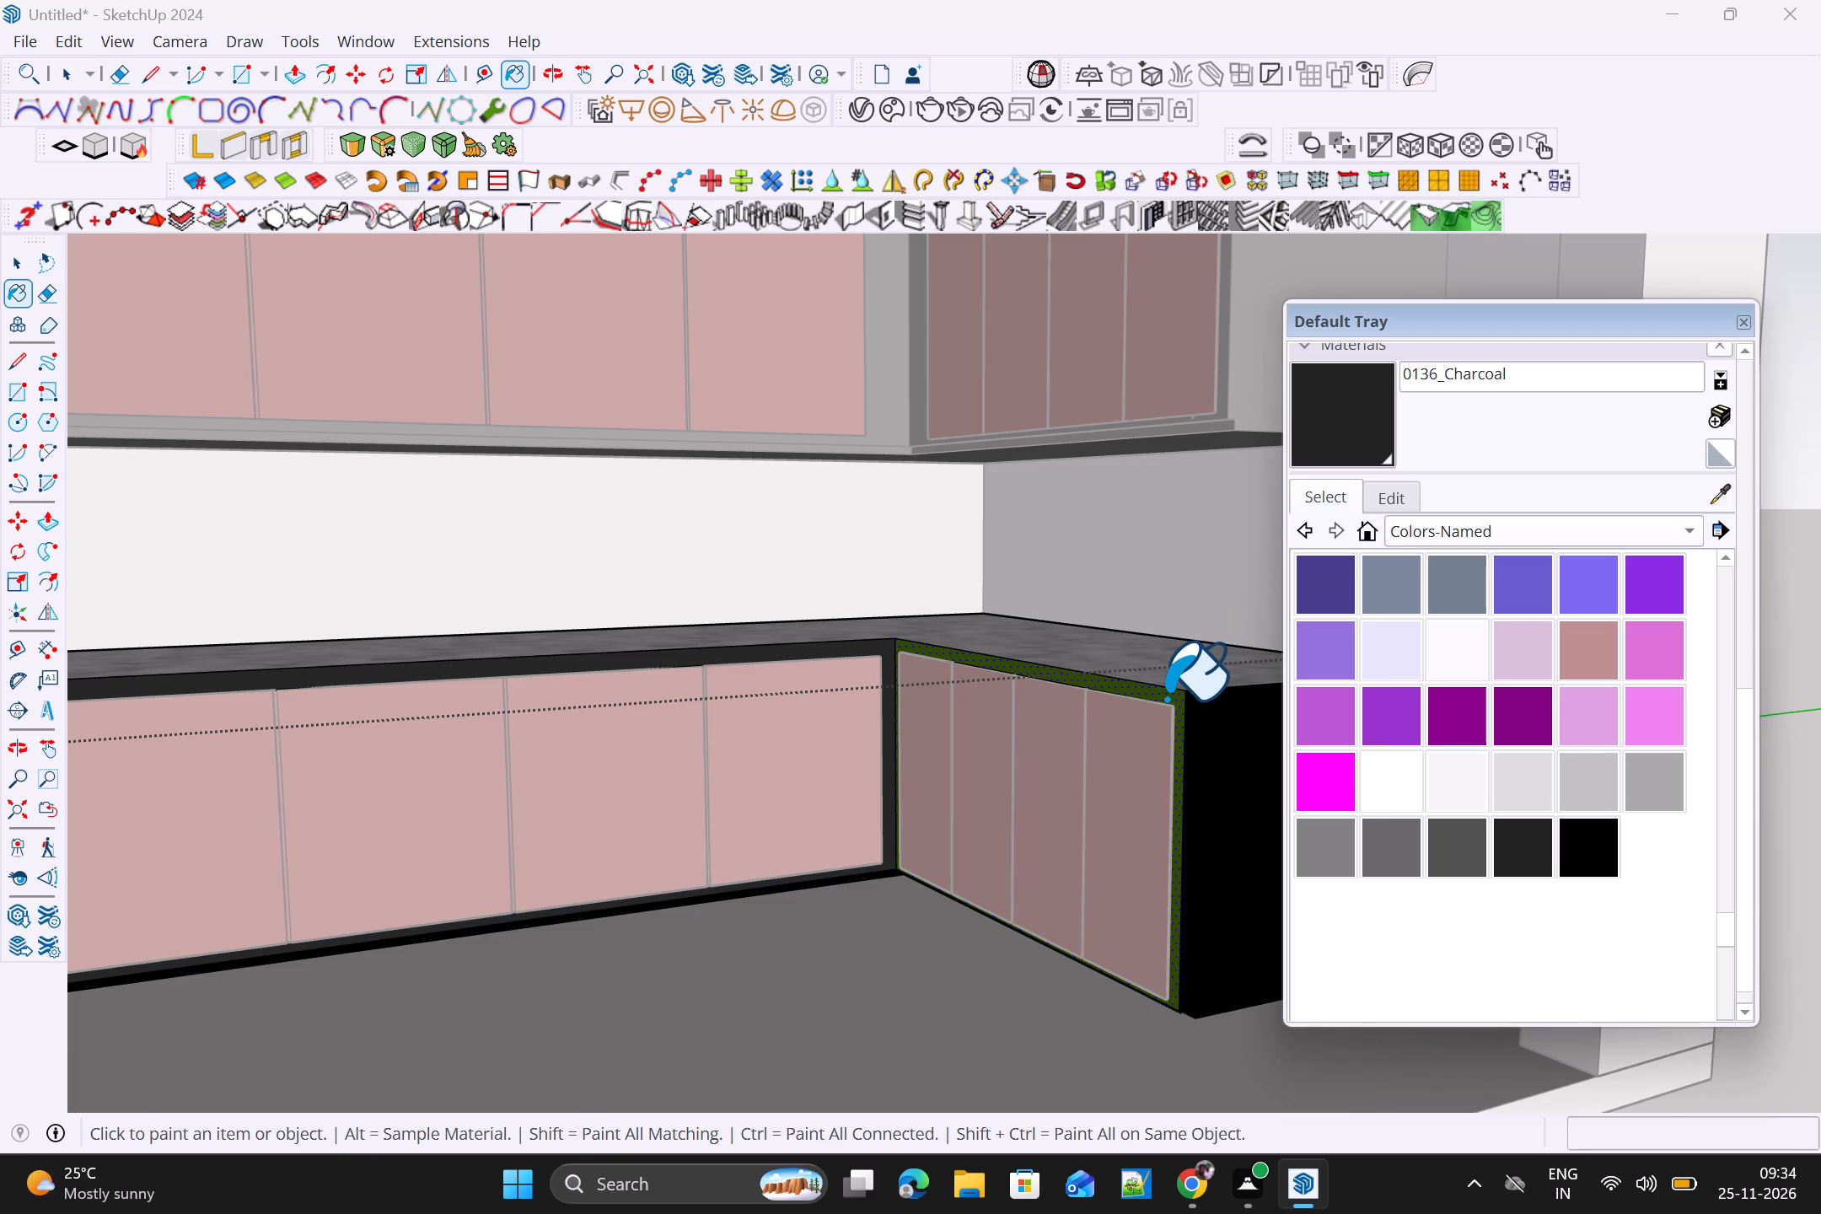
key(space)
scroll(1172, 696, down, 8)
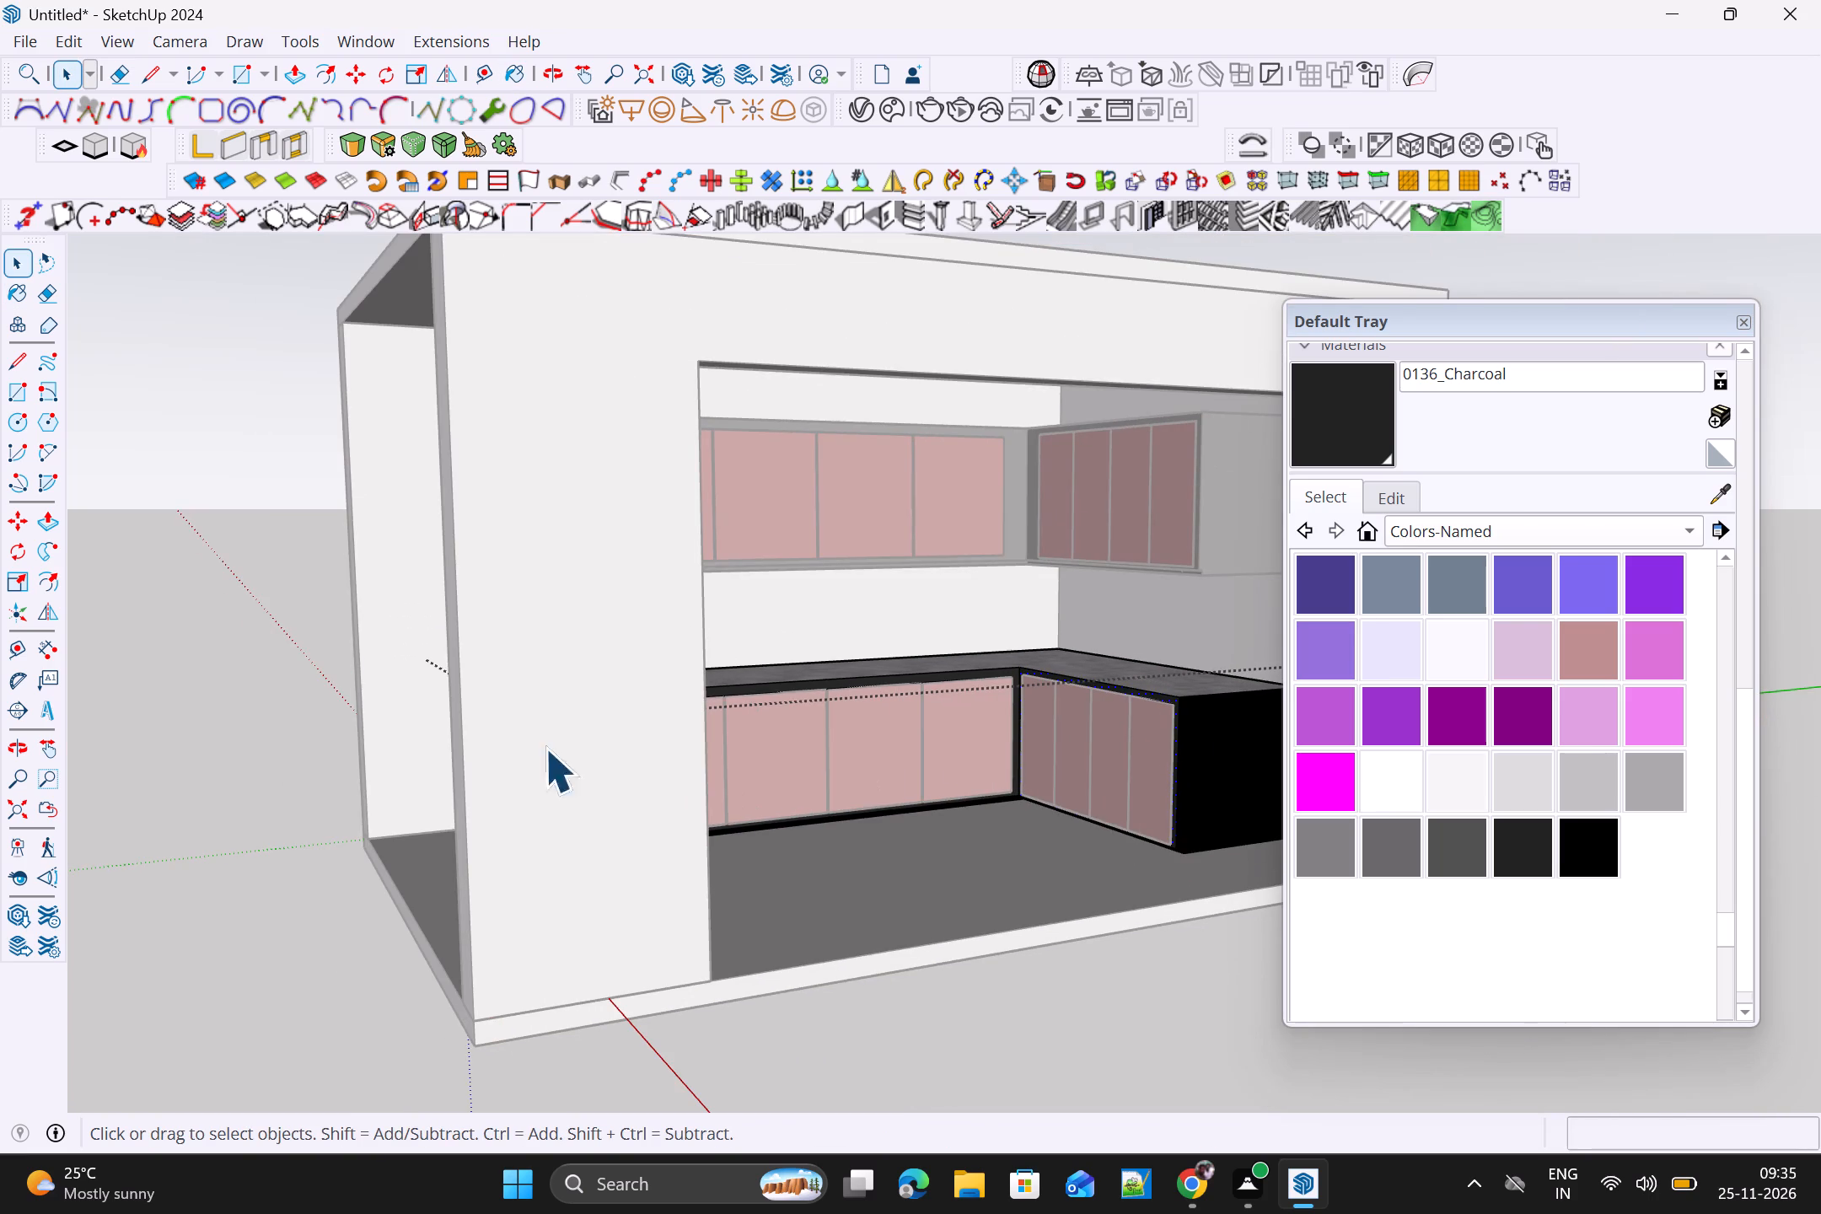
click(293, 723)
Examine the painted base and wall cabinets from several angles around the room.
scroll(290, 722, down, 5)
middle_drag(296, 728, 640, 736)
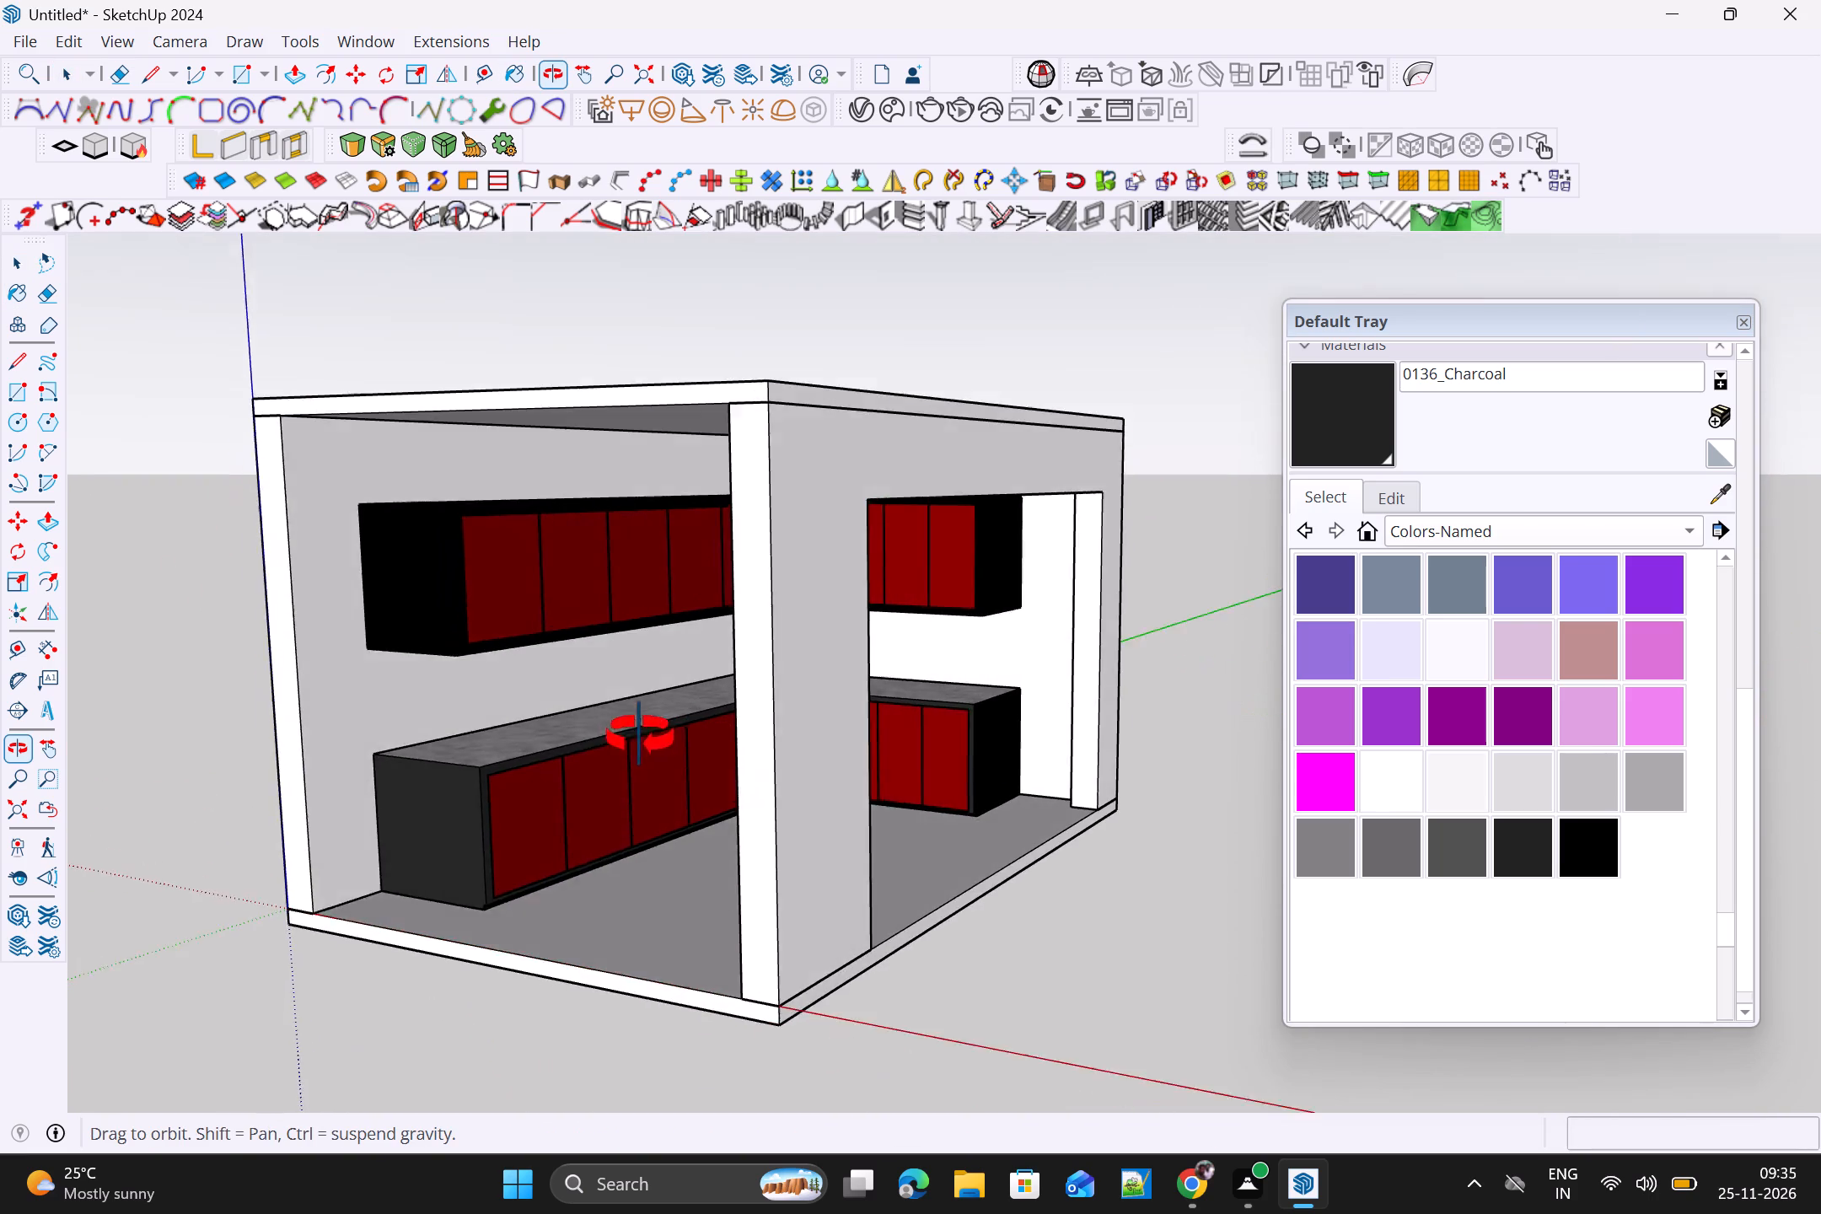
middle_drag(640, 736, 650, 746)
scroll(598, 718, up, 3)
middle_drag(597, 718, 585, 779)
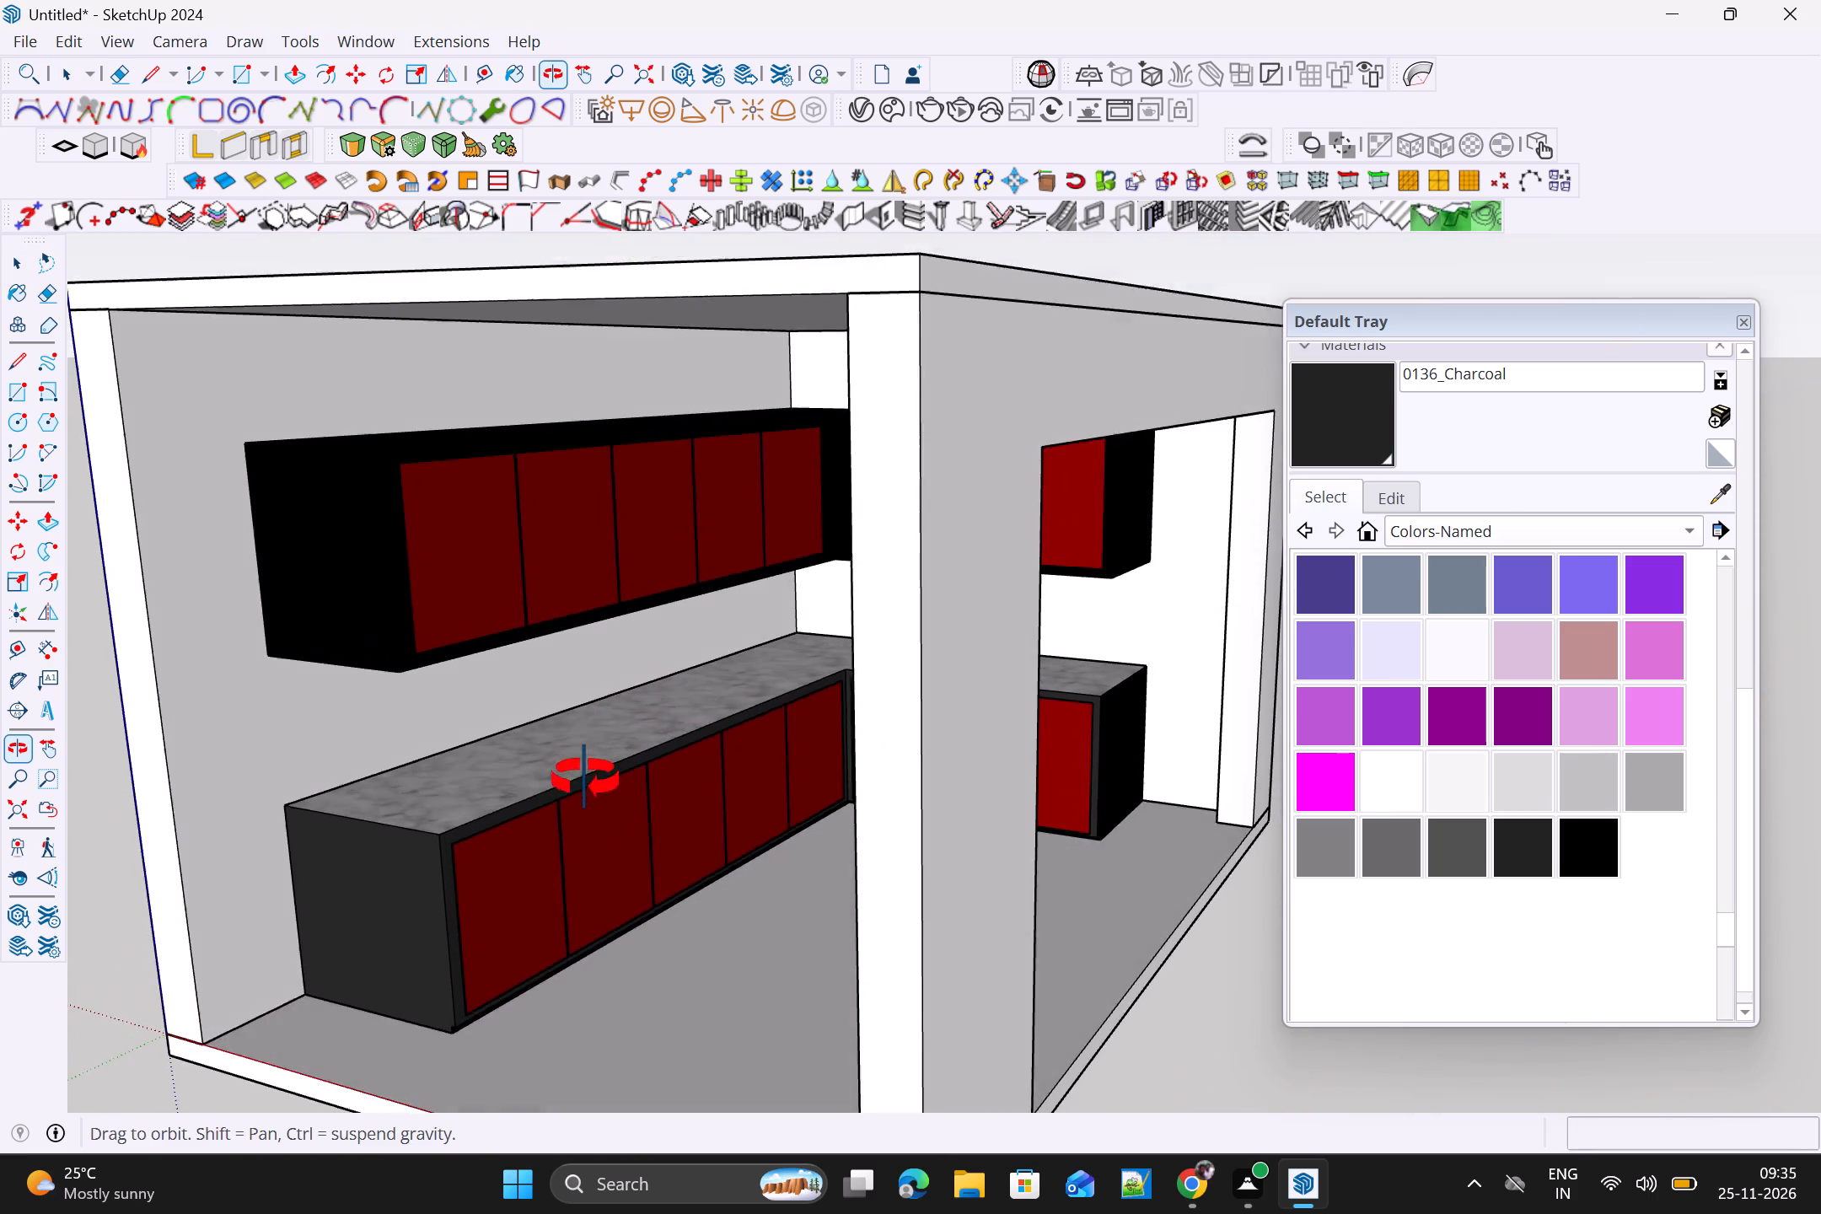
middle_drag(585, 779, 465, 757)
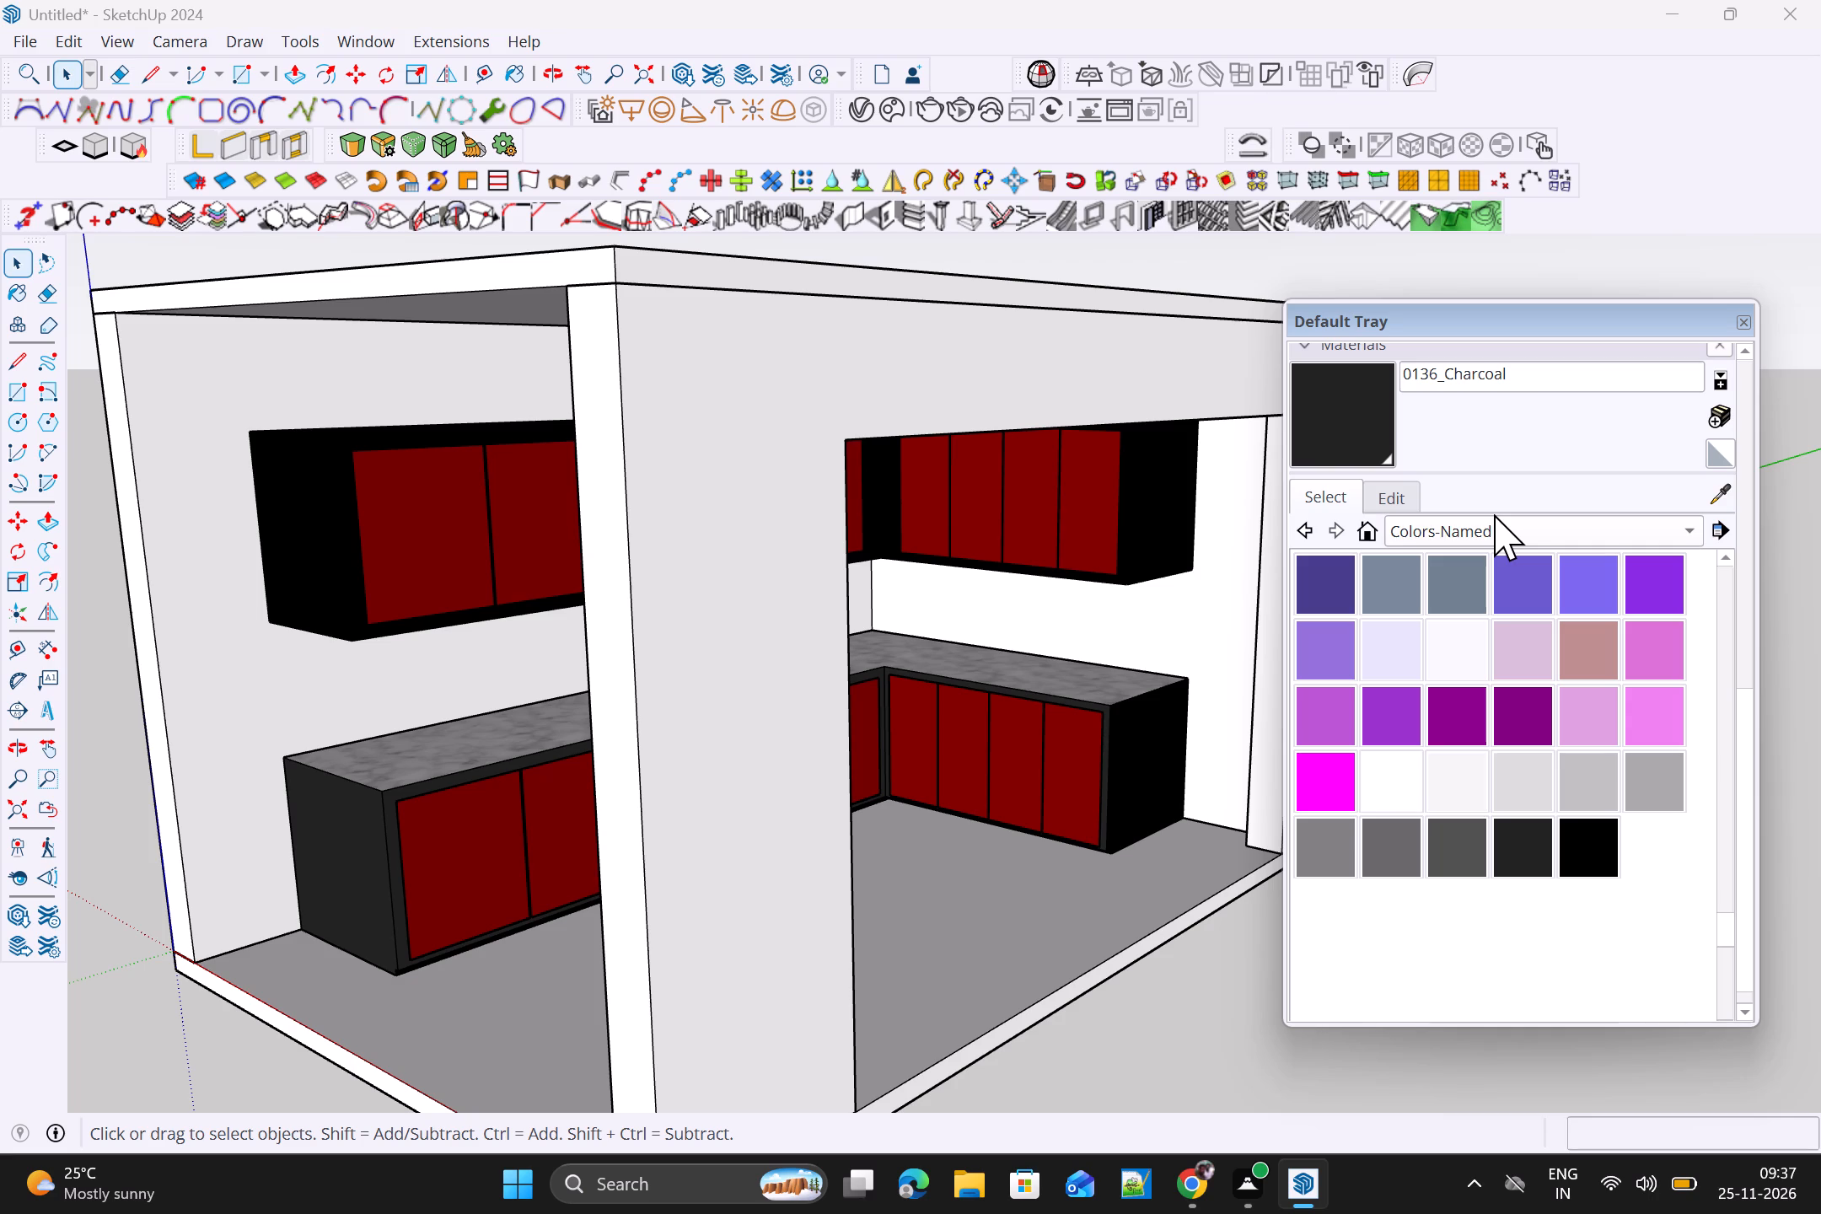
scroll(1462, 553, down, 1)
scroll(1163, 680, down, 4)
middle_drag(1153, 695, 1152, 593)
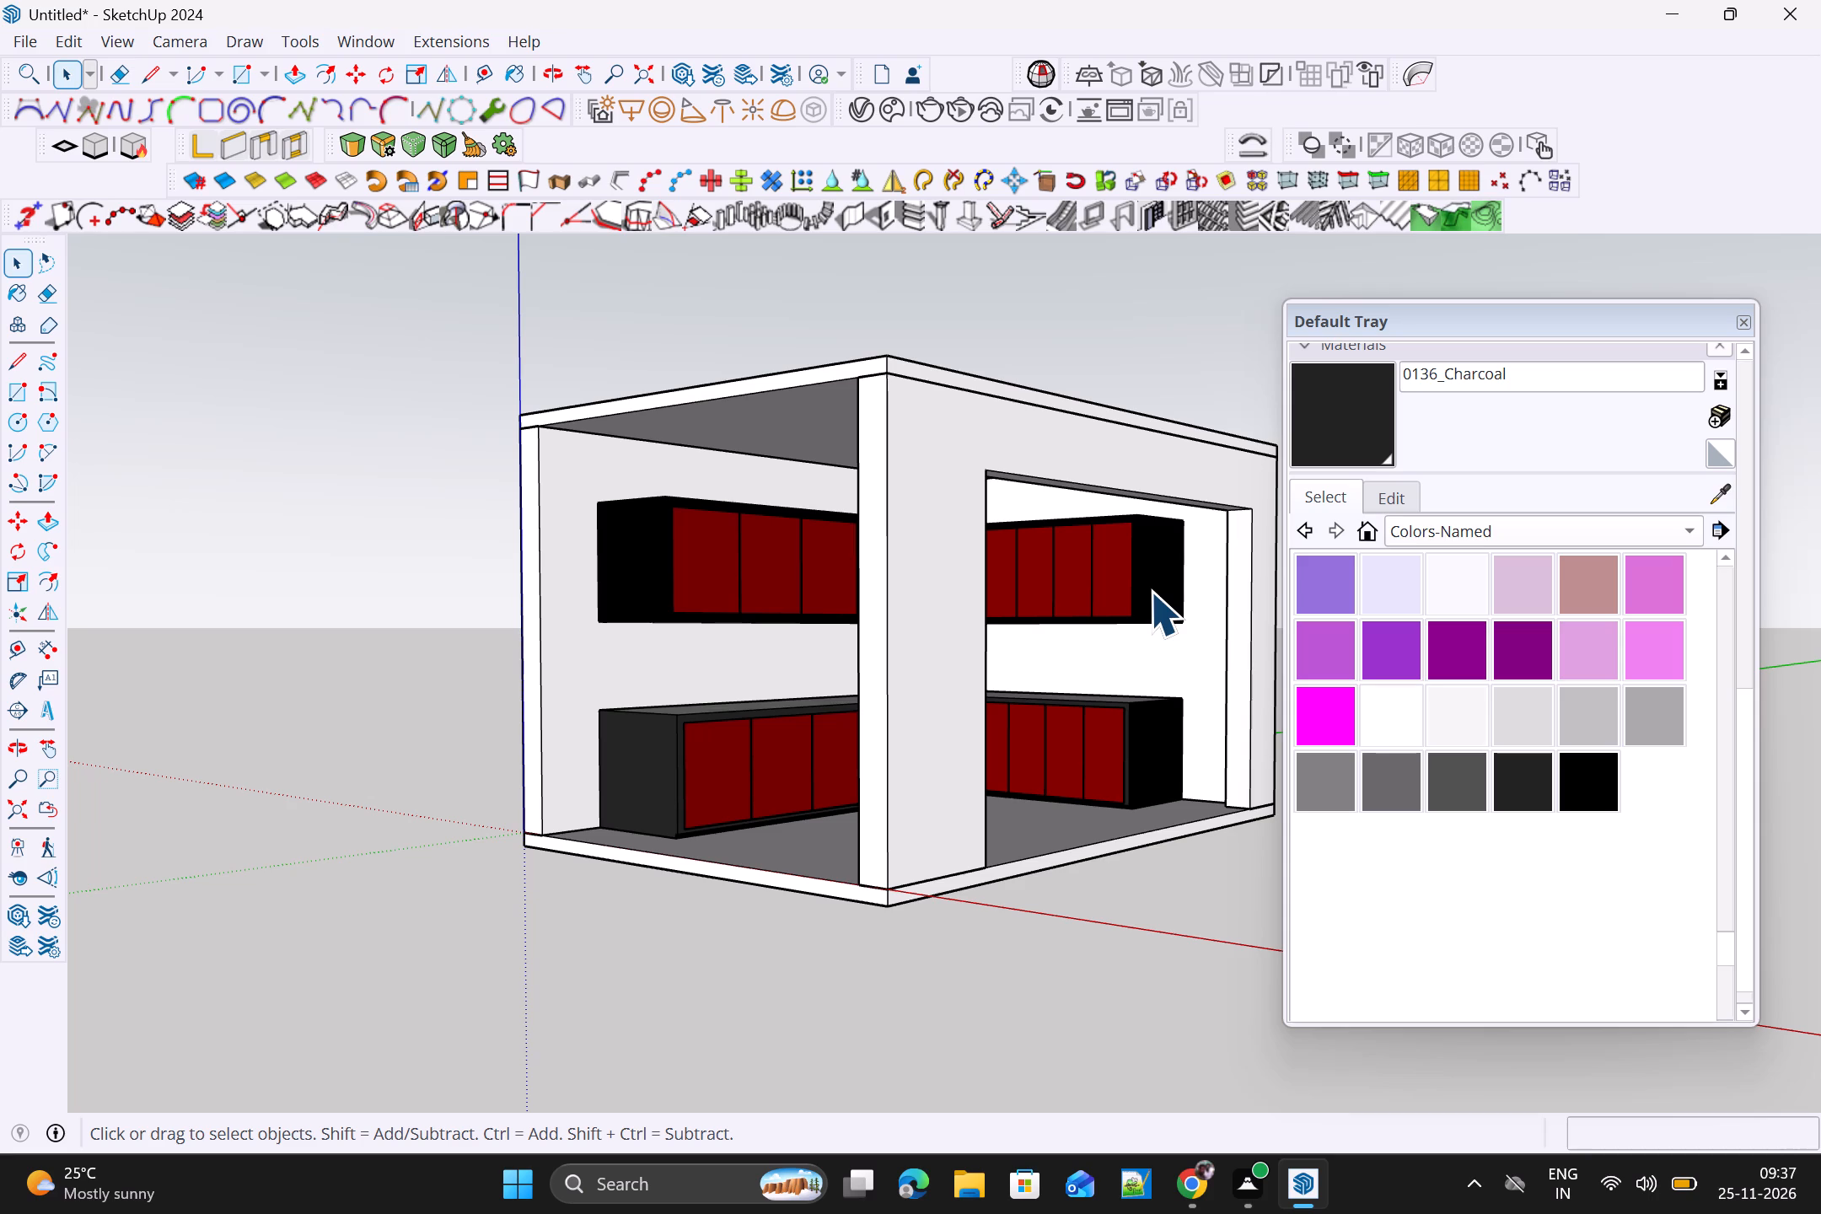
scroll(1149, 597, down, 1)
Inside the floor slab group, select the floor's top face and switch the material library to Tile.
middle_drag(1124, 746, 945, 988)
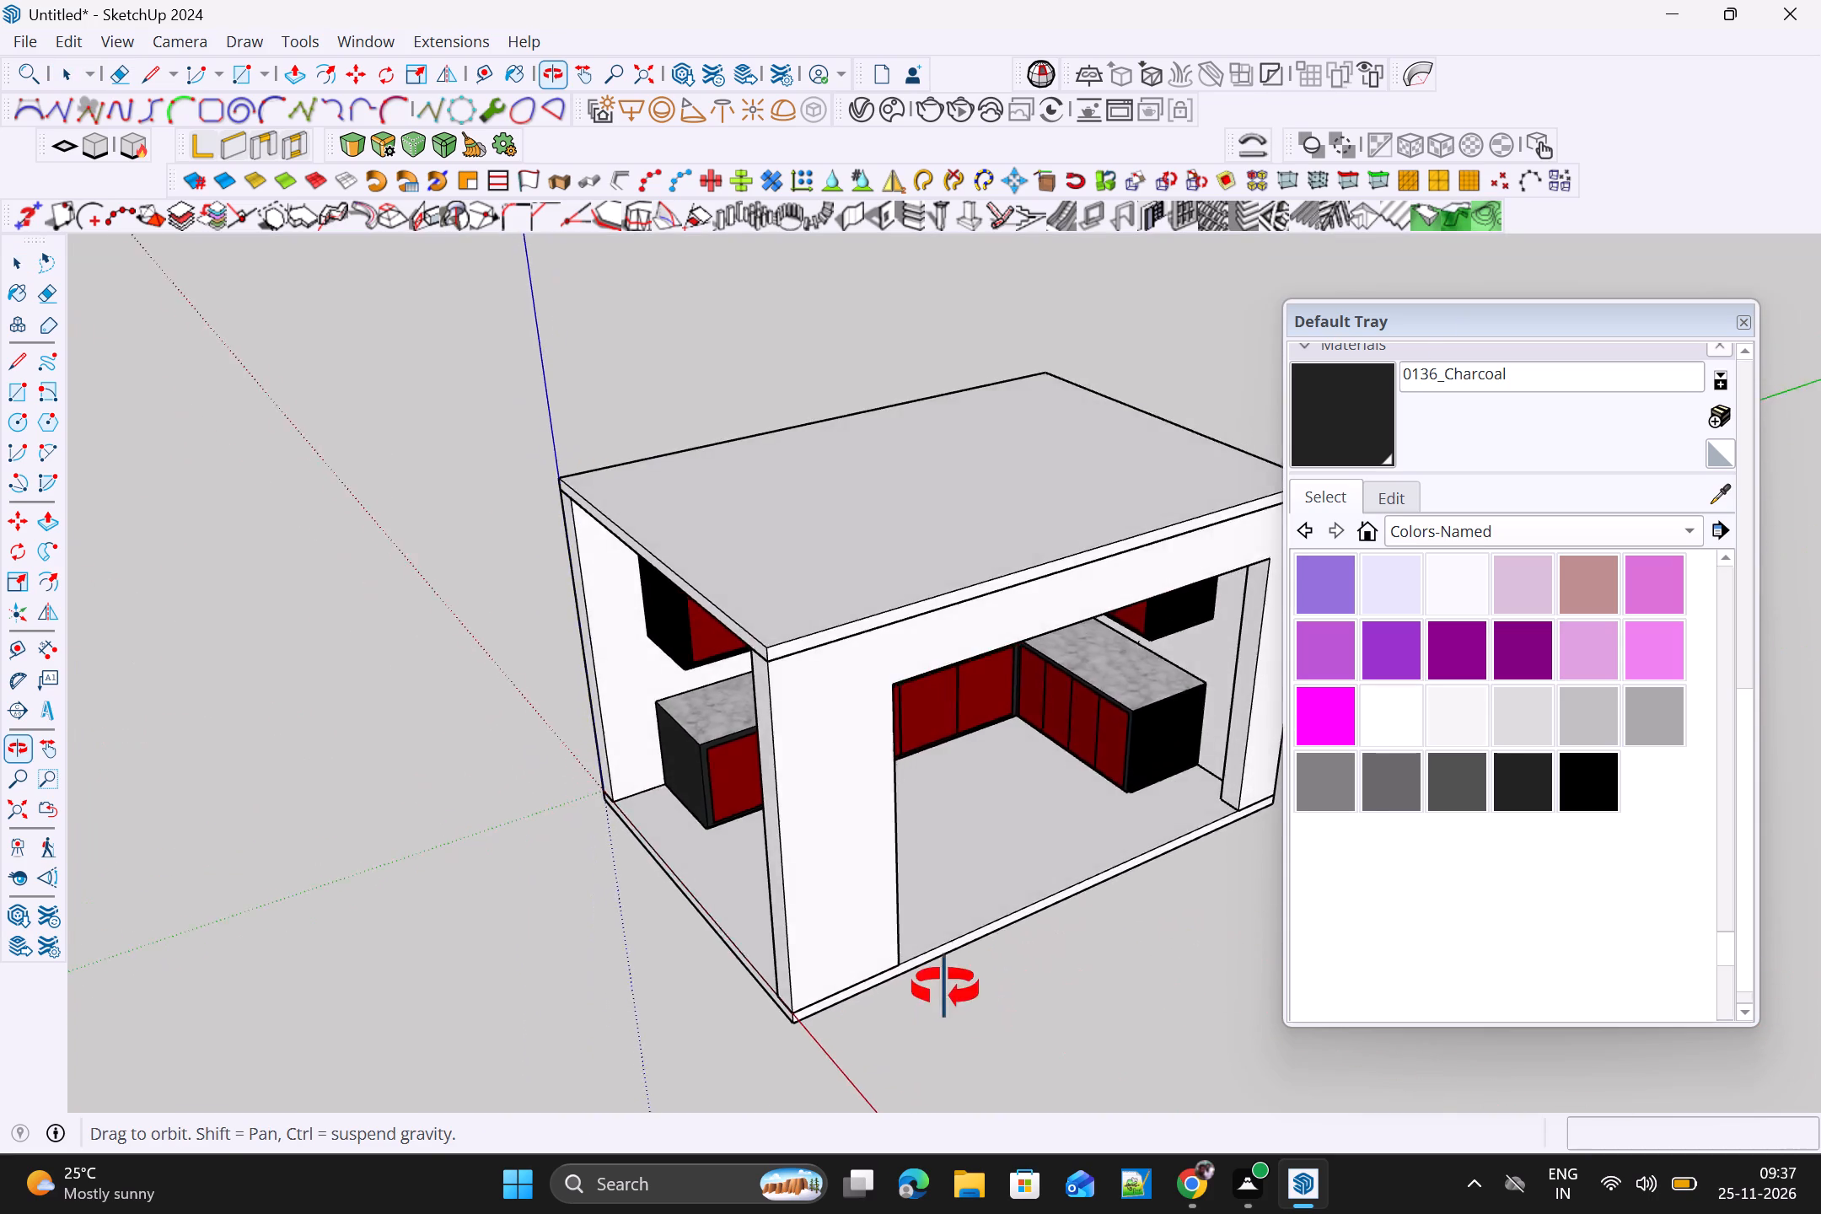
middle_drag(945, 988, 819, 977)
scroll(900, 872, up, 4)
double_click(934, 803)
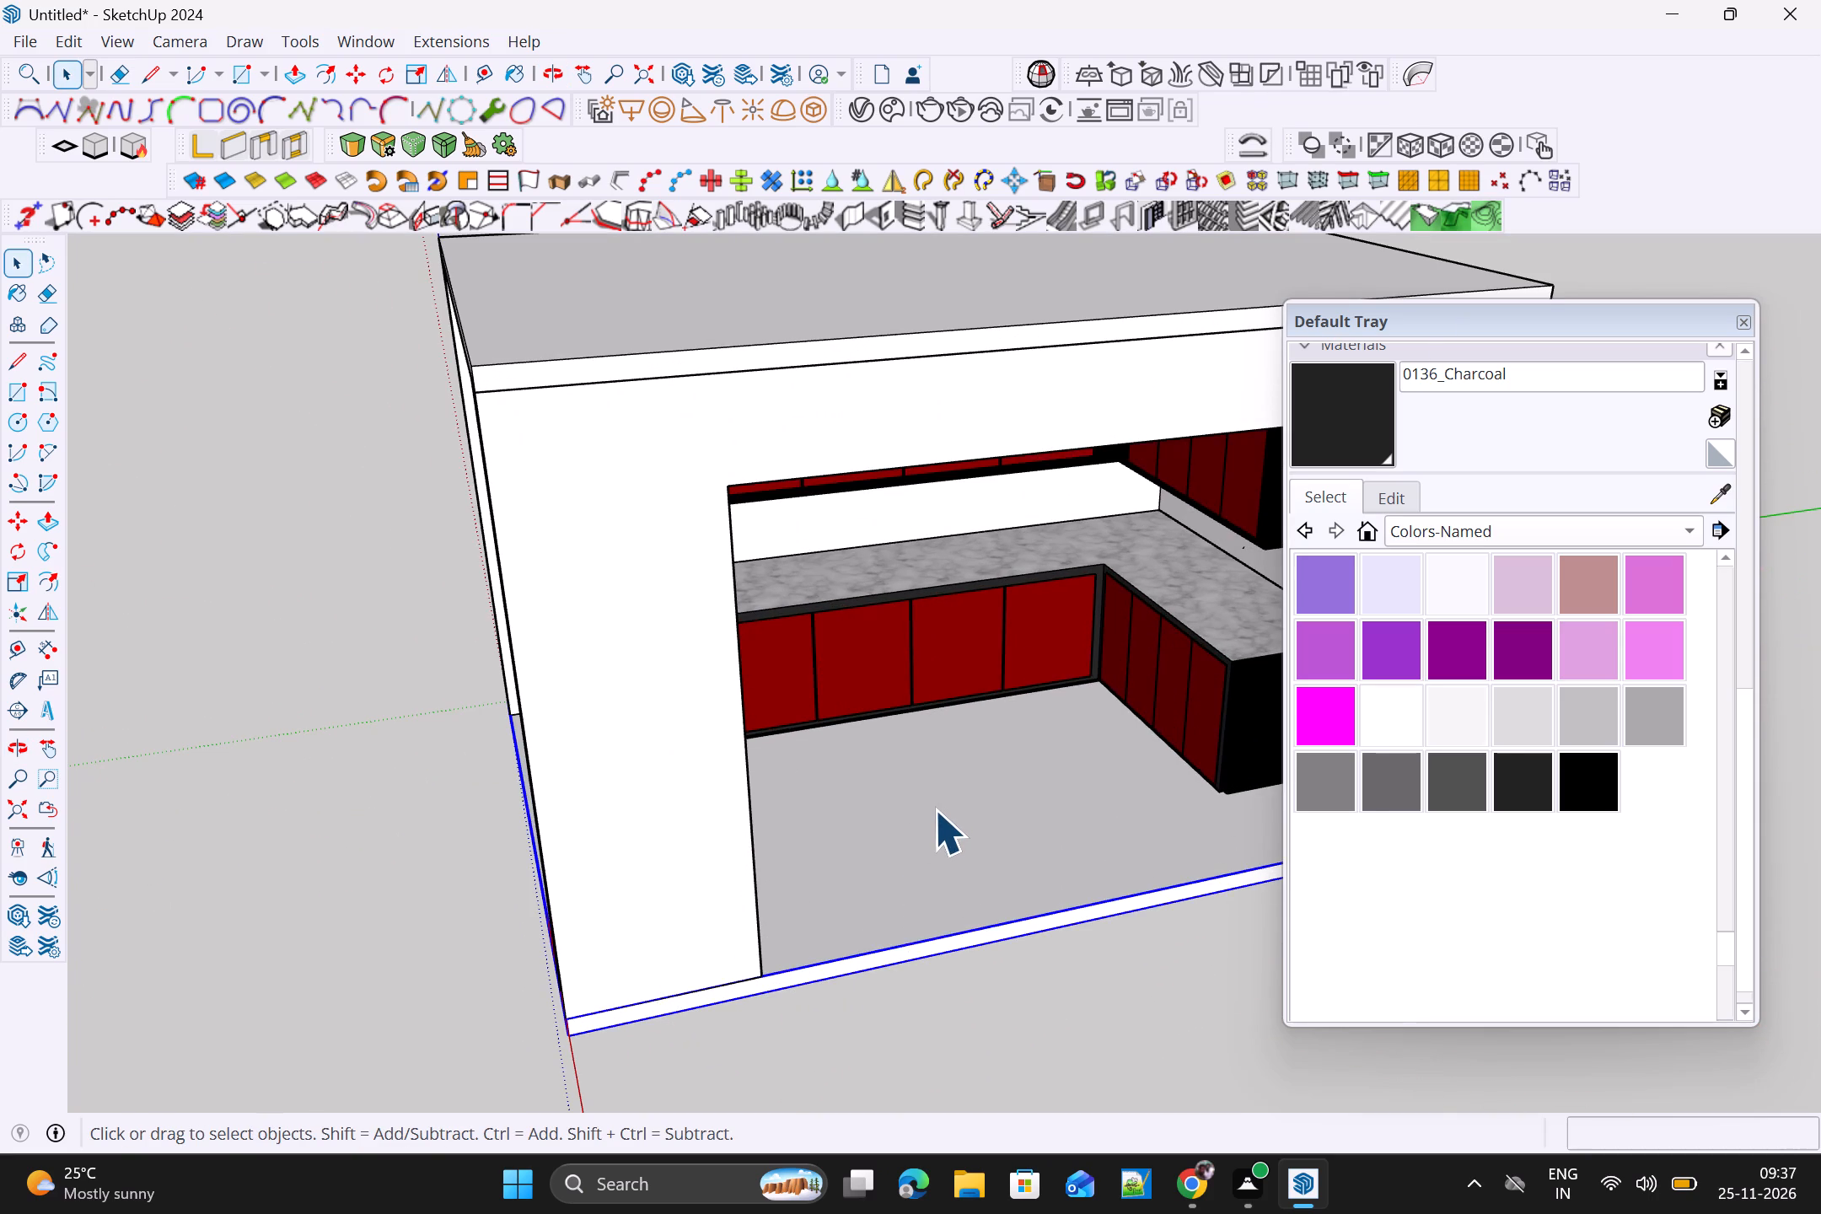
triple_click(934, 809)
click(937, 808)
triple_click(937, 808)
click(937, 807)
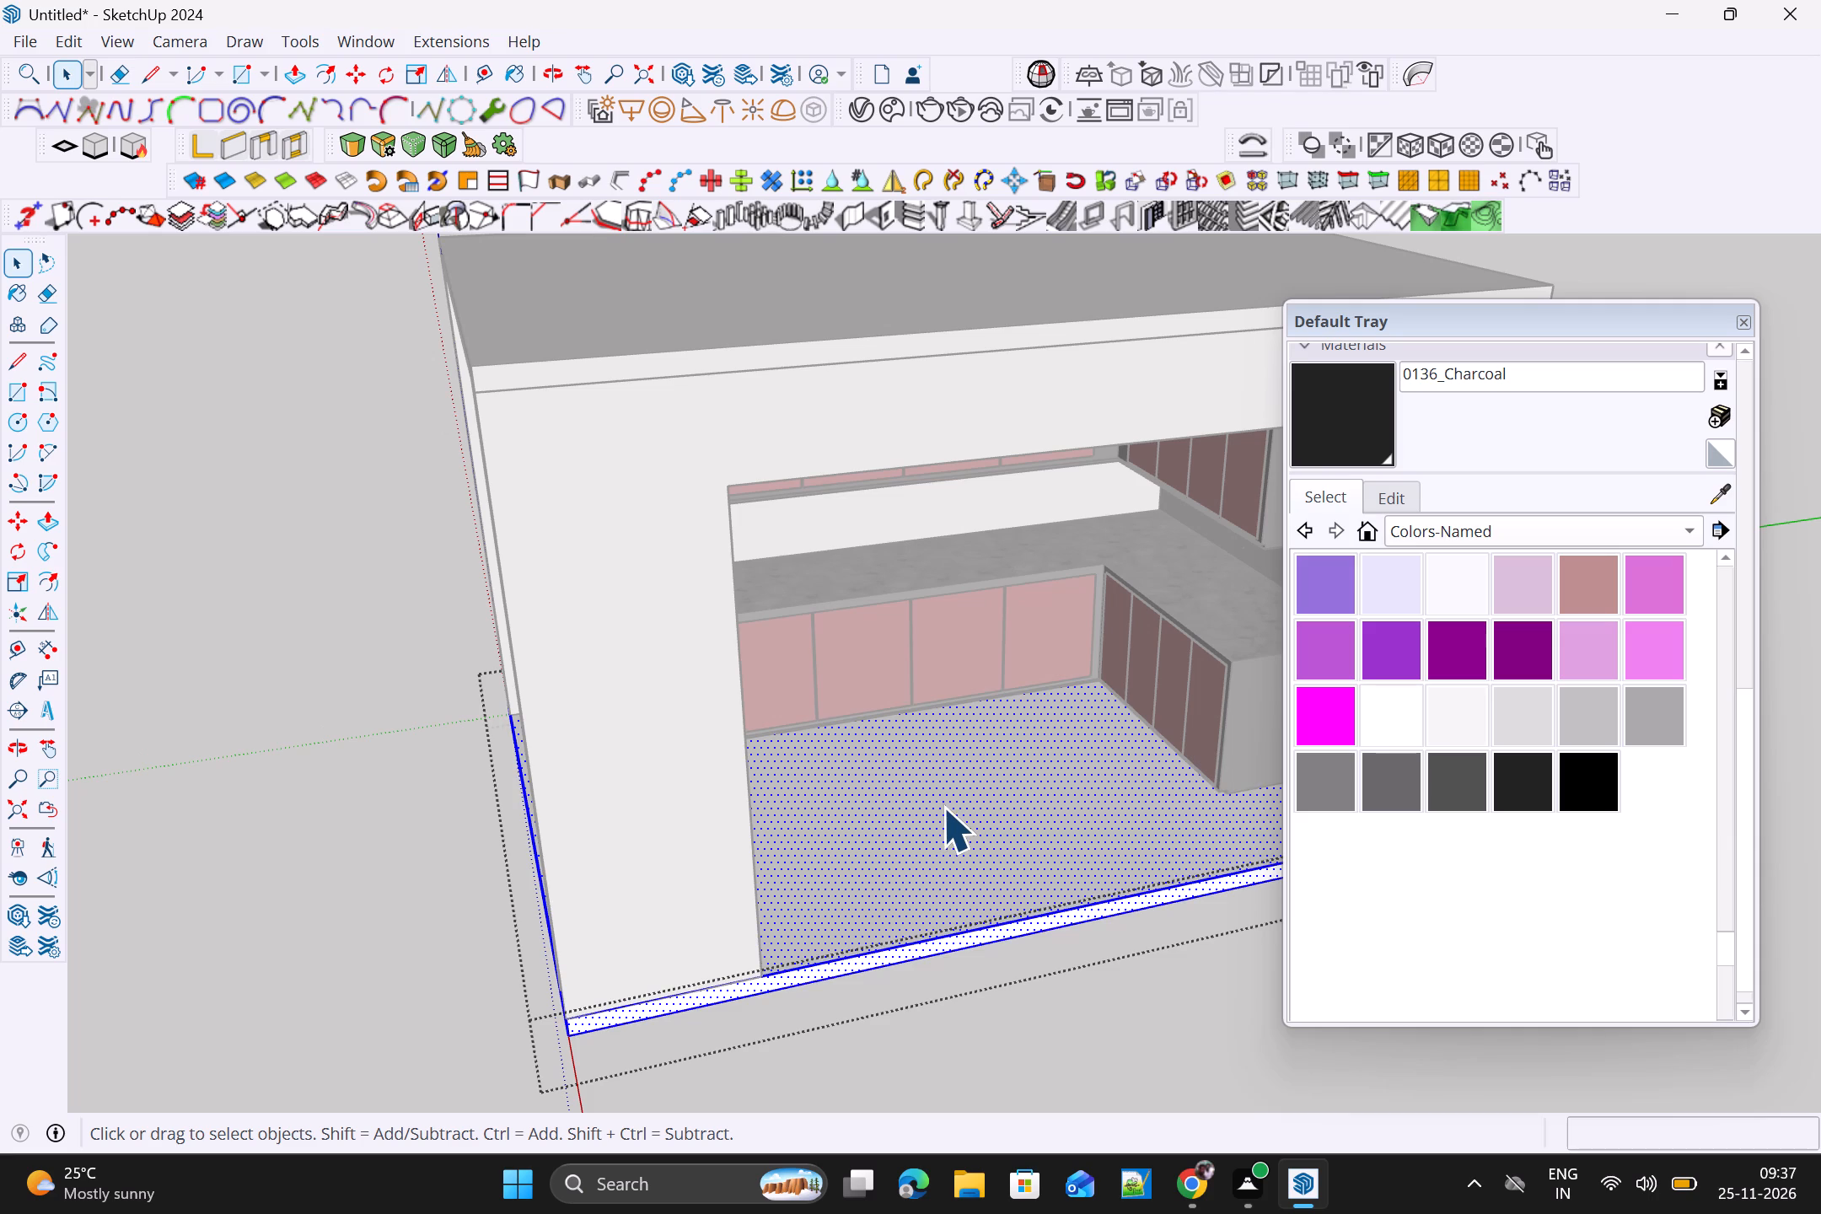
double_click(943, 808)
click(1448, 531)
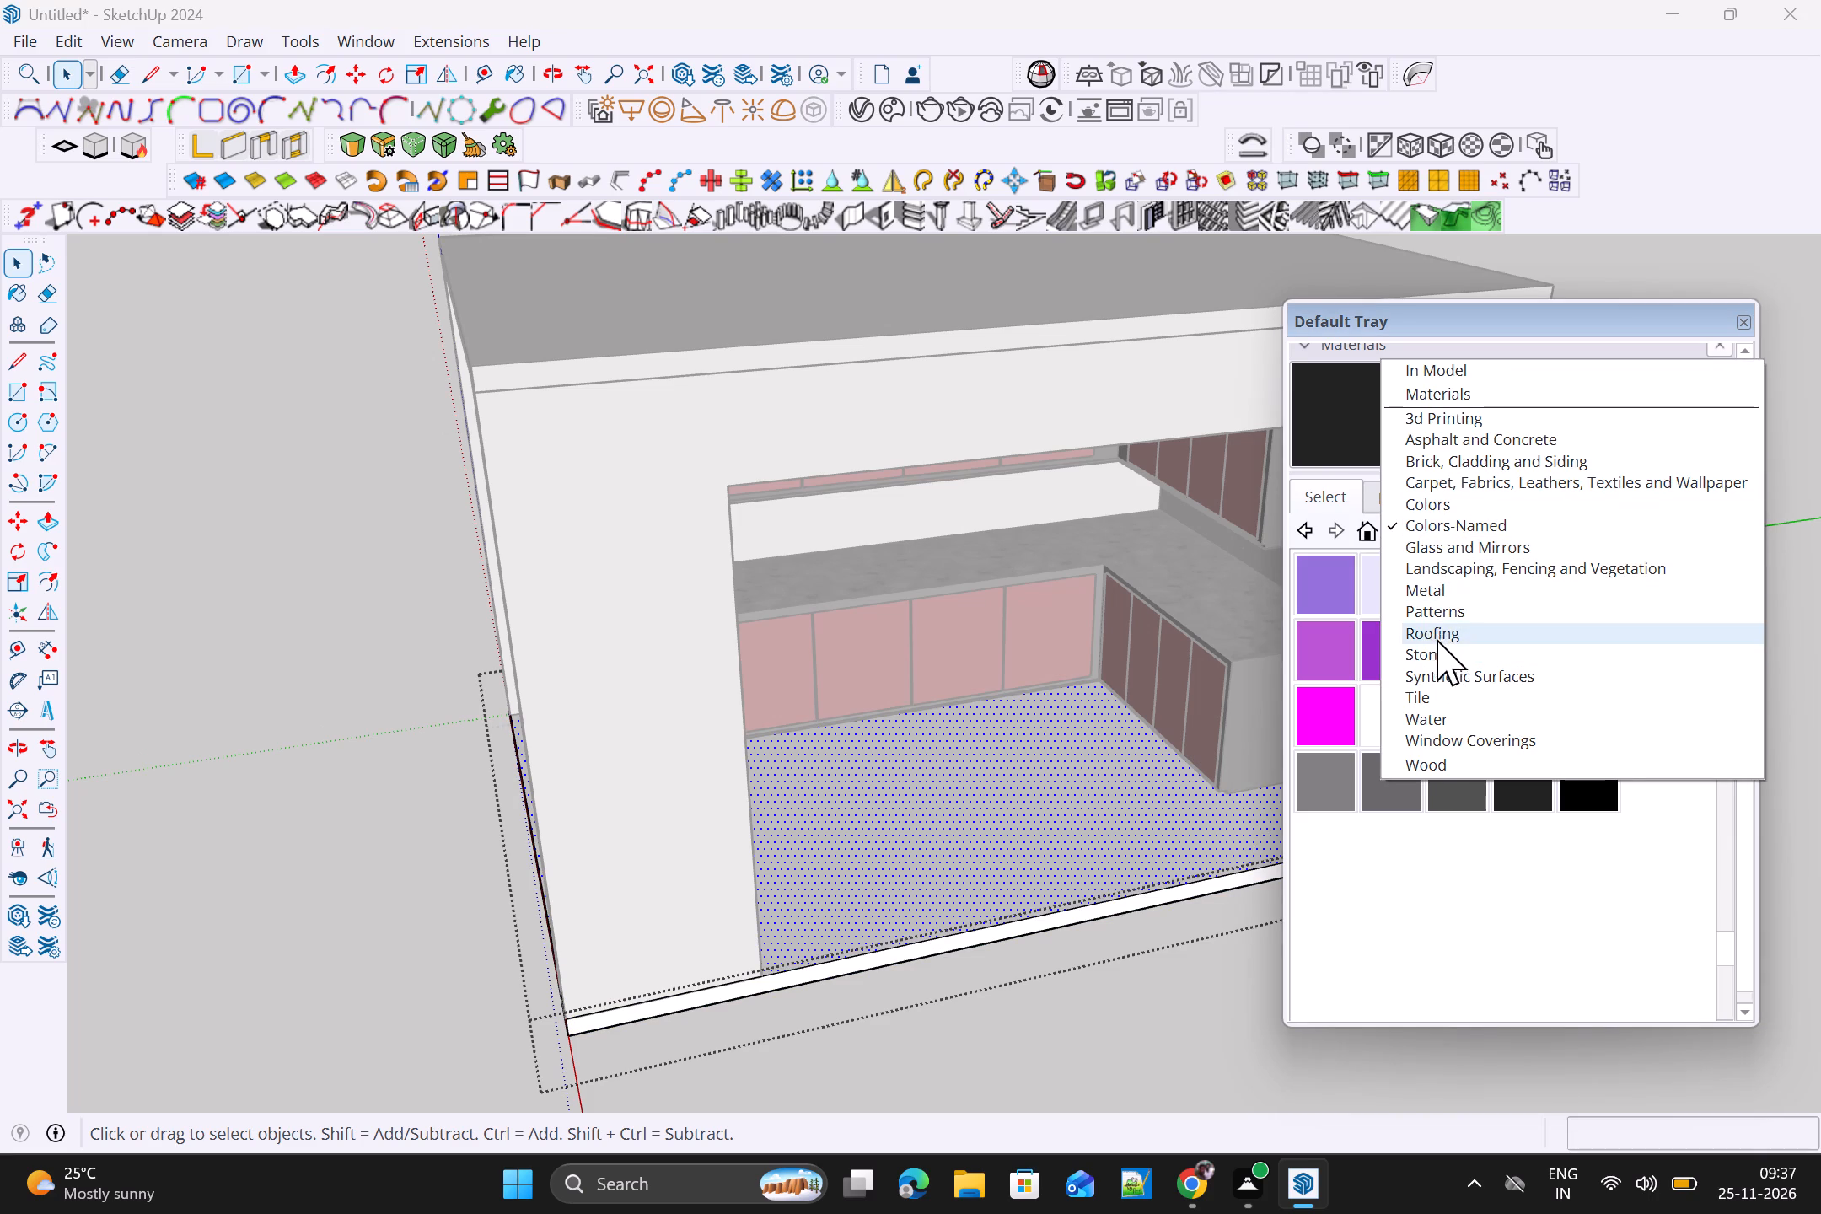
click(1427, 692)
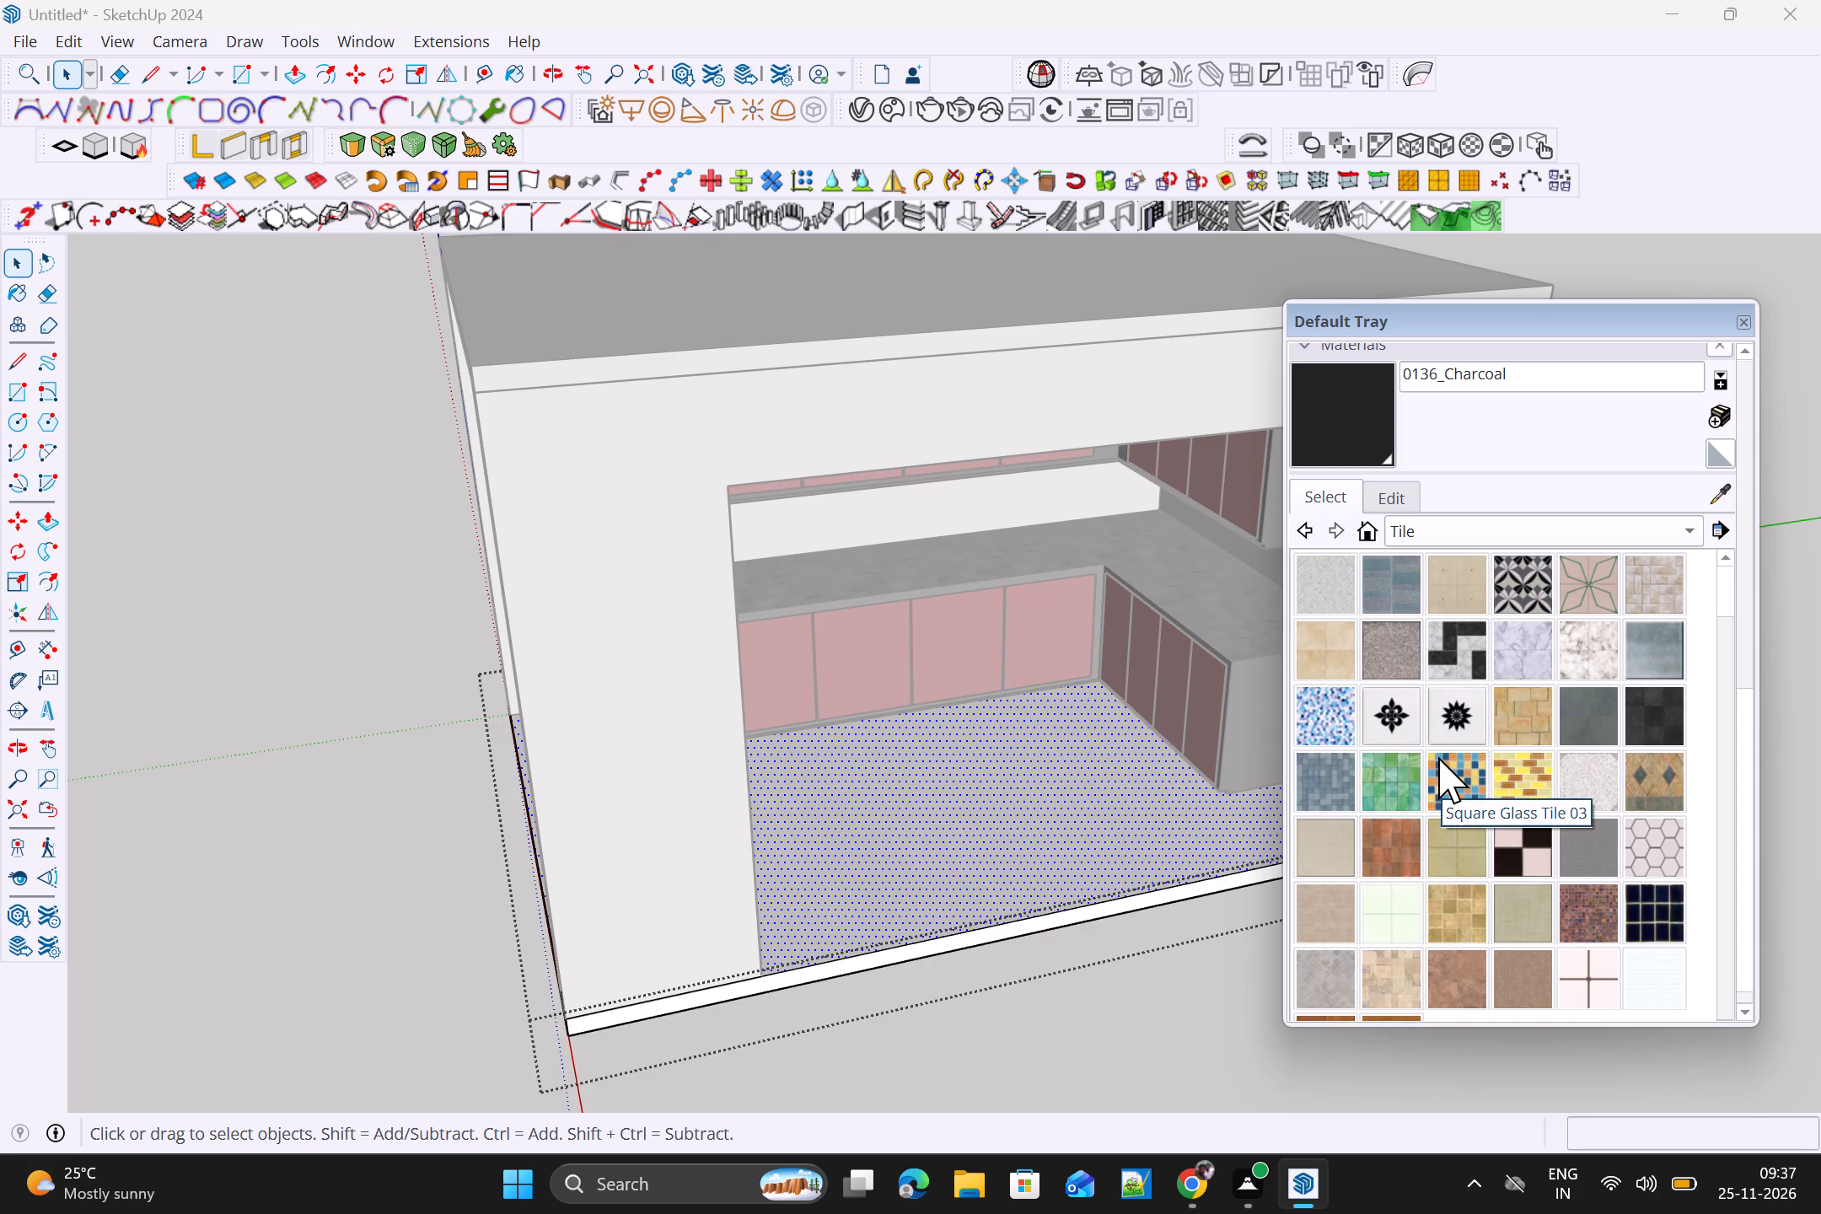
scroll(1513, 699, down, 1)
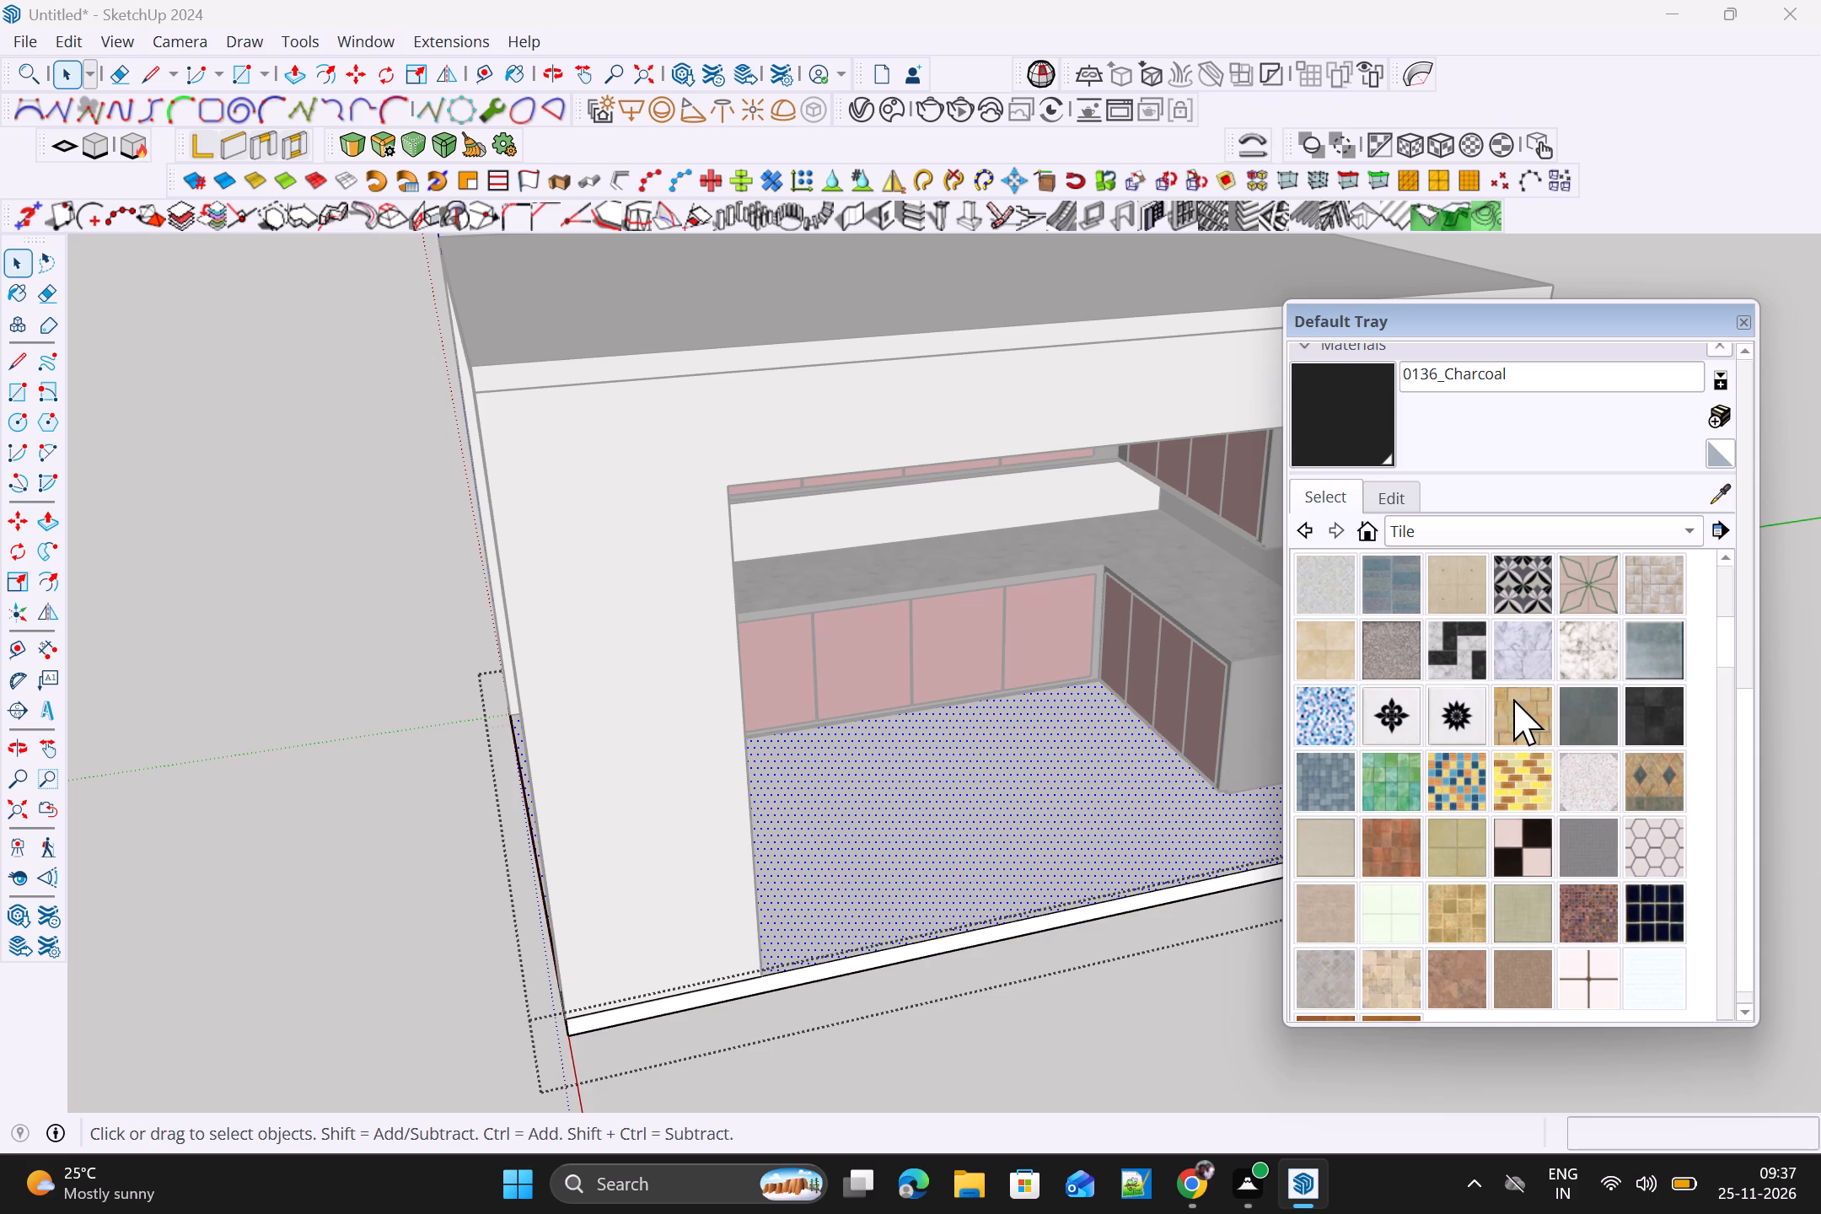
scroll(1511, 704, down, 2)
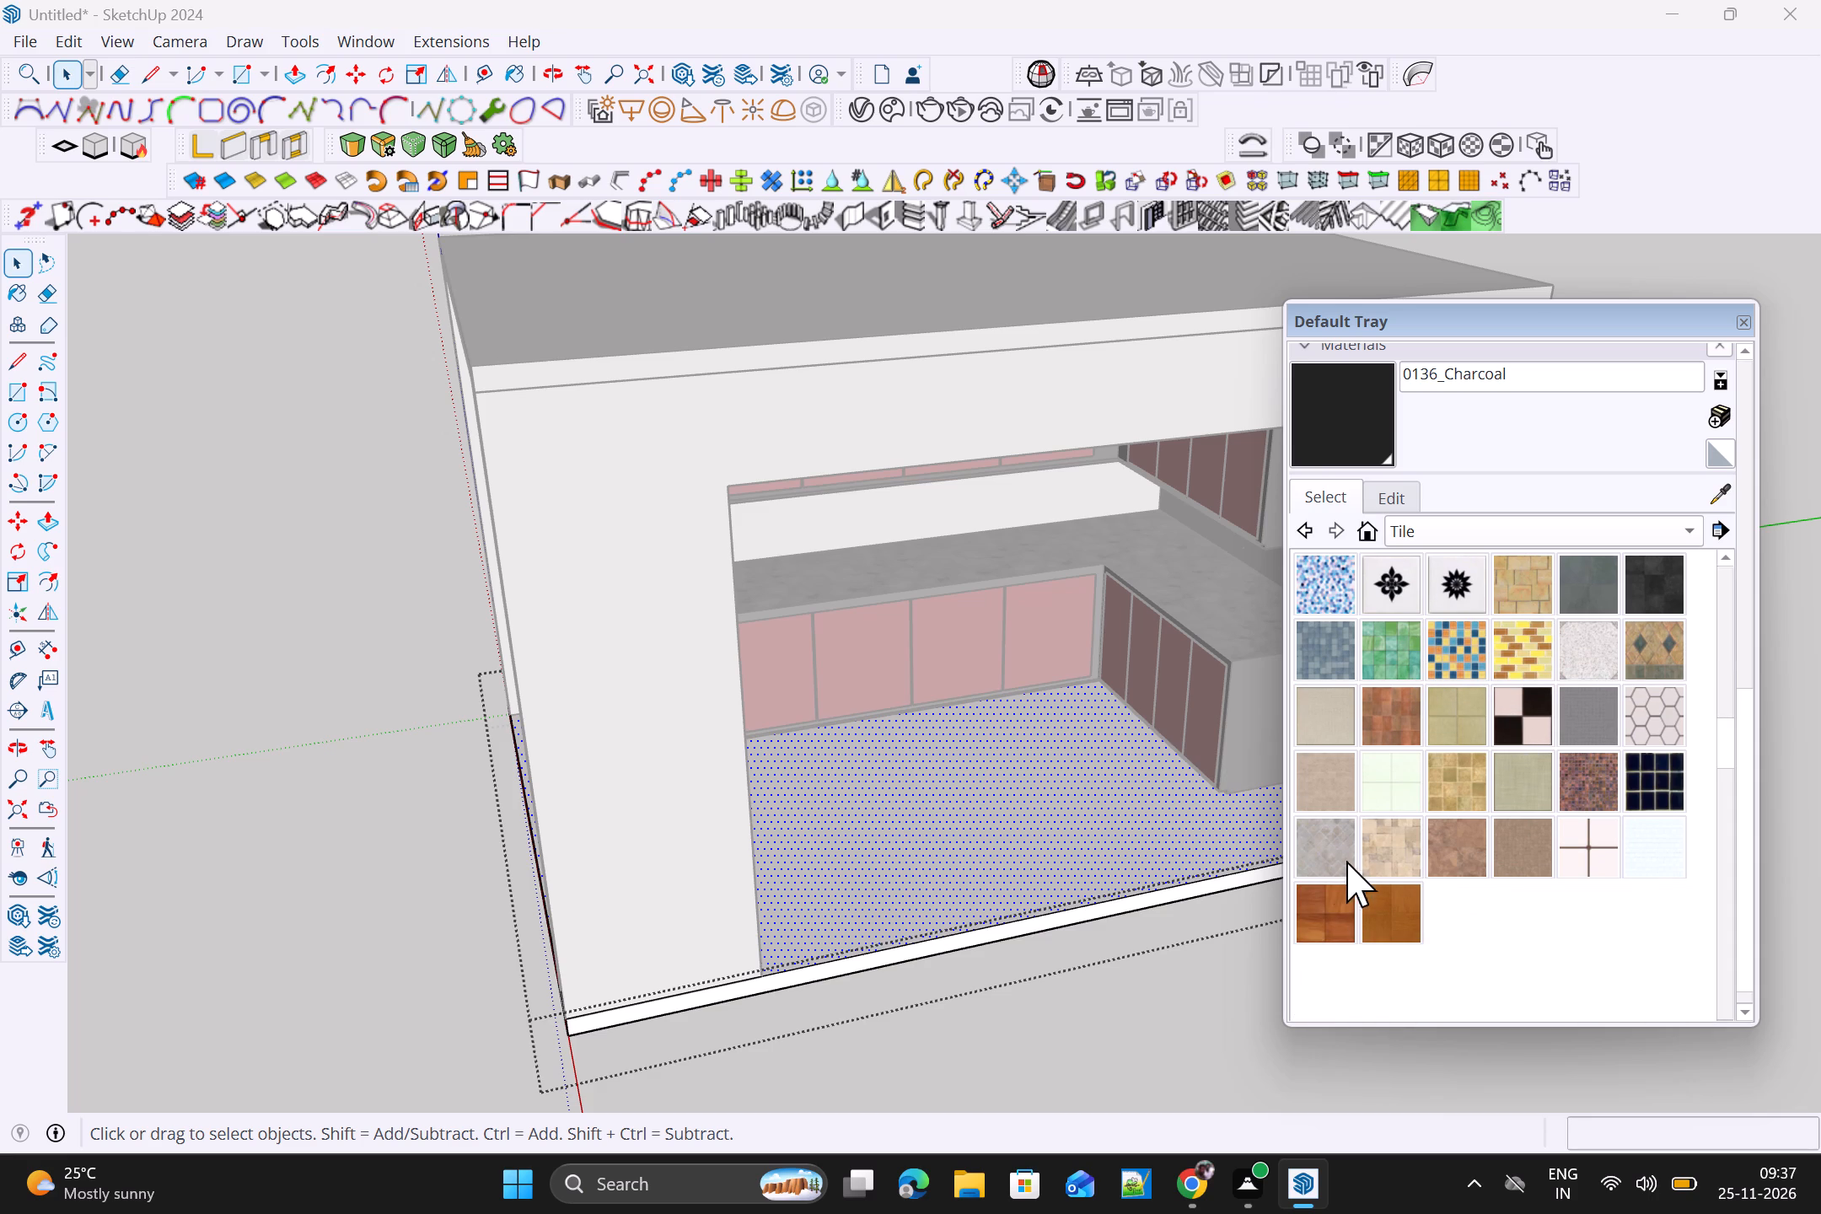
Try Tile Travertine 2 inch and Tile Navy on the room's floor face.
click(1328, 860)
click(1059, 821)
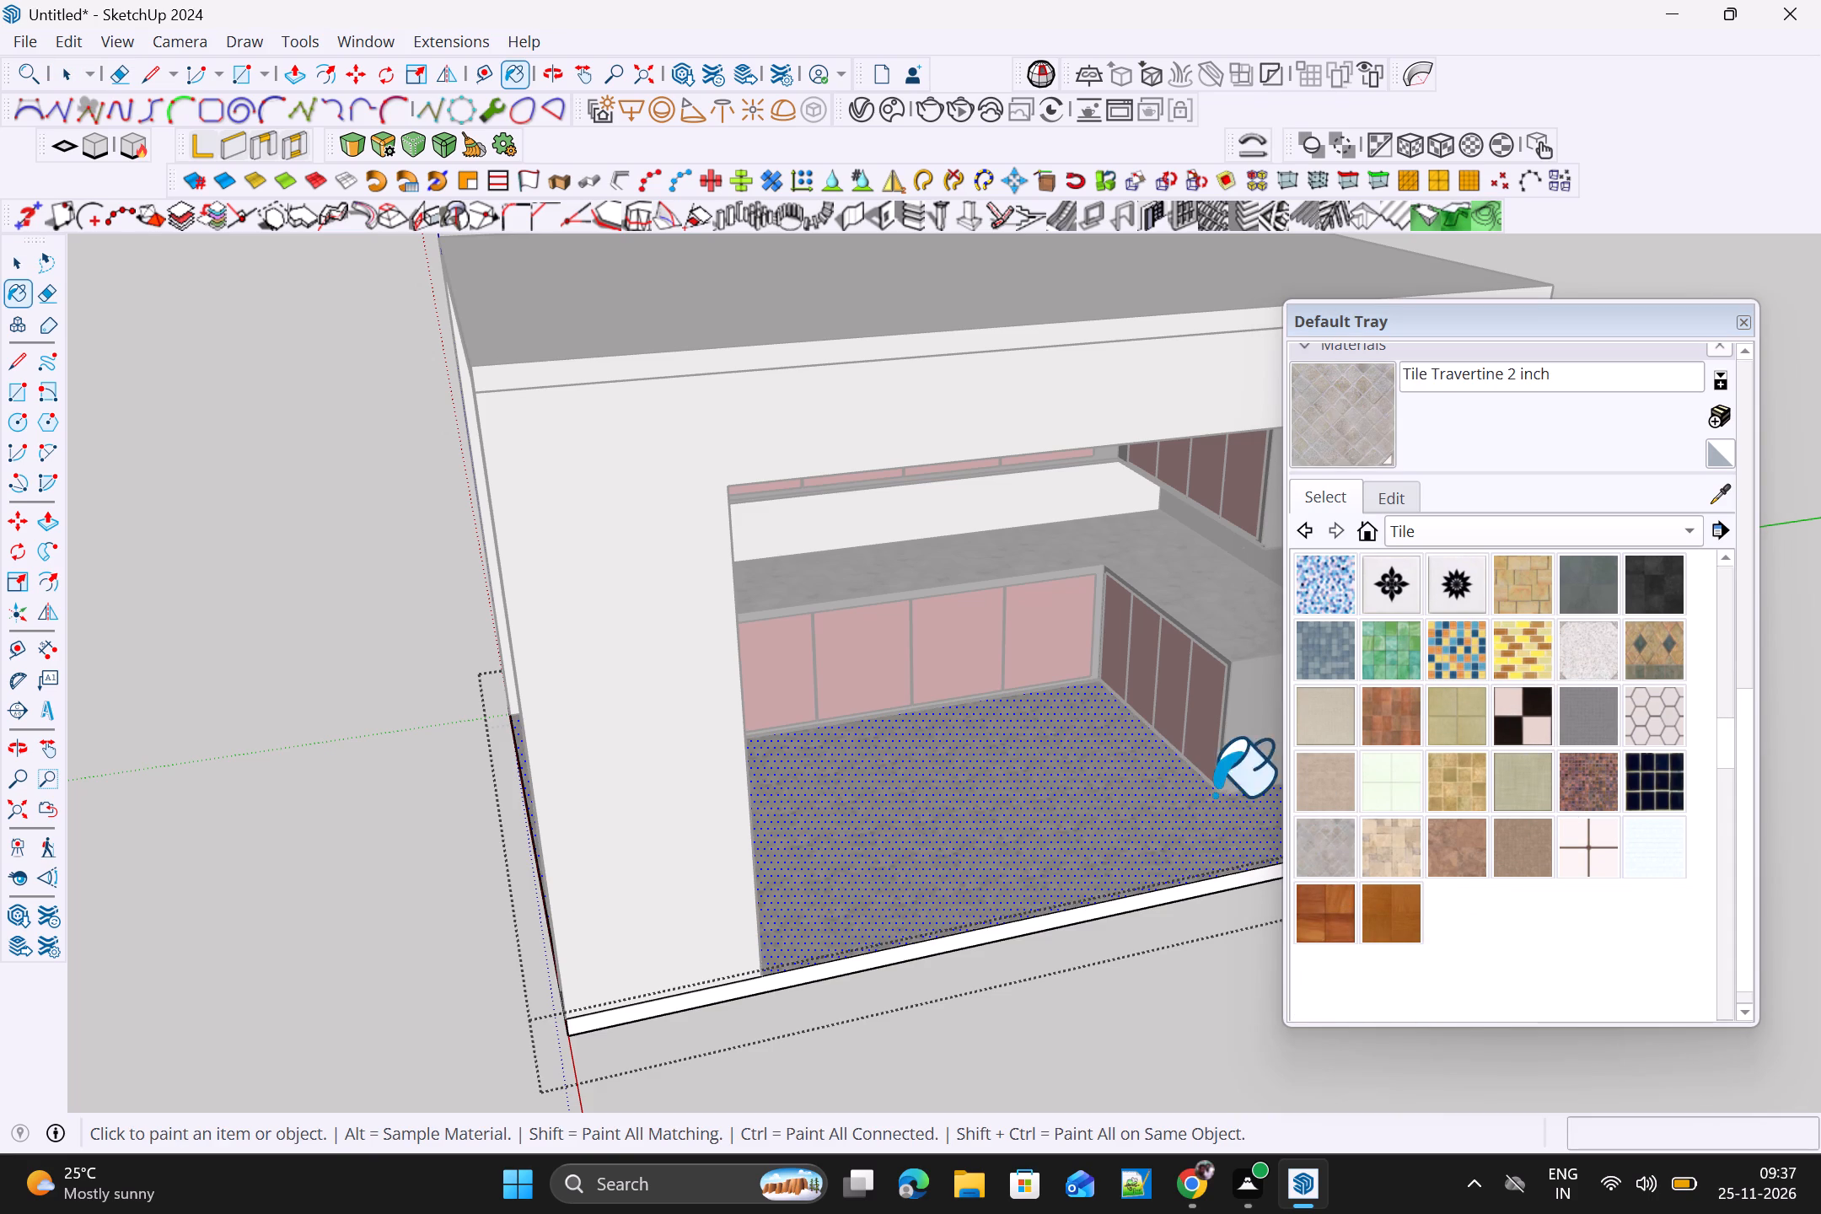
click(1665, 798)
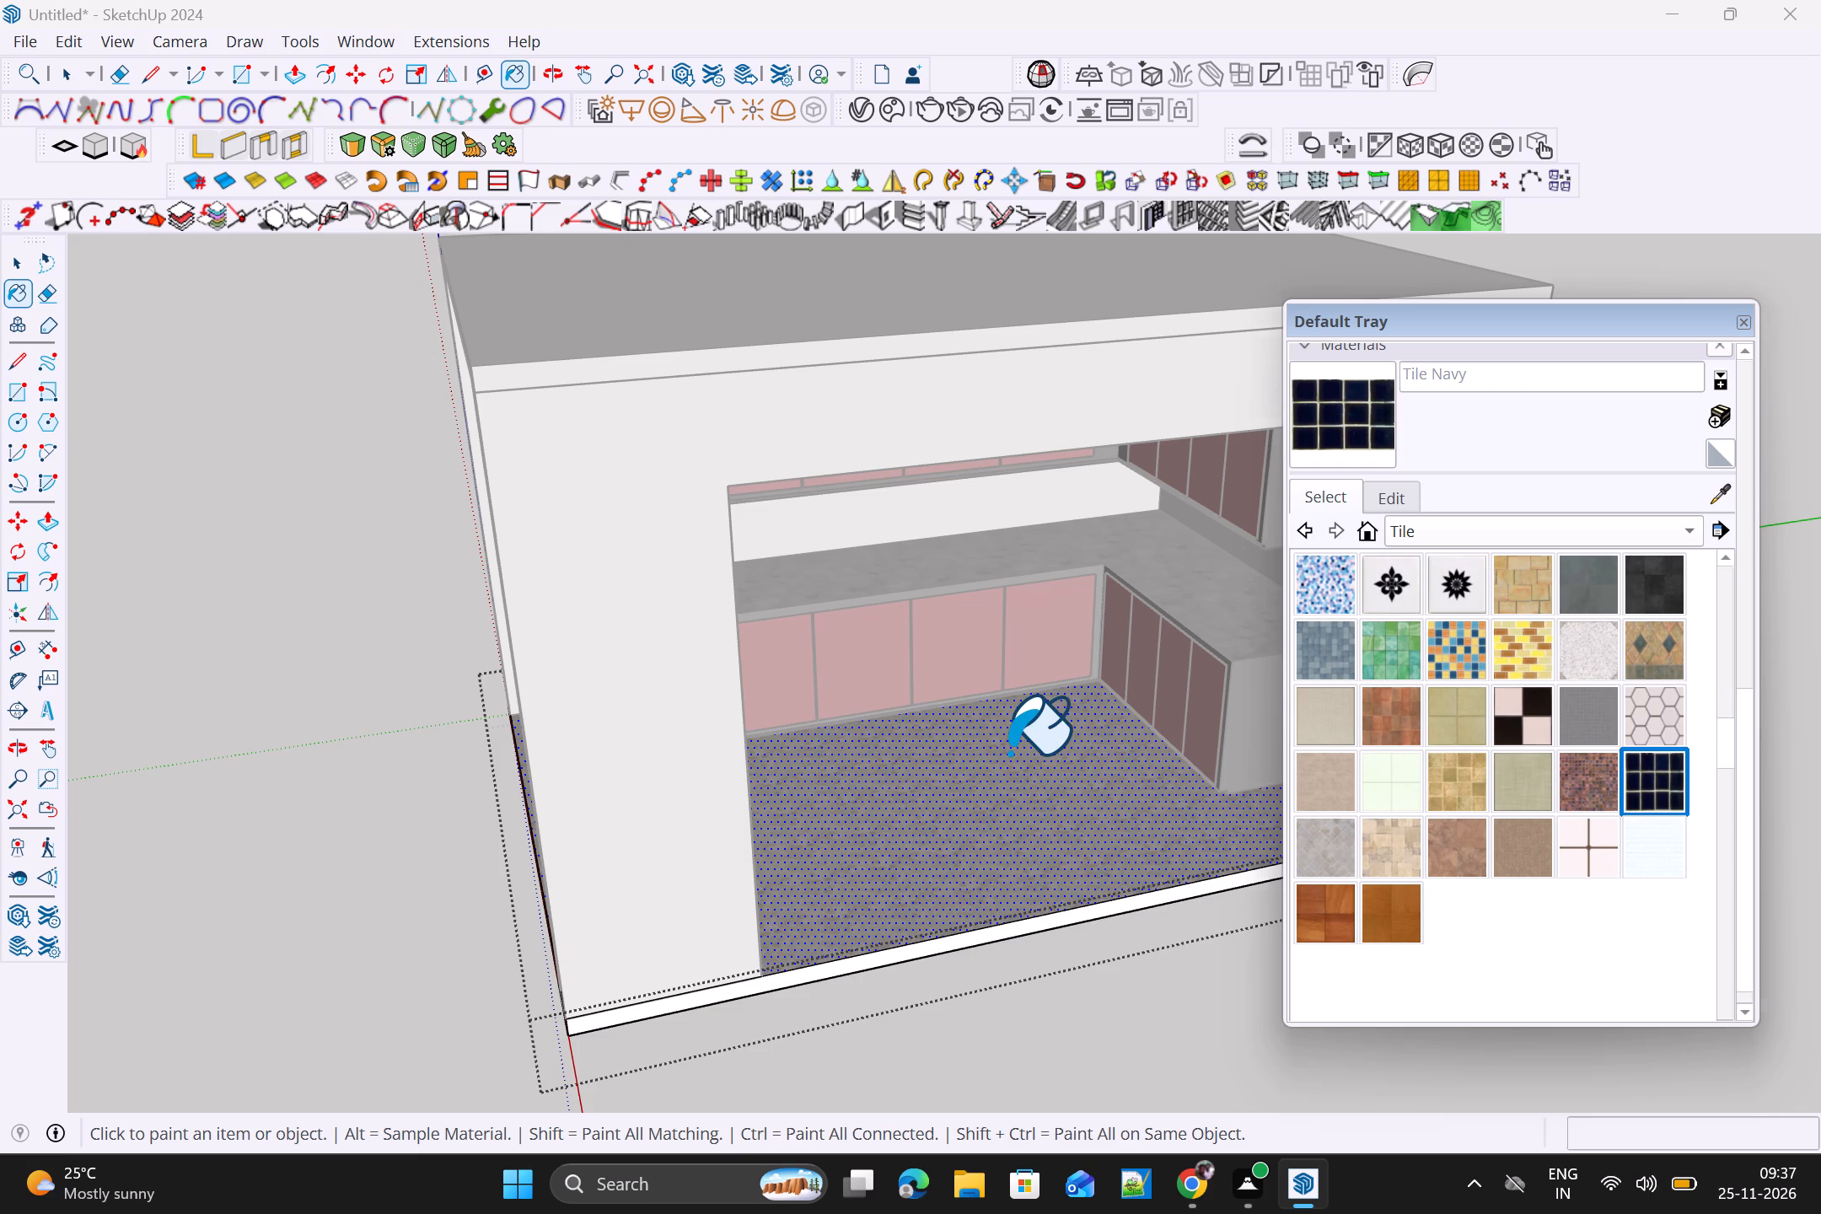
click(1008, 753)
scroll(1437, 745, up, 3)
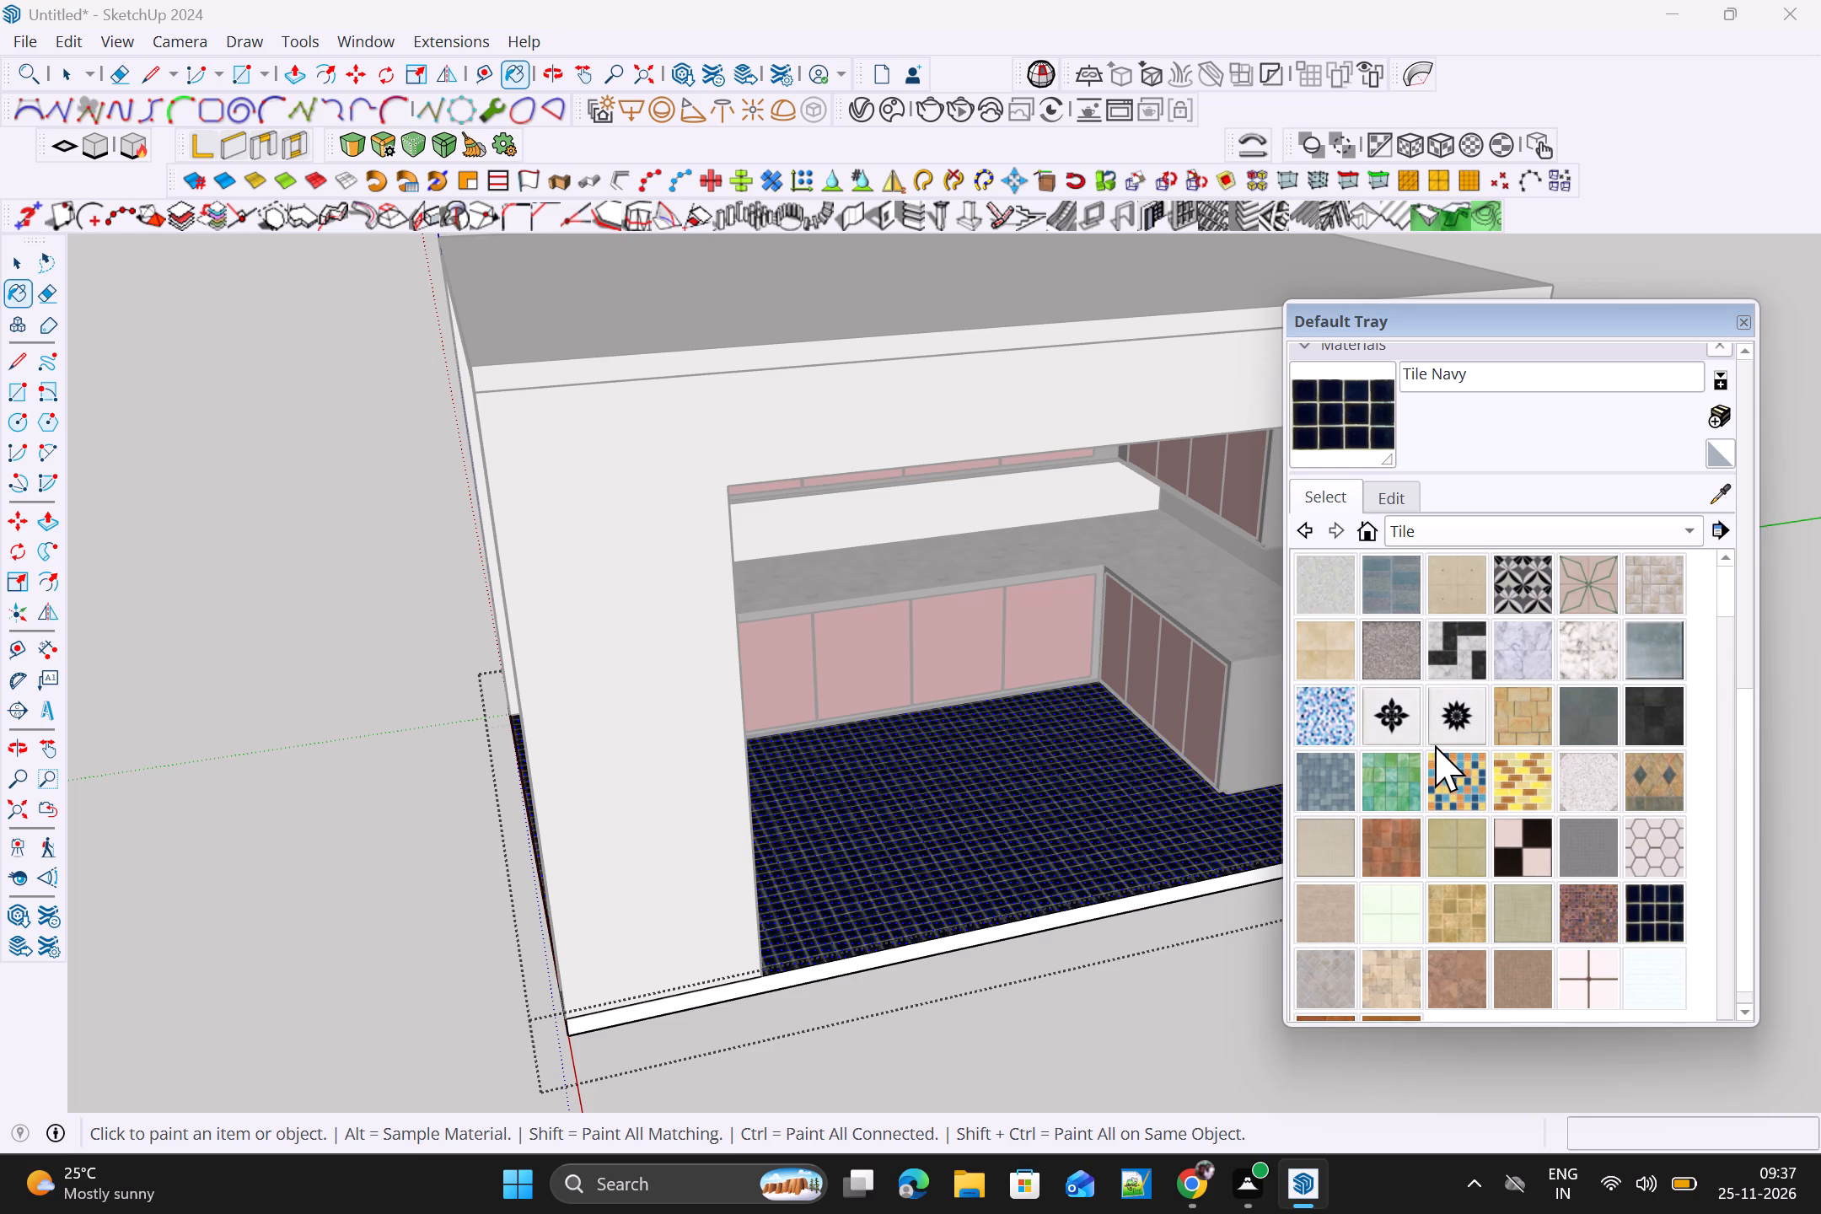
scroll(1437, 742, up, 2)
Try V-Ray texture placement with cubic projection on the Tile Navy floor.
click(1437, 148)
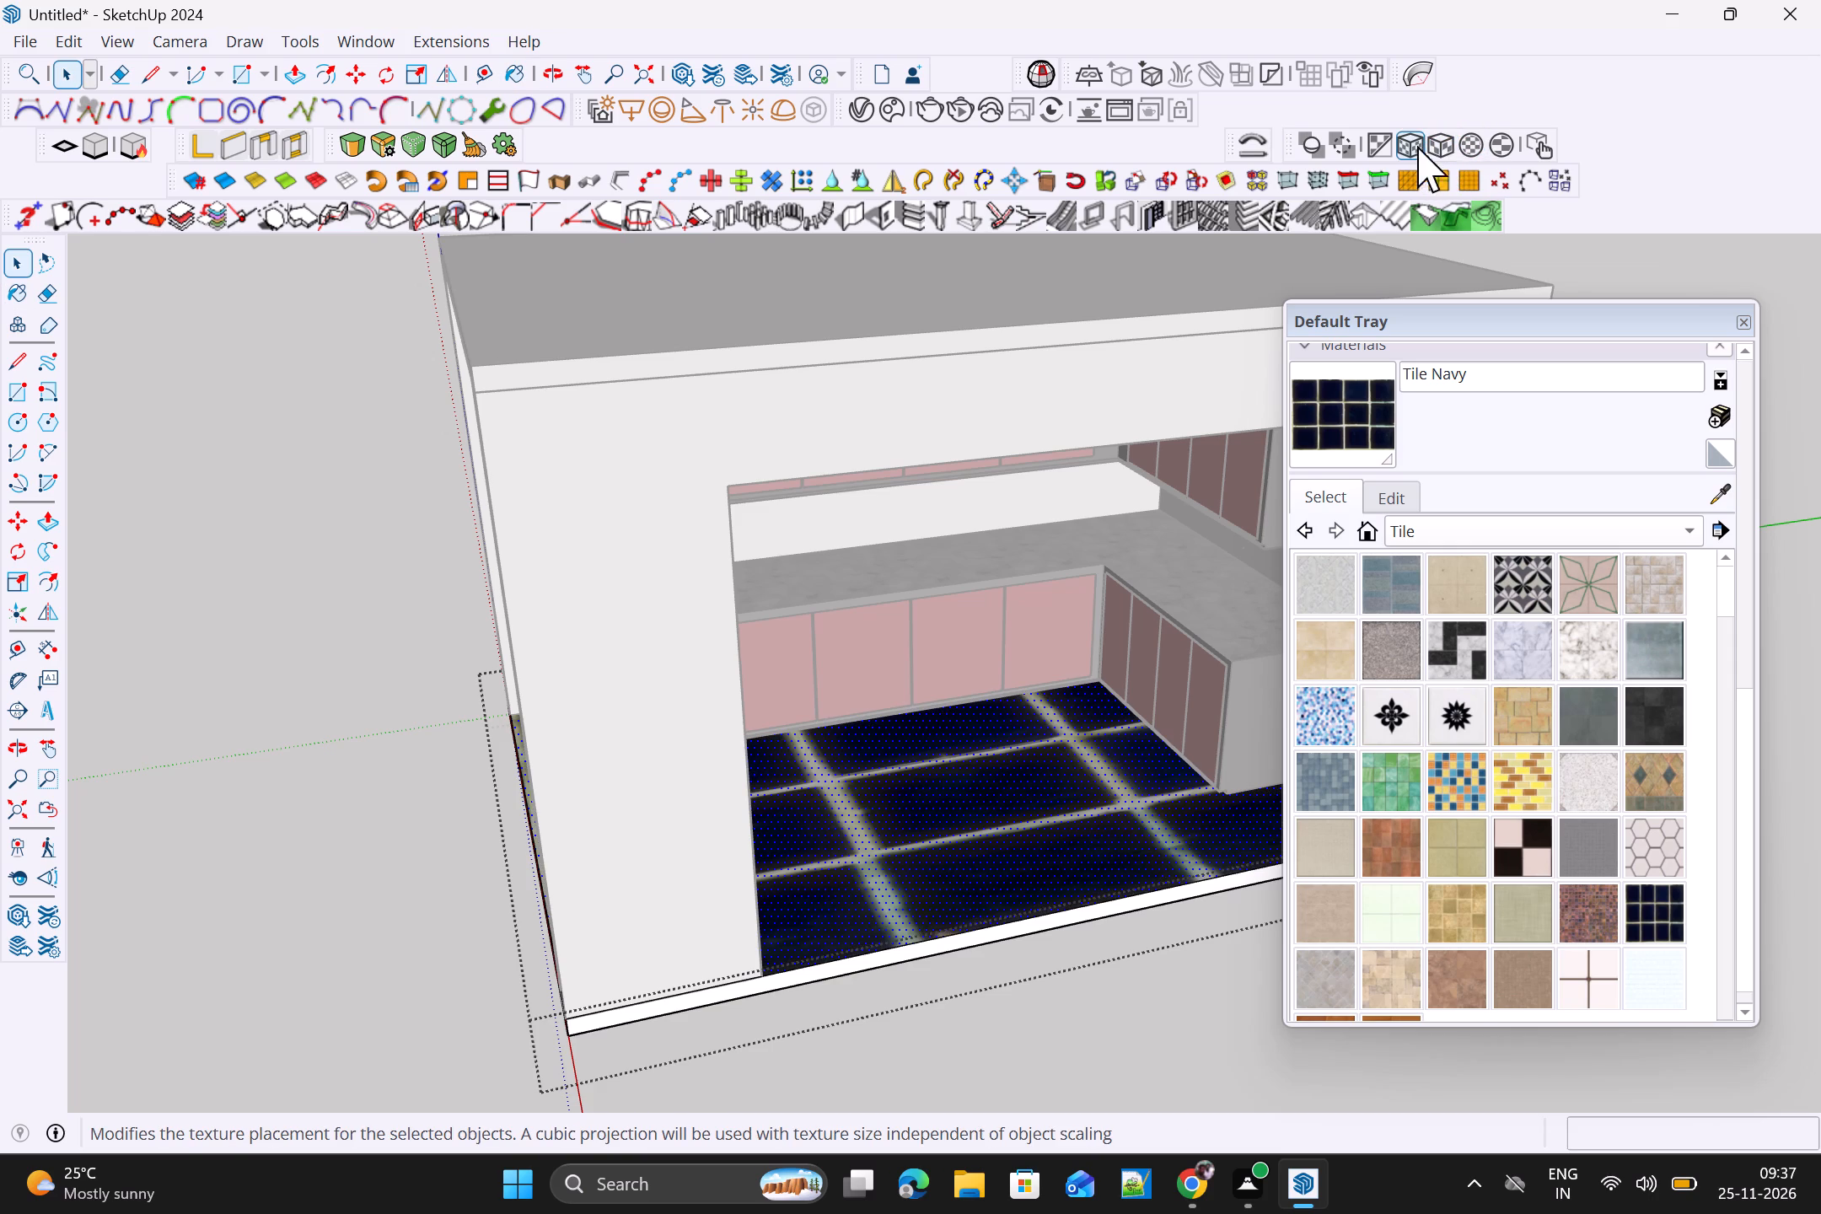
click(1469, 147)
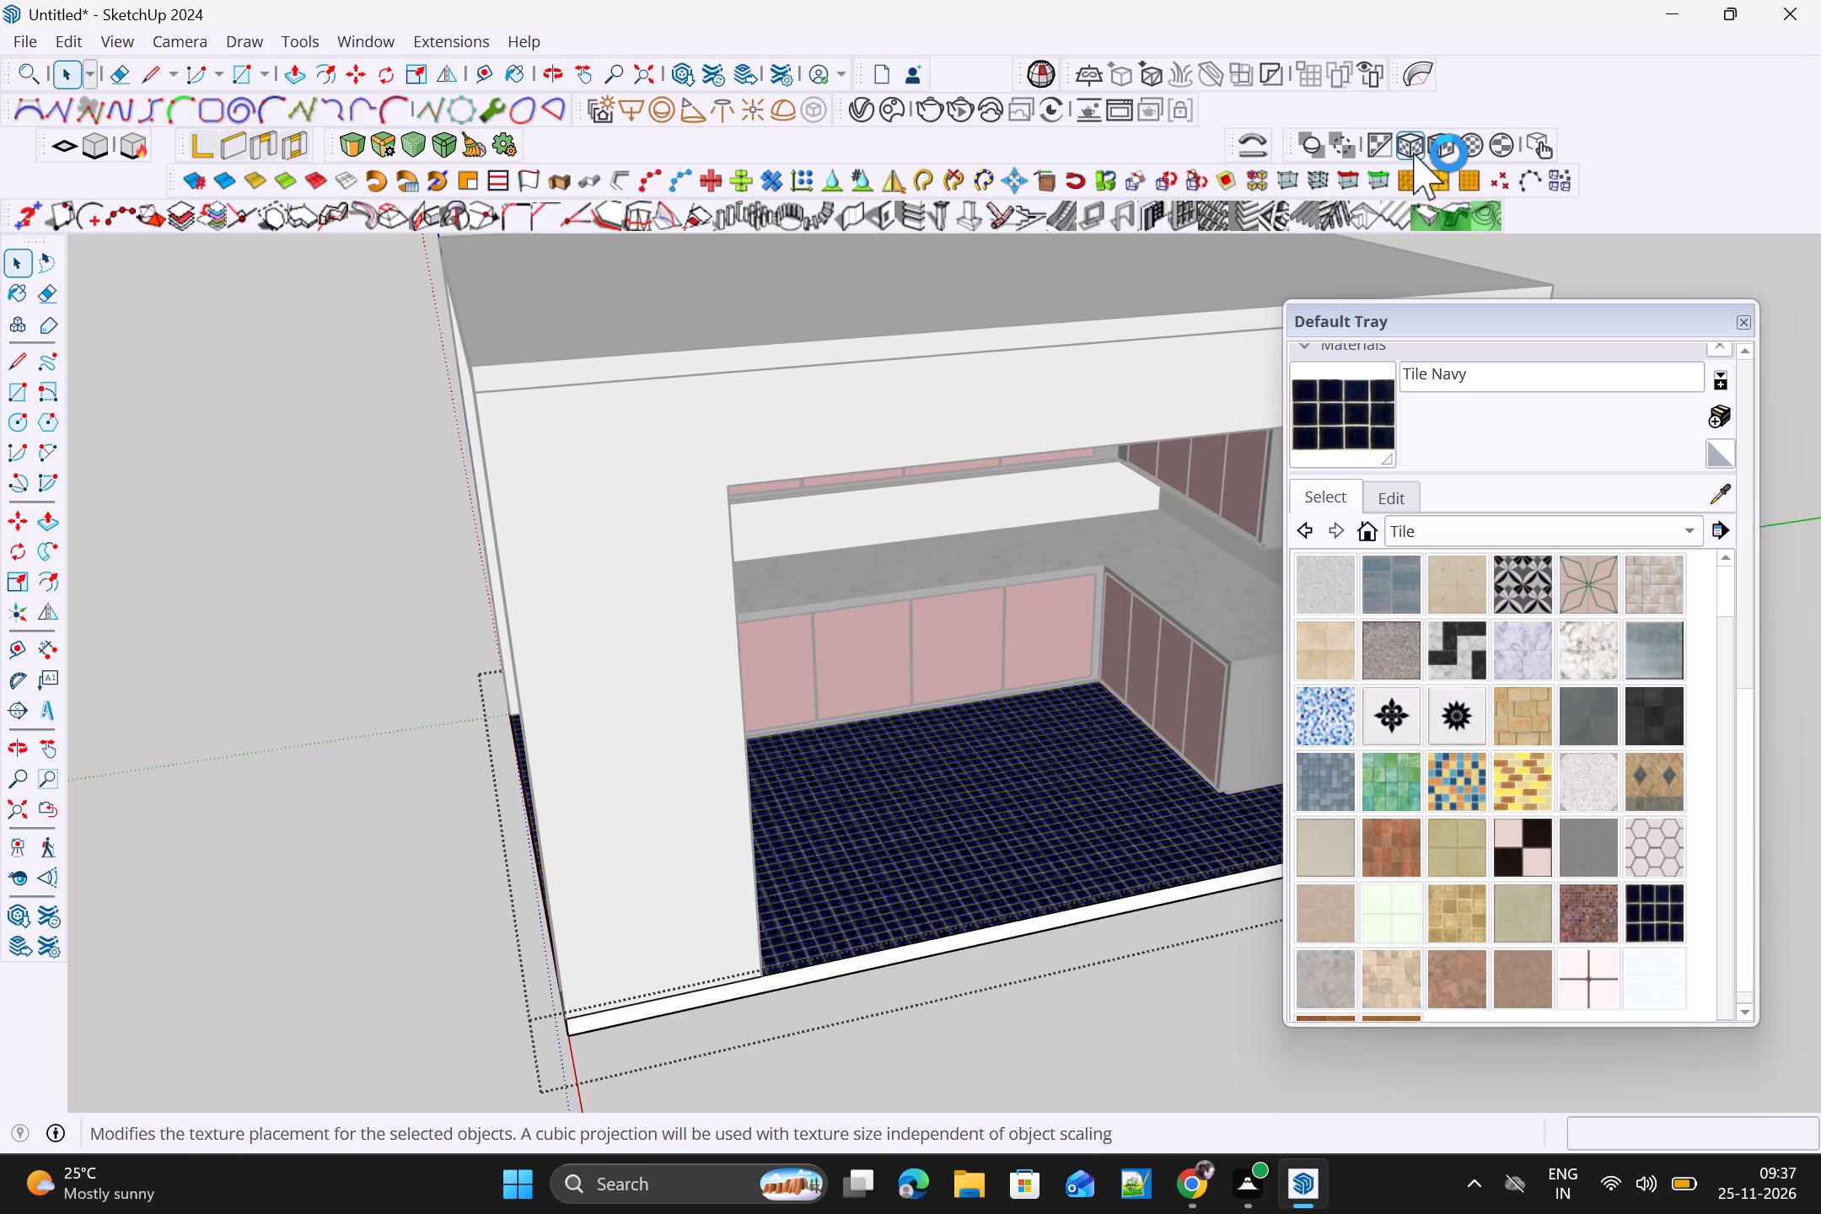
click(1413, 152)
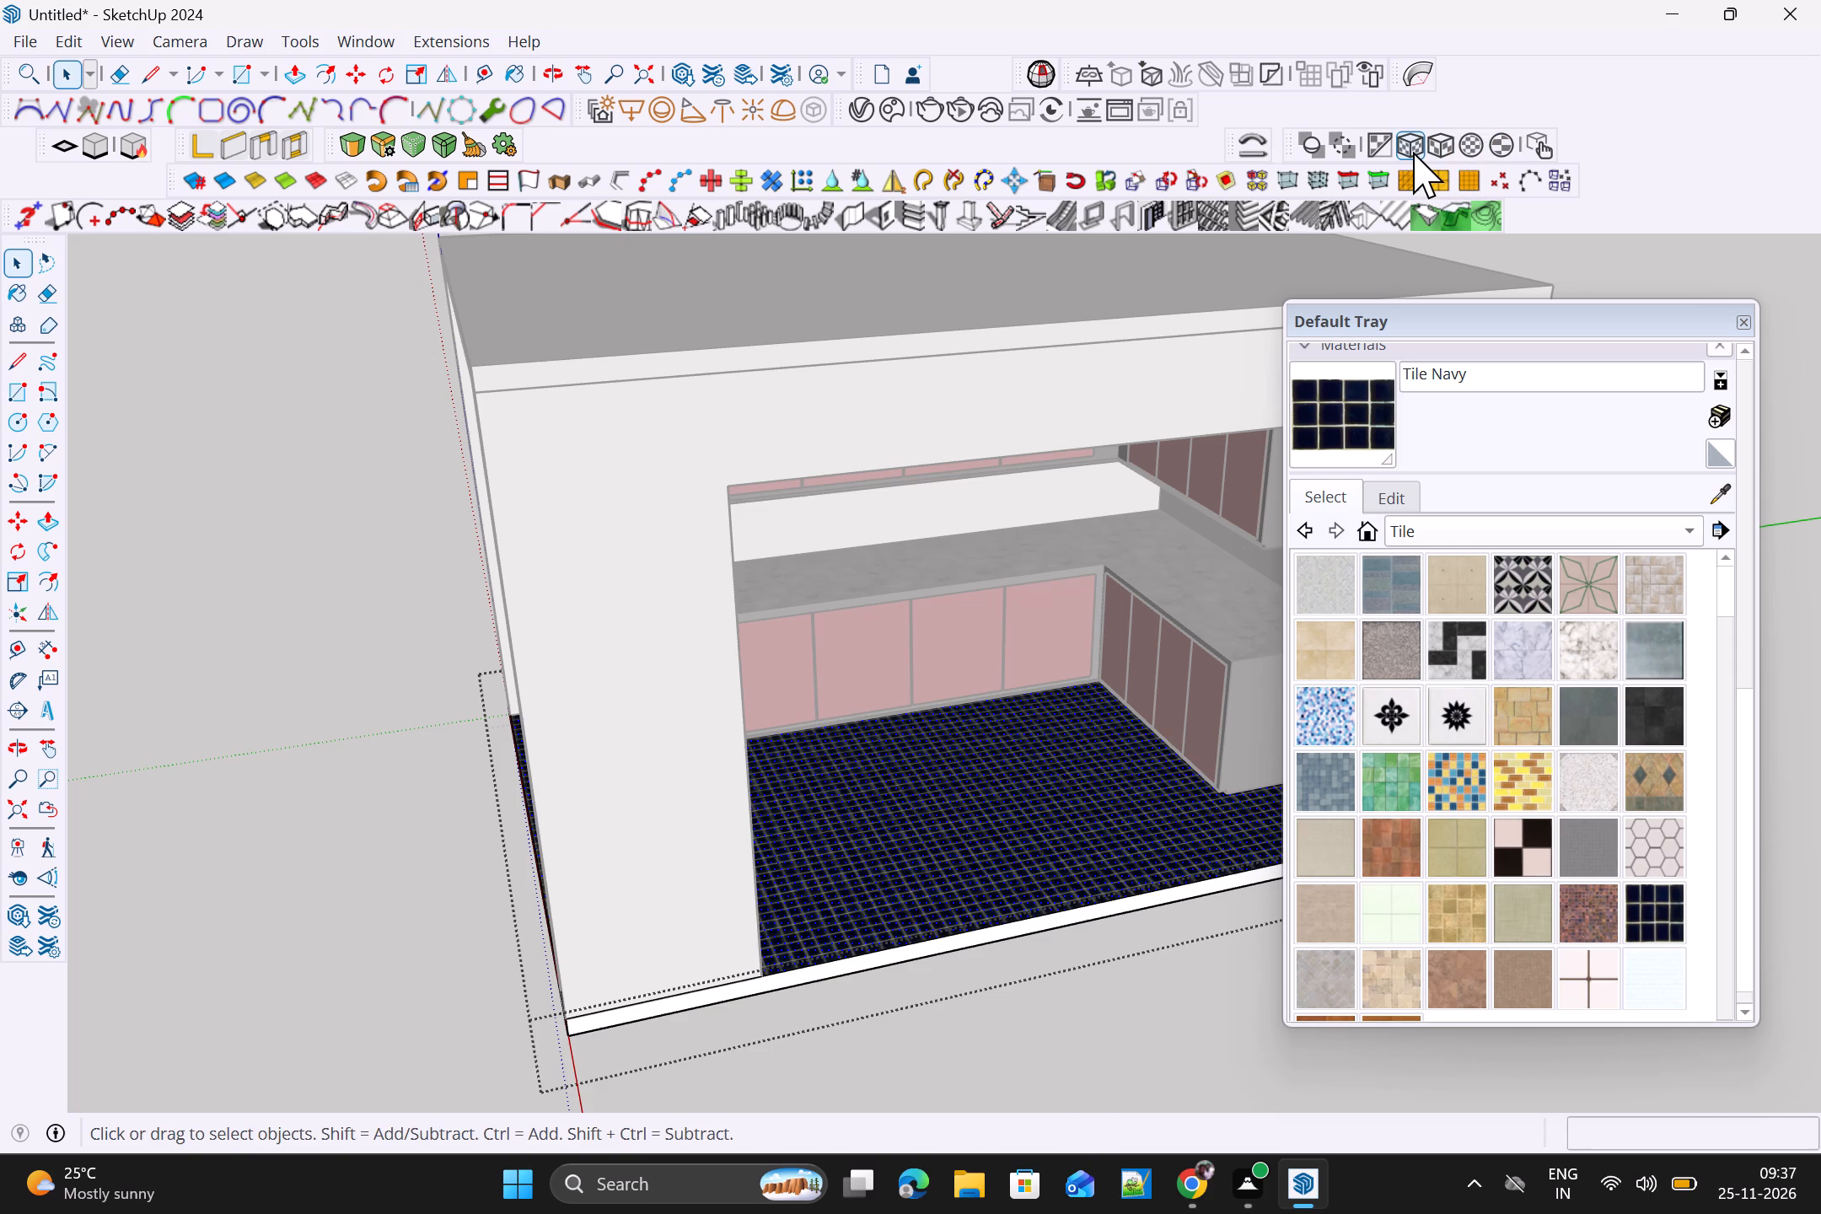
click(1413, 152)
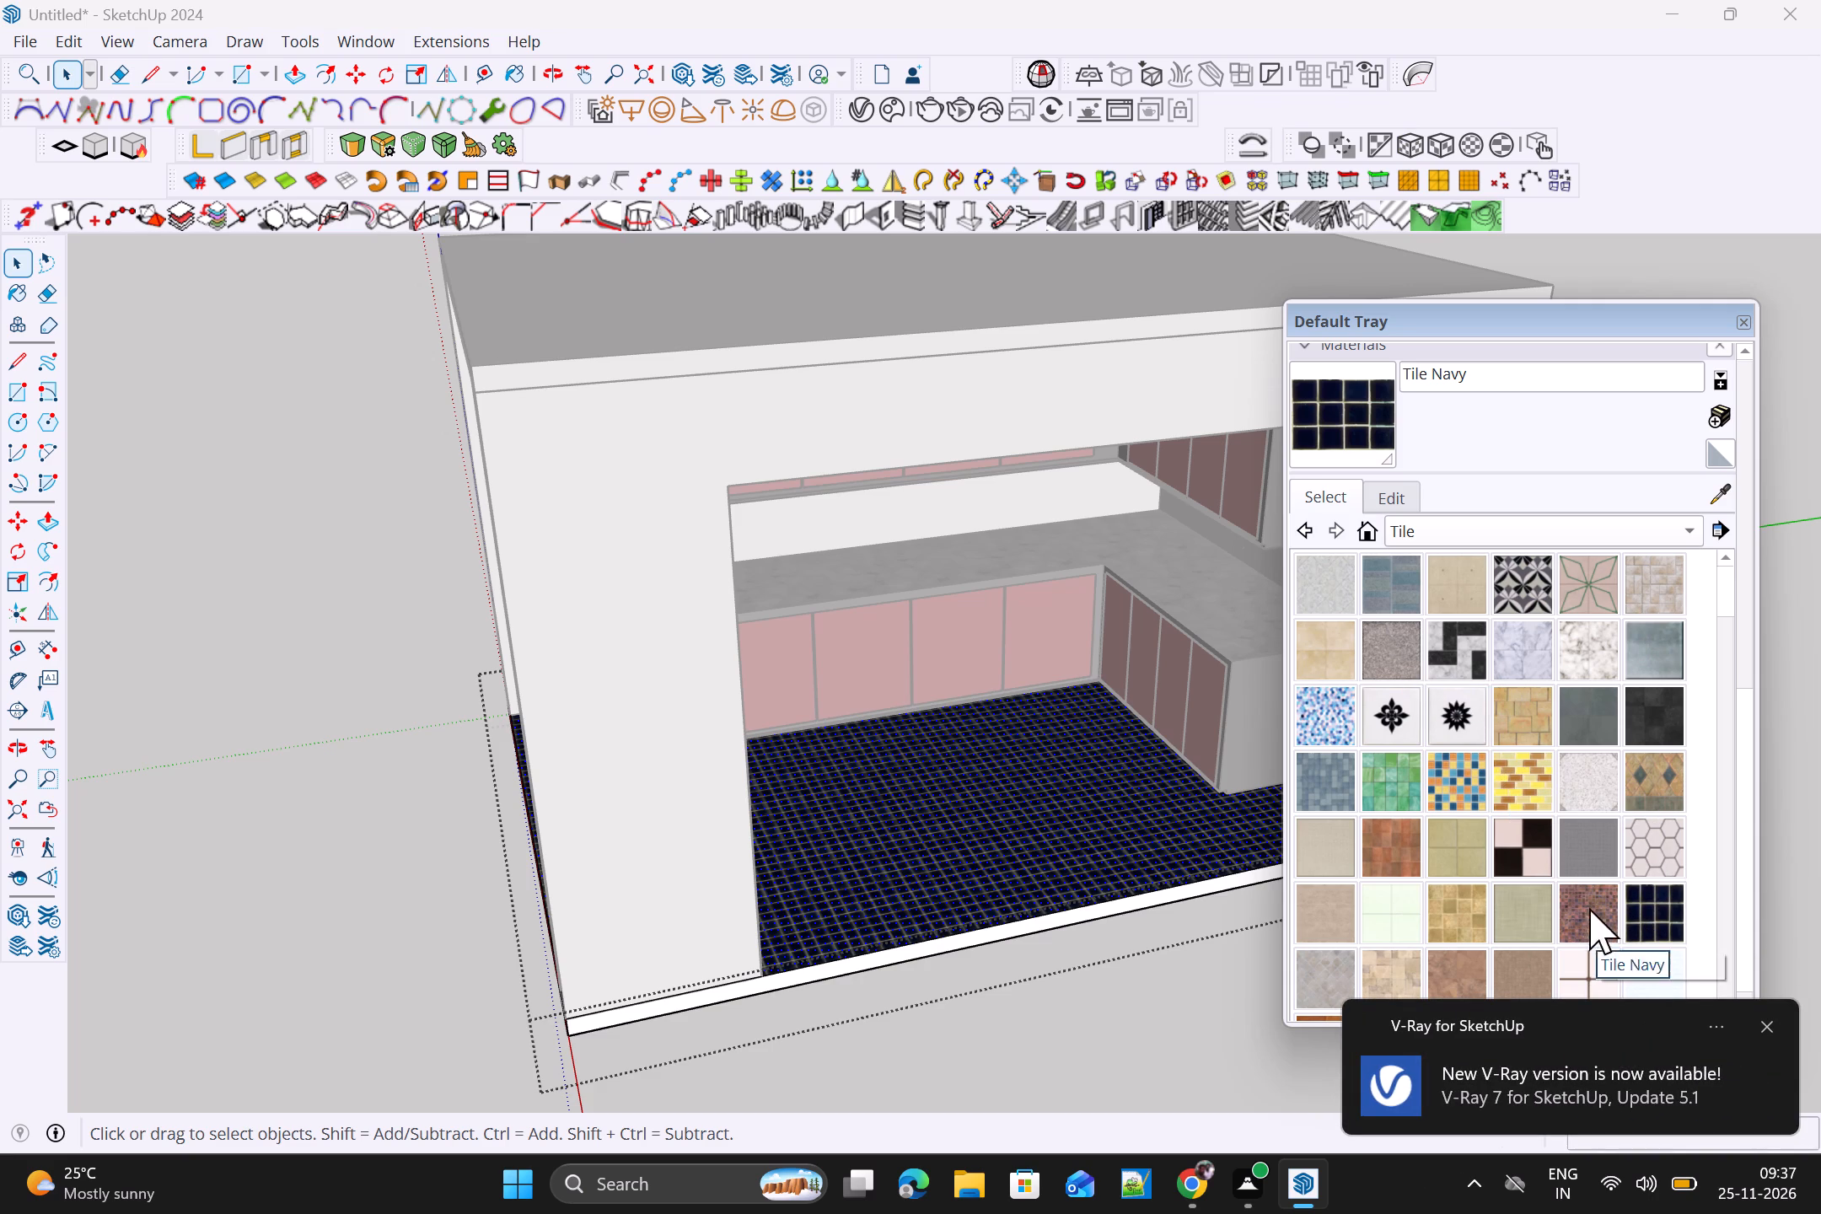
Paint the room's floor face with the Herringbone tile and leave the floor group.
scroll(1587, 788, up, 1)
scroll(1625, 625, up, 2)
click(1456, 660)
click(1061, 805)
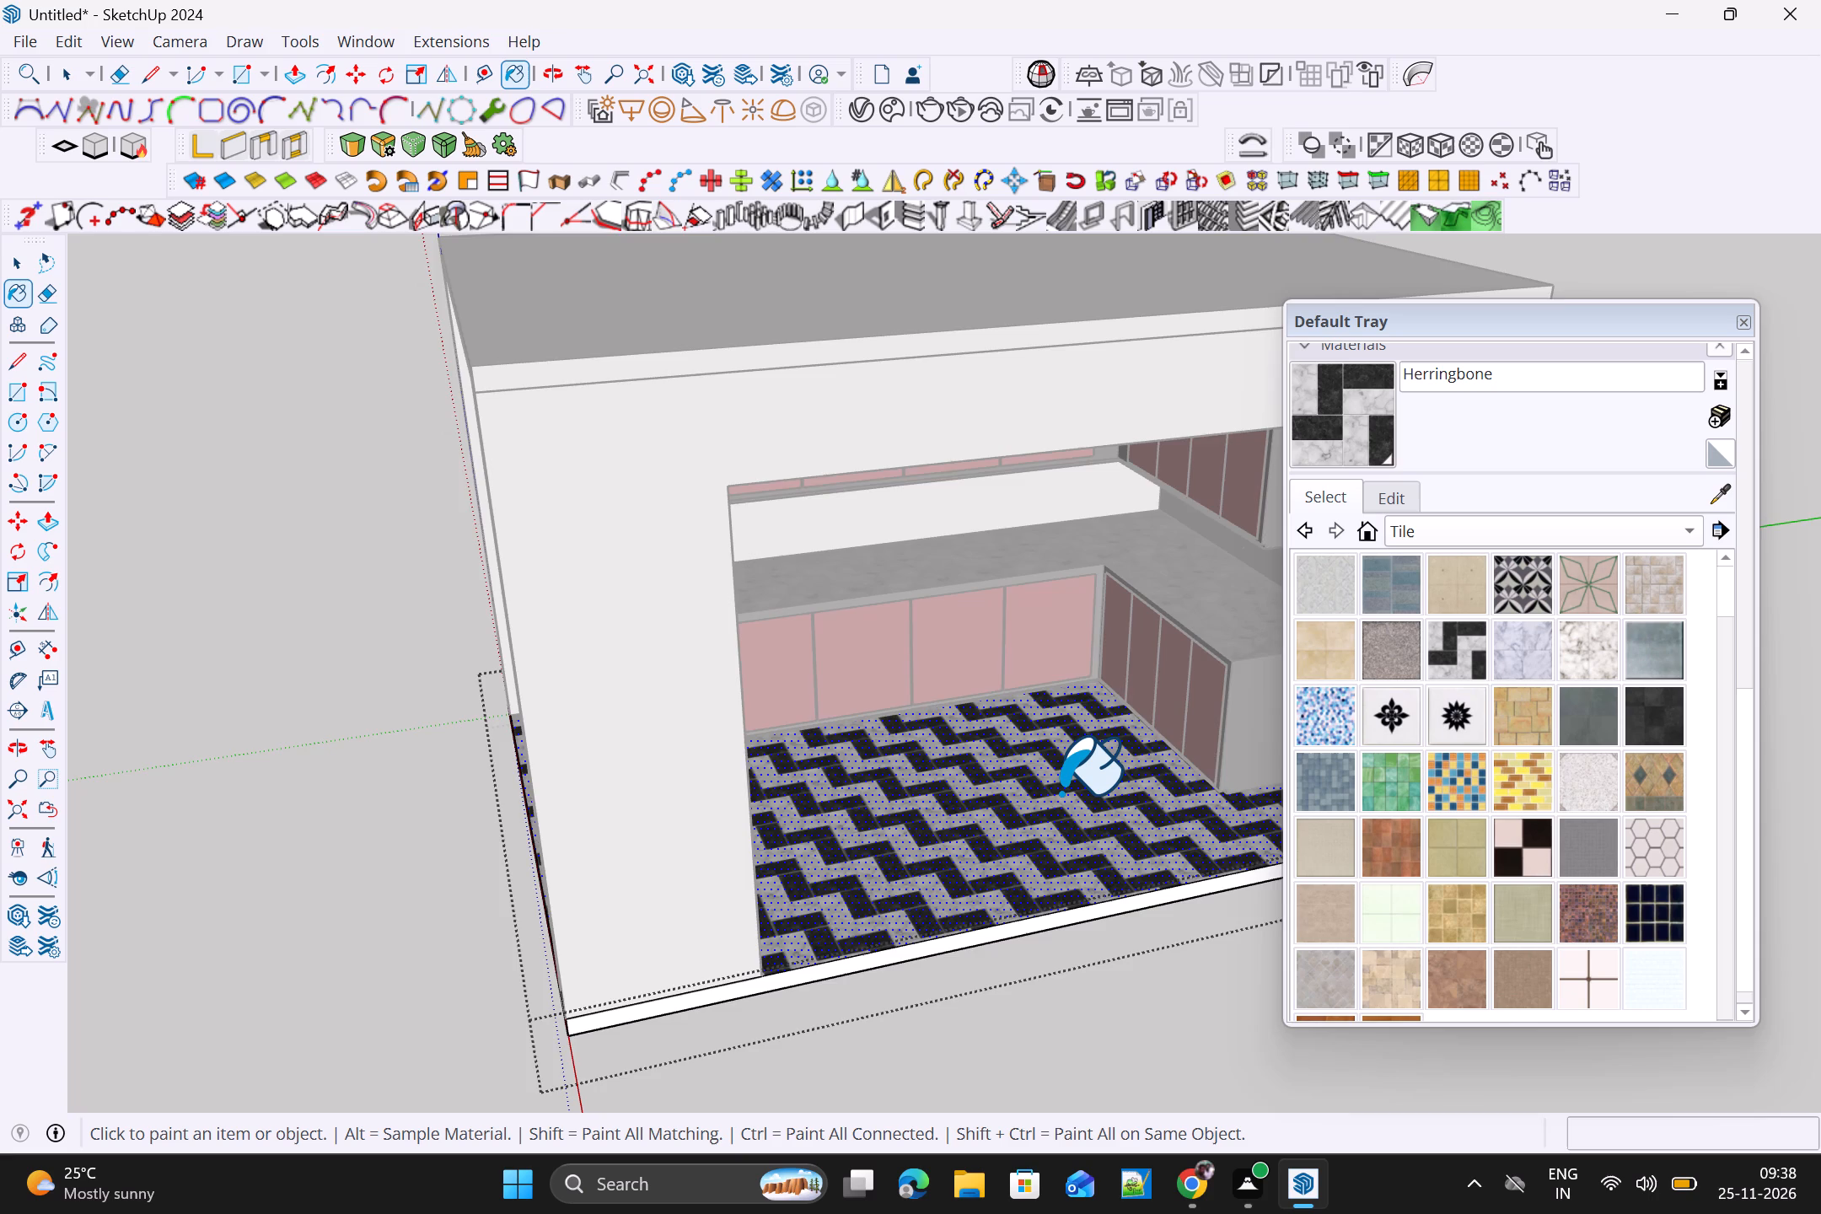
scroll(1060, 793, down, 4)
key(space)
click(1199, 1012)
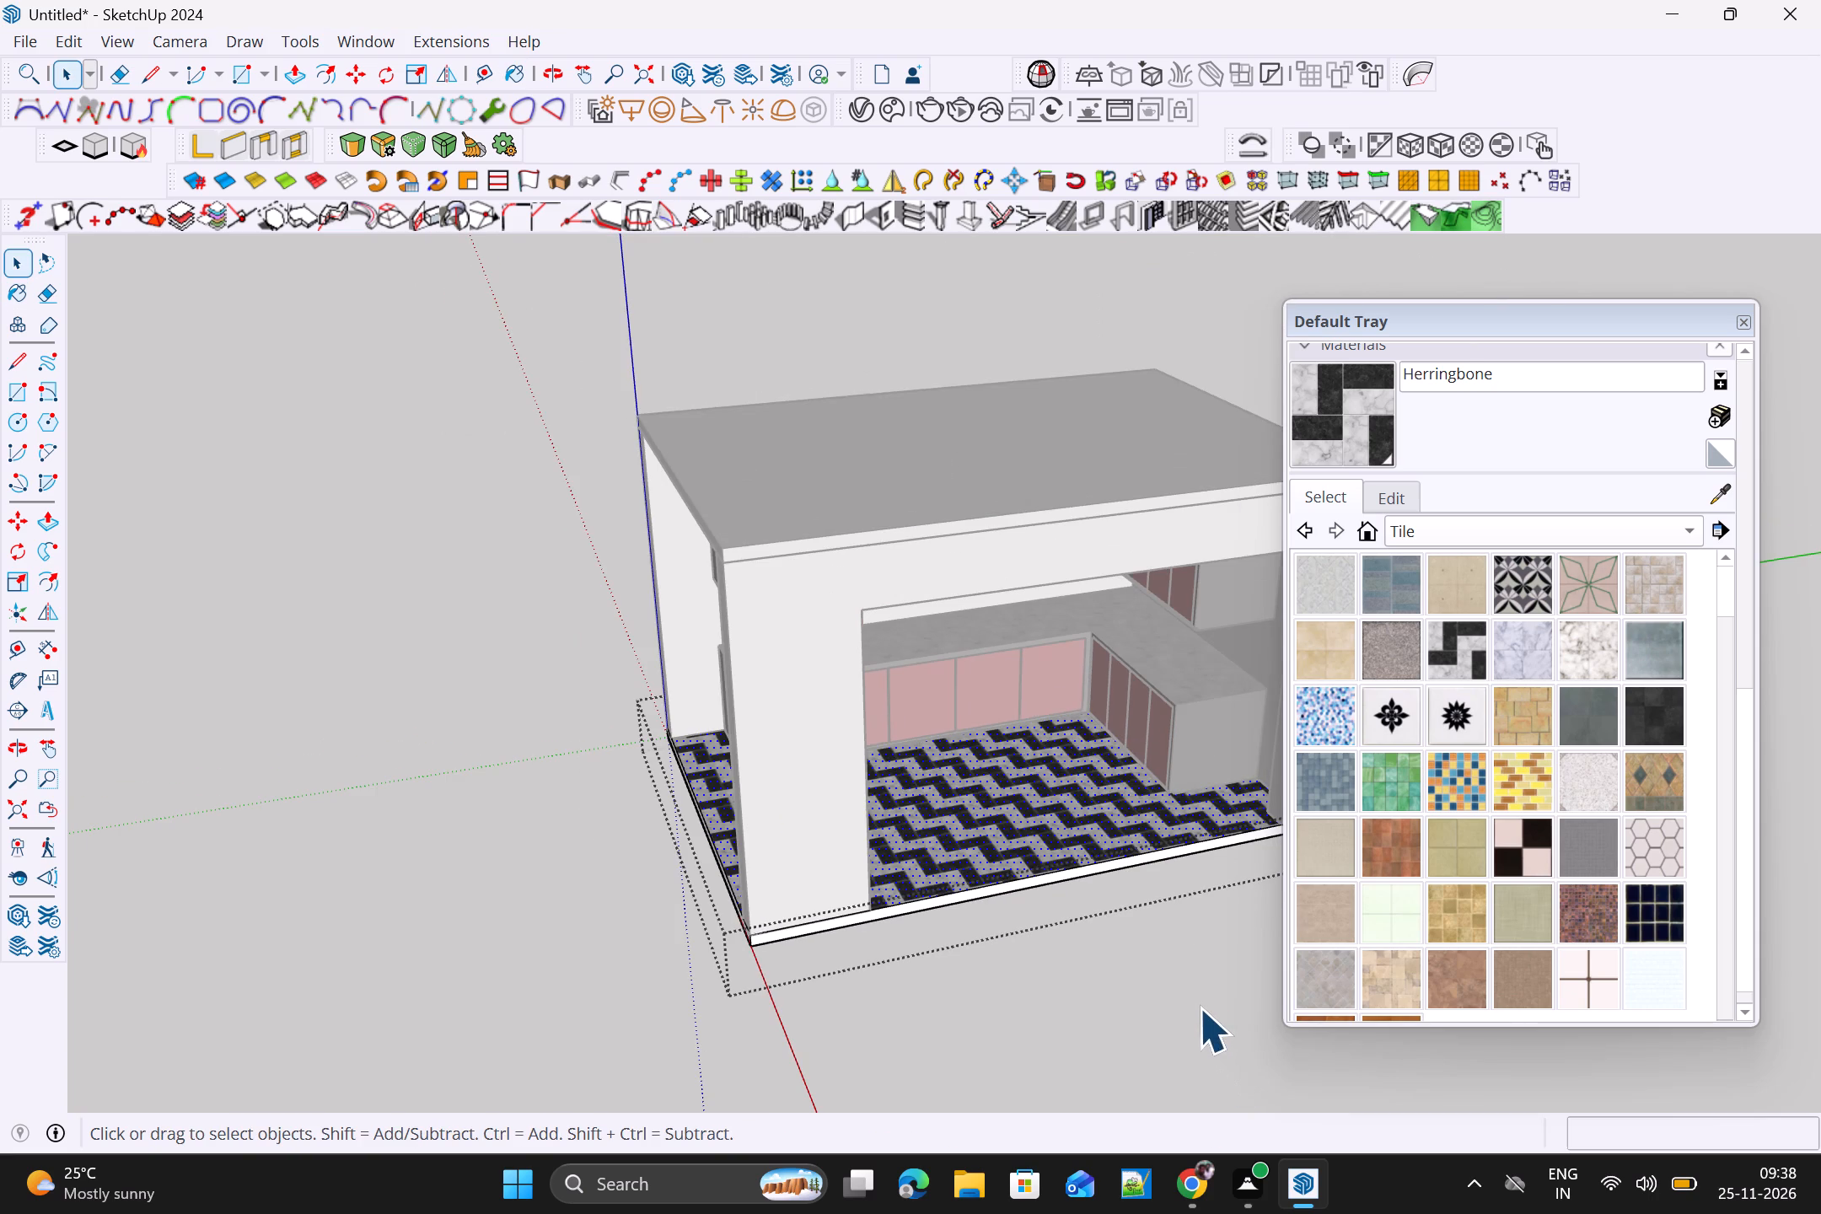
Inside the wall group, draw a backsplash rectangle about 2' 3" by 14' 6" on the rear wall between the upper and lower cabinets.
middle_drag(1156, 958, 930, 889)
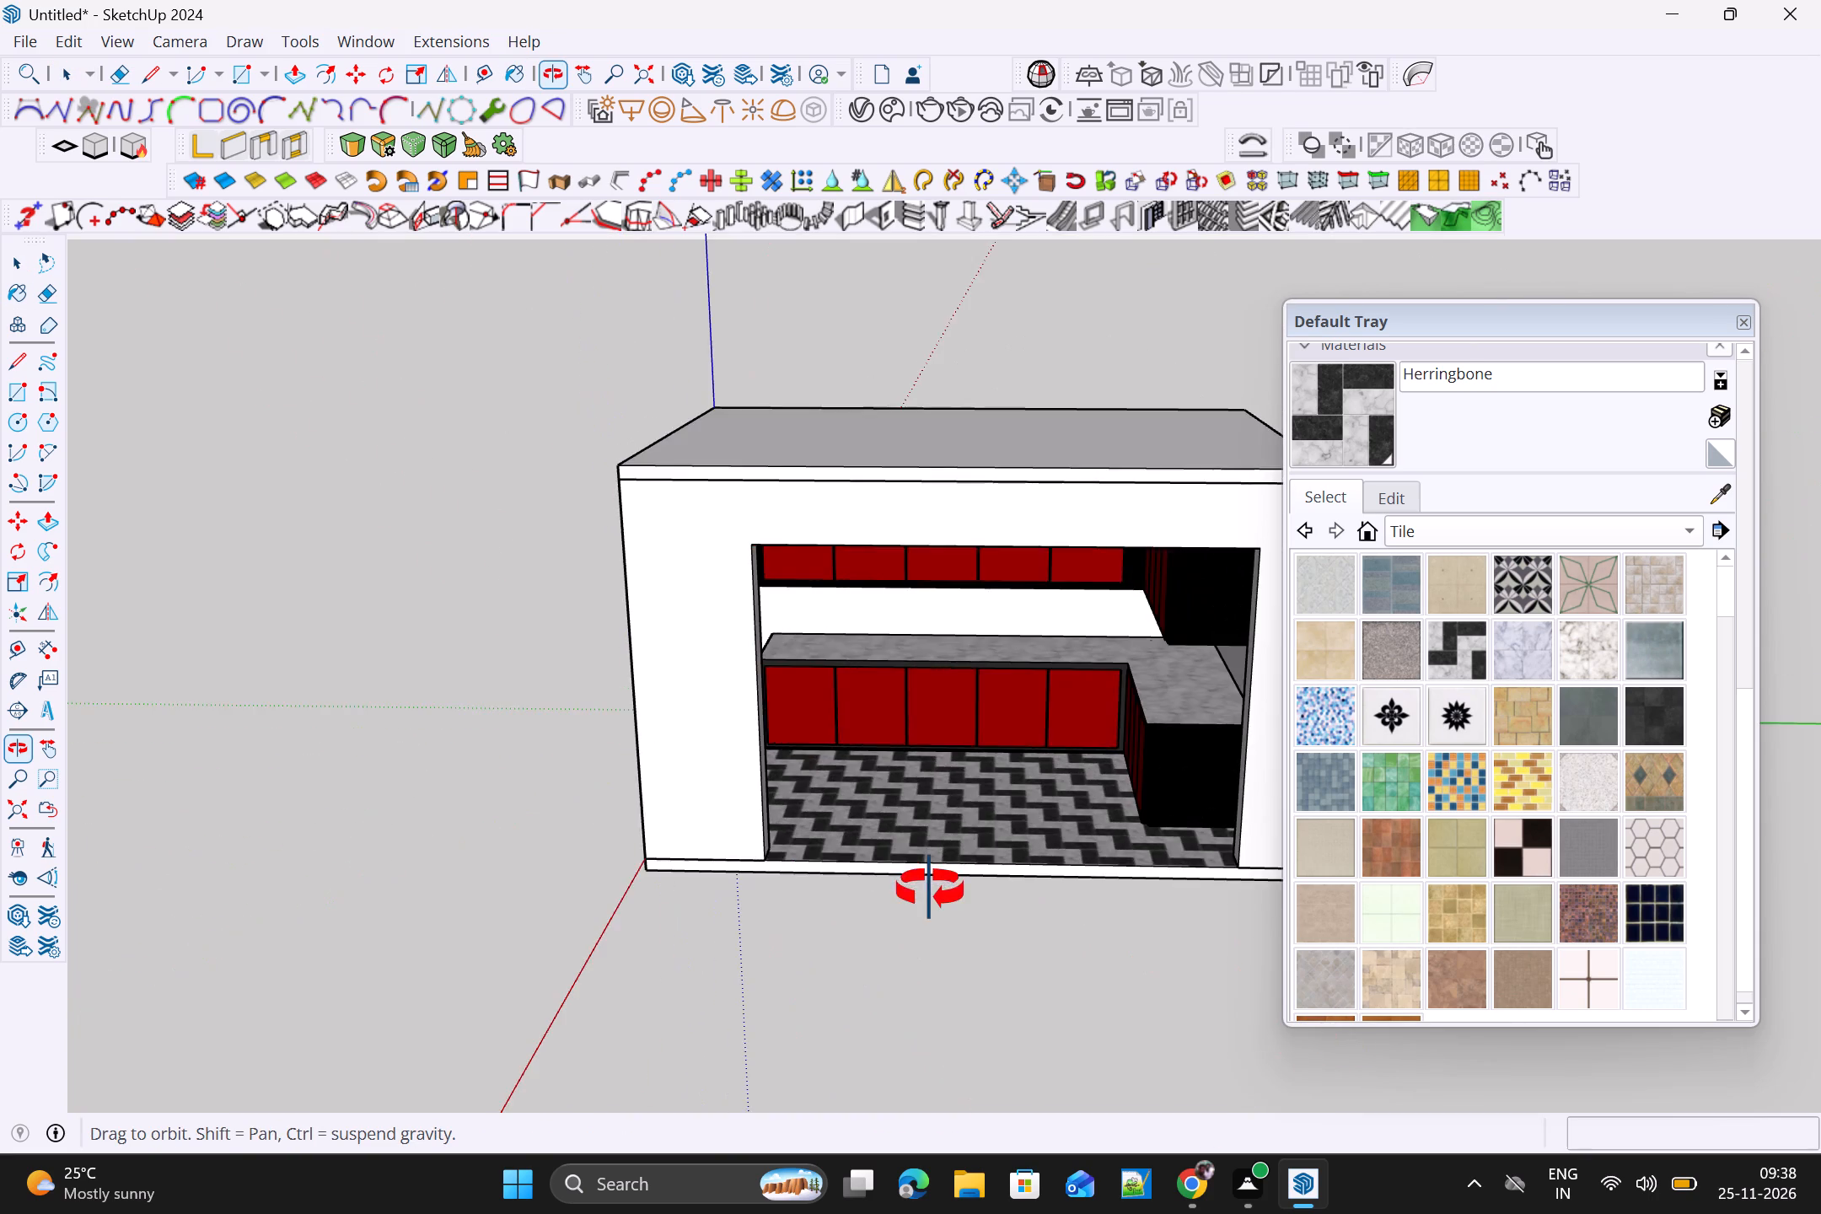
middle_drag(930, 889, 1257, 900)
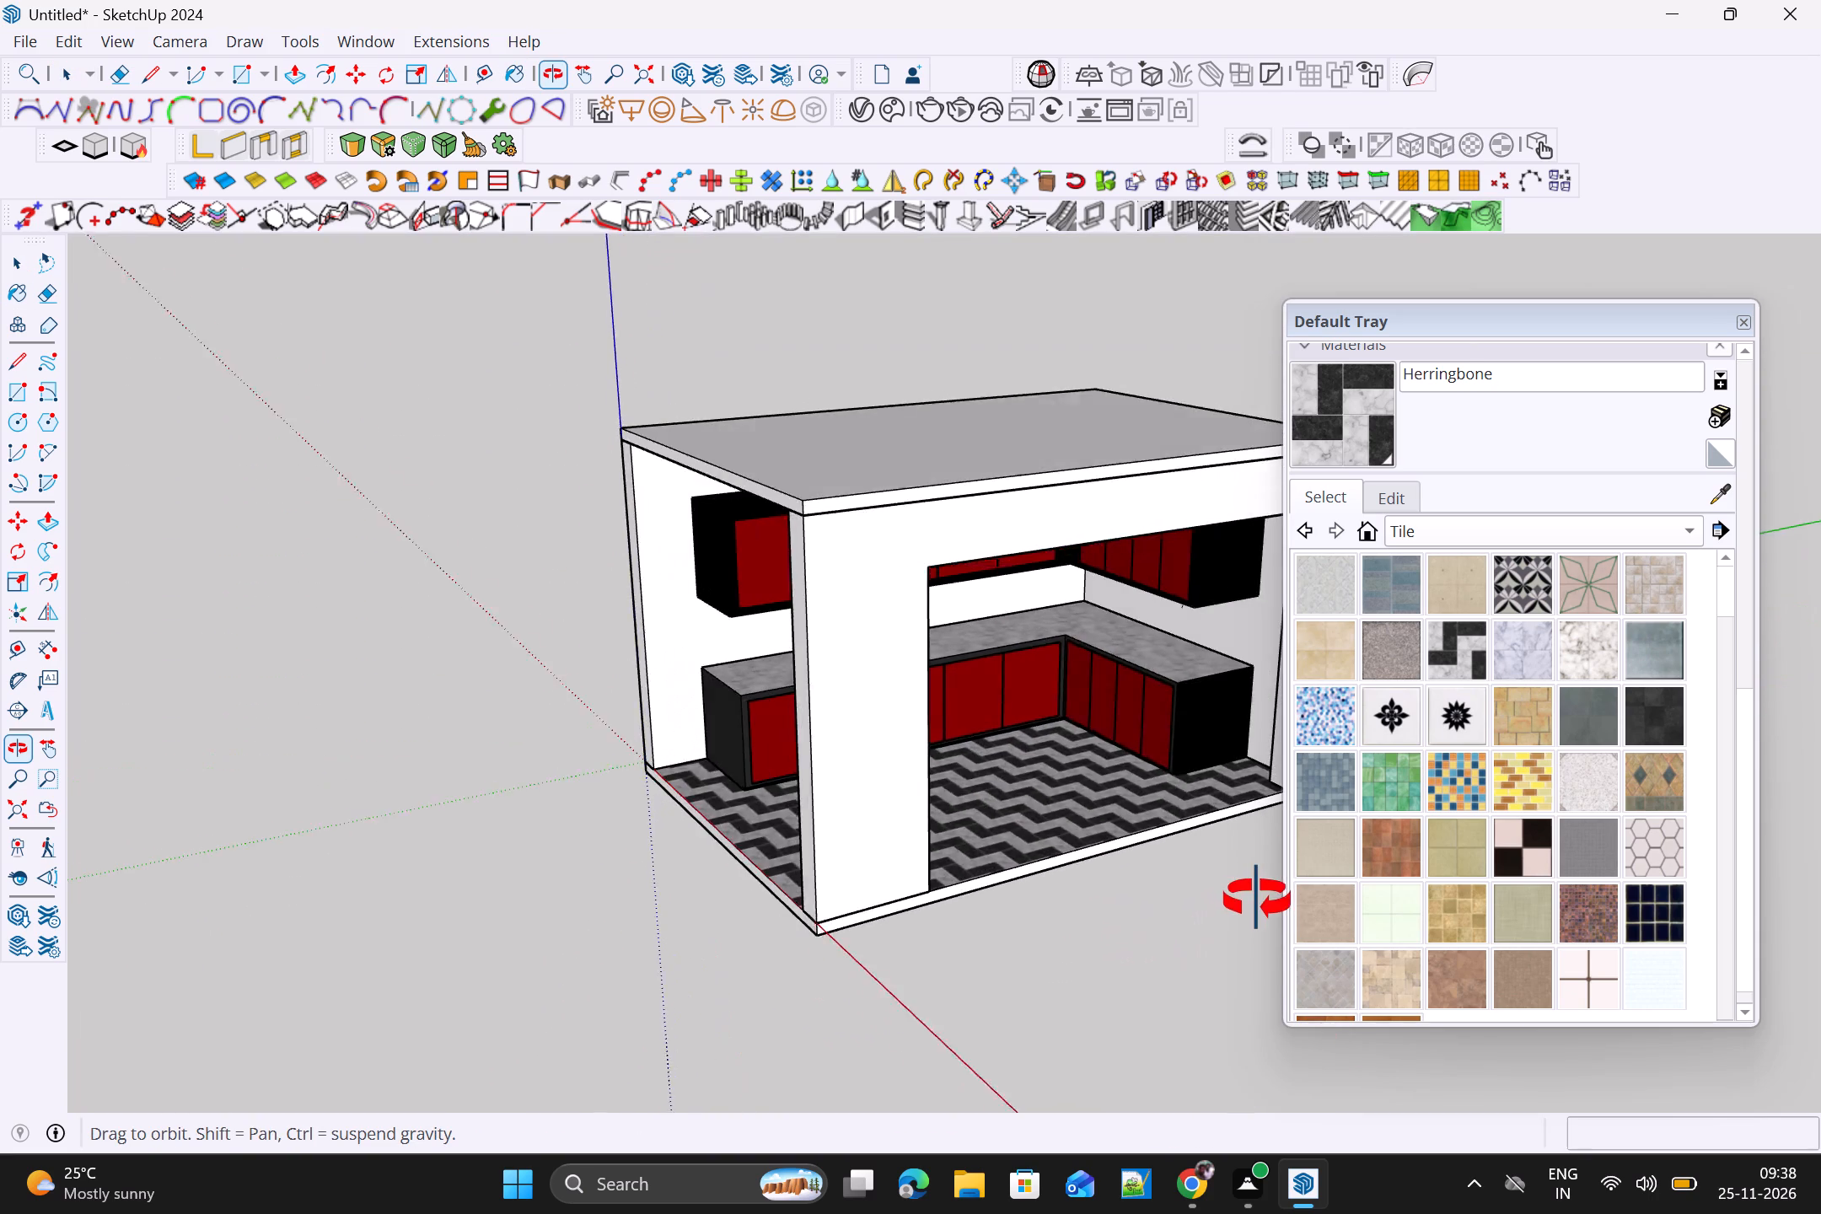
middle_drag(1257, 900, 1278, 842)
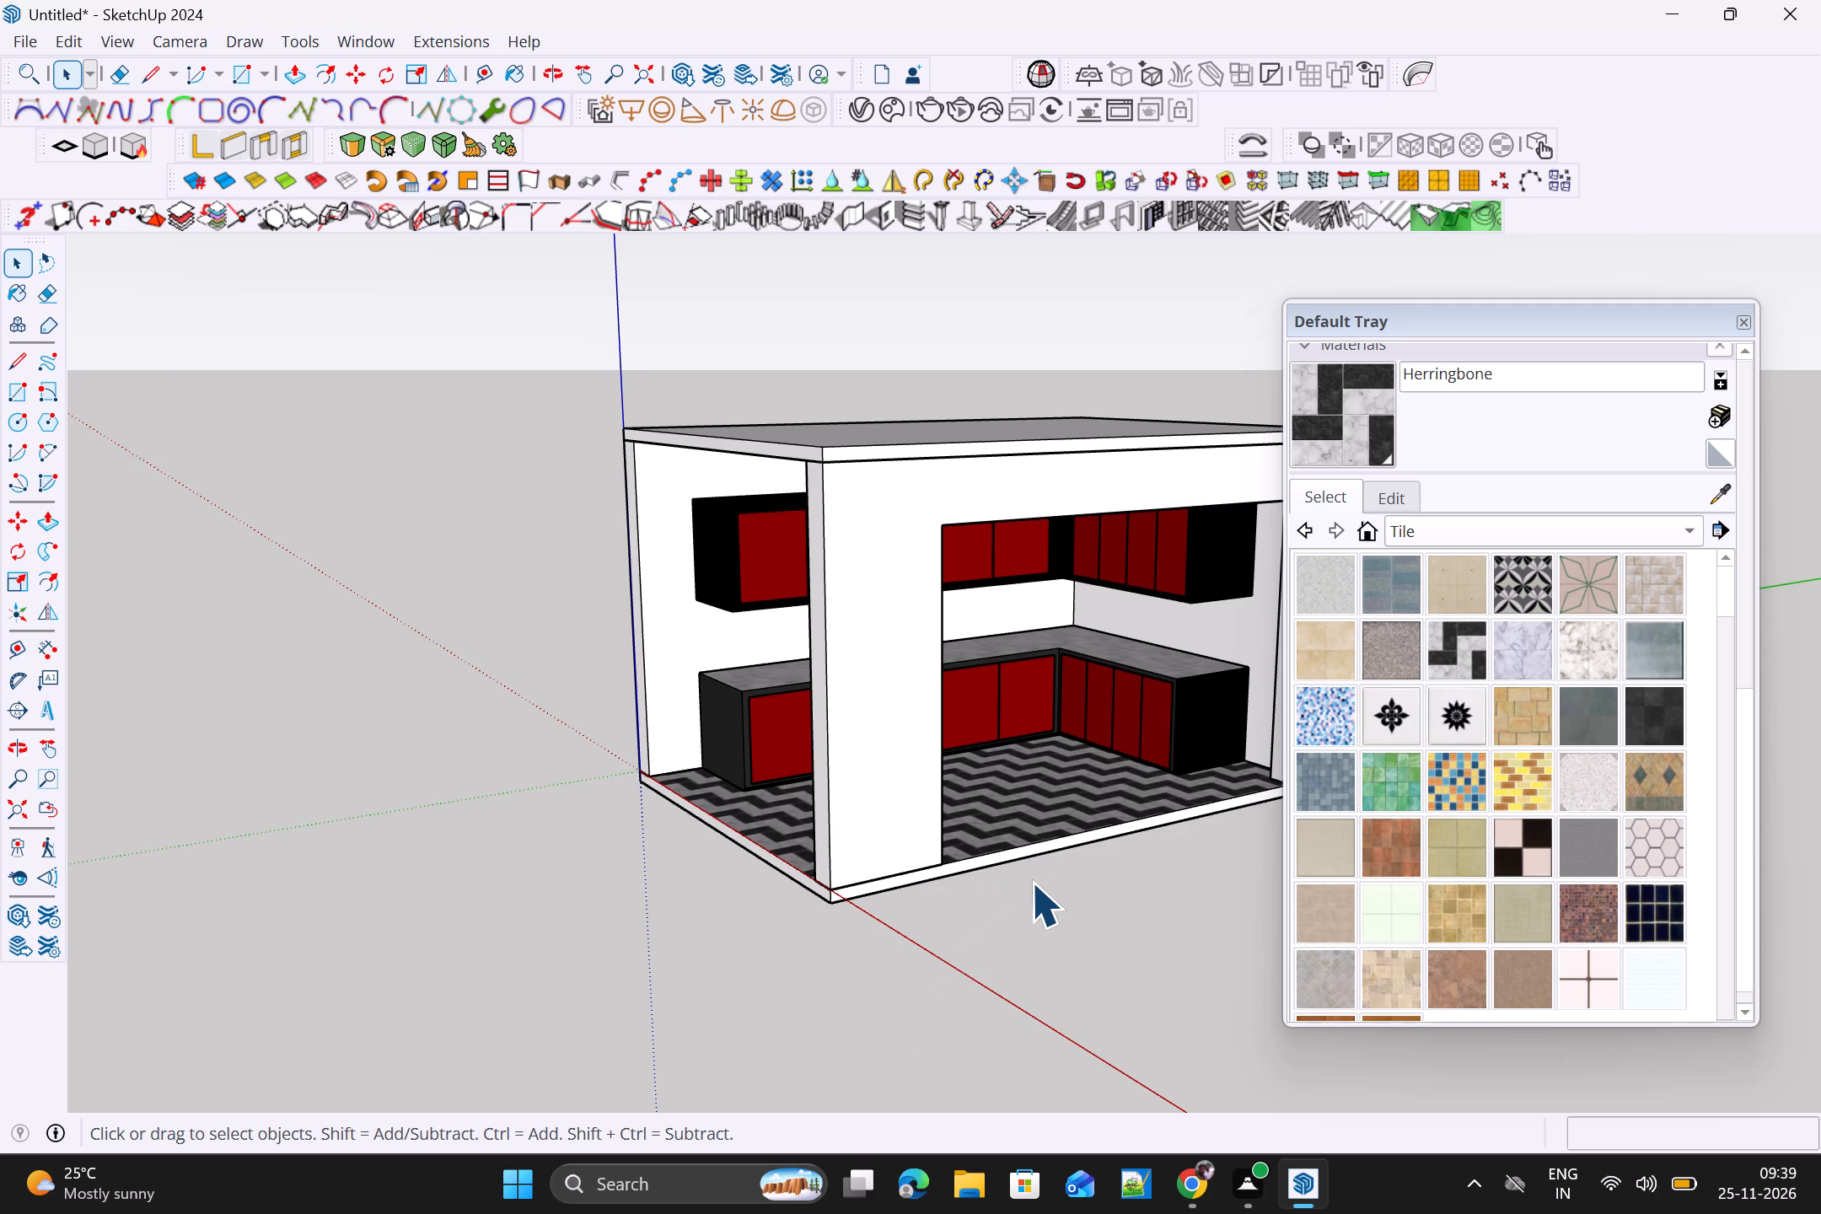
triple_click(700, 634)
click(700, 634)
click(716, 623)
scroll(716, 623, up, 6)
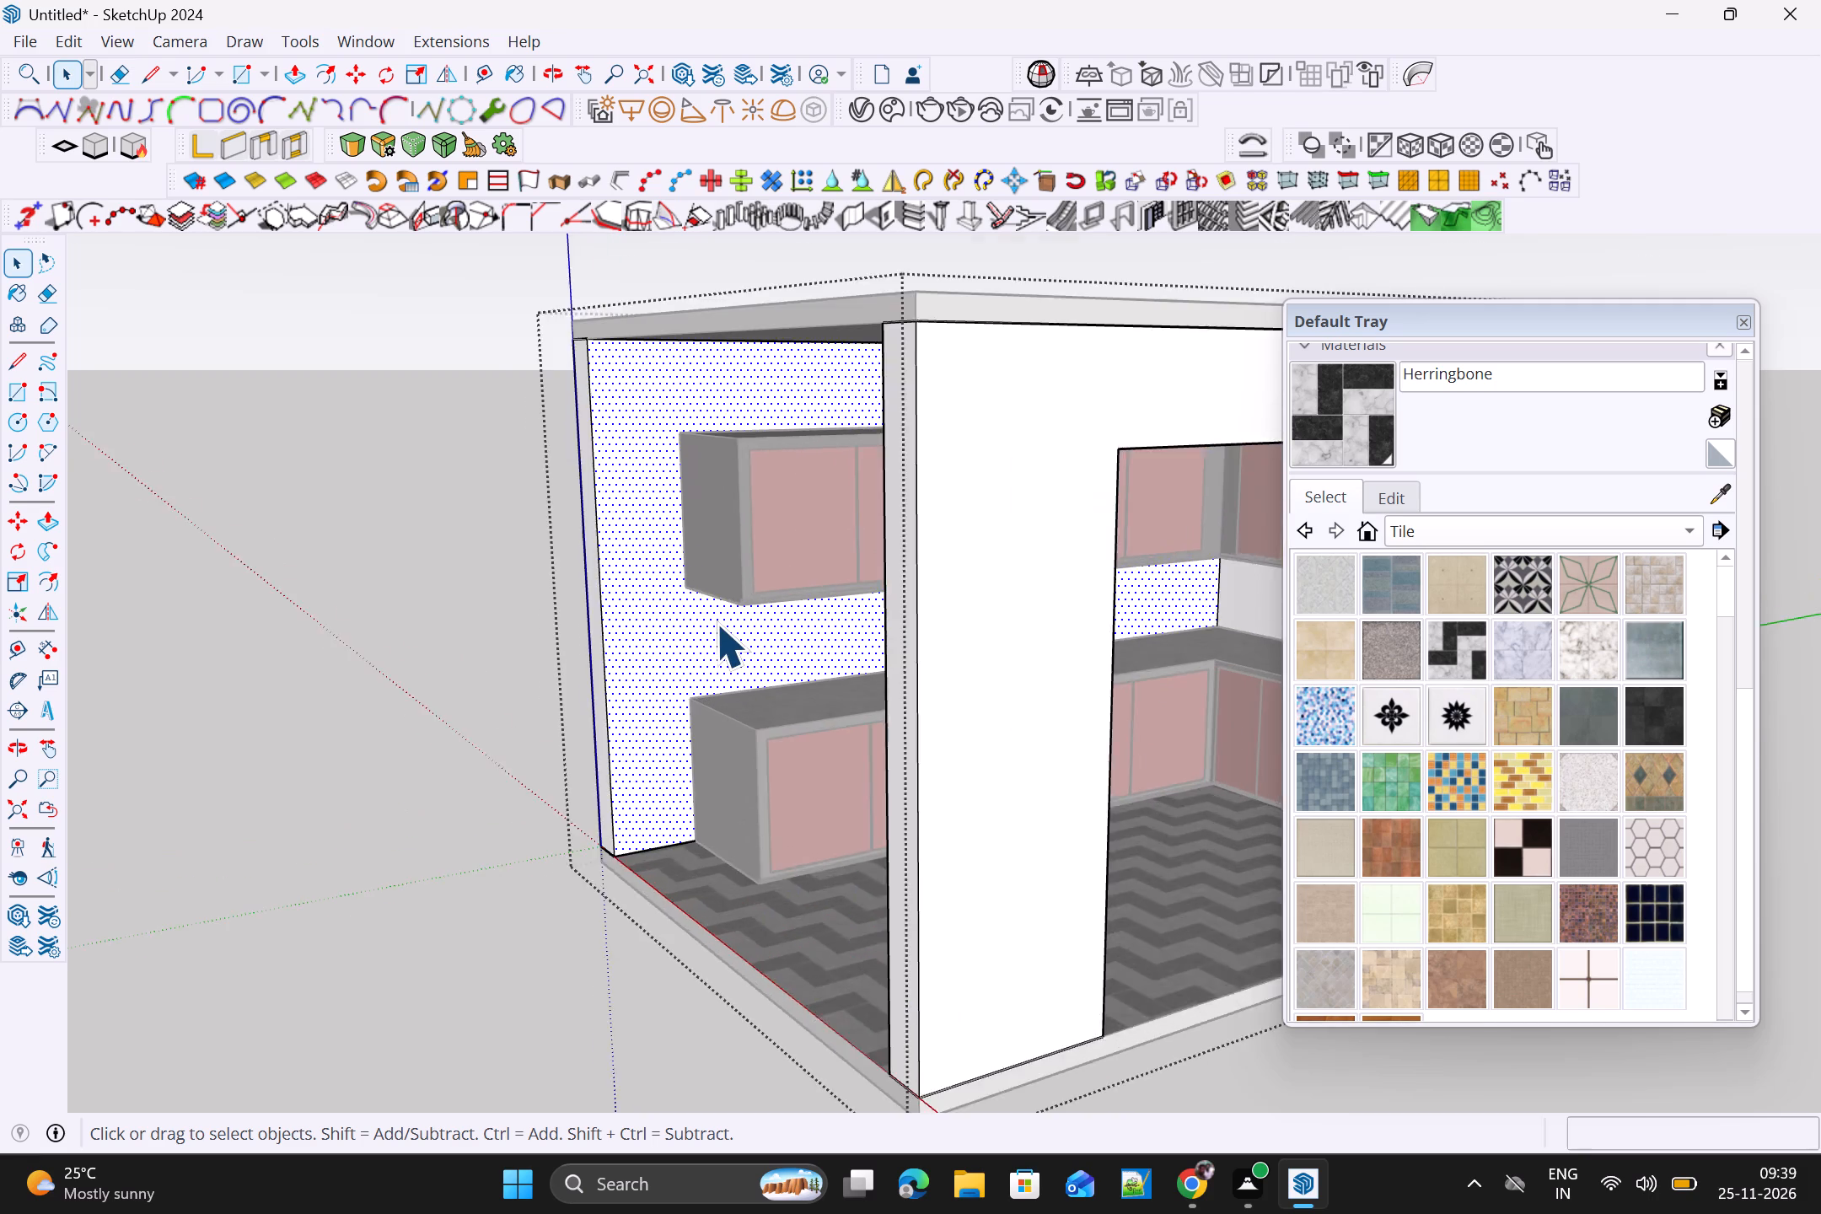
scroll(716, 623, up, 3)
click(749, 636)
double_click(761, 626)
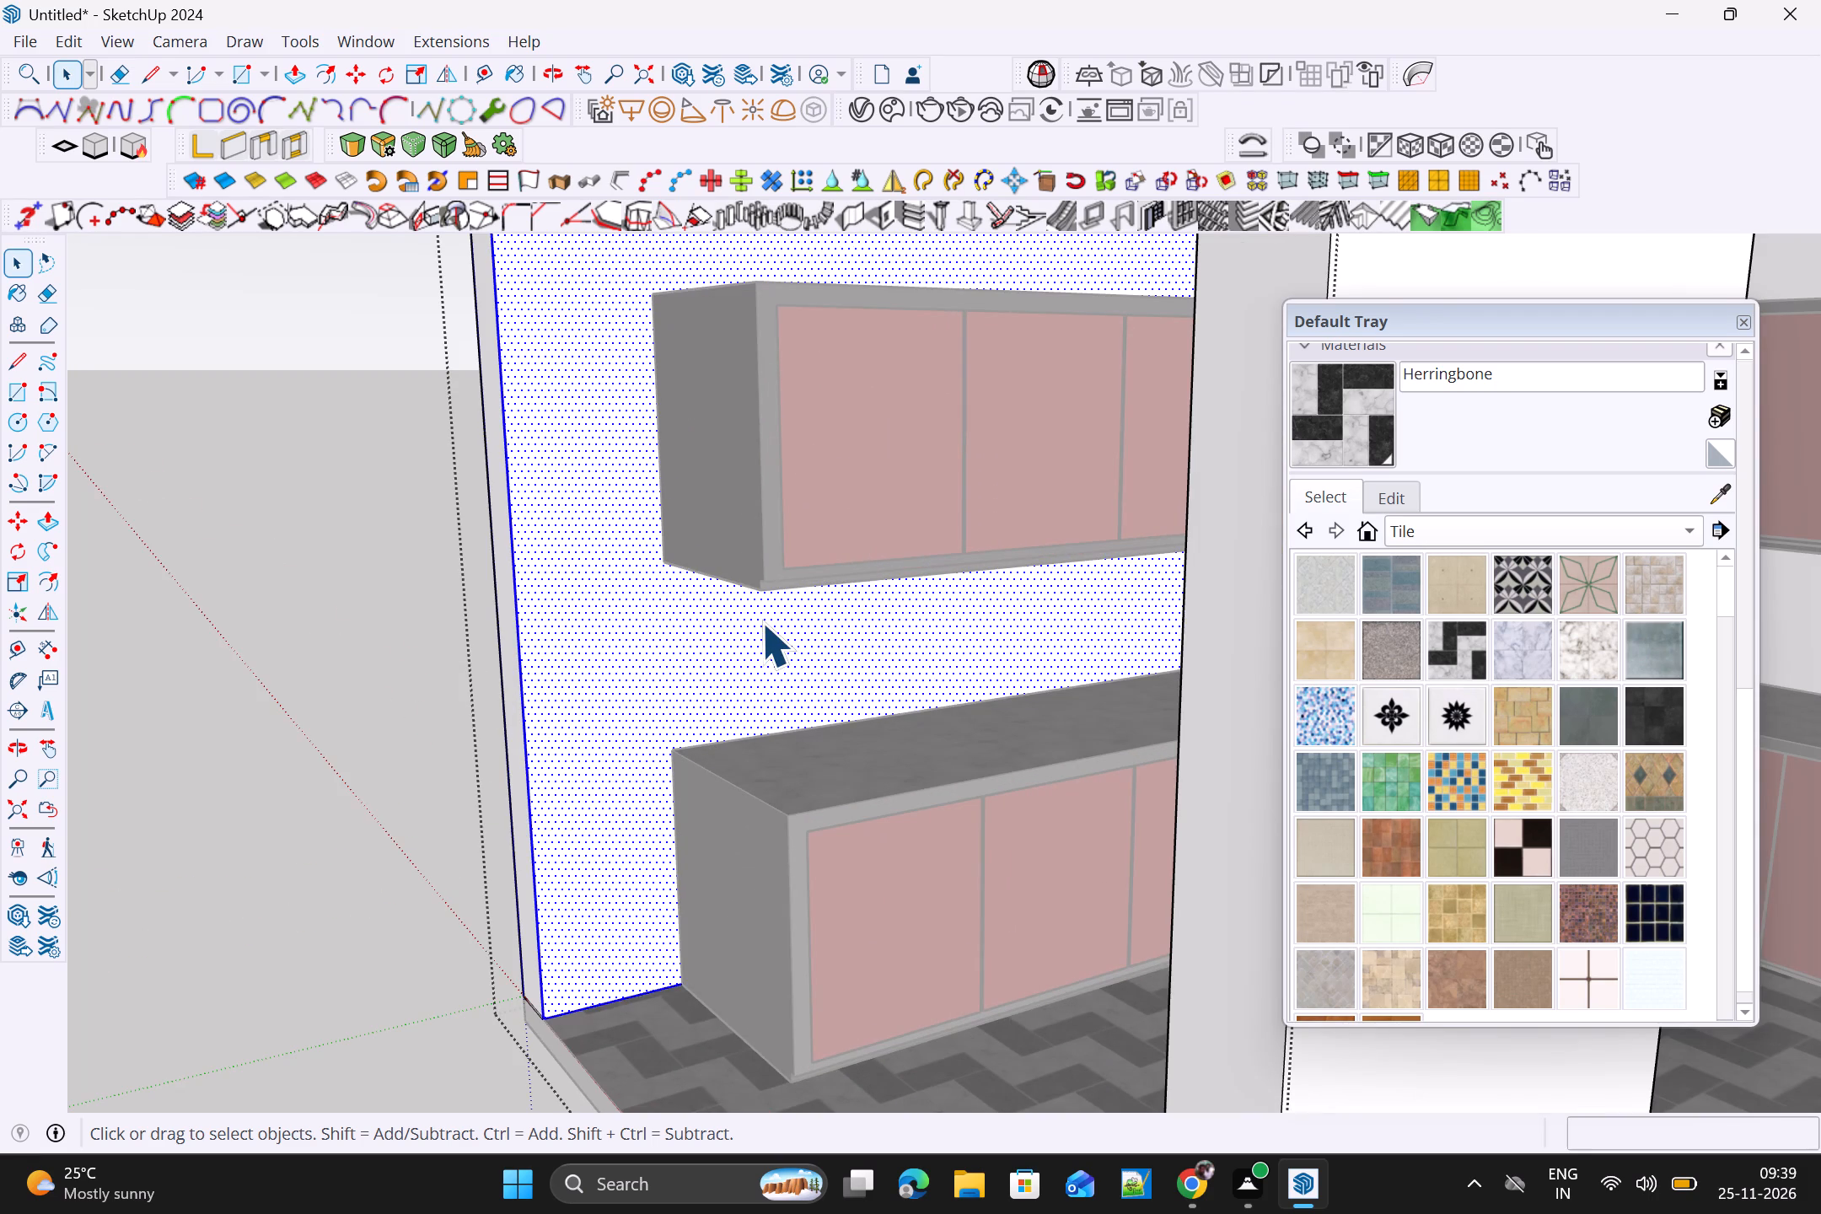
key(r)
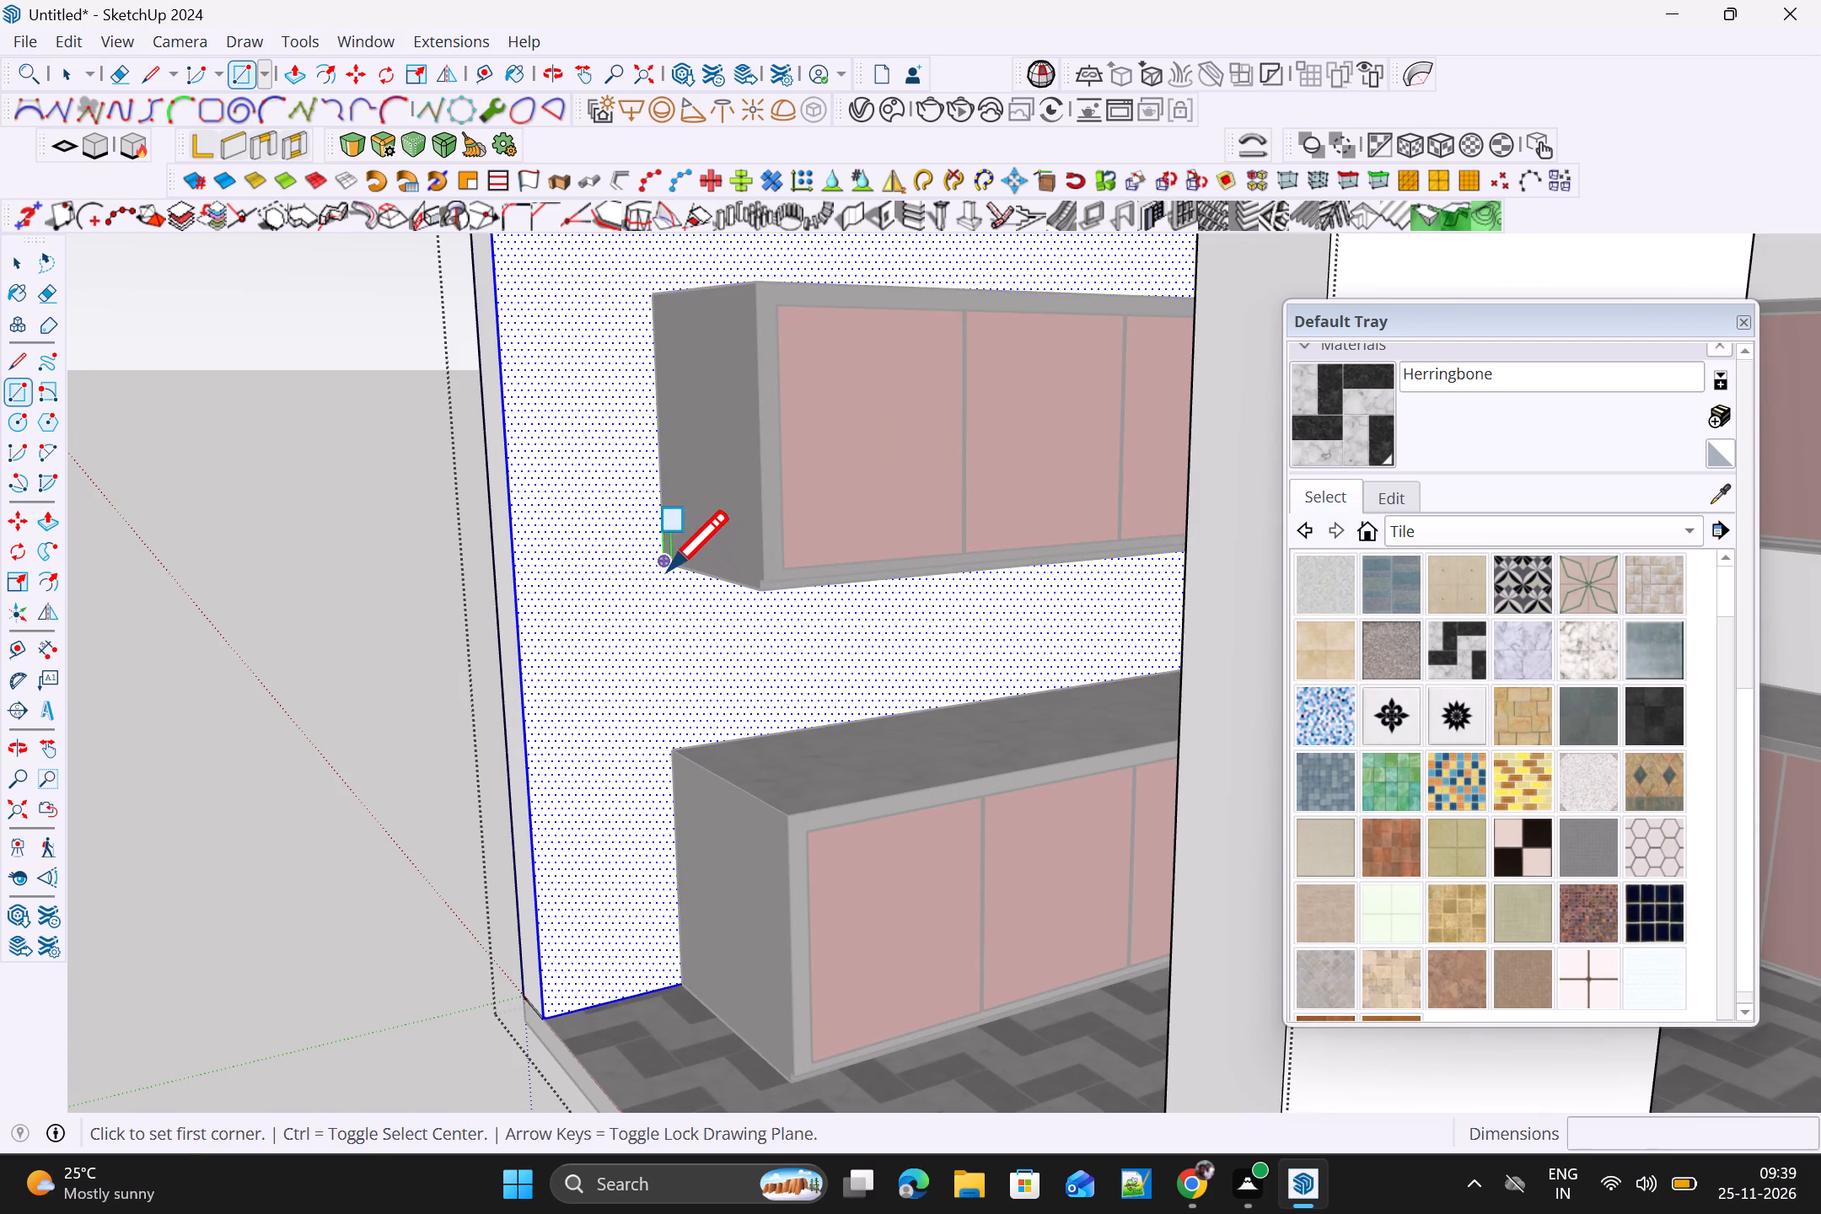
click(663, 560)
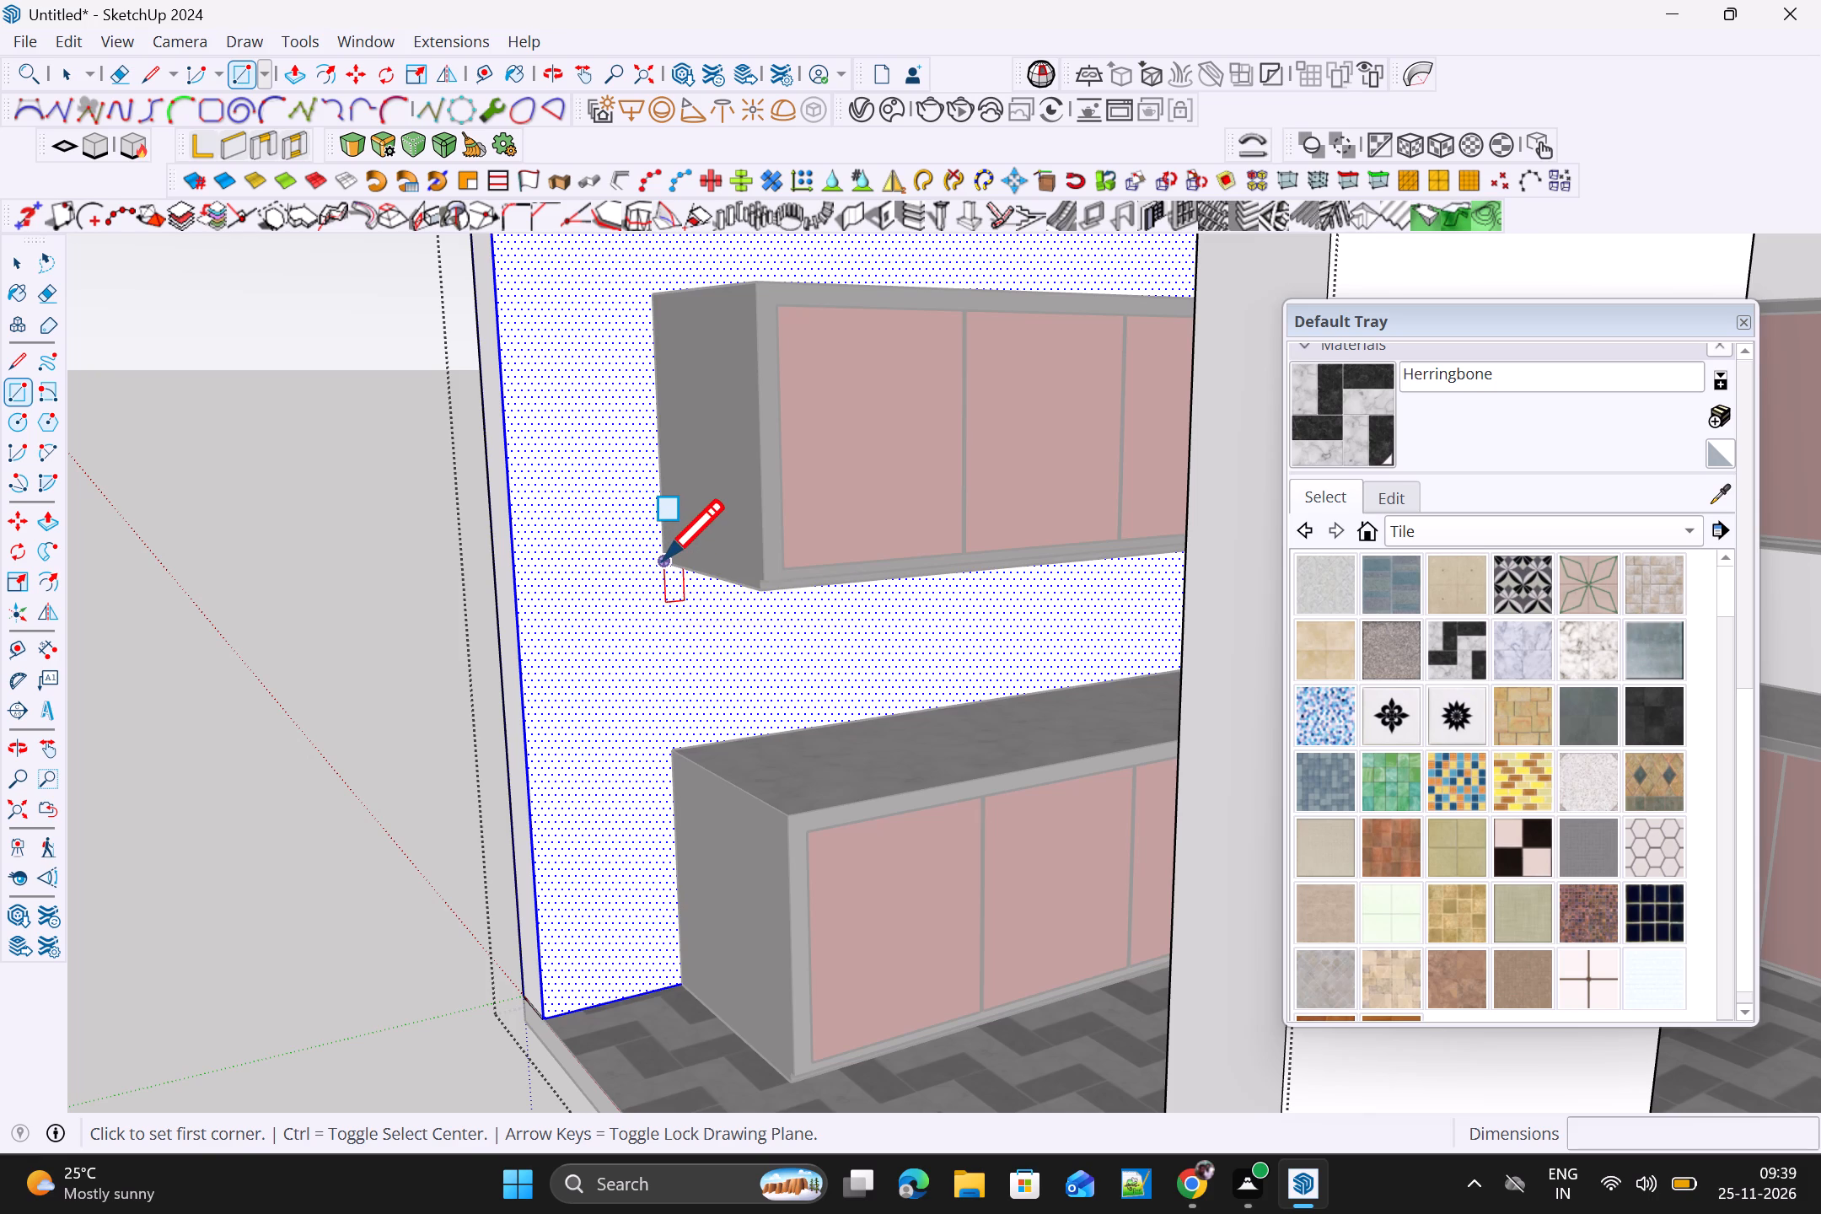
scroll(724, 690, down, 4)
scroll(798, 680, up, 3)
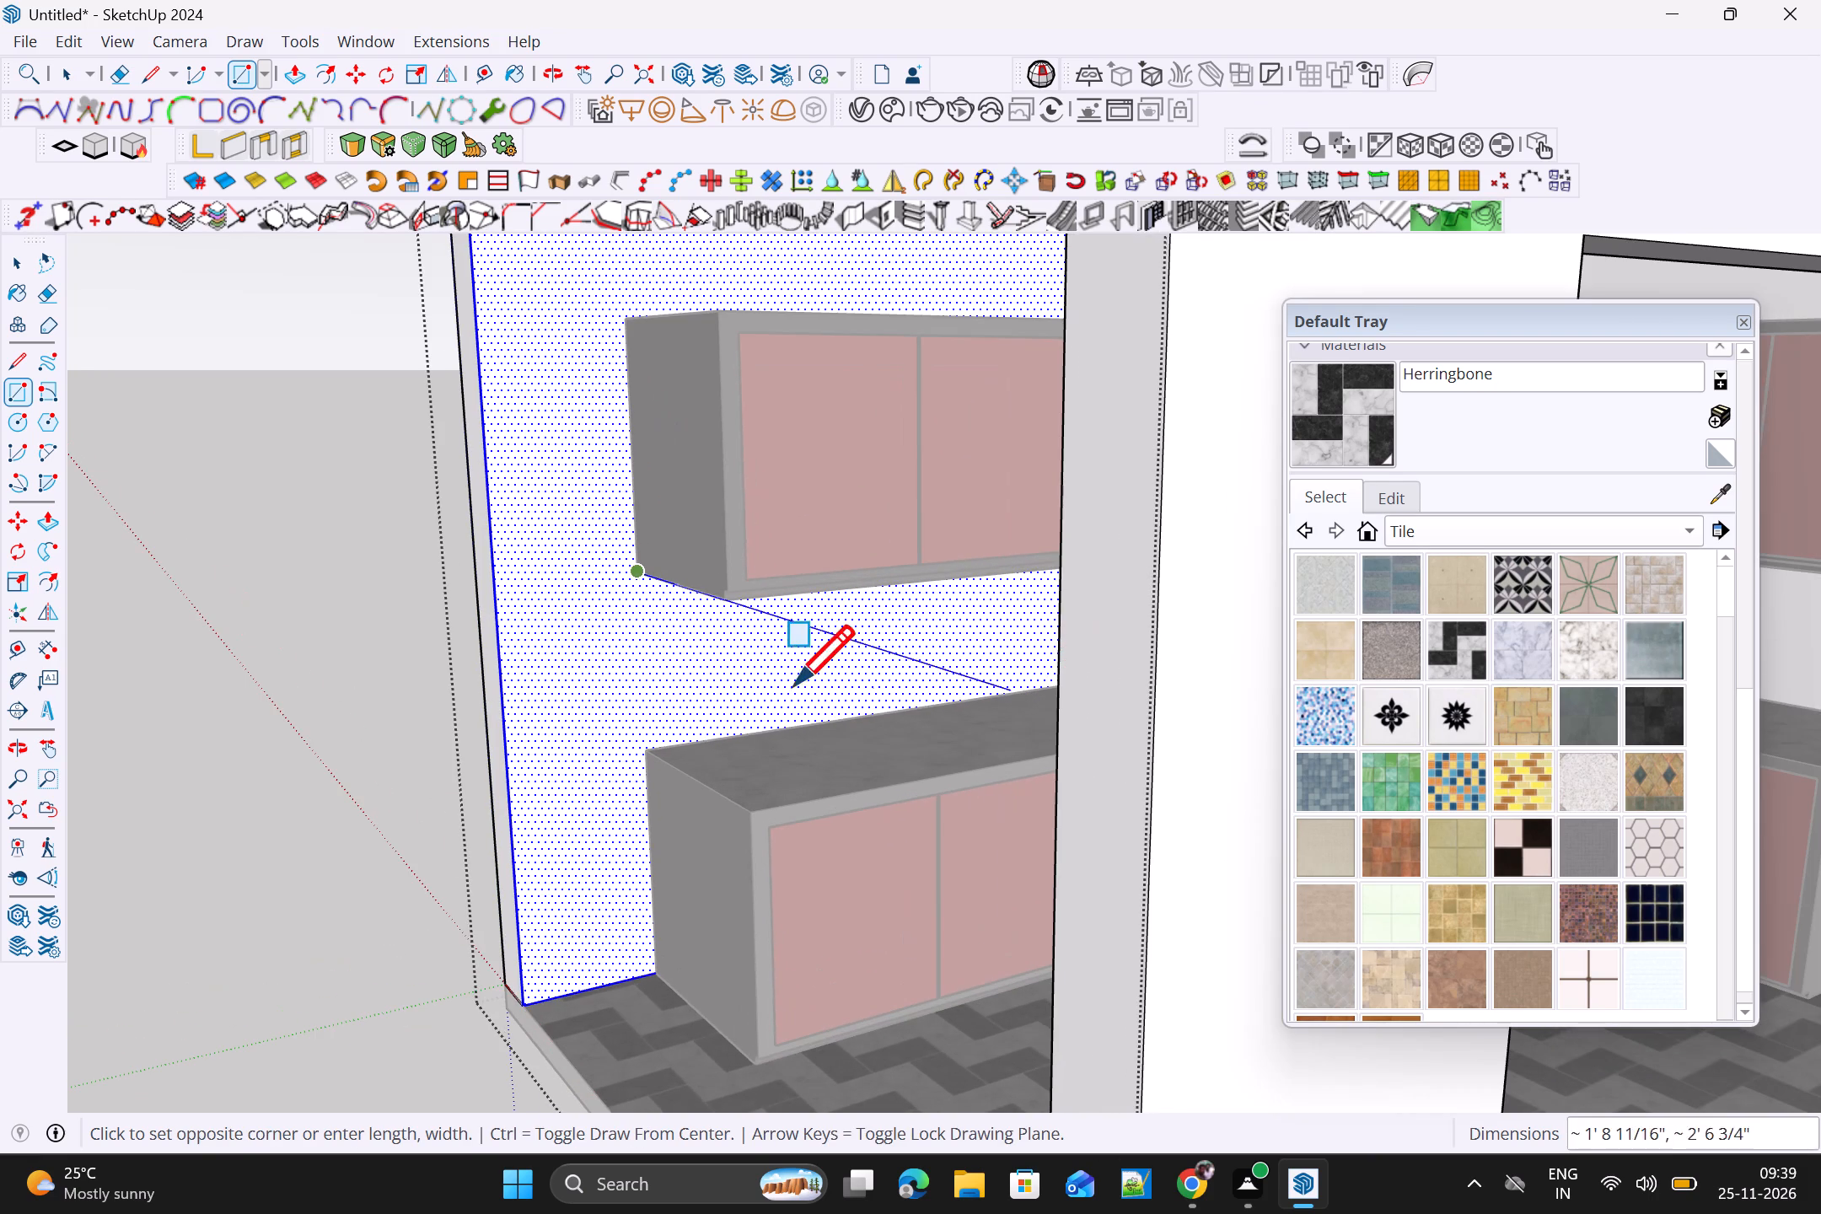
scroll(825, 684, up, 3)
middle_drag(825, 684, 1113, 559)
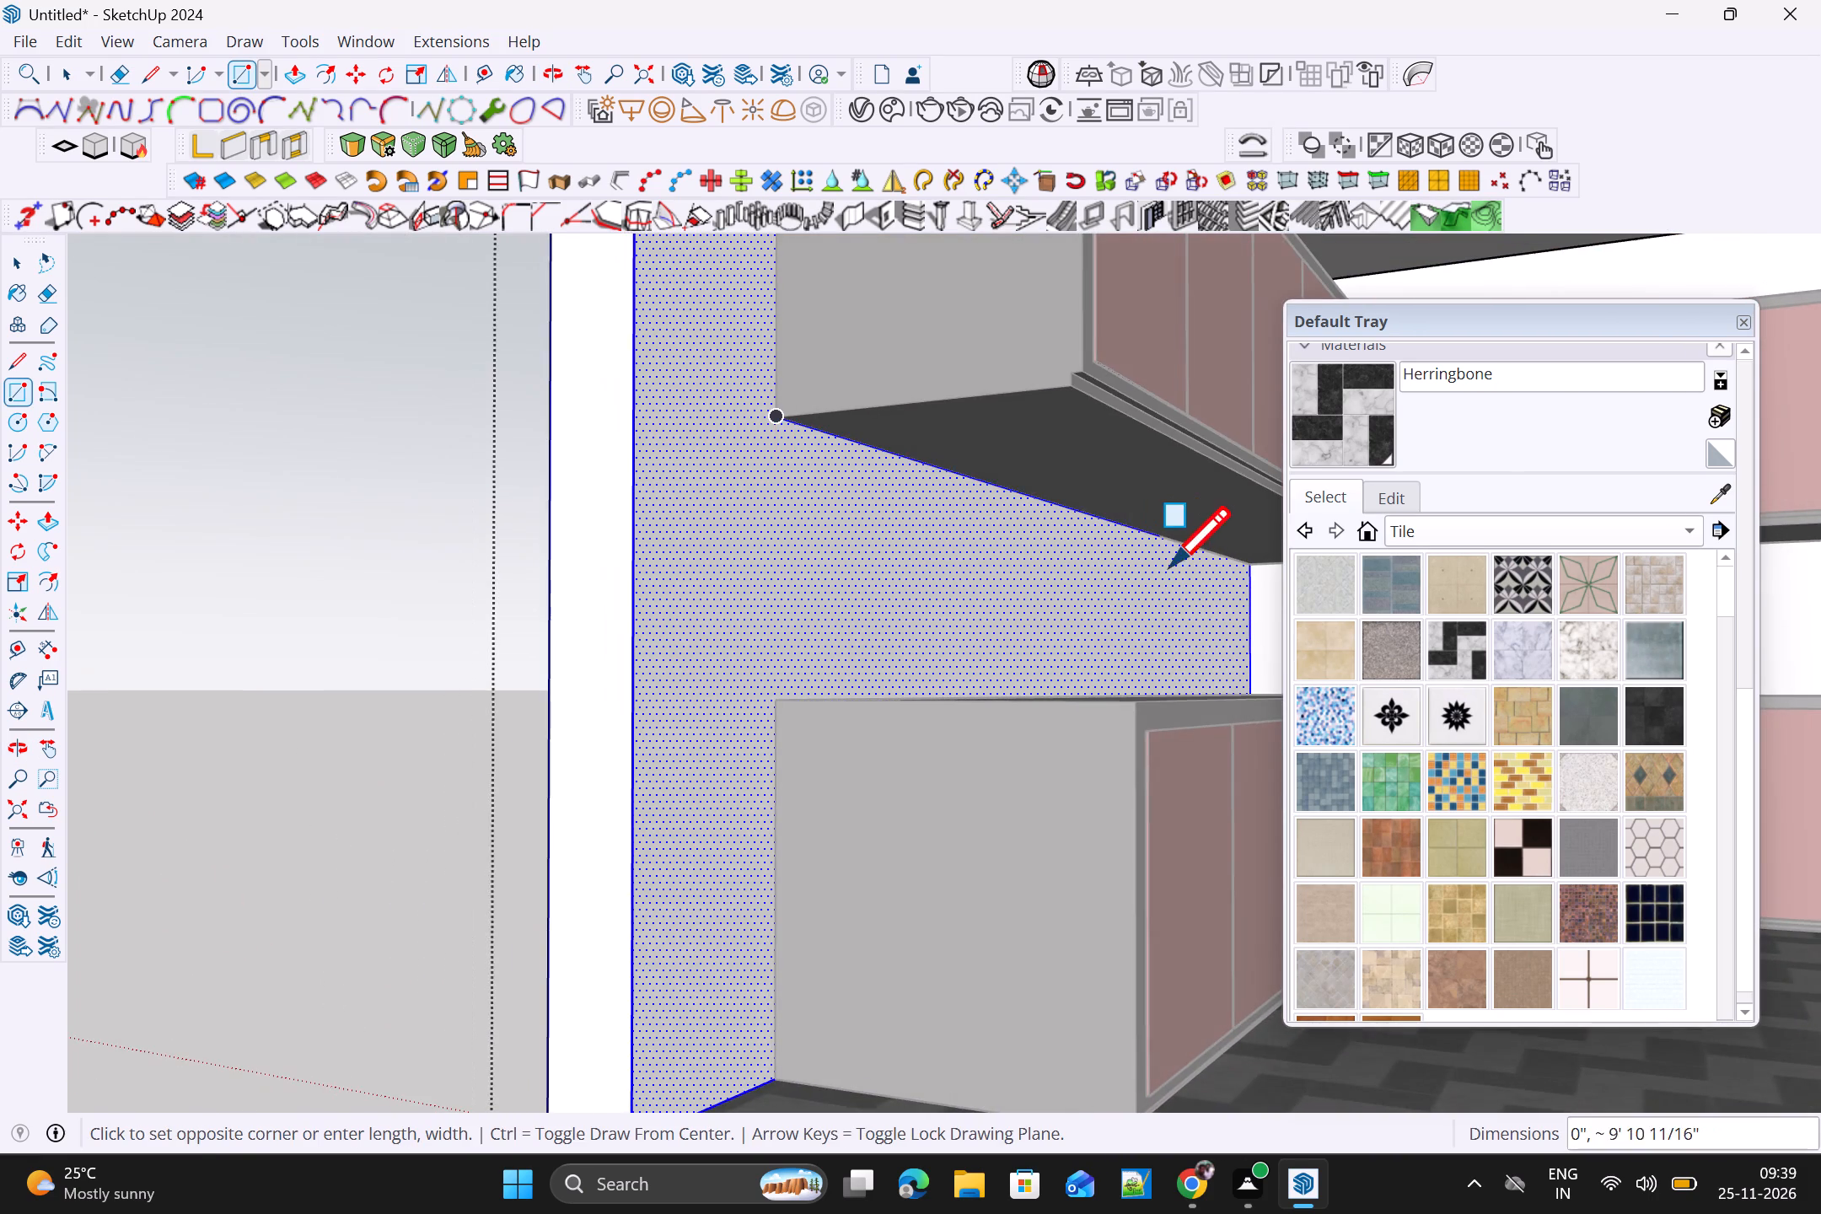
scroll(1172, 575, up, 8)
scroll(1216, 658, down, 5)
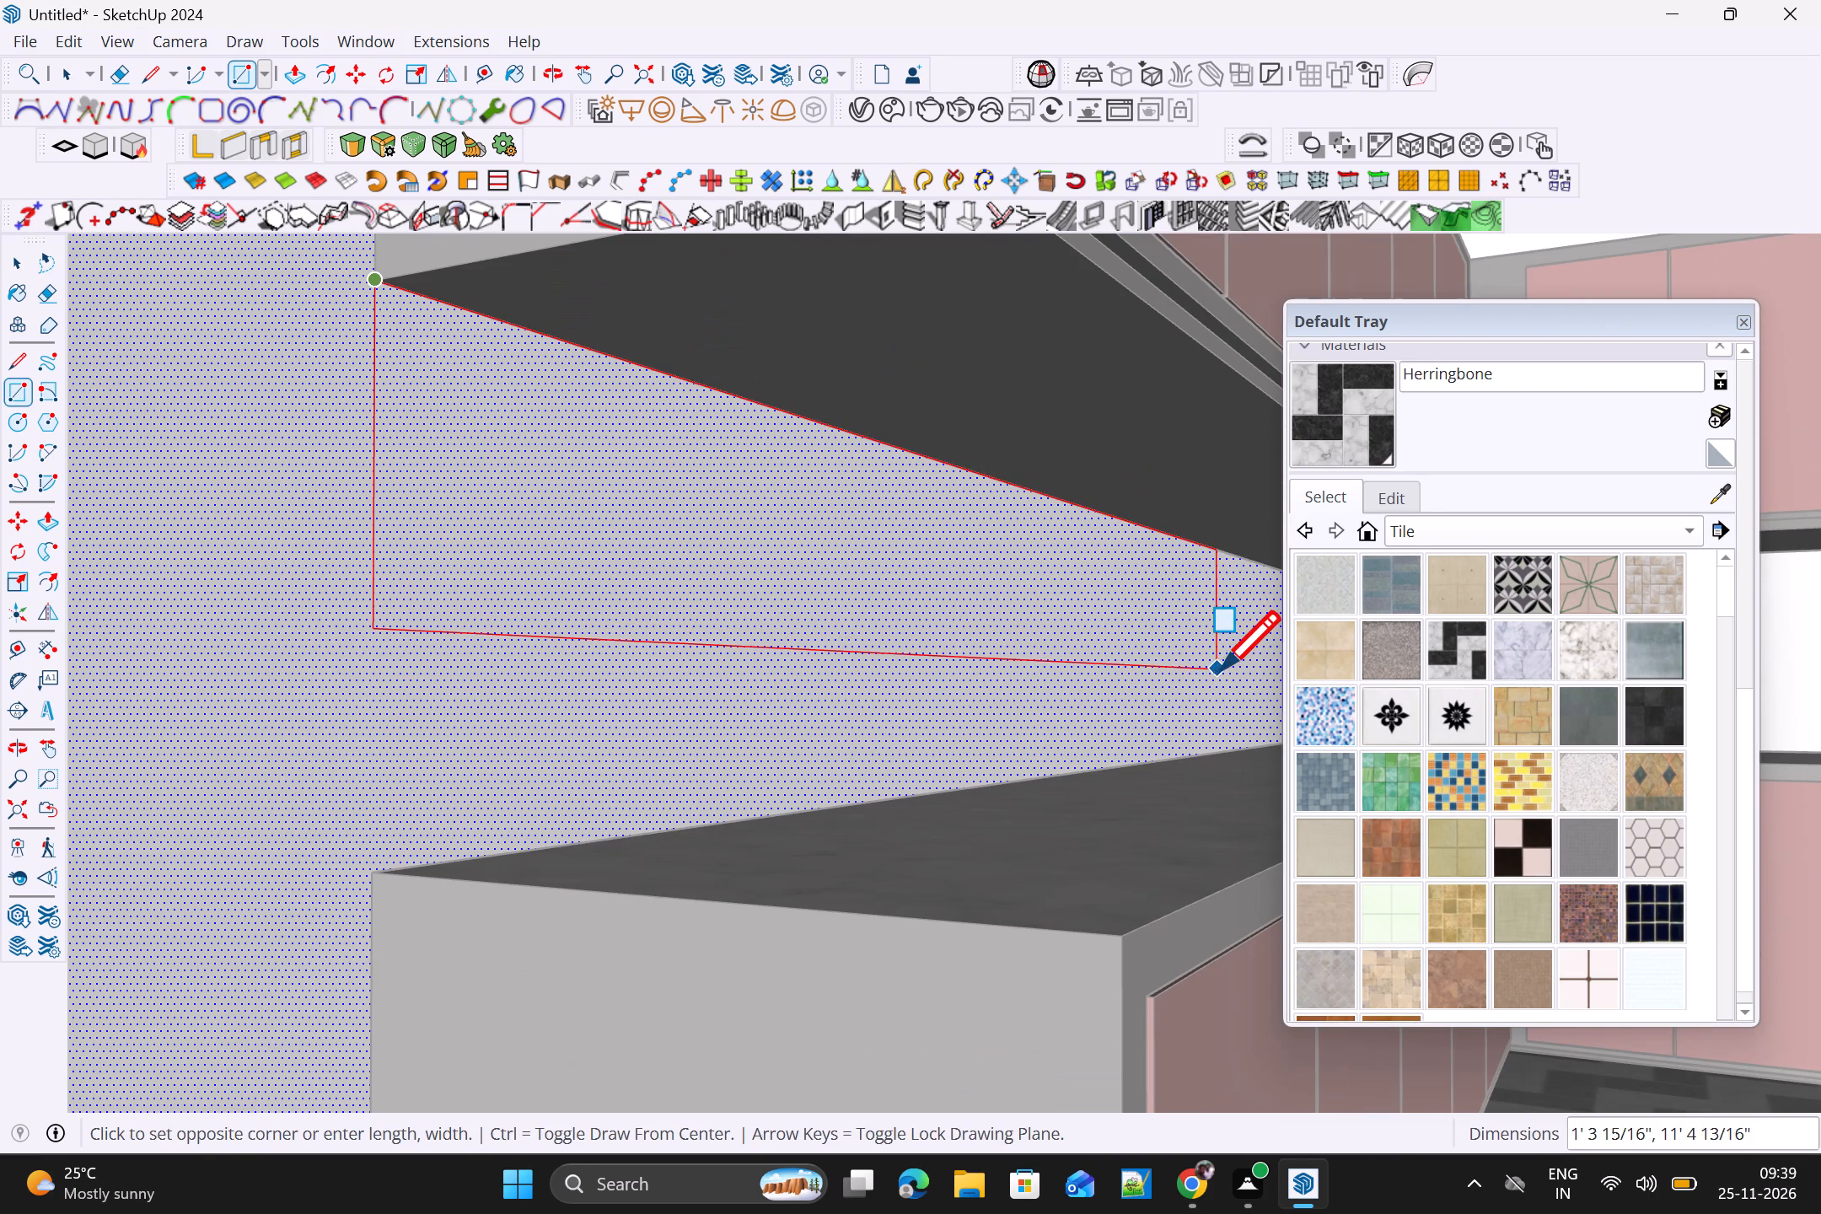
shift+middle_drag(1219, 675, 986, 709)
scroll(1027, 717, up, 4)
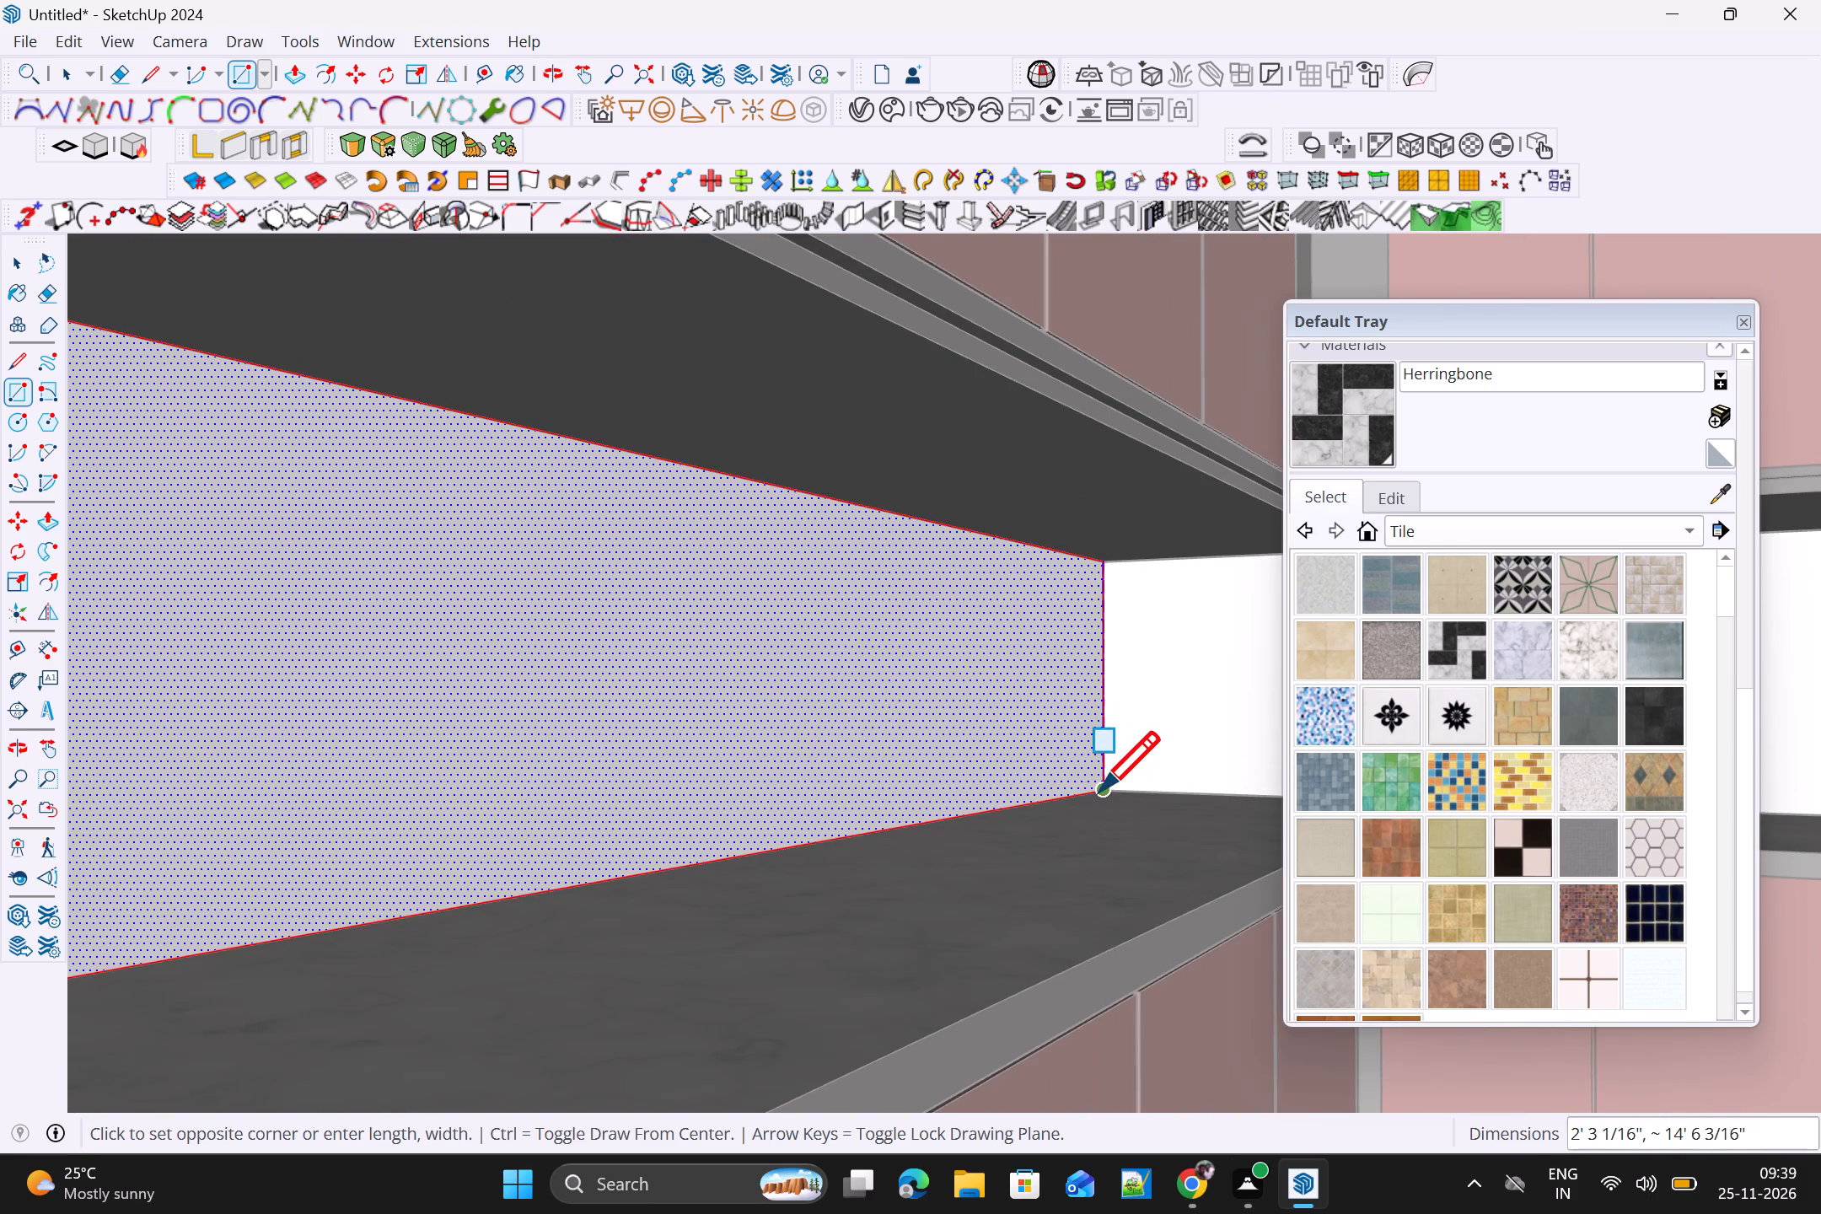
click(1104, 790)
Paint the rear wall's backsplash strip with Tile Checker BW.
scroll(1100, 790, down, 8)
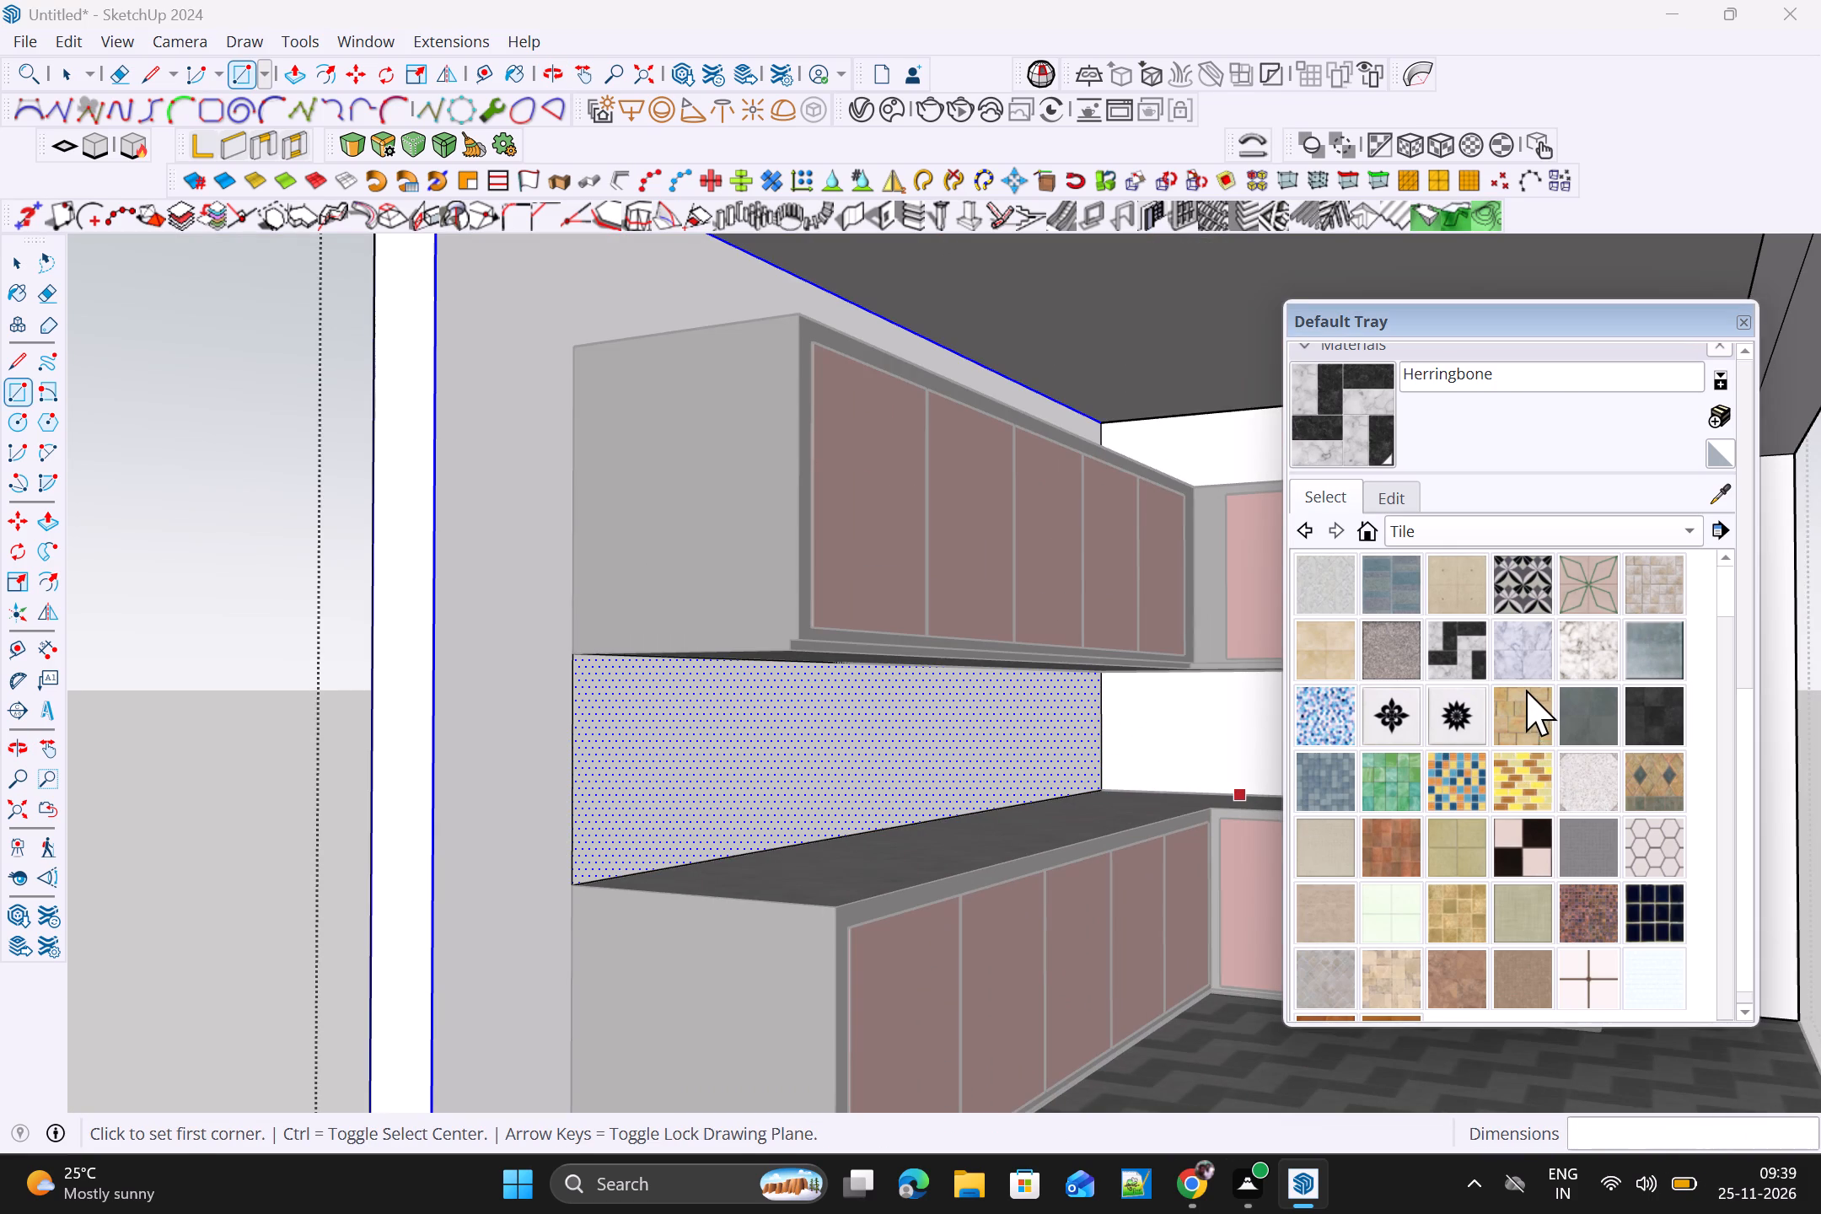
scroll(1591, 862, down, 1)
click(1546, 849)
click(812, 777)
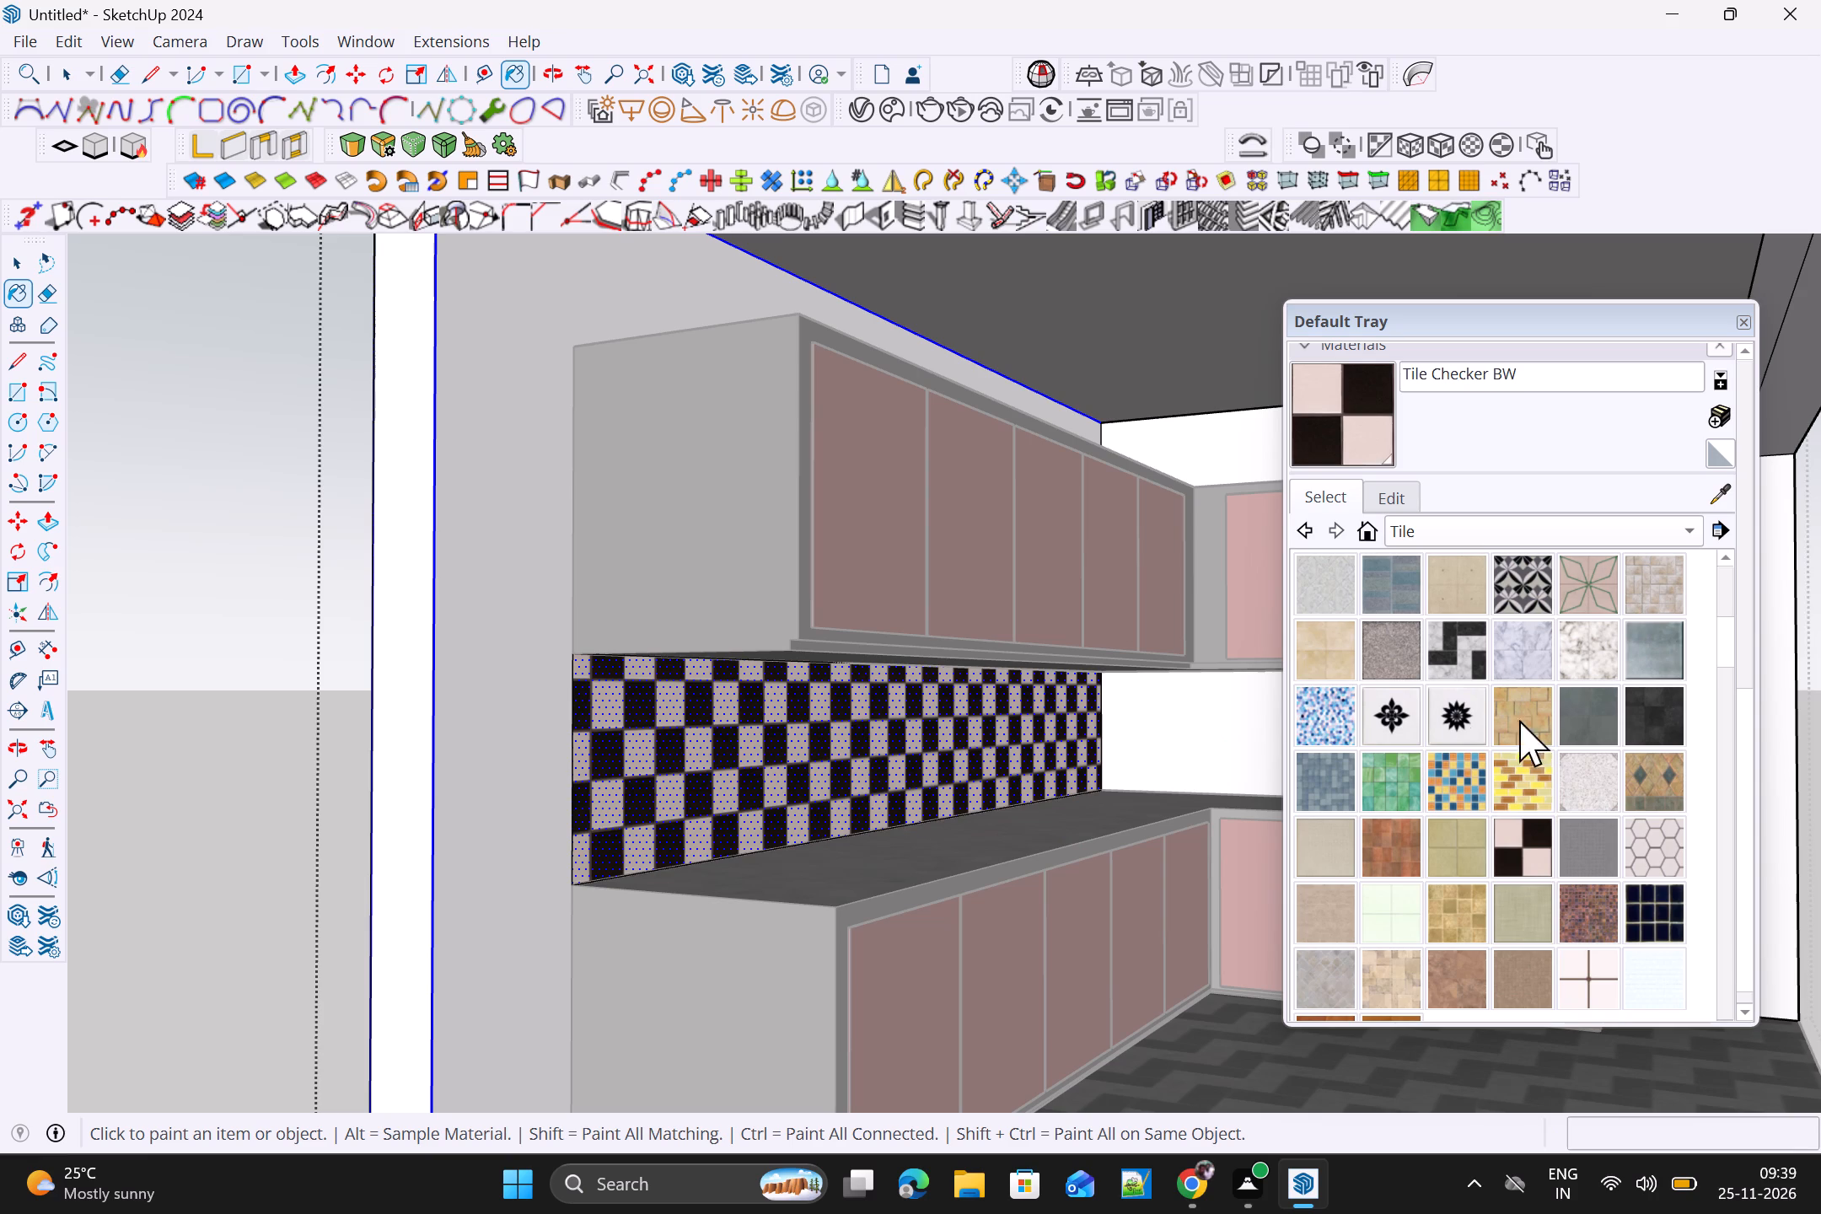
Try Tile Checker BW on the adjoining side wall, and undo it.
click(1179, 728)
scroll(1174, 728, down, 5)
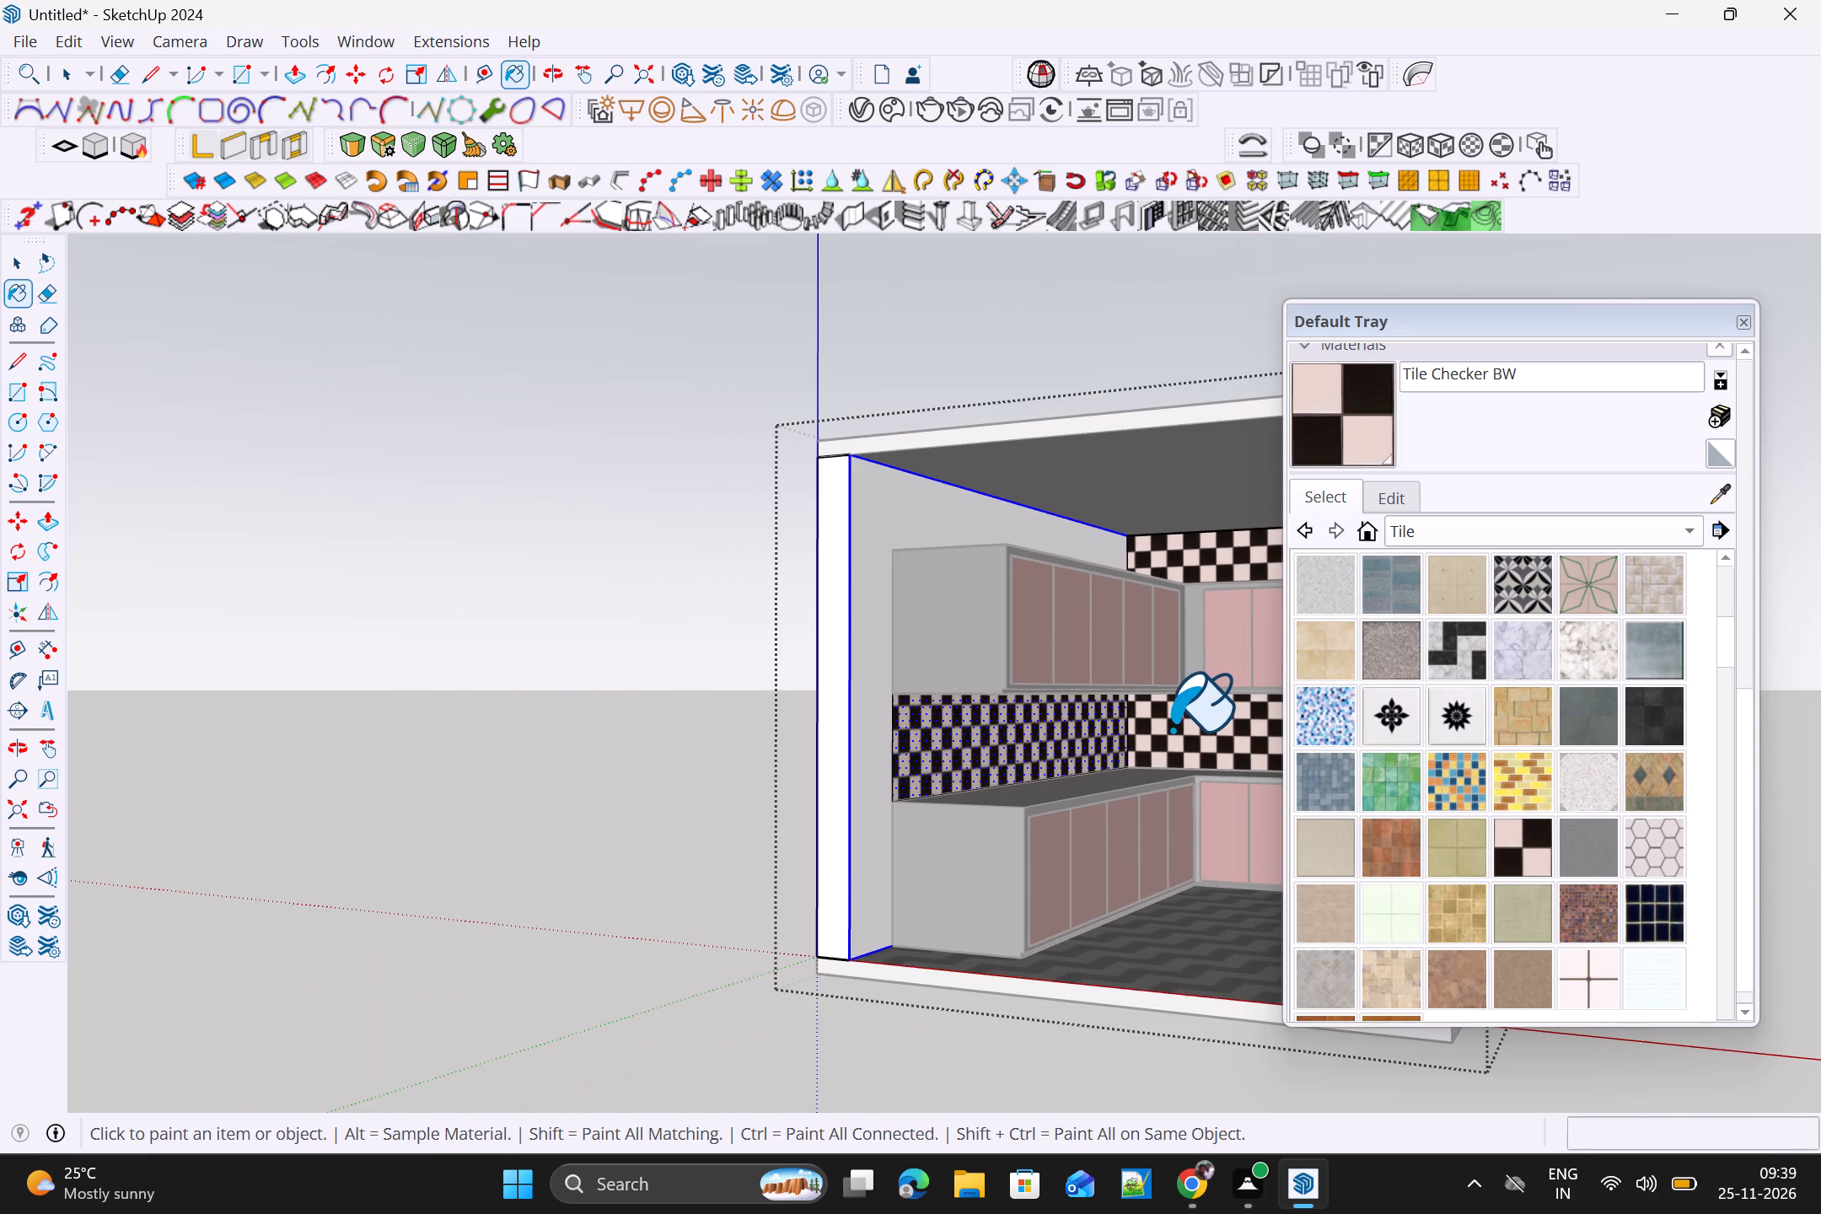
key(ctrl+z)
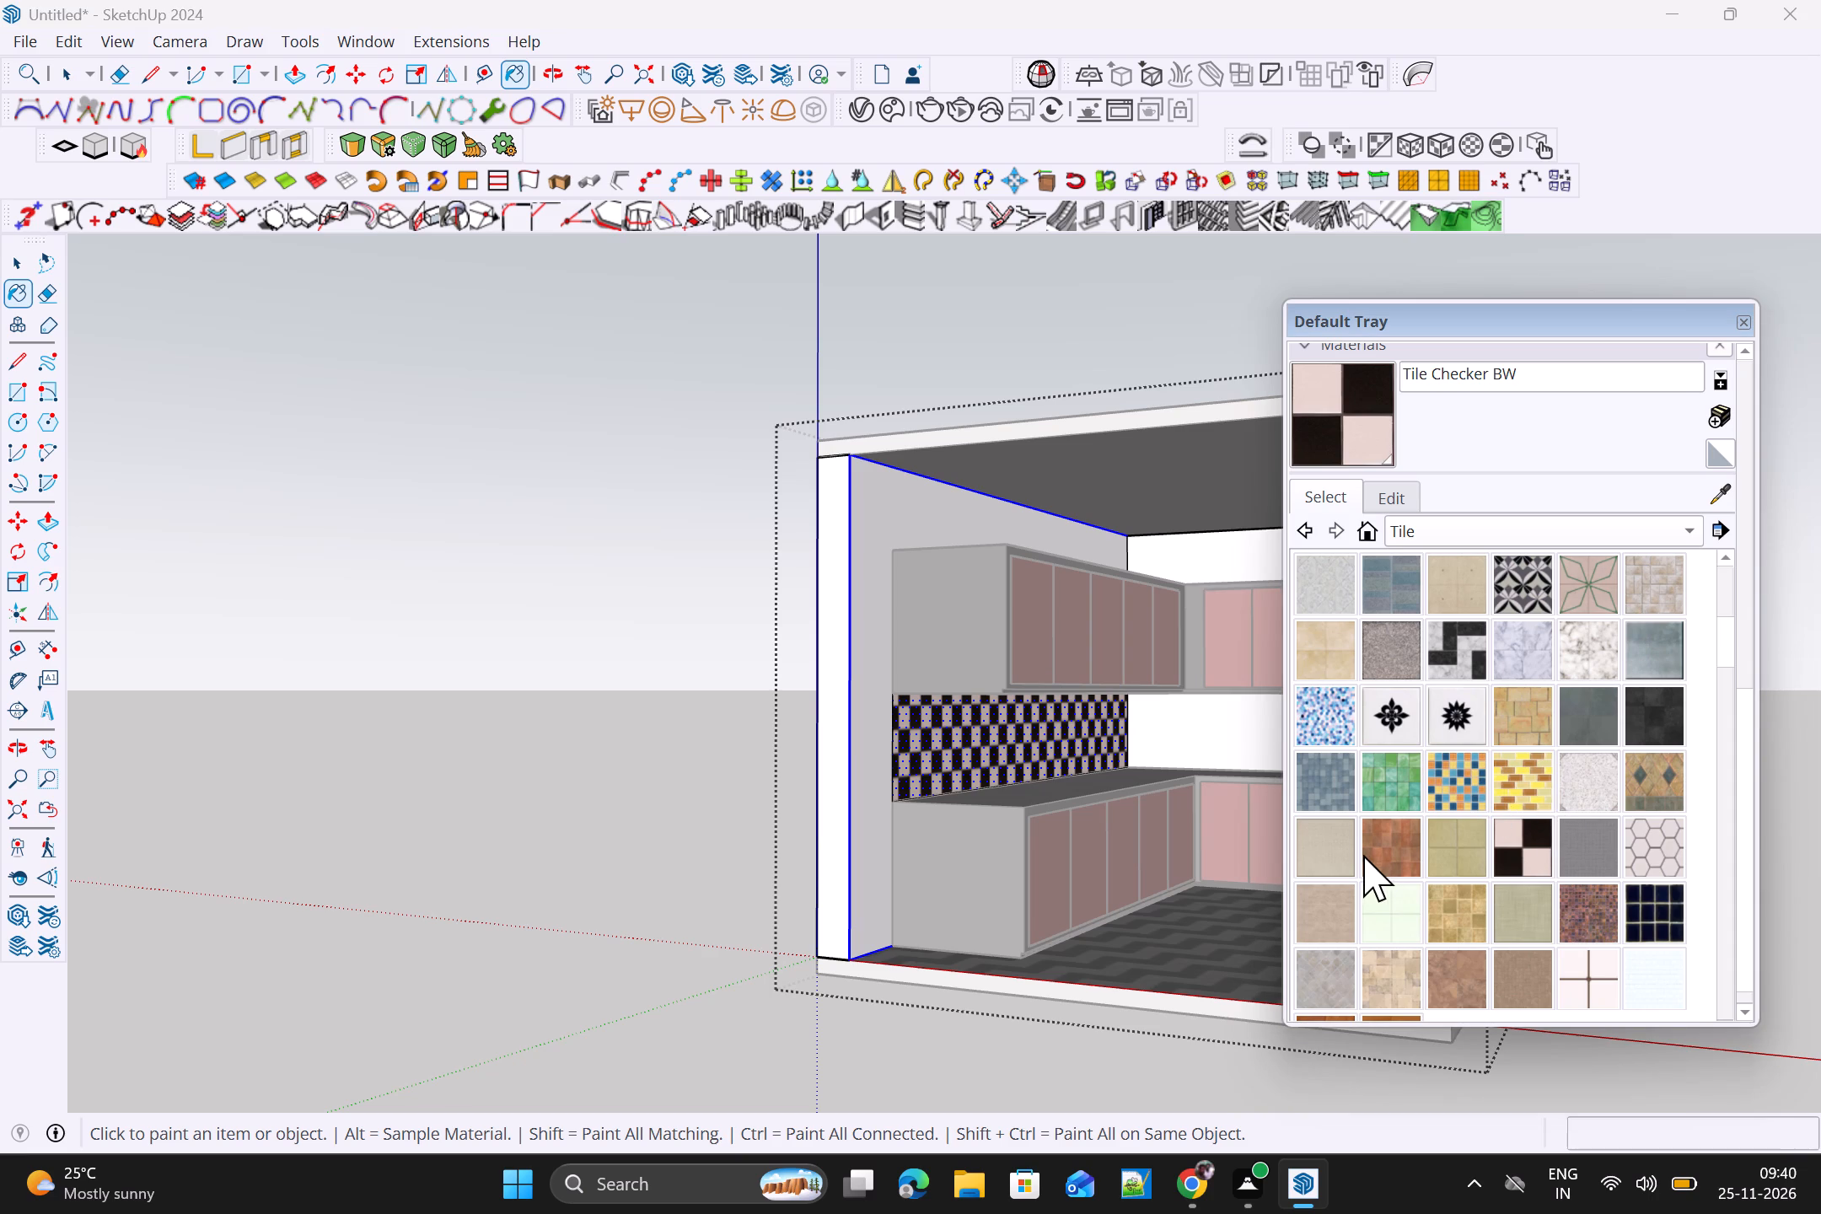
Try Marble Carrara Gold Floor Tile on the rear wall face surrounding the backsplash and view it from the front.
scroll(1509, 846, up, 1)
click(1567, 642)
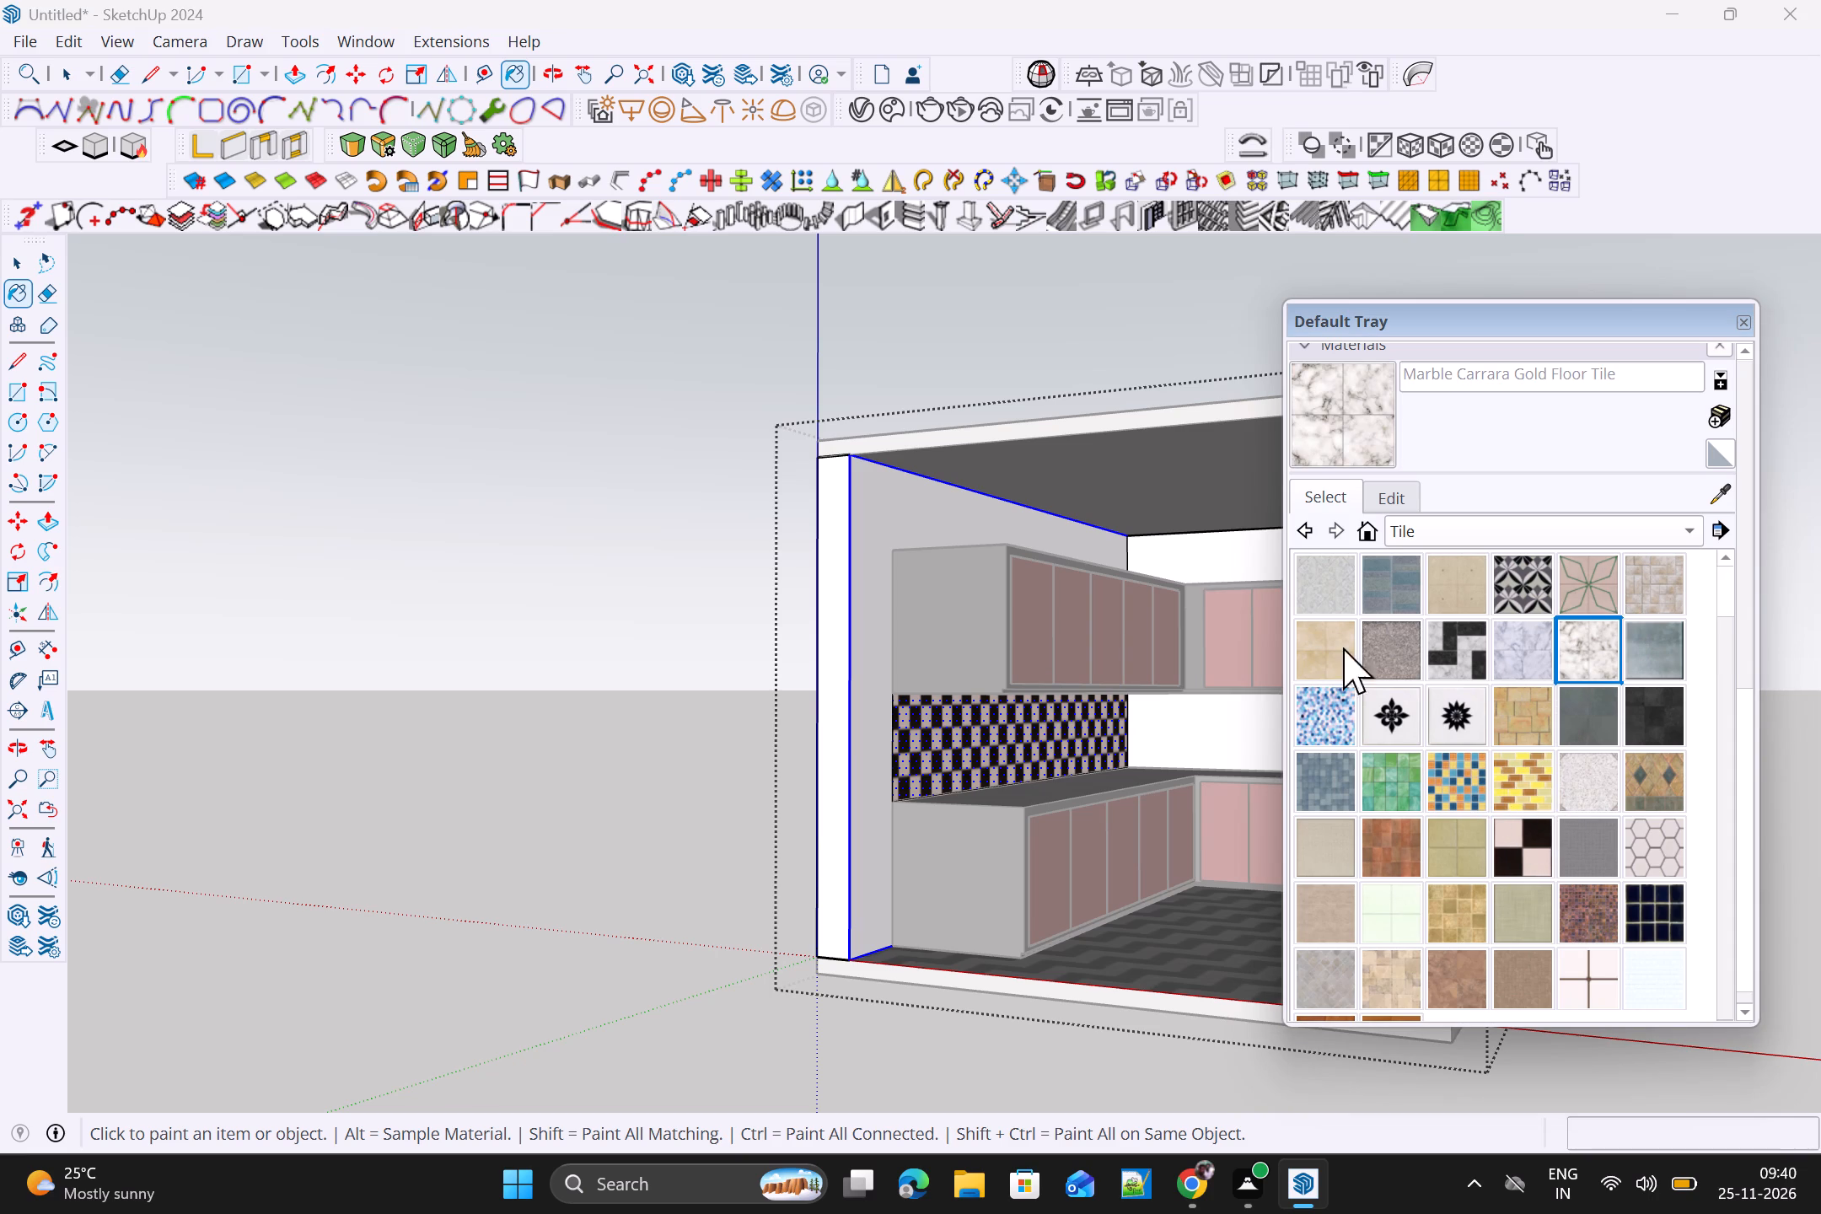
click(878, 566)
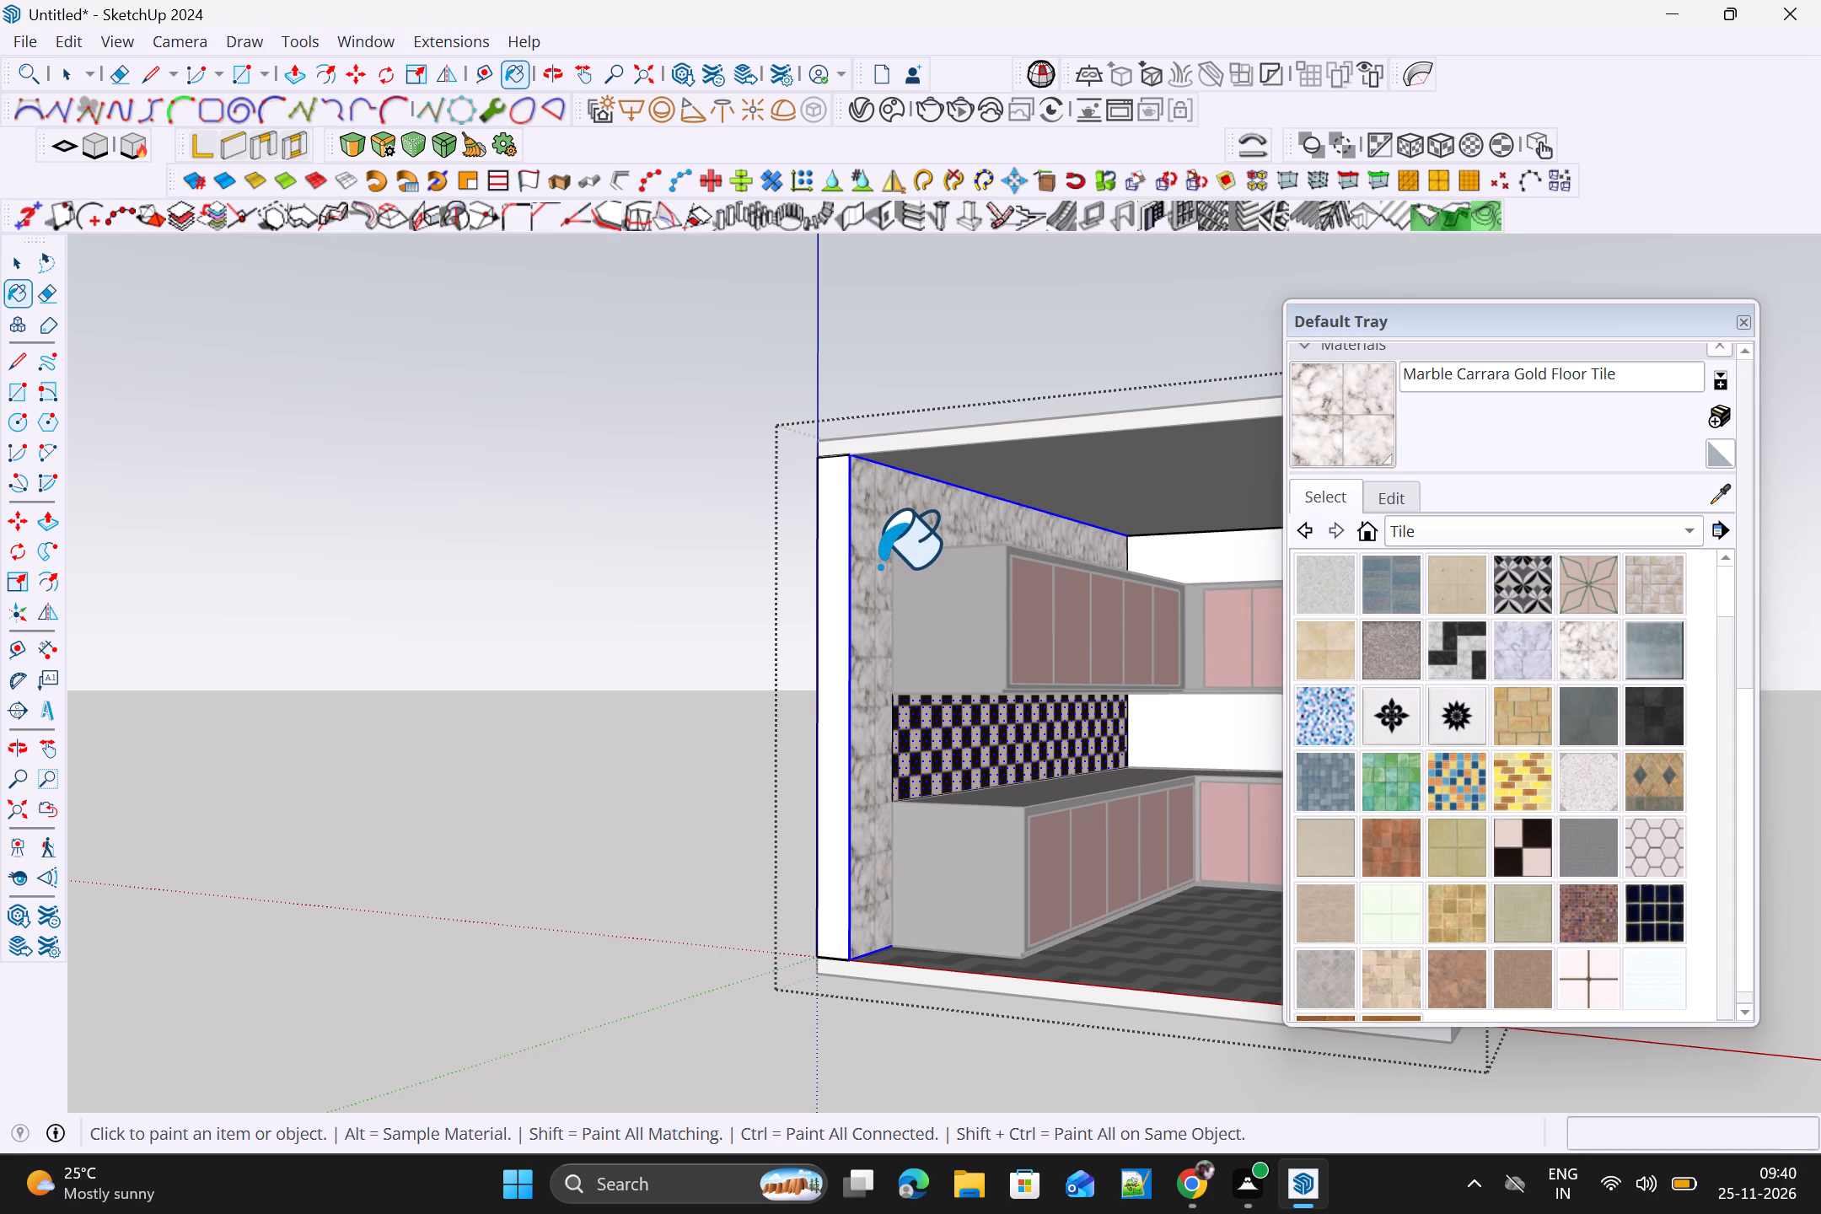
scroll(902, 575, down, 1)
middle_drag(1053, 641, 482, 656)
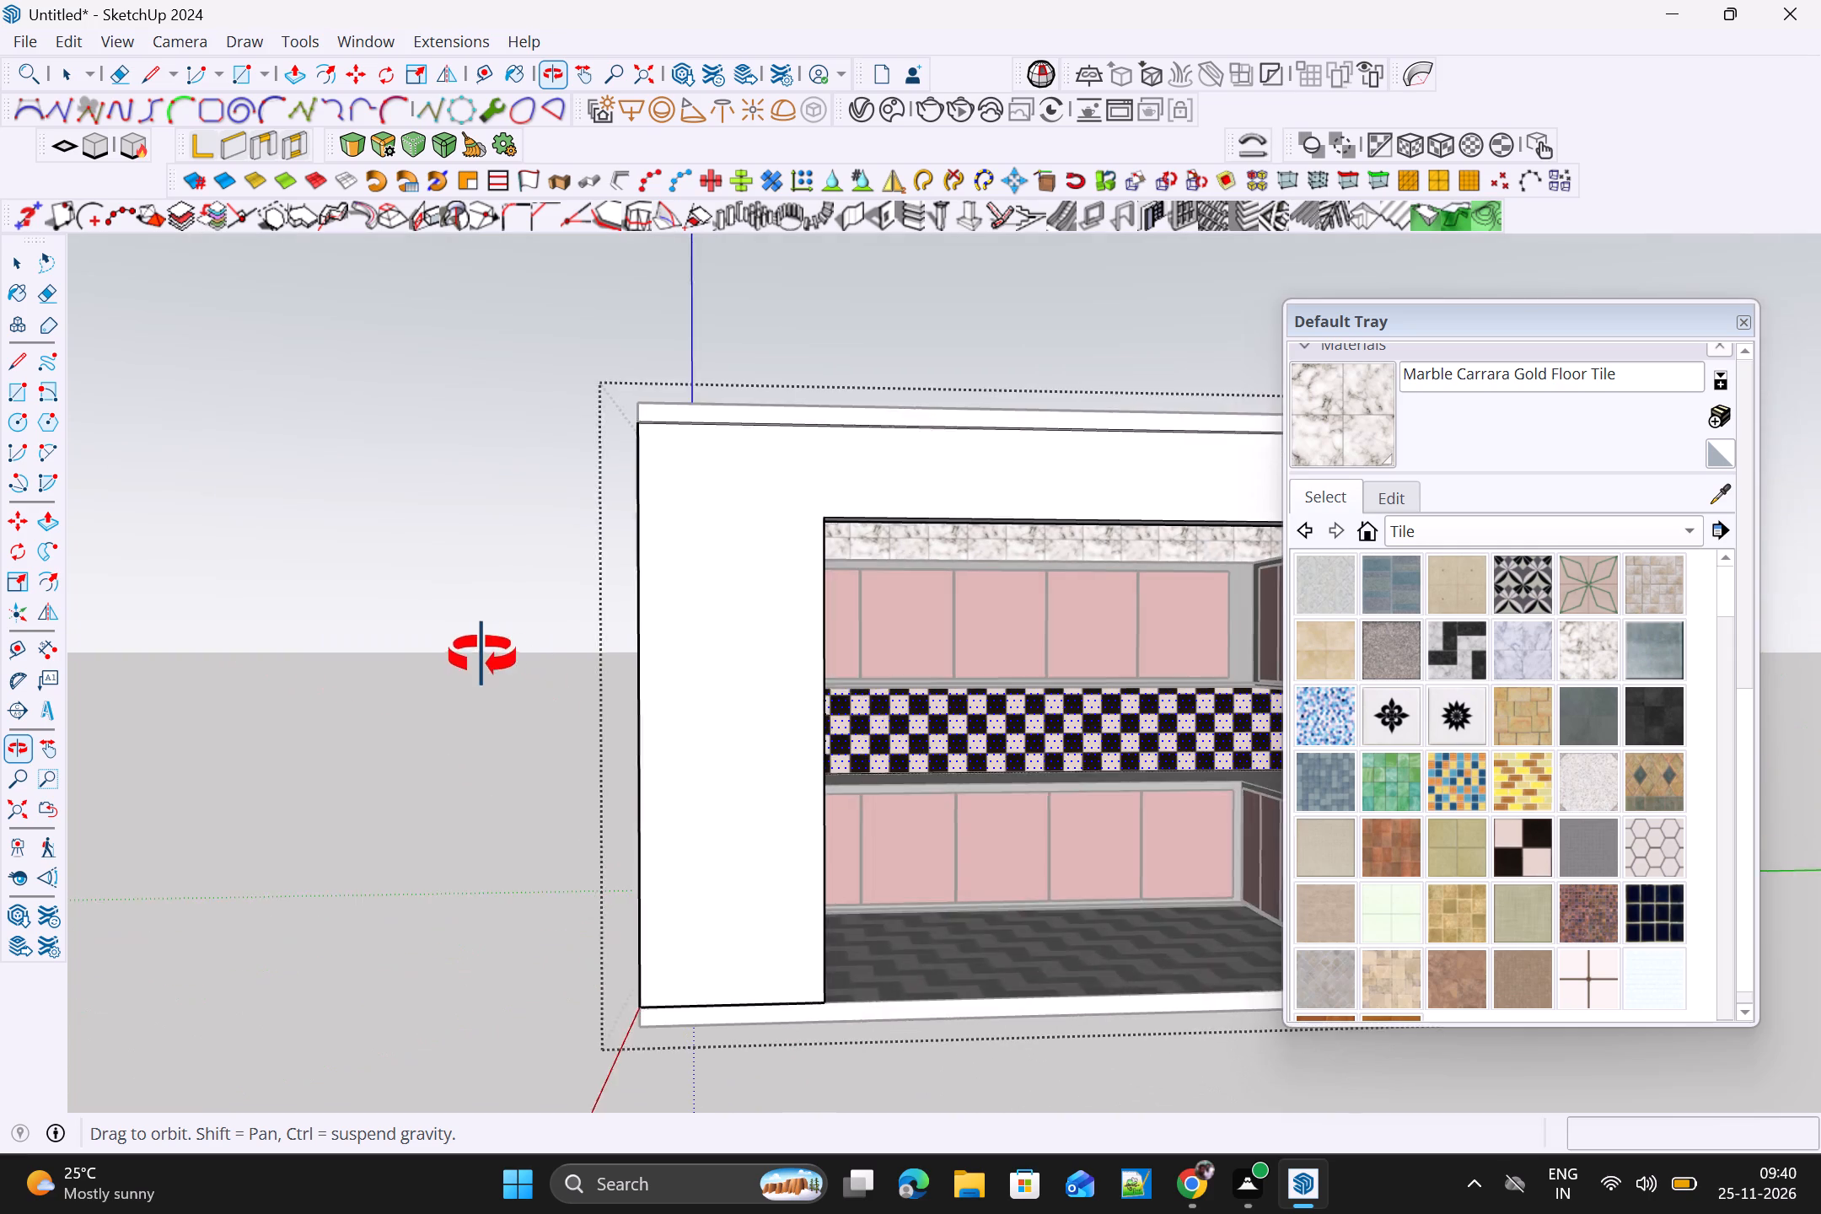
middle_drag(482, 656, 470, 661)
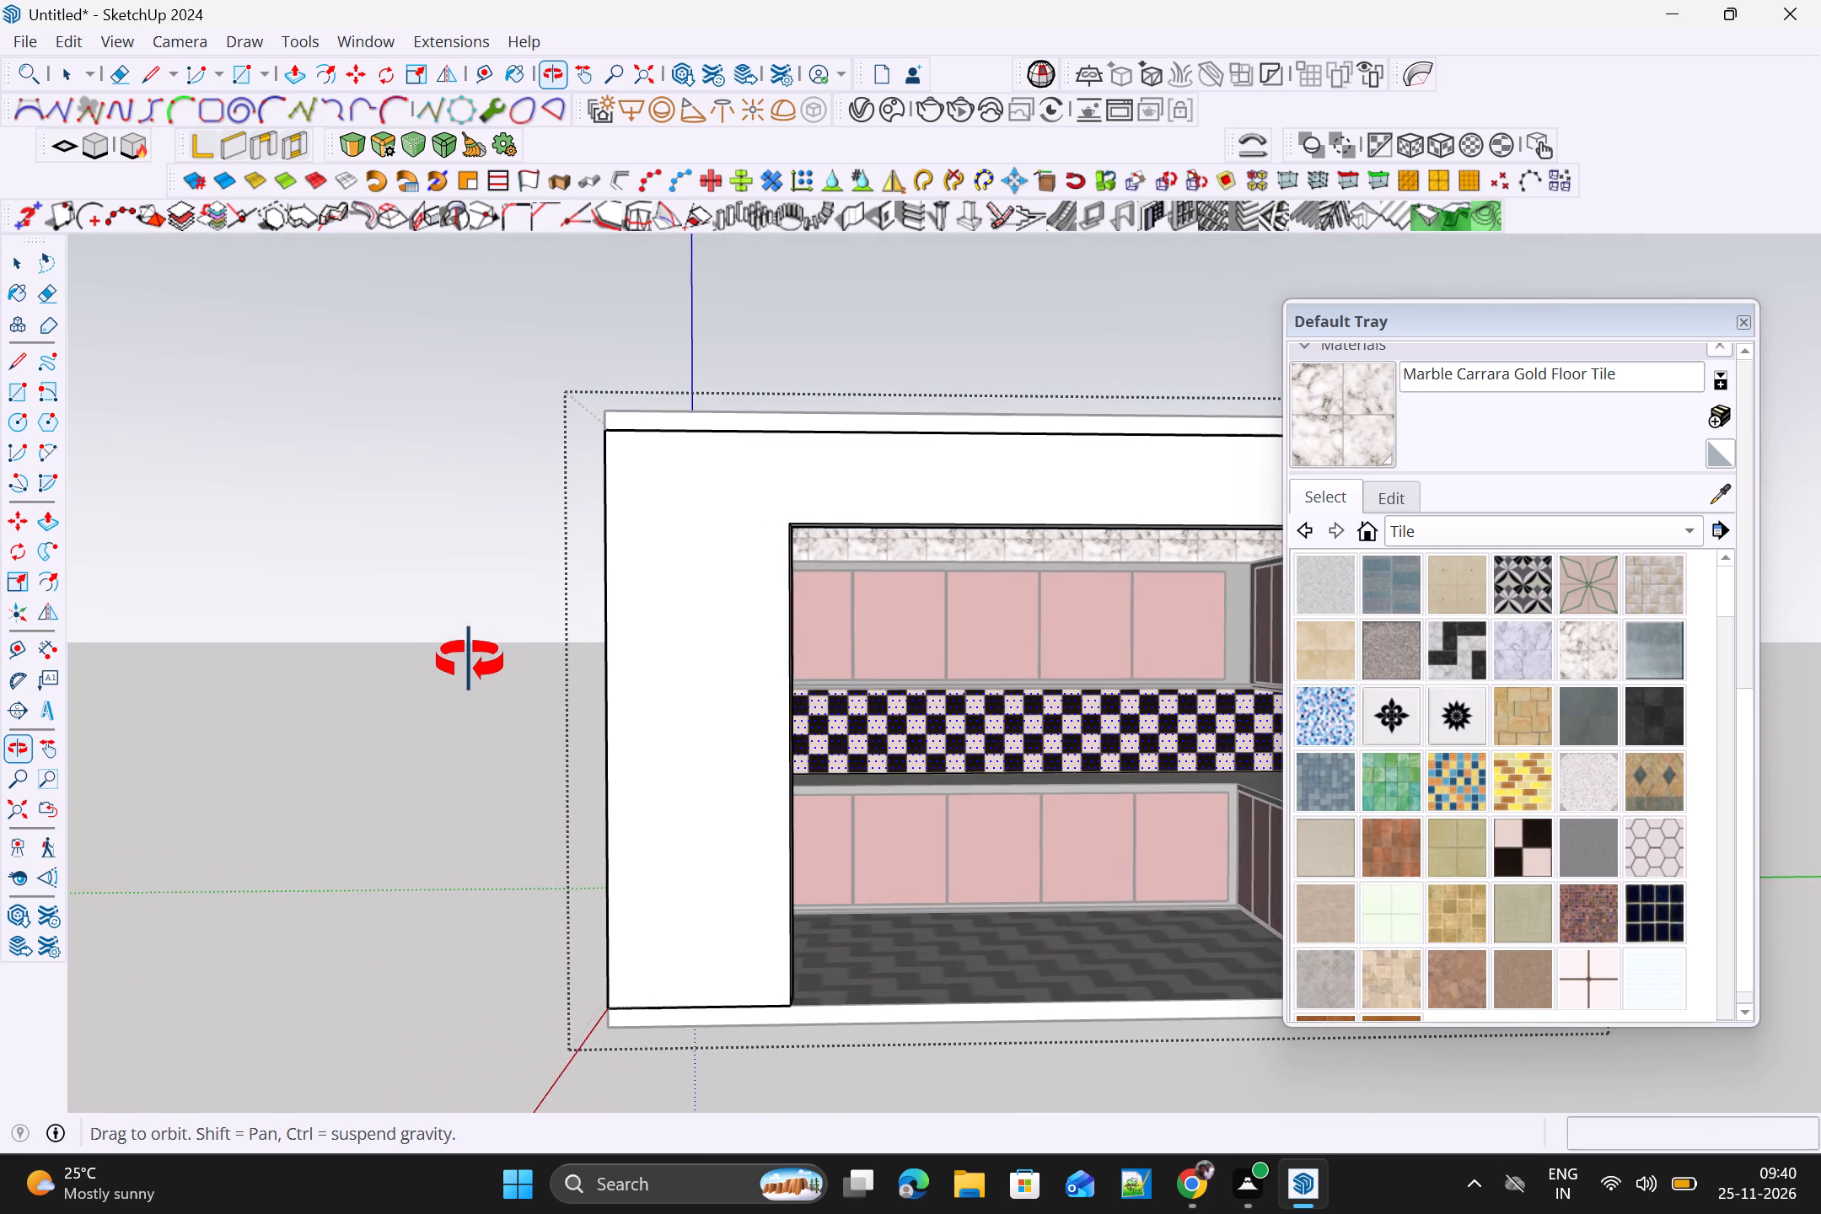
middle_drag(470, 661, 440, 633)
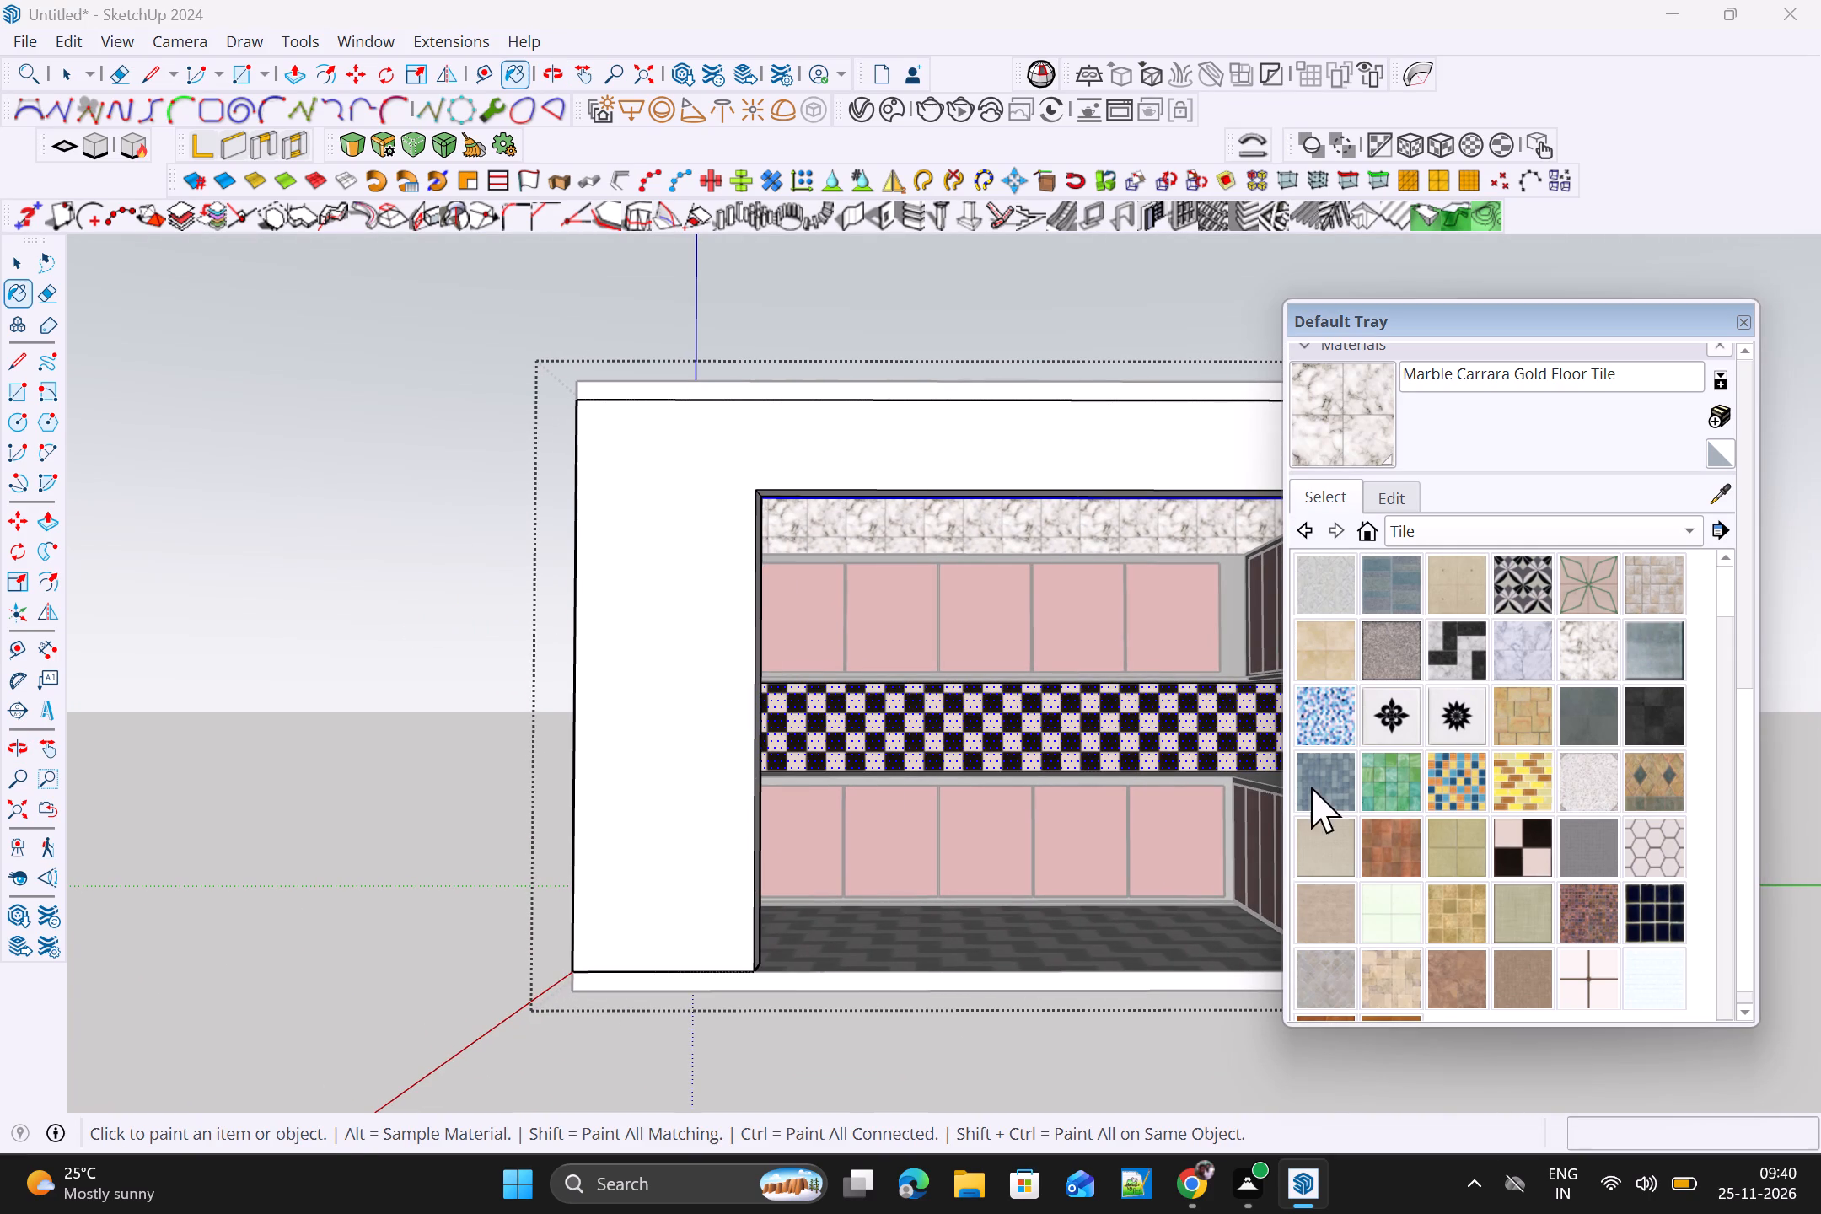
Paint the rear wall face around the checkered backsplash with Square Glass Tile 03.
click(1464, 787)
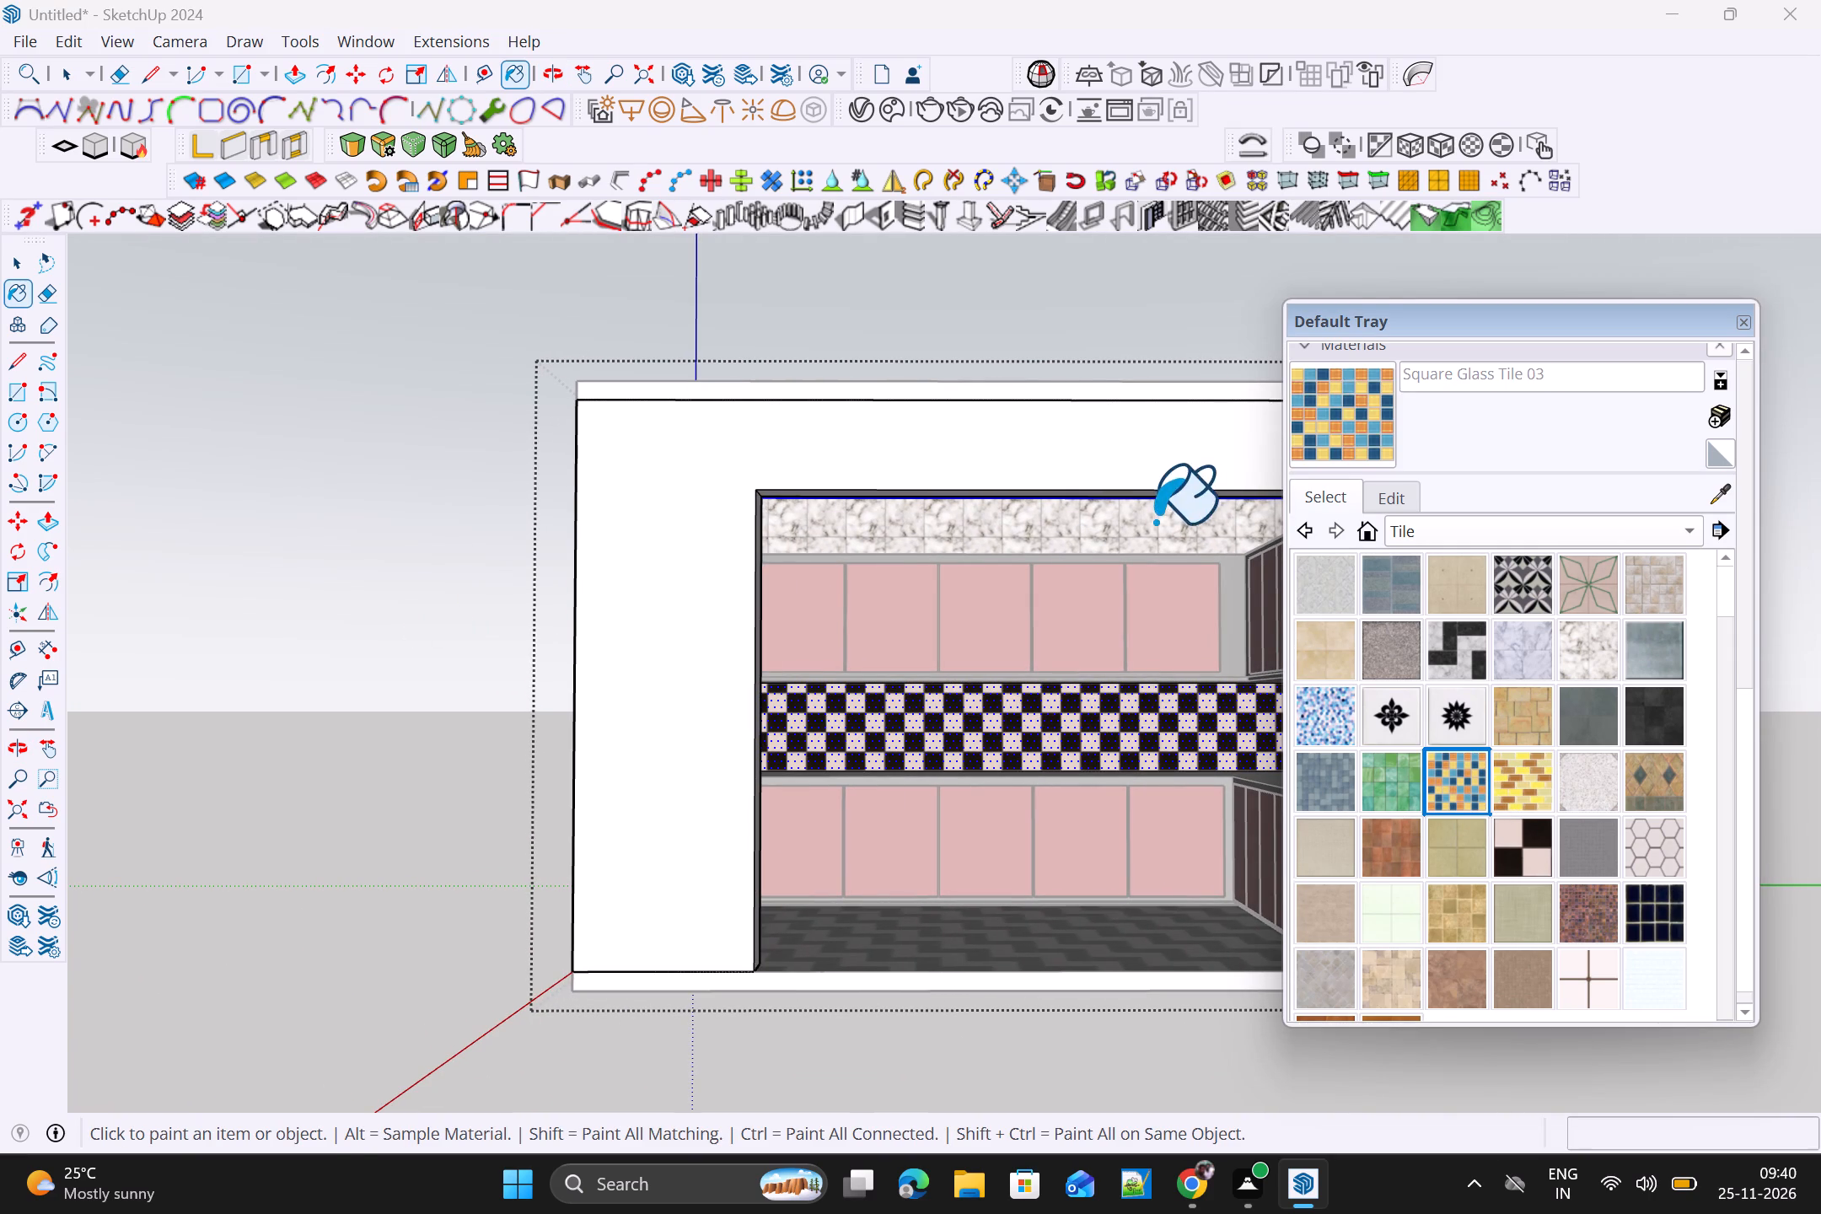
middle_drag(792, 658, 1007, 665)
scroll(1007, 665, down, 1)
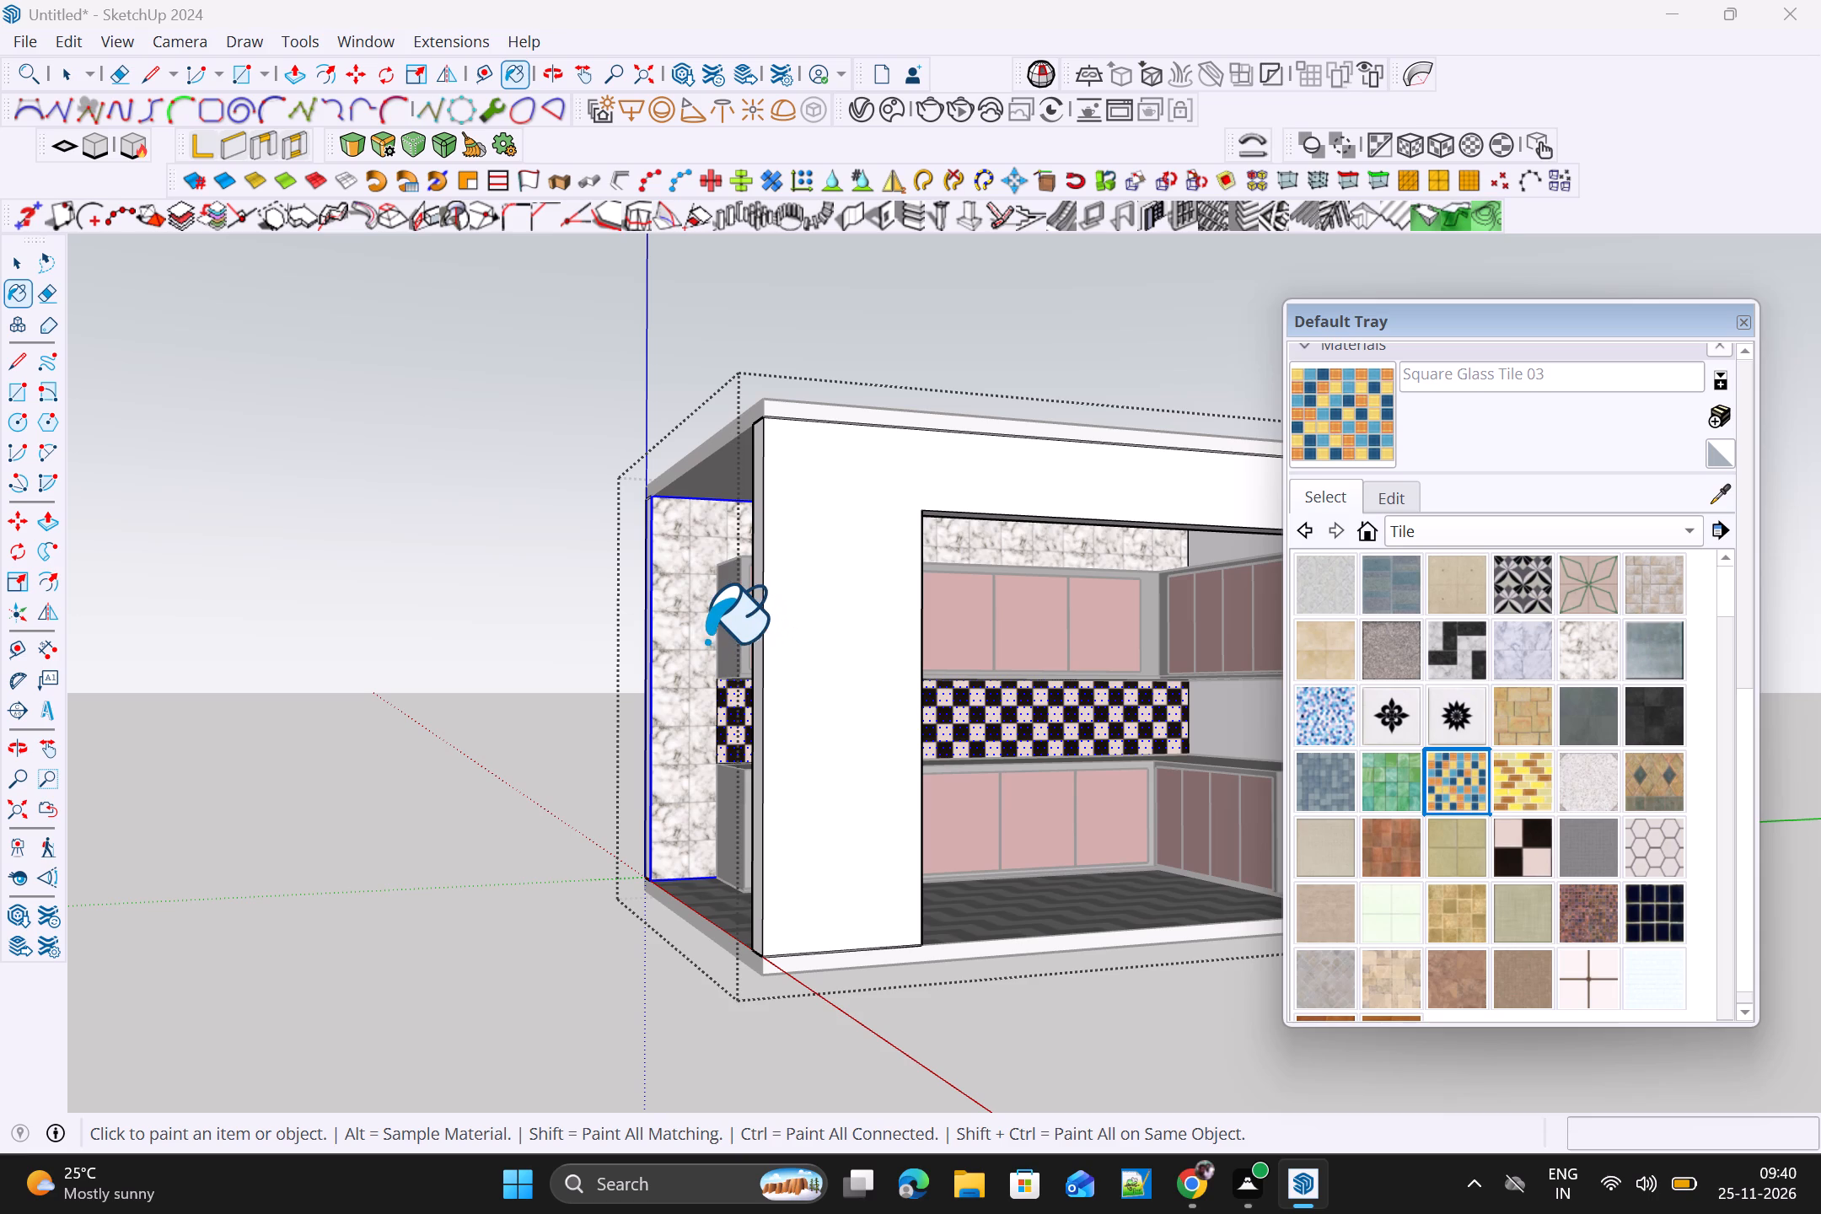
click(690, 637)
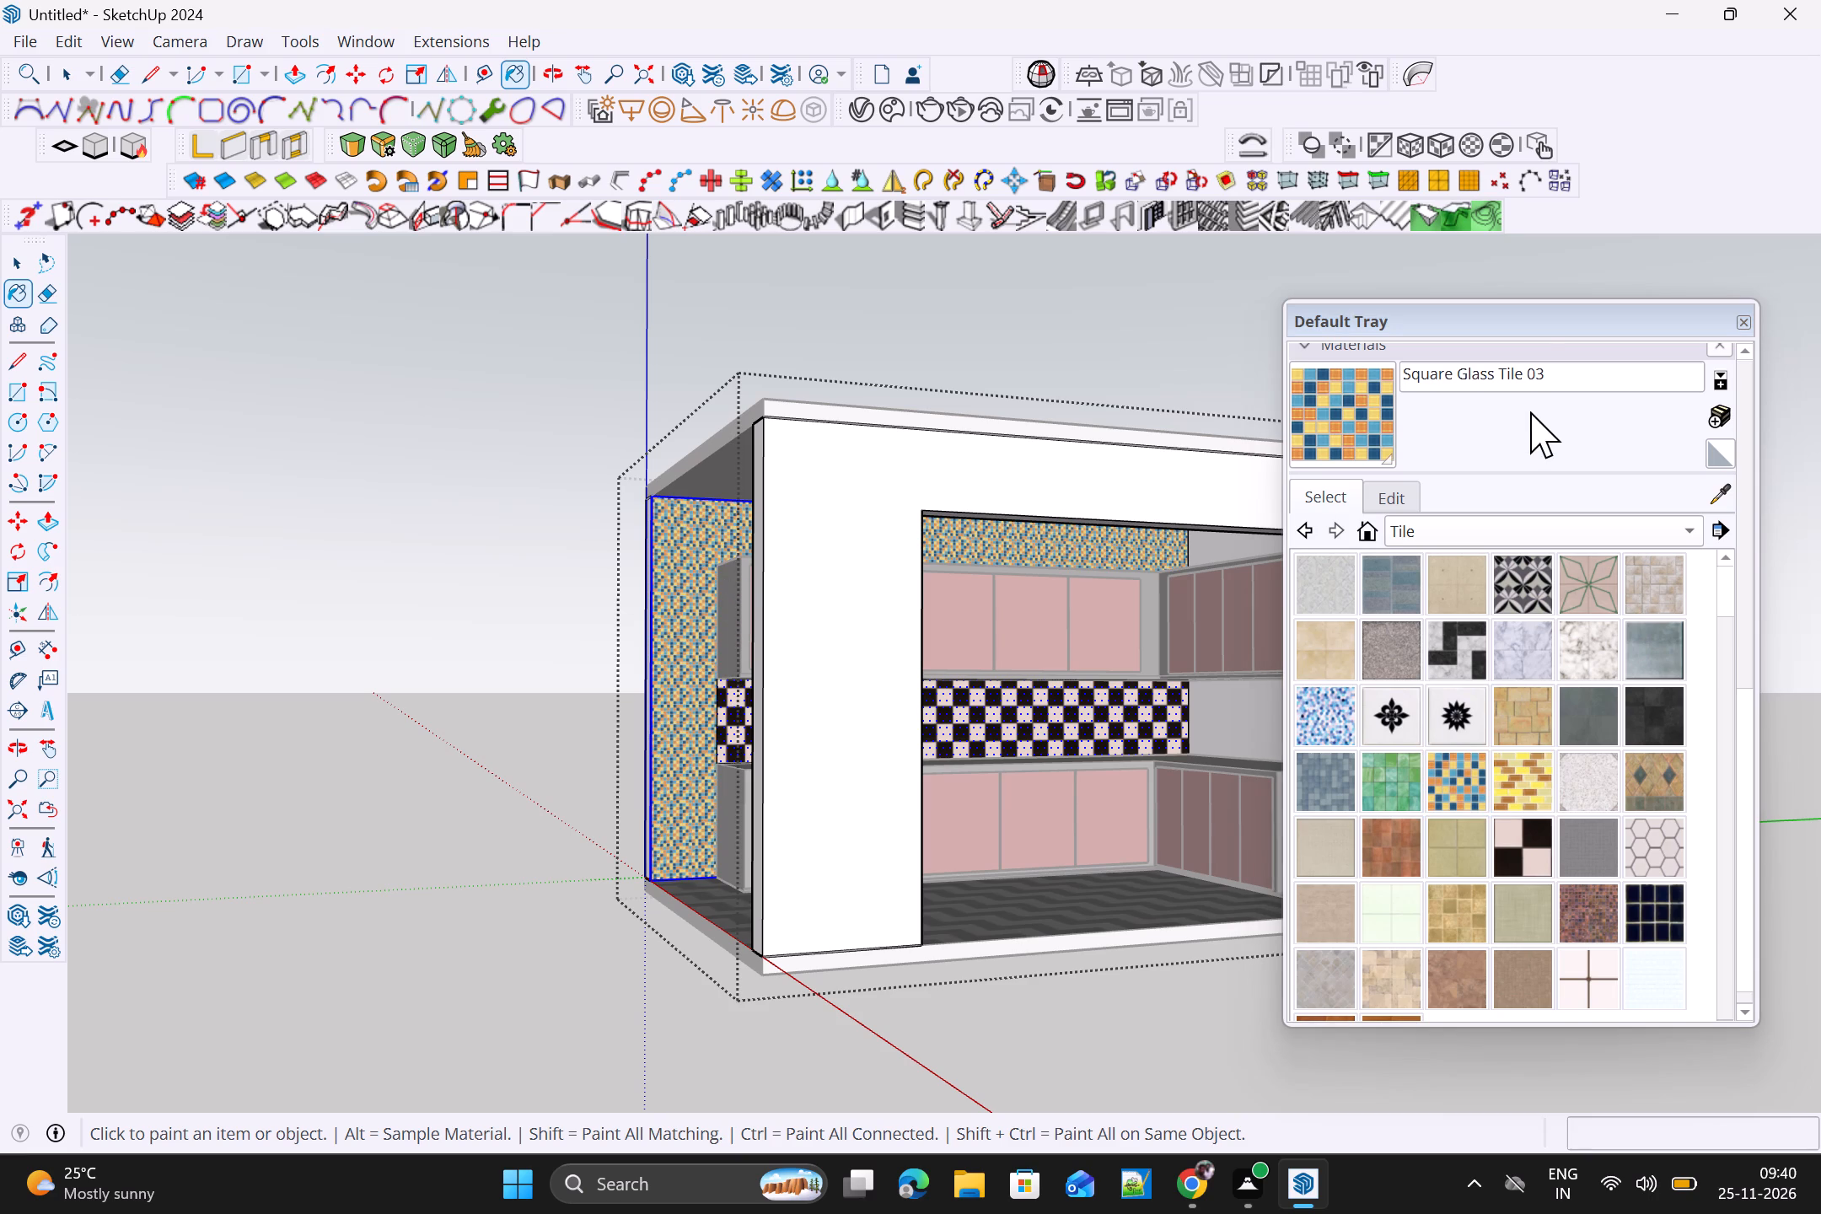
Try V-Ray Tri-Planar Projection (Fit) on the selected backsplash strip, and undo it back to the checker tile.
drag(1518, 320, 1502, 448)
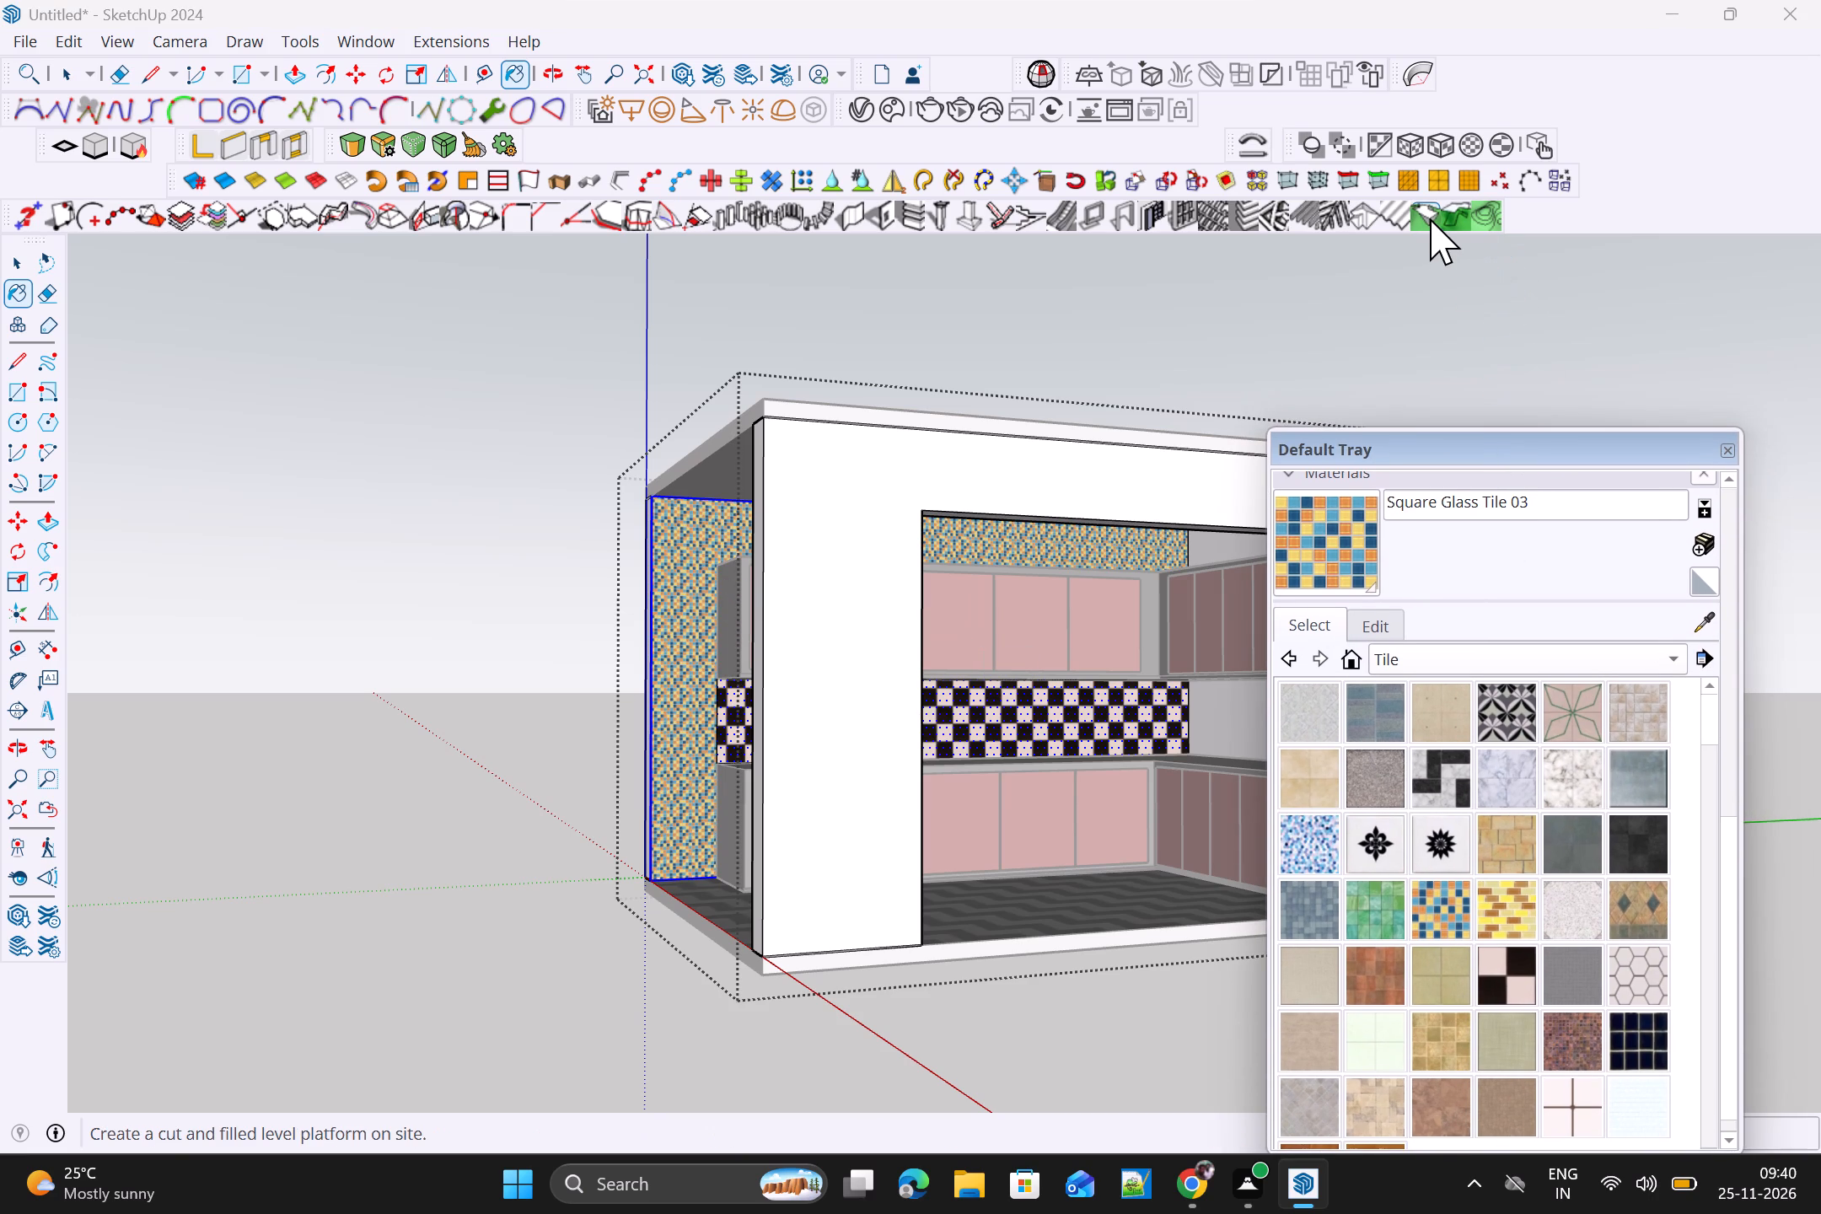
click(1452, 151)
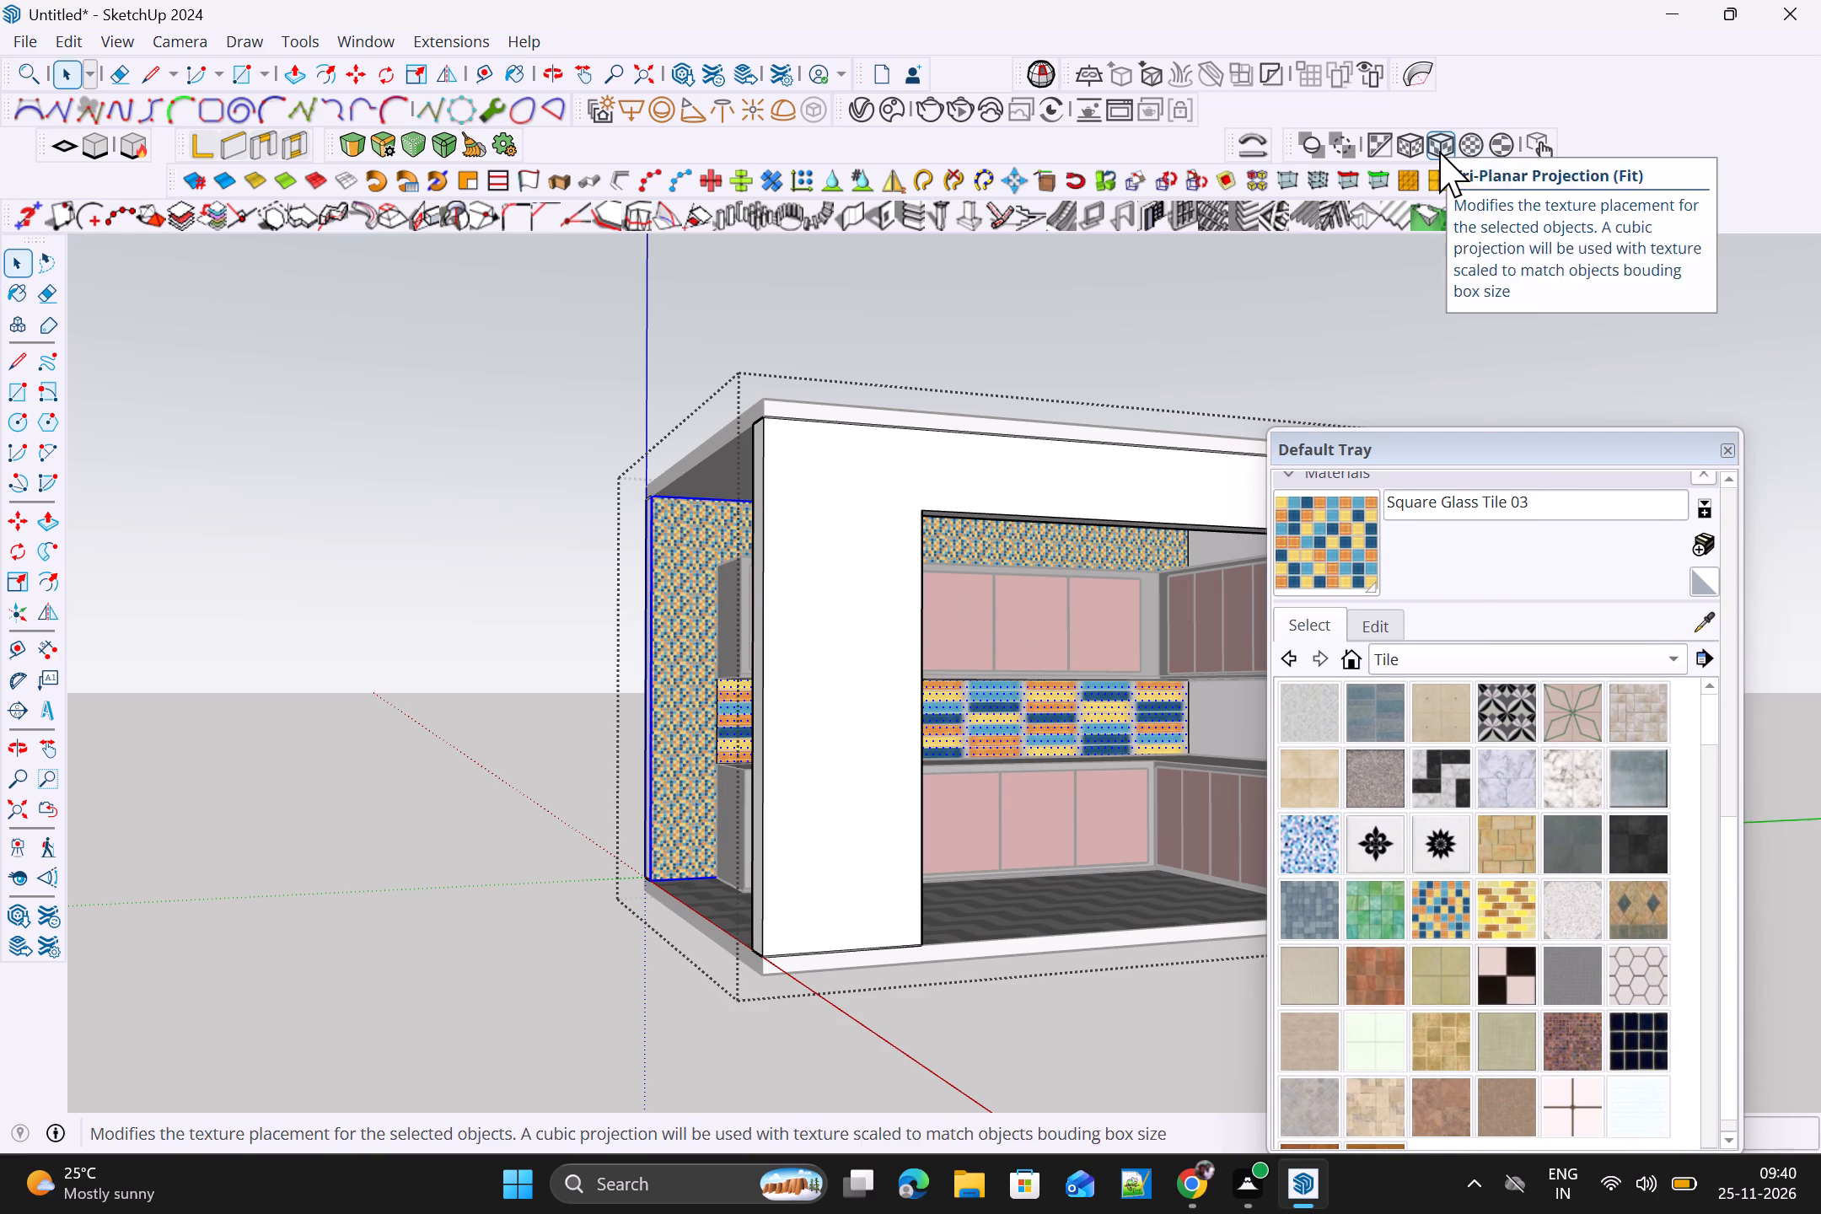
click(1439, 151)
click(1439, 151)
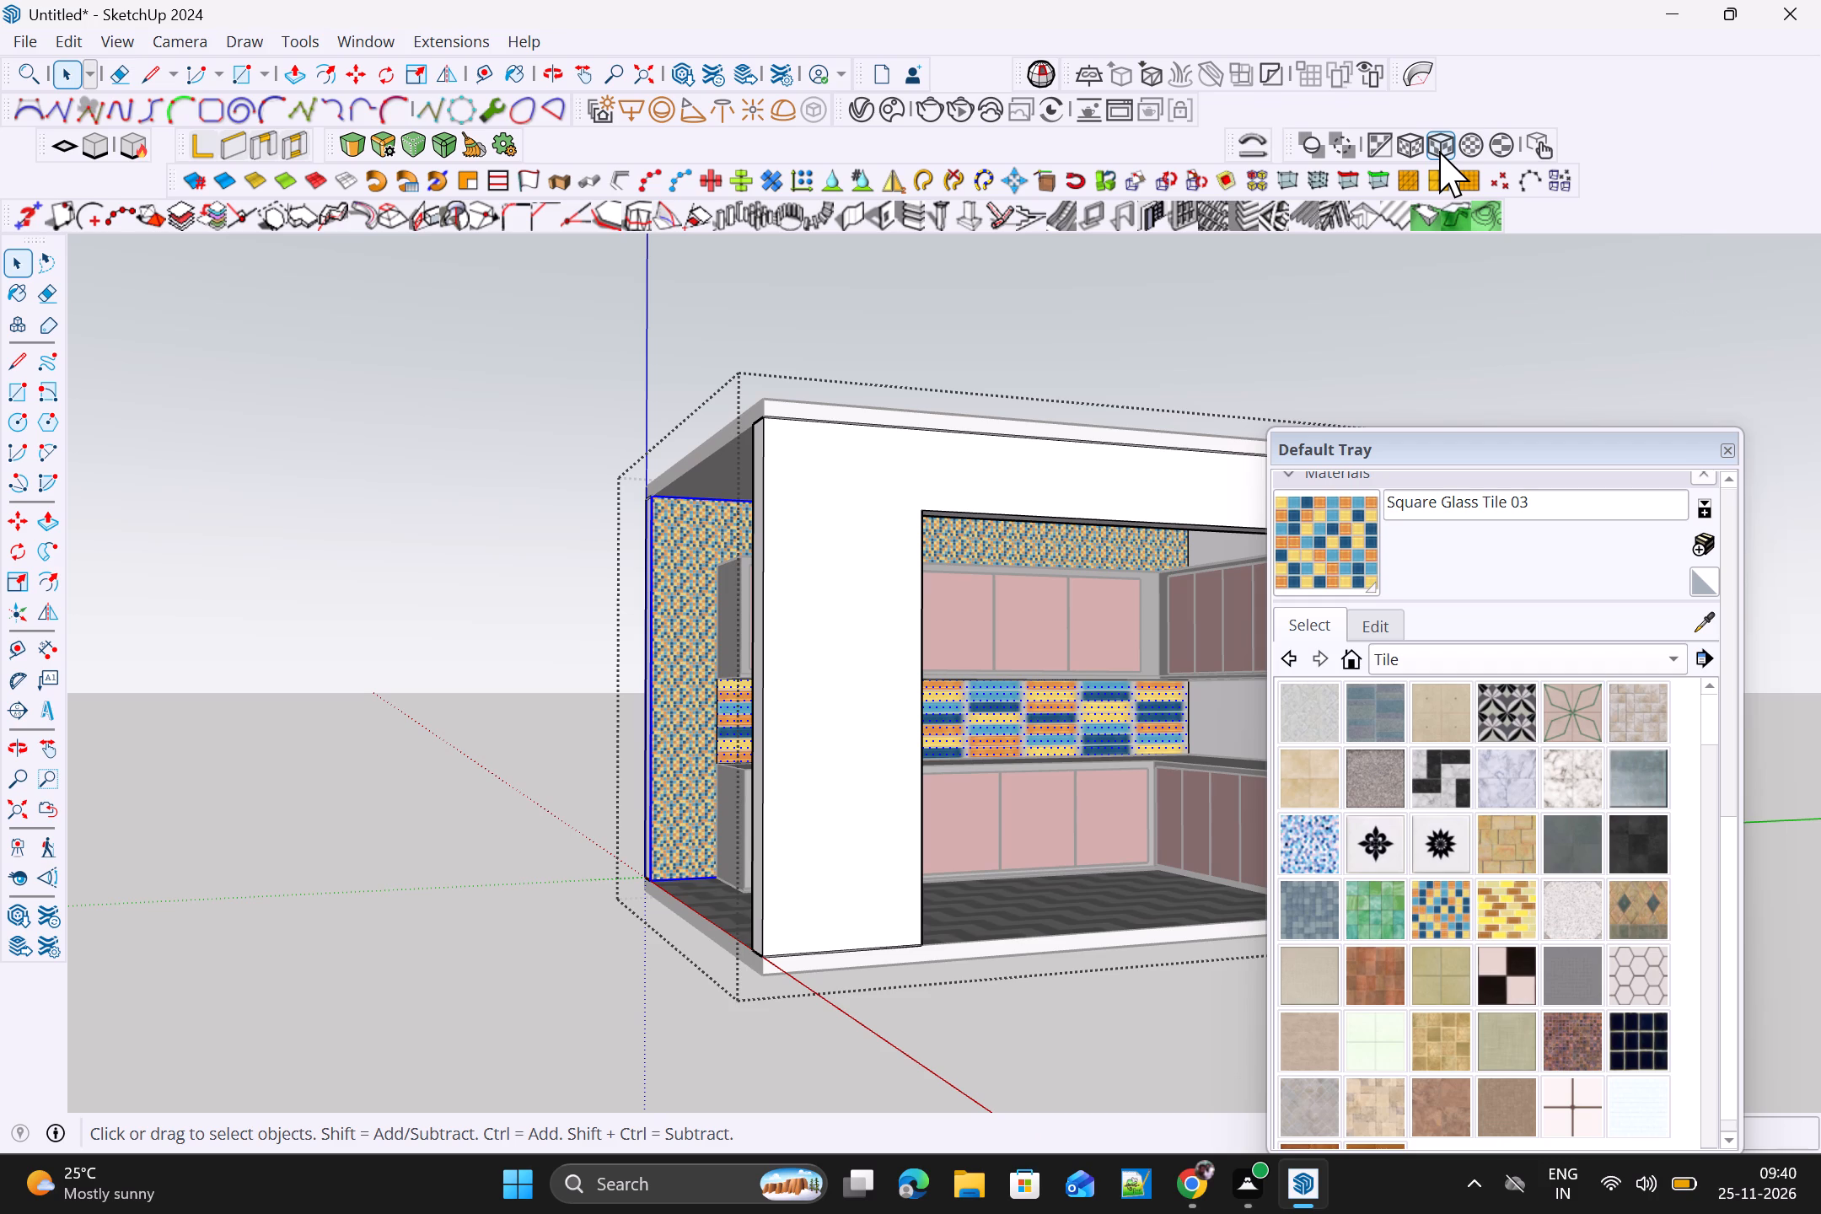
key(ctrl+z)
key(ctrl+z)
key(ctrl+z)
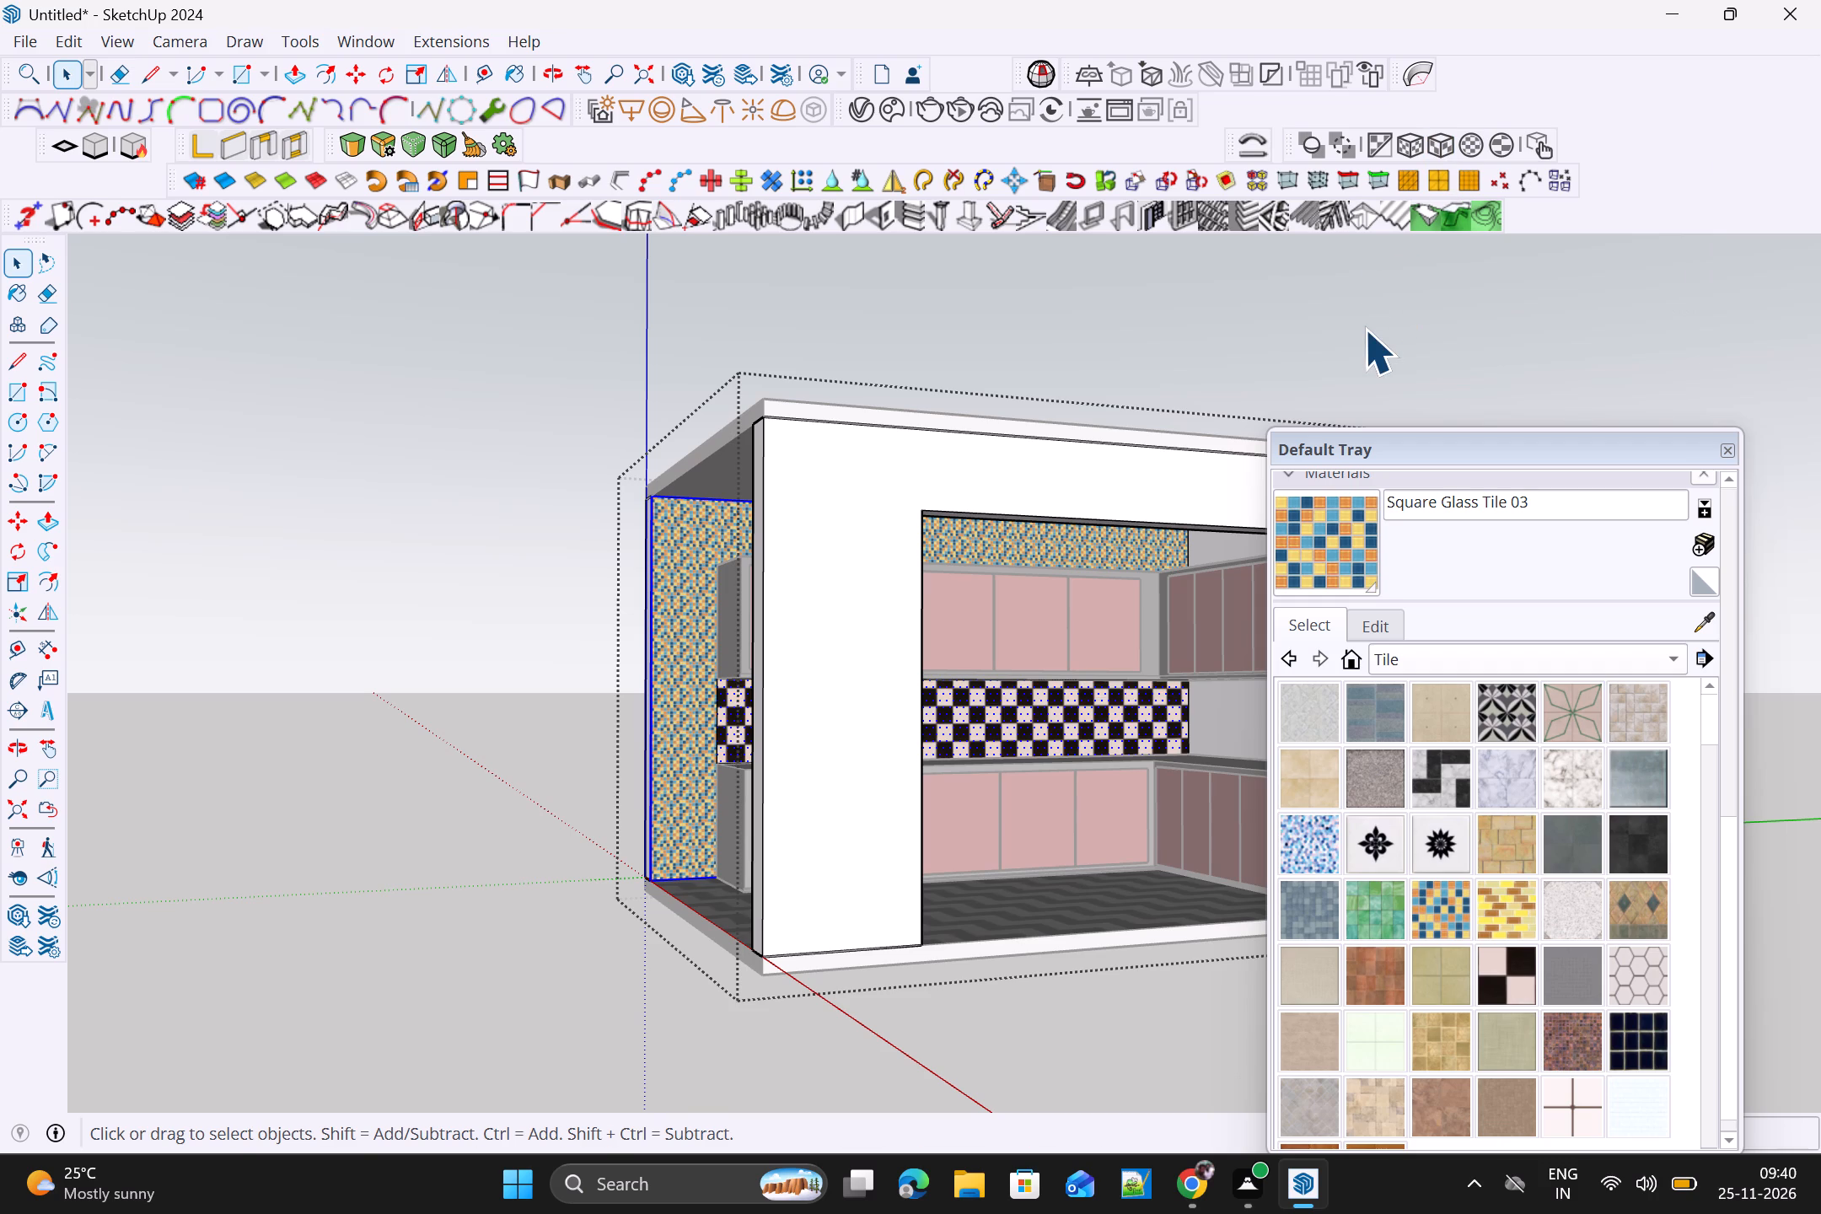
Apply V-Ray Tri-Planar Projection (Fit) to the glass-tiled rear wall face around the backsplash and leave the wall group.
click(685, 634)
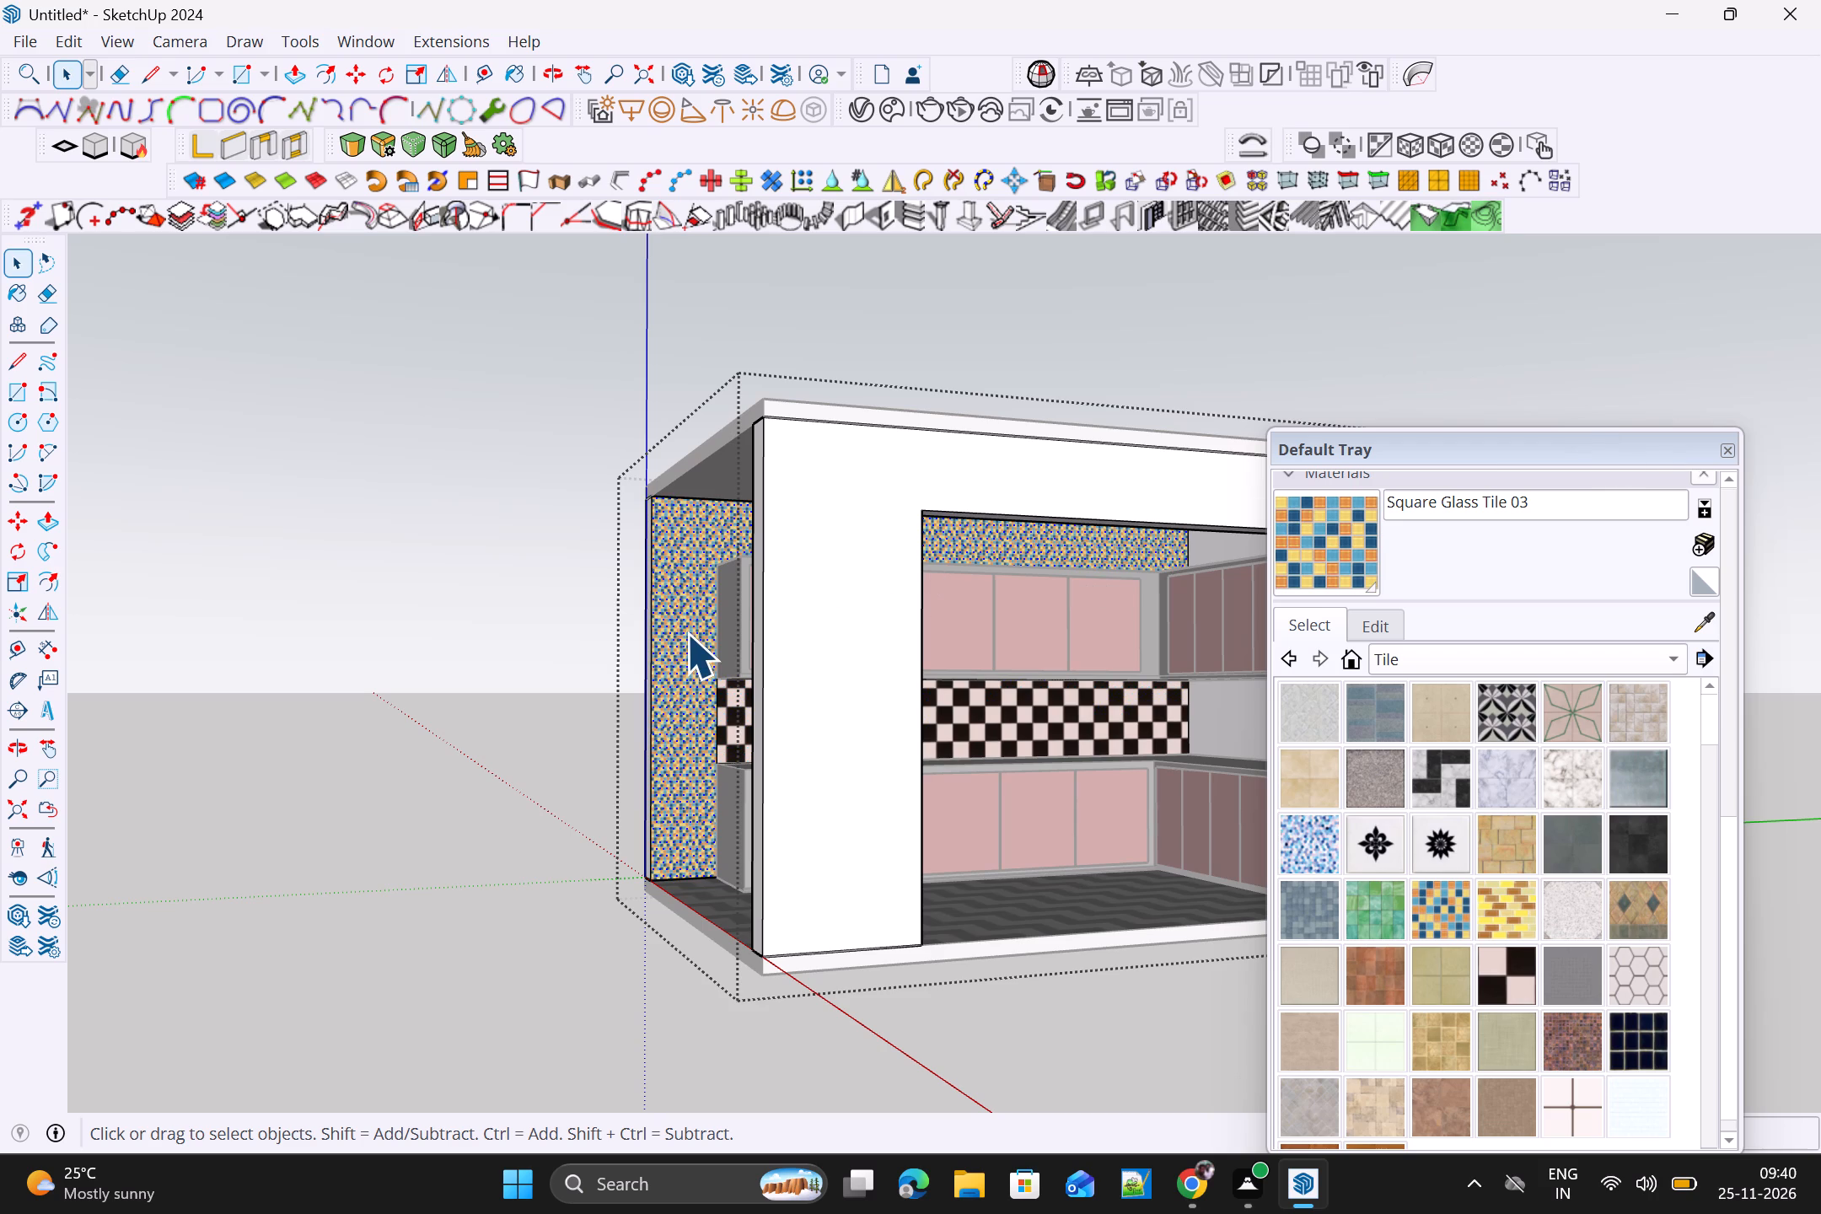
click(1448, 151)
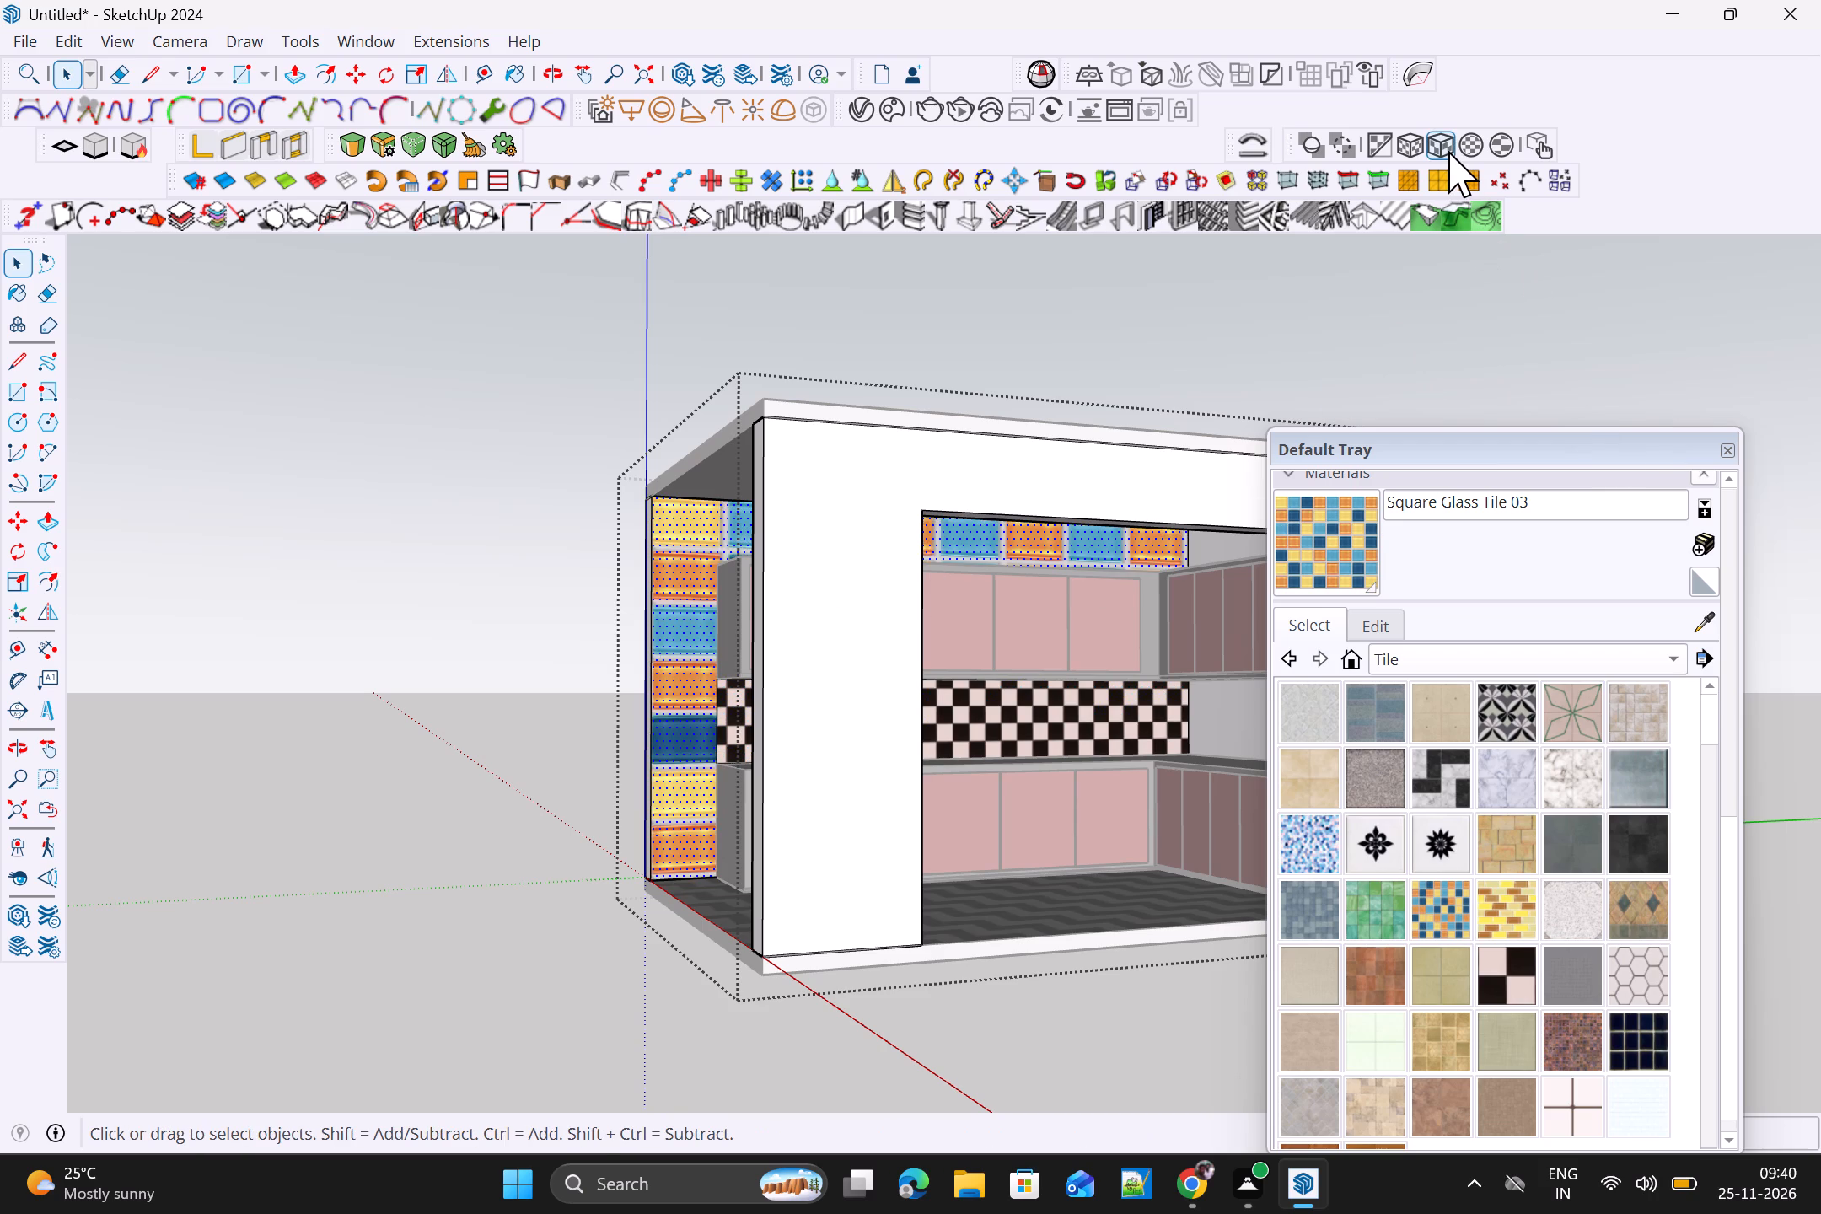
scroll(998, 774, down, 3)
drag(720, 973, 722, 957)
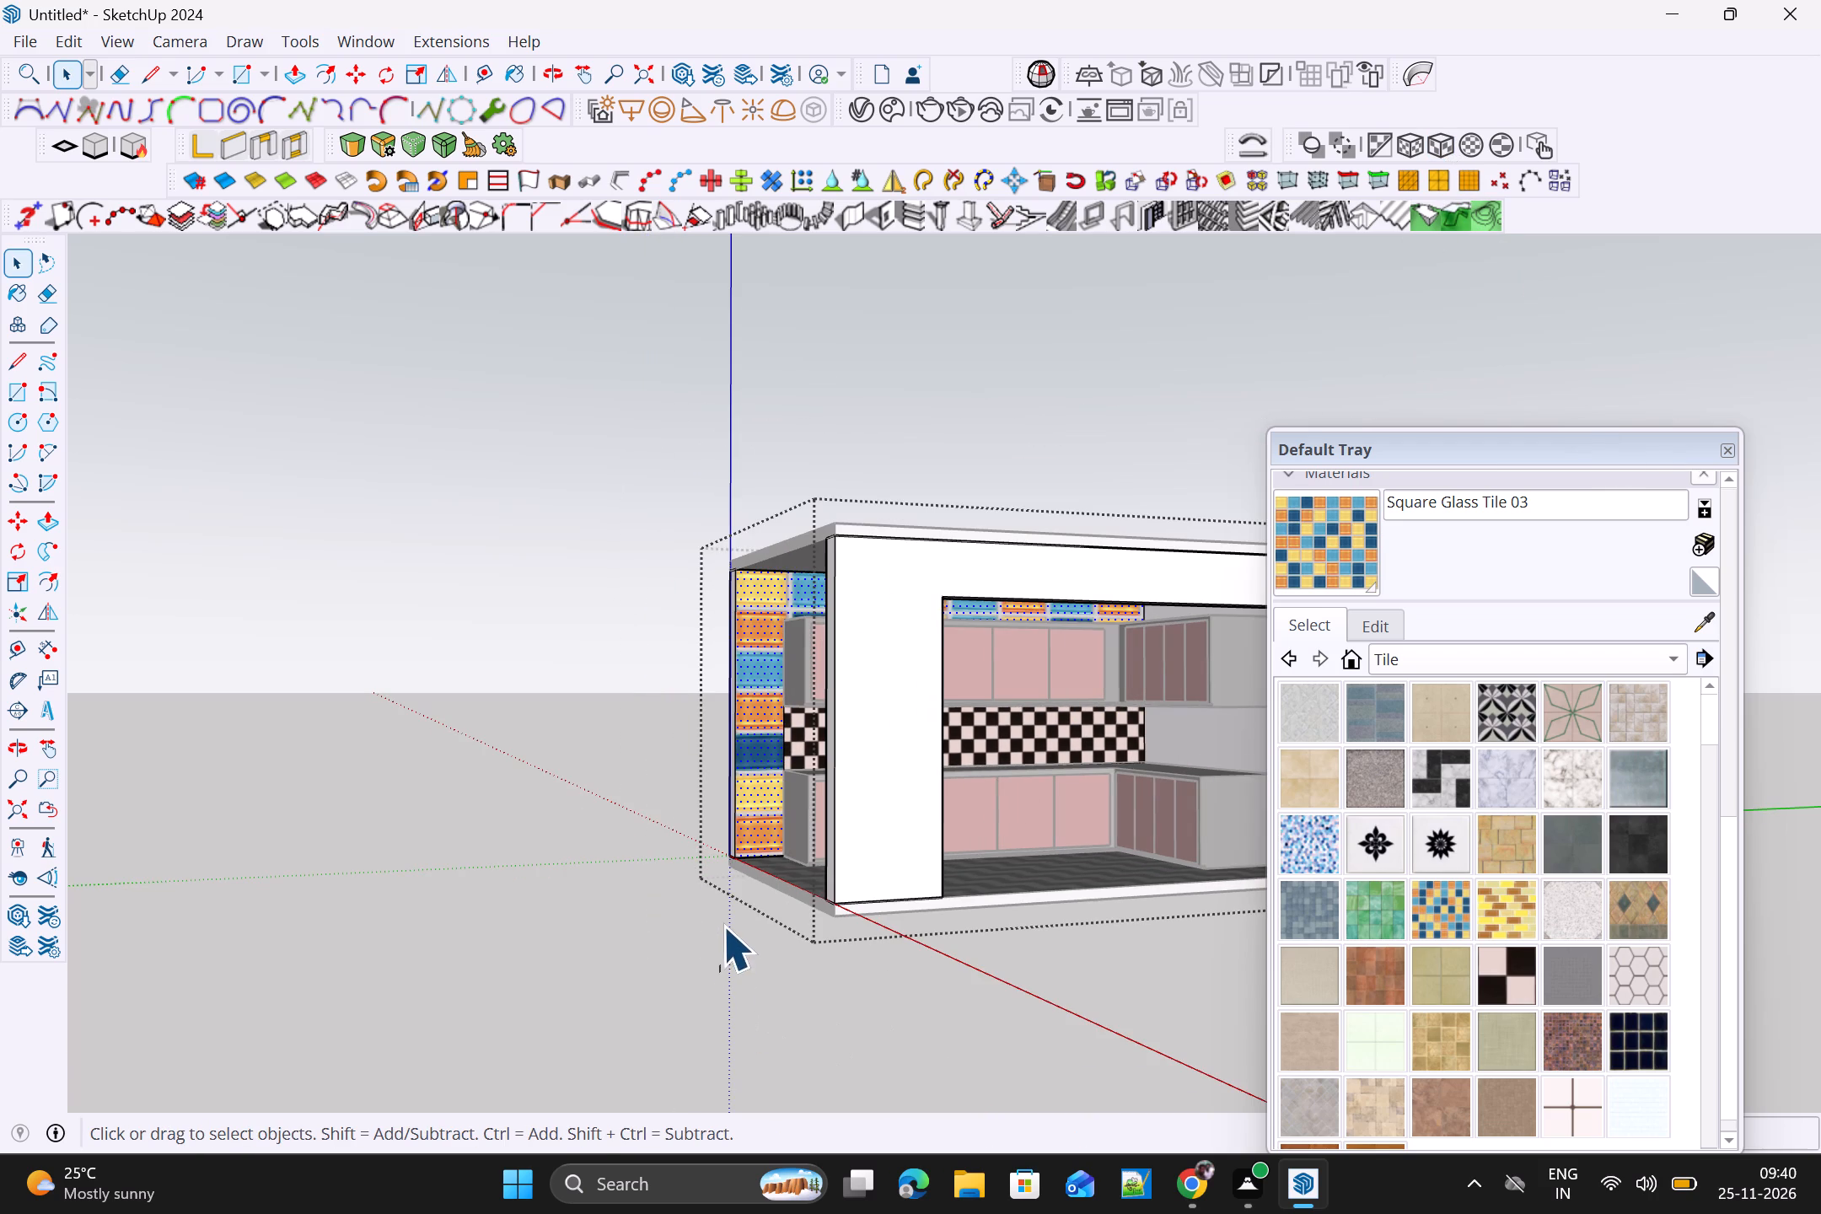
middle_drag(722, 926, 920, 963)
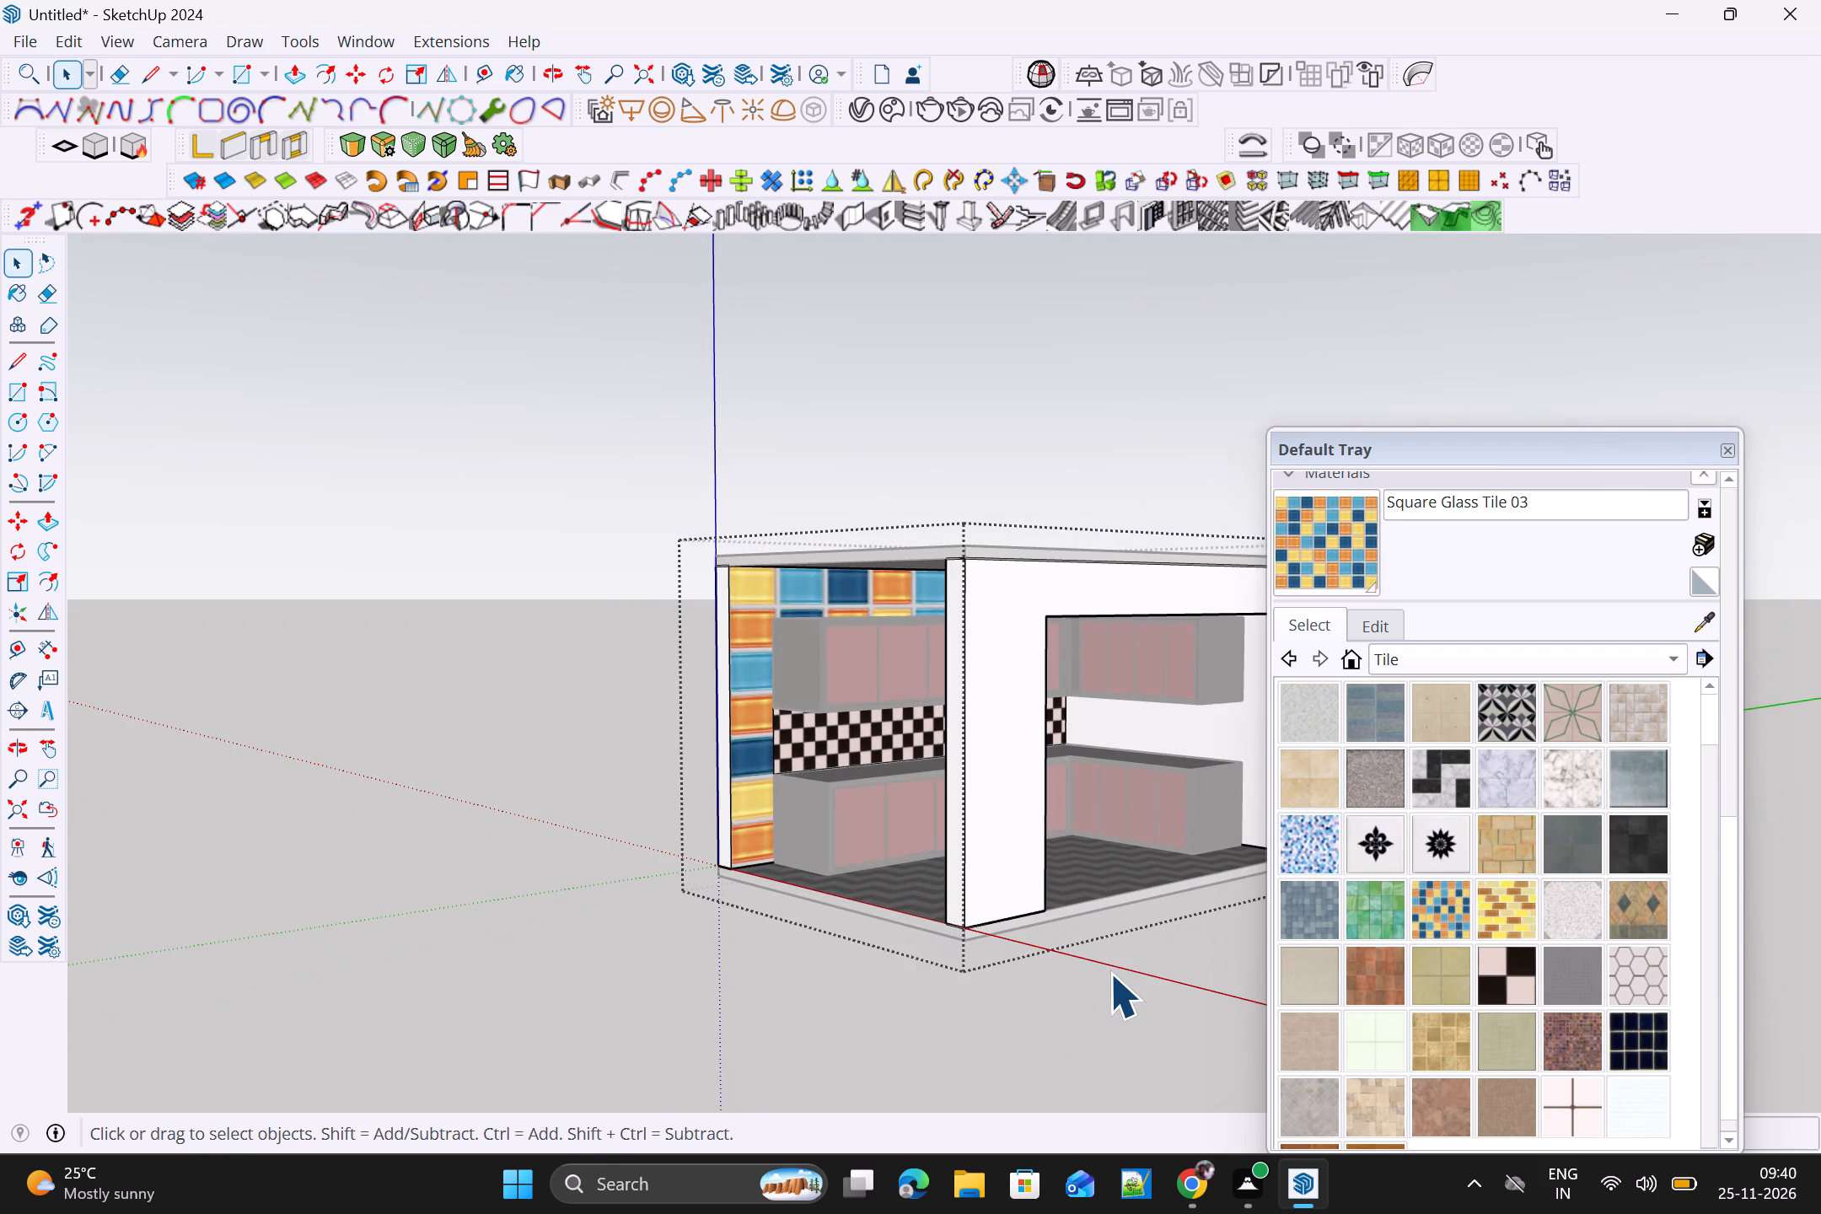
scroll(1124, 977, up, 3)
click(1101, 1044)
middle_drag(1100, 1045, 986, 1059)
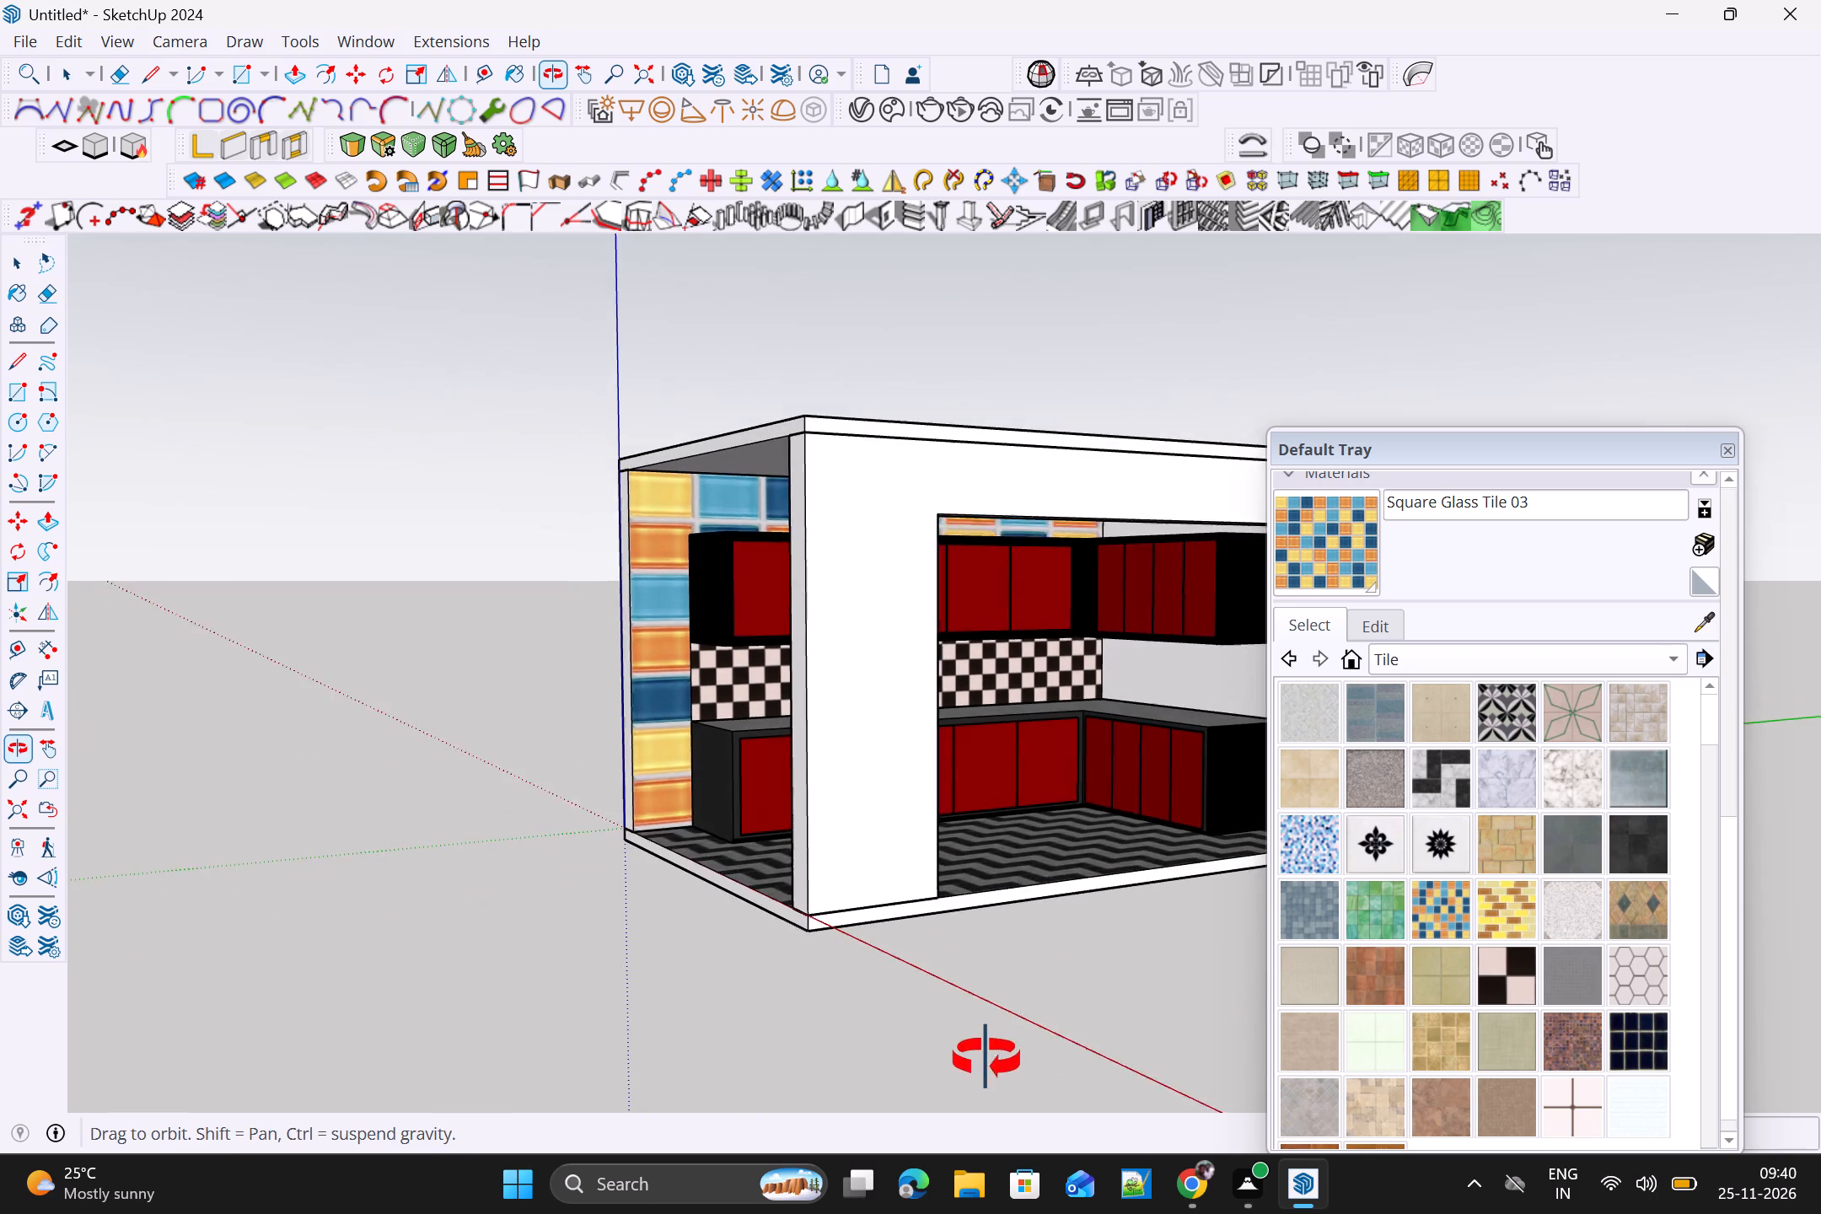
middle_drag(986, 1059, 1013, 1087)
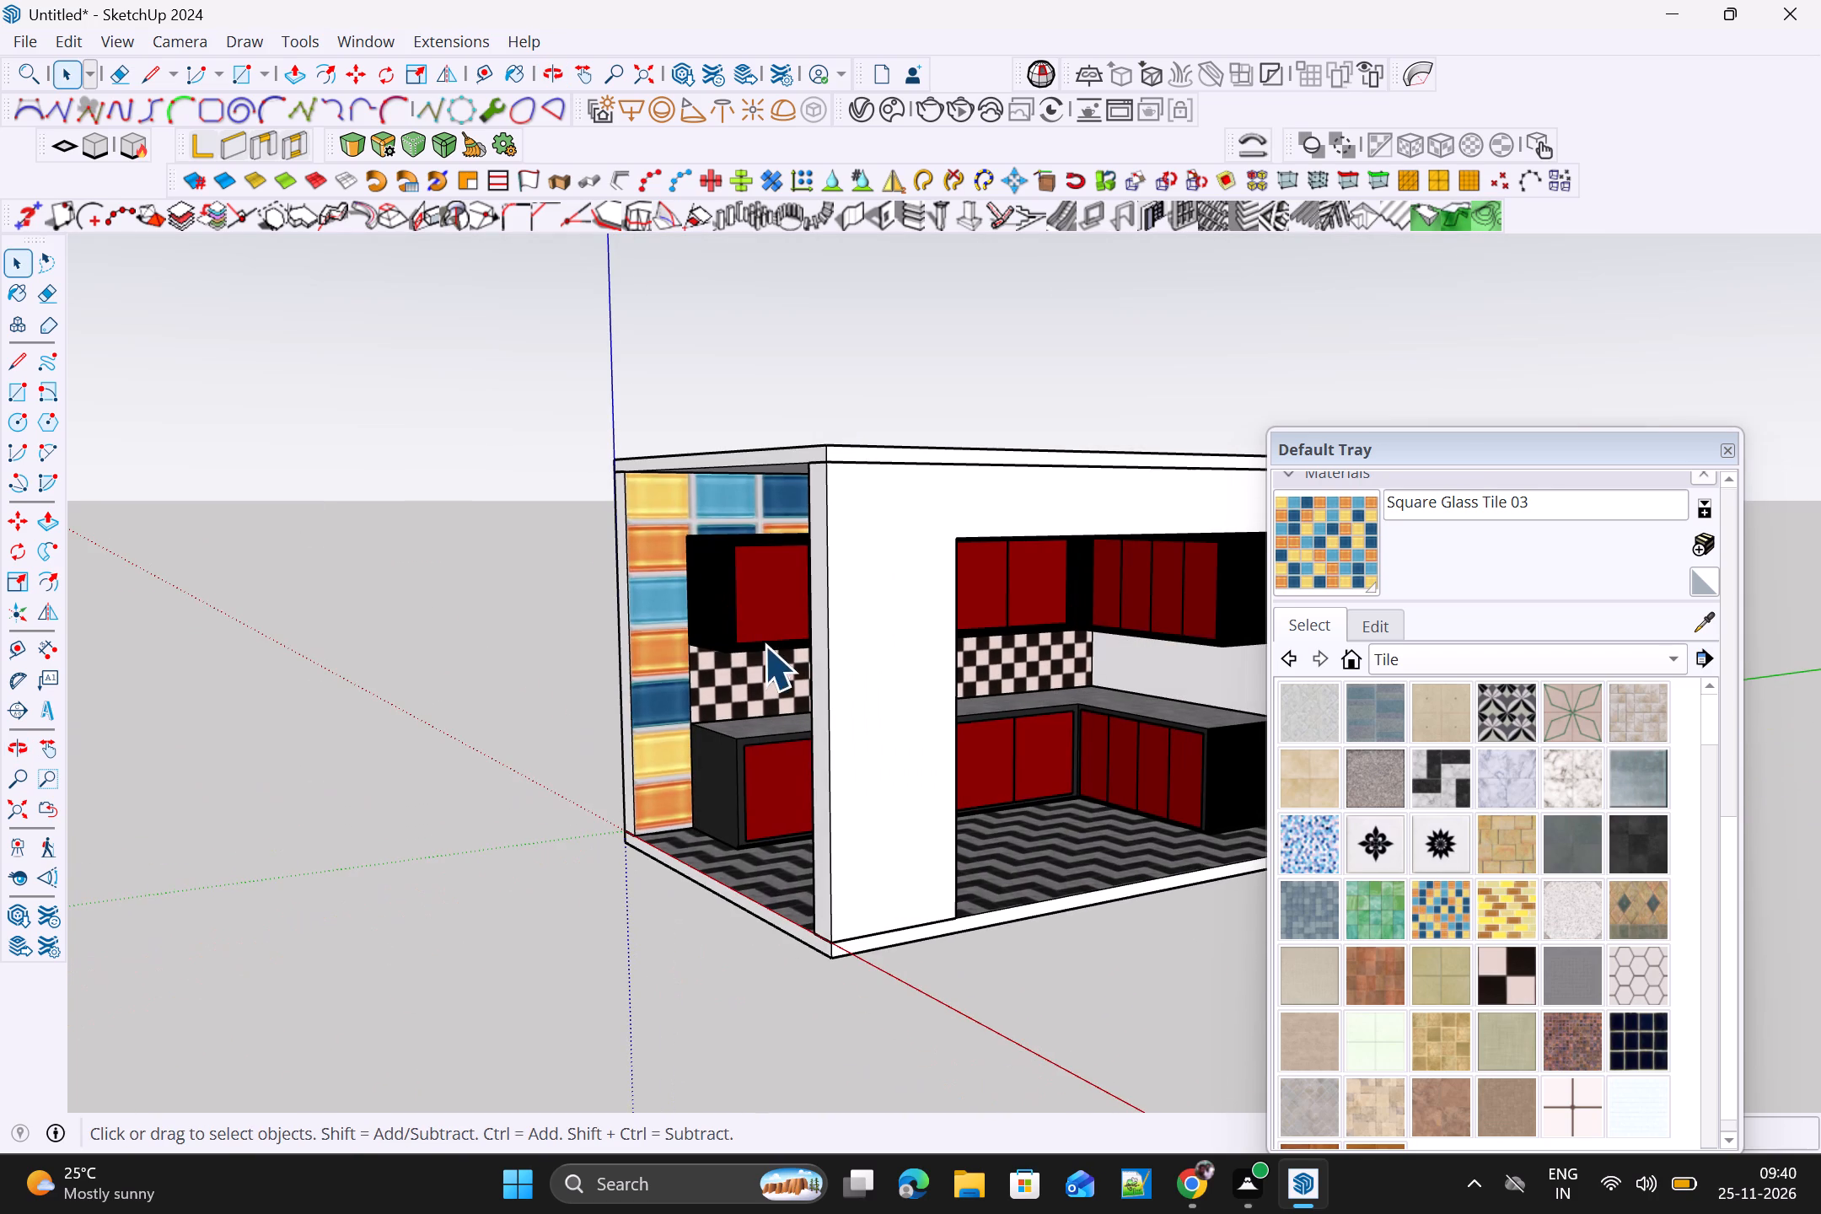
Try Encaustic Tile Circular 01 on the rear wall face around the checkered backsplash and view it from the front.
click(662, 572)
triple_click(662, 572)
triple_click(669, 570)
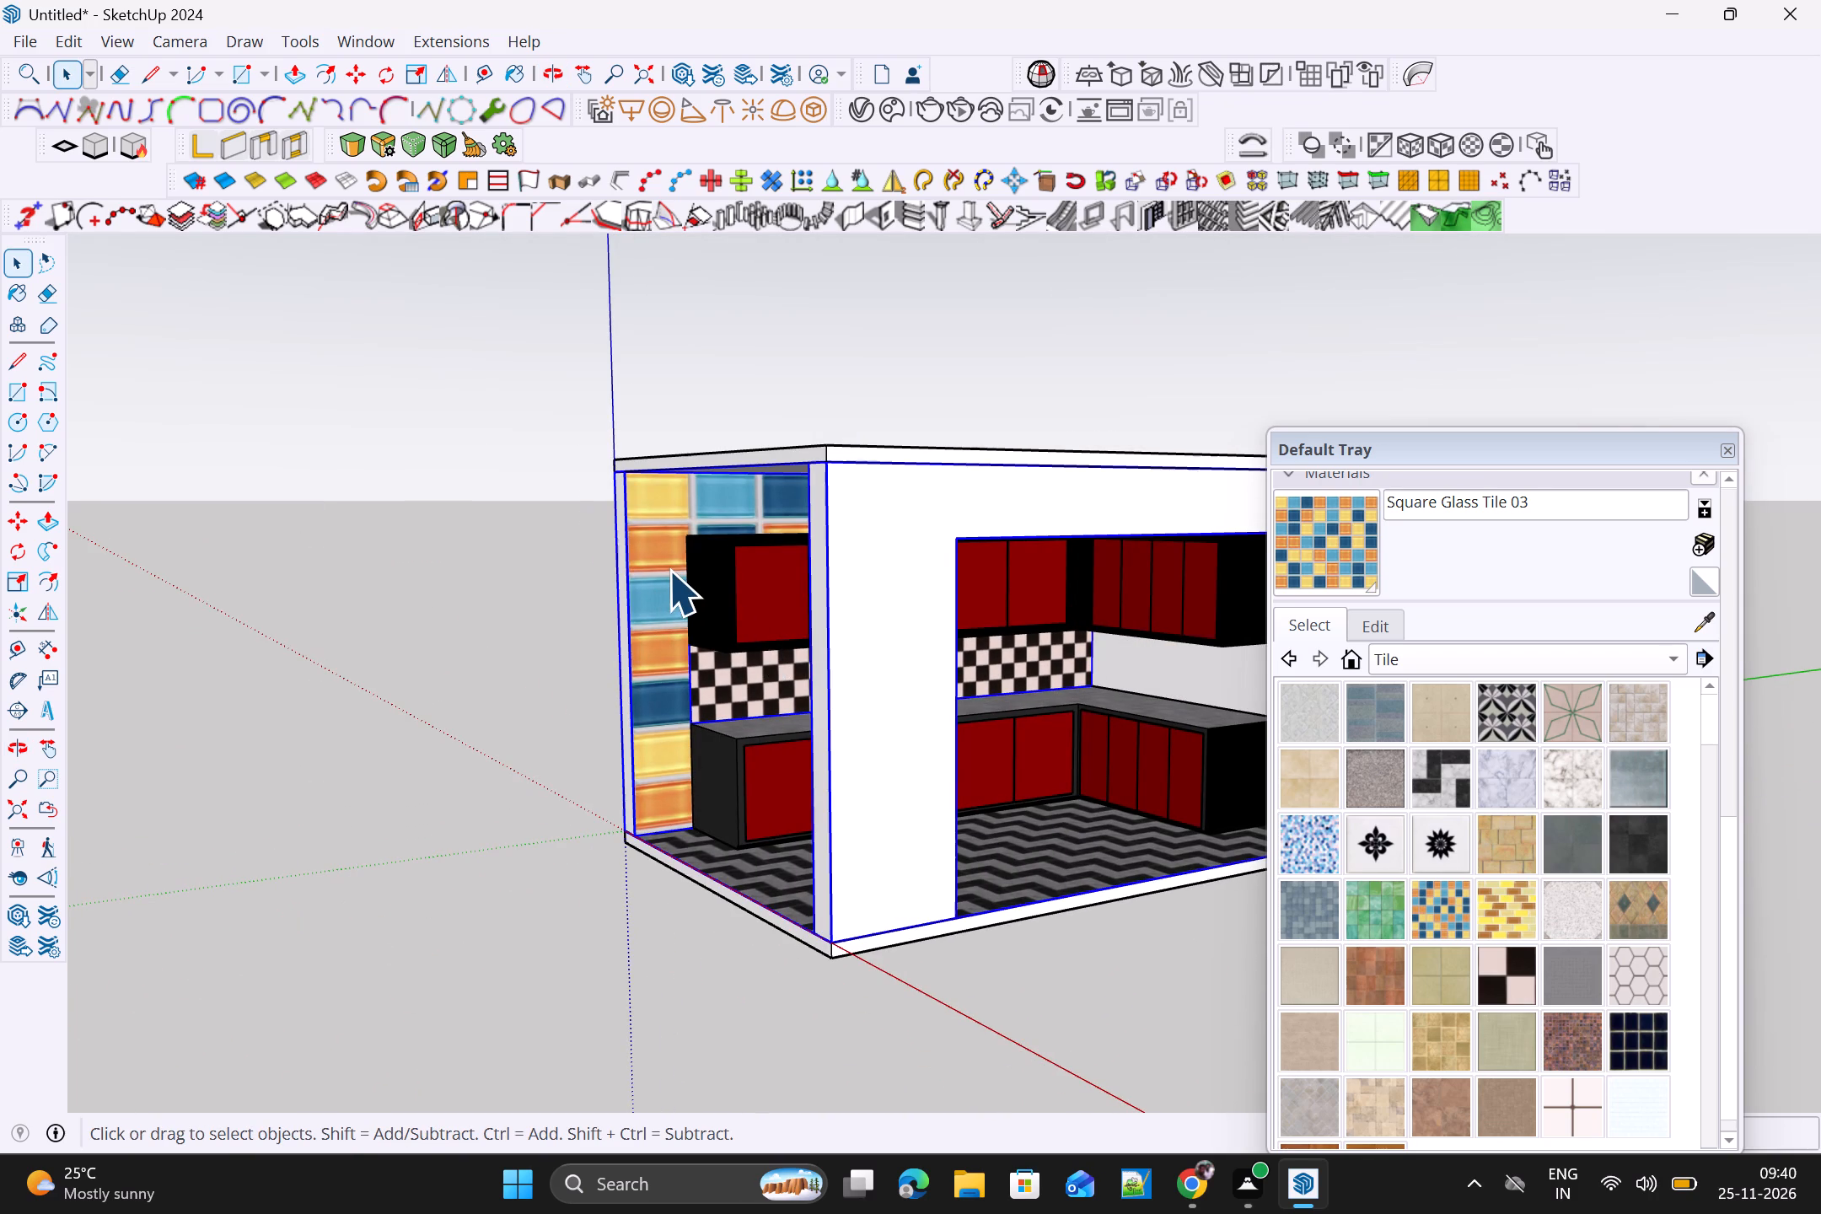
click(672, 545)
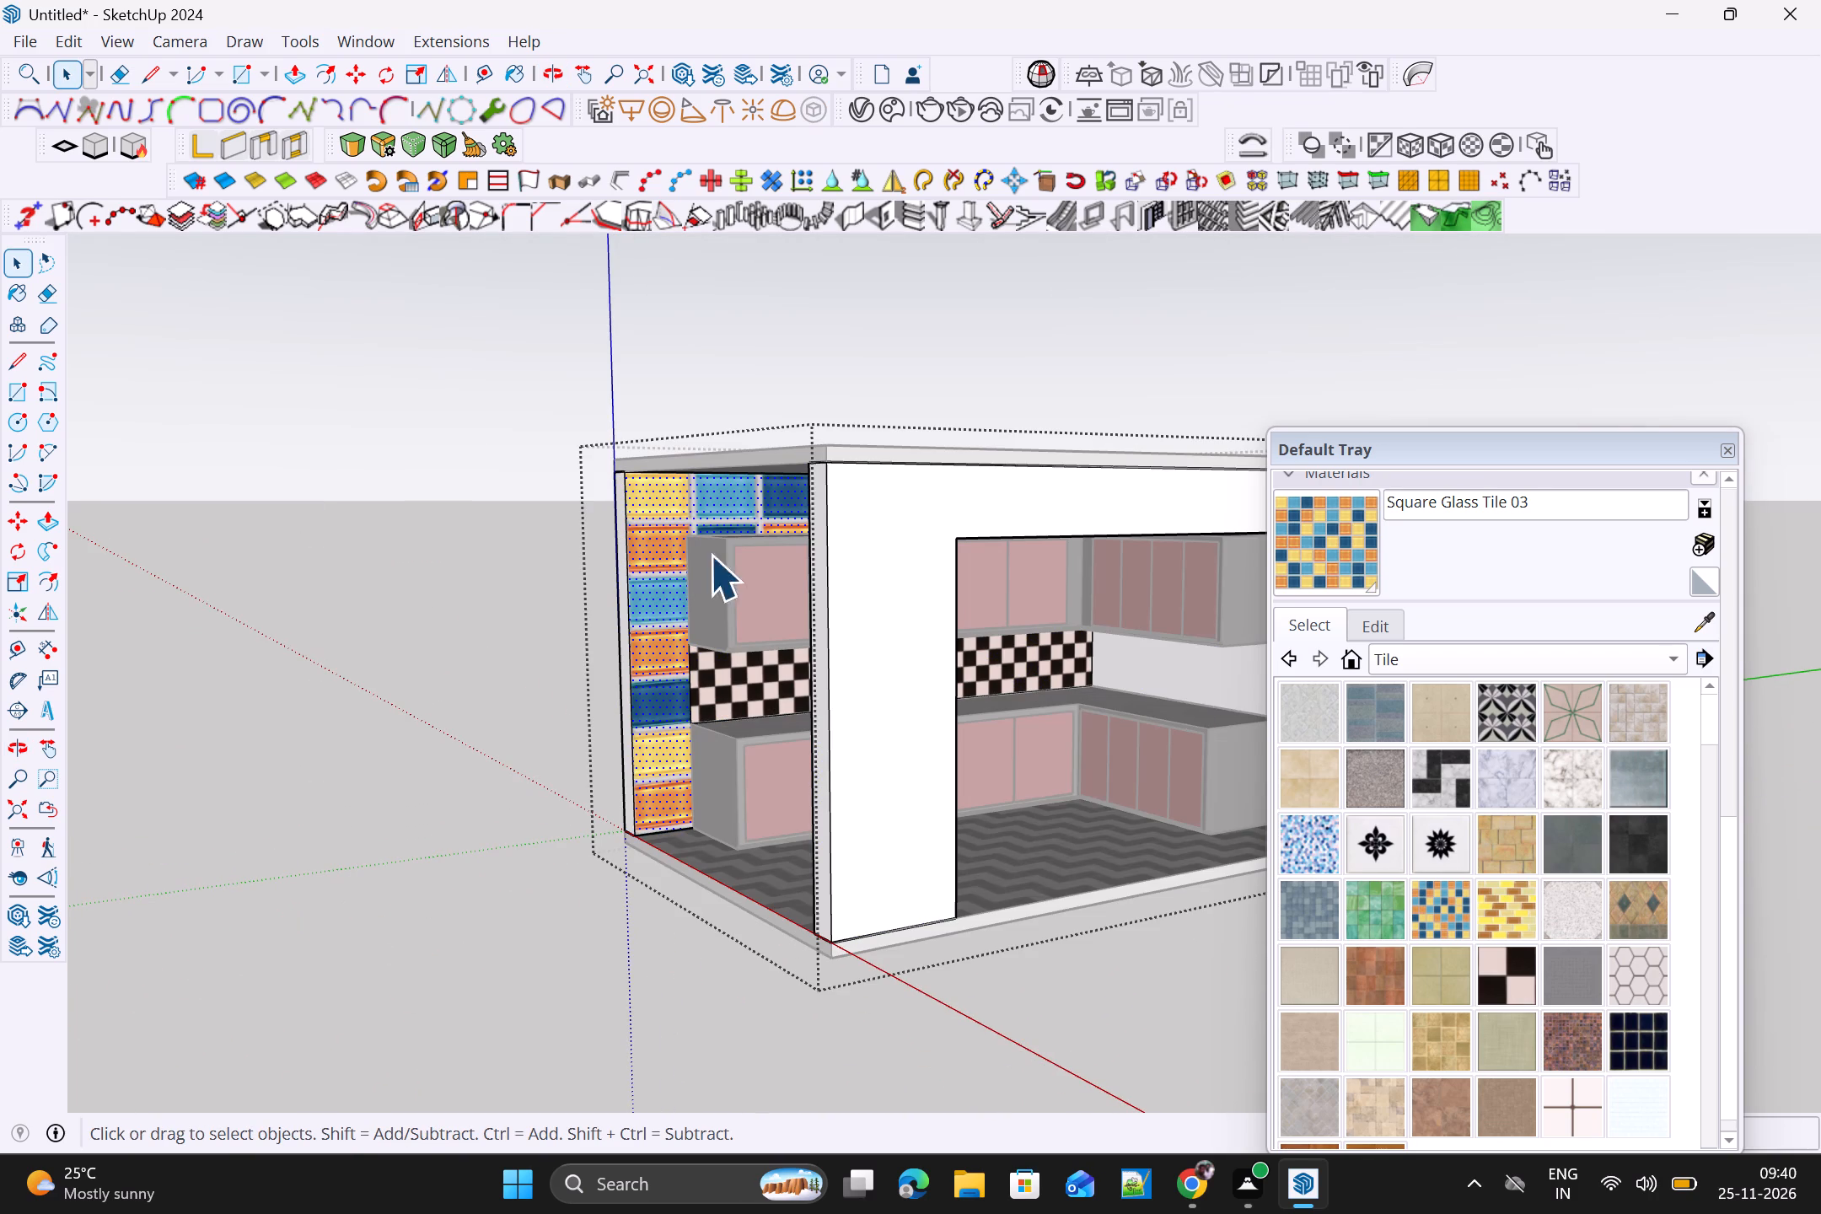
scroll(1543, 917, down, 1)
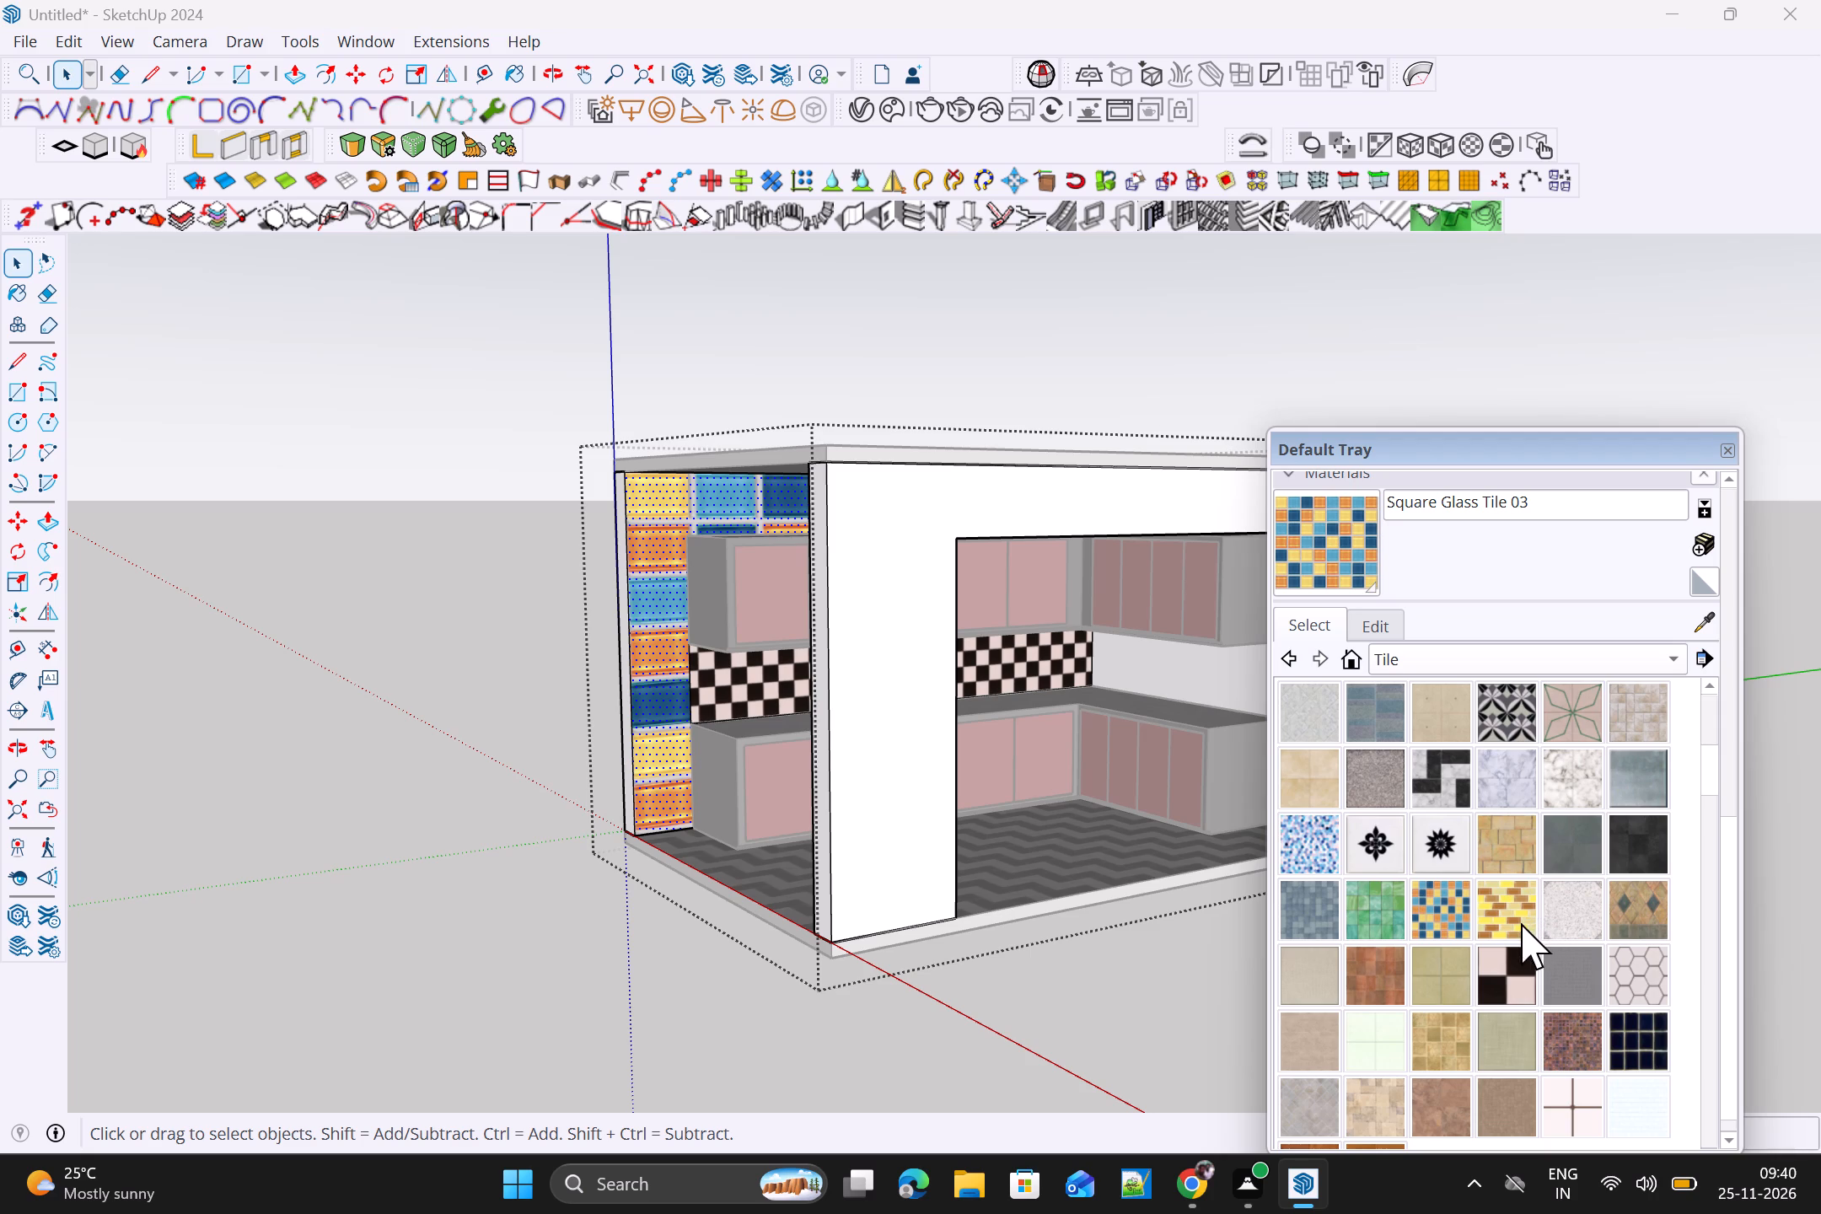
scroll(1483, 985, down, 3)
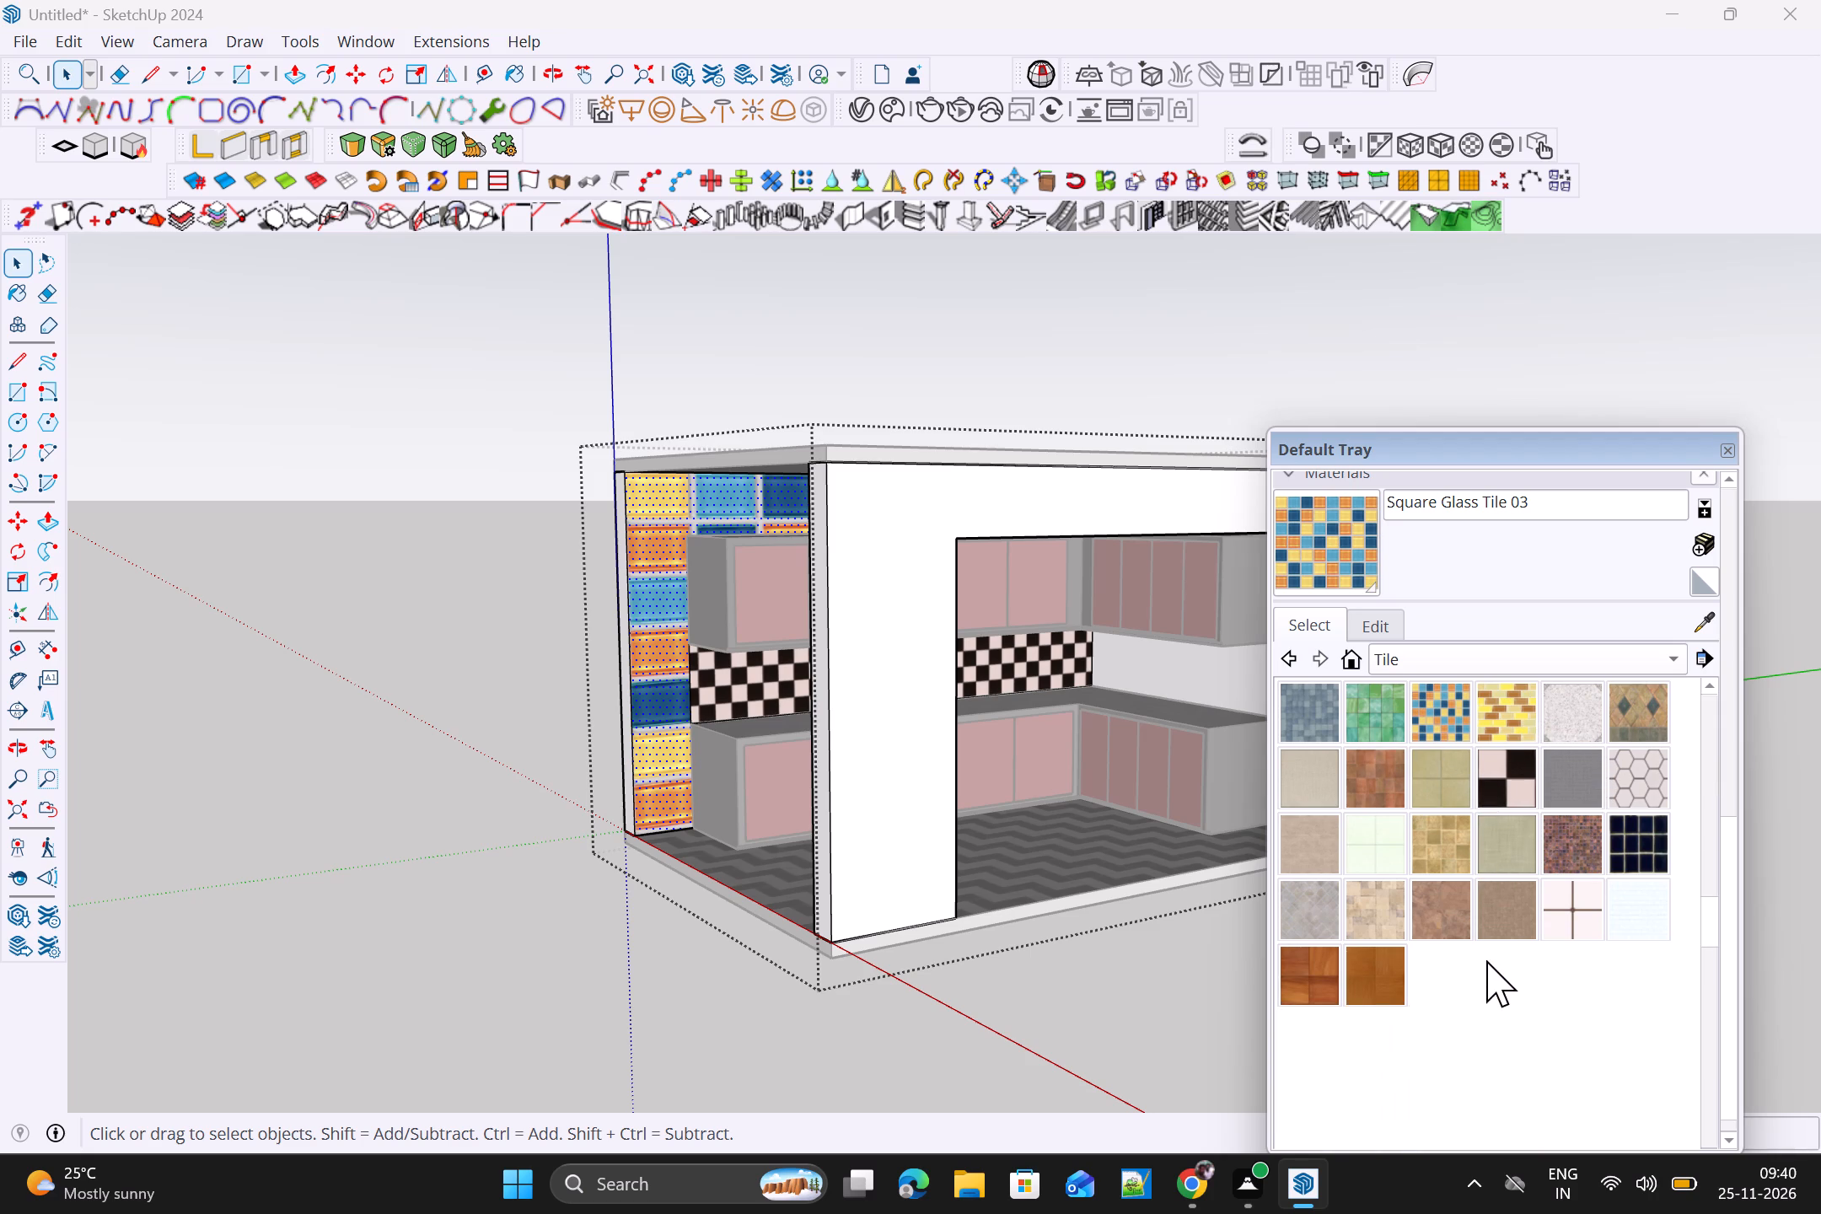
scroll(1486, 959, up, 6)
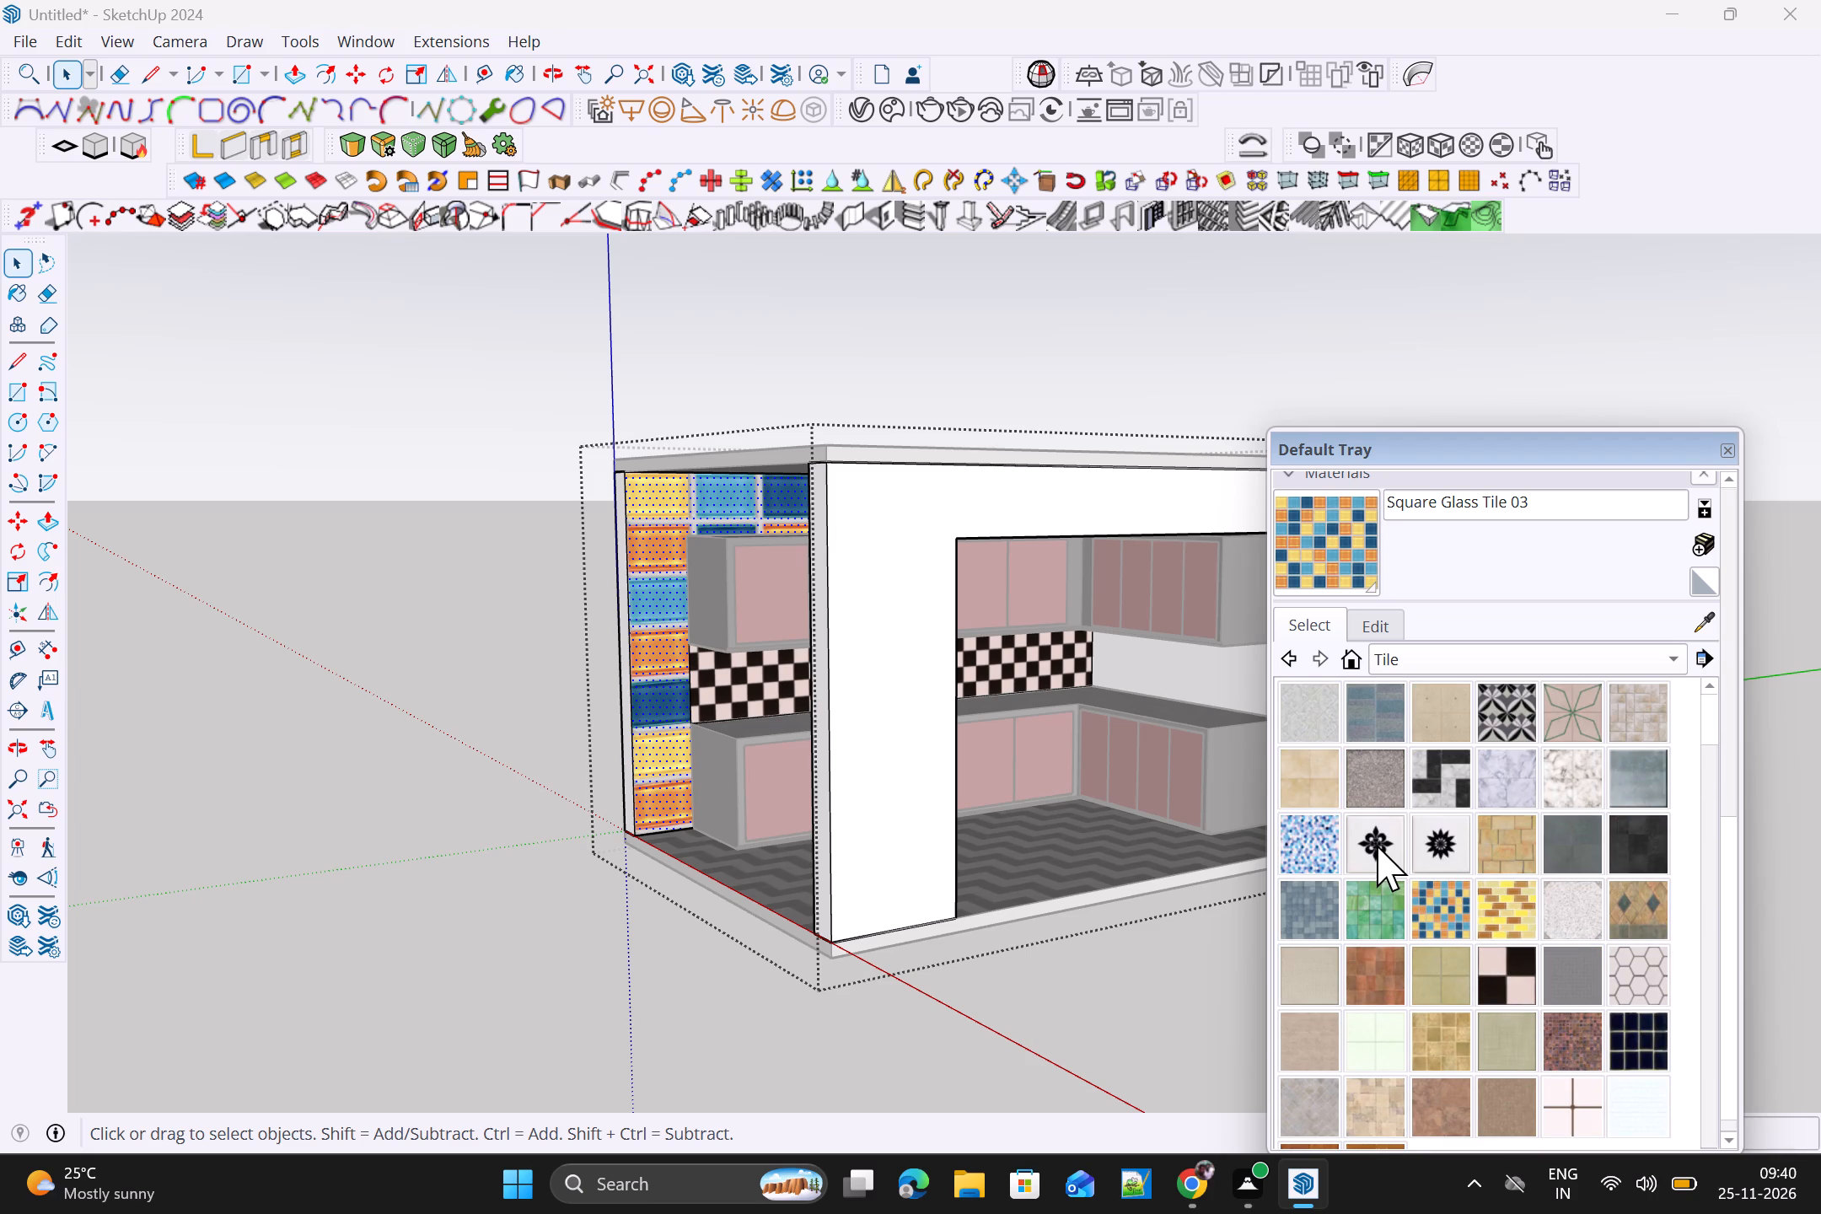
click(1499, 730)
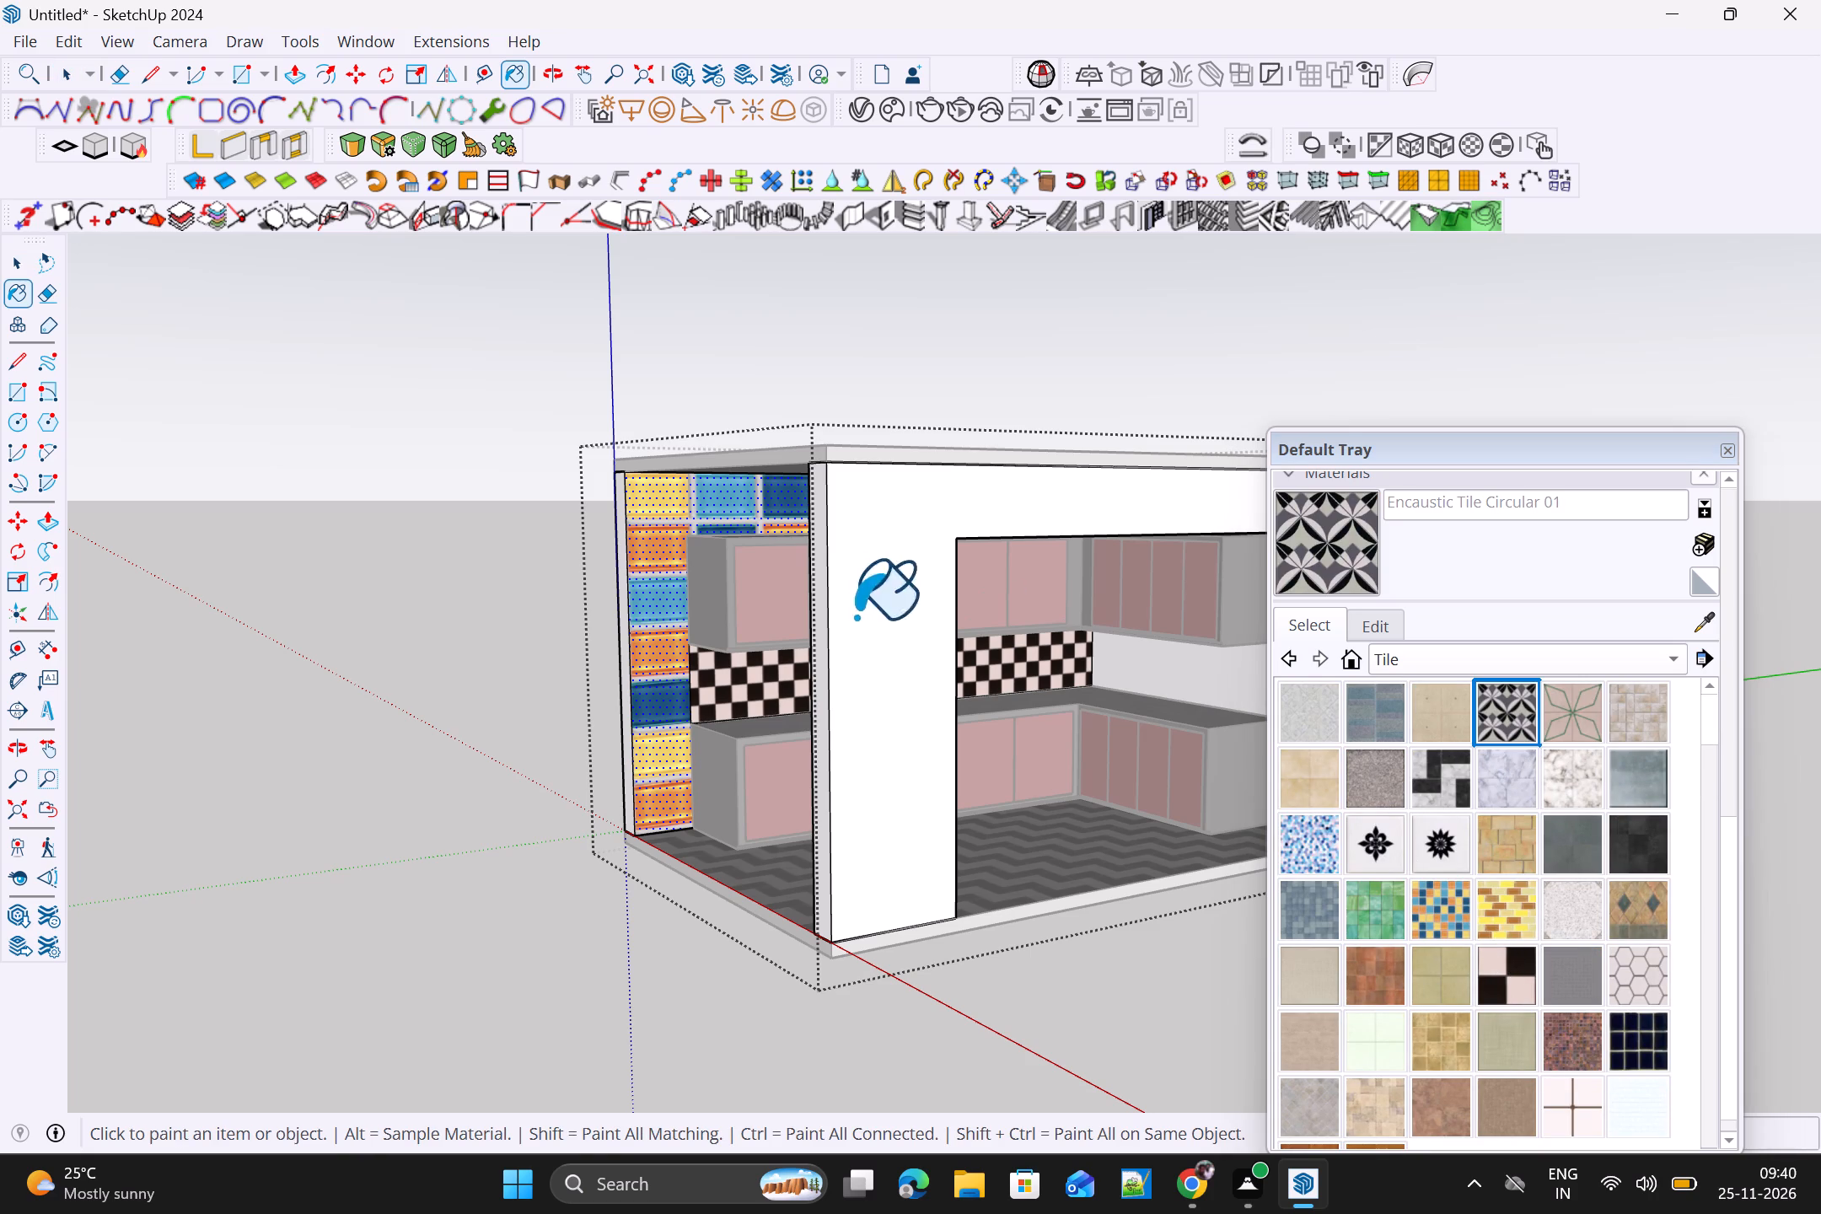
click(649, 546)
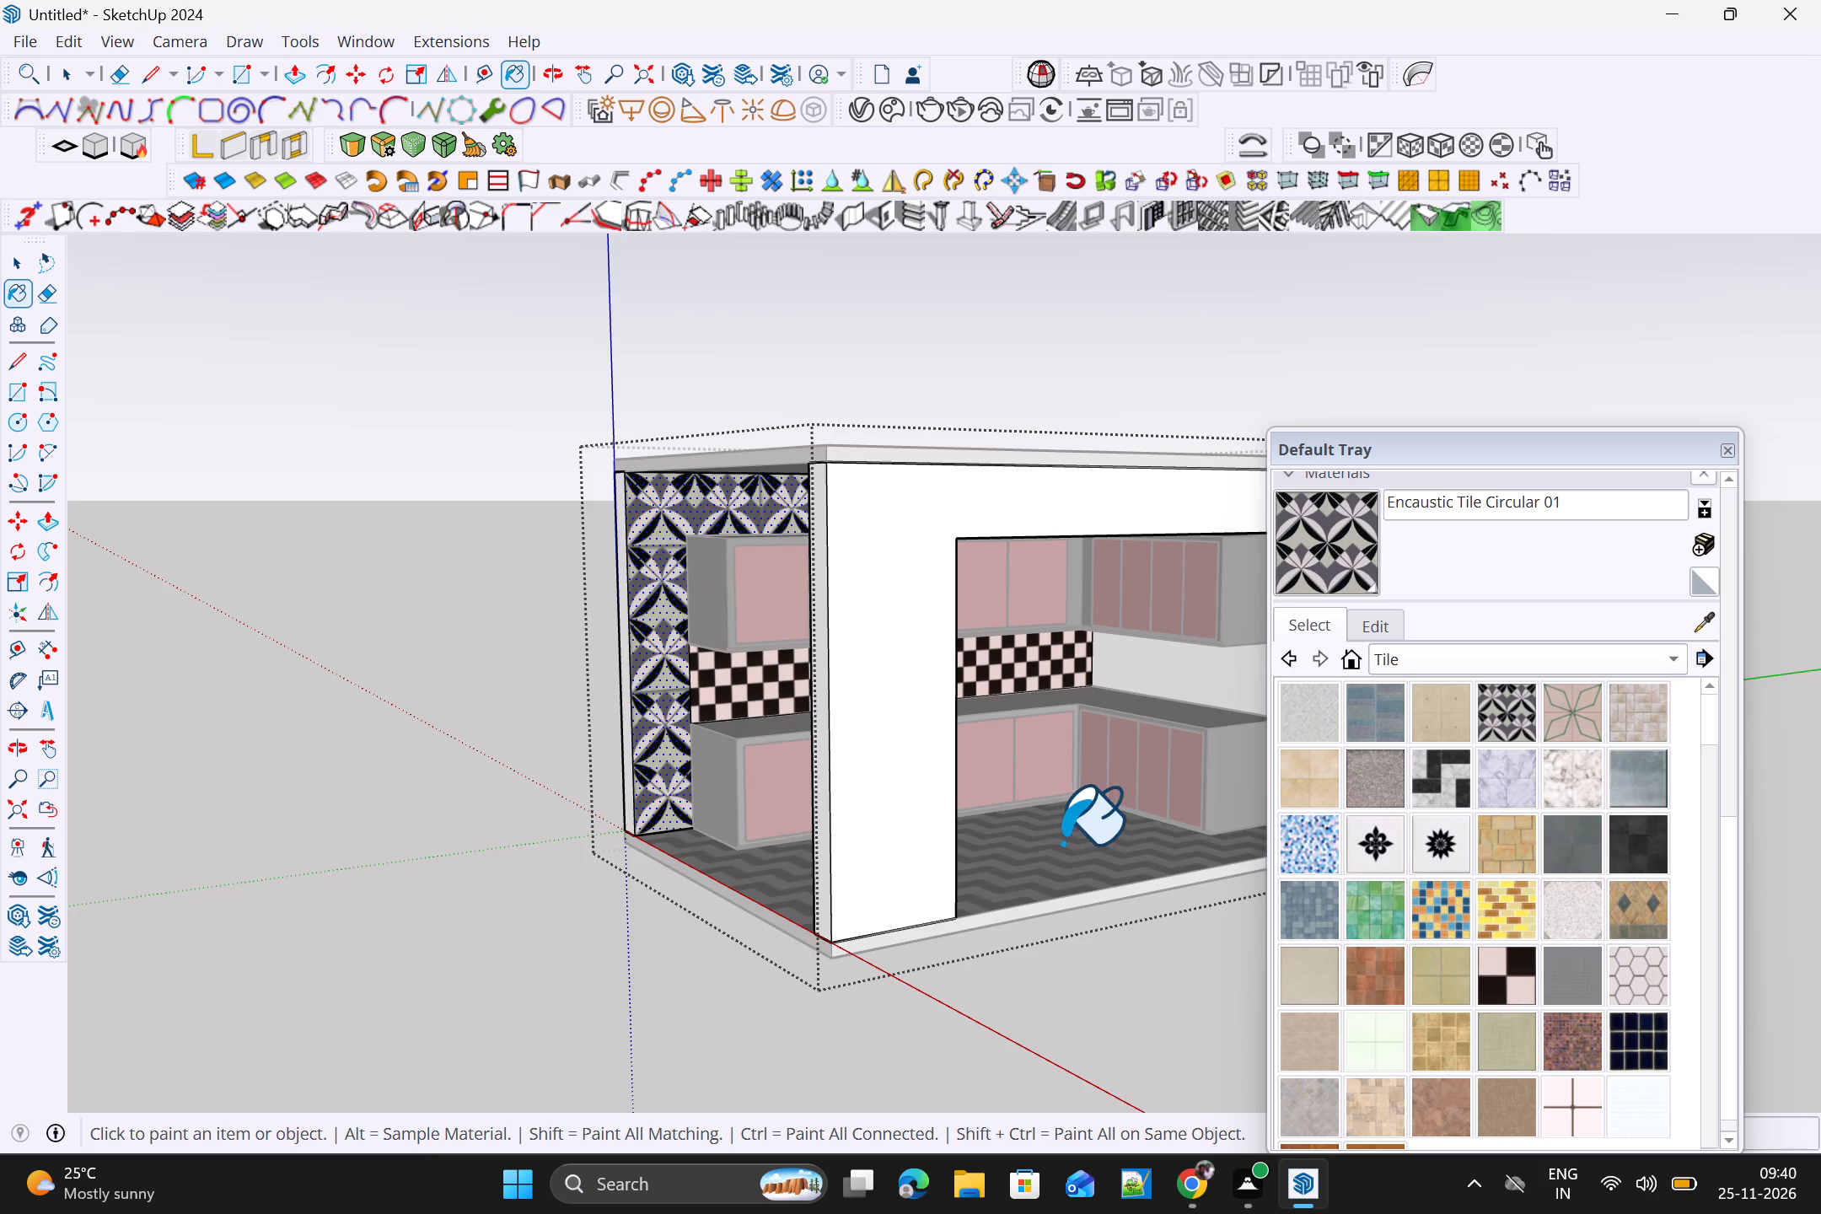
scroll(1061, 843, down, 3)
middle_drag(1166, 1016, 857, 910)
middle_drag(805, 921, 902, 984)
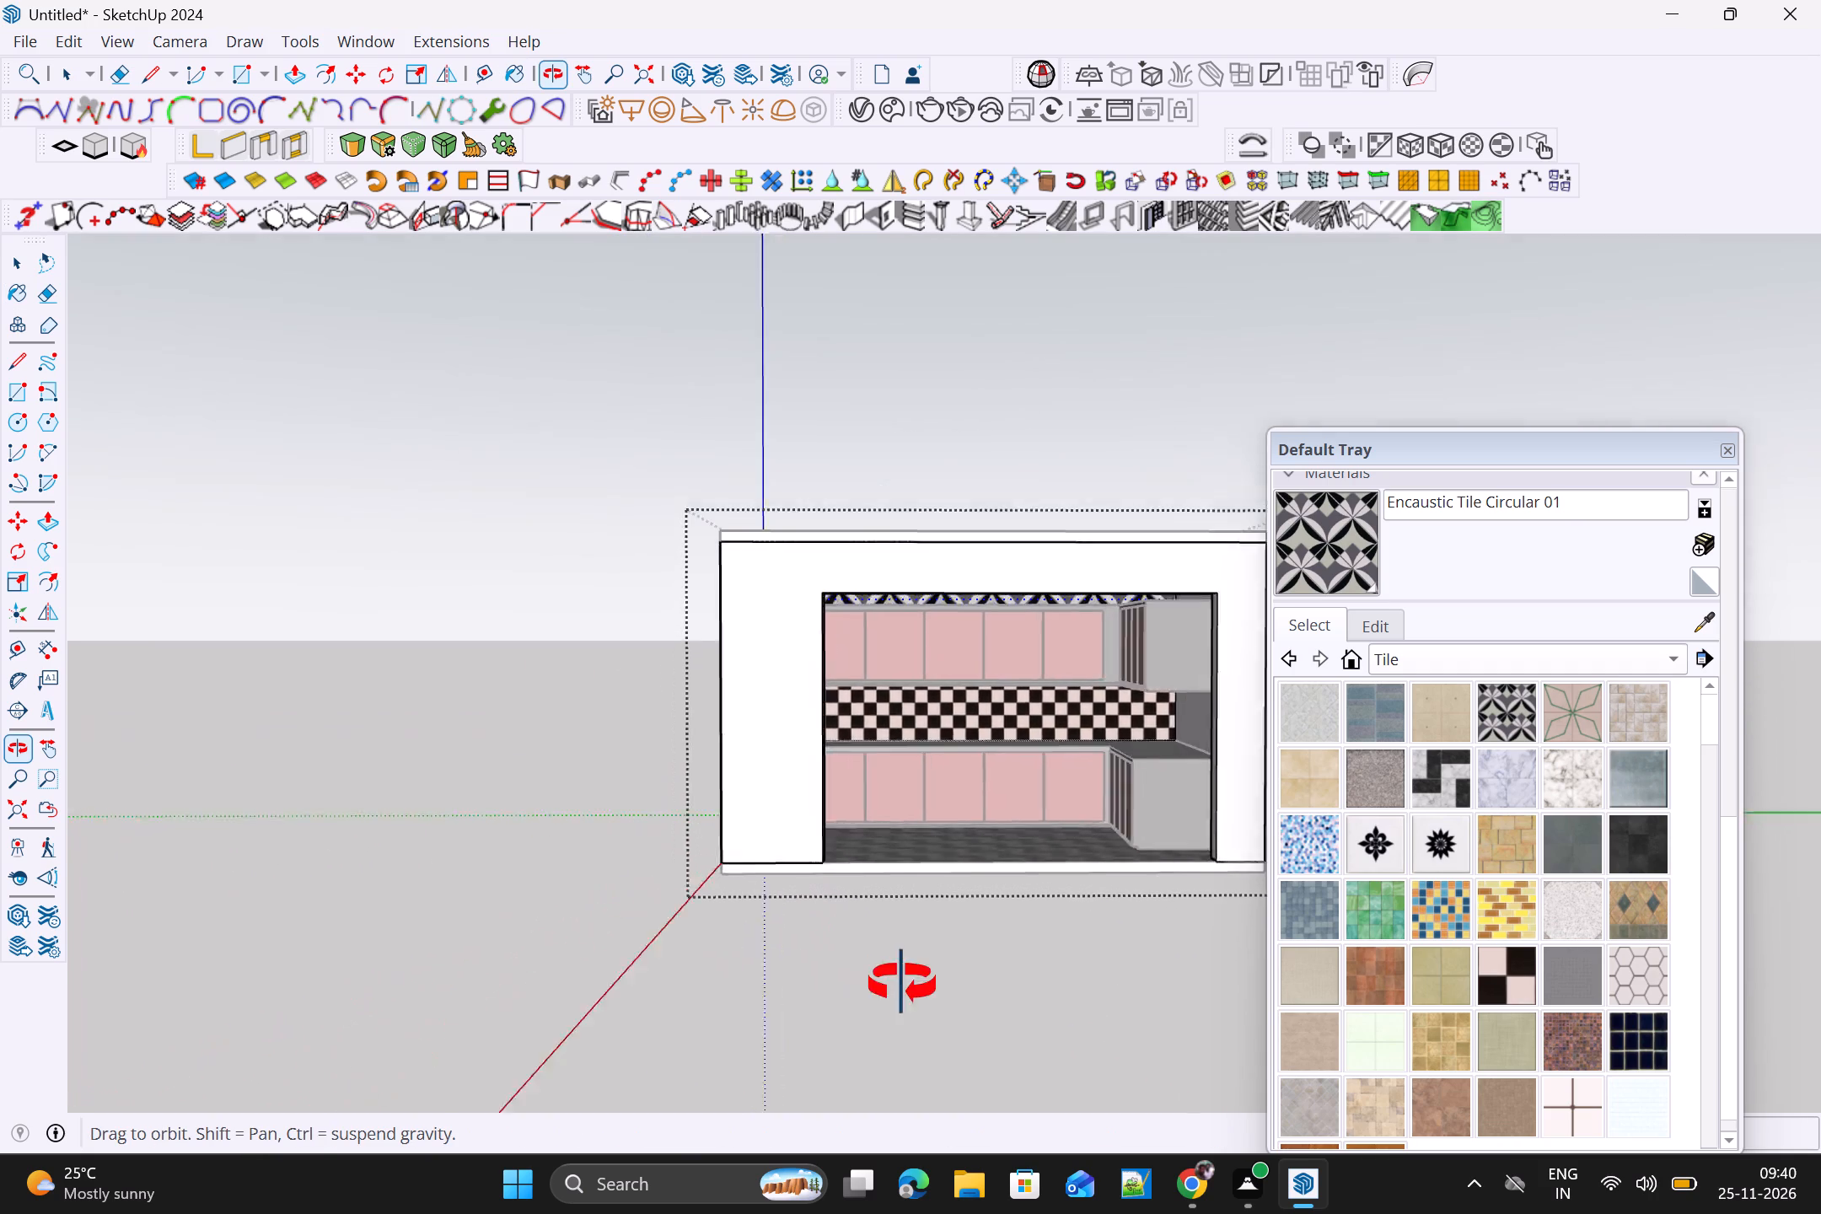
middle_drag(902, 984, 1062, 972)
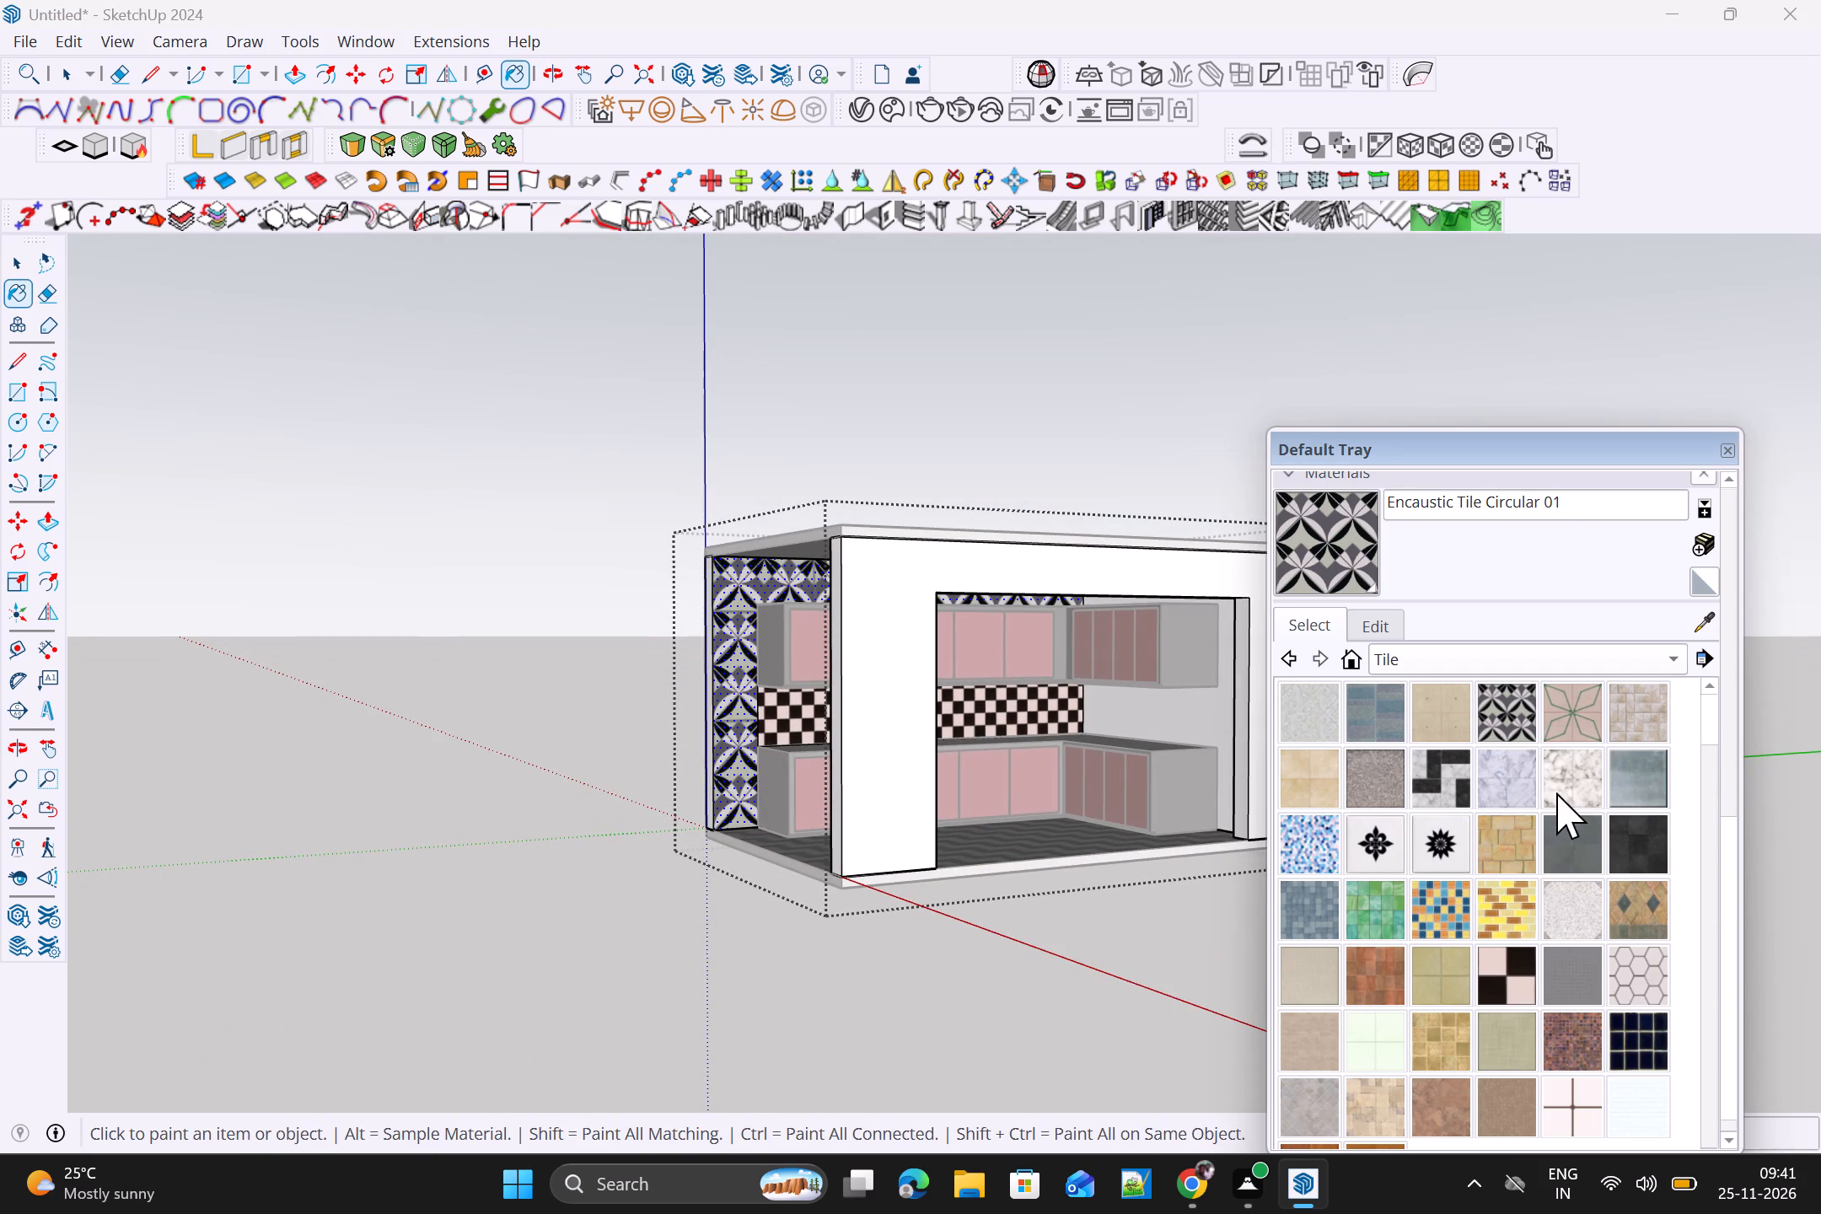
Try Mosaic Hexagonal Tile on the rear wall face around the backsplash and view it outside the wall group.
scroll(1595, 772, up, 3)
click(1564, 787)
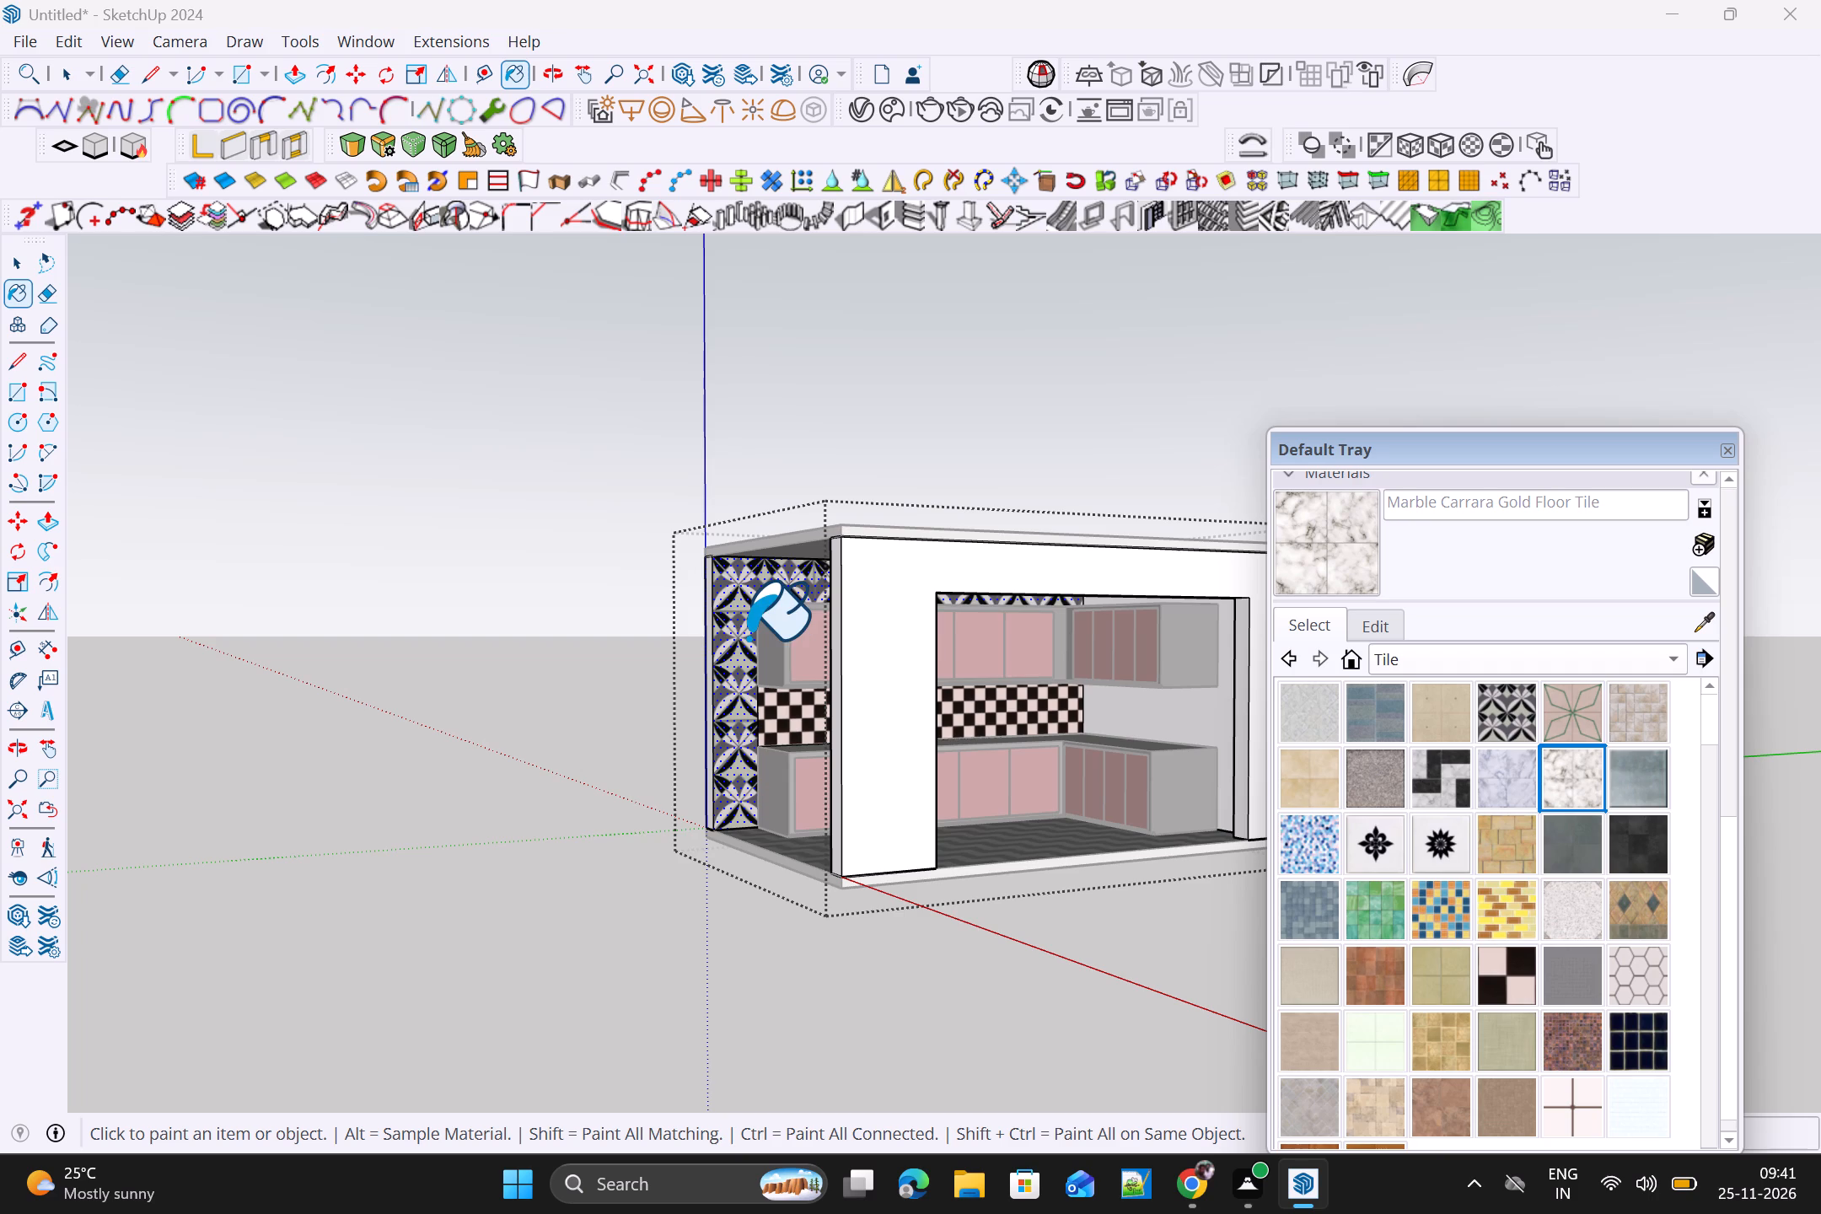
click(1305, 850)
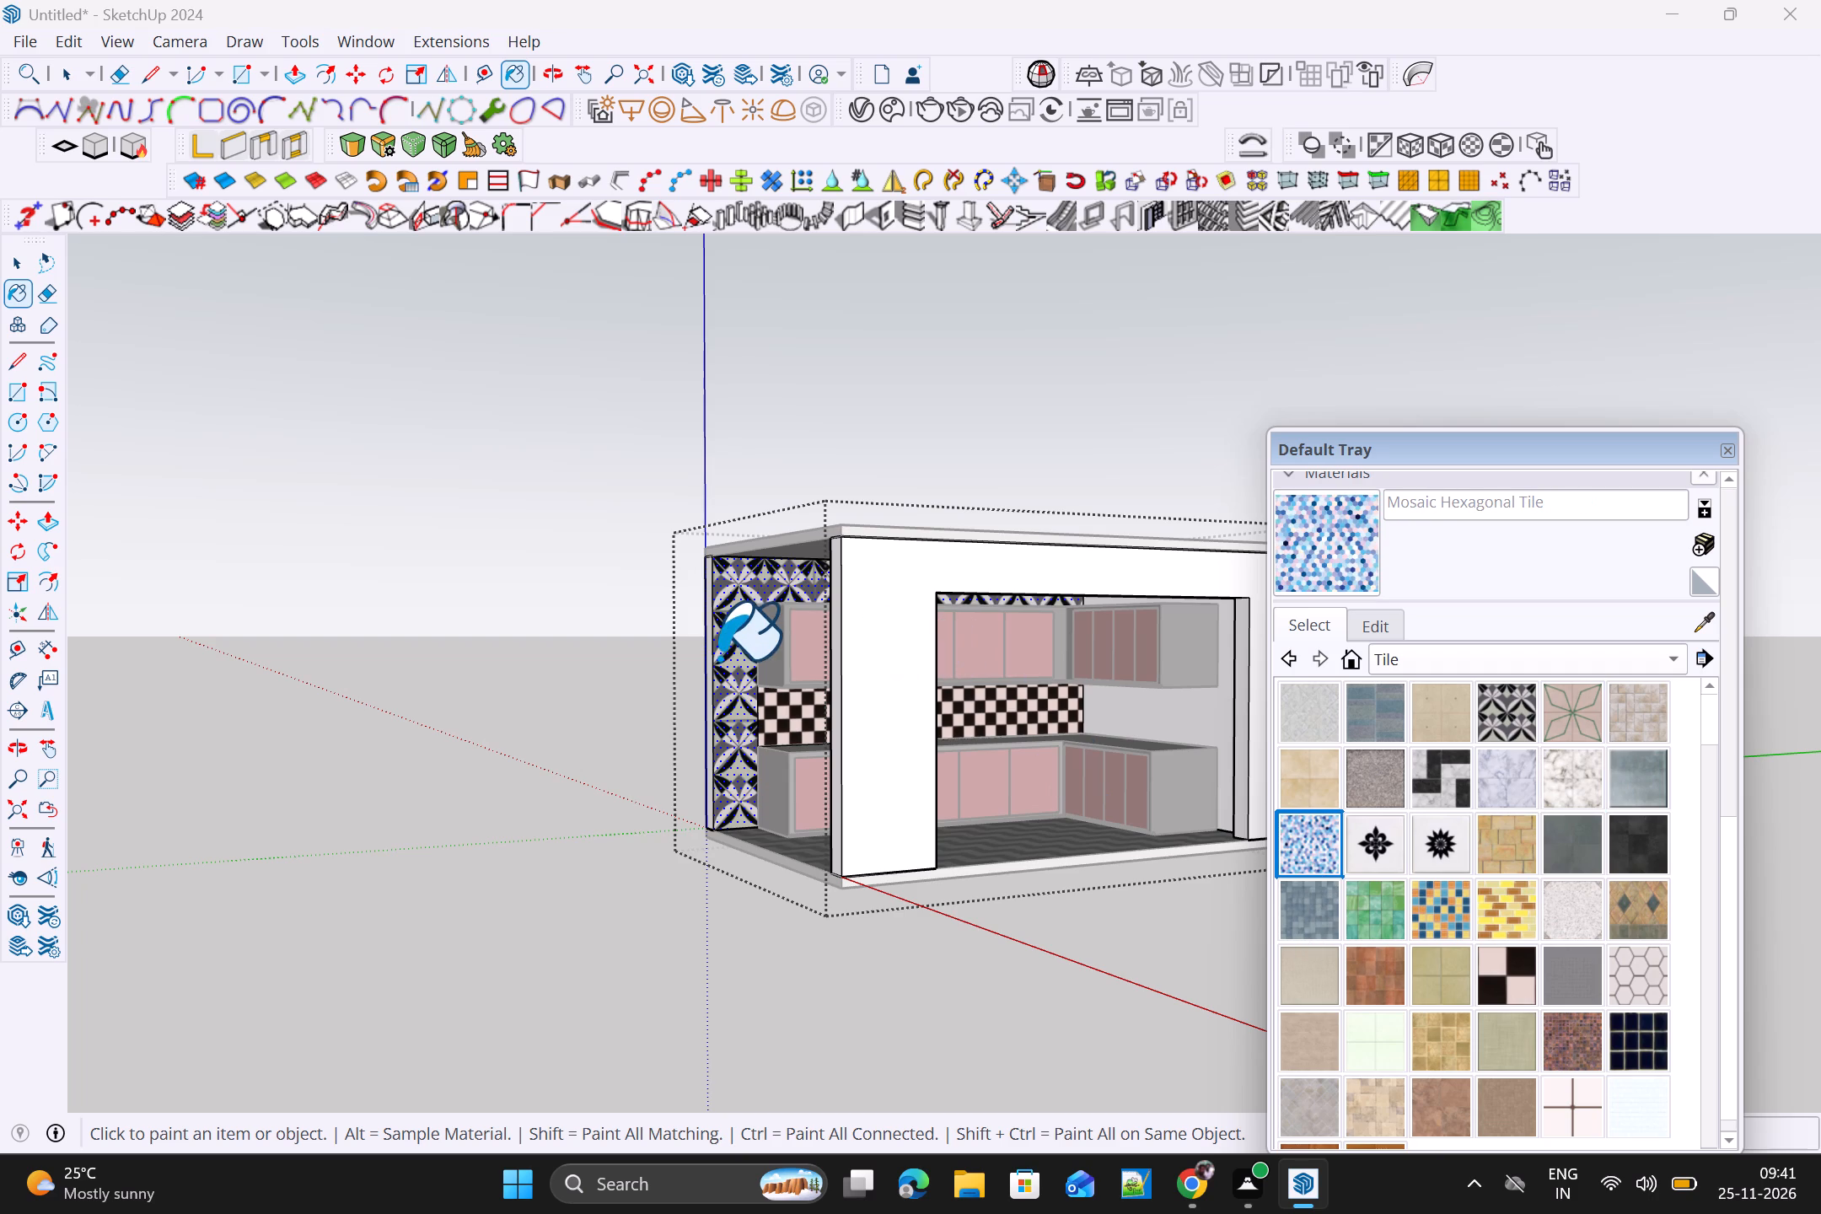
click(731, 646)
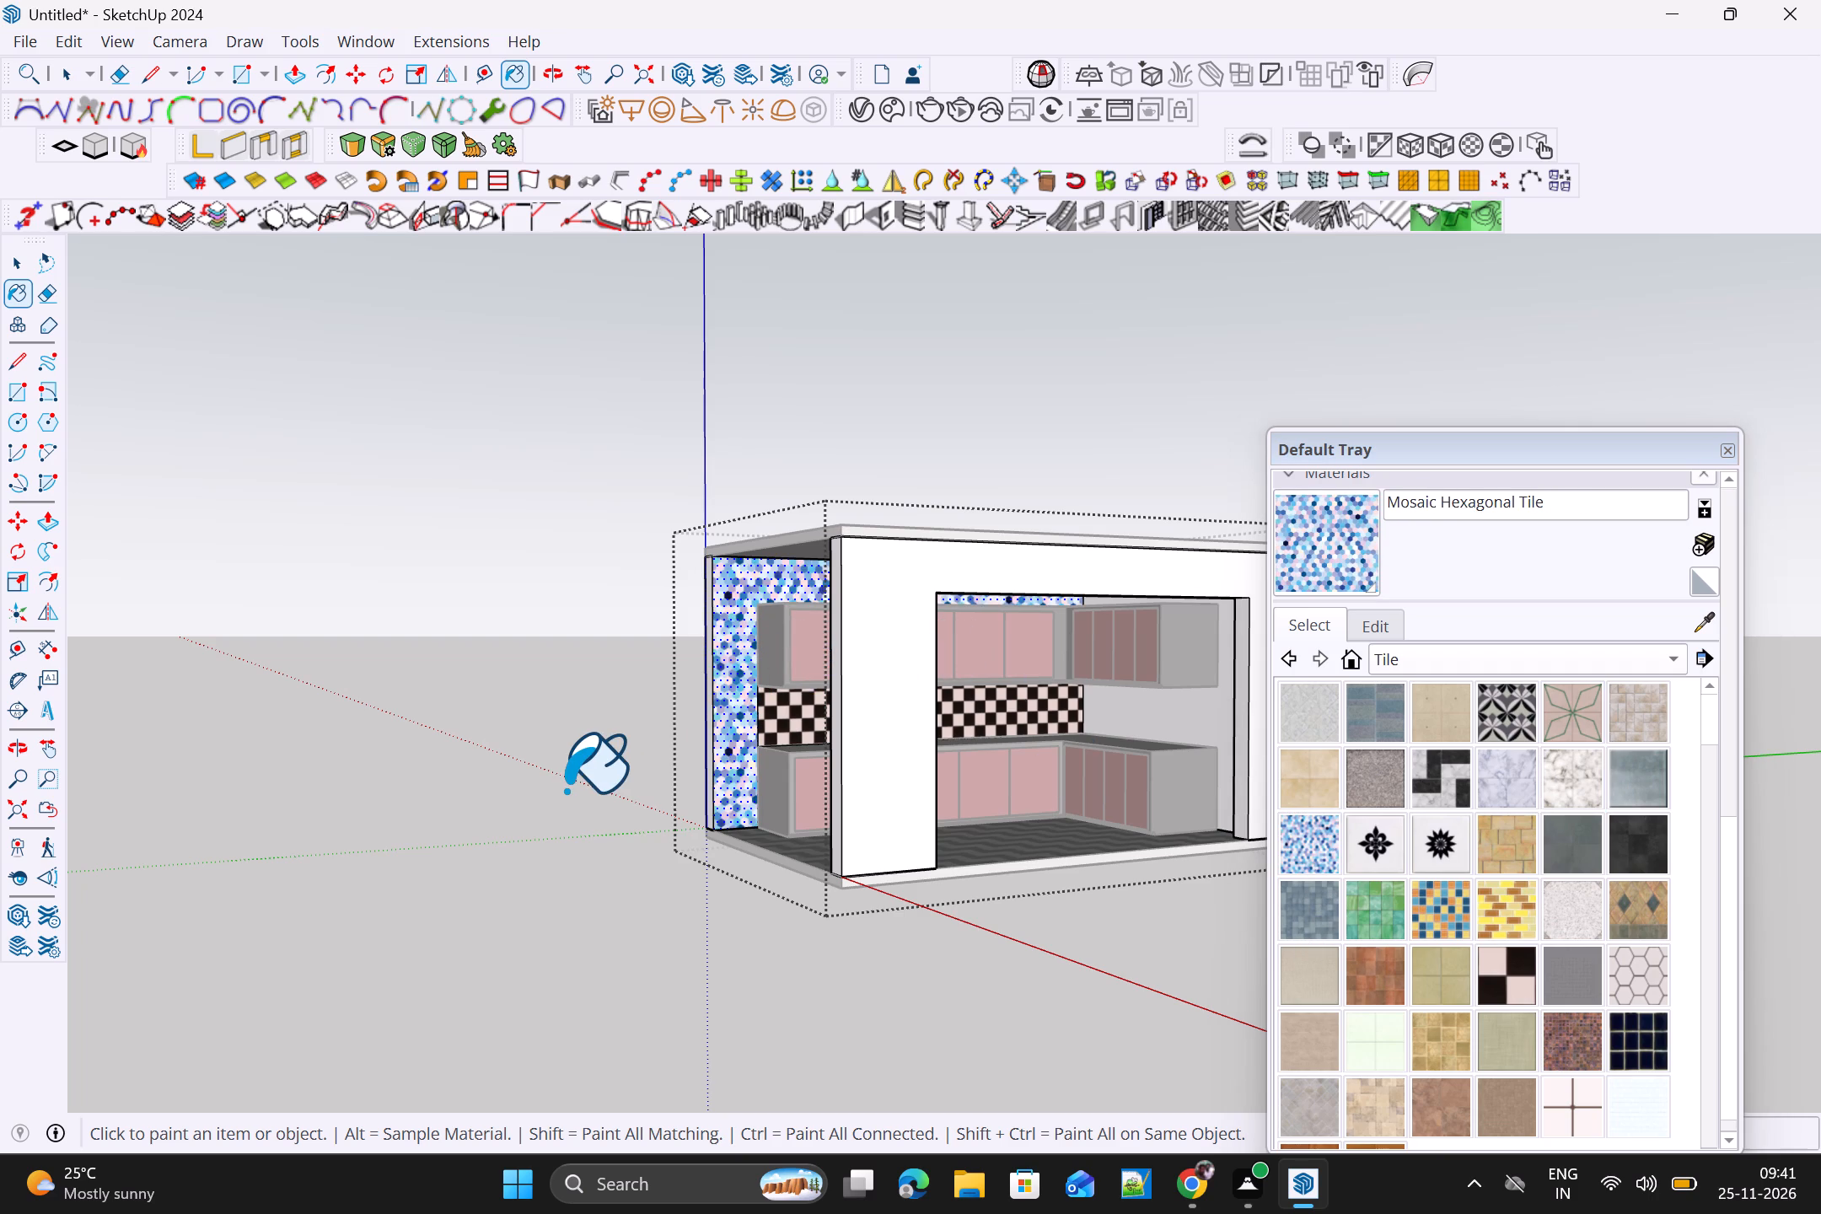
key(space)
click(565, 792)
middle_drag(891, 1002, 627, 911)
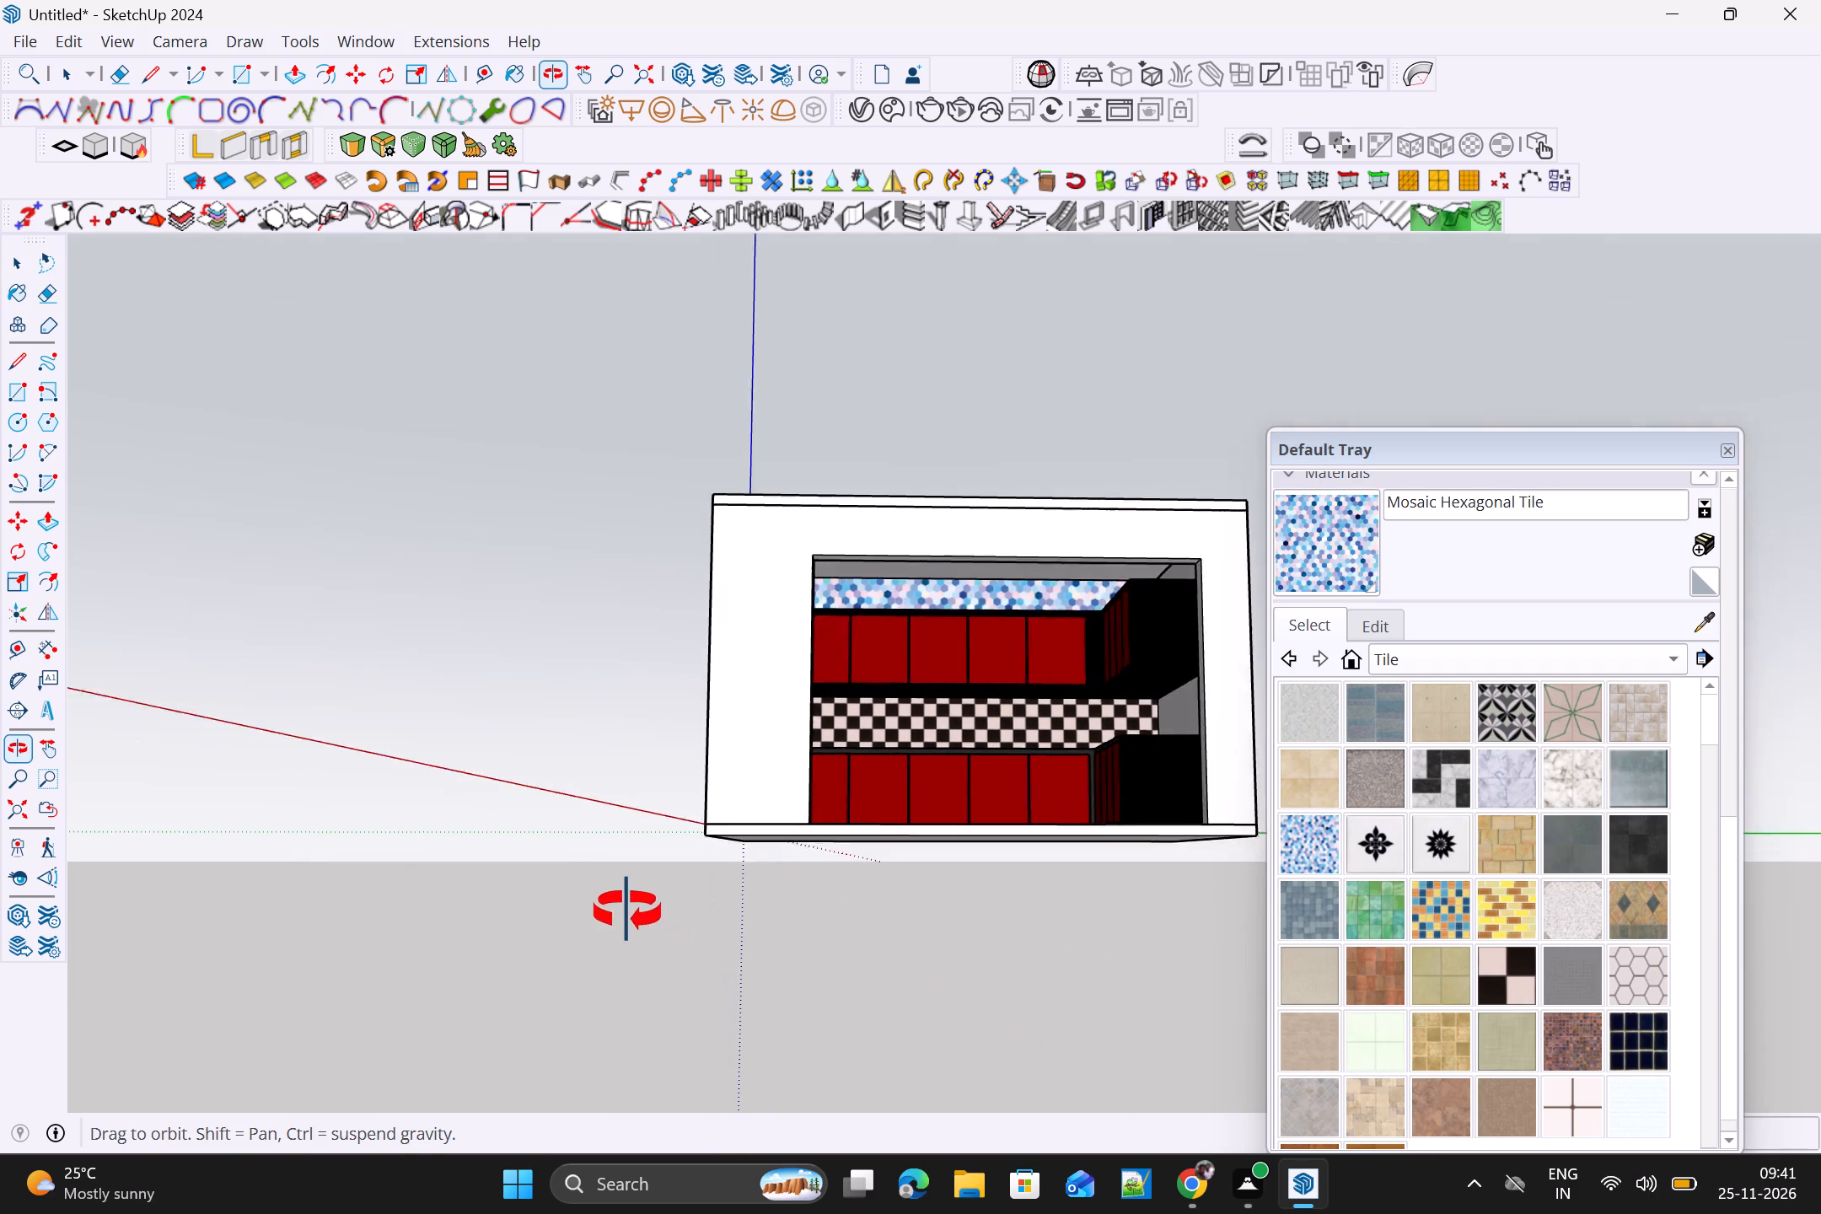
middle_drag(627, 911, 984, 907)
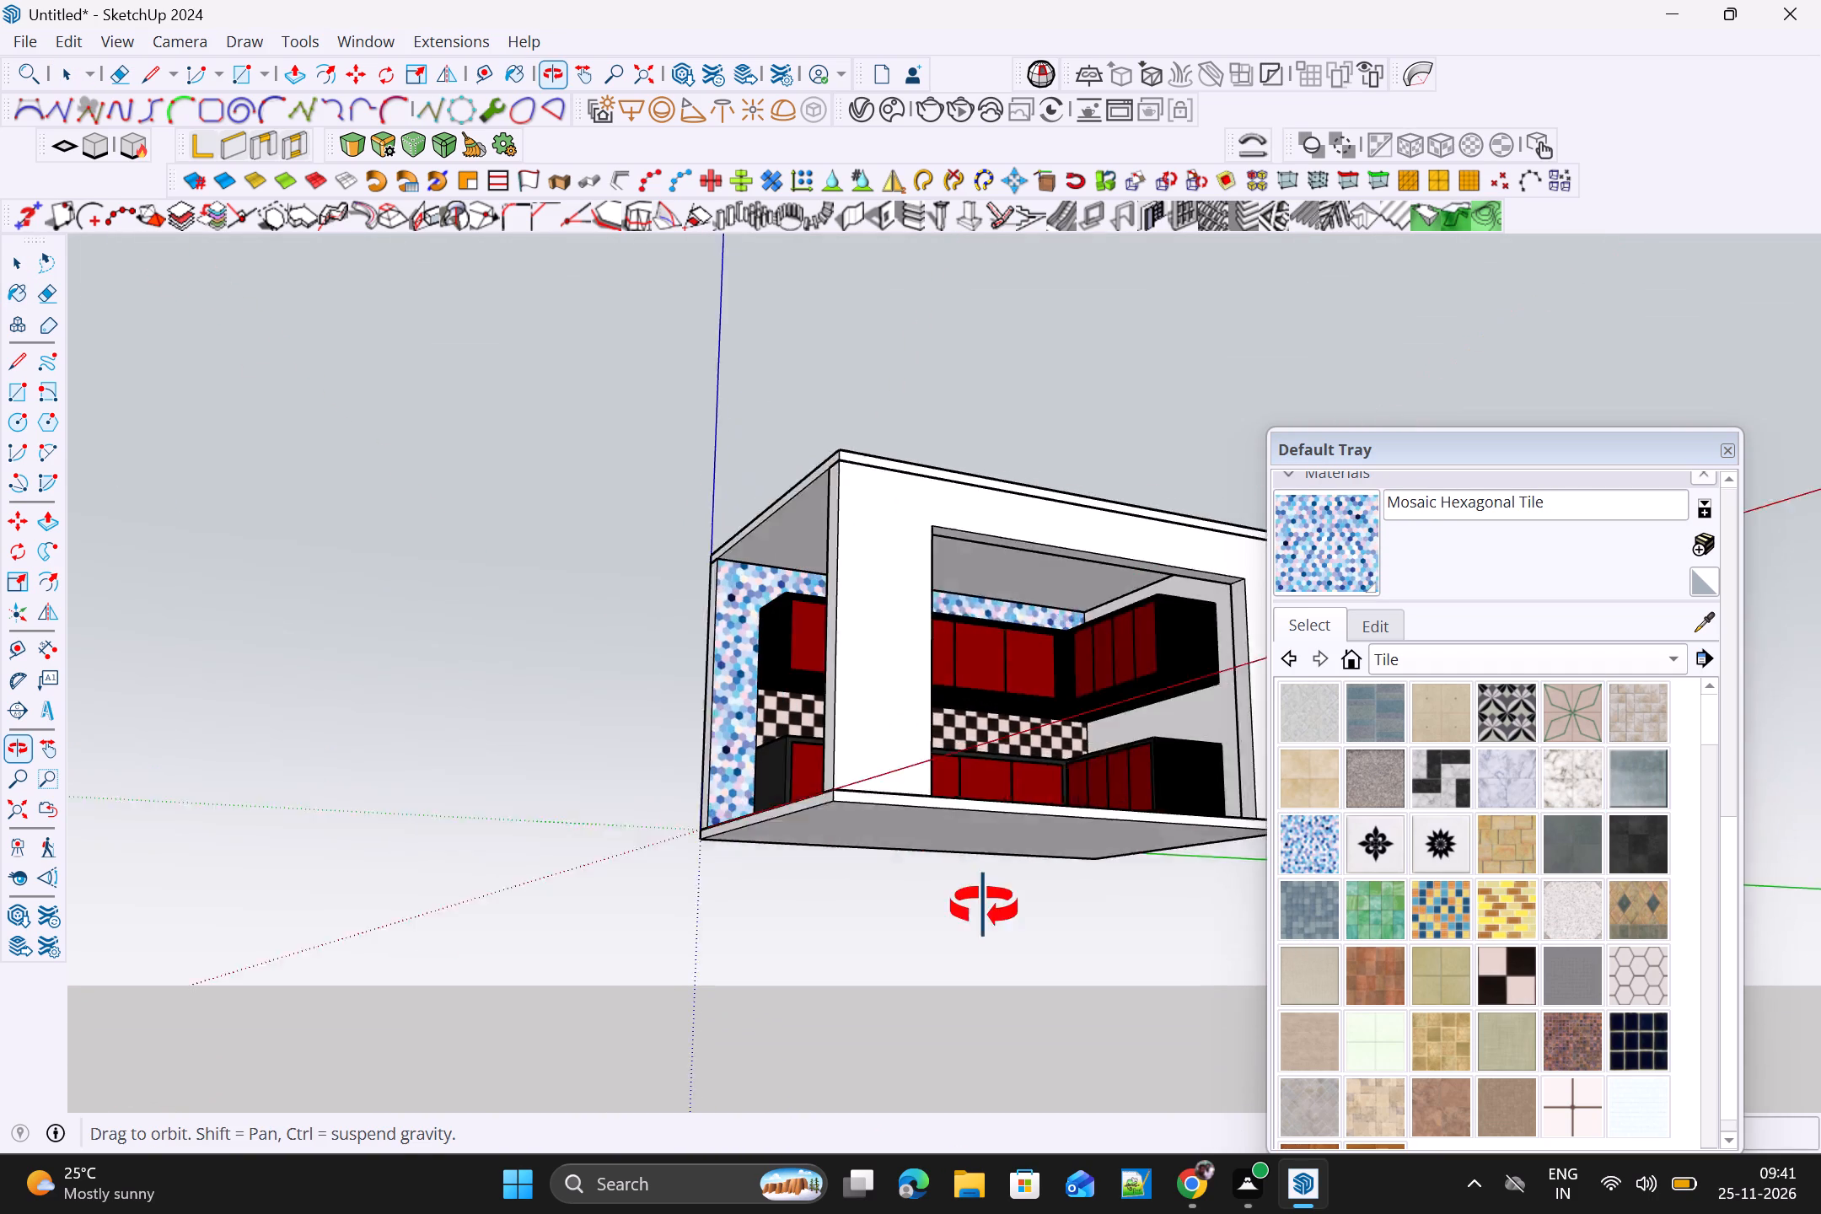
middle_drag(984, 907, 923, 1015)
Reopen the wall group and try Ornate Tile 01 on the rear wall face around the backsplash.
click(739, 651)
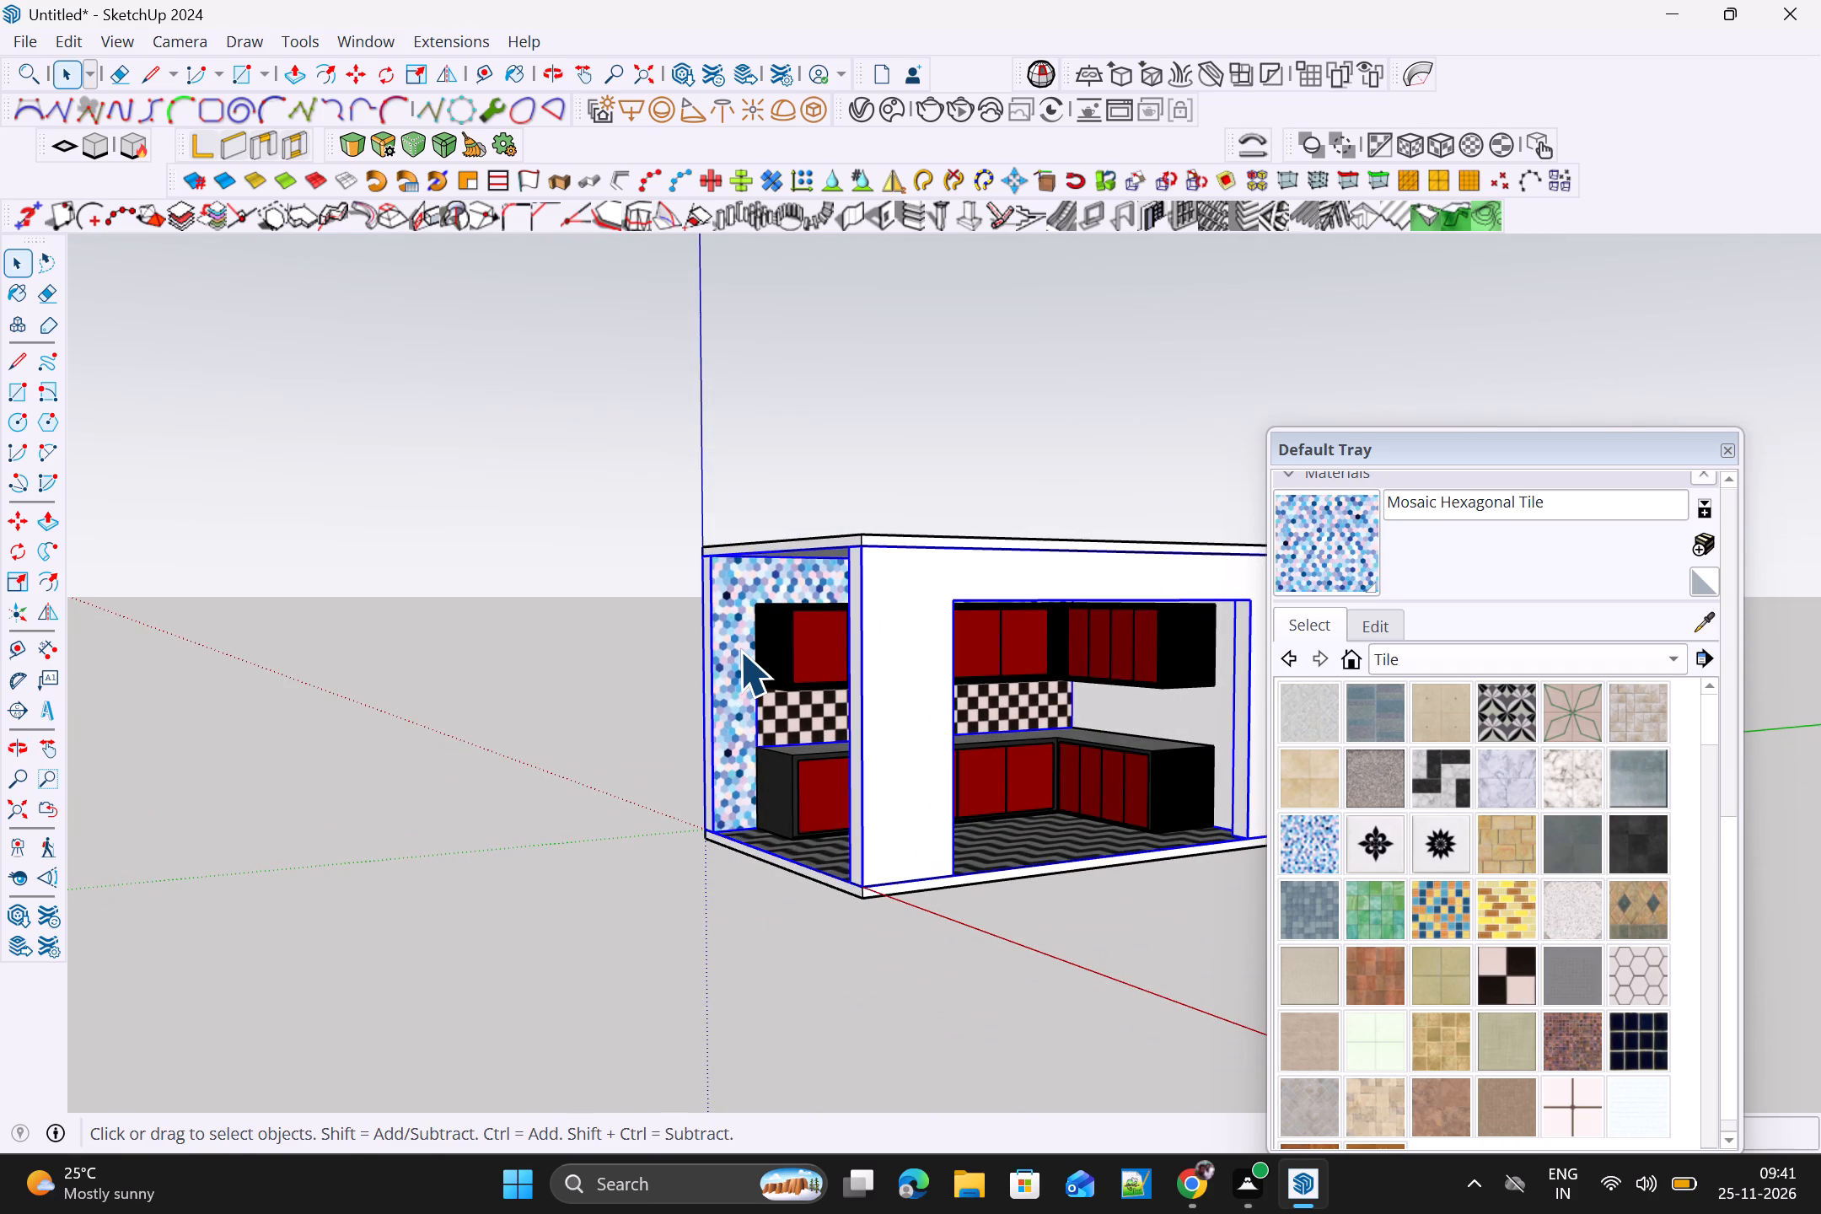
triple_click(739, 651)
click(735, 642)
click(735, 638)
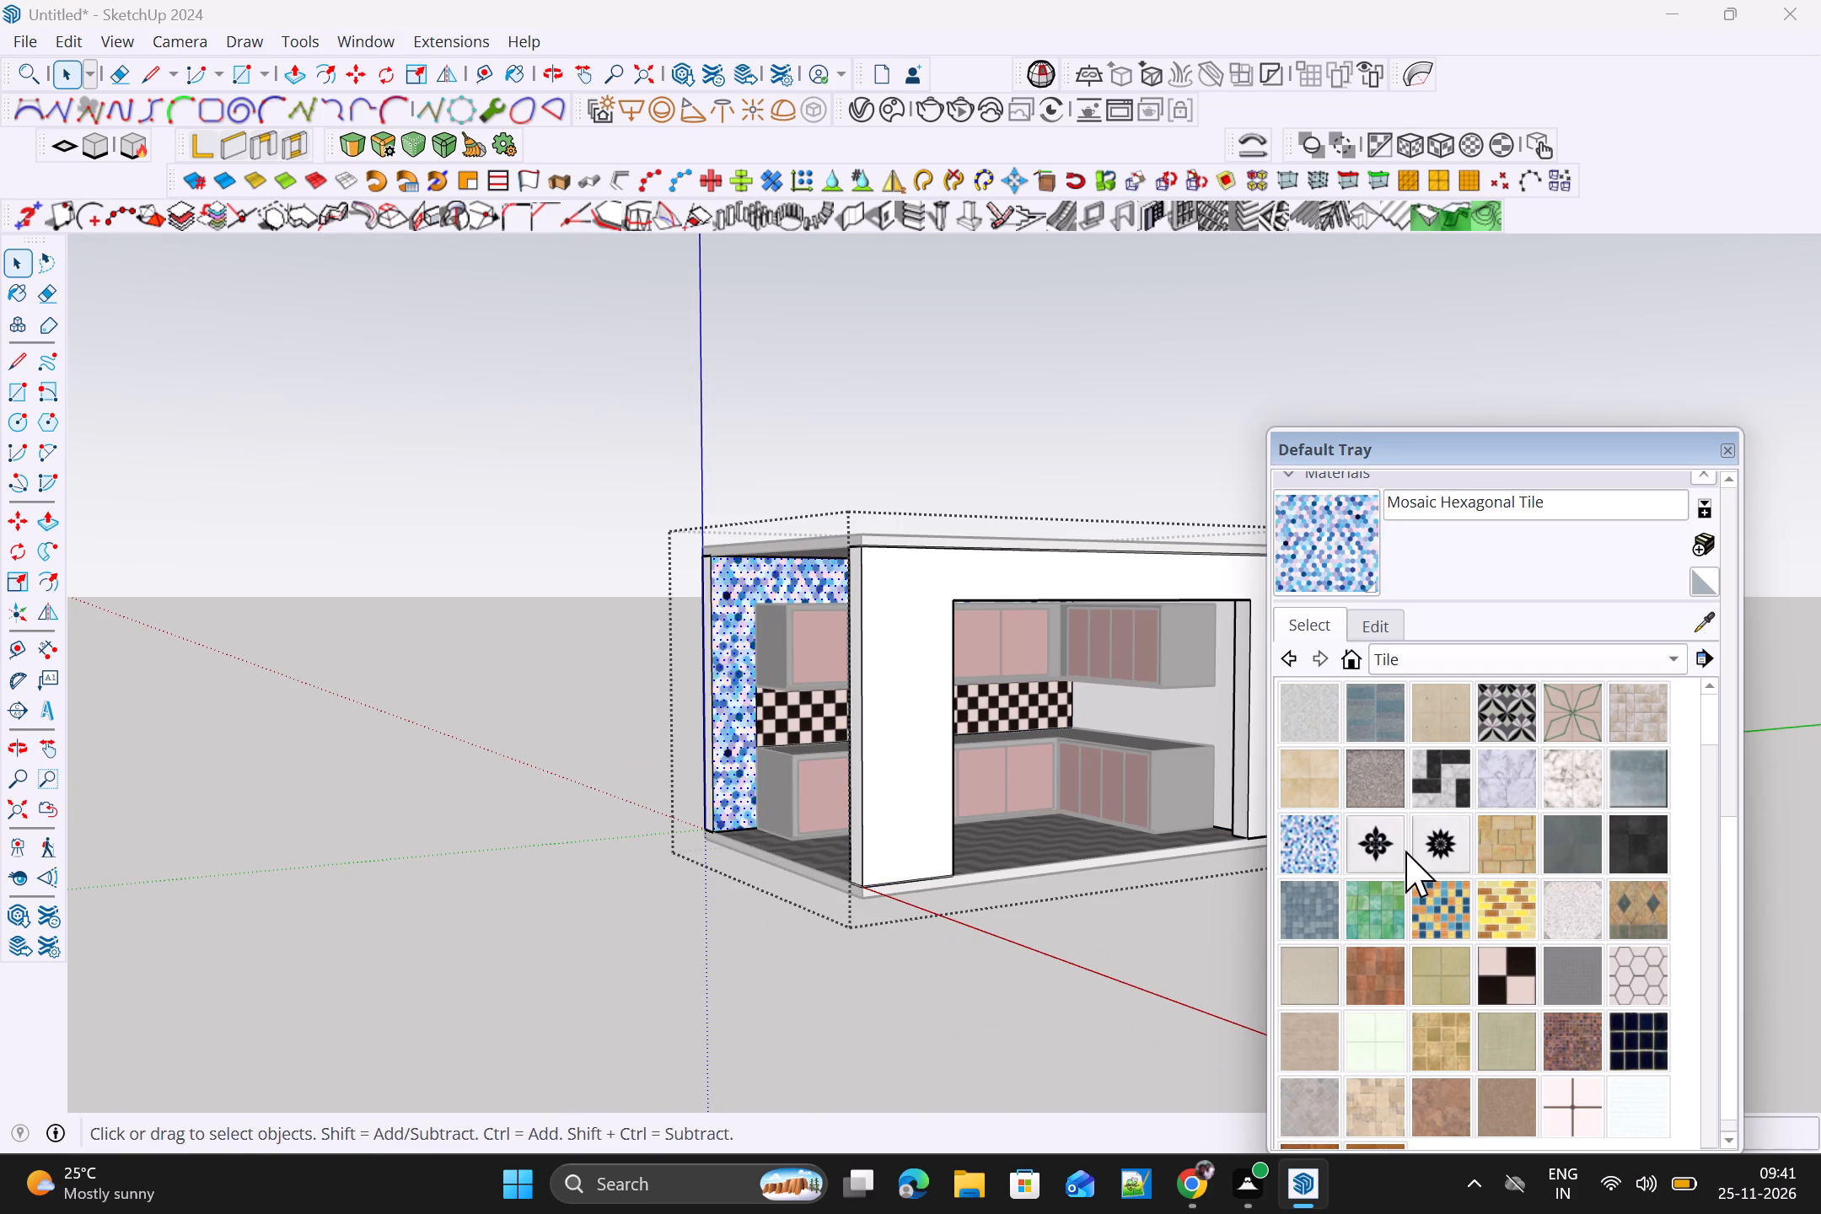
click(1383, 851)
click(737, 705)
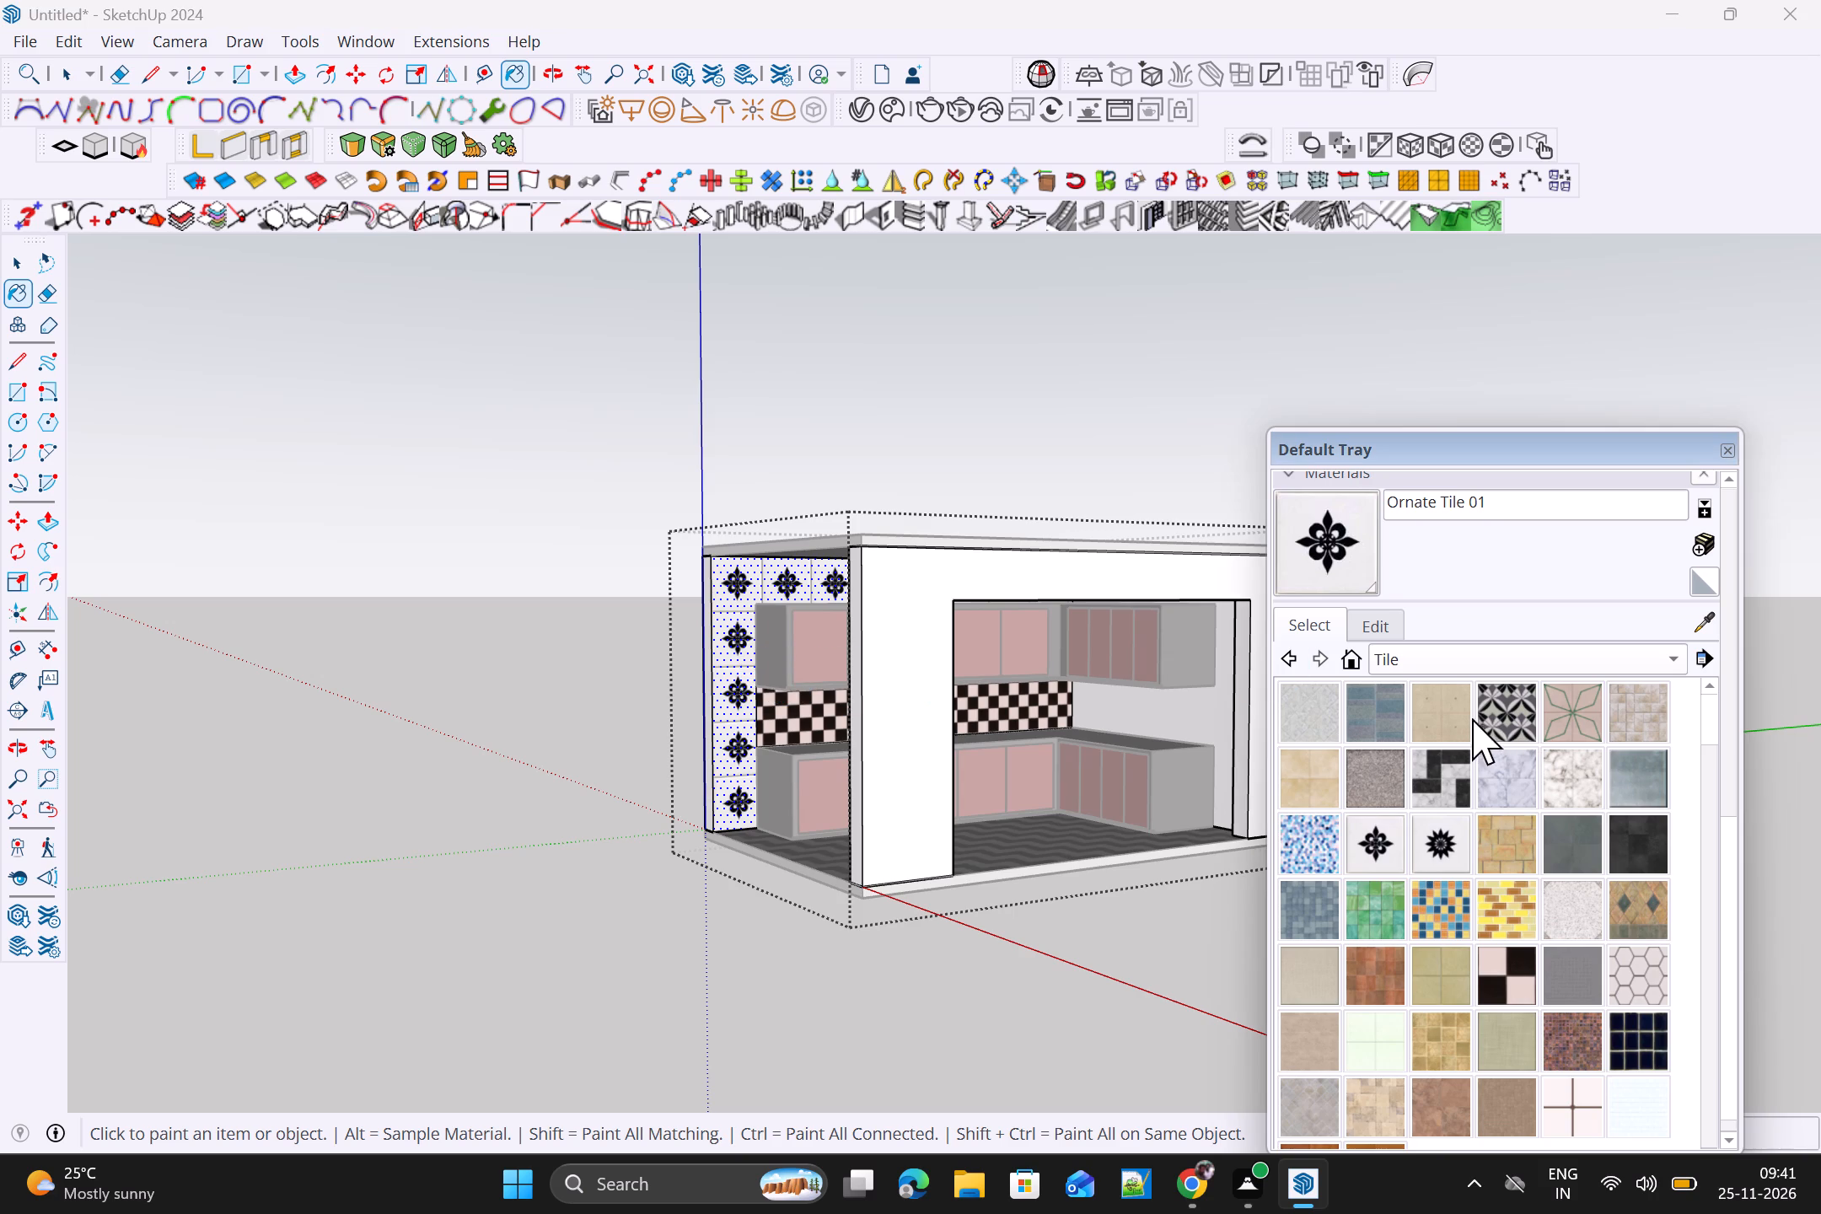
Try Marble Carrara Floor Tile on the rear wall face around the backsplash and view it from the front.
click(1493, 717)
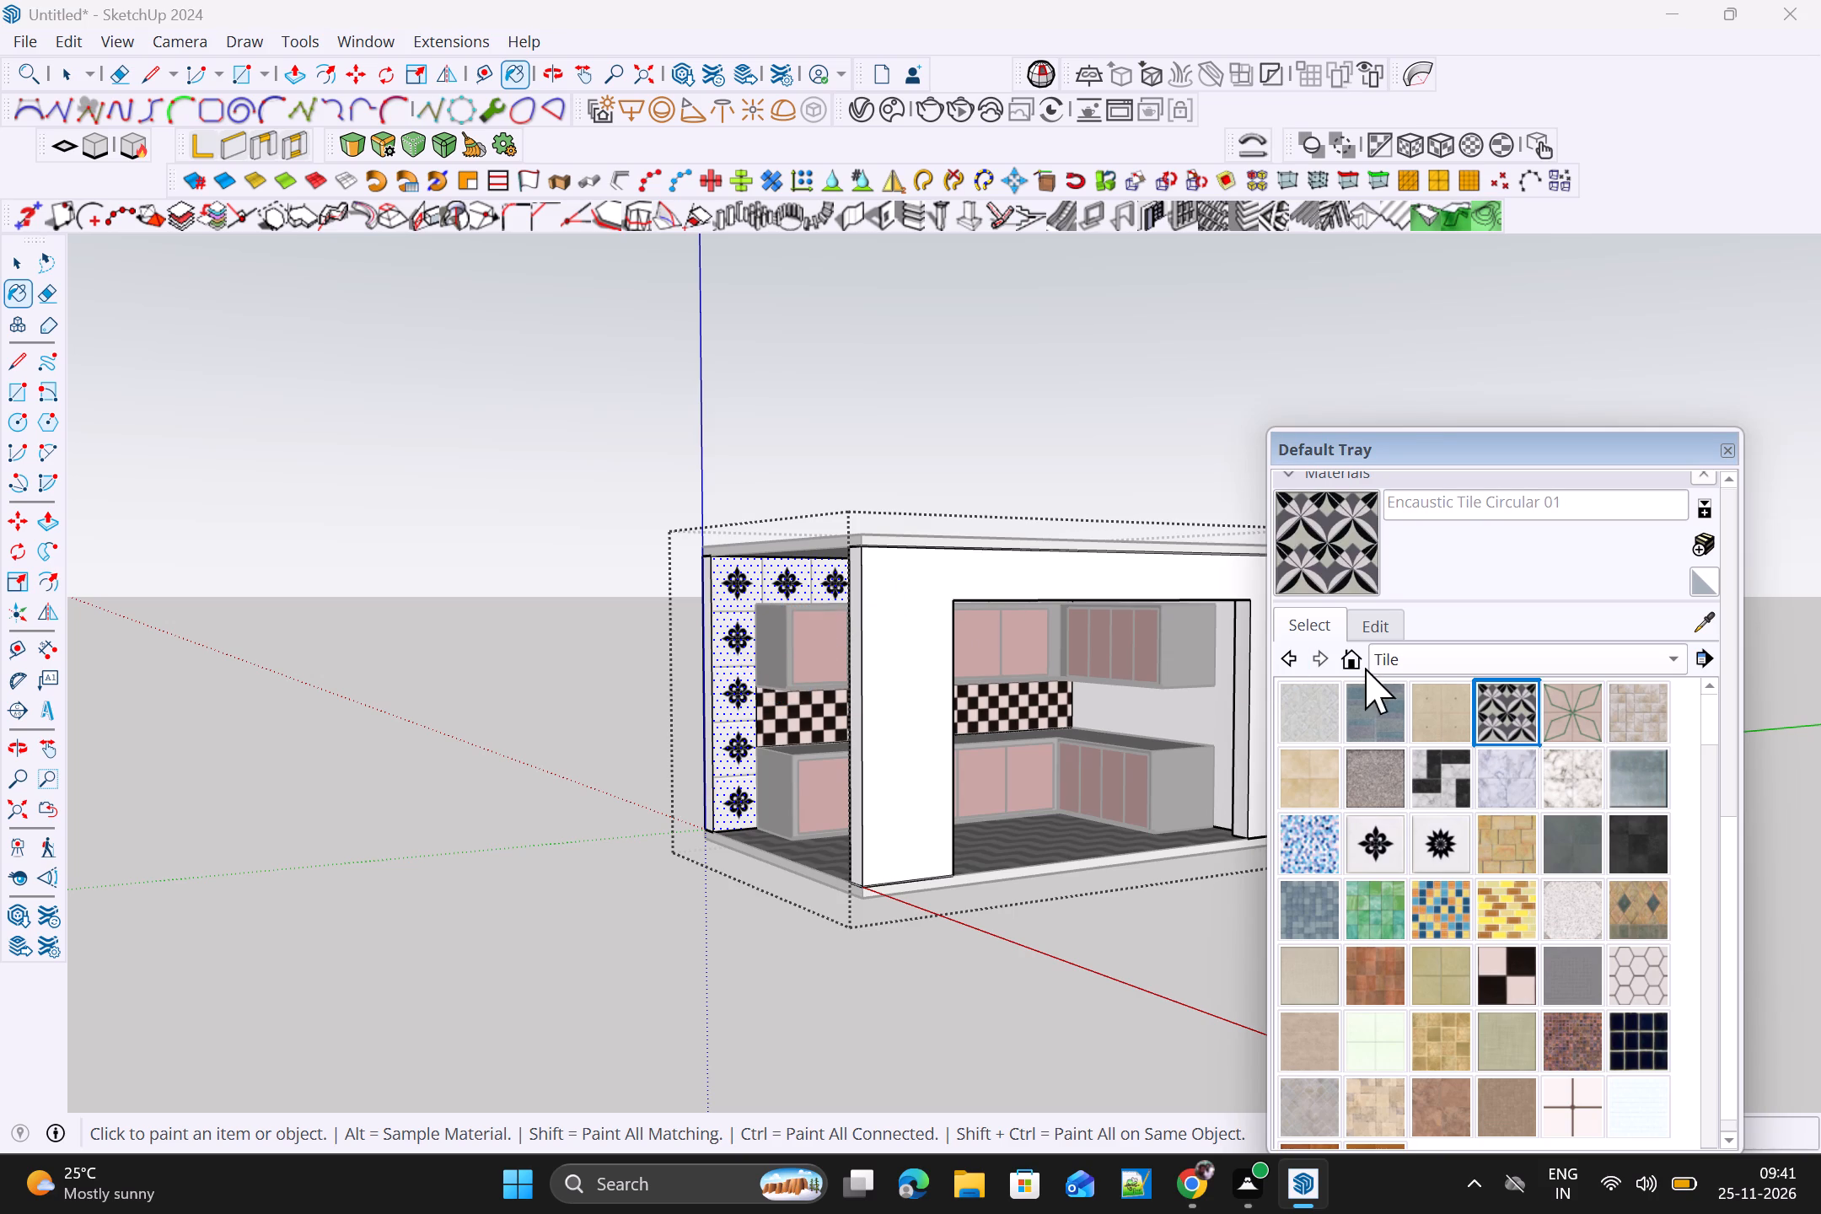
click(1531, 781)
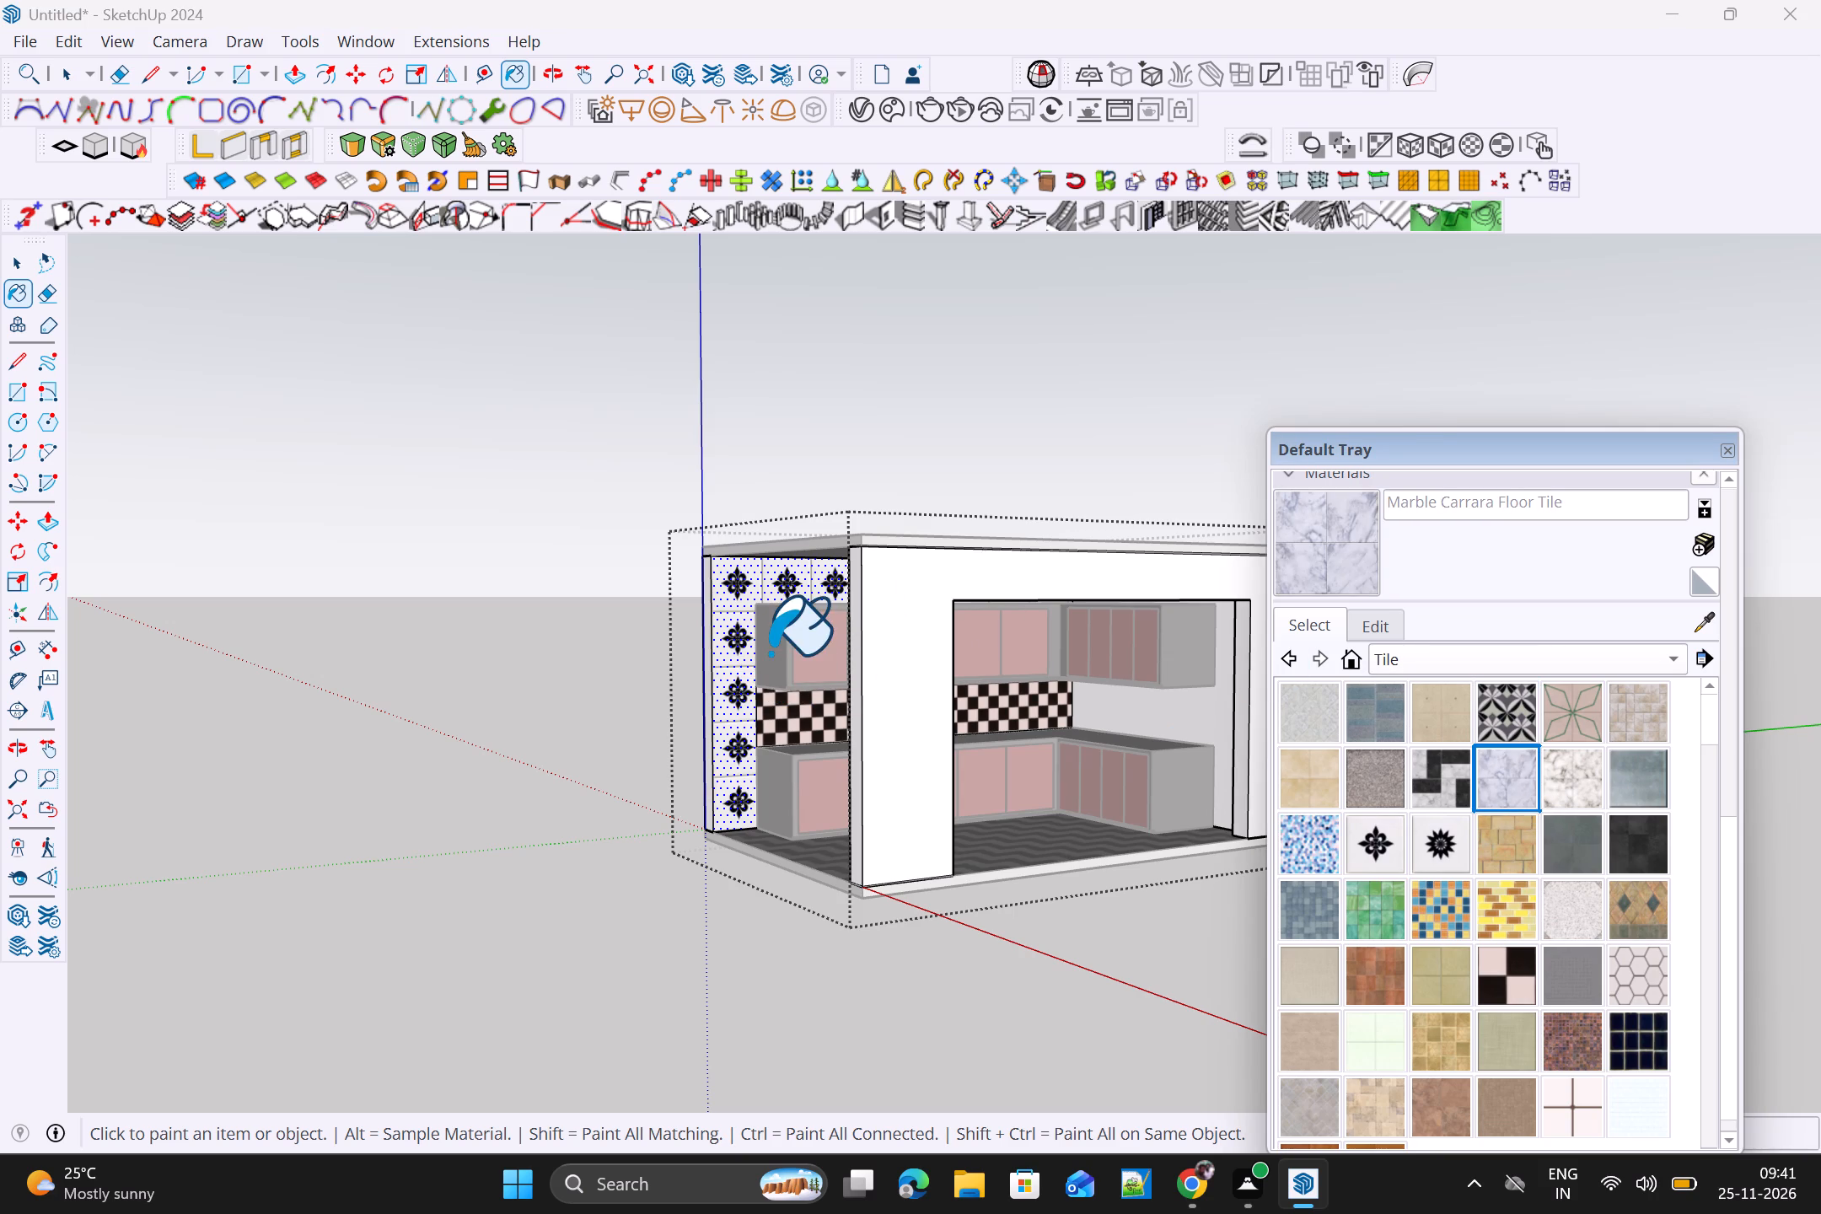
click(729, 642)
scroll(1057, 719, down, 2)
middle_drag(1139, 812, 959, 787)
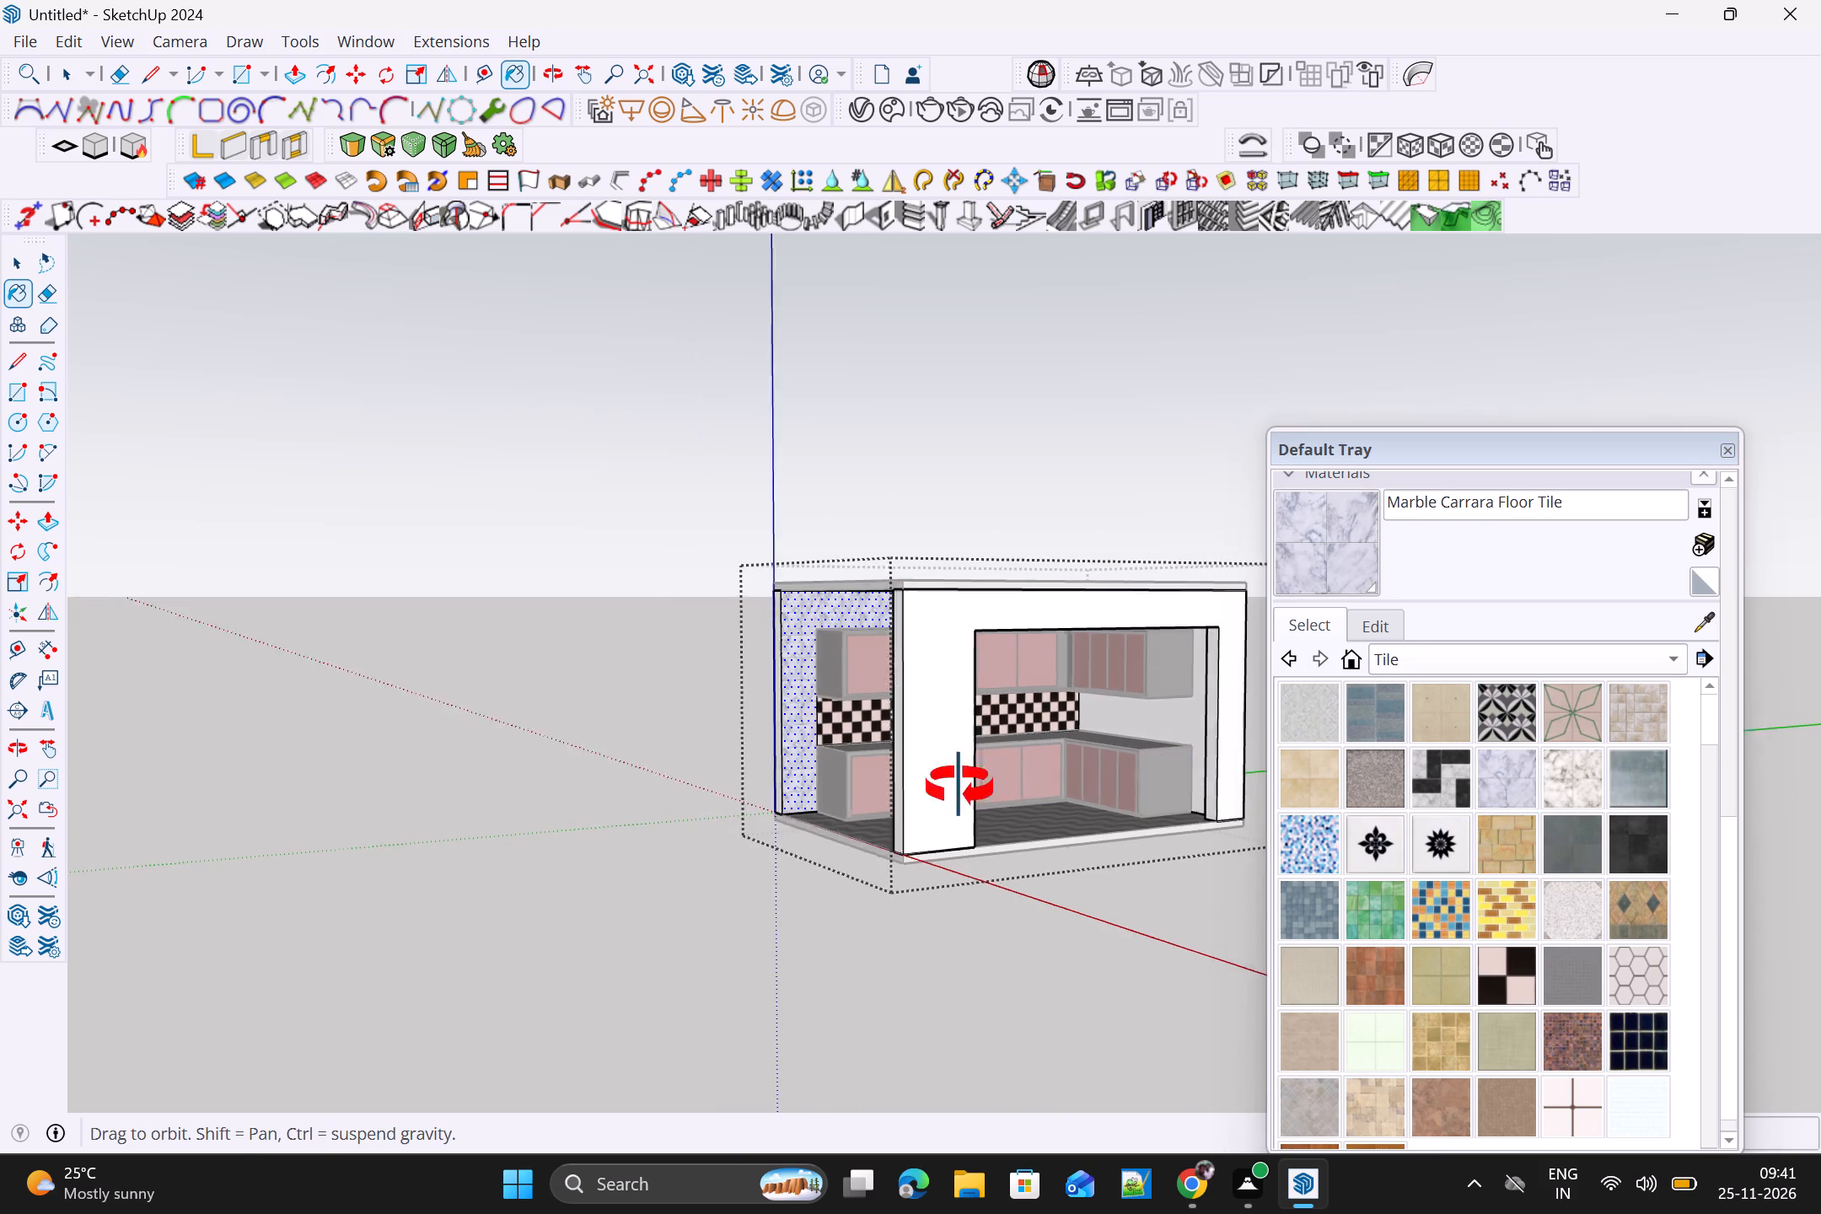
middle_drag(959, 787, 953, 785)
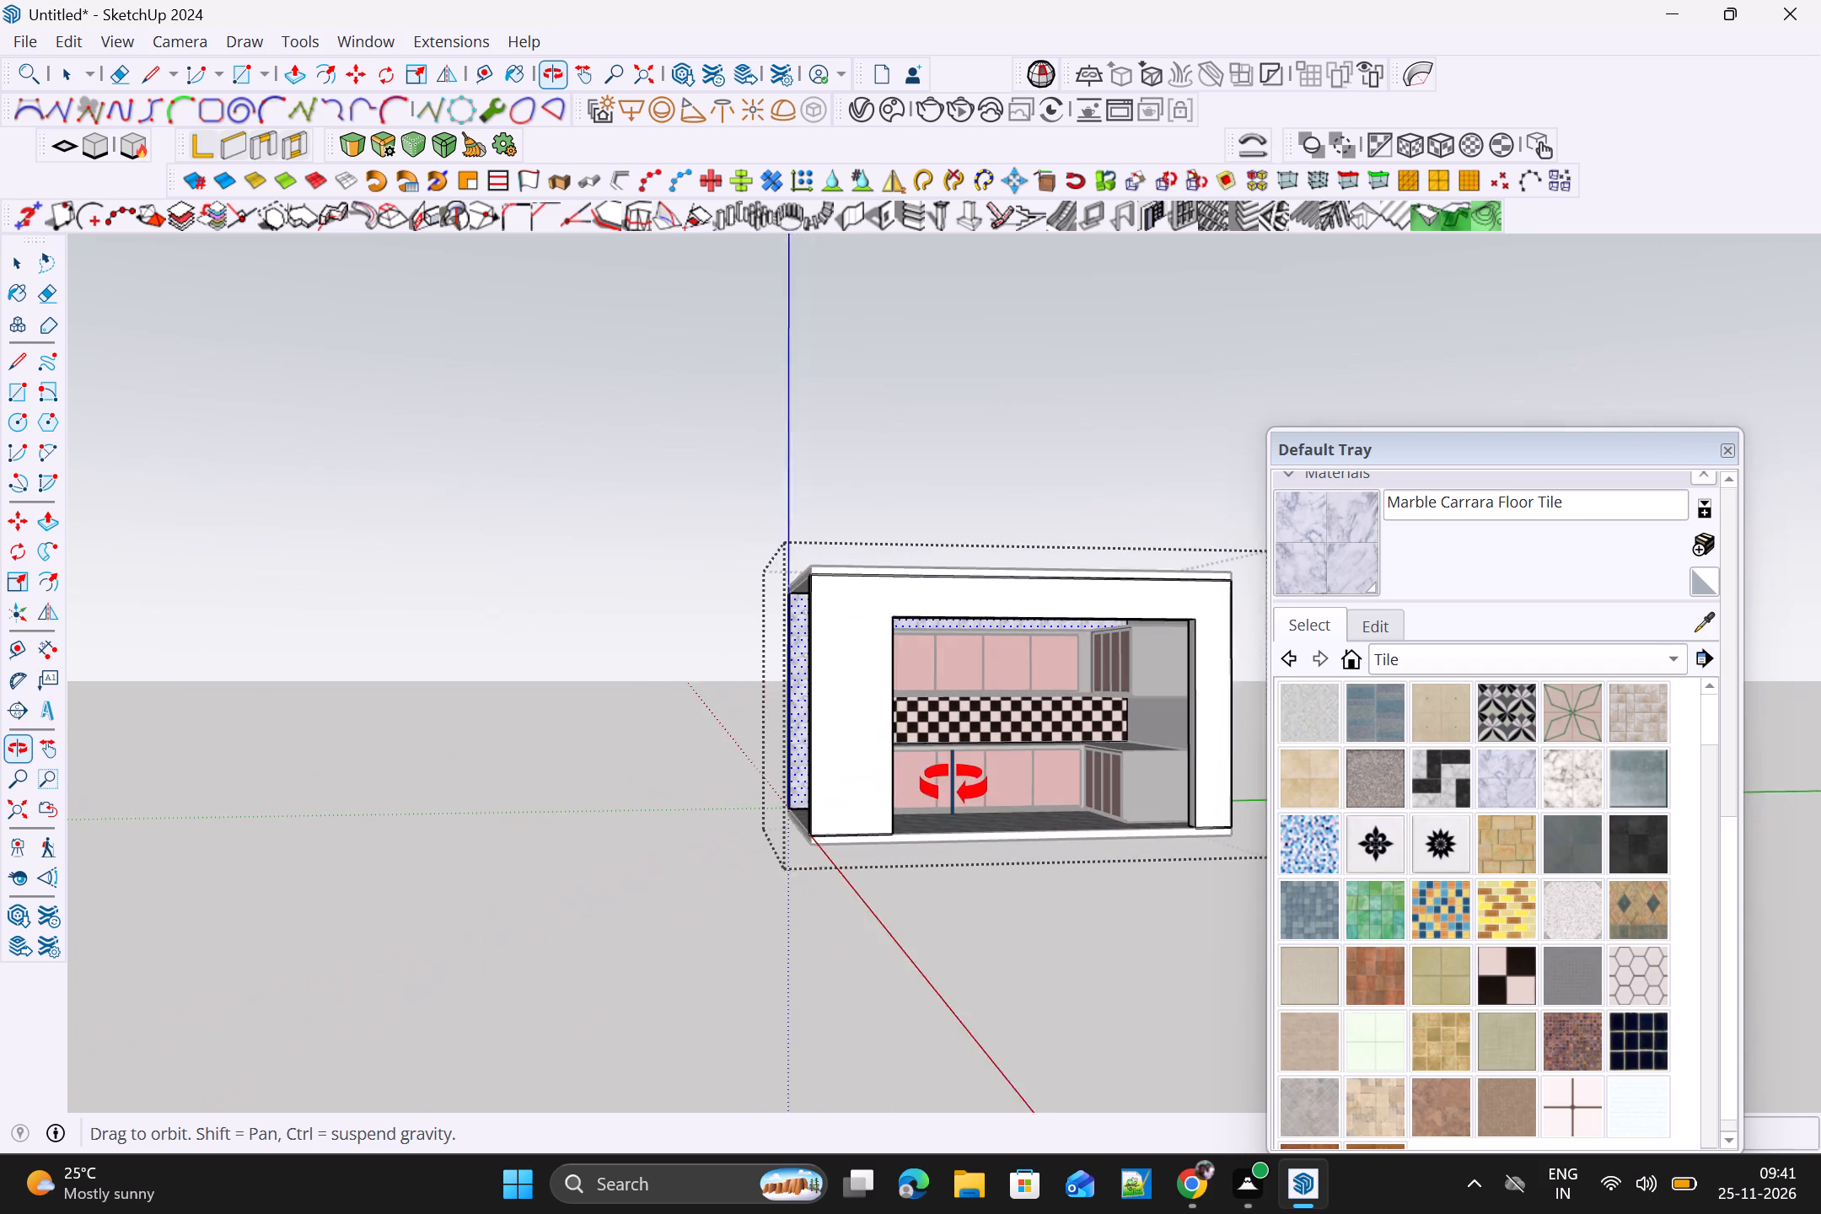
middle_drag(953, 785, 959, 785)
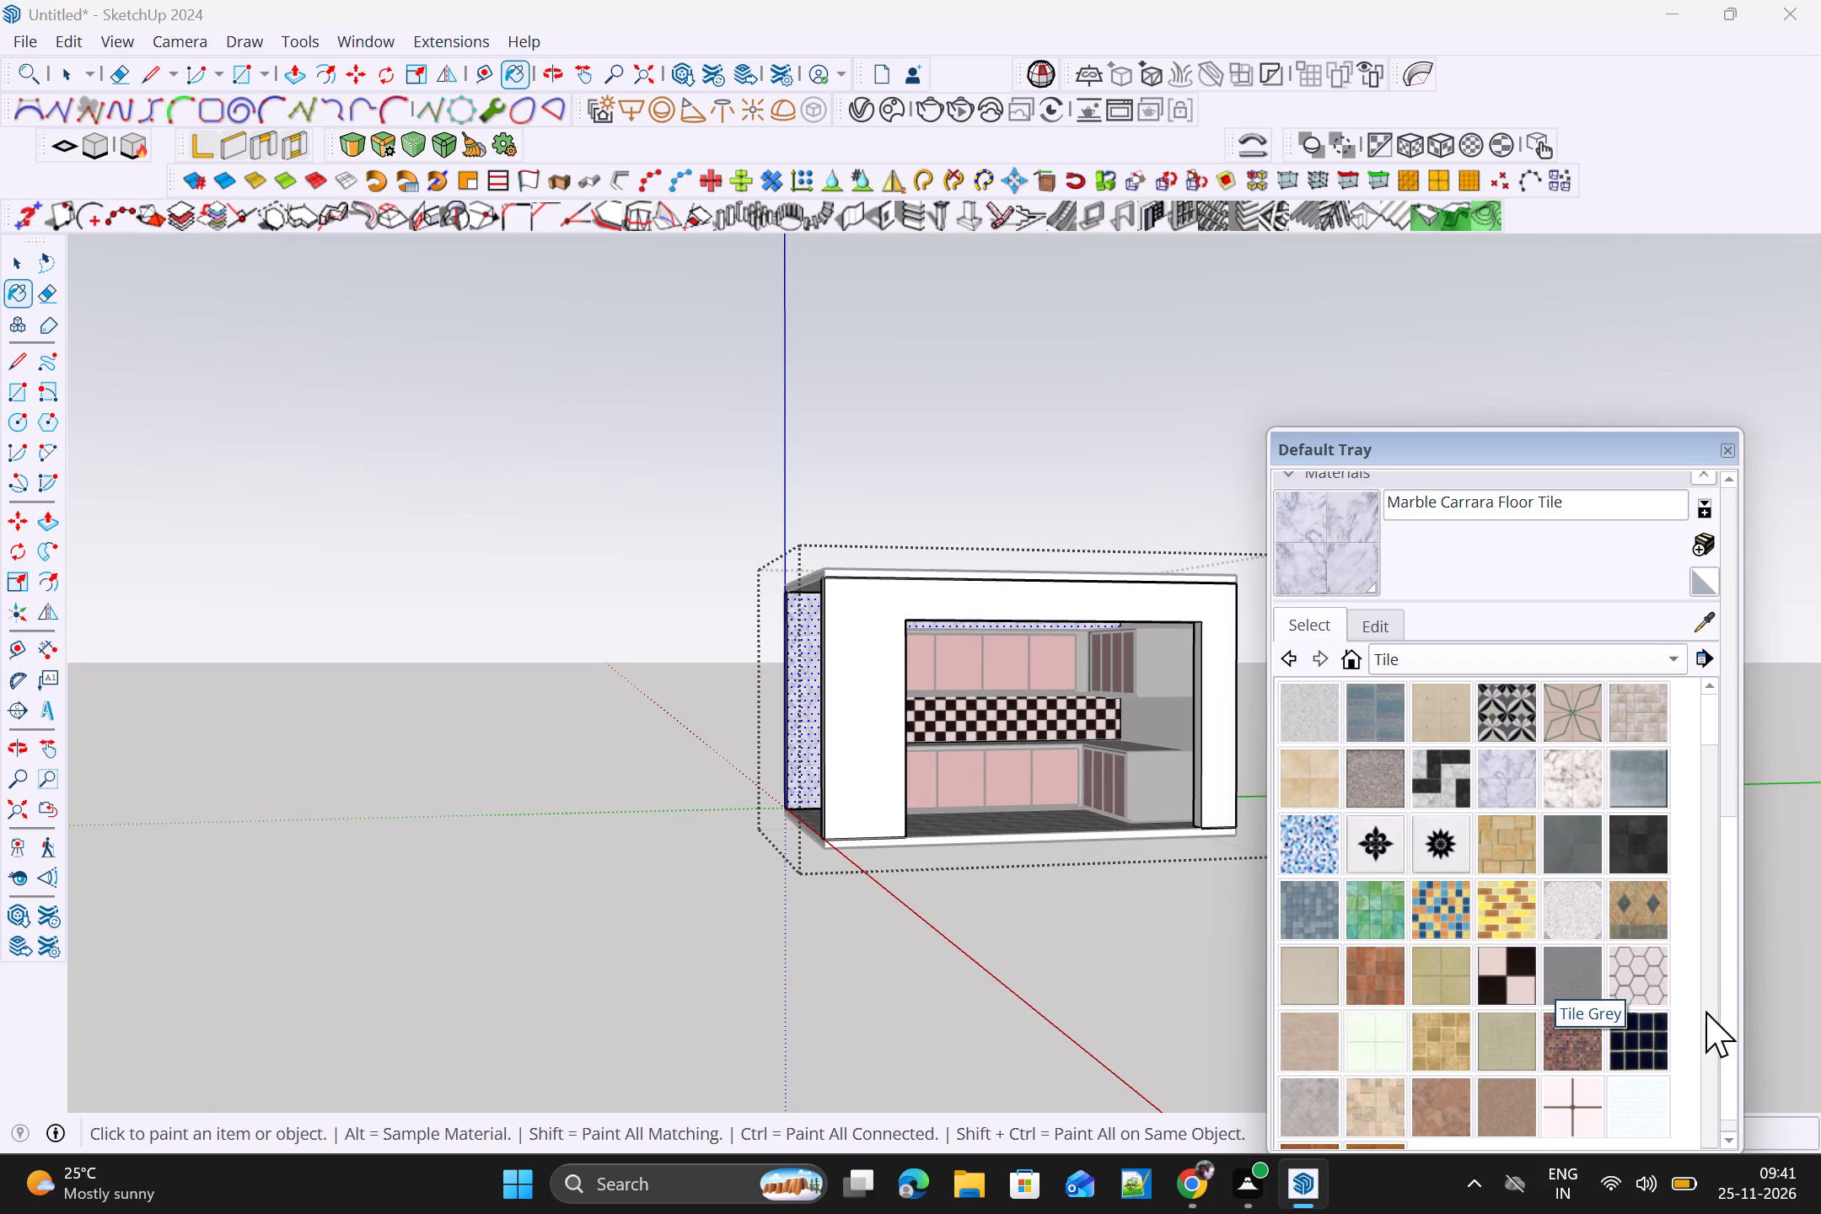
Paint the rear wall face around the checkered backsplash with Tile Ceramic Multi and leave the wall group.
click(1361, 979)
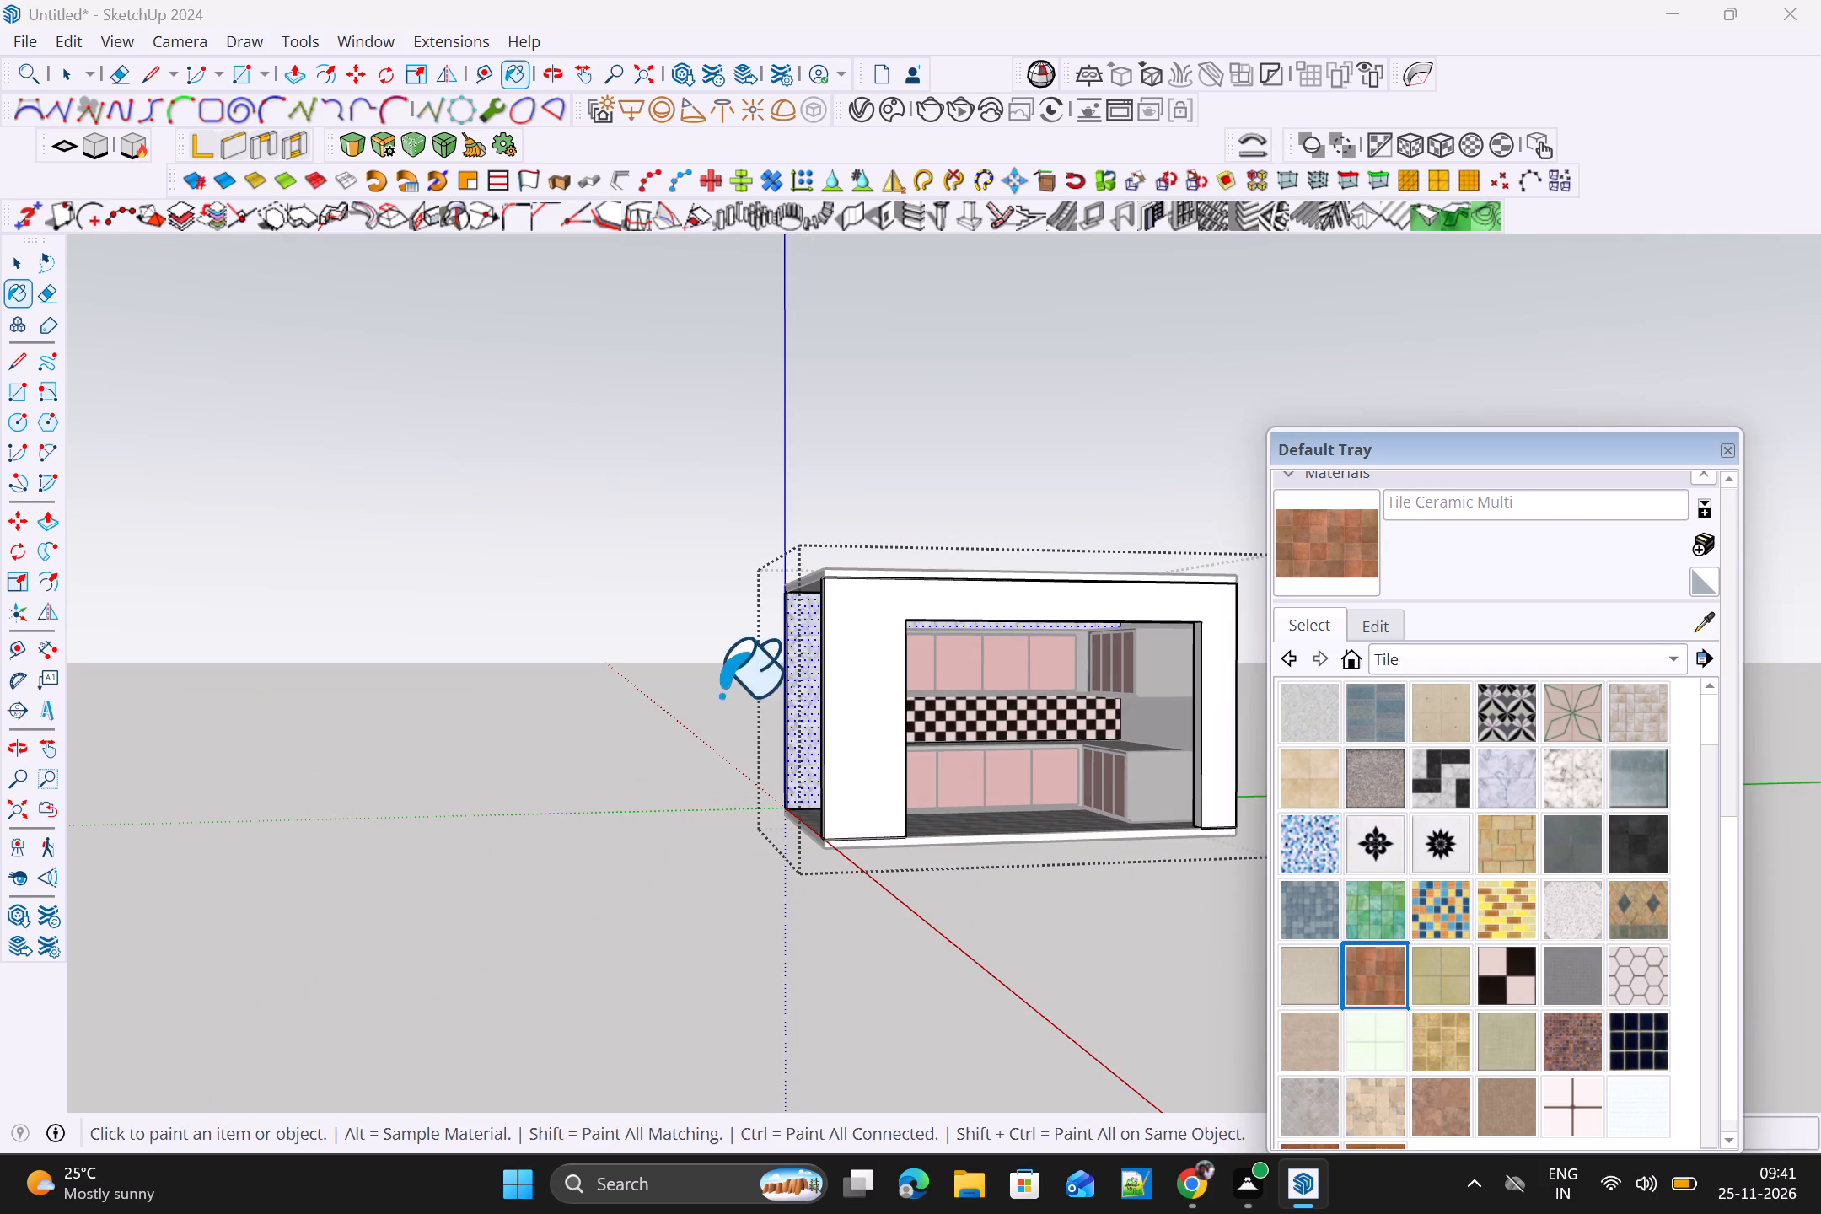
scroll(792, 663, up, 3)
middle_drag(785, 669, 864, 667)
scroll(878, 657, up, 1)
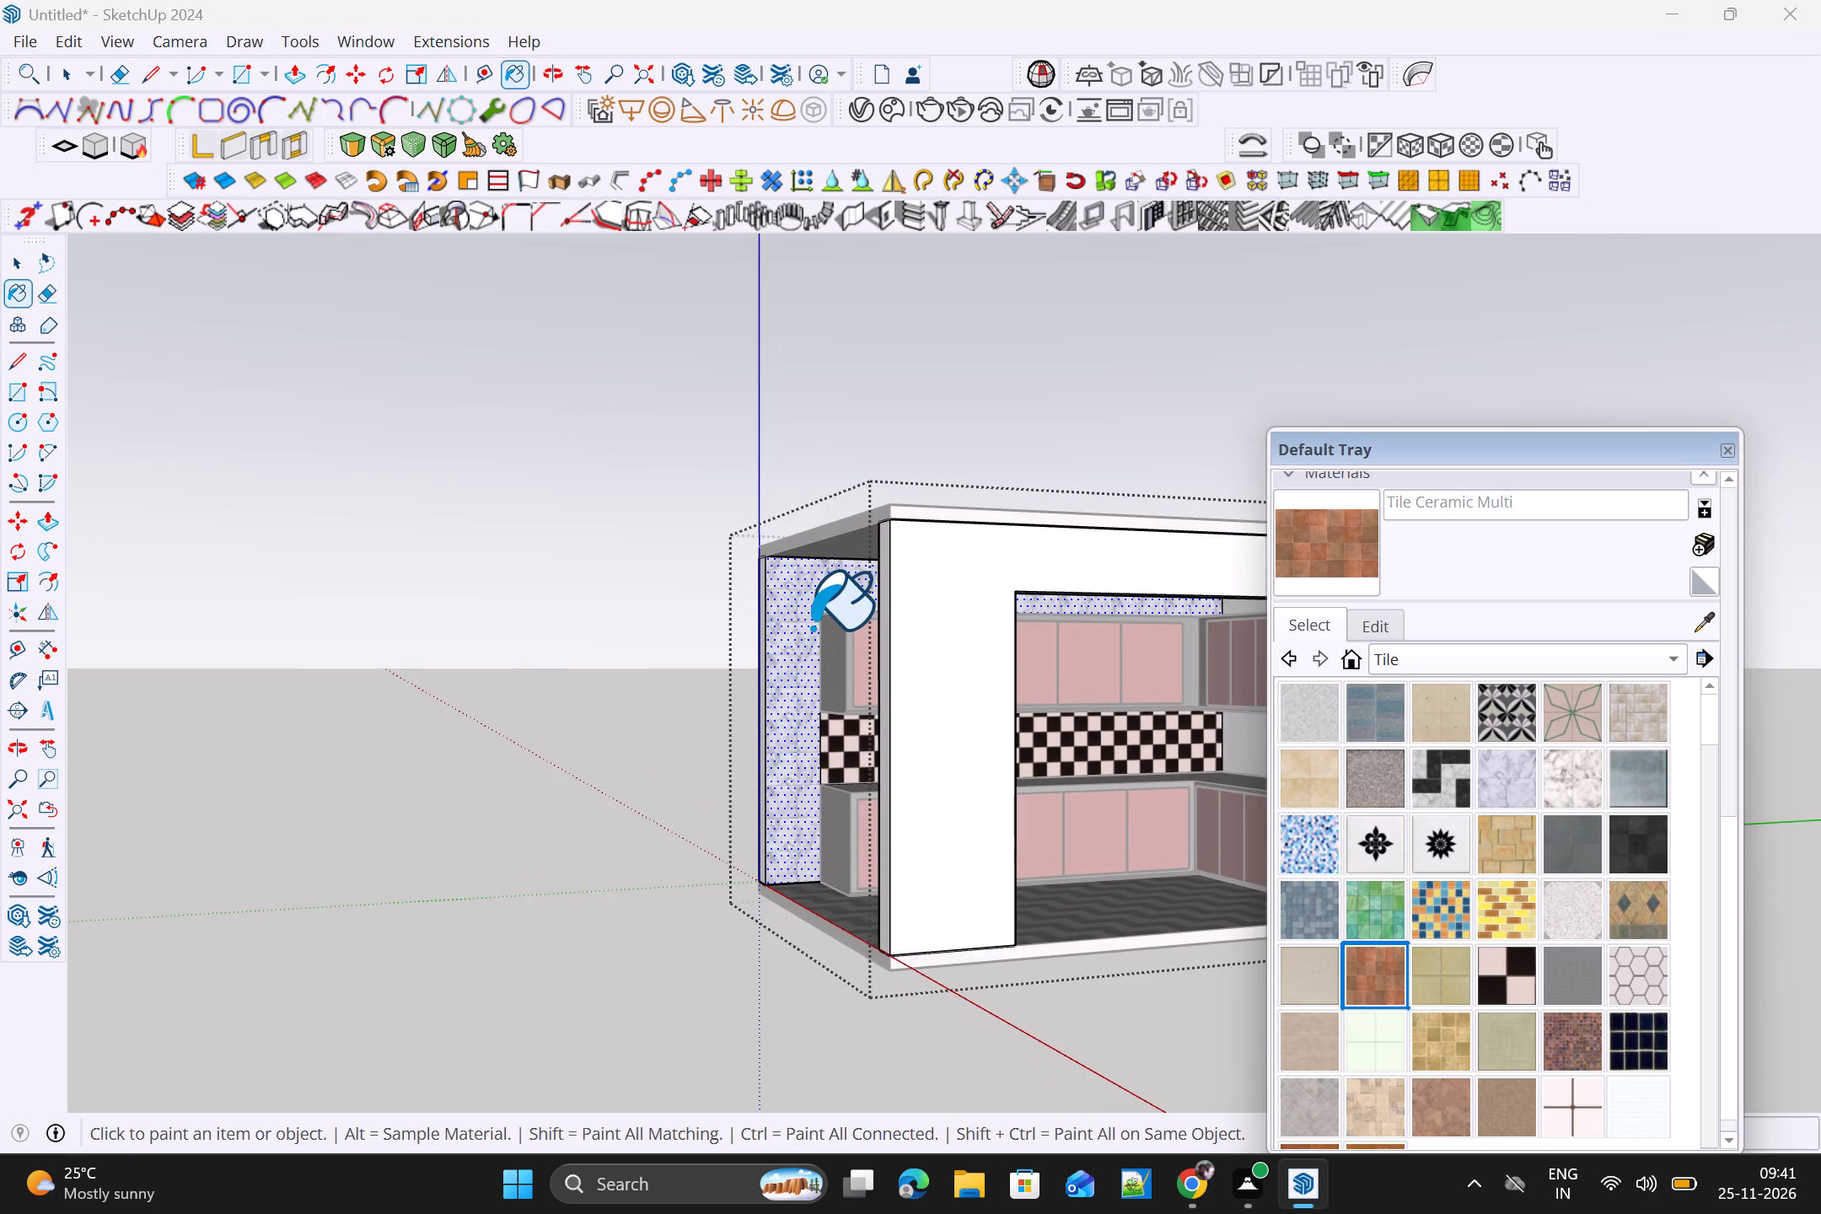
click(802, 627)
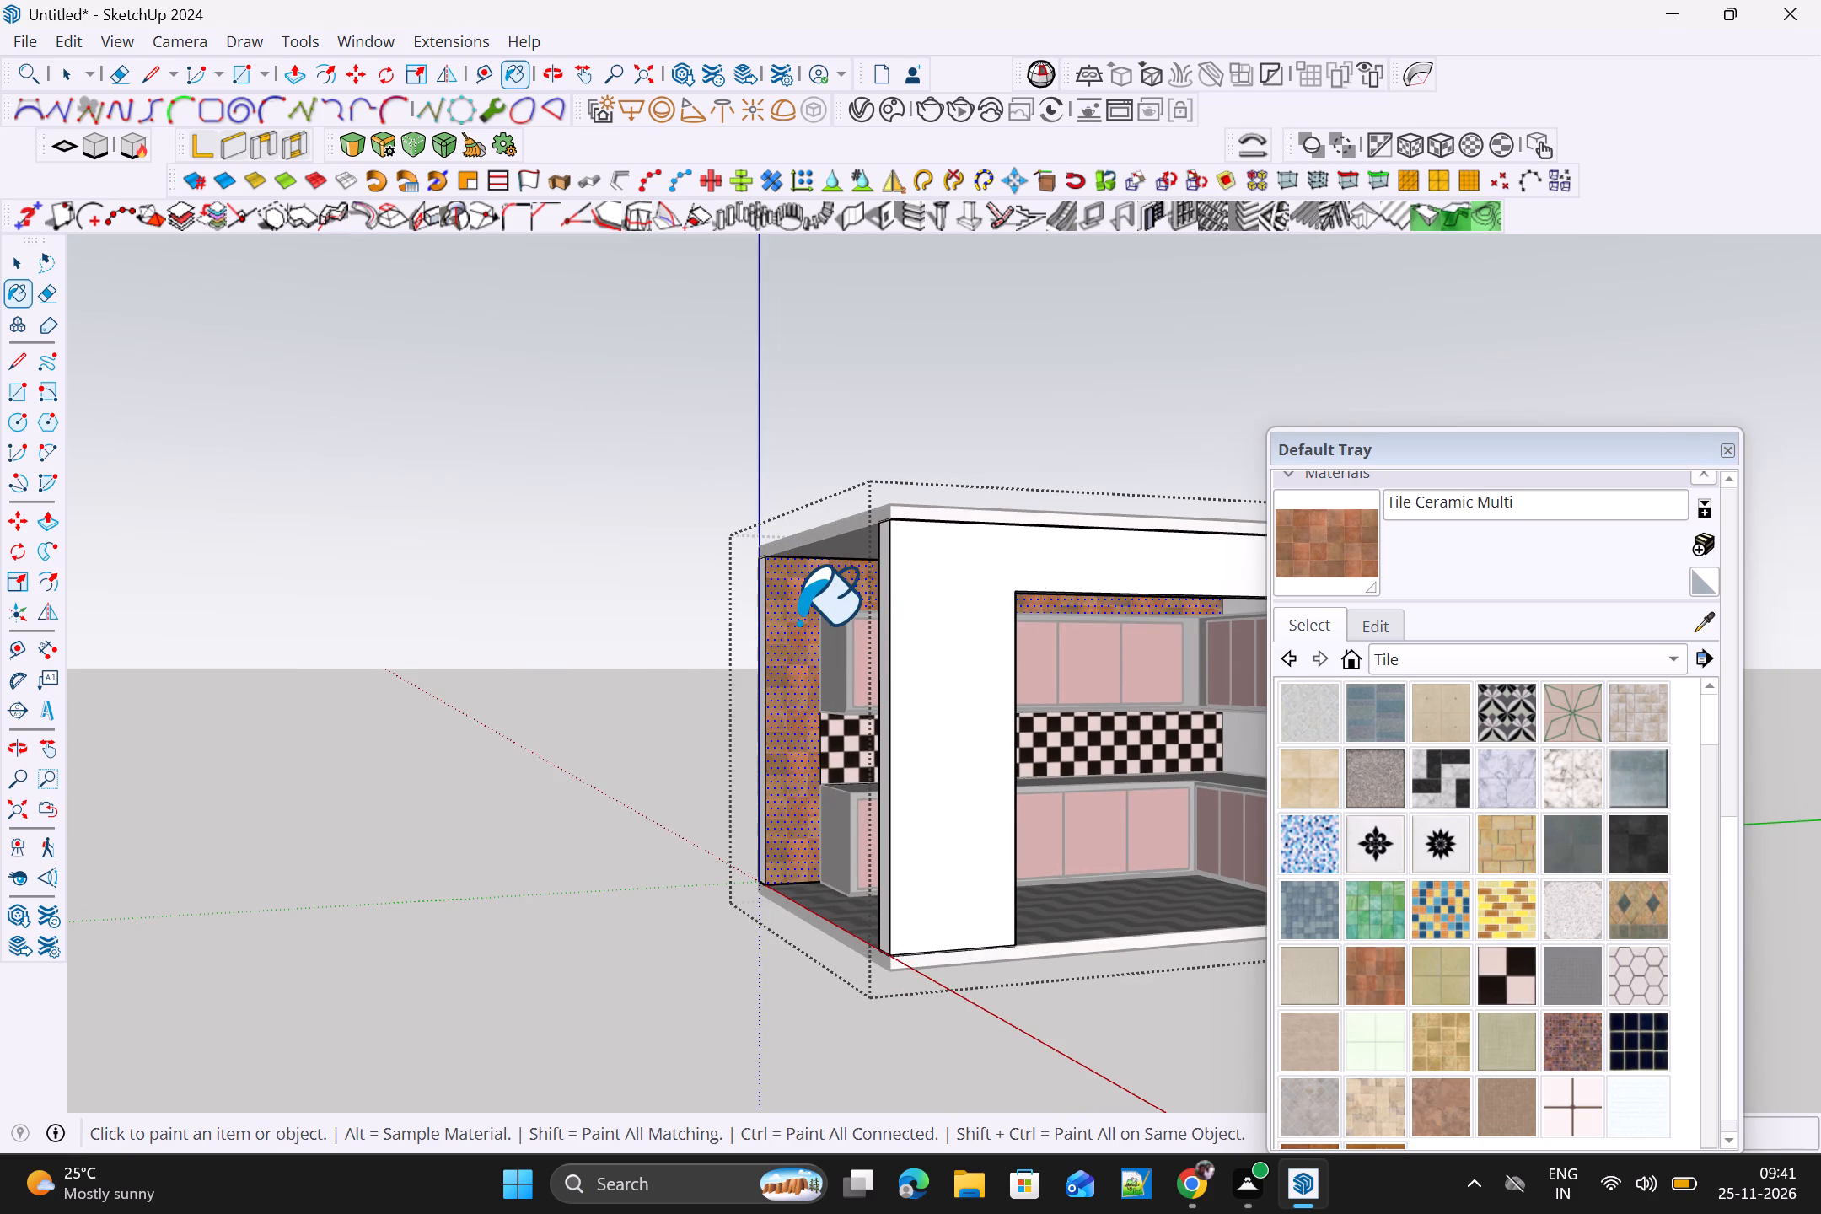
key(space)
click(636, 639)
middle_drag(637, 677, 950, 702)
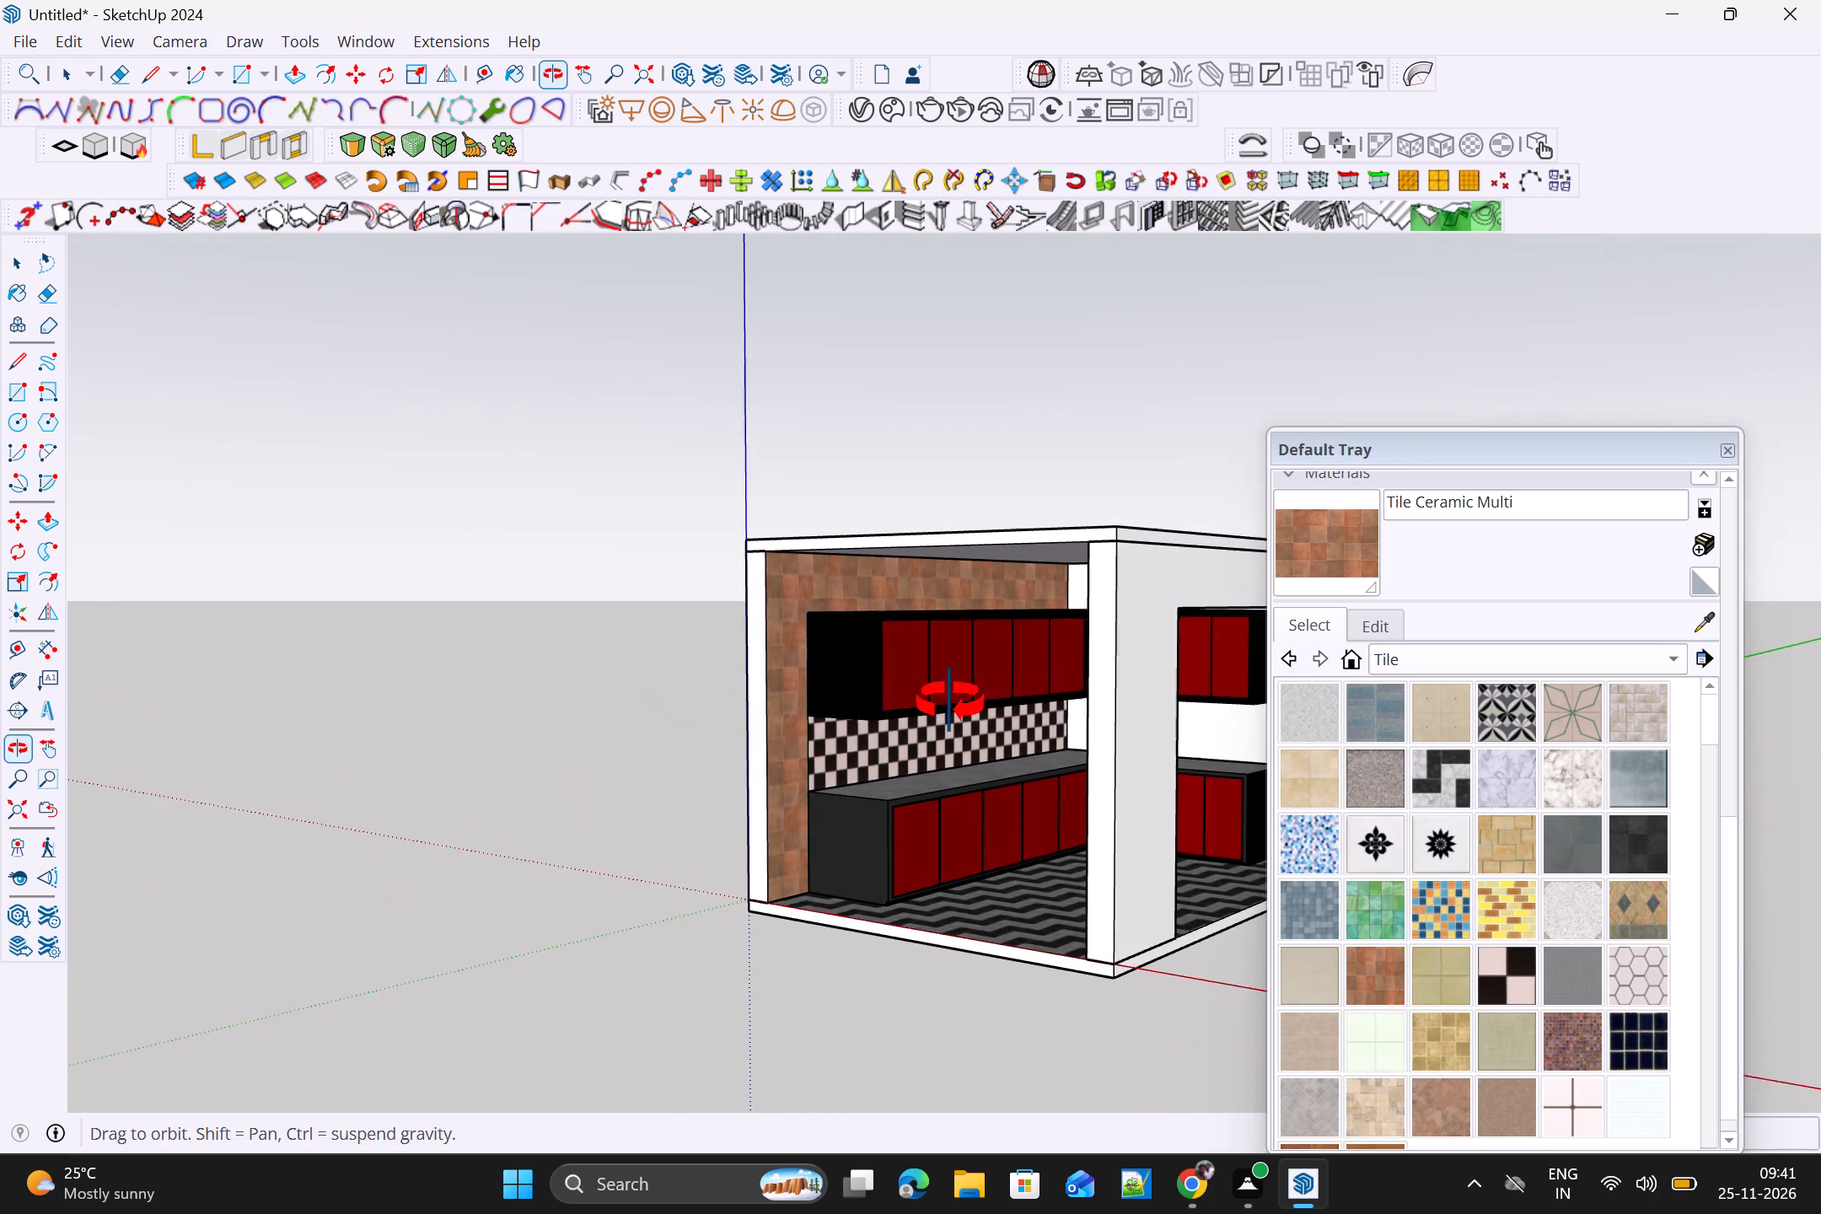
middle_drag(950, 702, 1106, 701)
scroll(1077, 702, up, 3)
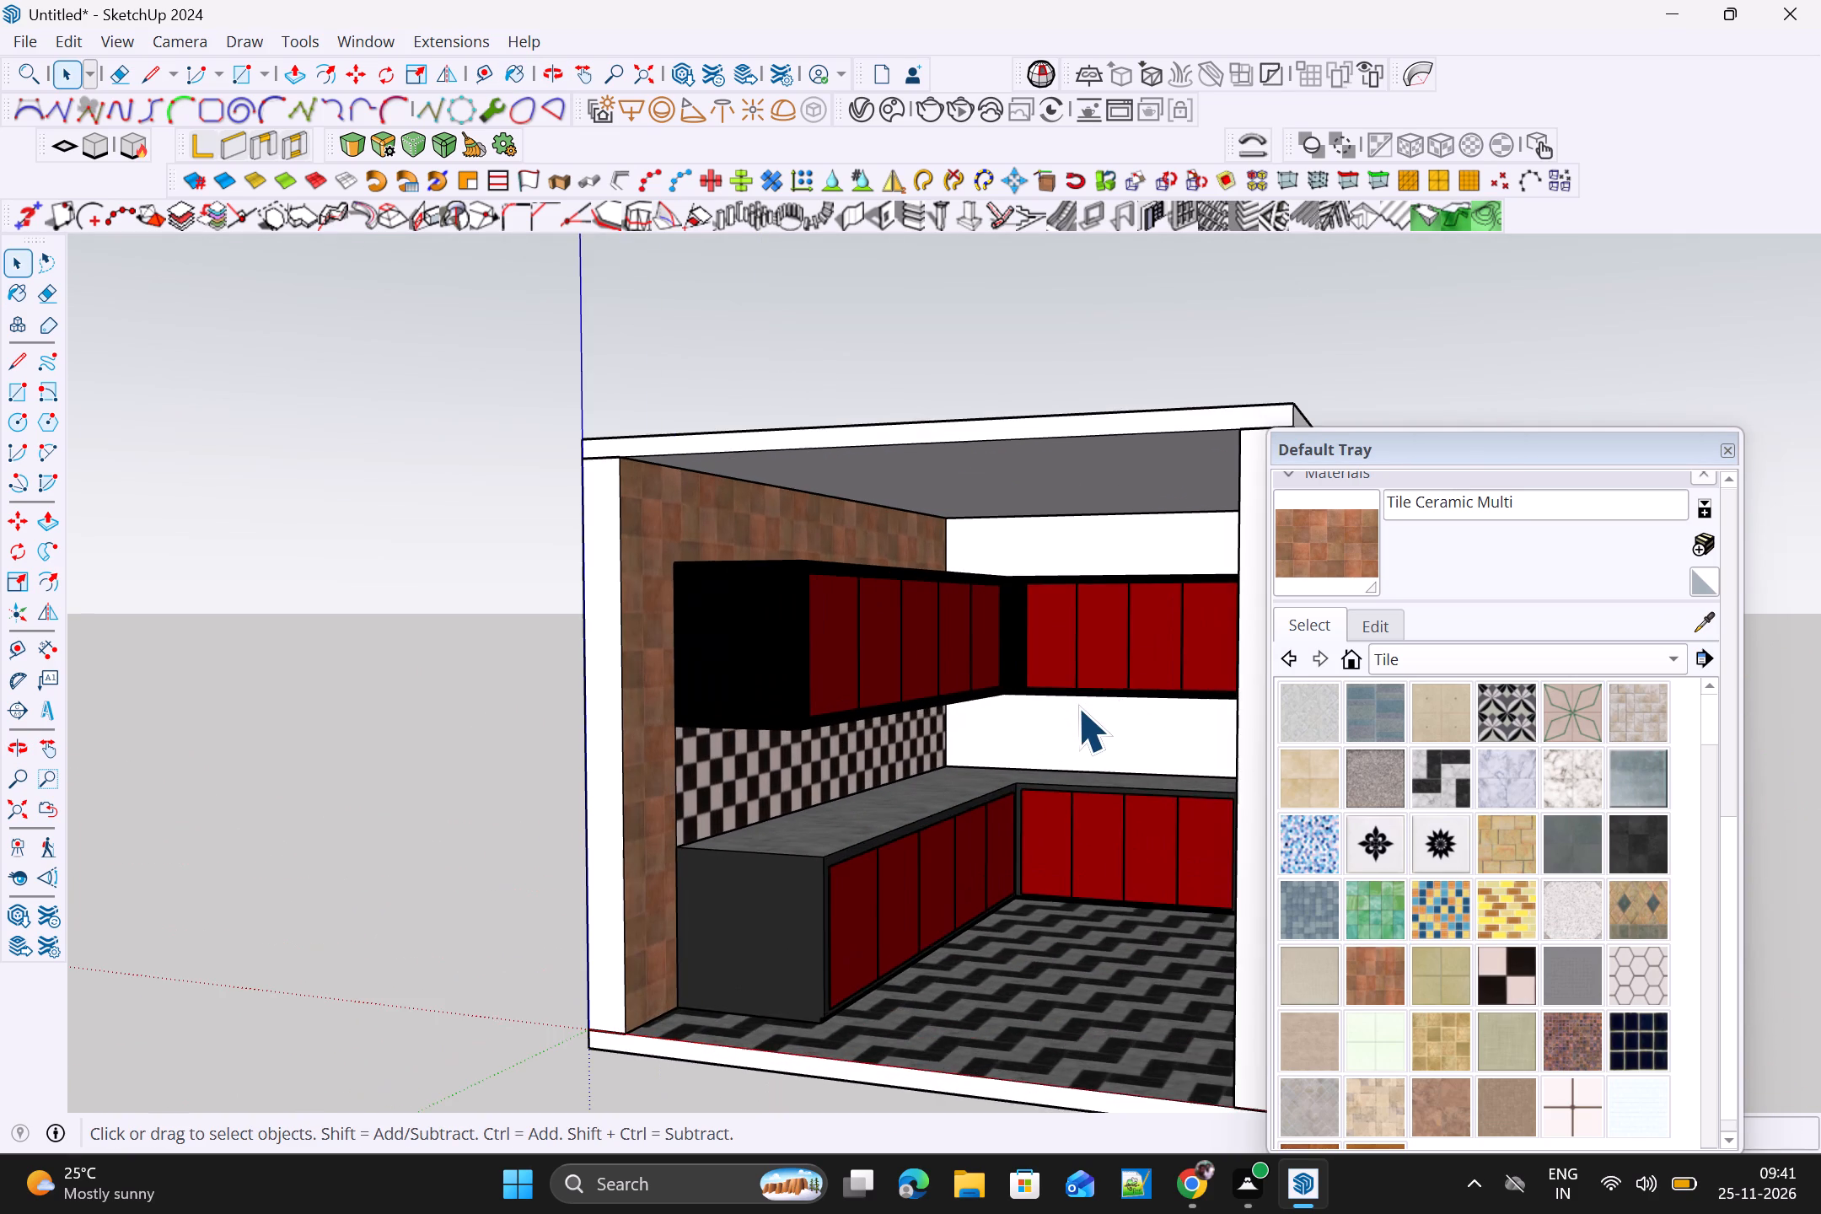
Open the wall group and draw a backsplash rectangle on the plain wall face between the four-door upper and base cabinets.
triple_click(1077, 707)
scroll(1068, 722, down, 3)
middle_drag(1054, 772, 1249, 777)
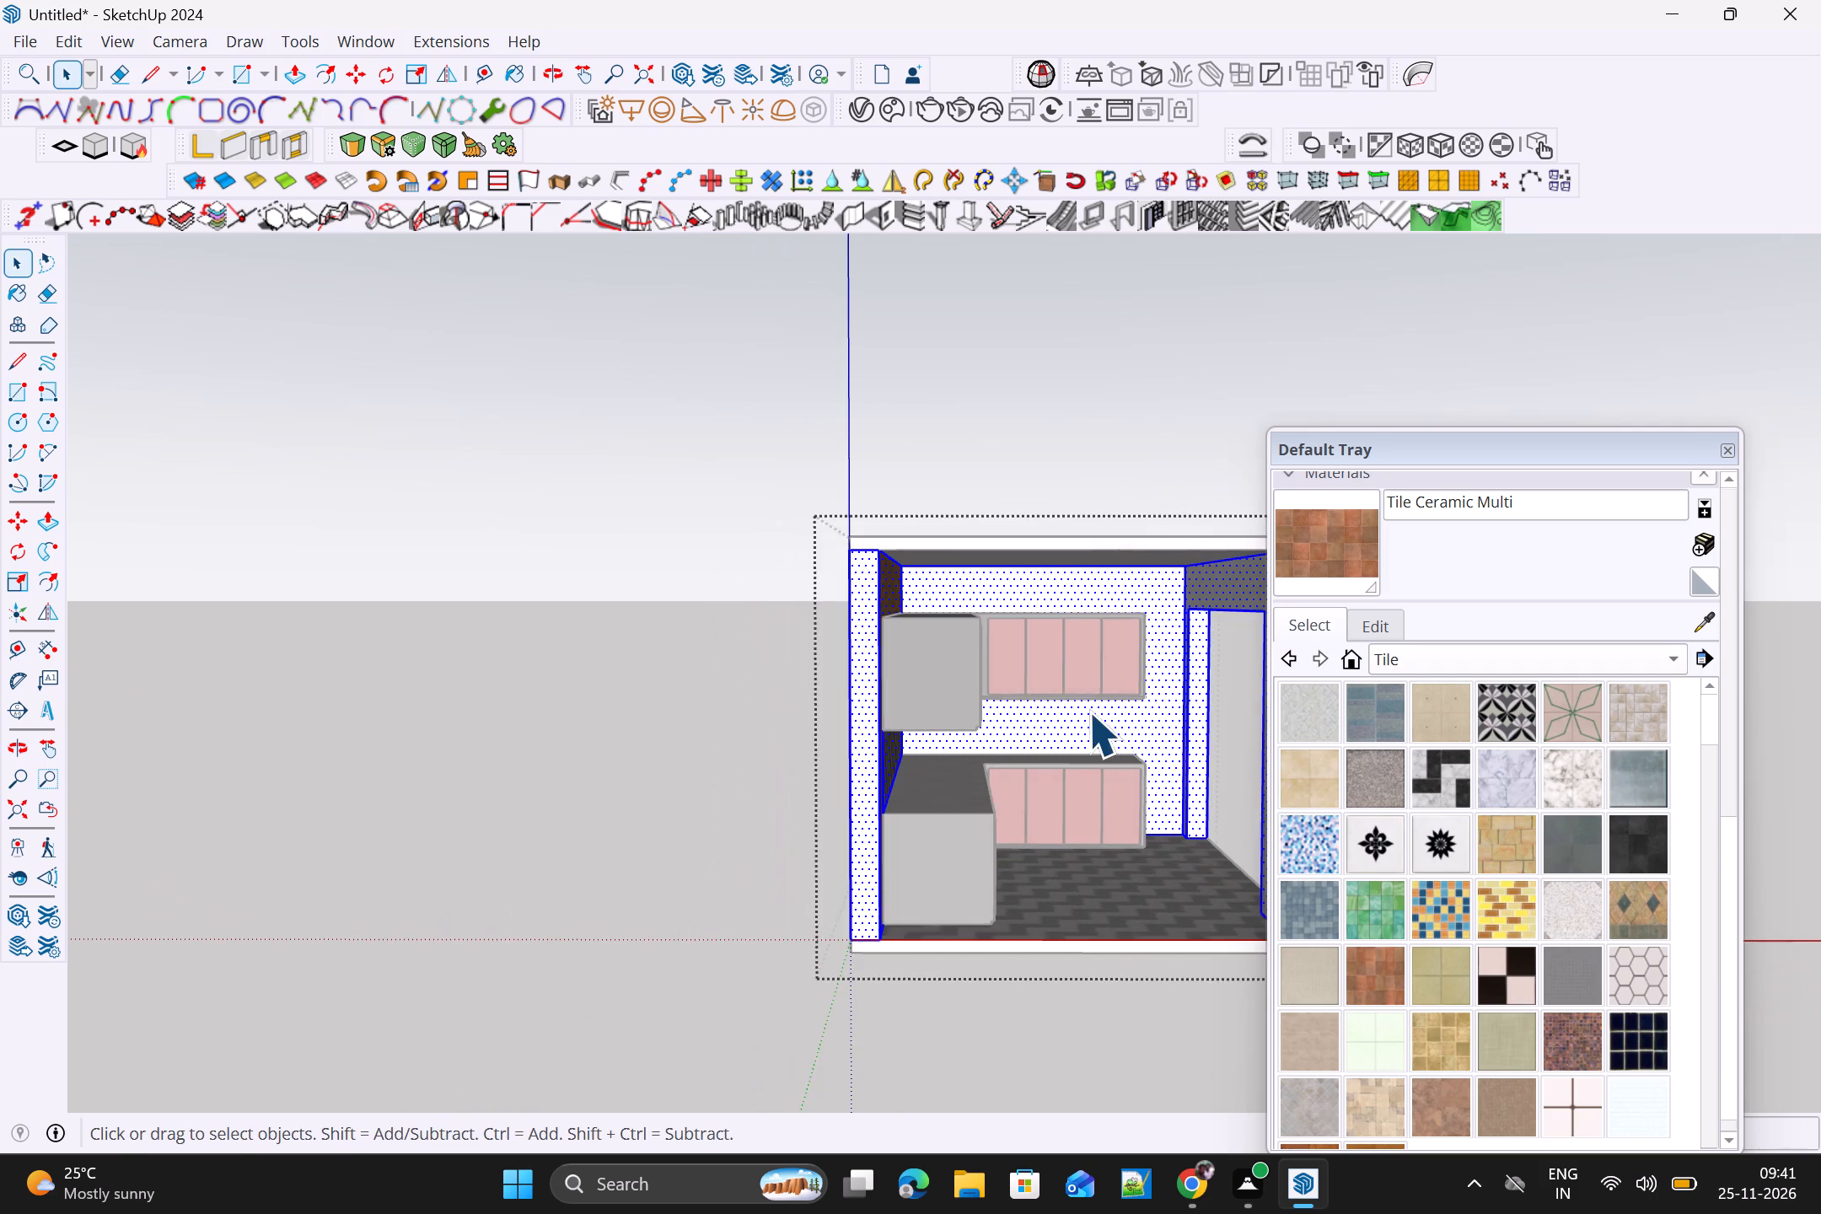
scroll(1088, 712, up, 3)
double_click(1055, 727)
click(1050, 720)
scroll(1048, 720, up, 2)
middle_drag(1056, 744, 963, 749)
click(959, 729)
double_click(959, 729)
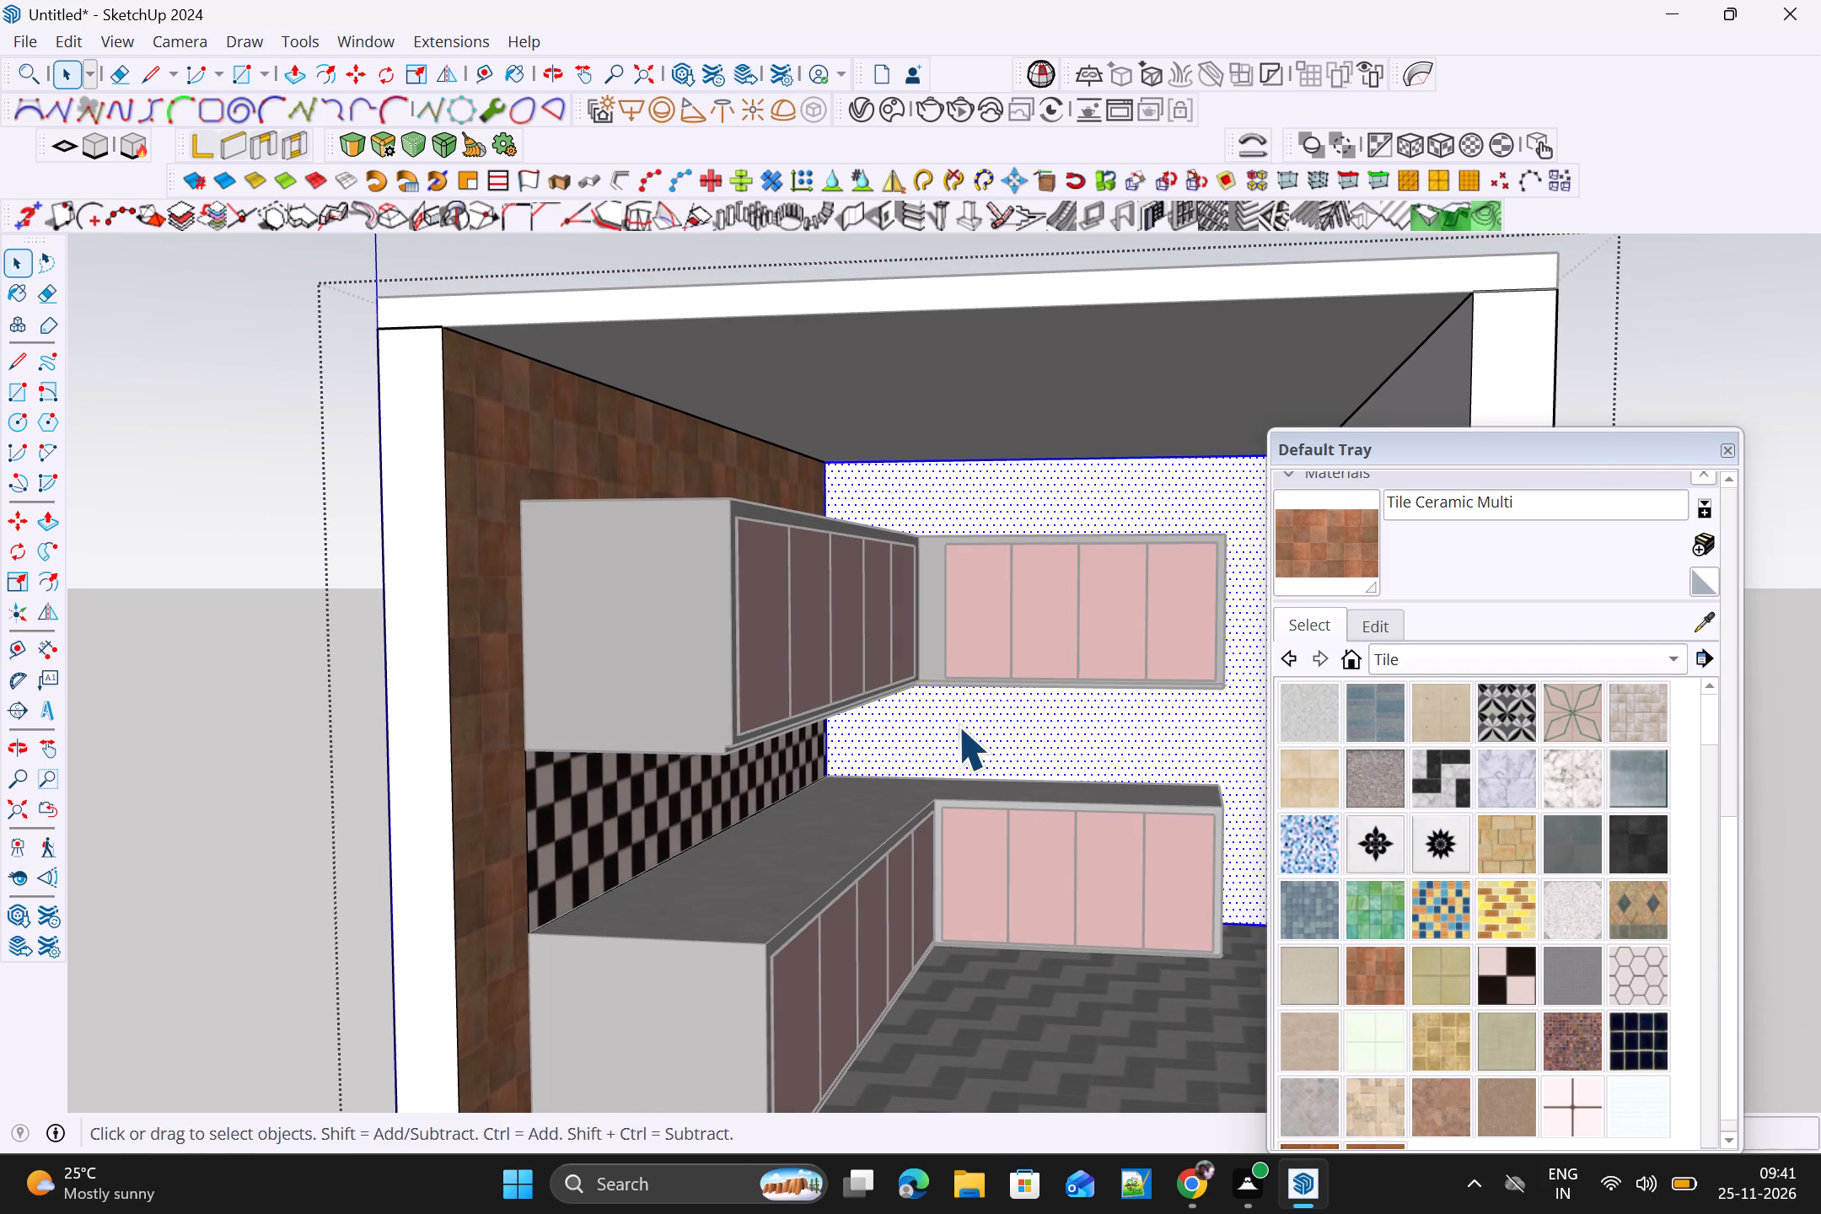
key(r)
scroll(951, 723, up, 1)
middle_drag(951, 723, 954, 662)
scroll(563, 706, up, 2)
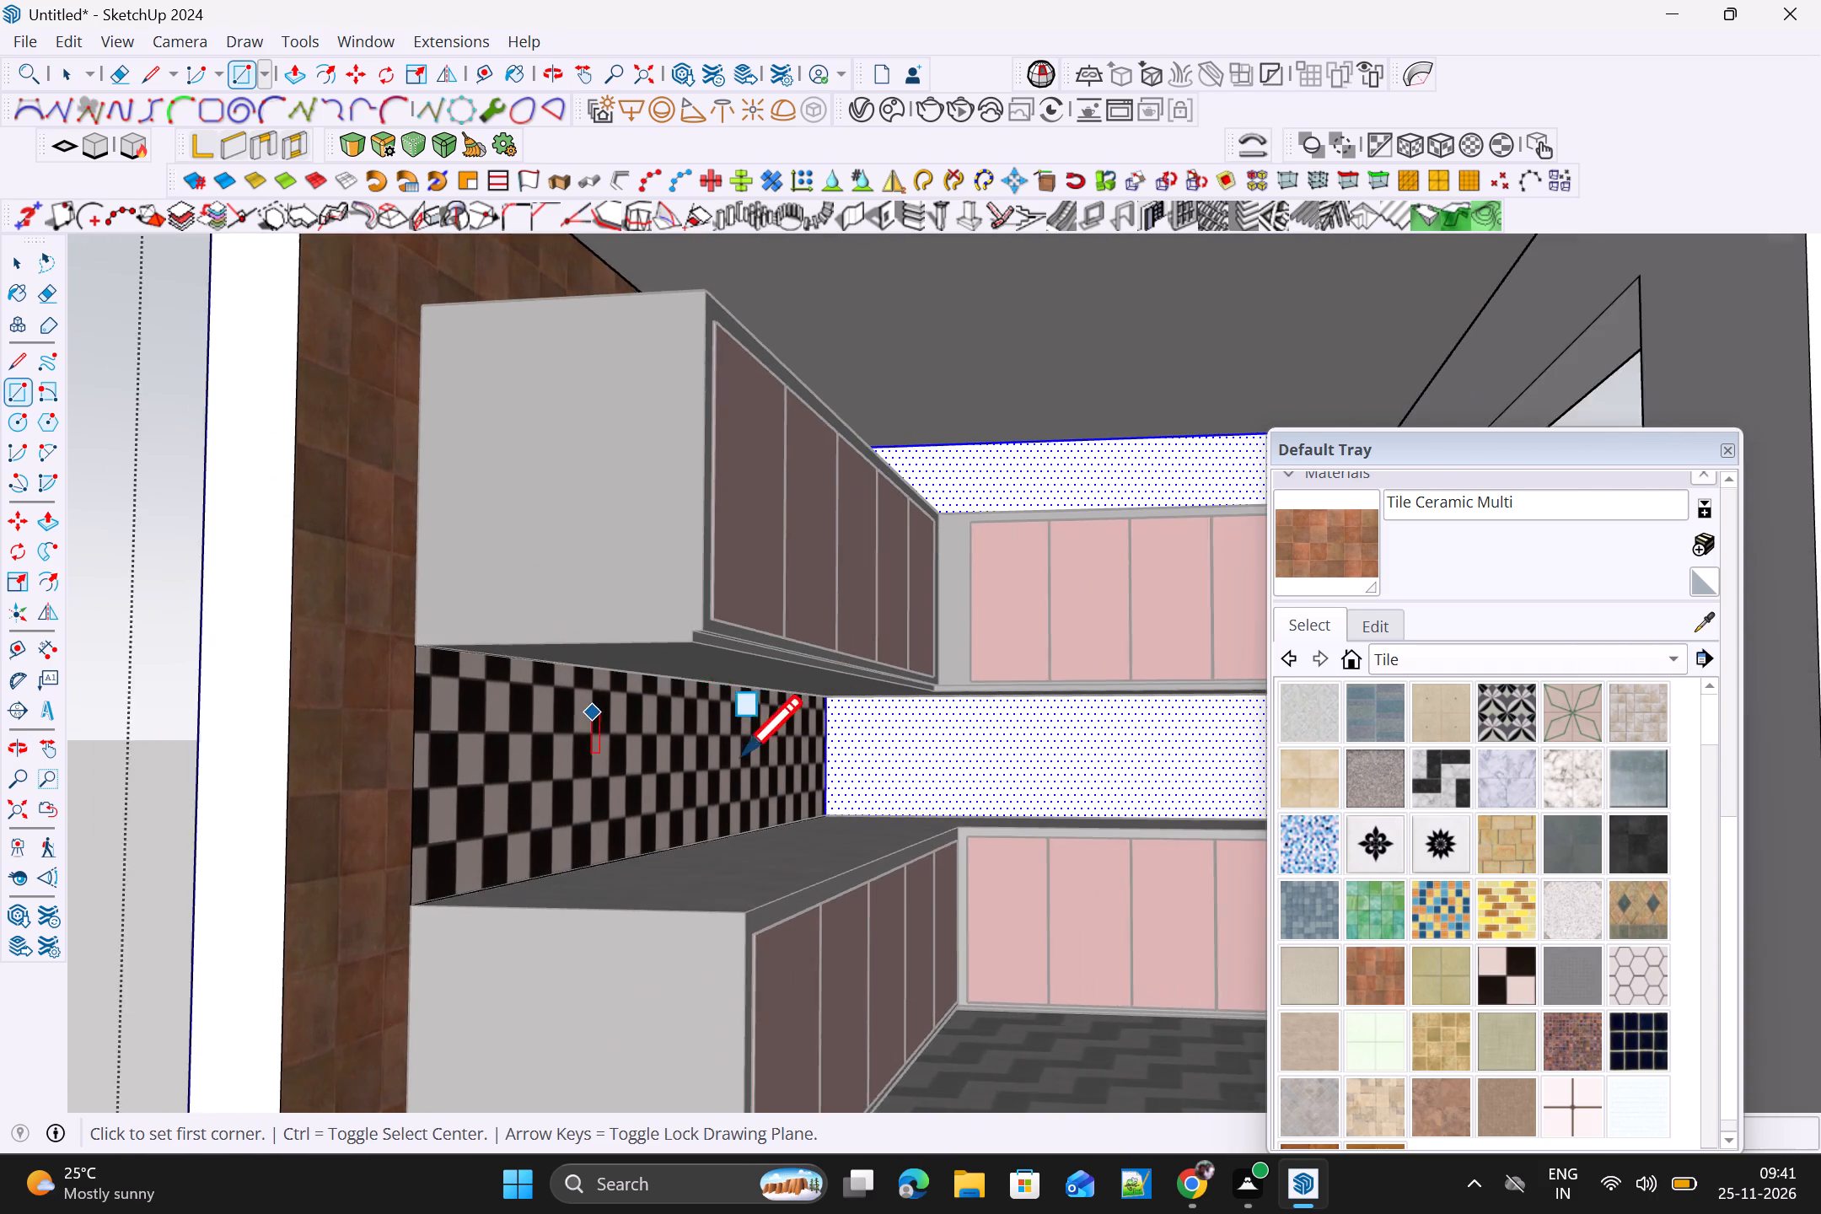
scroll(742, 755, up, 1)
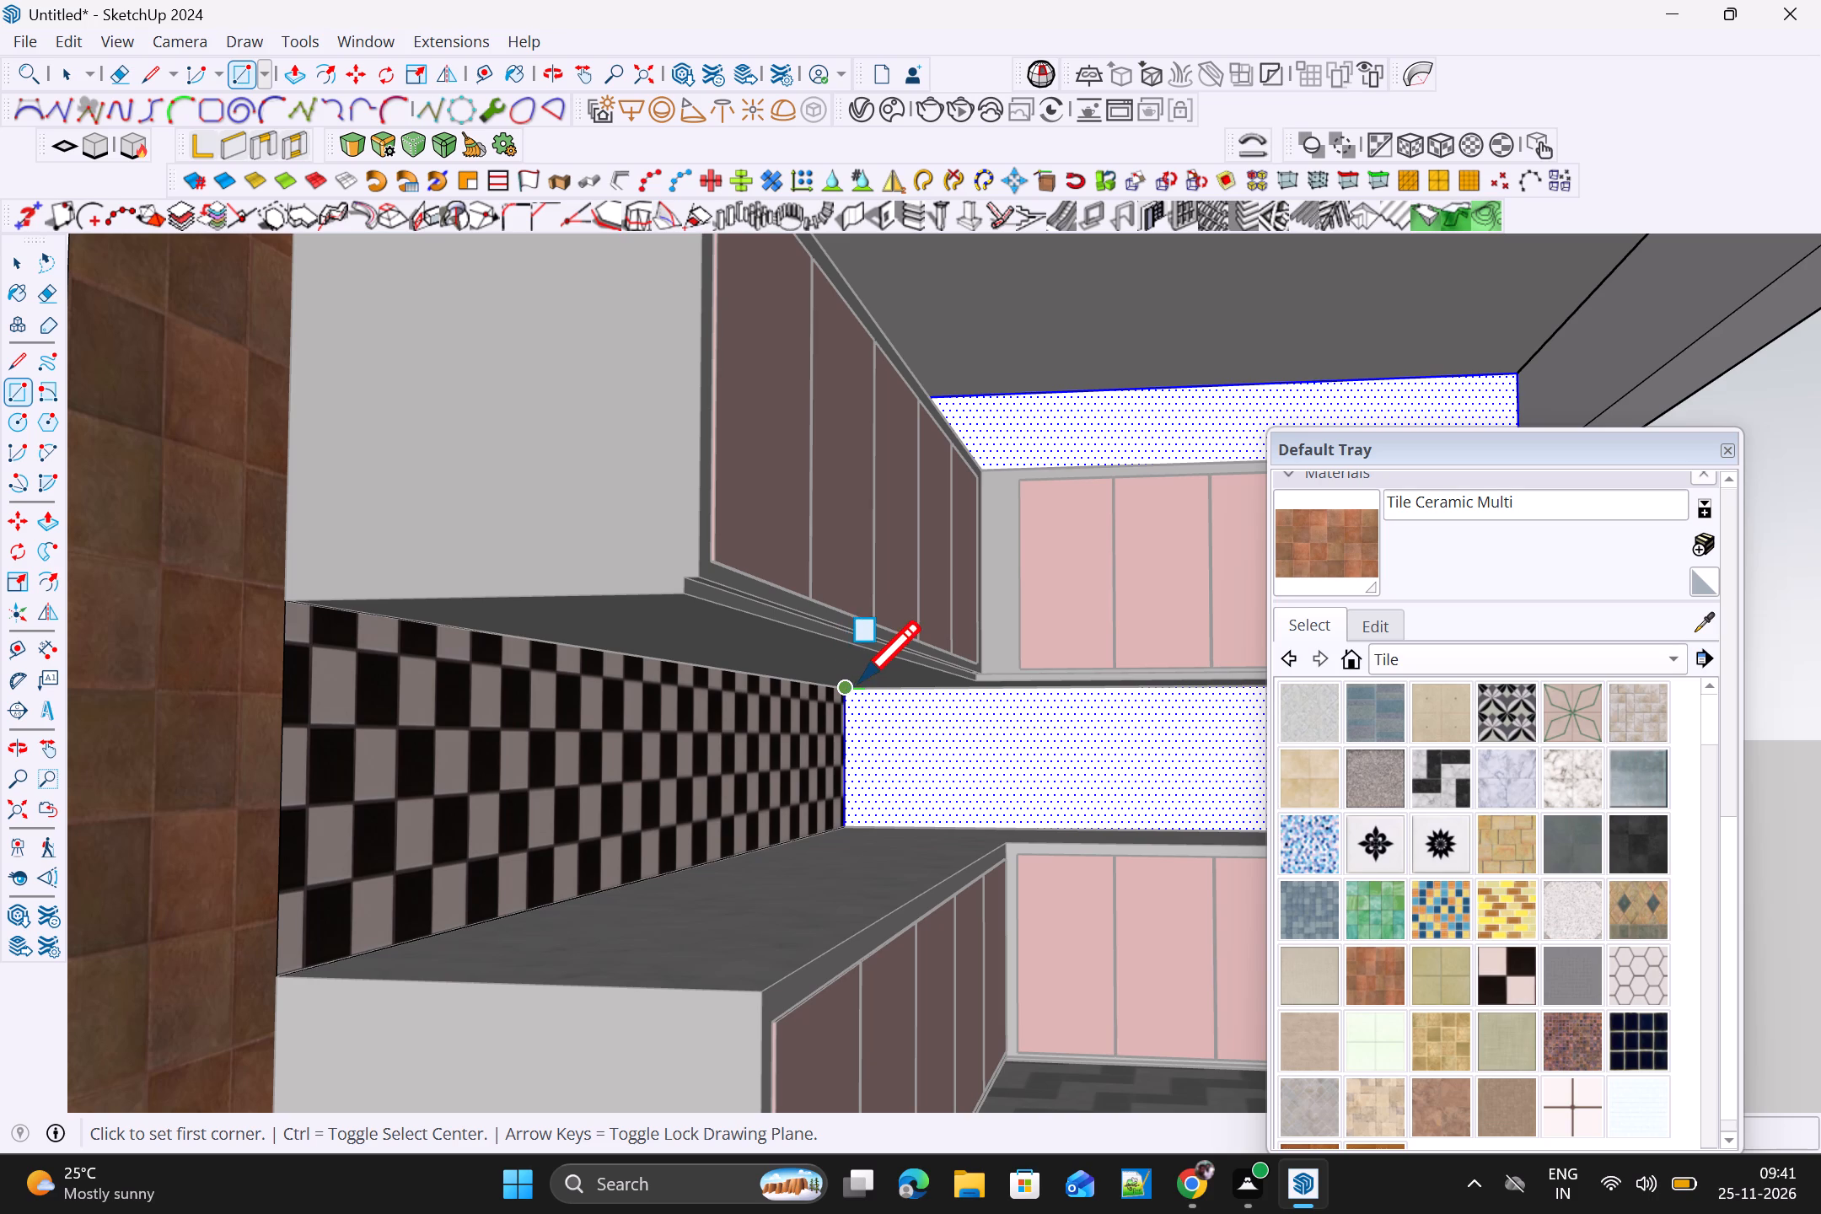
click(852, 689)
scroll(918, 728, down, 3)
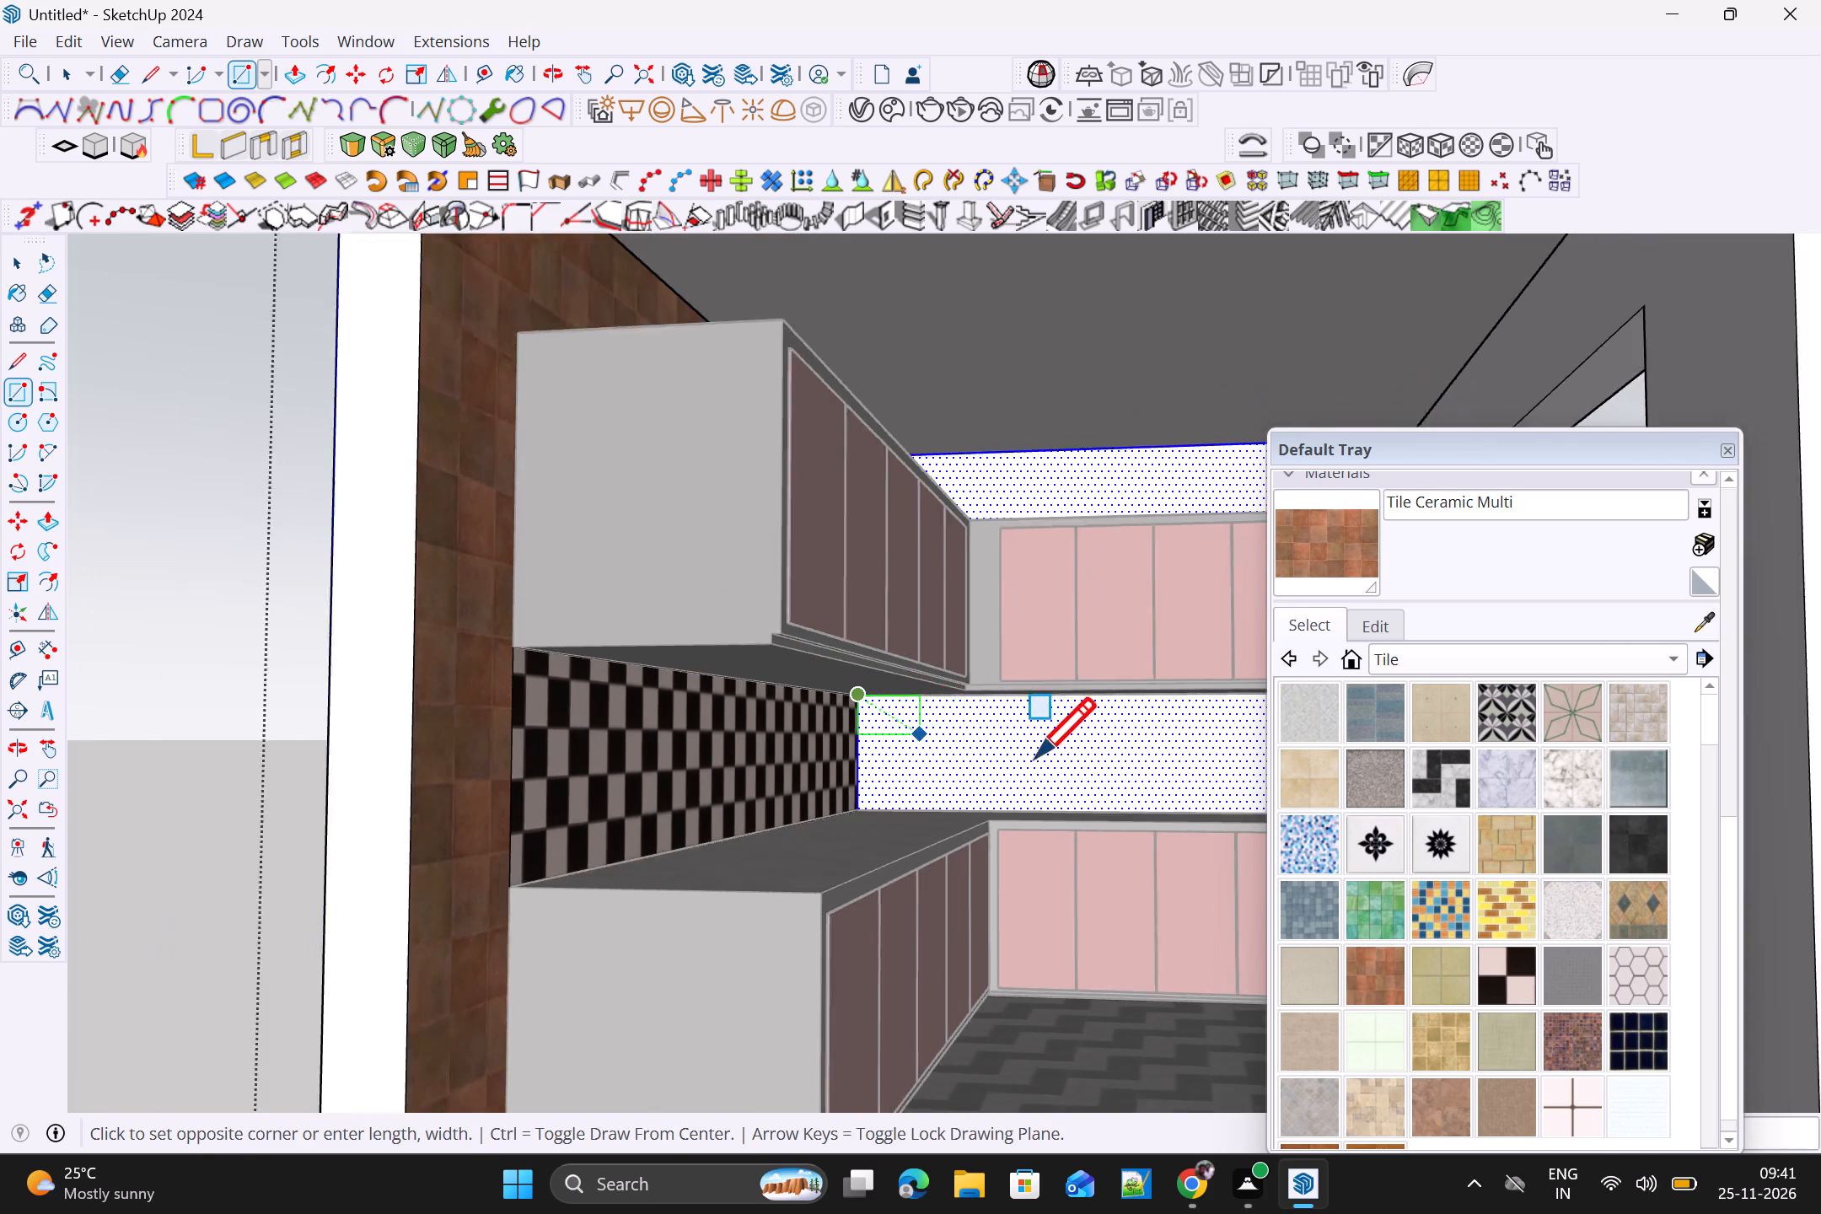
scroll(1035, 758, down, 4)
shift+middle_drag(1120, 785, 932, 755)
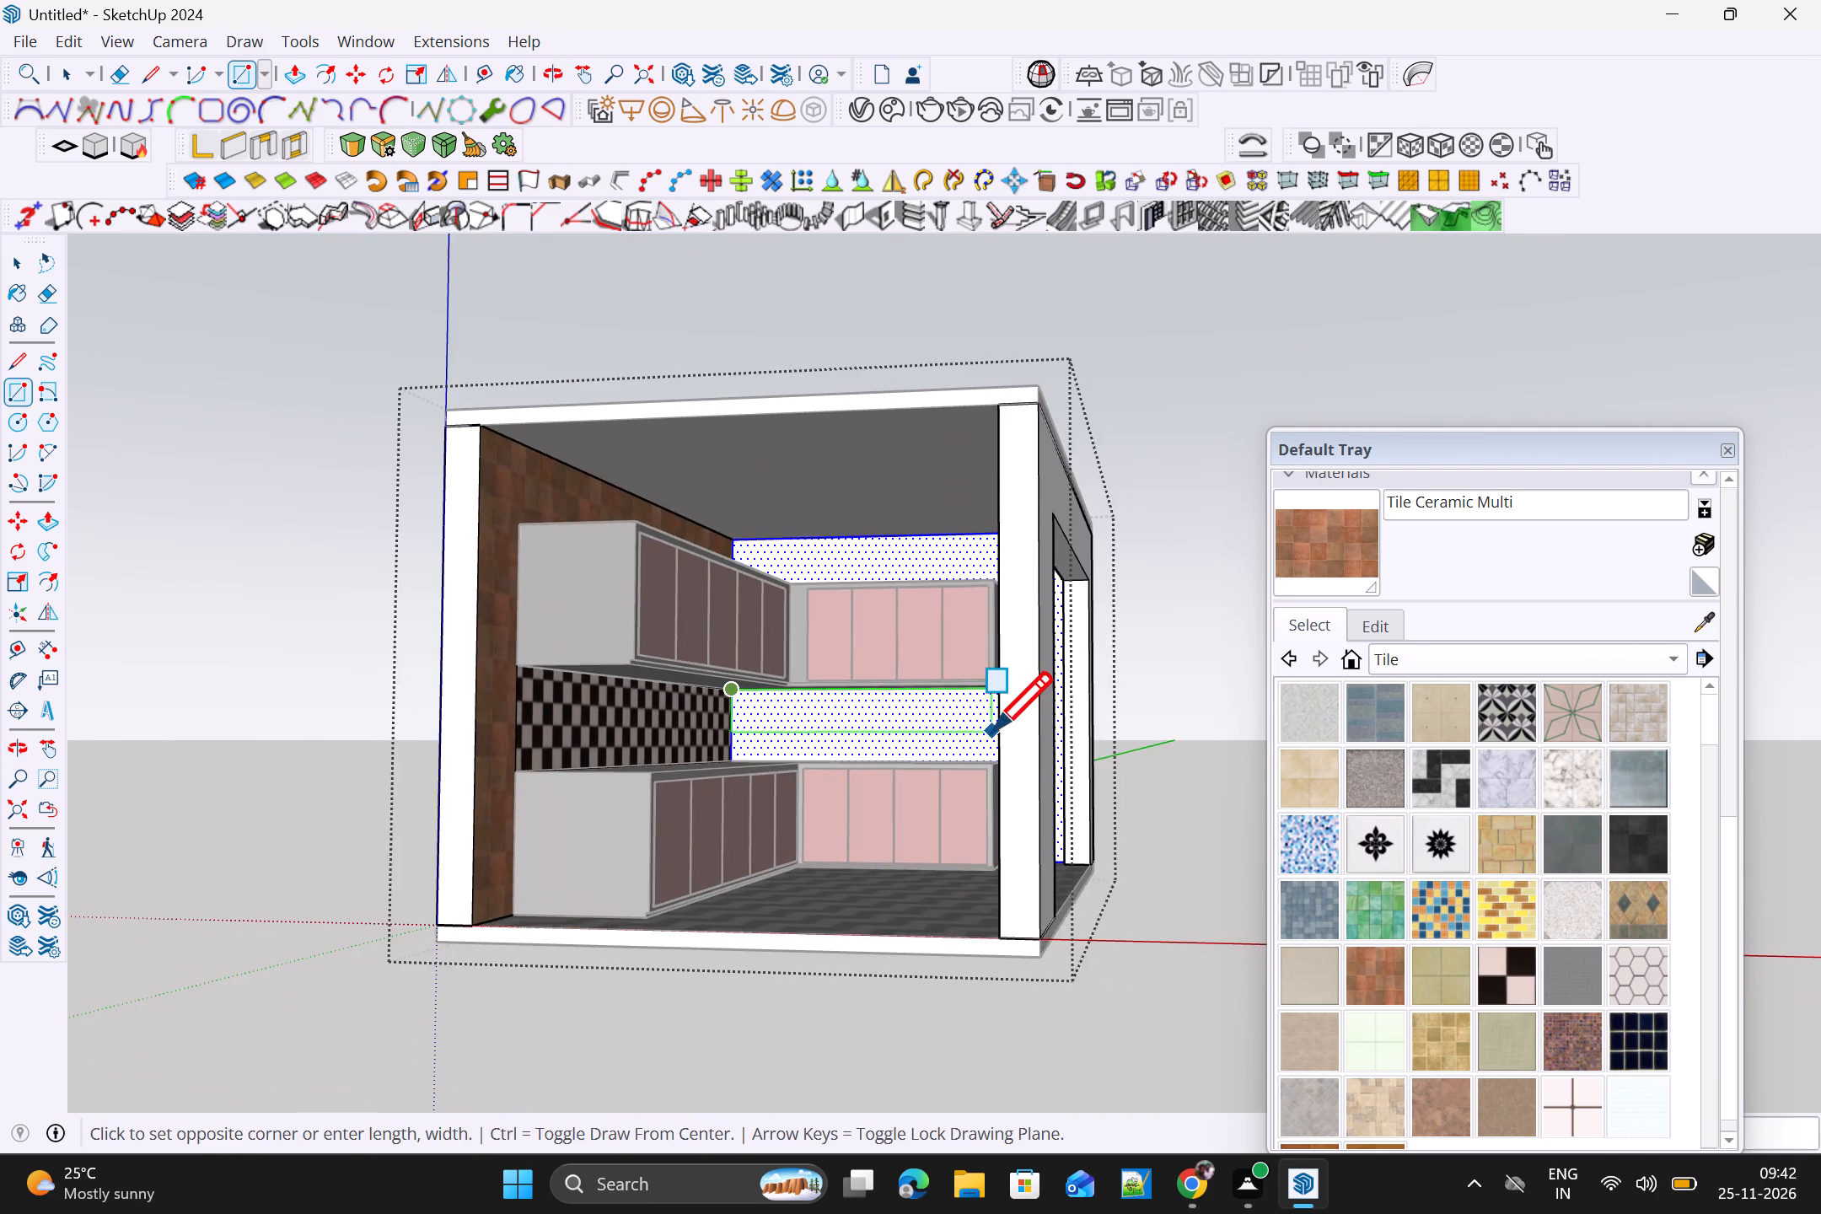
scroll(992, 732, up, 3)
middle_drag(894, 741, 990, 782)
scroll(992, 739, up, 8)
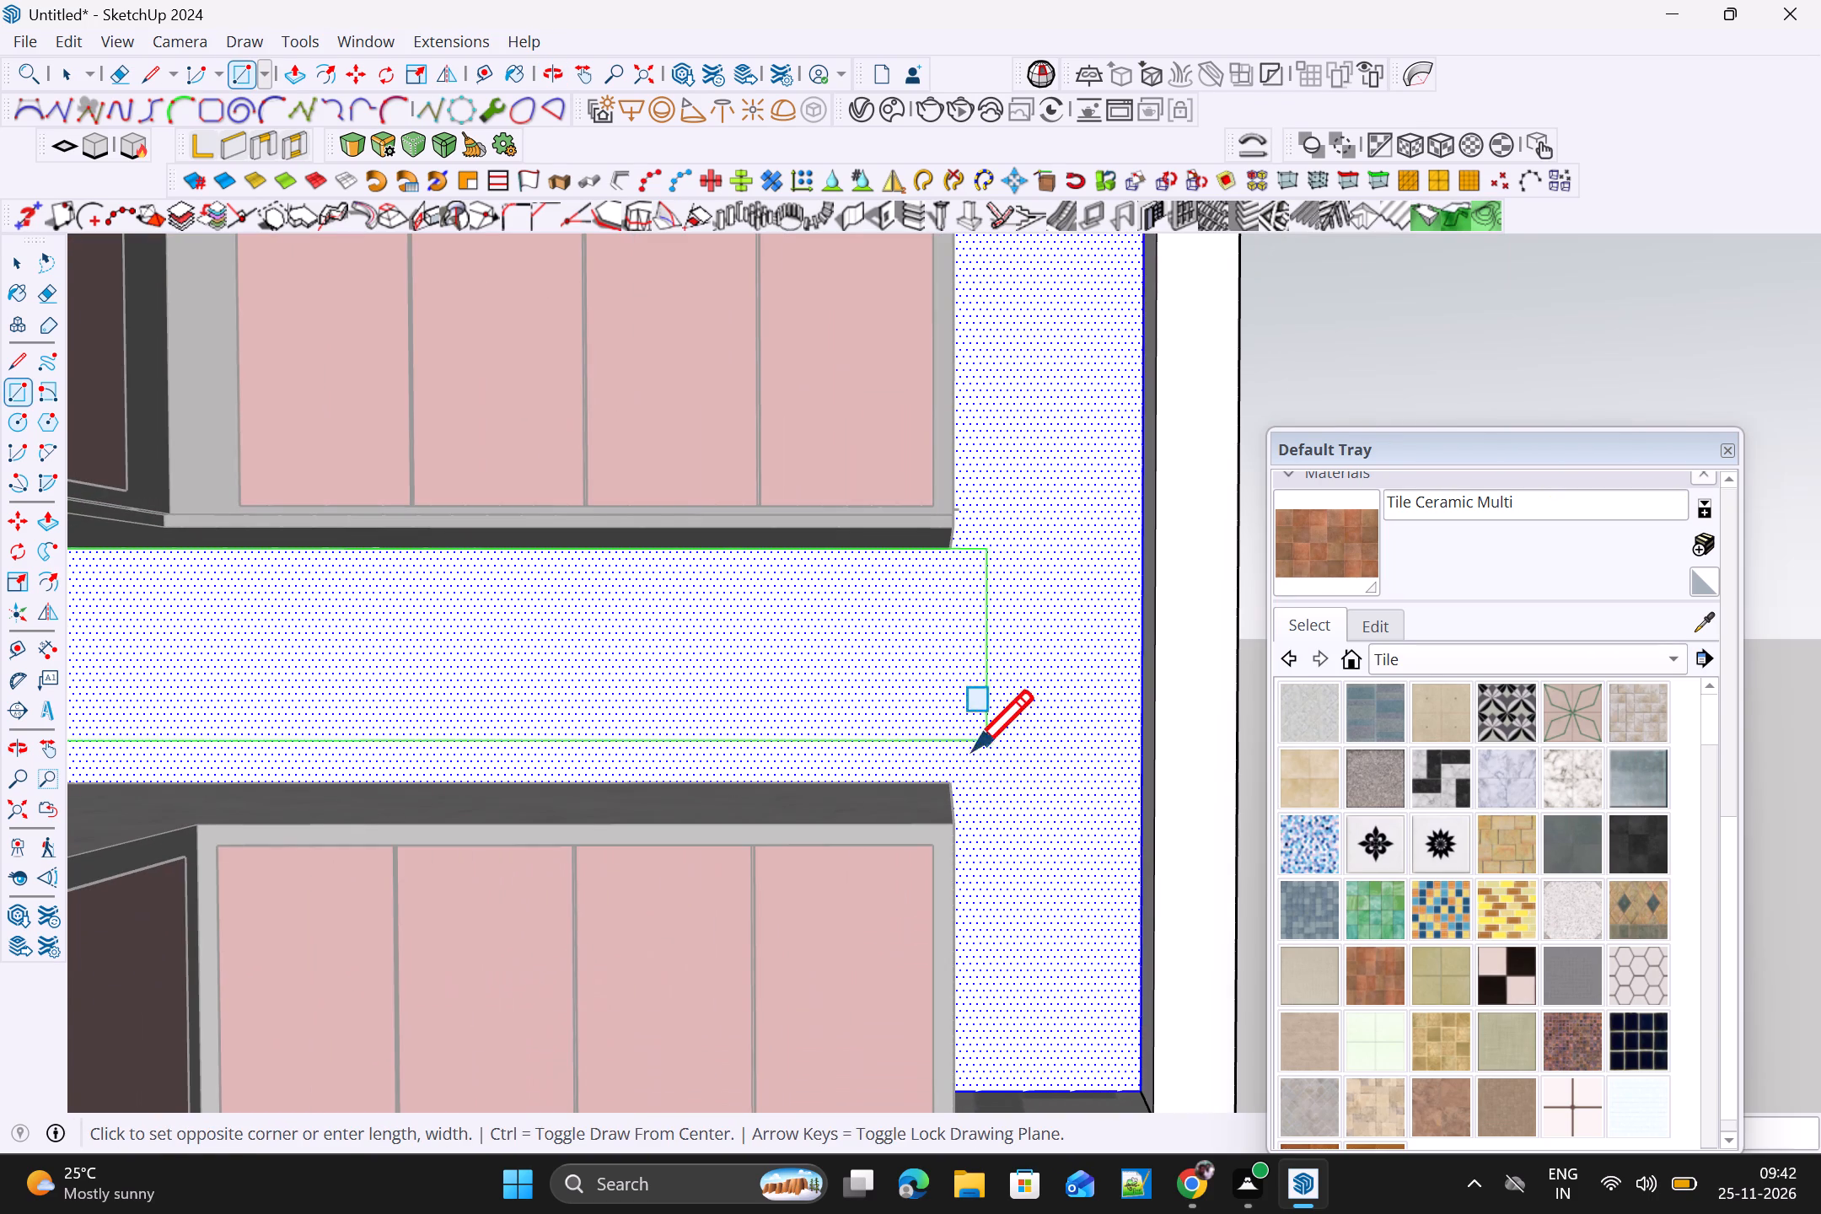
click(950, 776)
scroll(949, 776, down, 4)
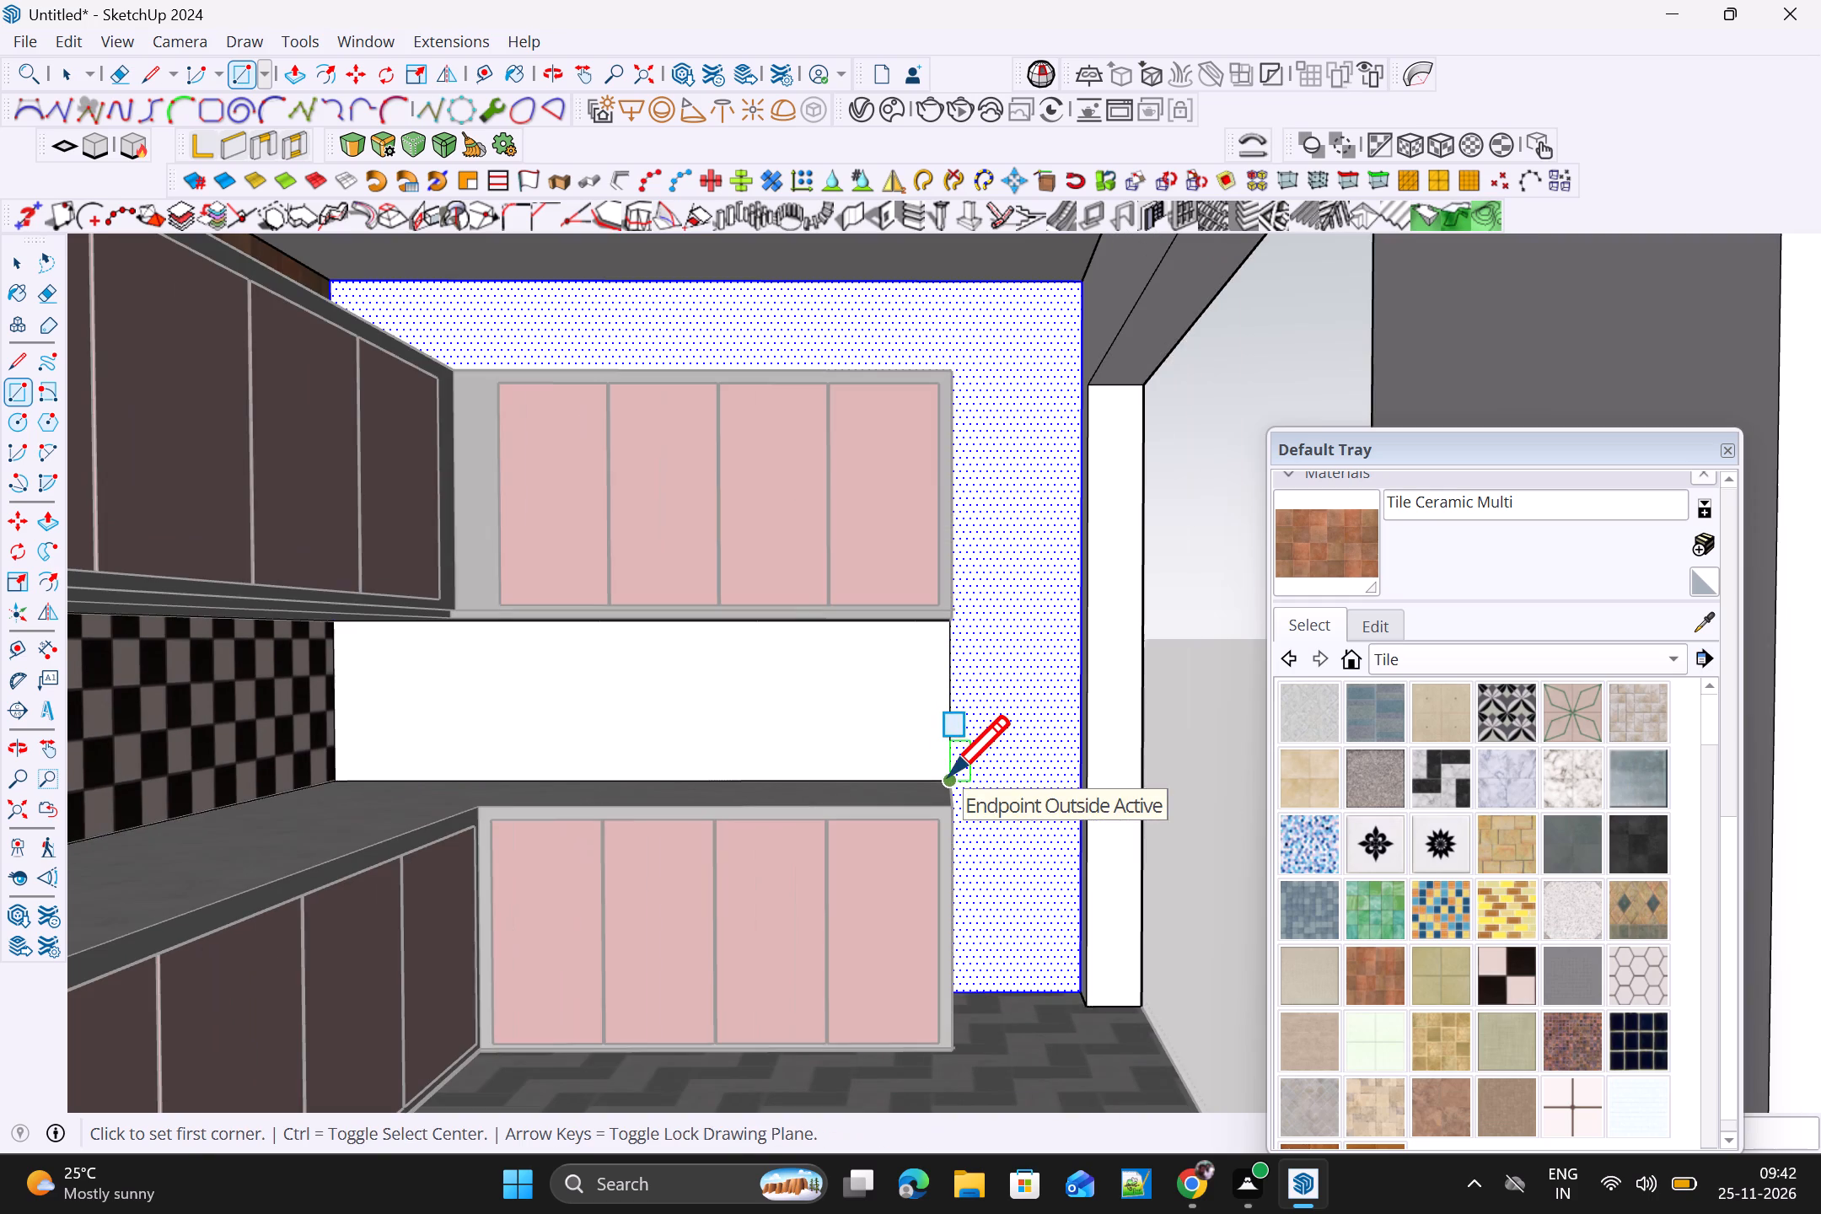
Paint the new backsplash rectangle between the cabinets with Tile Checker BW.
key(space)
click(891, 736)
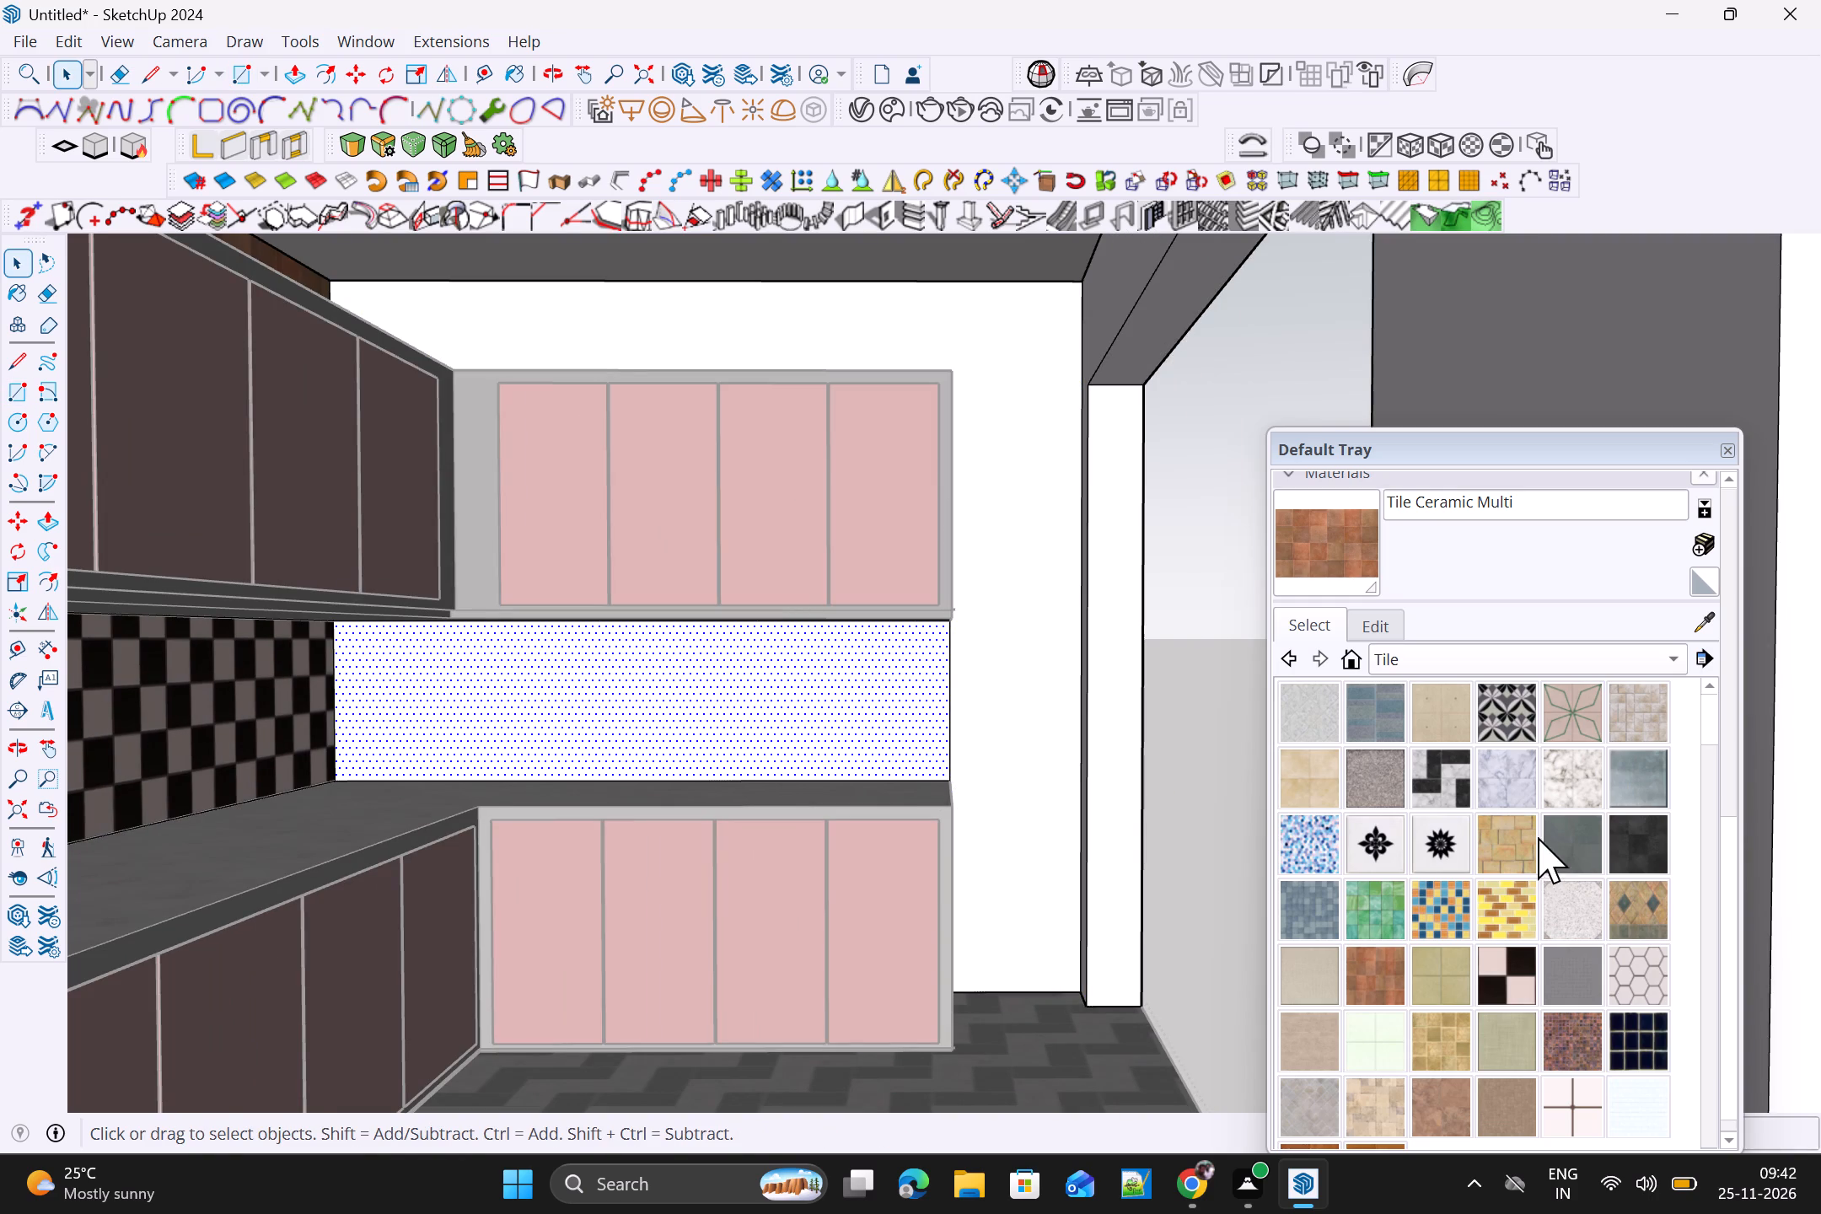
scroll(1529, 869, down, 2)
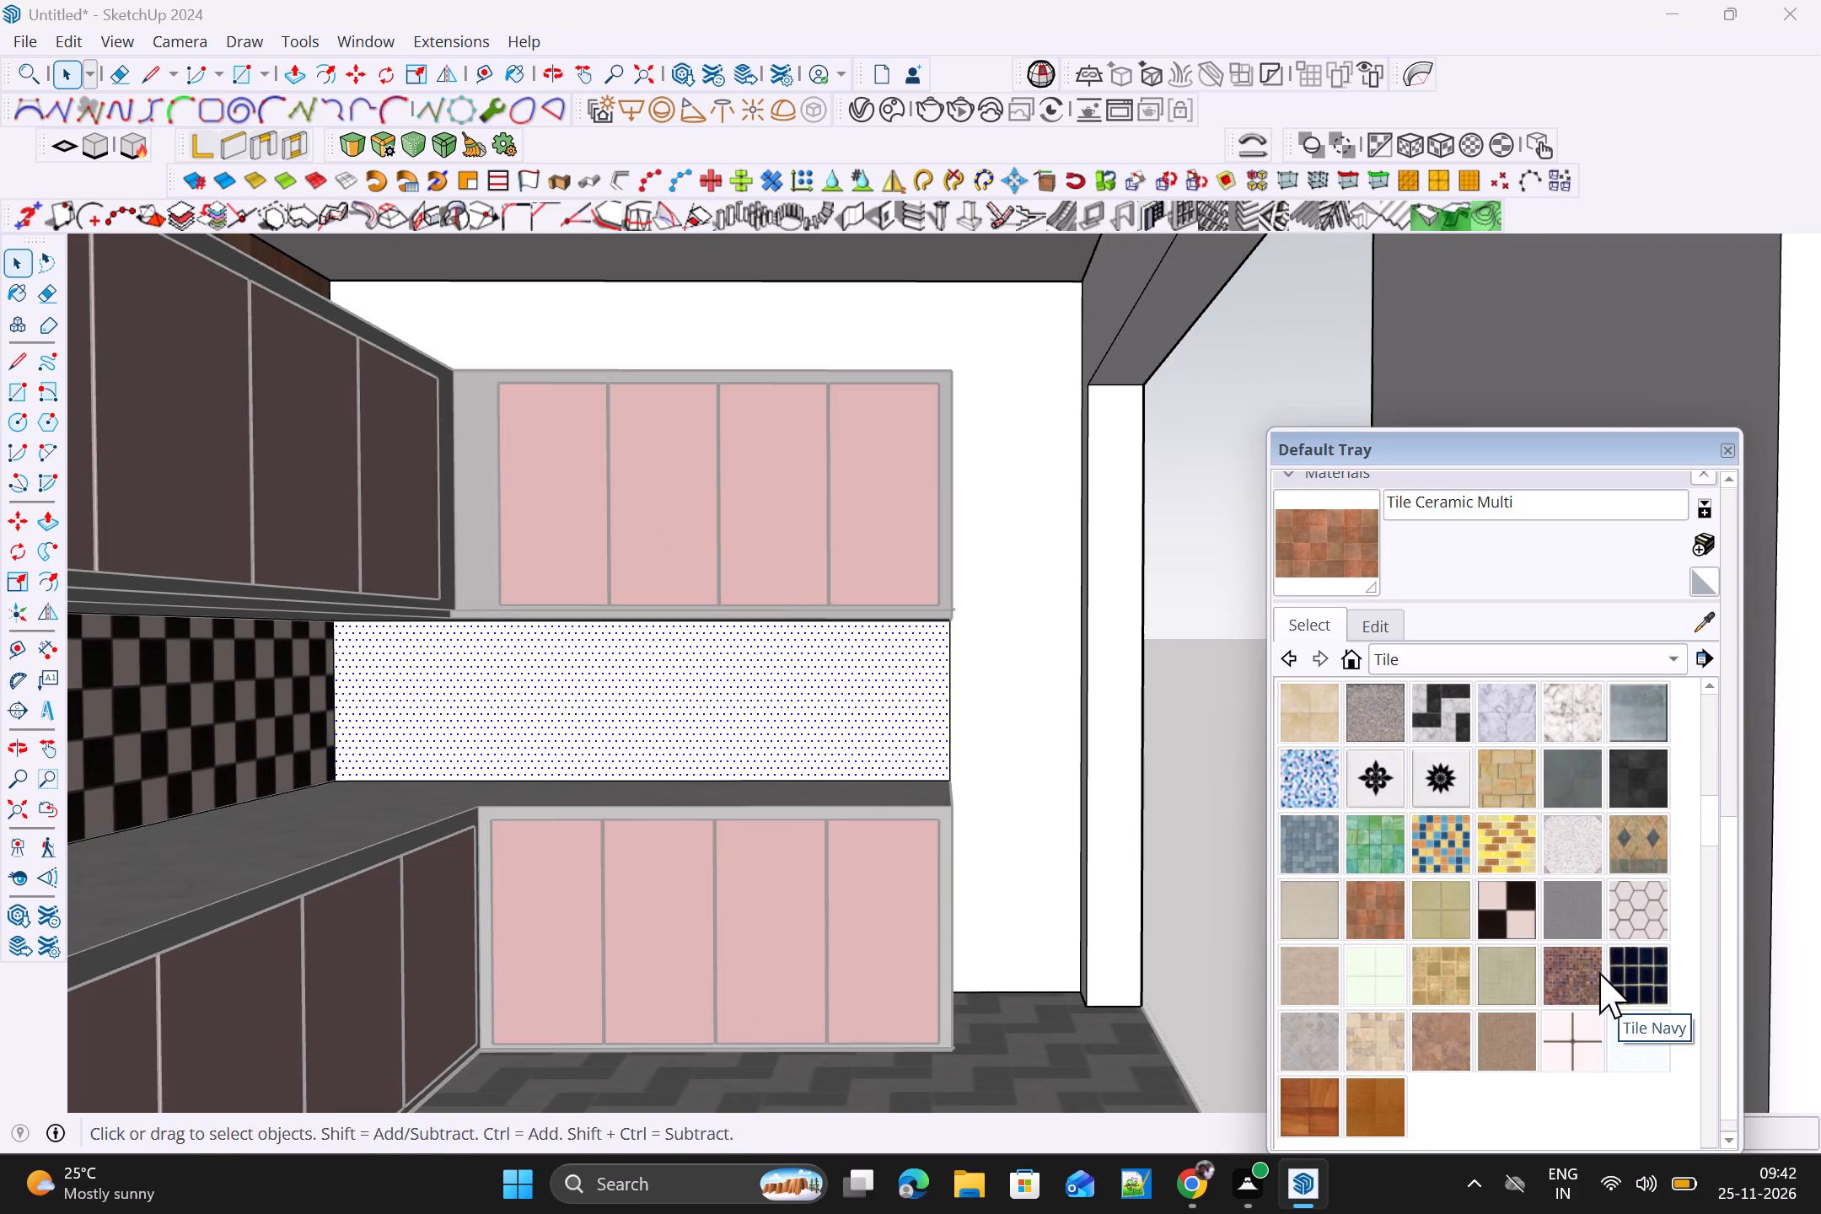
scroll(1538, 916, up, 1)
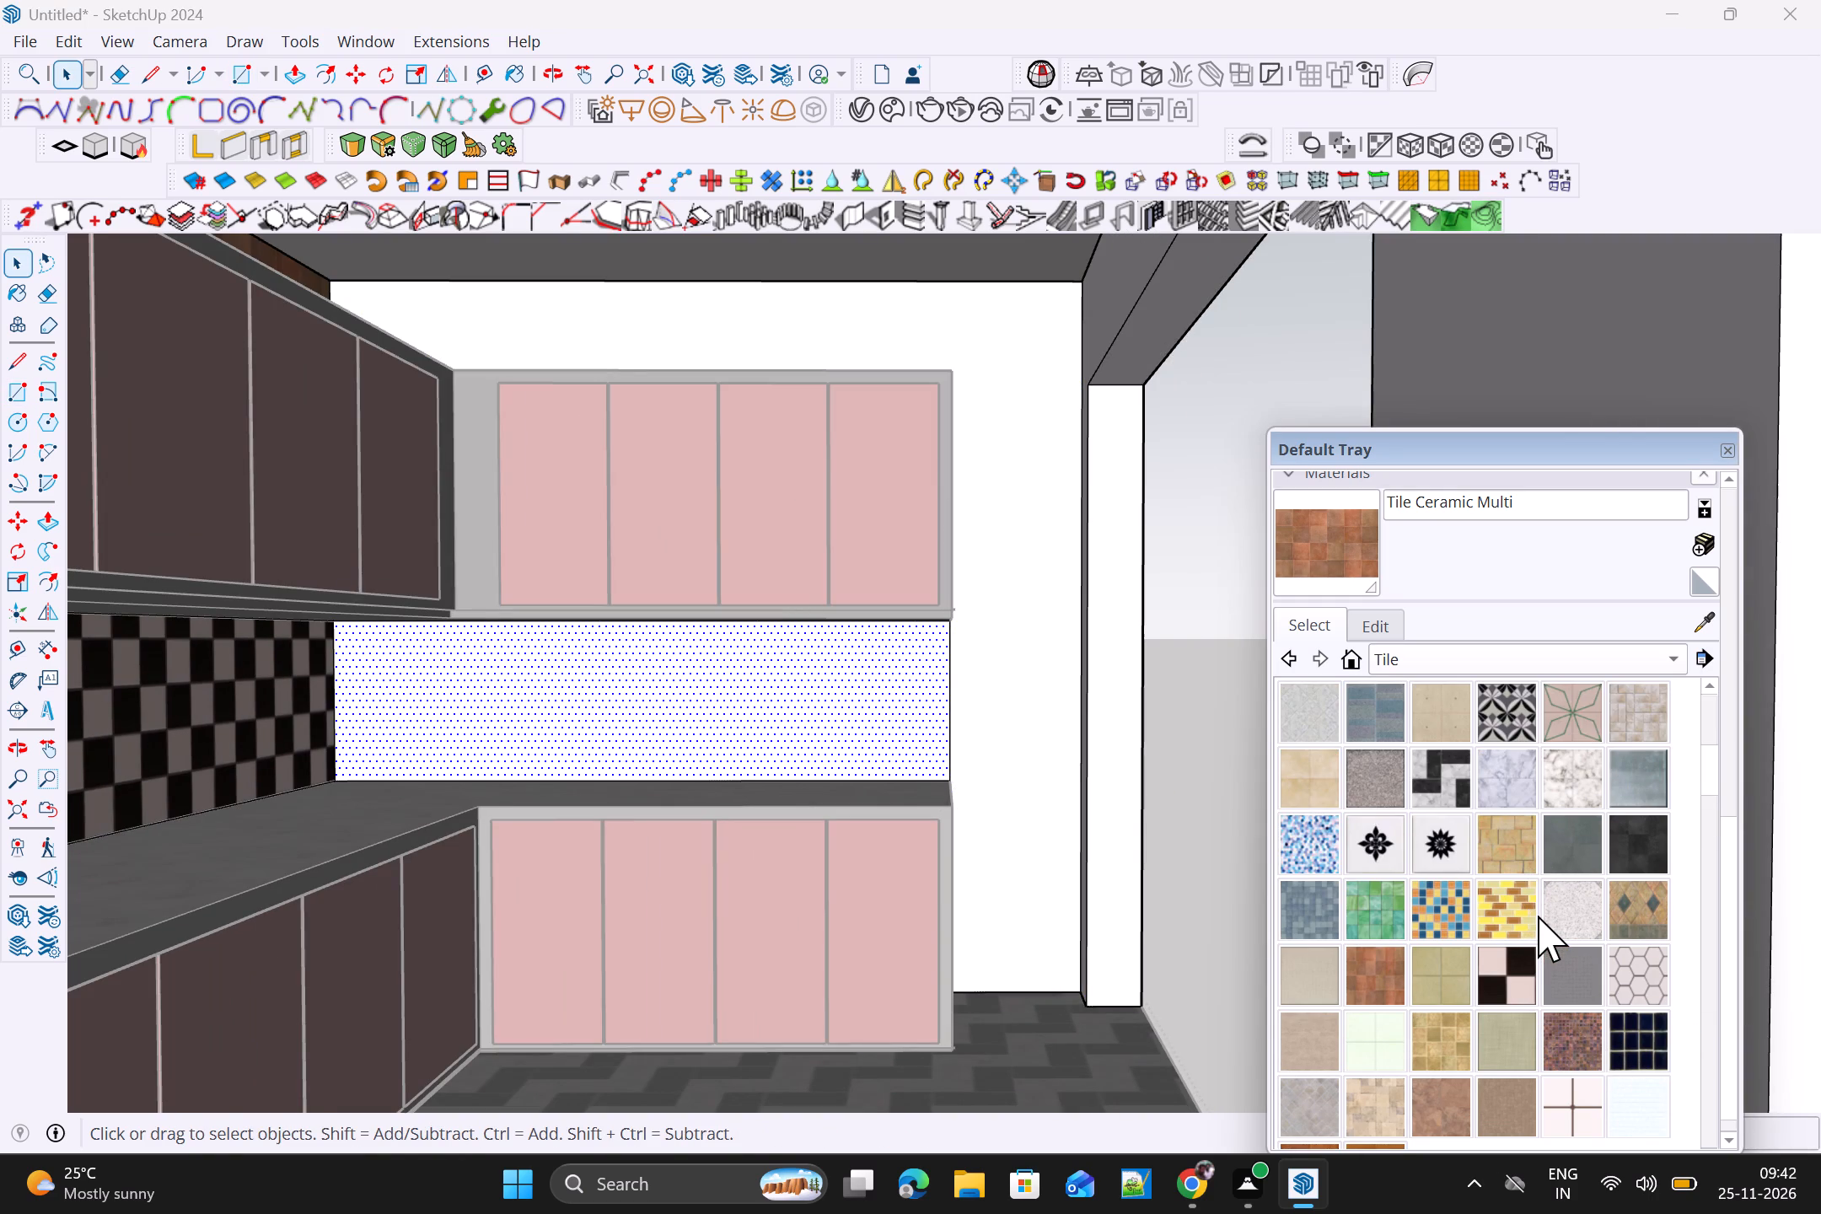
scroll(1437, 839, up, 2)
scroll(1442, 836, down, 2)
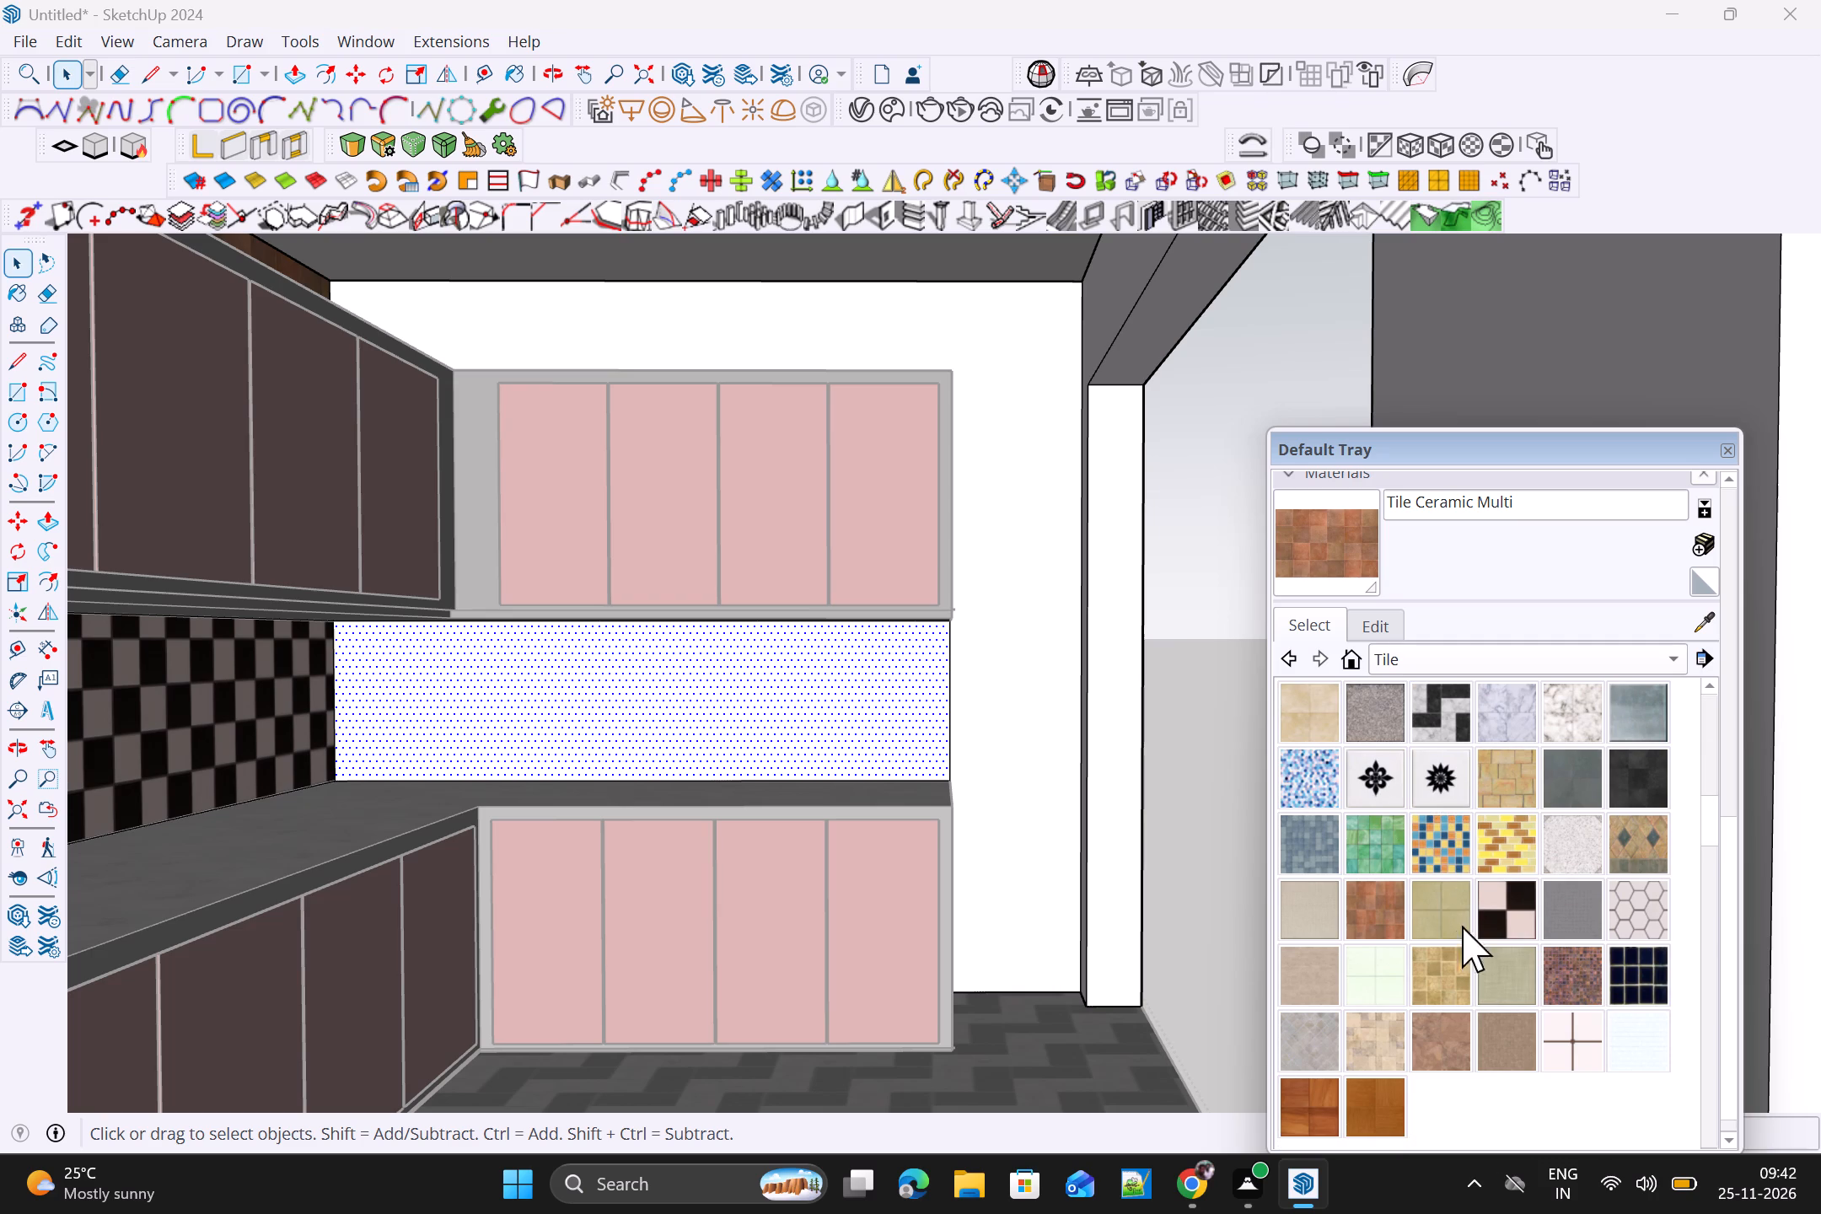
scroll(1475, 963, down, 2)
click(1497, 780)
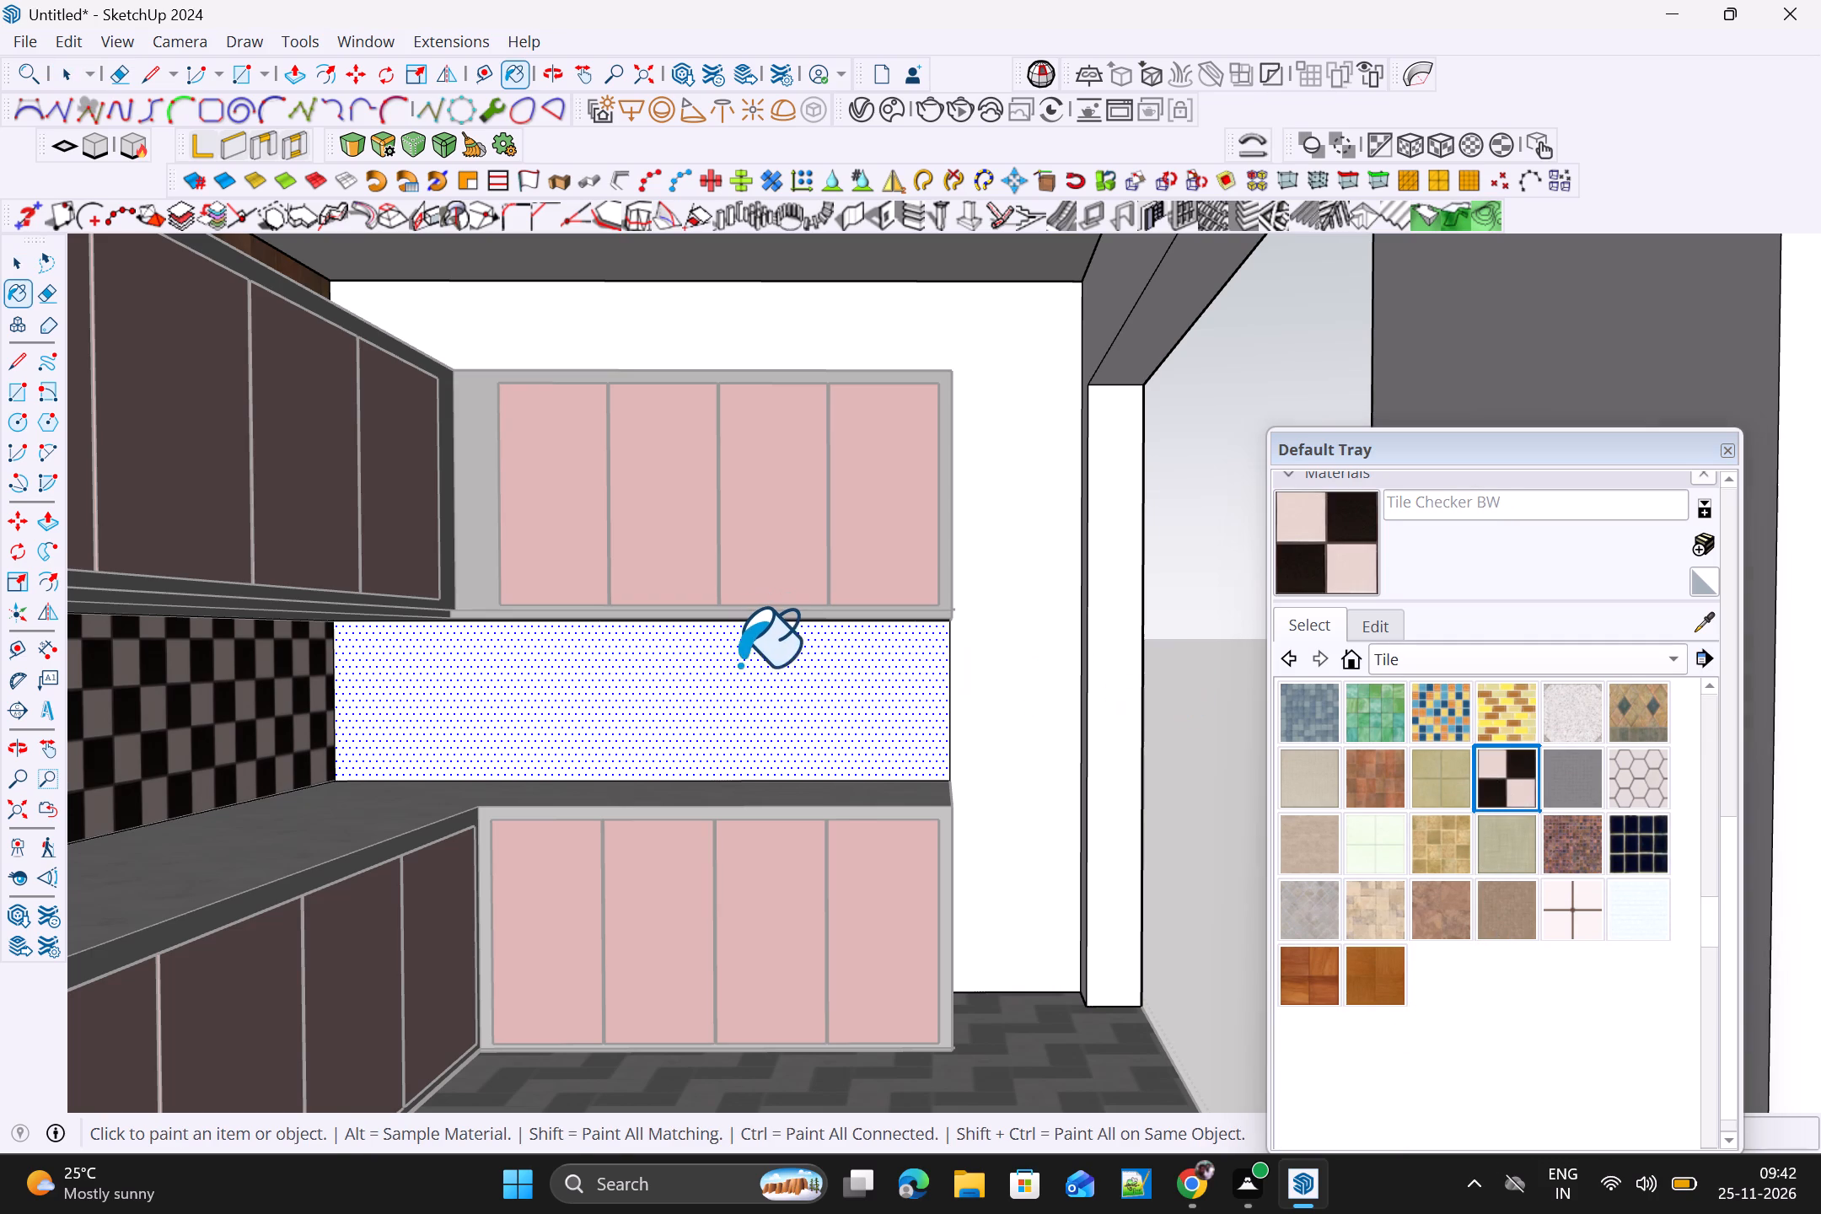
click(739, 665)
scroll(749, 665, down, 4)
key(space)
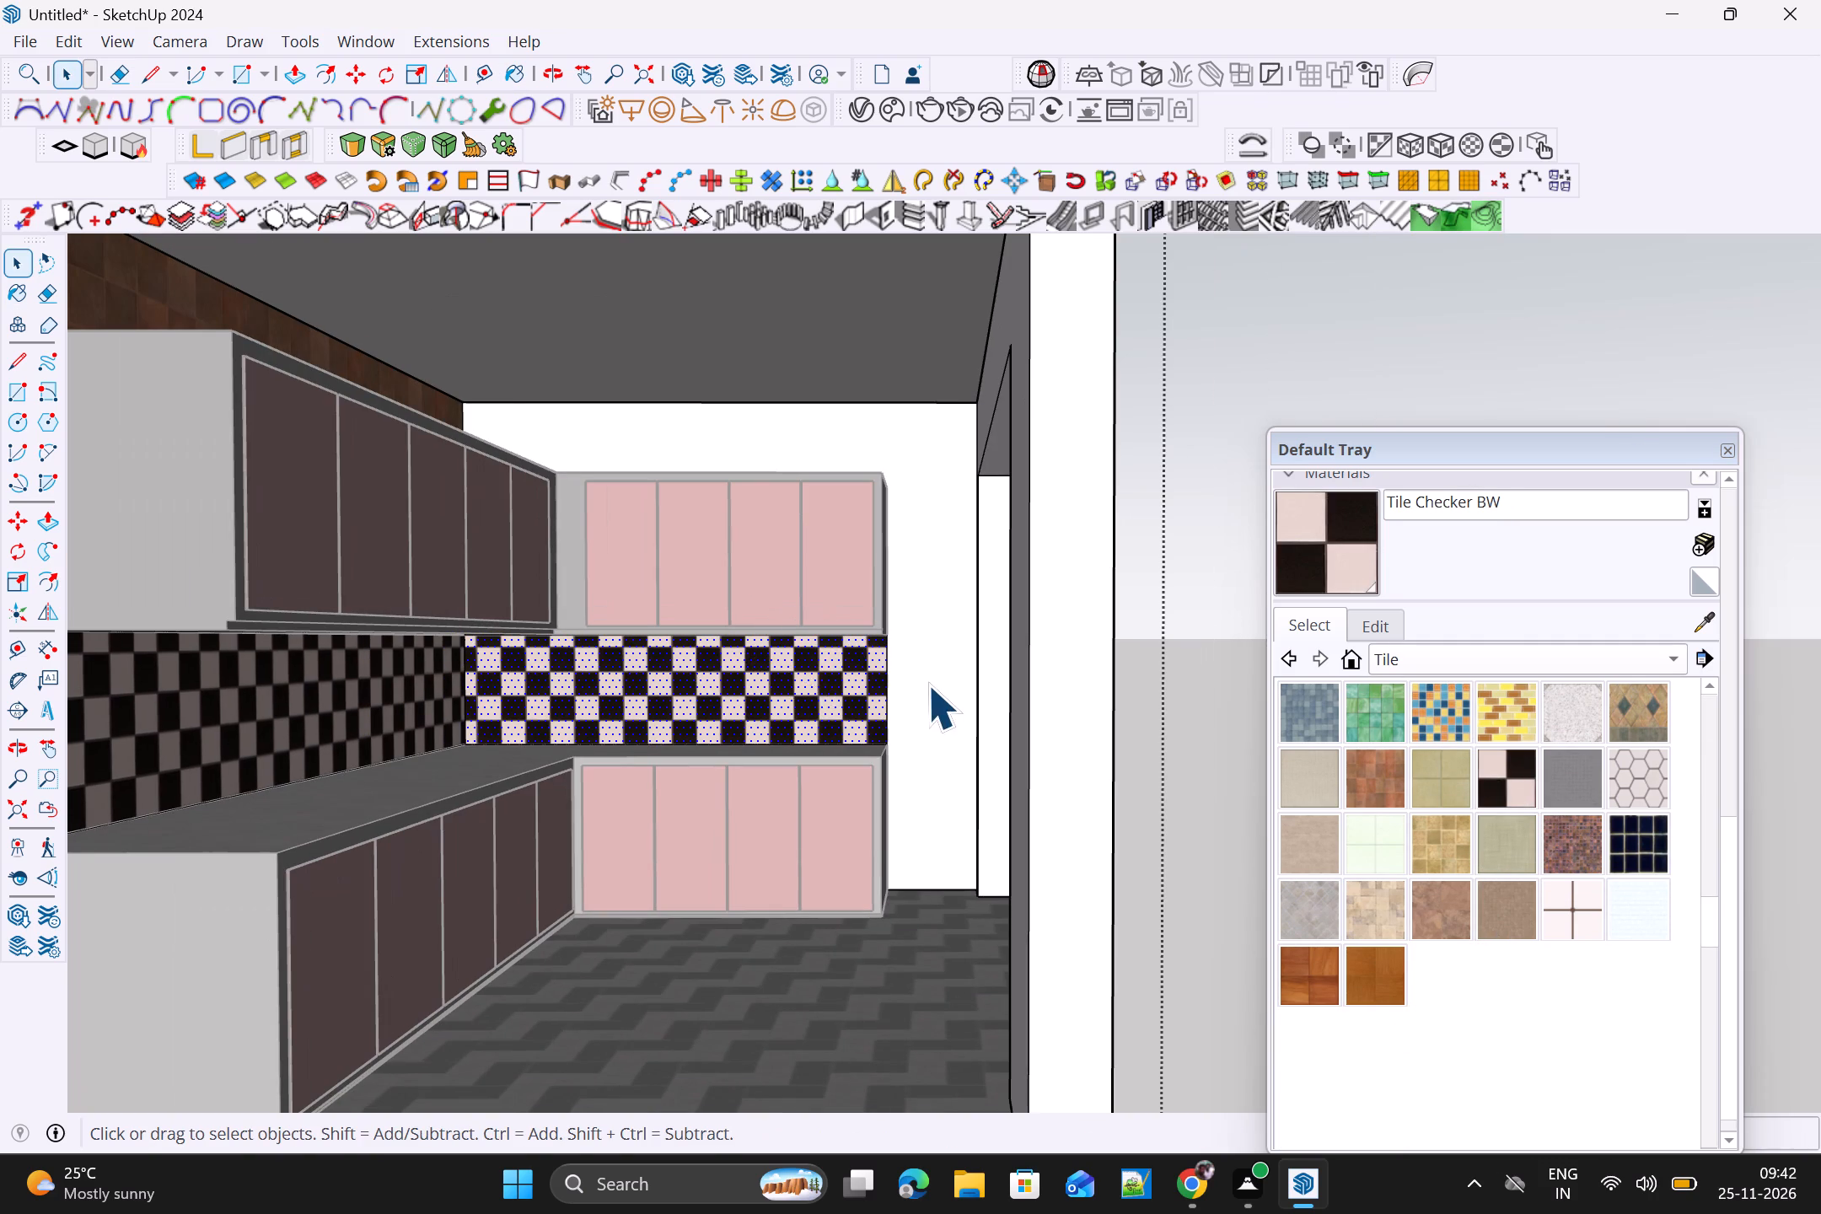
Paint the remaining wall face around the new checkered backsplash with Tile Ceramic Multi and leave the wall group.
click(927, 685)
scroll(1550, 769, up, 1)
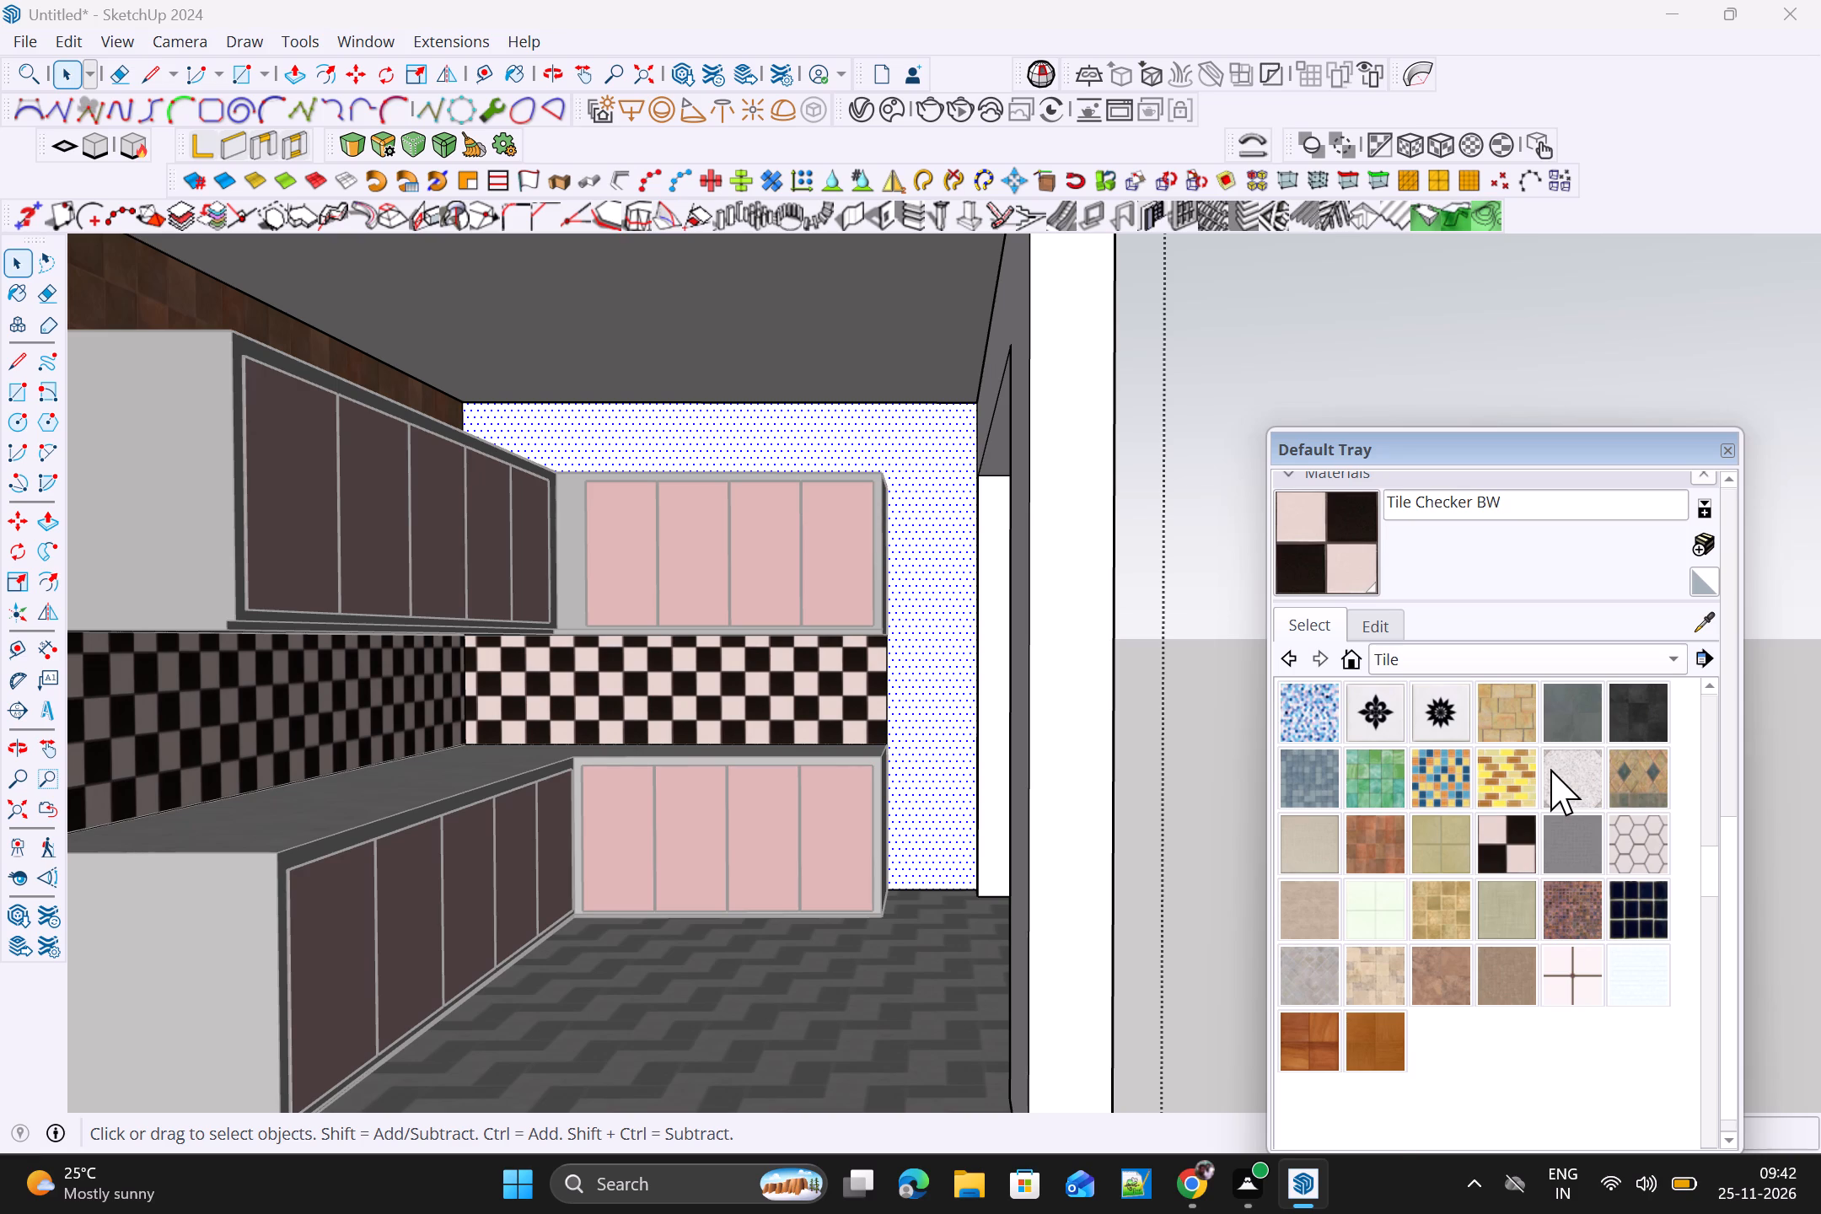
scroll(1550, 769, up, 3)
click(1384, 964)
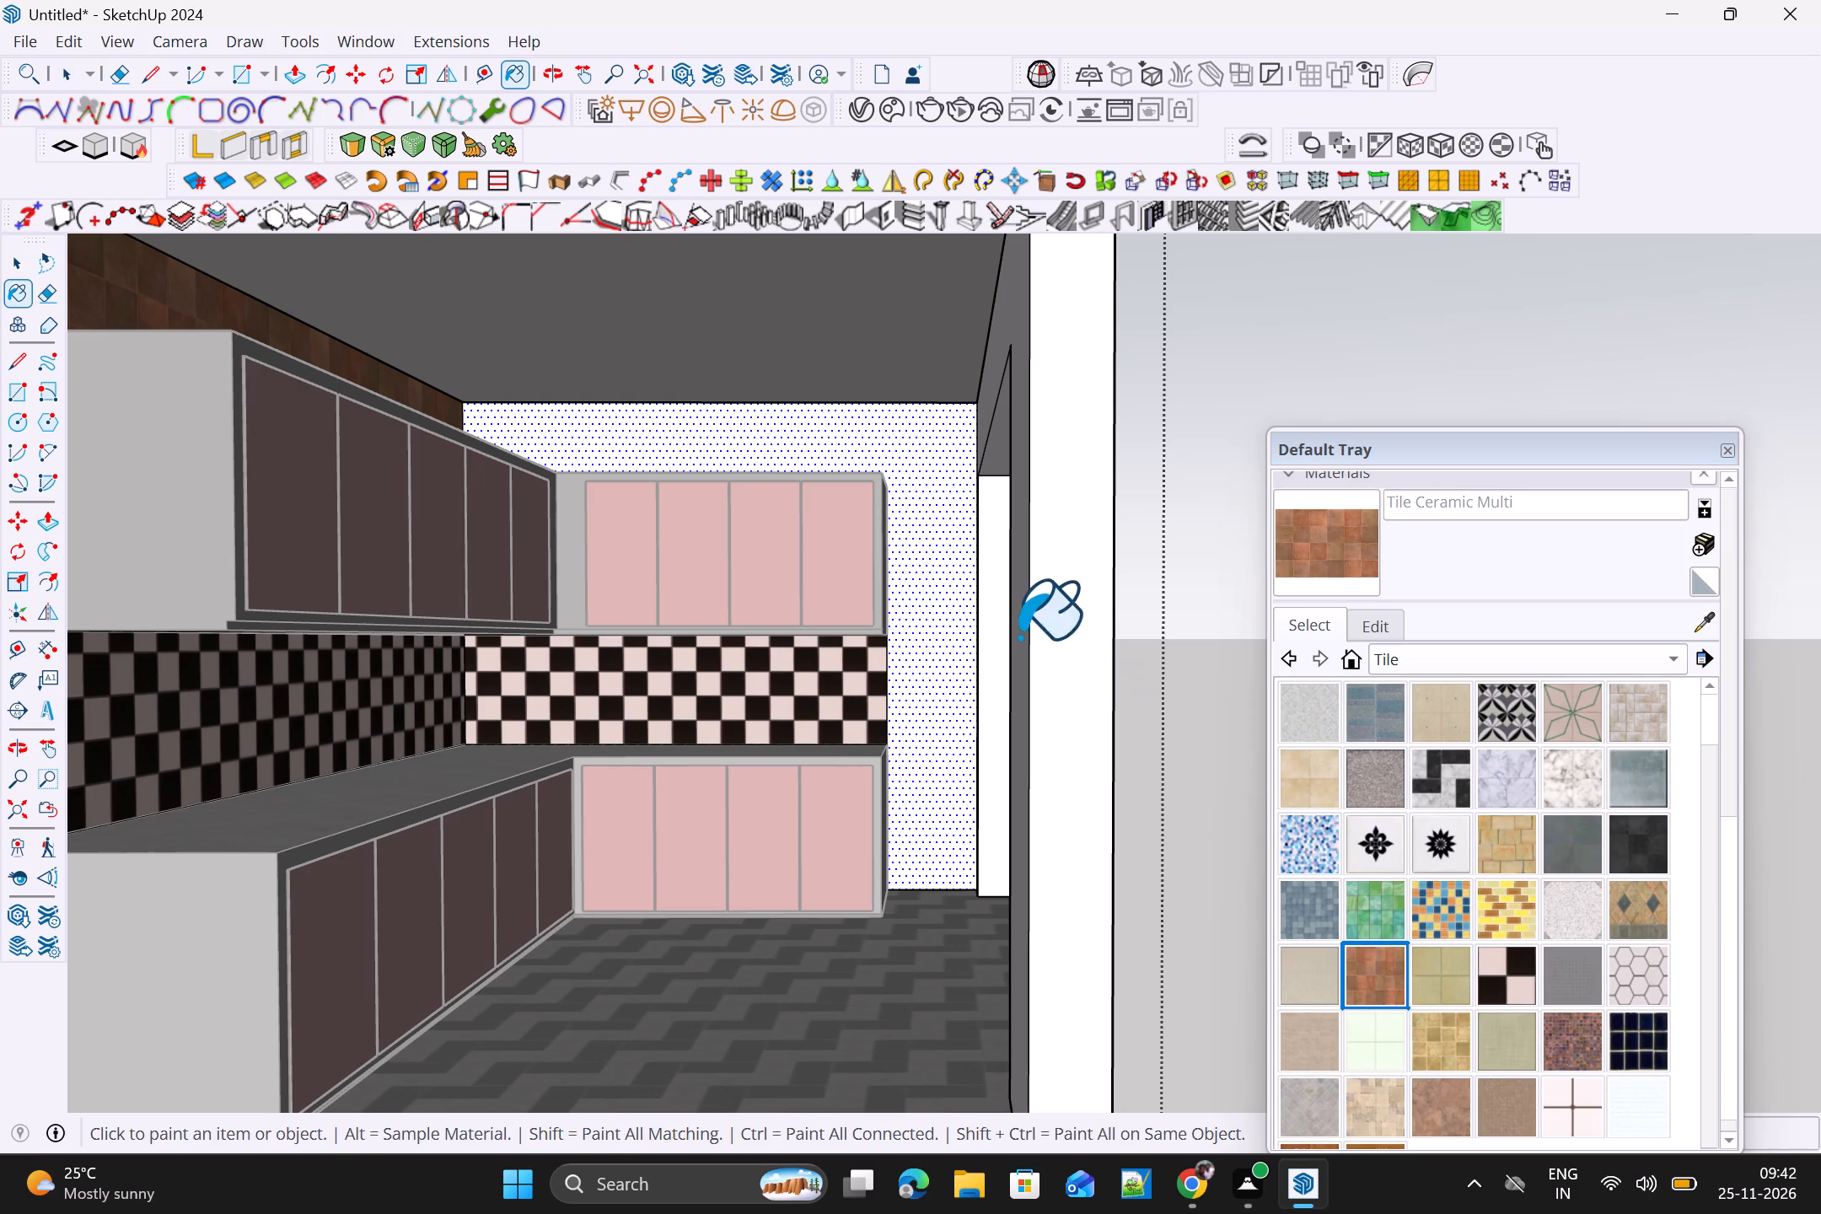
click(943, 551)
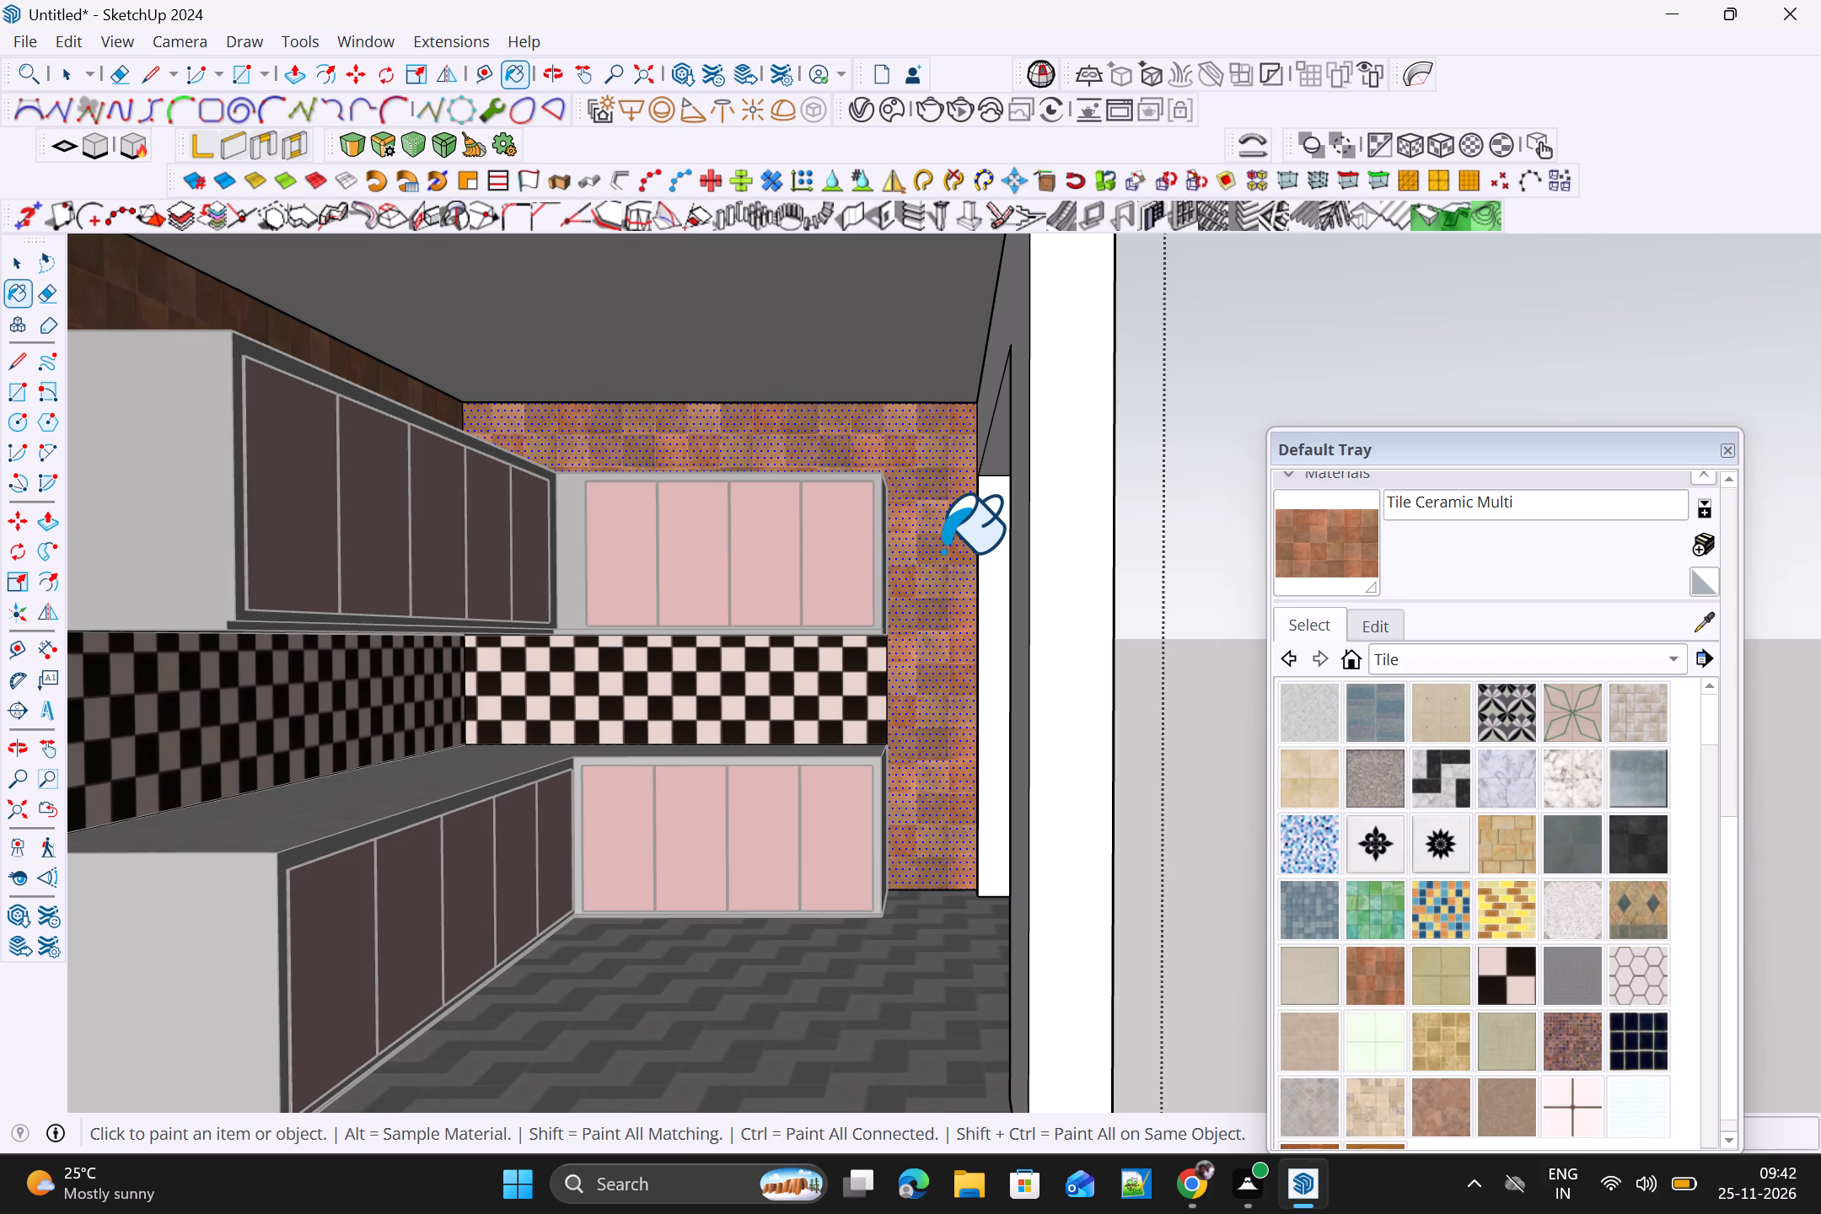
scroll(942, 551, down, 2)
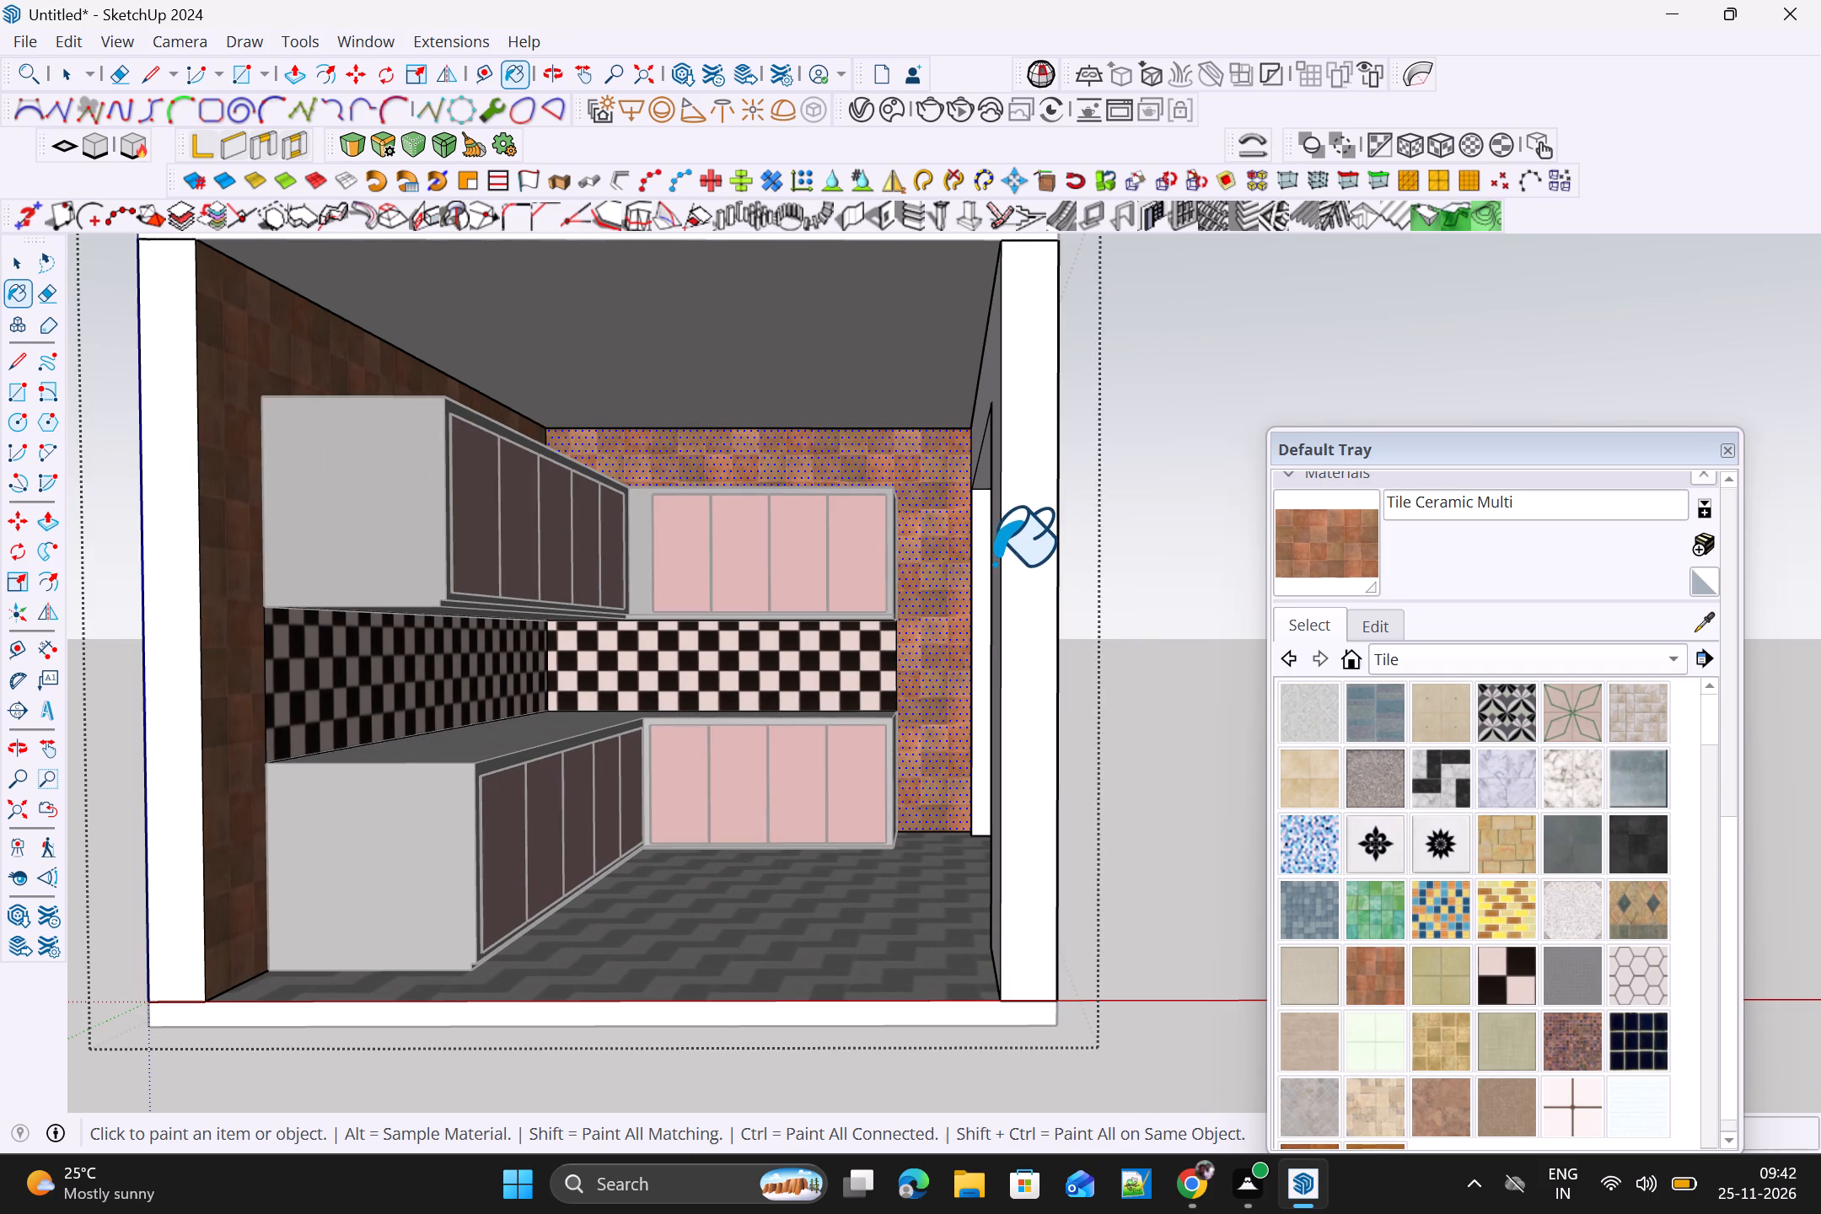
key(space)
click(1141, 536)
scroll(1141, 536, down, 4)
middle_drag(1163, 578, 1111, 650)
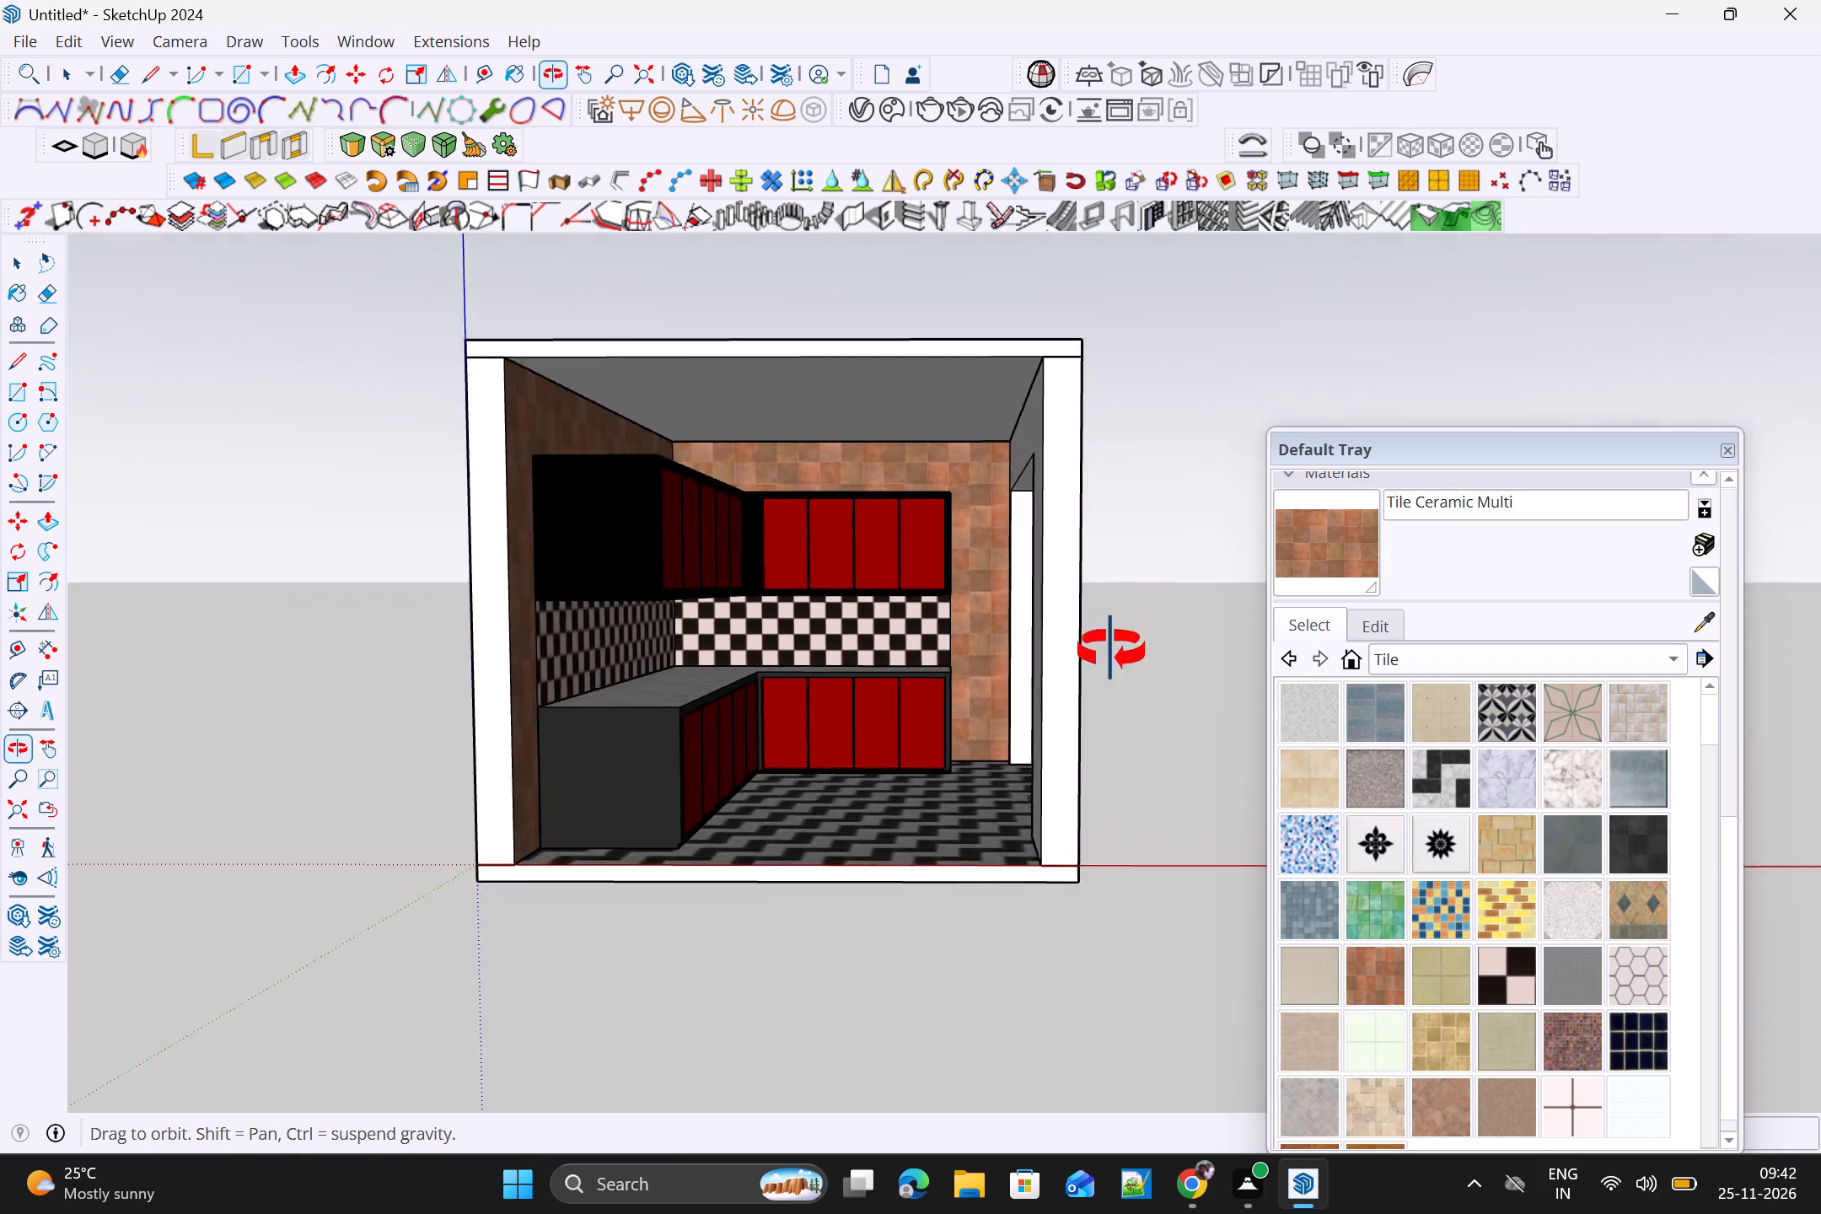
middle_drag(1111, 650, 704, 614)
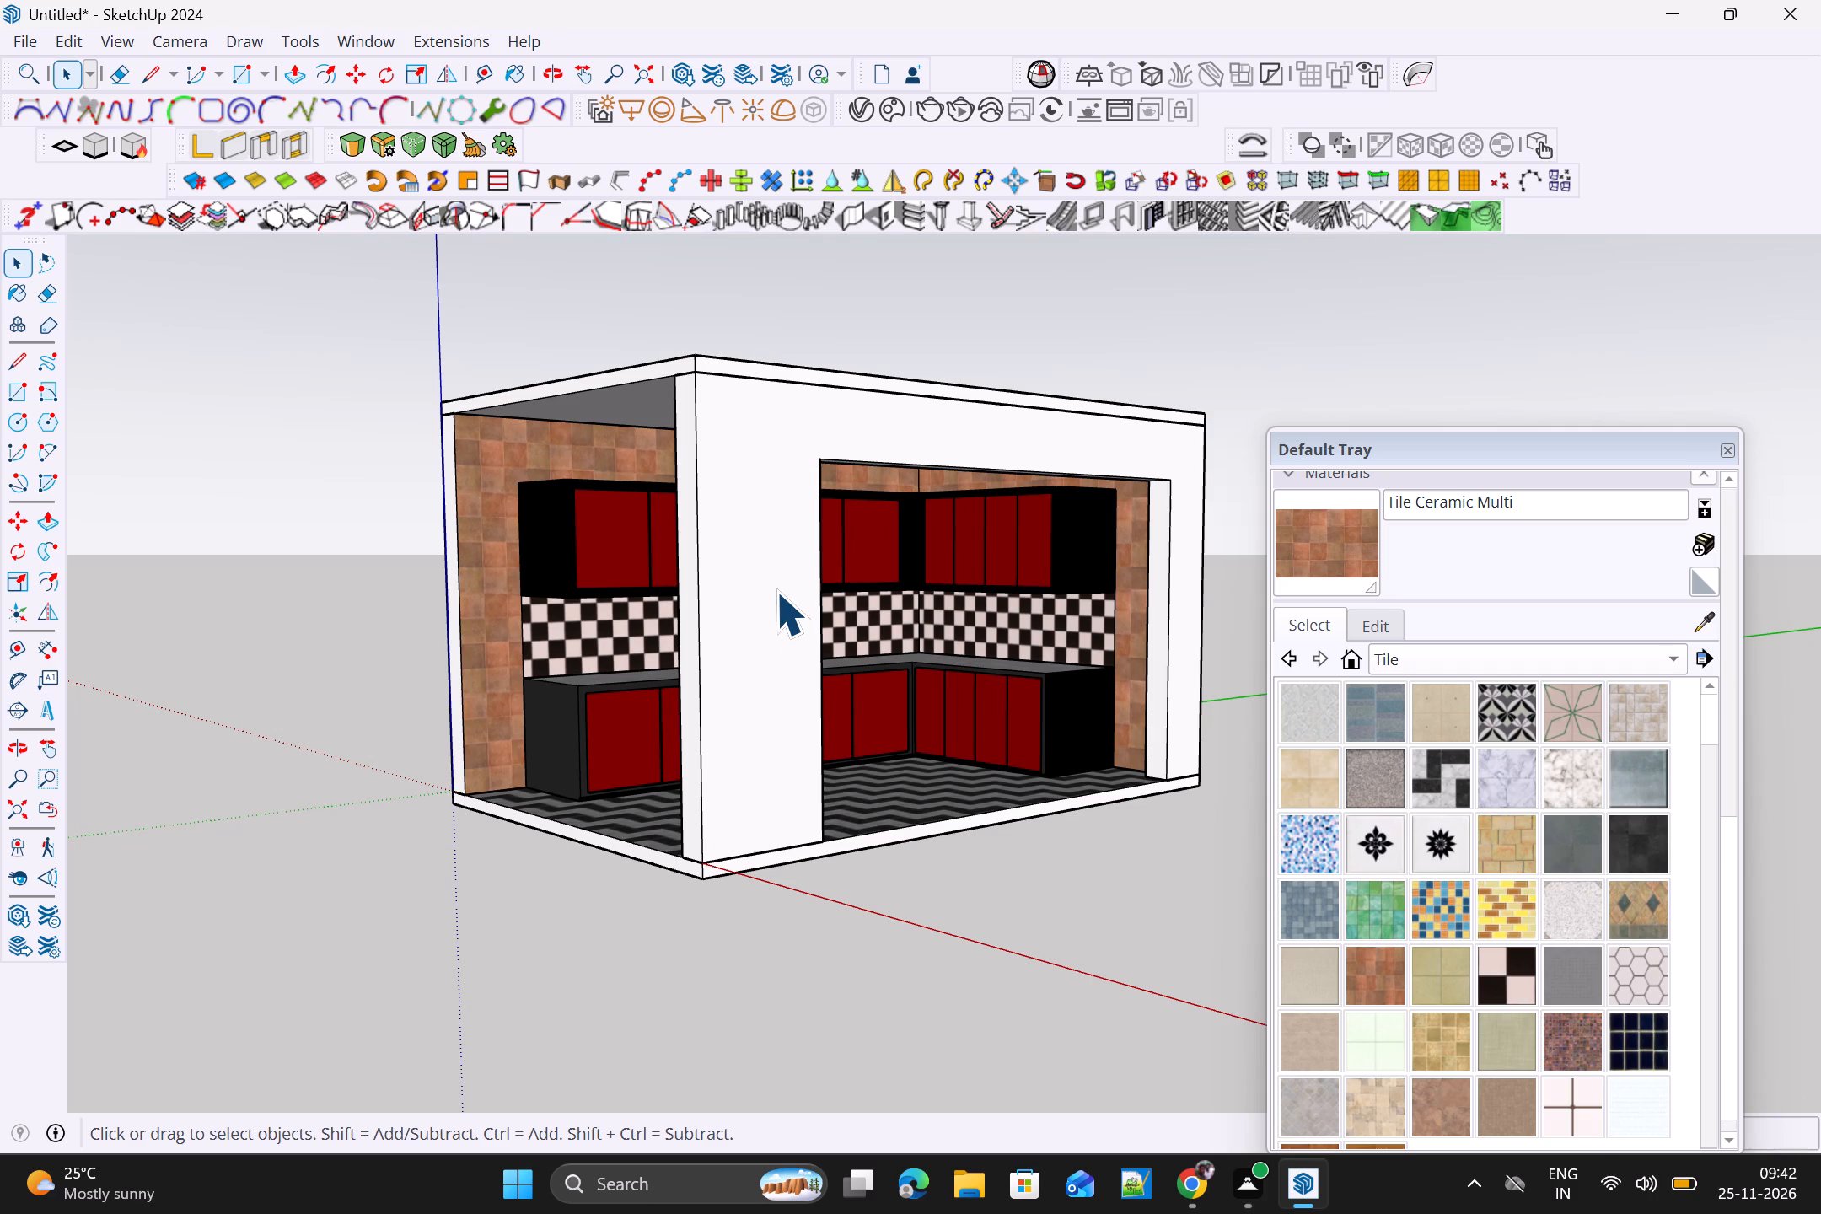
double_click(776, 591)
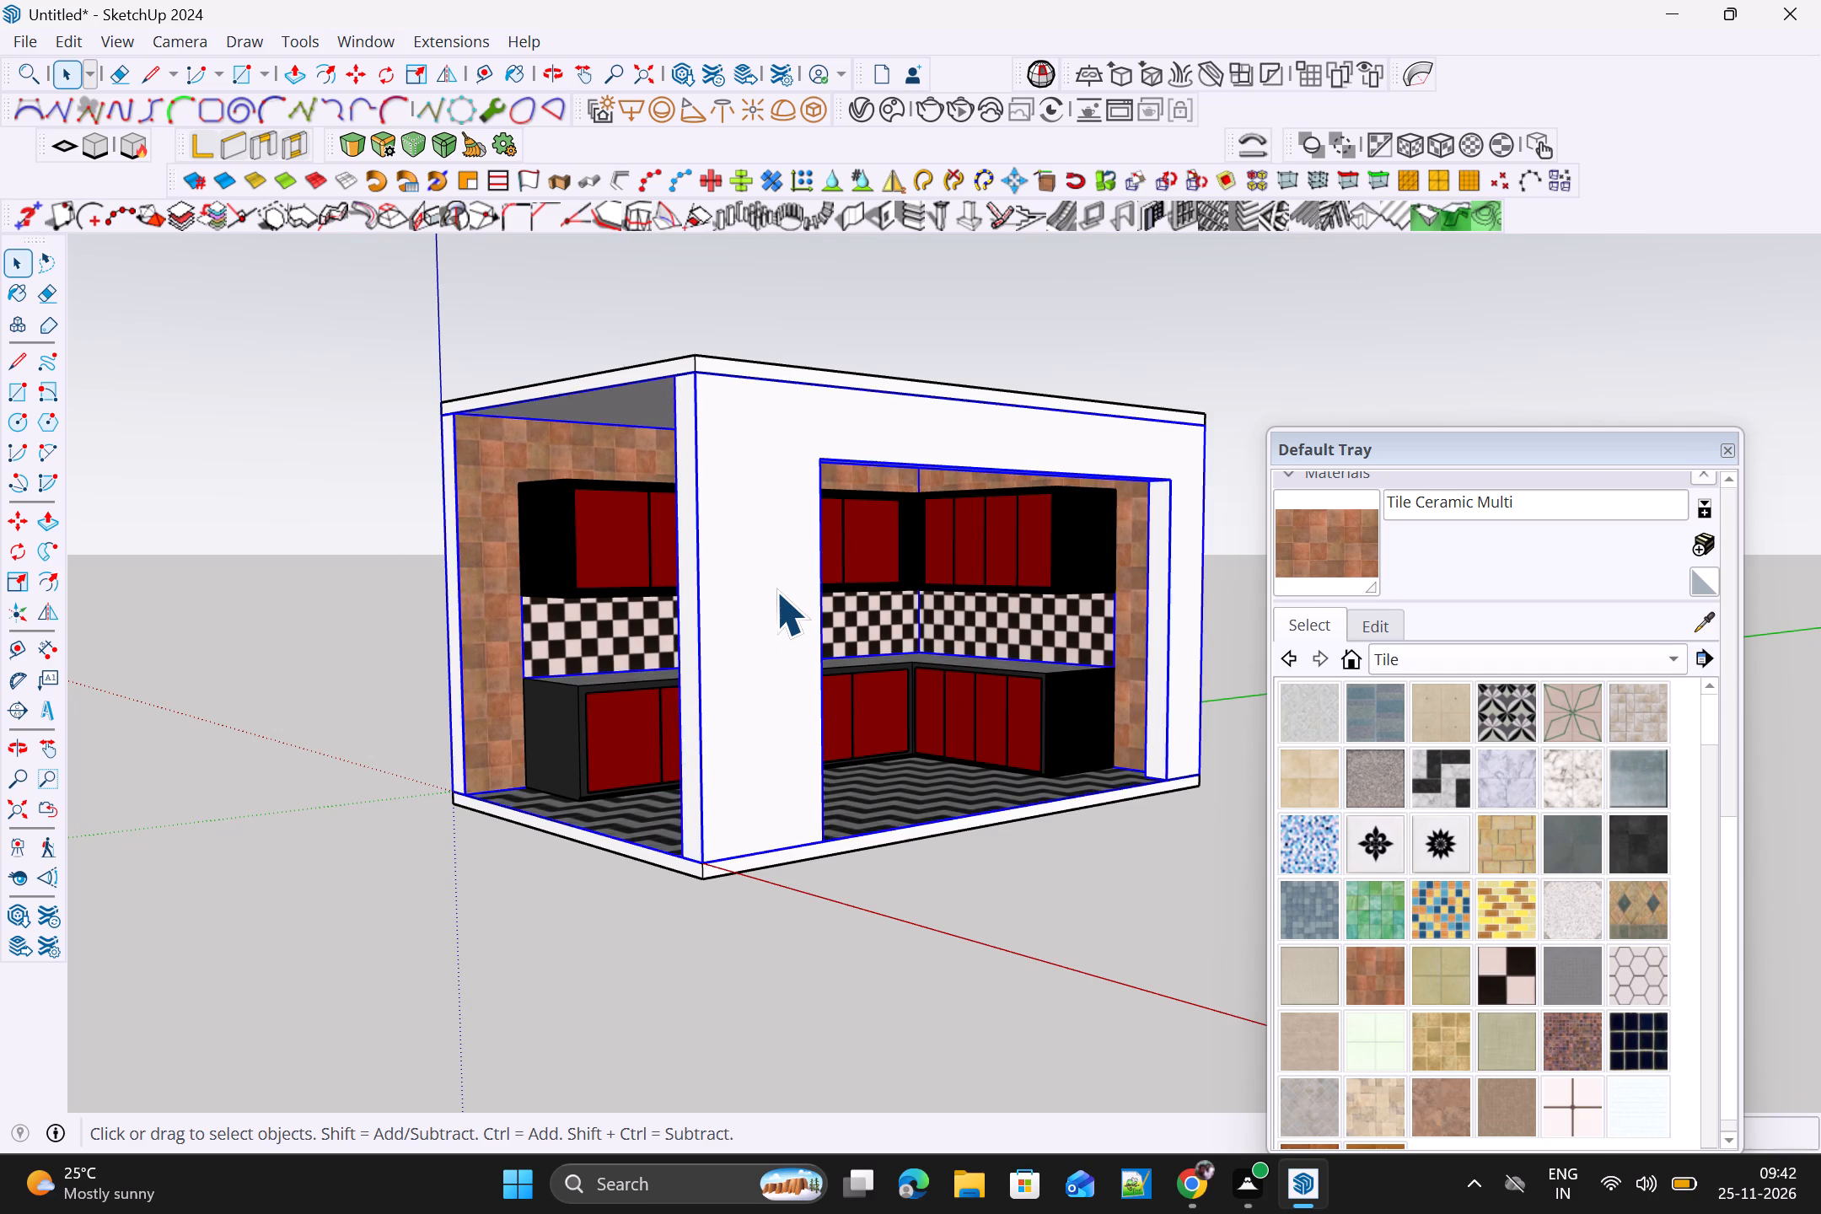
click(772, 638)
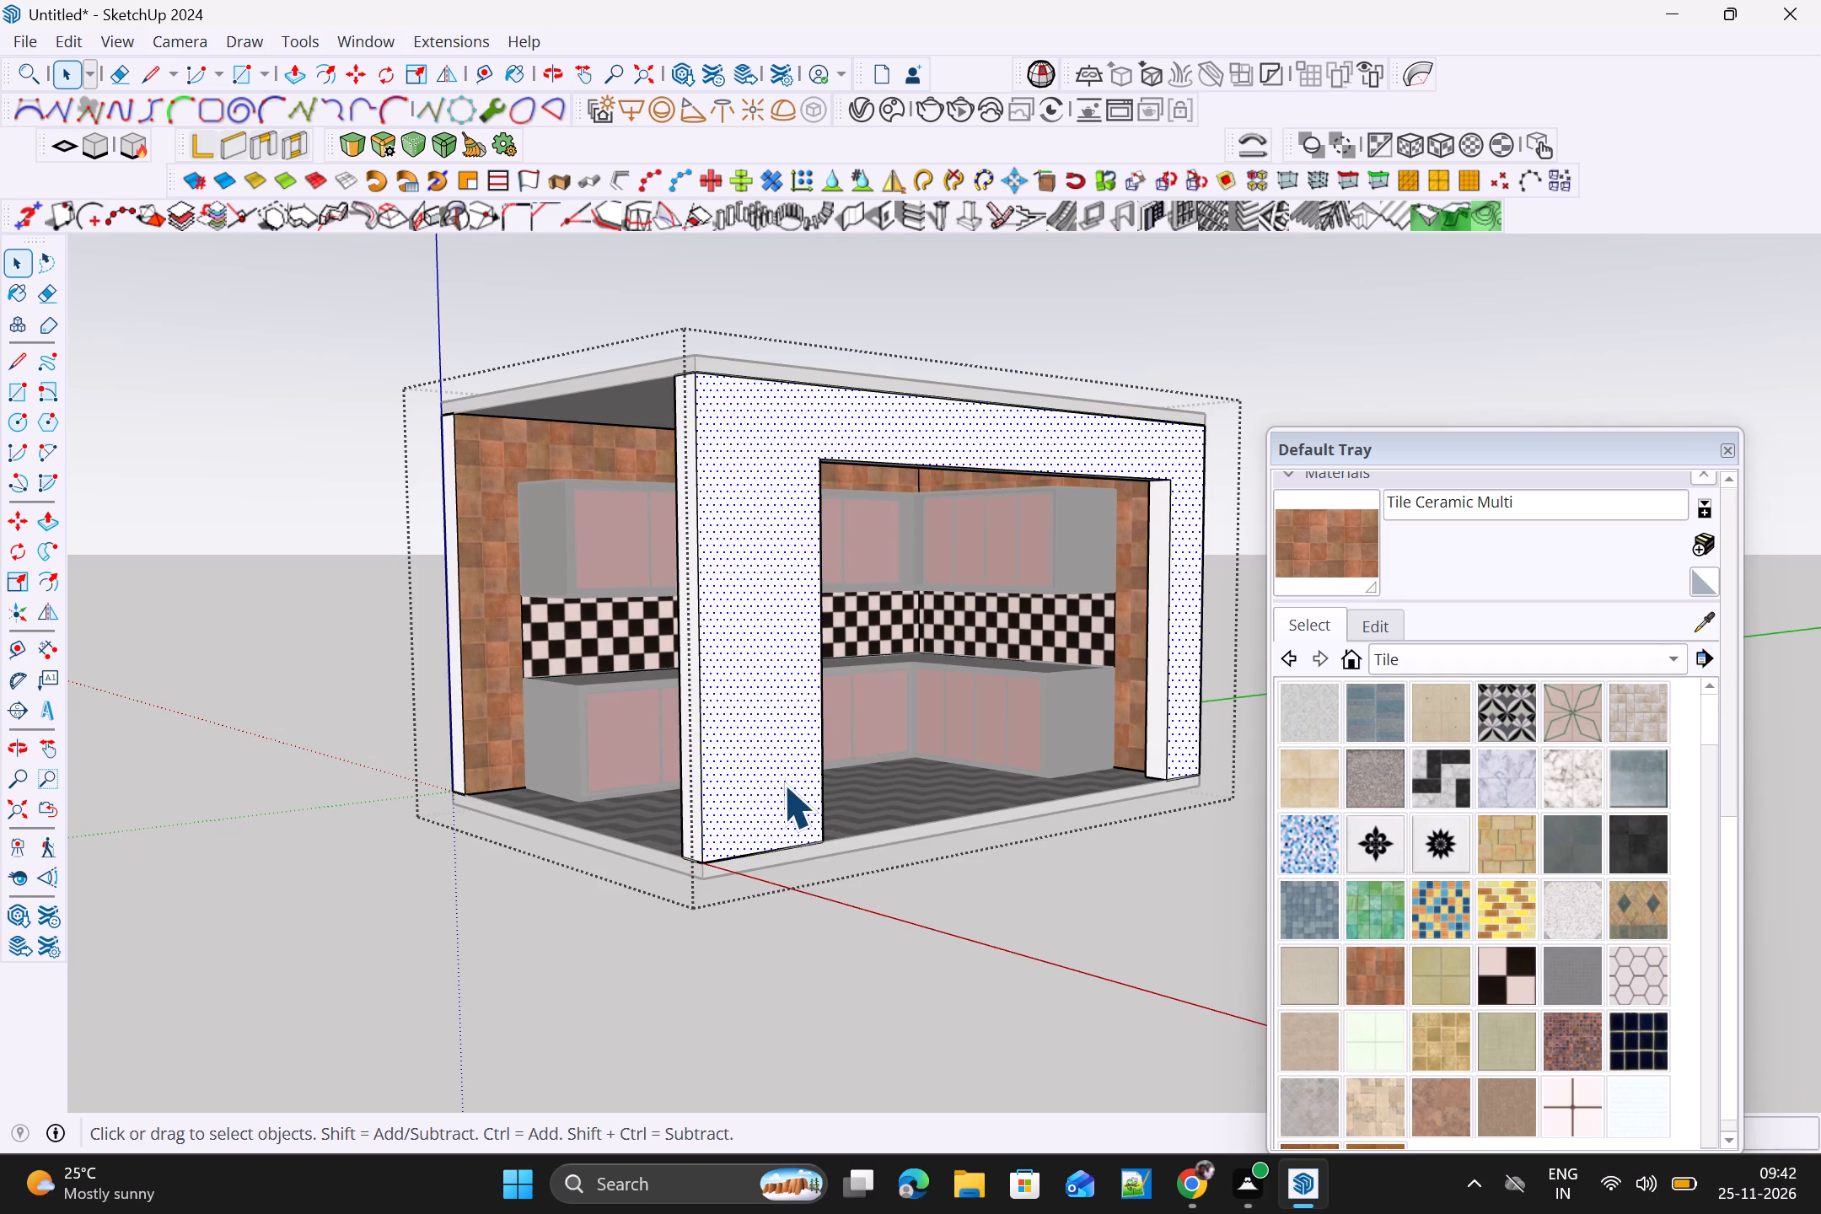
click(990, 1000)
Outside the wall group, draw a thin rectangle along the base of the outer wall section, from its corner to the wide opening.
key(r)
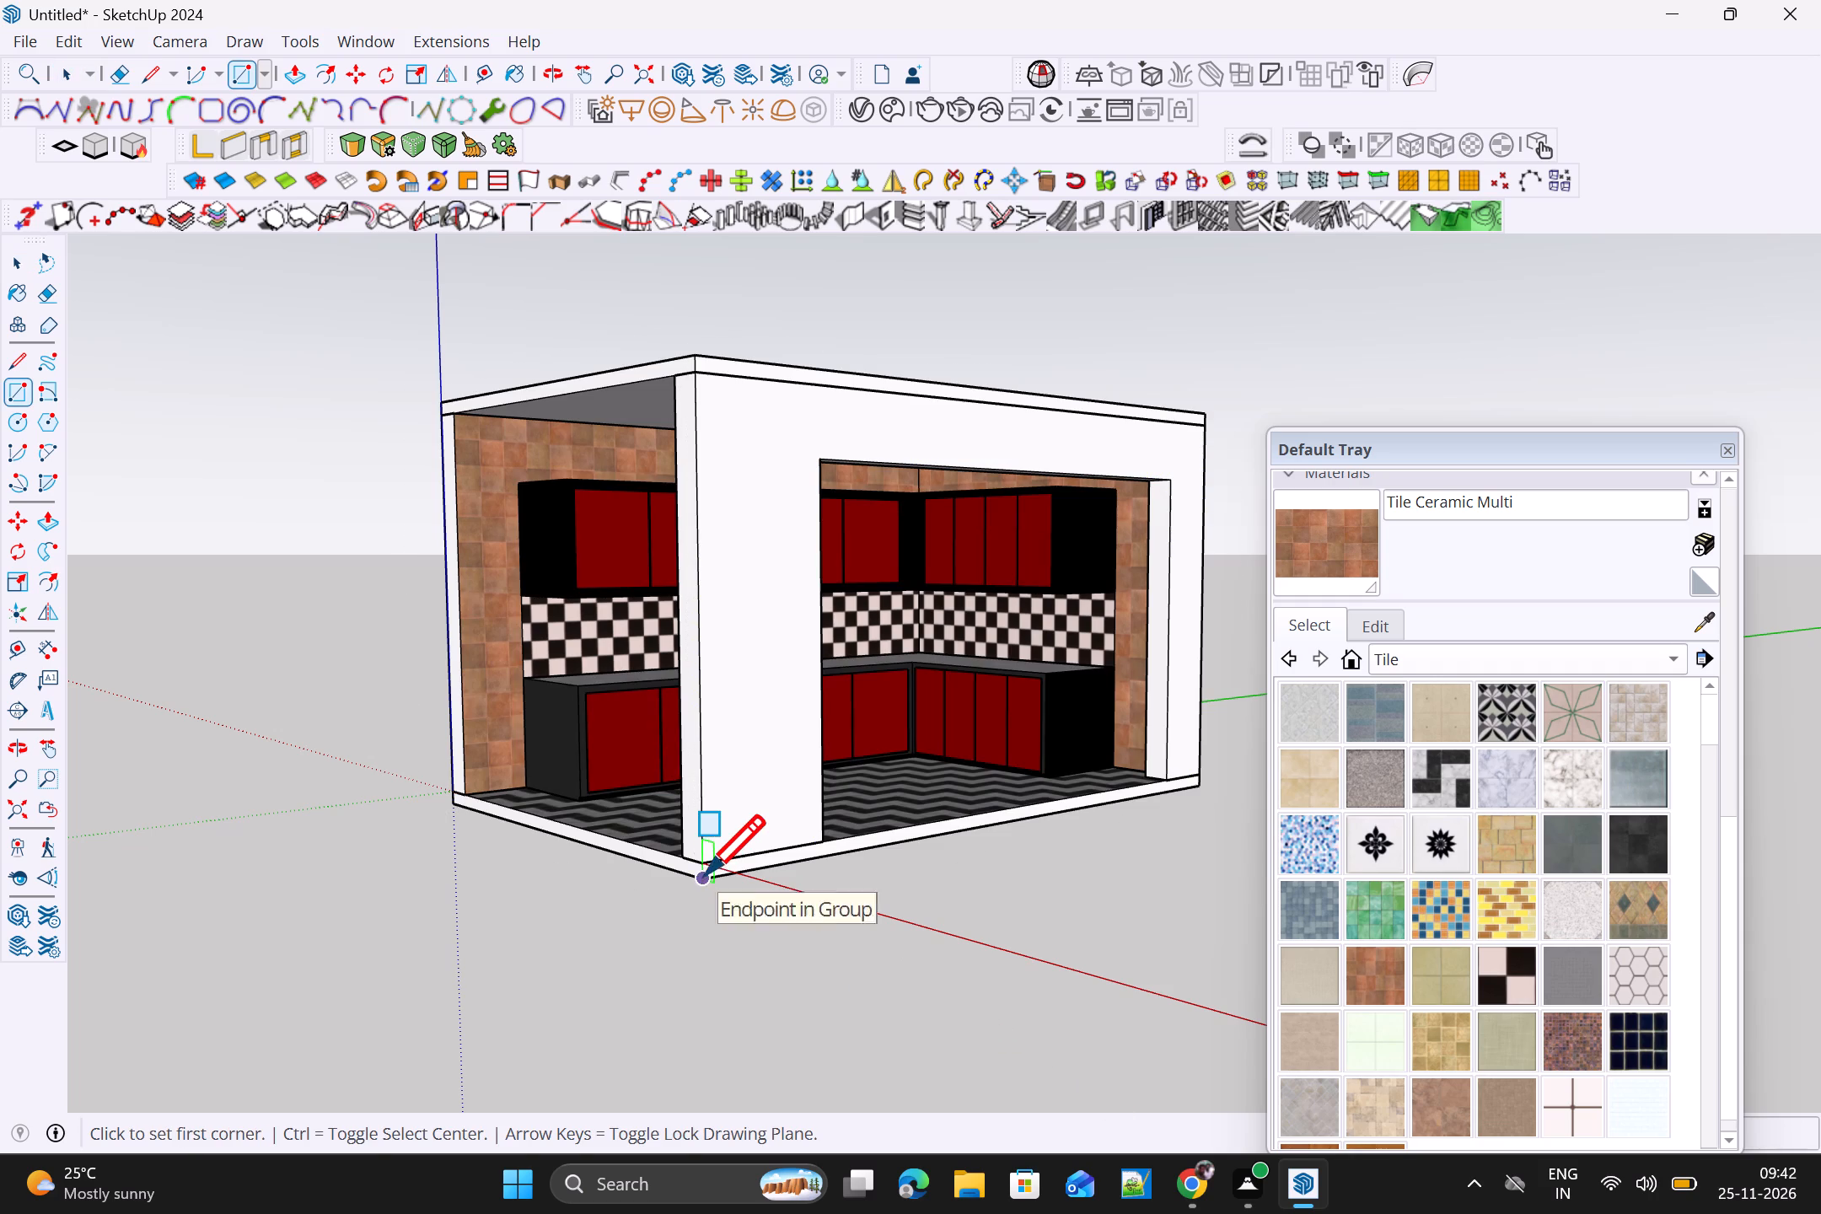
scroll(707, 871, up, 6)
click(687, 861)
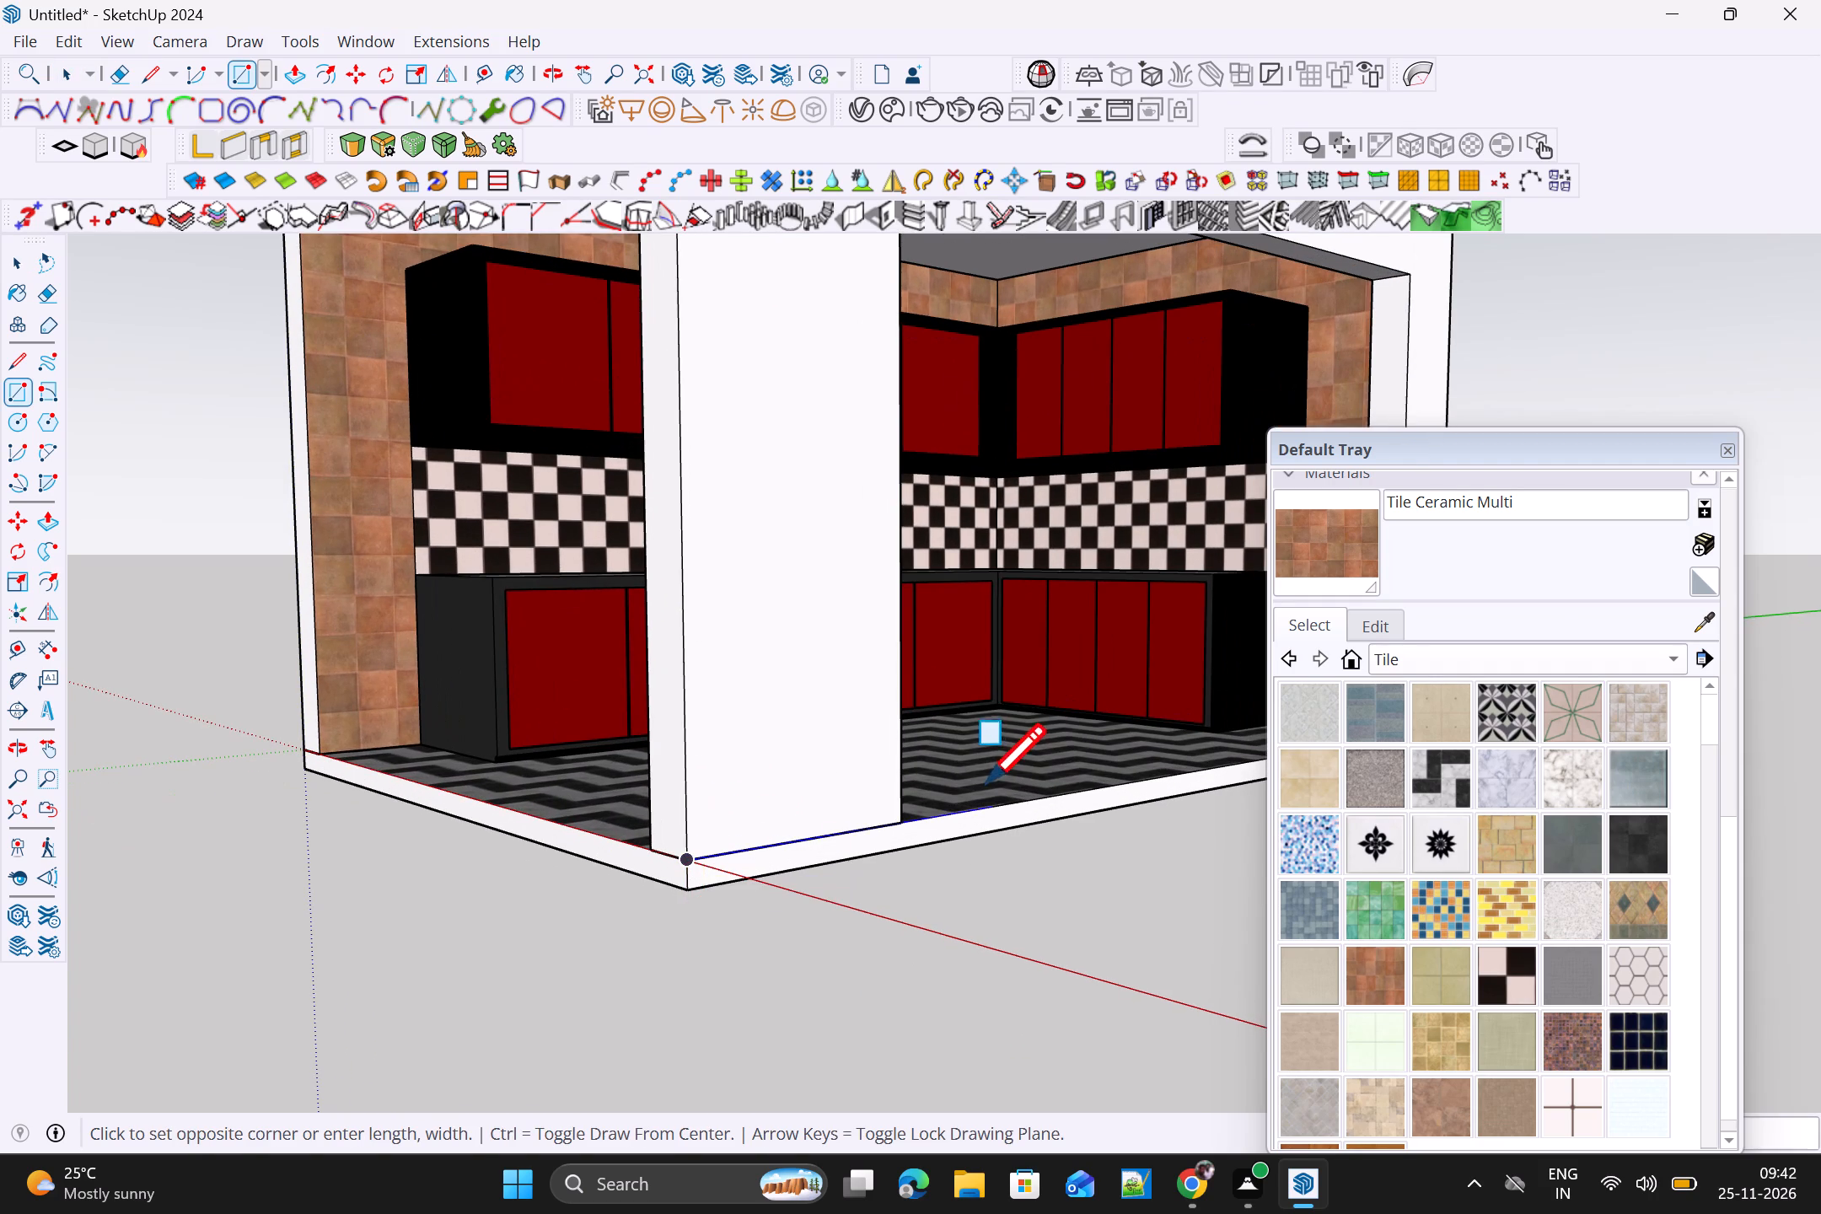
scroll(948, 806, up, 3)
scroll(861, 819, up, 4)
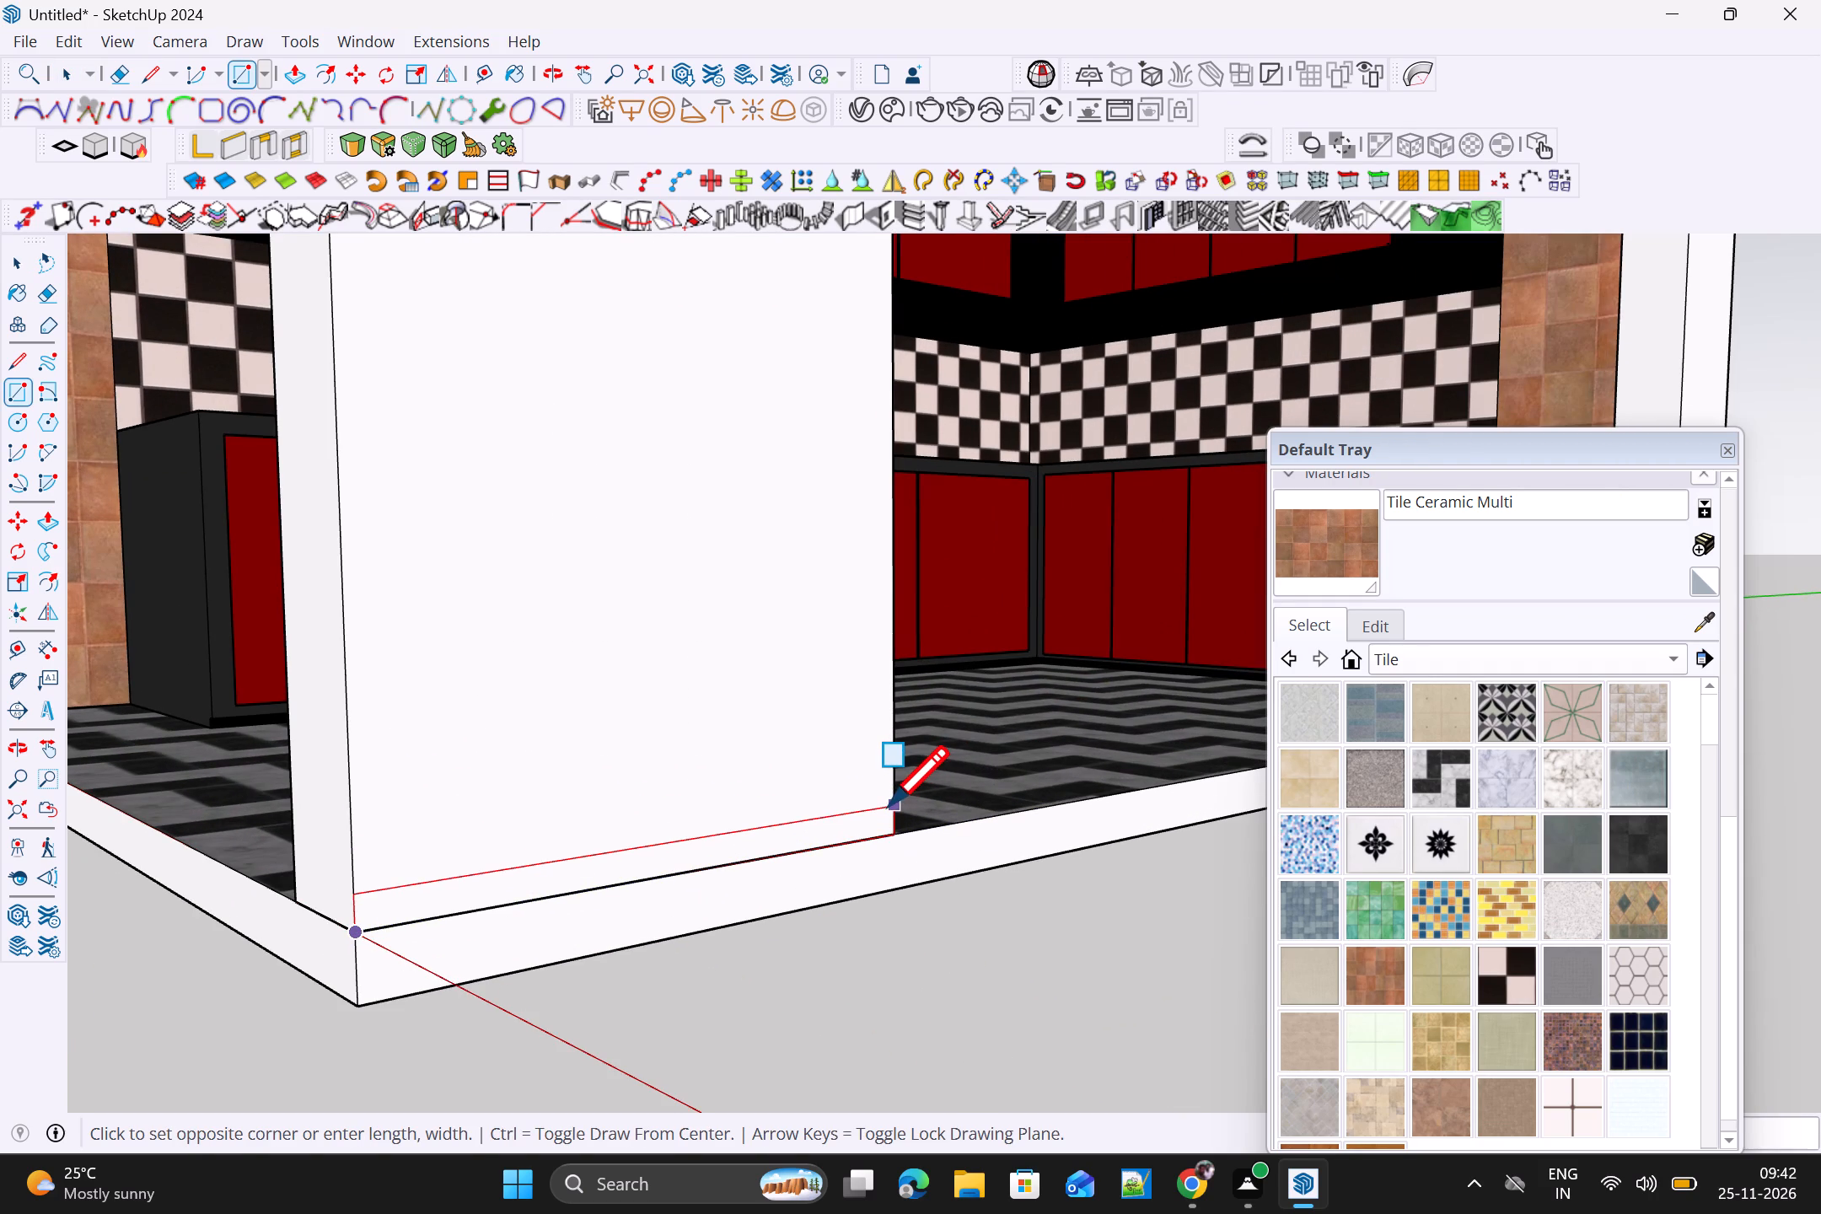
scroll(888, 812, up, 2)
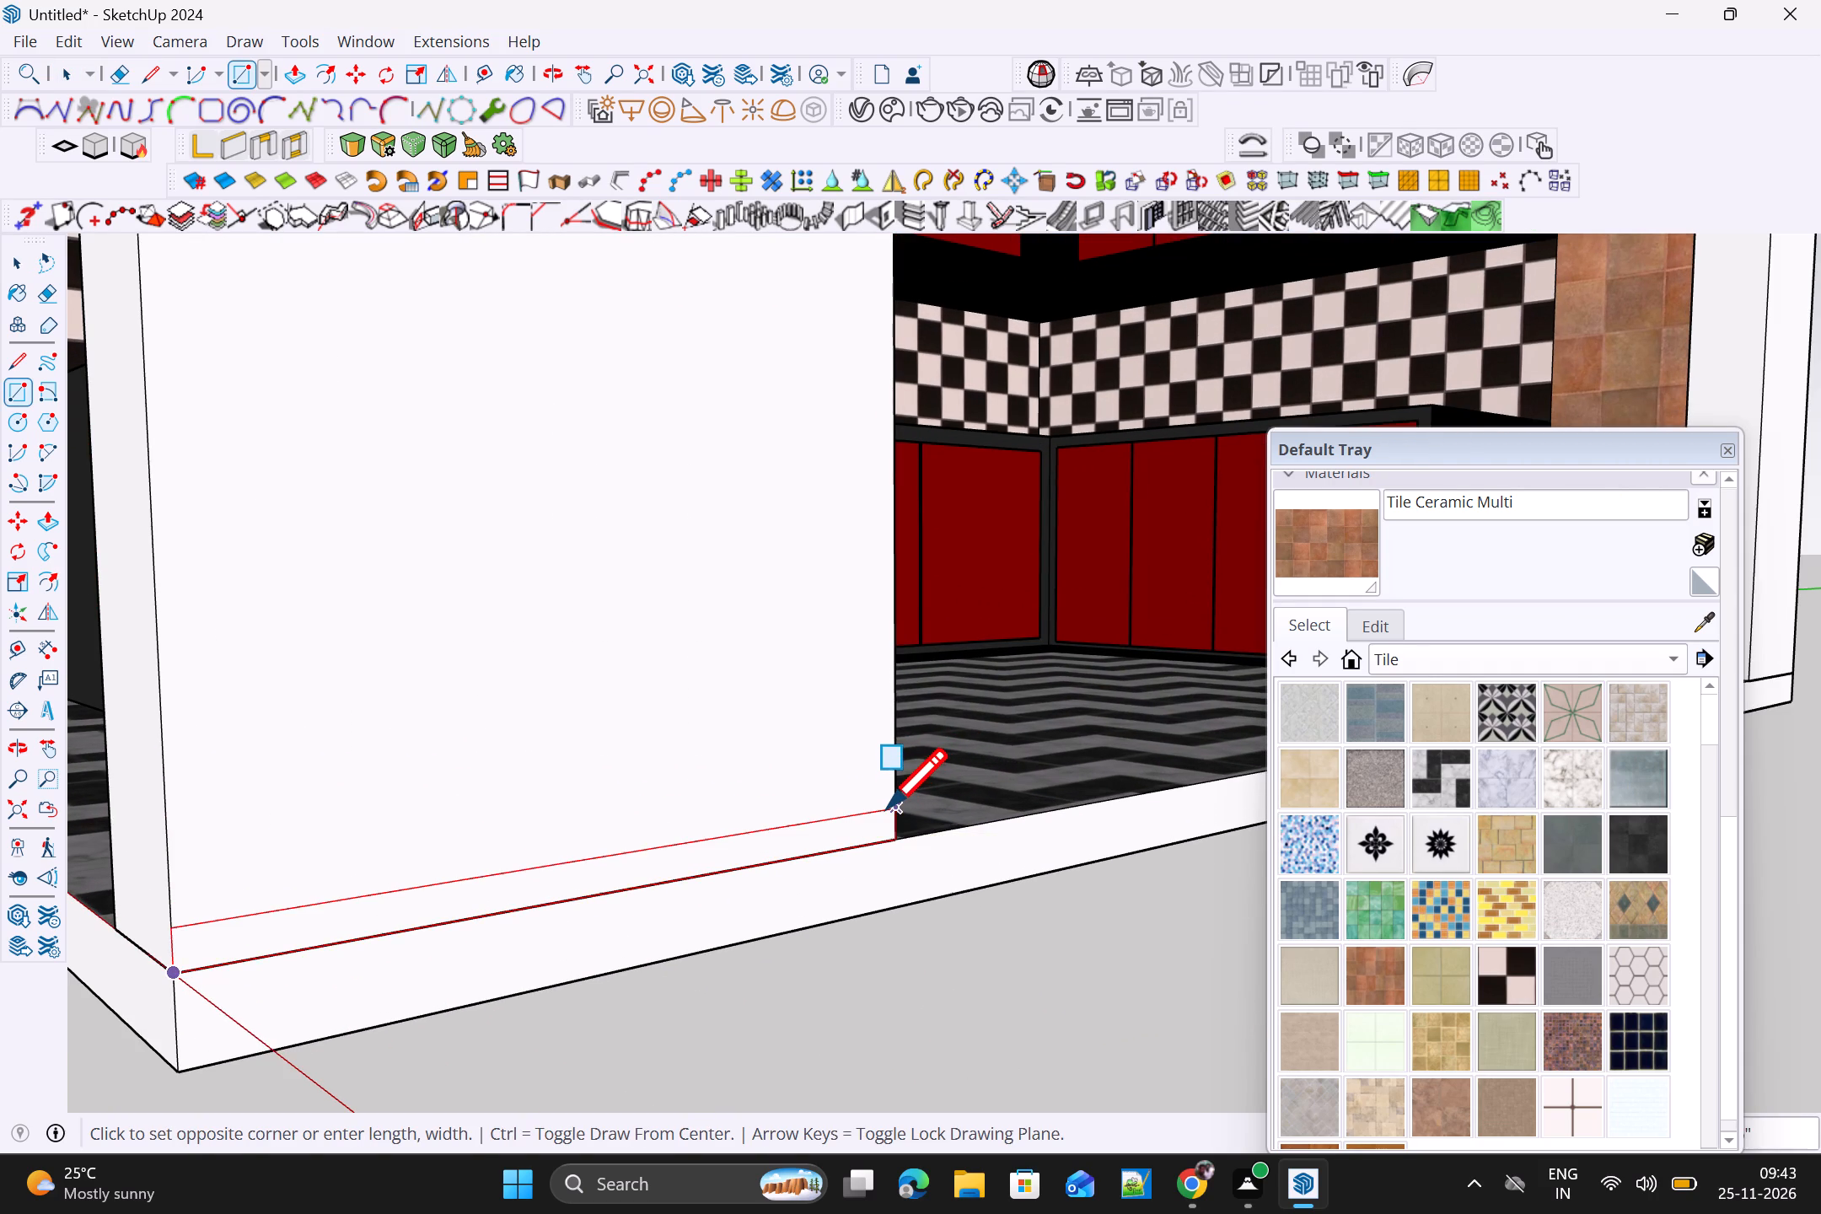
scroll(887, 808, up, 3)
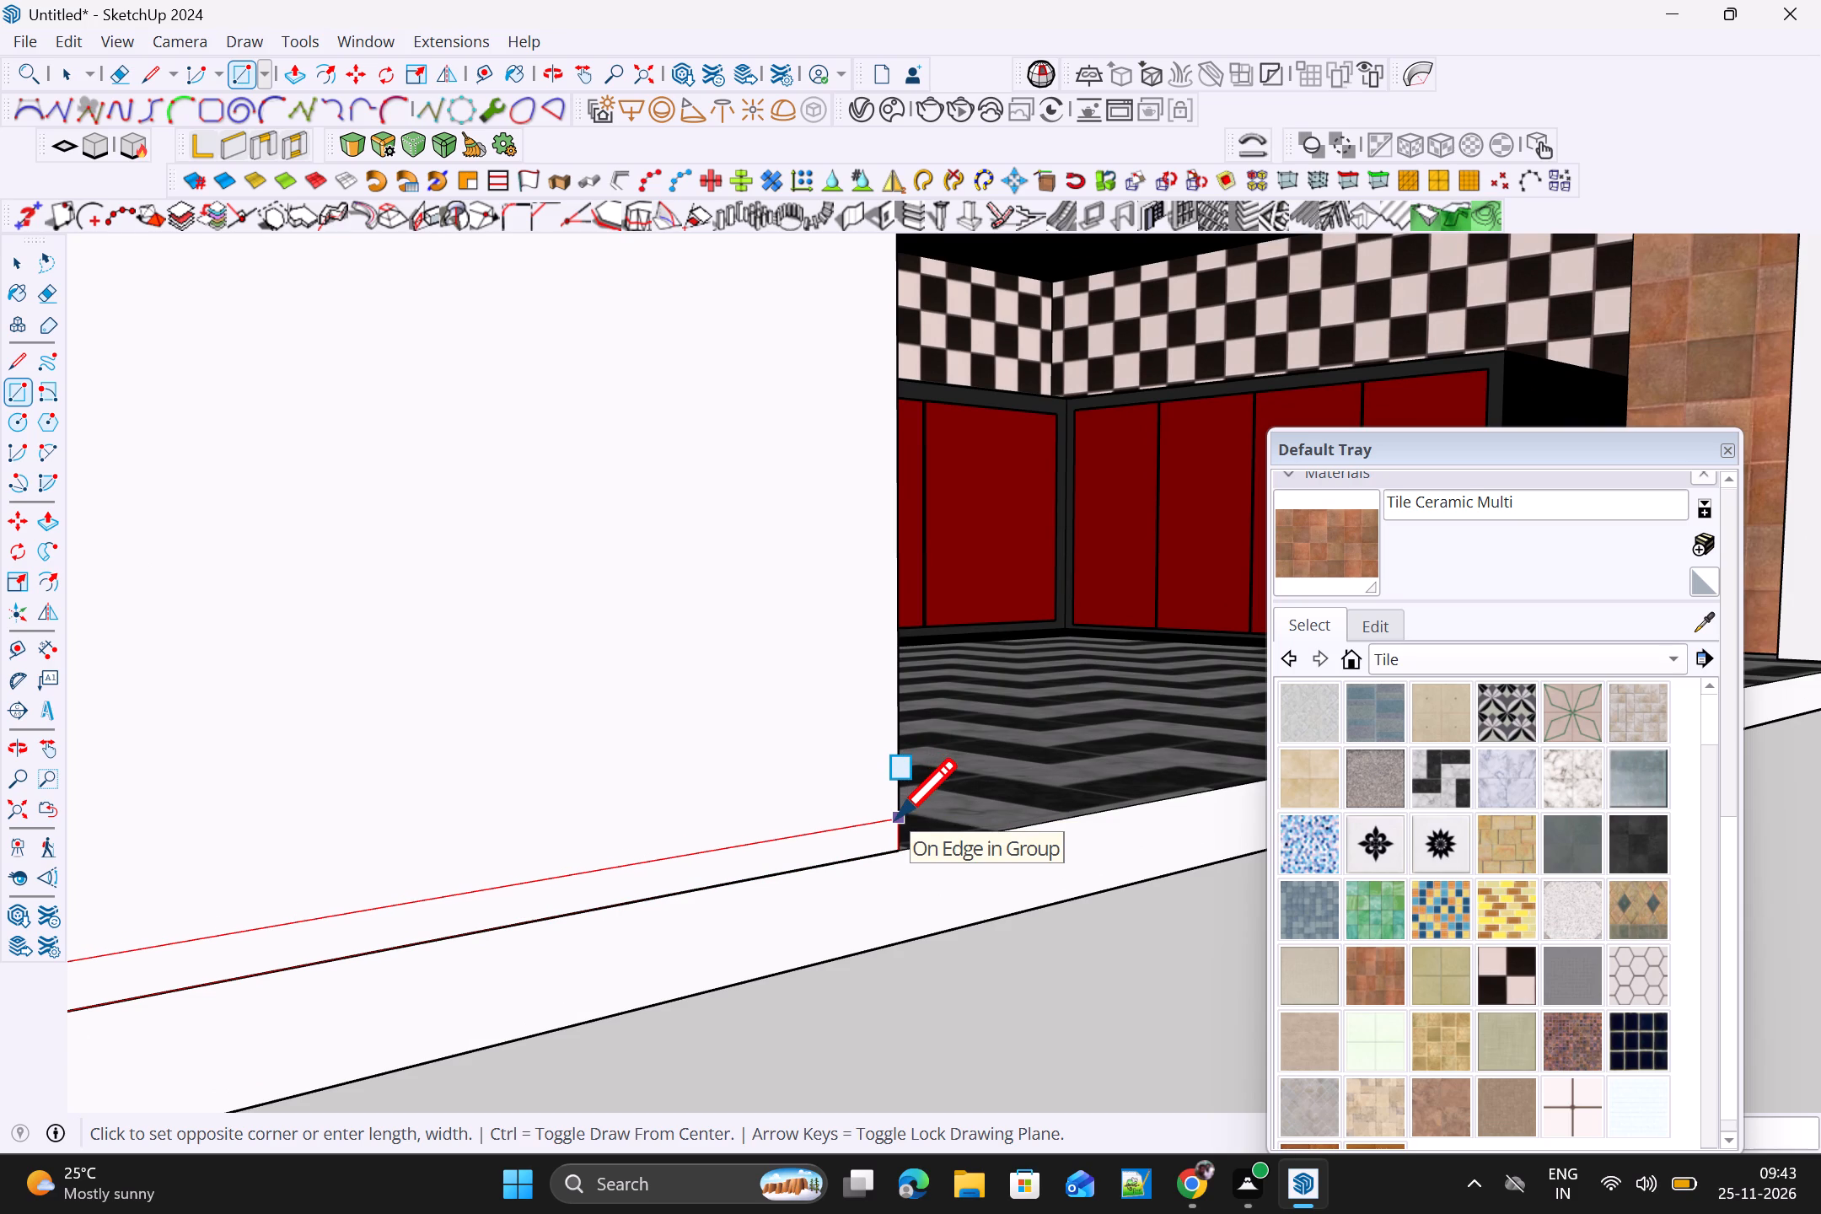
click(897, 828)
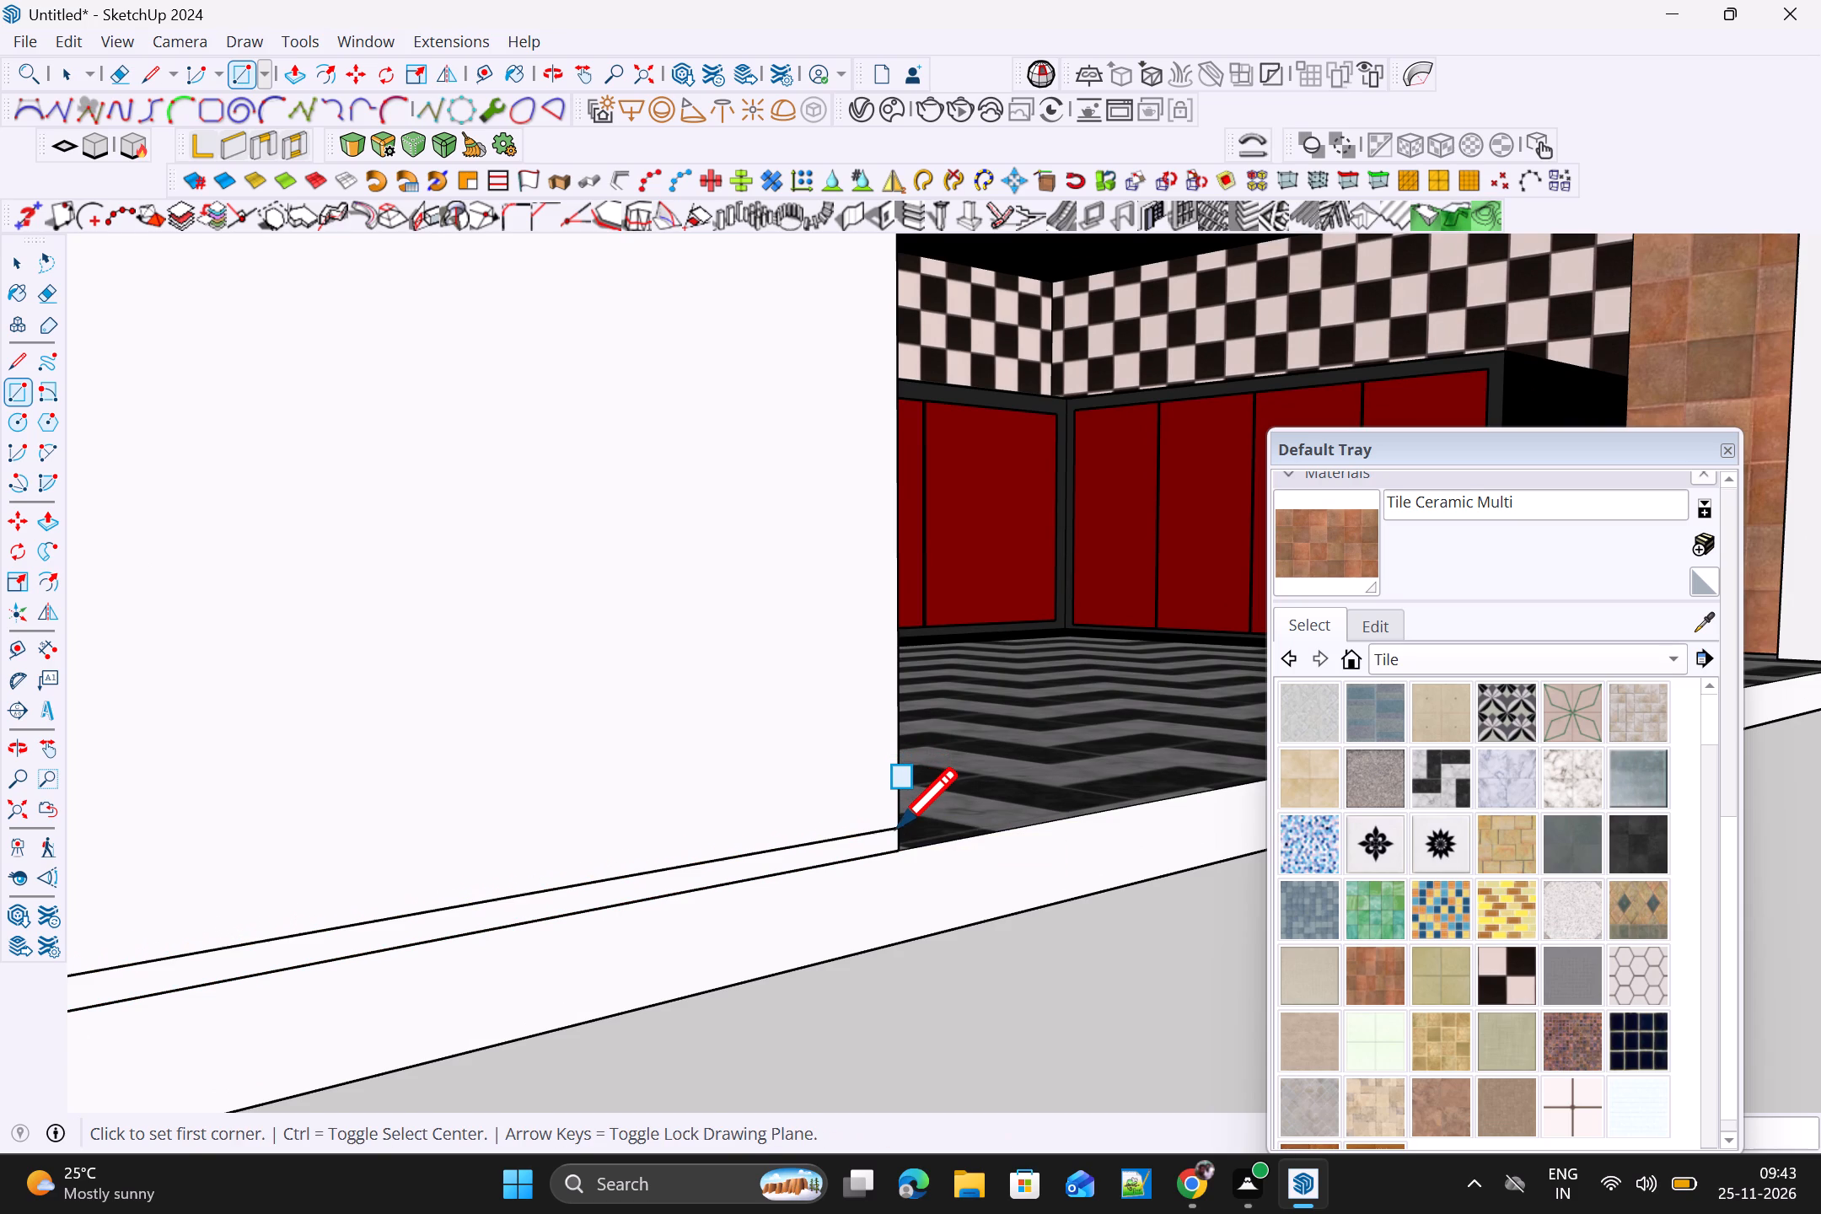
Push/Pull the thin base strip slightly outward from the outer wall to form a skirting.
key(space)
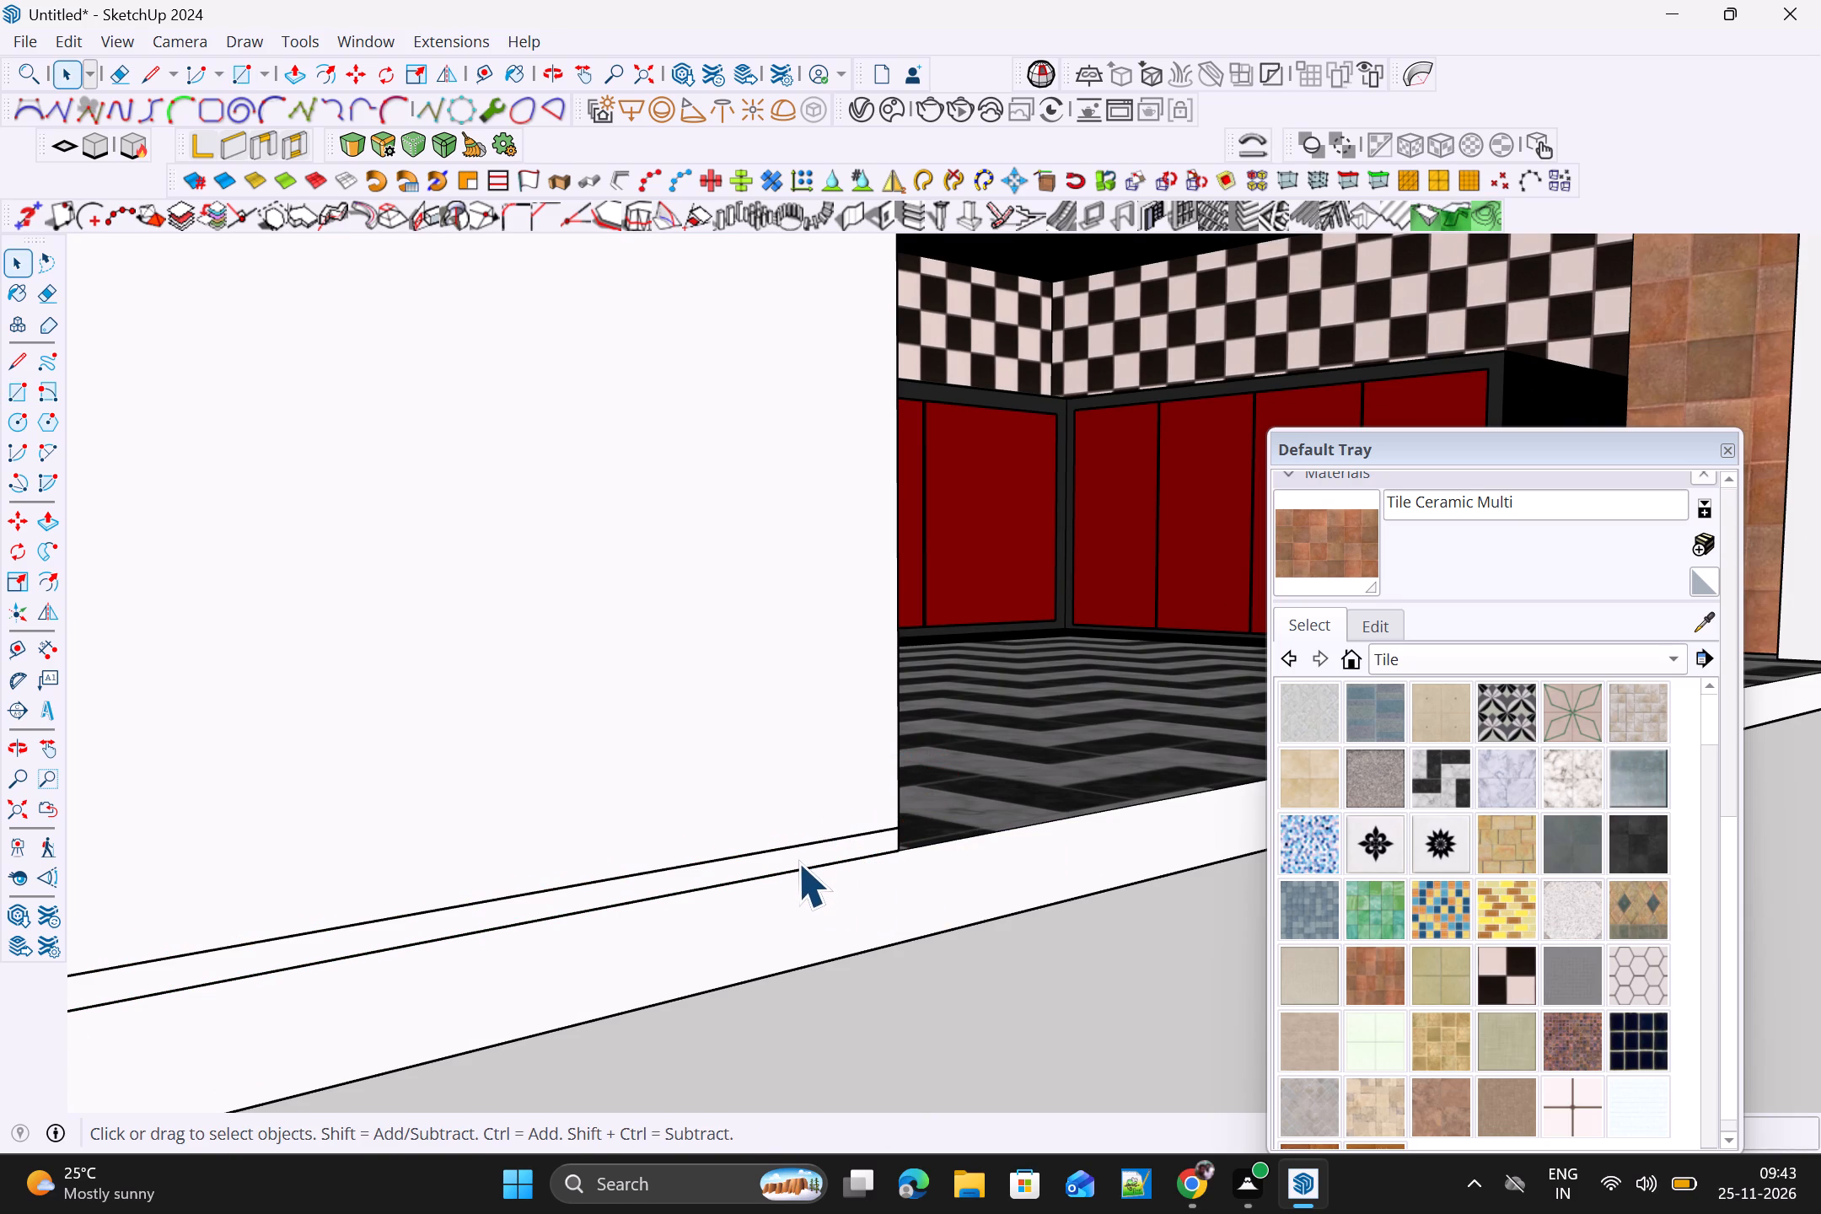
click(798, 860)
key(p)
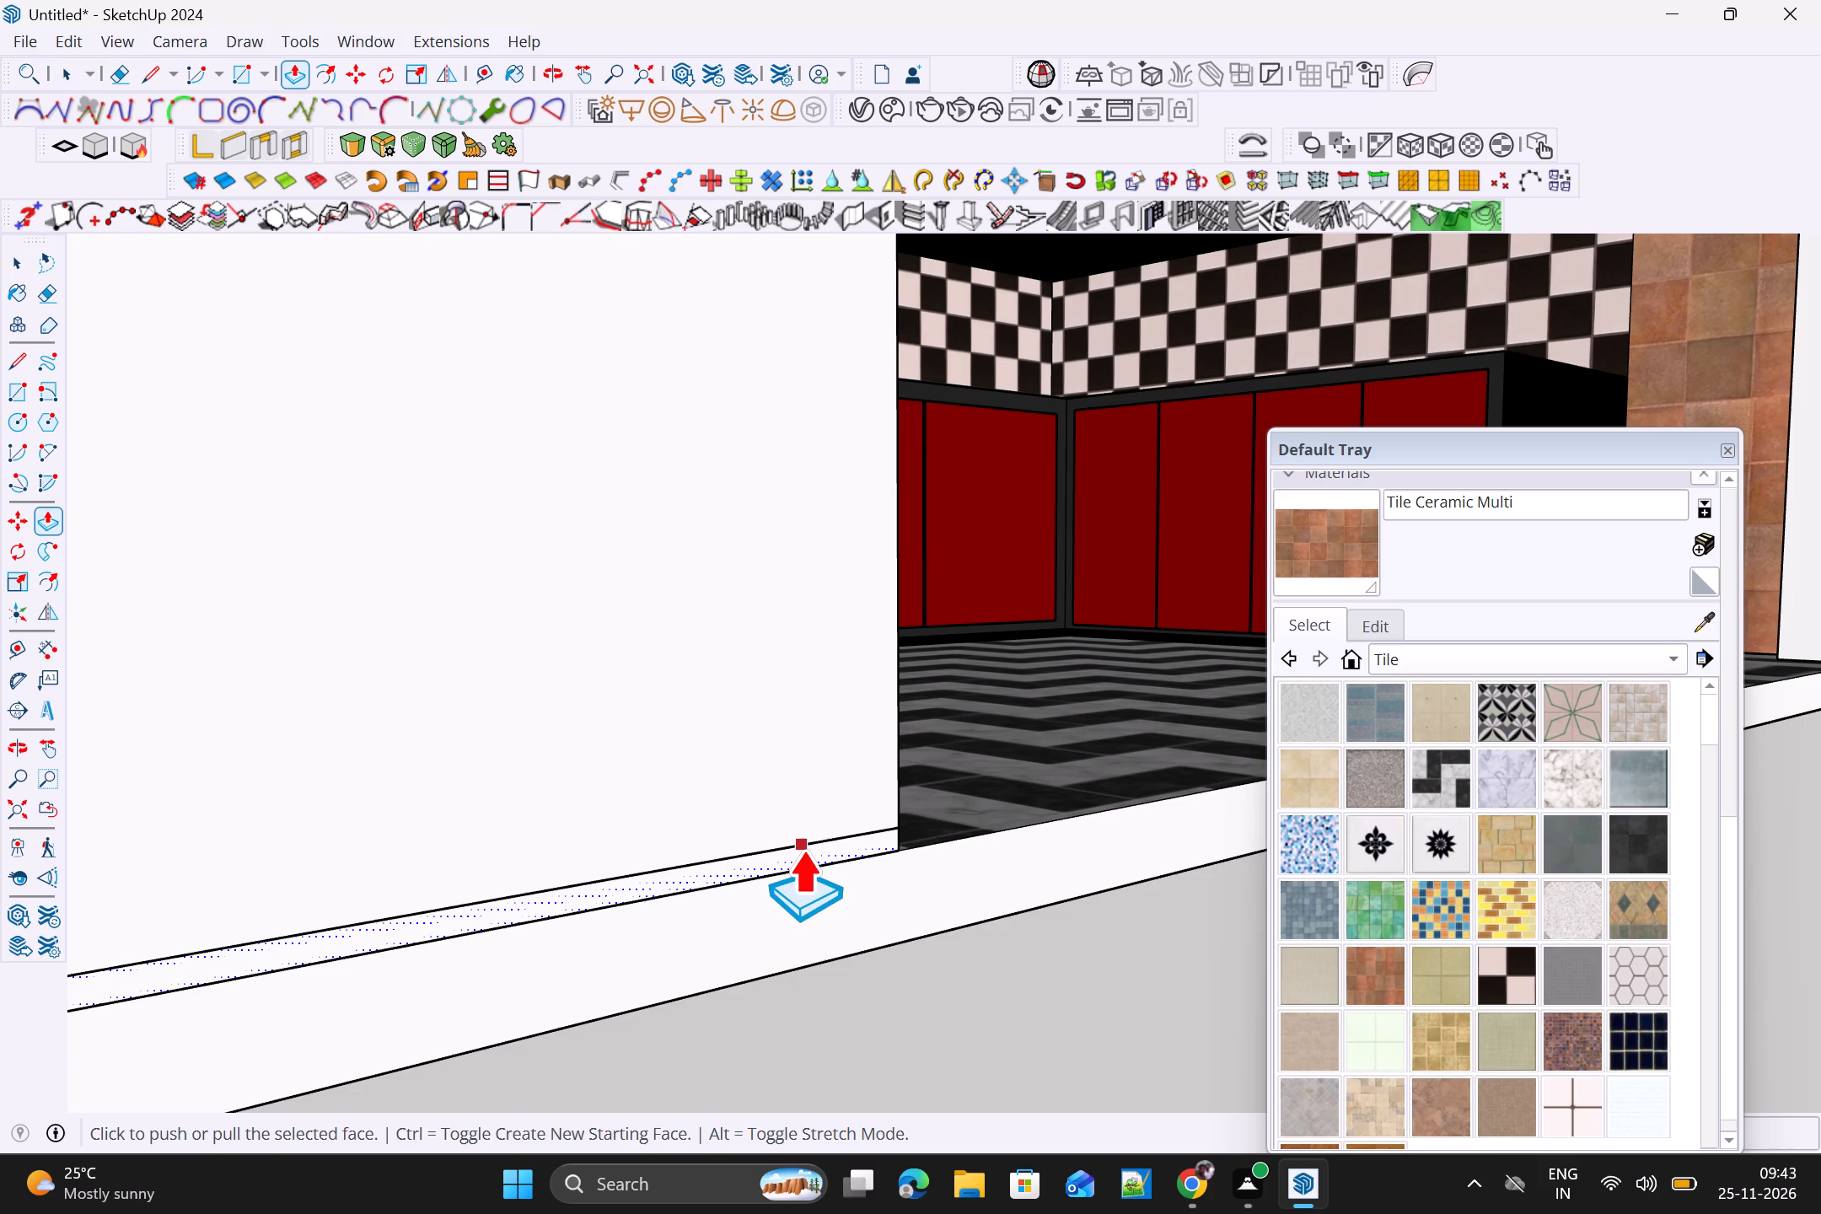
click(806, 851)
scroll(814, 862, up, 1)
middle_drag(814, 866, 976, 880)
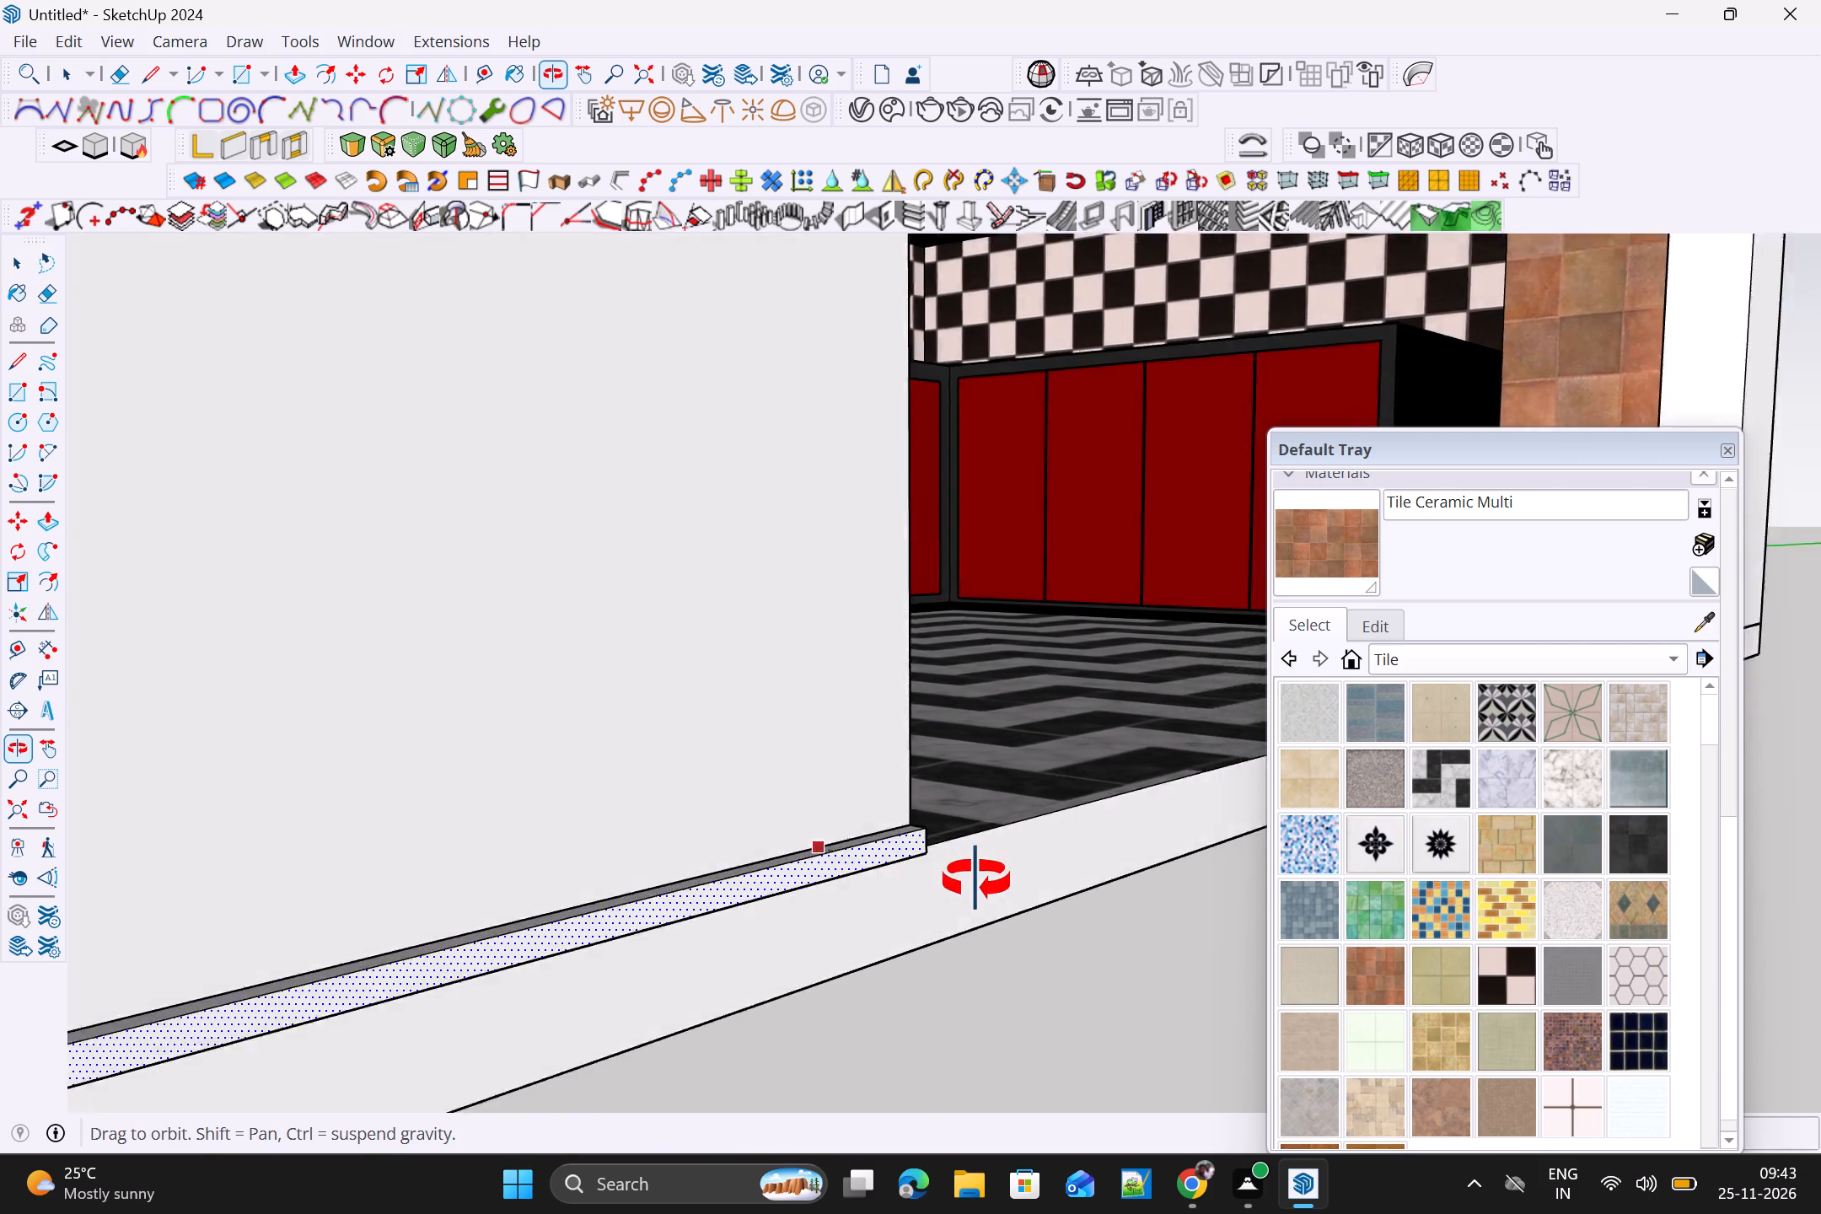
middle_drag(976, 880, 1043, 990)
scroll(988, 961, up, 2)
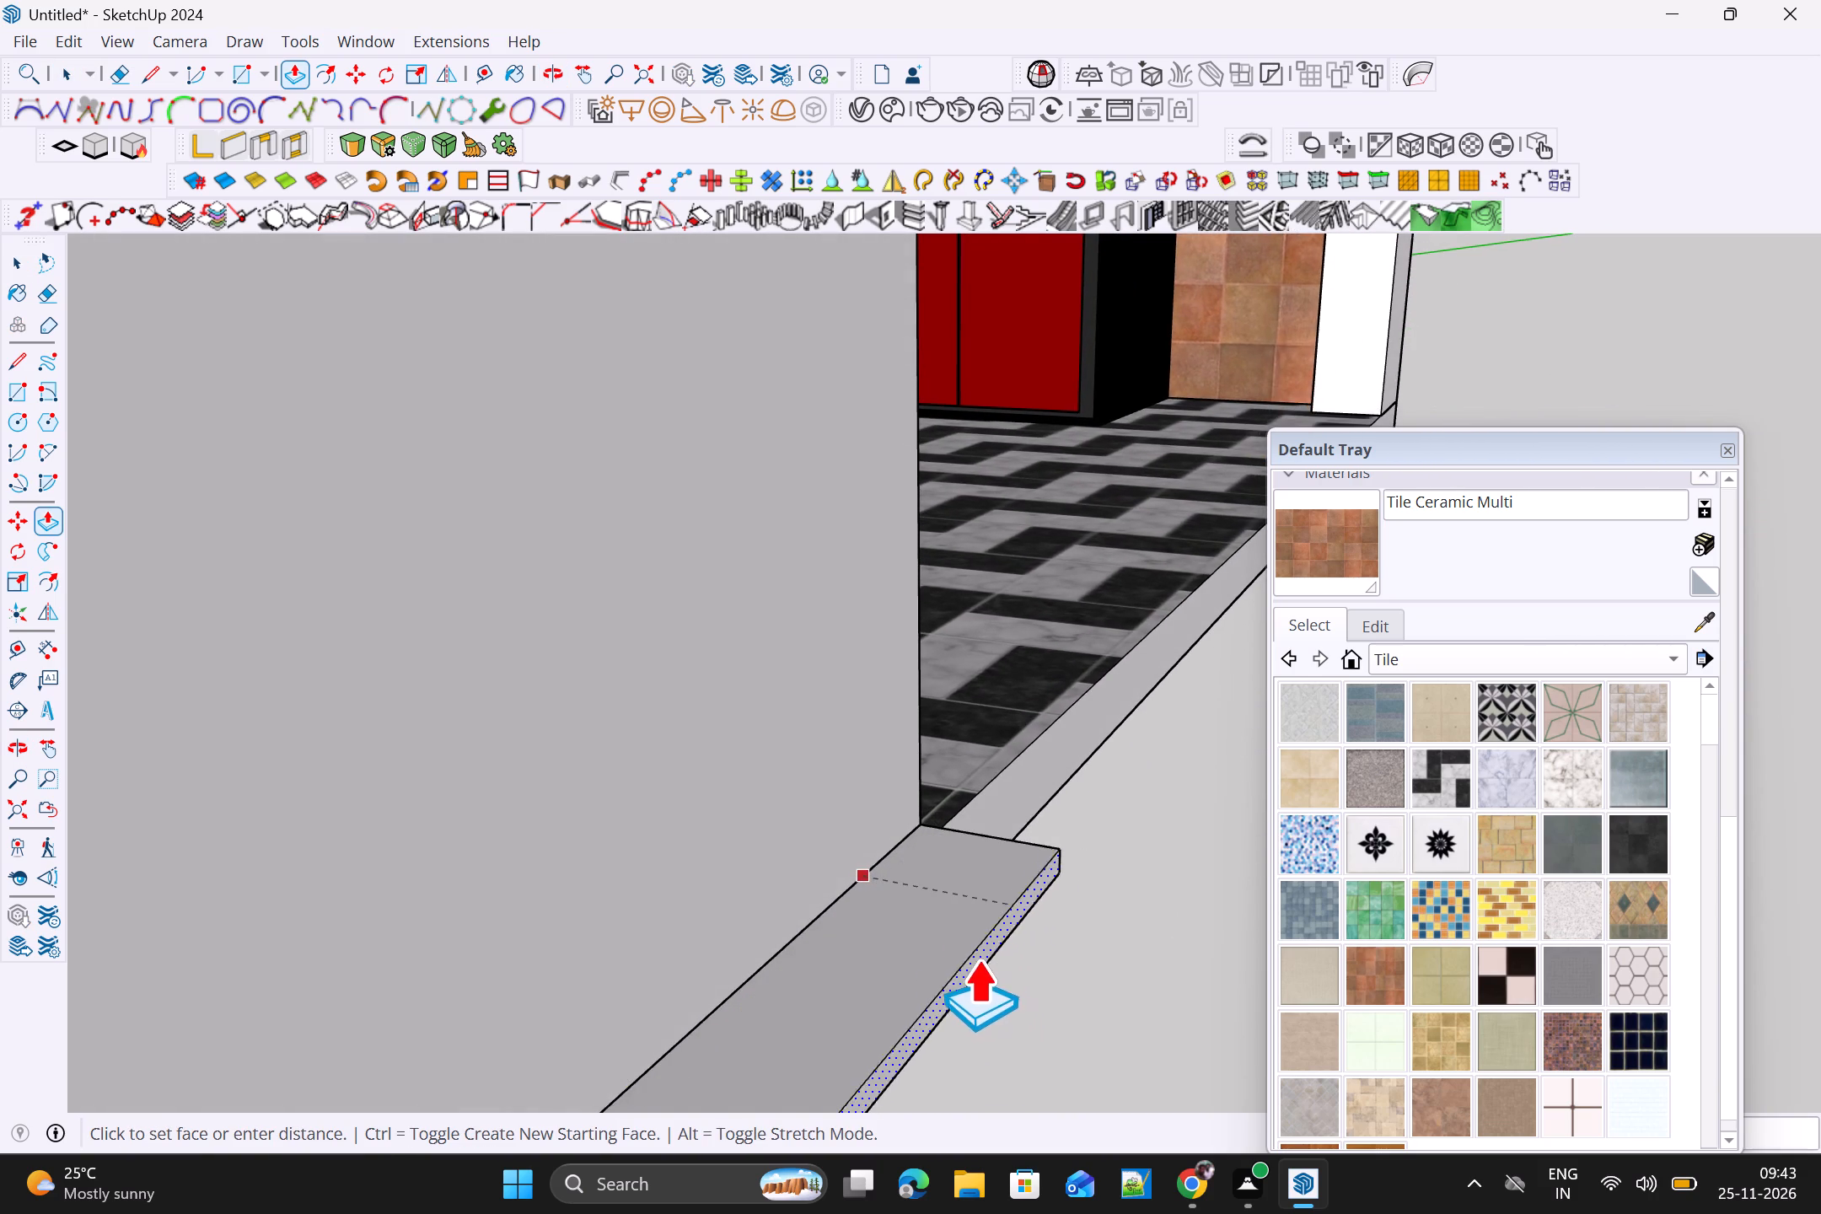
scroll(978, 958, up, 1)
scroll(829, 877, up, 2)
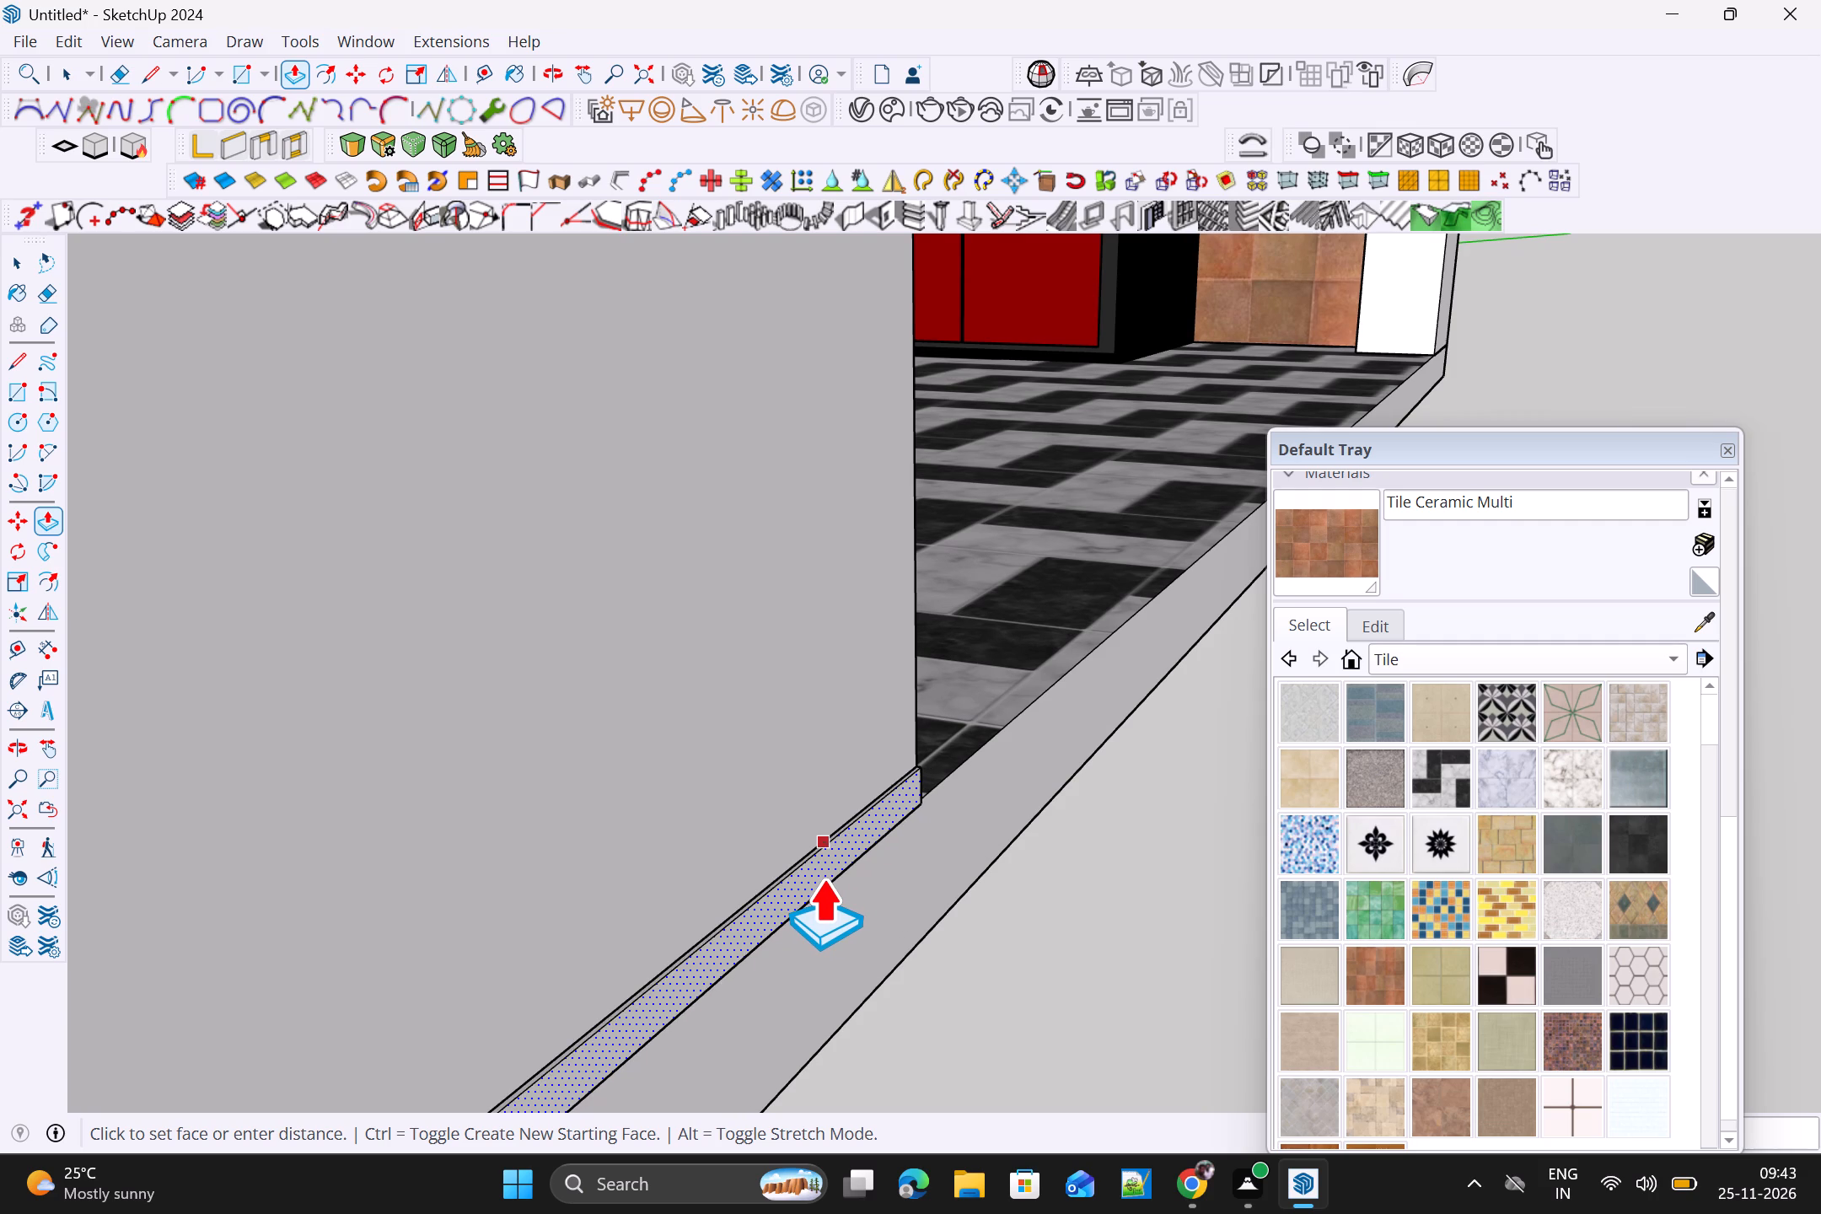
click(827, 878)
key(space)
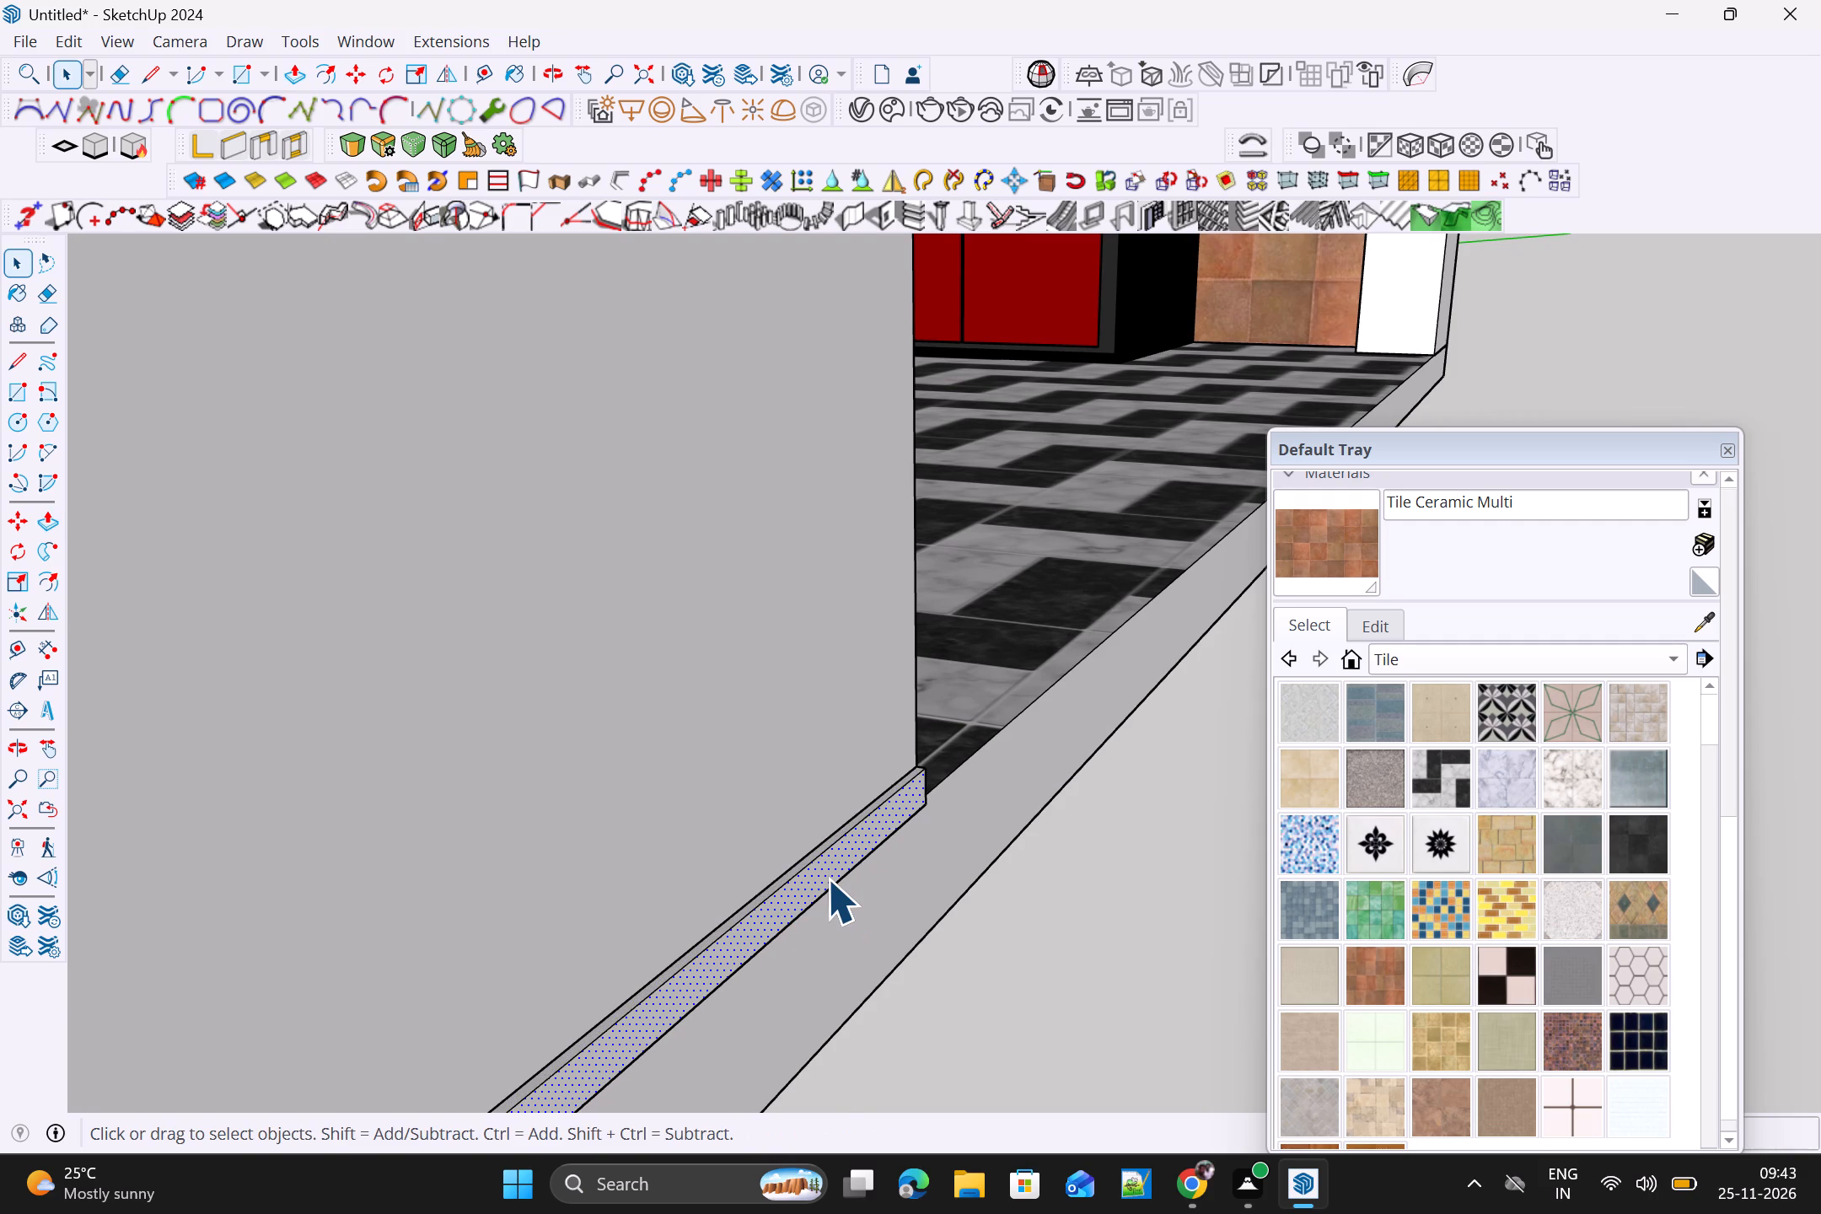
Group all the faces and edges of the thin strip at the base of the outer wall section.
triple_click(827, 878)
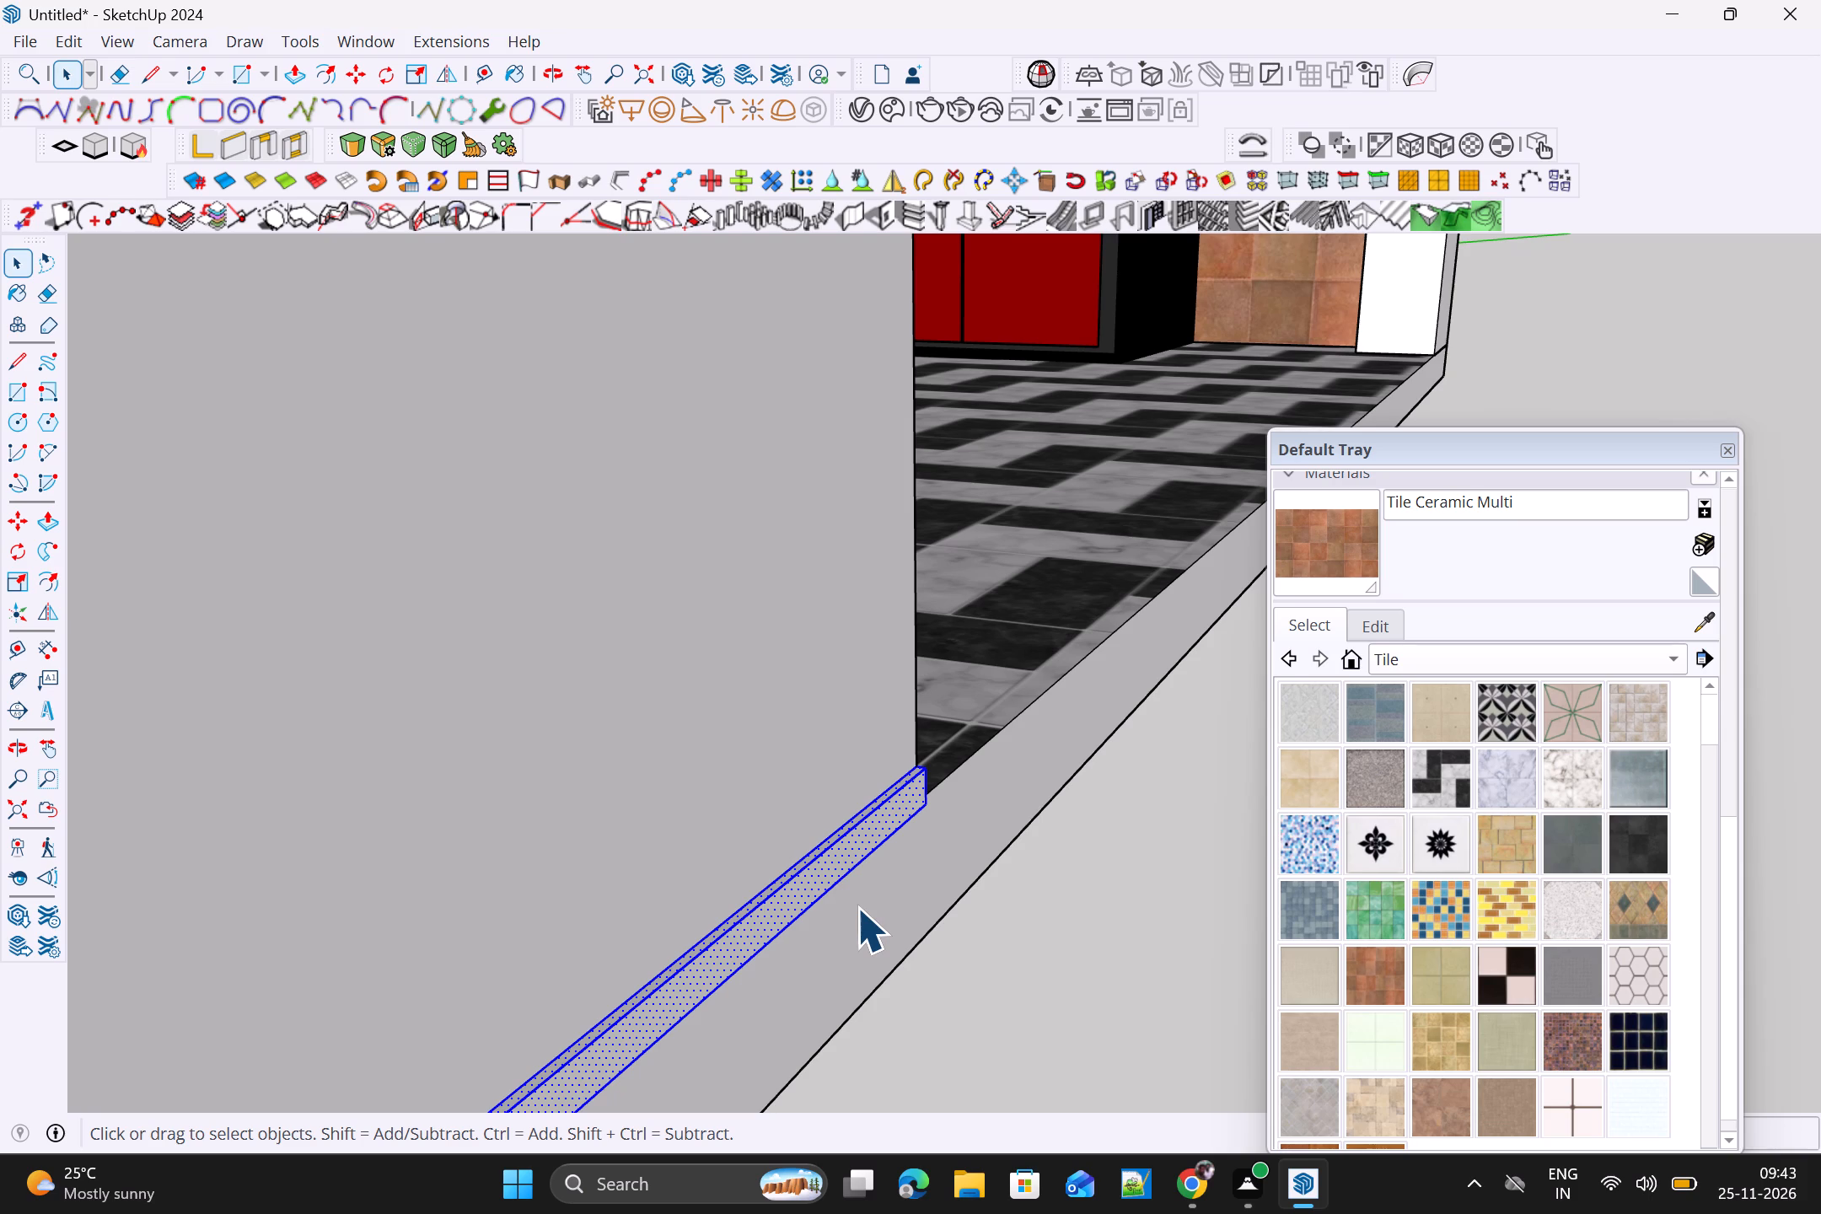
right_click(847, 841)
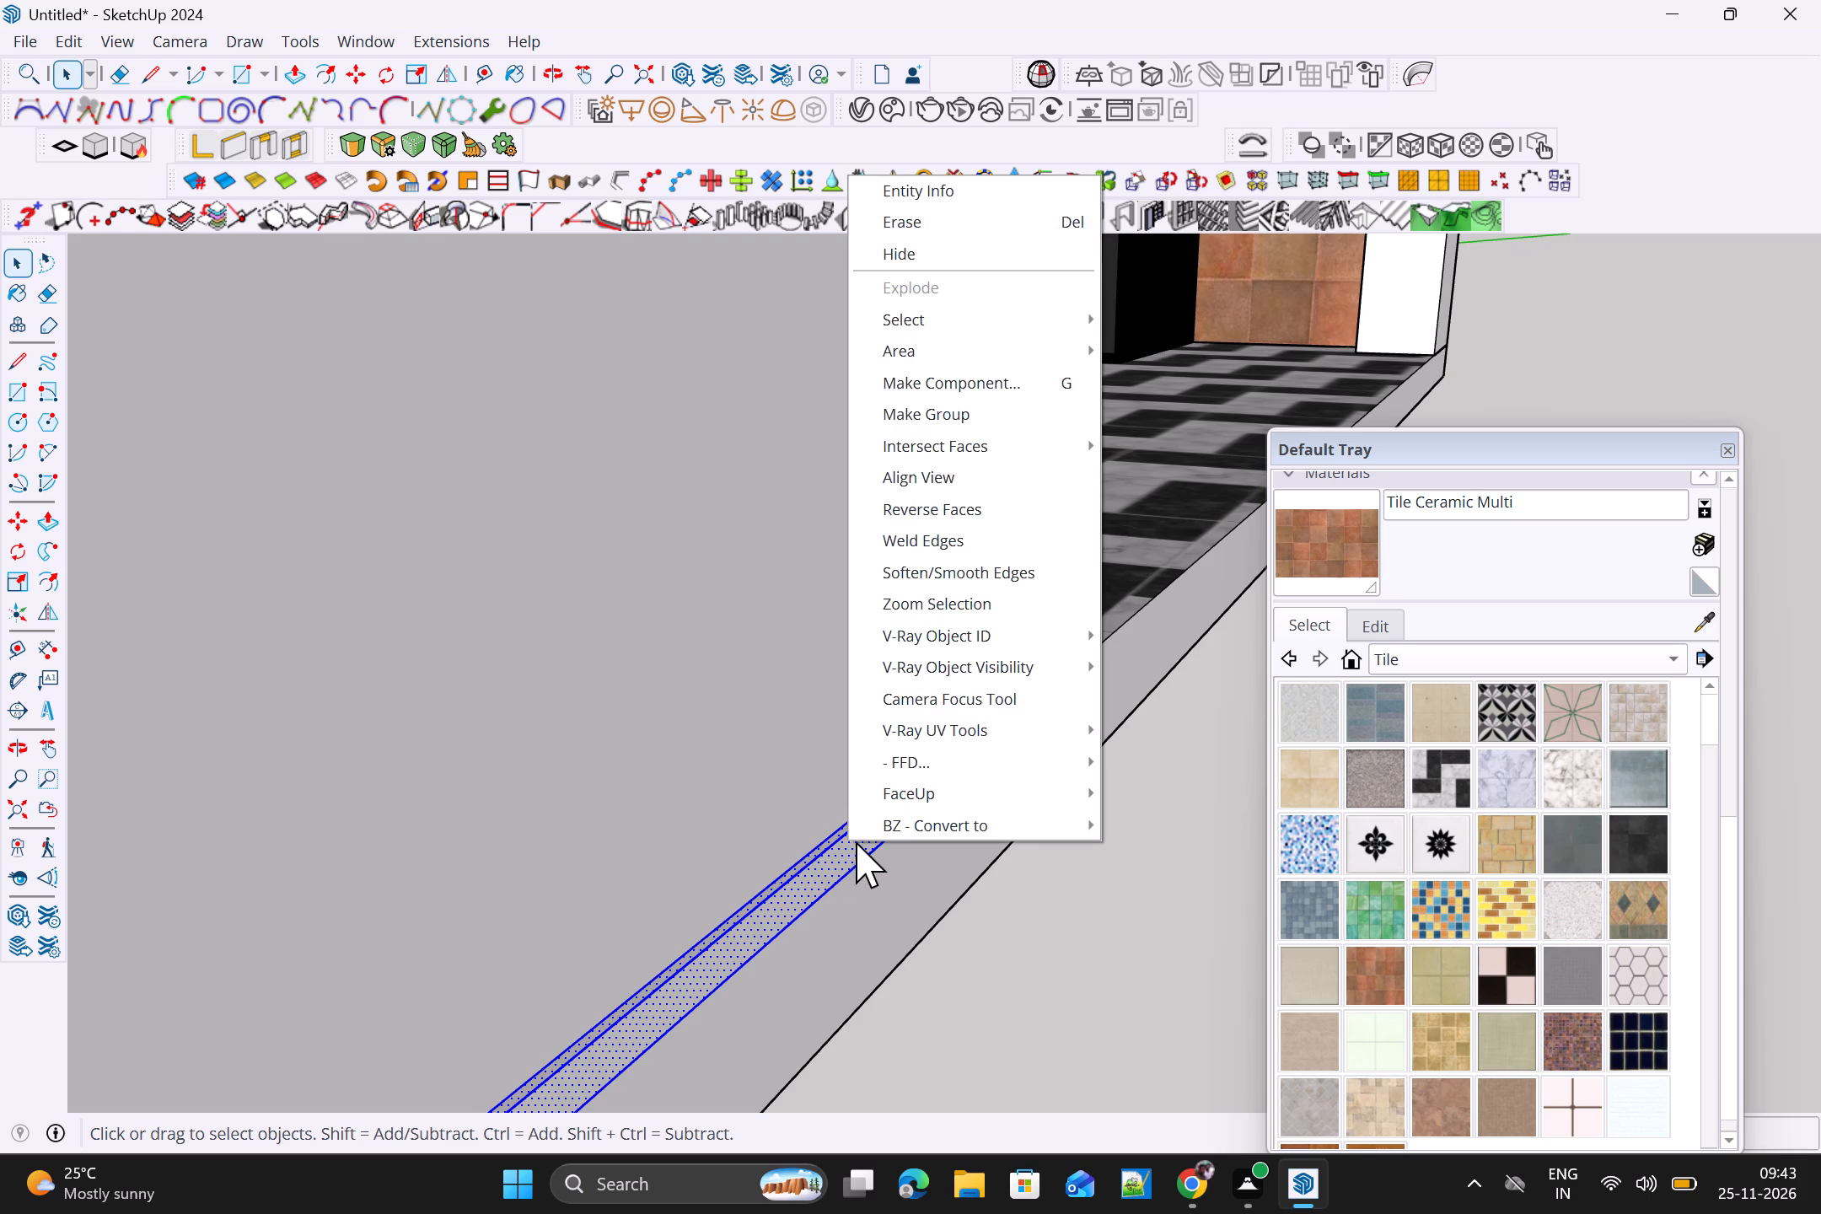
click(967, 413)
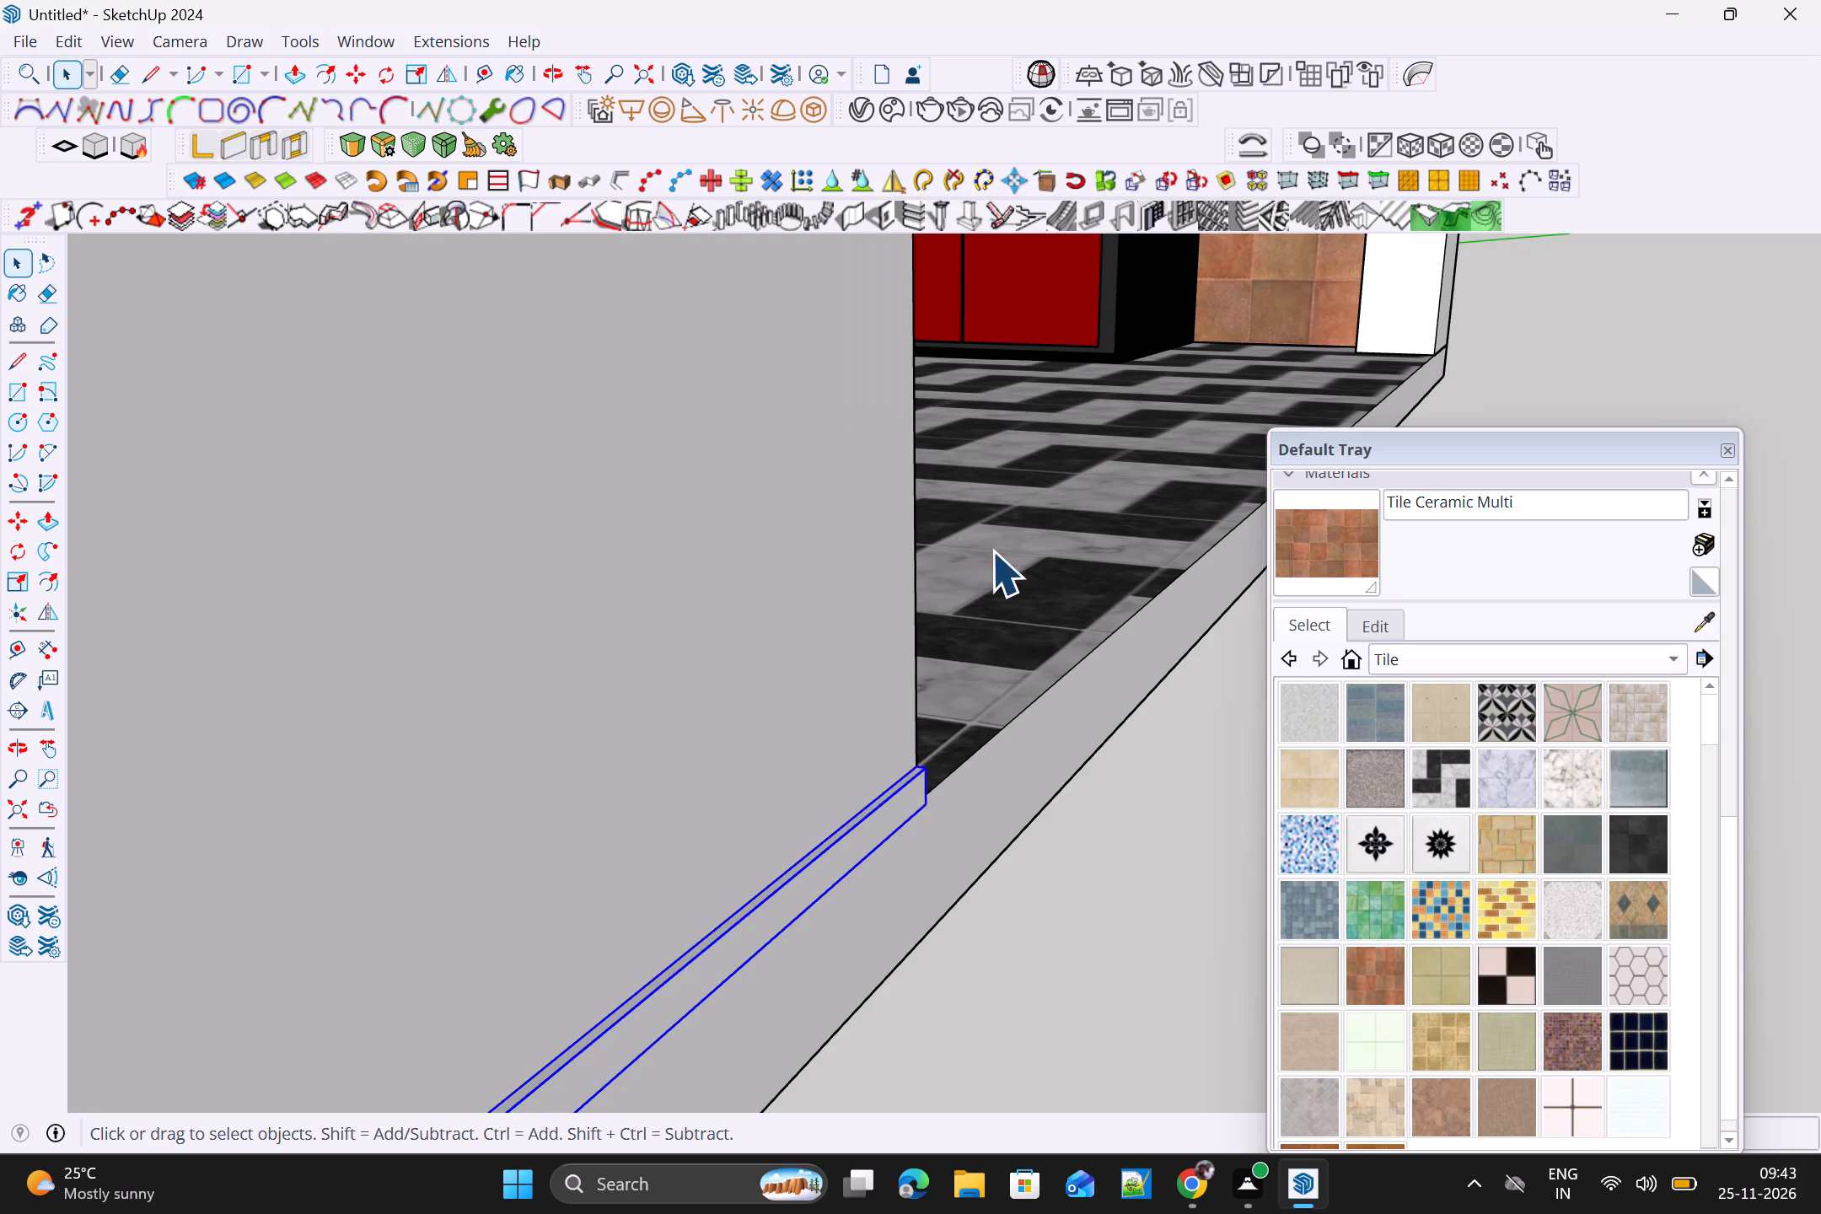
Copy the strip group straight up along the outer wall's corner edge, level with the top of the wide opening.
scroll(991, 551, down, 7)
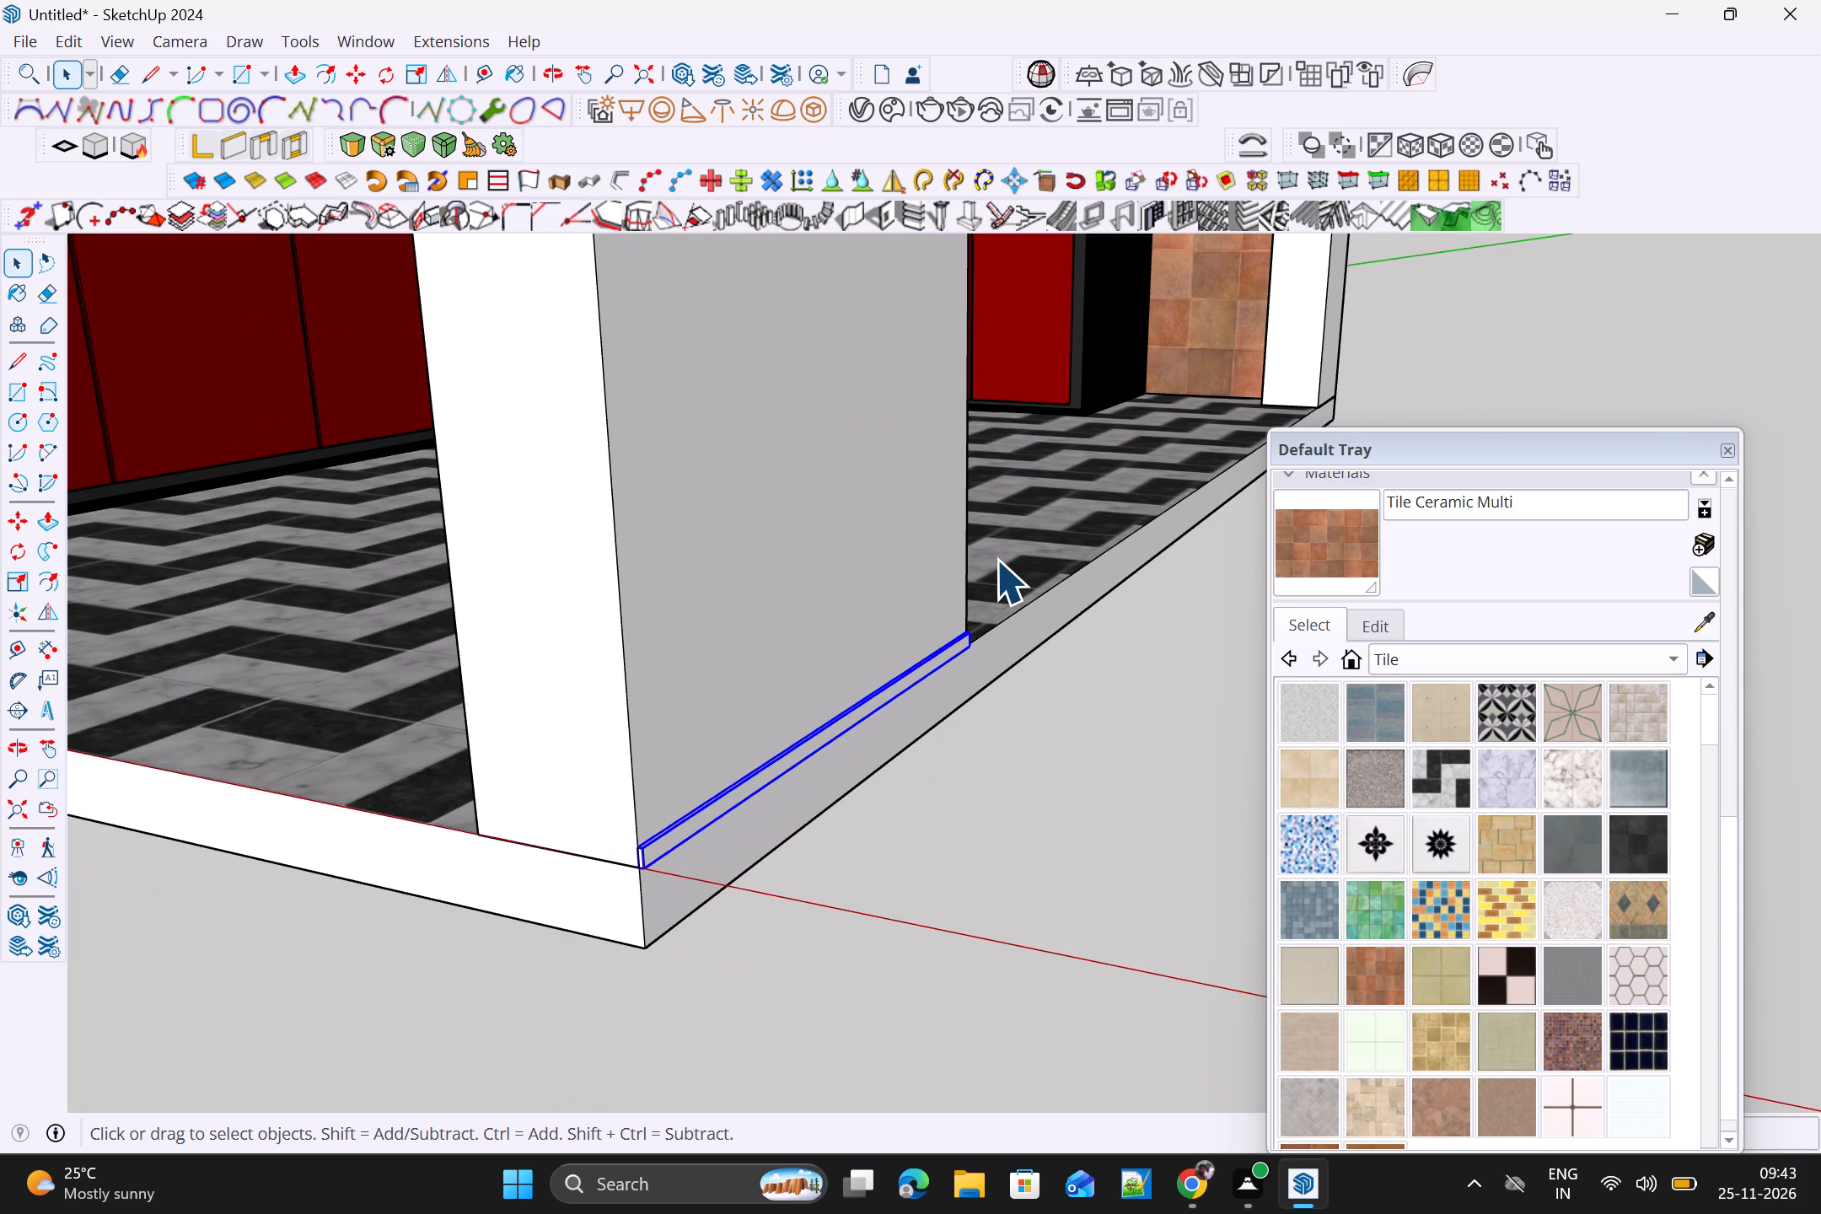
scroll(996, 559, down, 3)
middle_drag(780, 802, 911, 848)
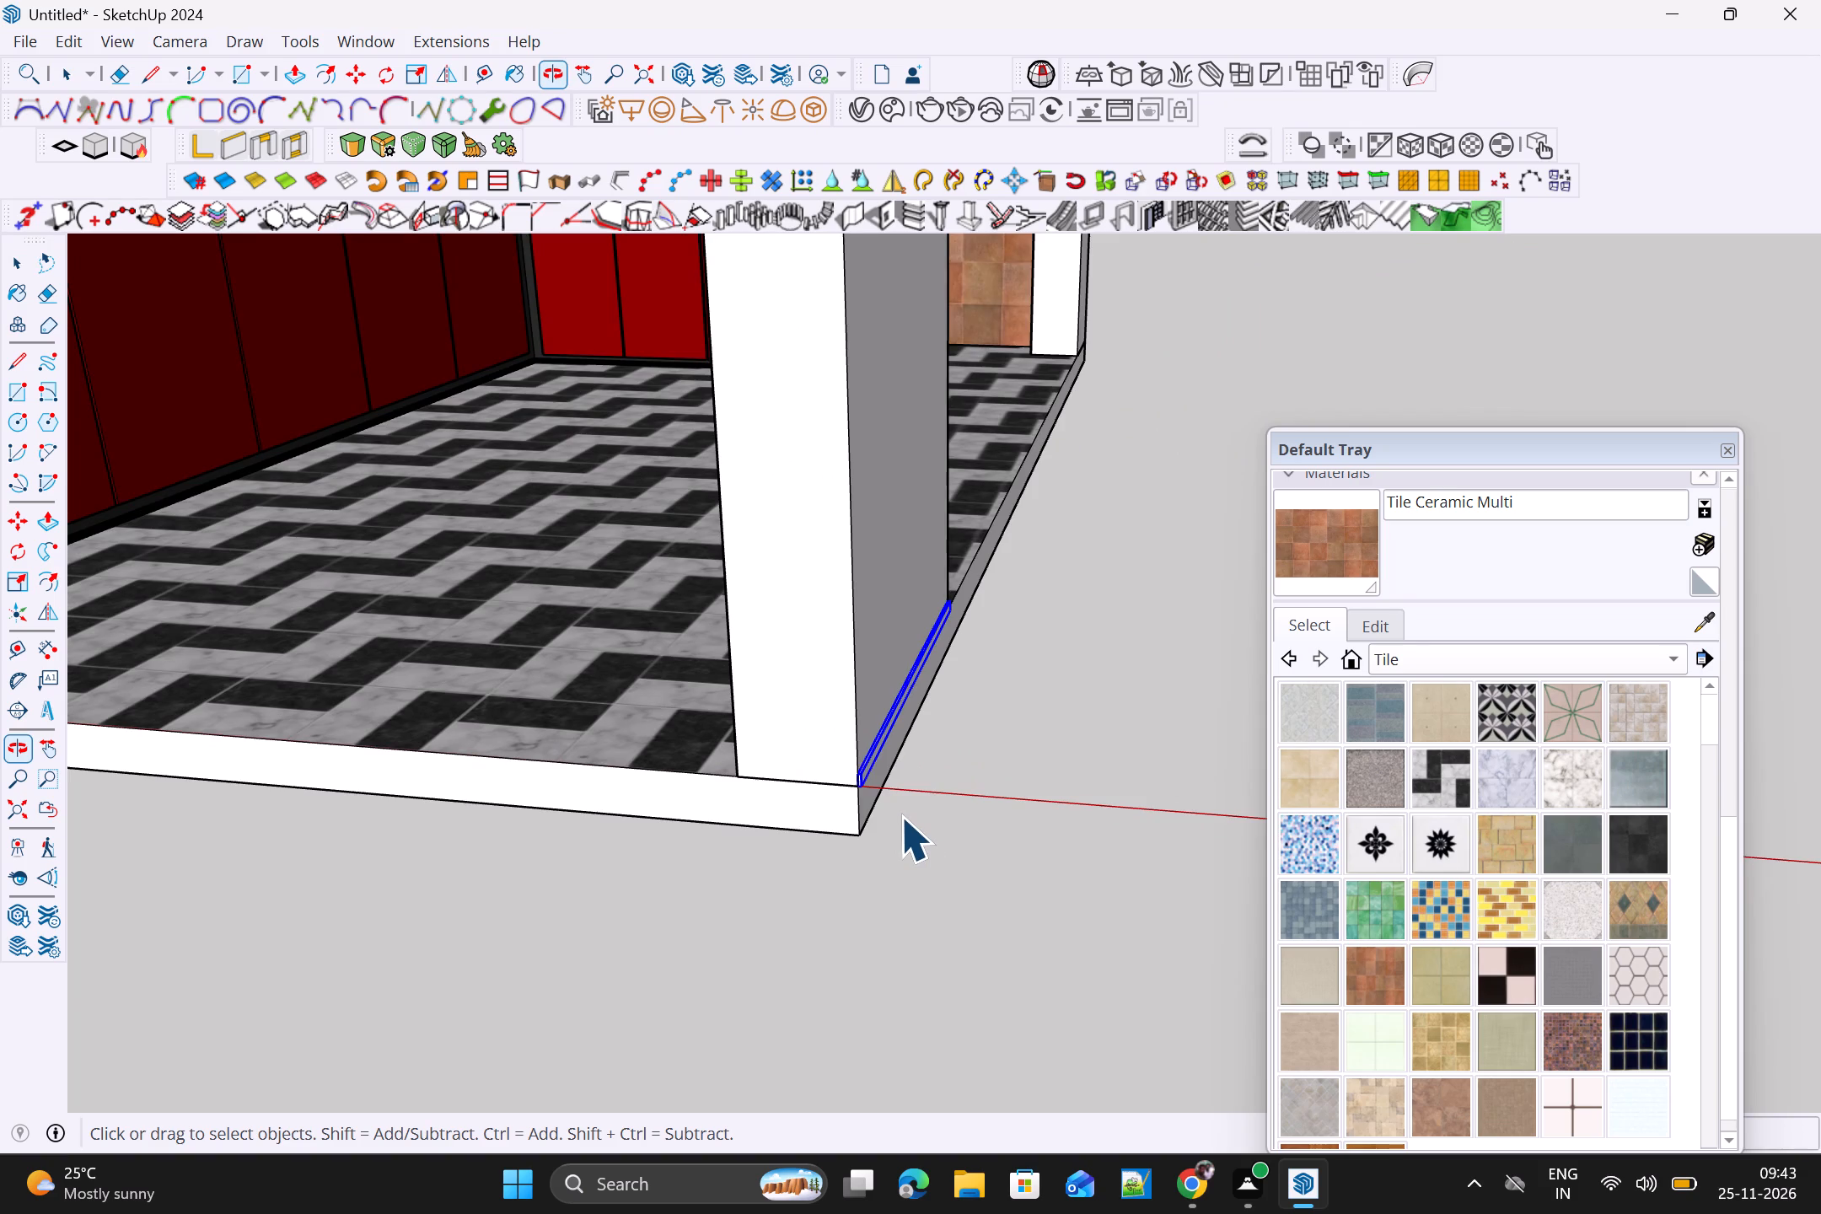
scroll(900, 806, up, 7)
key(m)
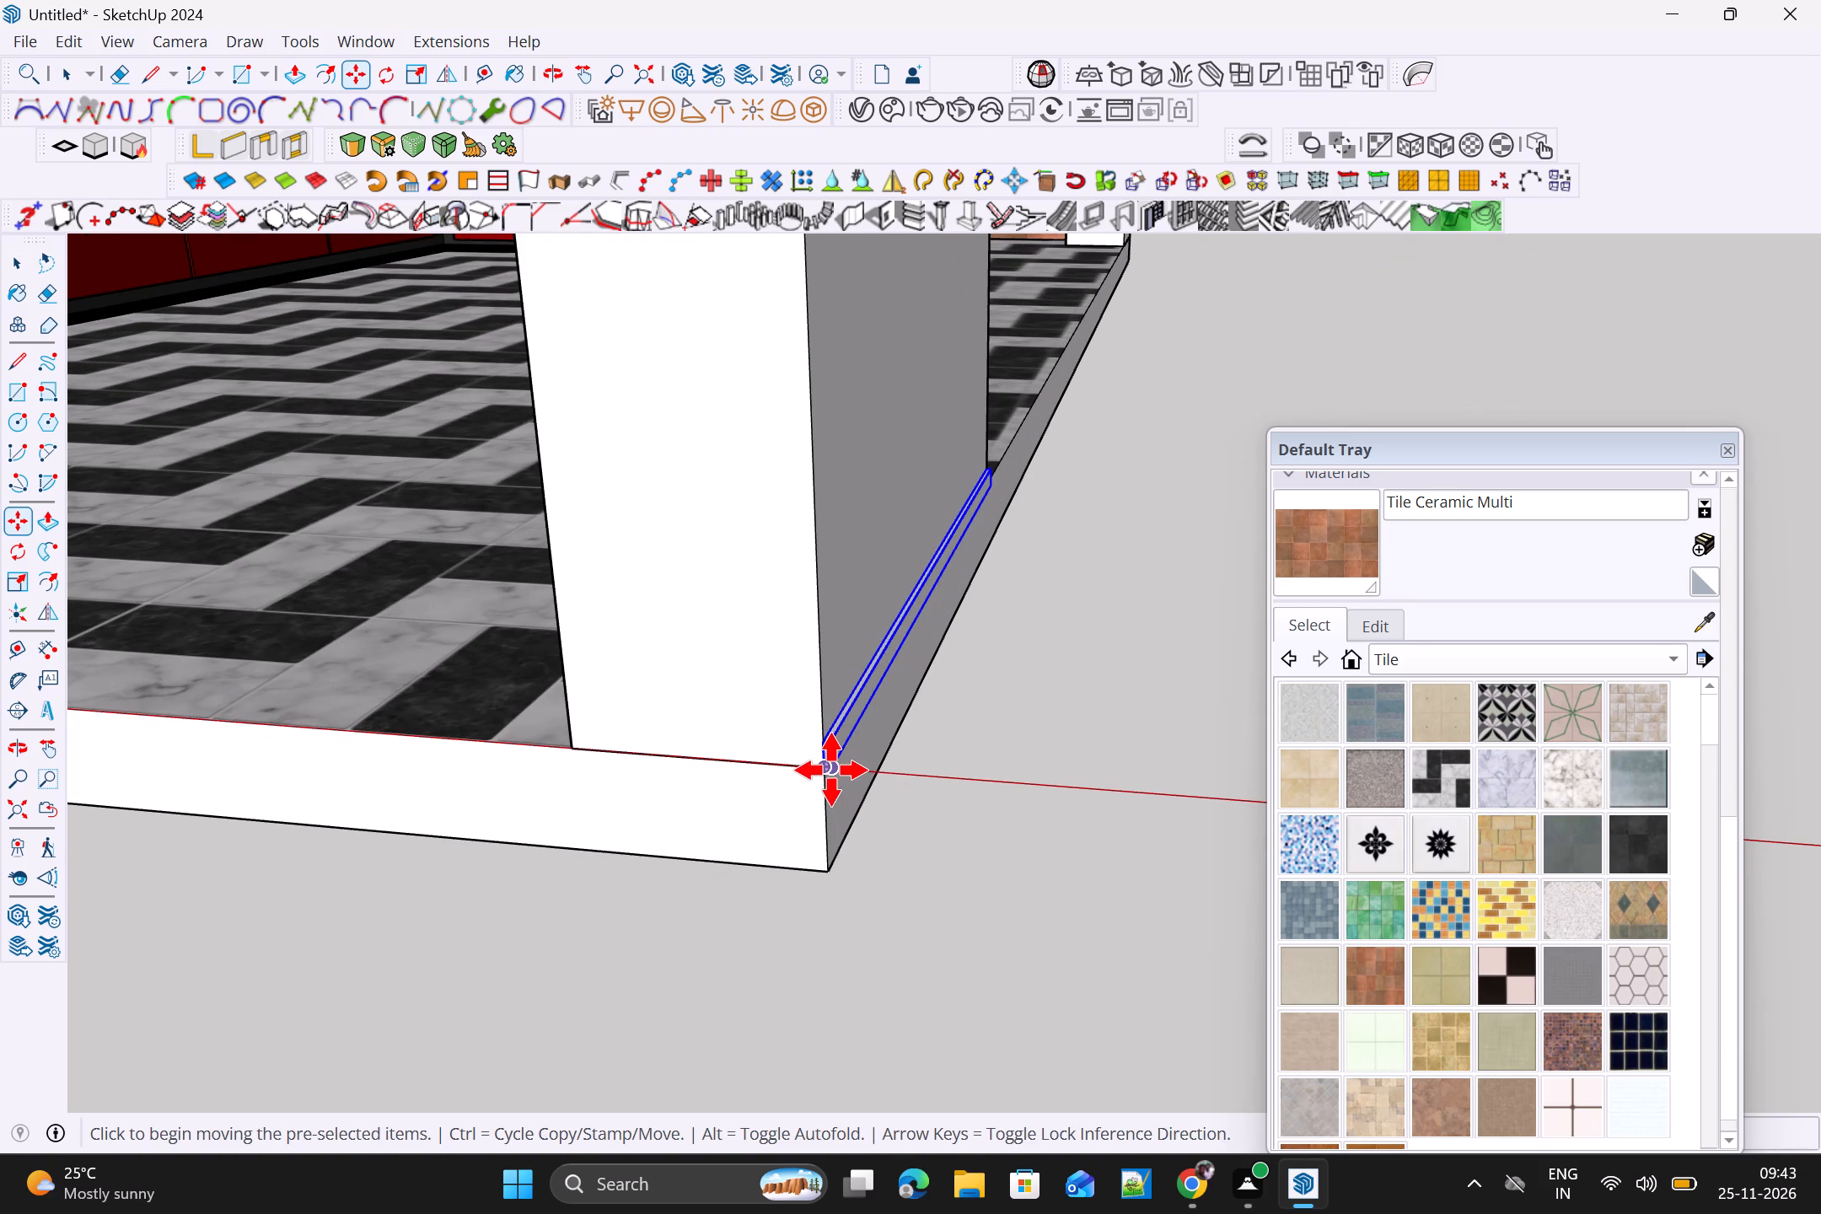
click(831, 770)
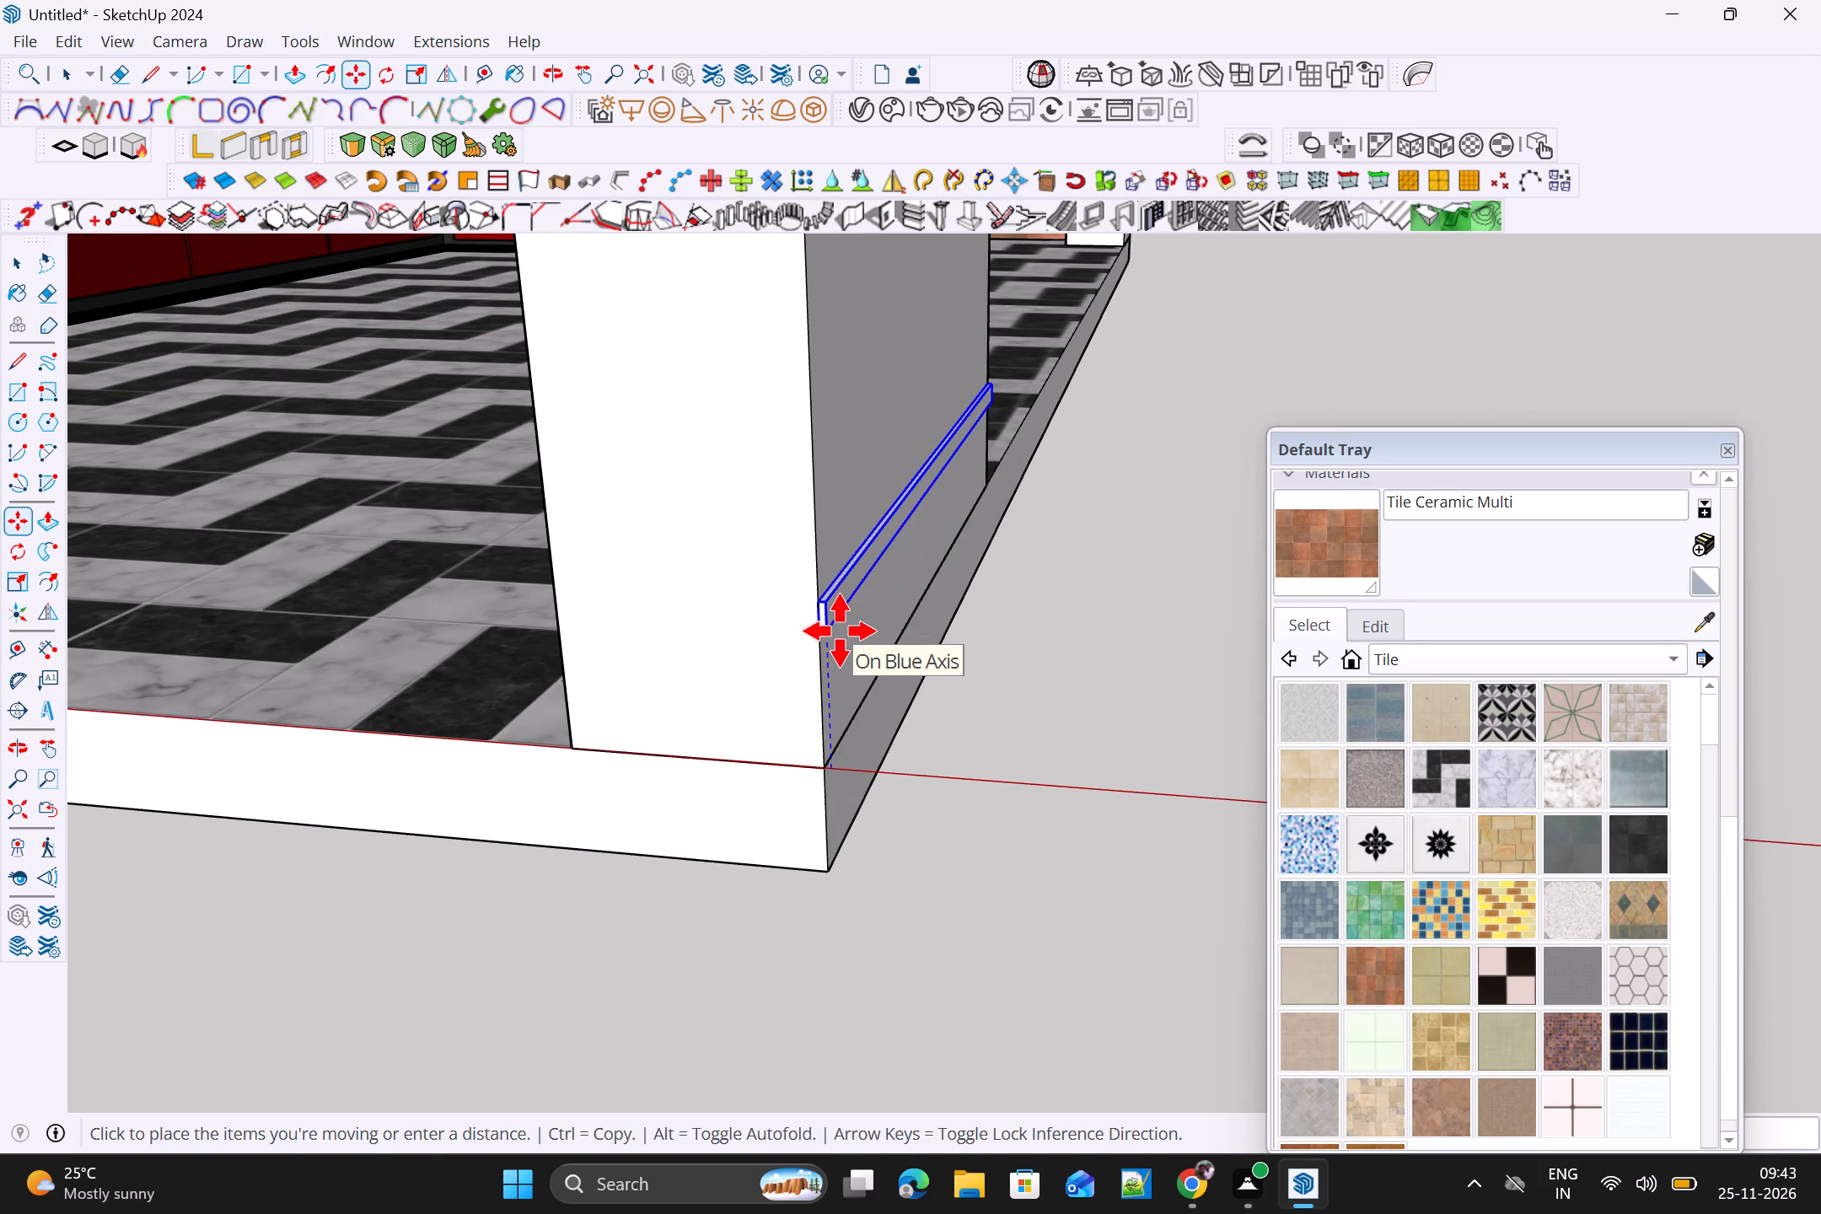
scroll(840, 631, down, 18)
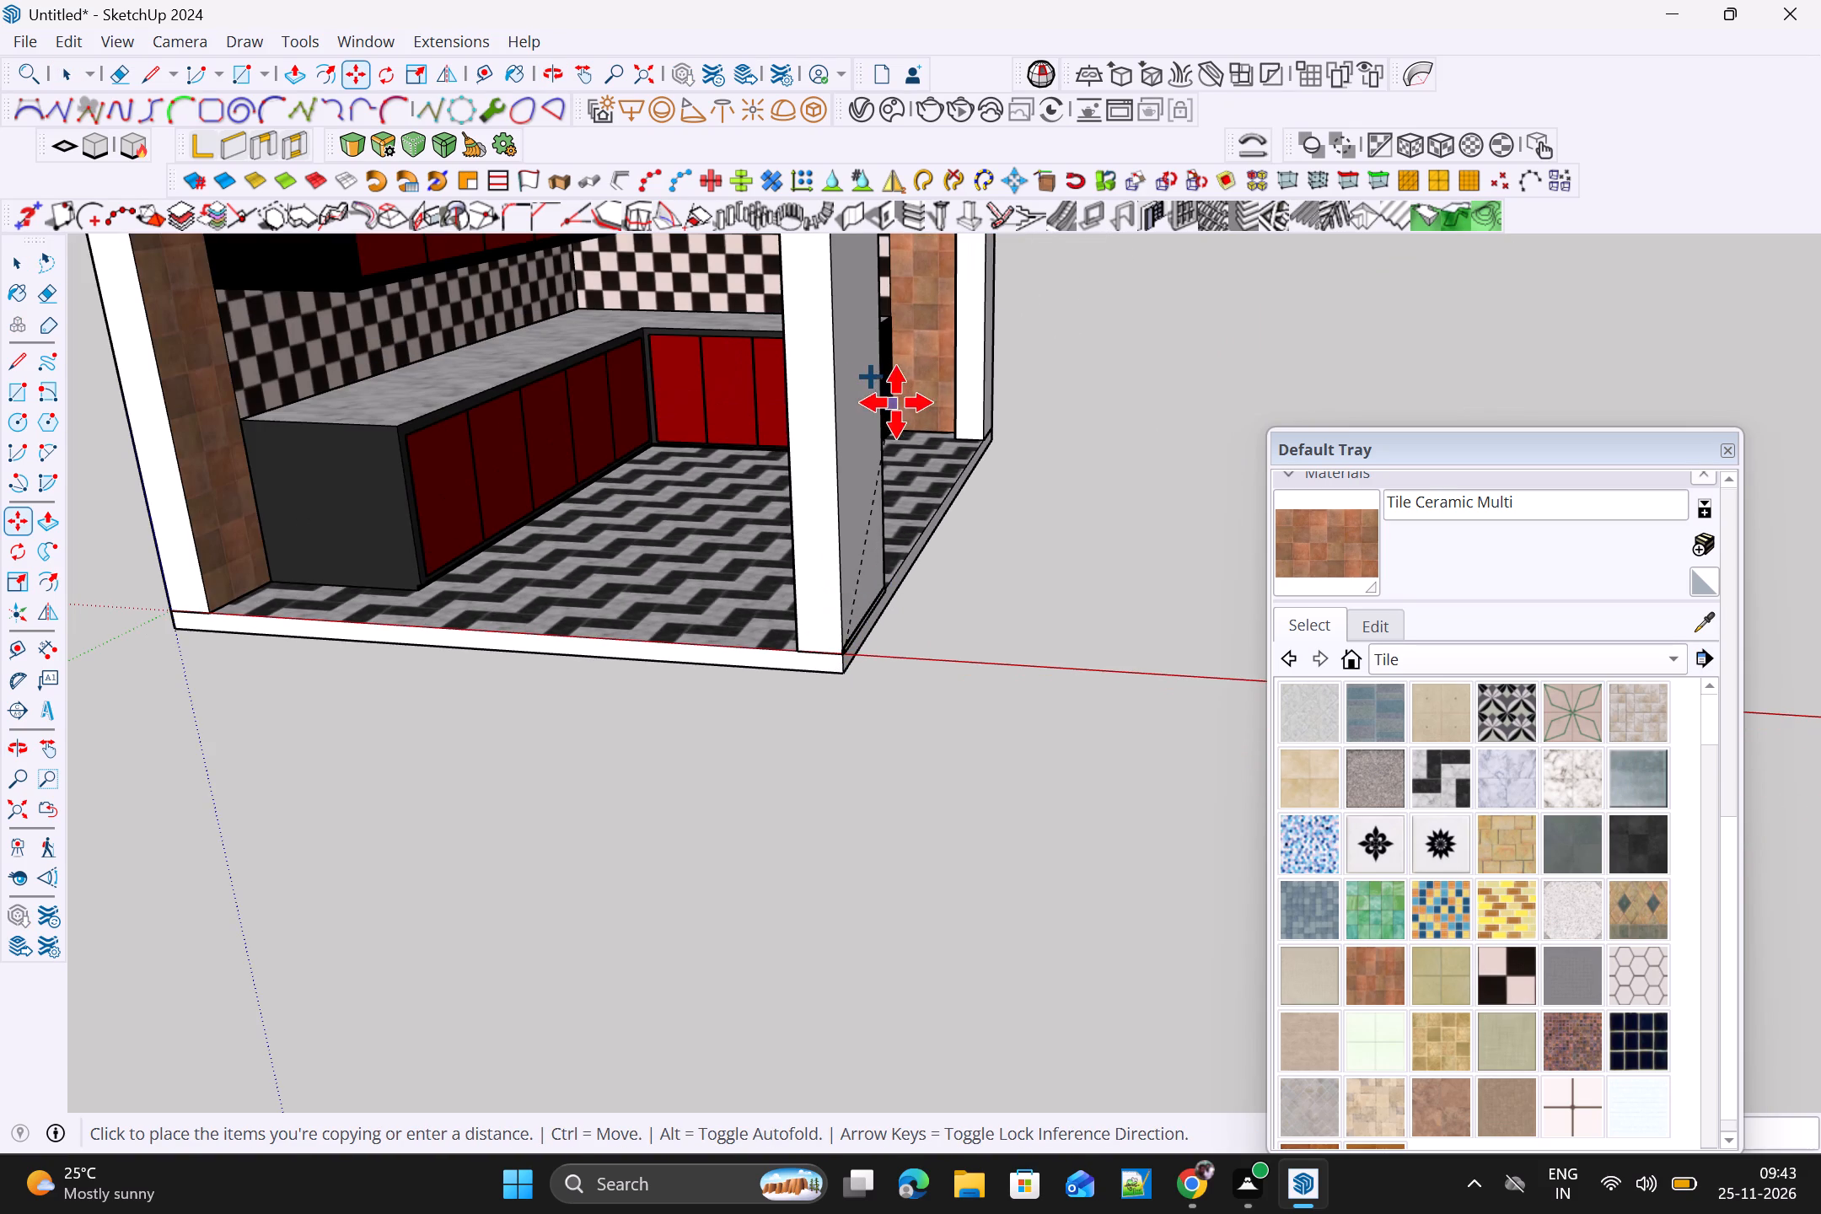
shift+middle_drag(835, 447, 810, 739)
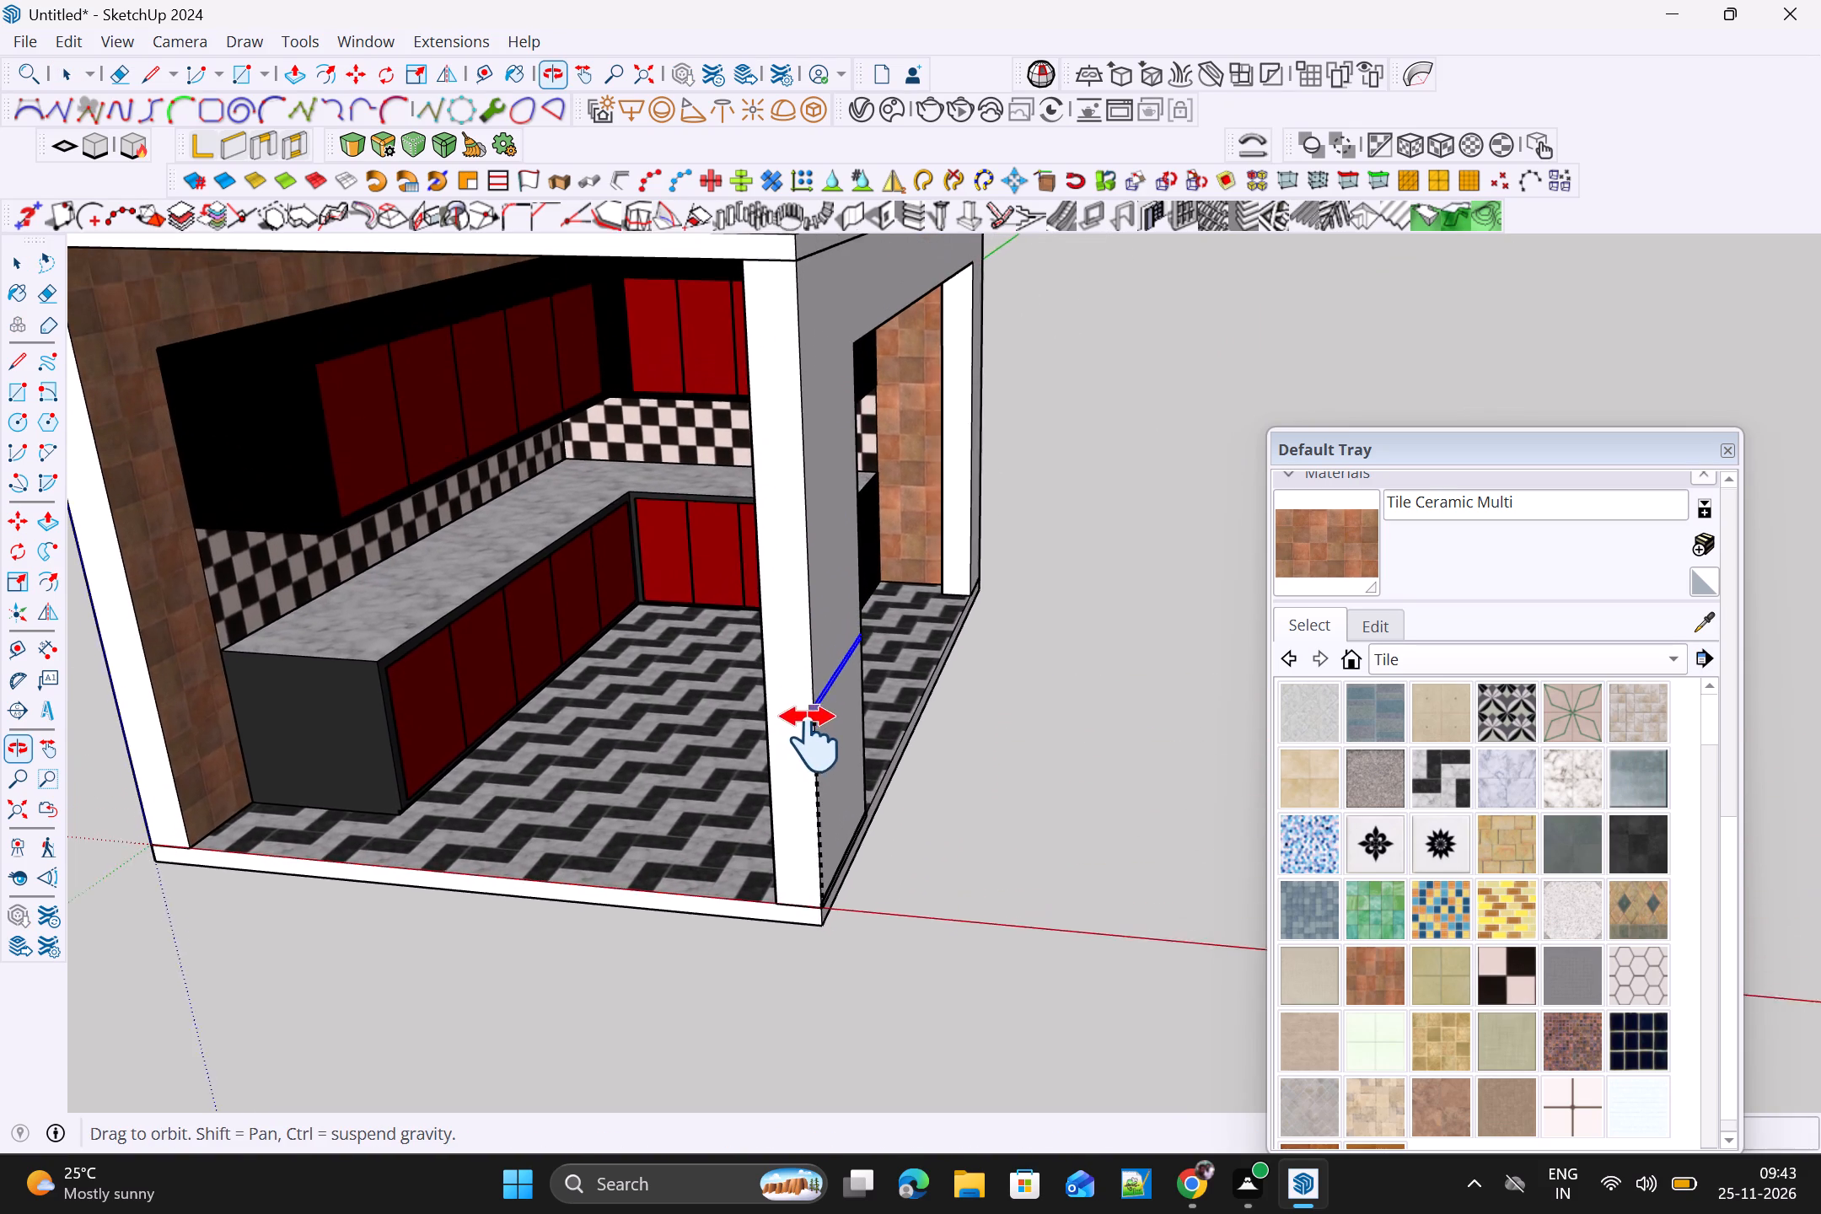
shift+middle_drag(810, 739, 810, 721)
scroll(824, 445, up, 4)
middle_drag(823, 447, 611, 465)
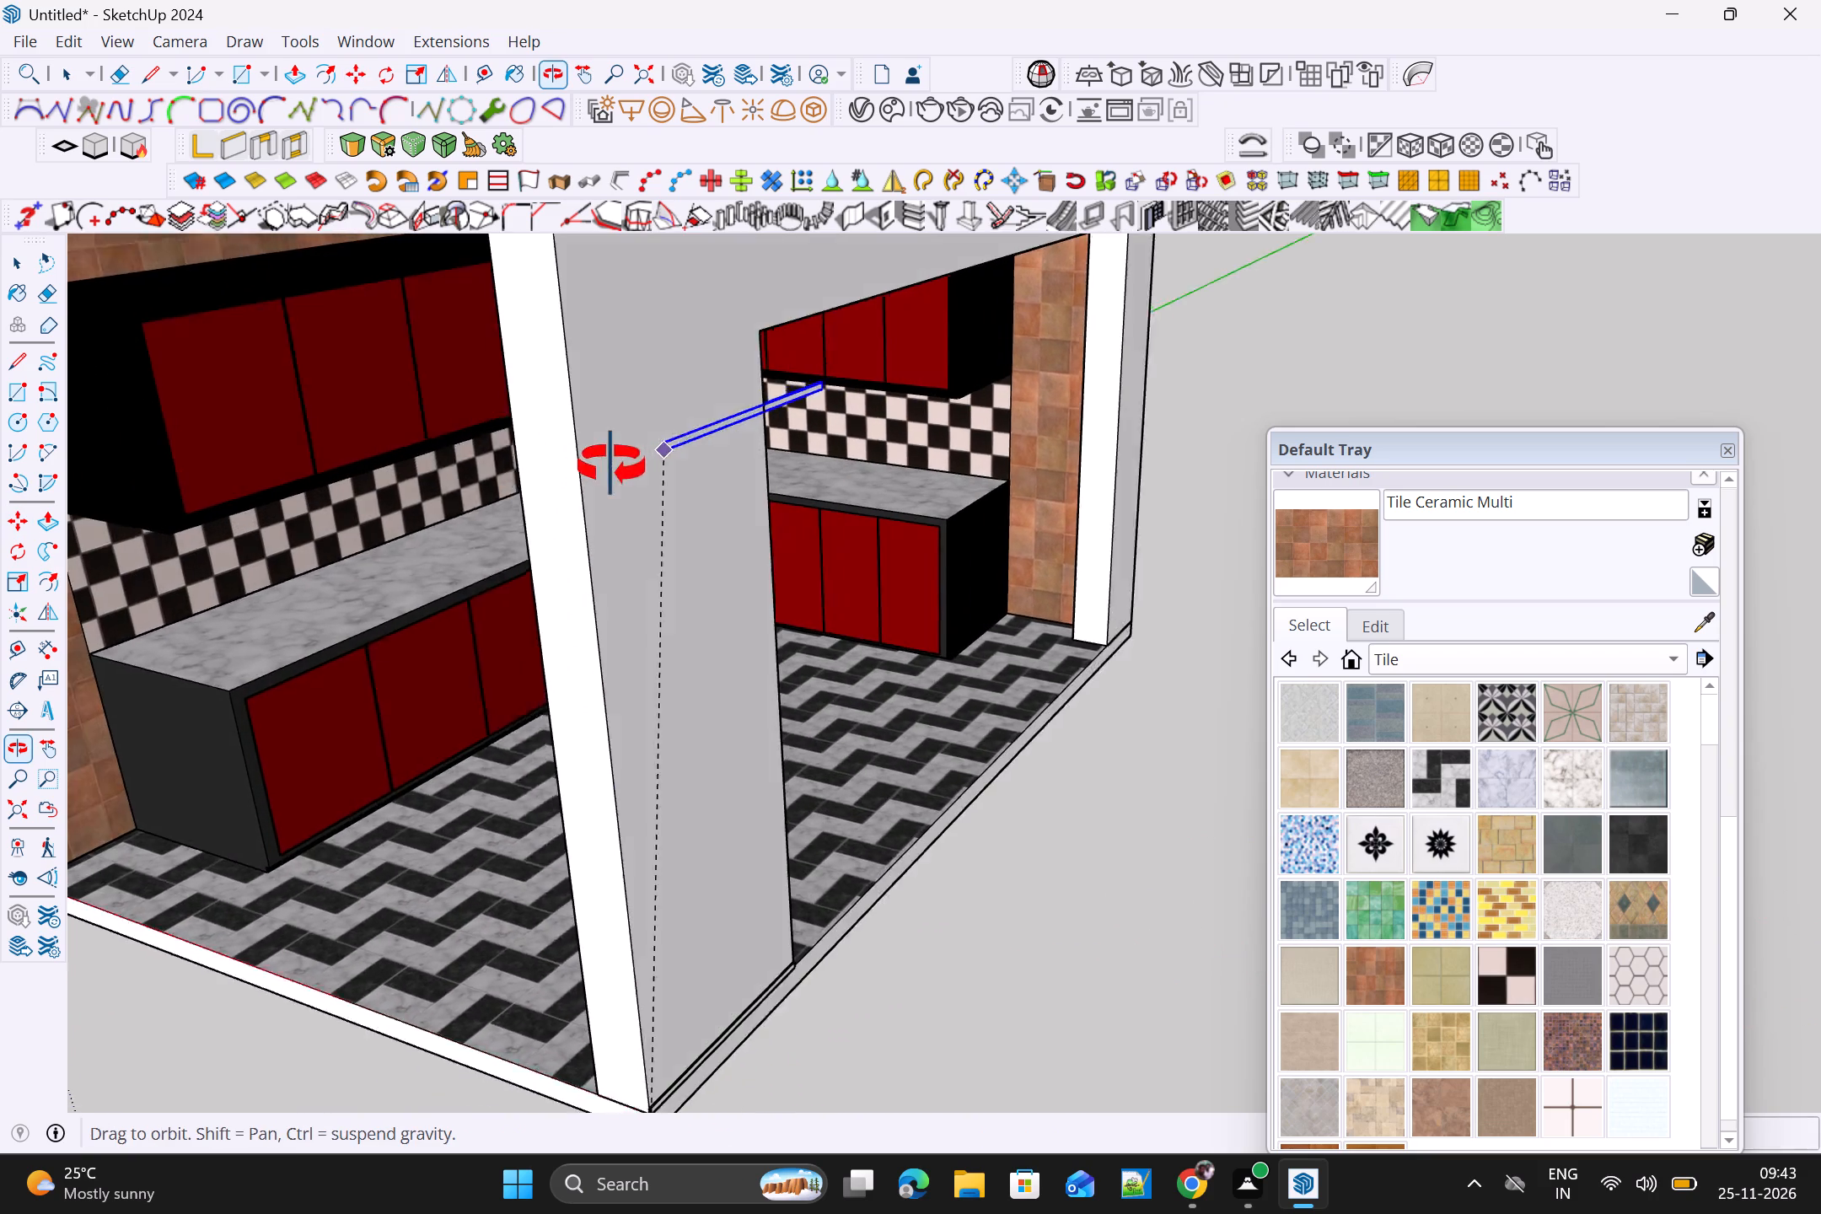
middle_drag(611, 465, 610, 465)
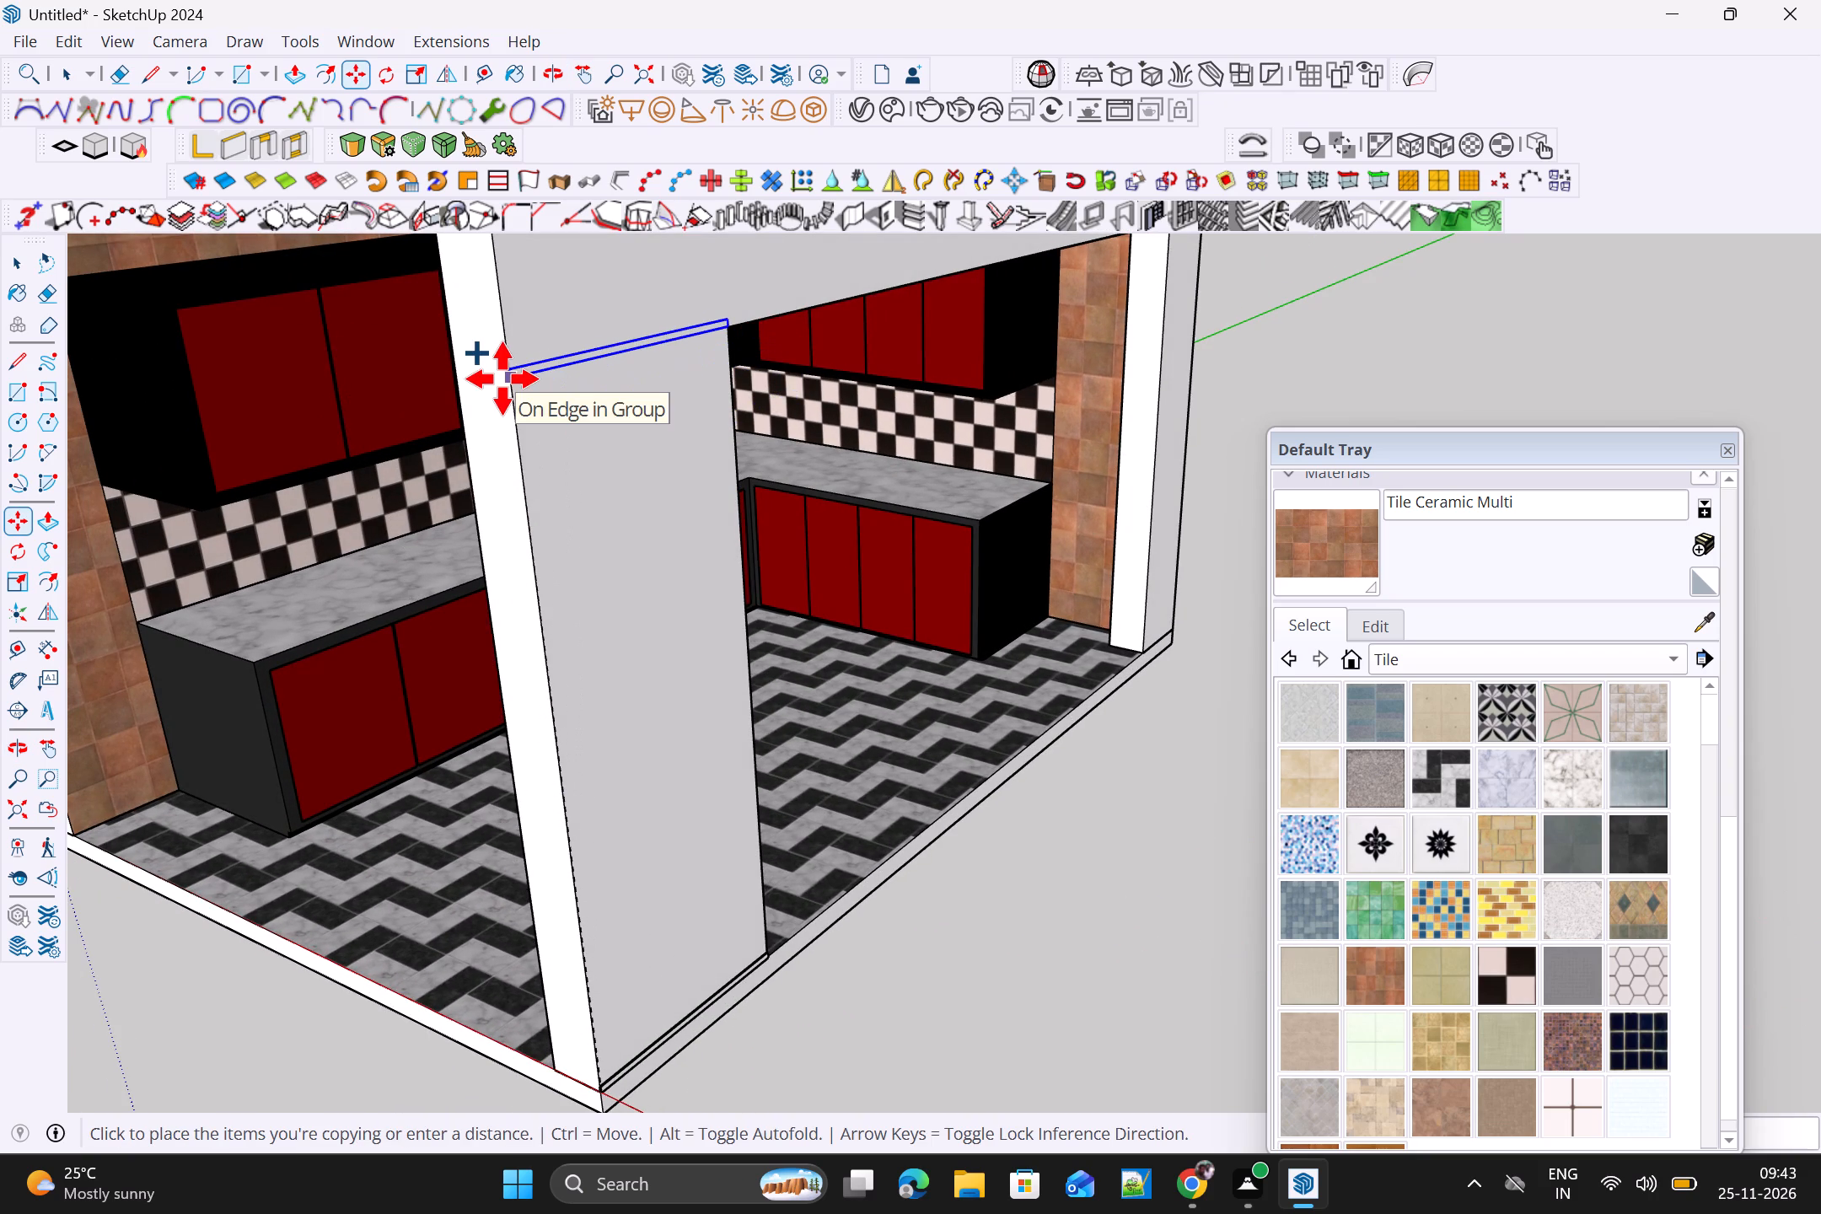
scroll(487, 315, down, 2)
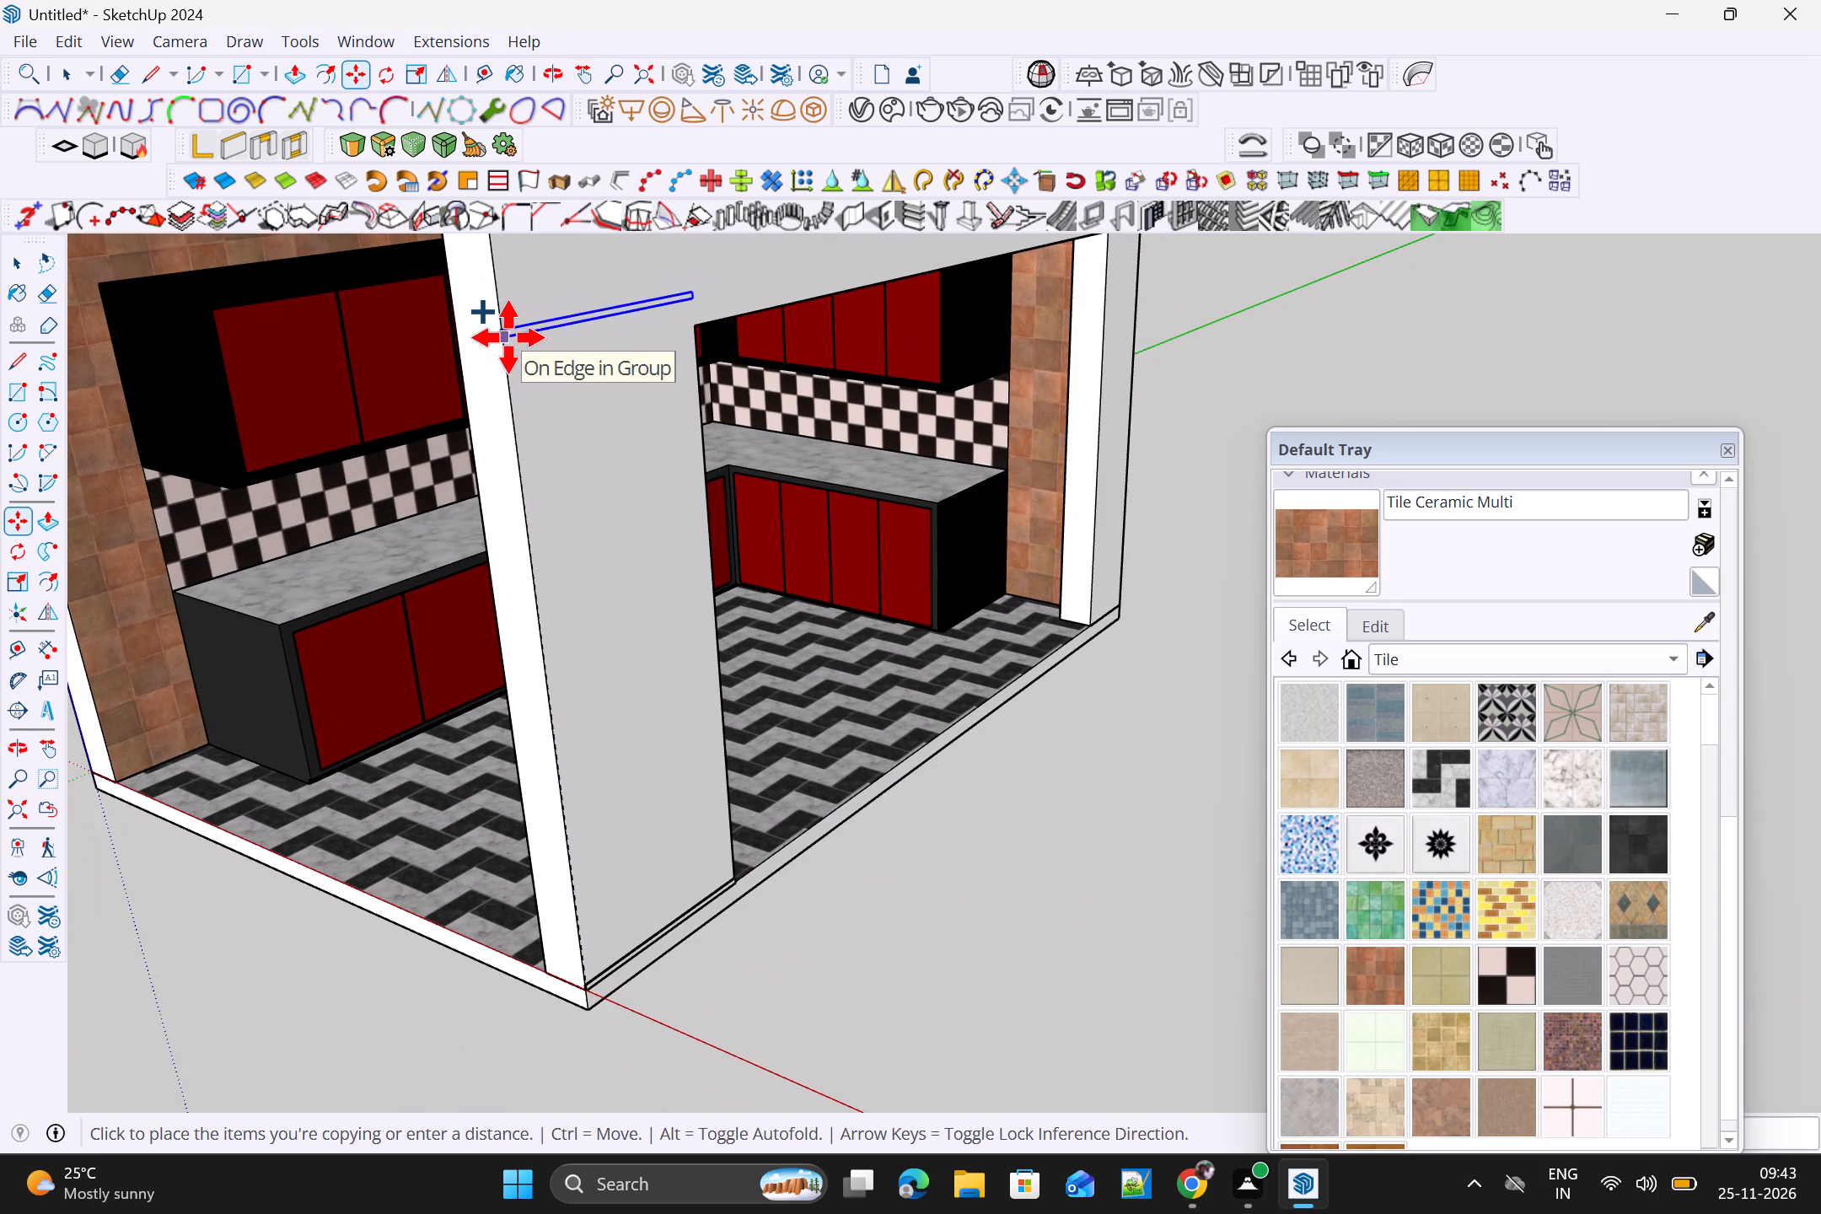
scroll(519, 373, up, 11)
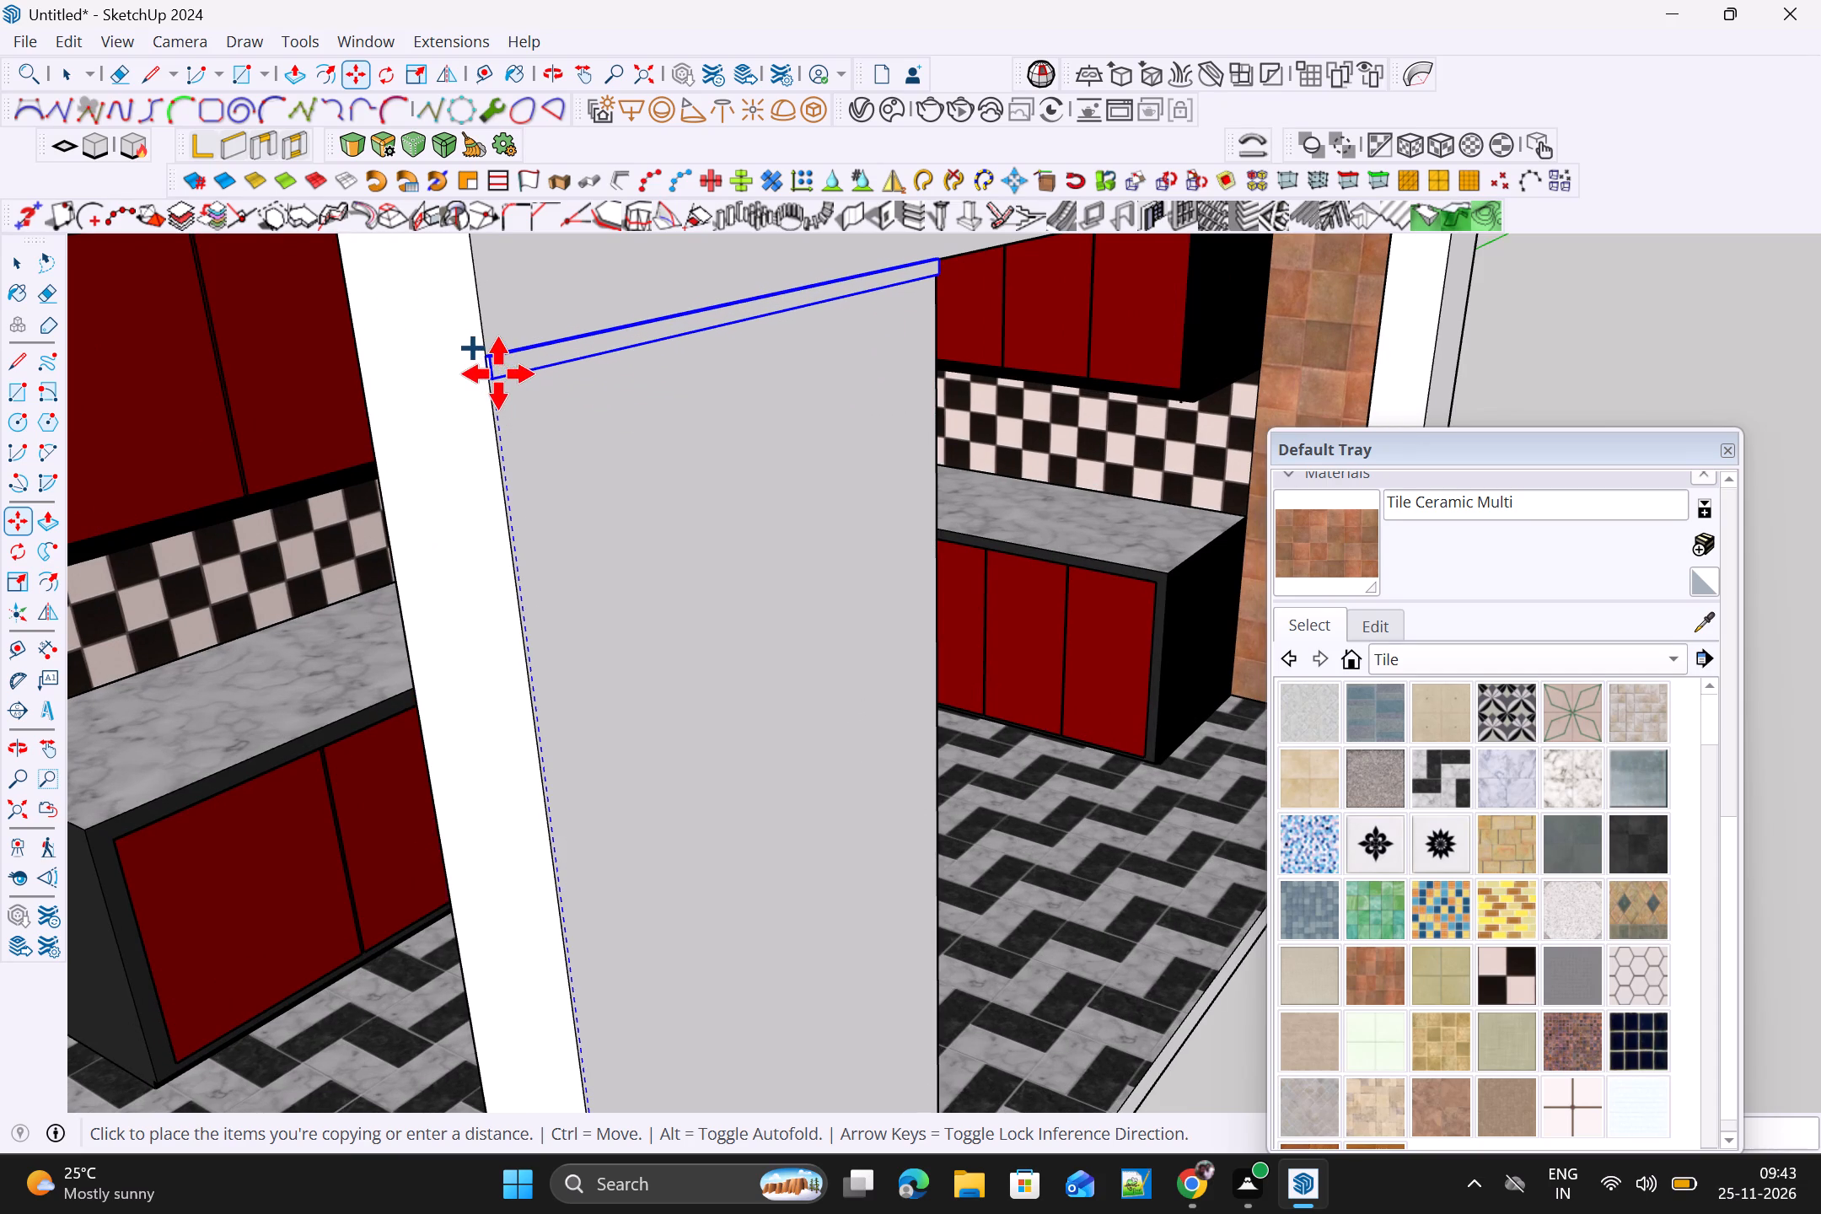
click(498, 381)
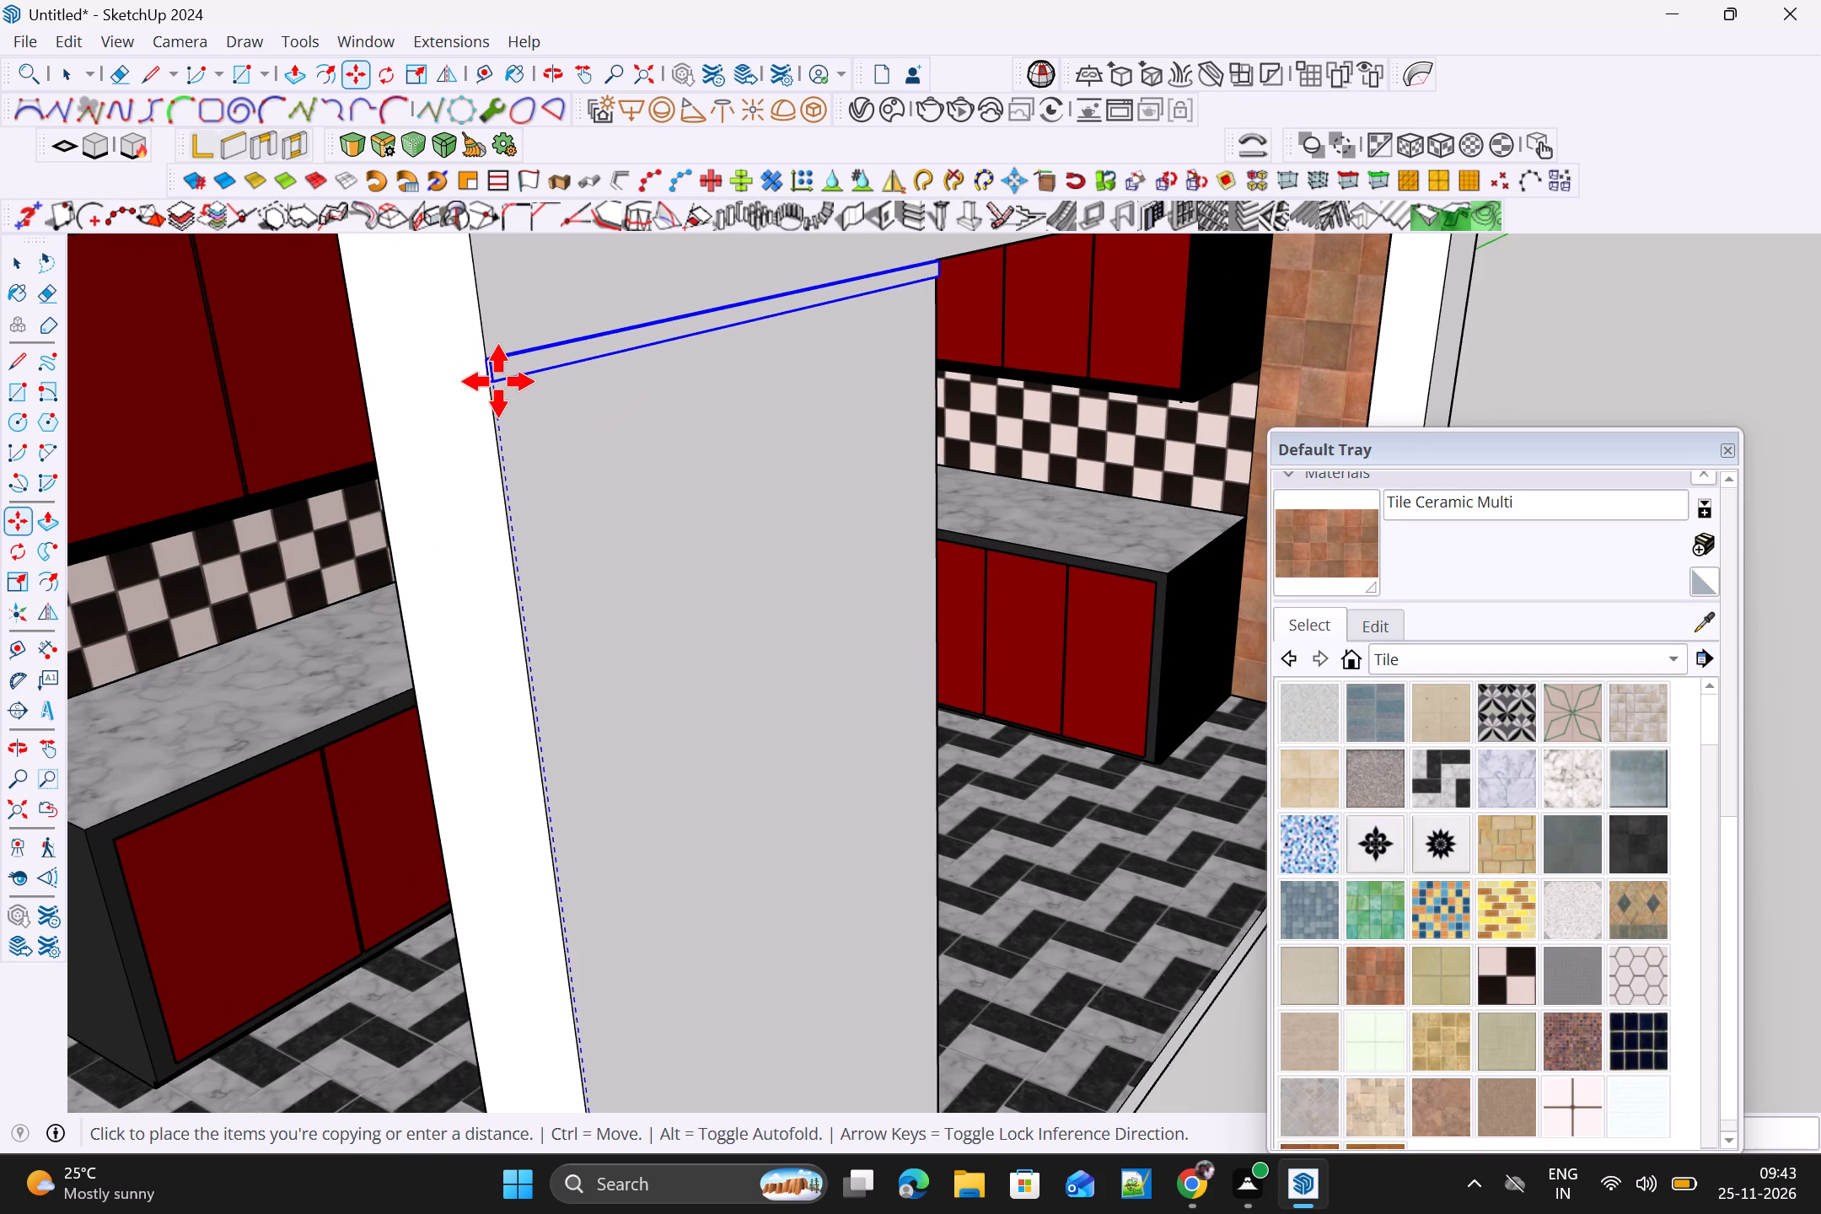
Divide the copy distance with 45/ to fill the outer wall section with evenly spaced horizontal strips.
middle_drag(501, 446, 750, 481)
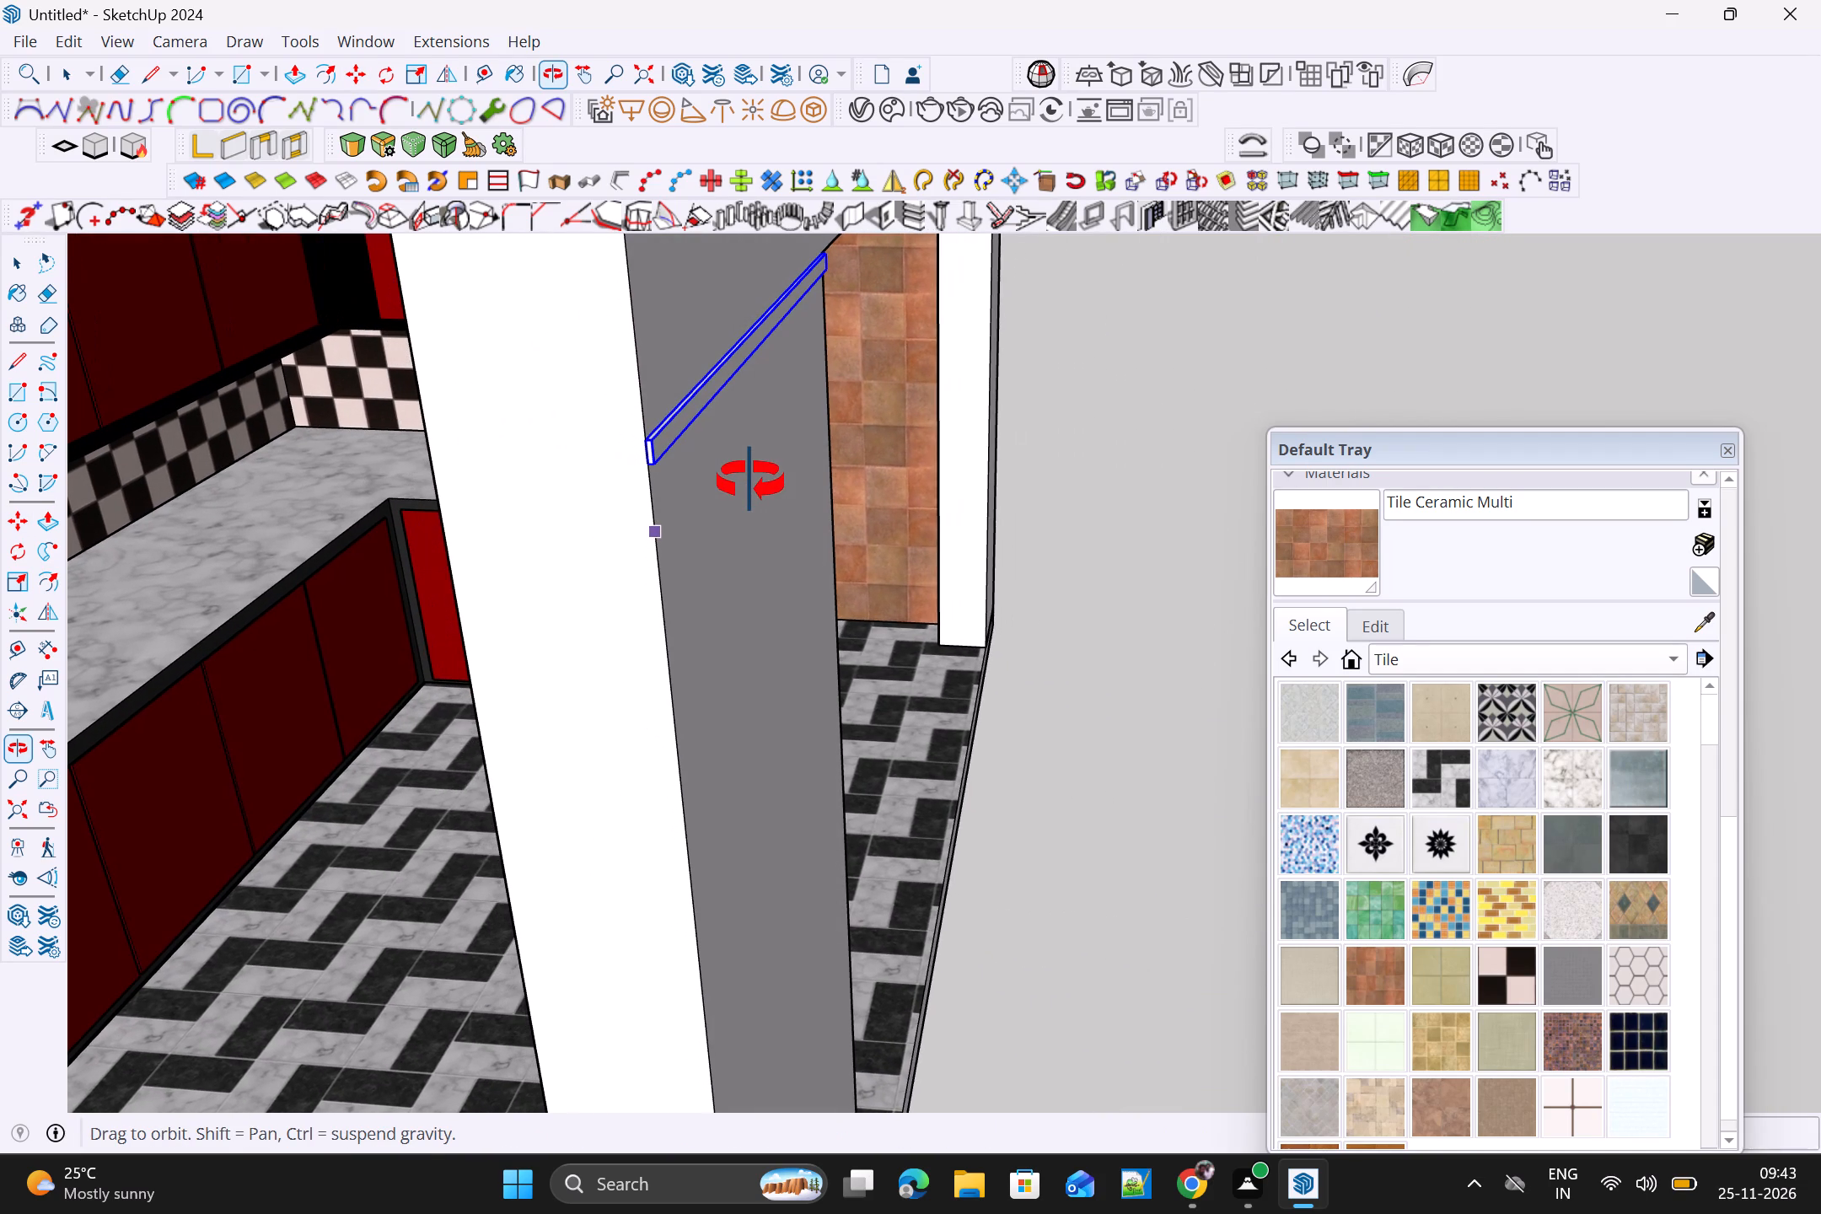
middle_drag(750, 481, 340, 512)
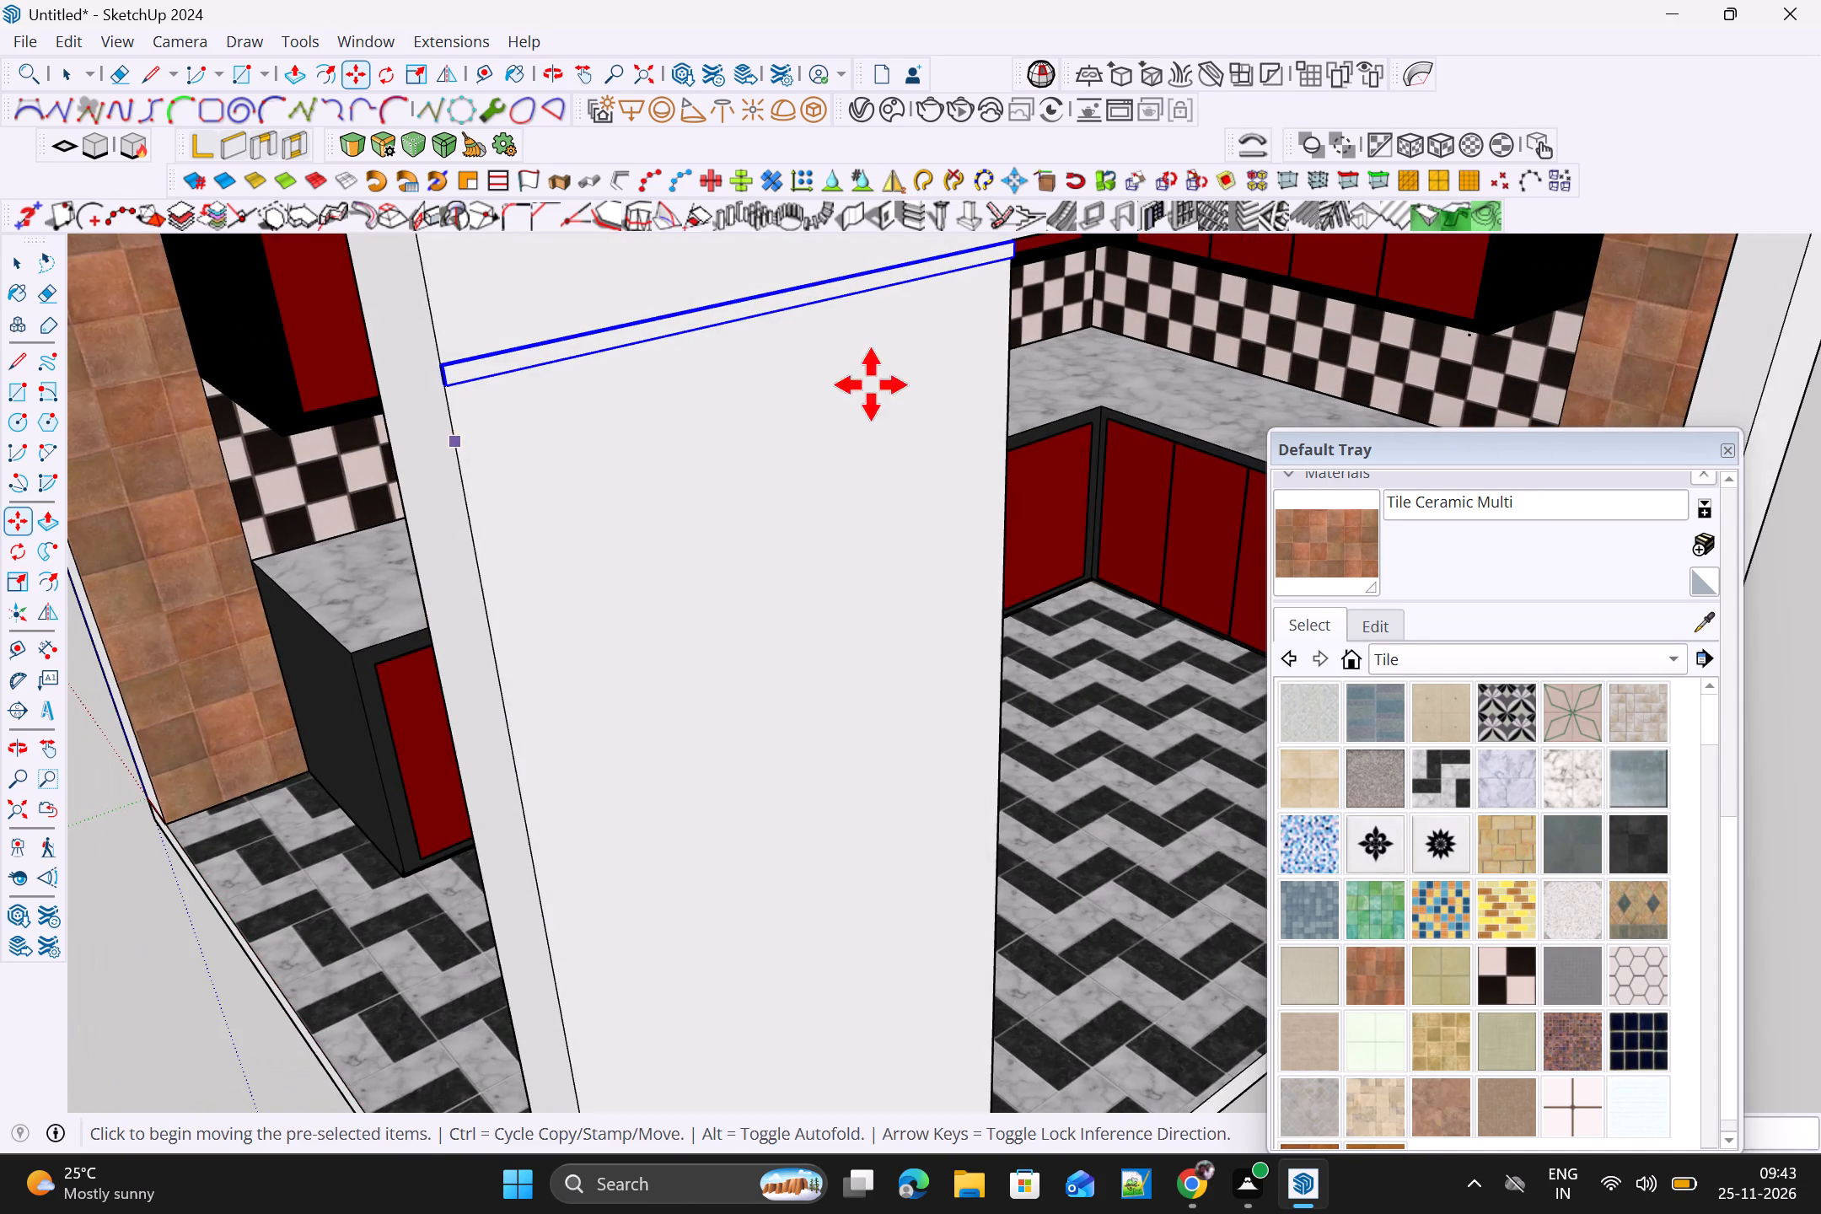
middle_drag(976, 453, 589, 555)
middle_drag(631, 562, 1347, 516)
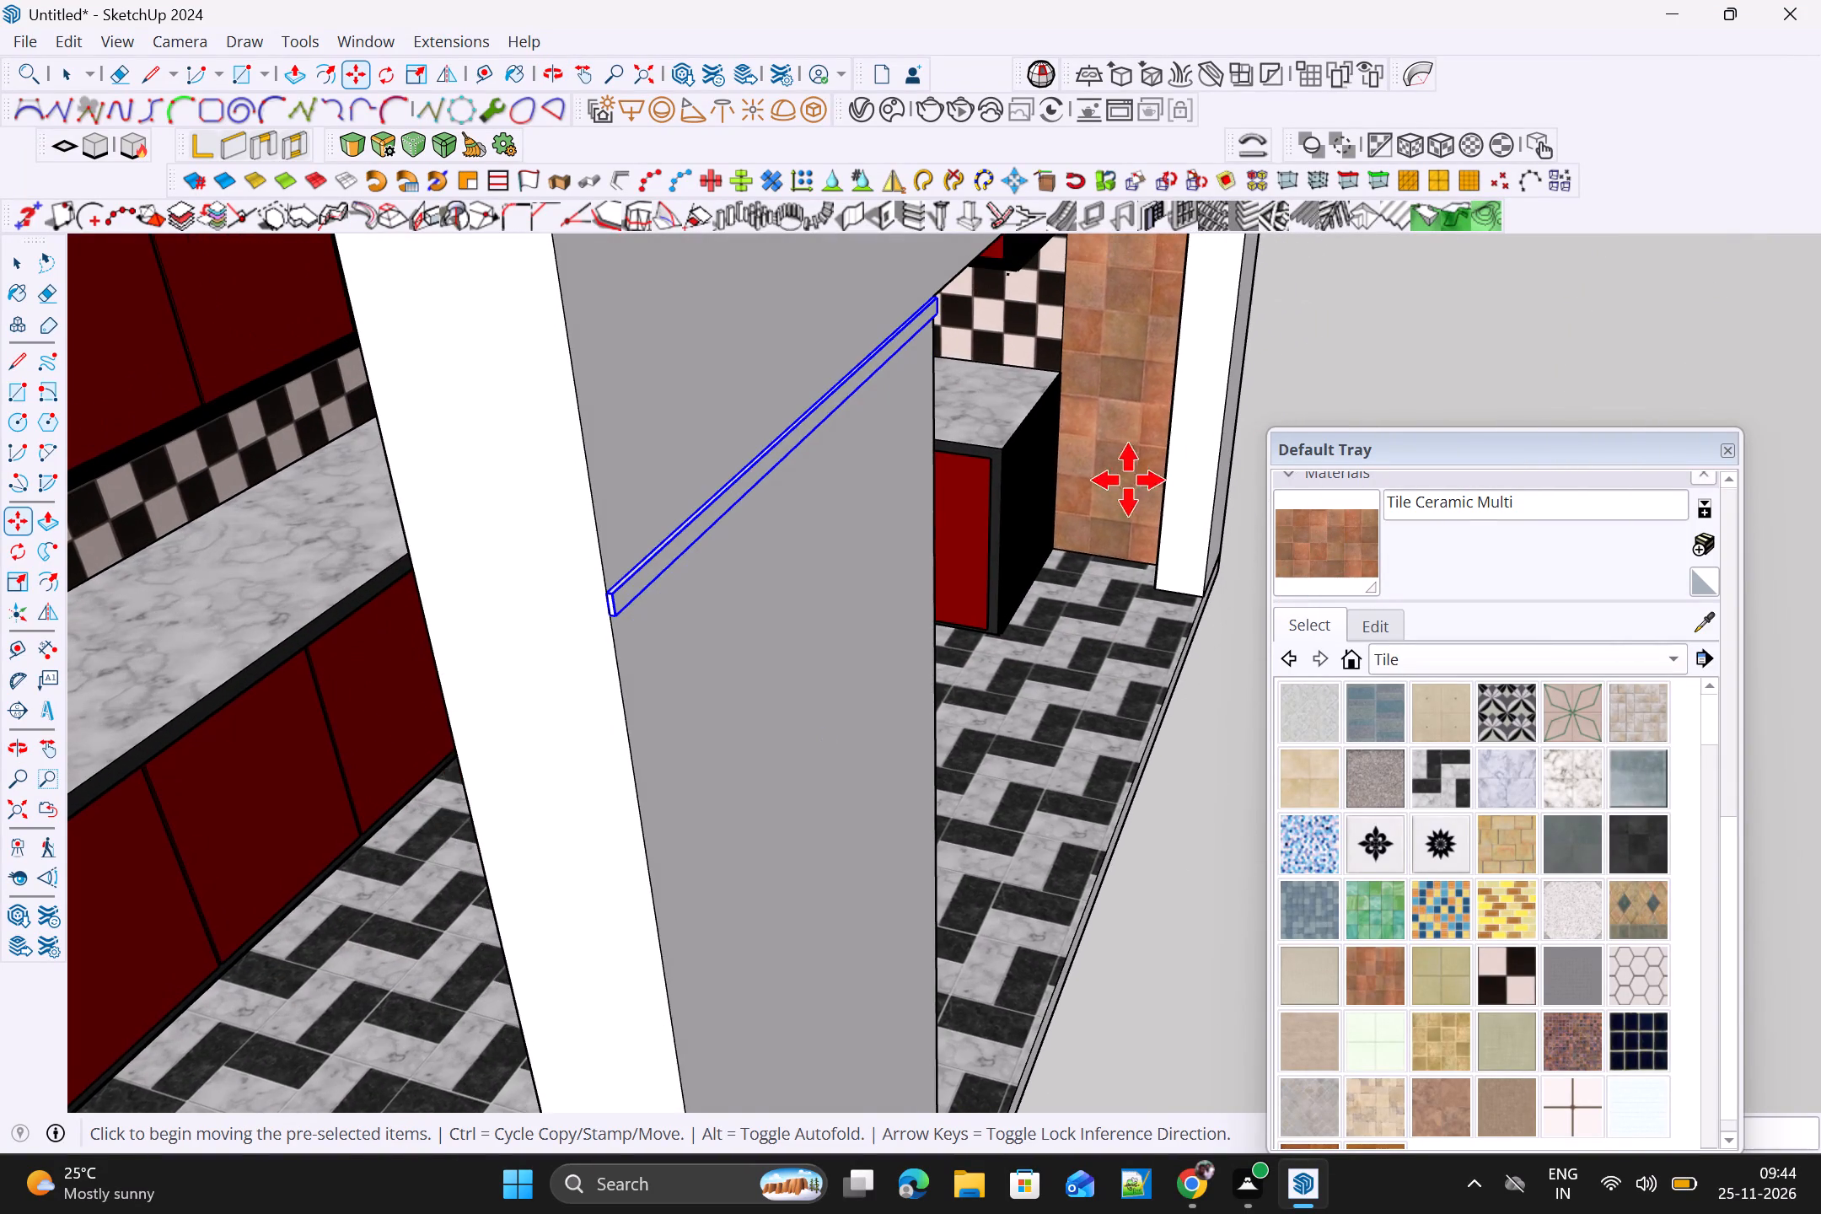
scroll(1072, 495, down, 8)
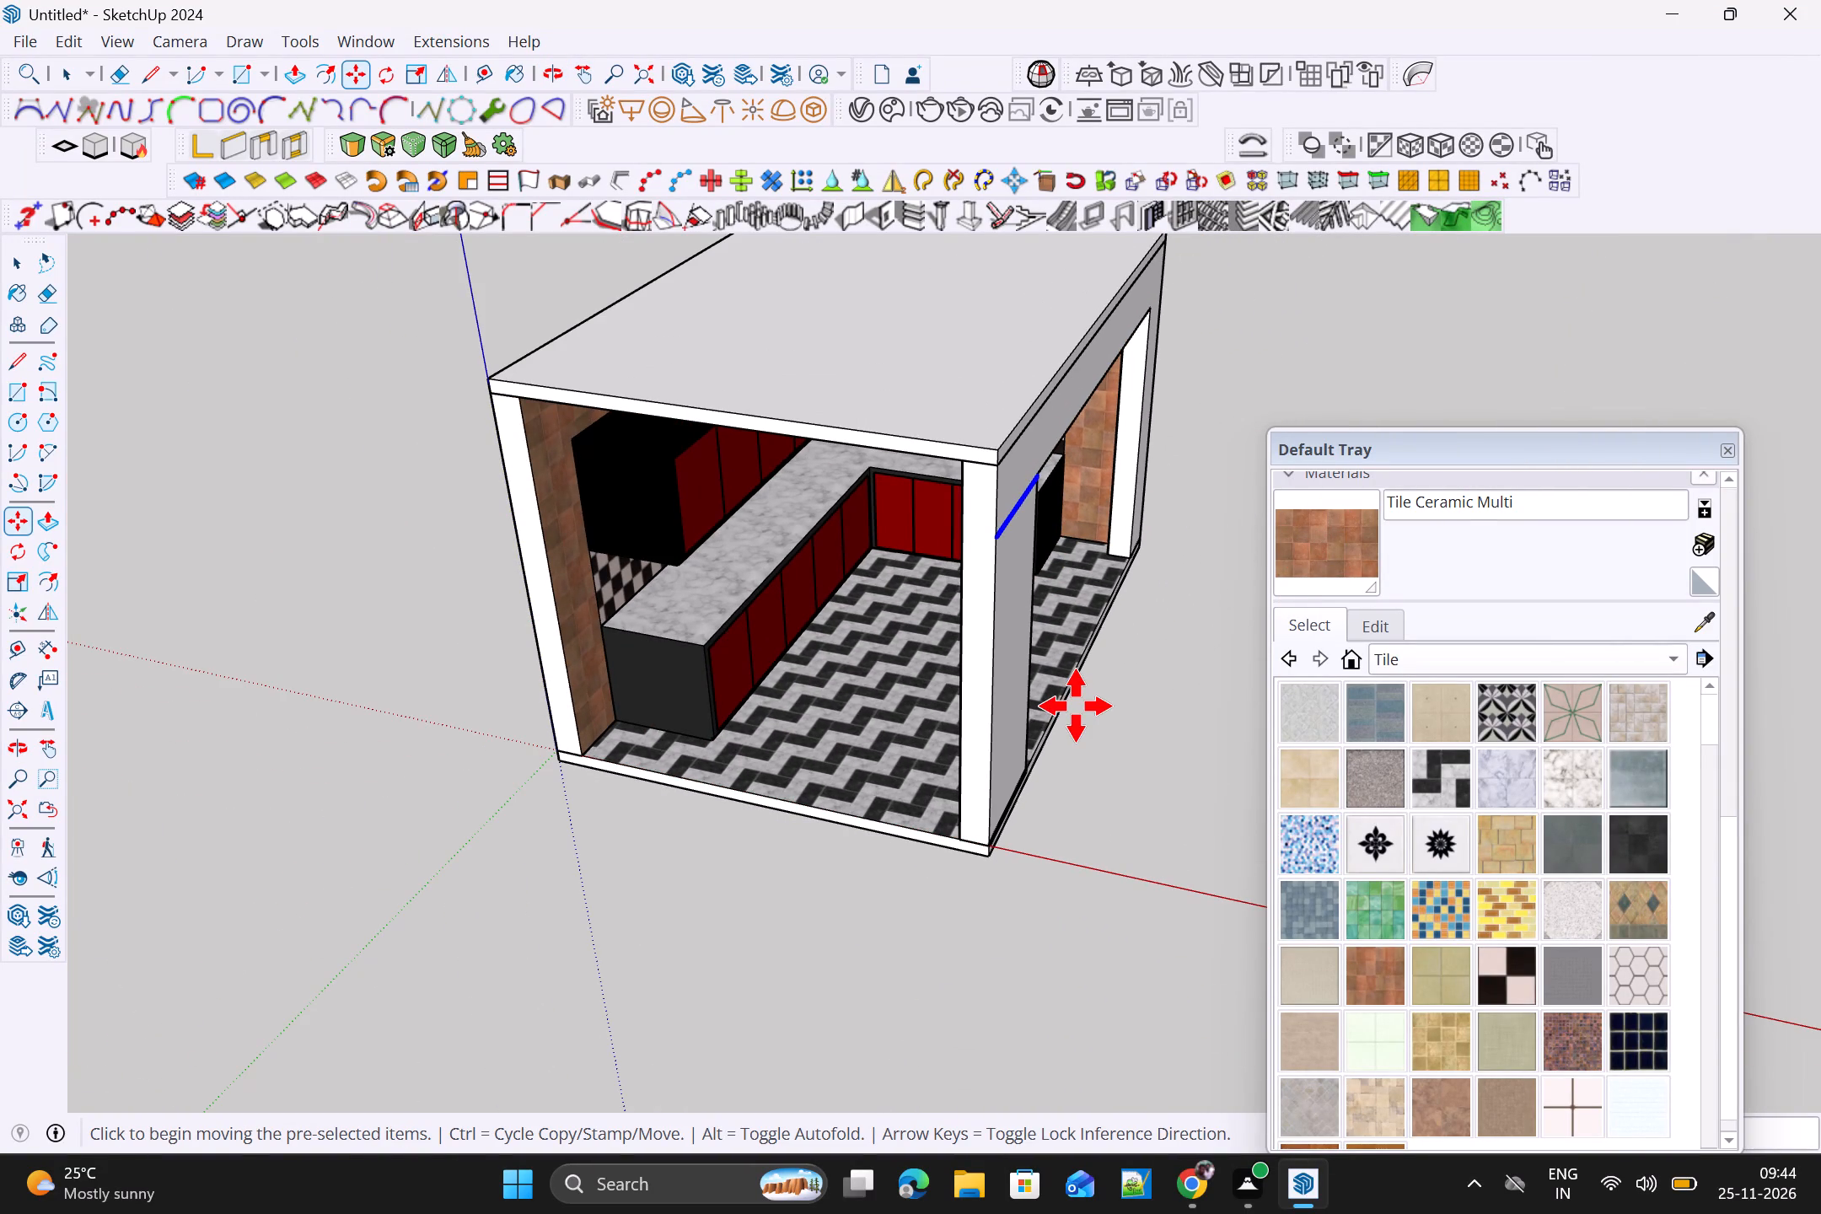
text(45)
key(slash)
key(Return)
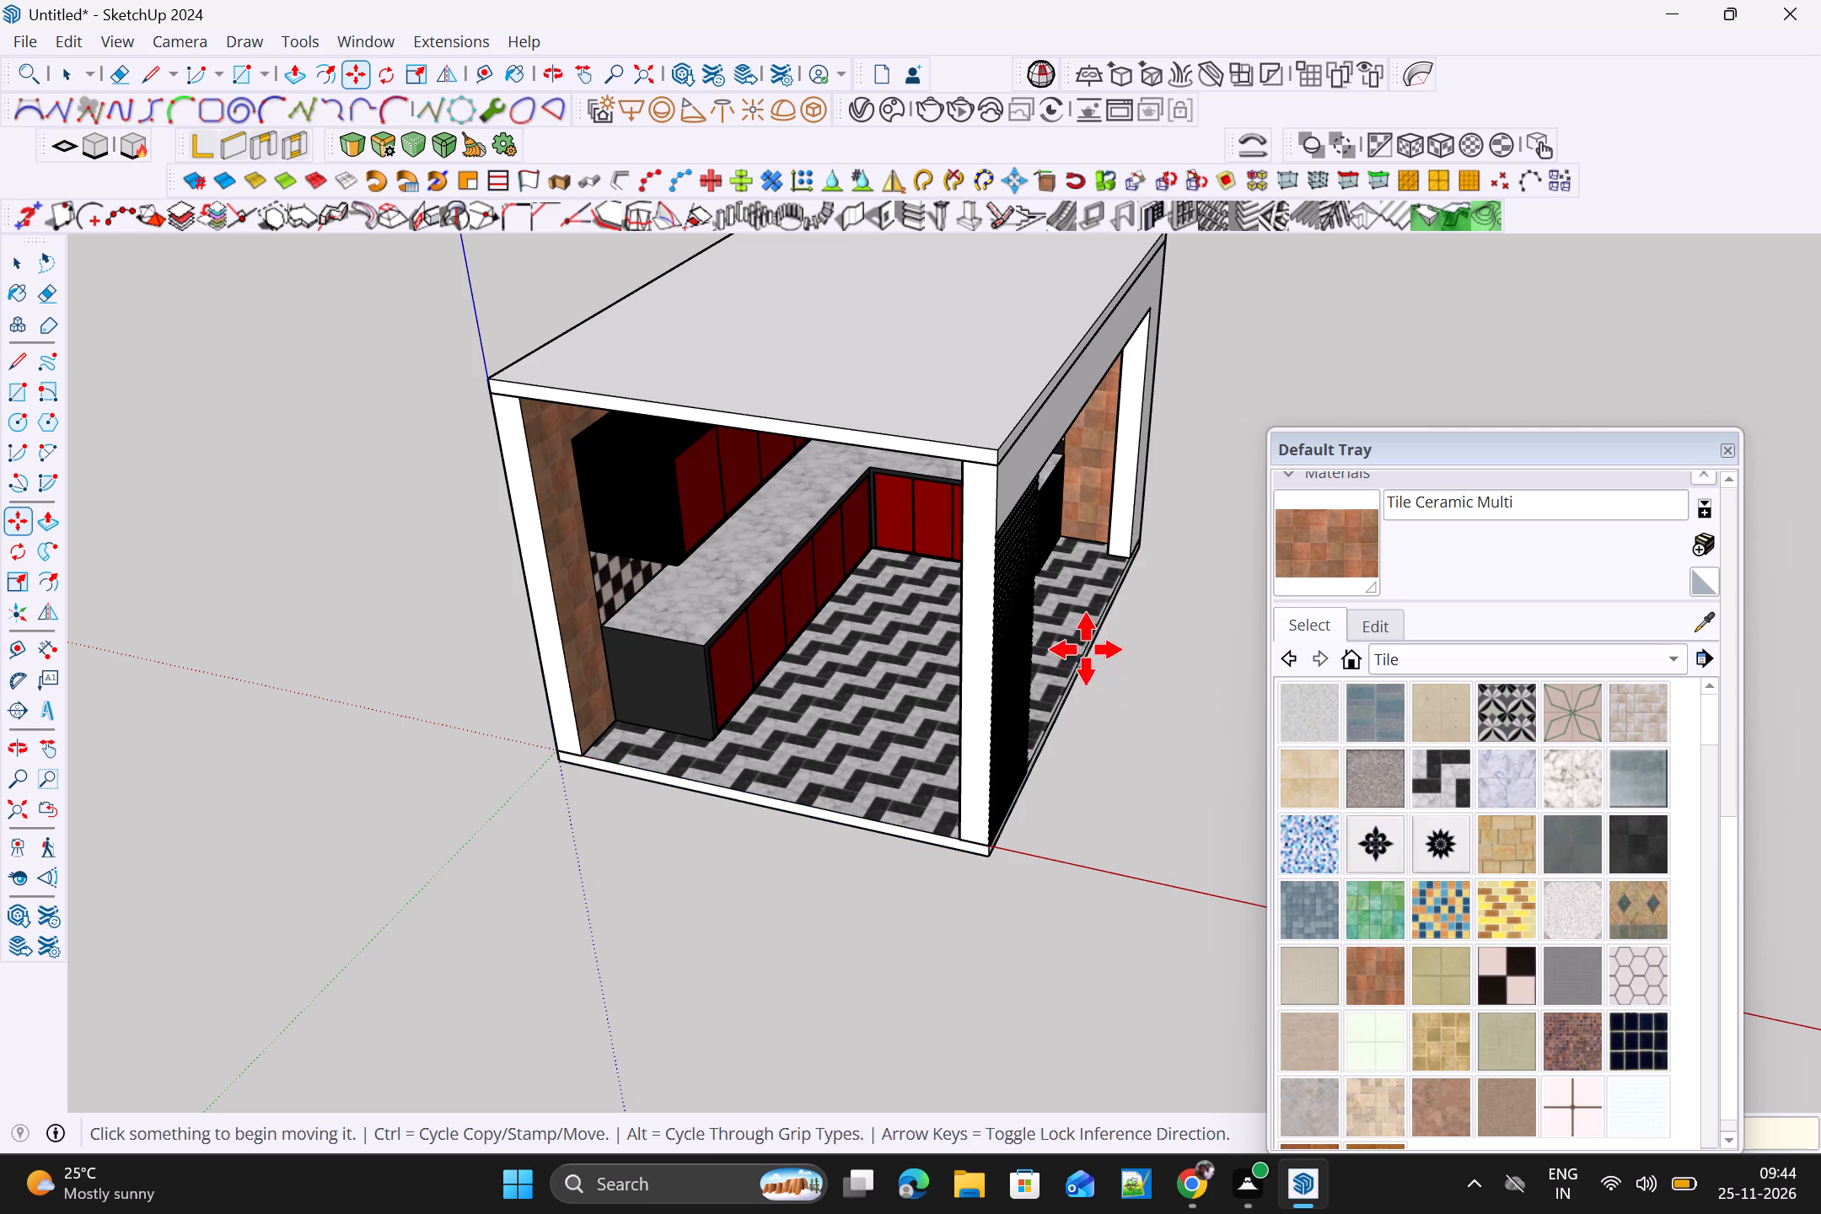
Examine the strip-covered outer wall section and the rest of the kitchen exterior from several sides.
scroll(1101, 670, down, 2)
middle_drag(1090, 760, 430, 564)
middle_click(429, 564)
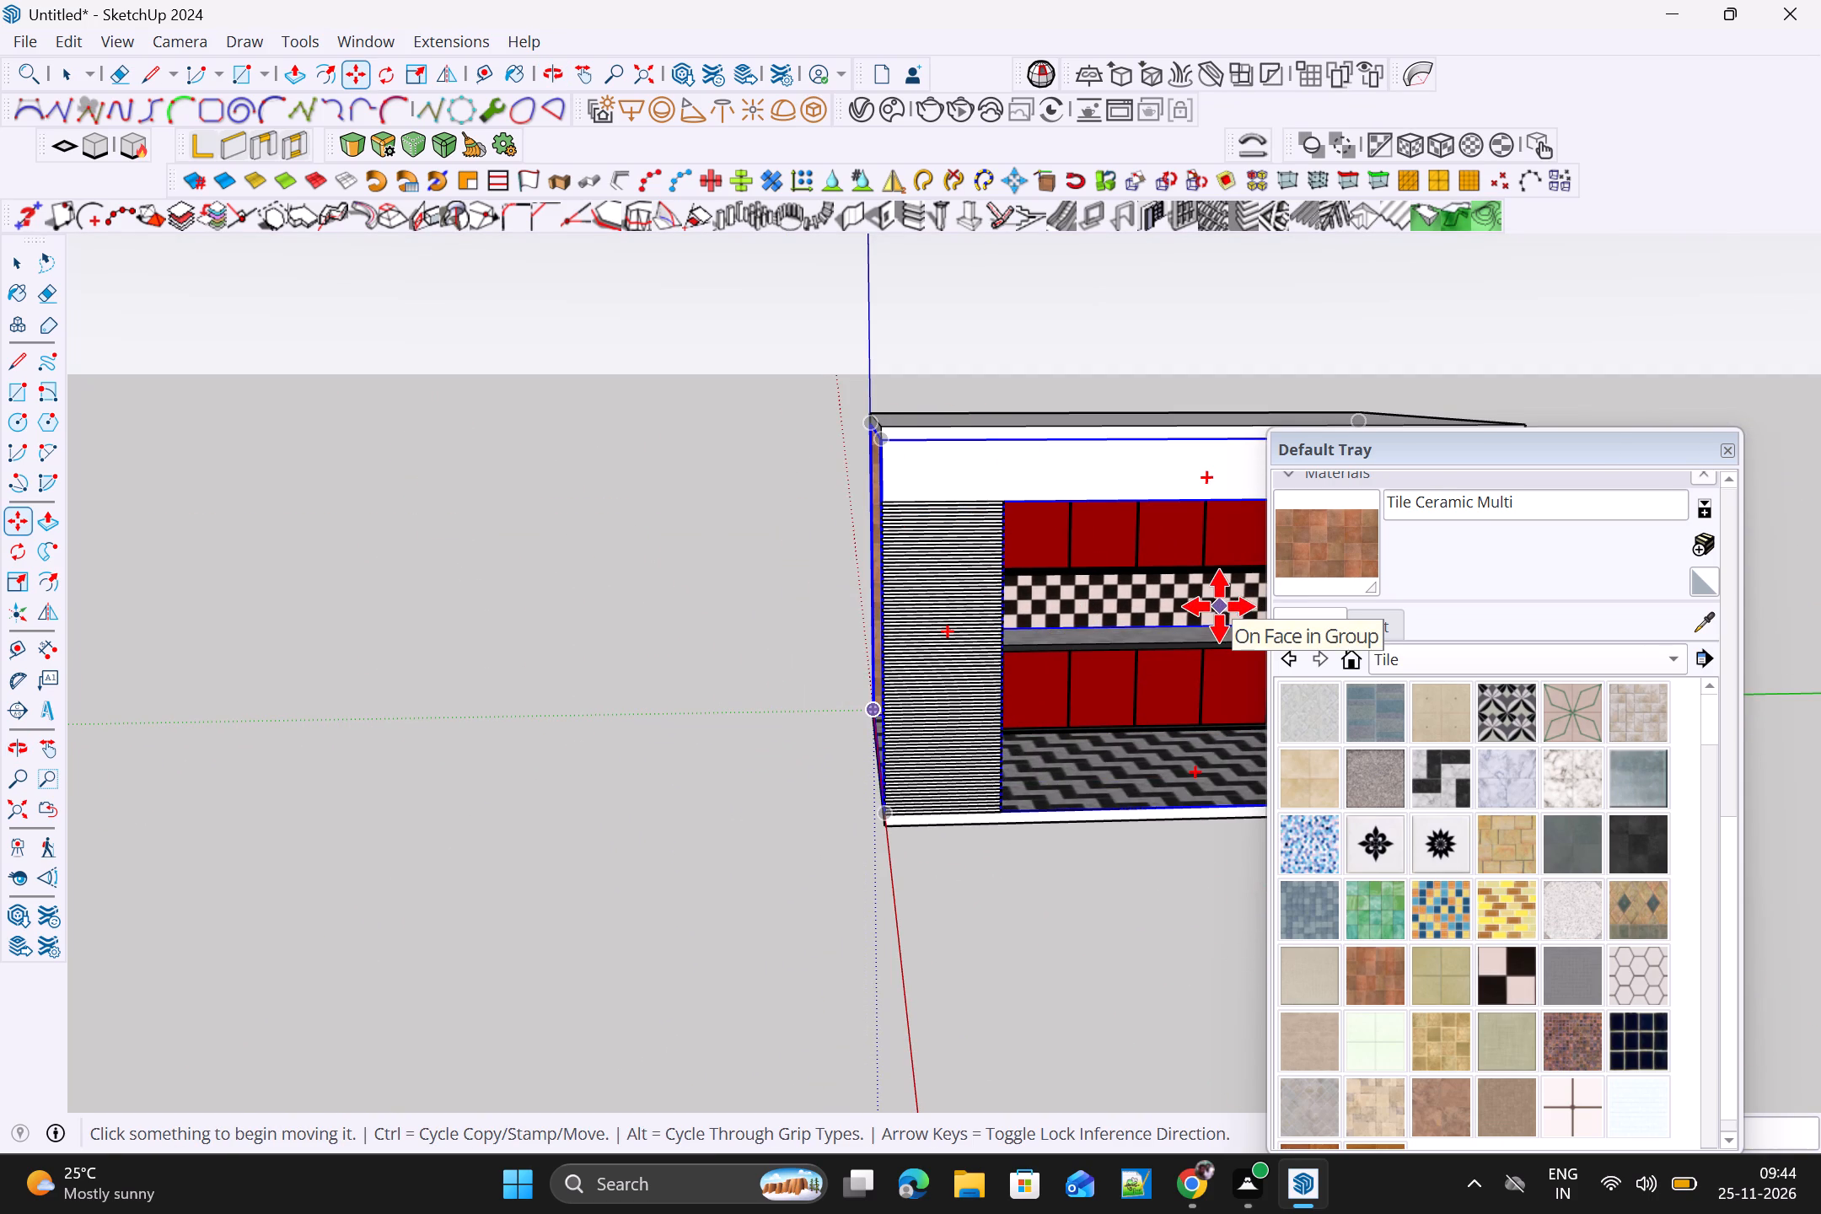
scroll(1217, 635, down, 1)
middle_drag(1121, 758, 399, 689)
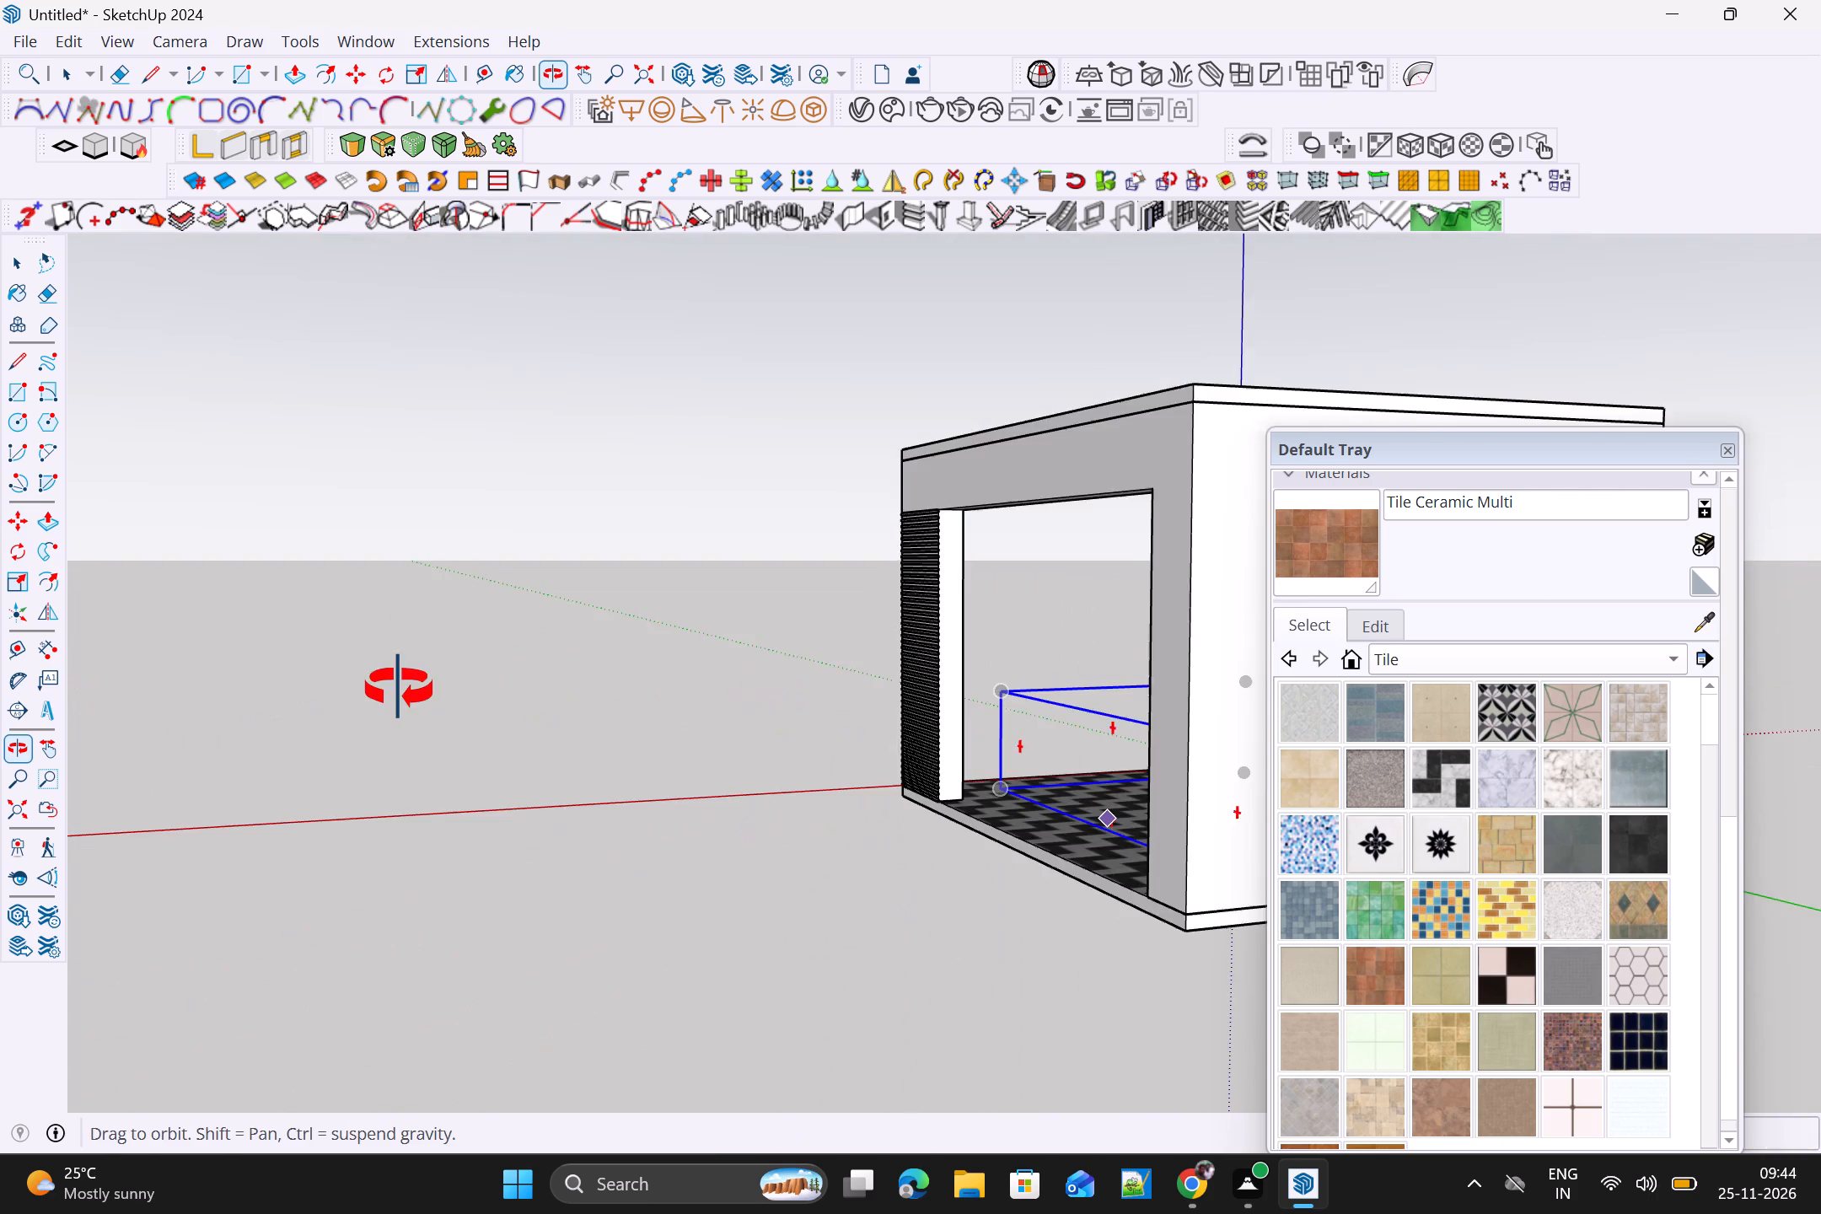
middle_drag(399, 689, 1049, 758)
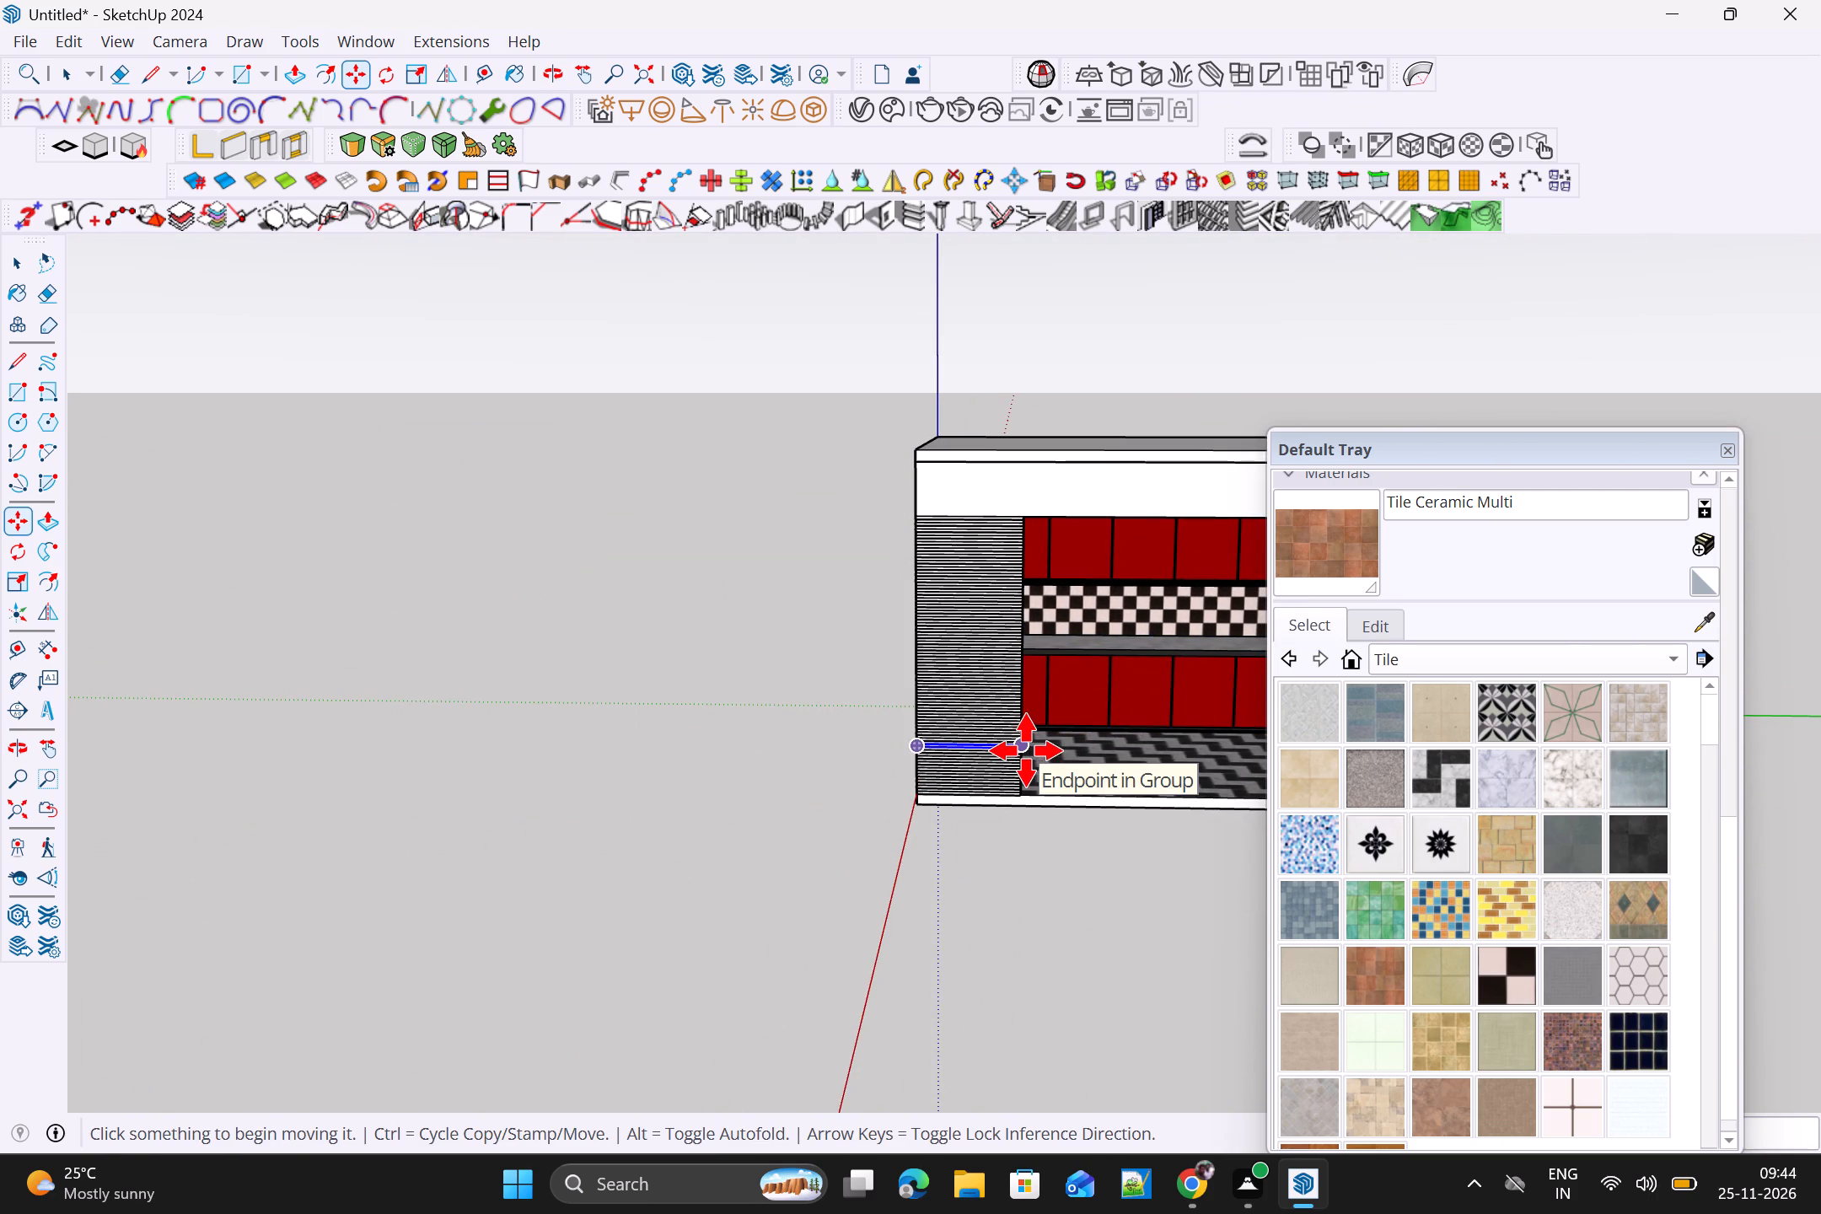
key(space)
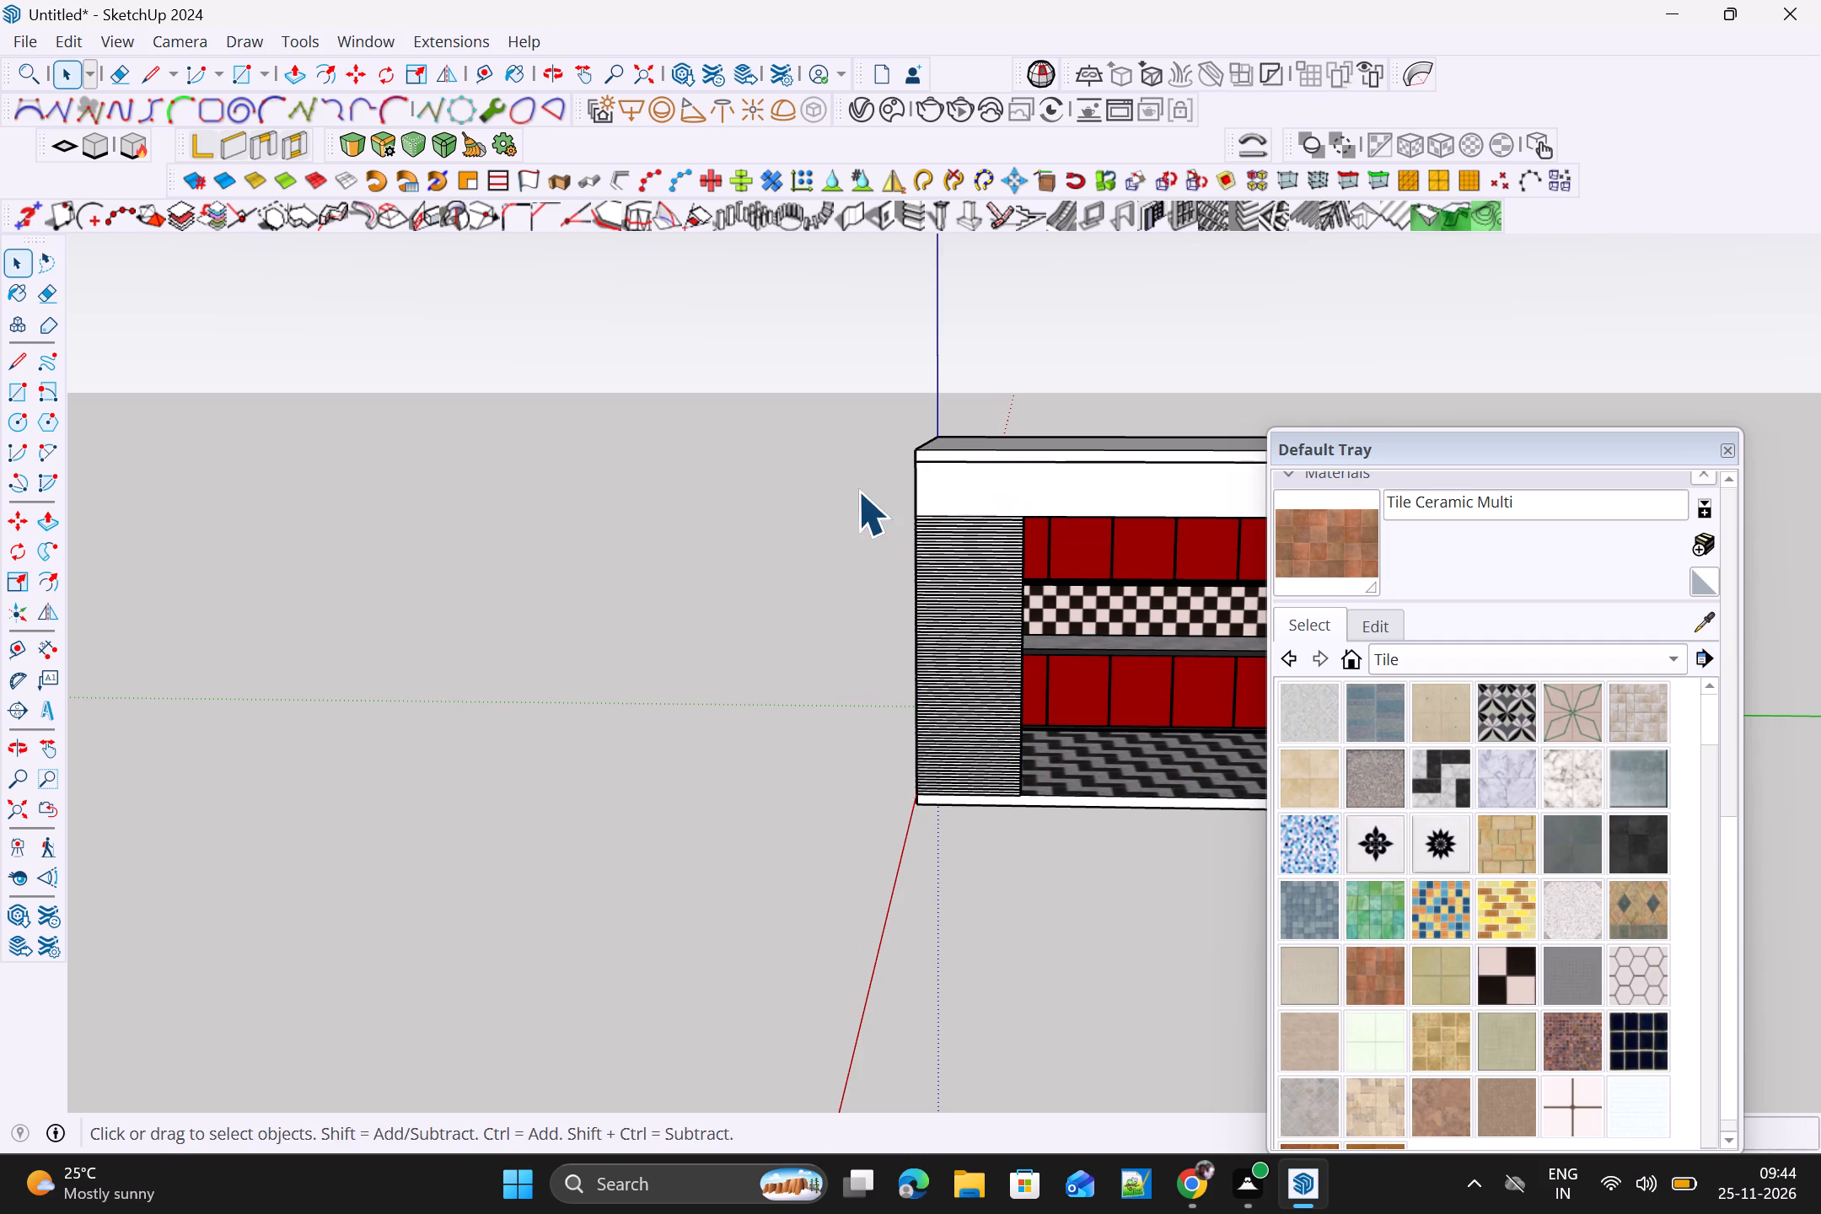
scroll(869, 490, up, 3)
middle_drag(948, 516, 1270, 602)
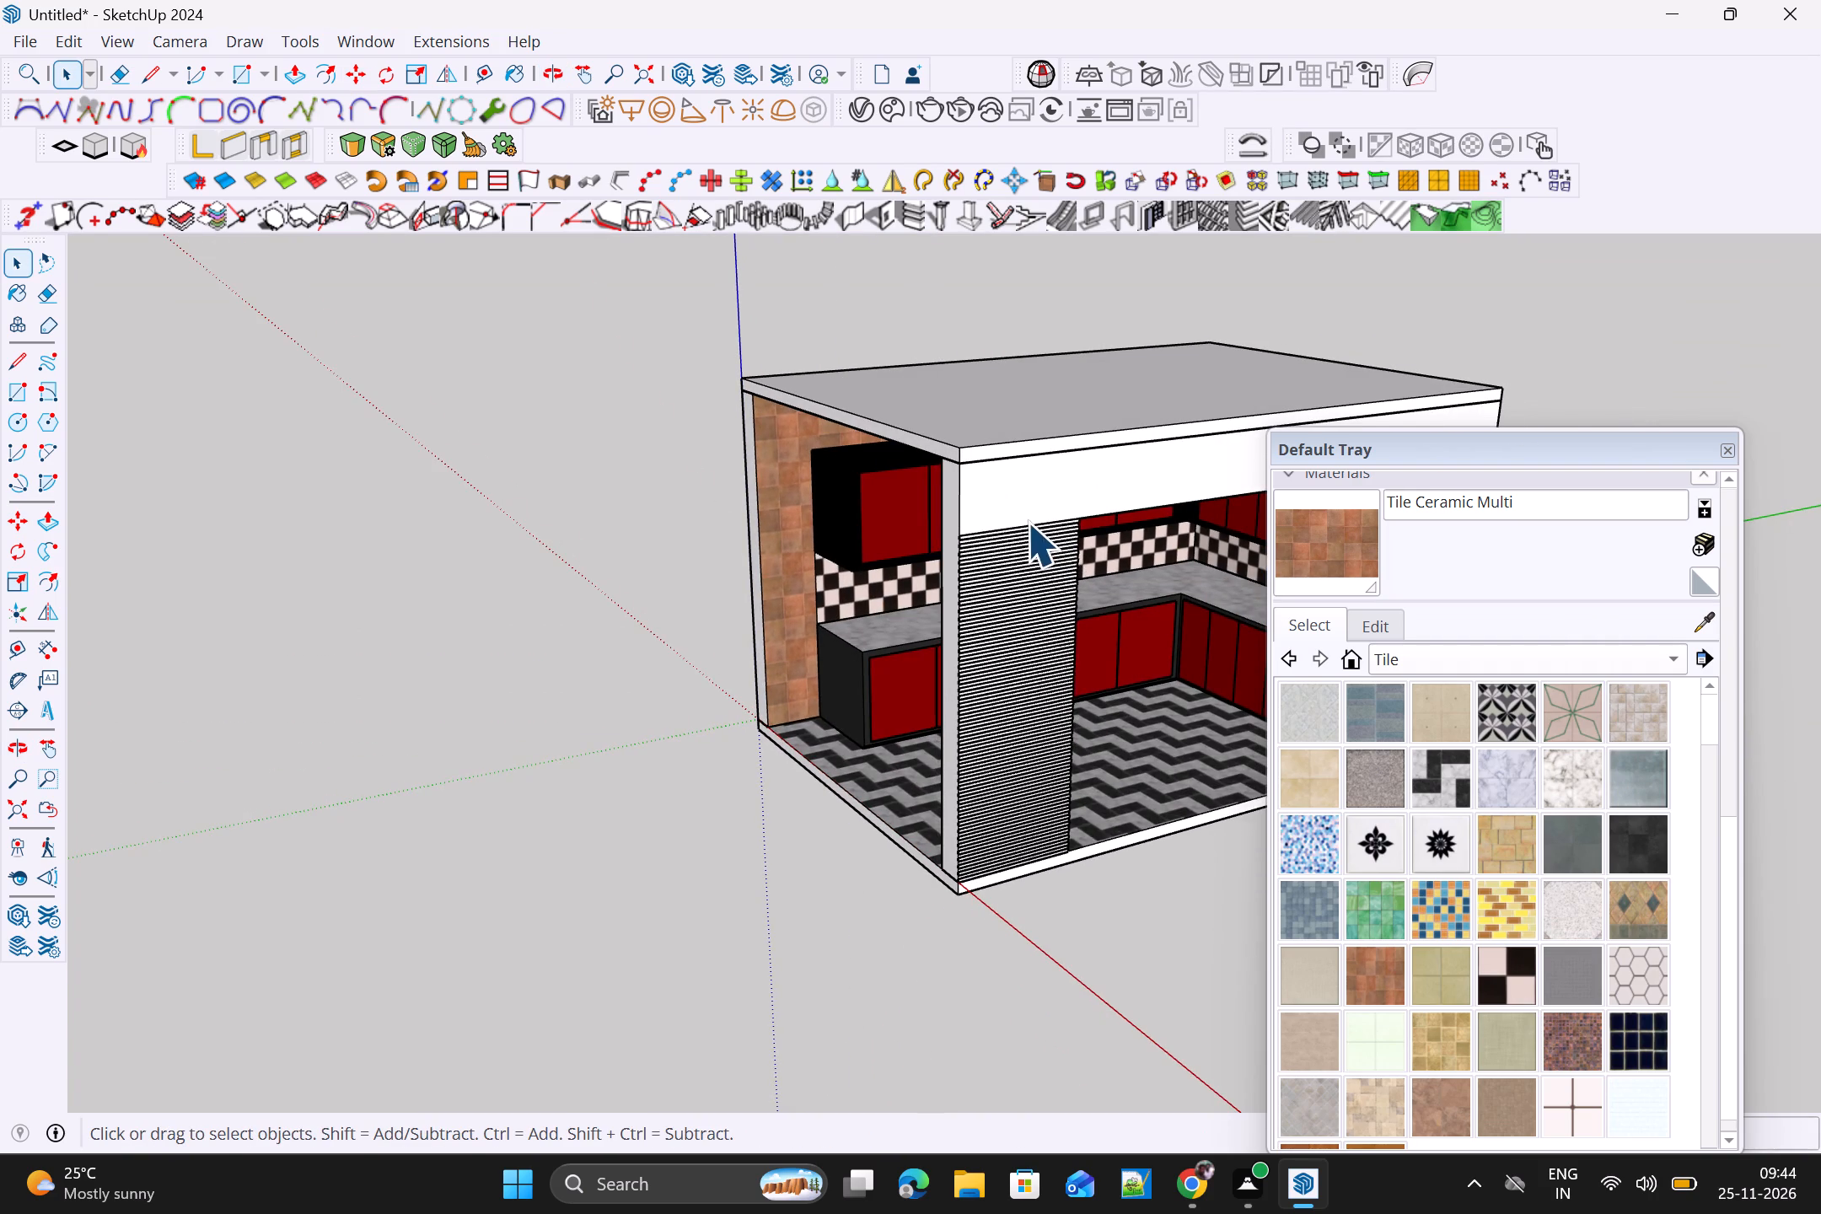
scroll(1027, 521, up, 2)
middle_drag(1027, 522, 1130, 580)
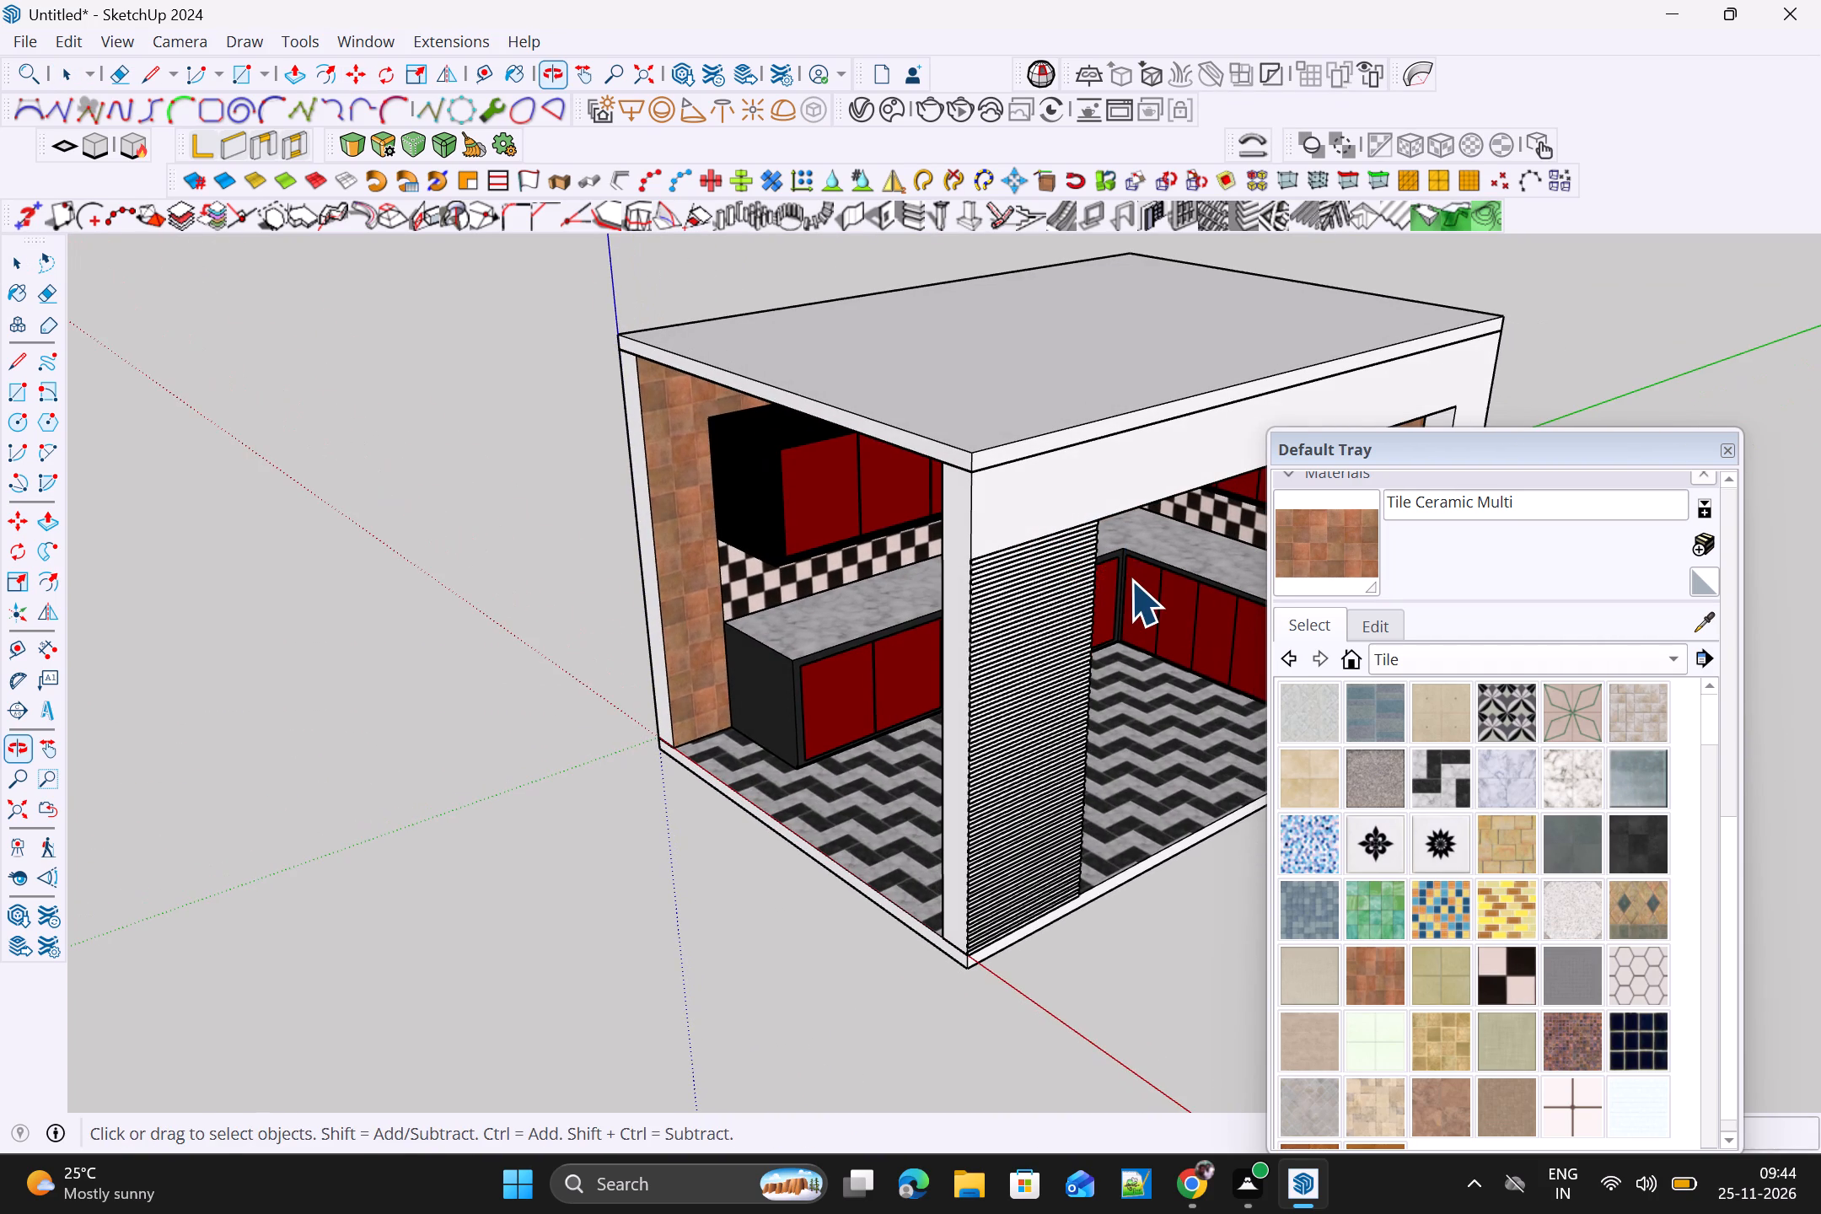
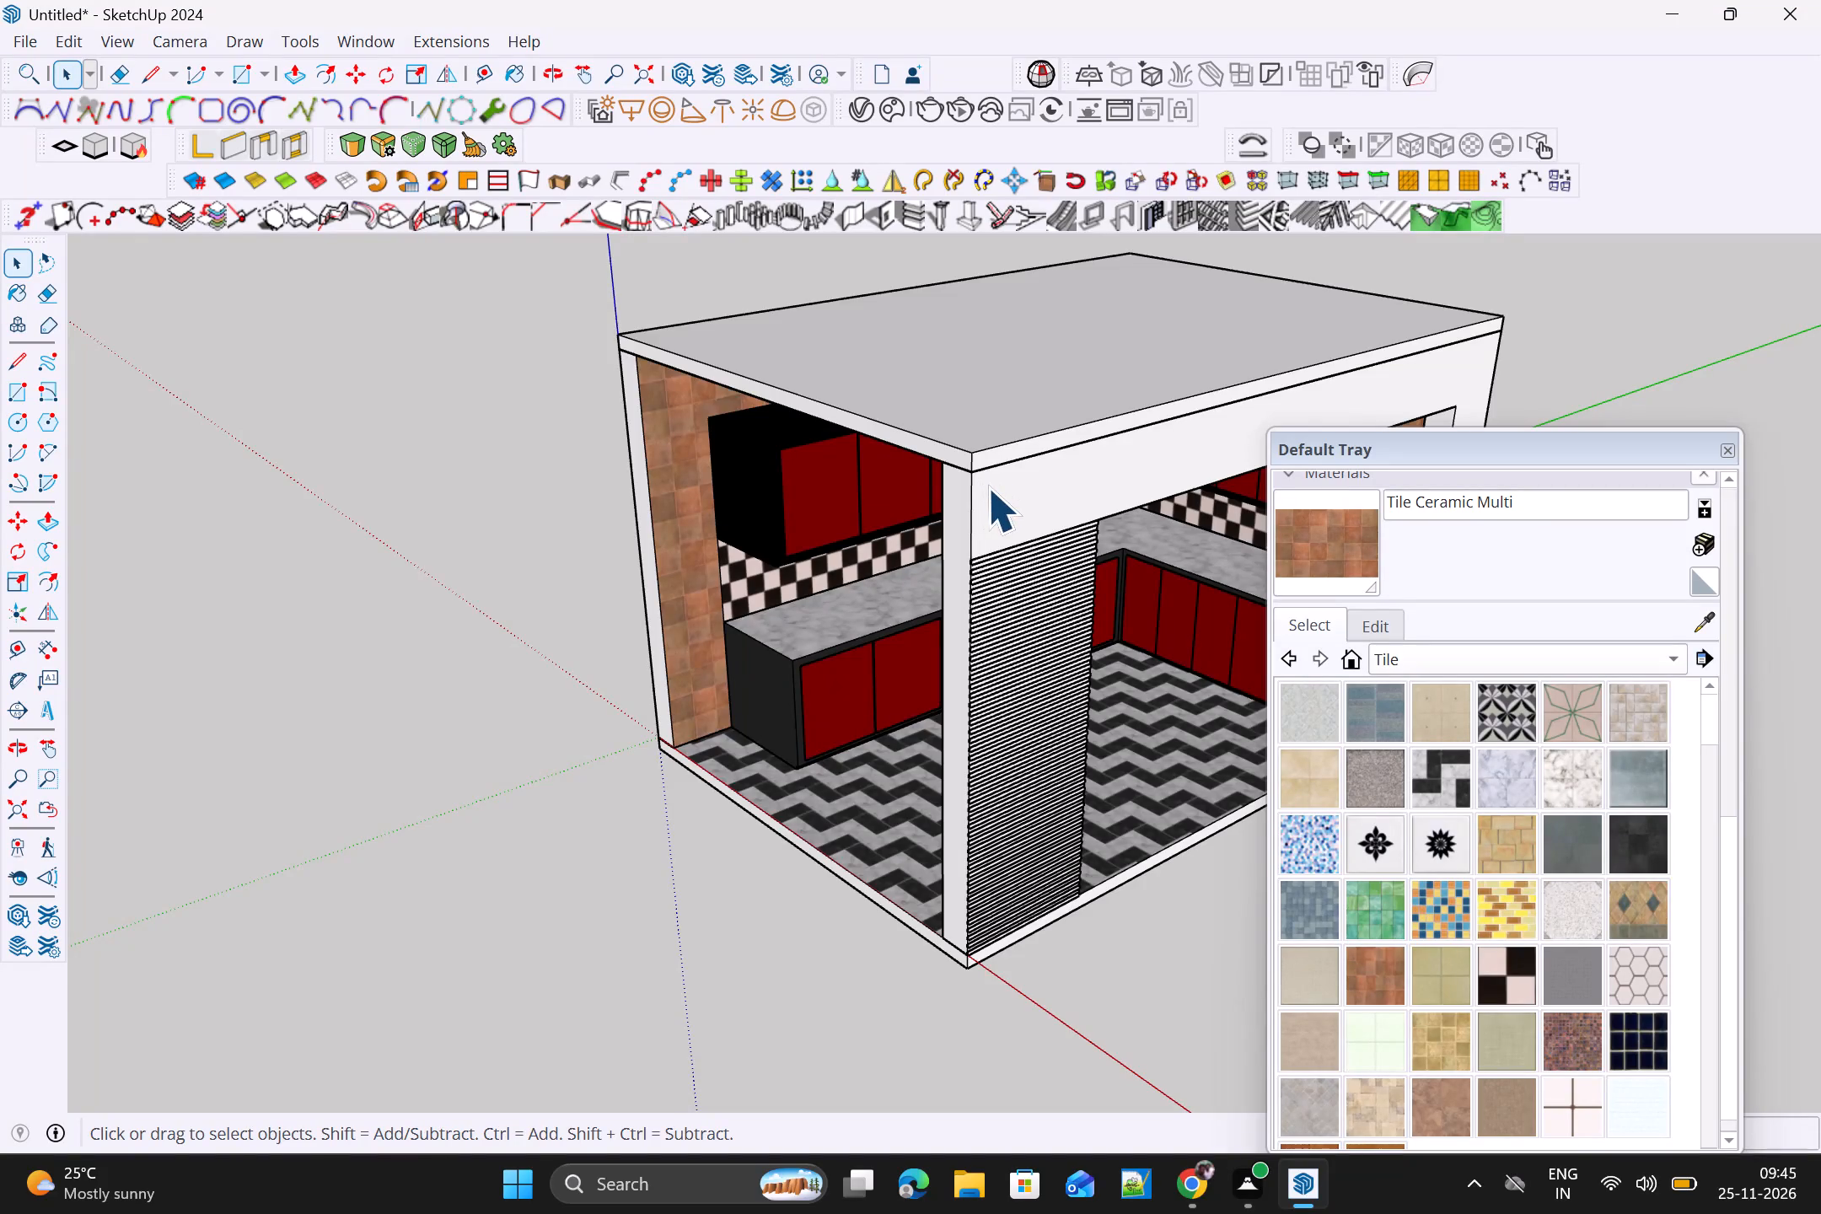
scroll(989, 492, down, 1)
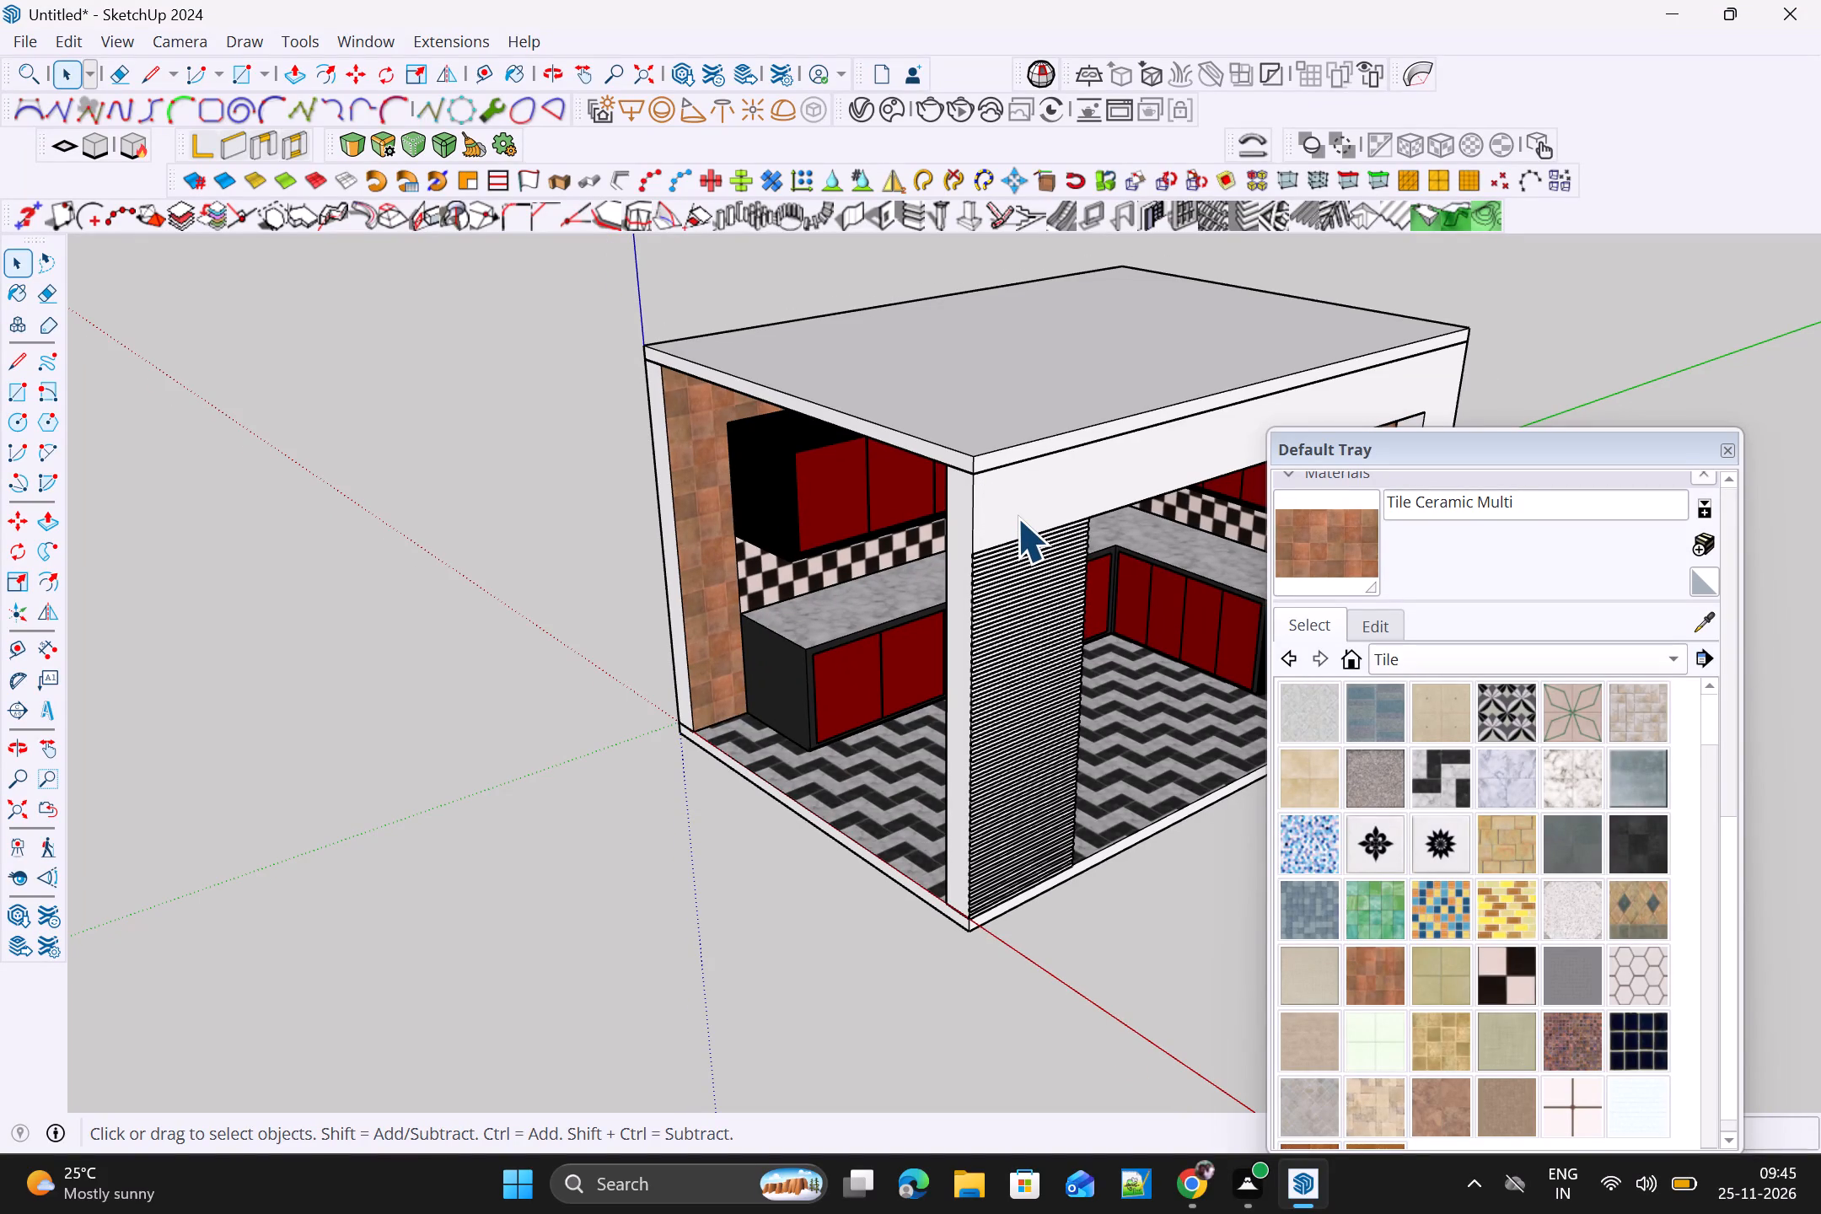
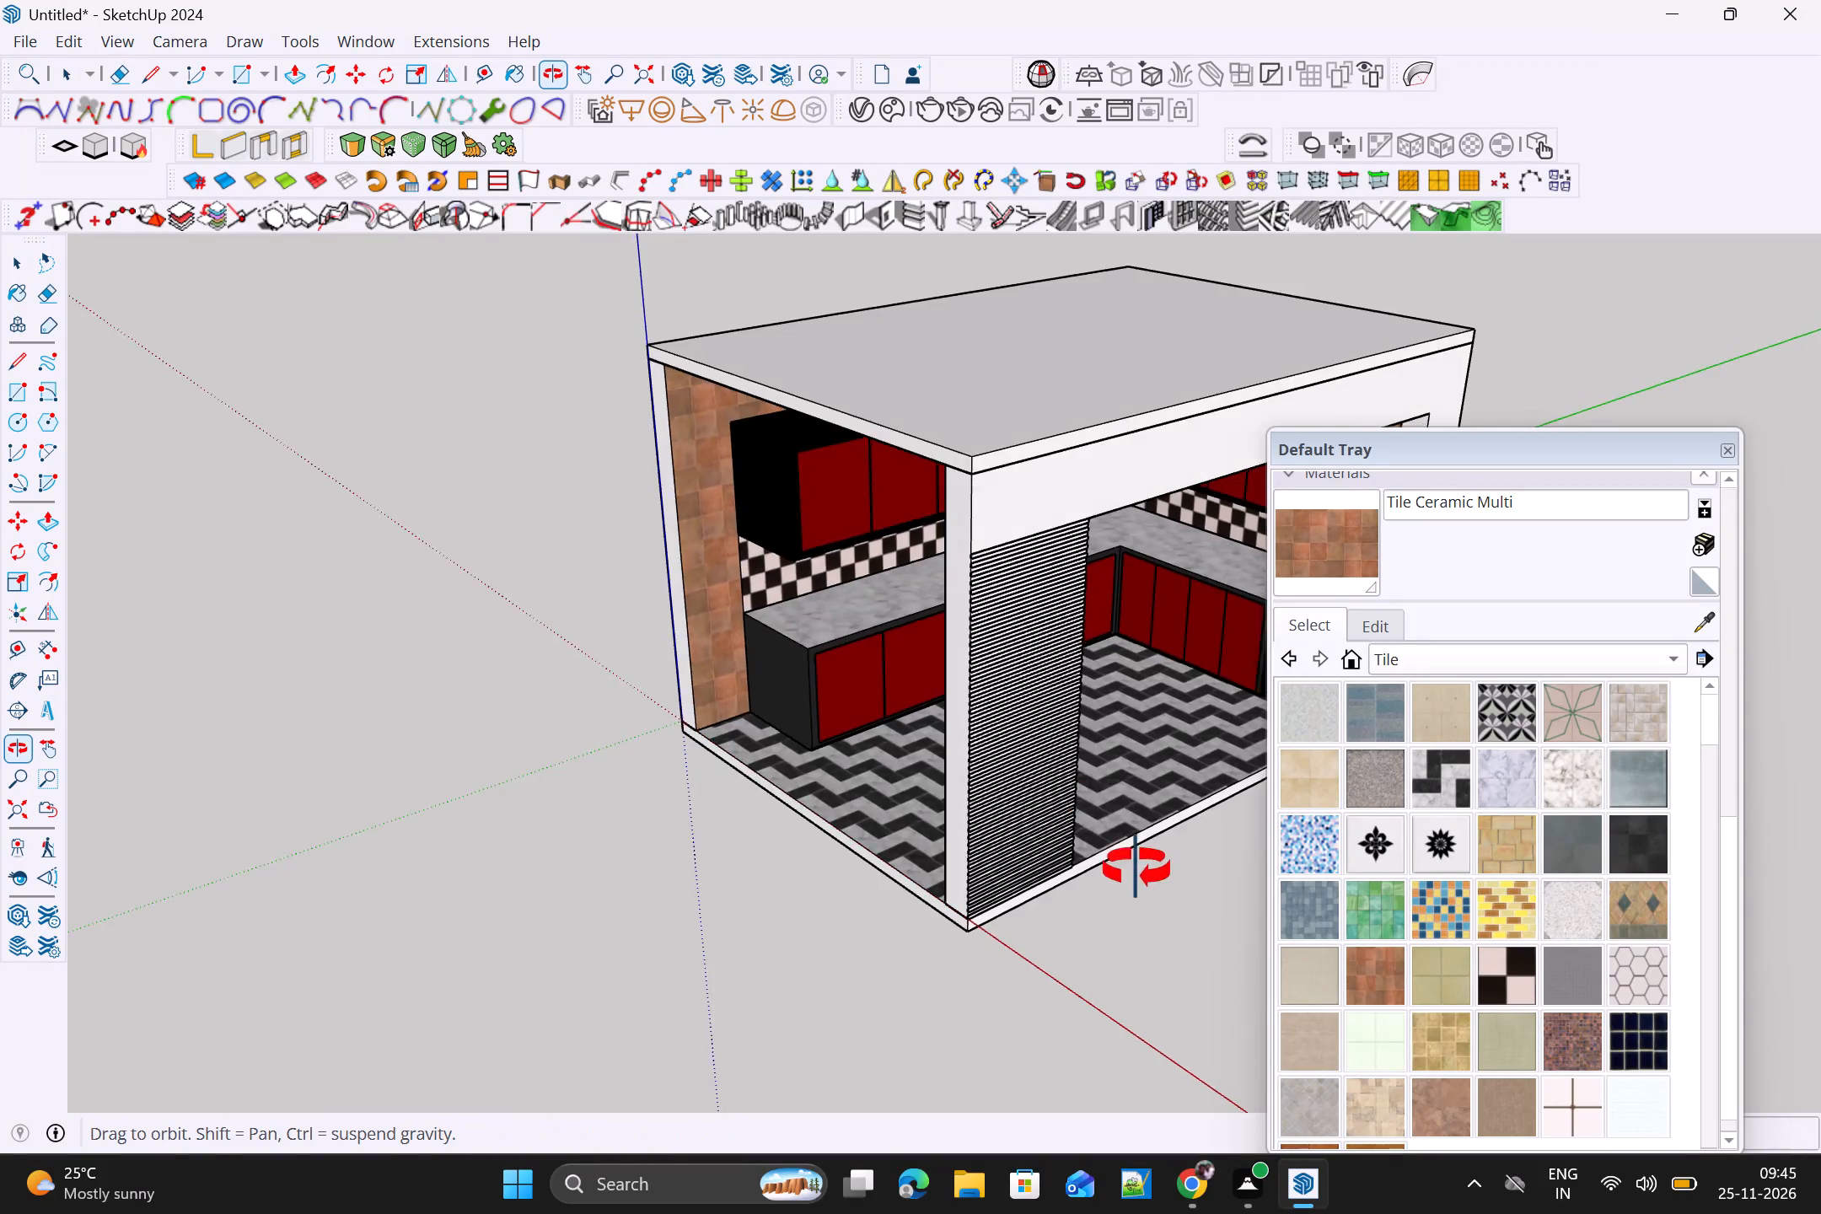
Draw a narrow vertical rectangle at the outer corner of the upper wall band, from the roof slab's underside to the horizontal strips.
scroll(916, 686, down, 3)
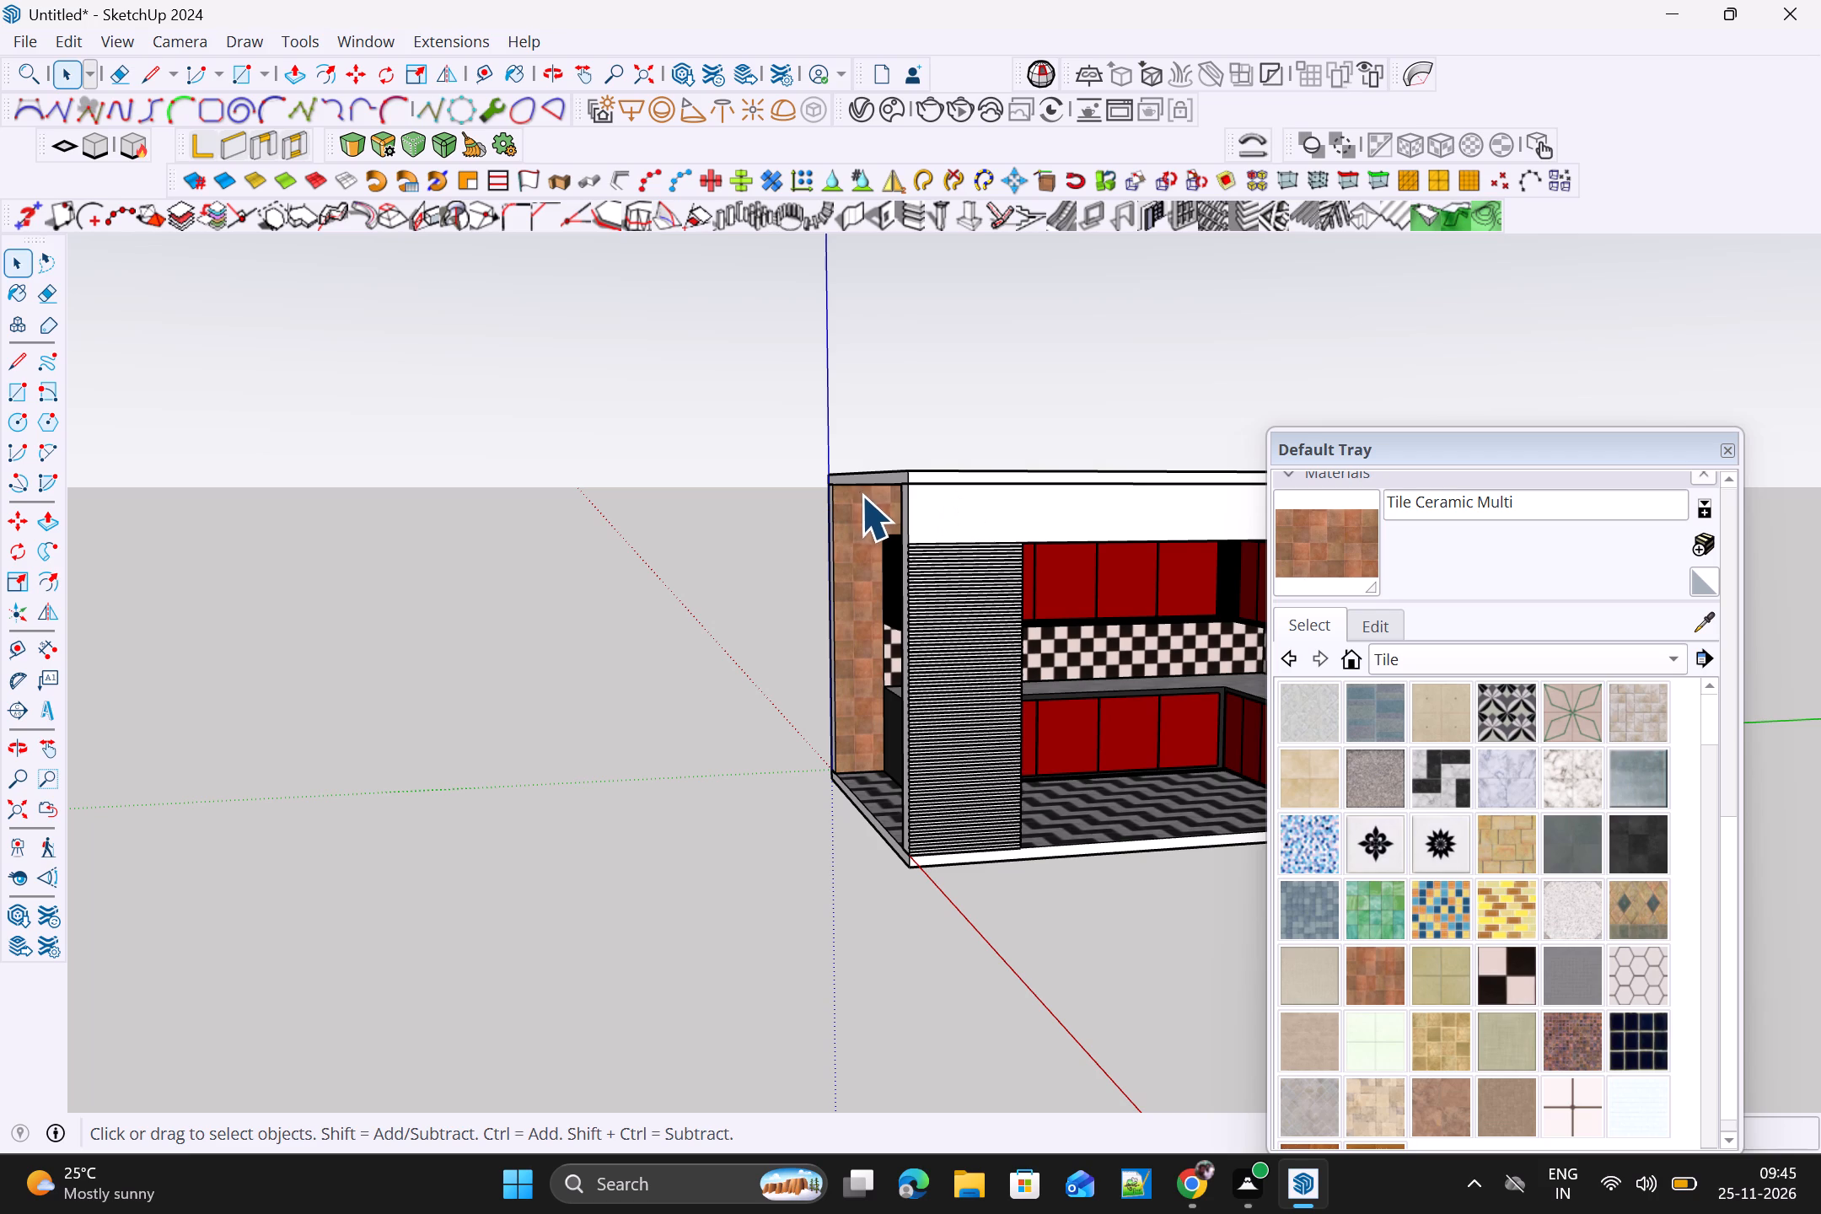
key(r)
scroll(916, 507, up, 14)
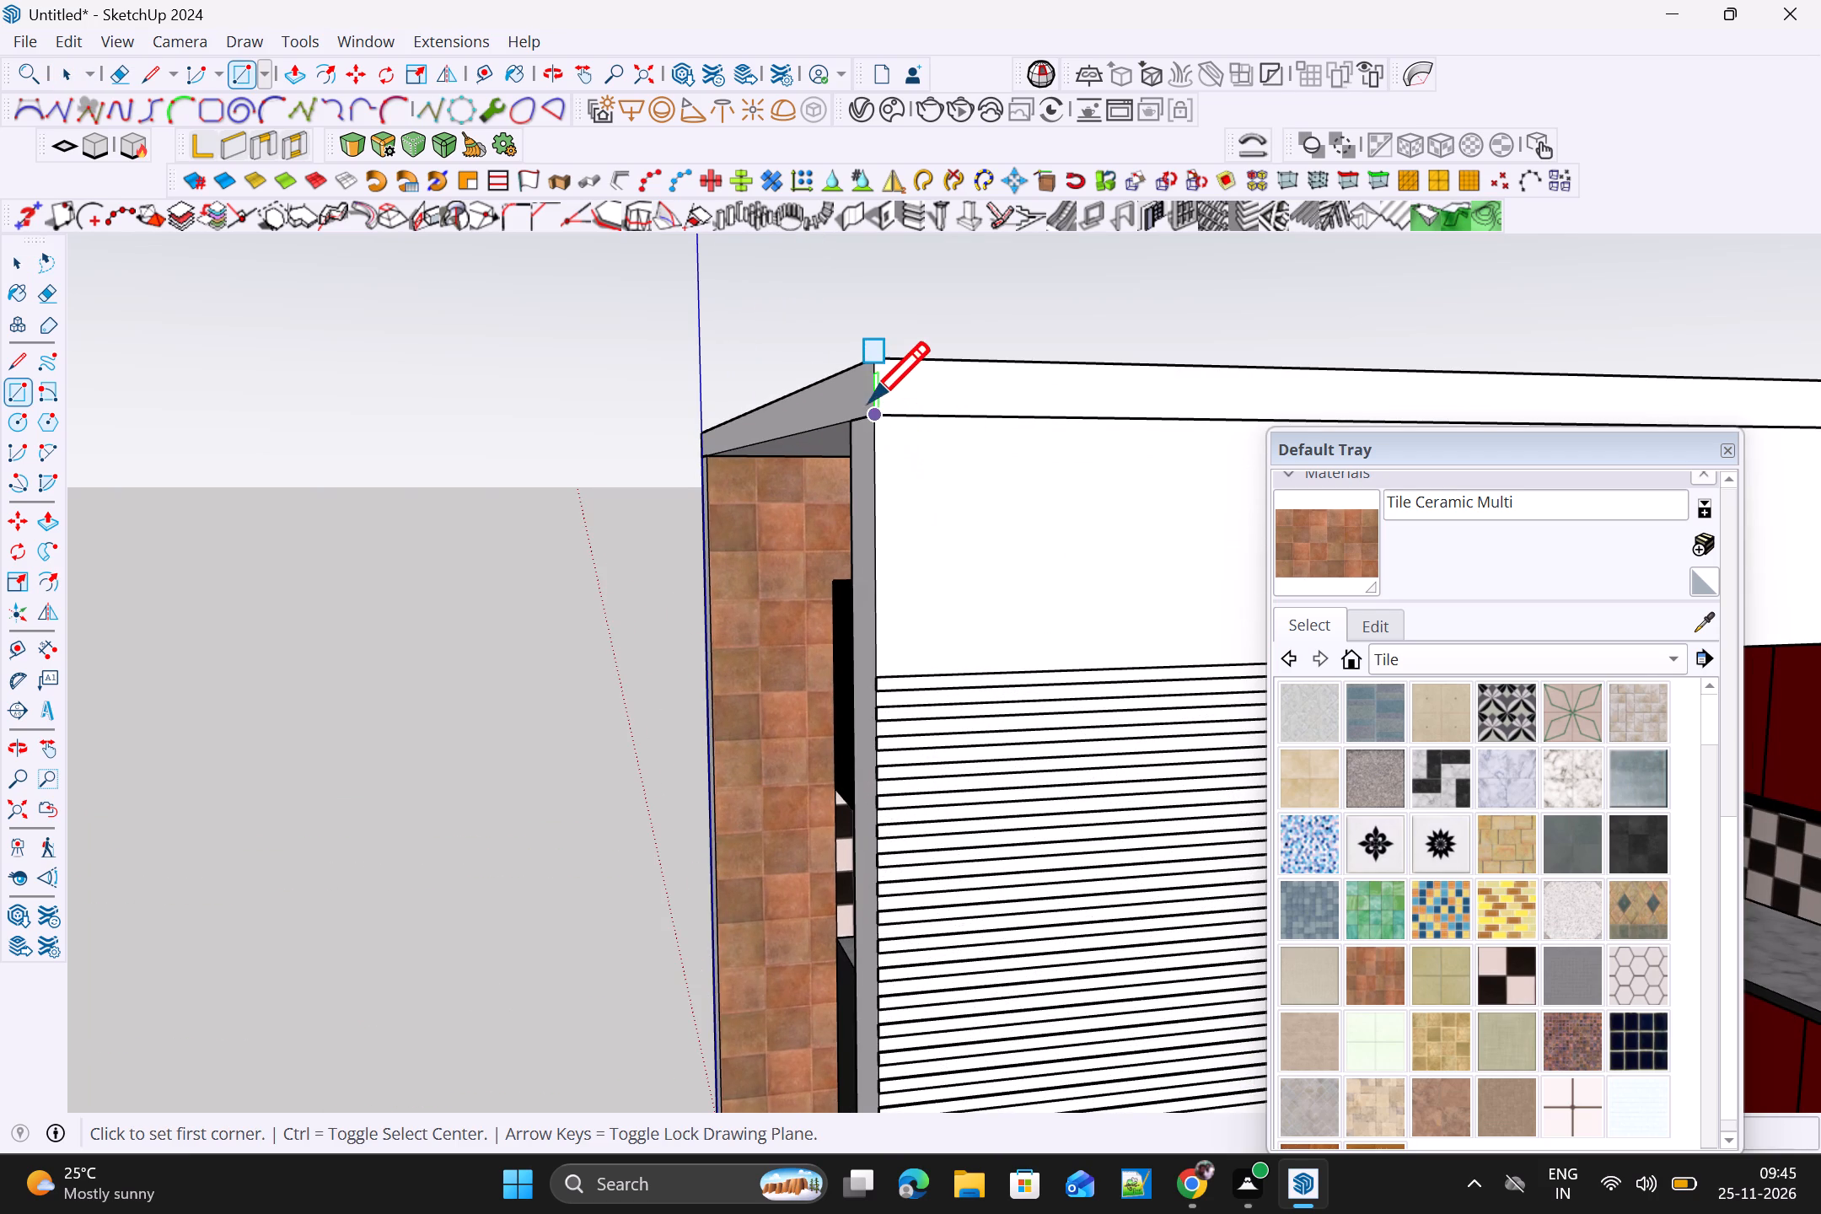
scroll(874, 415, up, 9)
middle_drag(886, 432, 923, 294)
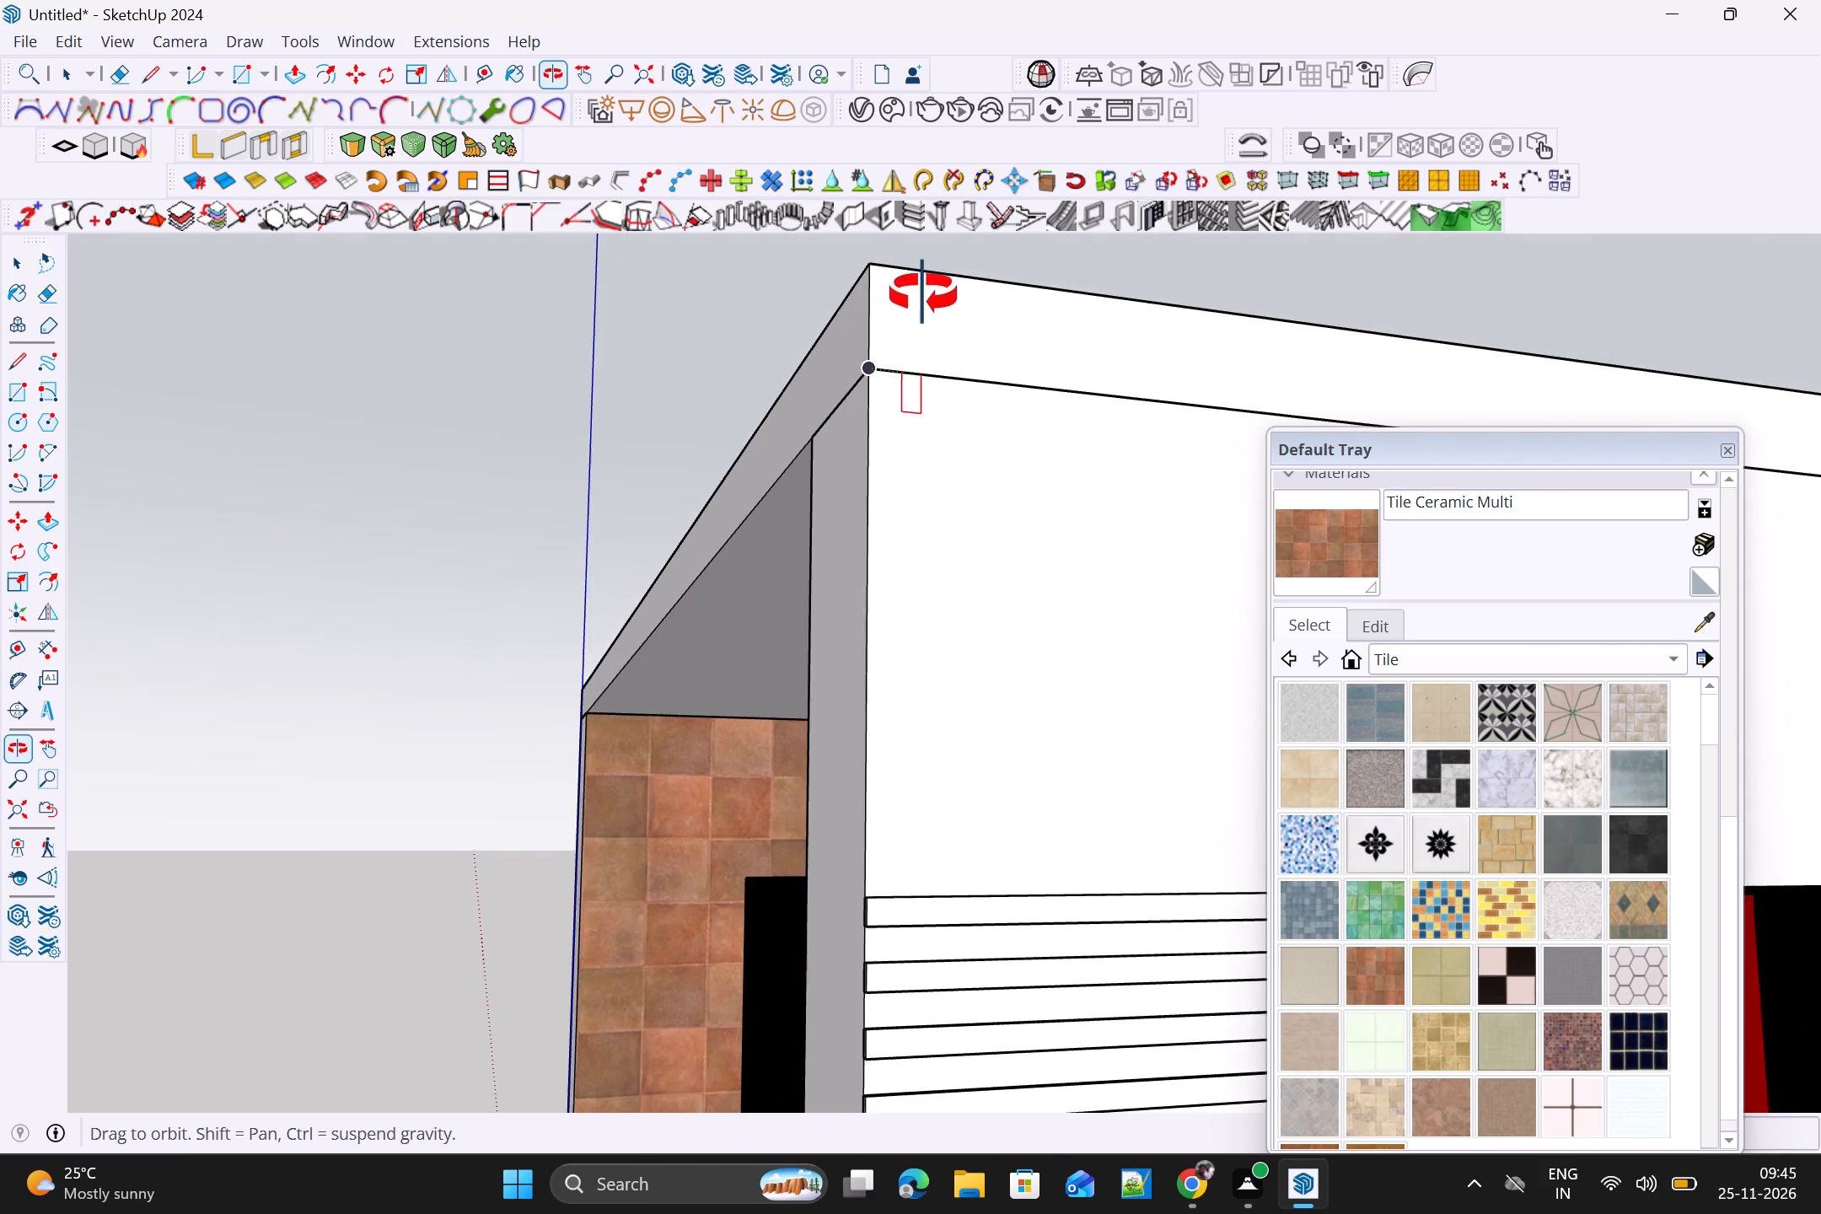
middle_drag(923, 294, 923, 303)
scroll(923, 304, up, 1)
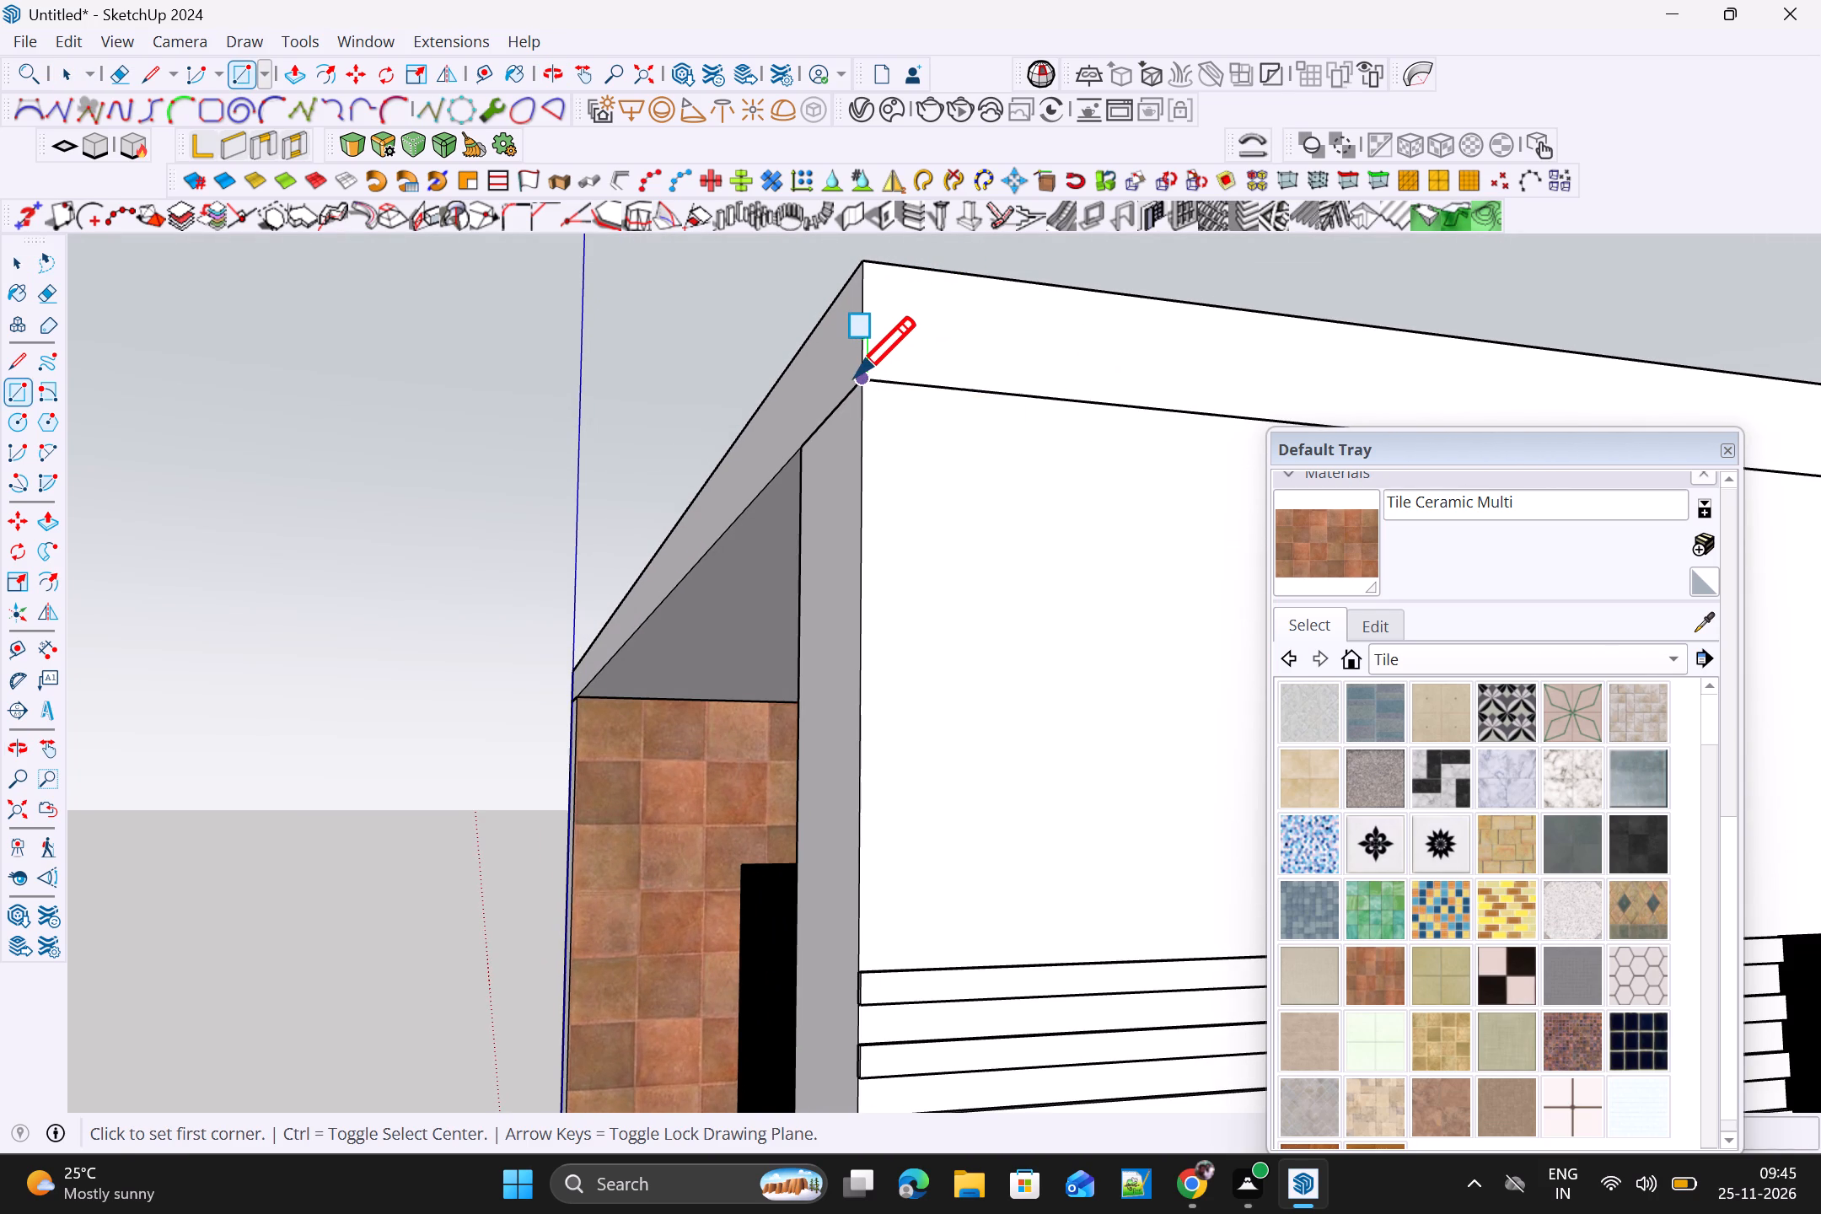
click(865, 377)
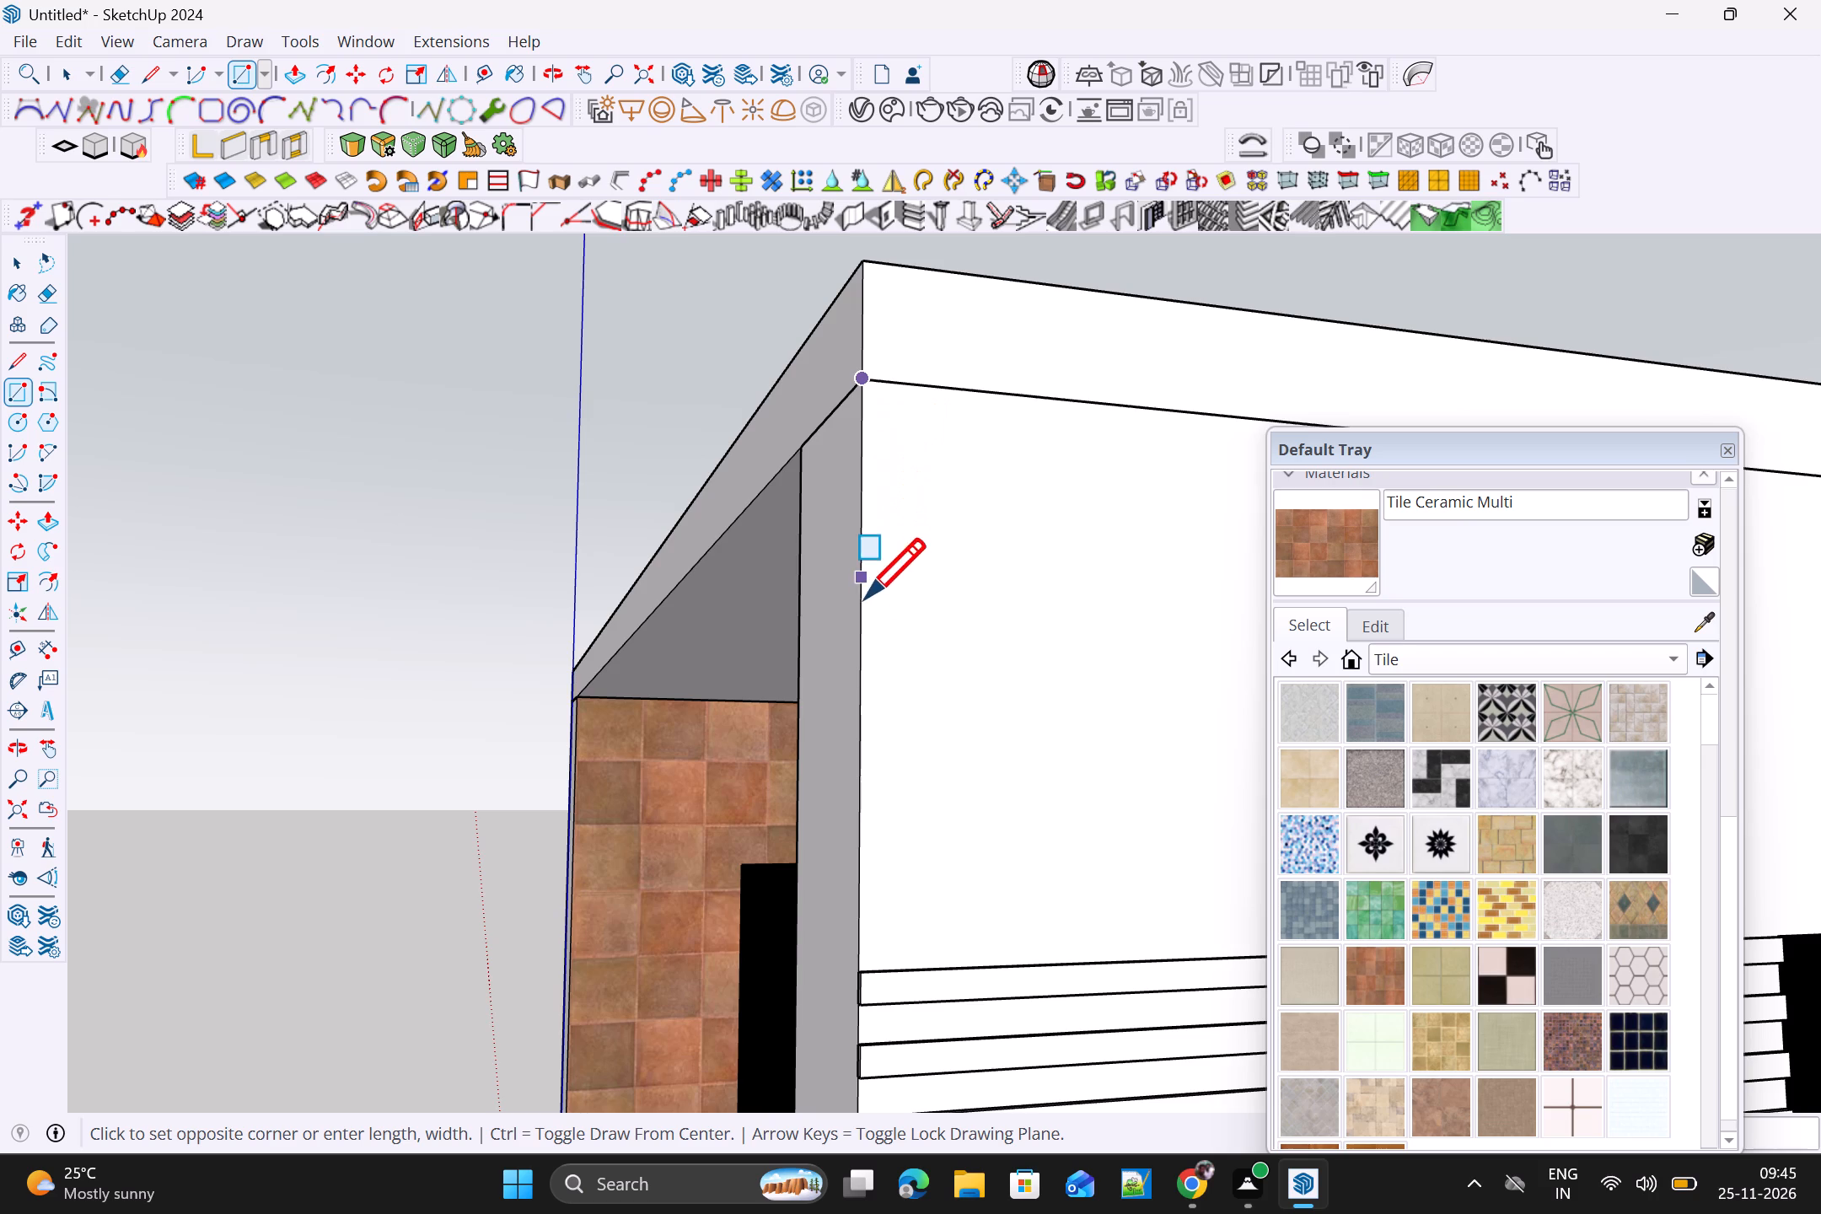
scroll(873, 819, up, 3)
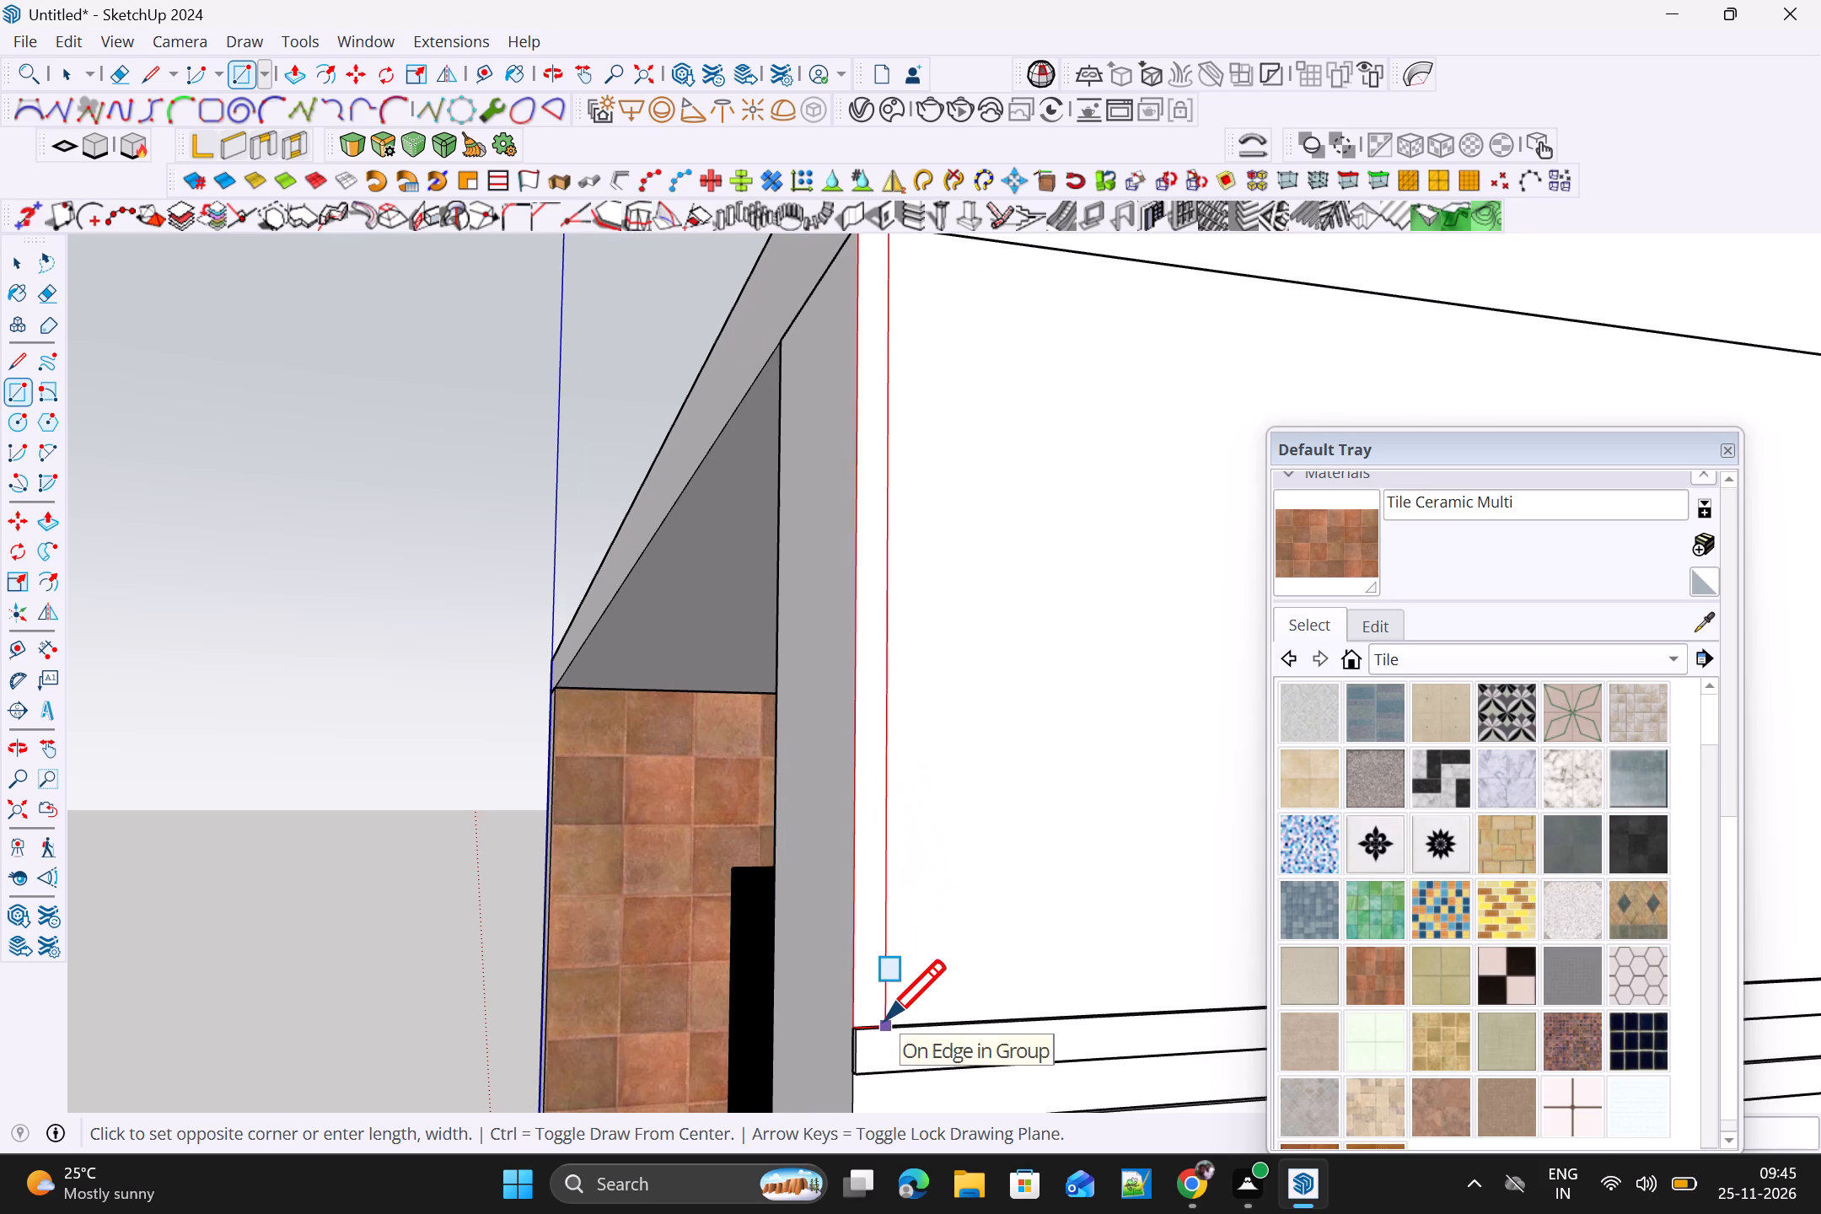
scroll(885, 1020, up, 3)
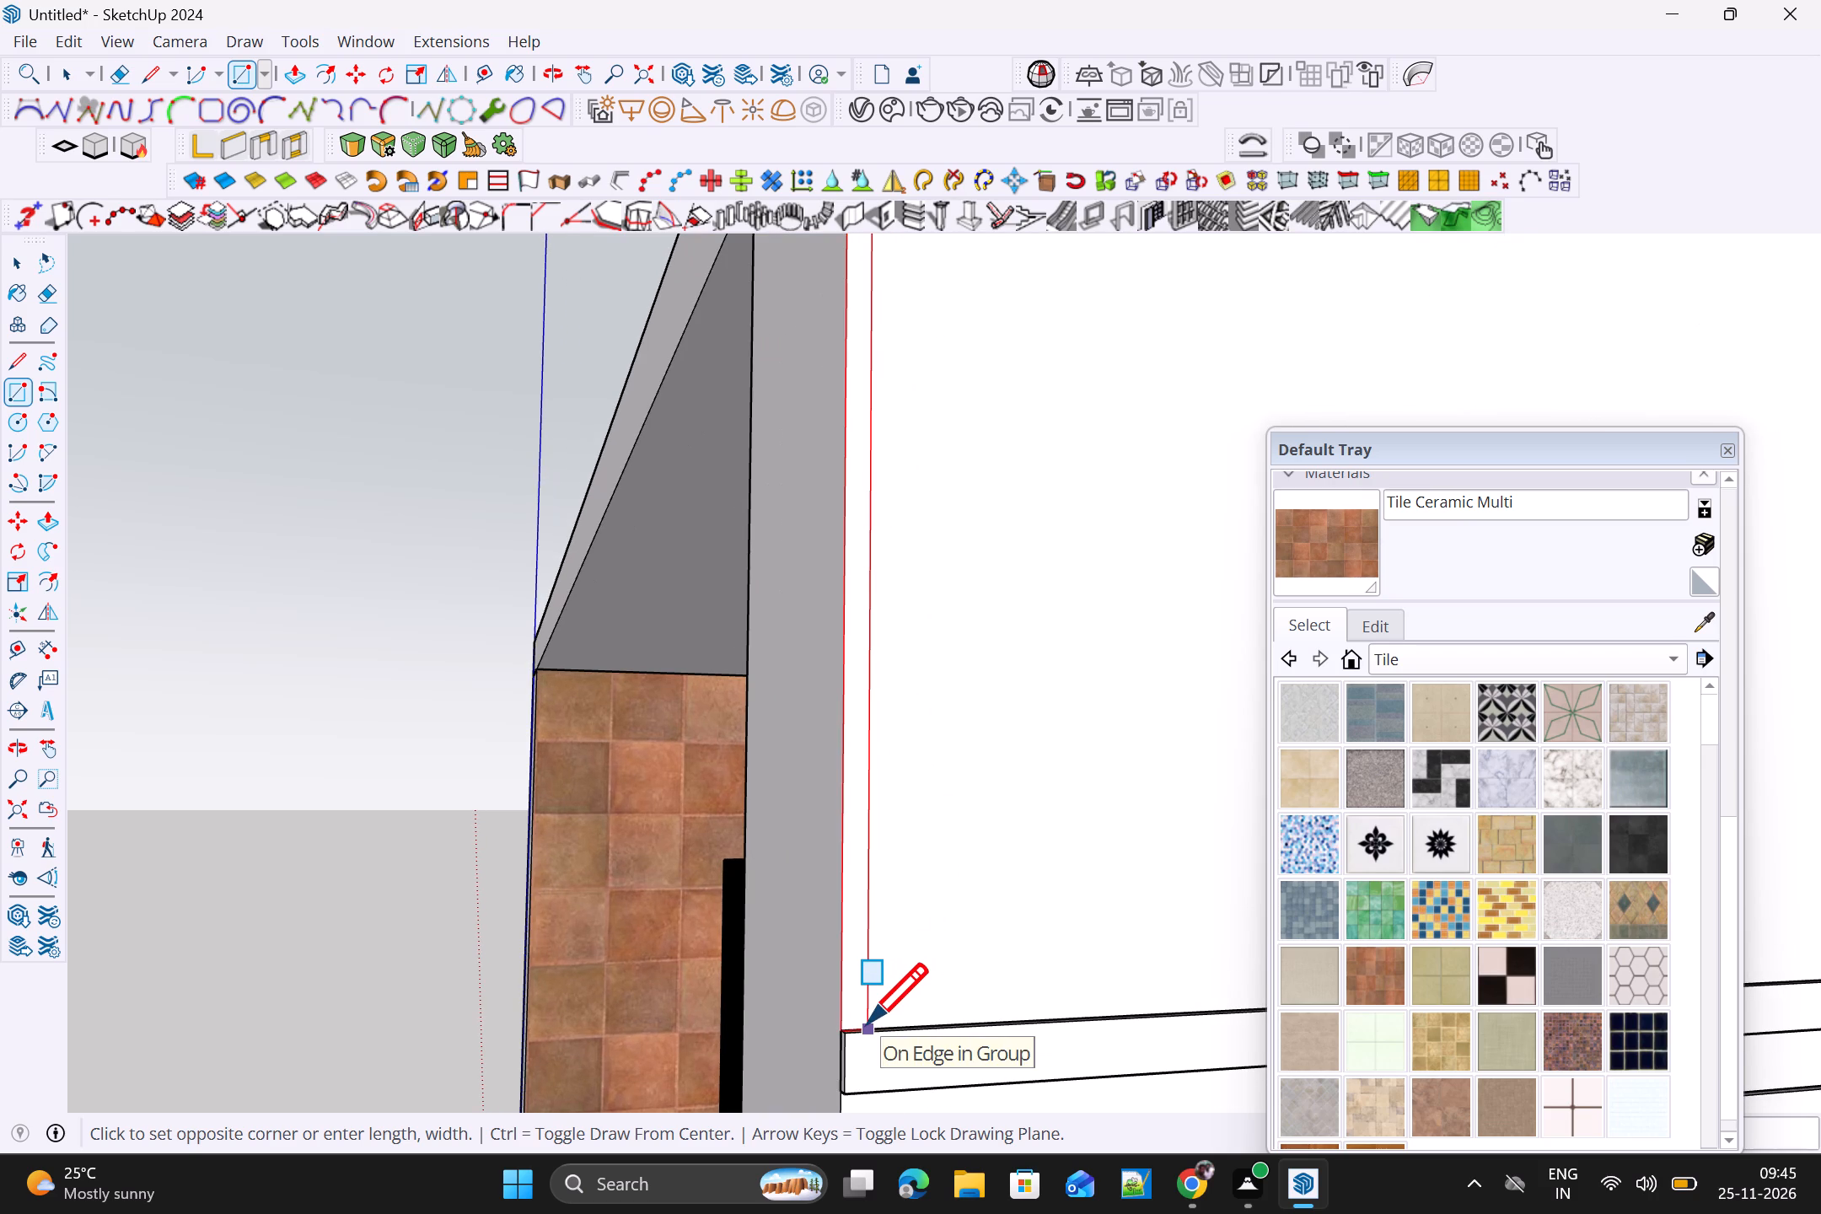
click(868, 1023)
scroll(868, 1024, down, 8)
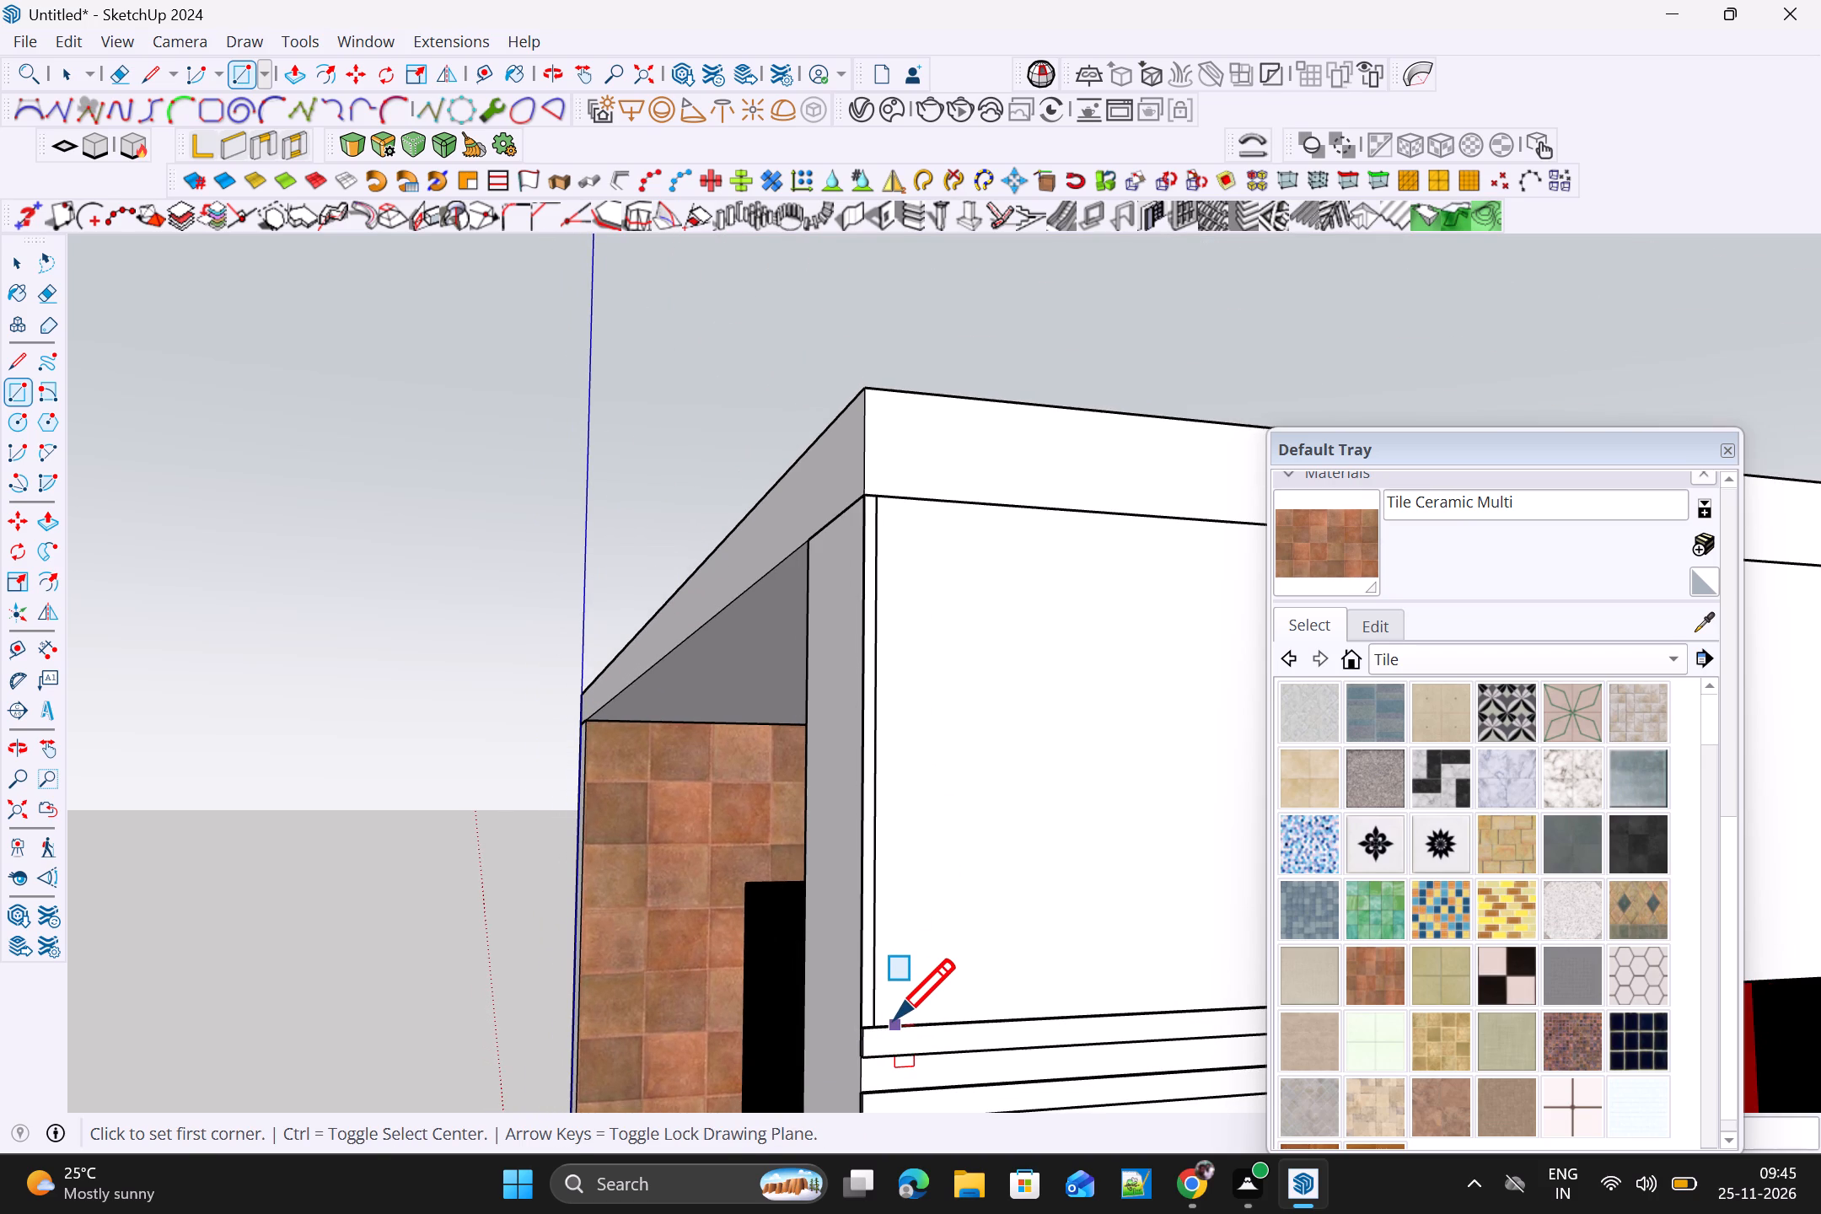
Push/Pull the narrow vertical rectangle slightly outward from the wall face to form a thin strip.
text(;p)
scroll(894, 949, up, 6)
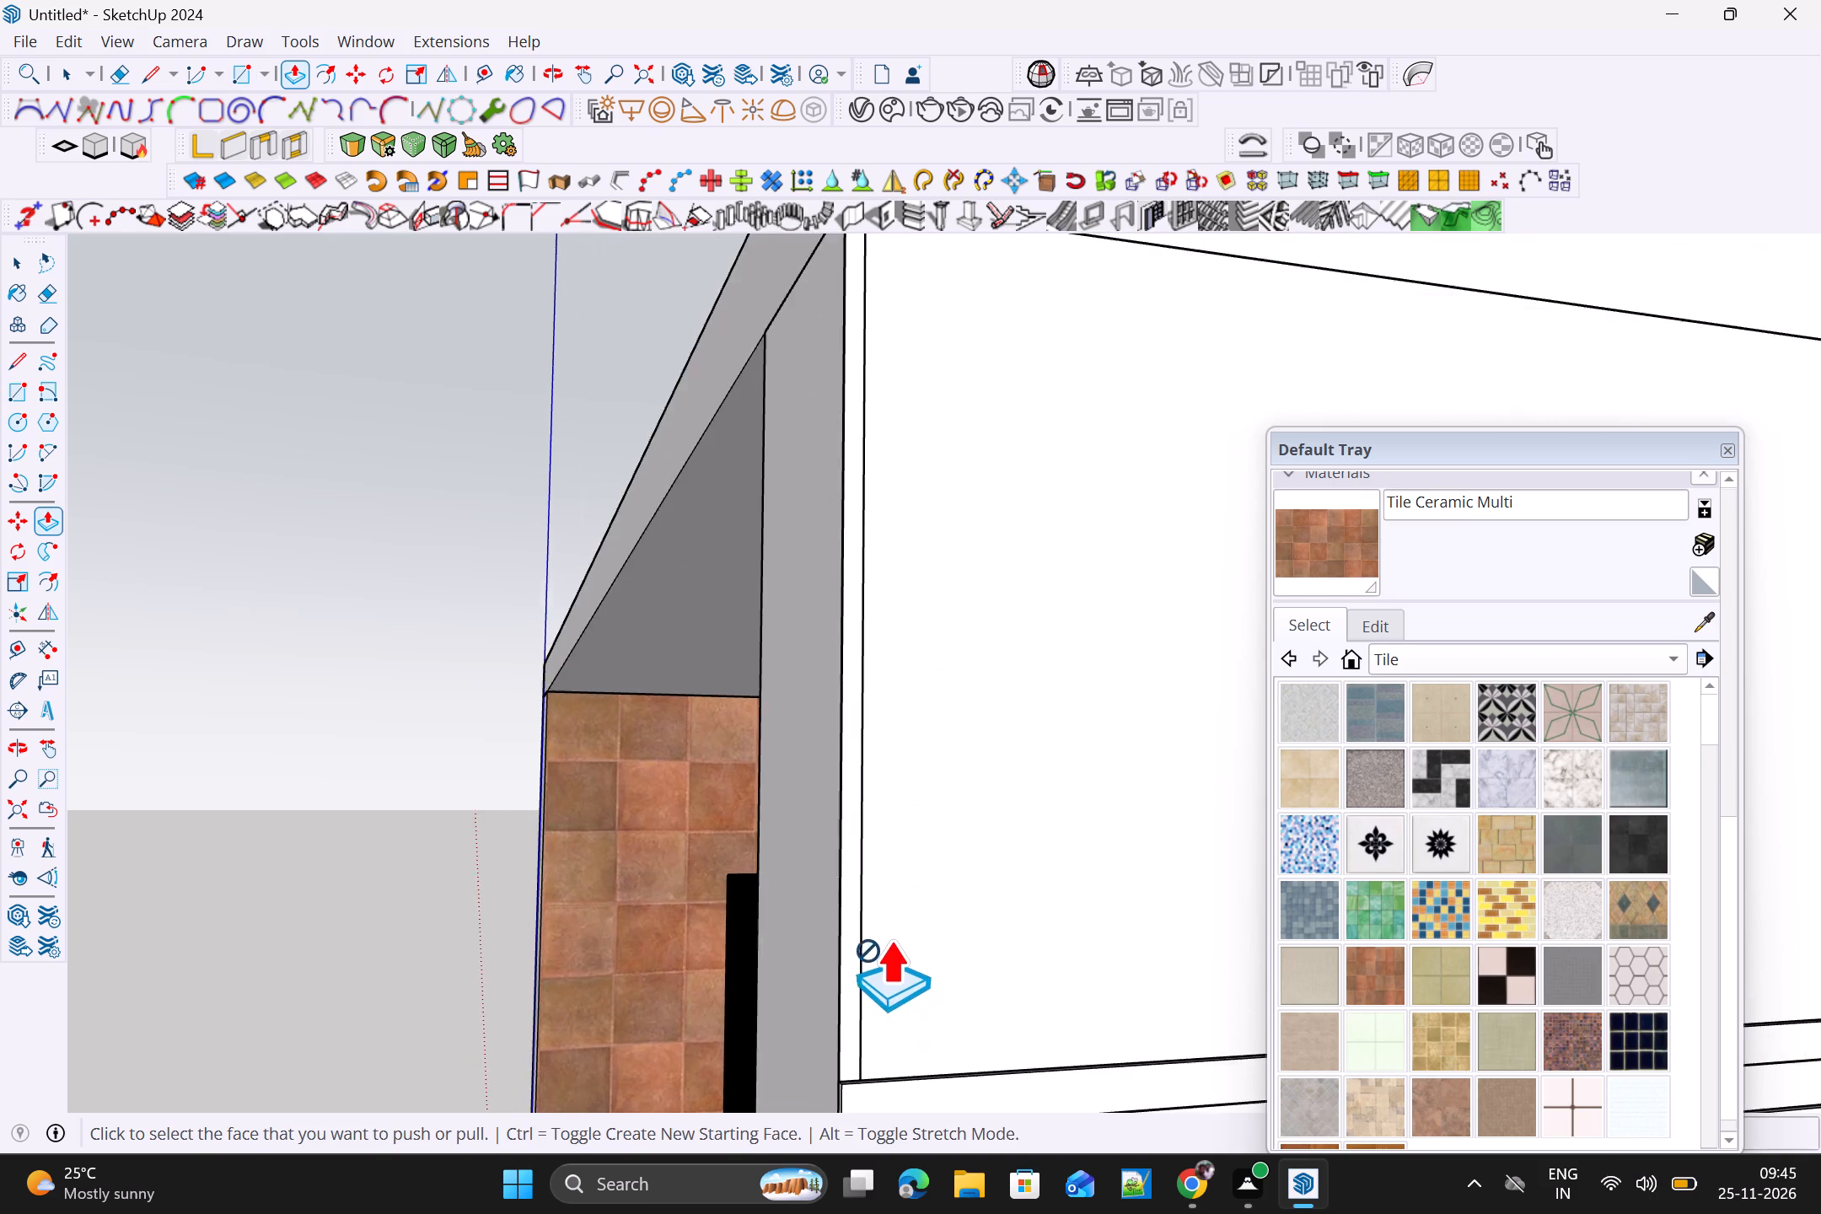
scroll(890, 938, up, 4)
click(848, 932)
scroll(851, 936, down, 1)
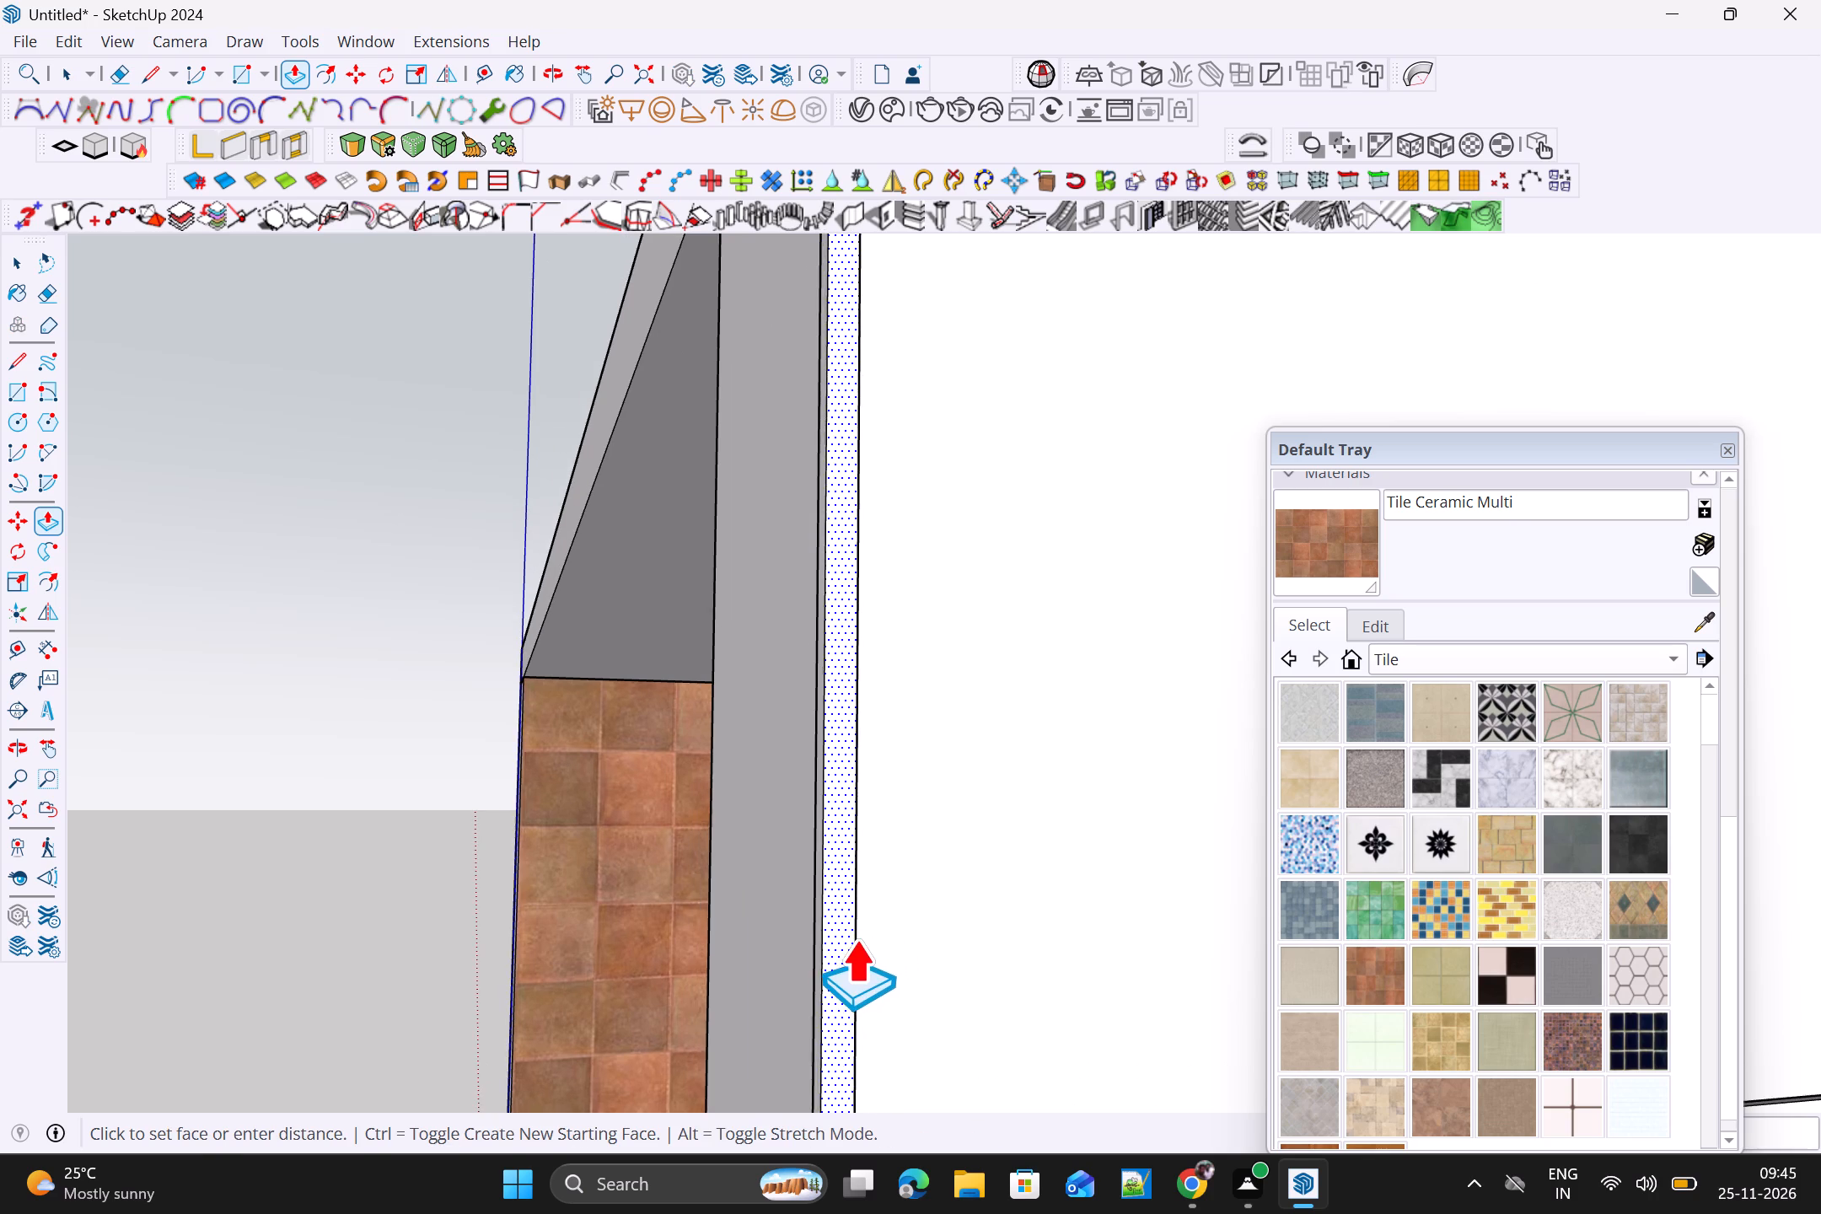
middle_drag(857, 941, 1127, 986)
scroll(1130, 991, up, 1)
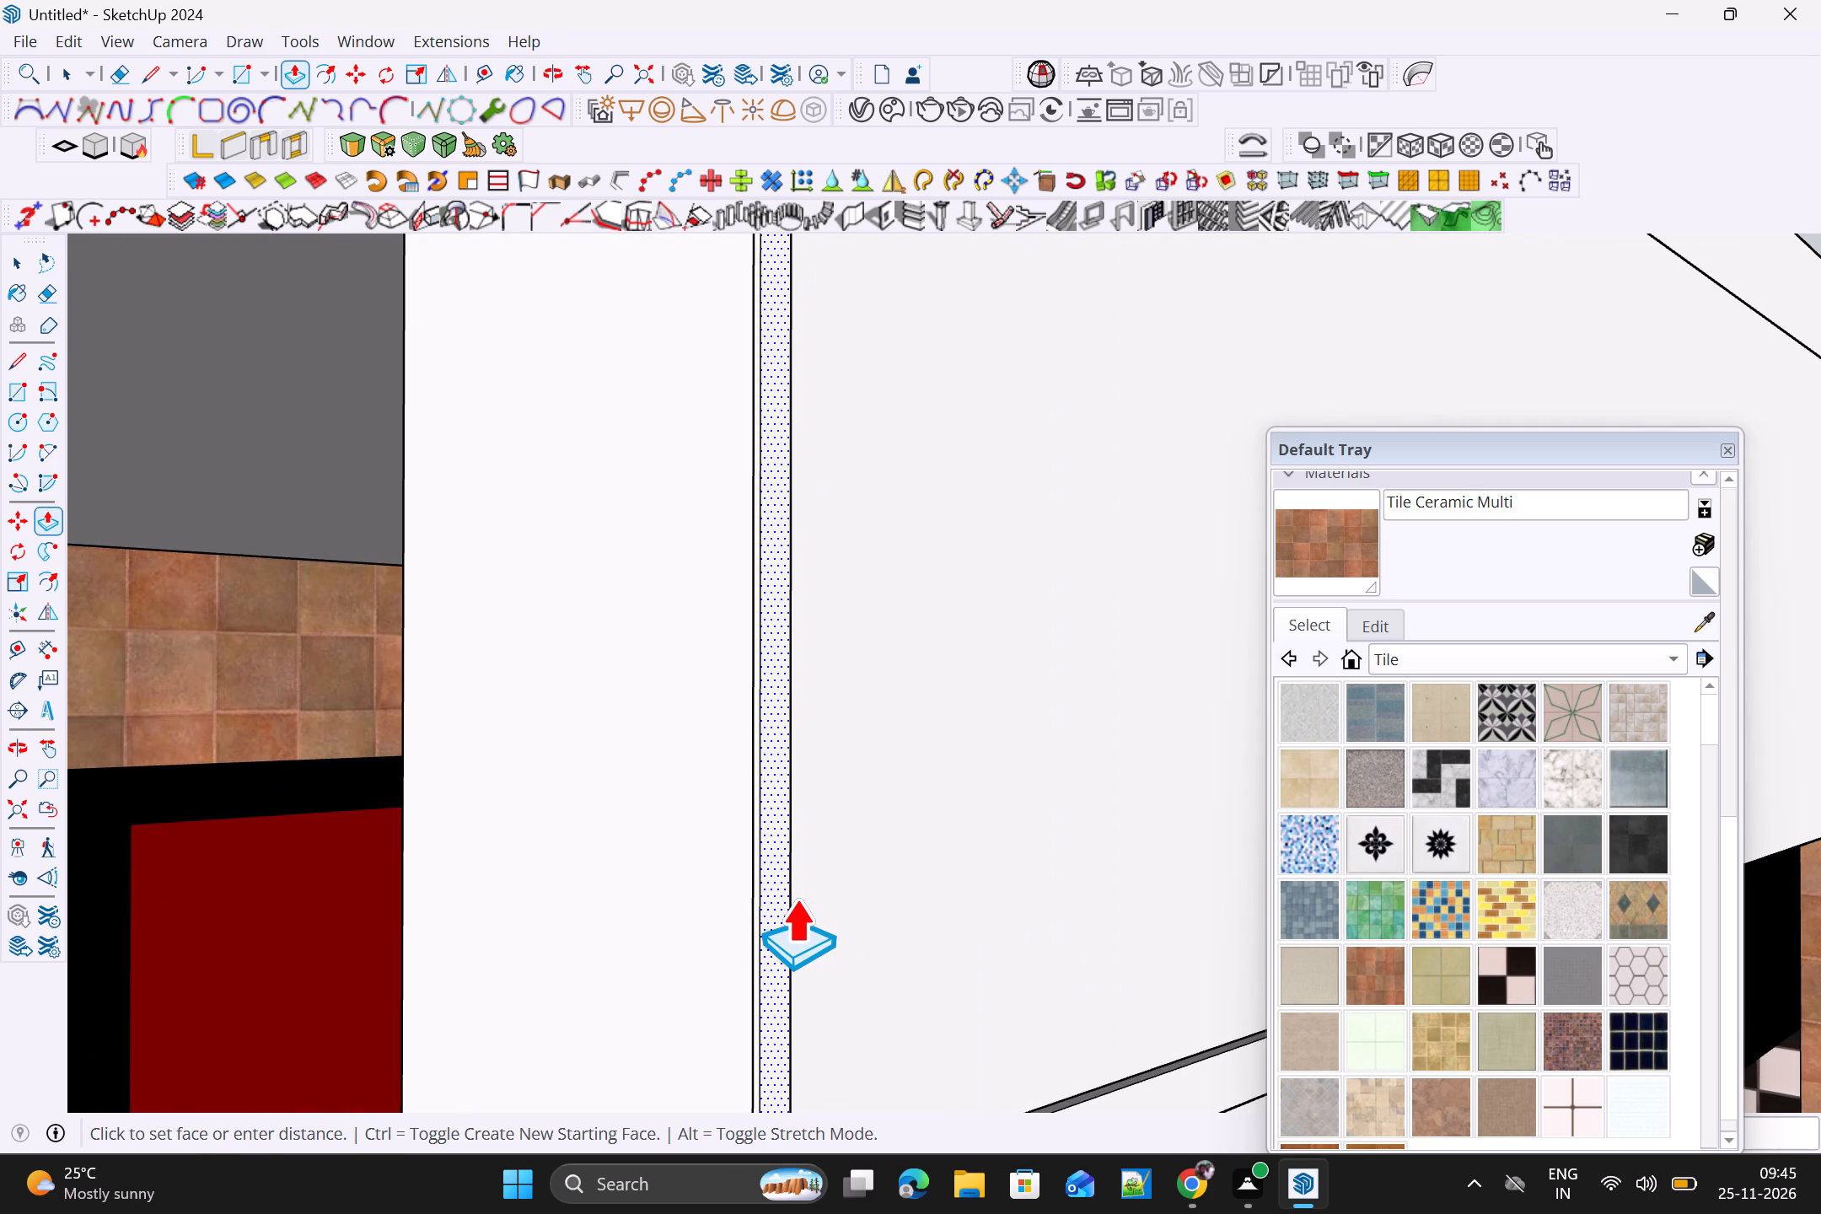
scroll(797, 899, up, 2)
middle_drag(799, 906, 909, 955)
scroll(909, 955, up, 1)
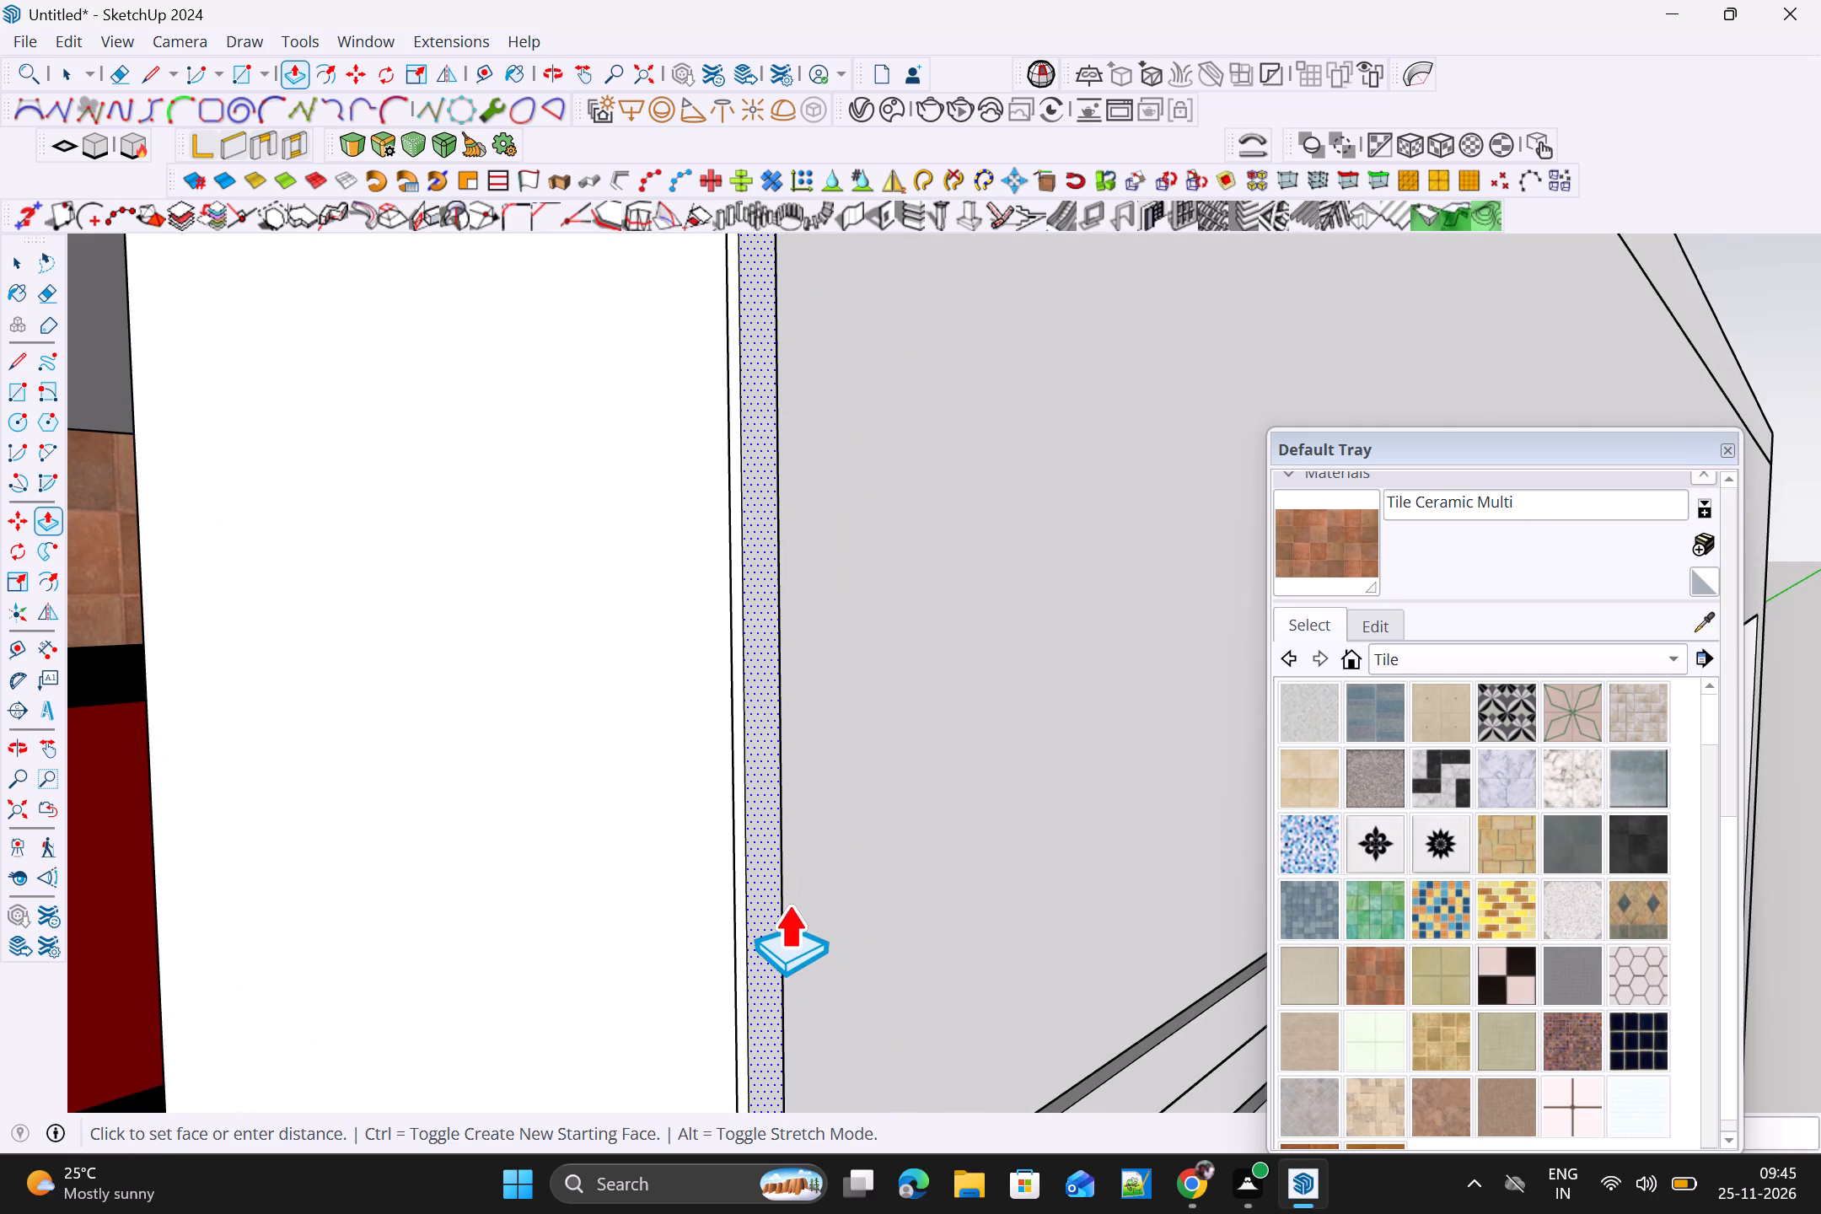
click(788, 903)
Select all the connected geometry of the new vertical strip and make it a group.
key(space)
triple_click(769, 892)
double_click(769, 892)
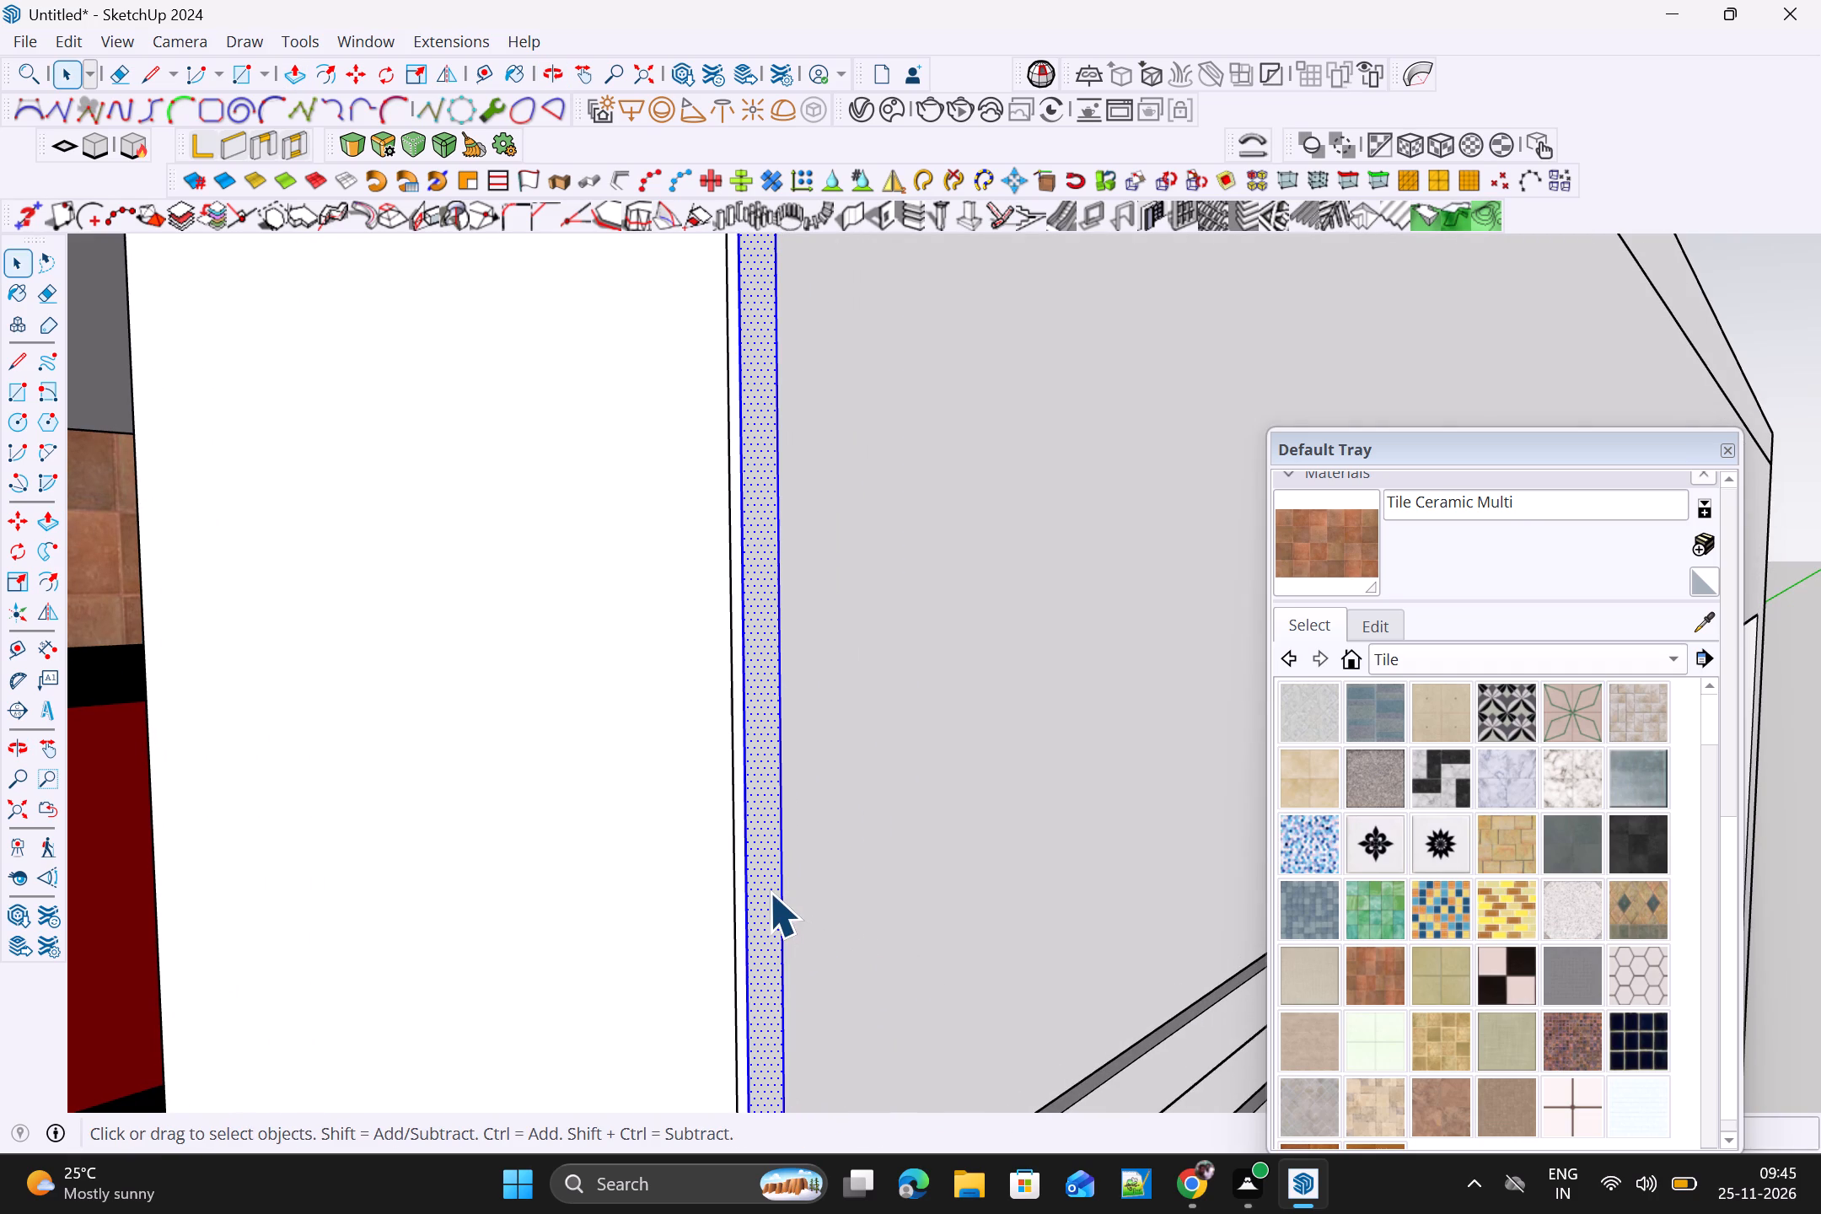
double_click(769, 892)
triple_click(769, 892)
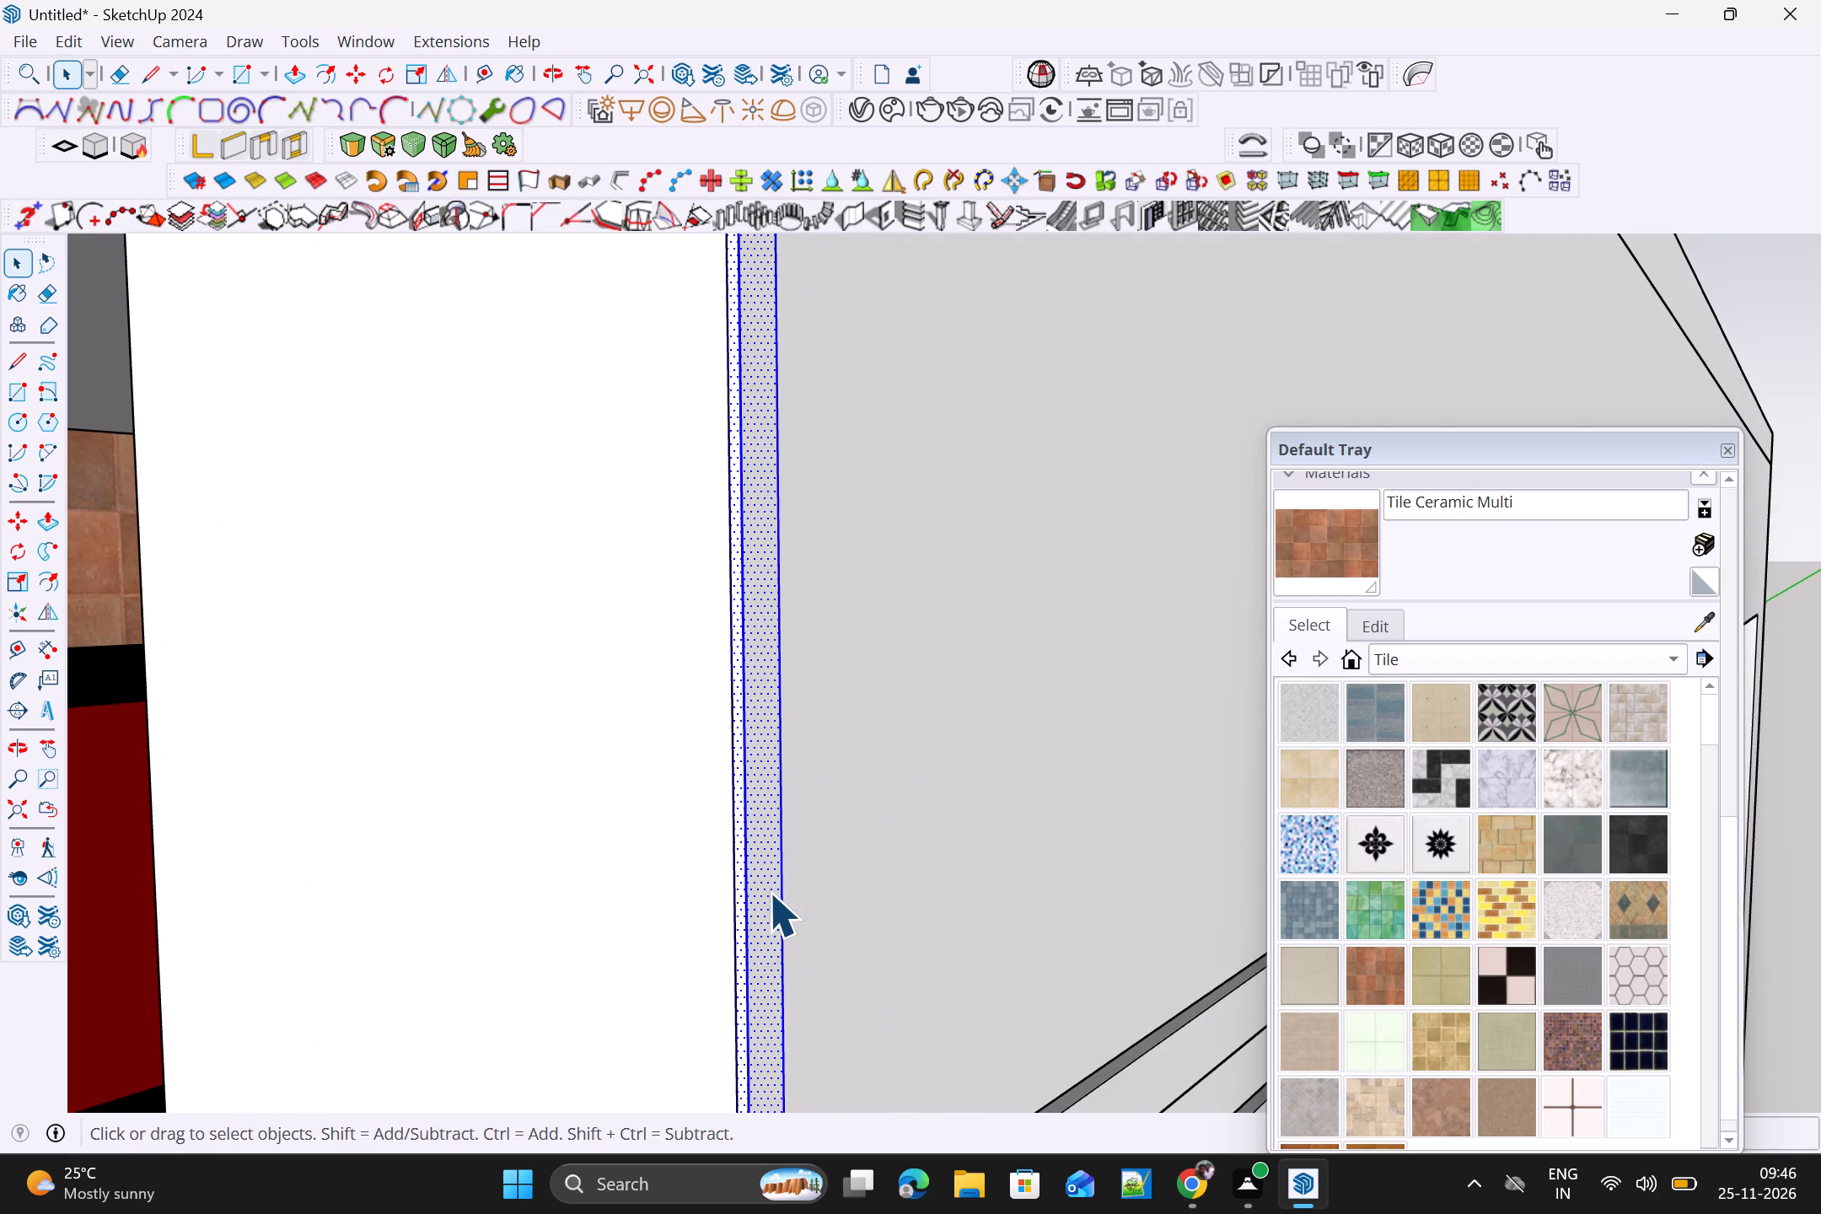
right_click(769, 892)
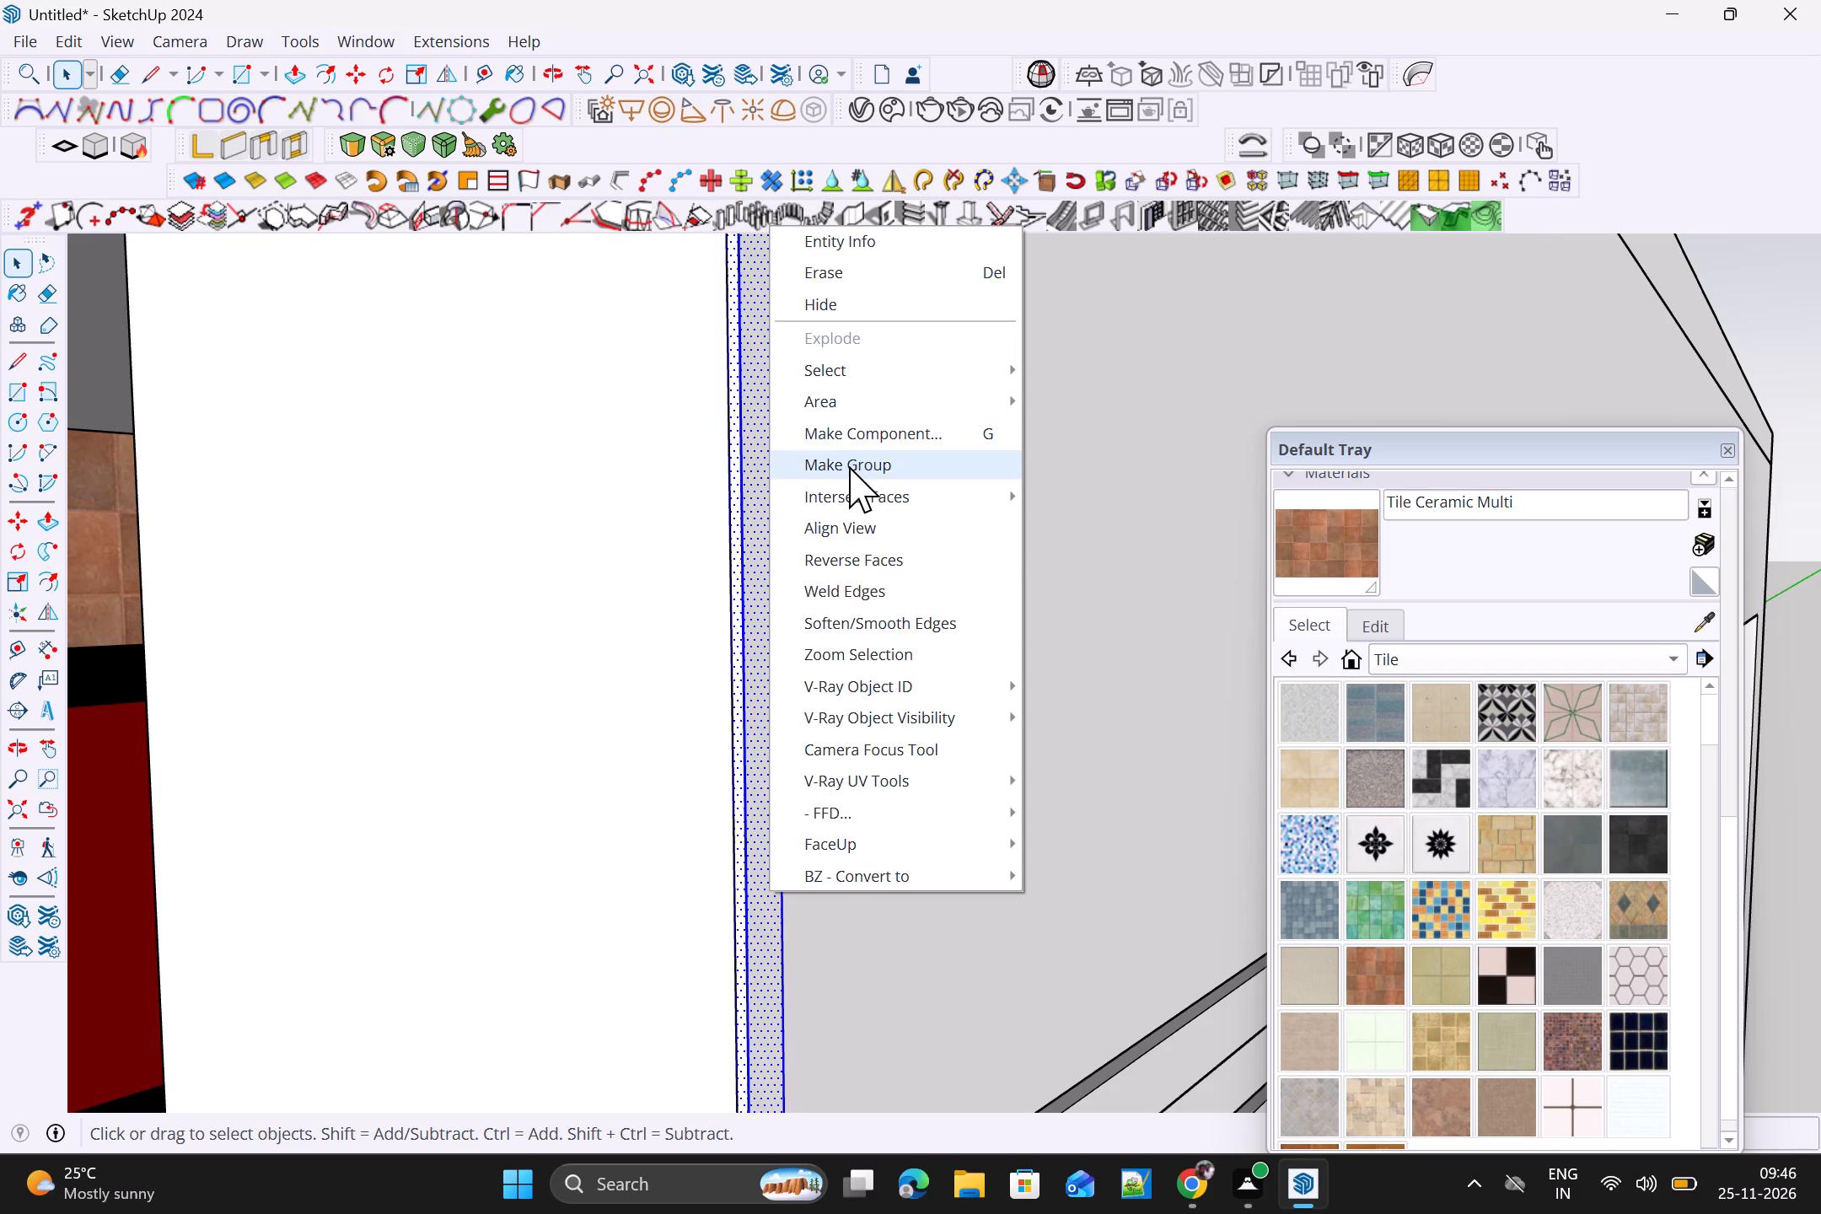
click(849, 464)
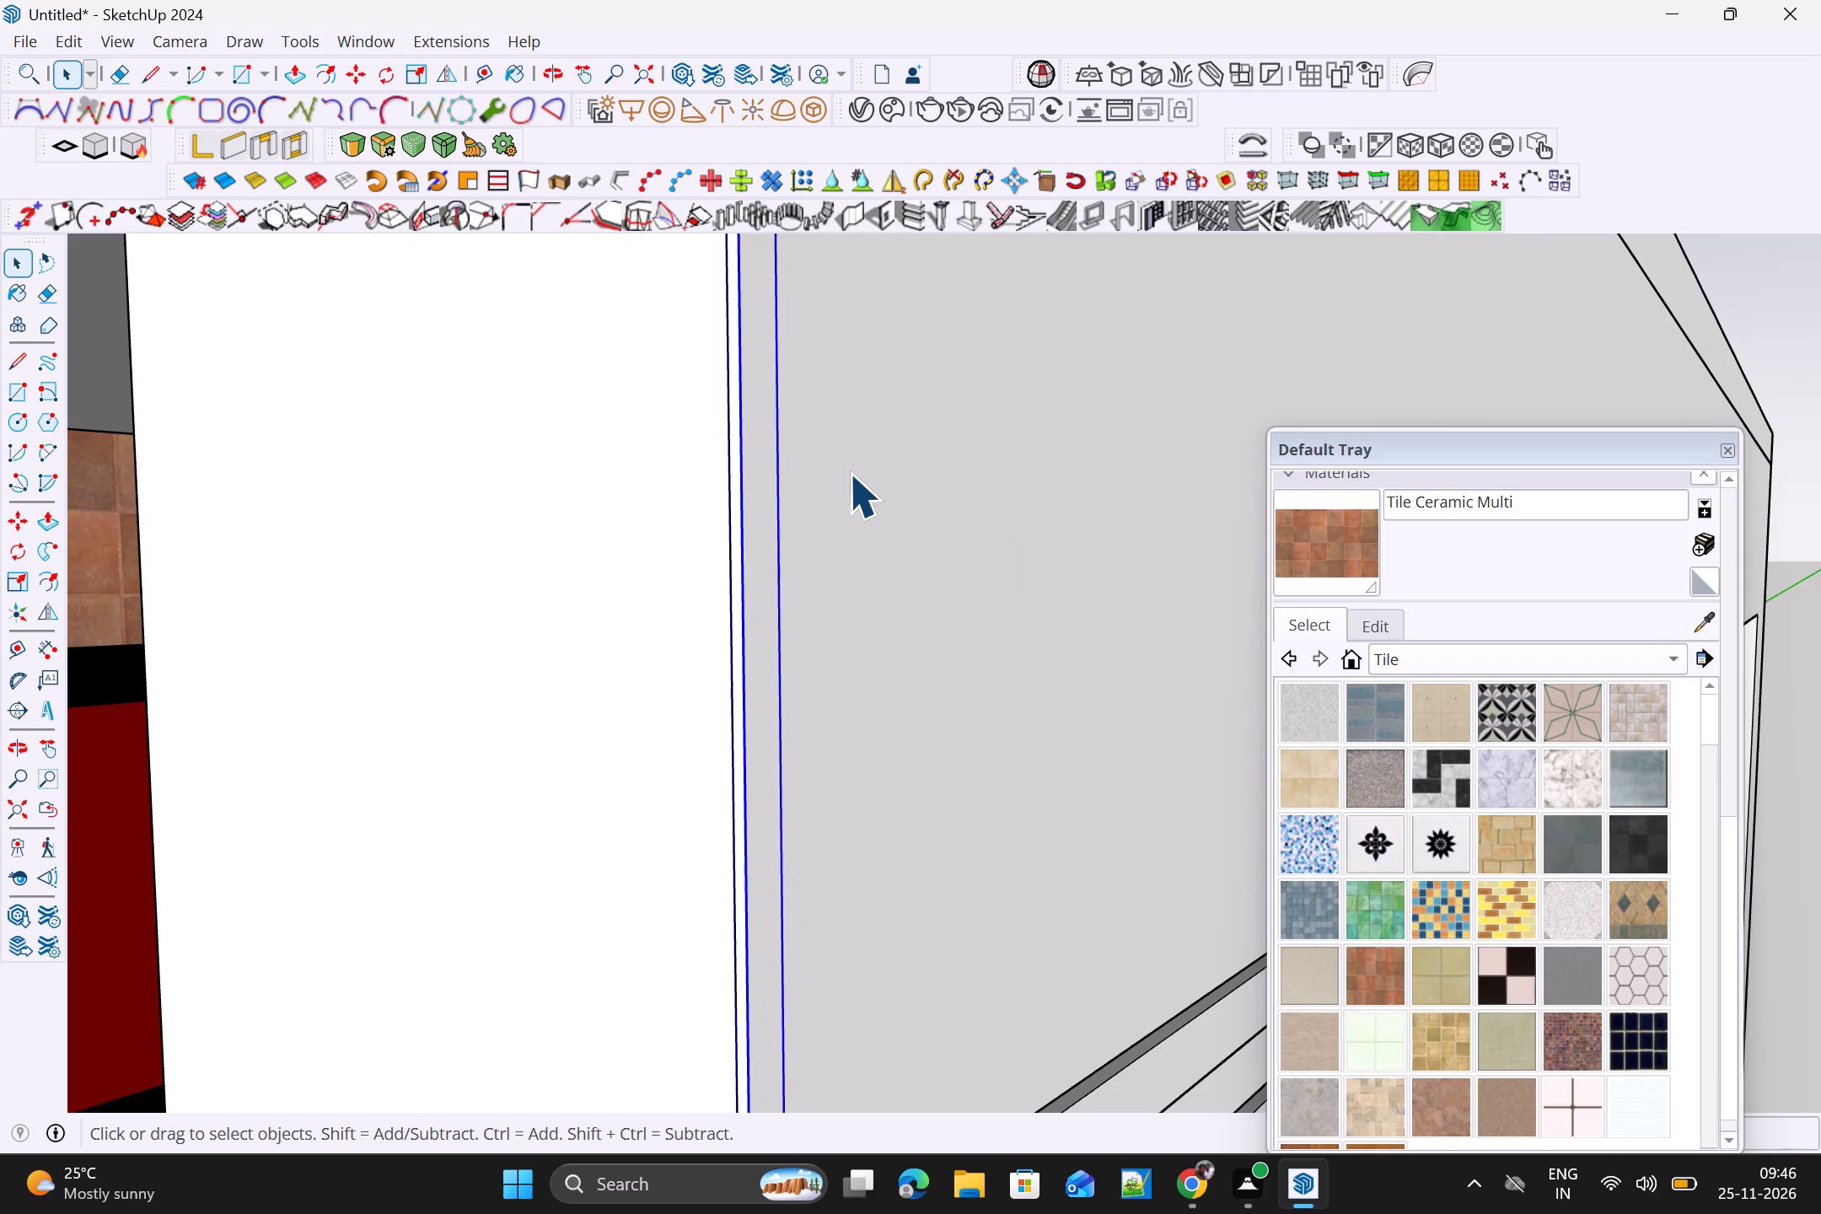
Close the Default Tray and copy the vertical strip group 16' 11 3/8" along the upper band to its opposite end.
scroll(849, 473, down, 9)
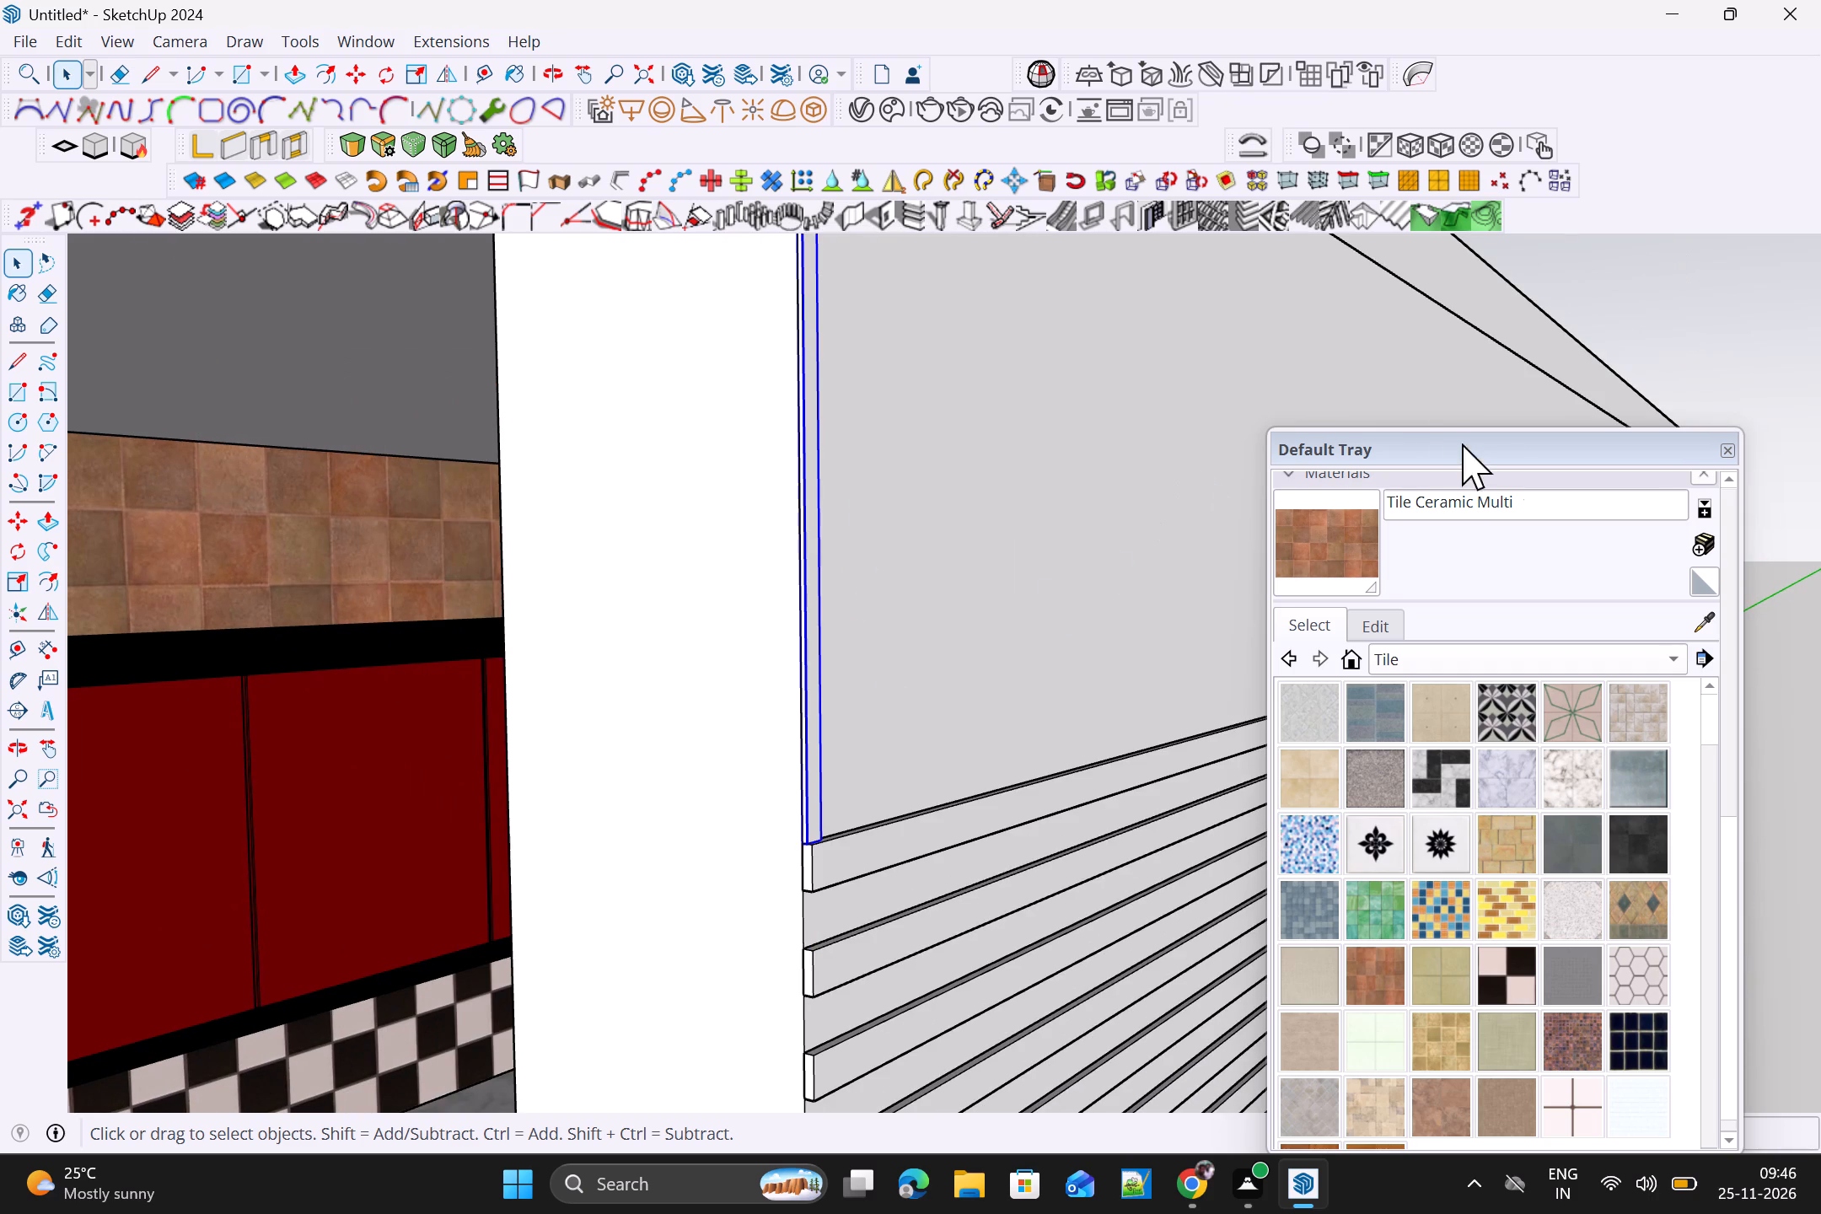
click(1727, 448)
scroll(1478, 714, down, 3)
middle_drag(1507, 733, 1042, 715)
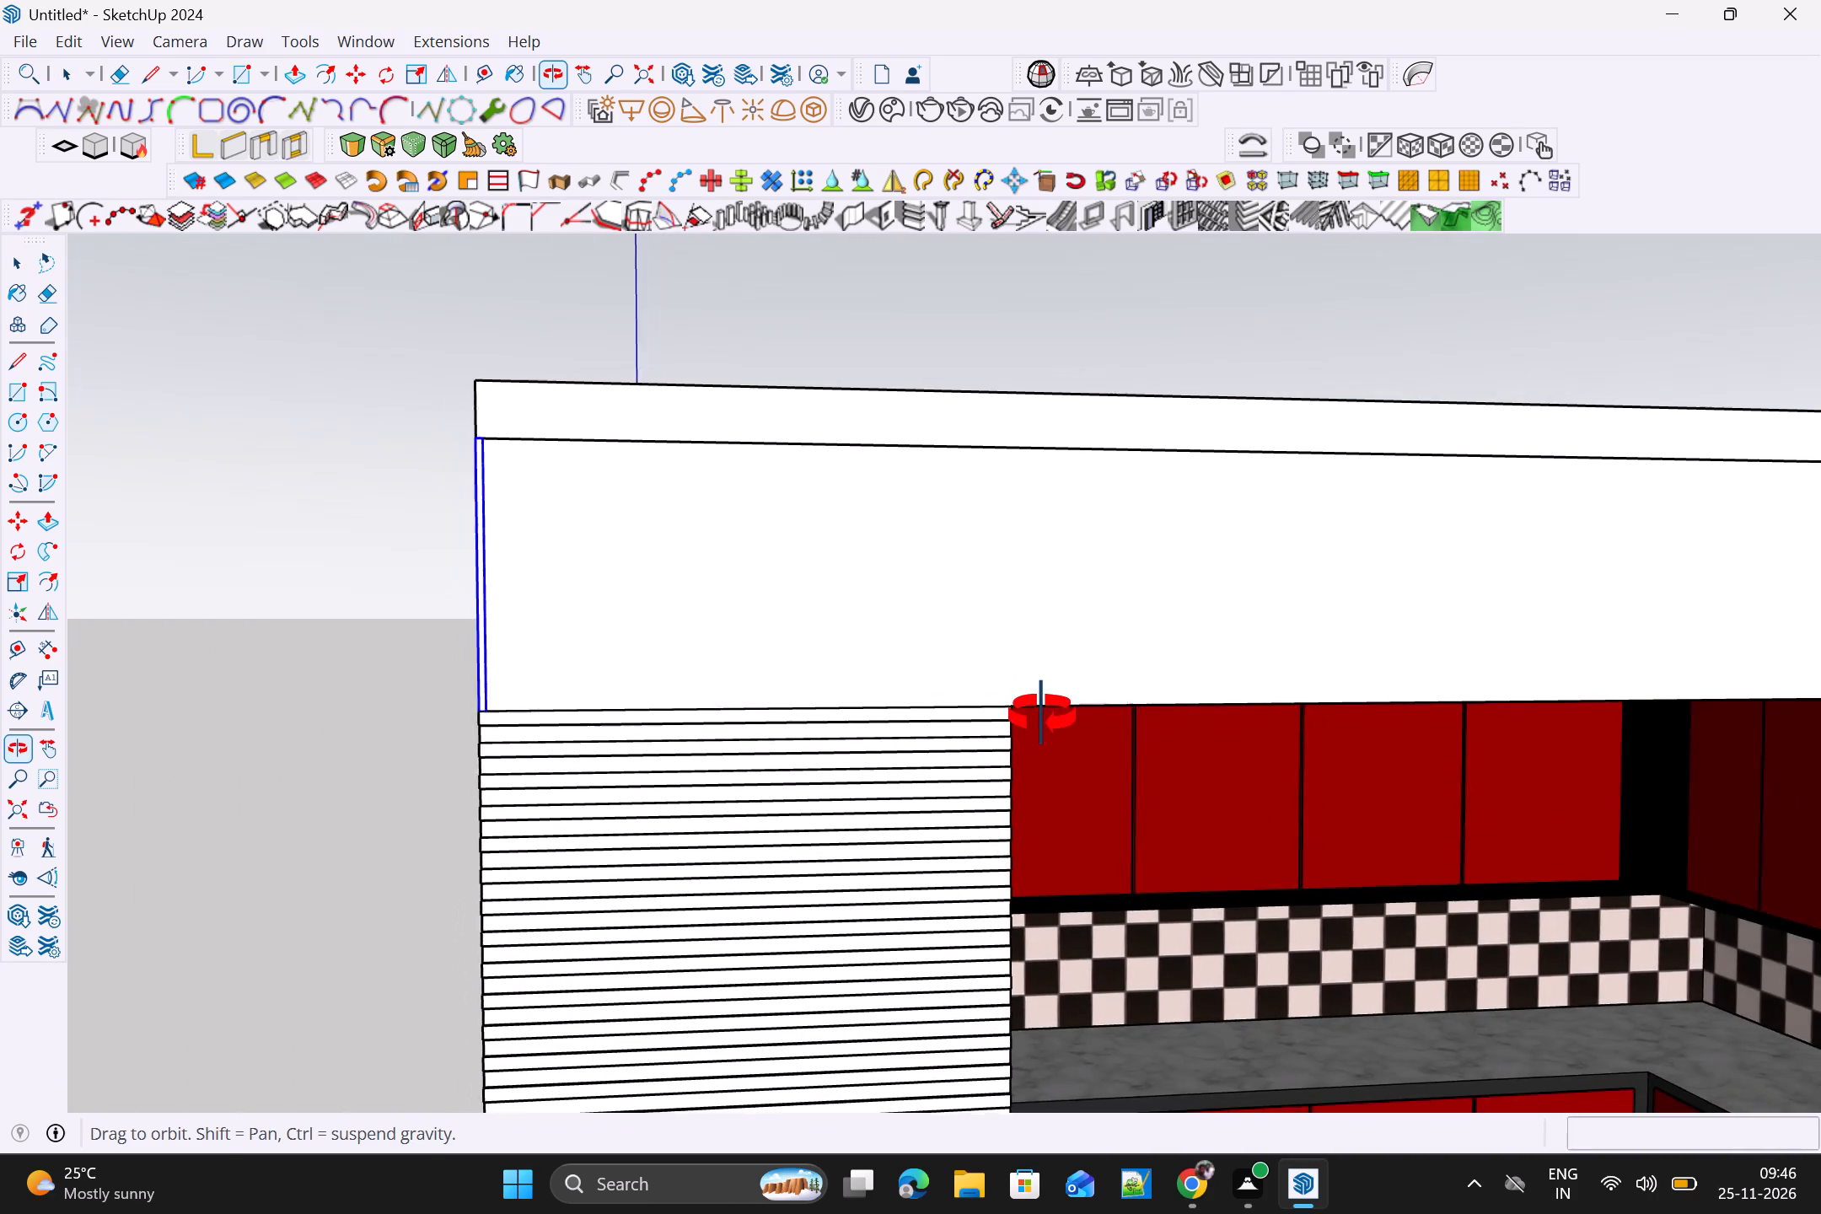
middle_drag(1042, 715, 1057, 722)
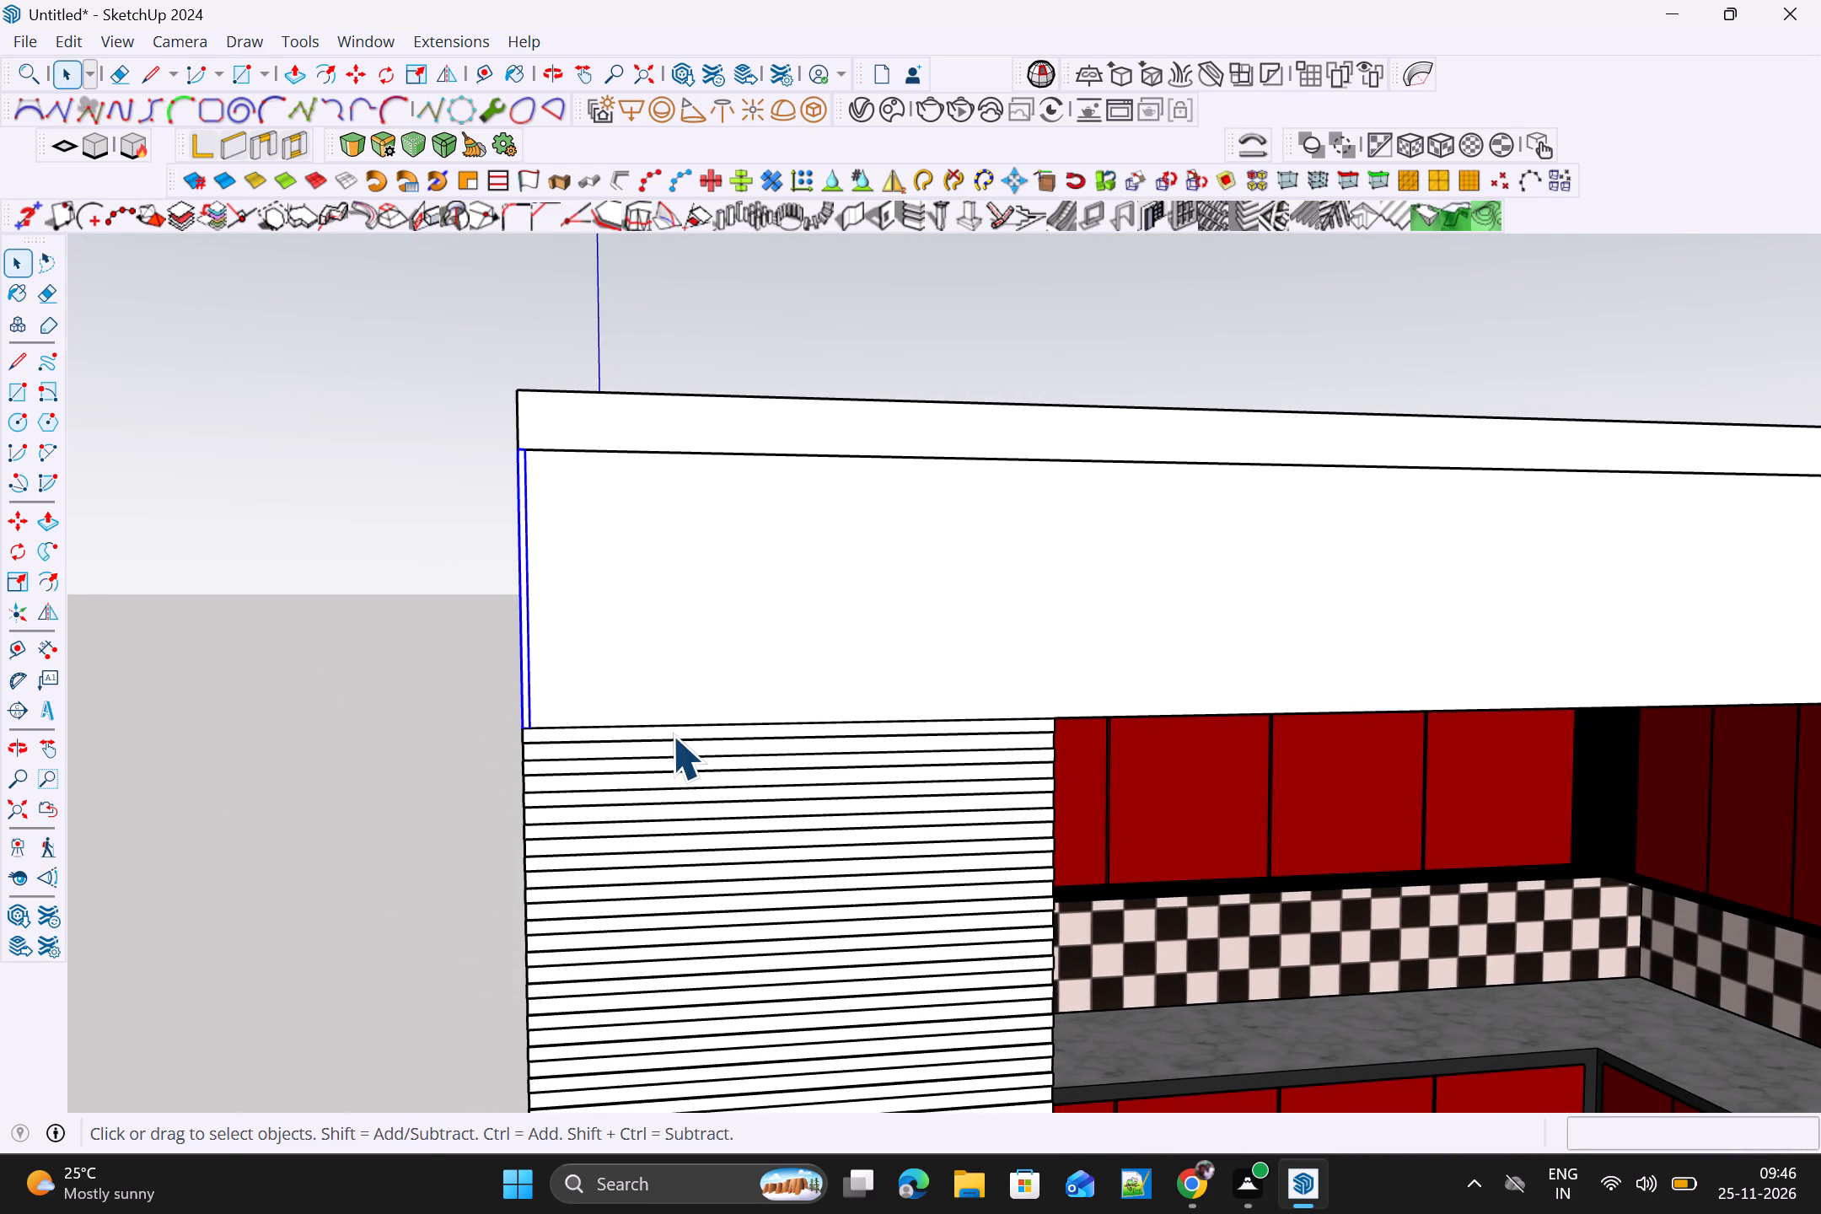
key(m)
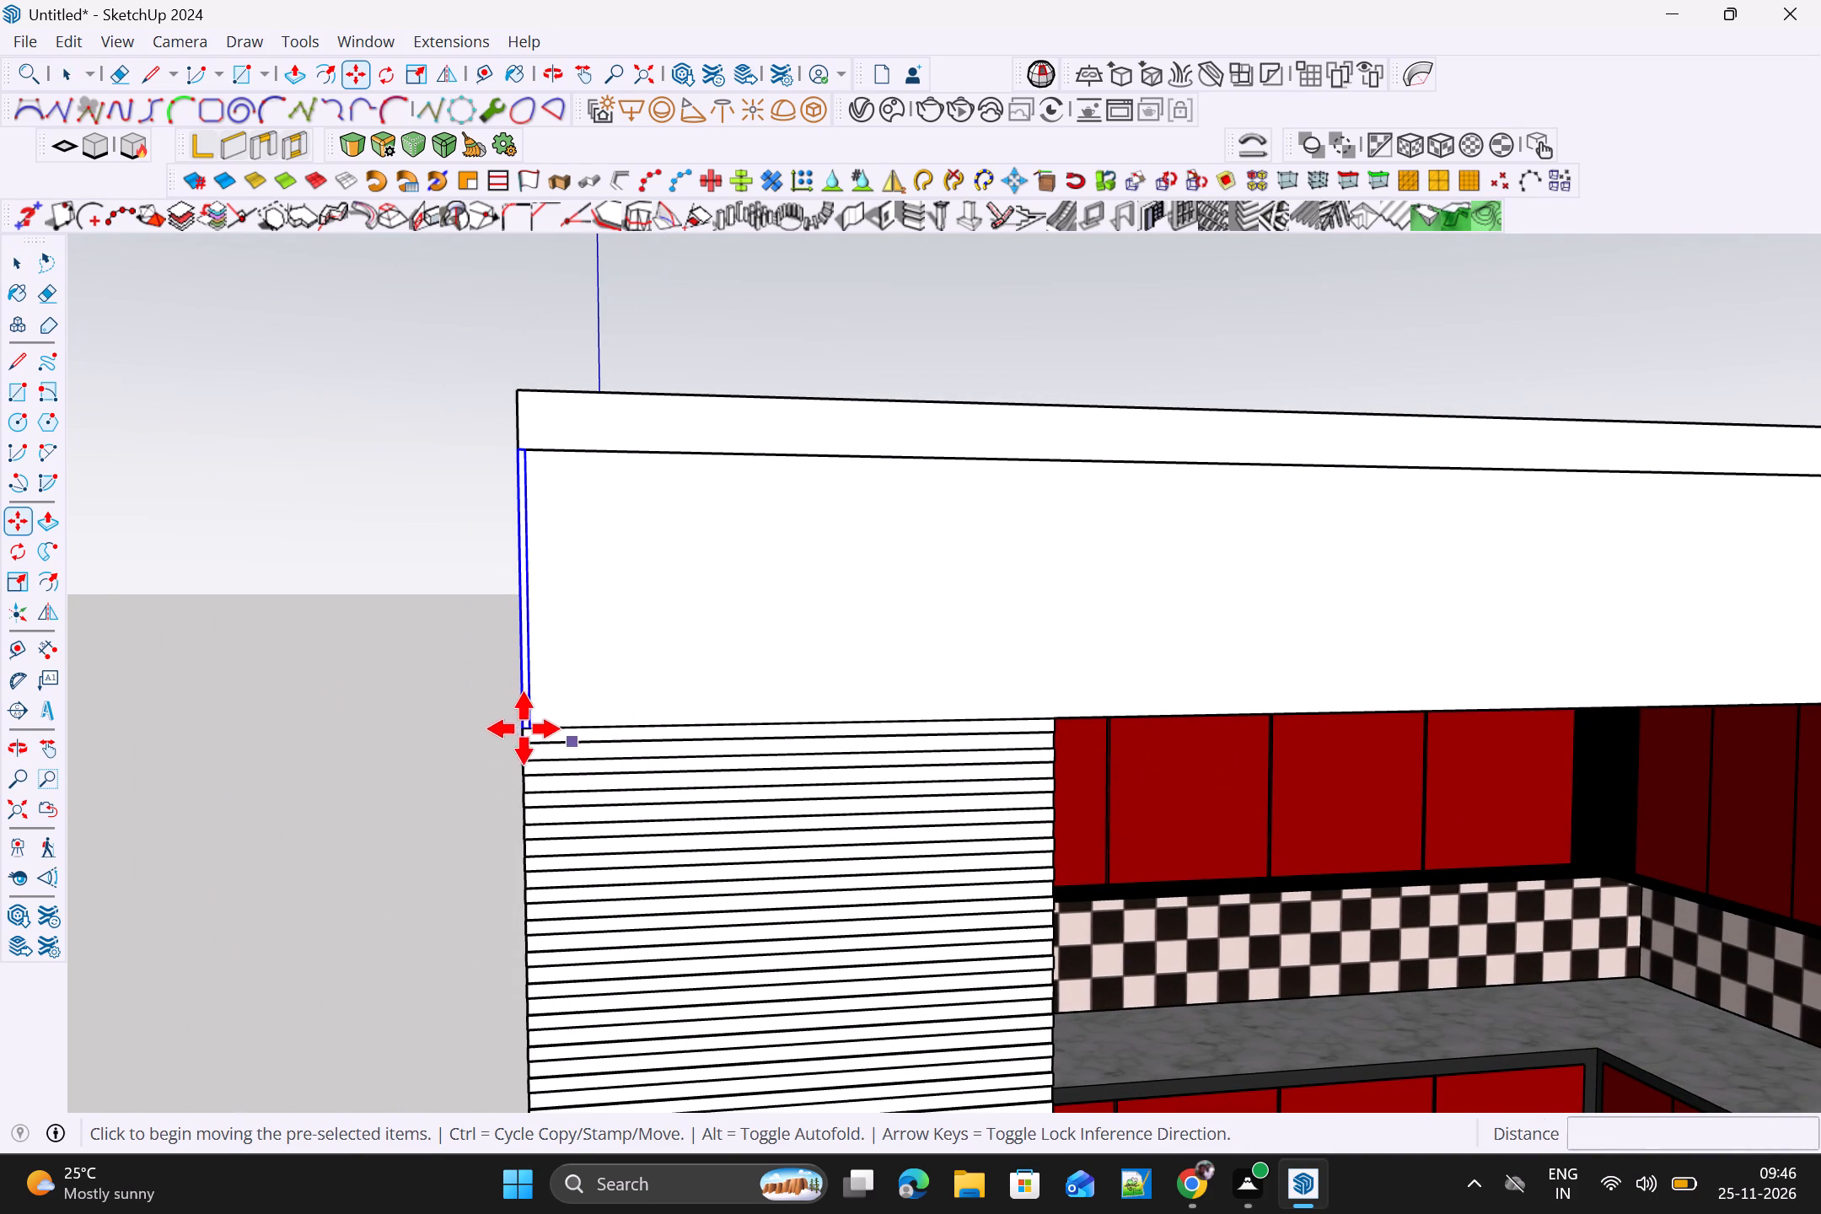
click(521, 726)
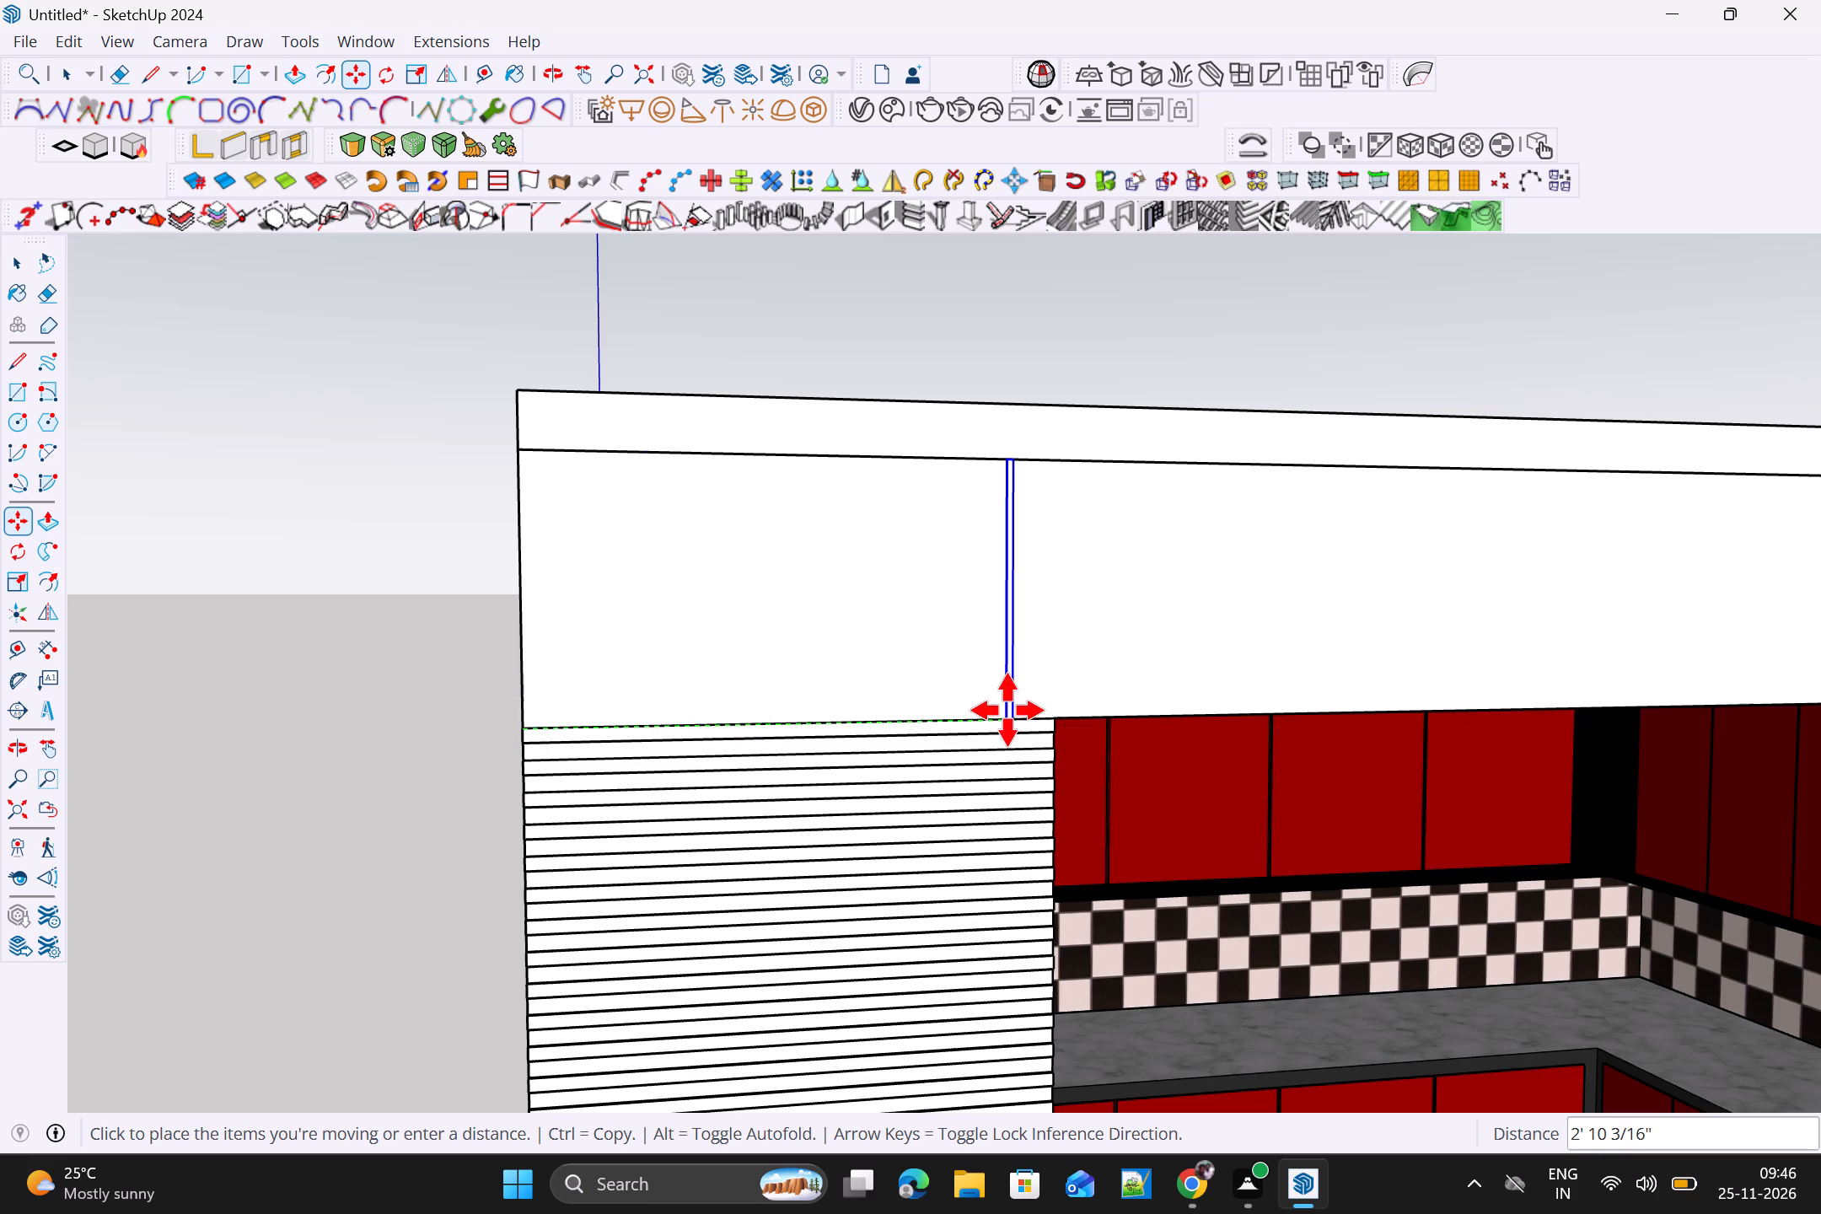
scroll(1150, 712, down, 5)
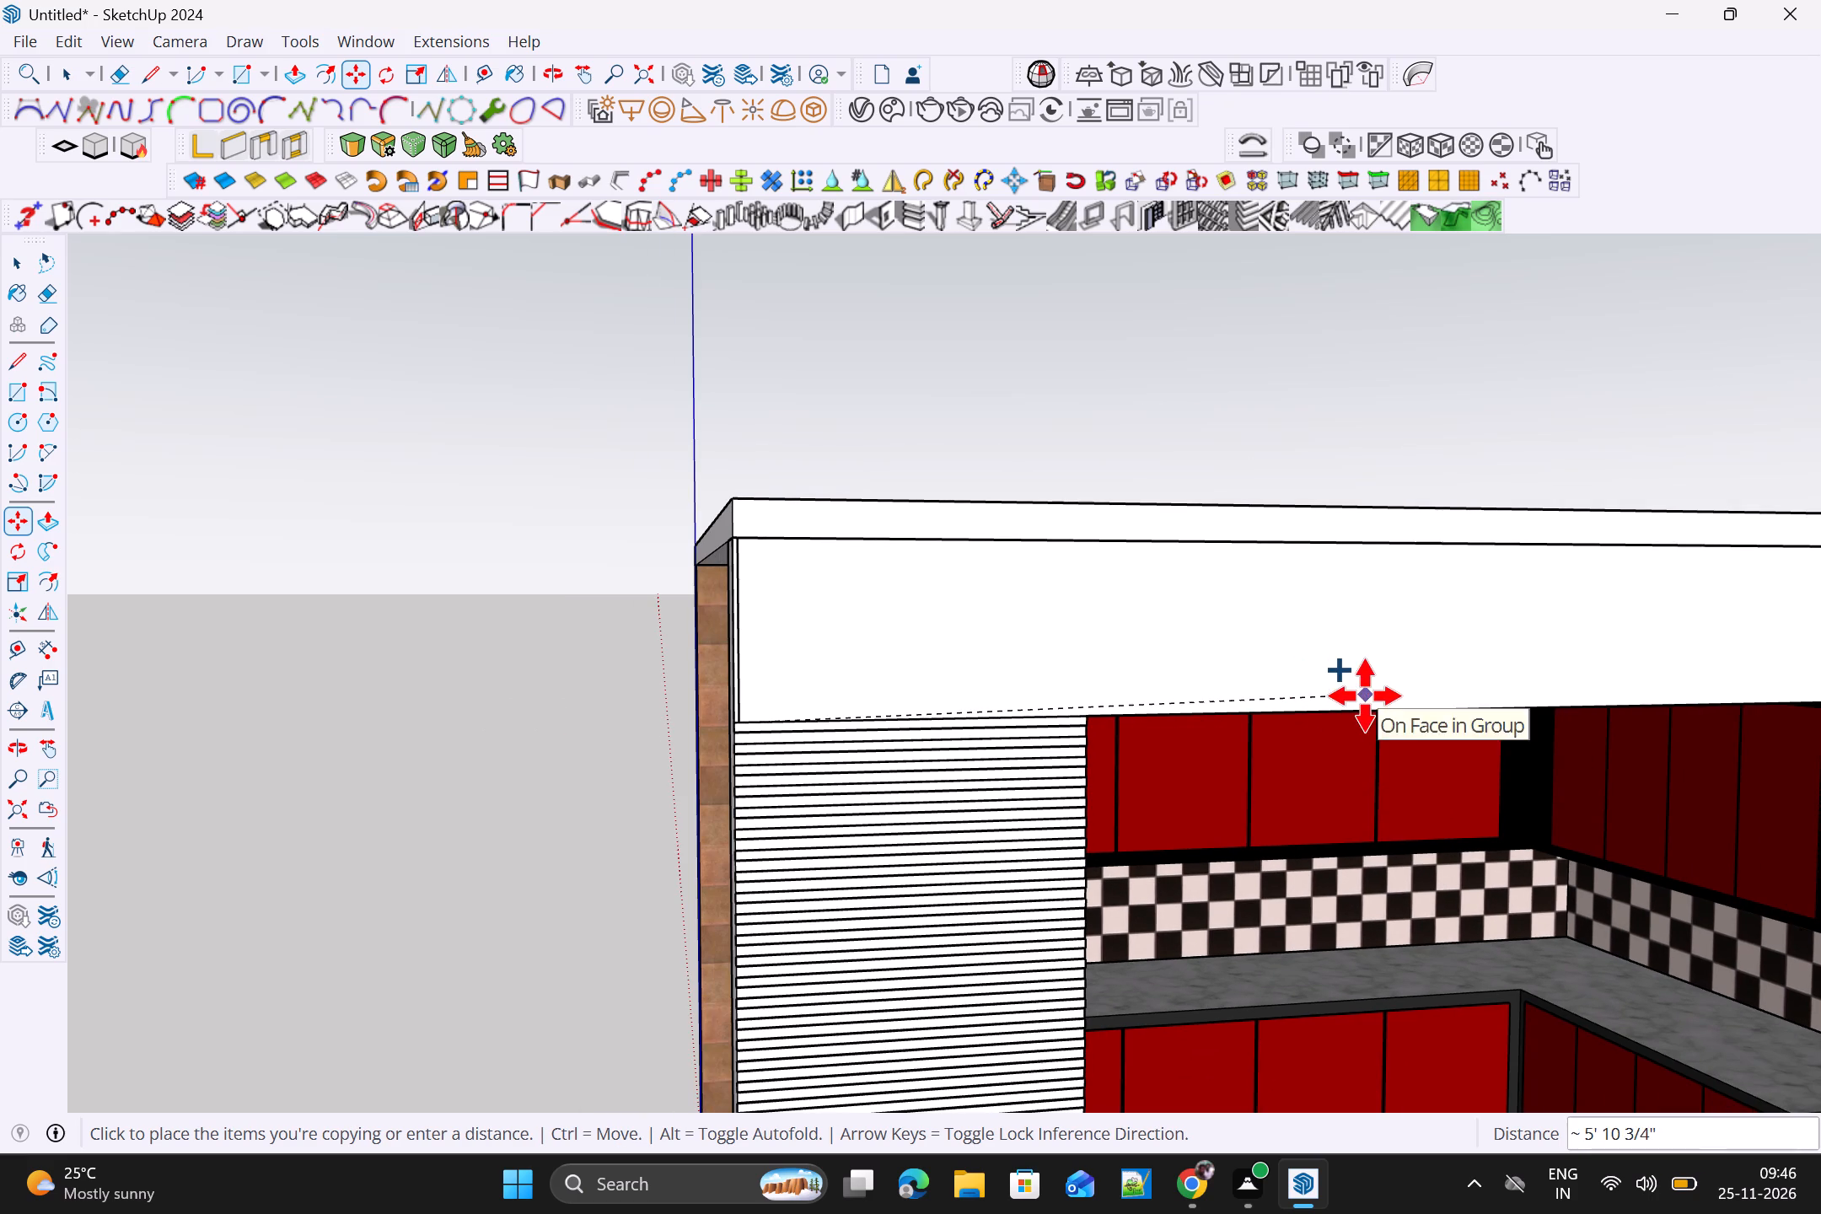
shift+middle_drag(1501, 696, 737, 660)
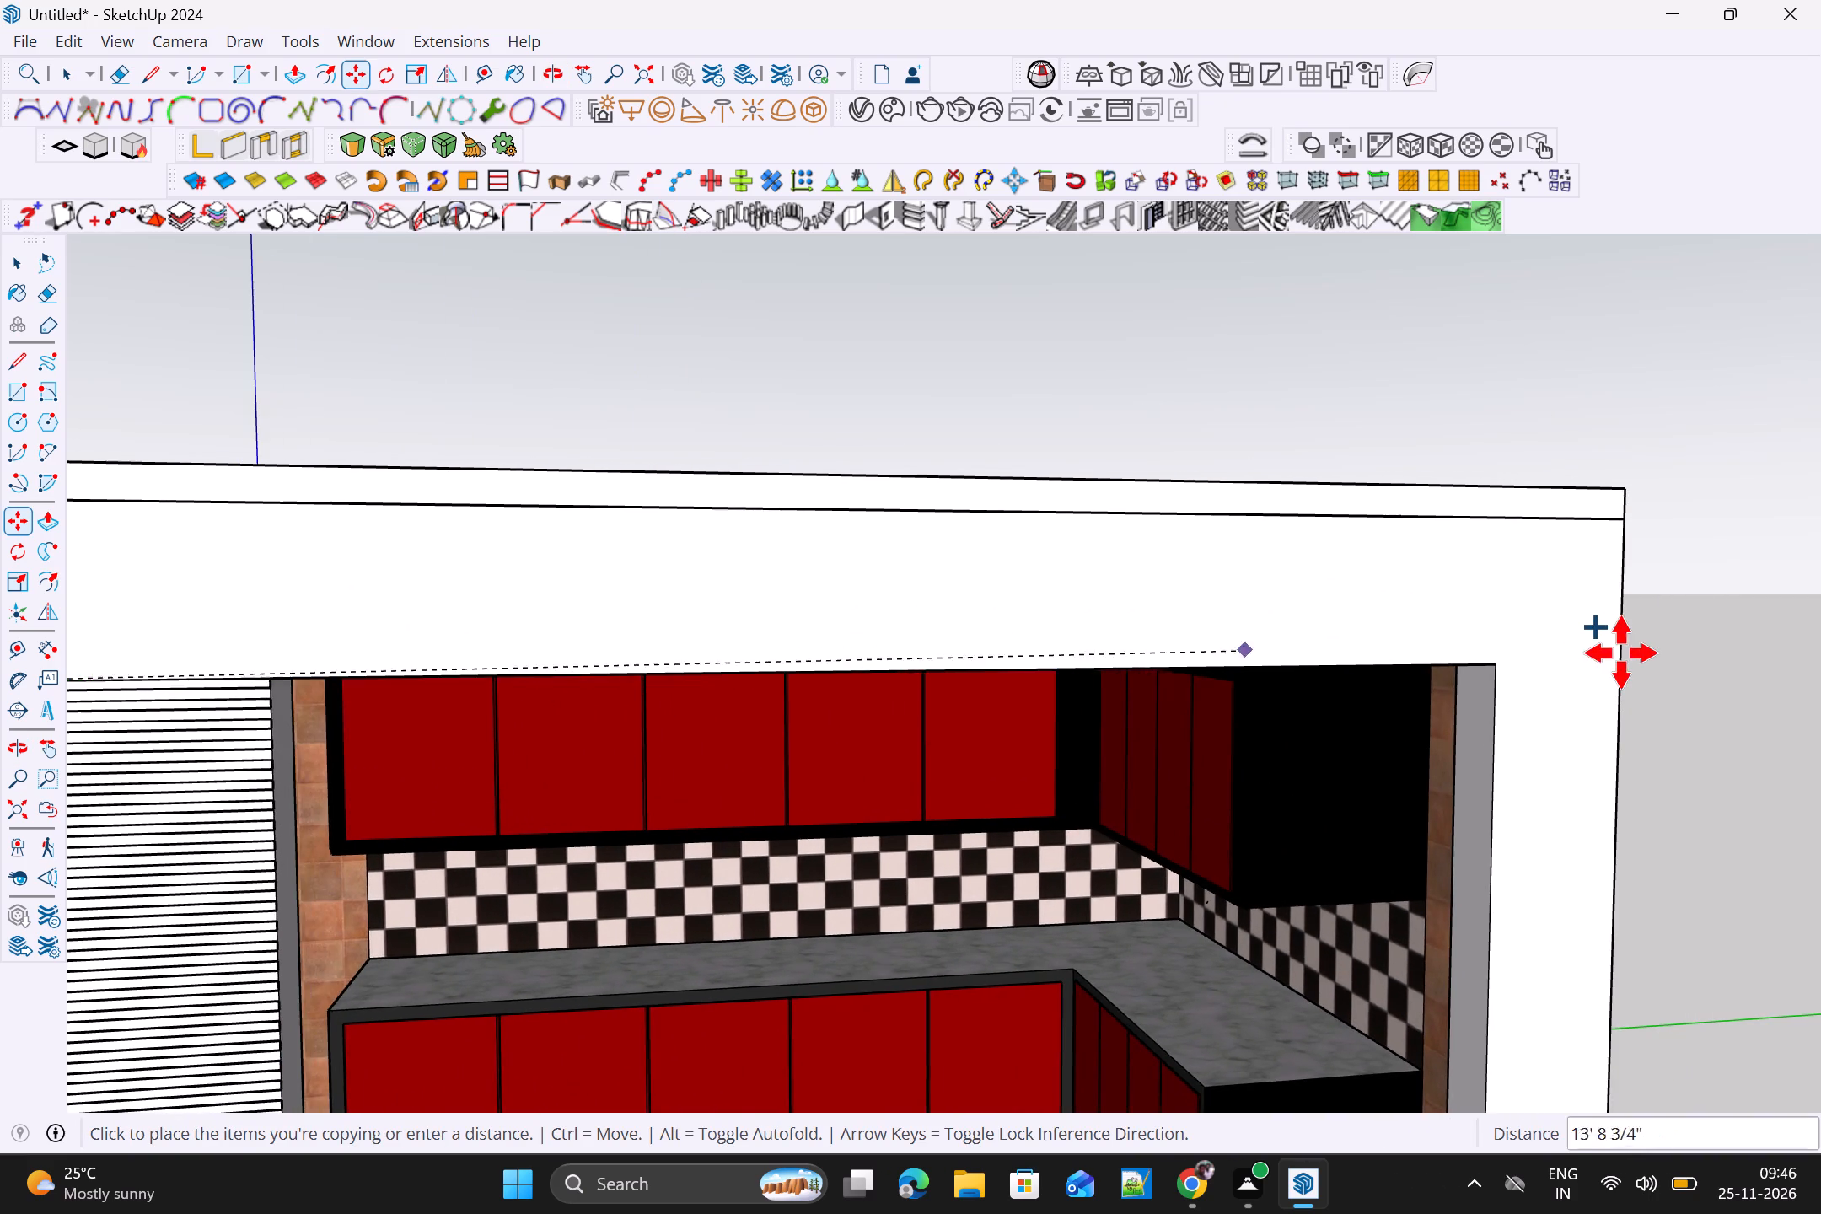
scroll(1621, 653, up, 4)
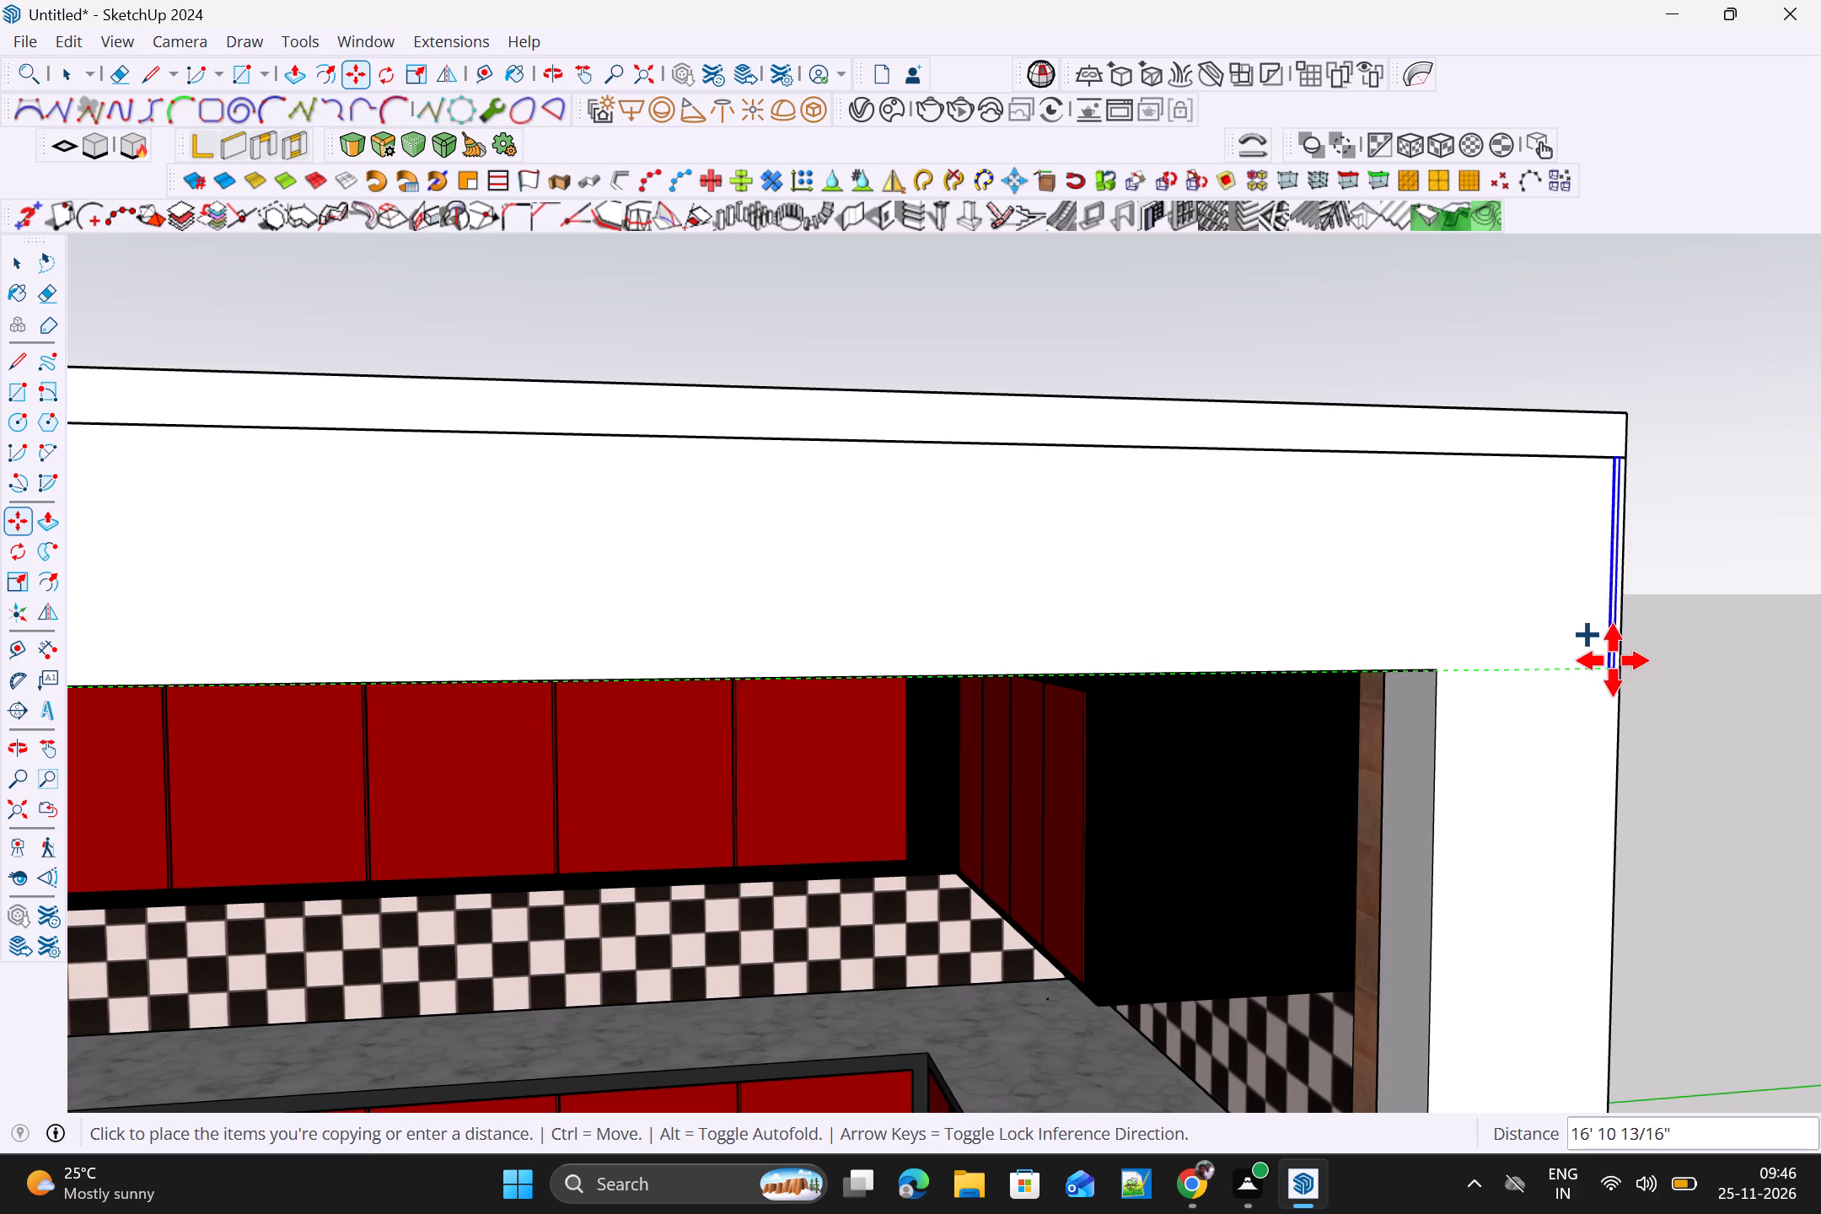
scroll(1613, 660, up, 6)
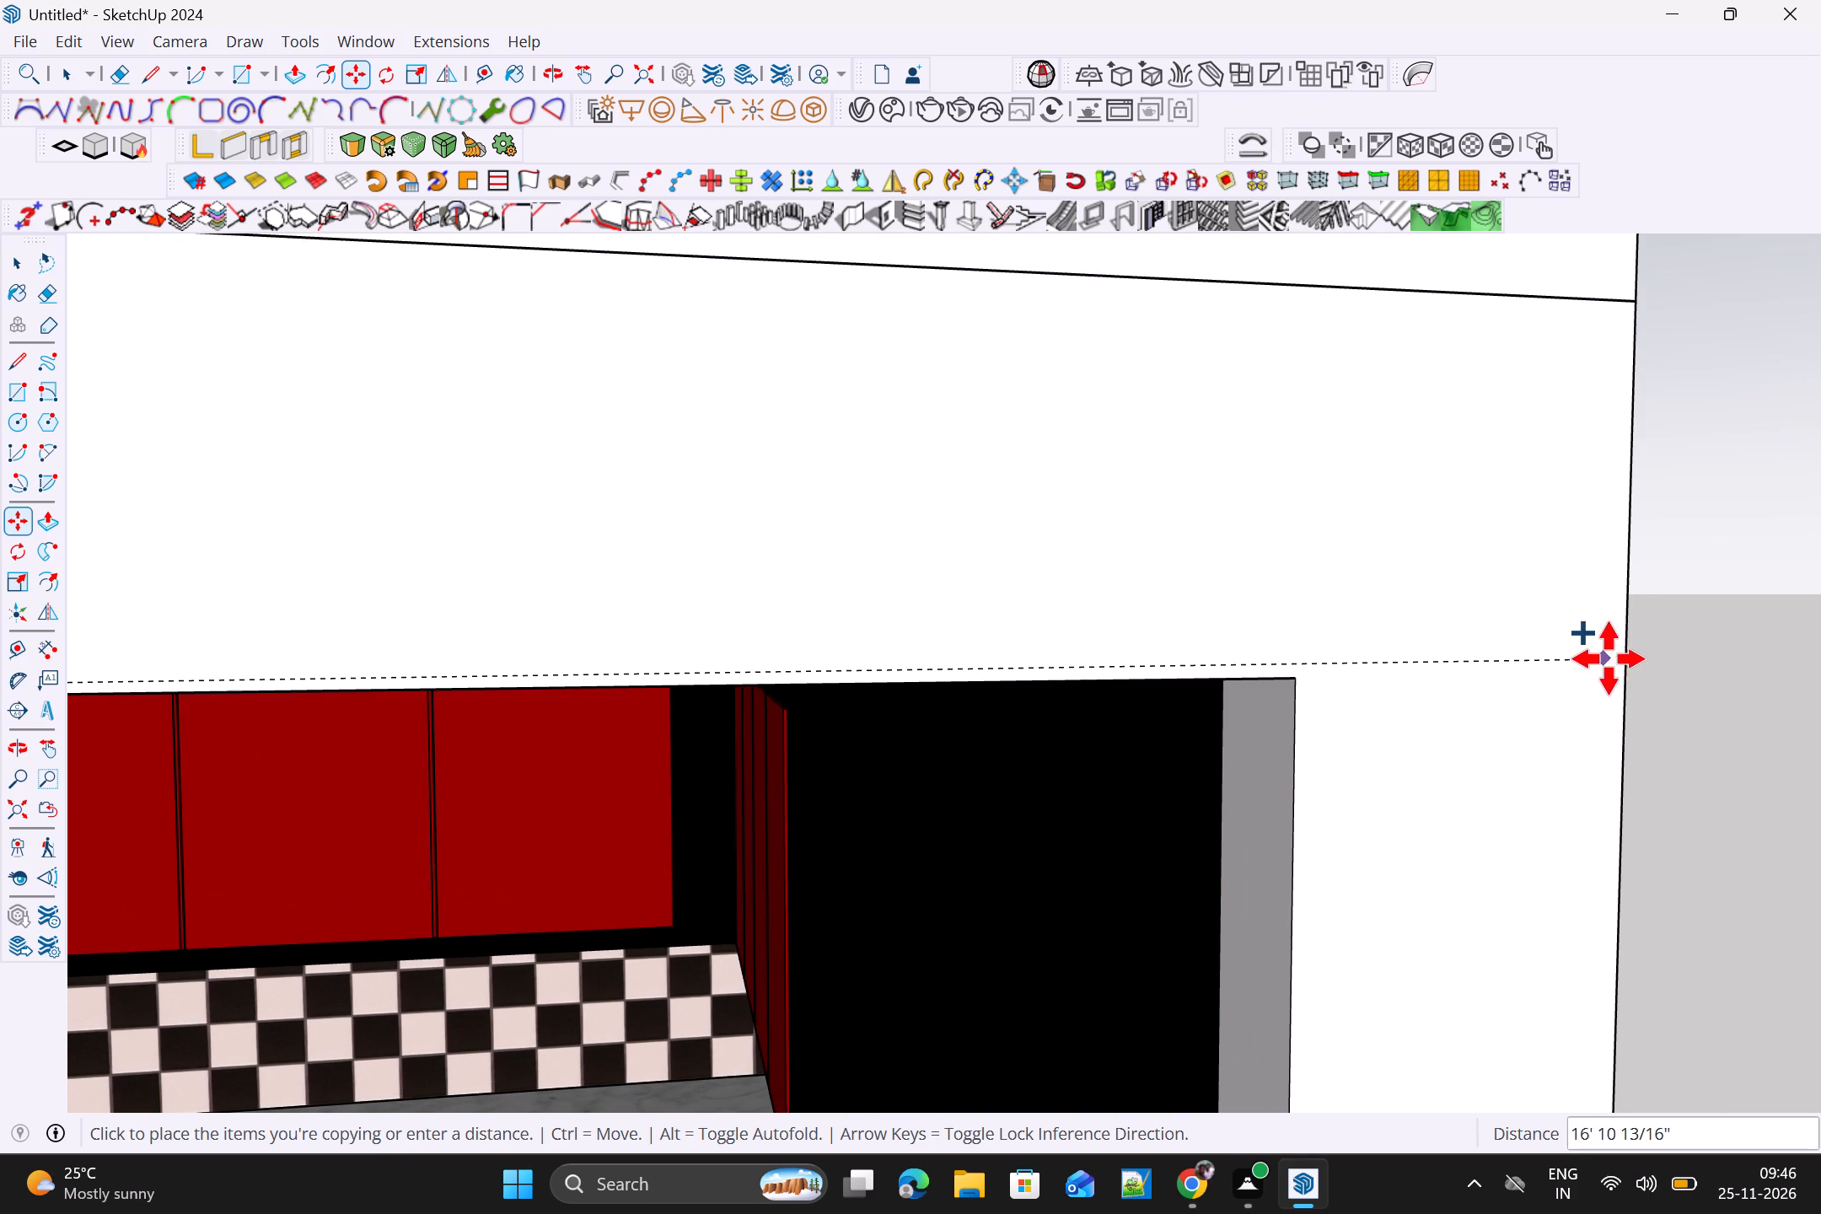
scroll(1609, 663, up, 1)
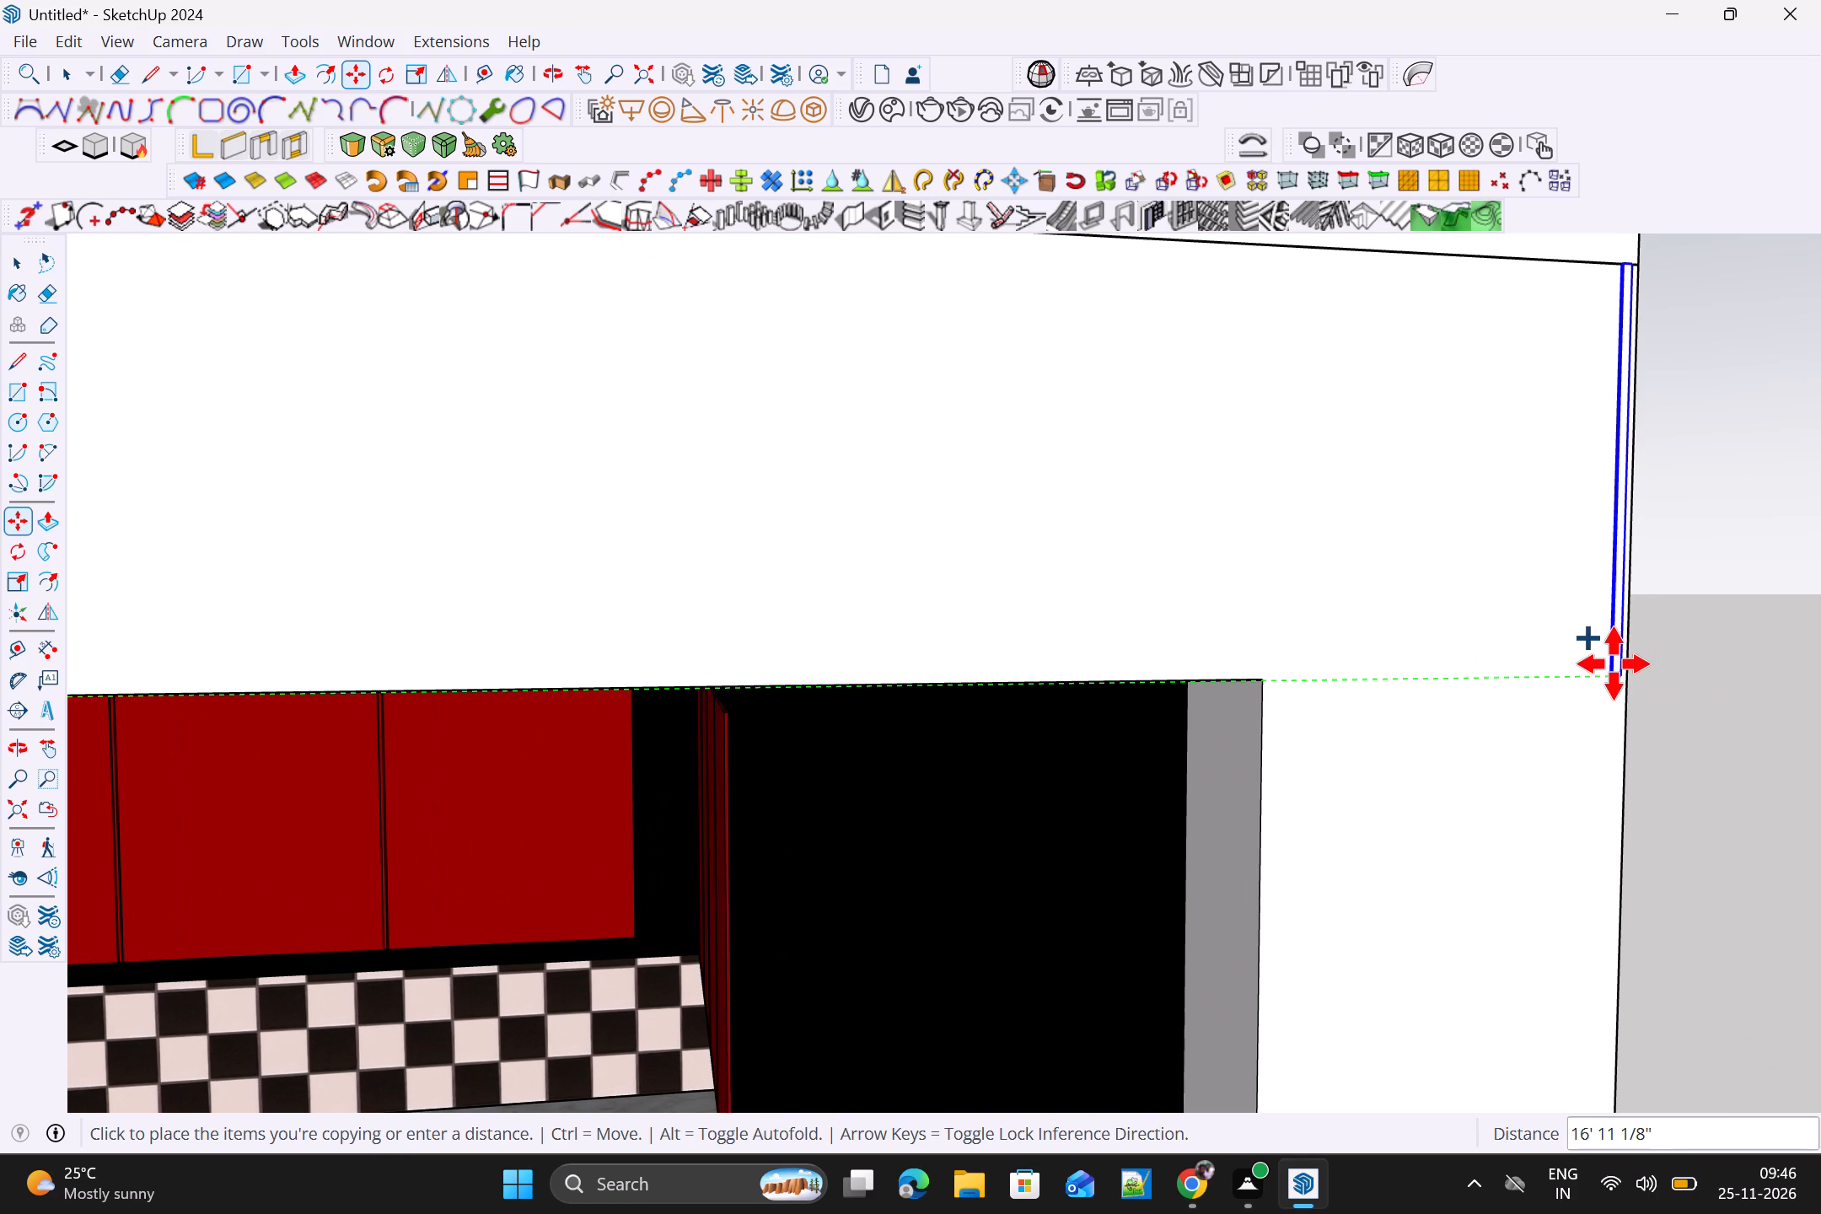
click(1620, 663)
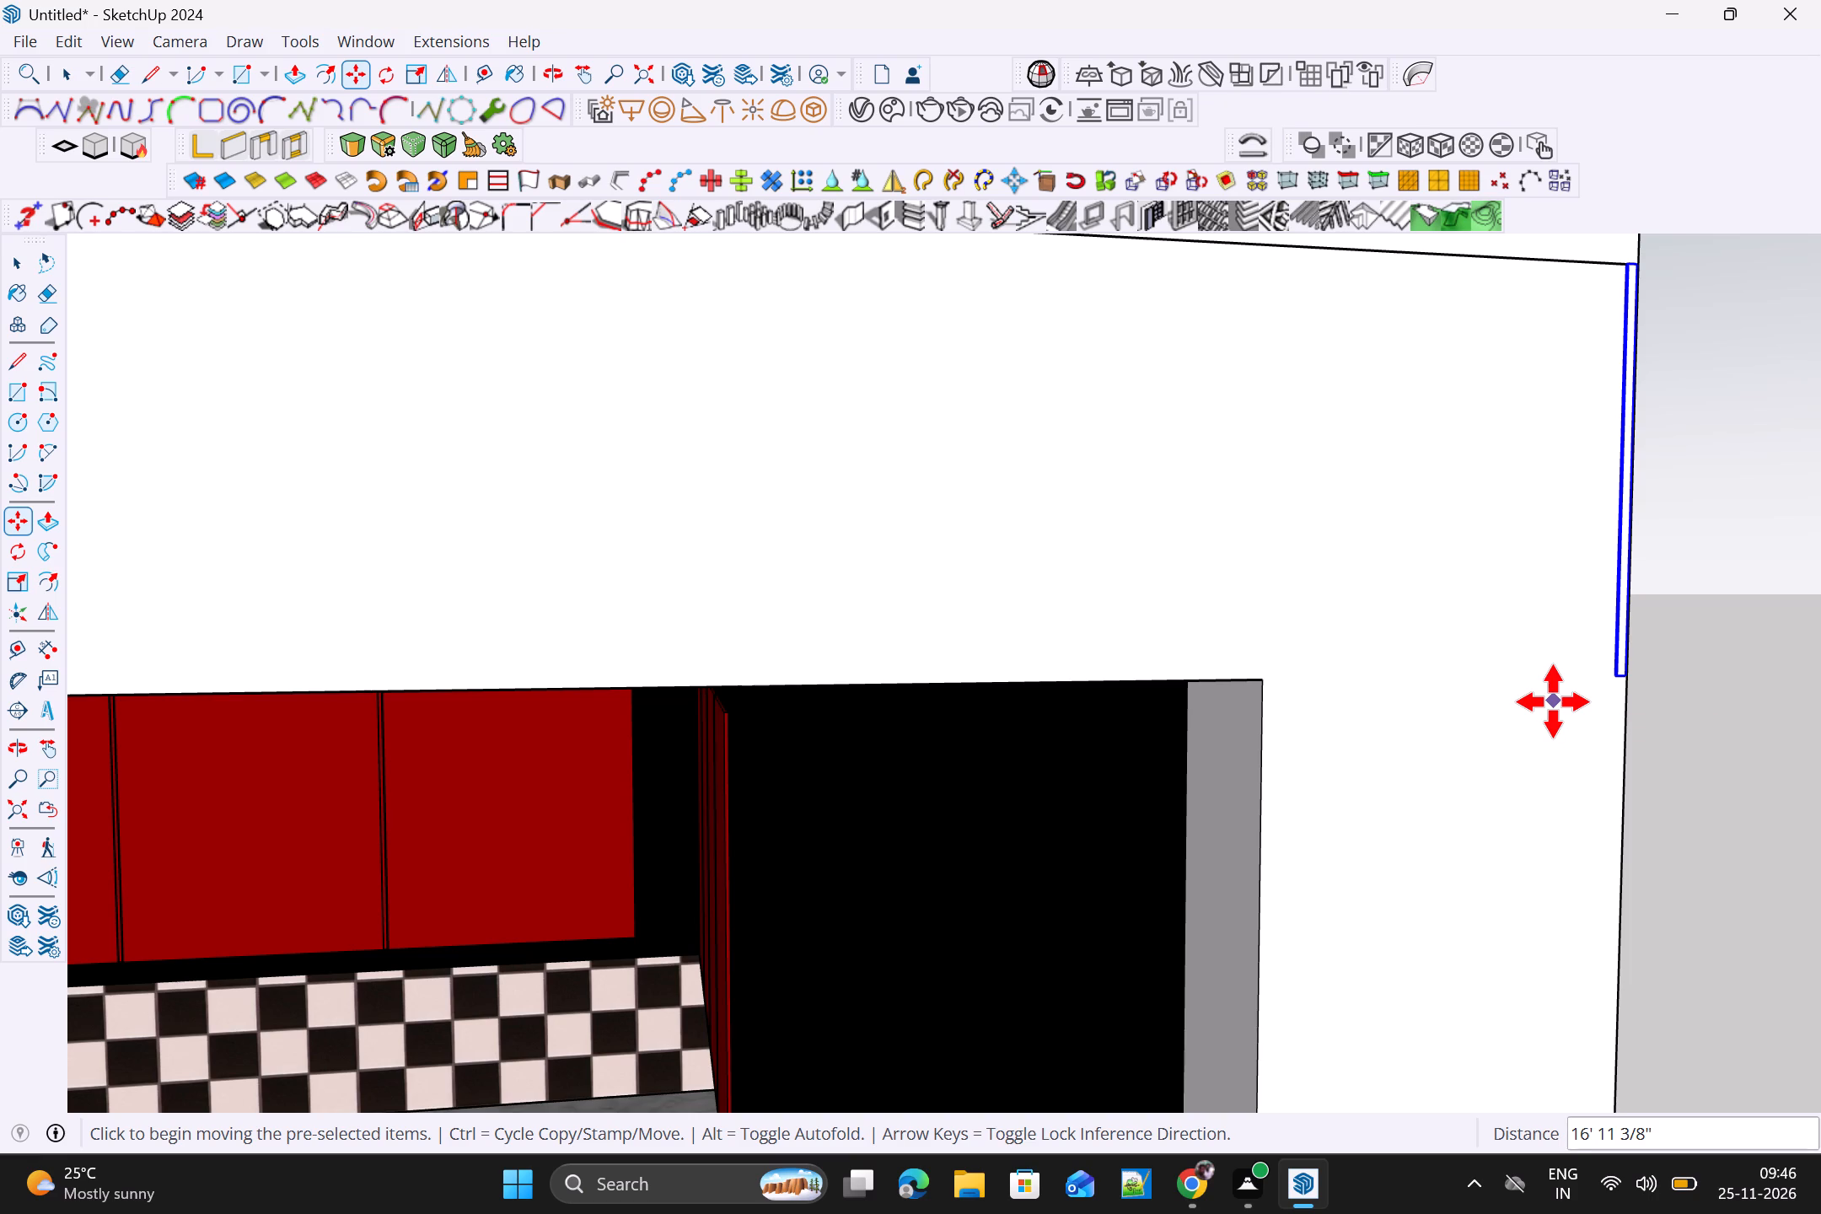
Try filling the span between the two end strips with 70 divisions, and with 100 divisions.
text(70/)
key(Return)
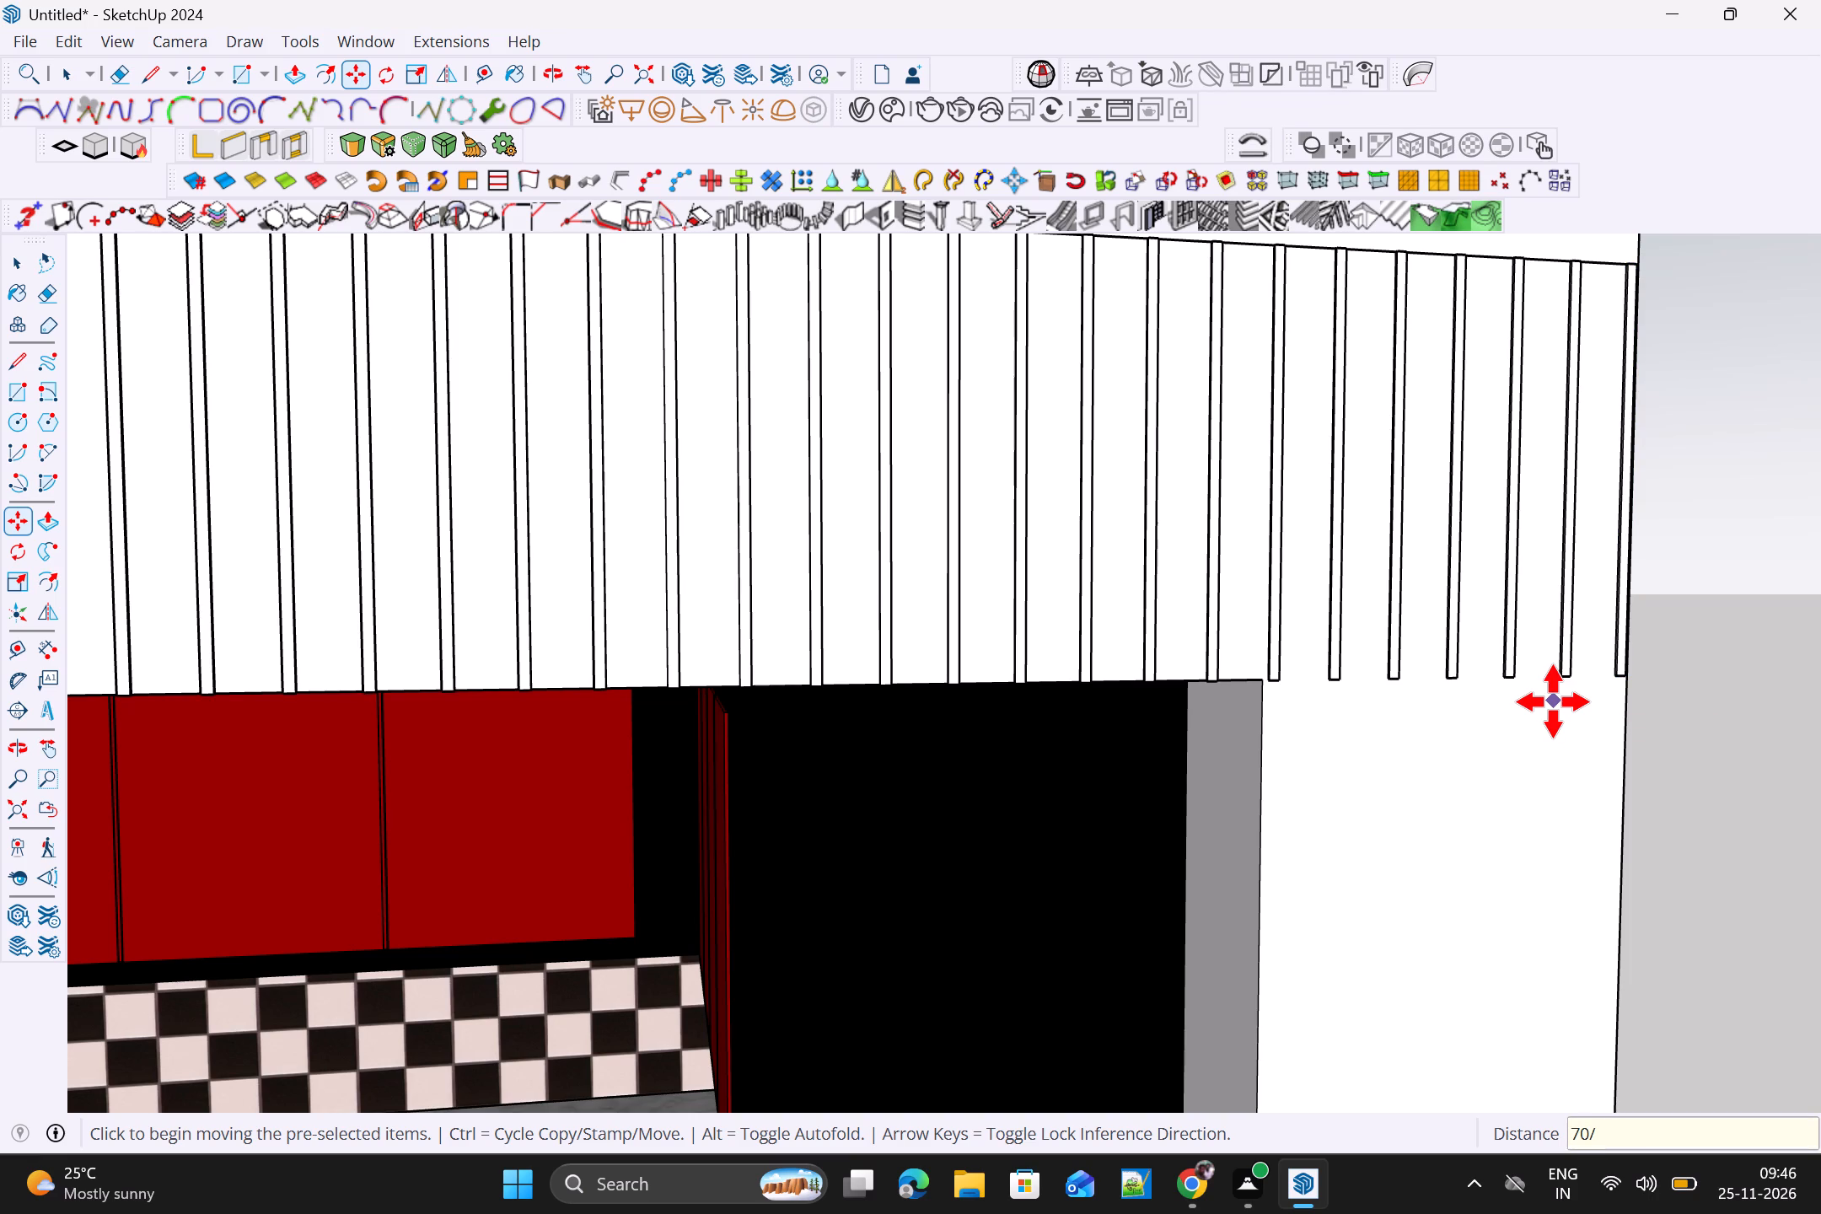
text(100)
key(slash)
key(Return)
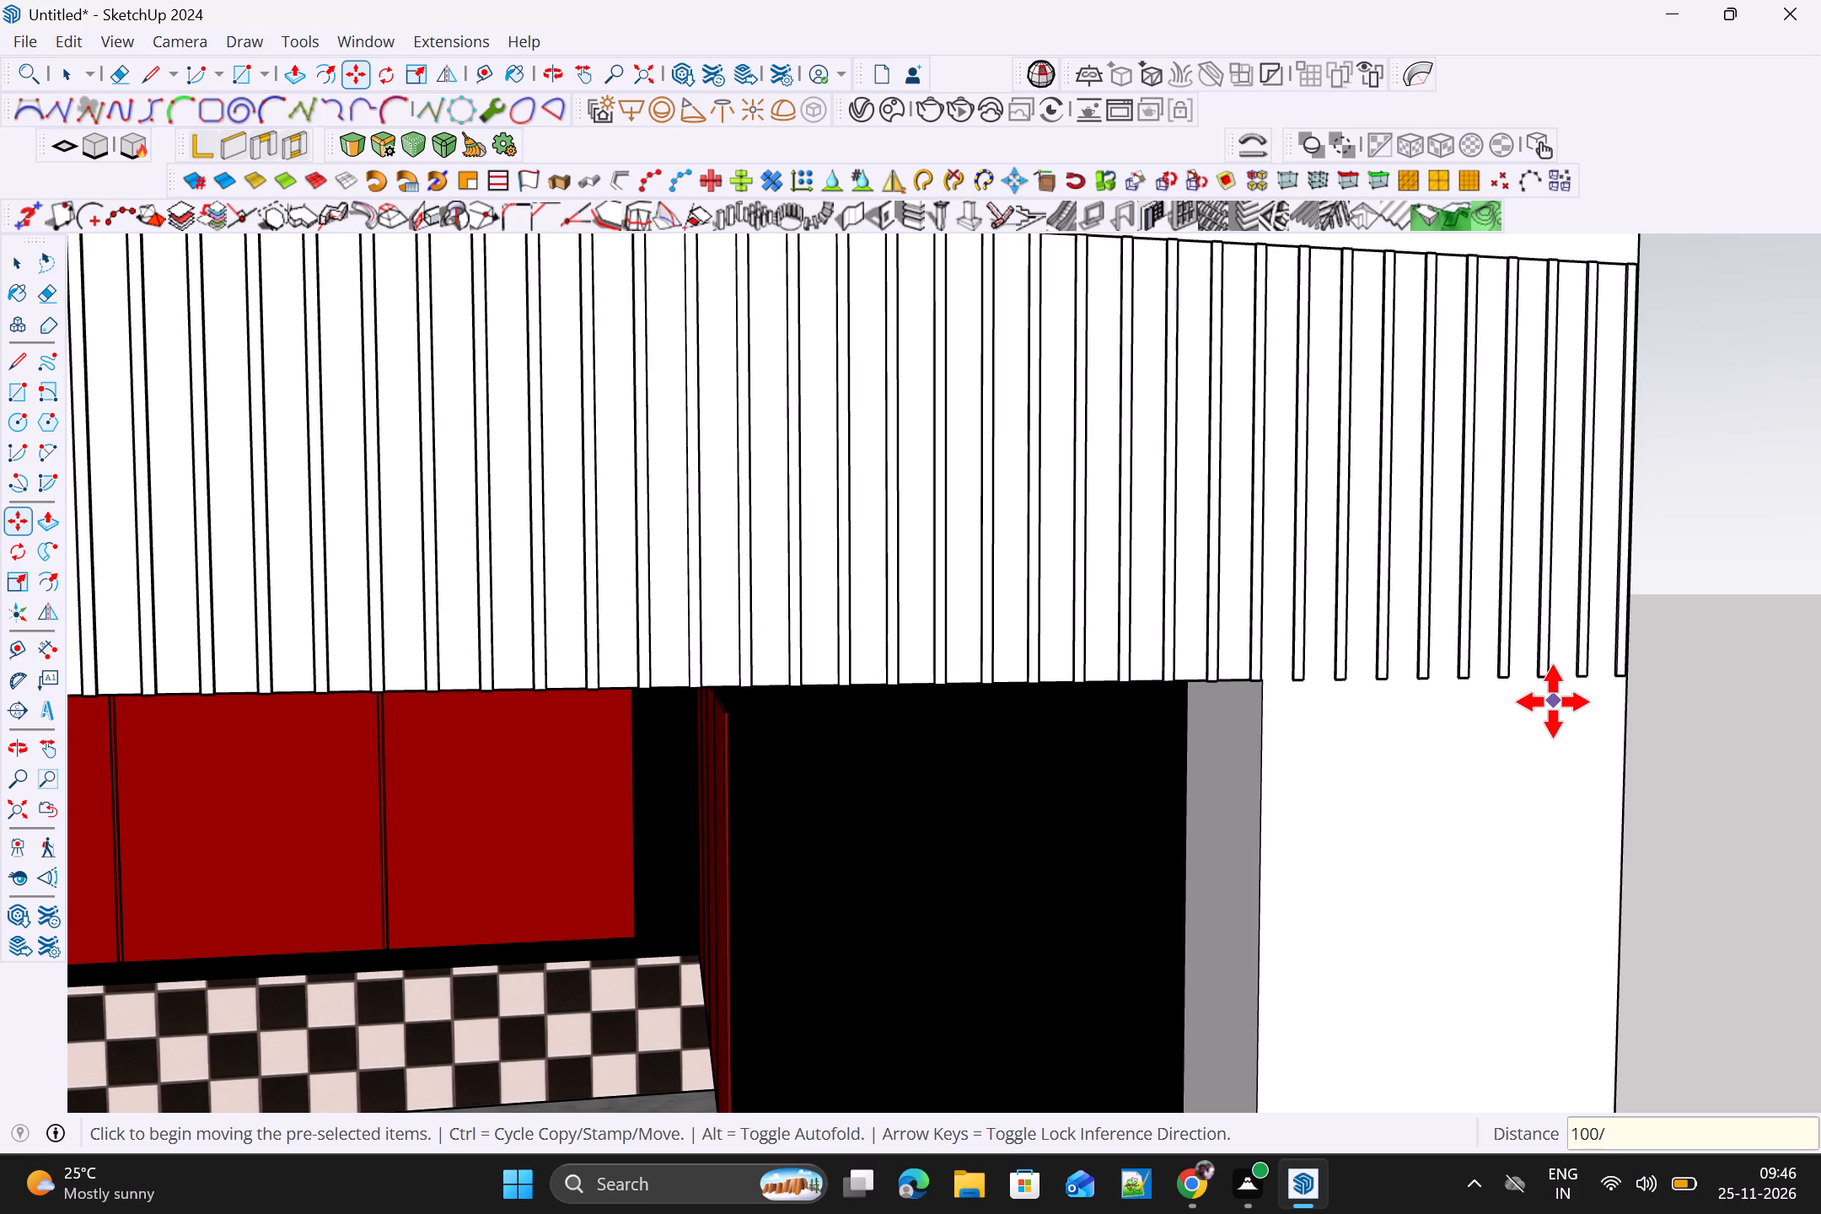
Divide the copy distance between the two end strips into 200 equal spacings to array the vertical strips.
text(200/)
key(Return)
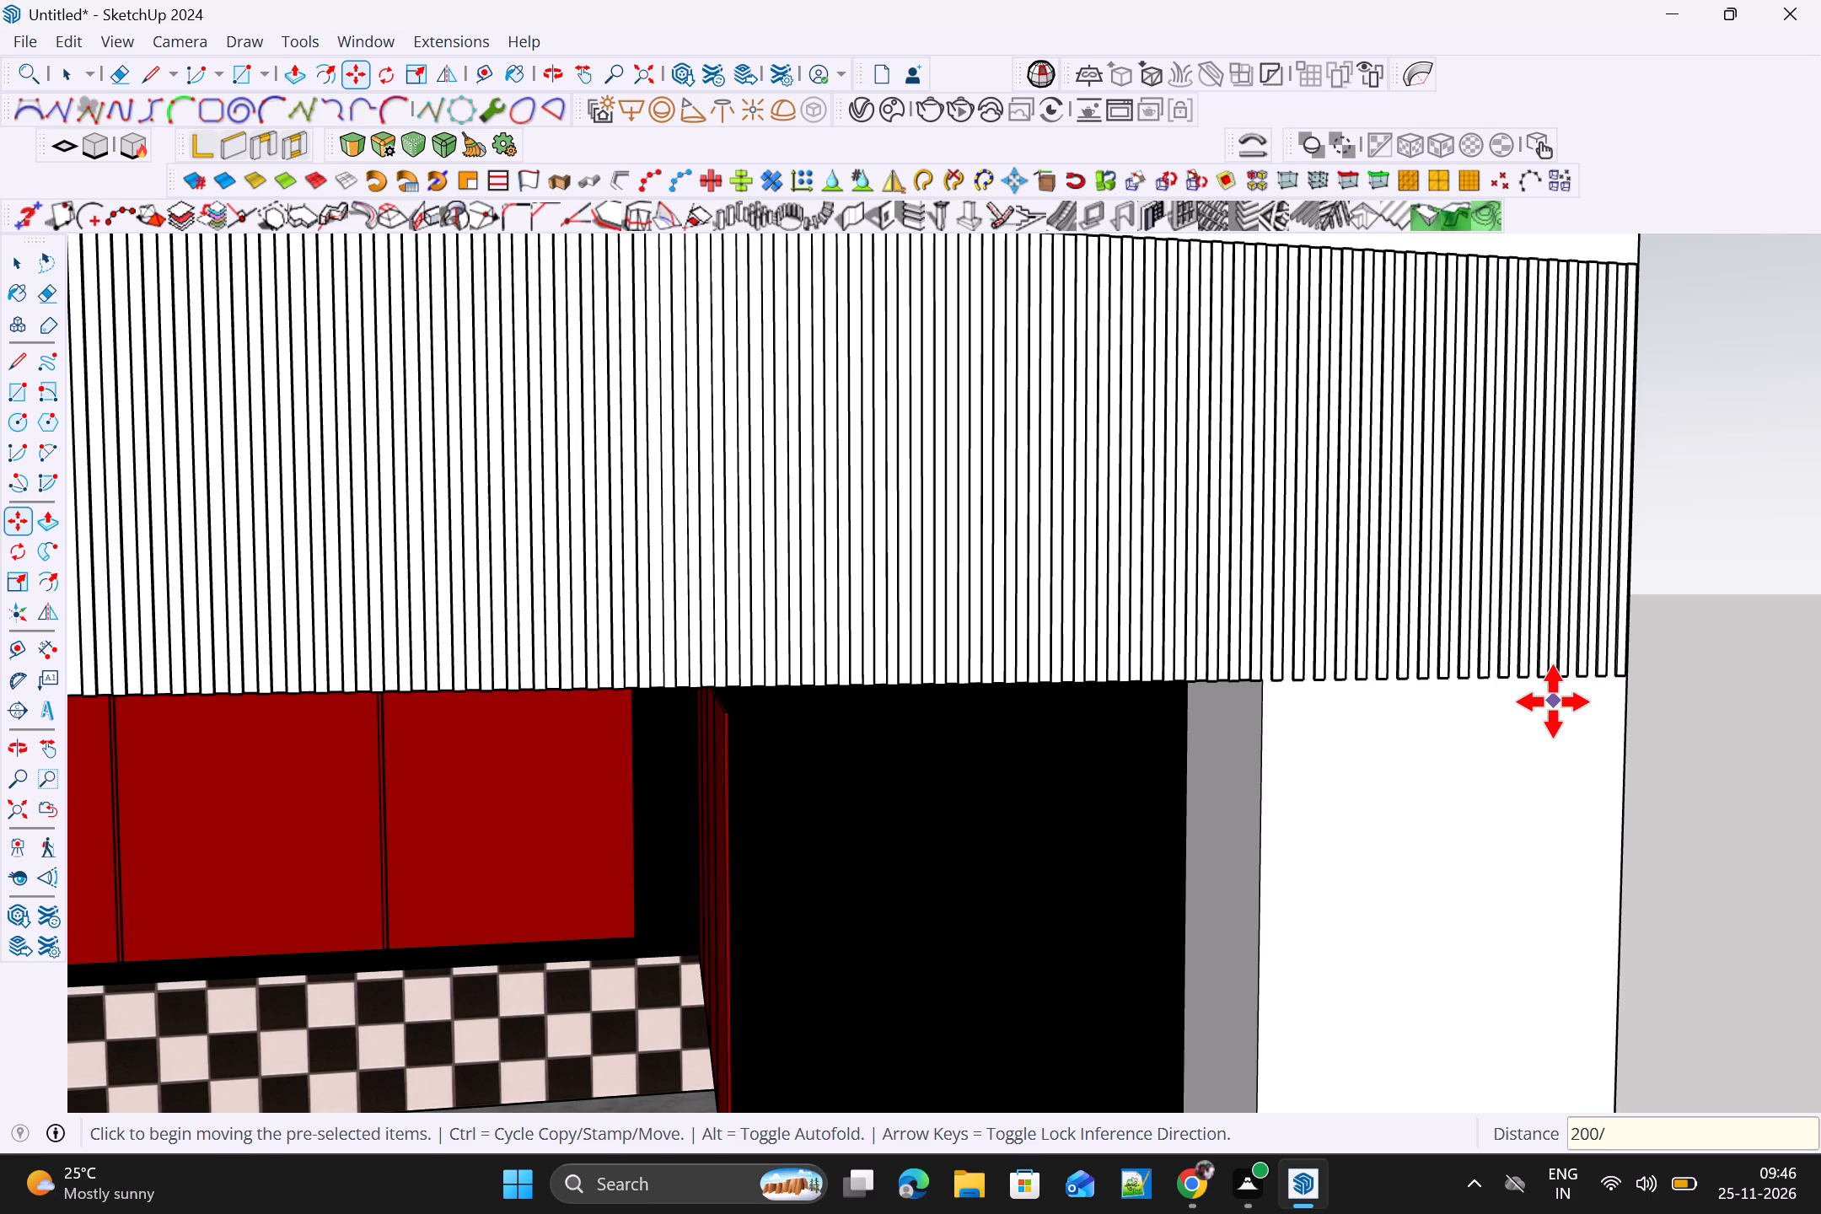
Examine the vertical-strip cladding on the upper band and the whole front elevation from several angles.
scroll(1521, 760, down, 11)
scroll(1609, 841, down, 3)
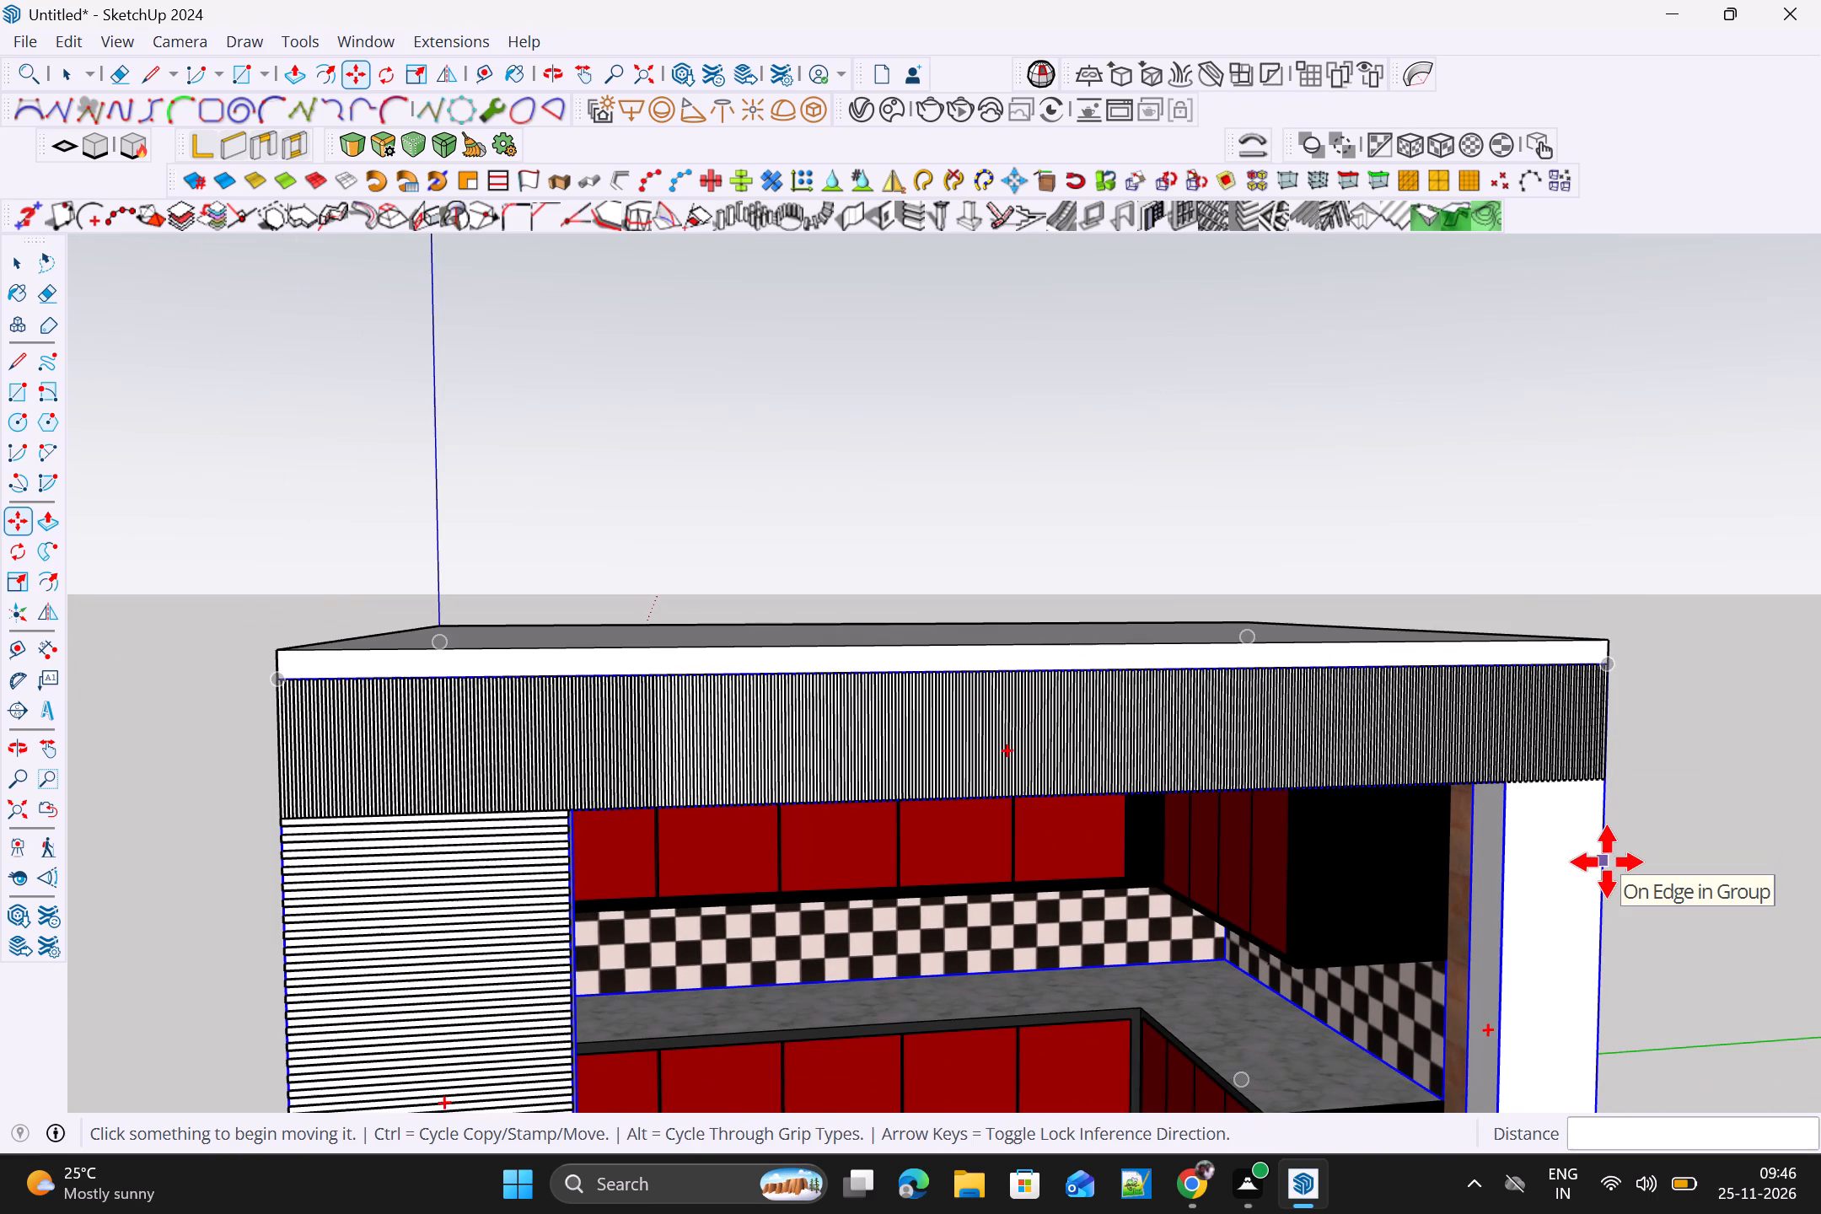
middle_drag(1590, 844, 1601, 618)
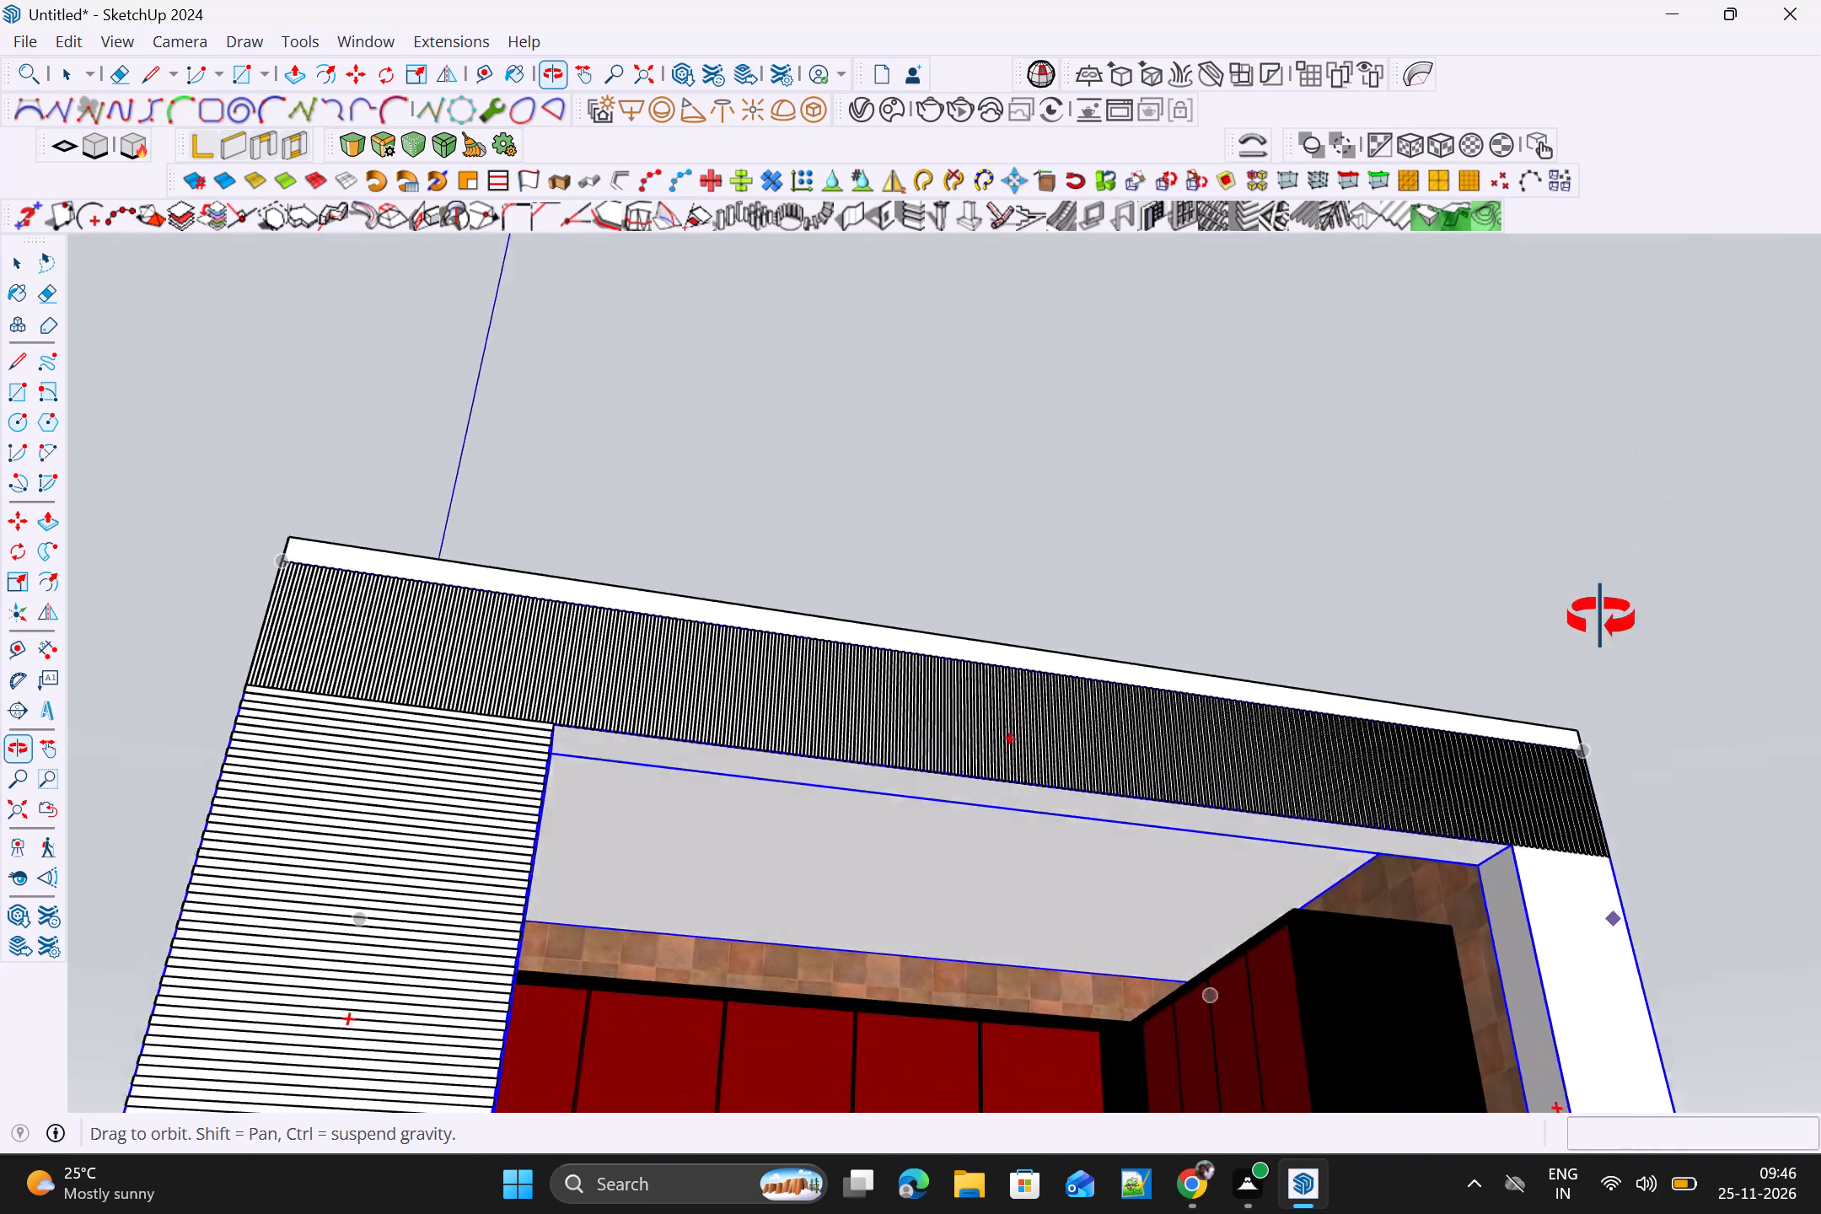
middle_drag(1601, 618, 1314, 929)
middle_drag(1315, 929, 1334, 929)
scroll(1469, 927, down, 5)
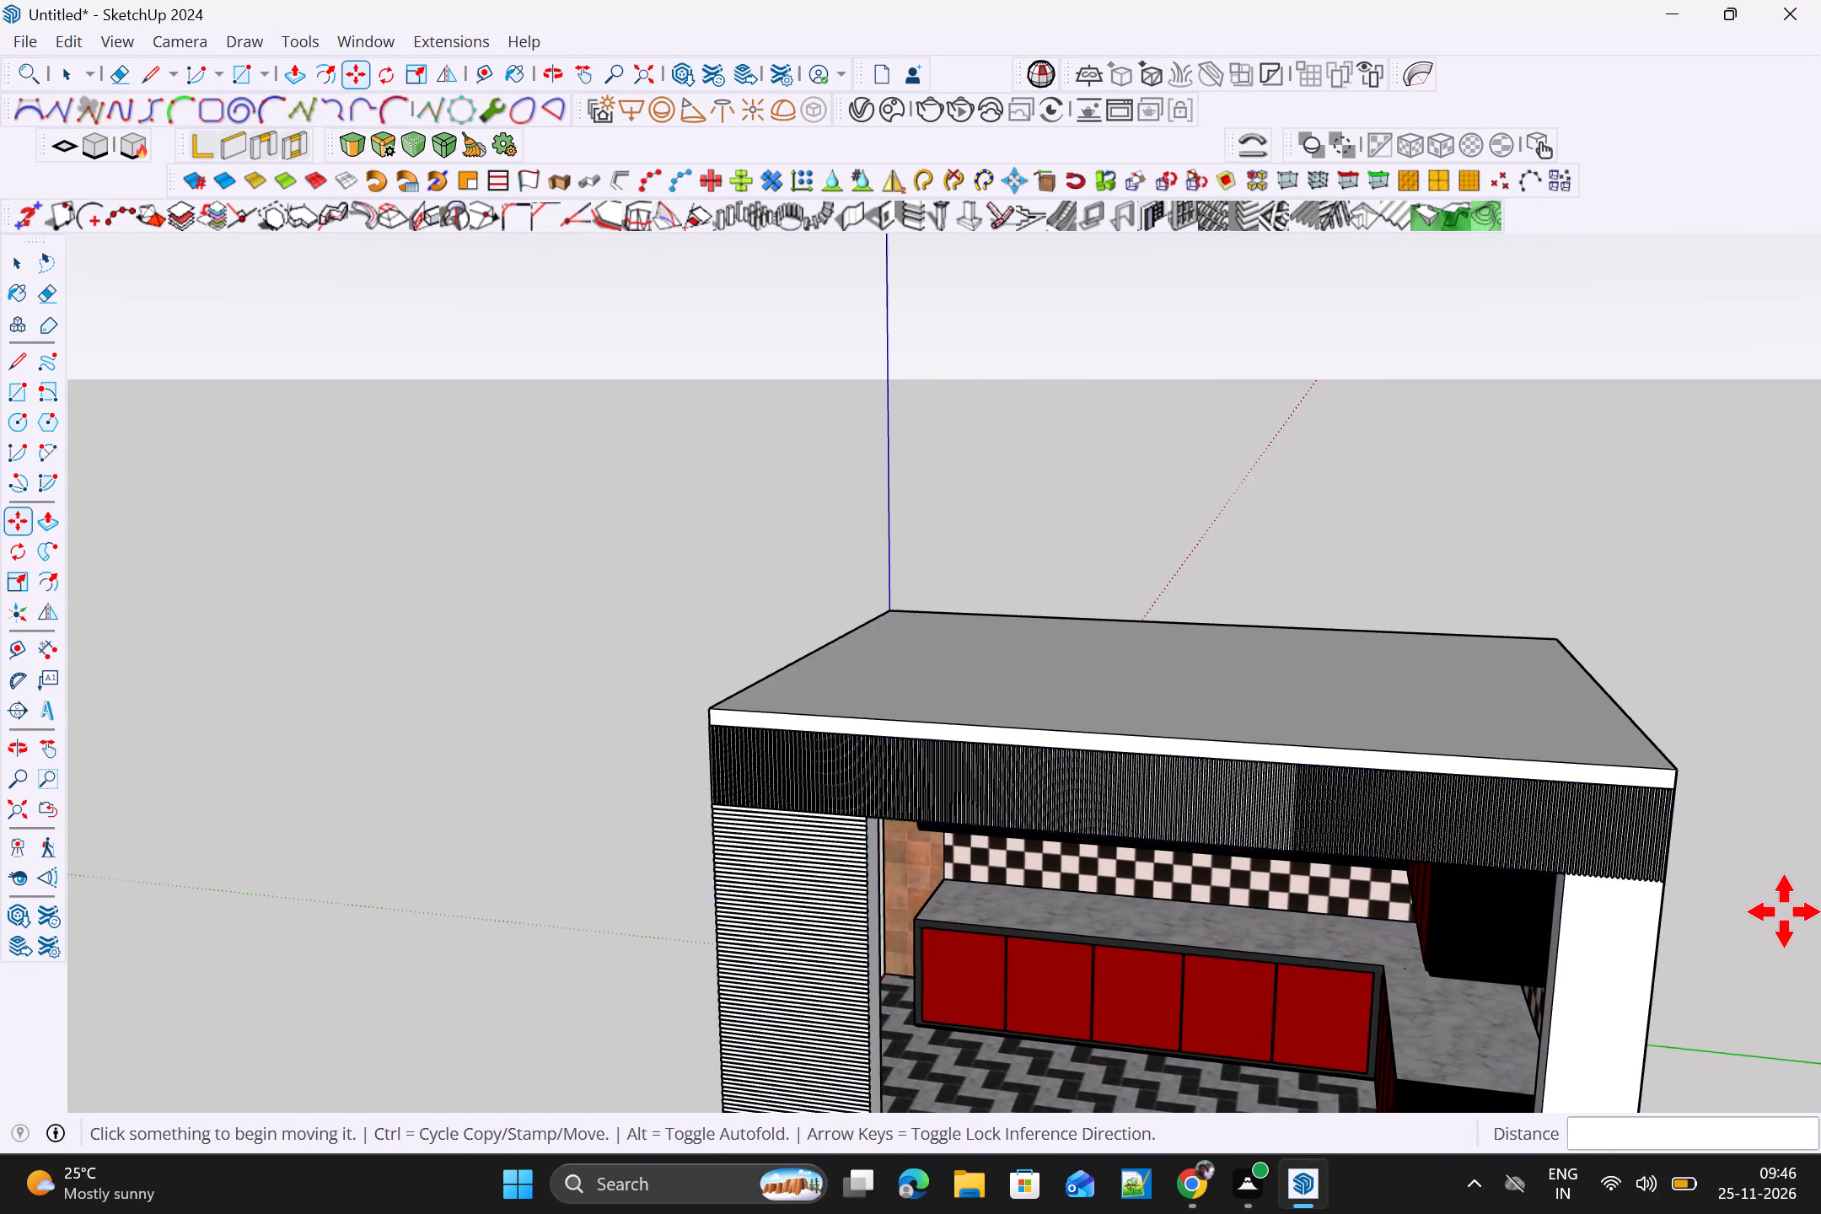
scroll(1784, 911, down, 2)
shift+middle_drag(1708, 949, 1630, 652)
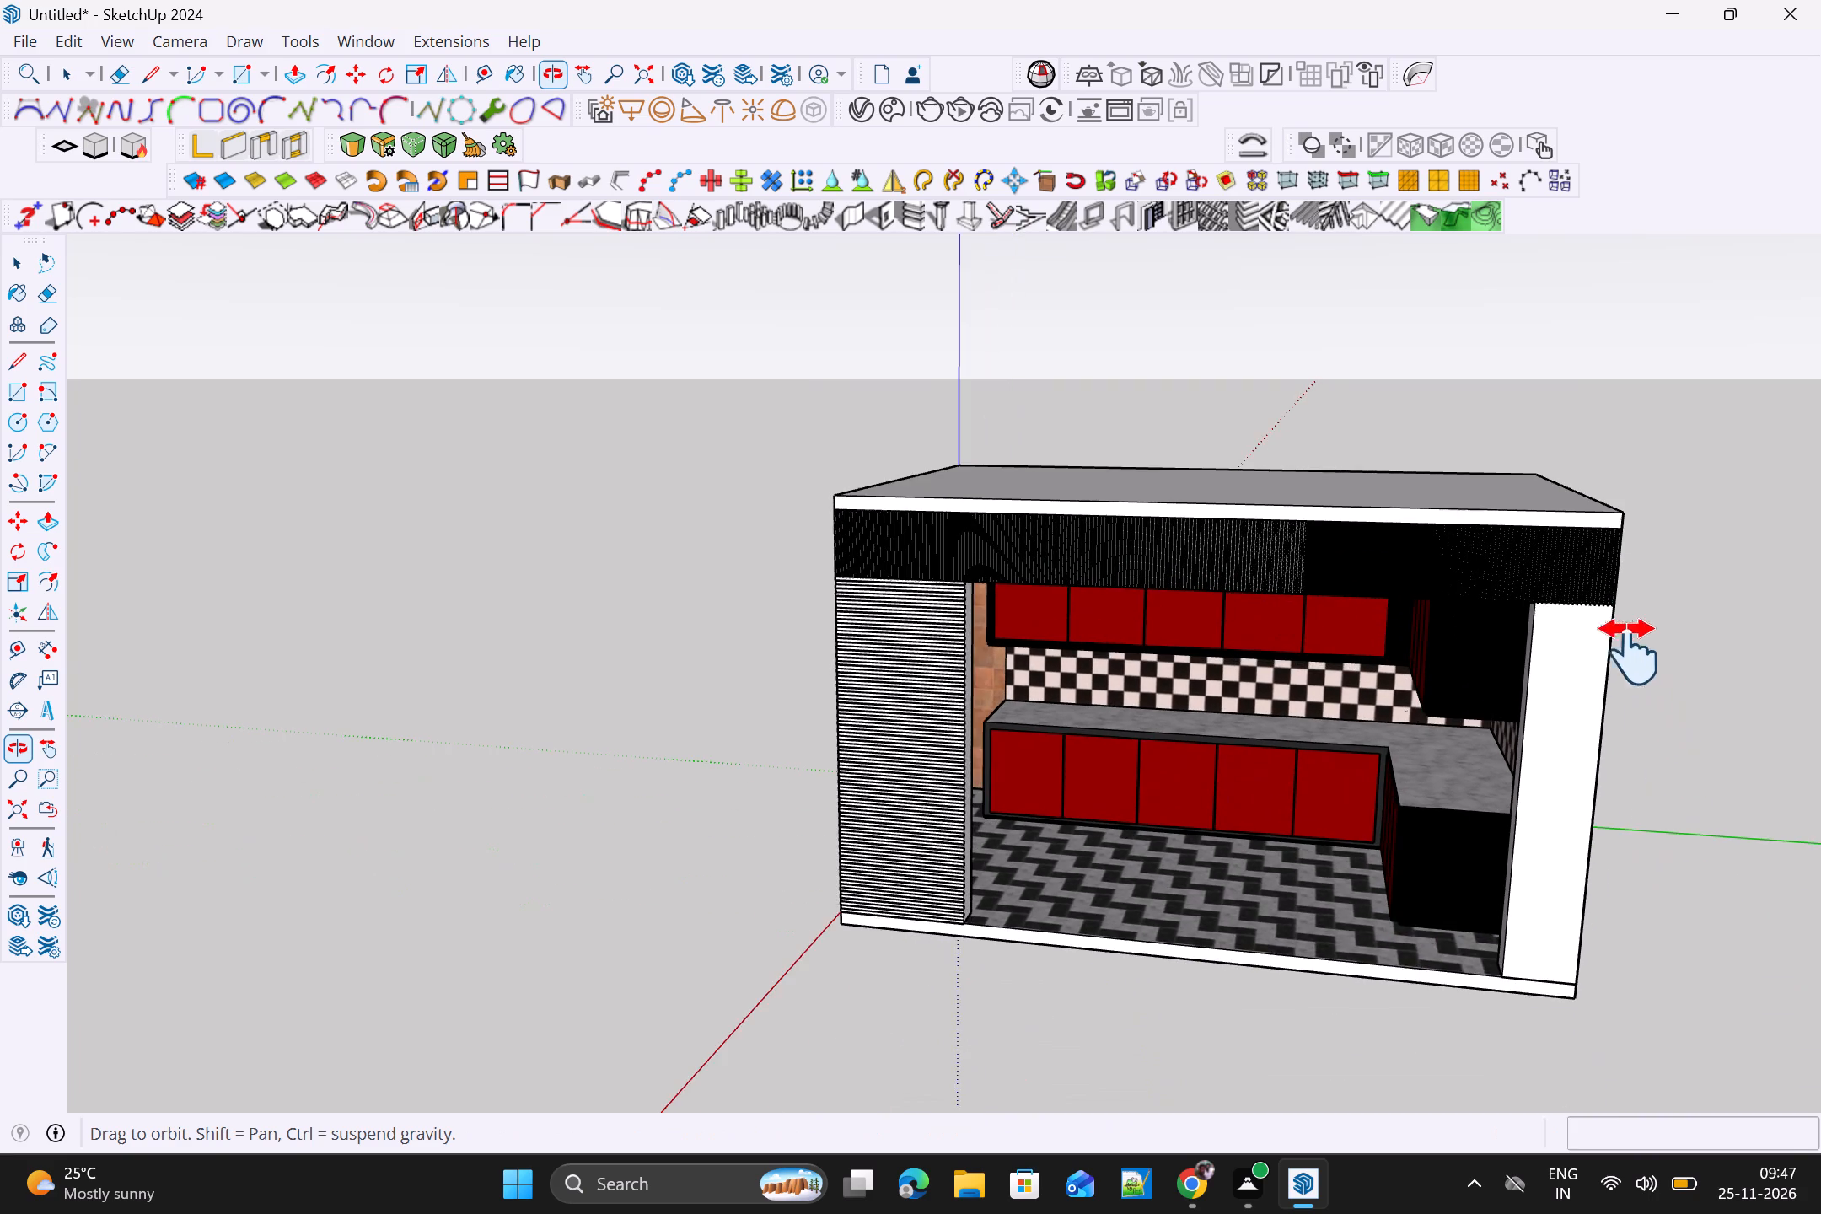
shift+middle_drag(1630, 652, 1630, 651)
scroll(1674, 672, up, 4)
middle_drag(1675, 672, 1733, 611)
key(space)
click(1684, 614)
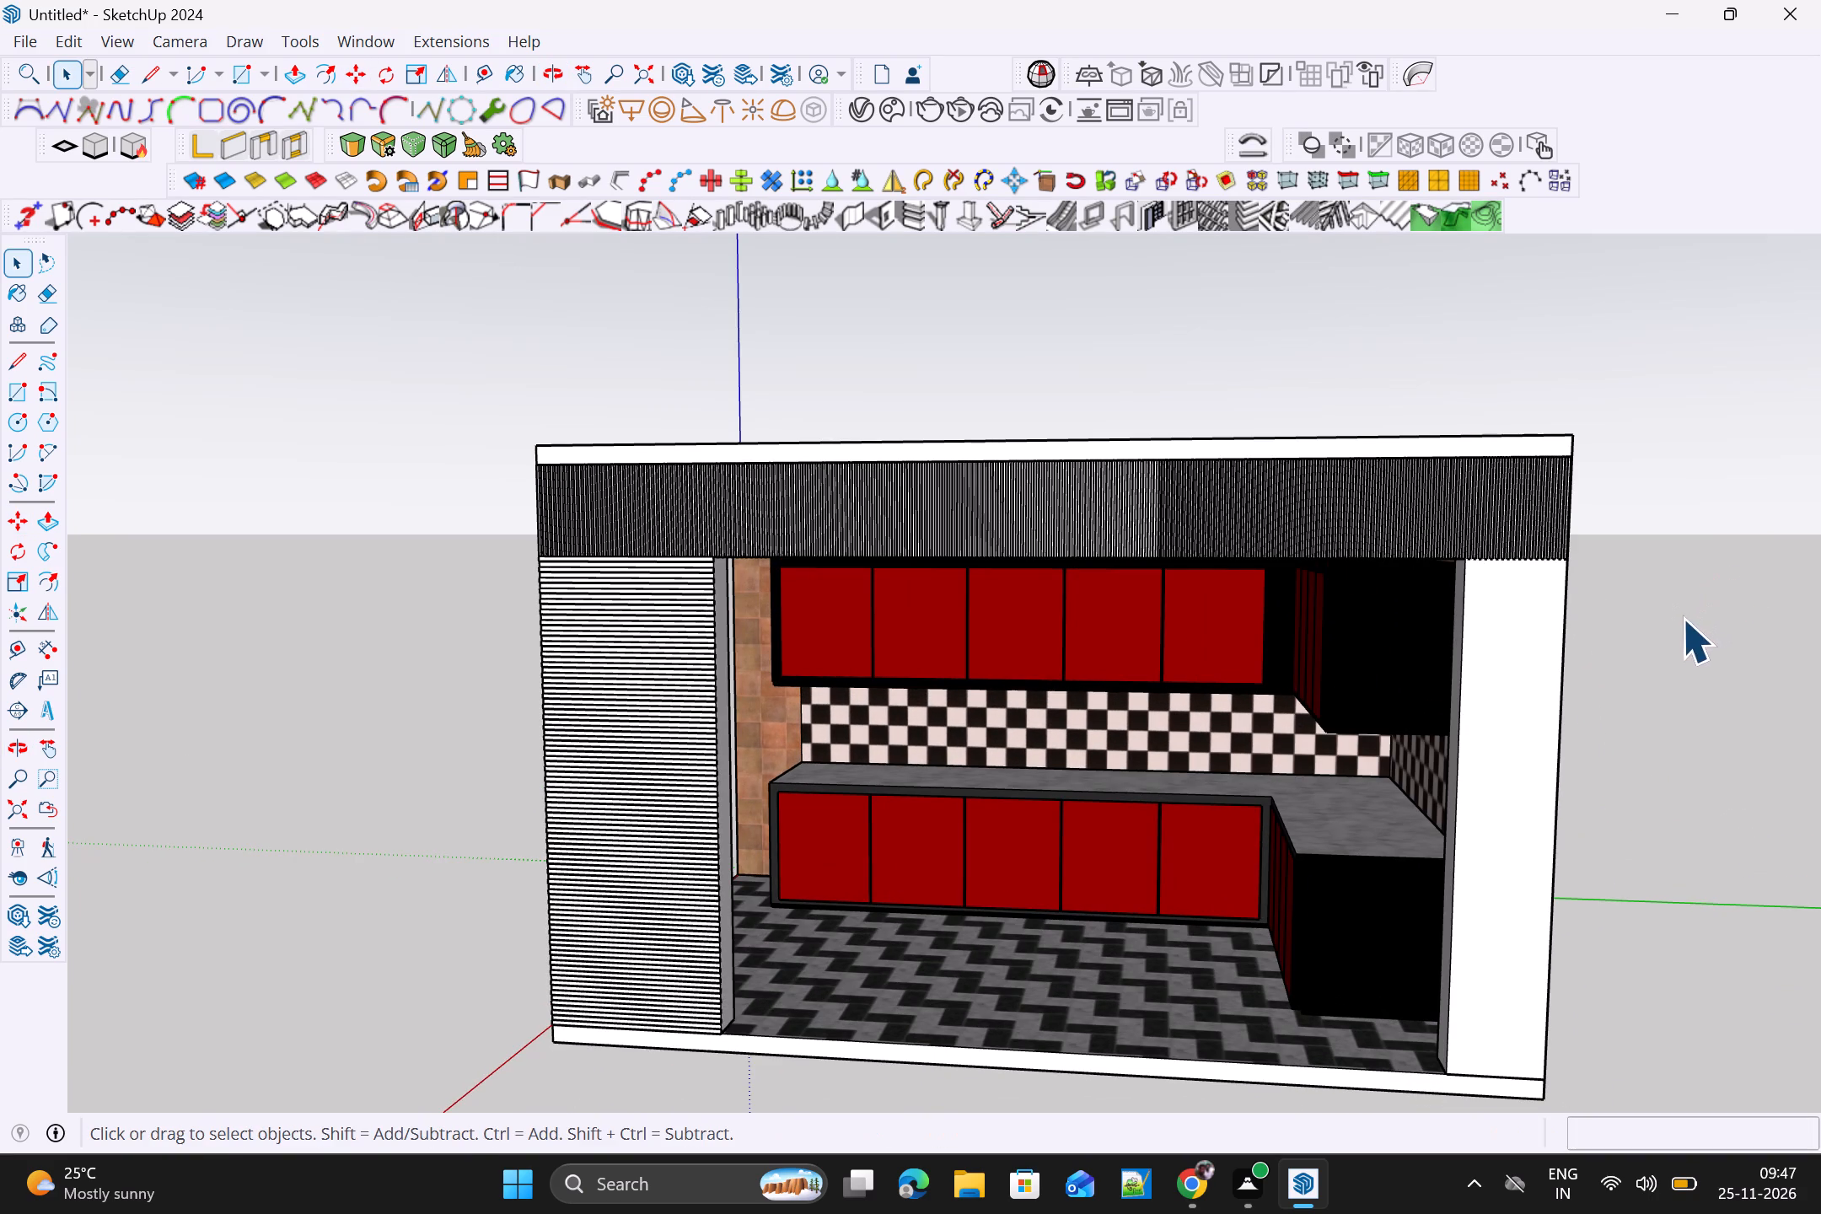
Draw a thin rectangle about 7/16" by 1' 6 5/16" across the top of the unclad front wall, directly below the vertical strips.
middle_drag(1676, 623, 1631, 795)
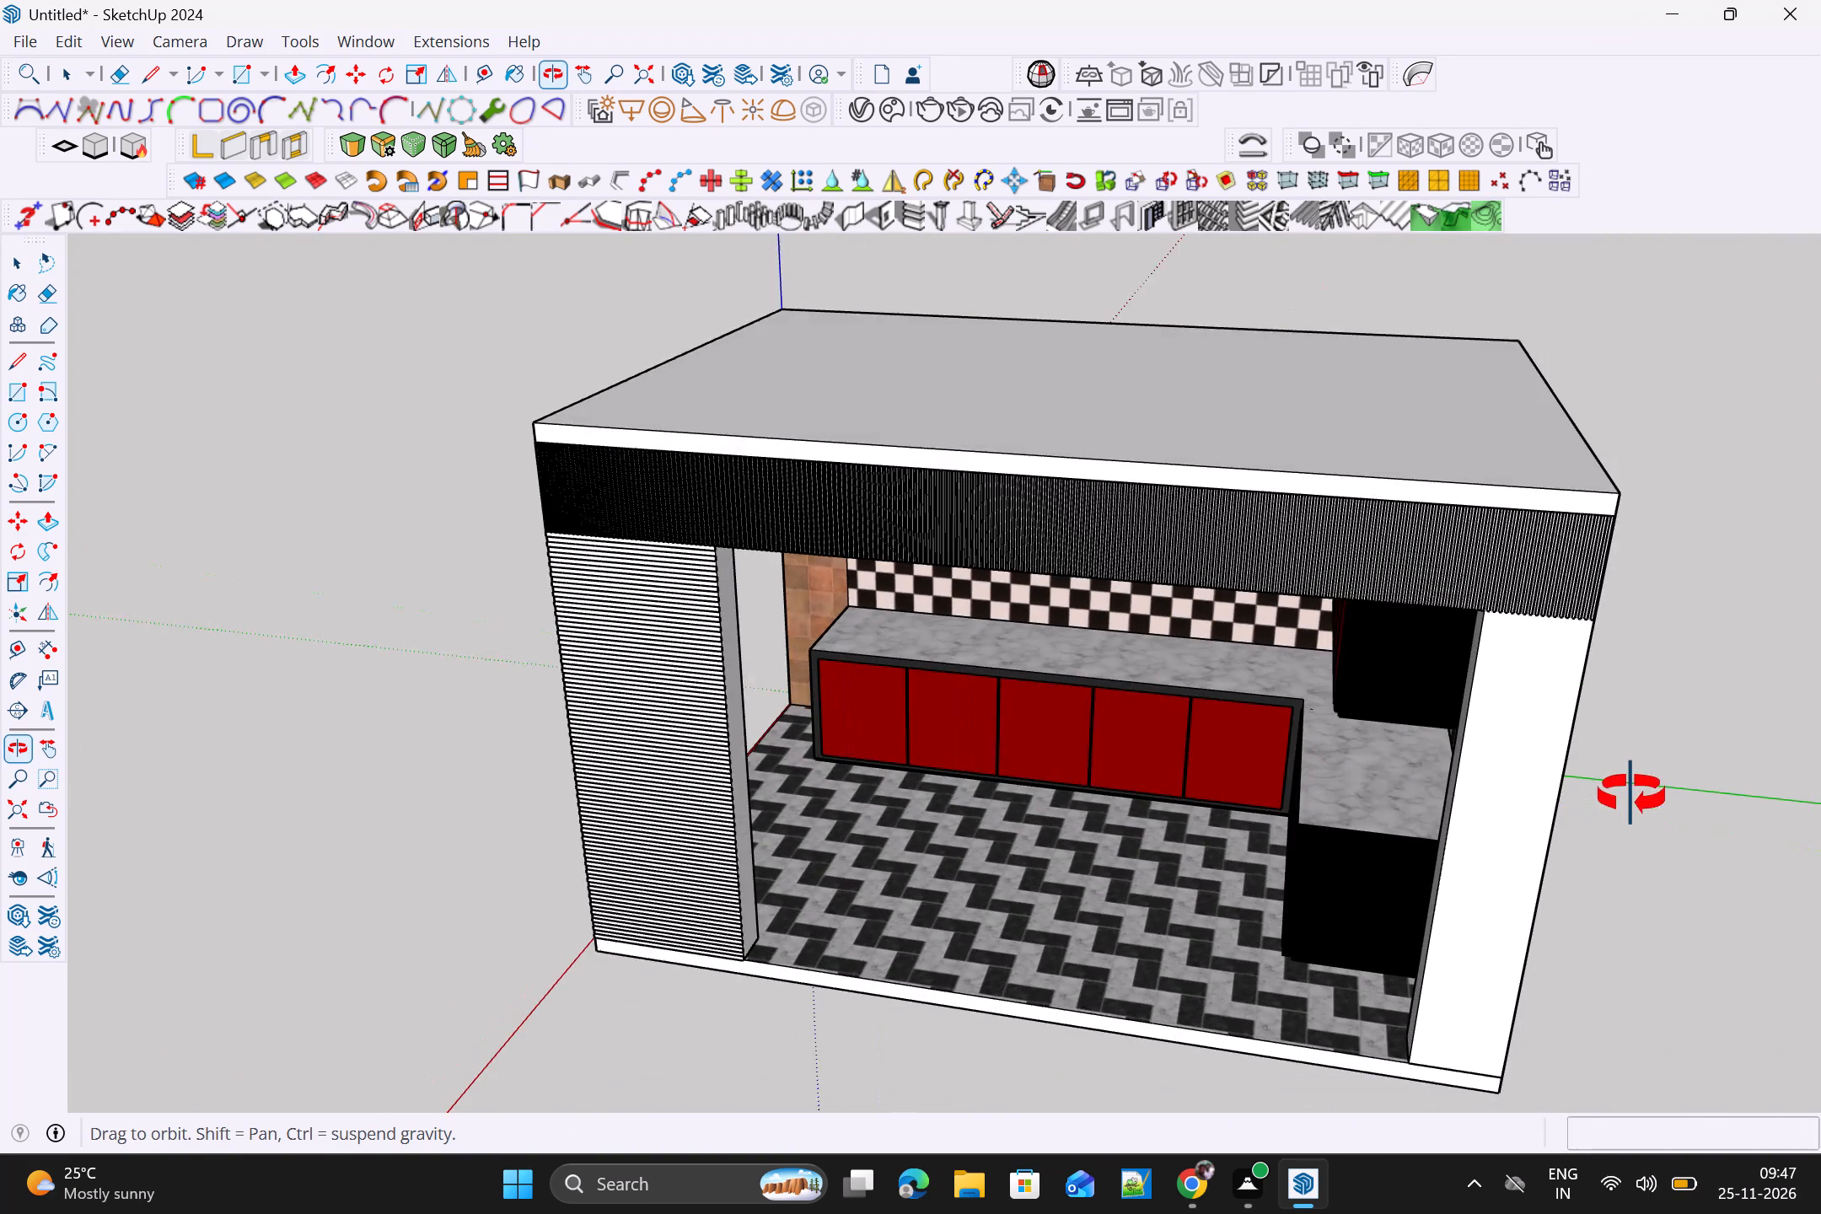
middle_drag(1631, 795, 1635, 792)
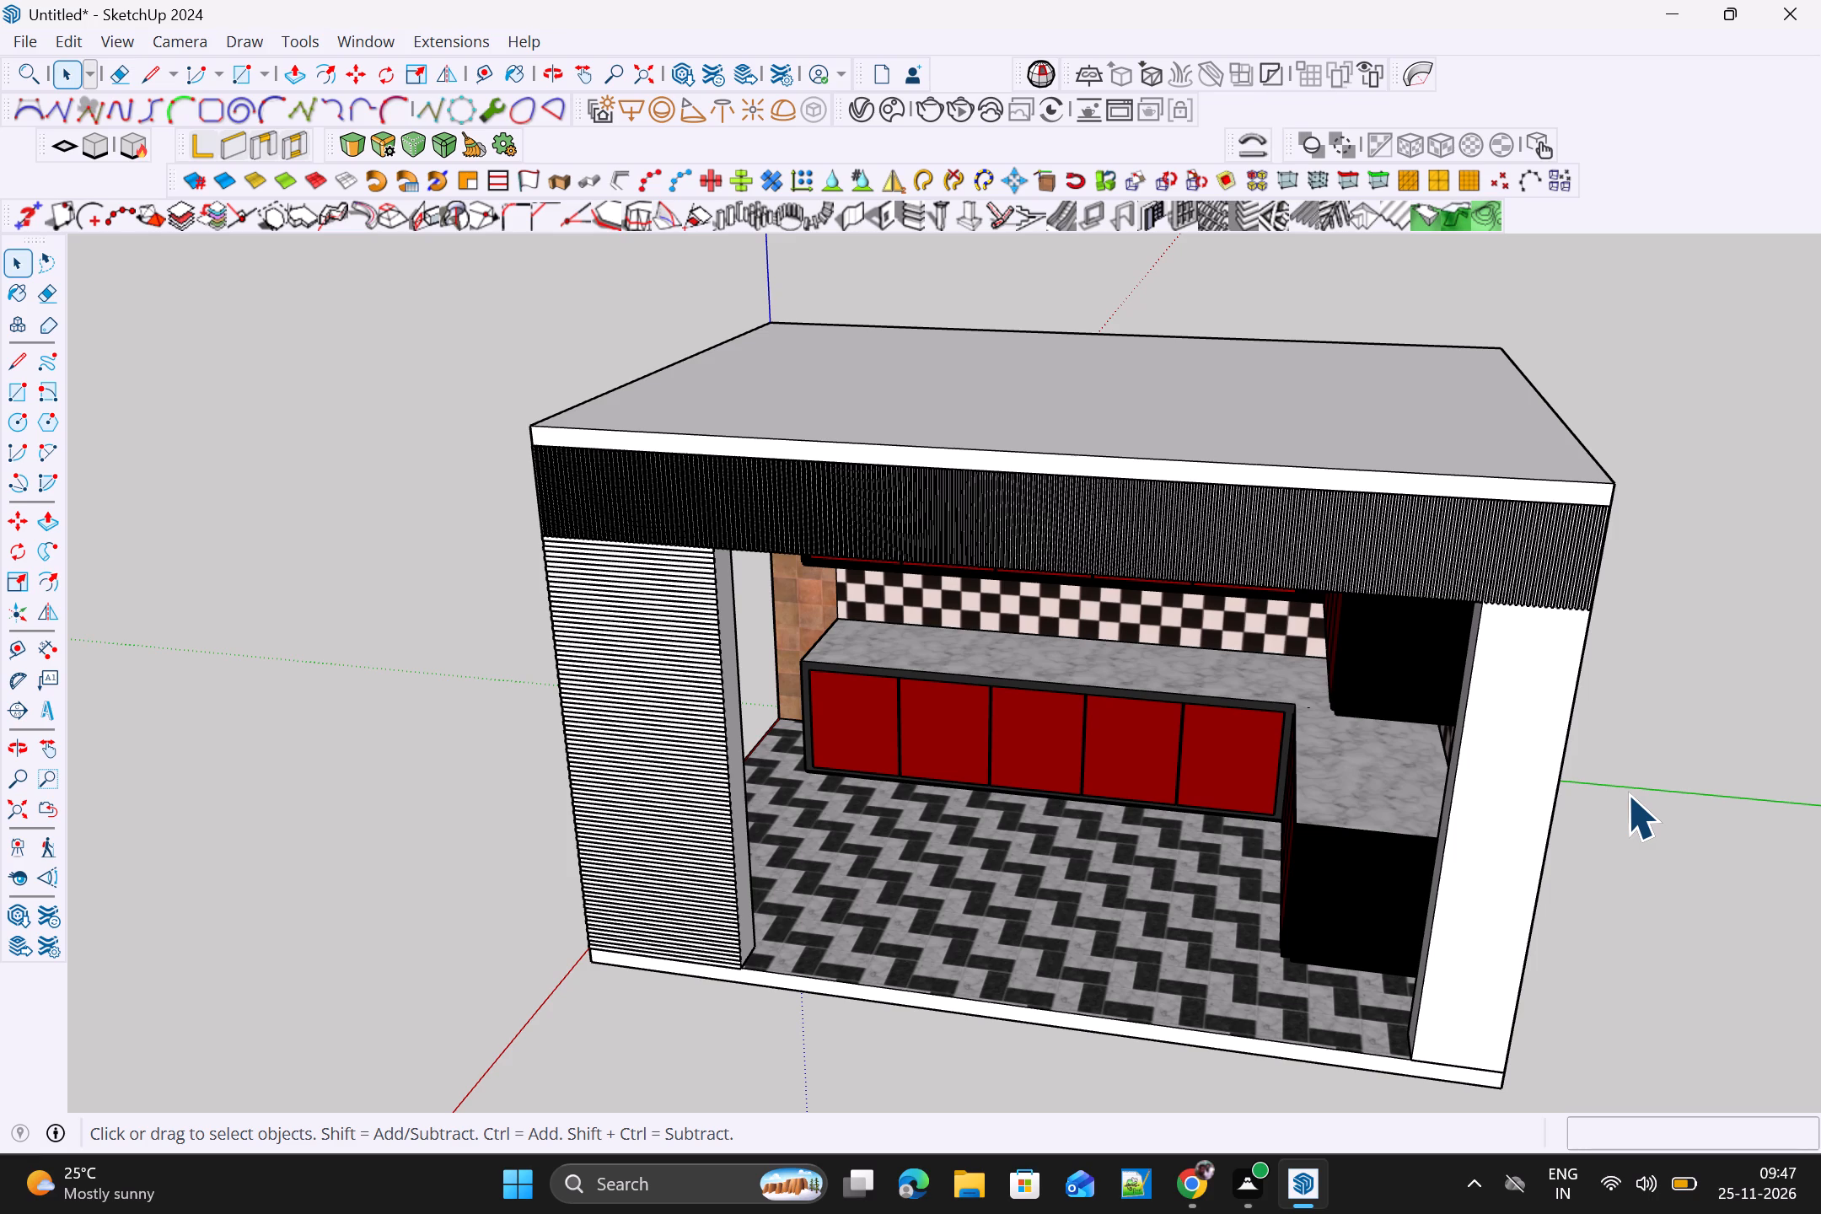
key(r)
scroll(1593, 717, up, 3)
middle_drag(1605, 719, 1626, 632)
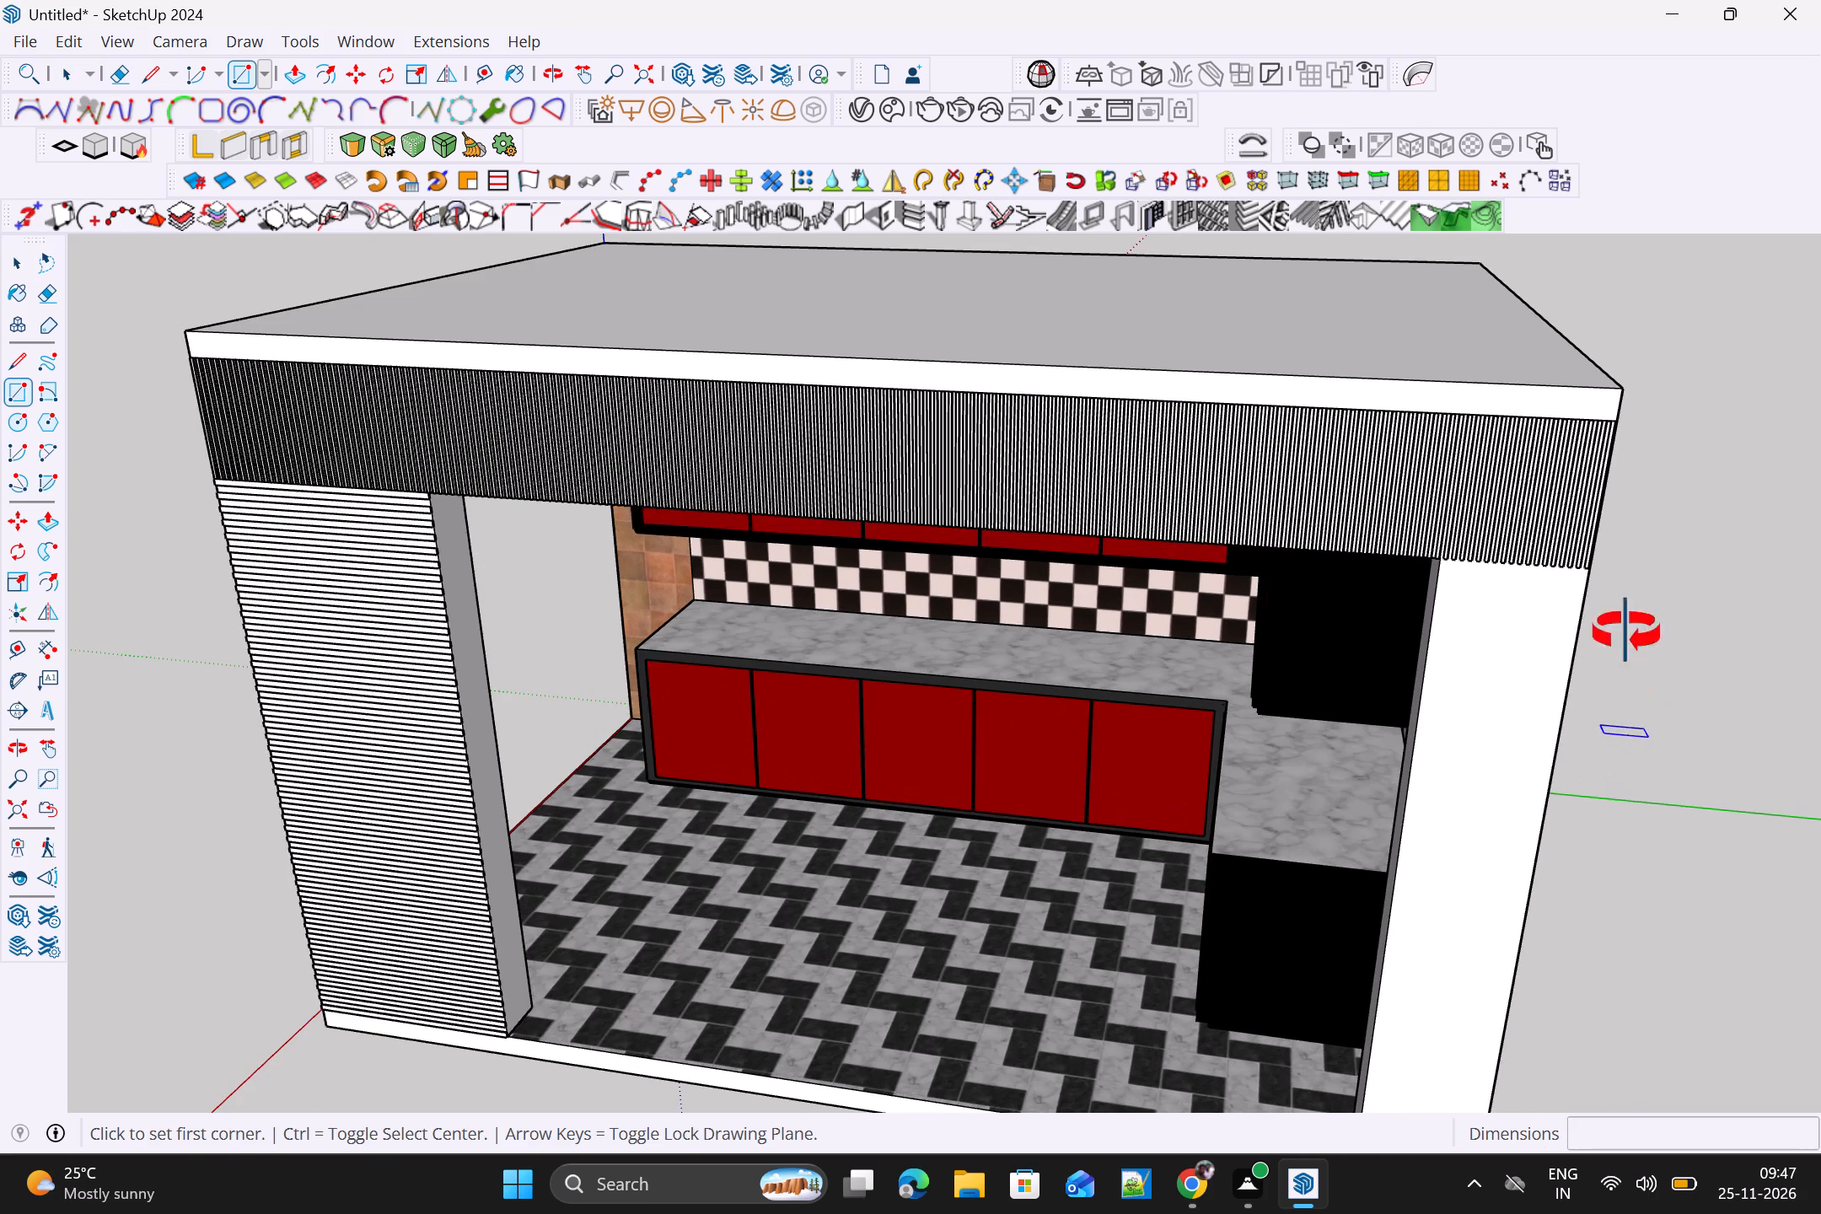
middle_drag(1626, 632, 1646, 400)
middle_click(1646, 386)
scroll(1646, 386, up, 1)
scroll(1429, 492, up, 11)
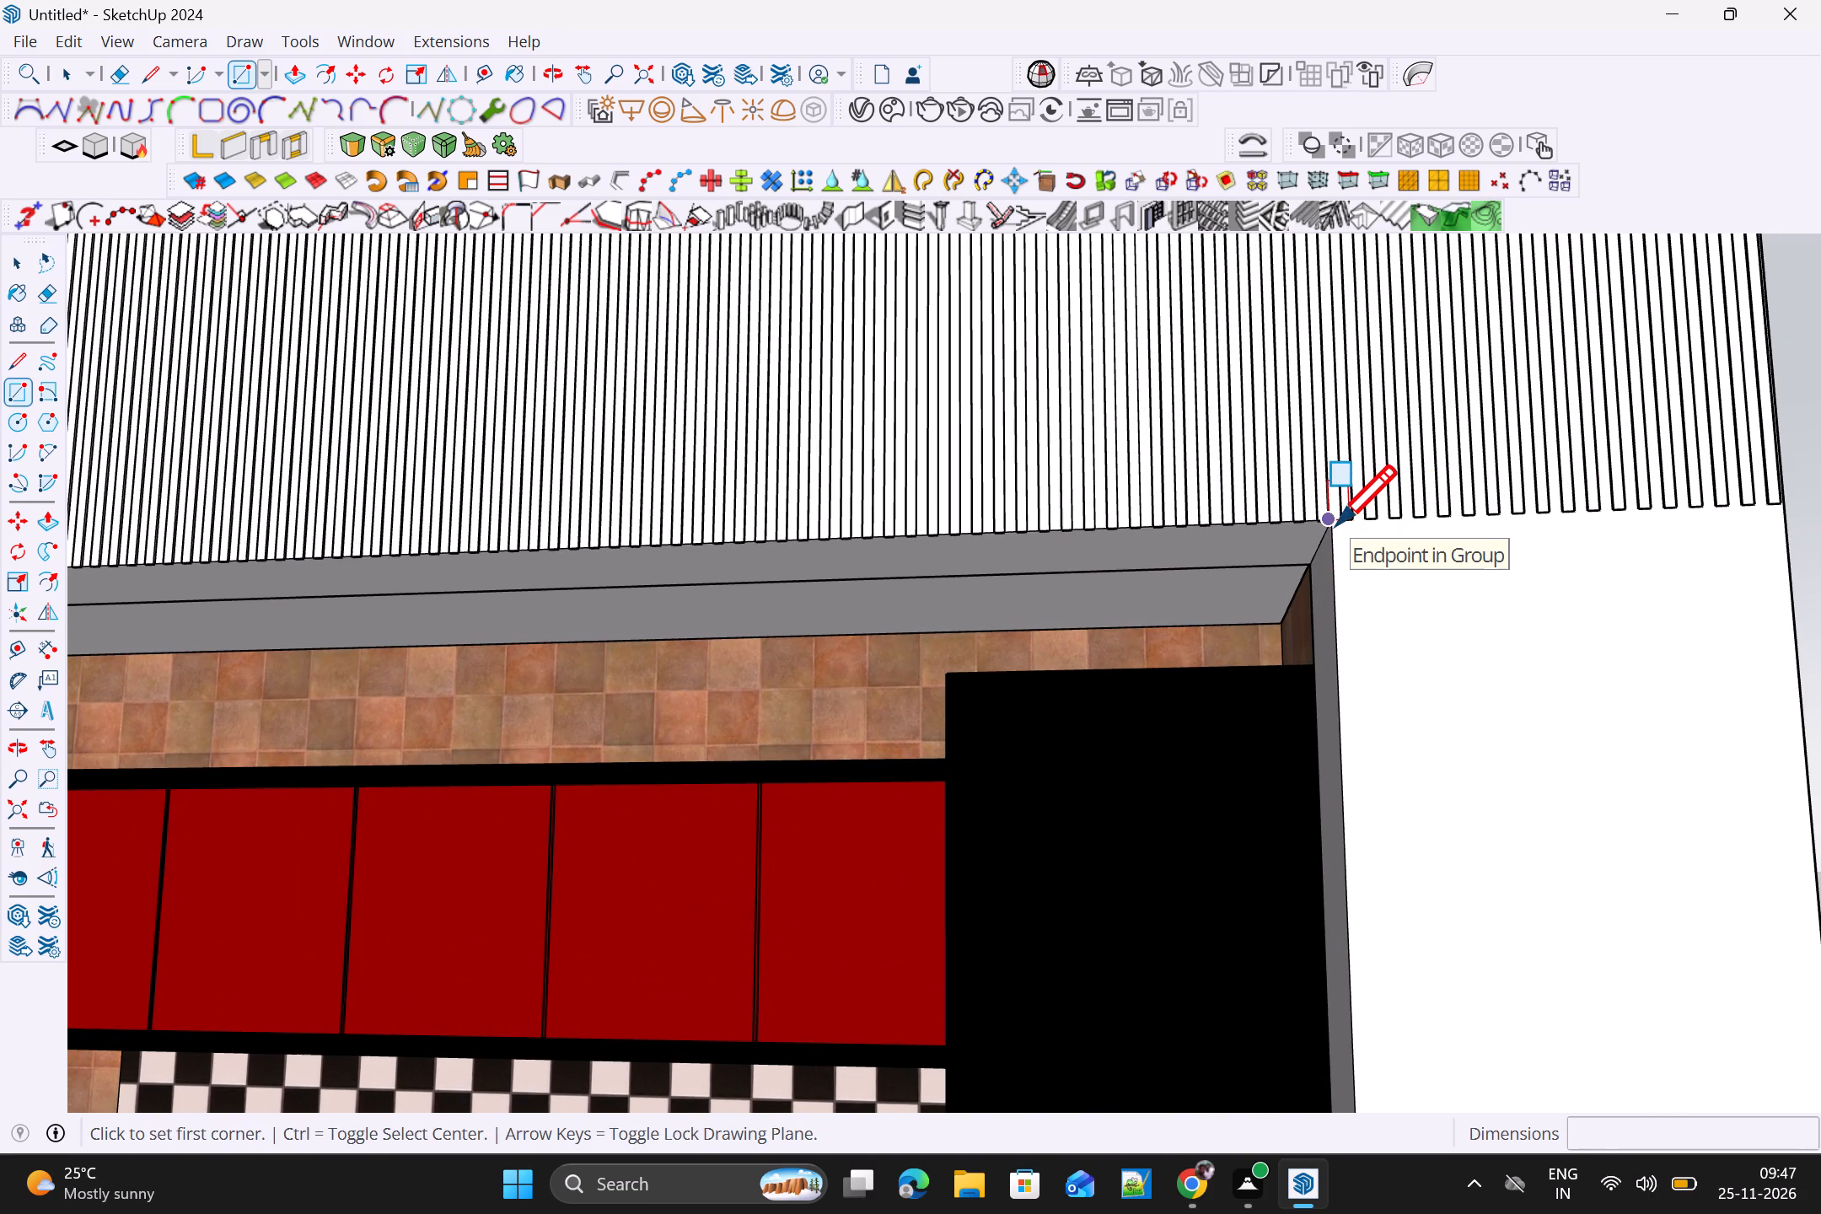
click(1335, 525)
scroll(1645, 566, up, 3)
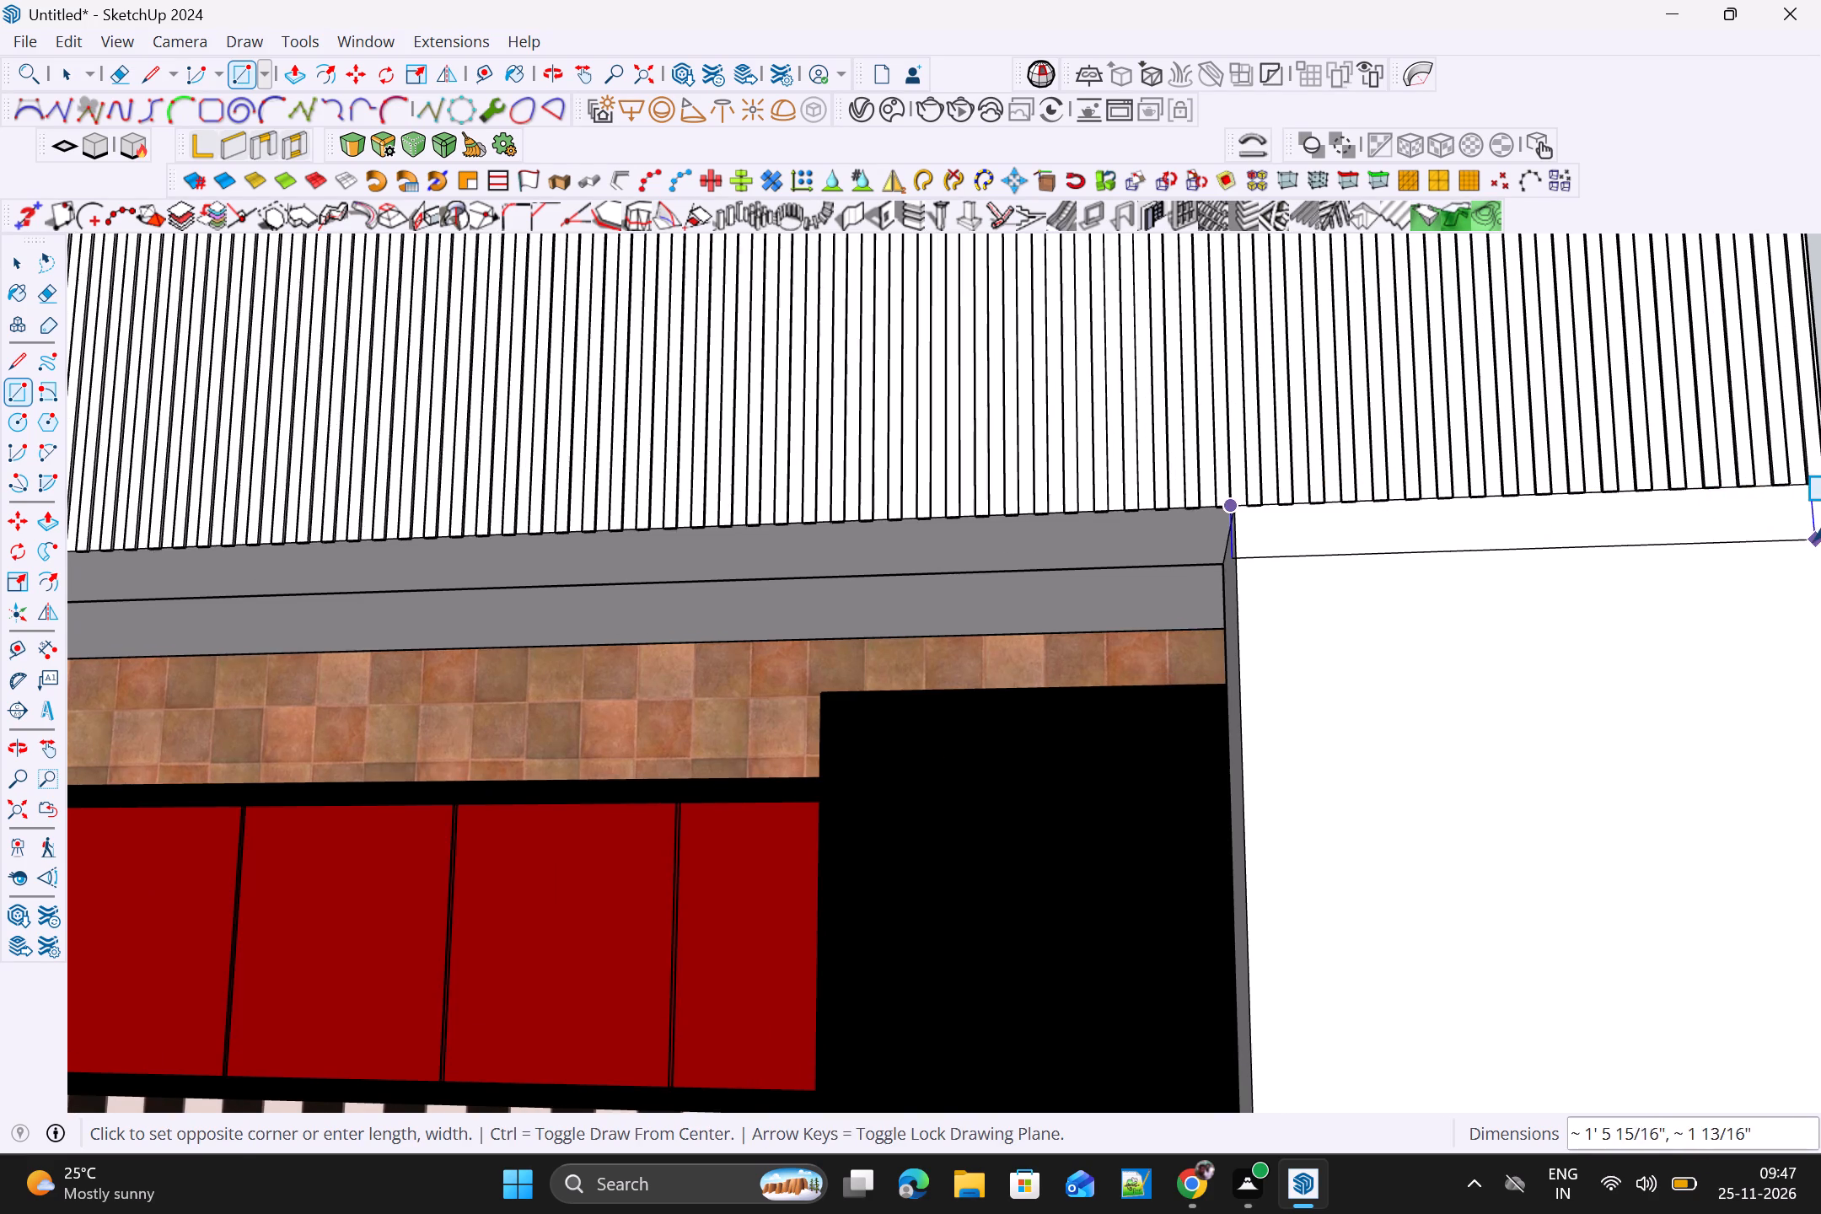
scroll(1815, 540, down, 3)
middle_drag(1808, 537, 1488, 504)
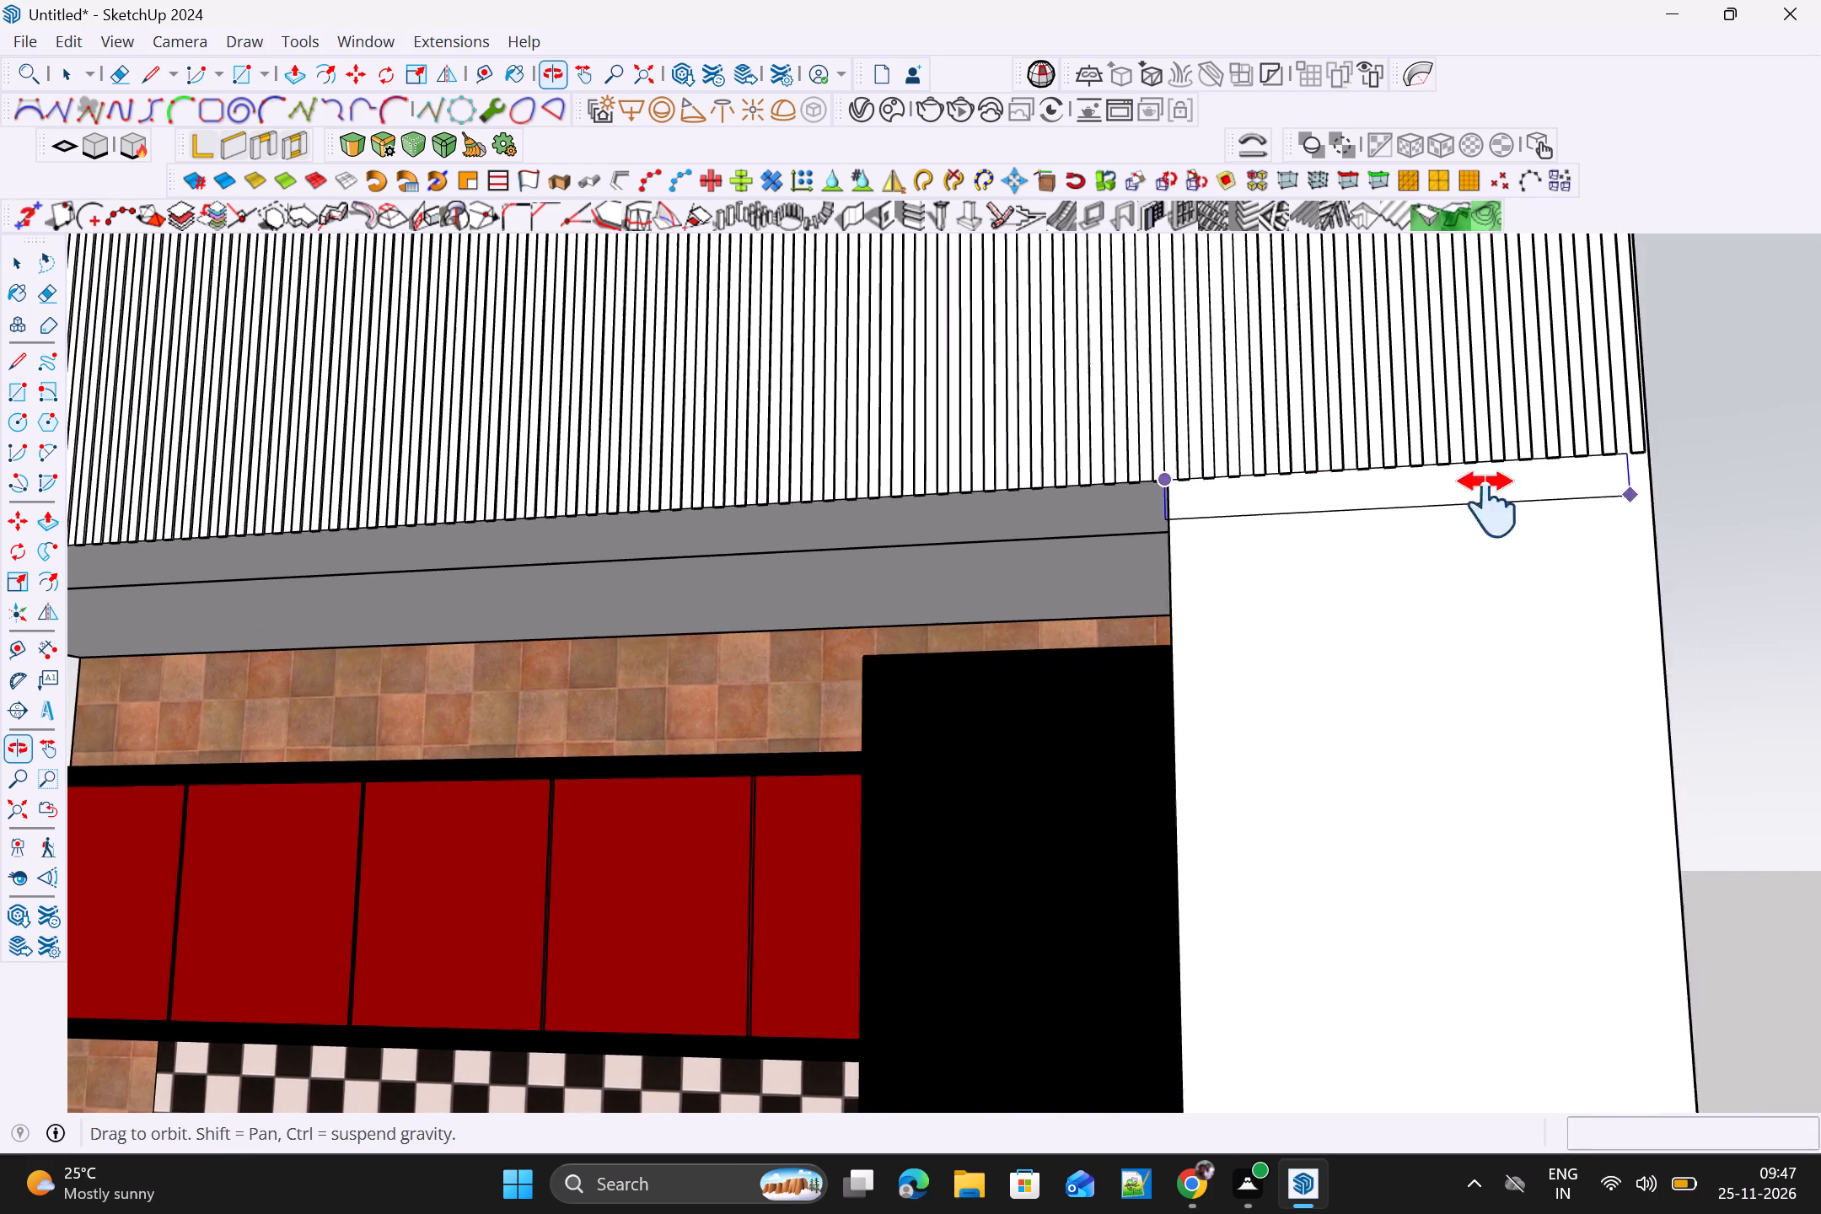
middle_drag(1488, 504, 1411, 496)
scroll(1457, 472, up, 8)
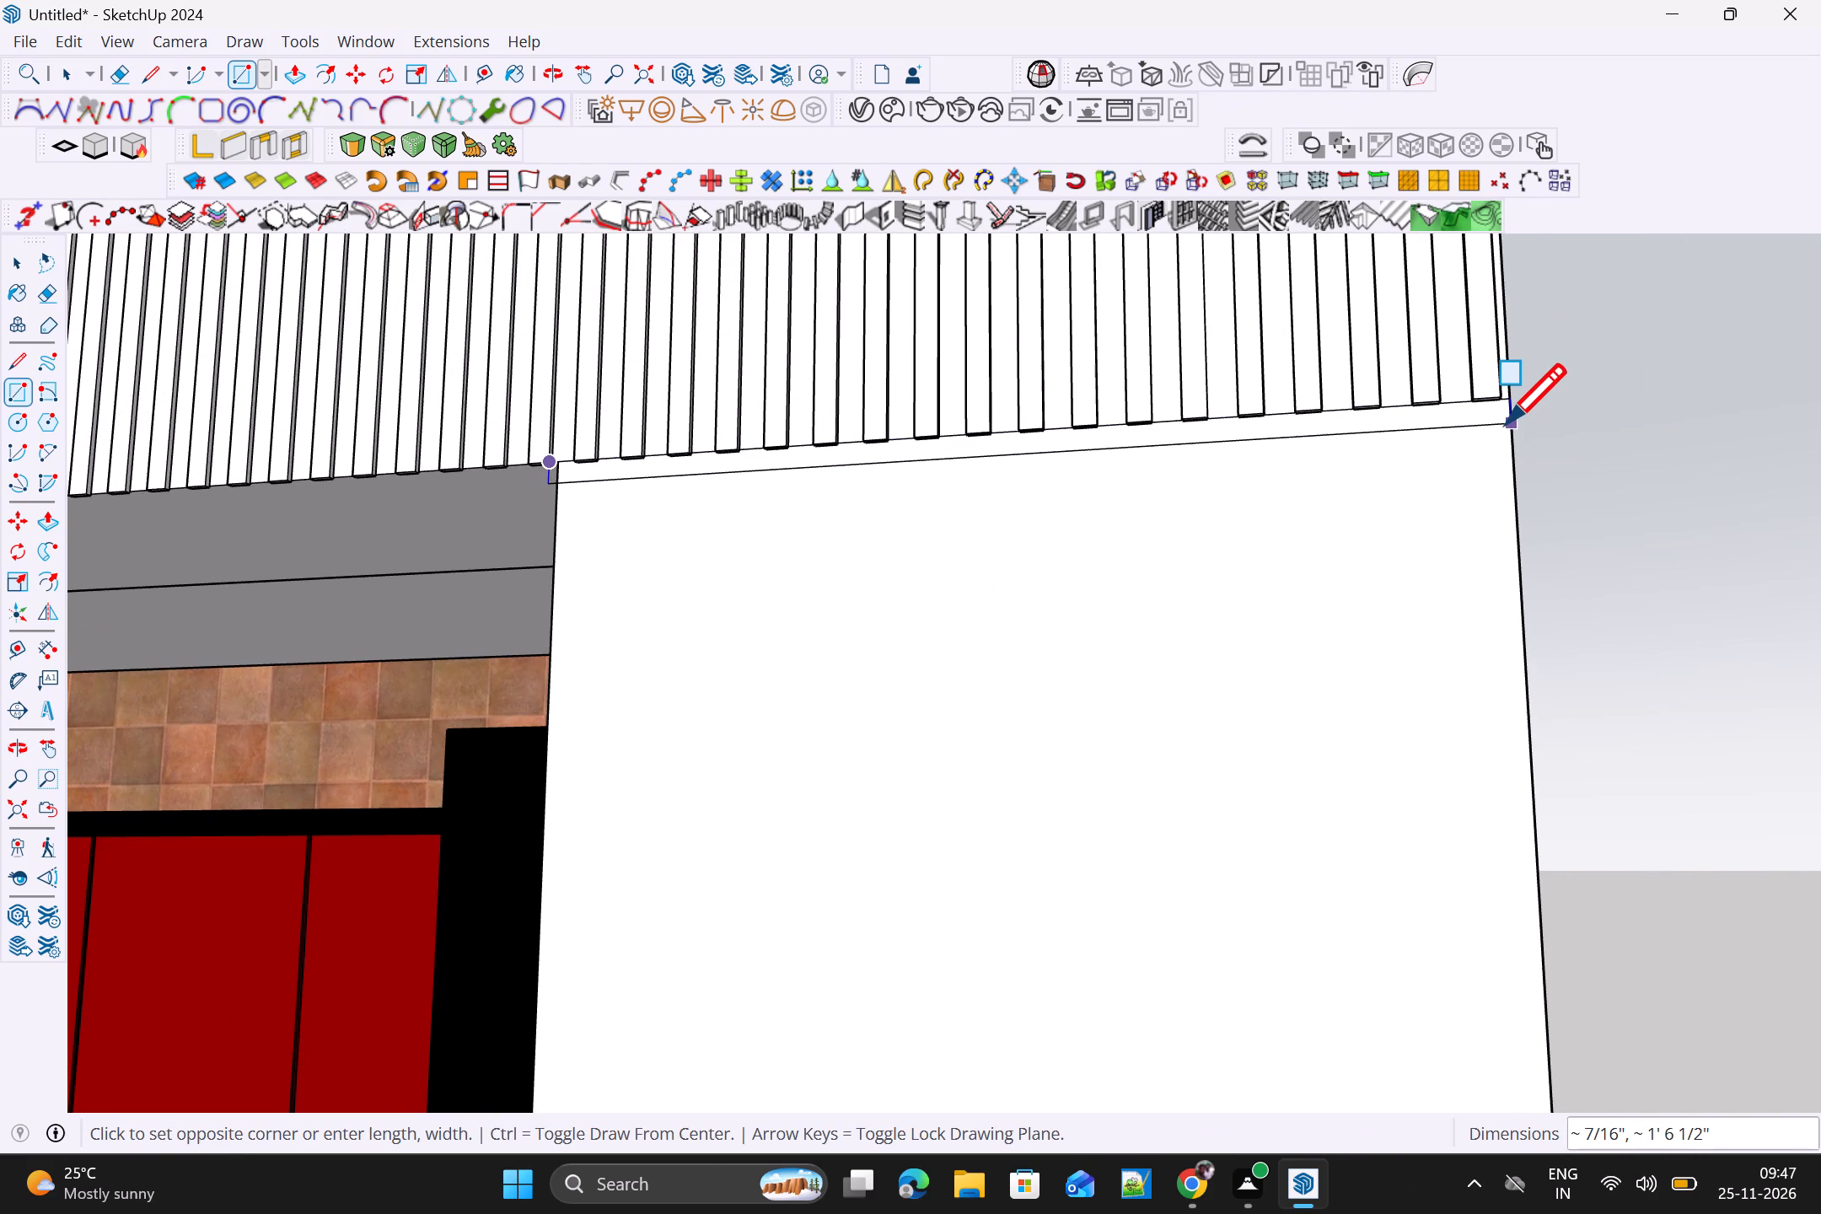
key(Escape)
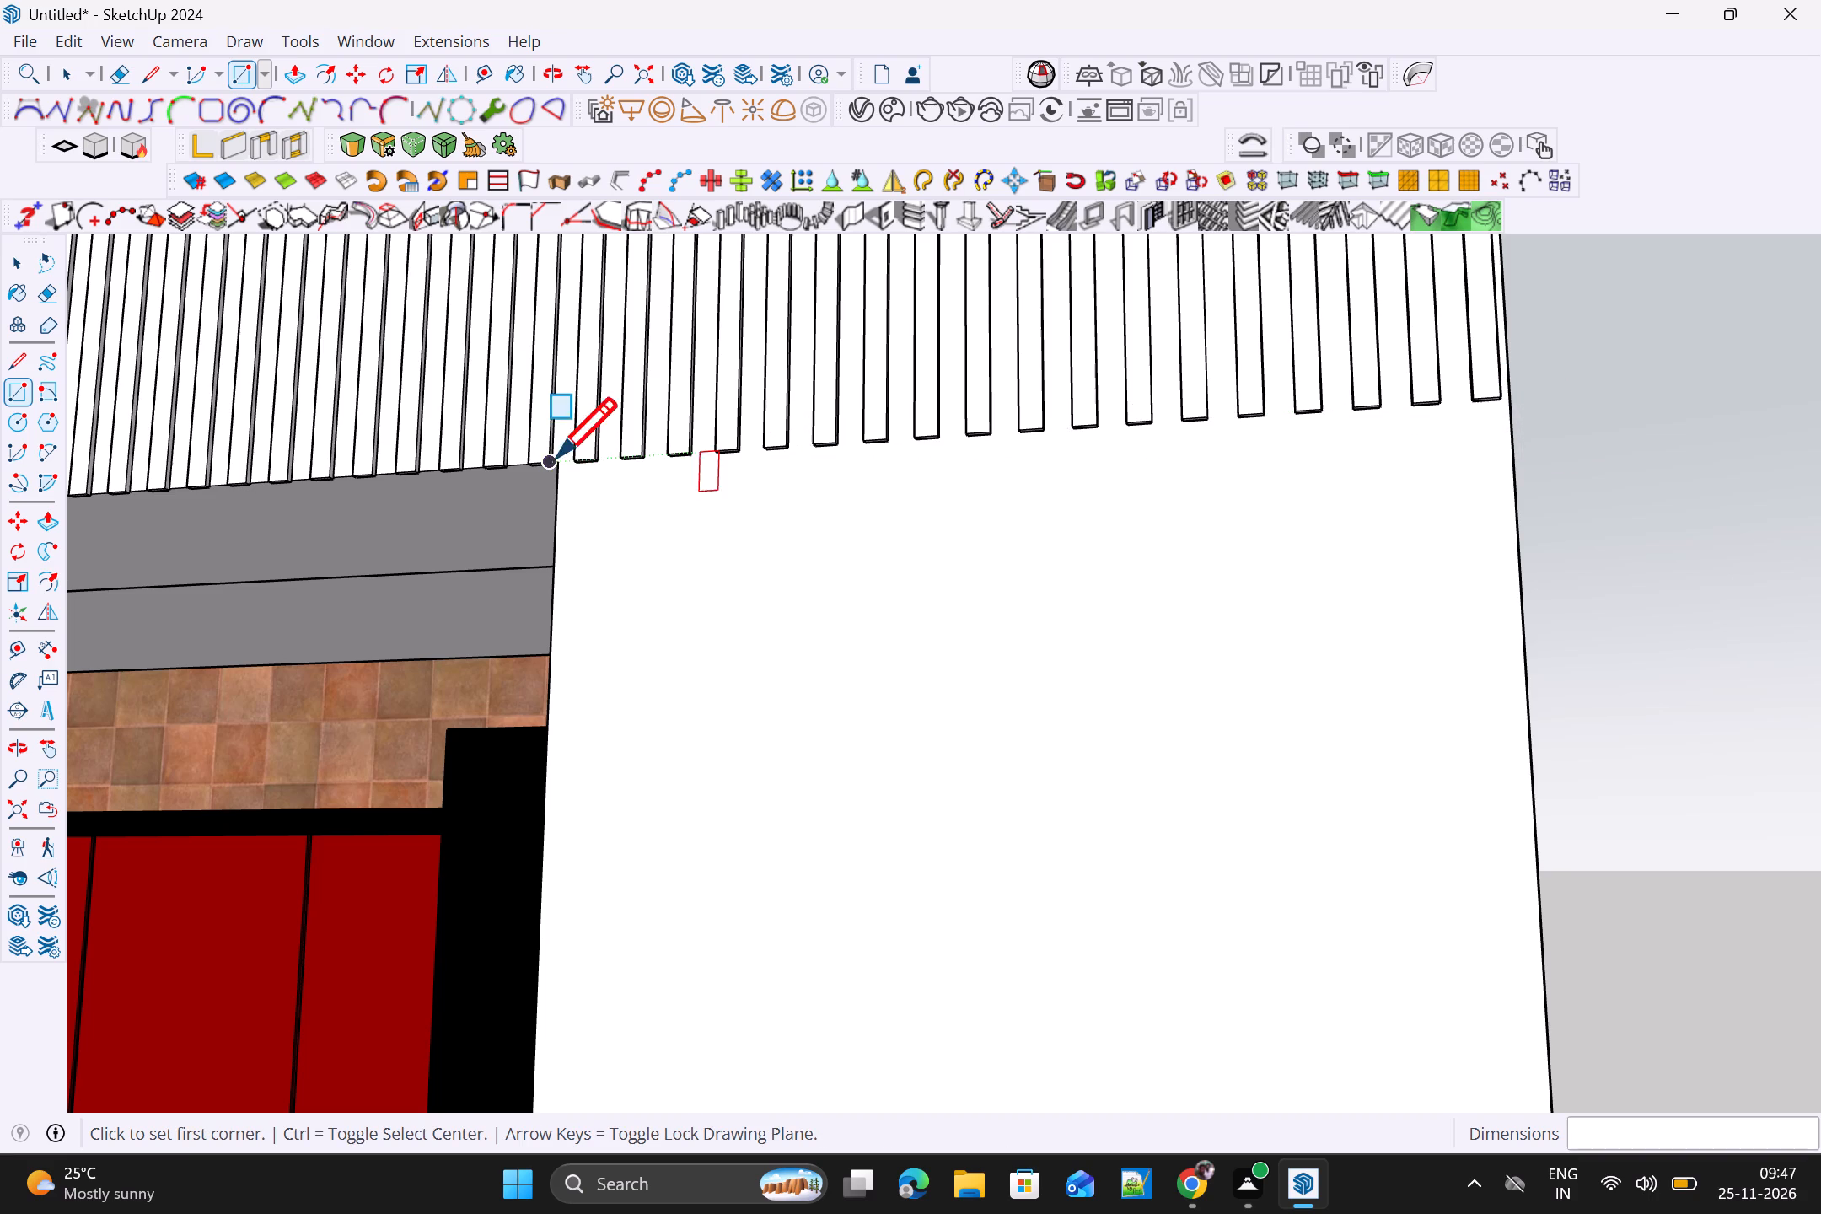
click(563, 469)
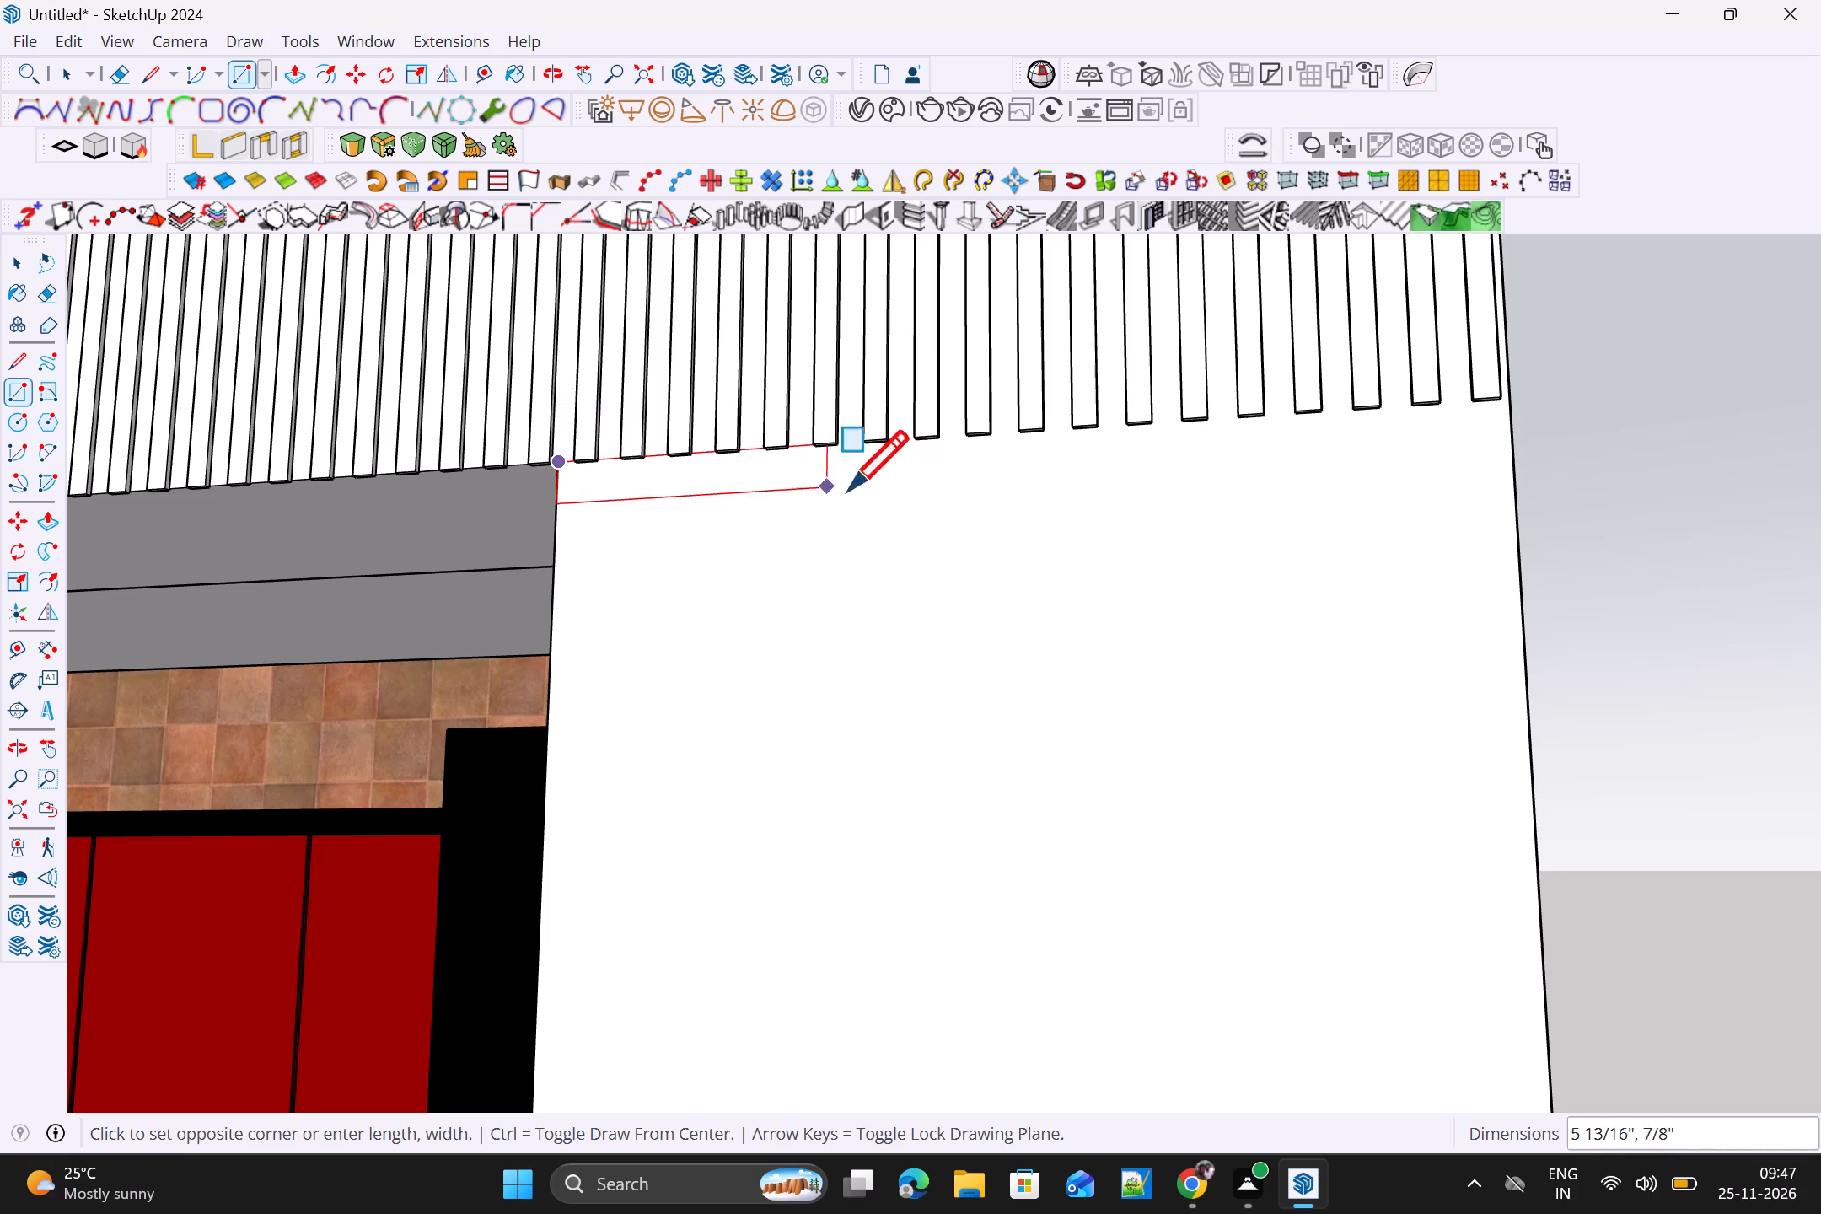
click(1506, 423)
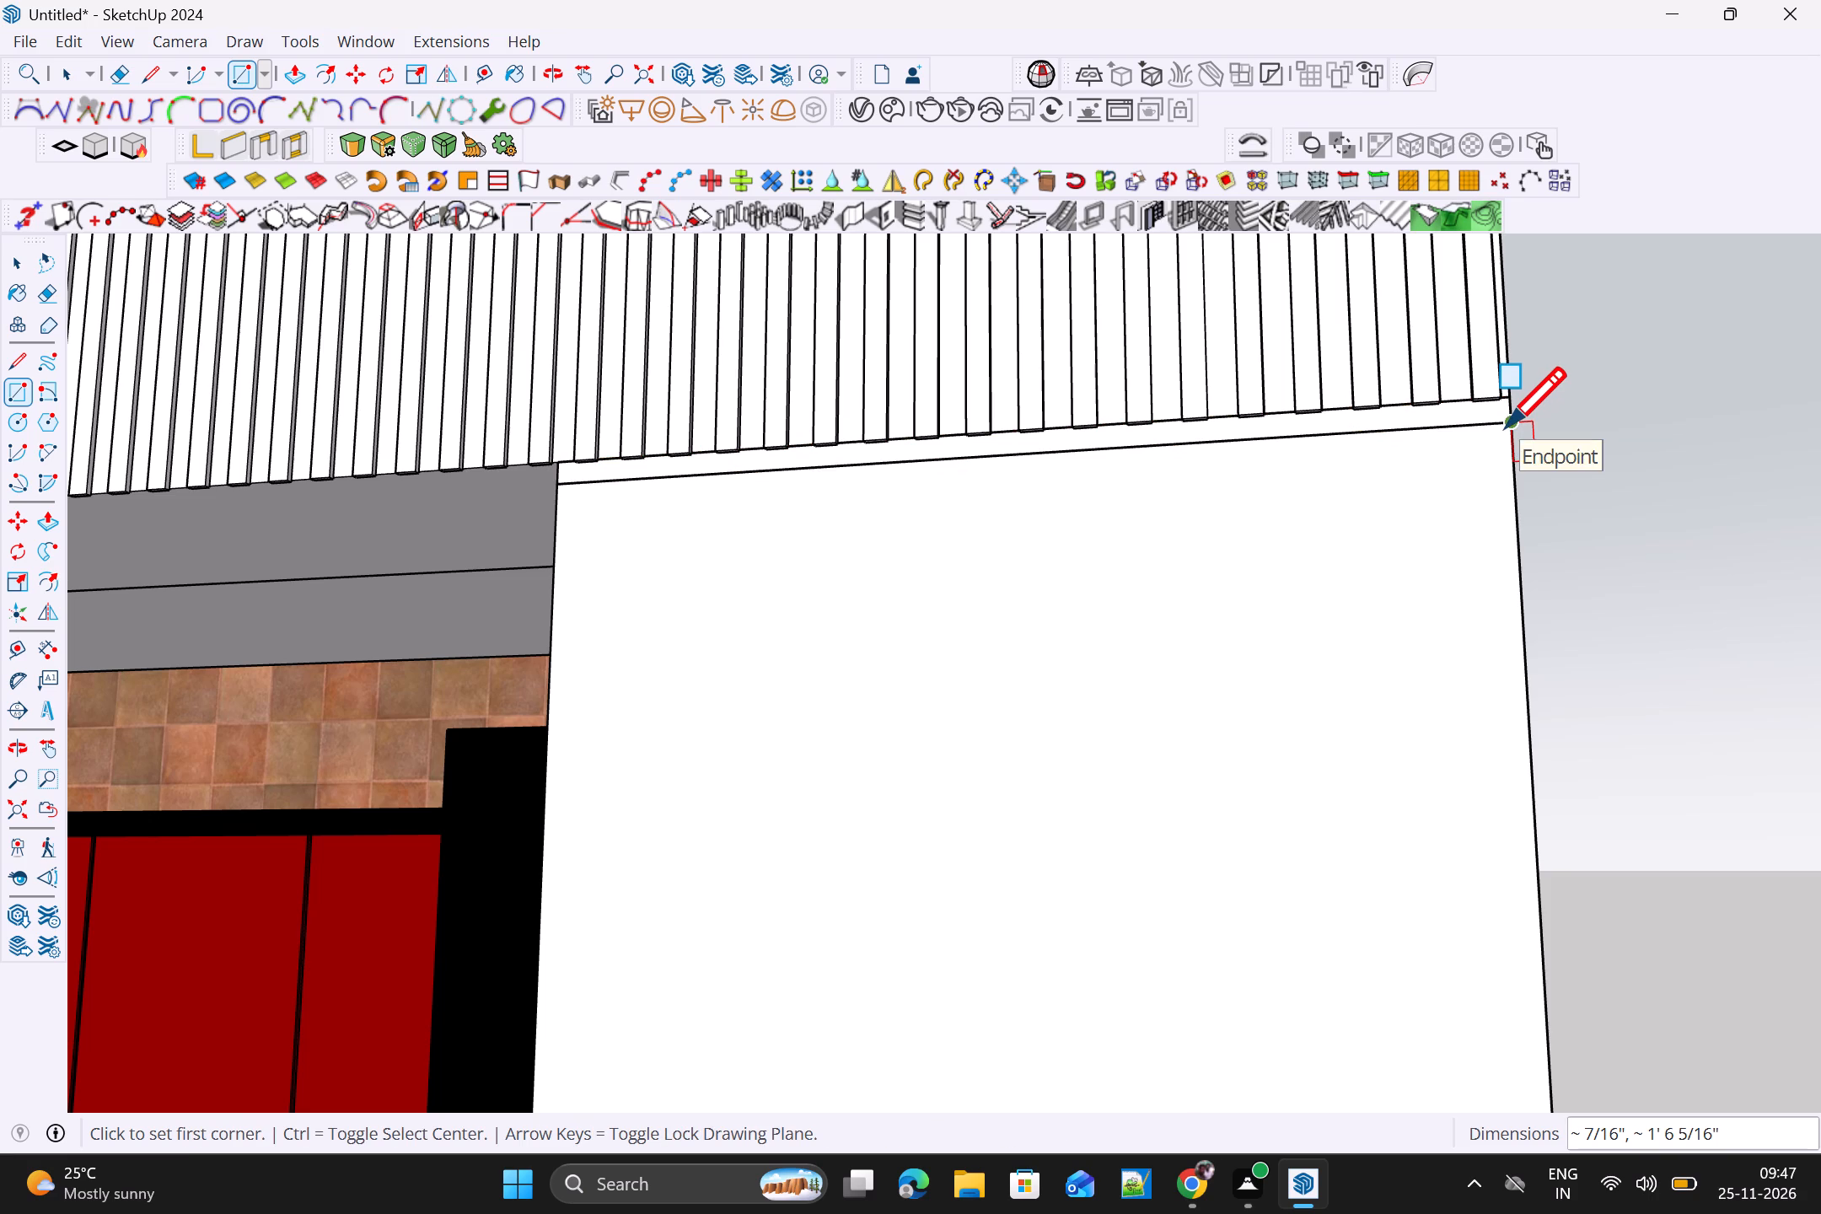
Push/Pull the thin rectangle outward 1/8" to form a horizontal cladding strip.
key(p)
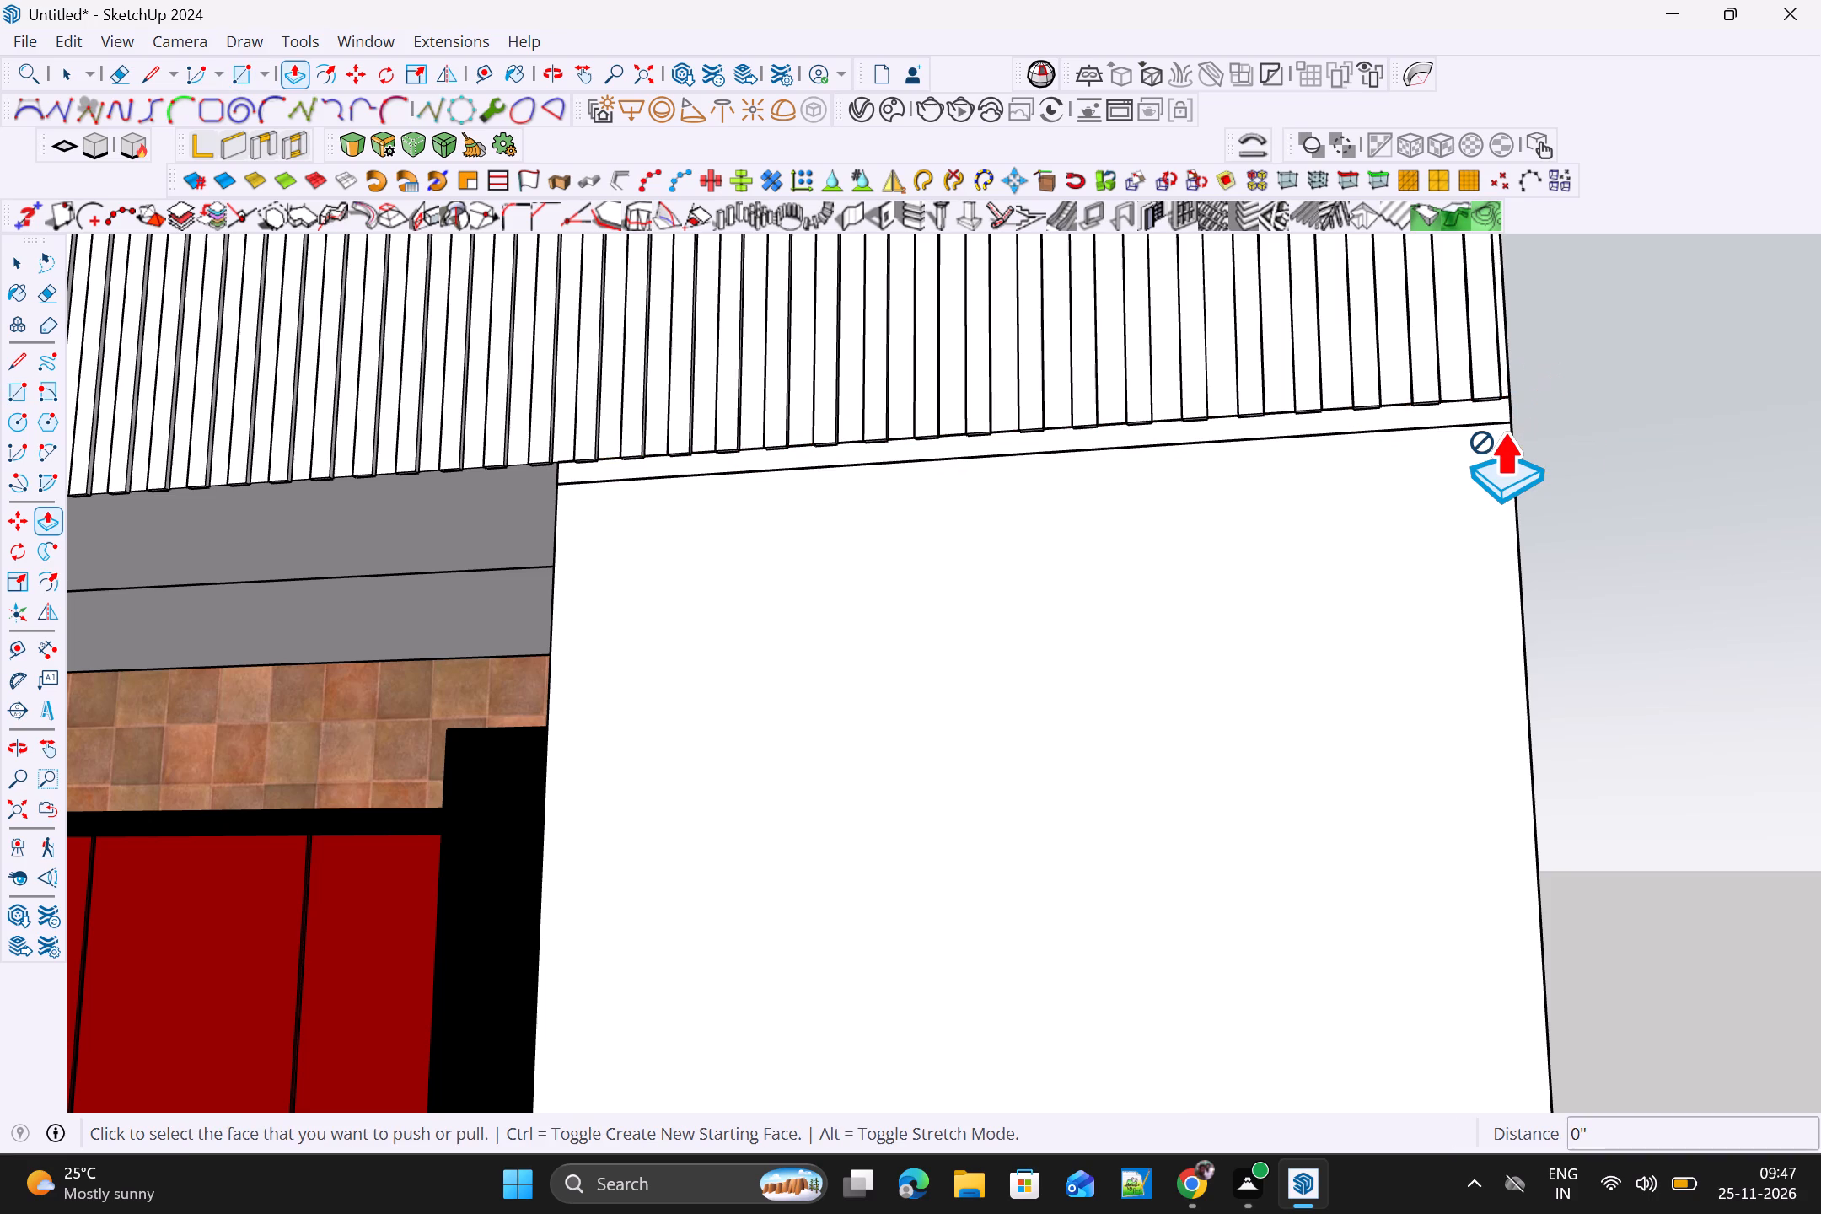
scroll(1496, 416, up, 4)
click(1495, 414)
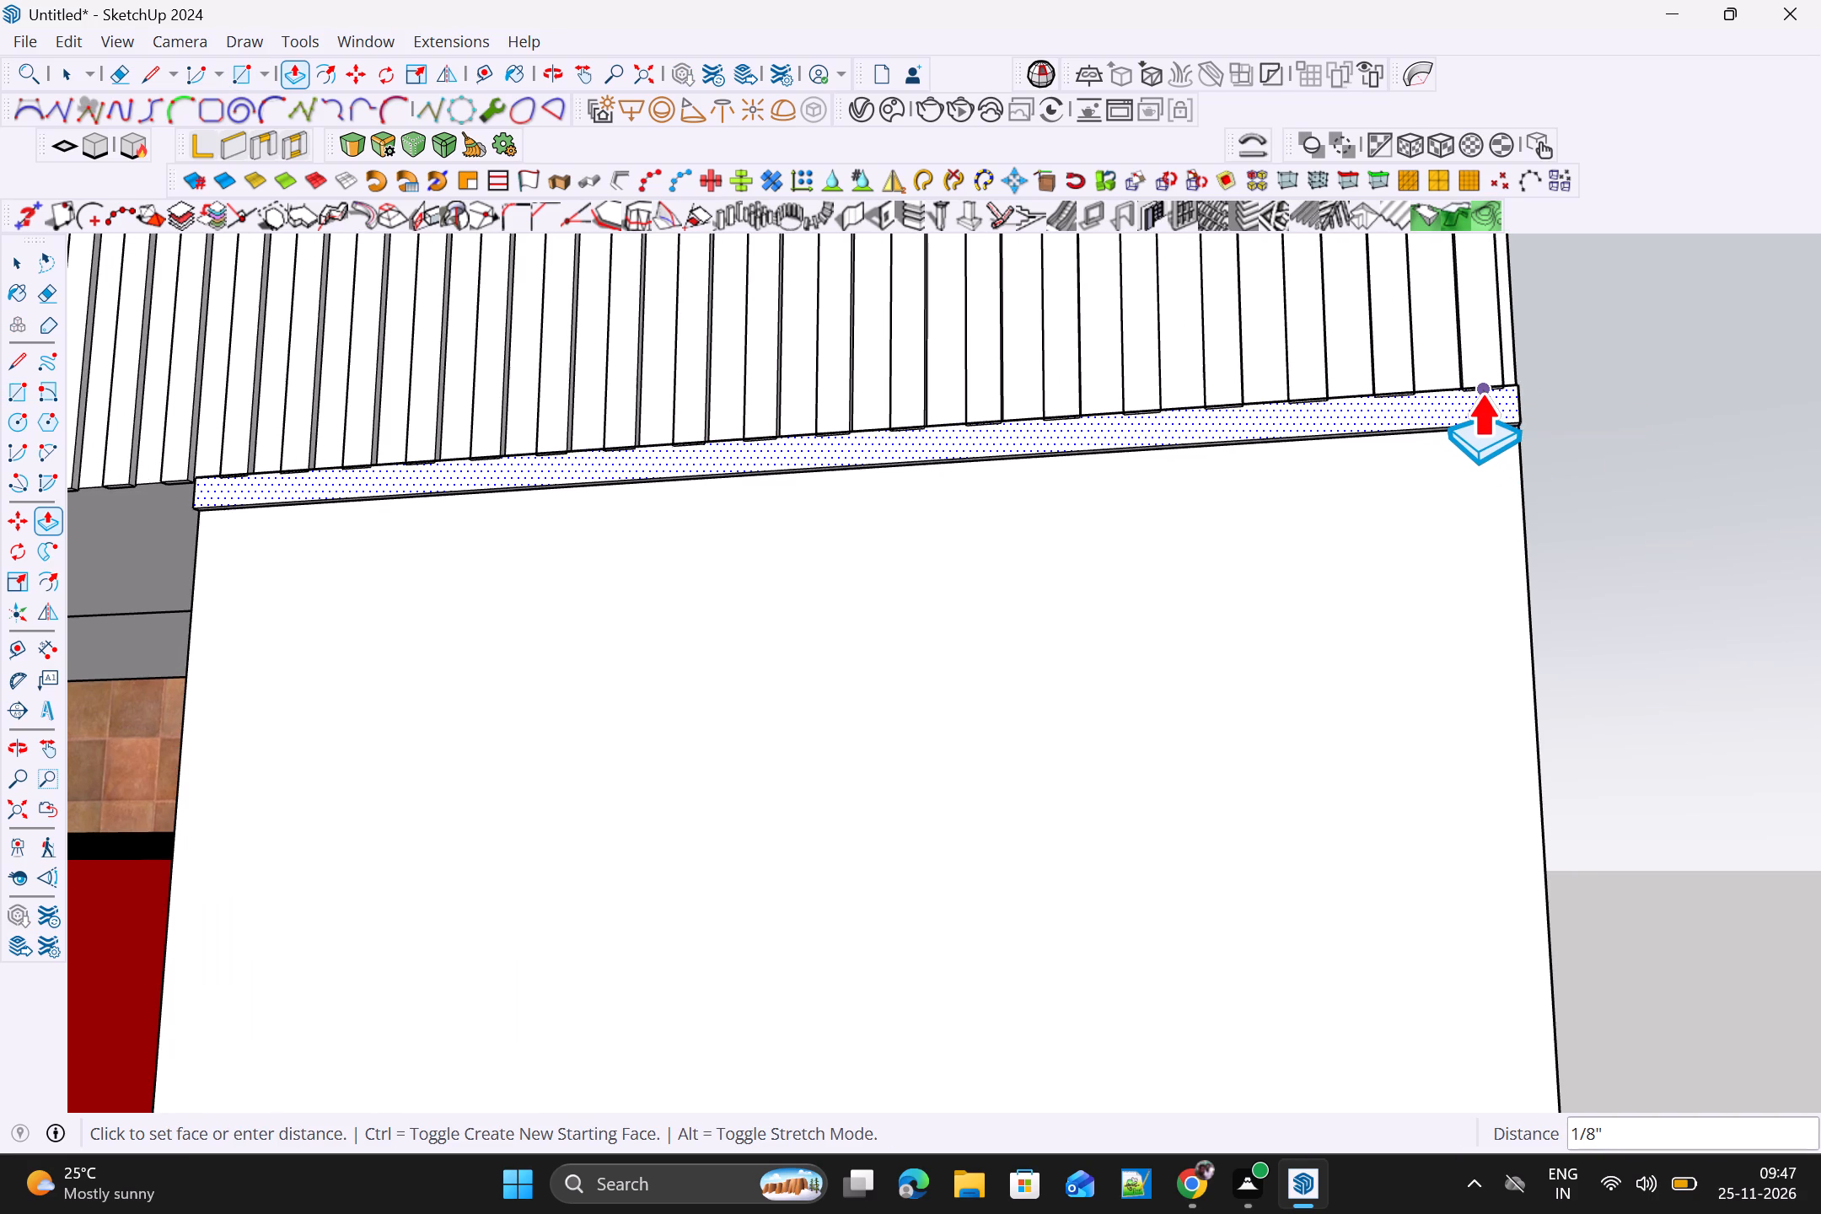
click(1481, 391)
scroll(1620, 430, down, 3)
Make the complete extruded horizontal strip on the unclad front wall a group.
key(space)
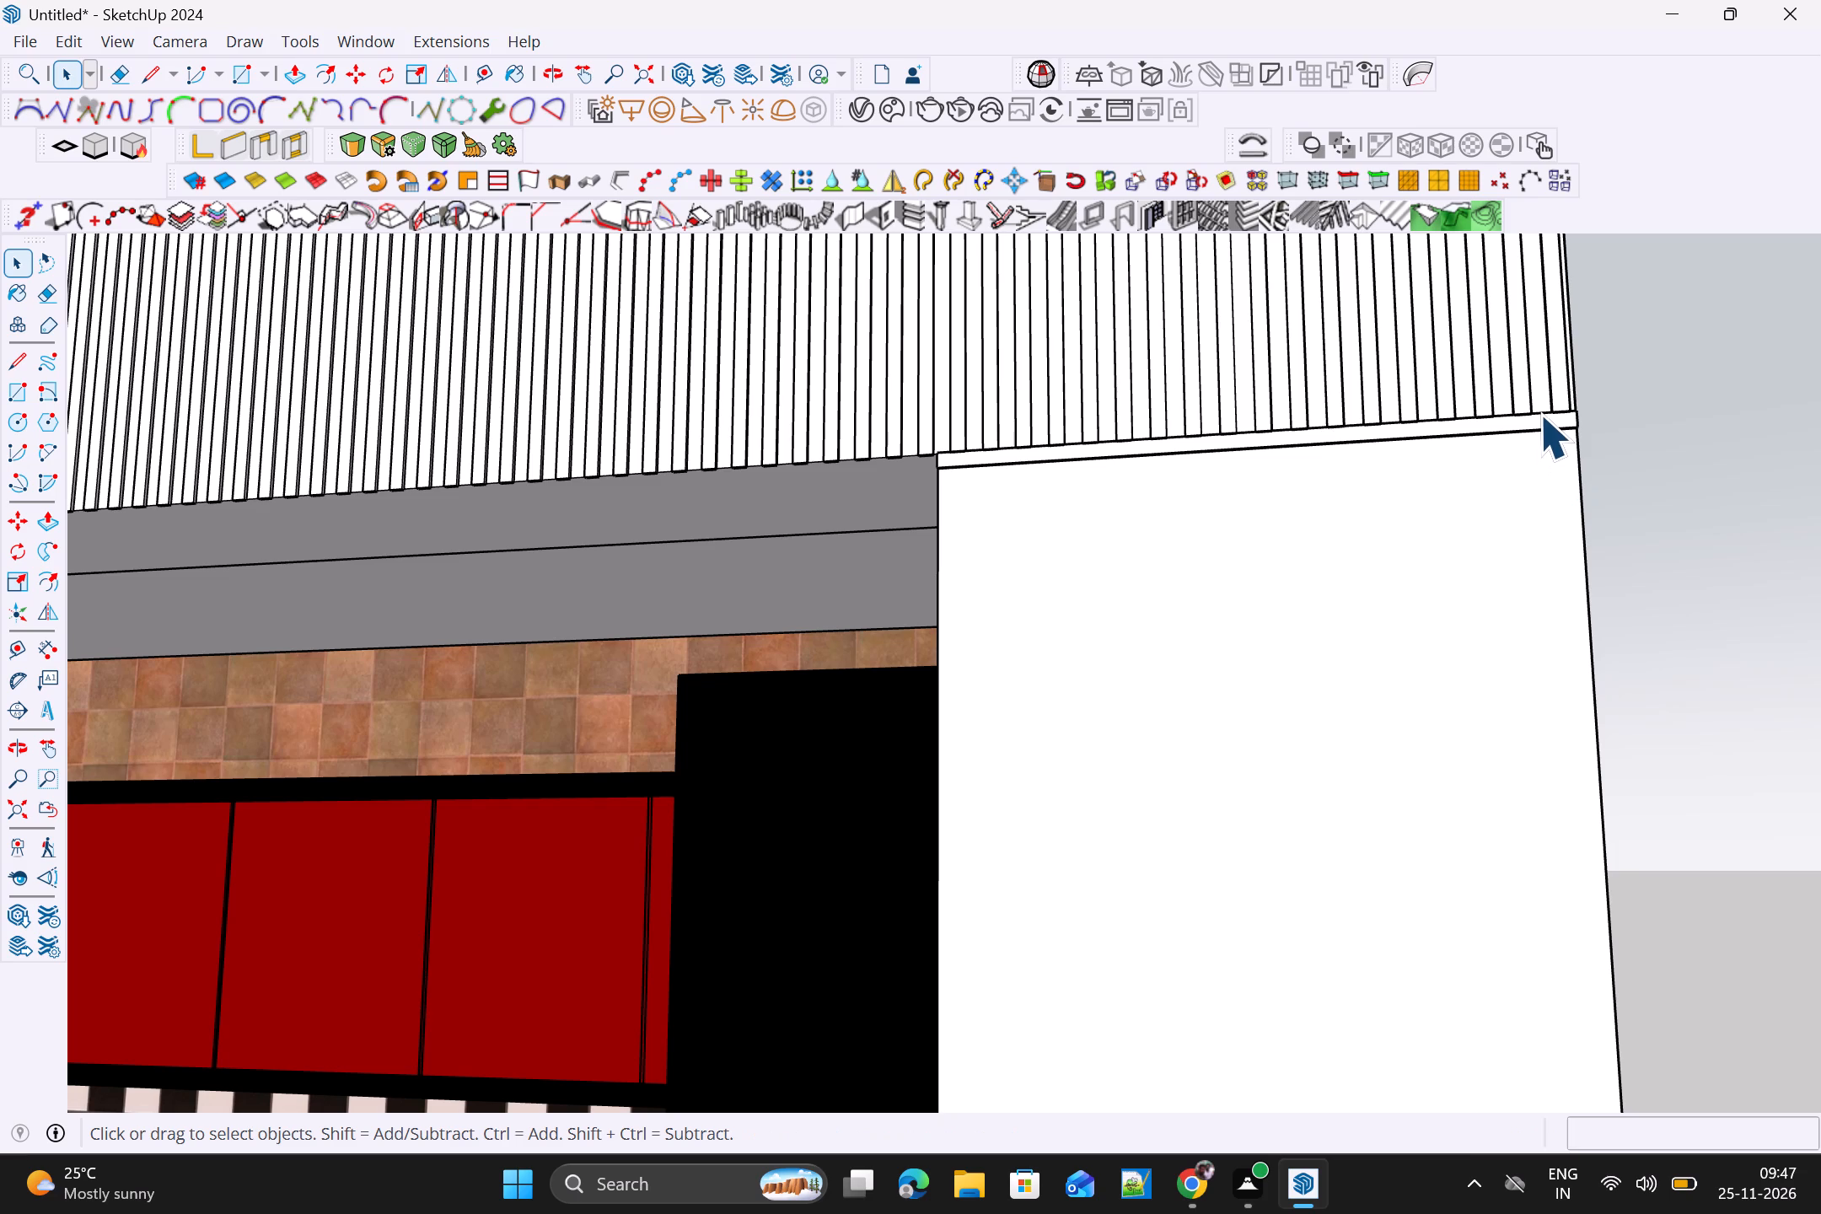
triple_click(1539, 421)
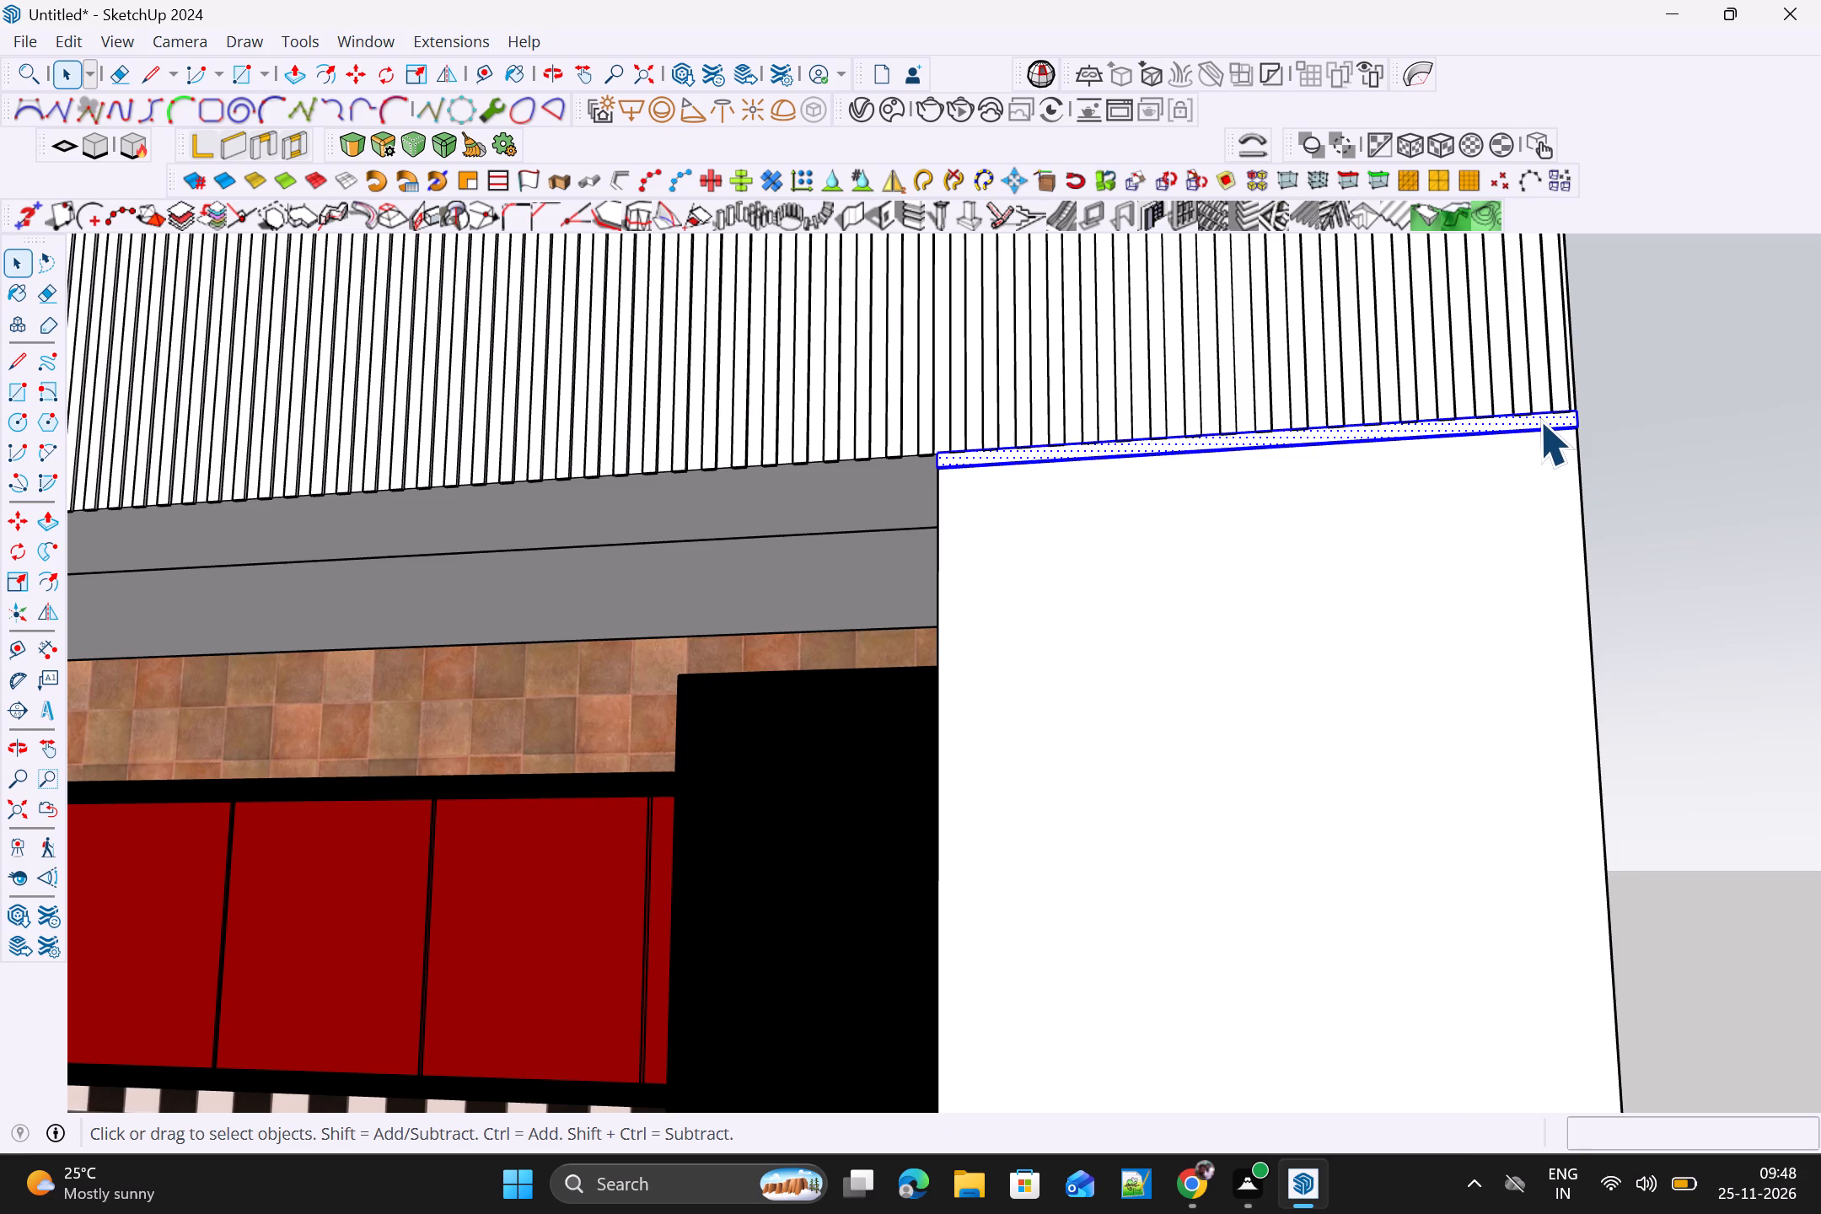
right_click(1539, 423)
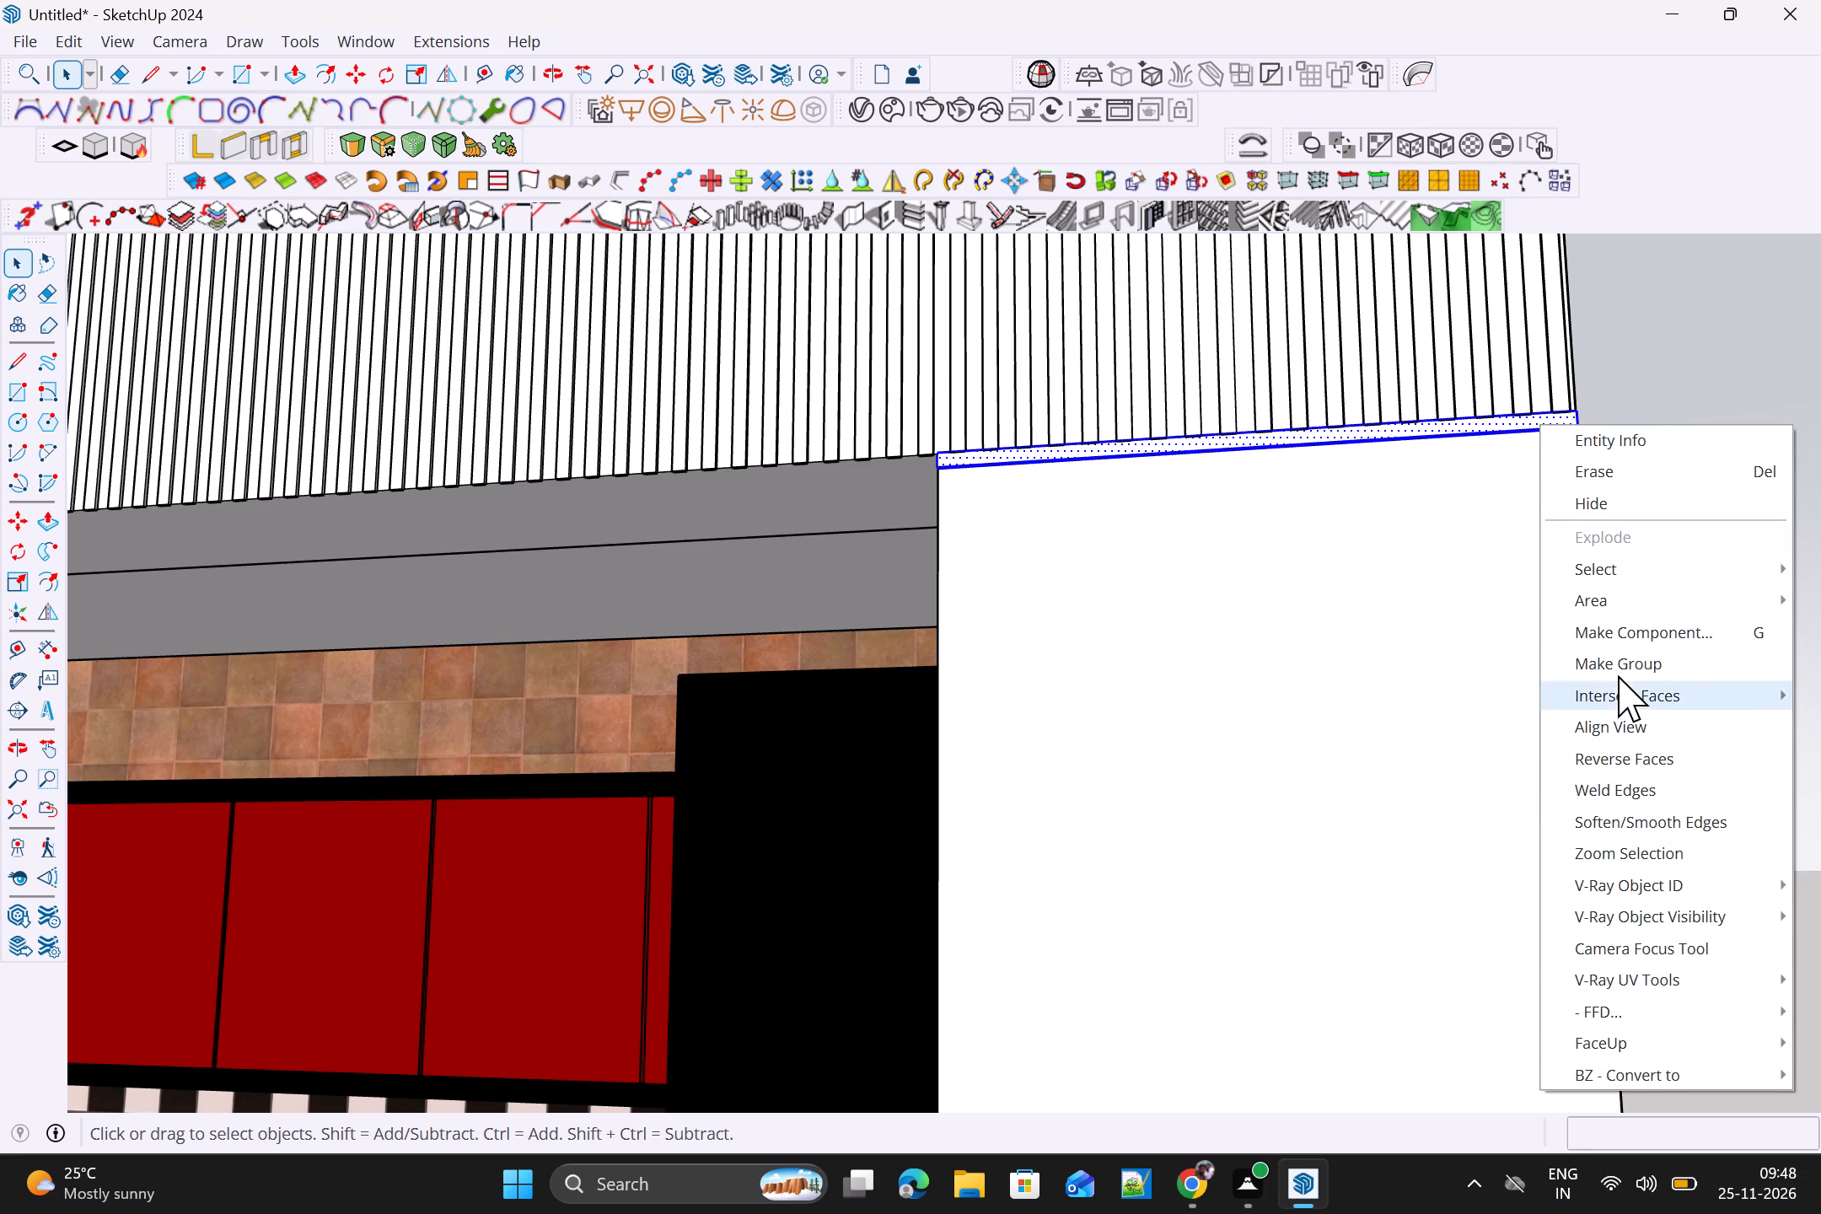
click(1618, 669)
Copy the horizontal strip group about 8' 5" straight down the front wall to its base at floor level.
scroll(1618, 669, down, 6)
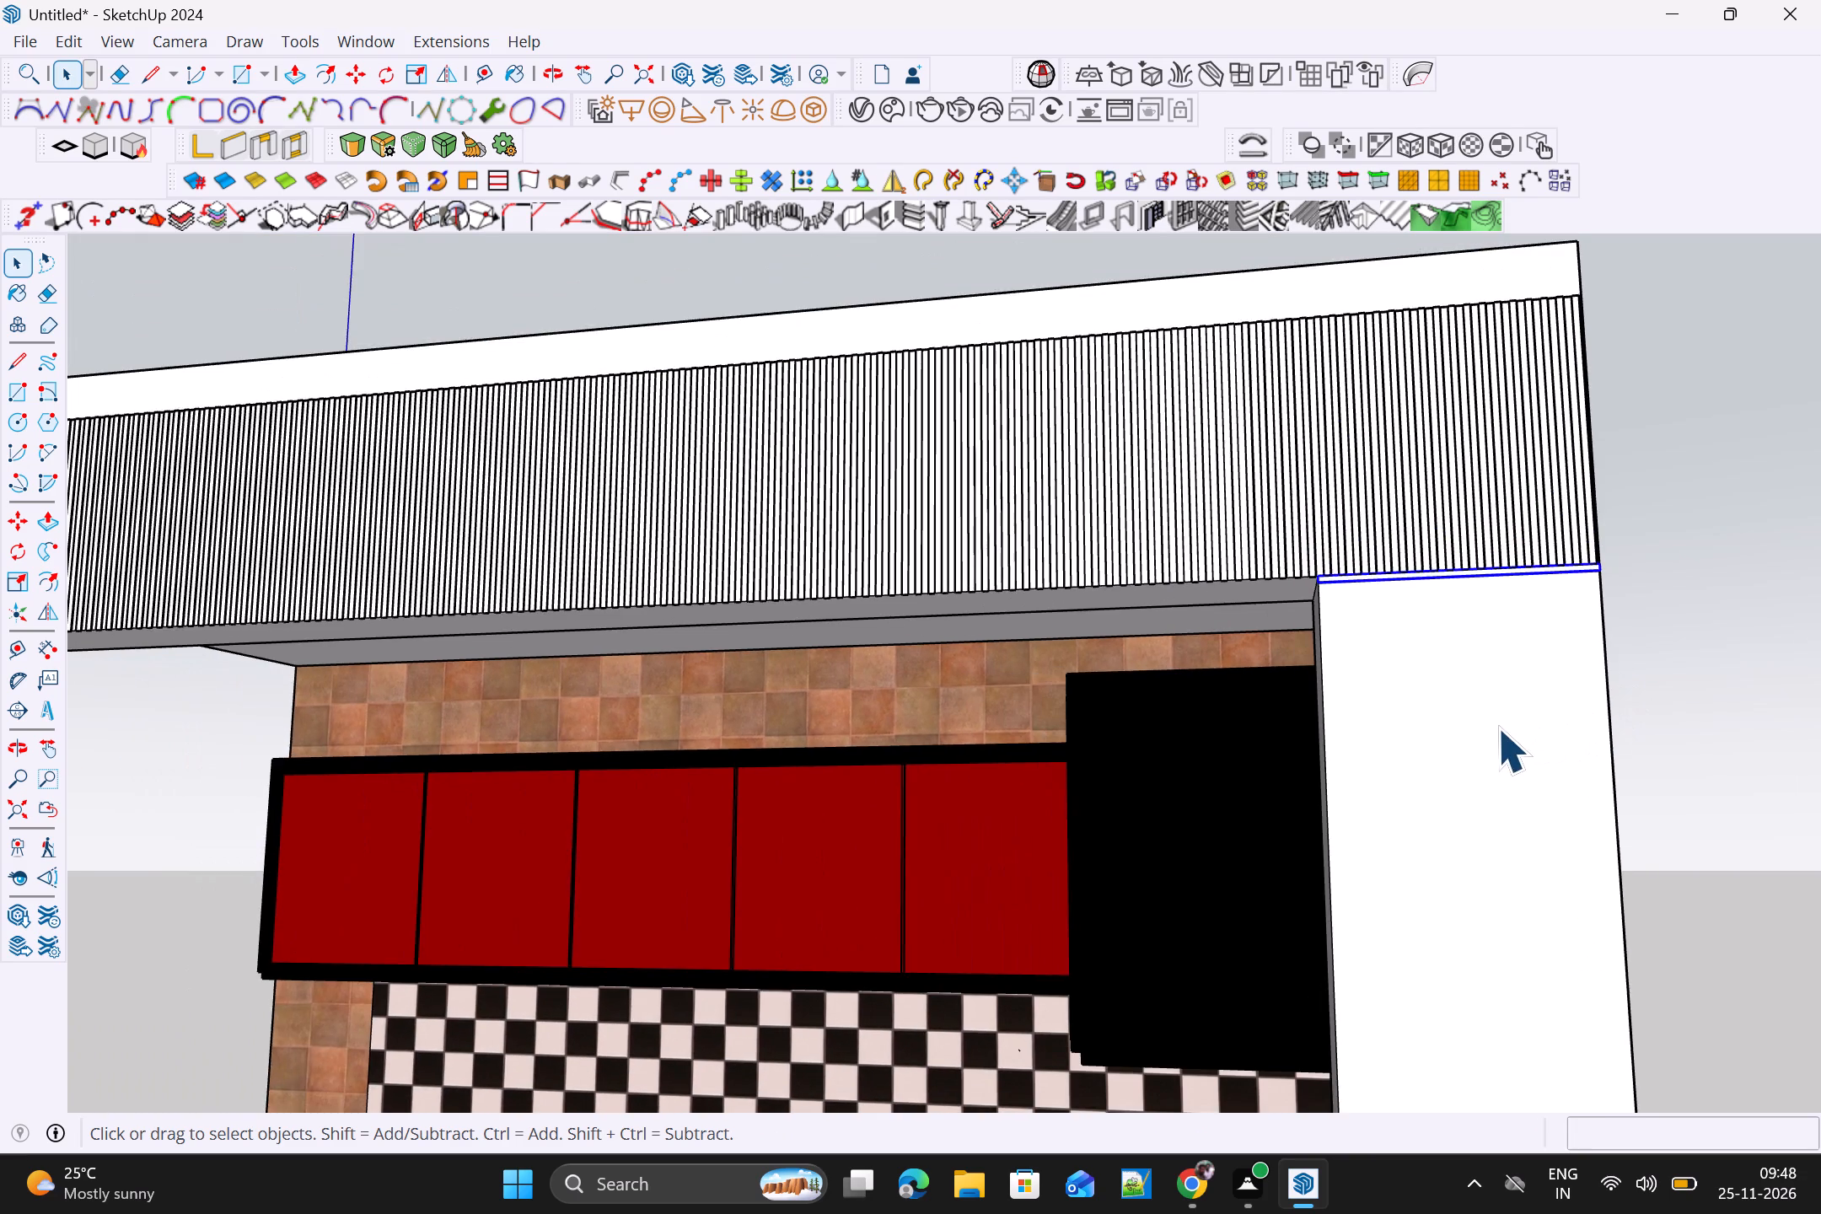
scroll(1494, 729, down, 4)
shift+middle_drag(1502, 748, 1512, 518)
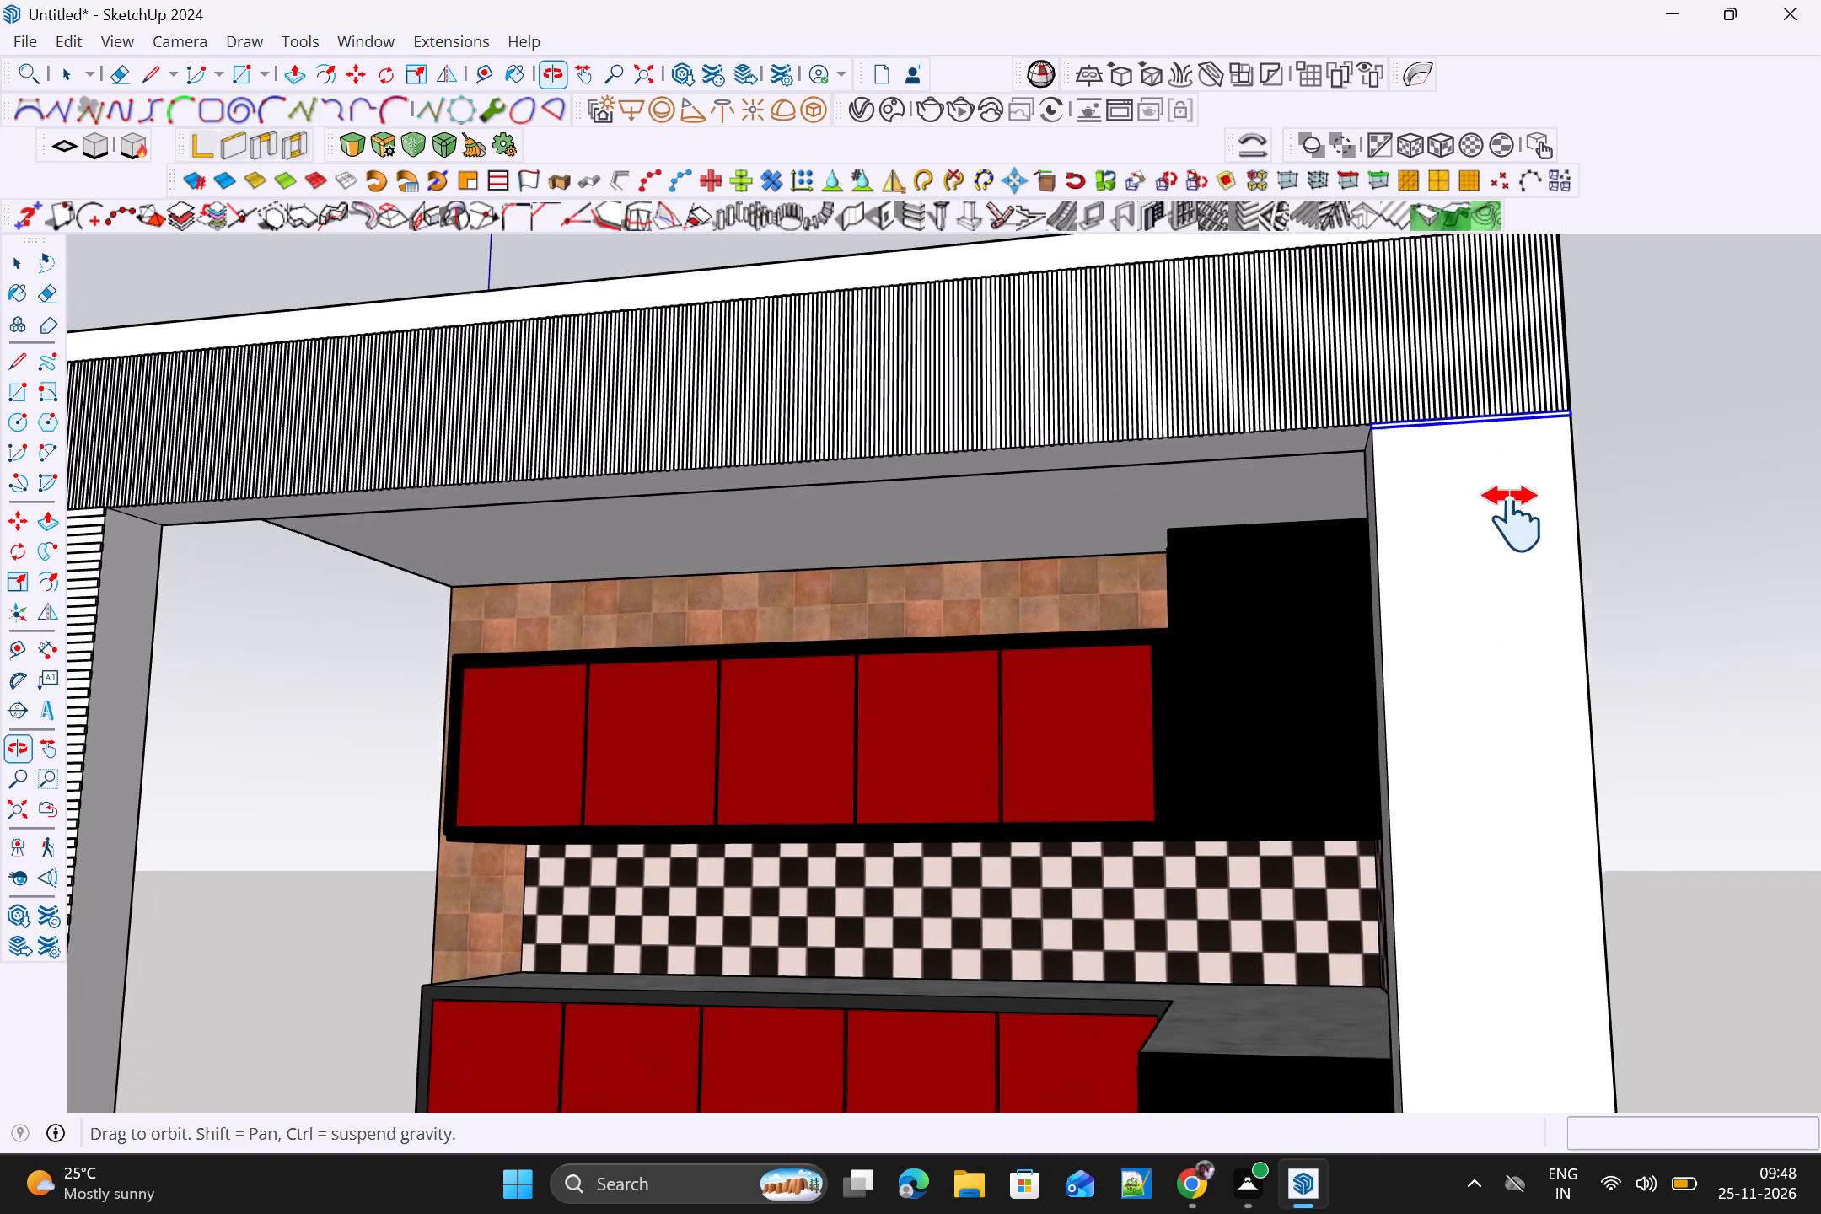
shift+middle_drag(1512, 518, 1514, 512)
scroll(1496, 530, down, 3)
middle_drag(1471, 631, 1820, 803)
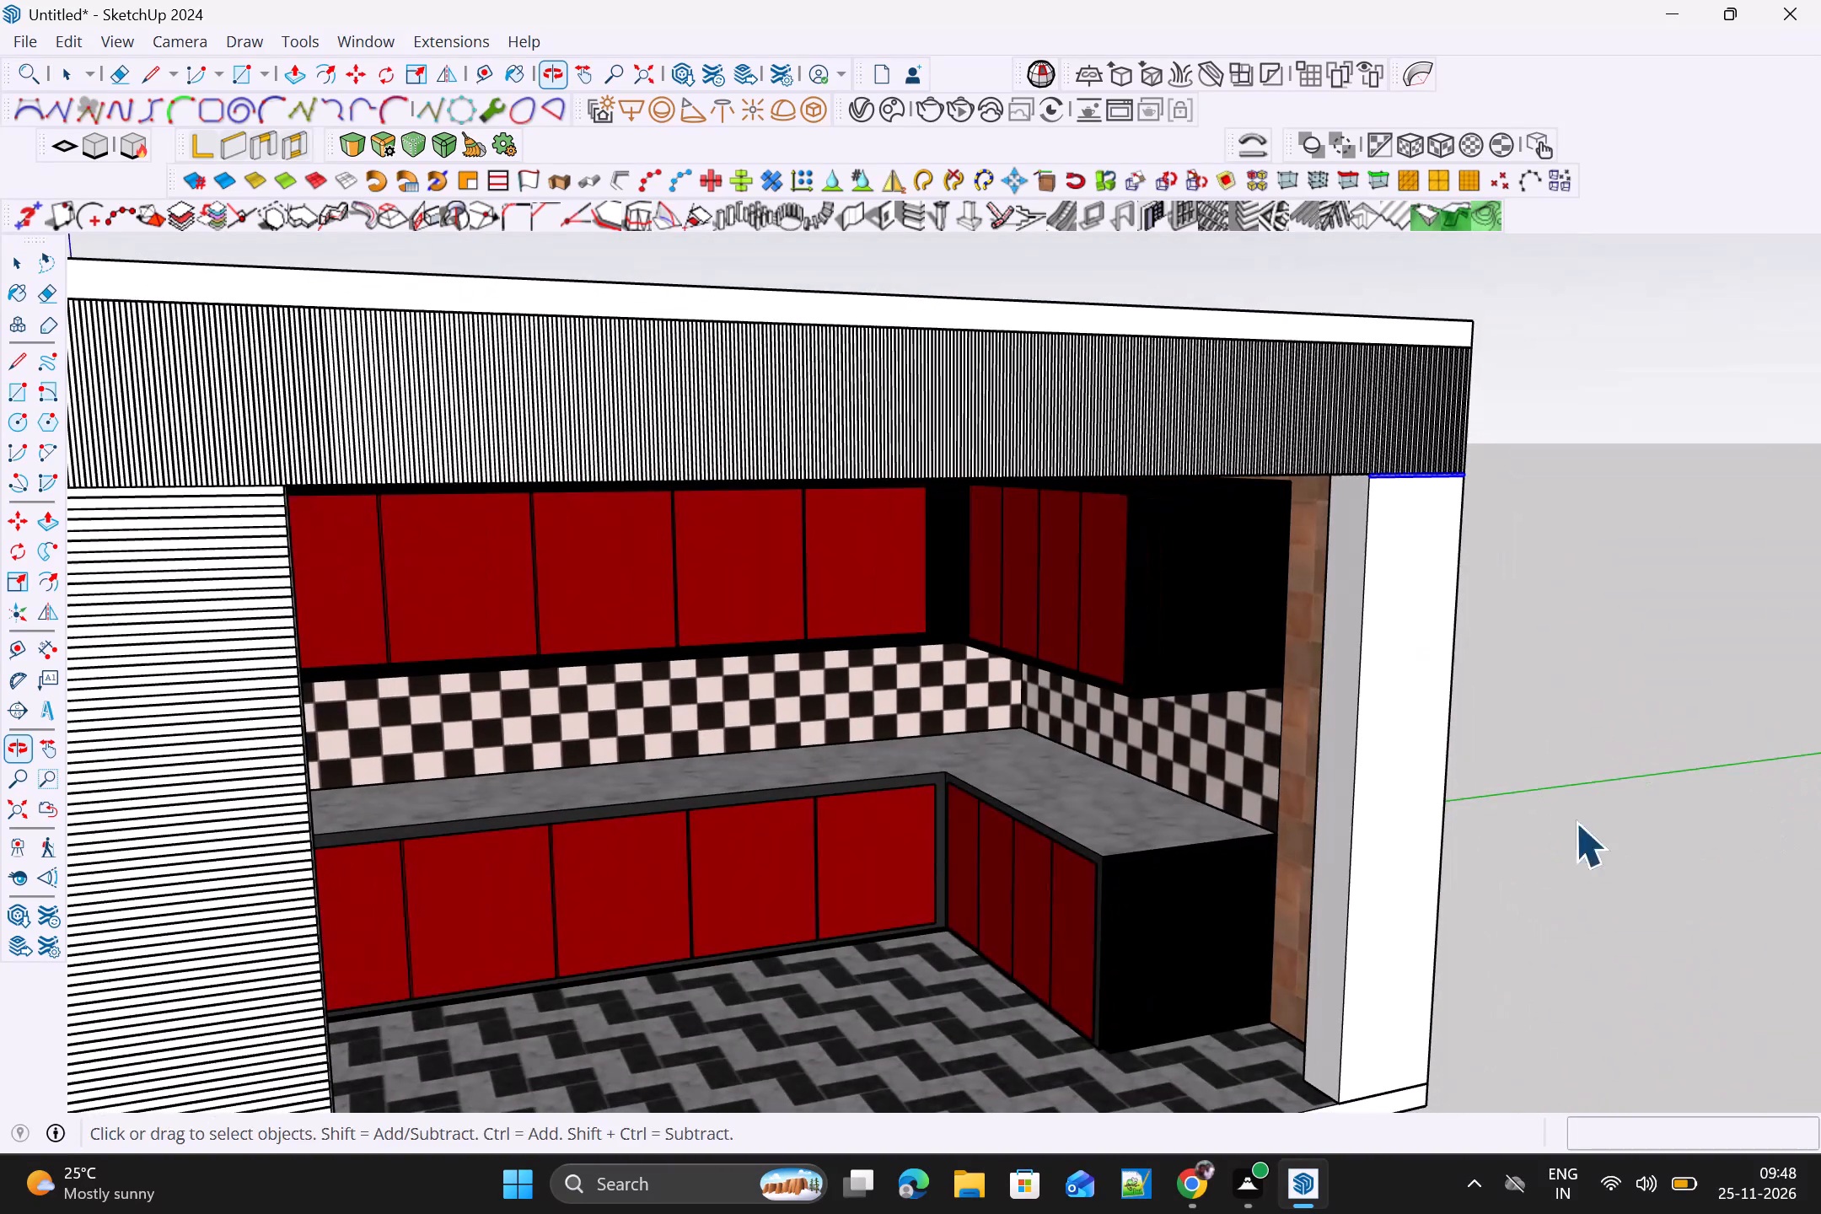
middle_drag(1259, 871, 1531, 991)
scroll(1174, 491, up, 2)
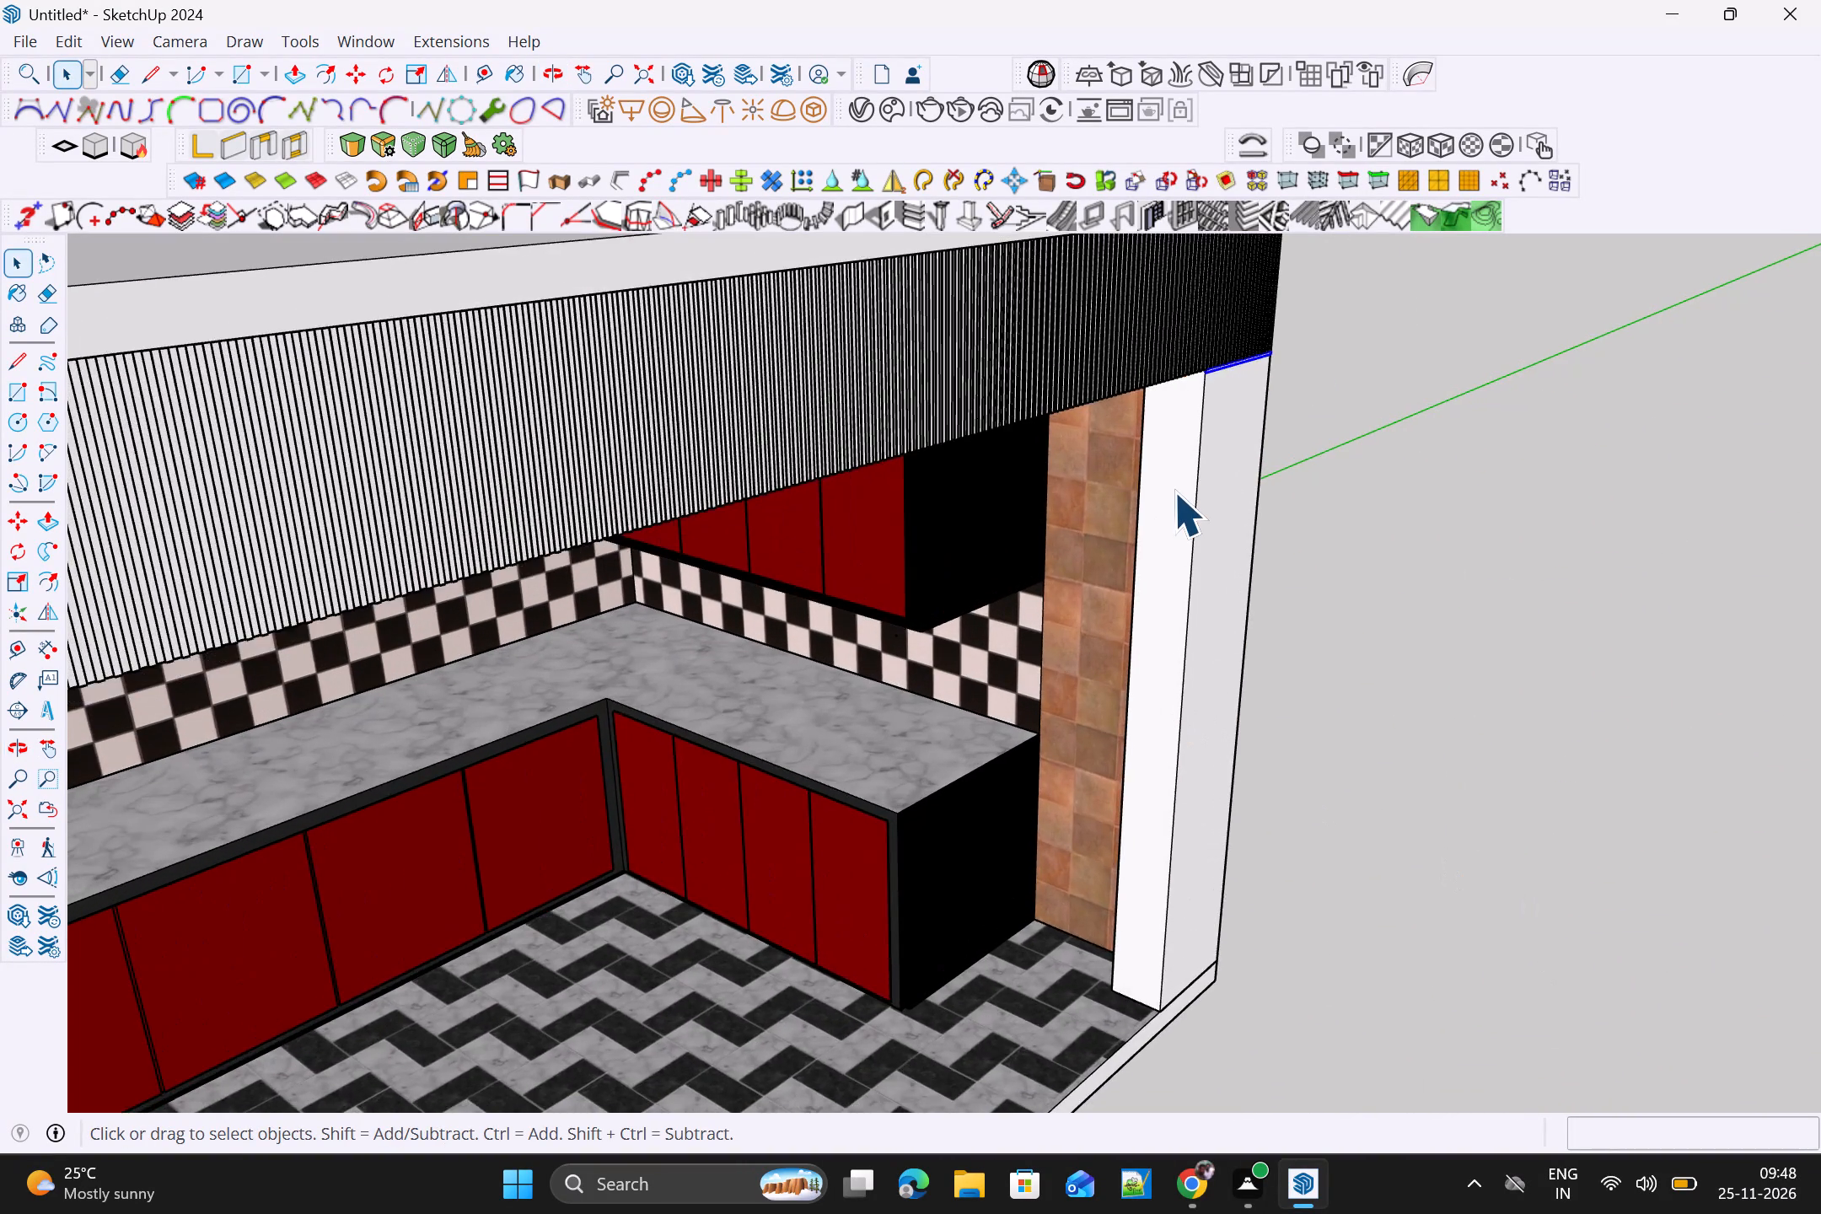
scroll(1174, 494, down, 4)
key(m)
scroll(1199, 421, up, 3)
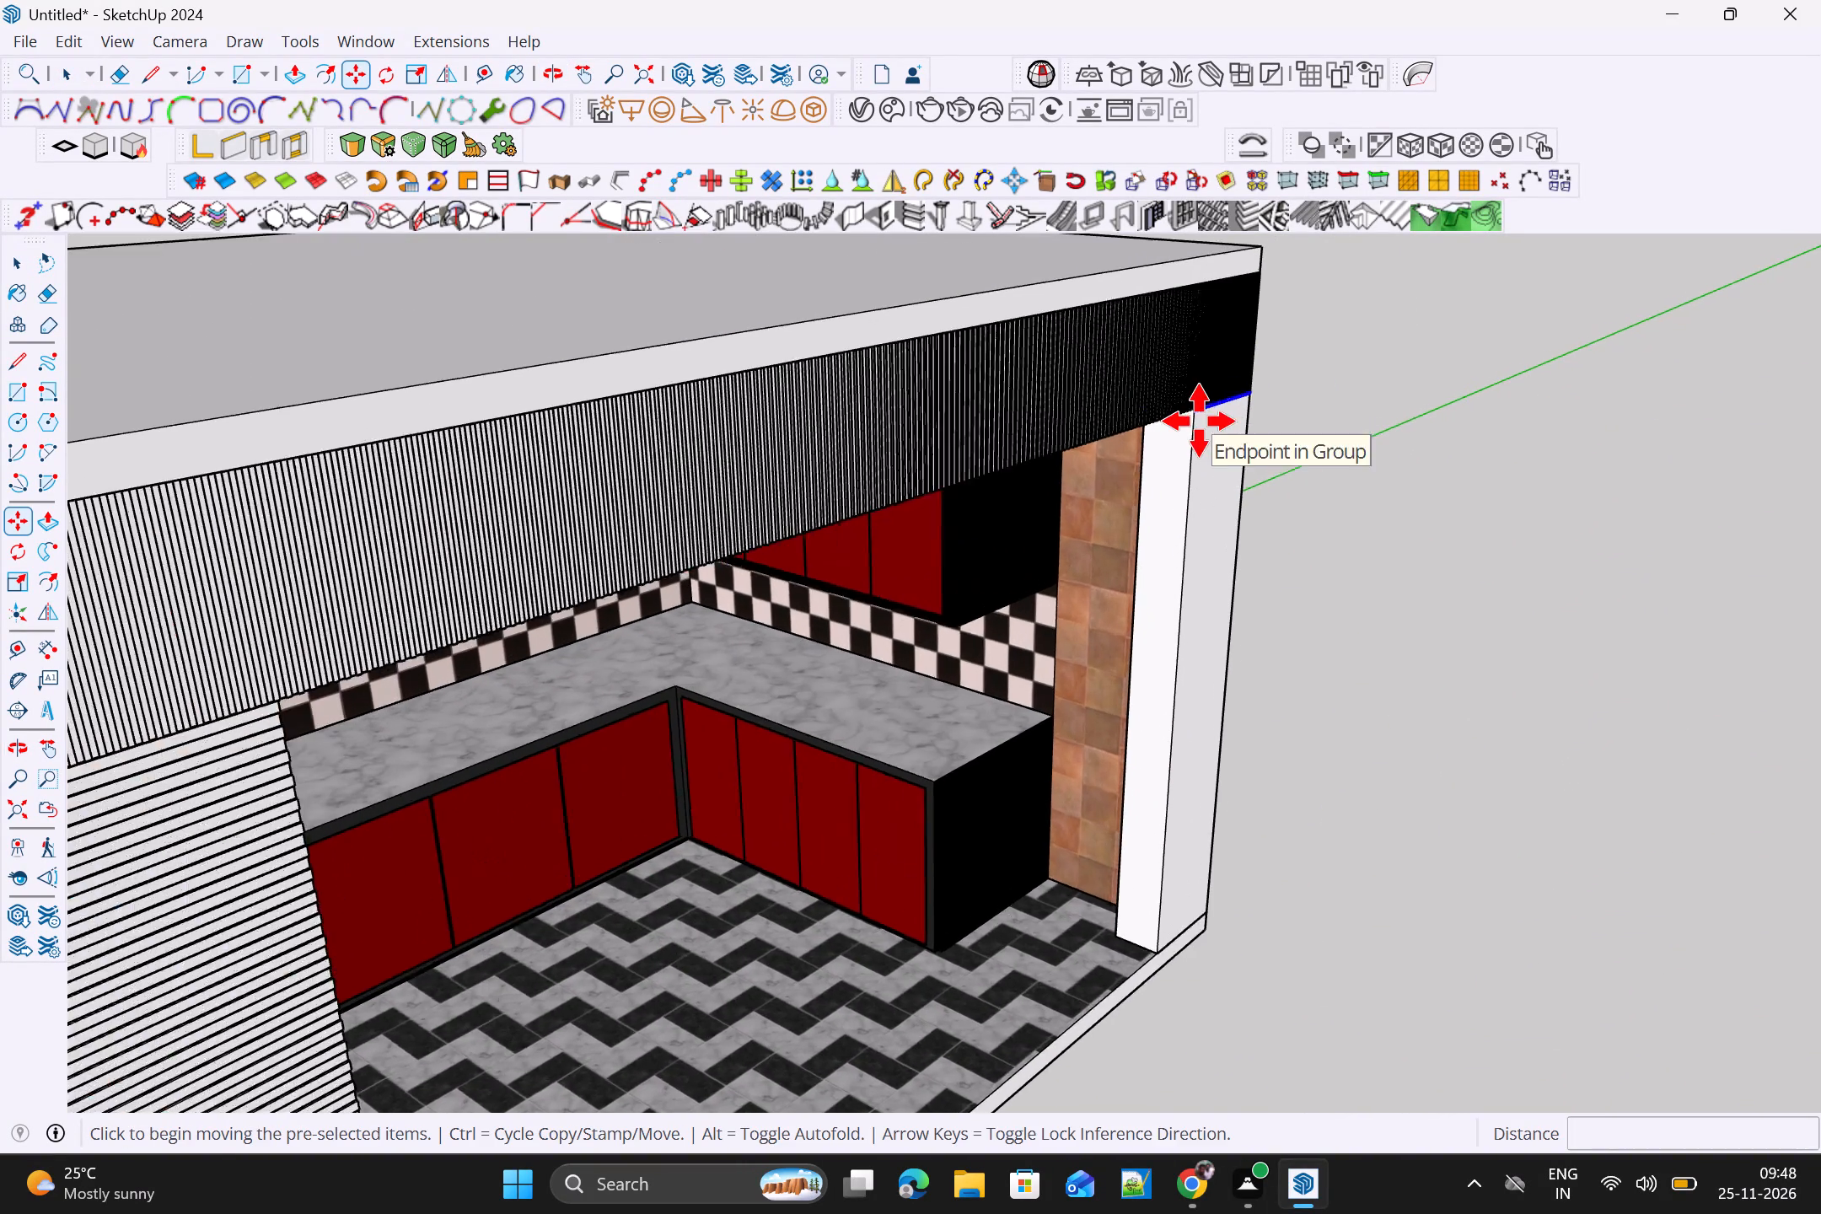
scroll(1199, 421, up, 11)
scroll(1166, 406, up, 11)
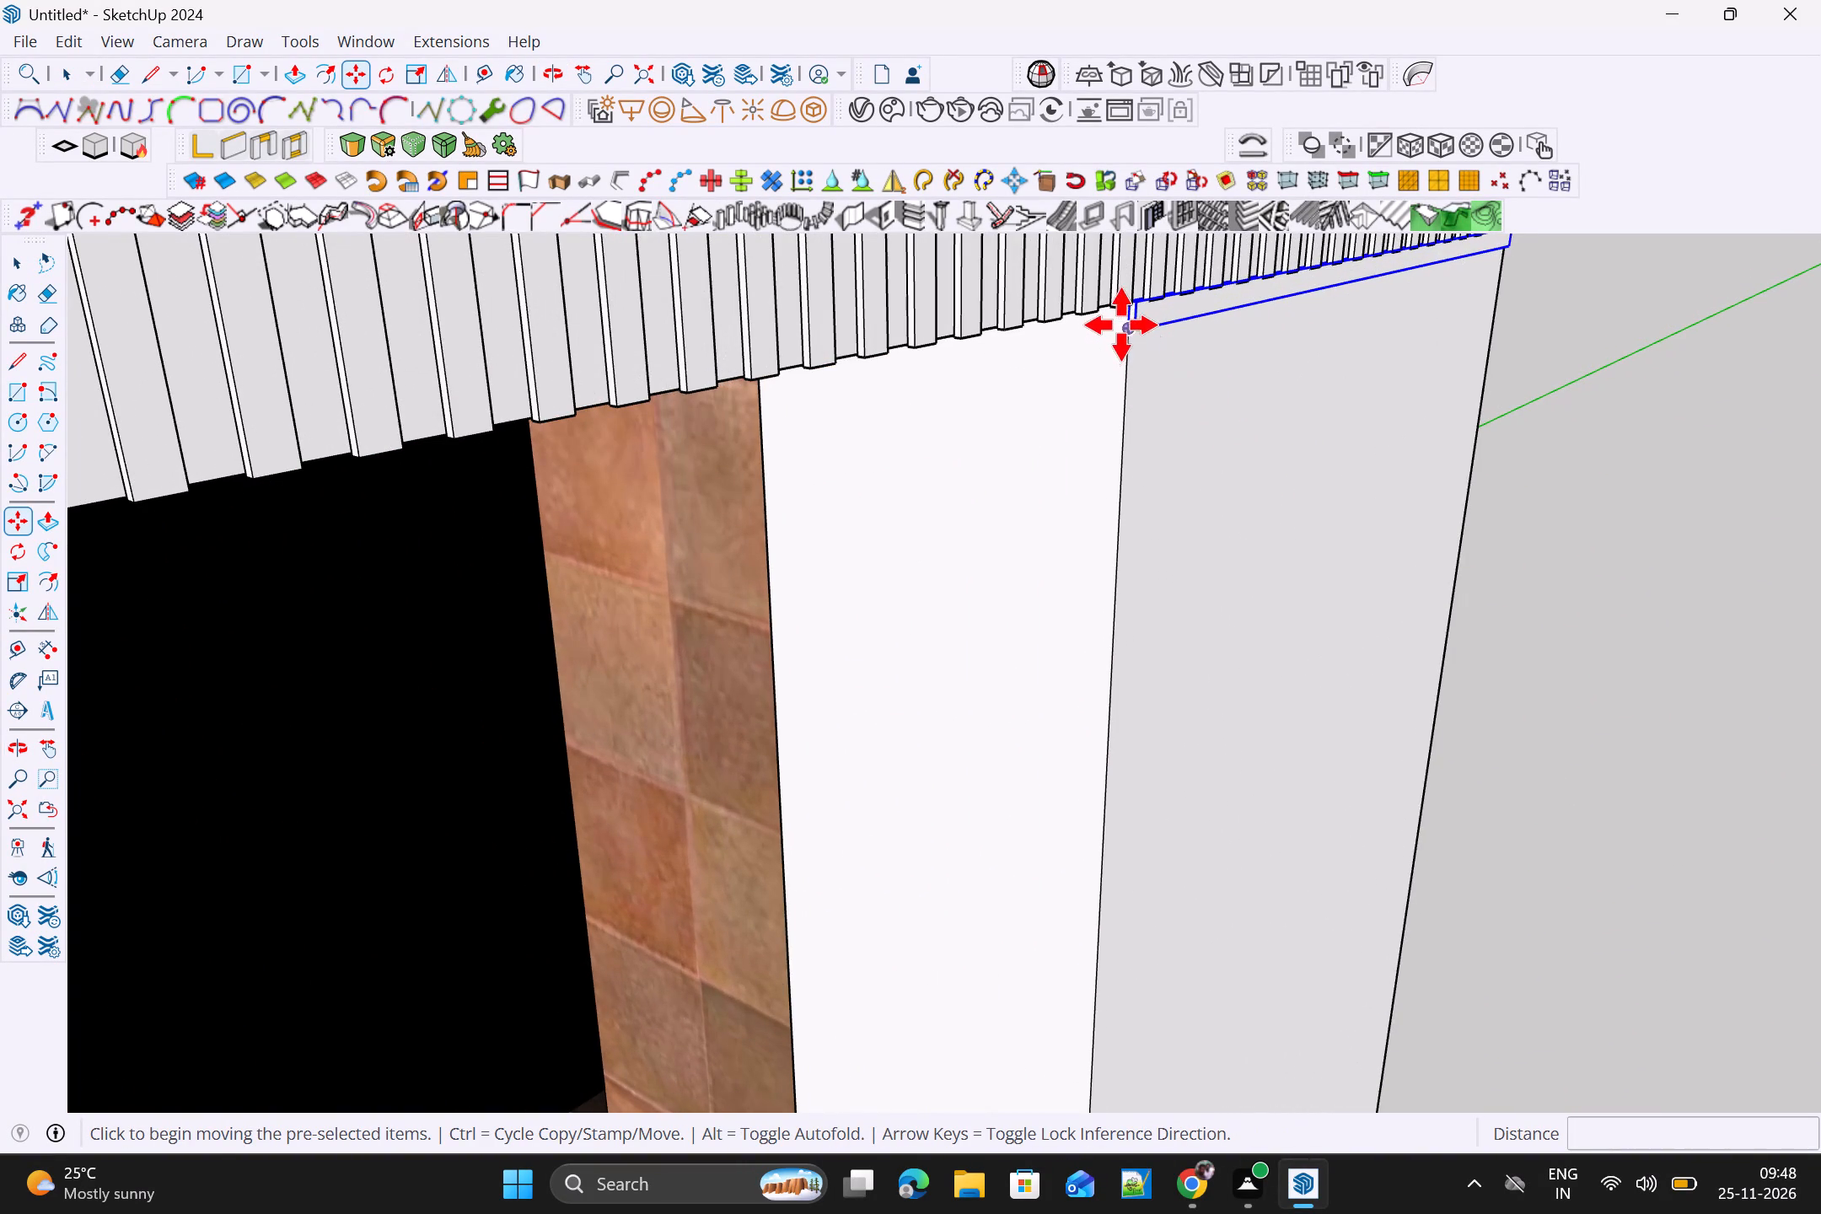
click(1128, 310)
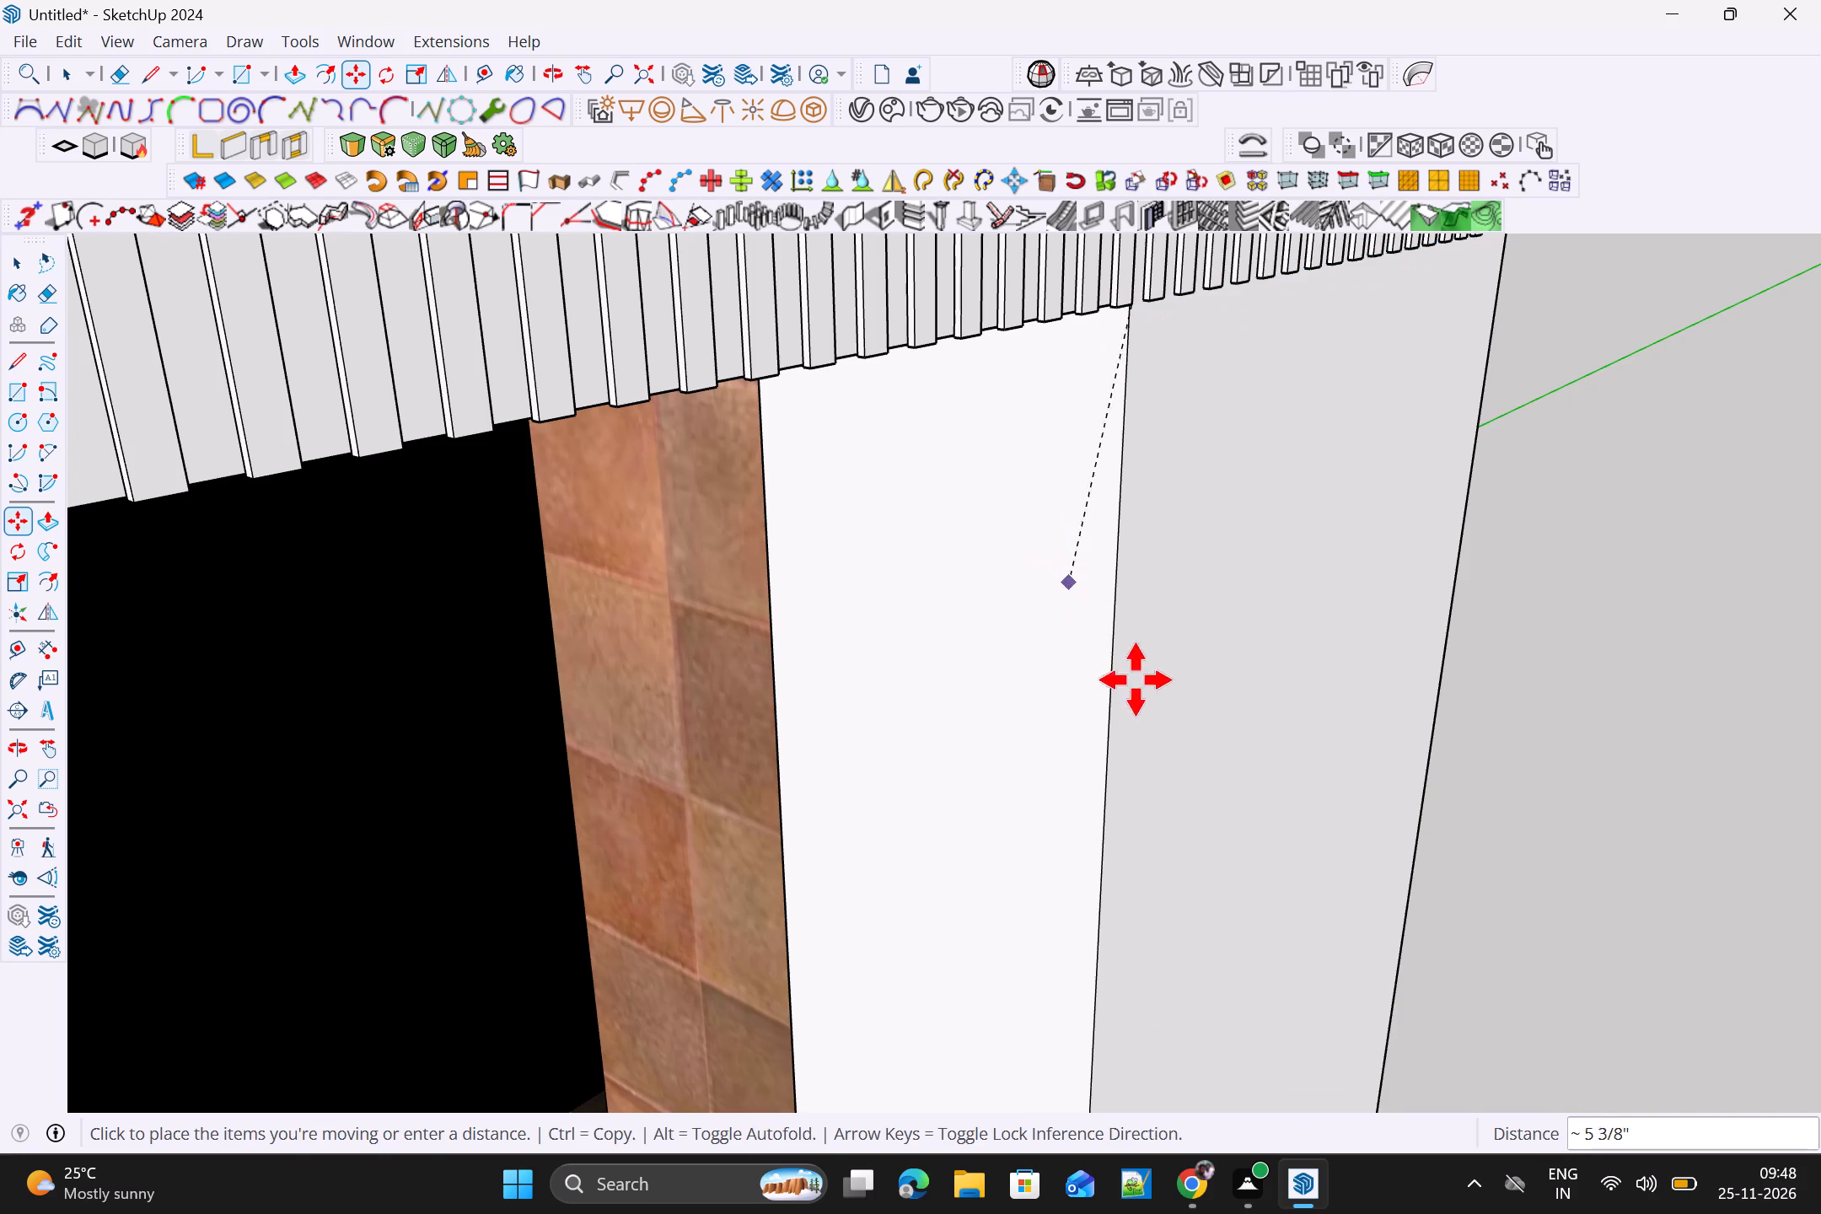
scroll(1118, 936, down, 6)
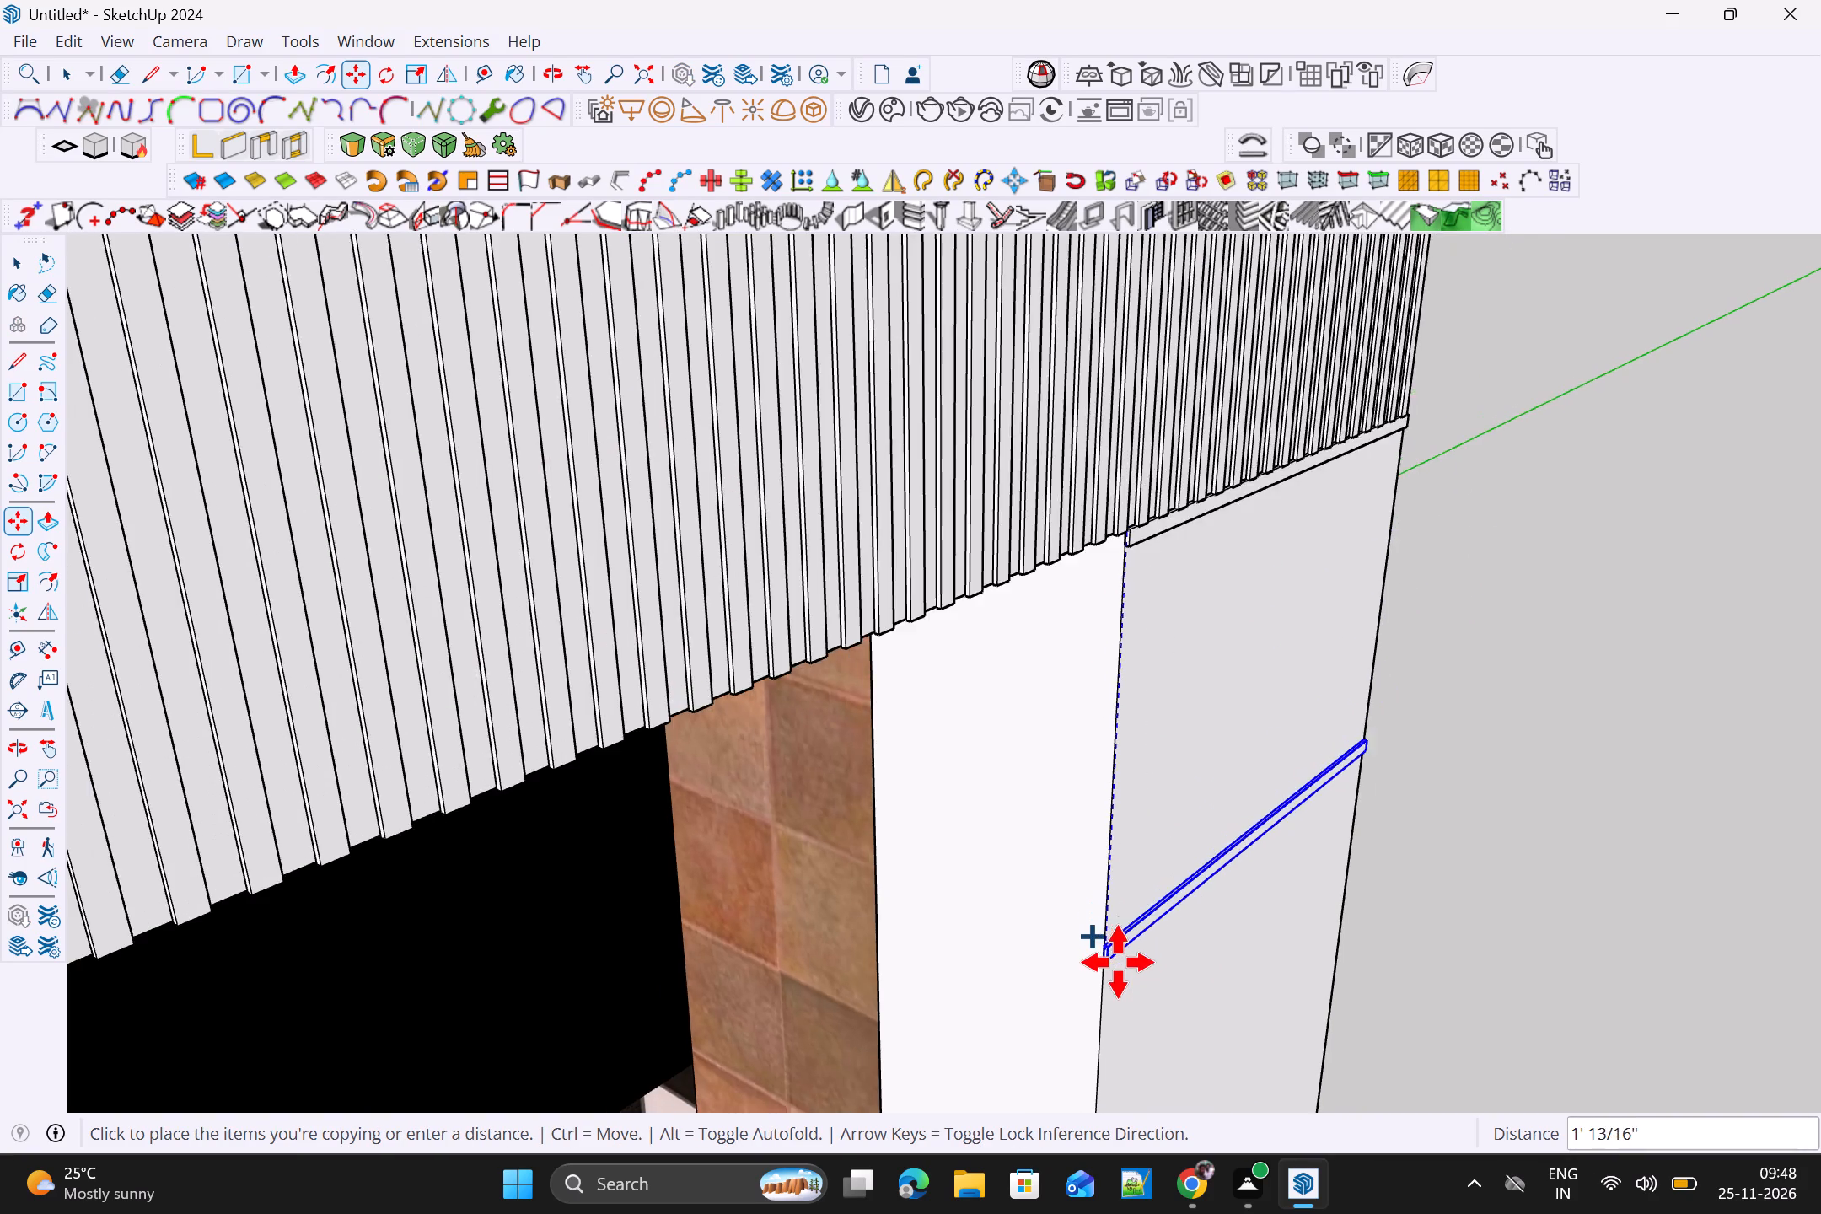
scroll(1118, 962, down, 7)
shift+middle_drag(1144, 1036, 1200, 367)
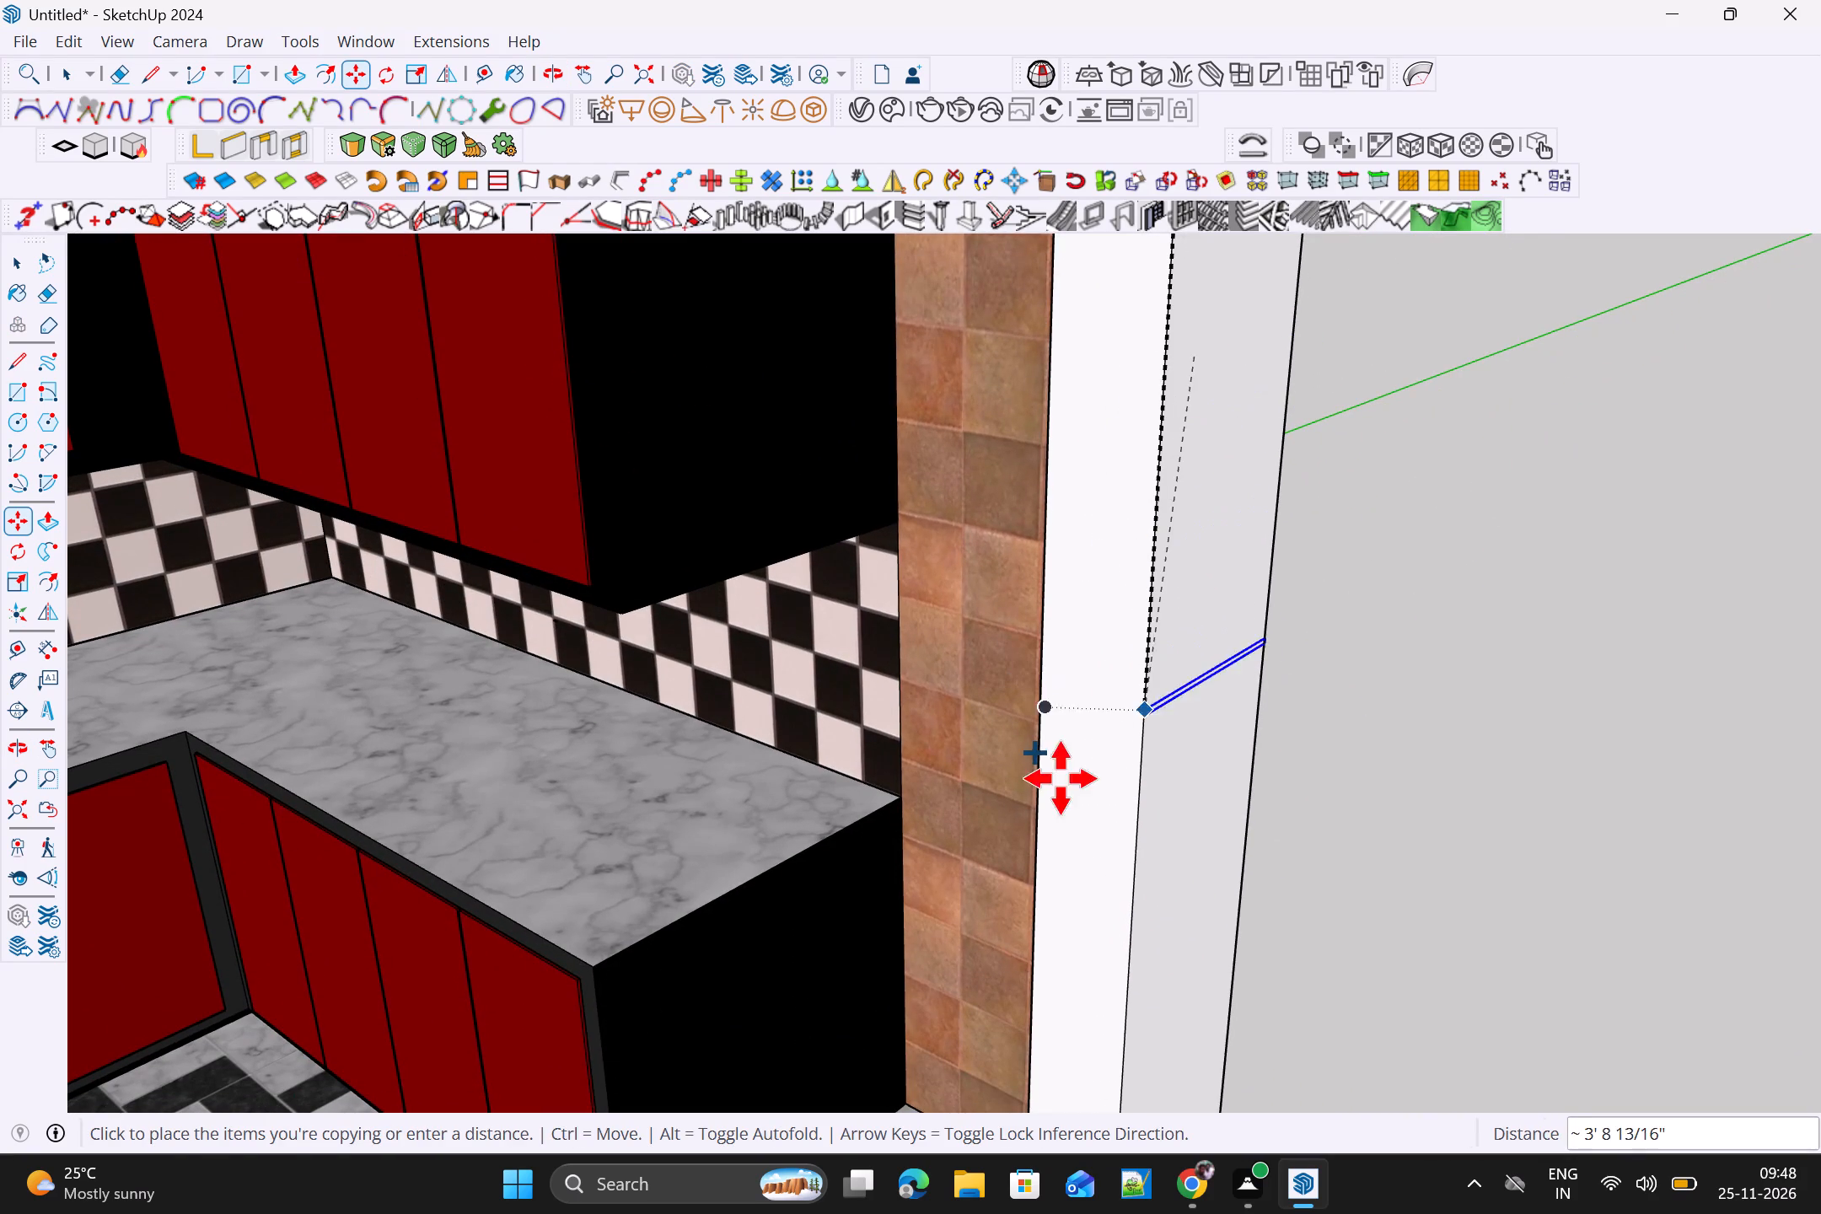
shift+middle_drag(1104, 819, 1096, 326)
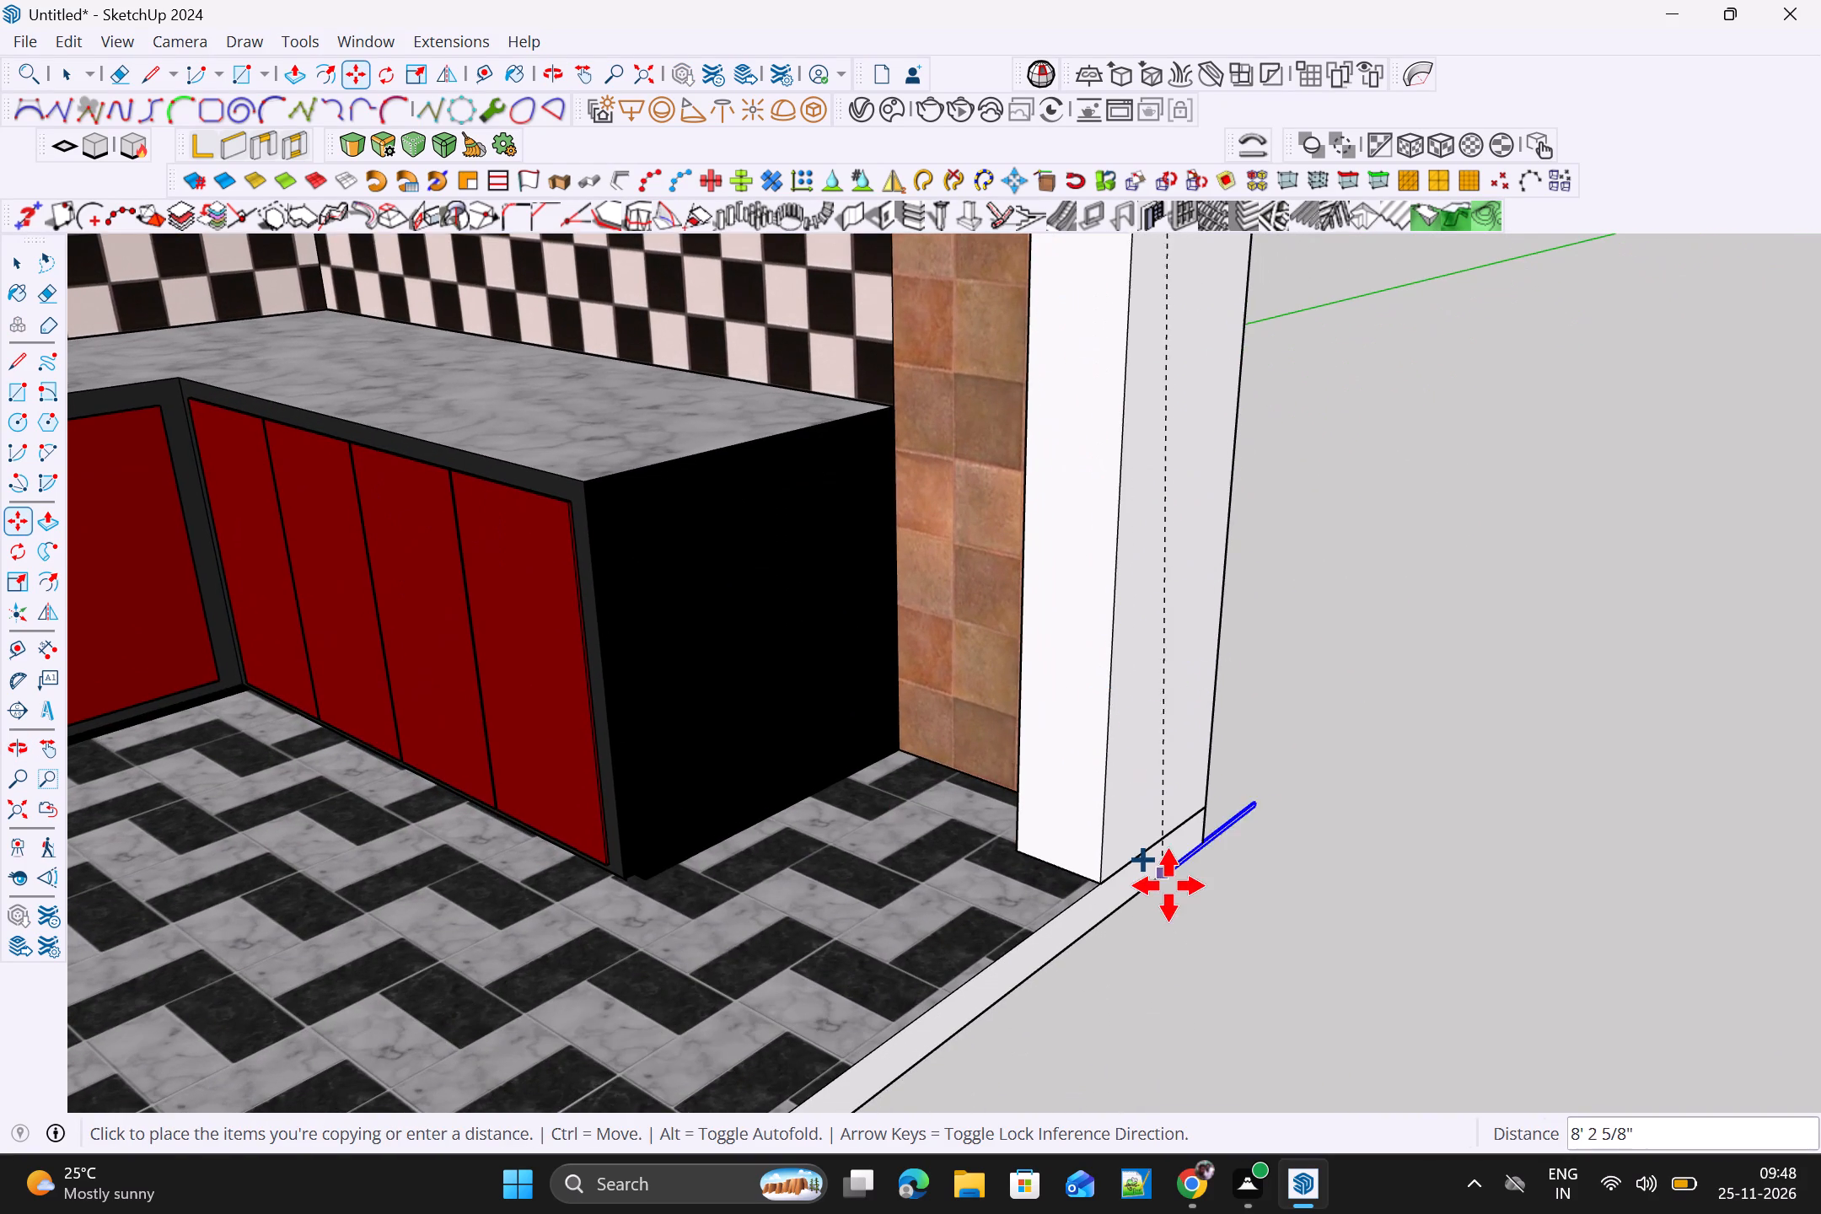
scroll(1168, 885, up, 4)
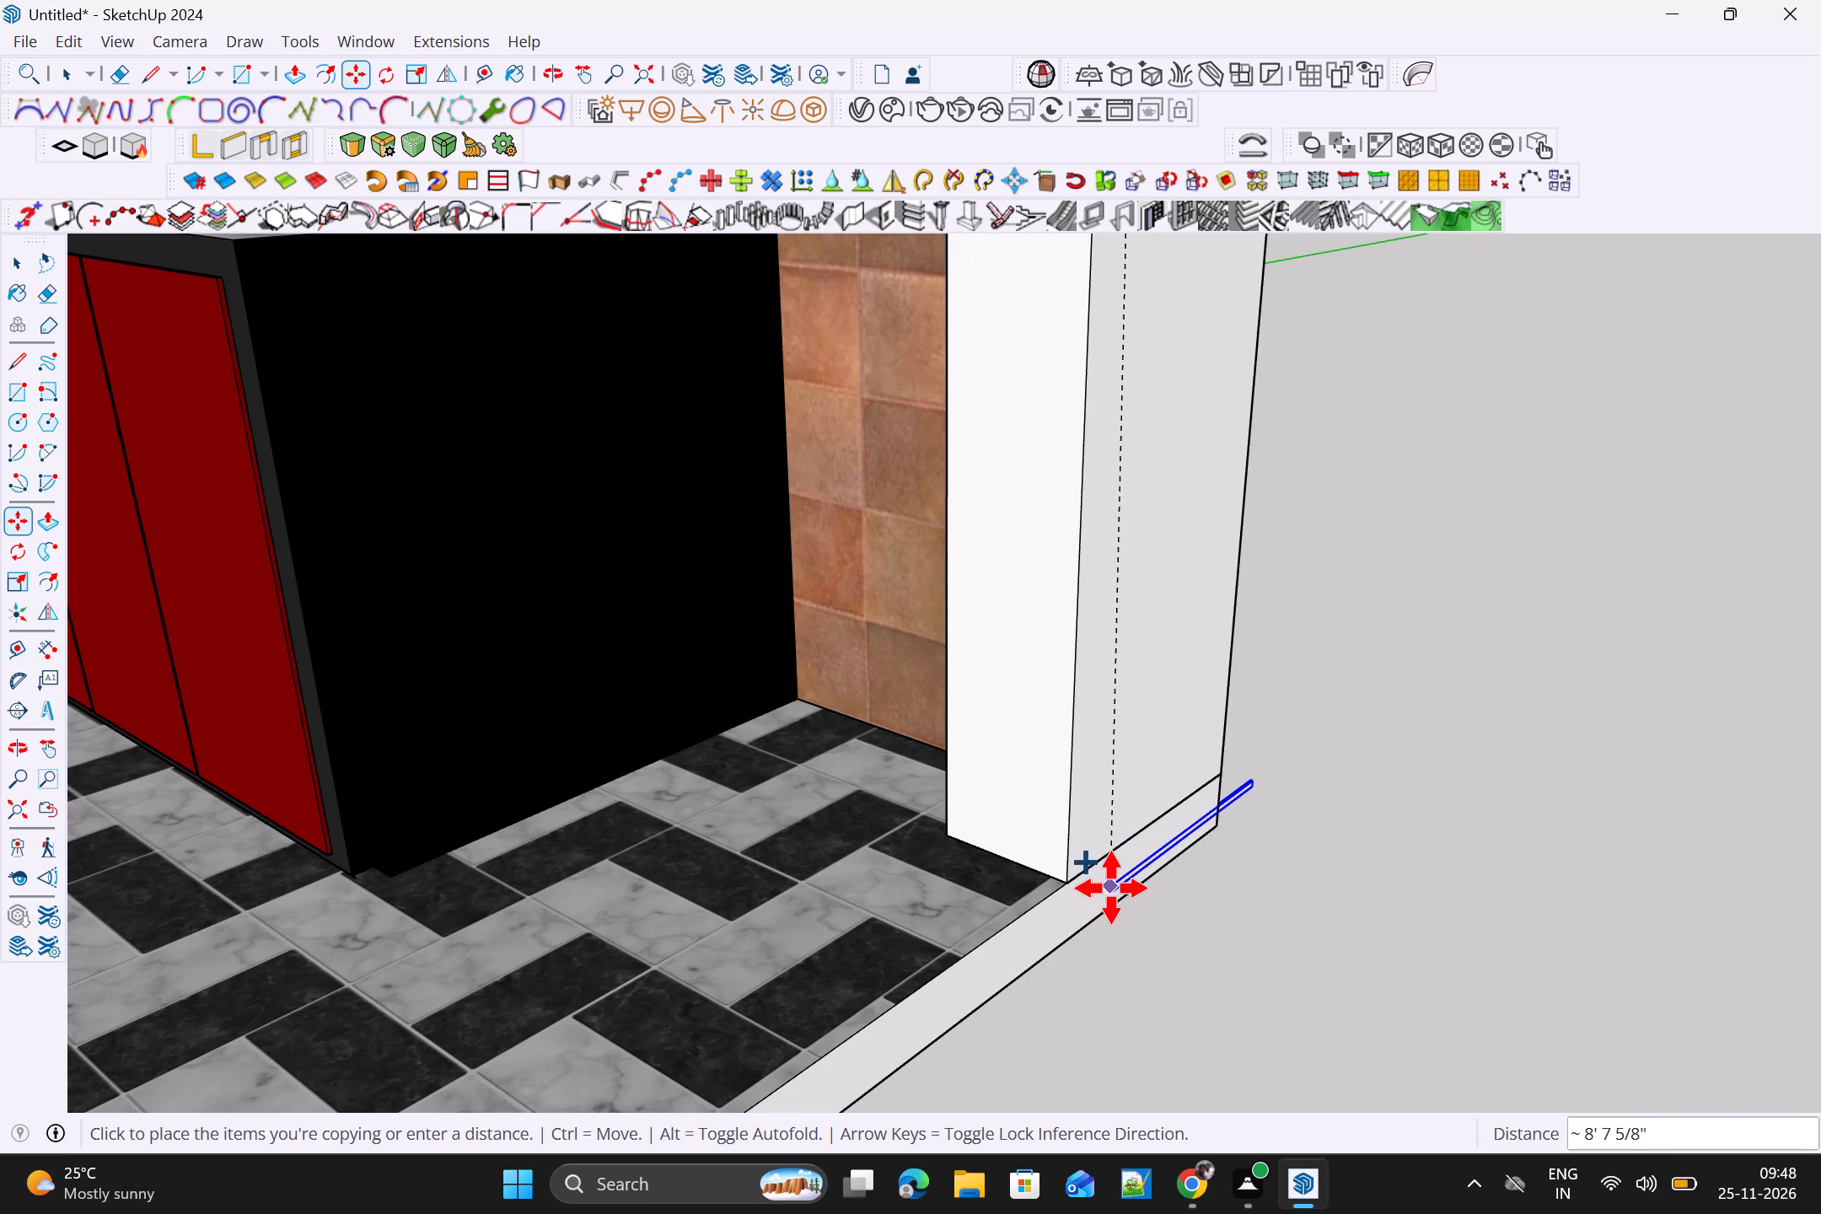
scroll(1110, 888, up, 4)
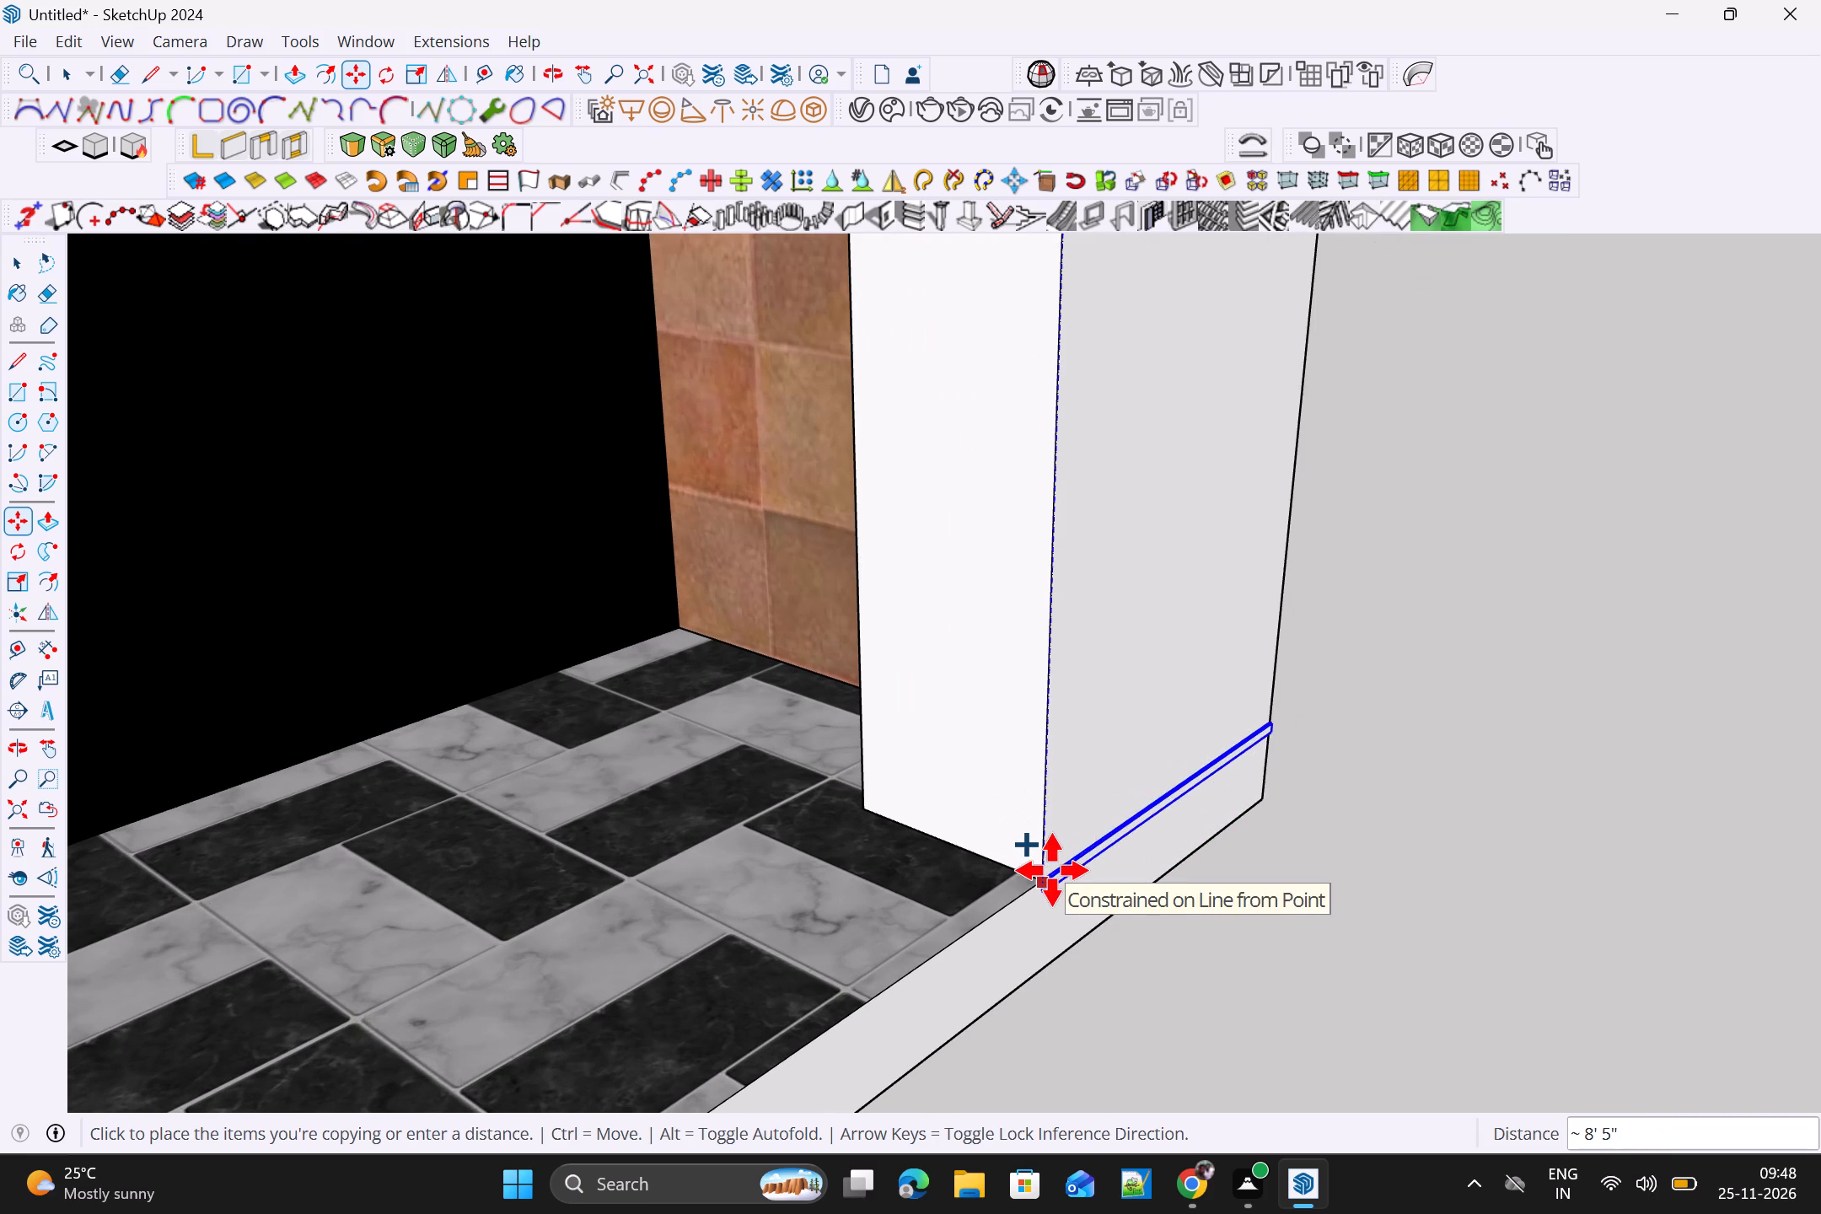
click(1052, 870)
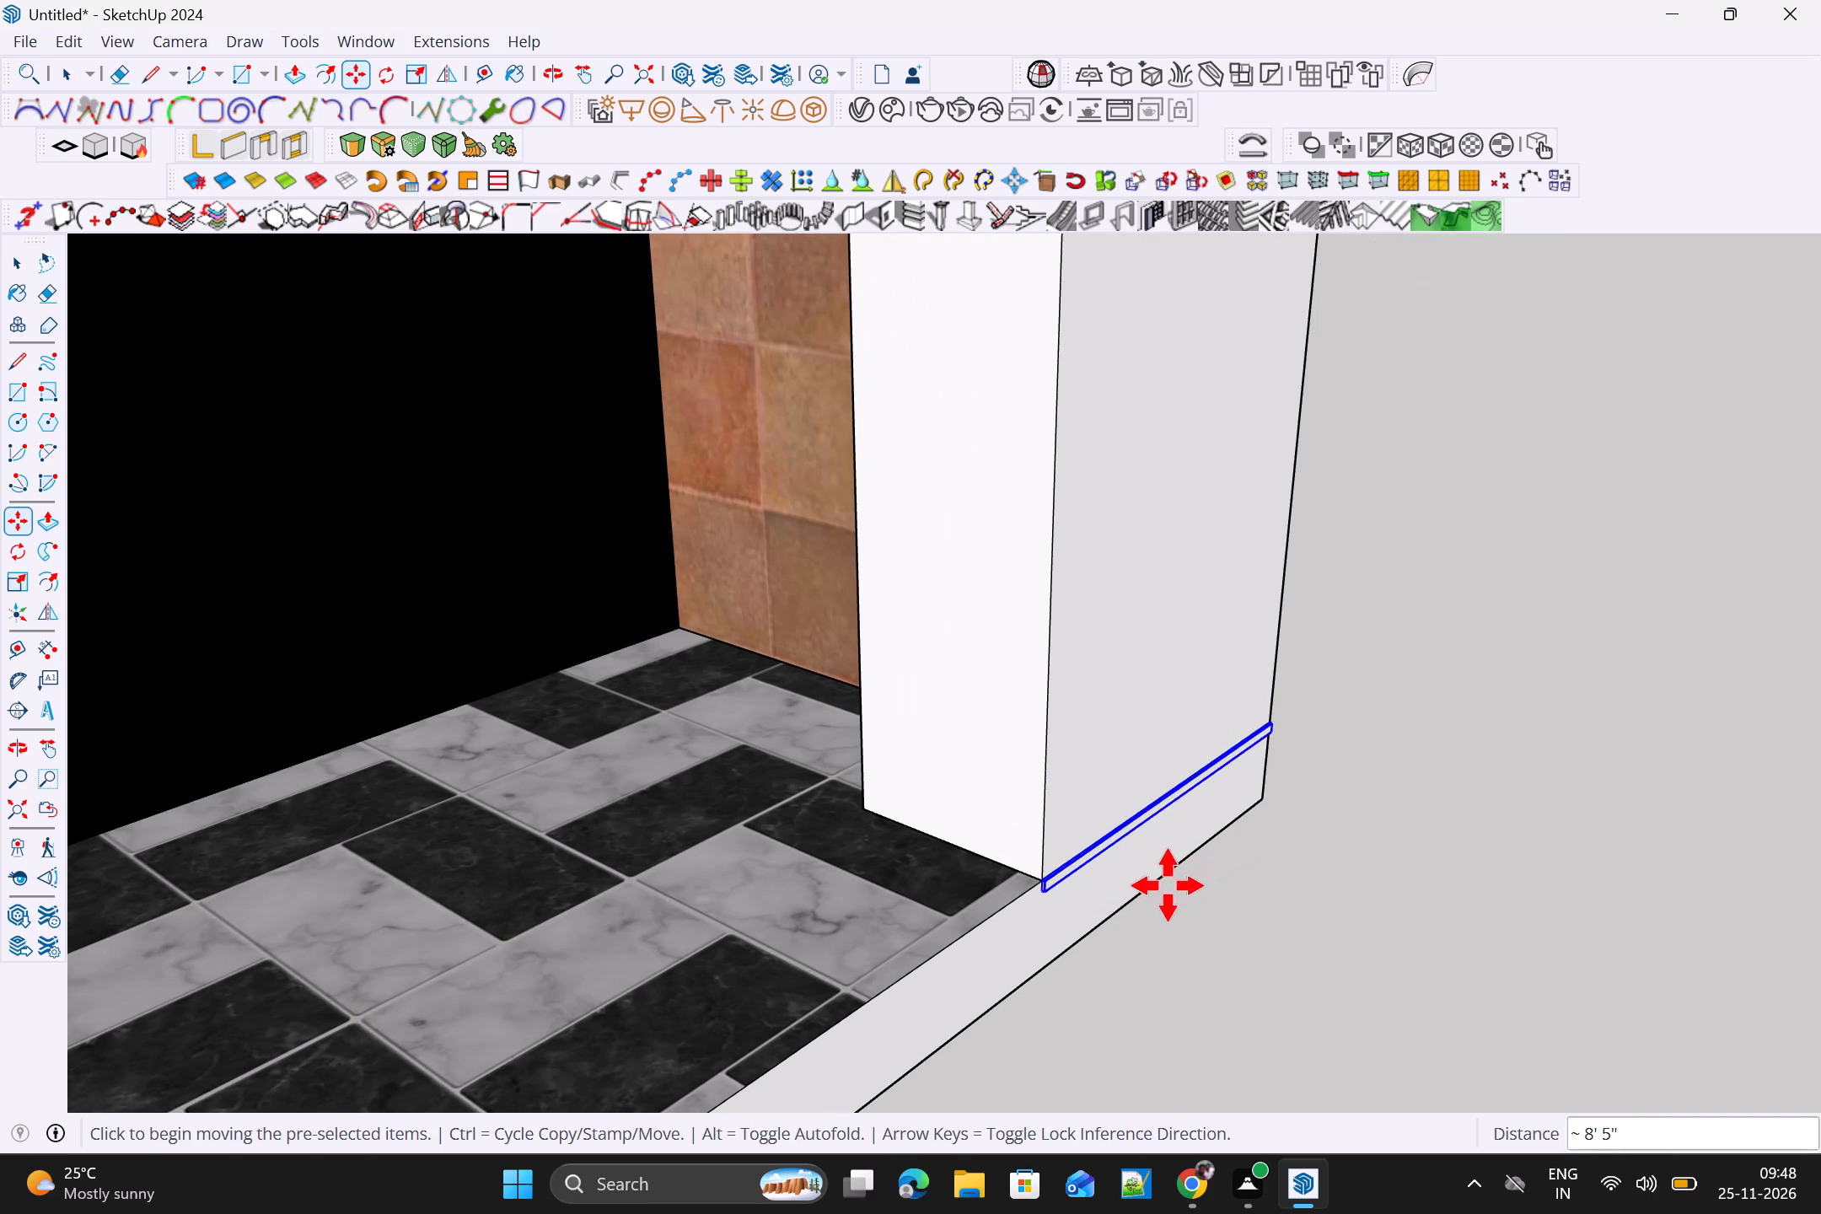
Move the copied strip up so its lower corner sits at the wall's bottom corner on the floor edge.
middle_drag(1163, 898, 1191, 717)
scroll(1093, 823, up, 2)
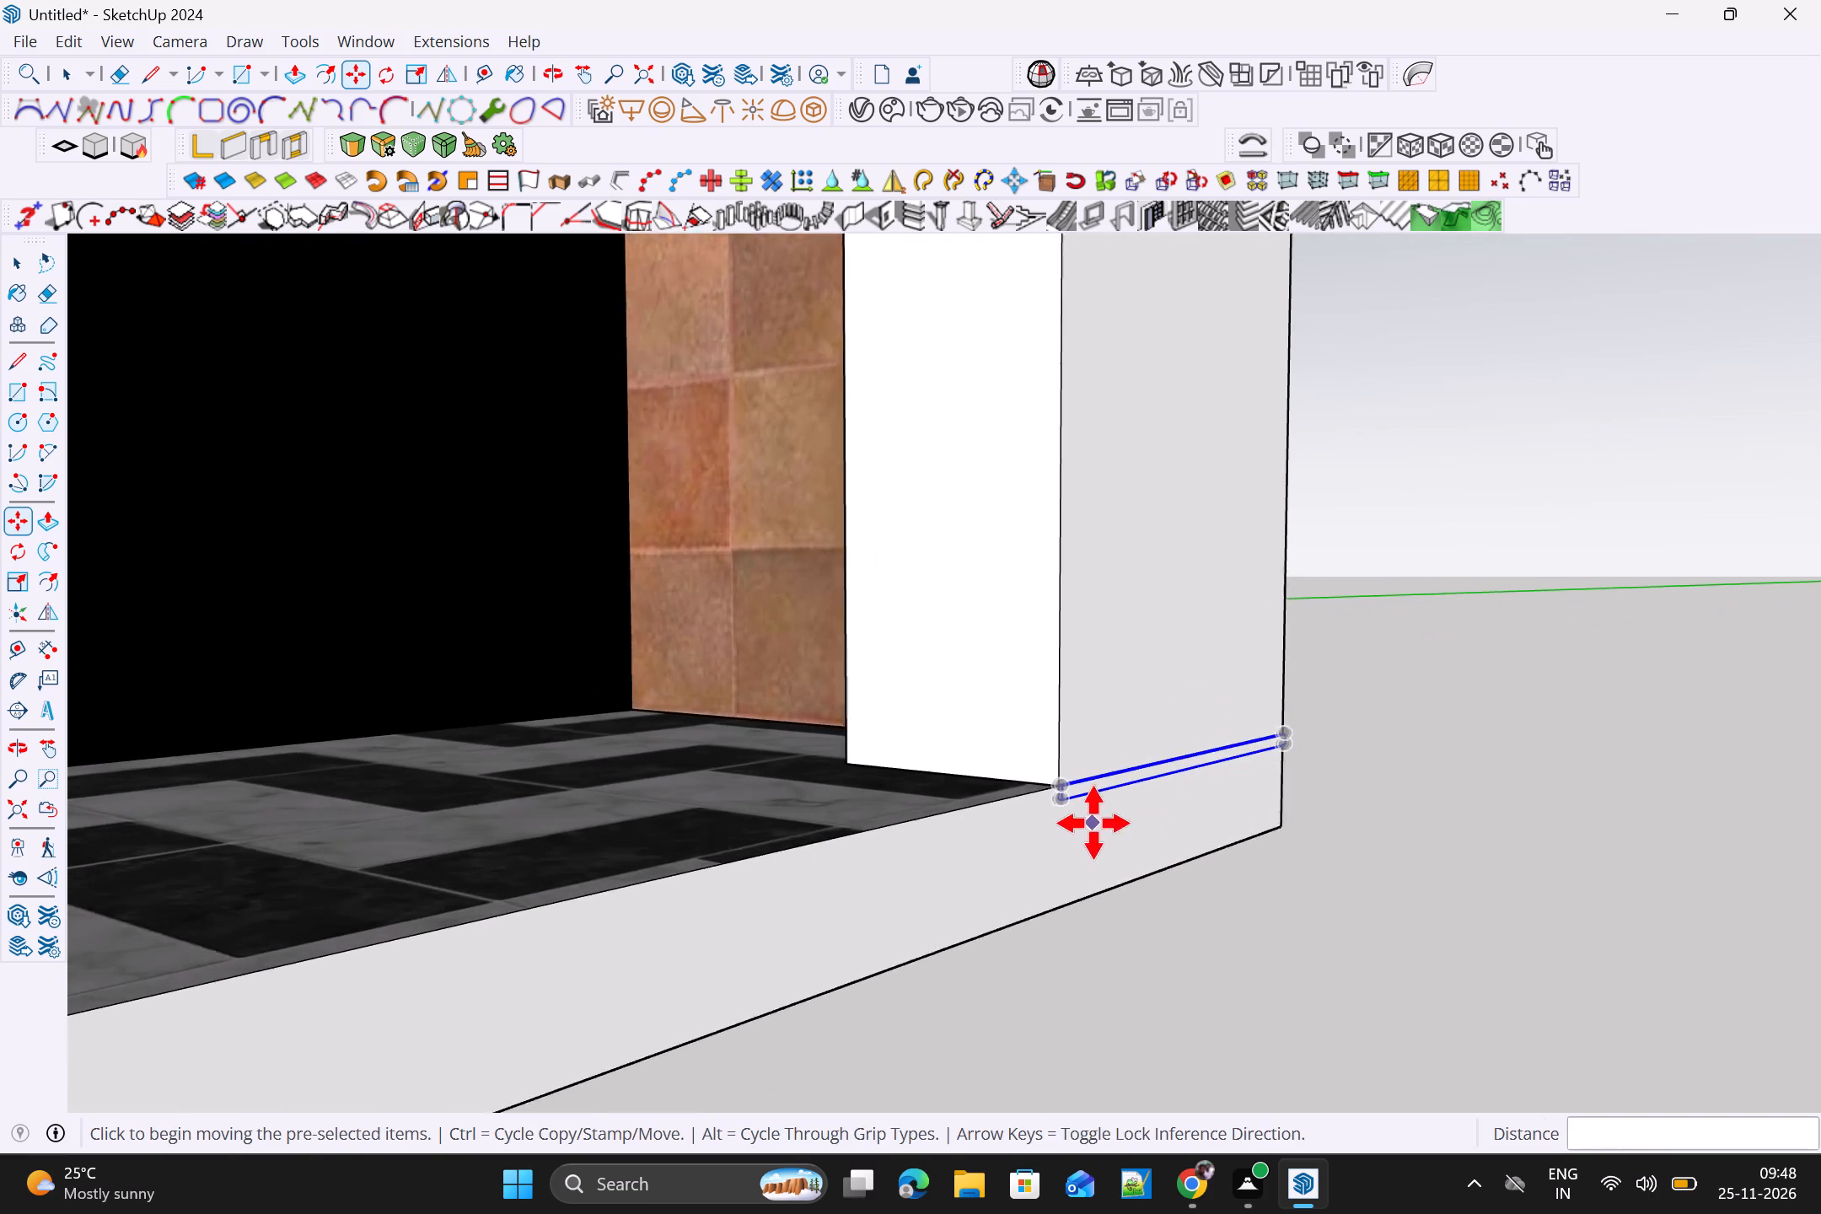
scroll(1093, 823, up, 6)
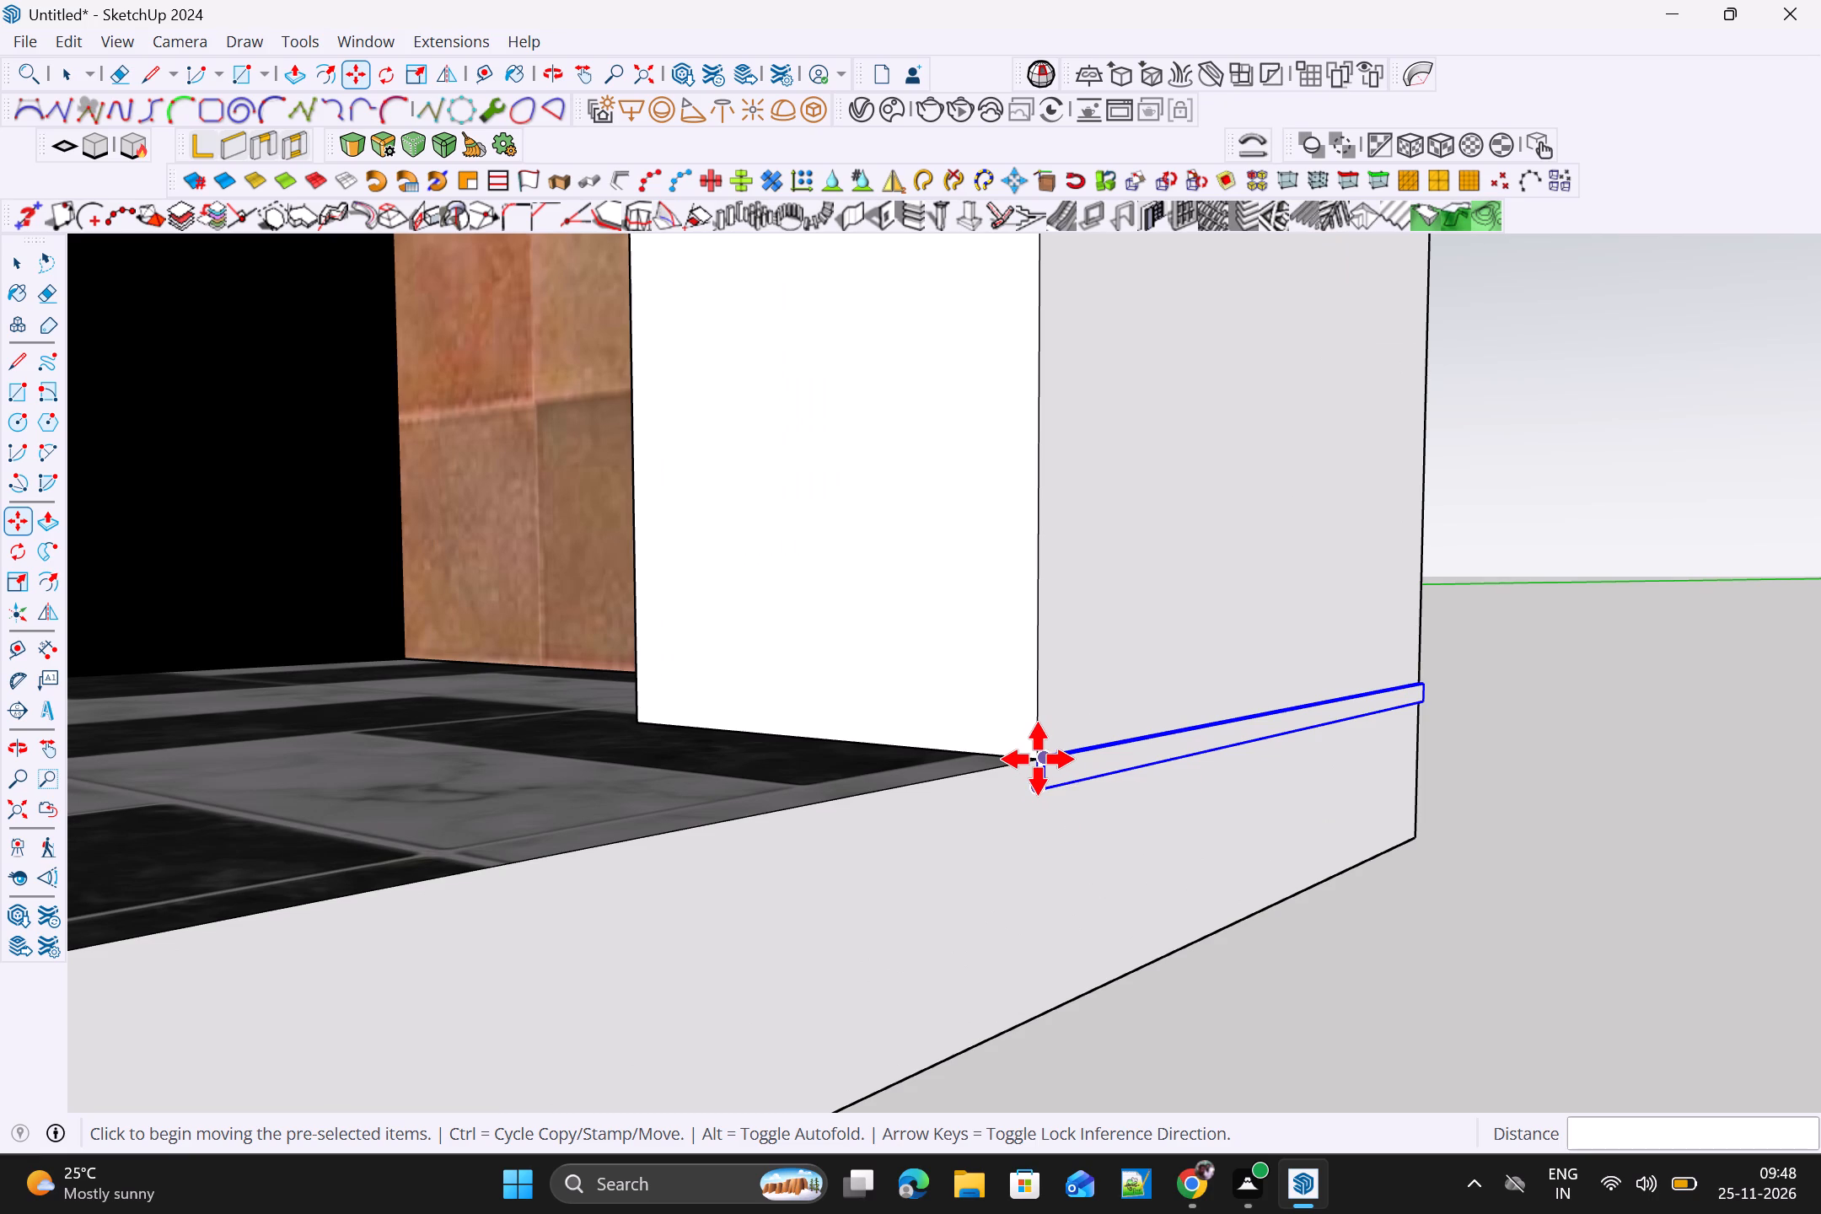
click(1038, 759)
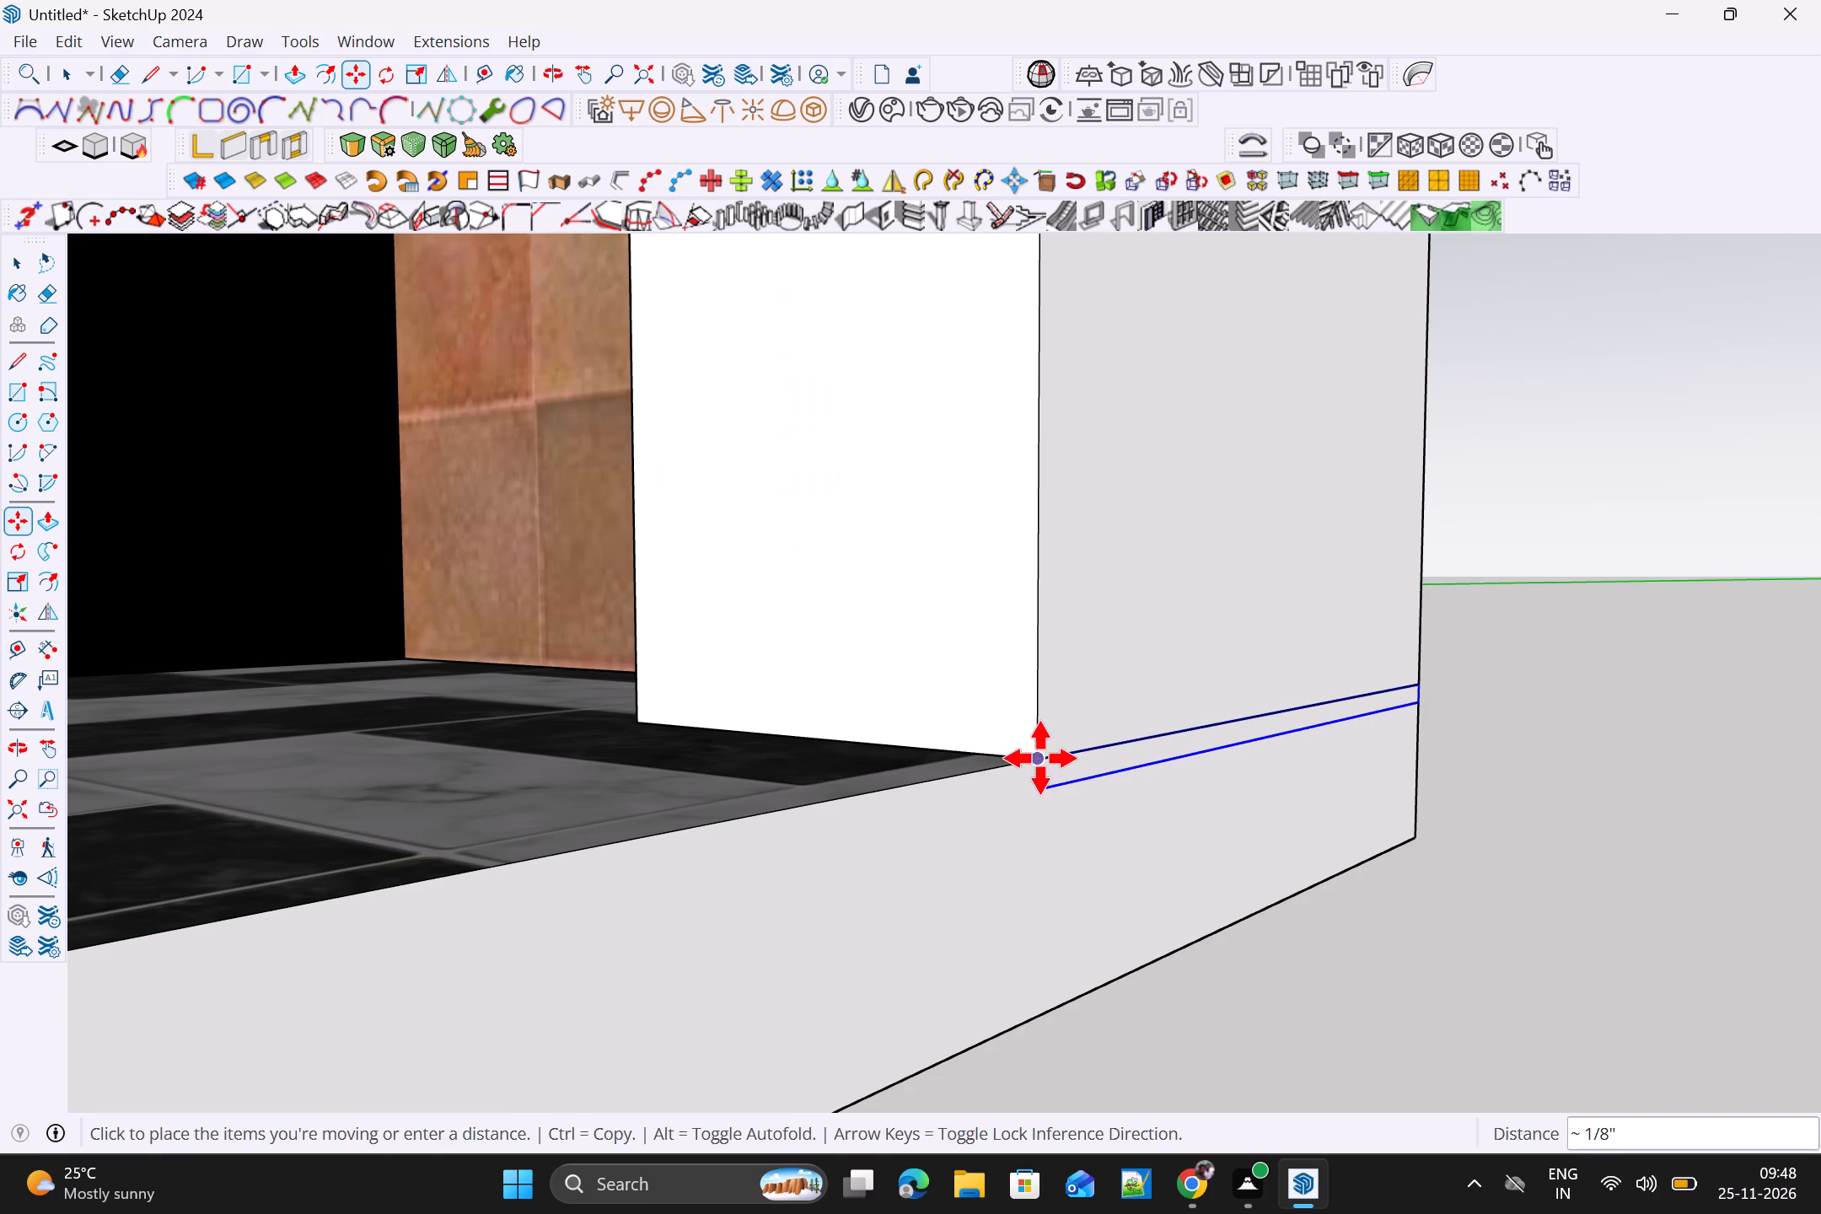
drag(1040, 758, 1077, 739)
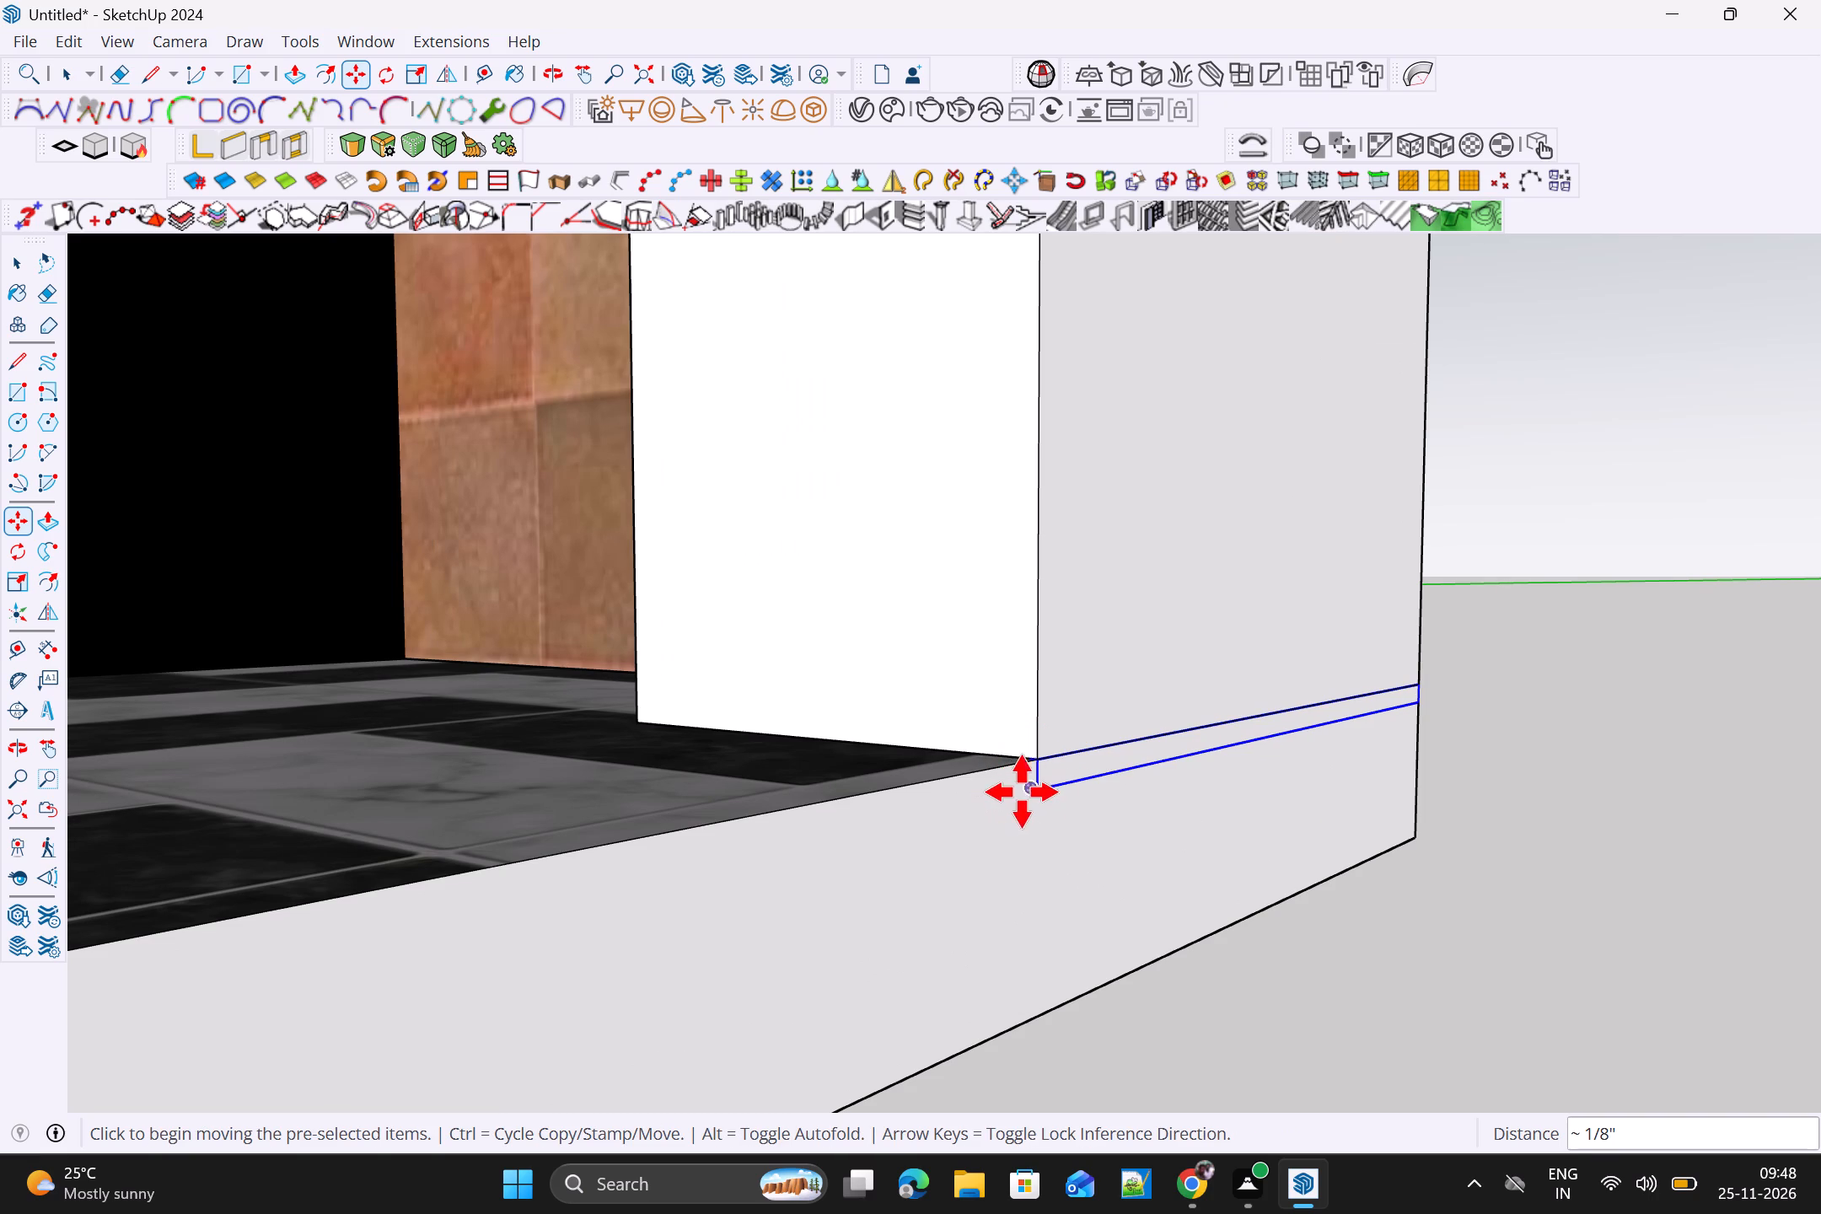
click(1039, 788)
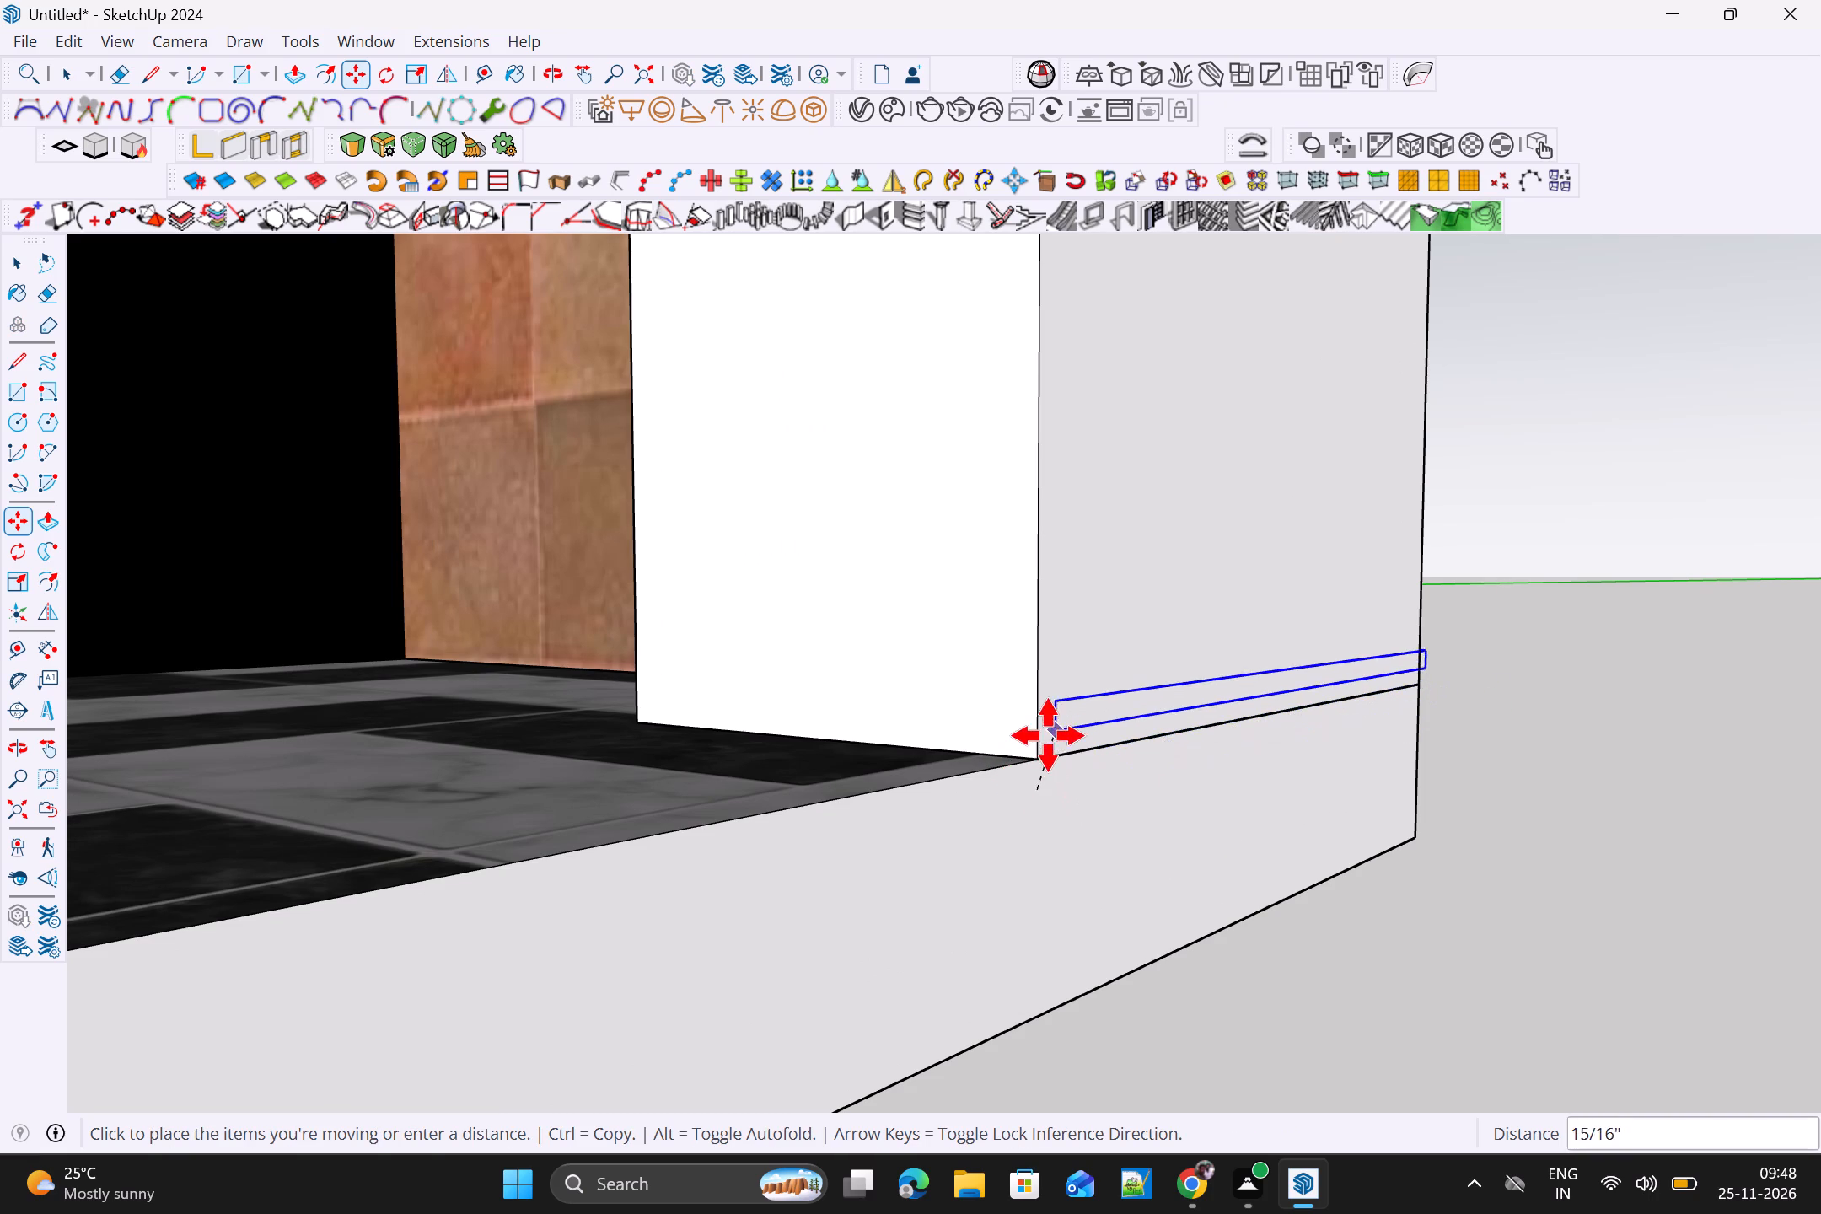
click(1046, 752)
scroll(1029, 744, up, 4)
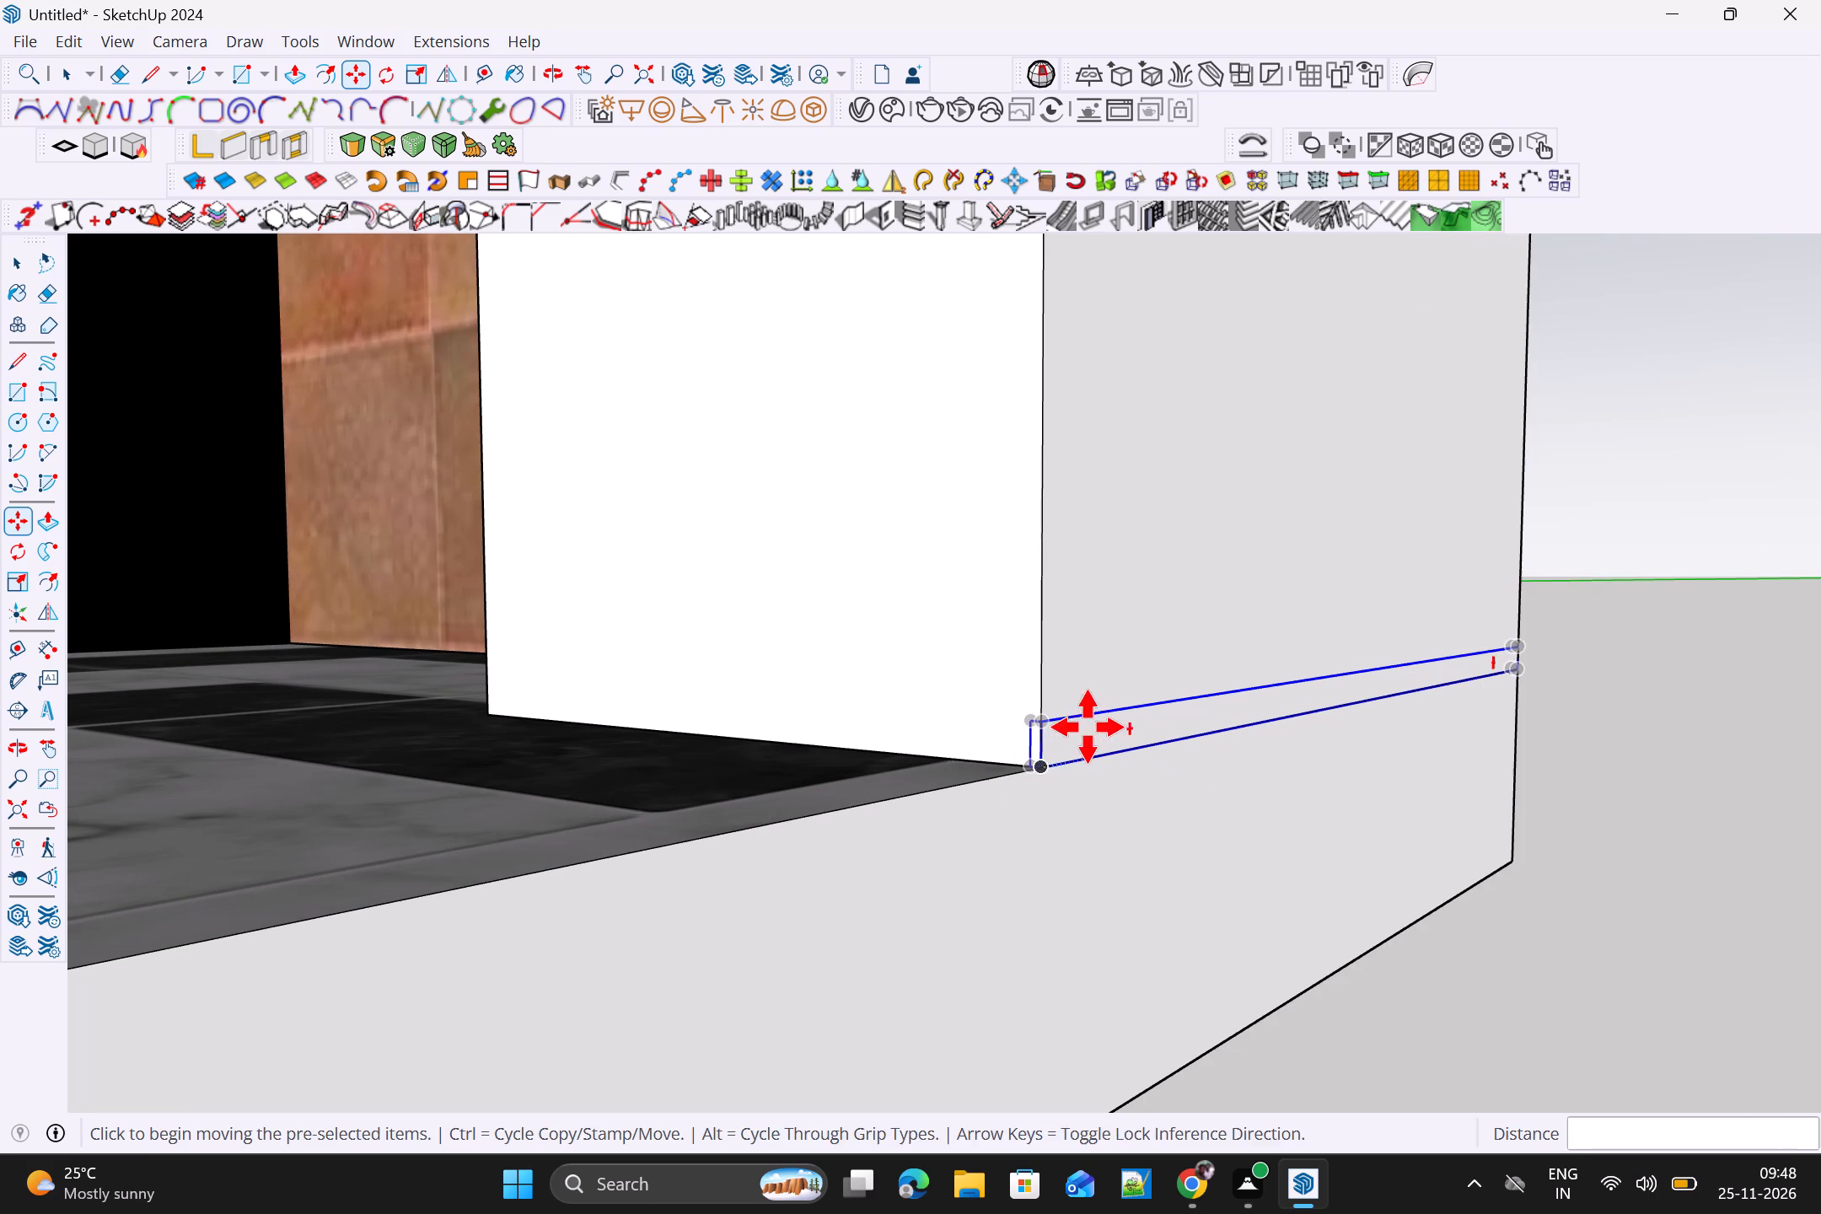
click(1034, 721)
key(Escape)
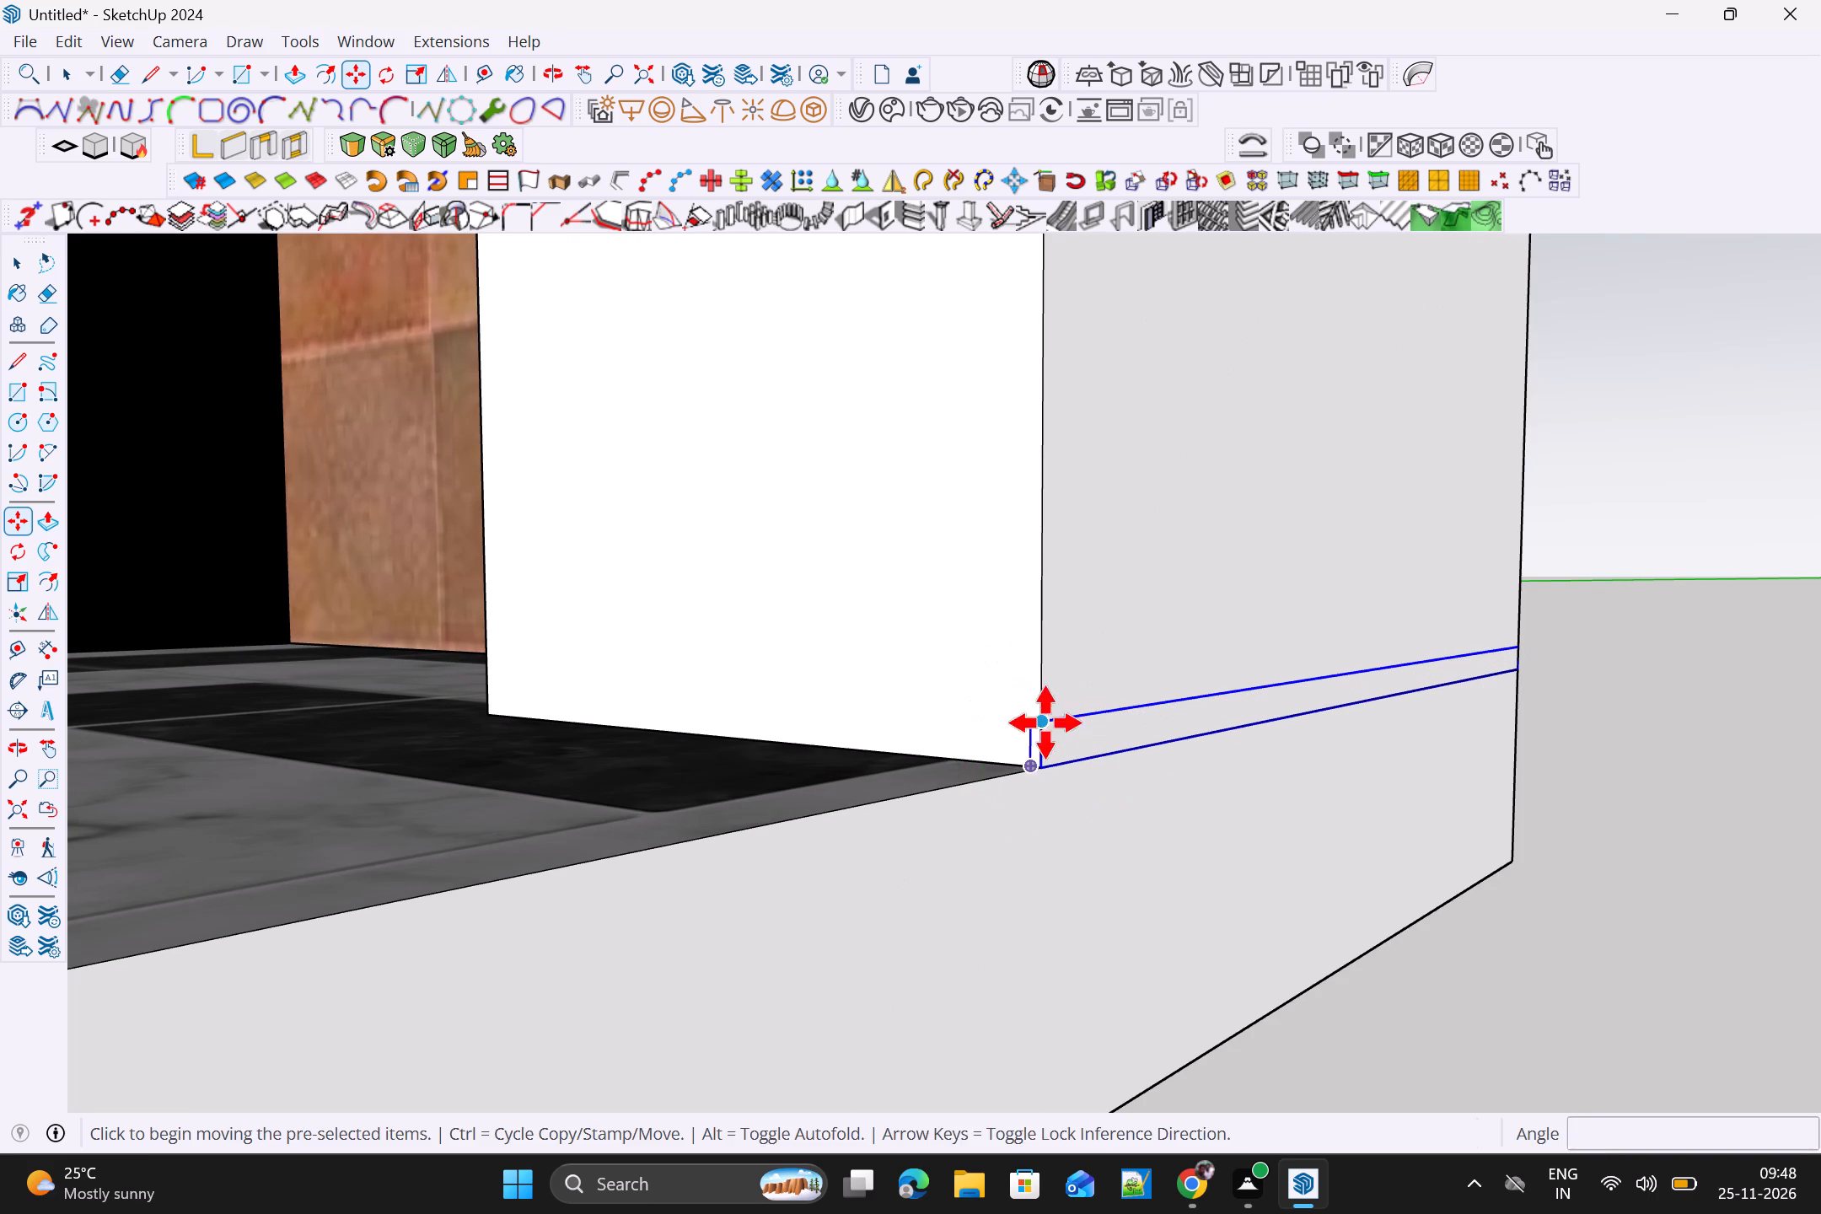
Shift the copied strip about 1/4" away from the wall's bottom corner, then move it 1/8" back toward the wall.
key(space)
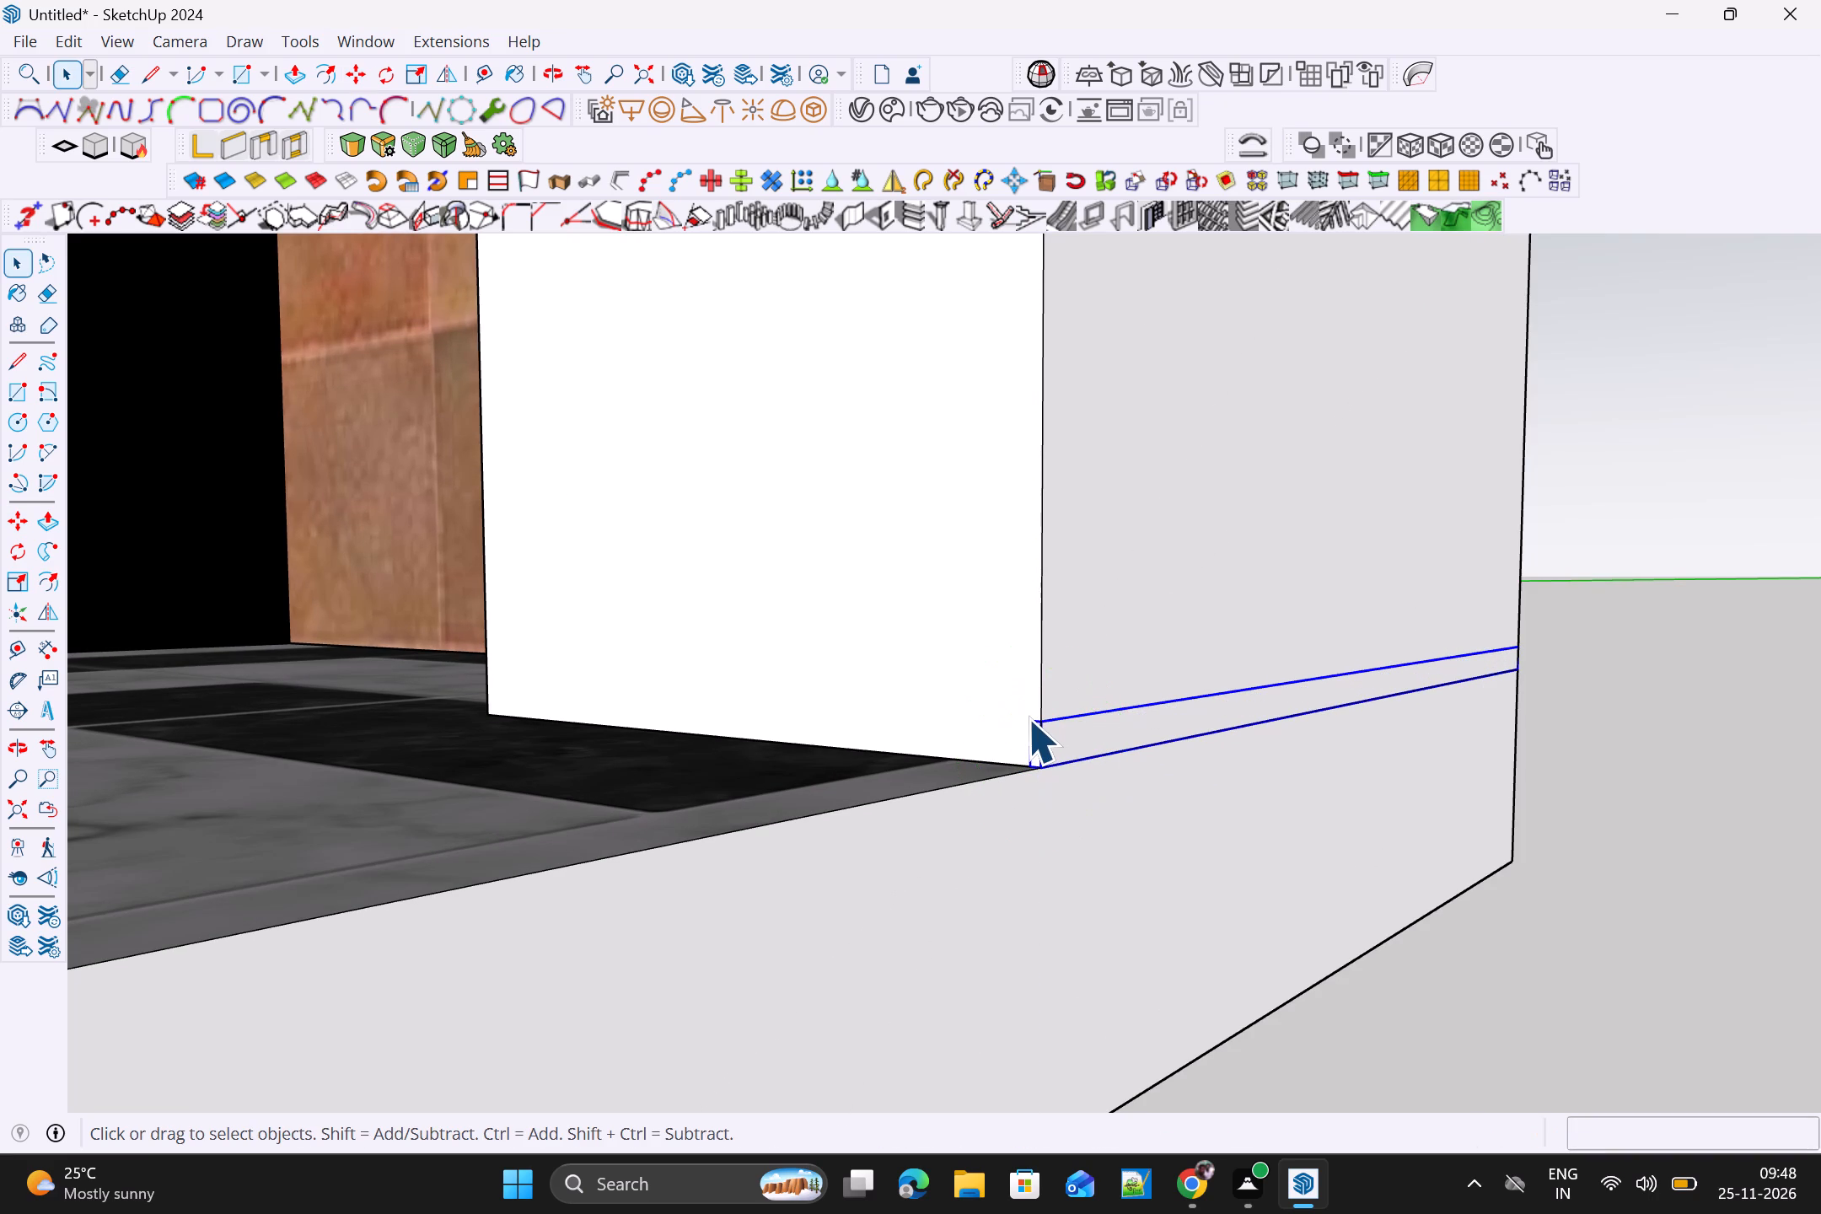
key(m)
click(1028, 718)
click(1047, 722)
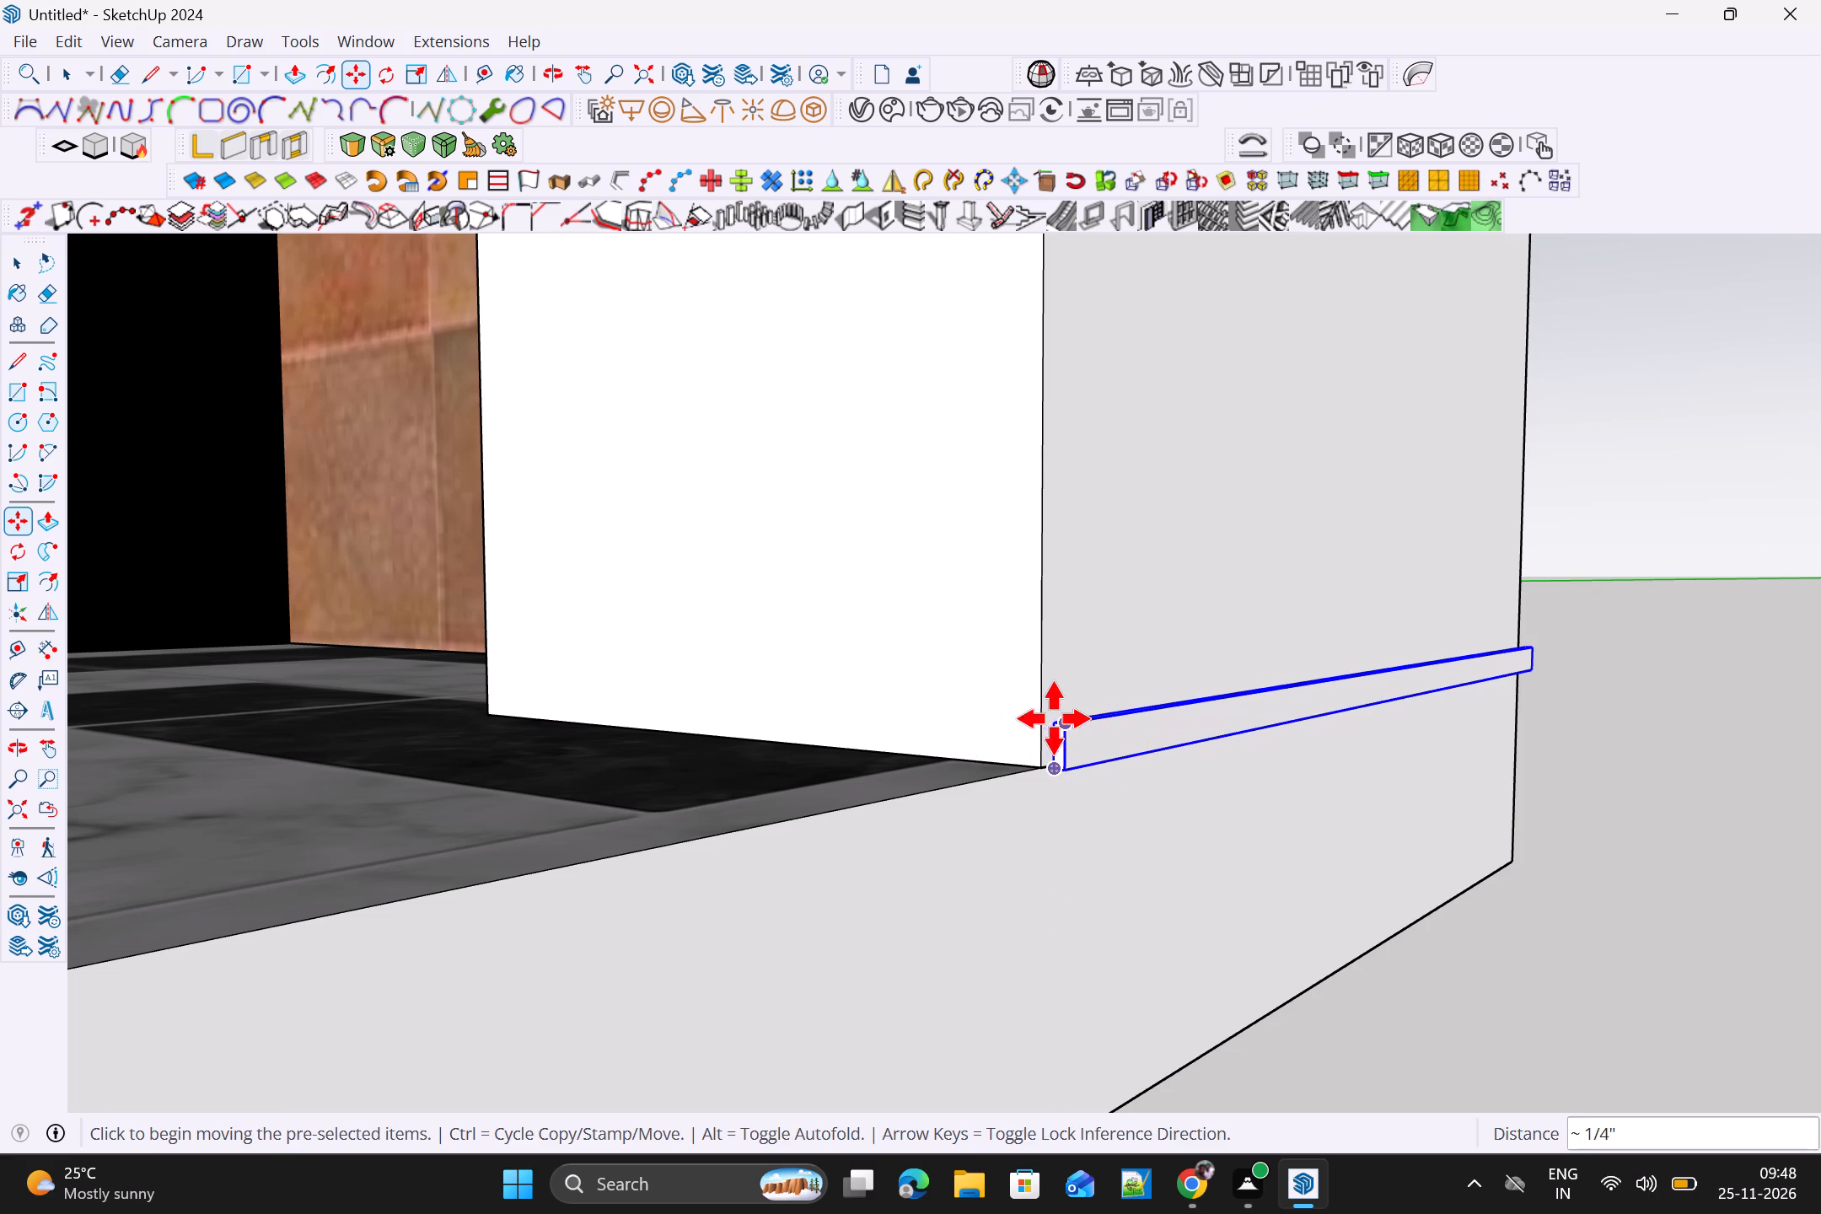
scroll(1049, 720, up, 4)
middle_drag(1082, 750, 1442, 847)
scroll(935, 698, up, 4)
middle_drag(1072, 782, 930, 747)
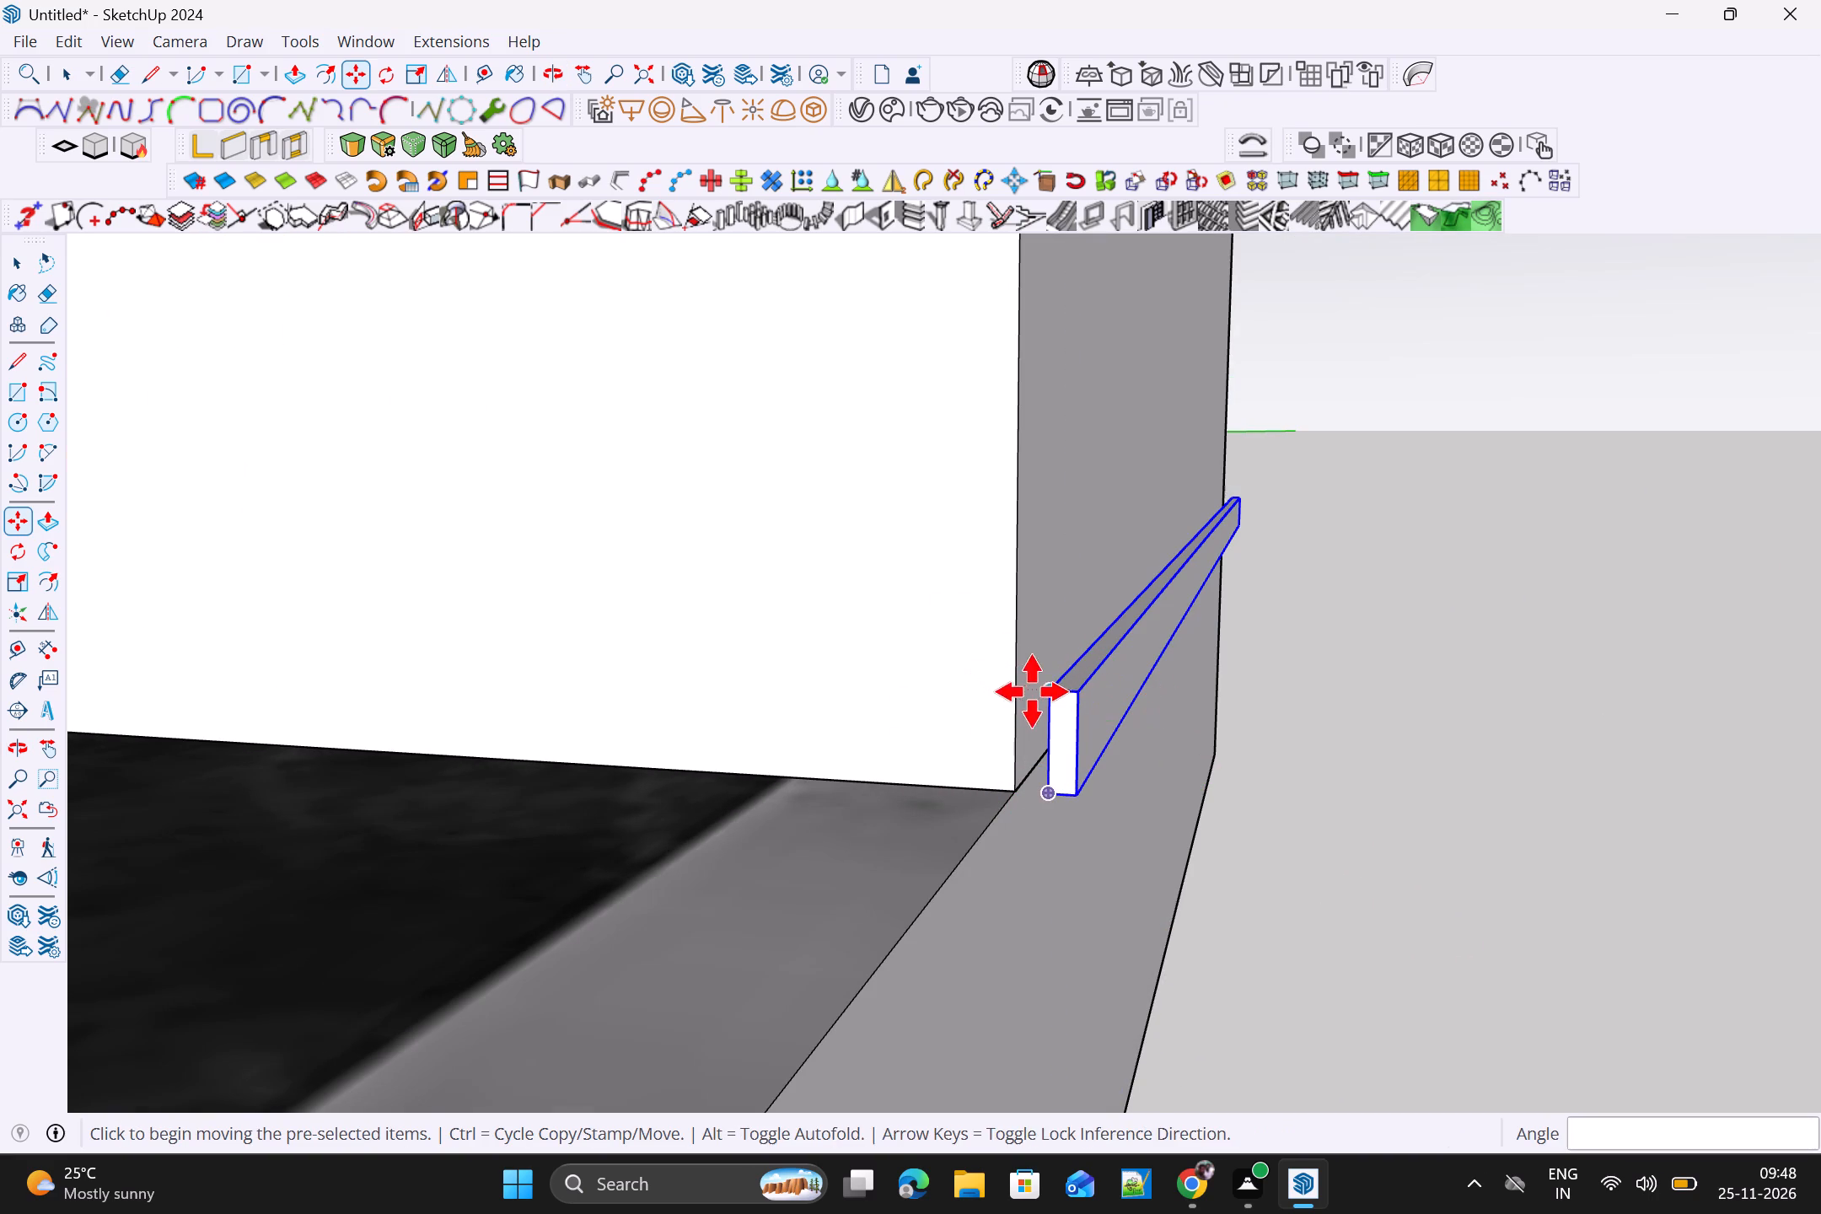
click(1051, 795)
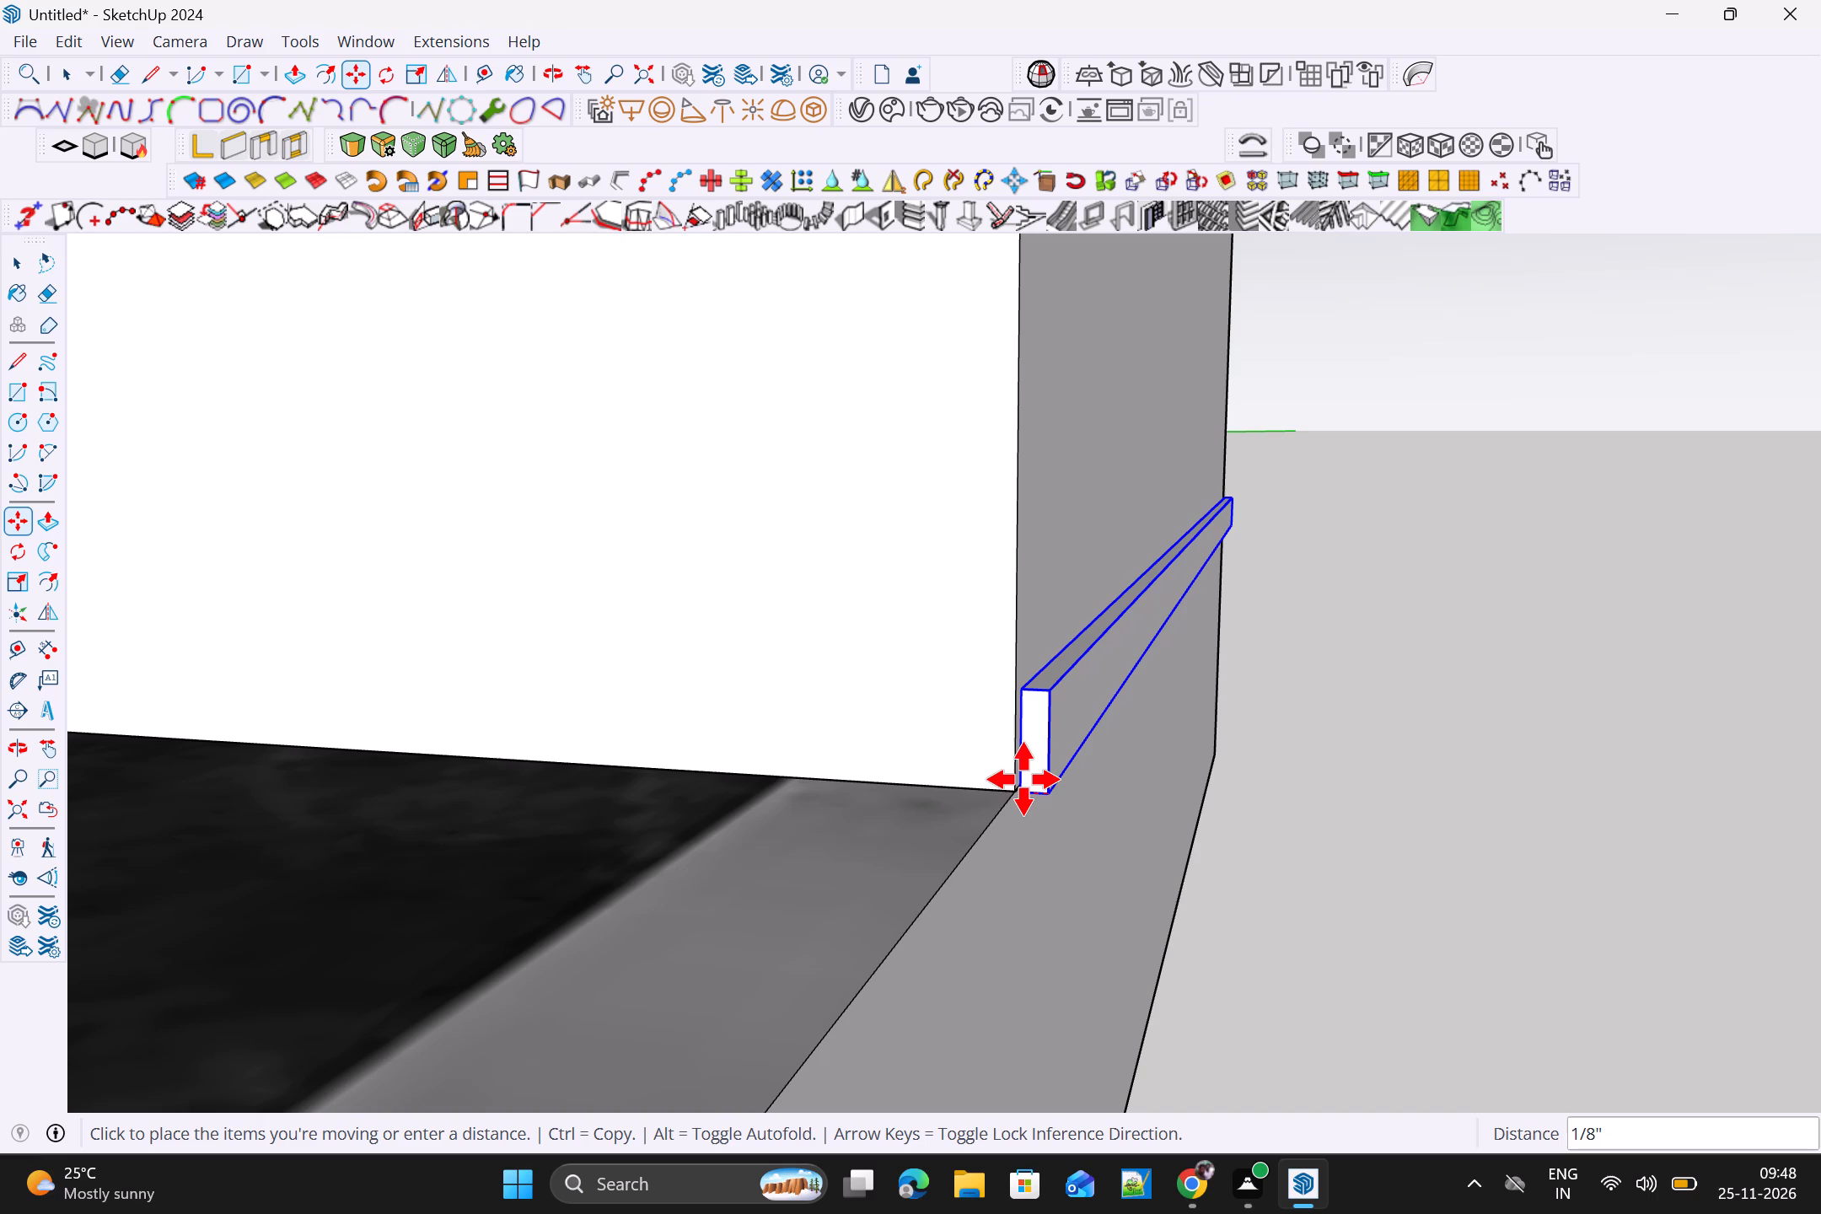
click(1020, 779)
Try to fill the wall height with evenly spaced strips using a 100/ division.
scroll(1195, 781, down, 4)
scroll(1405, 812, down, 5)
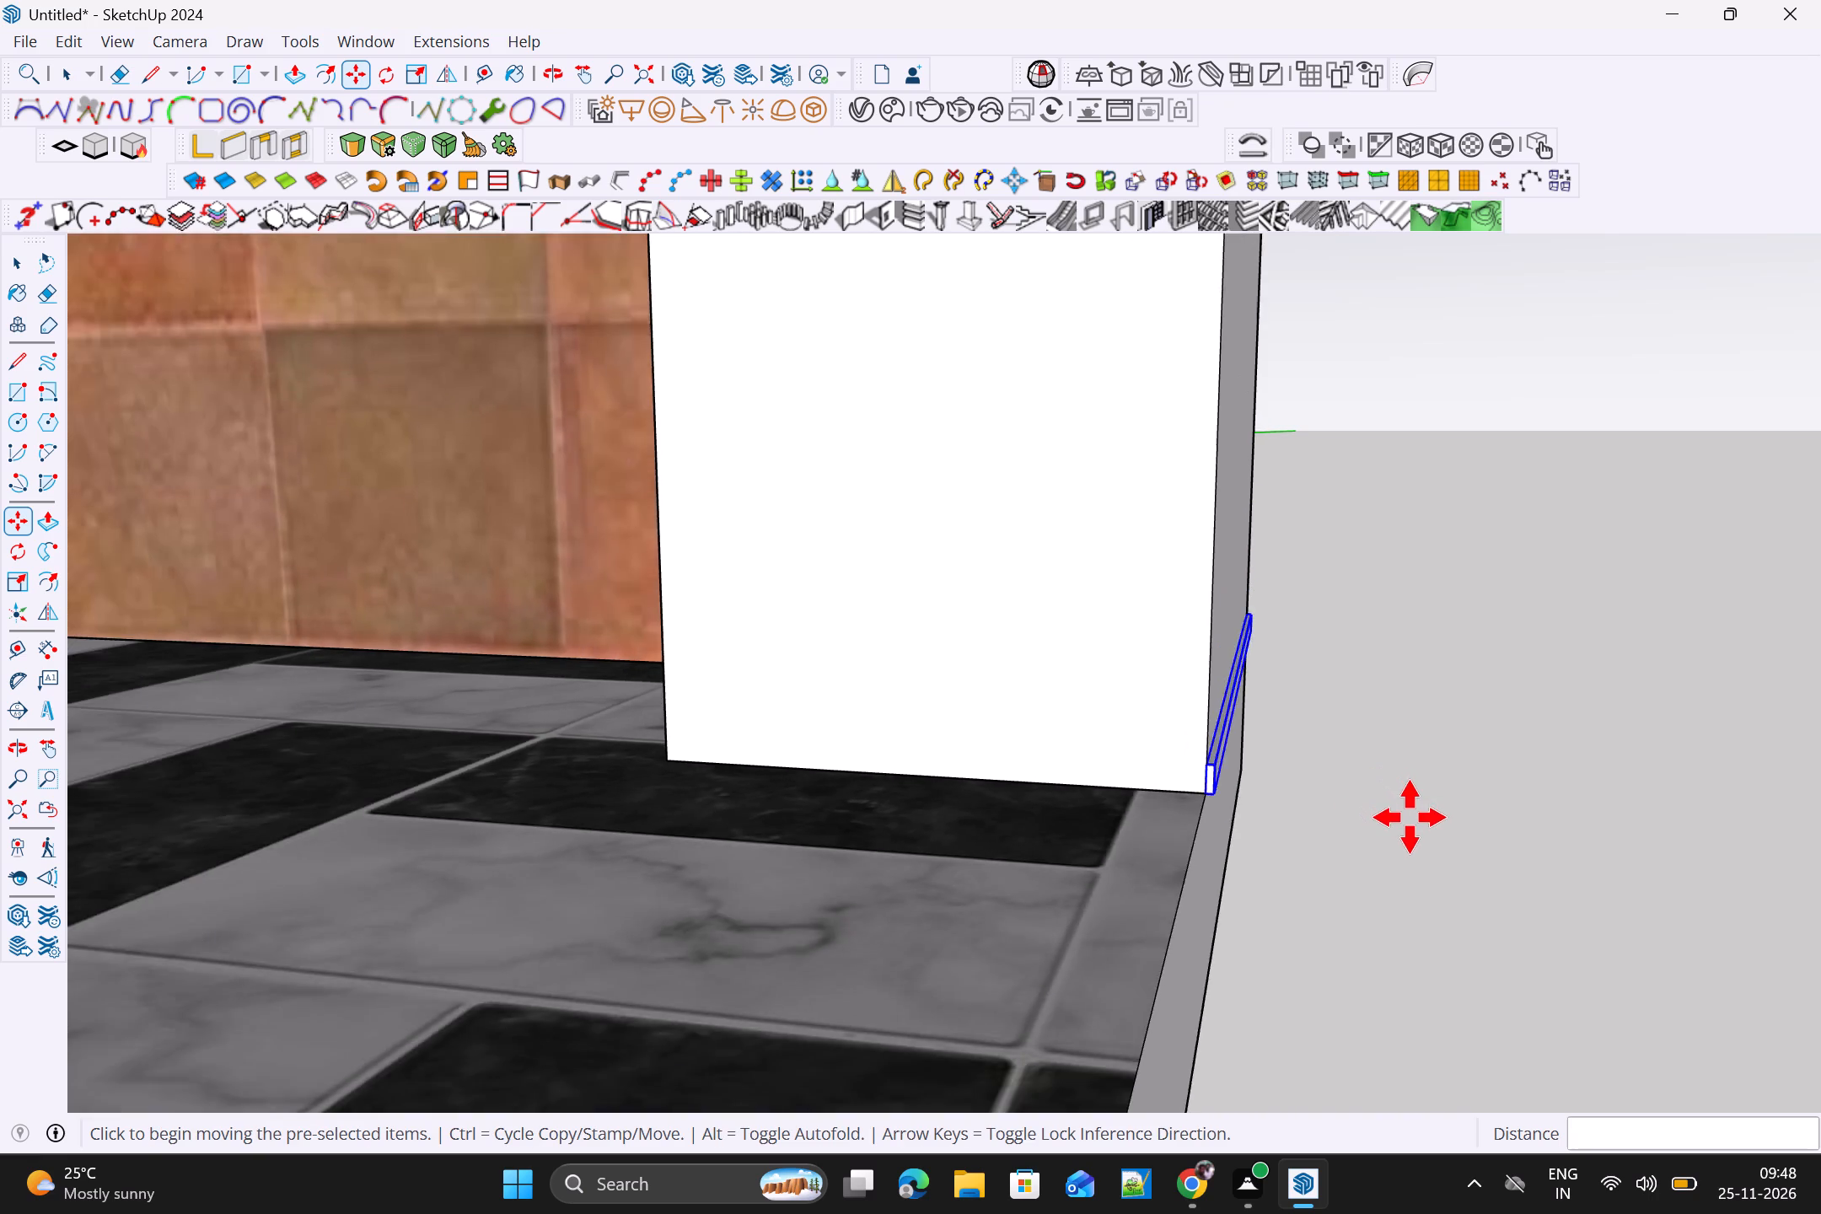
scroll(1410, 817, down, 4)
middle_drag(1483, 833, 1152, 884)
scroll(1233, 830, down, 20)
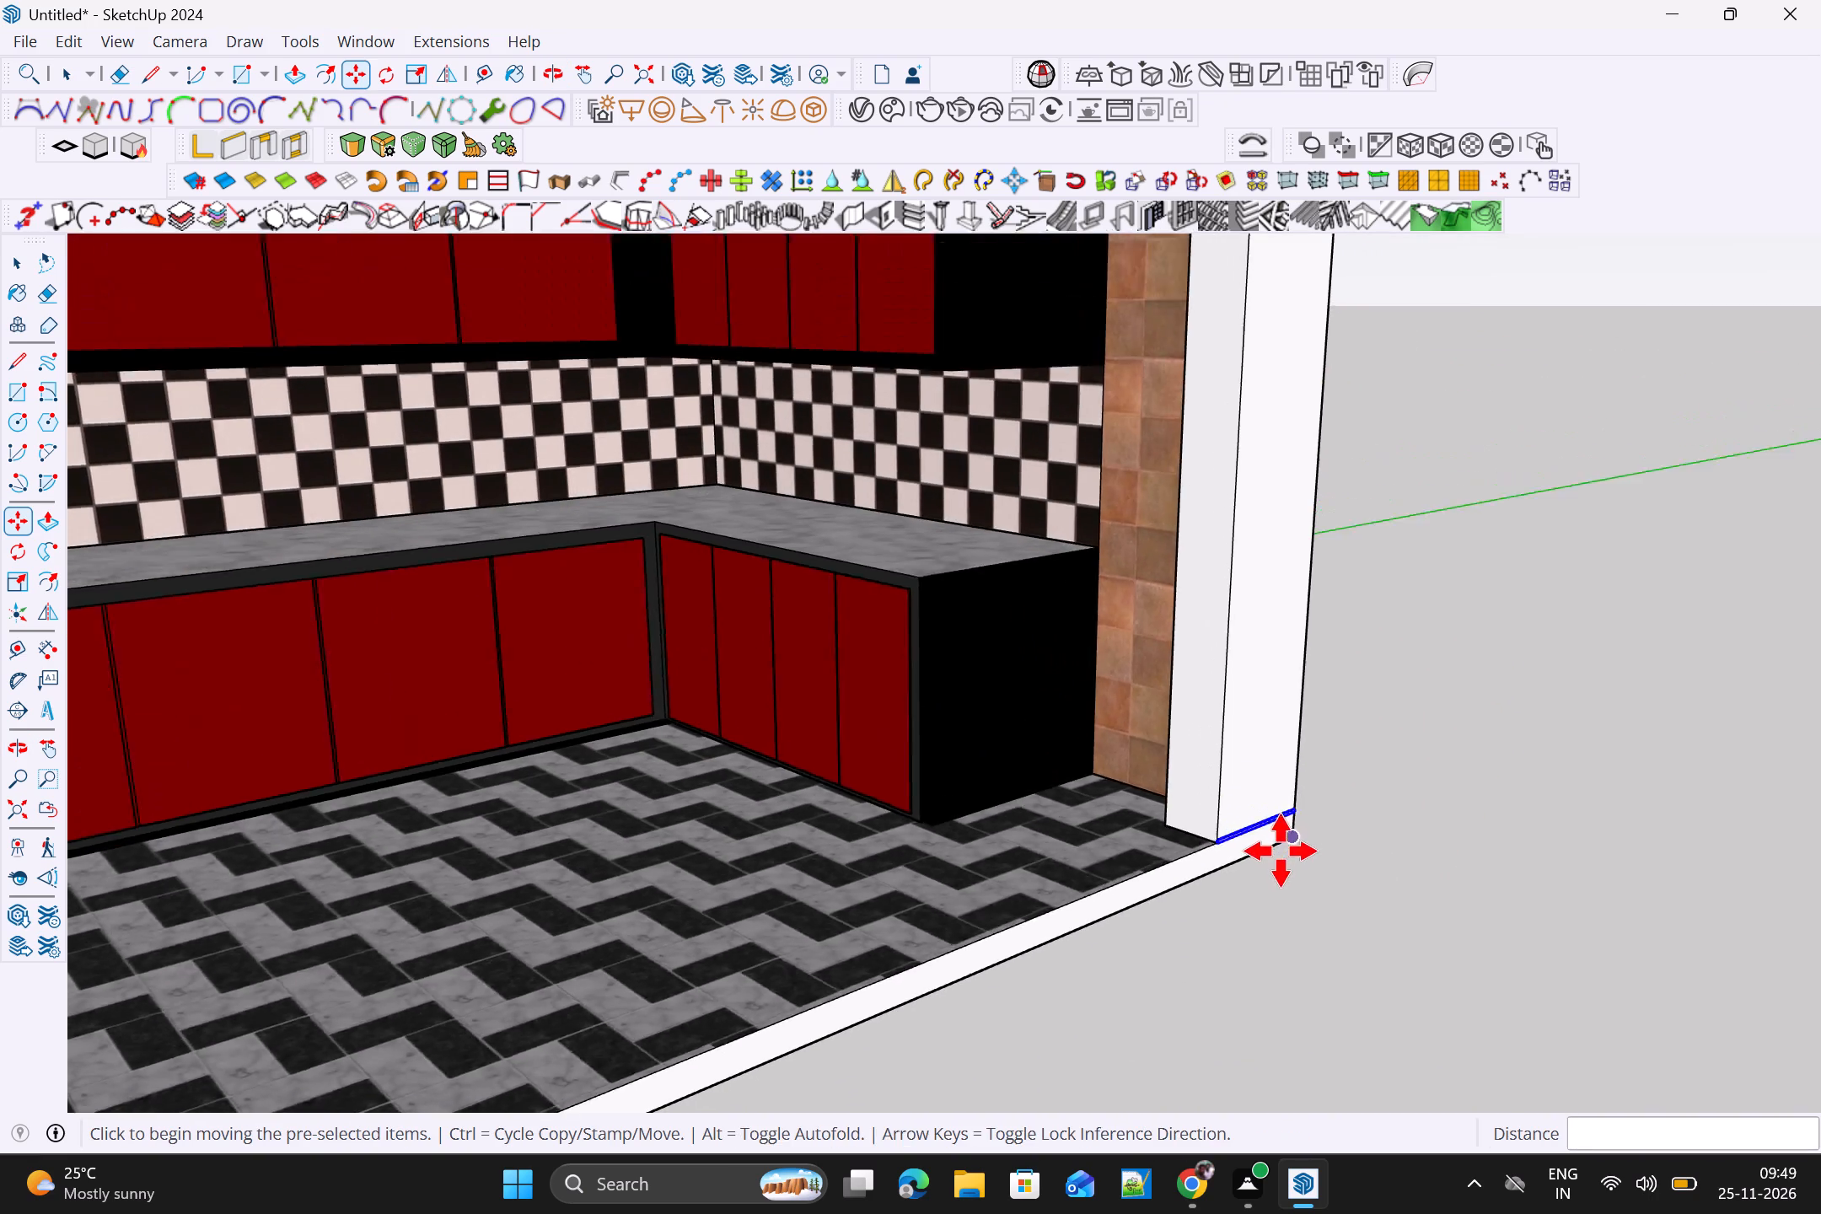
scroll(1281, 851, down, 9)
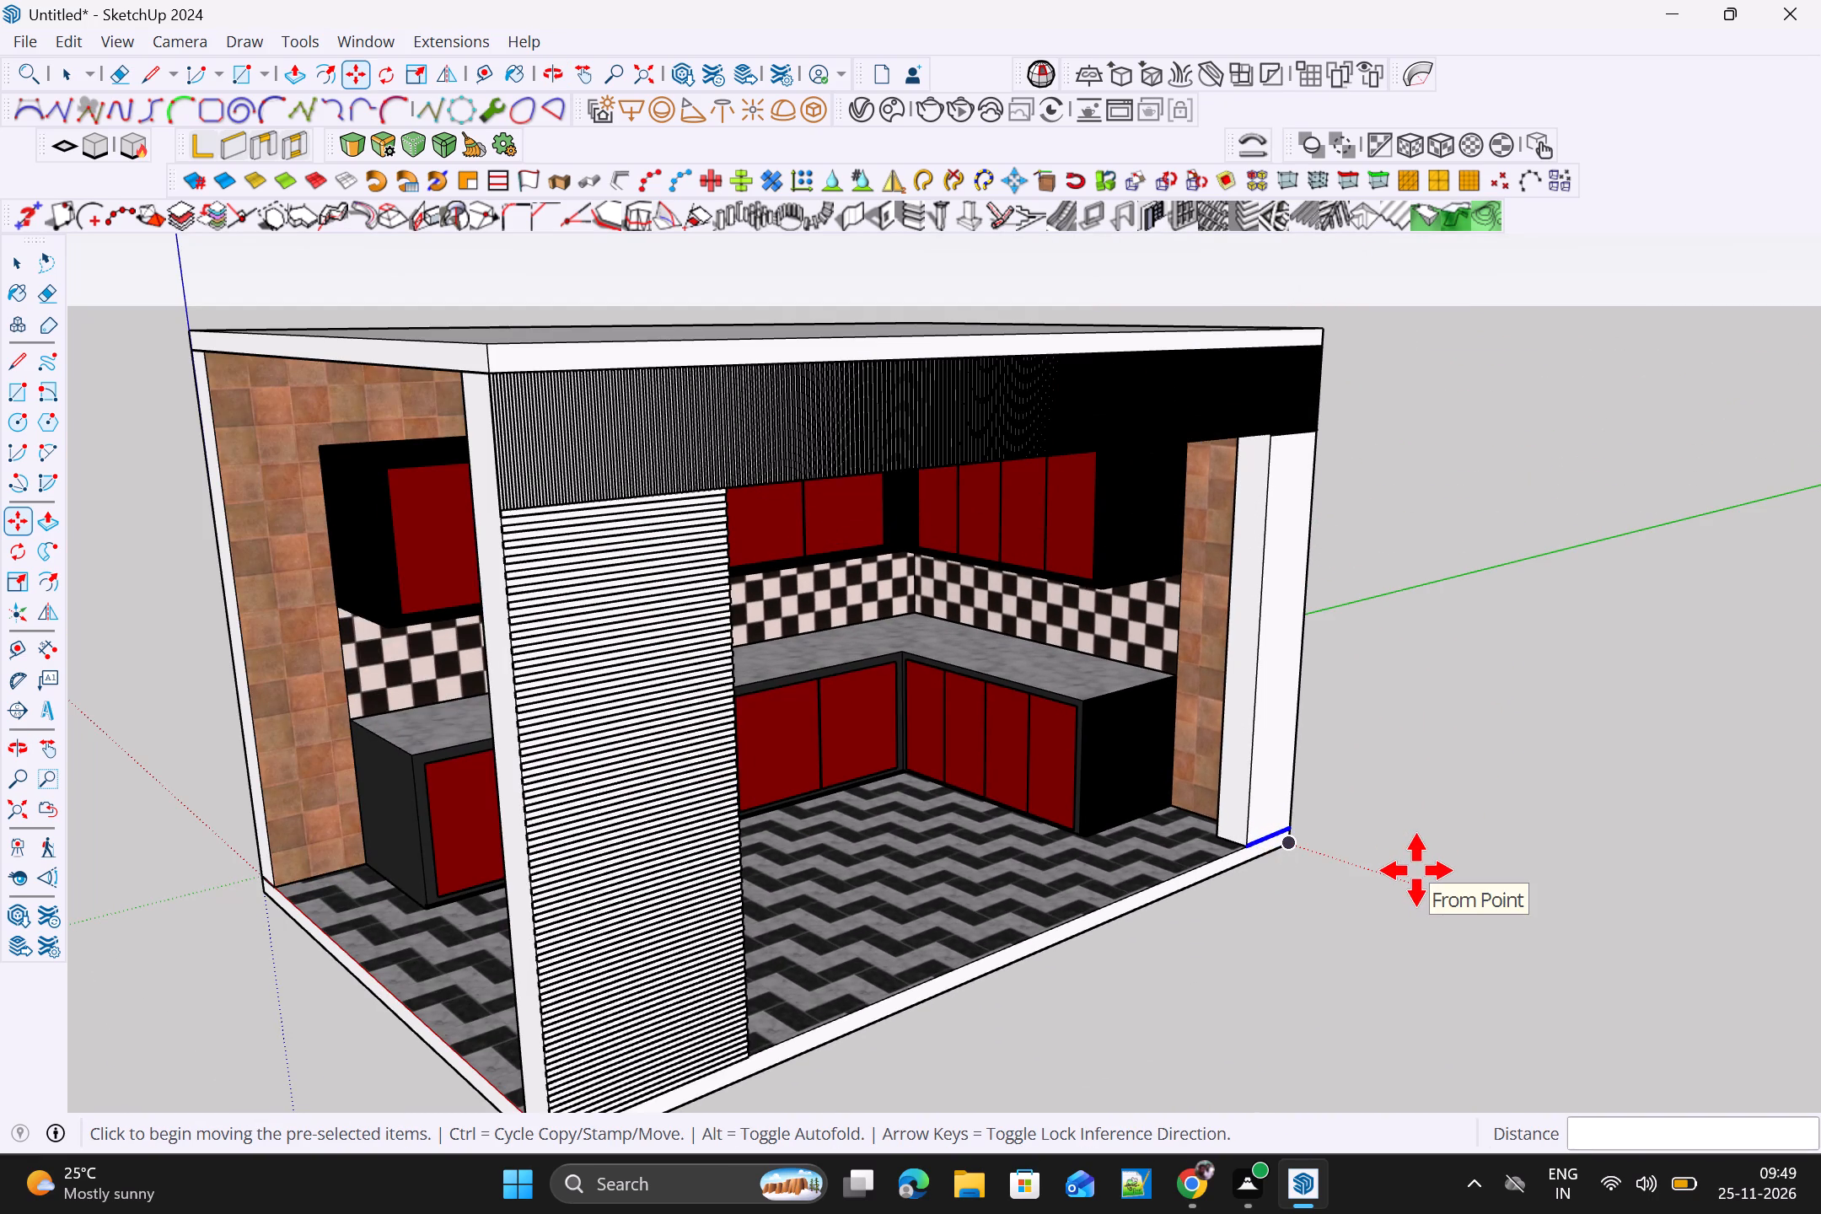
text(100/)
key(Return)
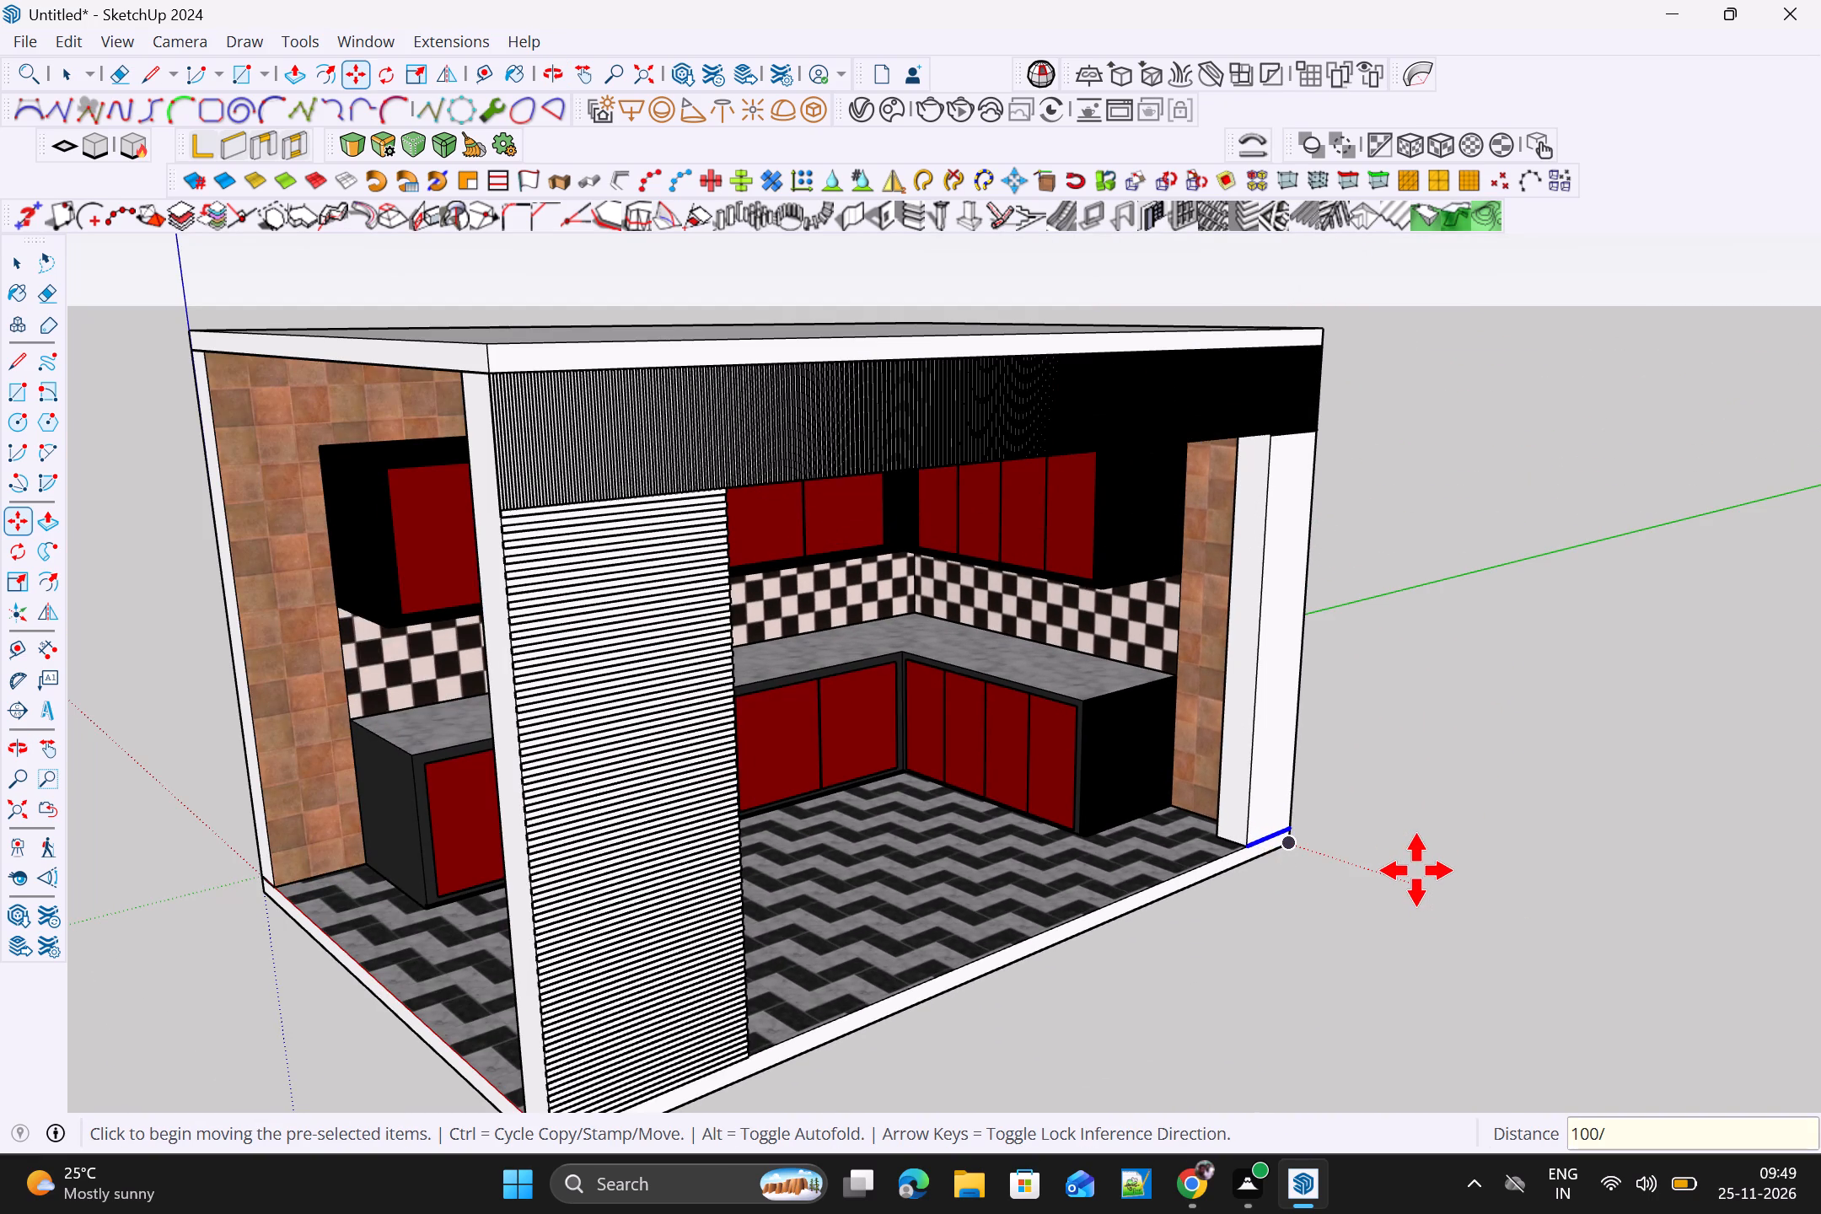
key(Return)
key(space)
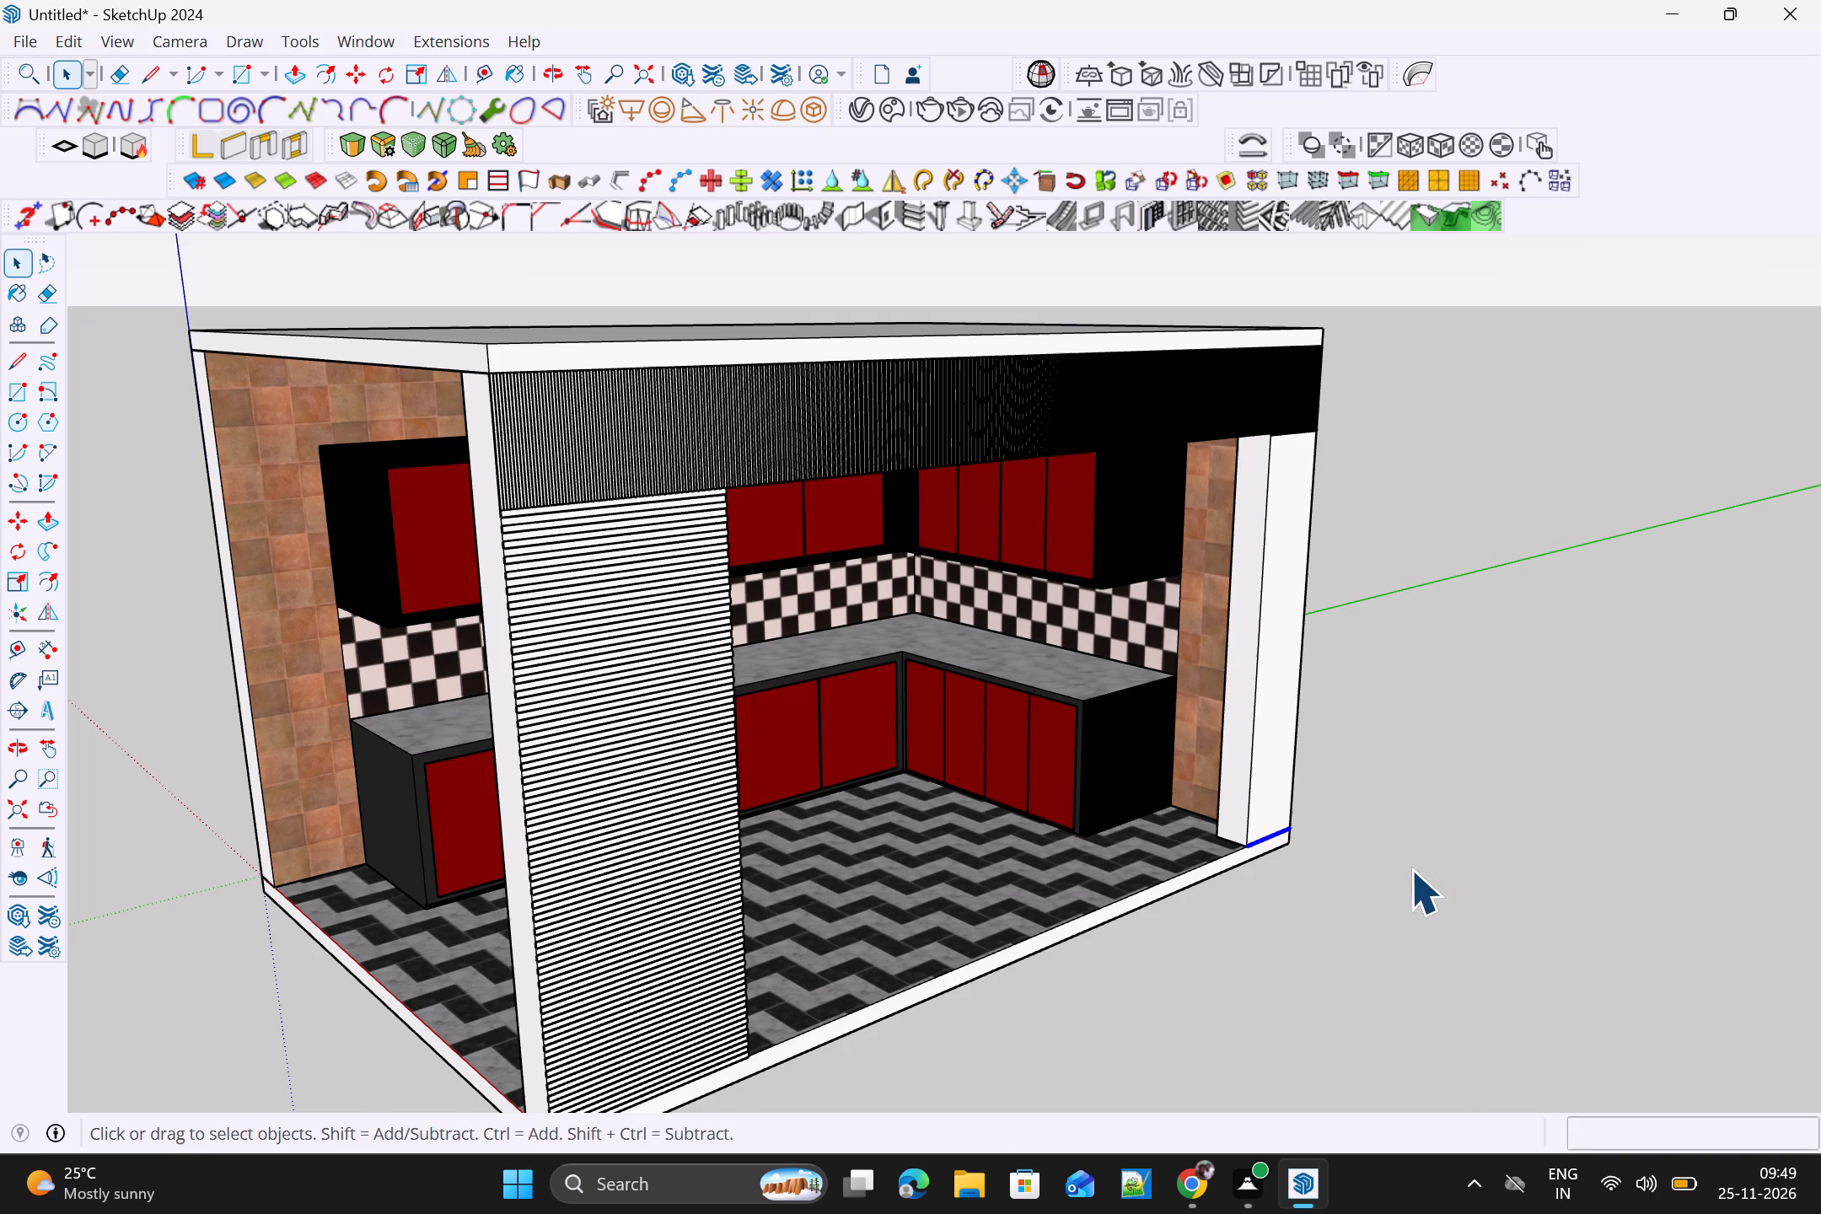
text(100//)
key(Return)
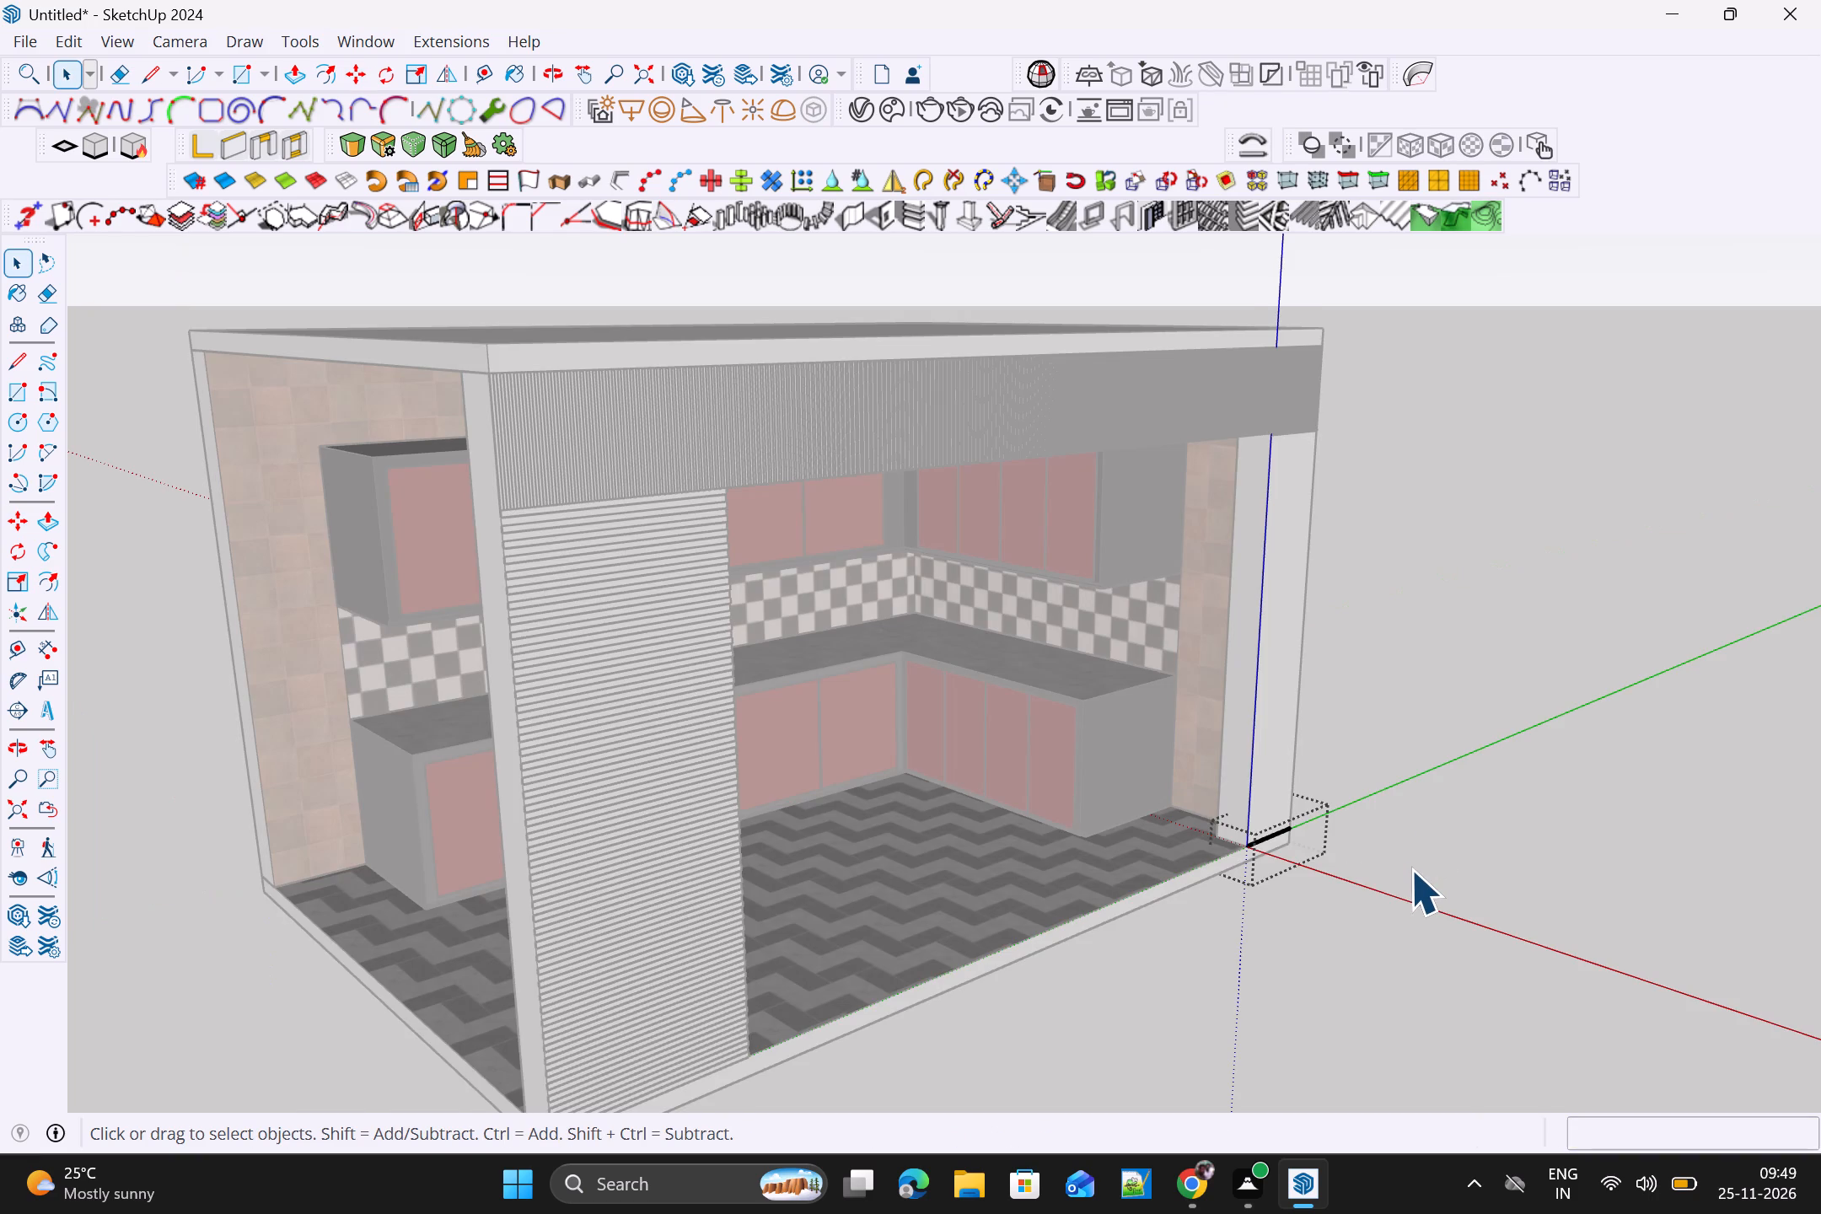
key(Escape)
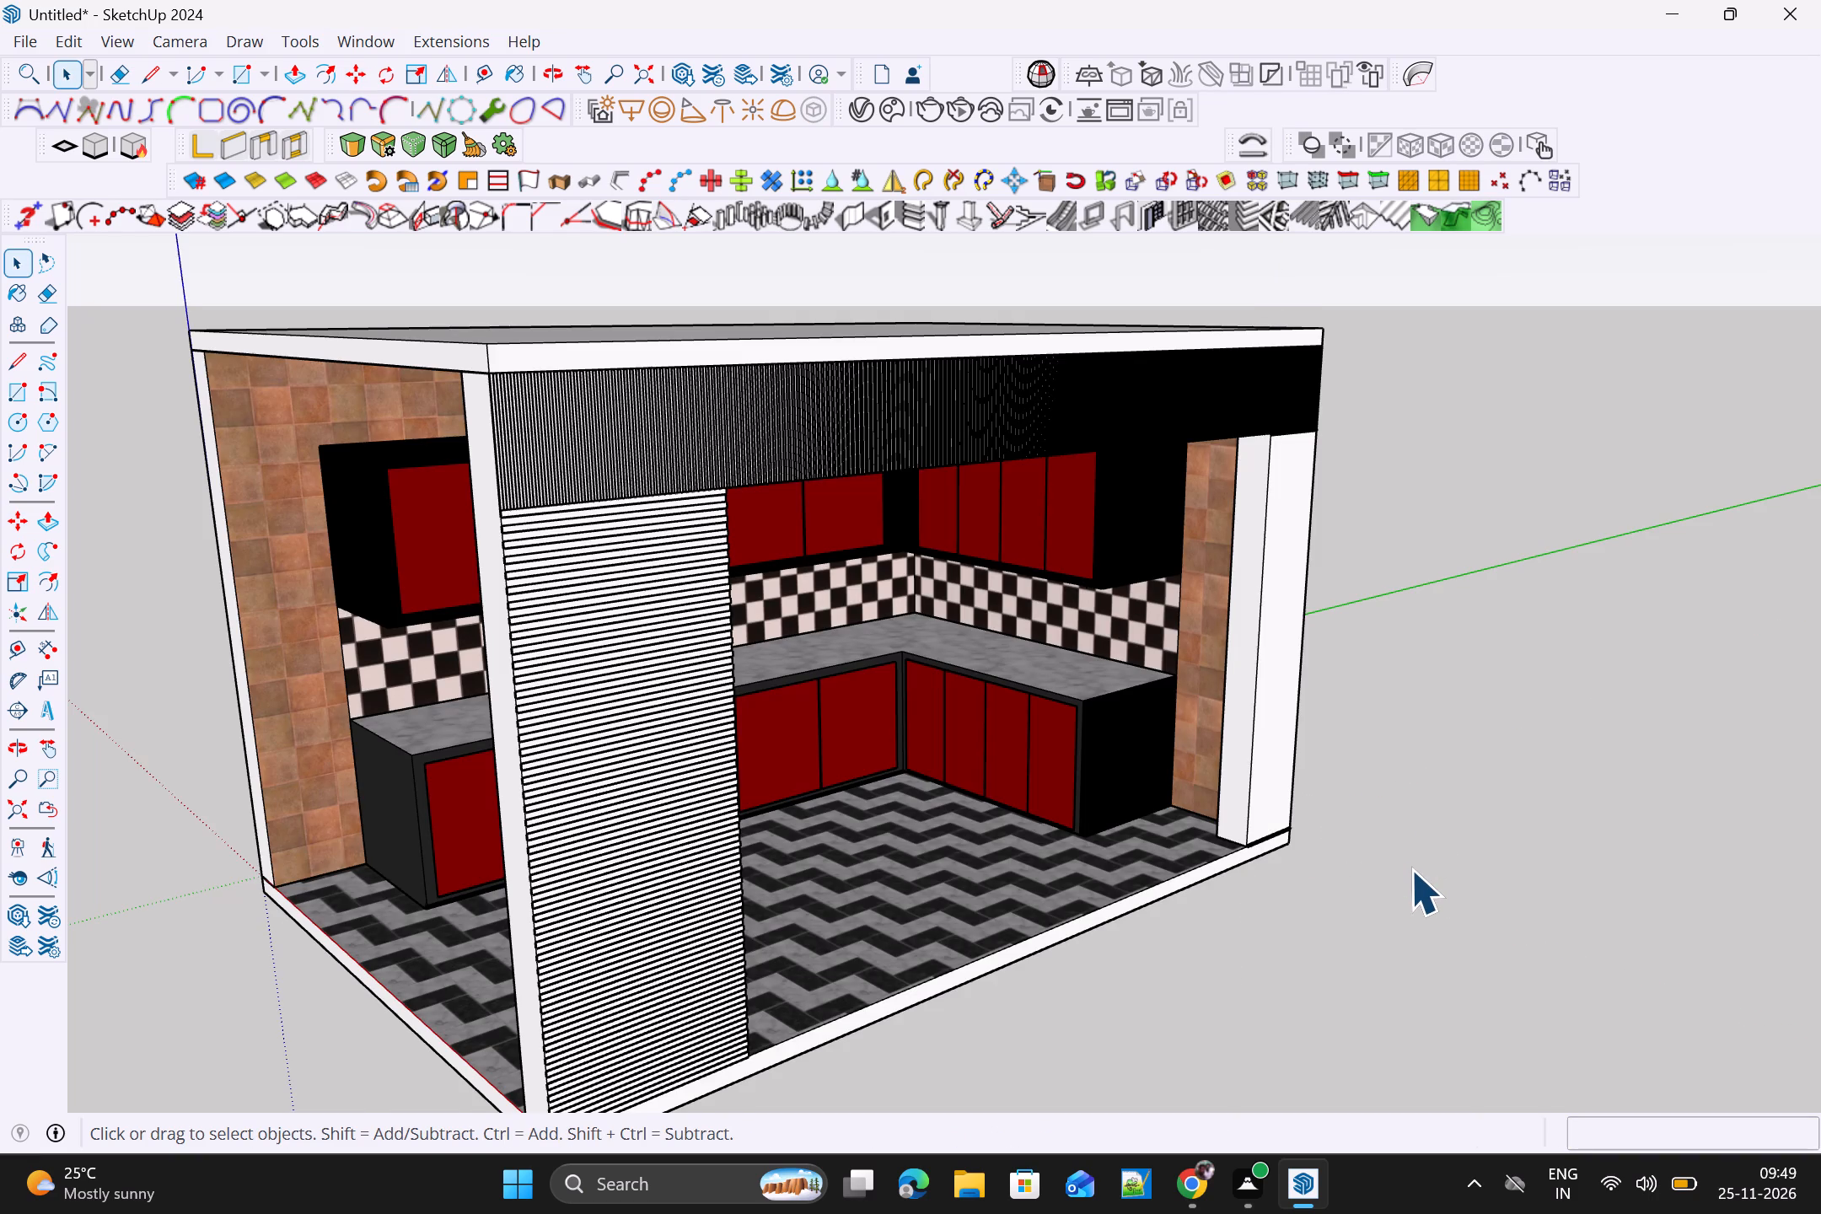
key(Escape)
Delete the copied strip at the base of the front wall.
scroll(1491, 674, up, 4)
click(1240, 960)
scroll(1180, 949, up, 4)
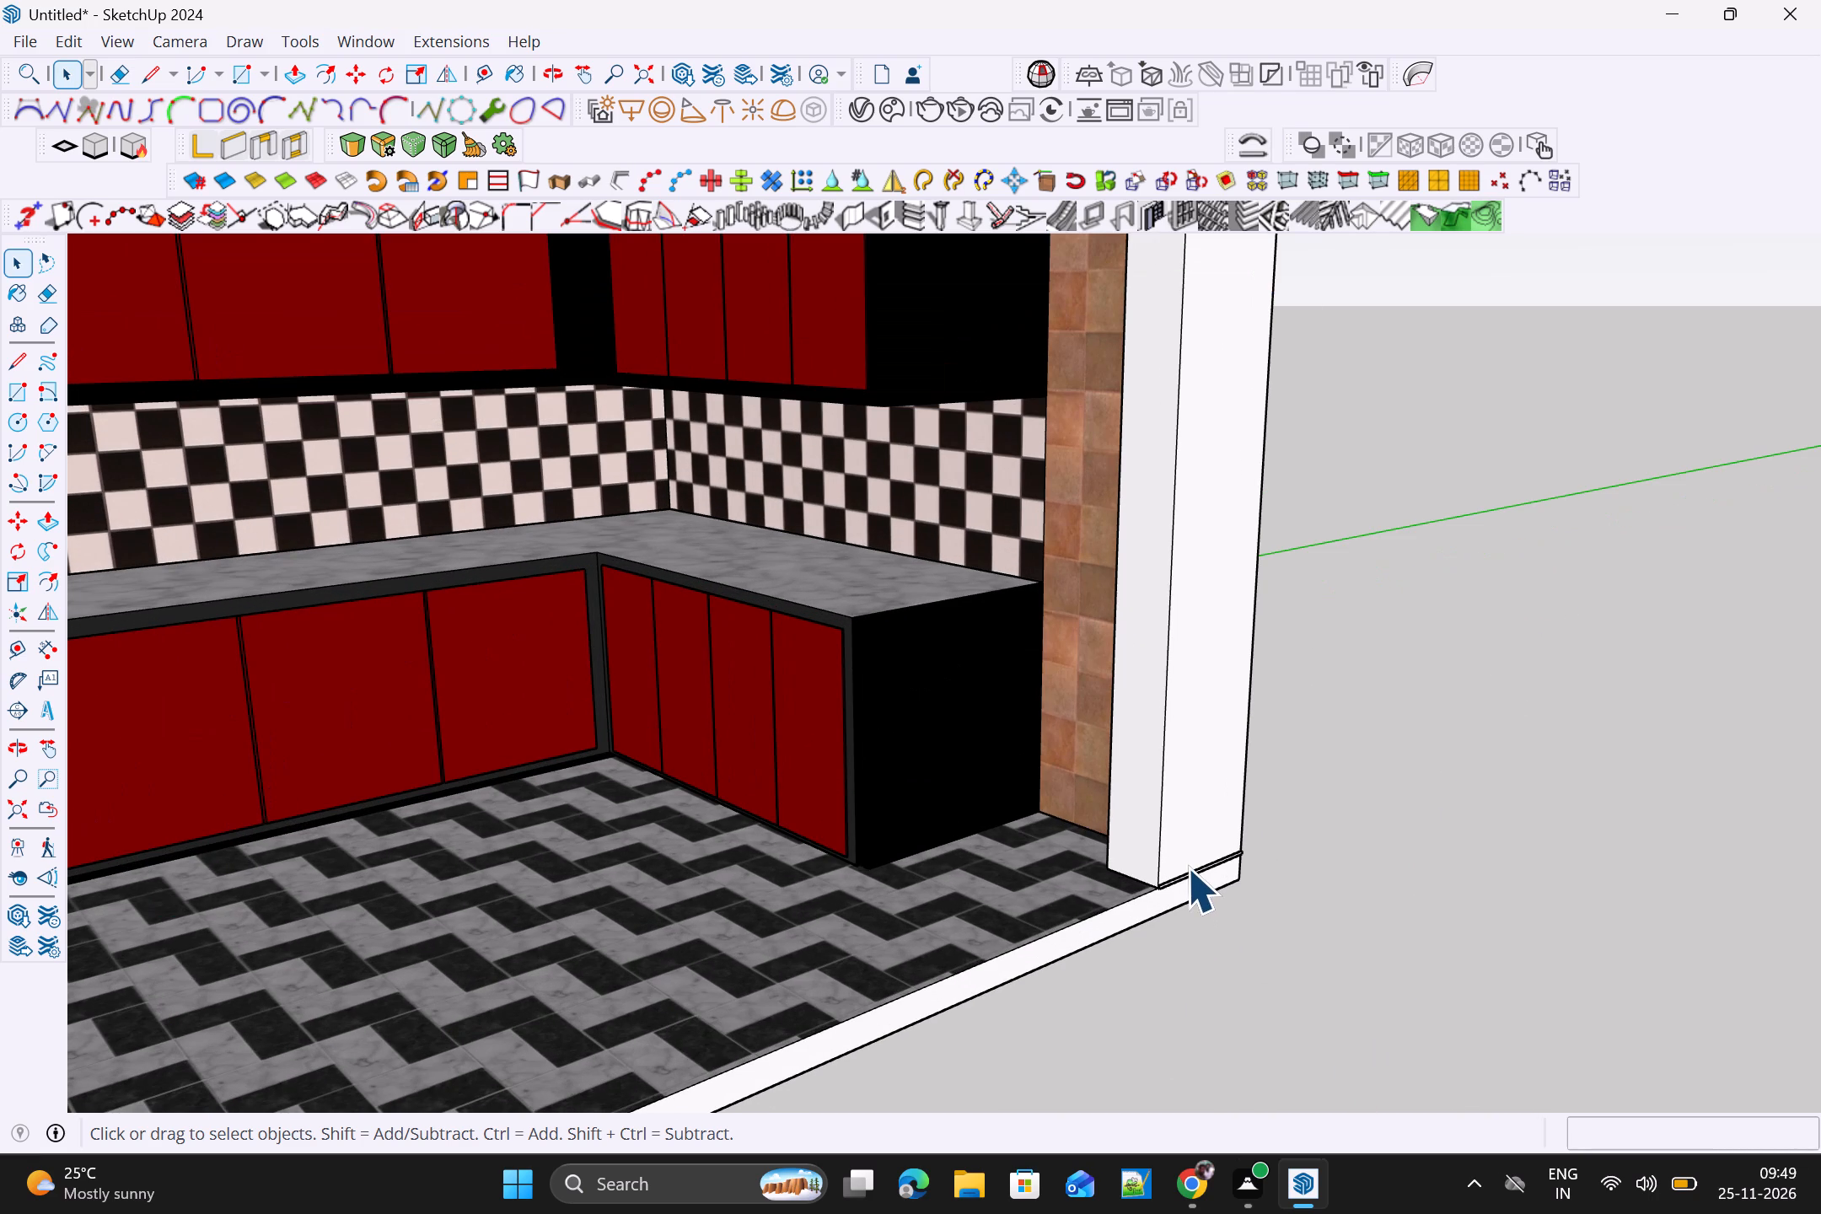
click(1187, 868)
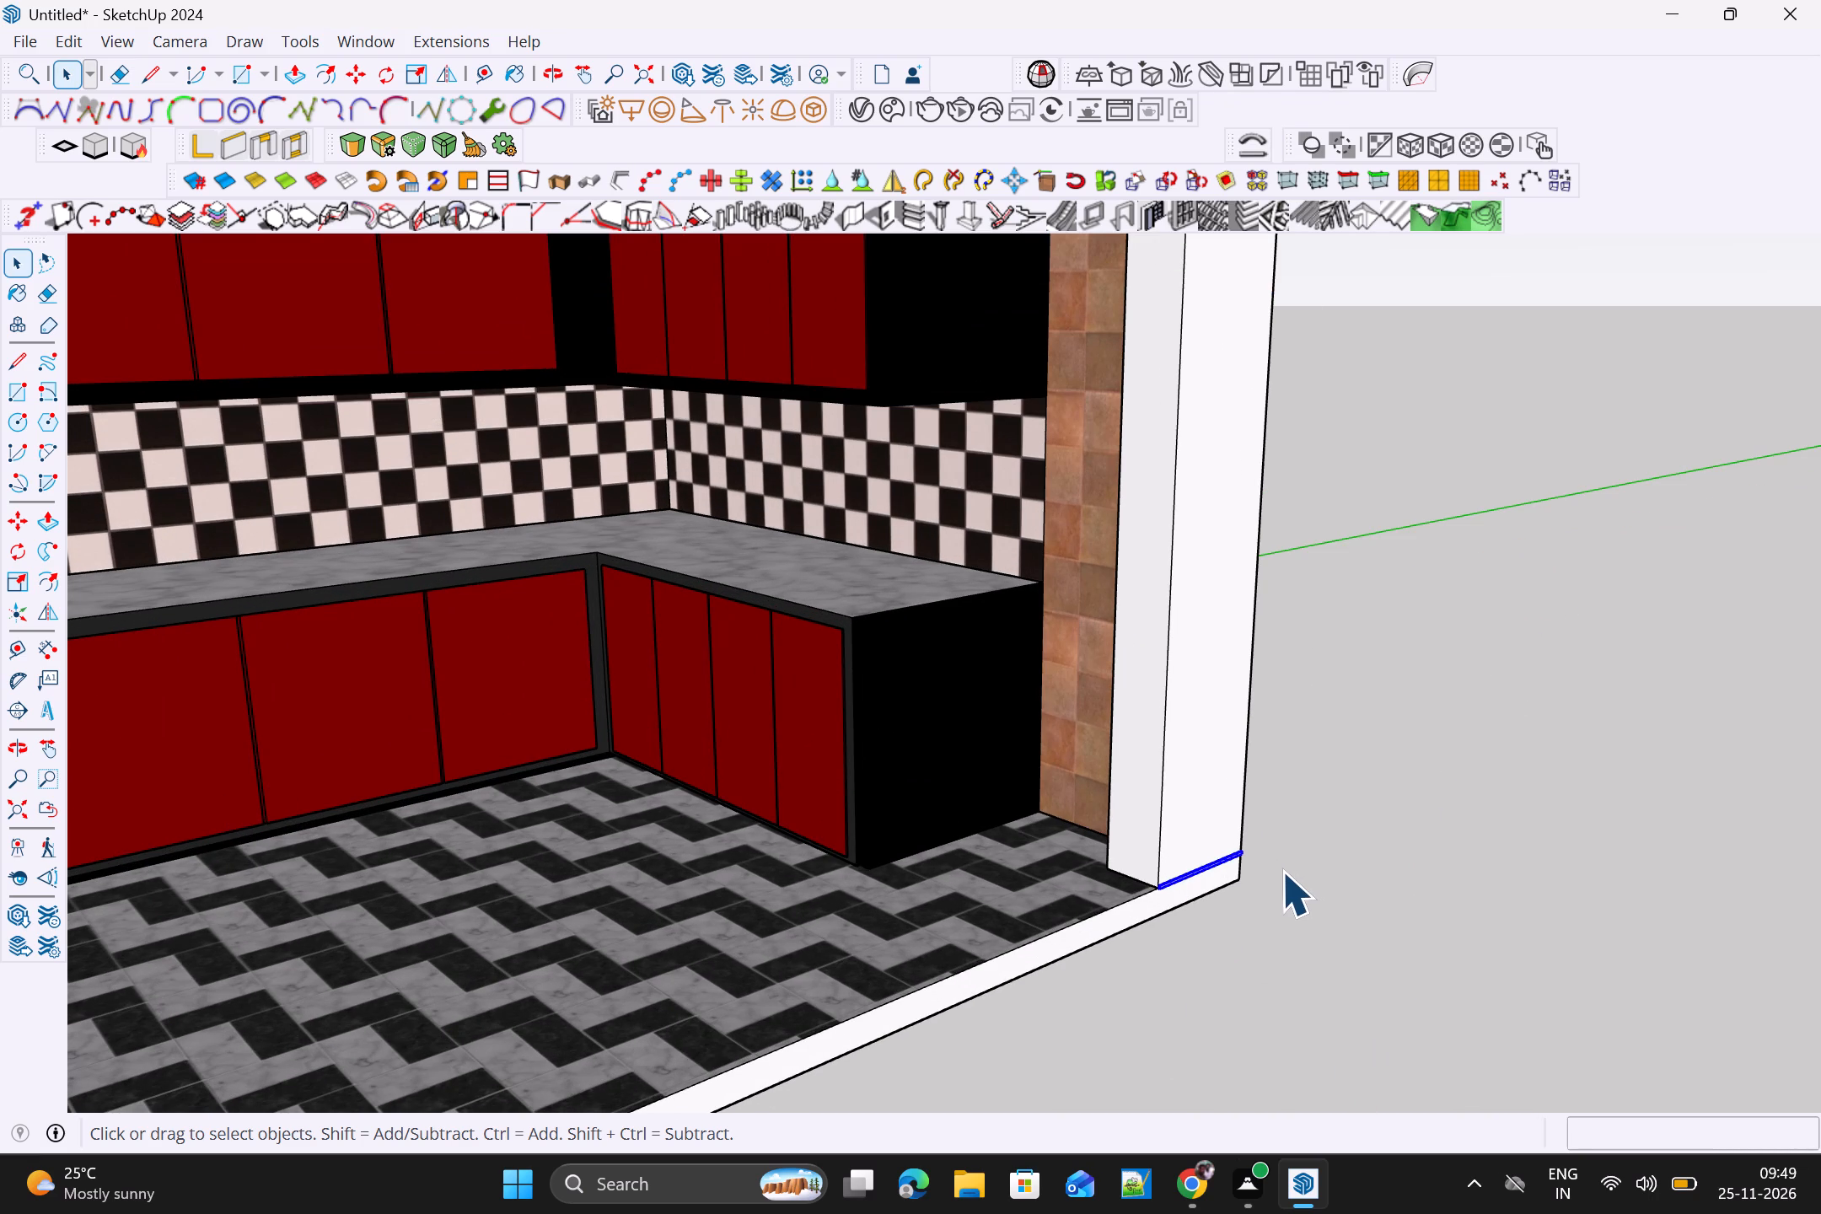
key(Delete)
Copy the strip under the fascia about 8' 4 9/16" straight down to the front wall's bottom corner.
scroll(1283, 874, down, 4)
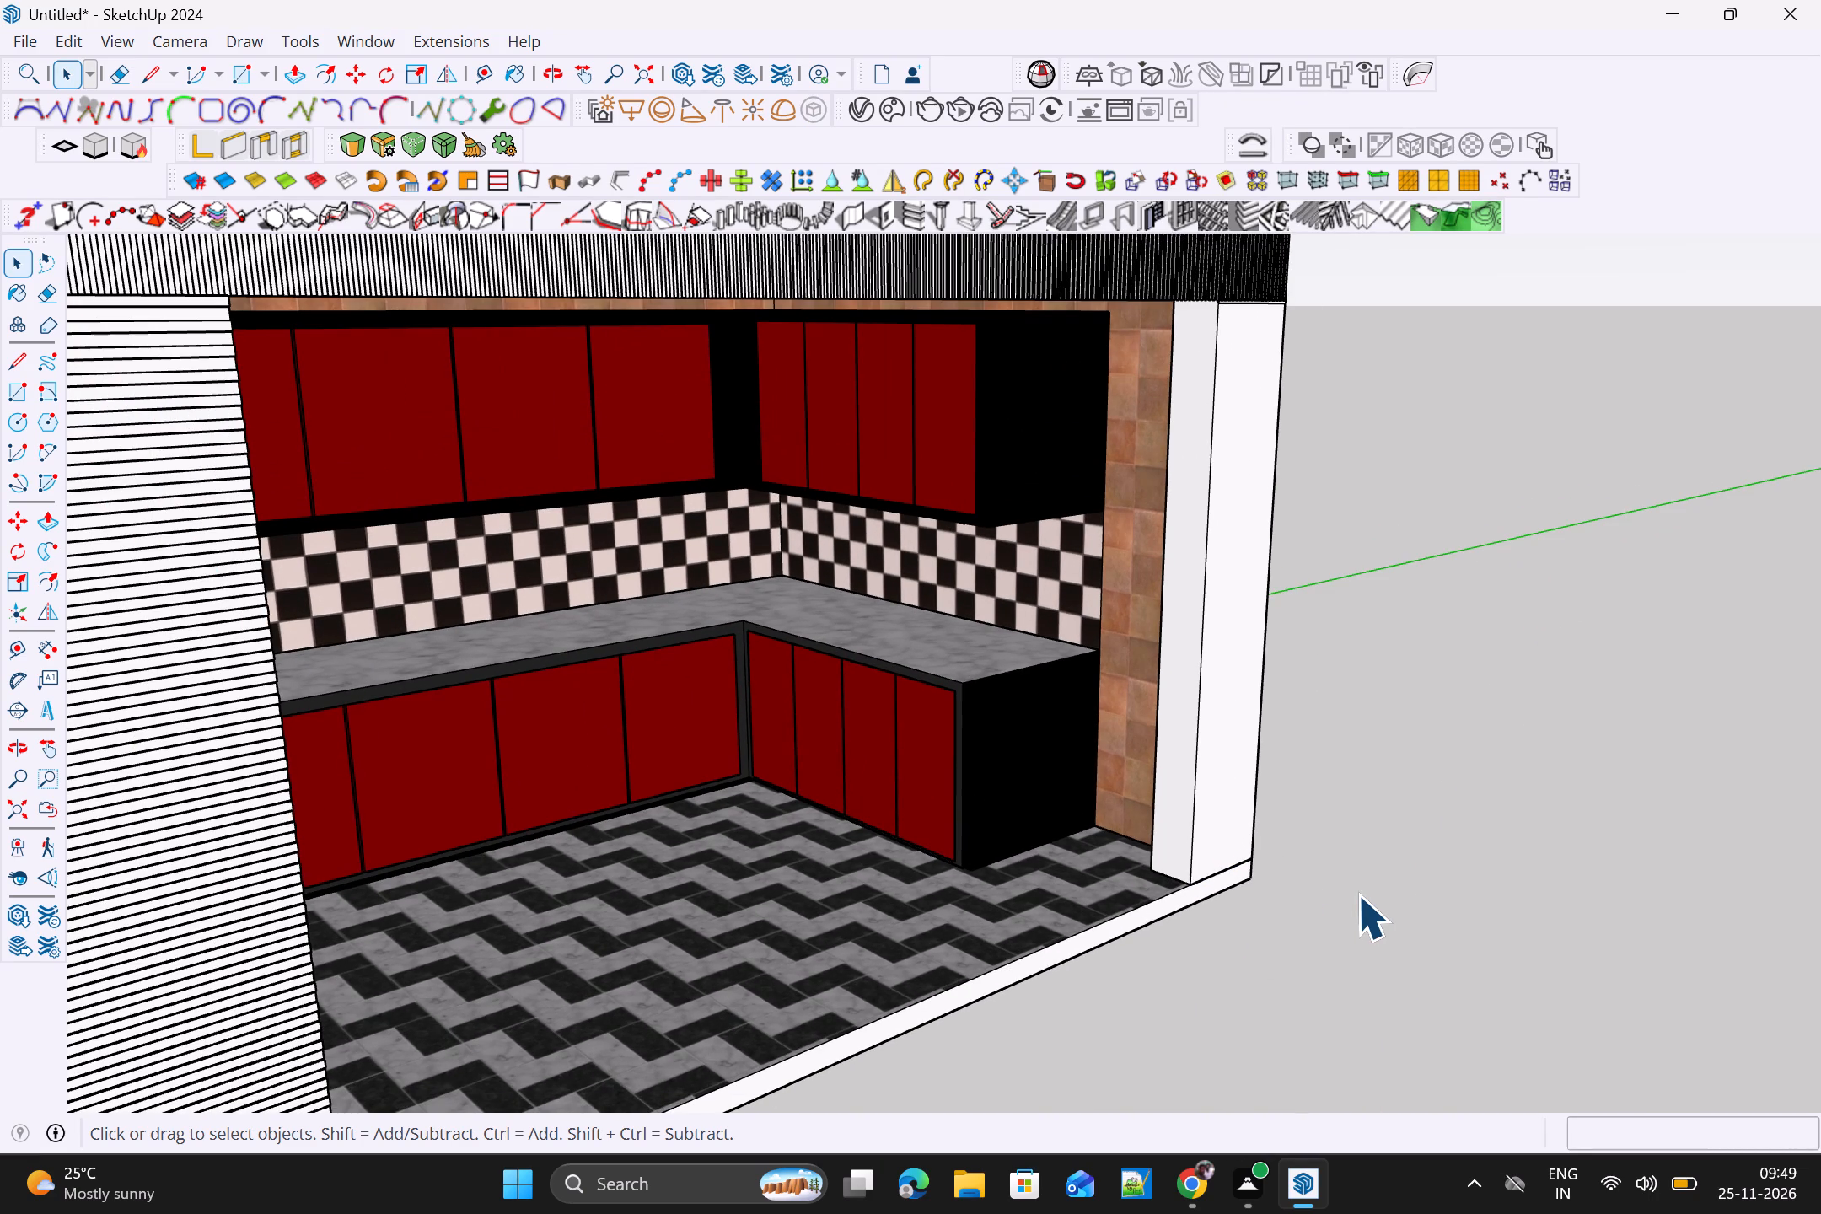
middle_drag(1410, 812, 1389, 816)
scroll(1276, 366, up, 4)
middle_drag(1261, 360, 1264, 384)
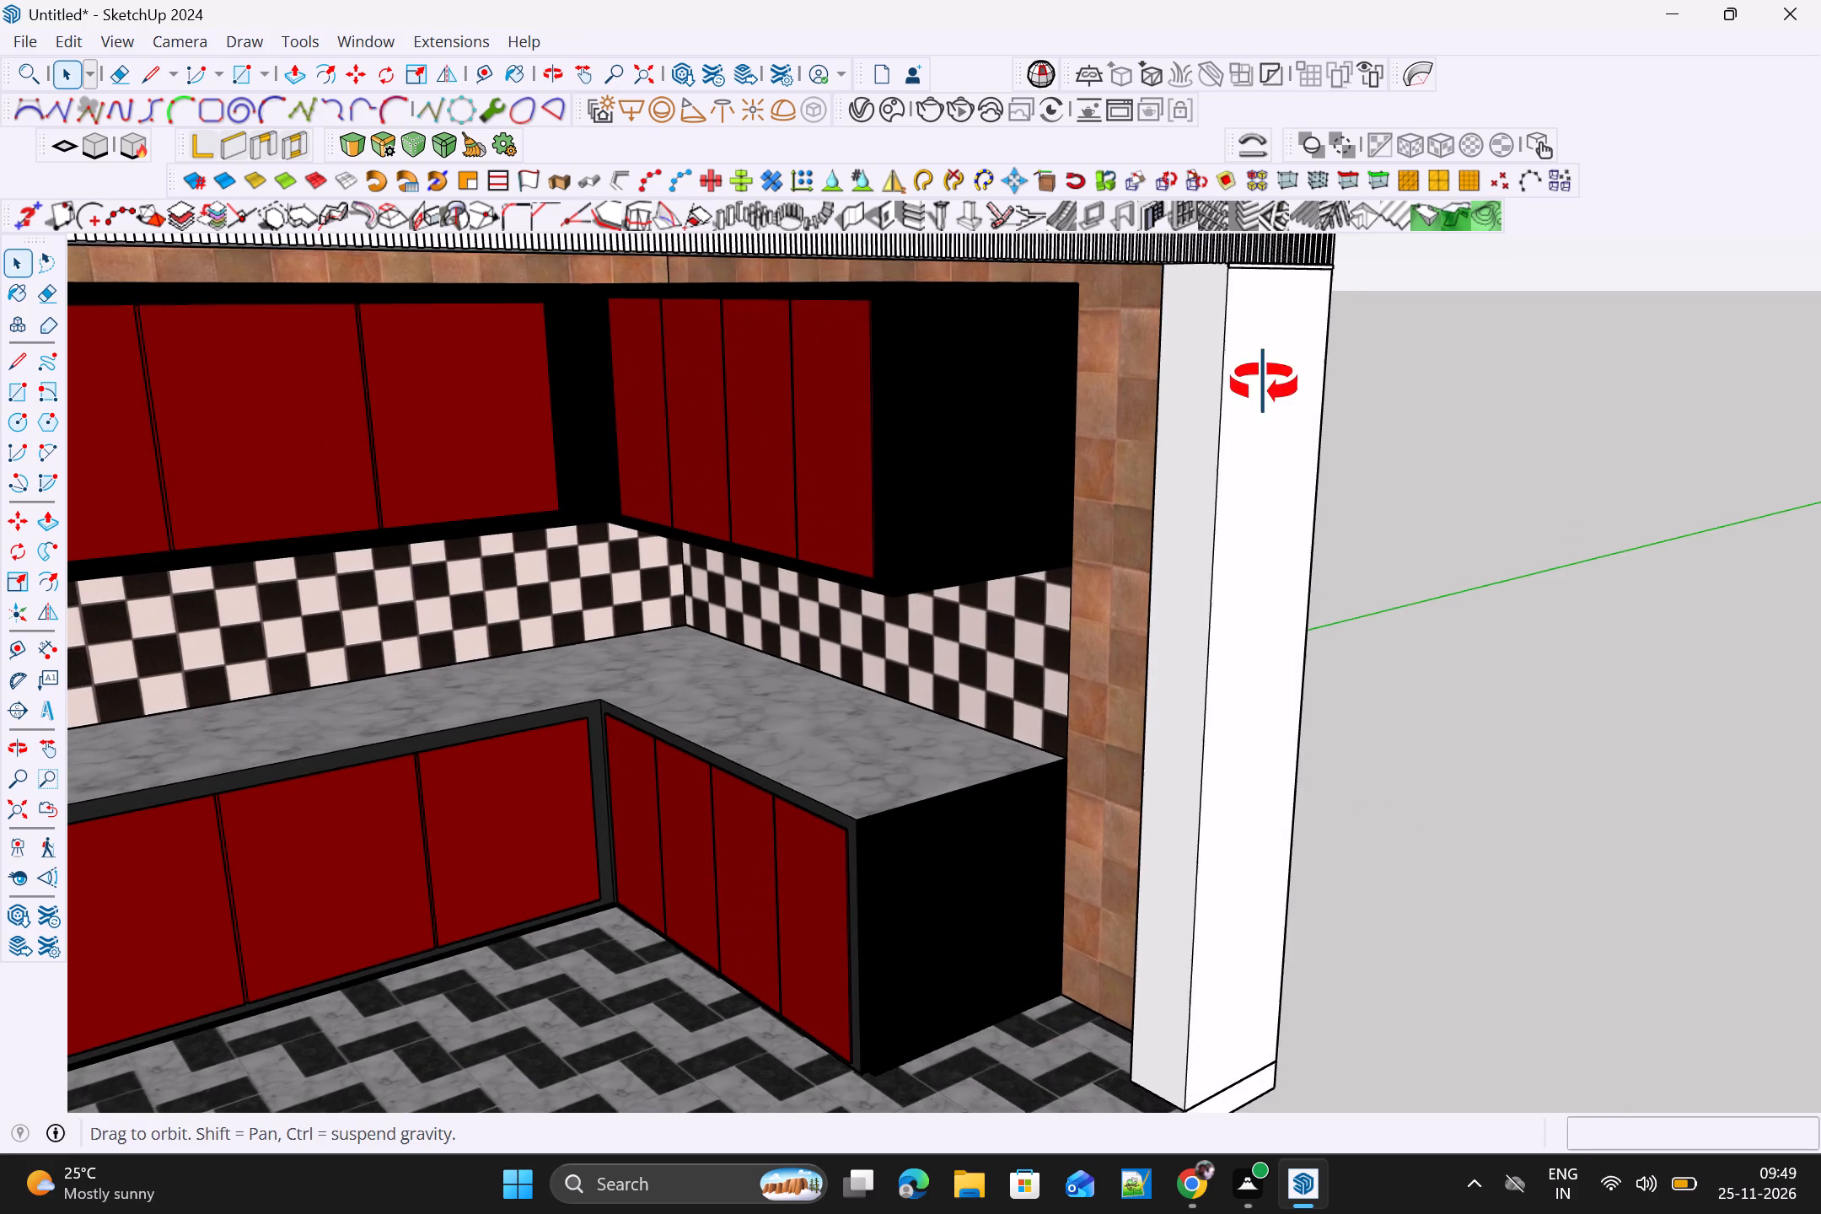
middle_drag(1264, 384, 1439, 445)
middle_drag(1426, 402, 1350, 256)
scroll(1229, 369, up, 6)
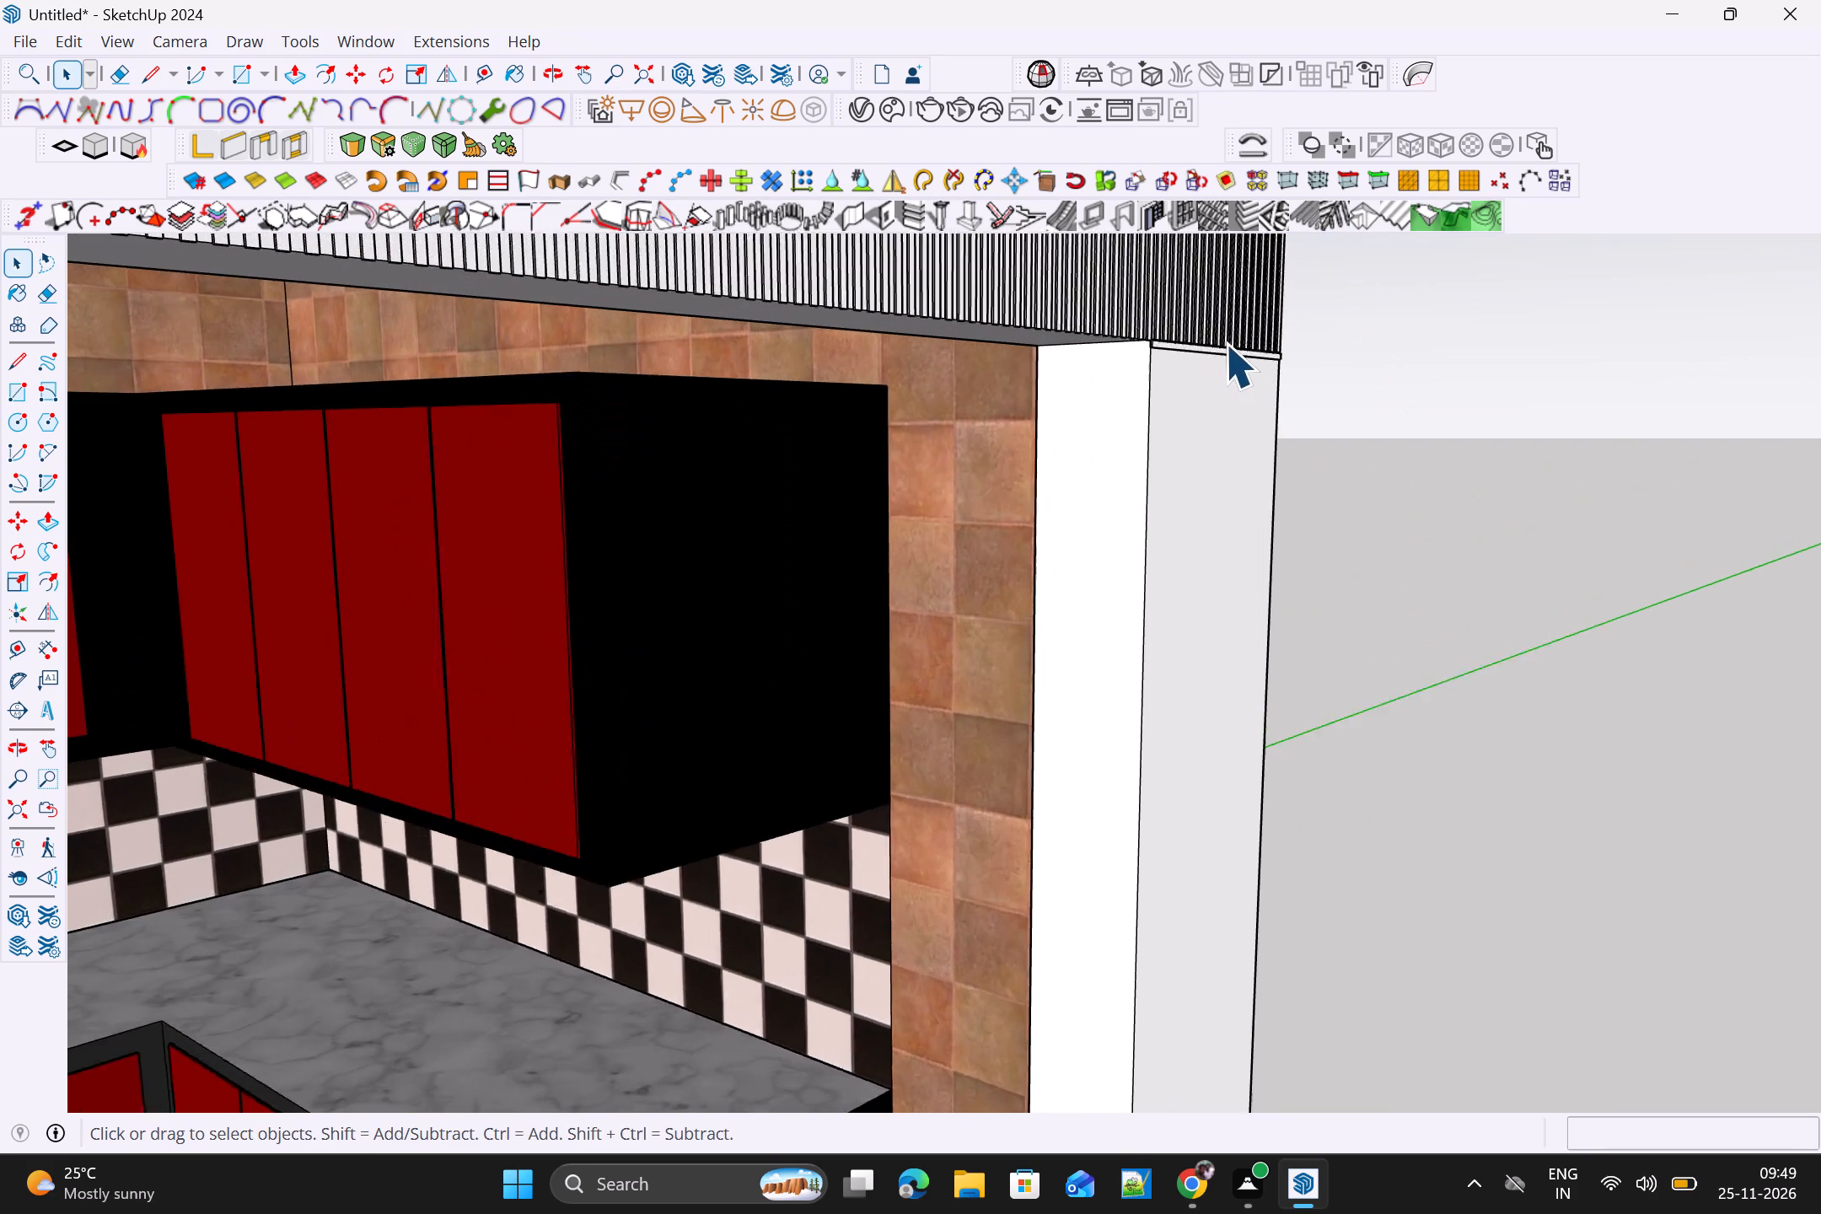
scroll(1225, 343, up, 5)
click(1152, 352)
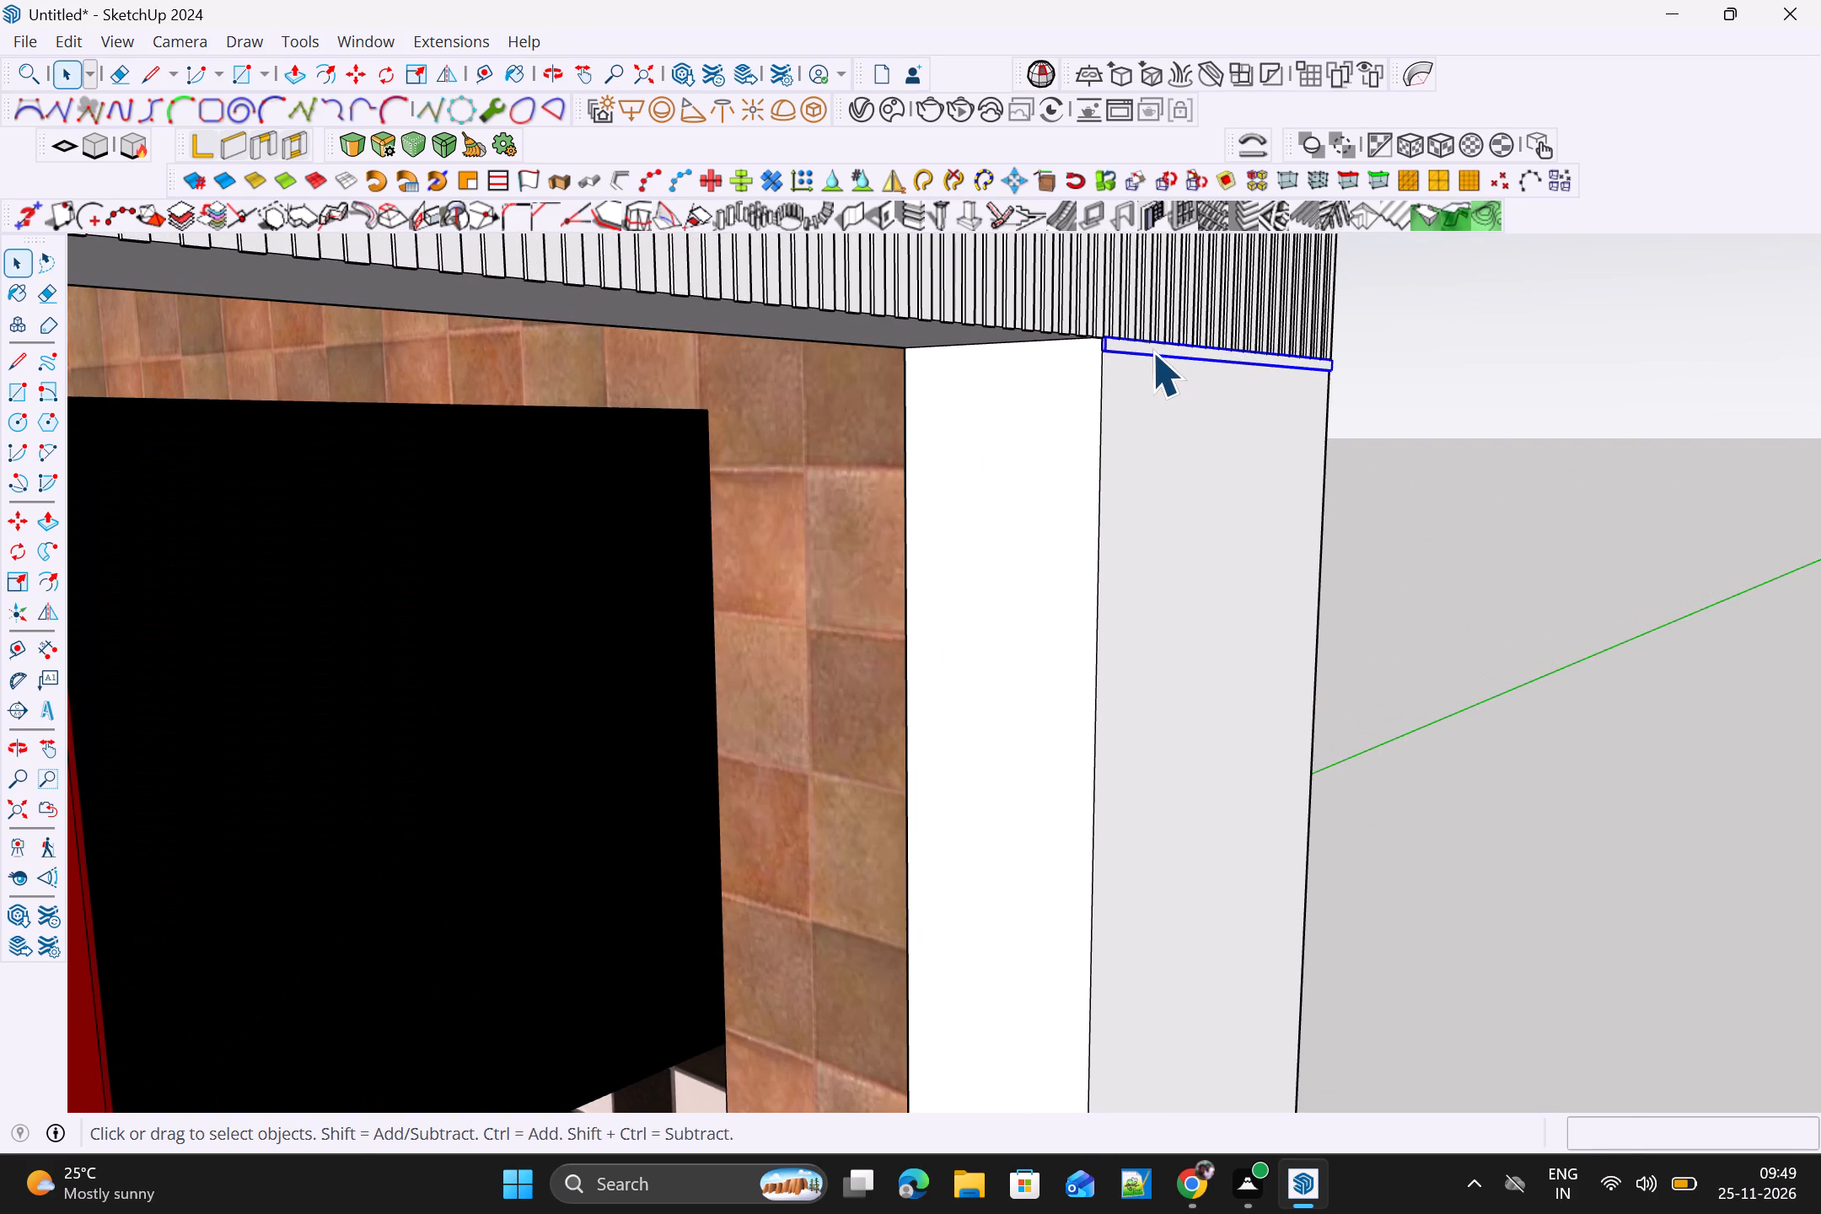
key(m)
scroll(1084, 349, up, 10)
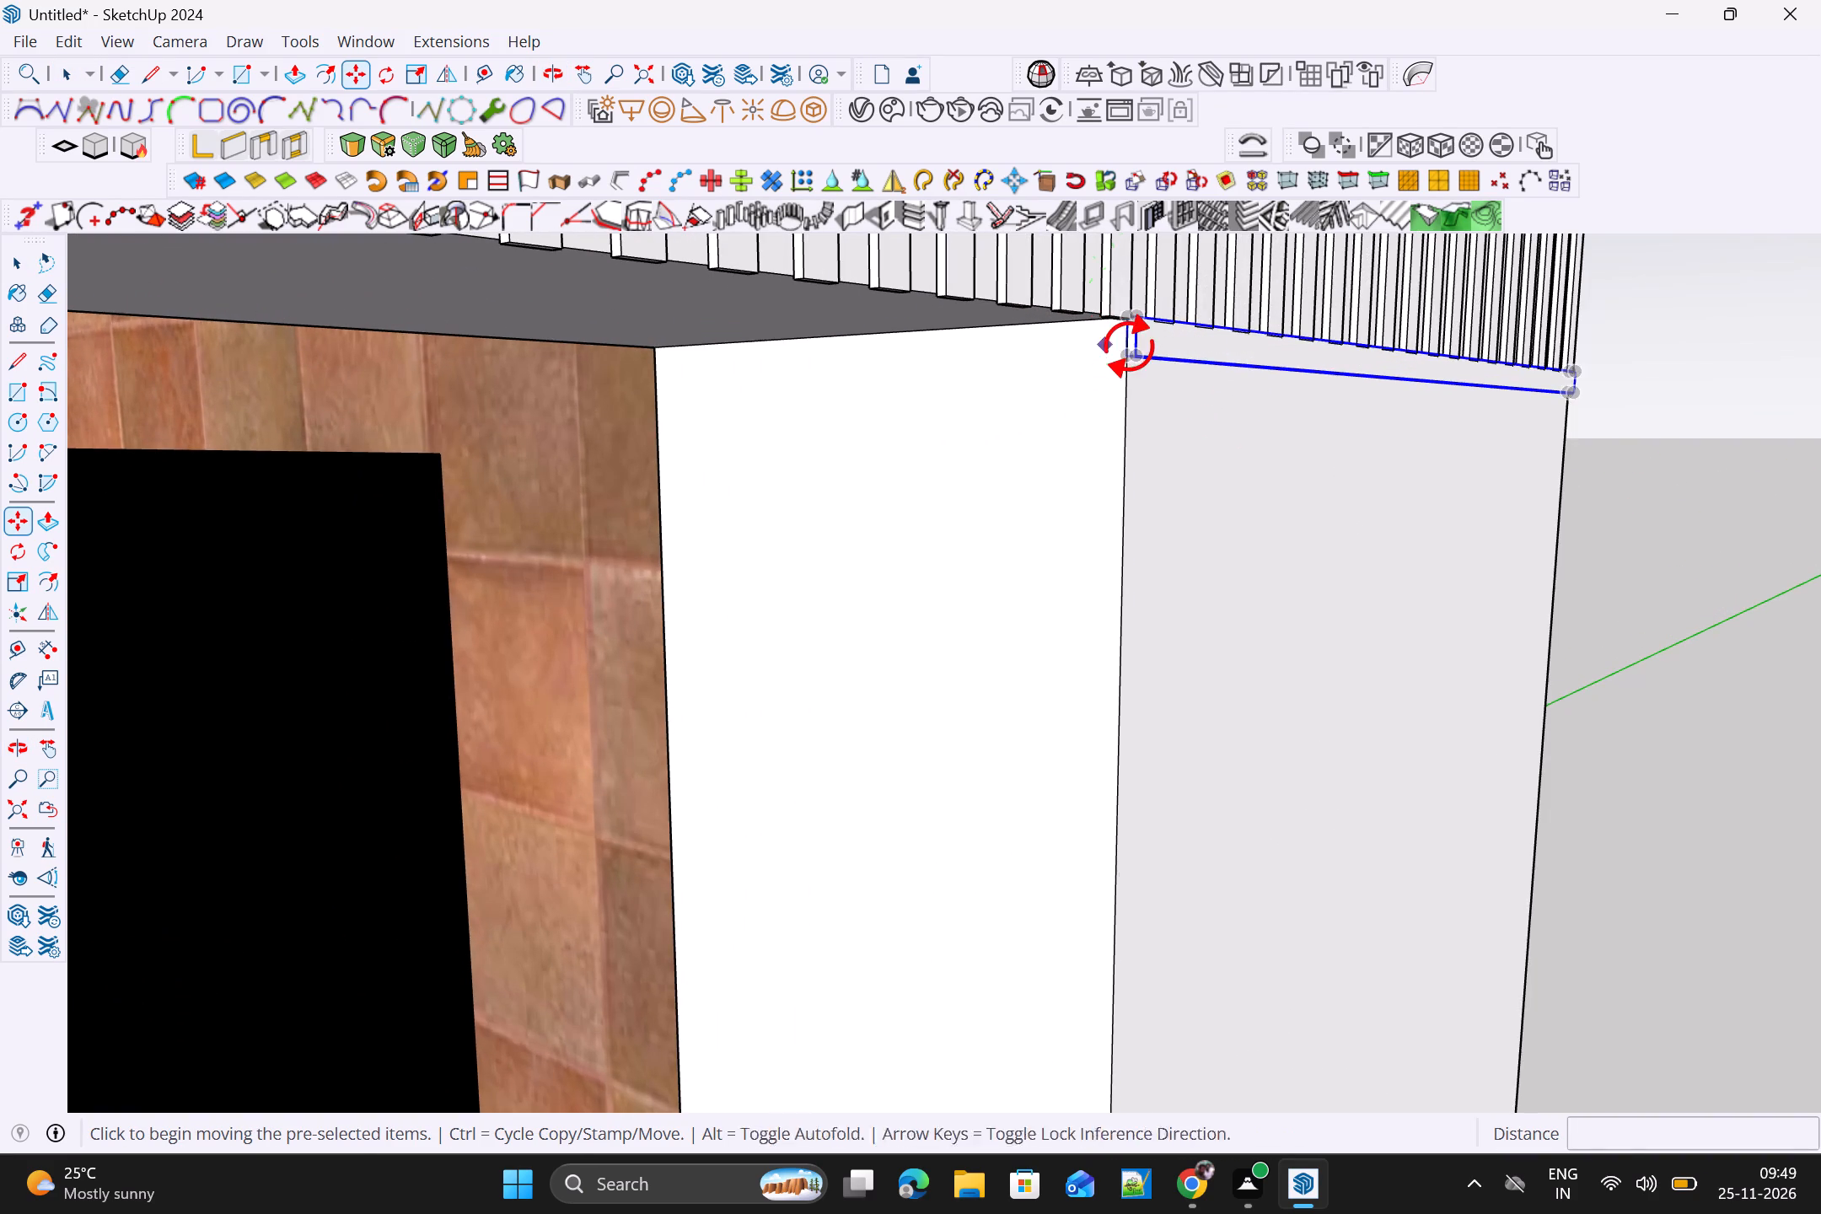
click(1118, 346)
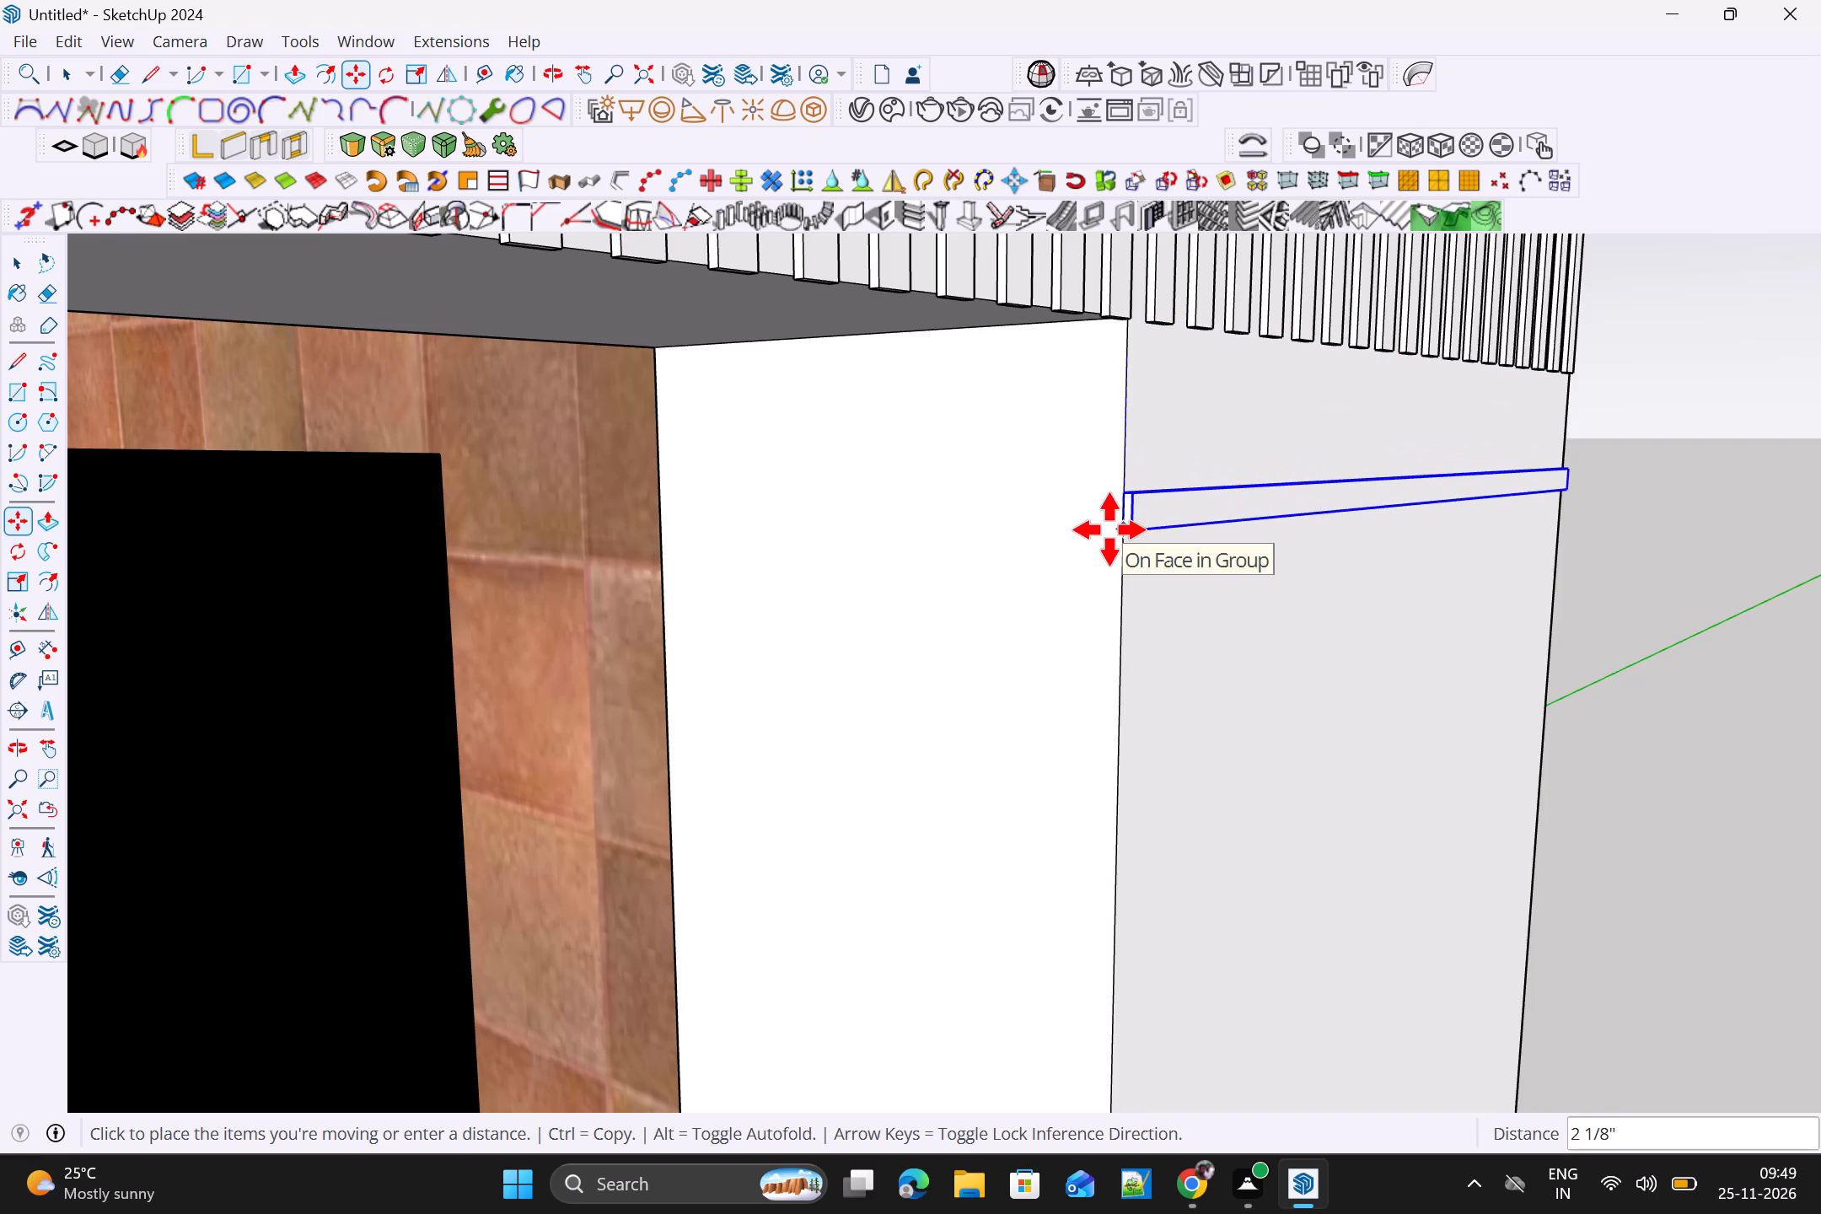
scroll(1109, 531, down, 16)
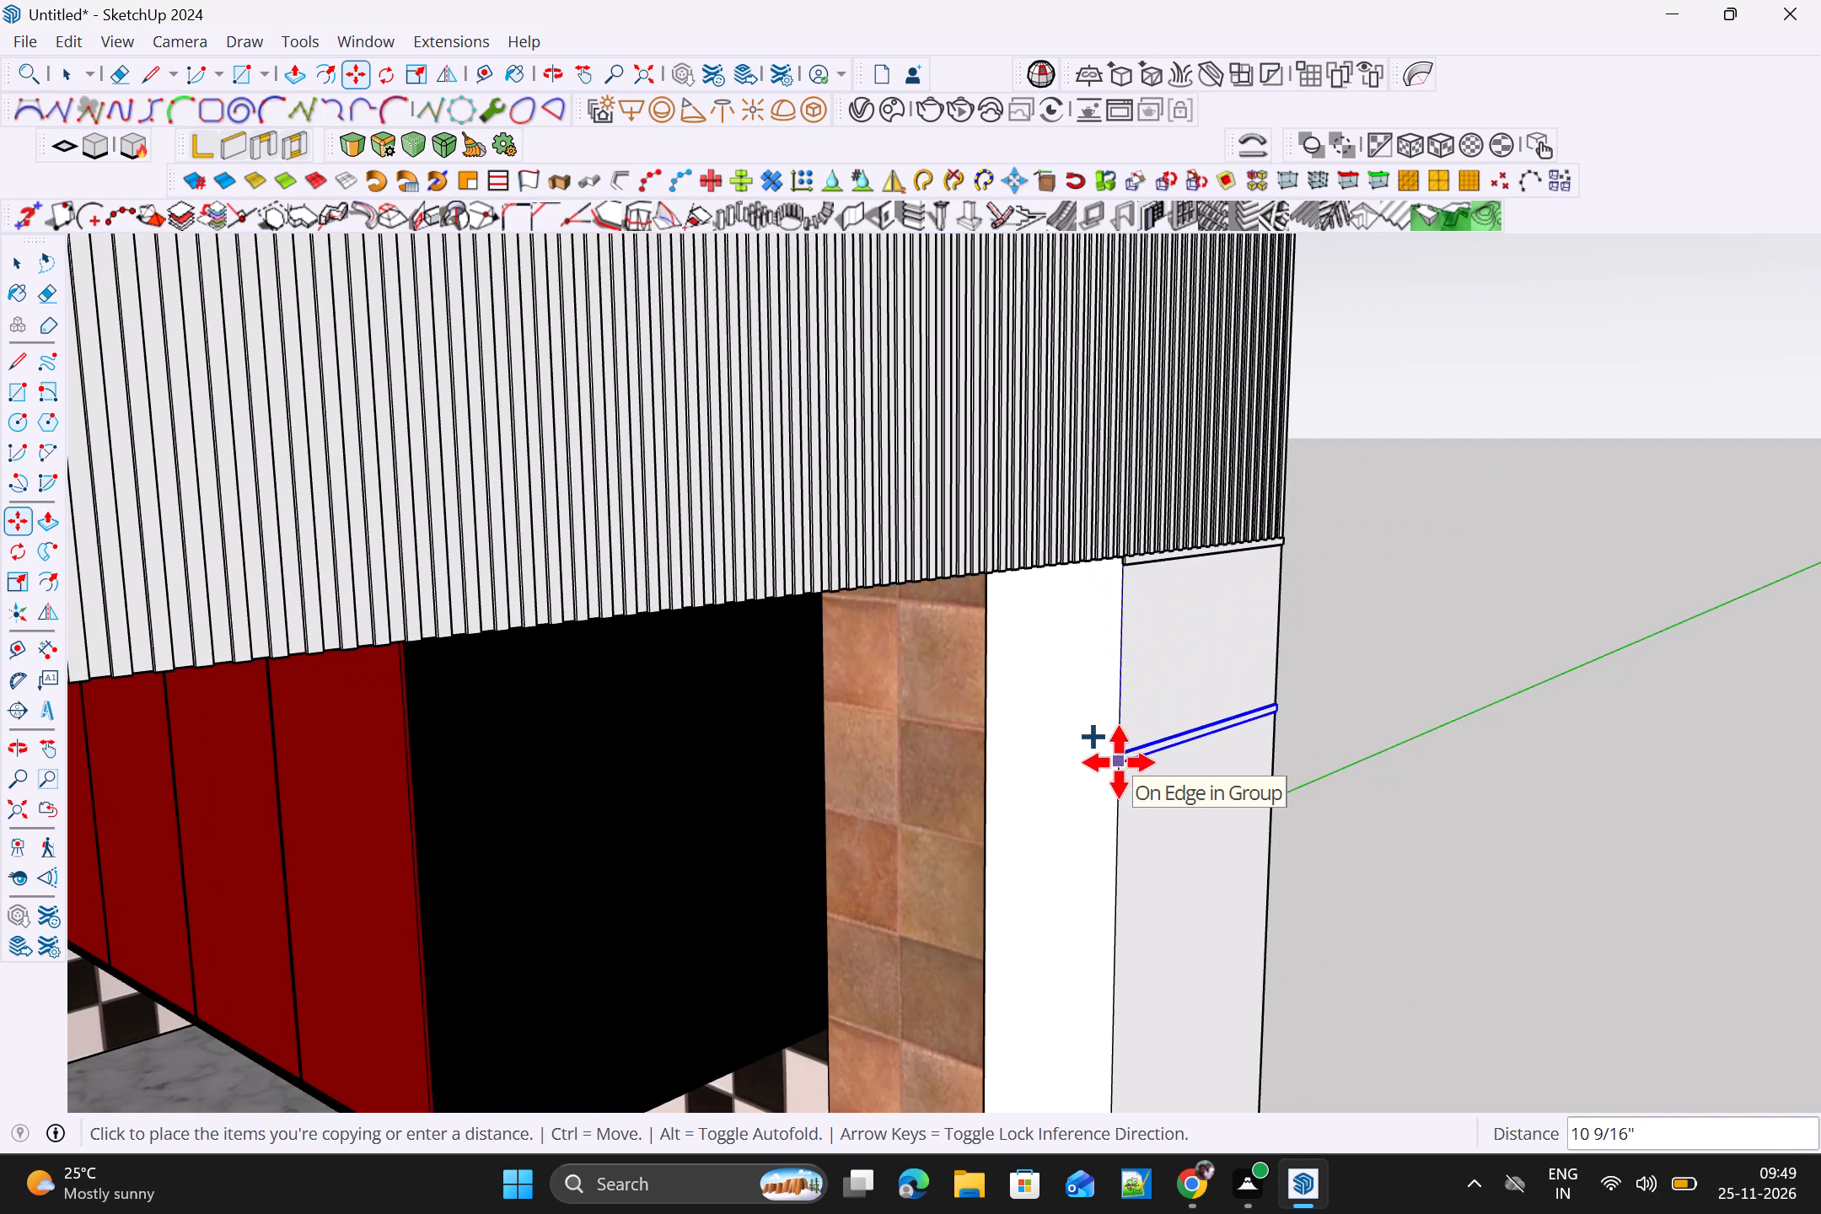
scroll(1146, 812, down, 6)
shift+middle_drag(1189, 985, 1196, 876)
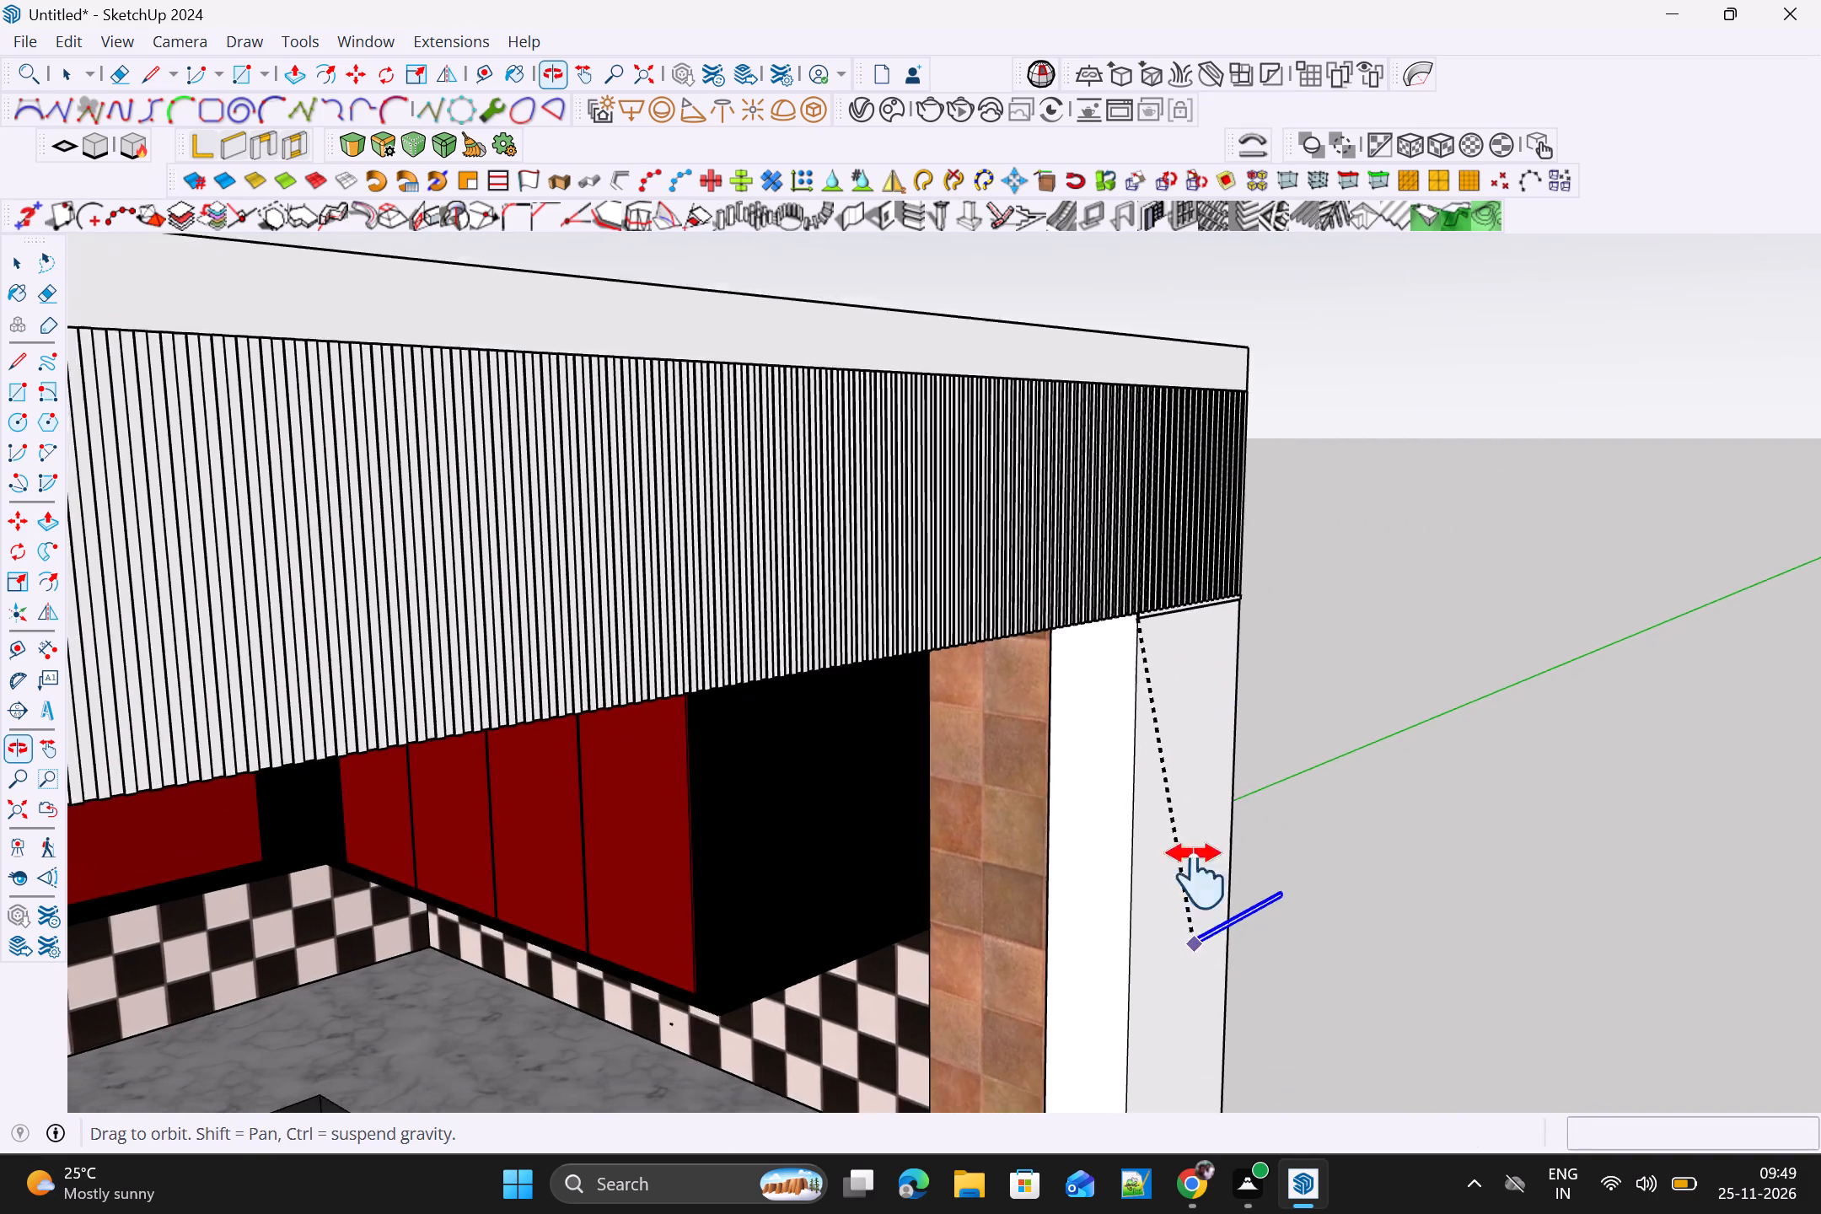
shift+middle_drag(1196, 876, 1170, 287)
scroll(1150, 977, up, 8)
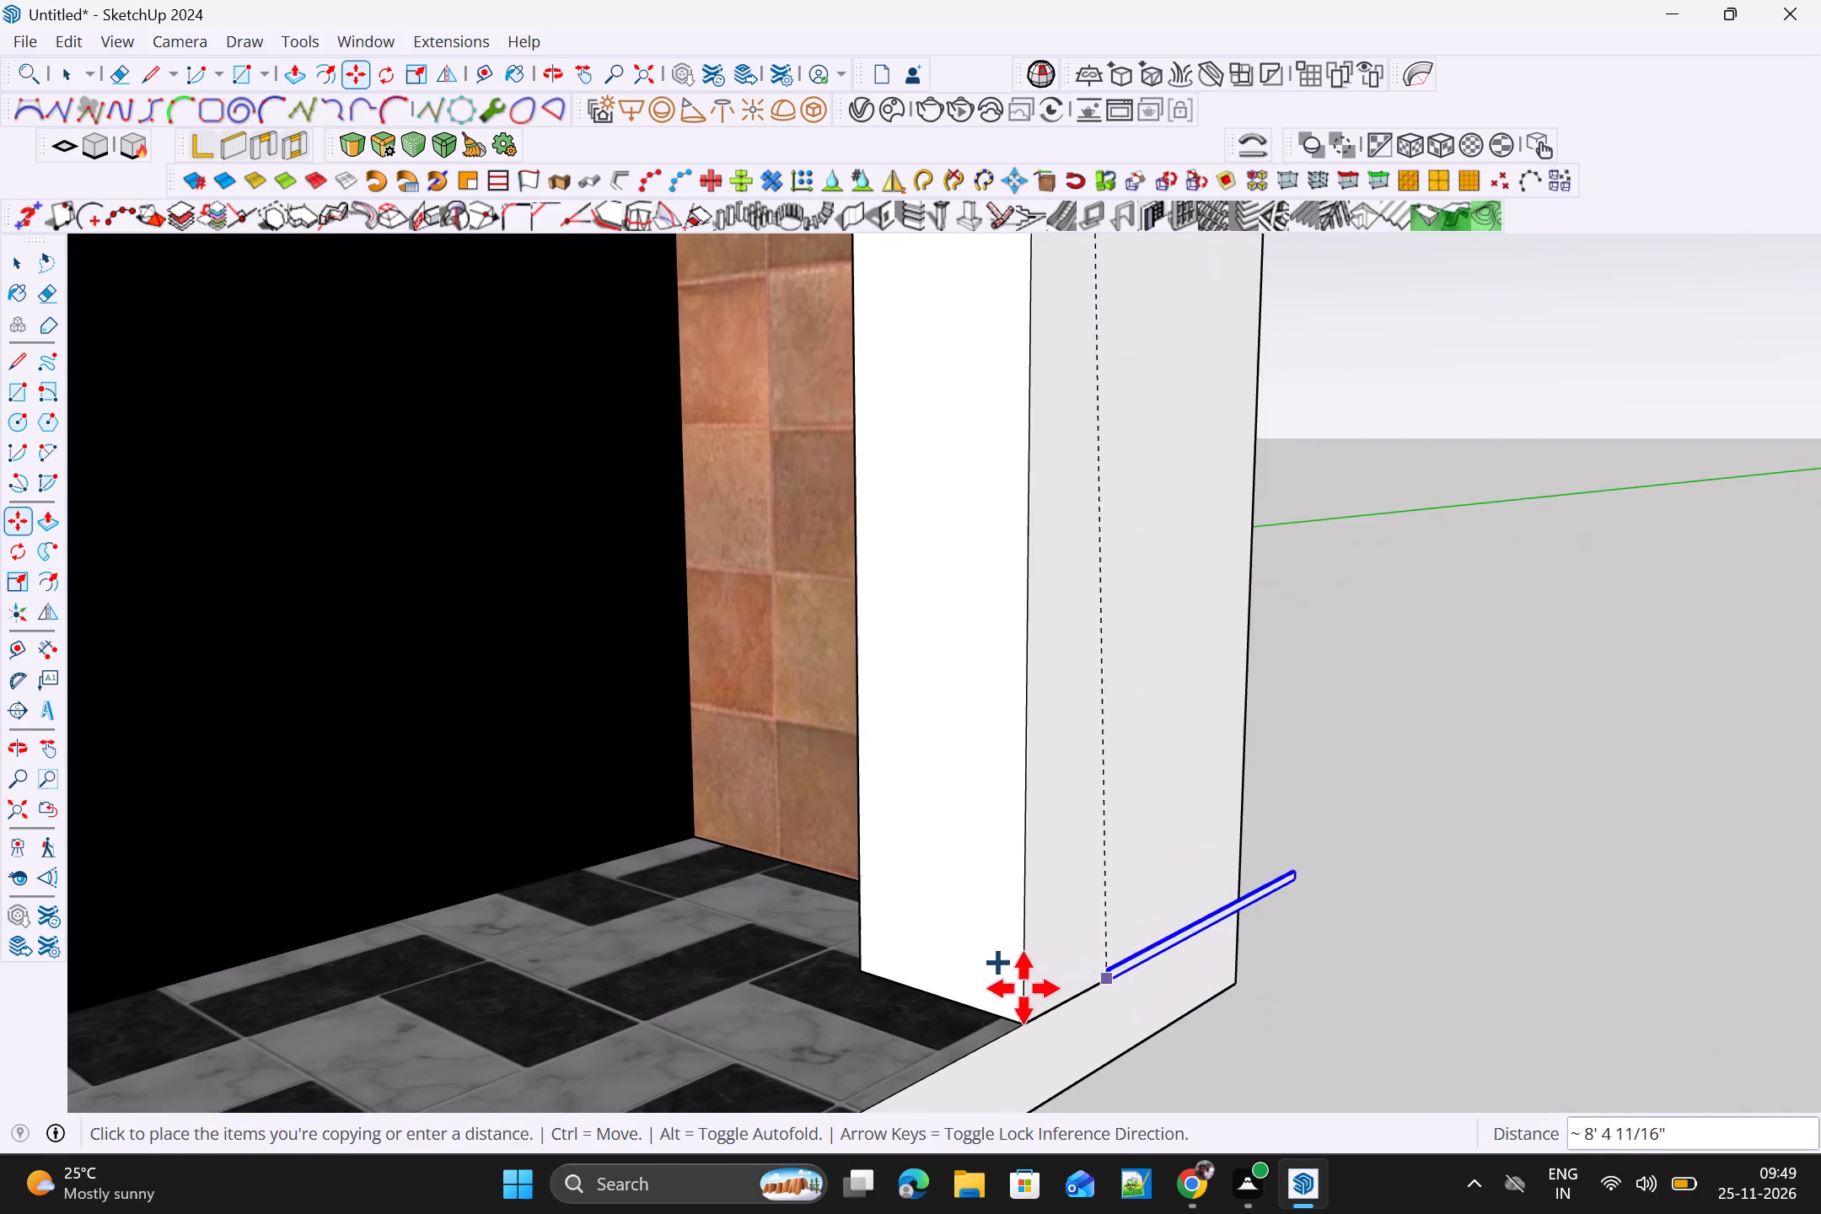
scroll(1023, 1016, up, 8)
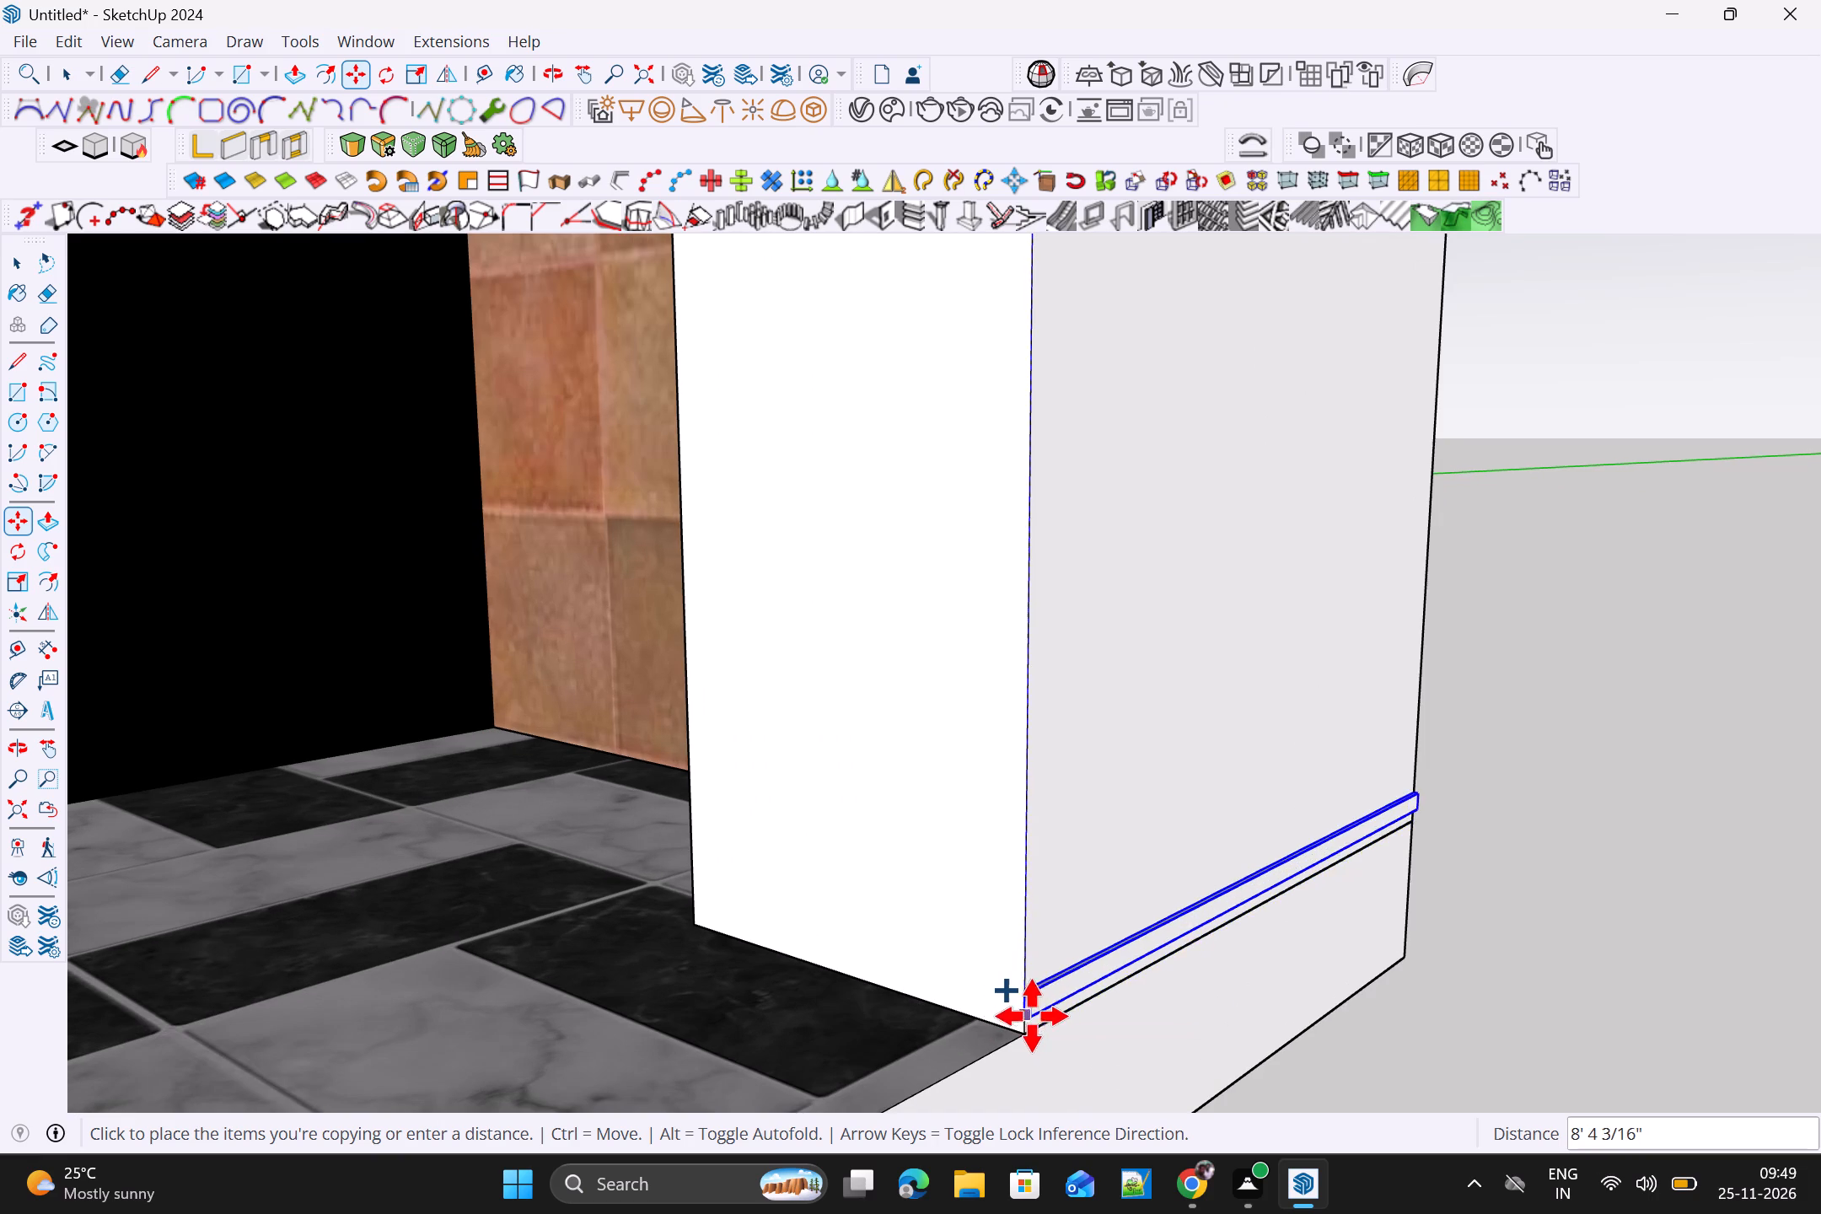
click(1026, 1027)
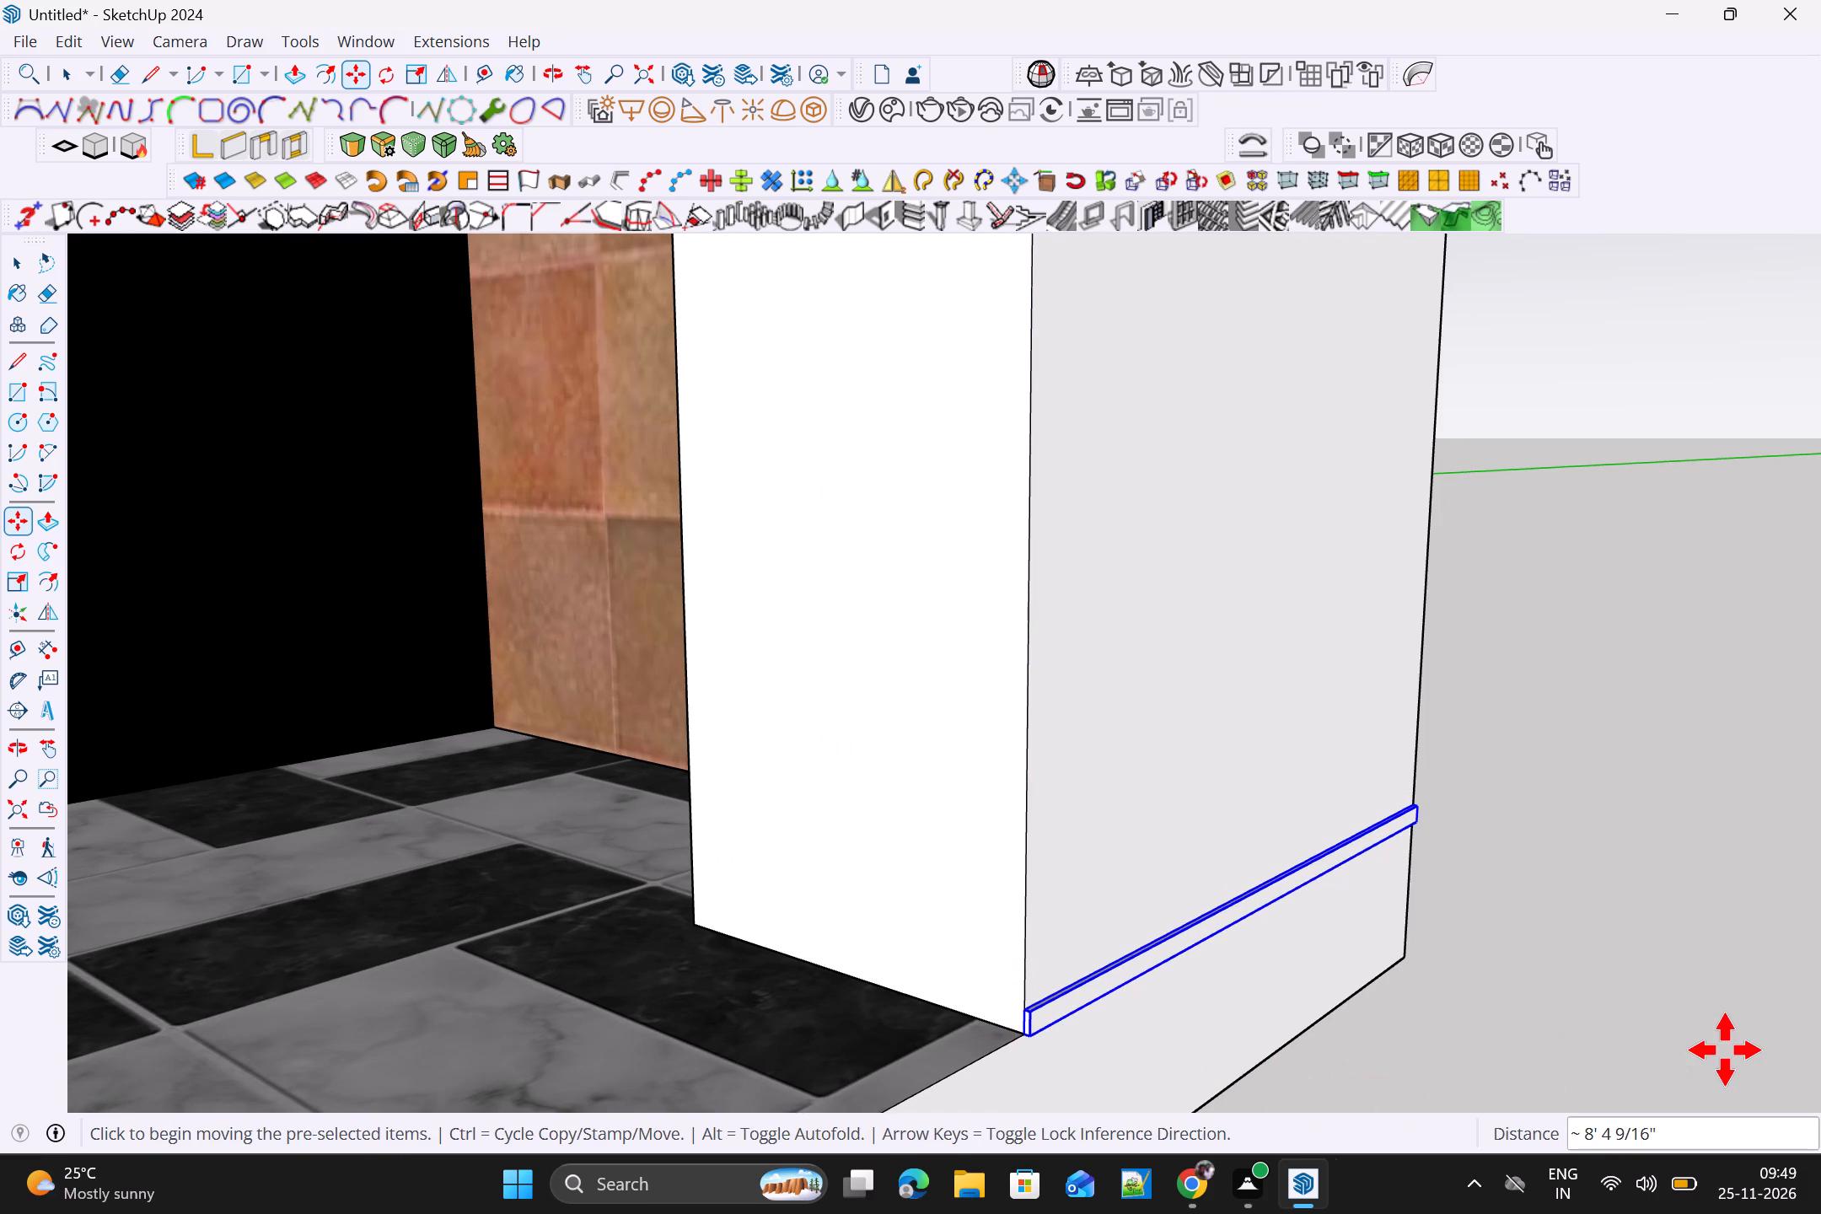
Fill the gap between the top and bottom strips with evenly spaced copies, dividing by 100 and finally by 200.
text(100/)
key(Return)
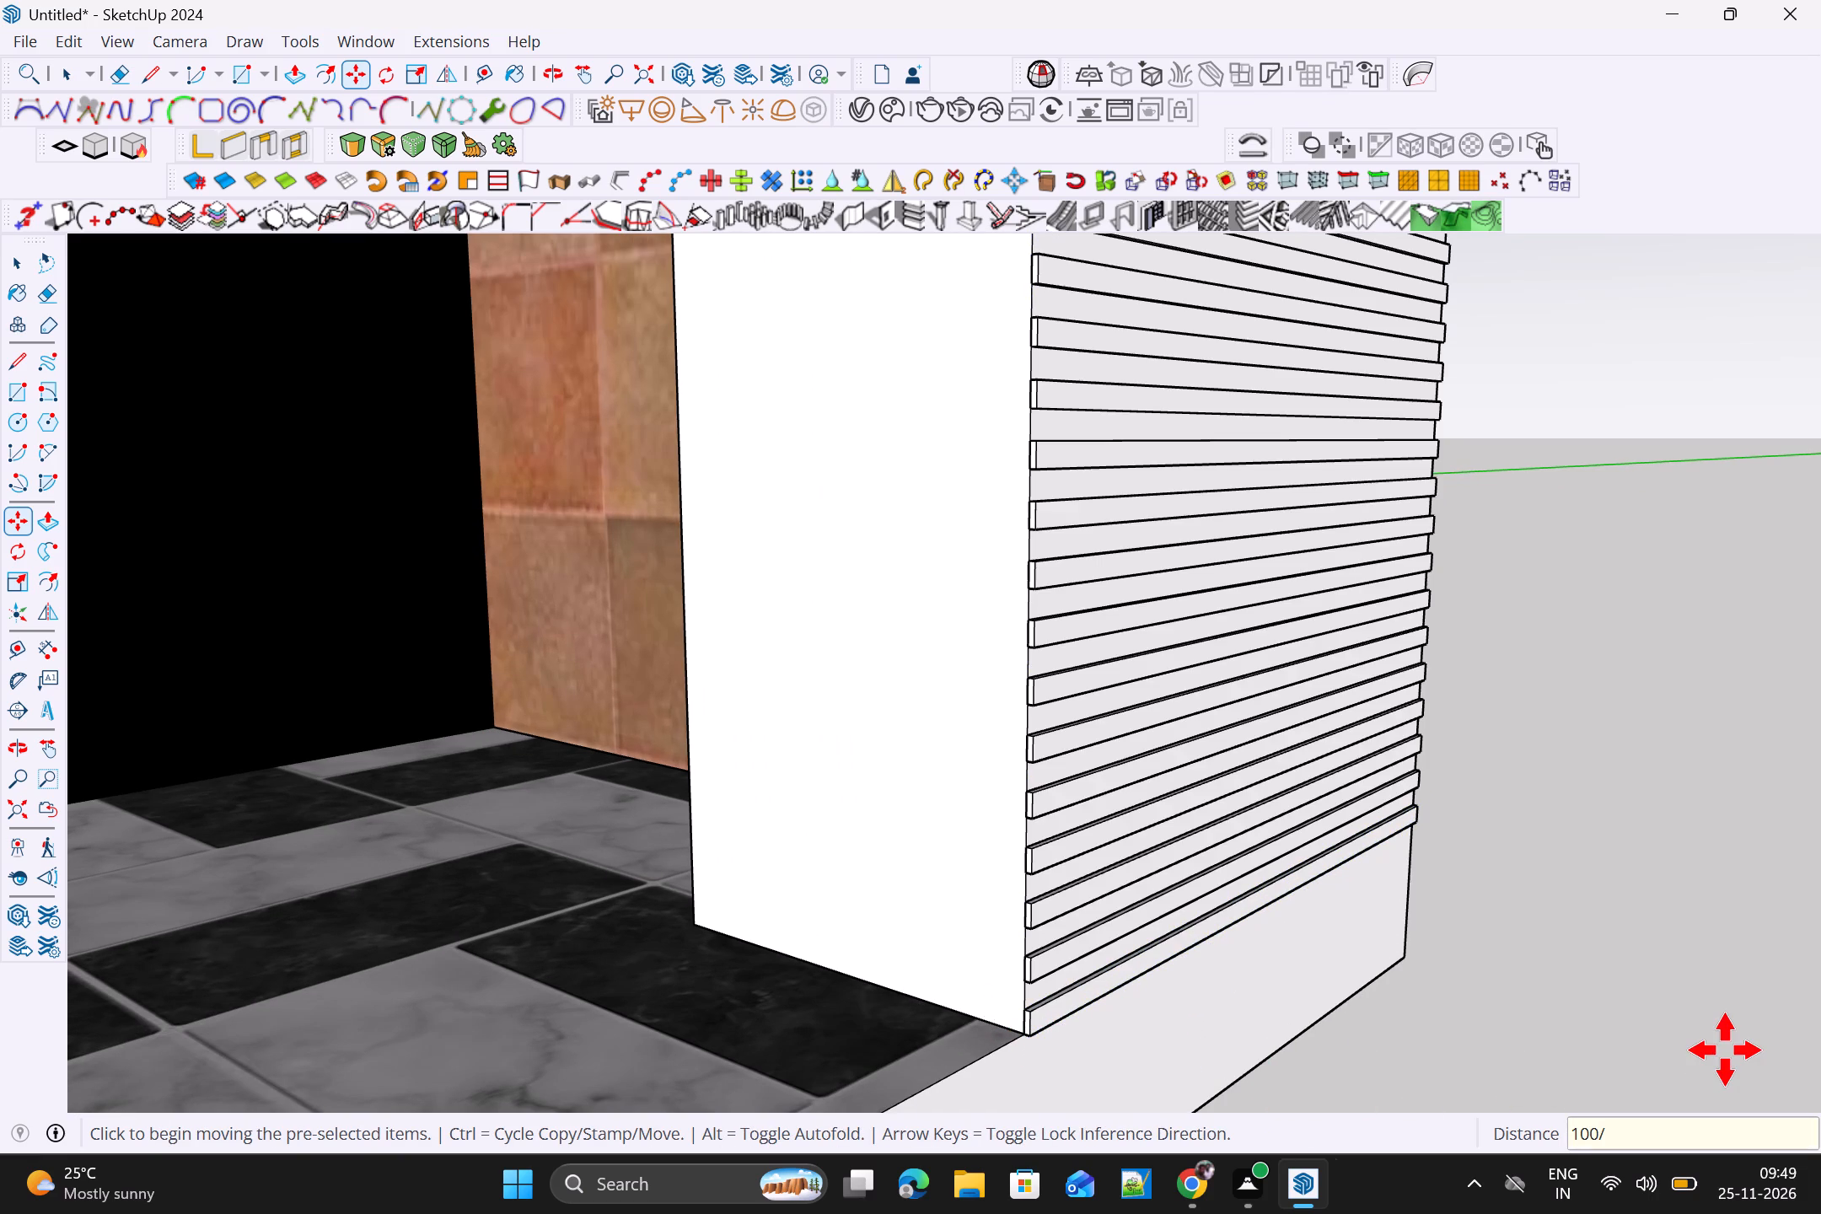
text(200/)
key(Return)
key(backslash)
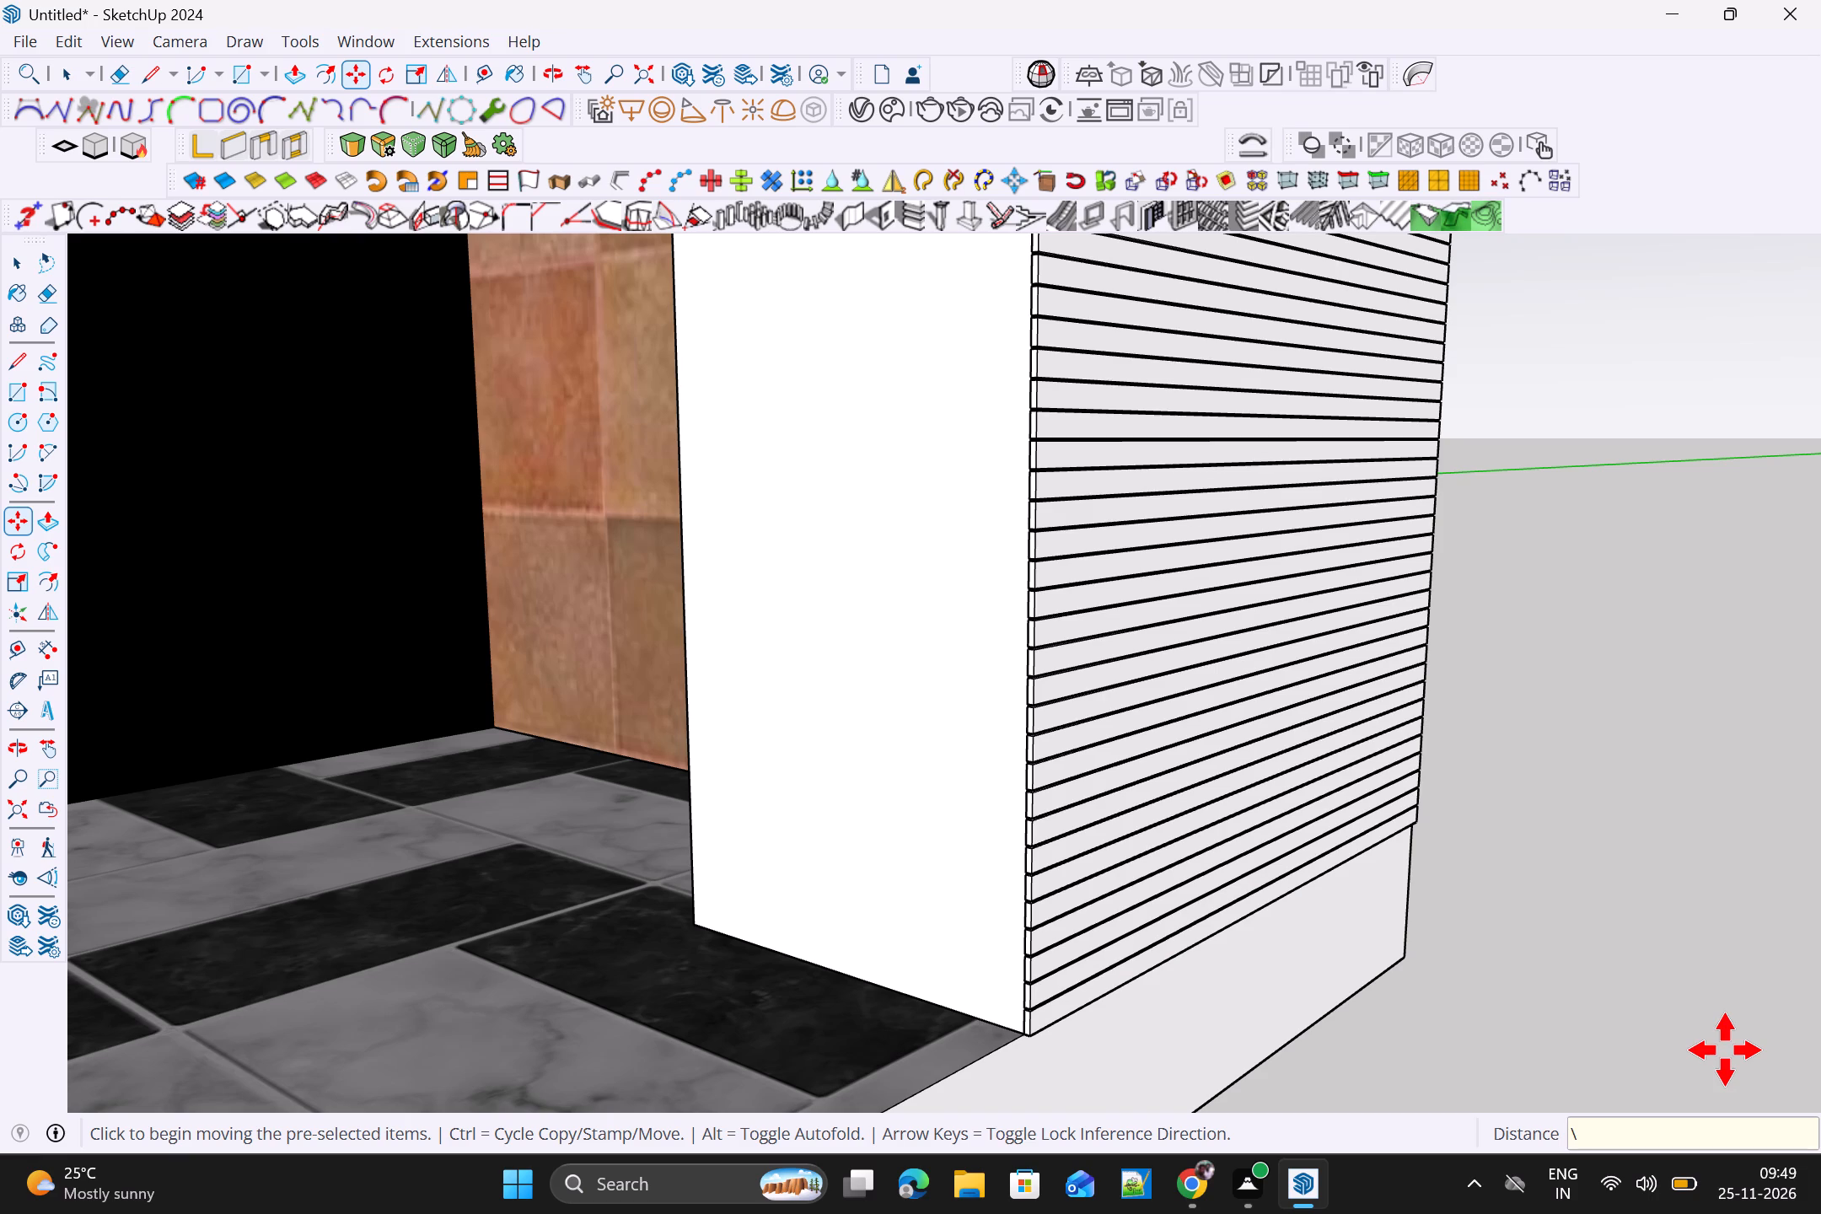
Examine the strip cladding on both front walls and the fascia from the front, the side and below.
scroll(1555, 884, down, 20)
scroll(1555, 884, down, 2)
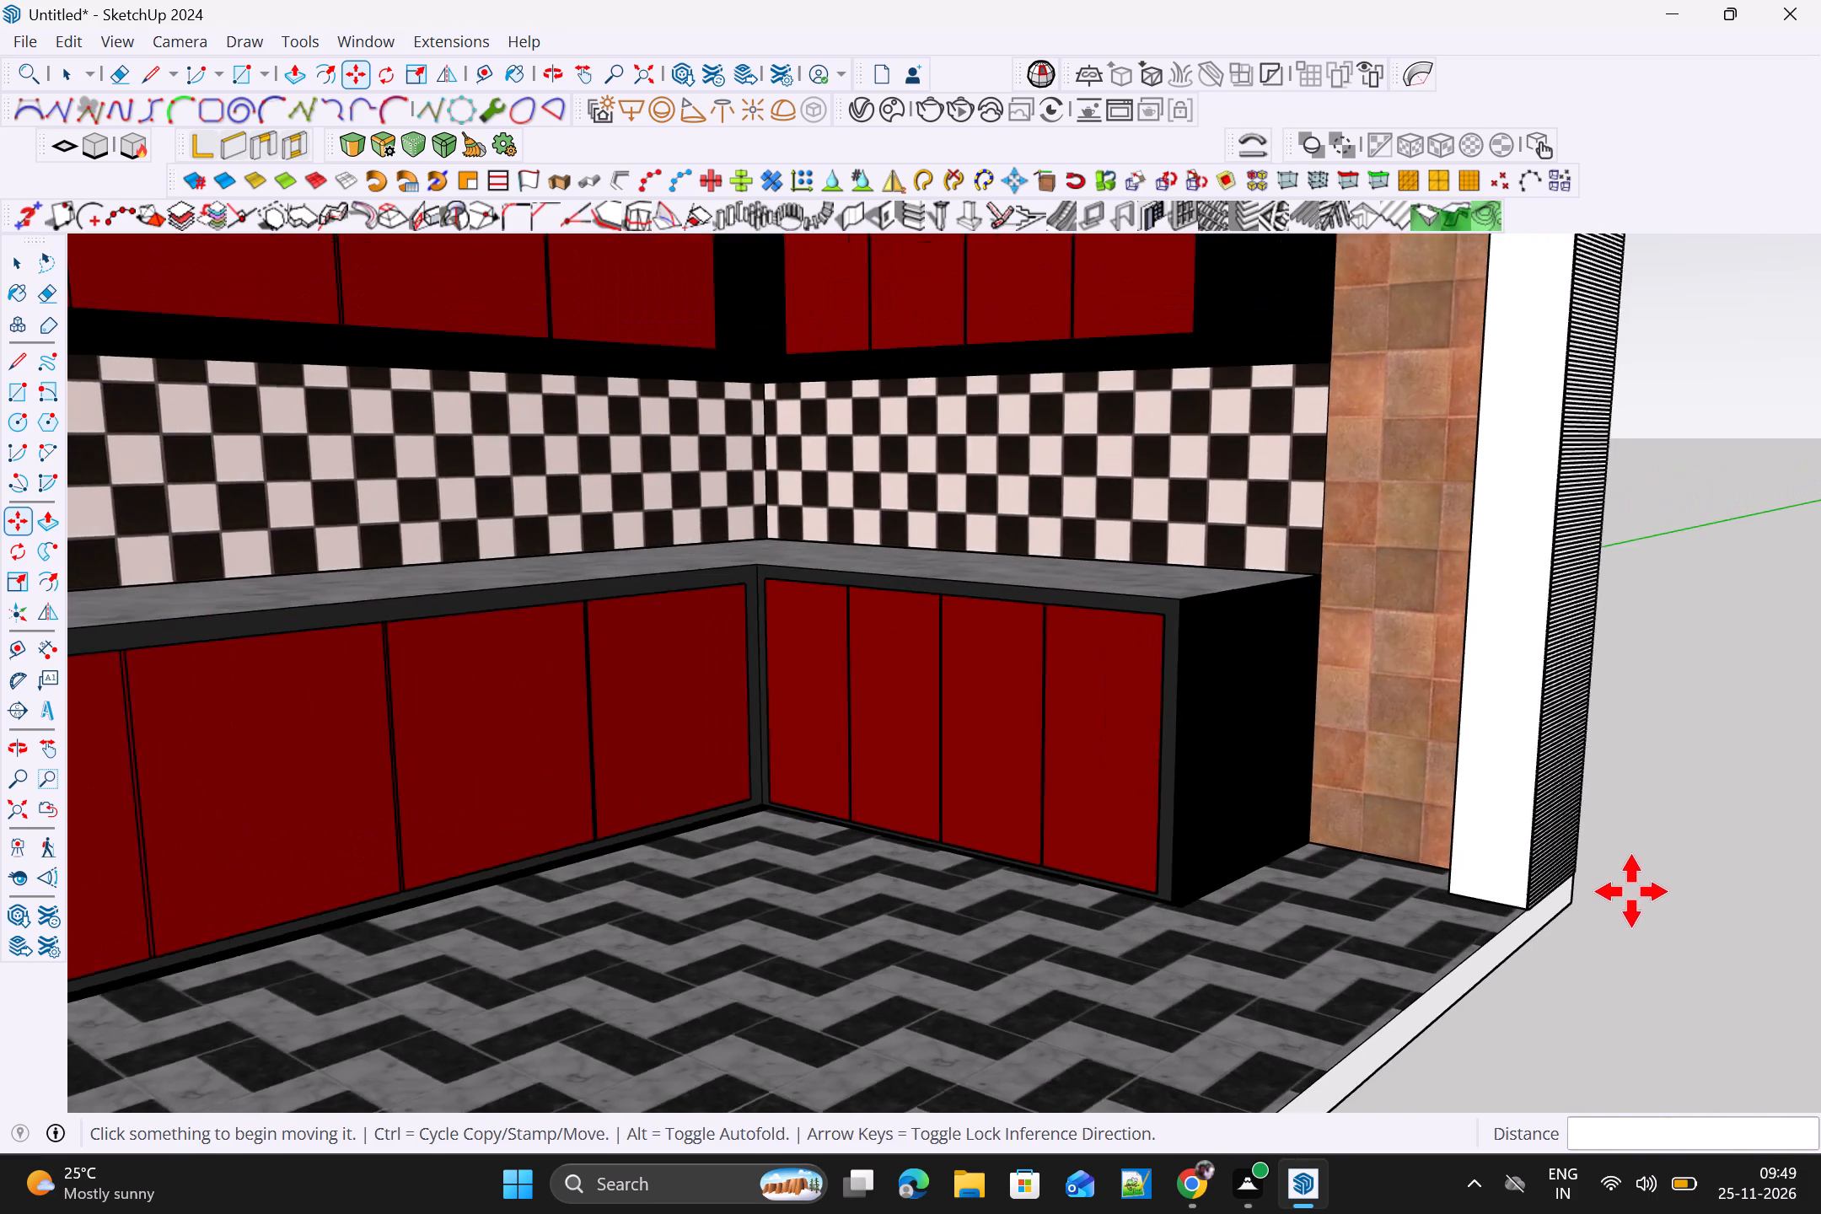
middle_drag(1636, 906, 1421, 927)
scroll(1625, 903, down, 10)
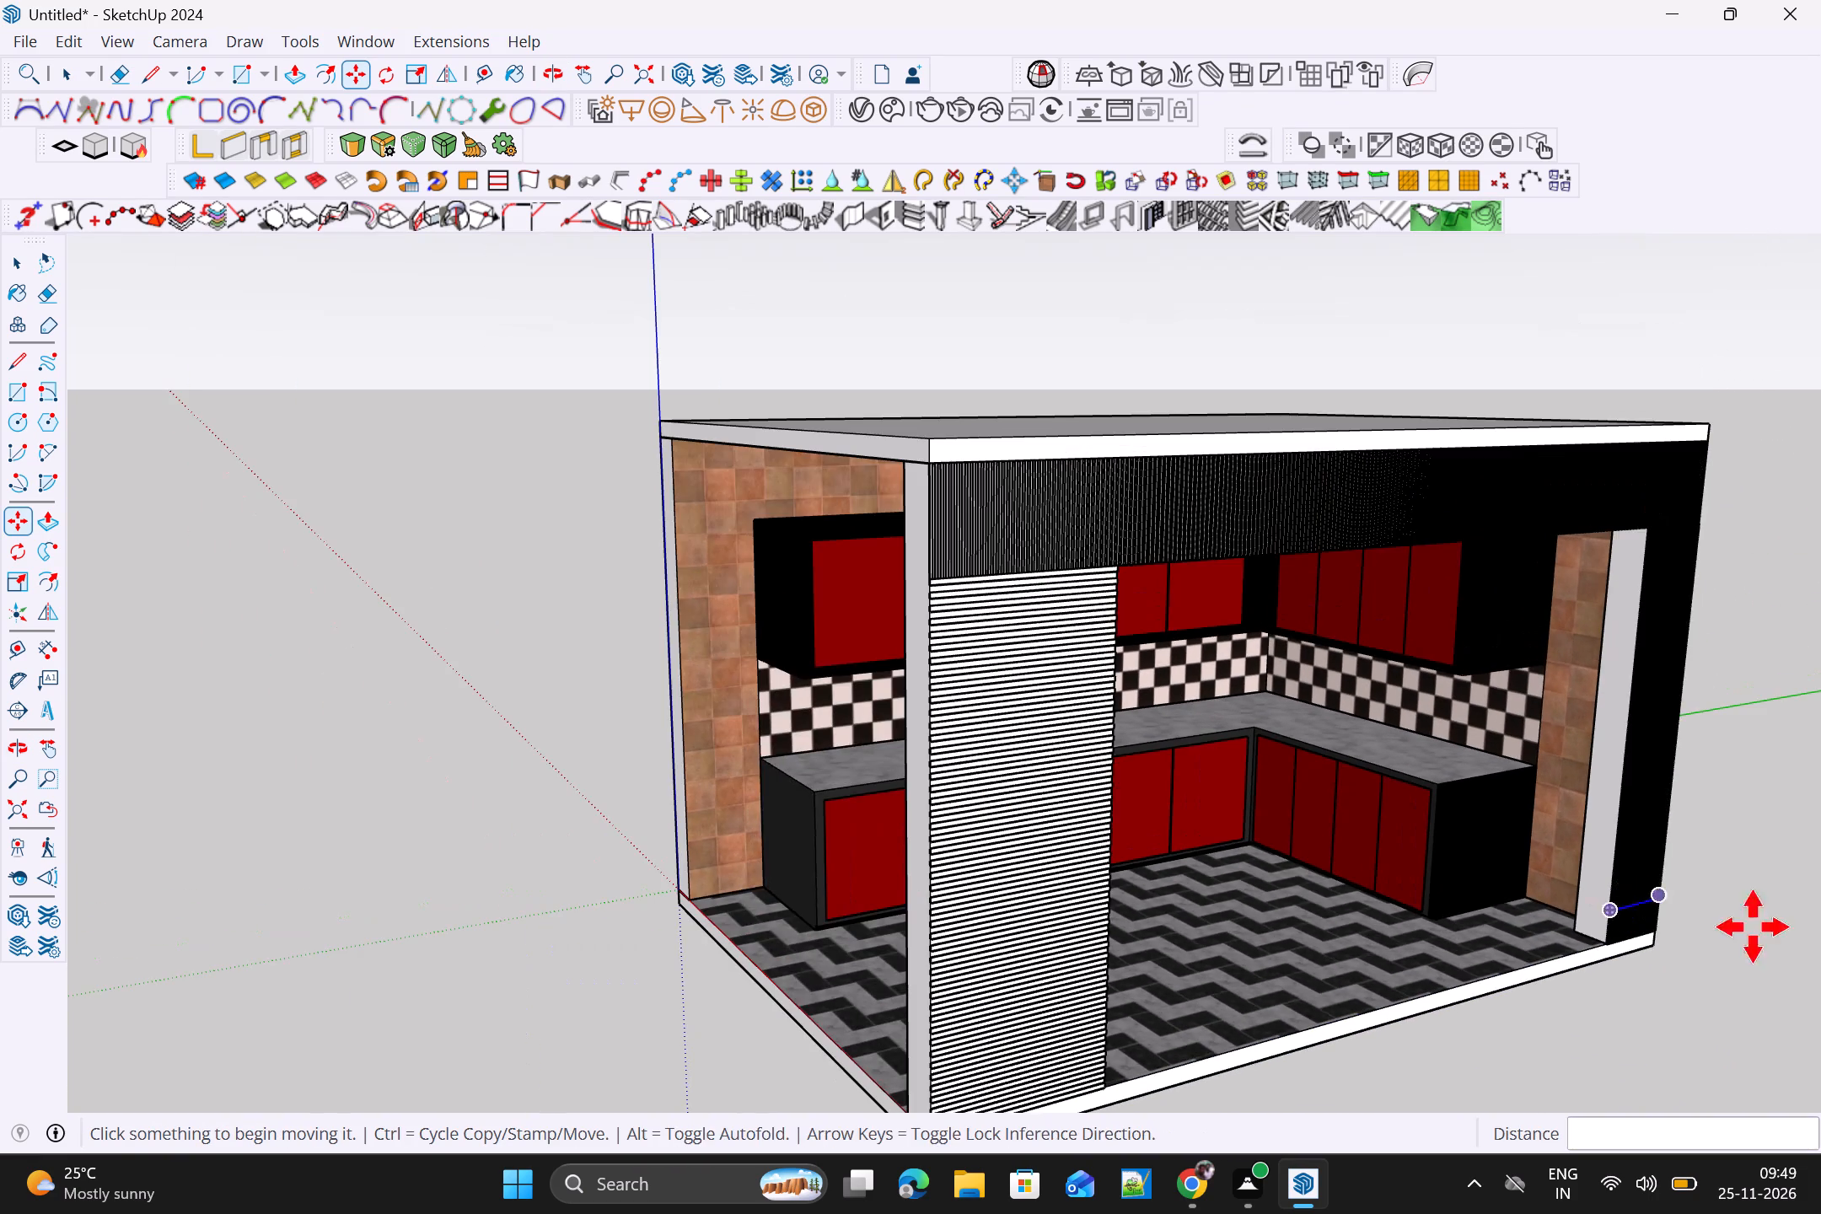
middle_drag(1813, 937, 1531, 924)
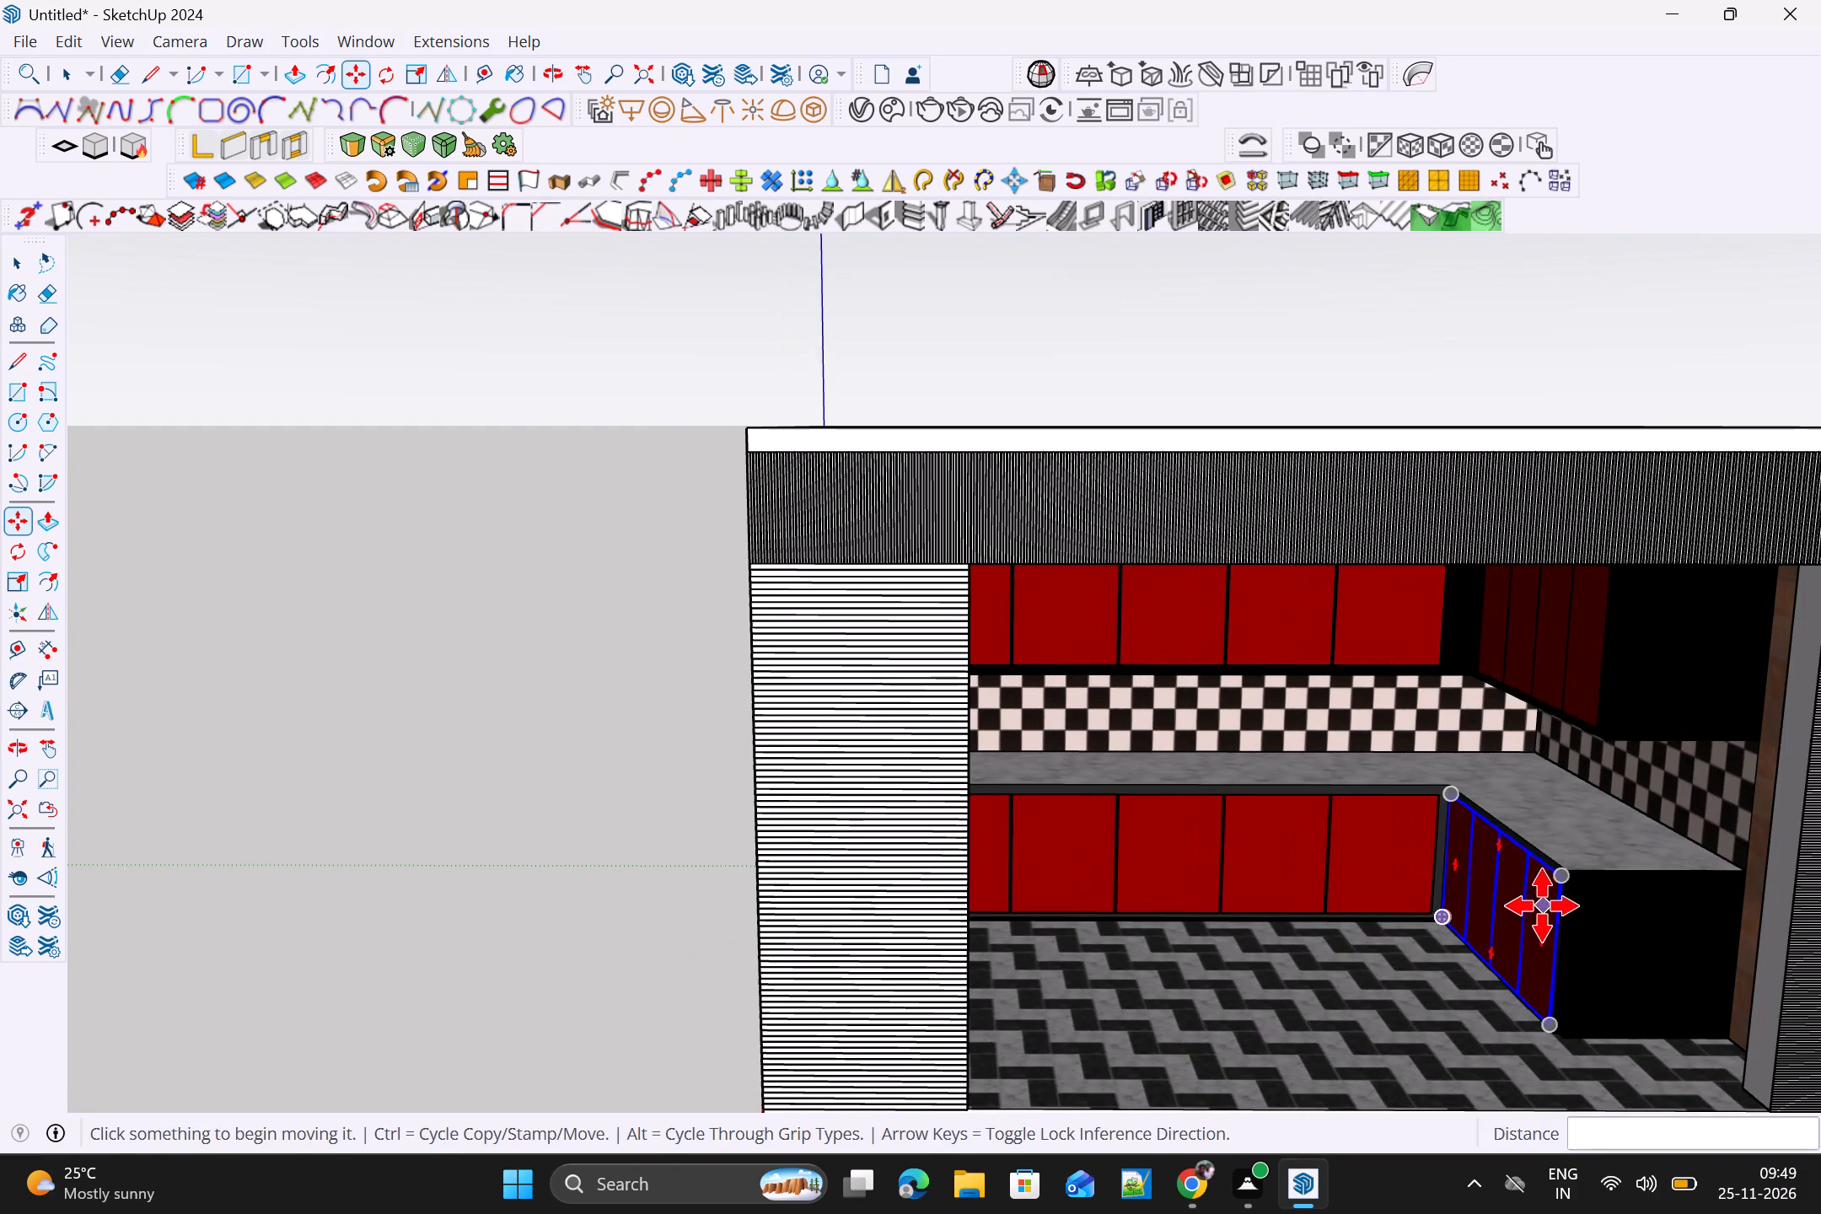
shift+middle_drag(1541, 905, 1117, 805)
scroll(1141, 803, up, 3)
middle_drag(1572, 862, 1523, 907)
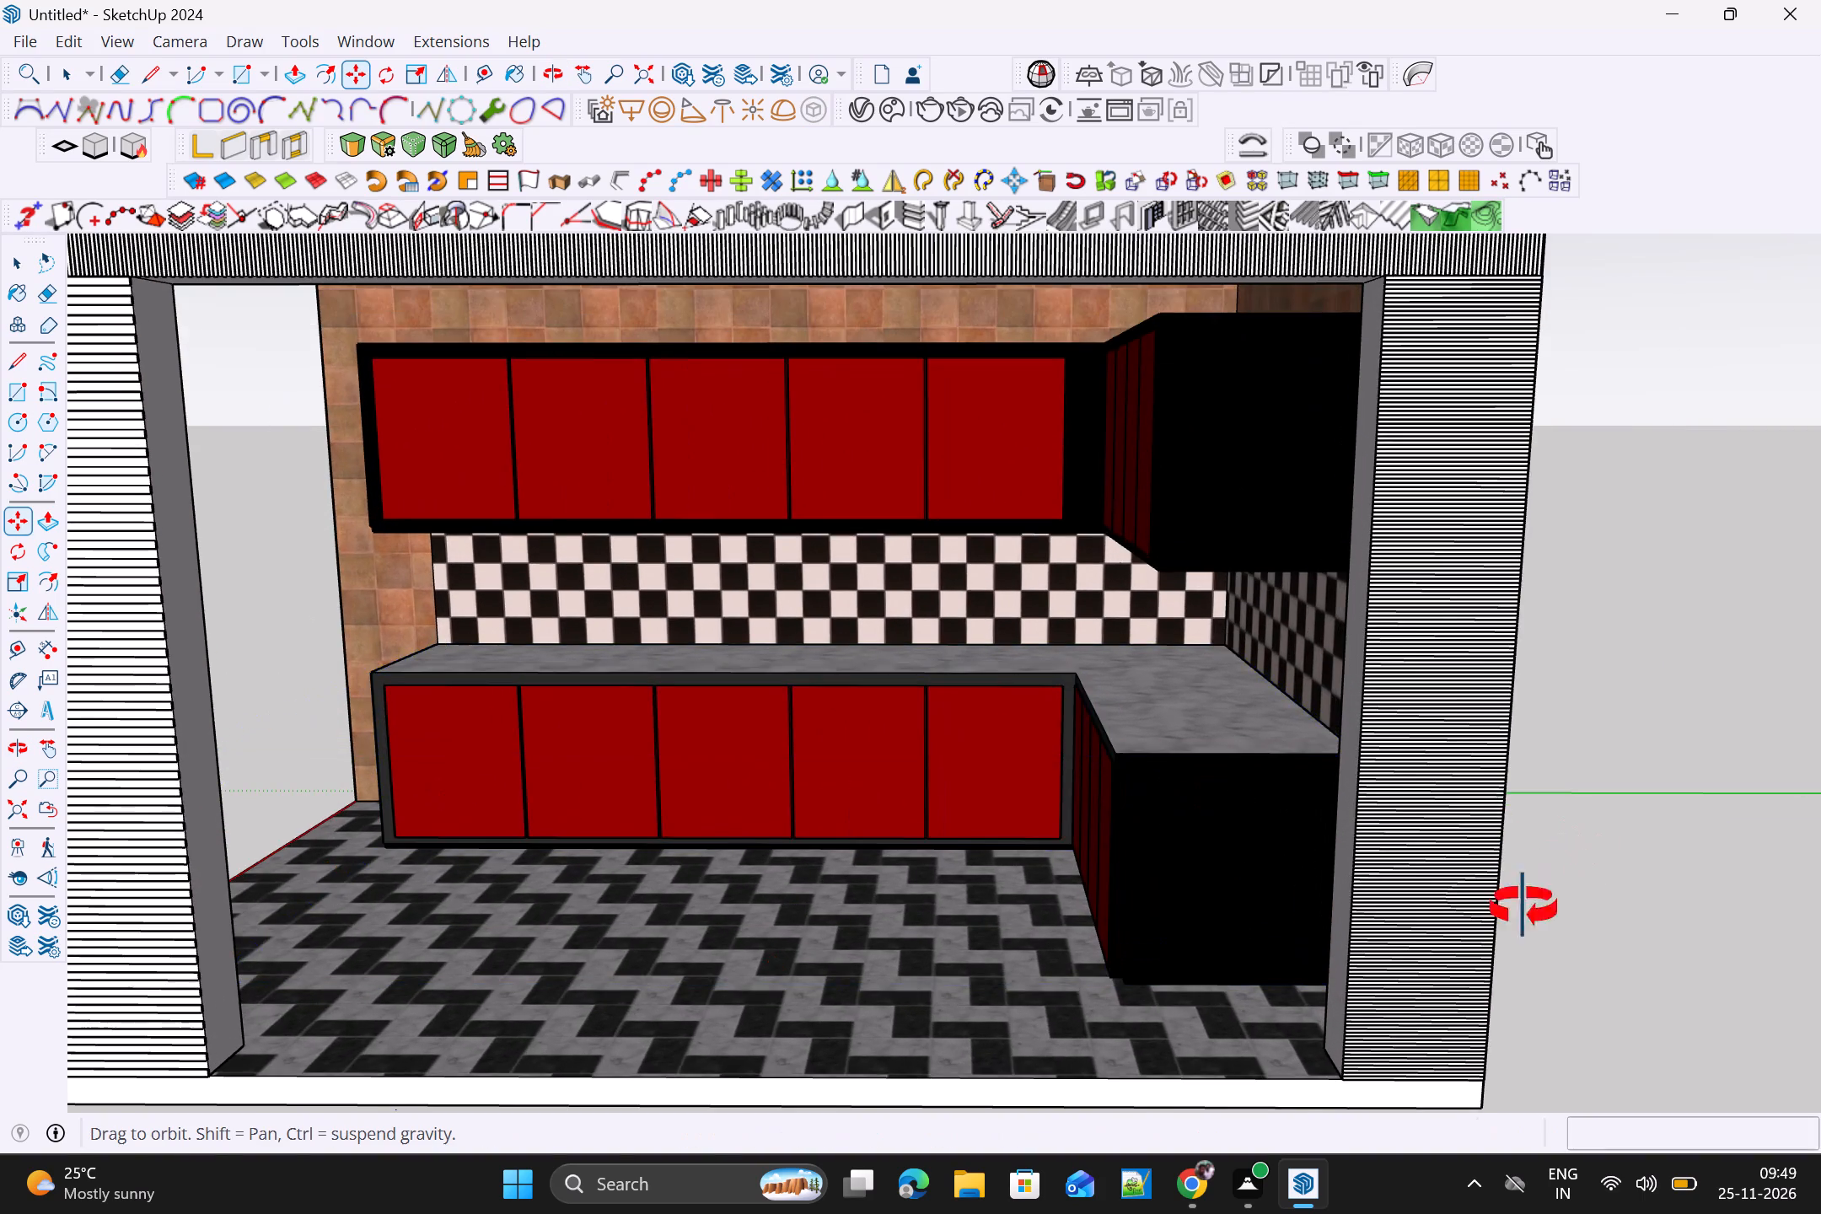
middle_drag(1523, 907, 1656, 899)
scroll(1675, 878, down, 9)
middle_drag(1683, 902, 1292, 724)
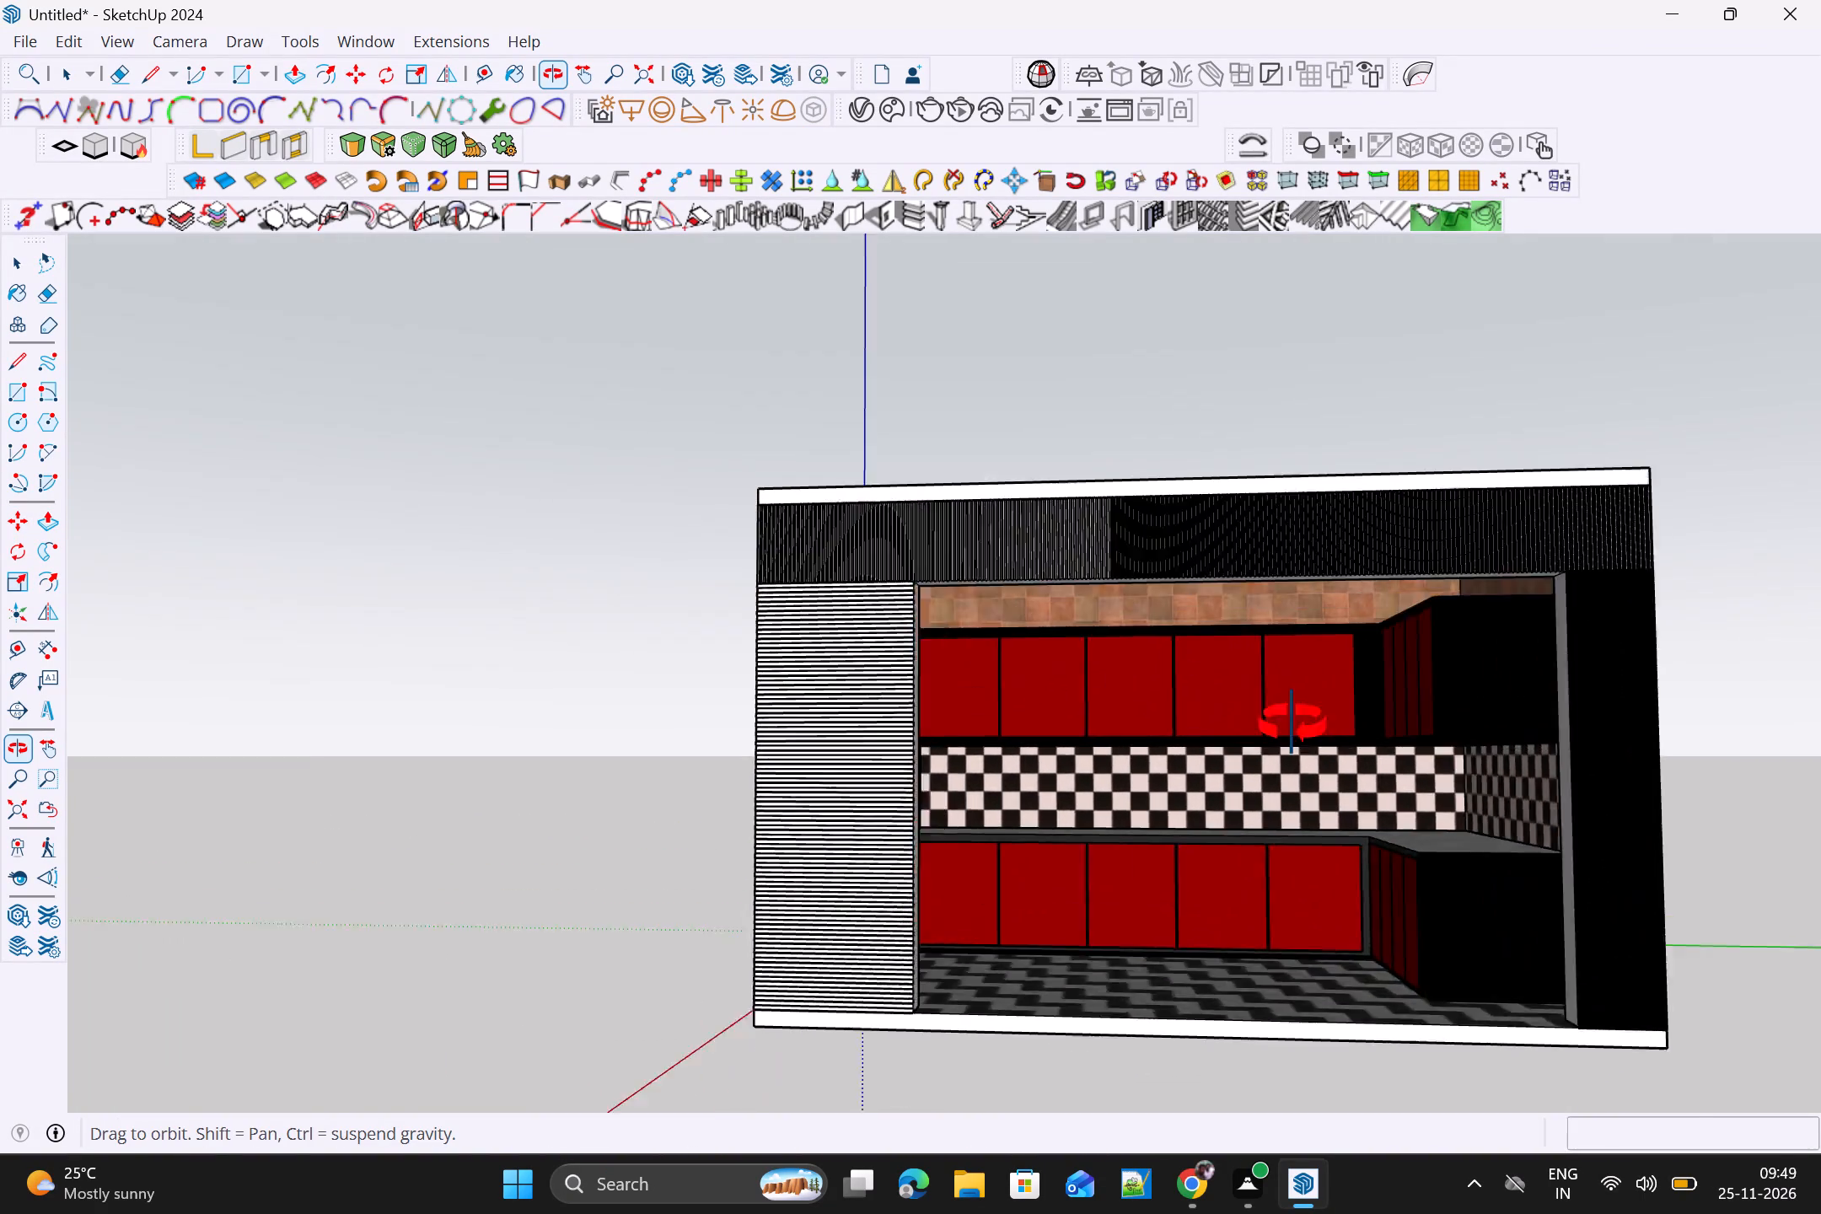
middle_drag(1292, 724, 1245, 634)
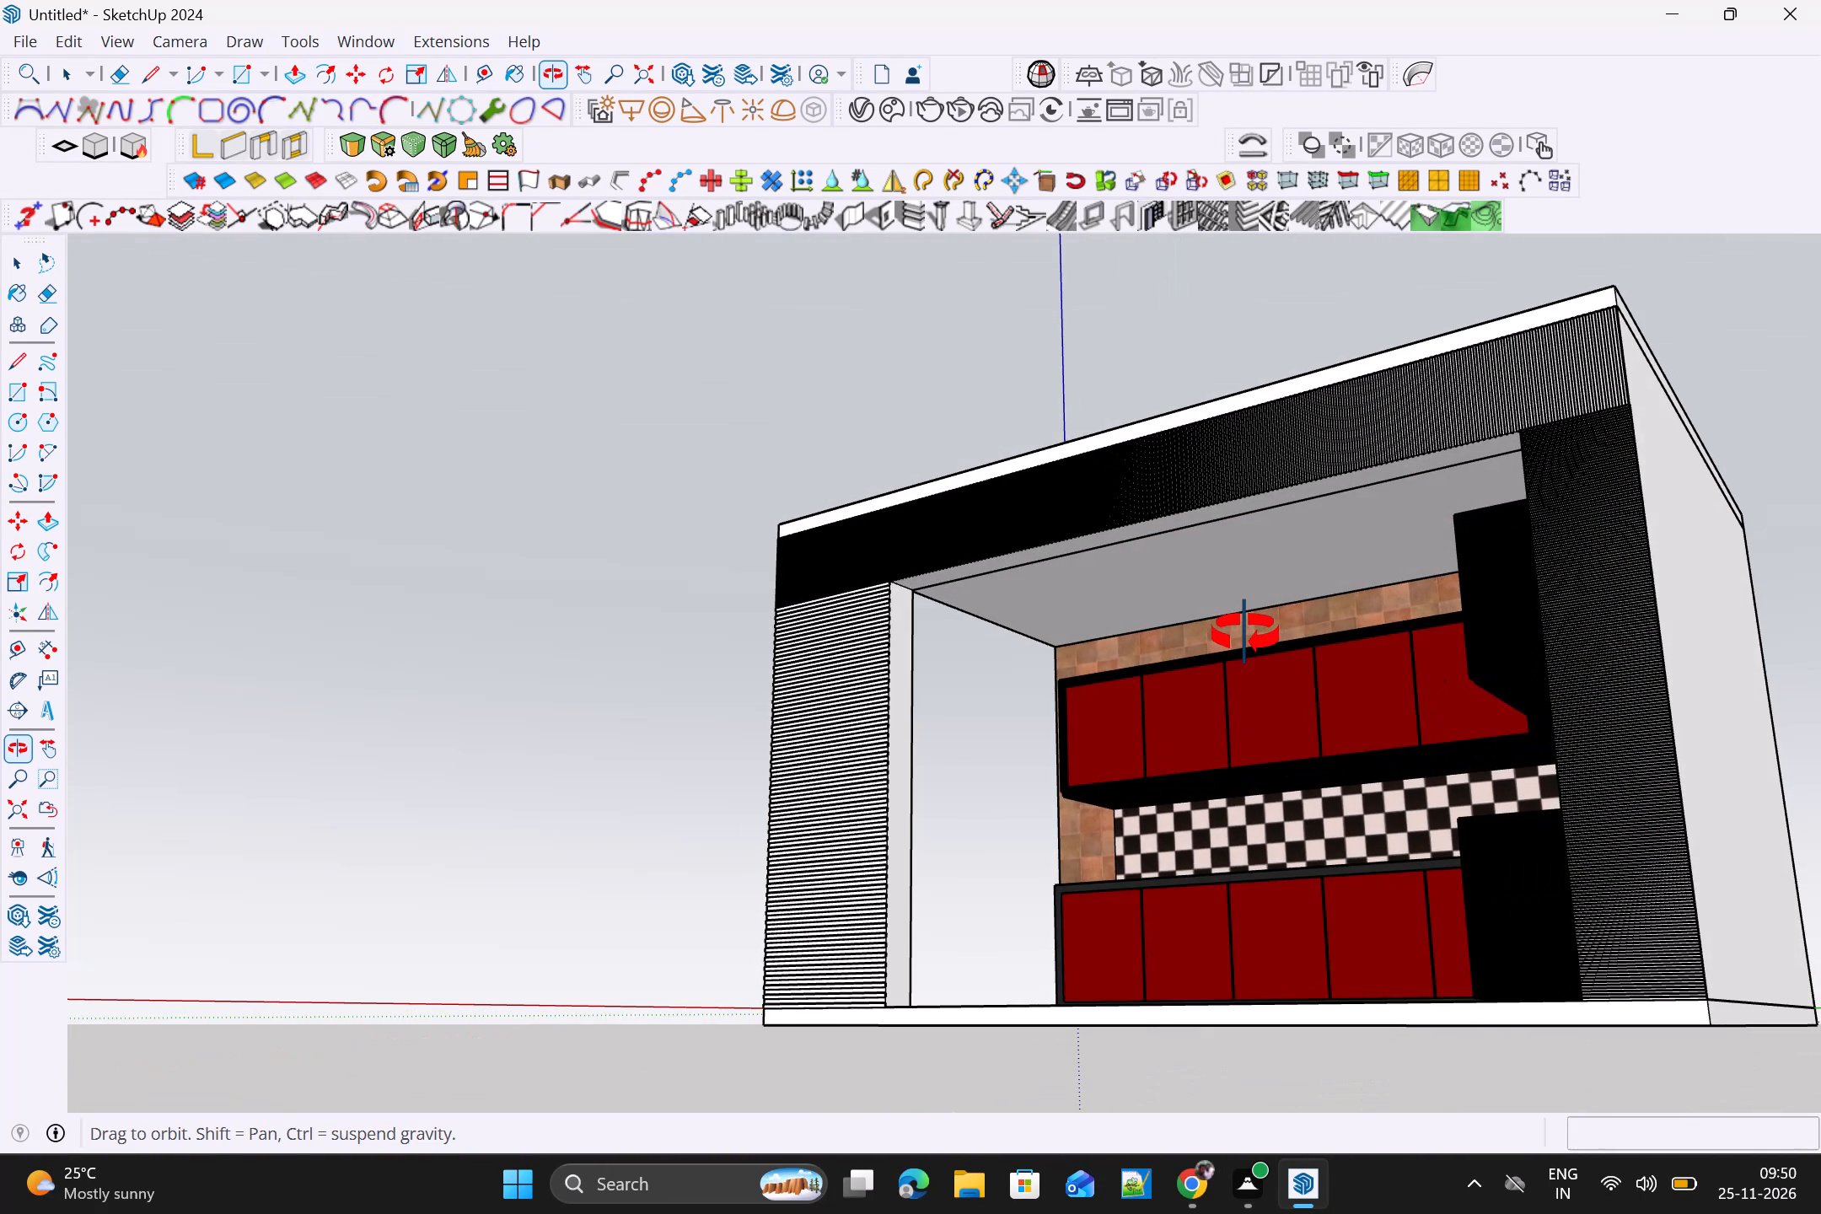
middle_drag(1245, 634, 896, 664)
scroll(892, 599, up, 4)
key(space)
scroll(911, 611, up, 9)
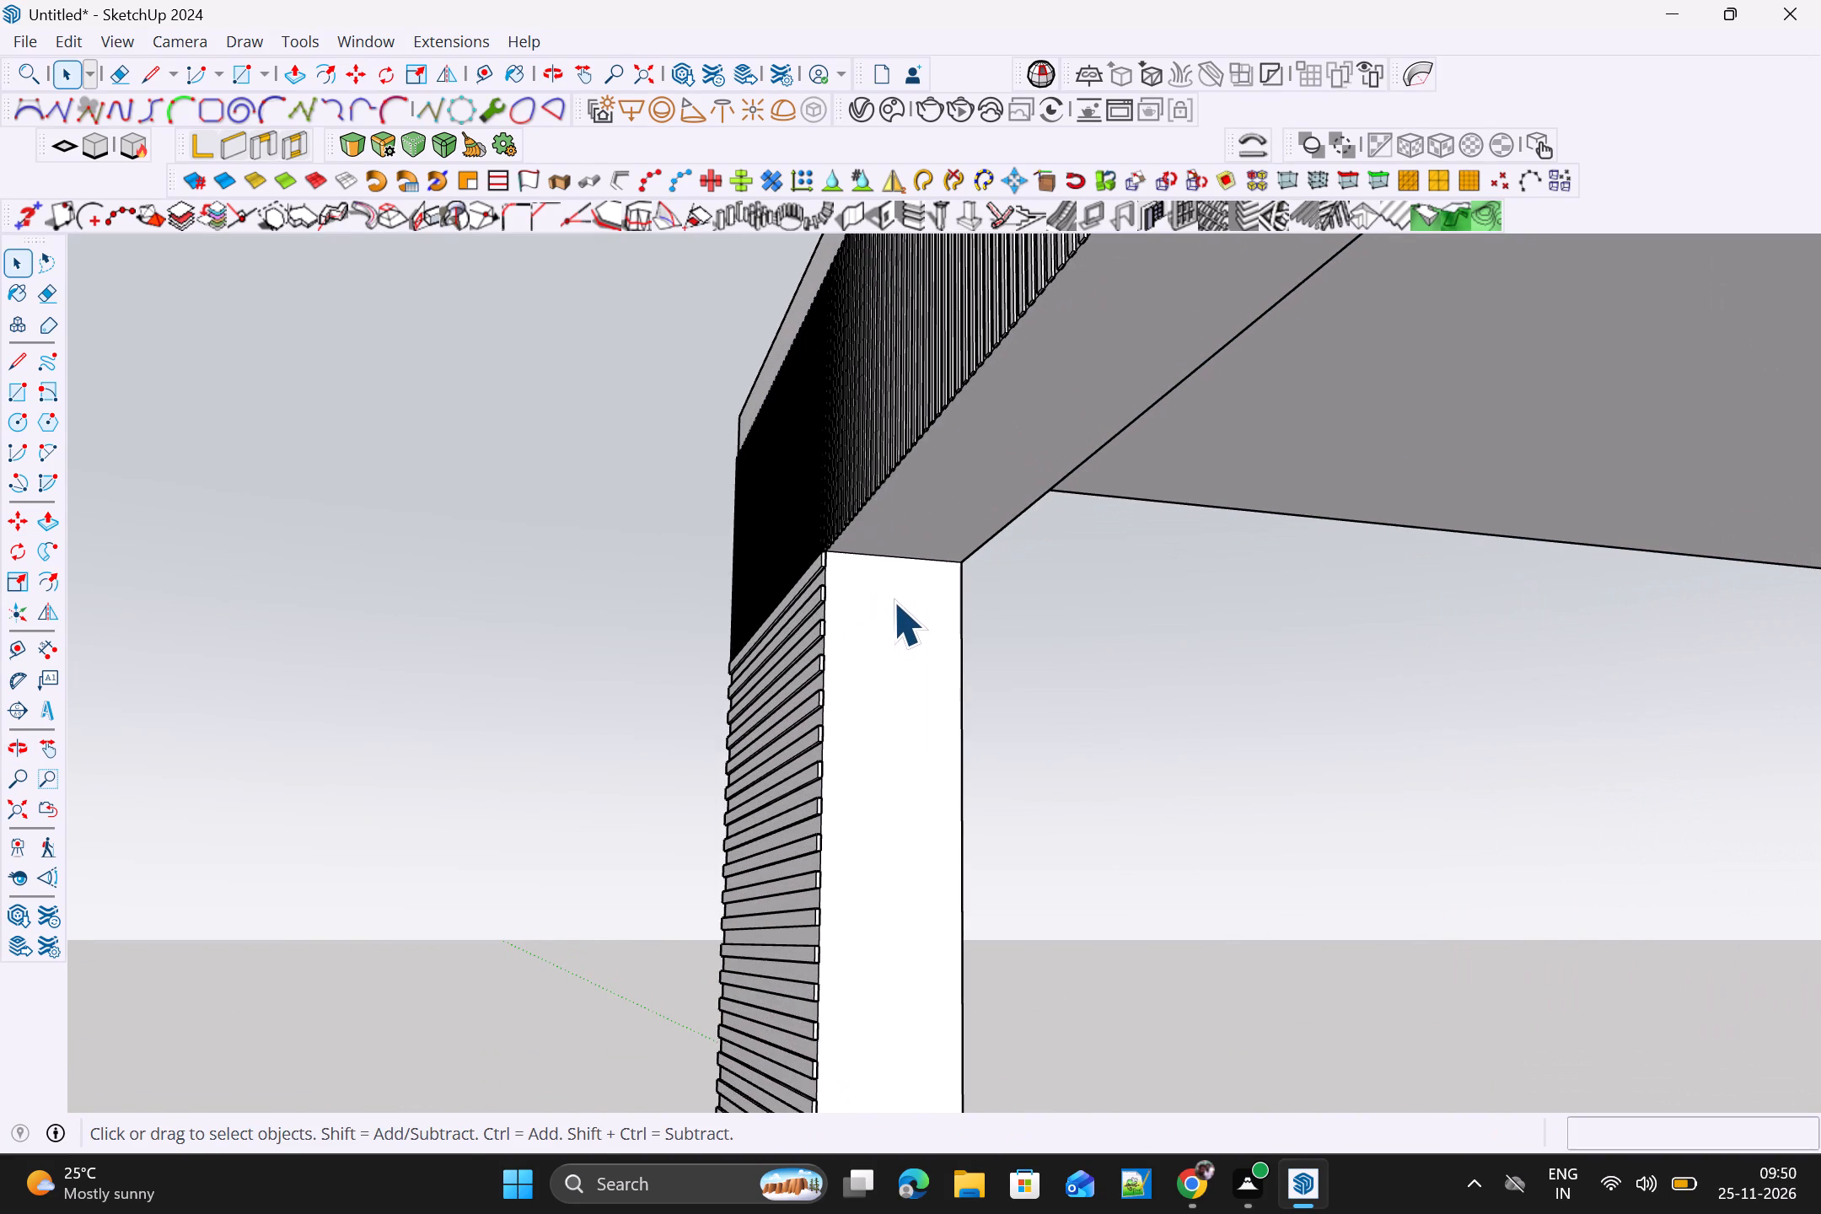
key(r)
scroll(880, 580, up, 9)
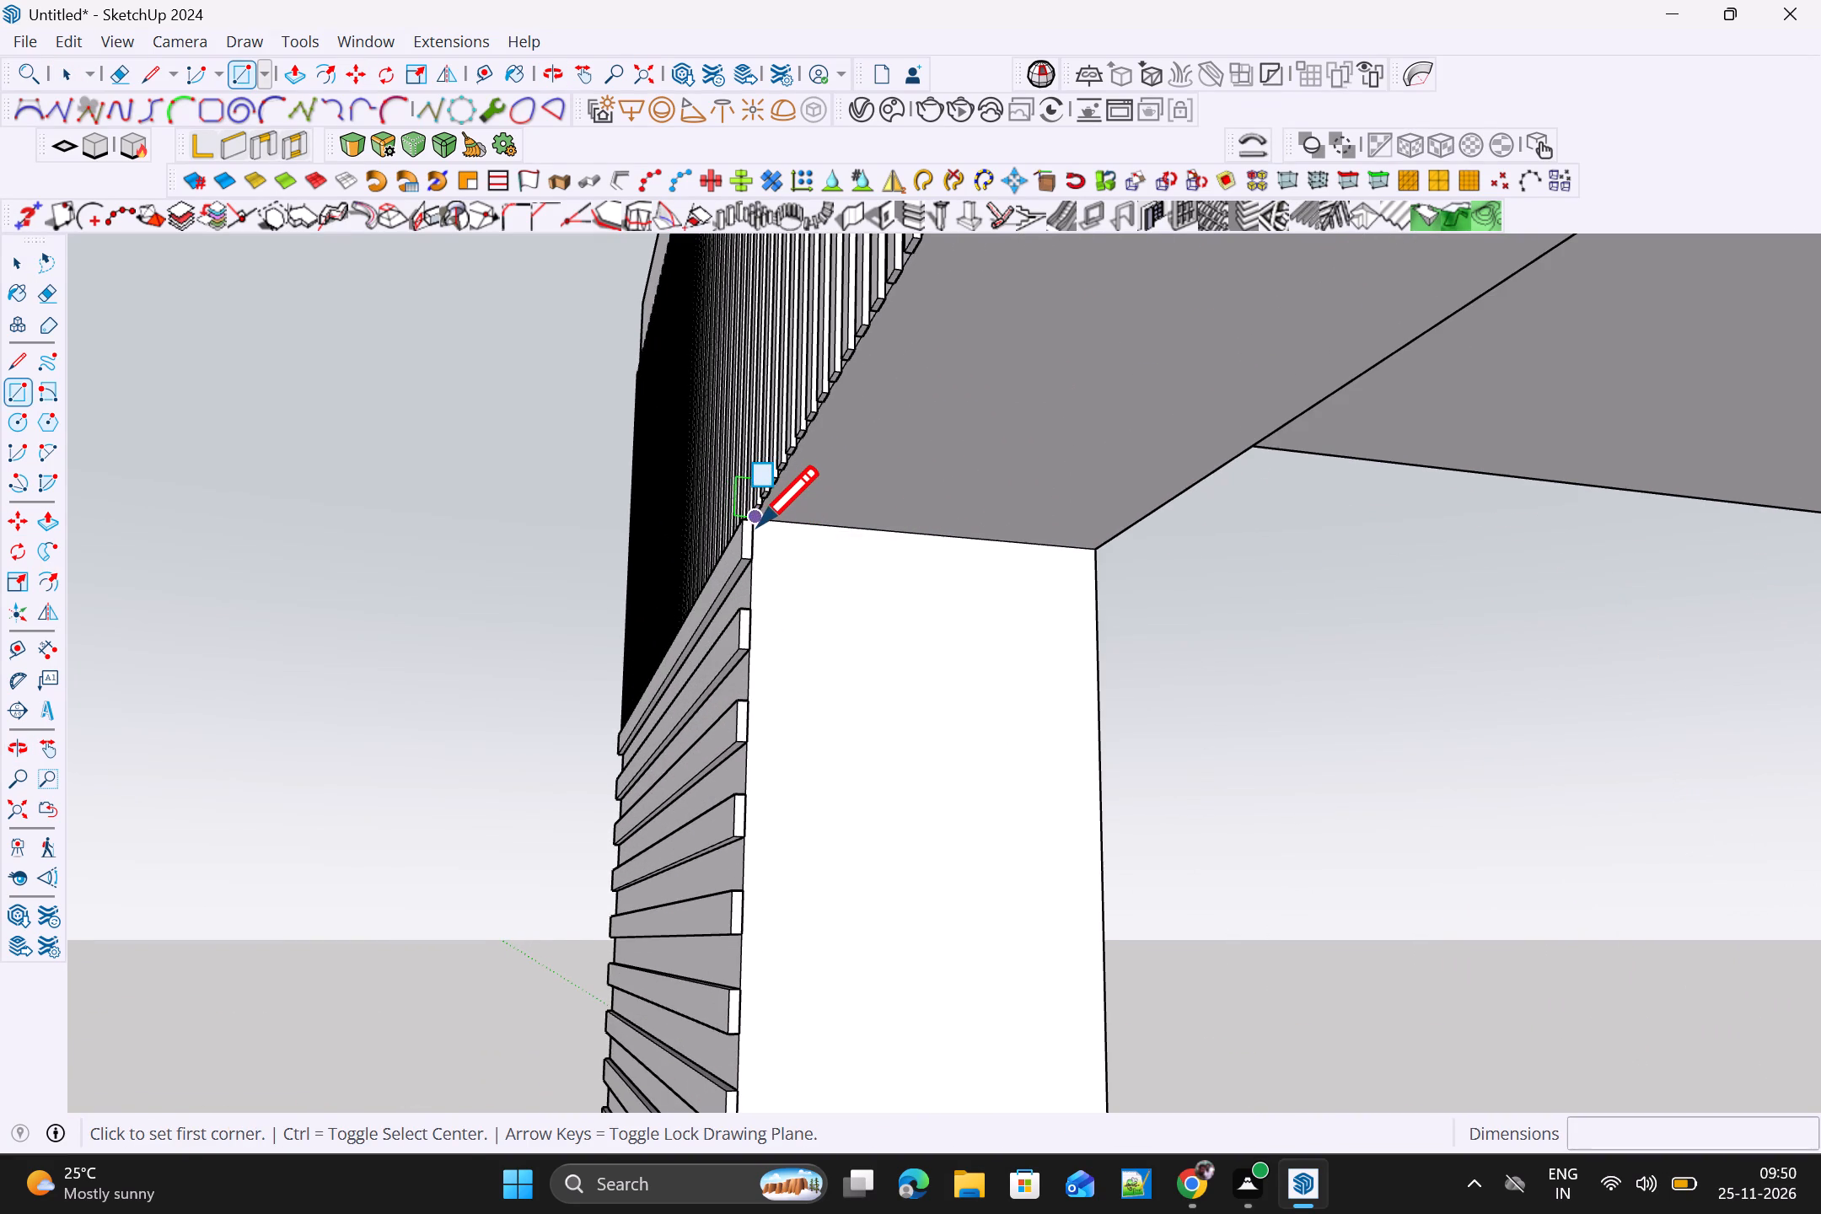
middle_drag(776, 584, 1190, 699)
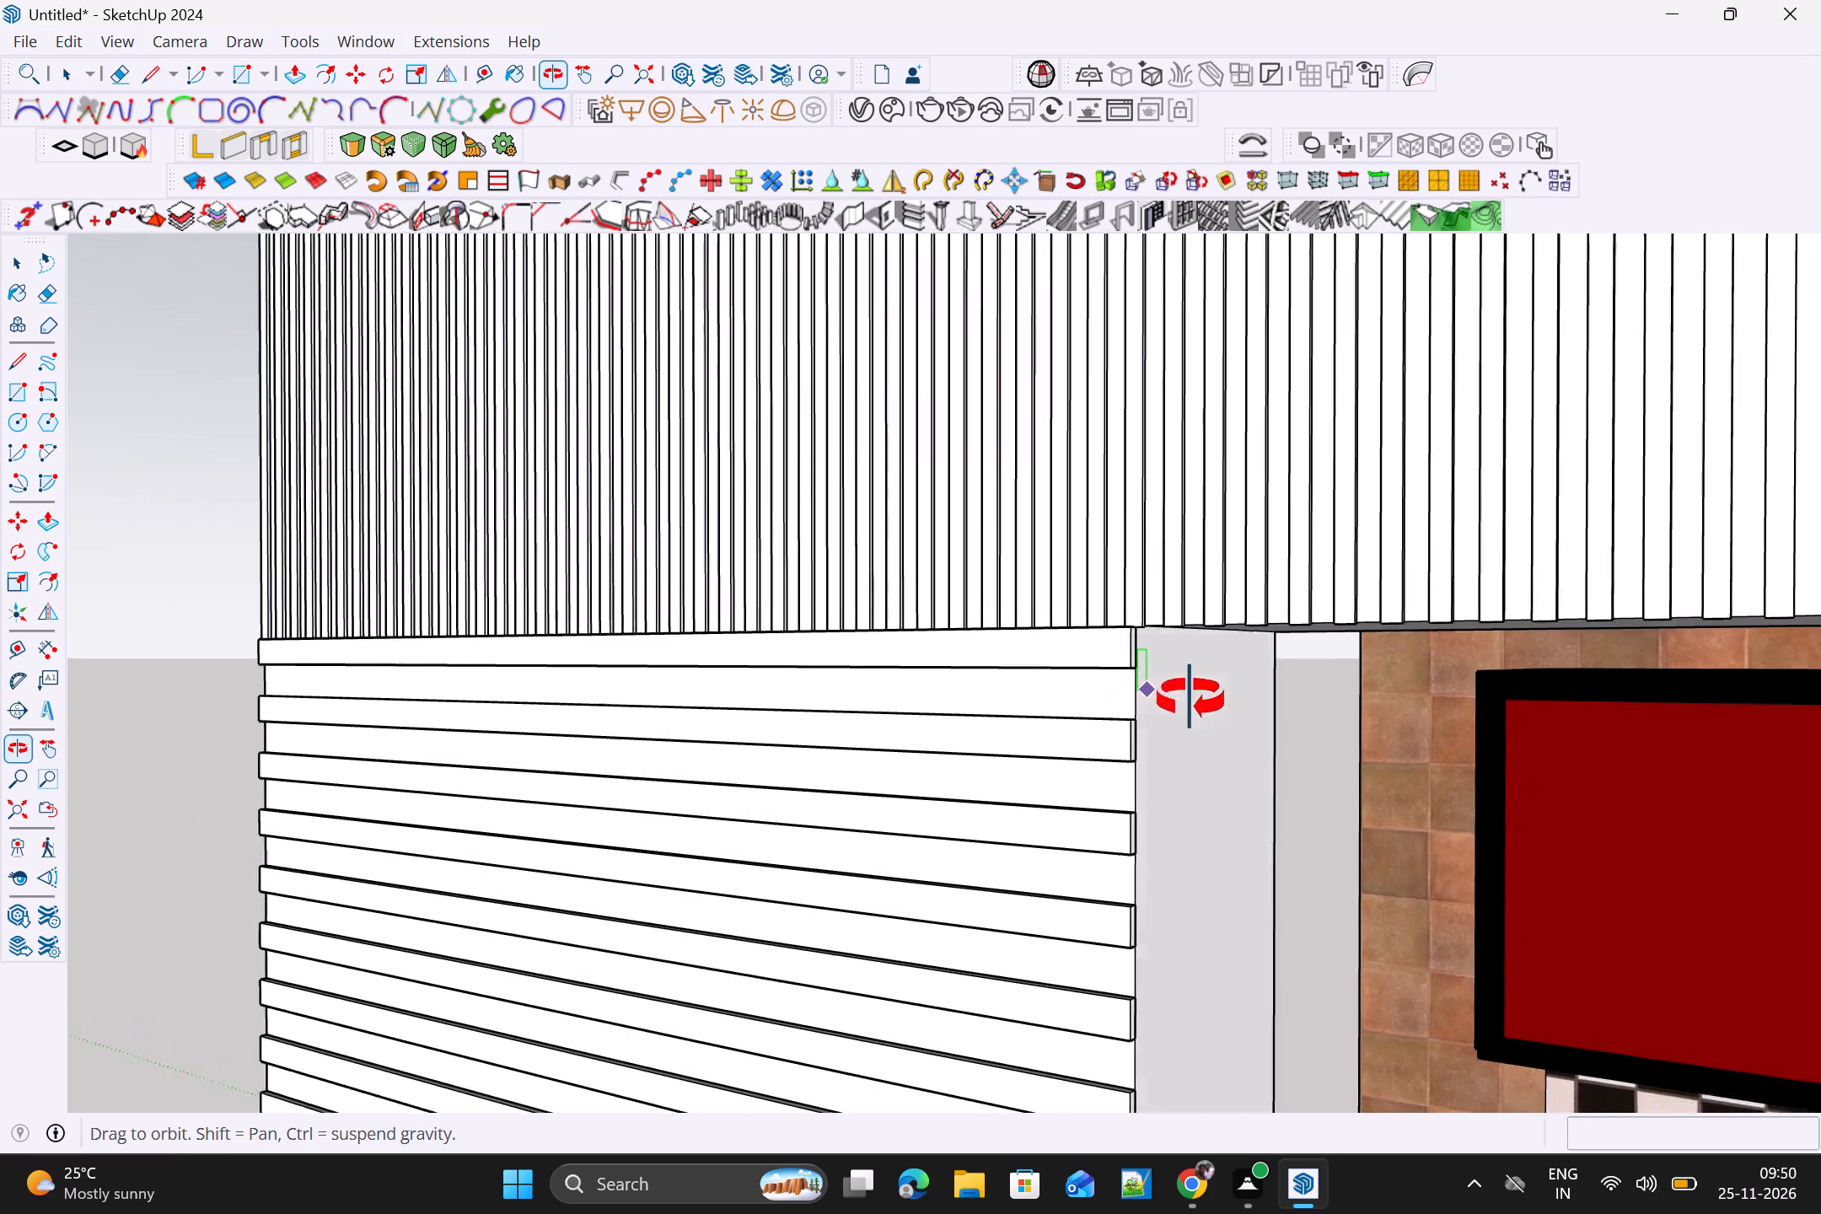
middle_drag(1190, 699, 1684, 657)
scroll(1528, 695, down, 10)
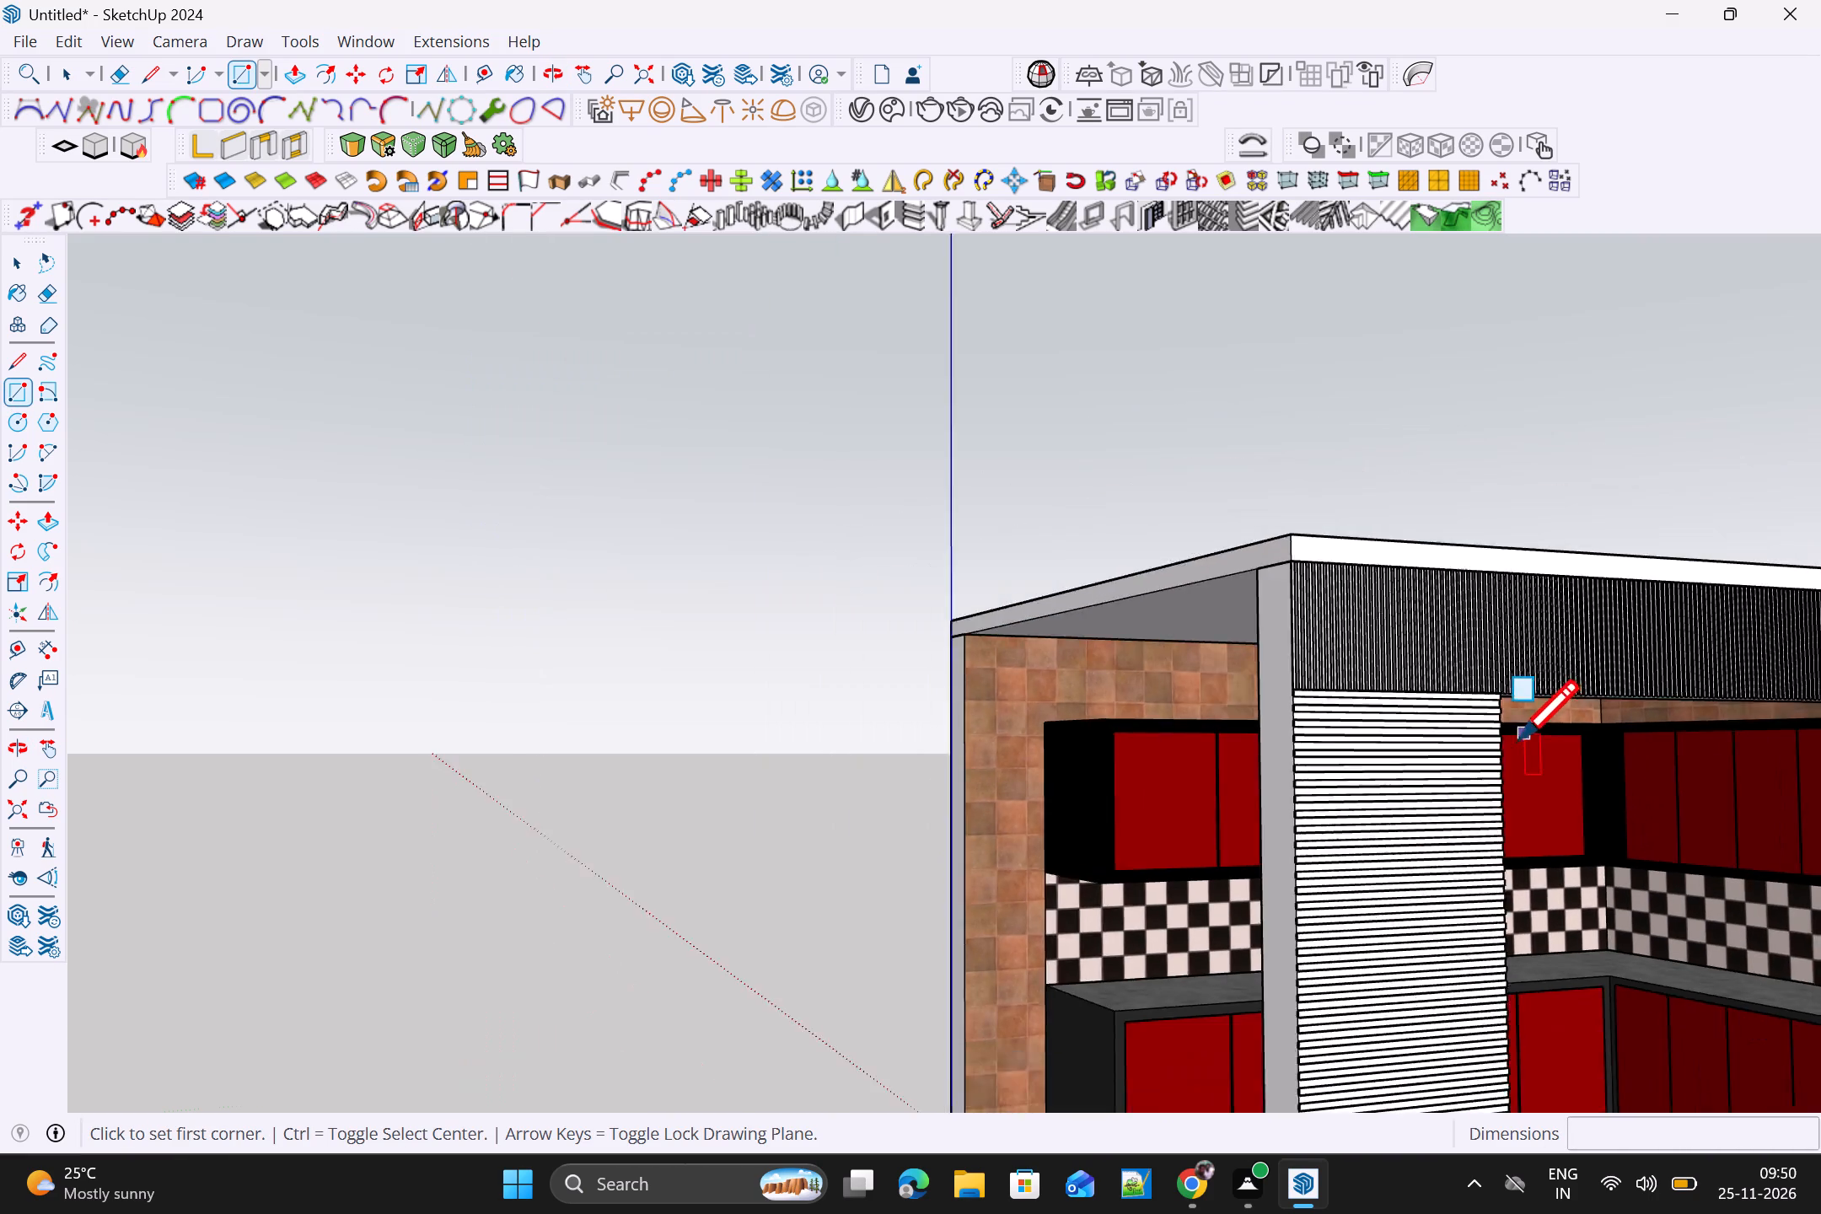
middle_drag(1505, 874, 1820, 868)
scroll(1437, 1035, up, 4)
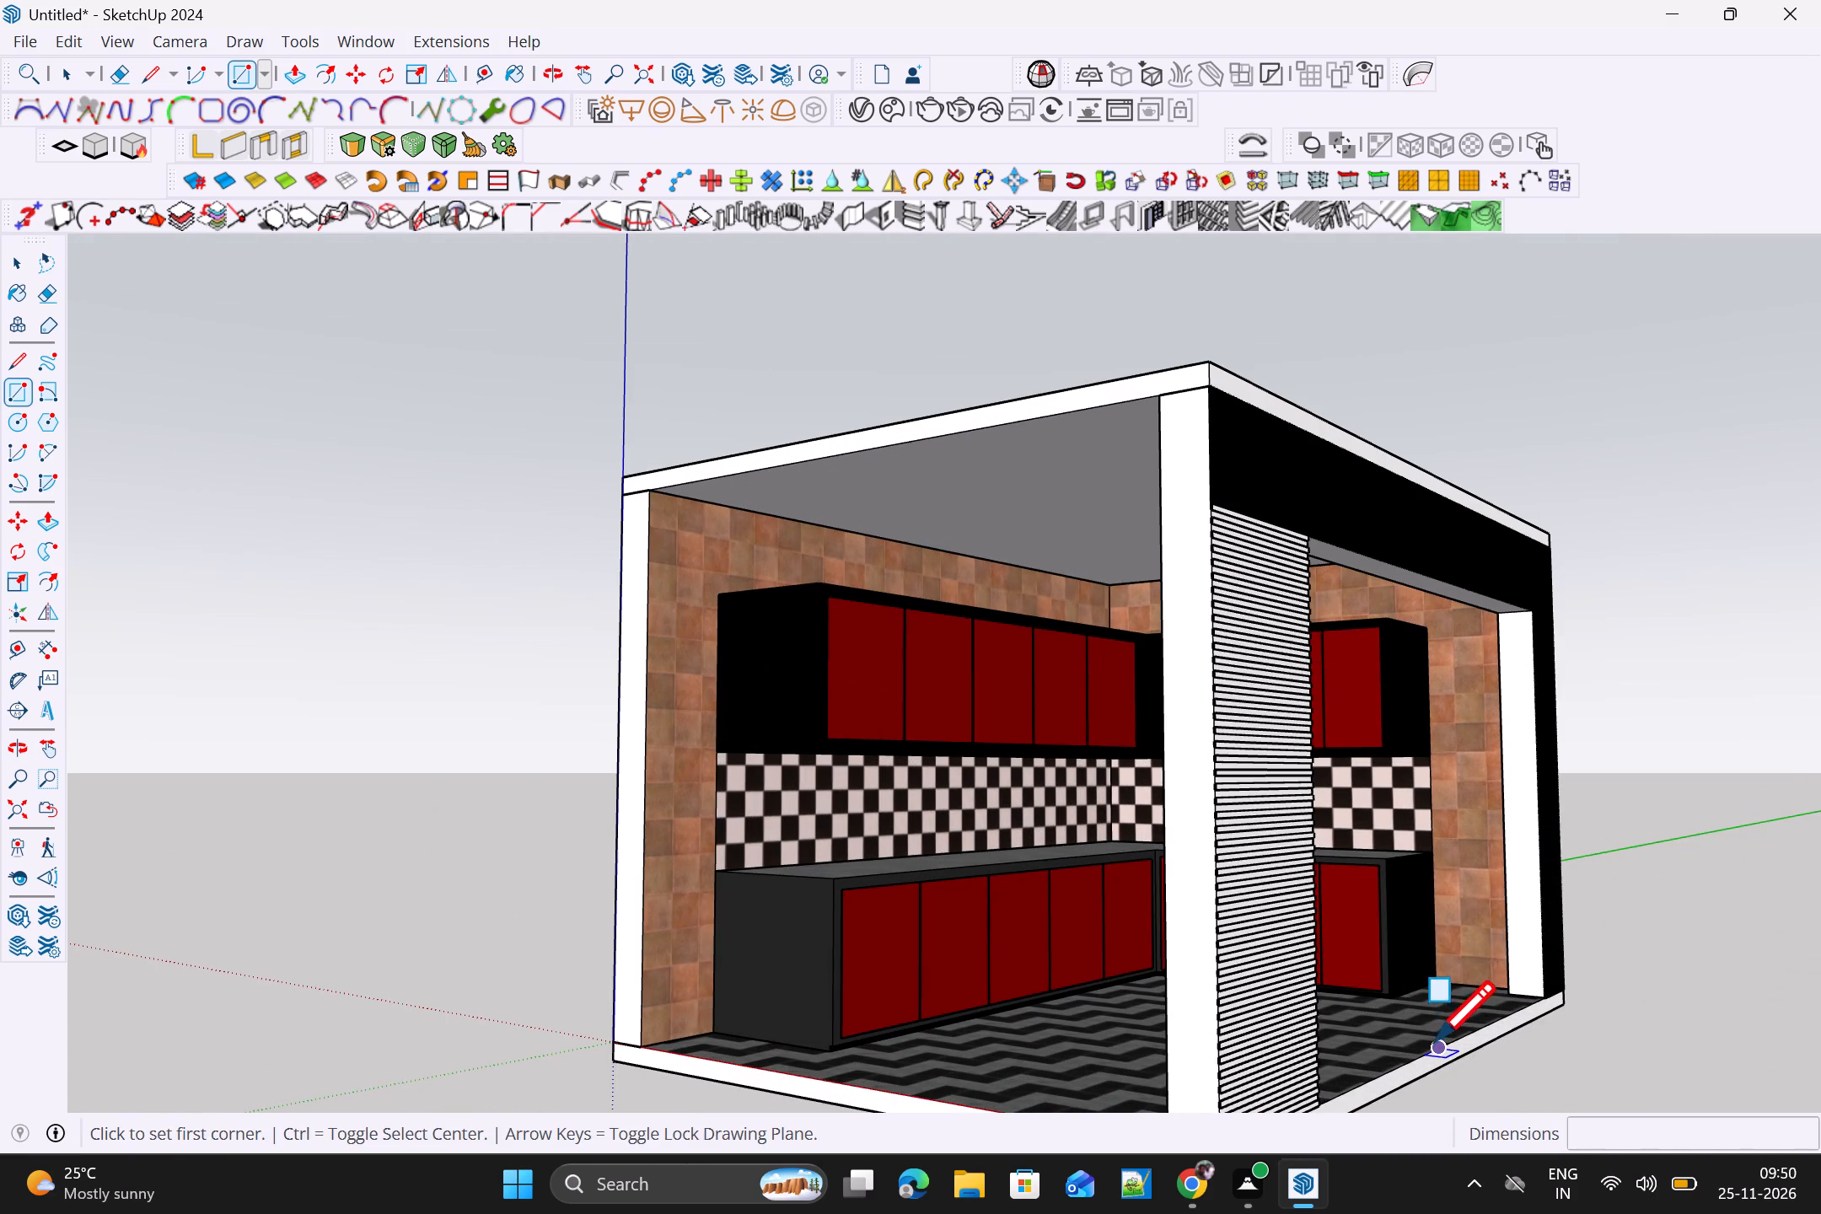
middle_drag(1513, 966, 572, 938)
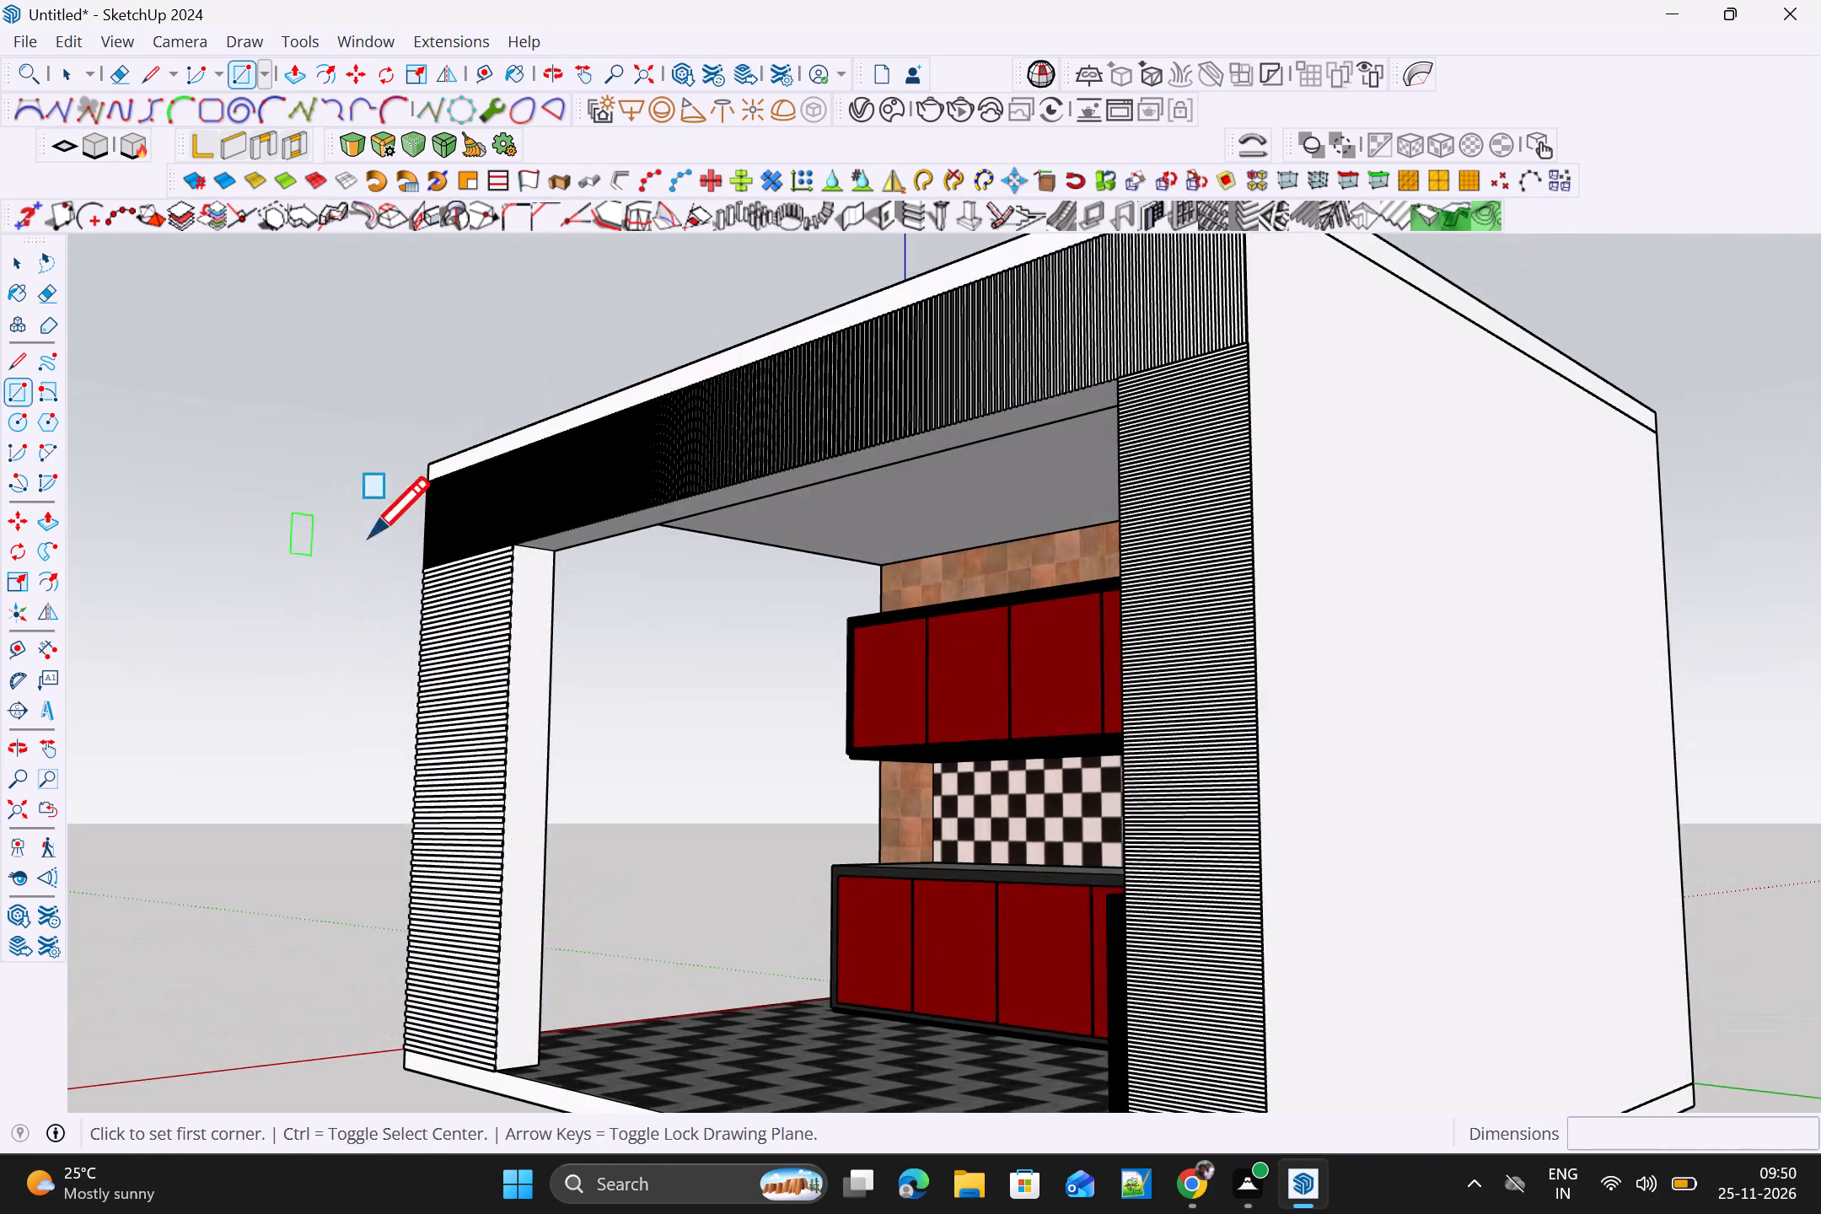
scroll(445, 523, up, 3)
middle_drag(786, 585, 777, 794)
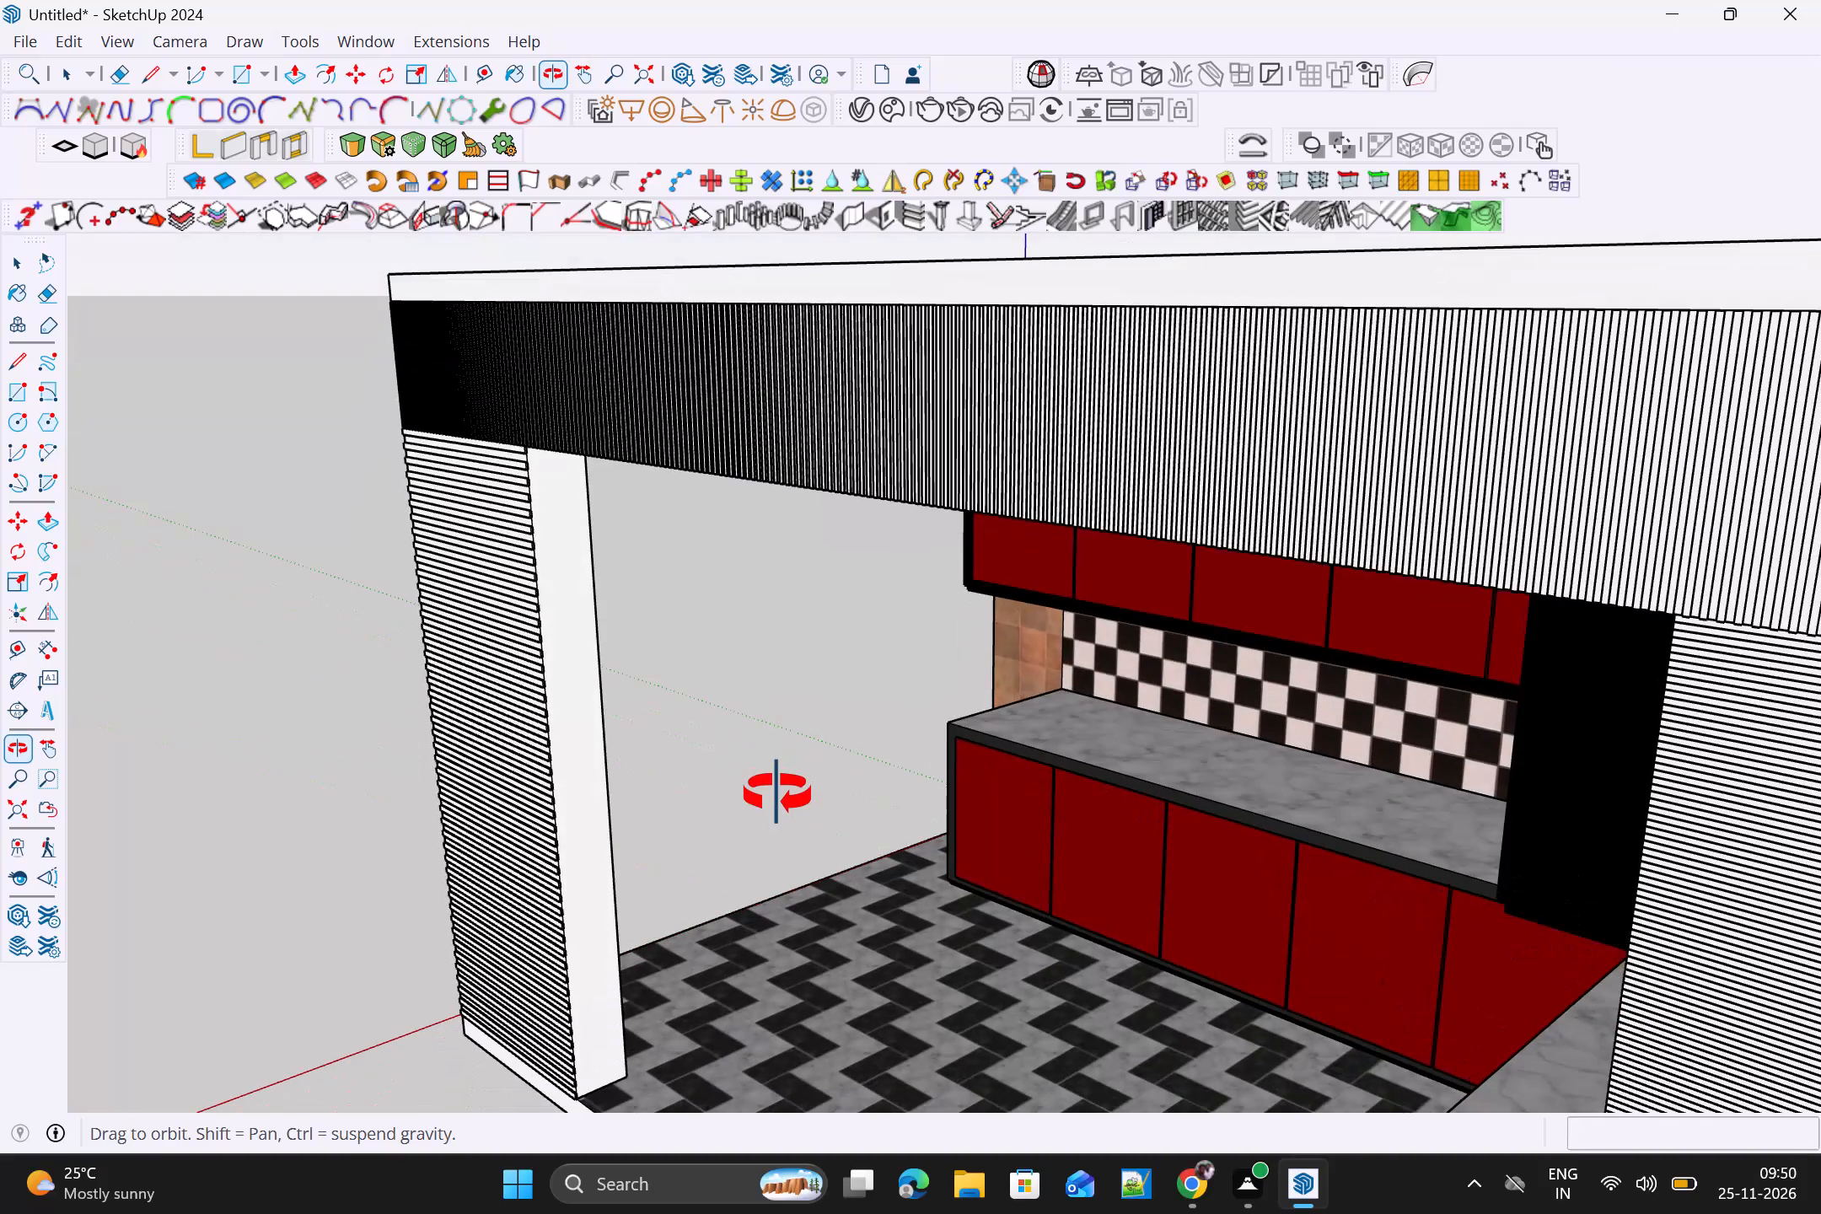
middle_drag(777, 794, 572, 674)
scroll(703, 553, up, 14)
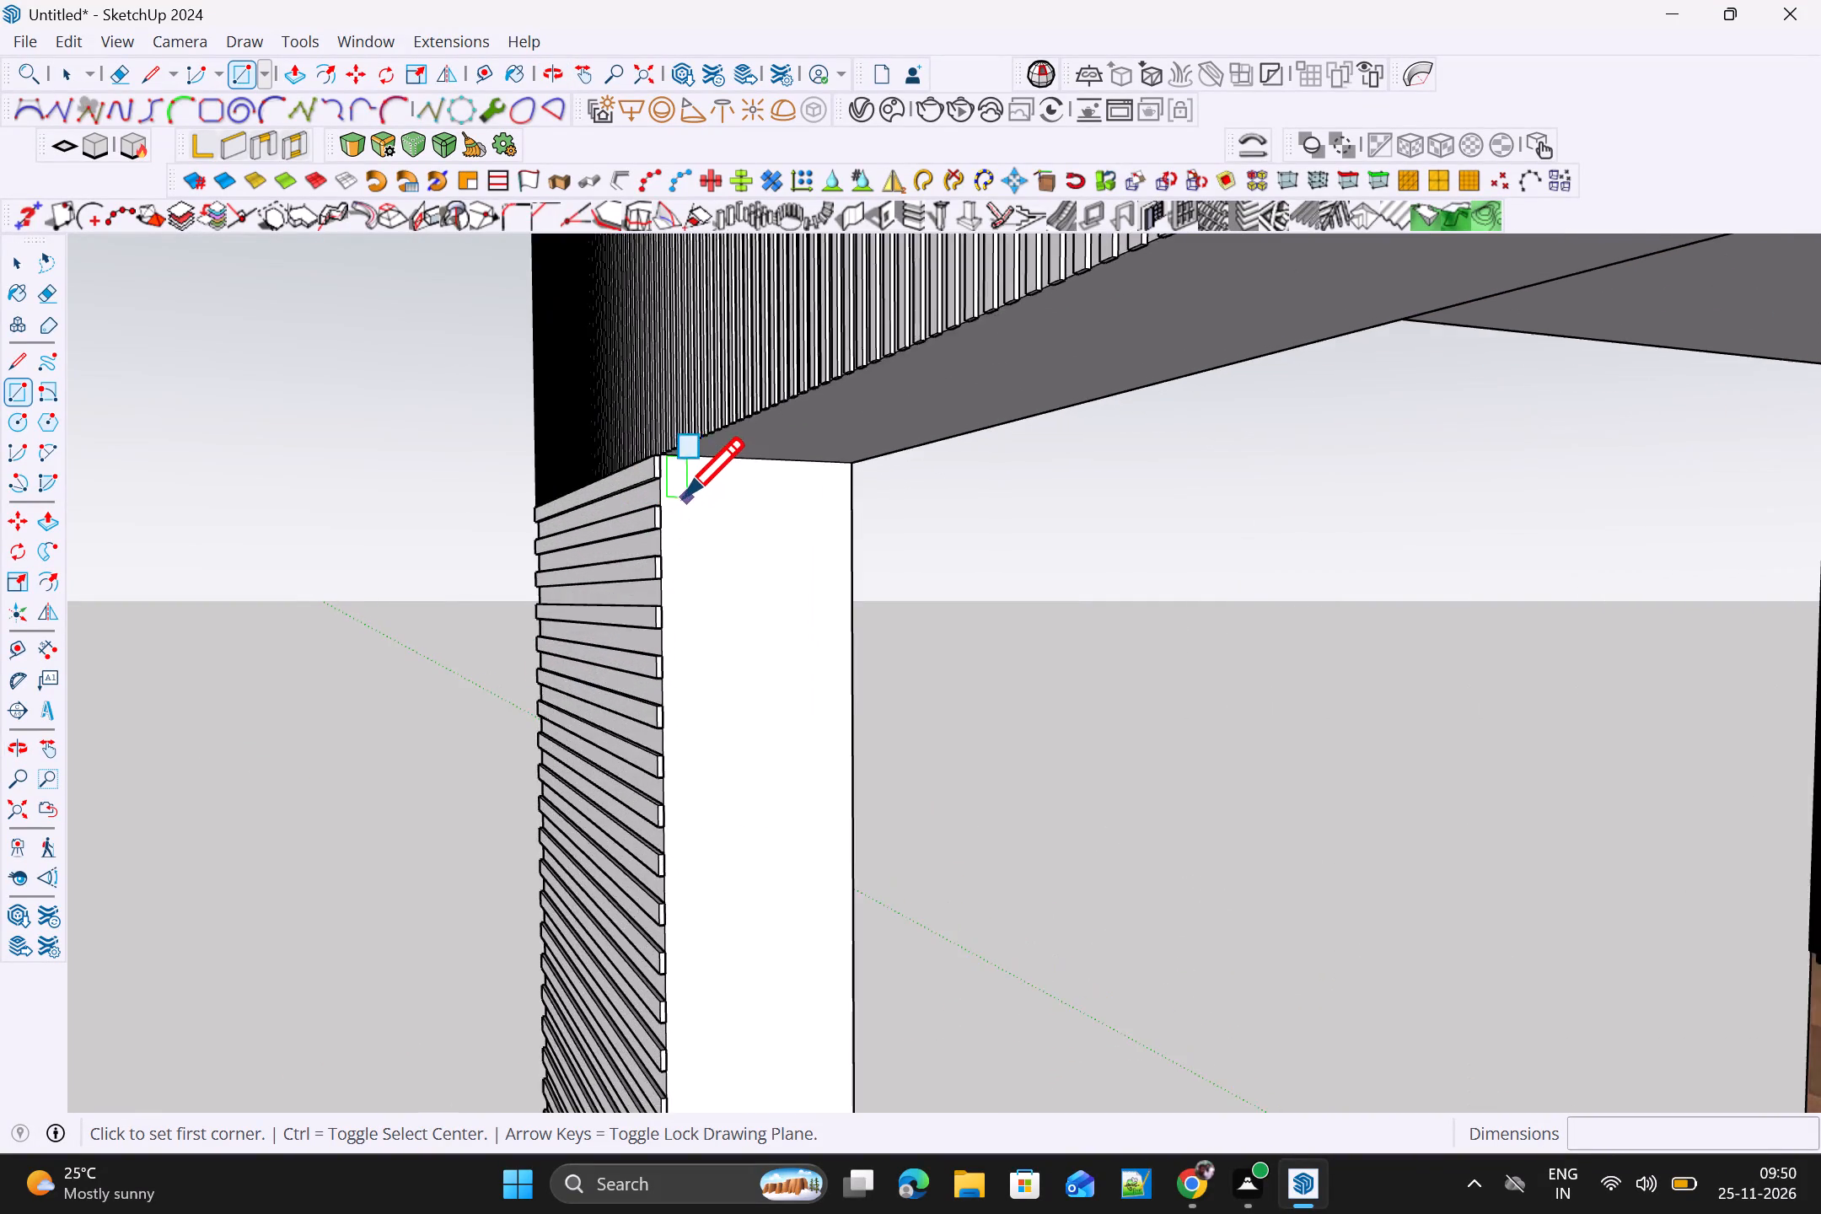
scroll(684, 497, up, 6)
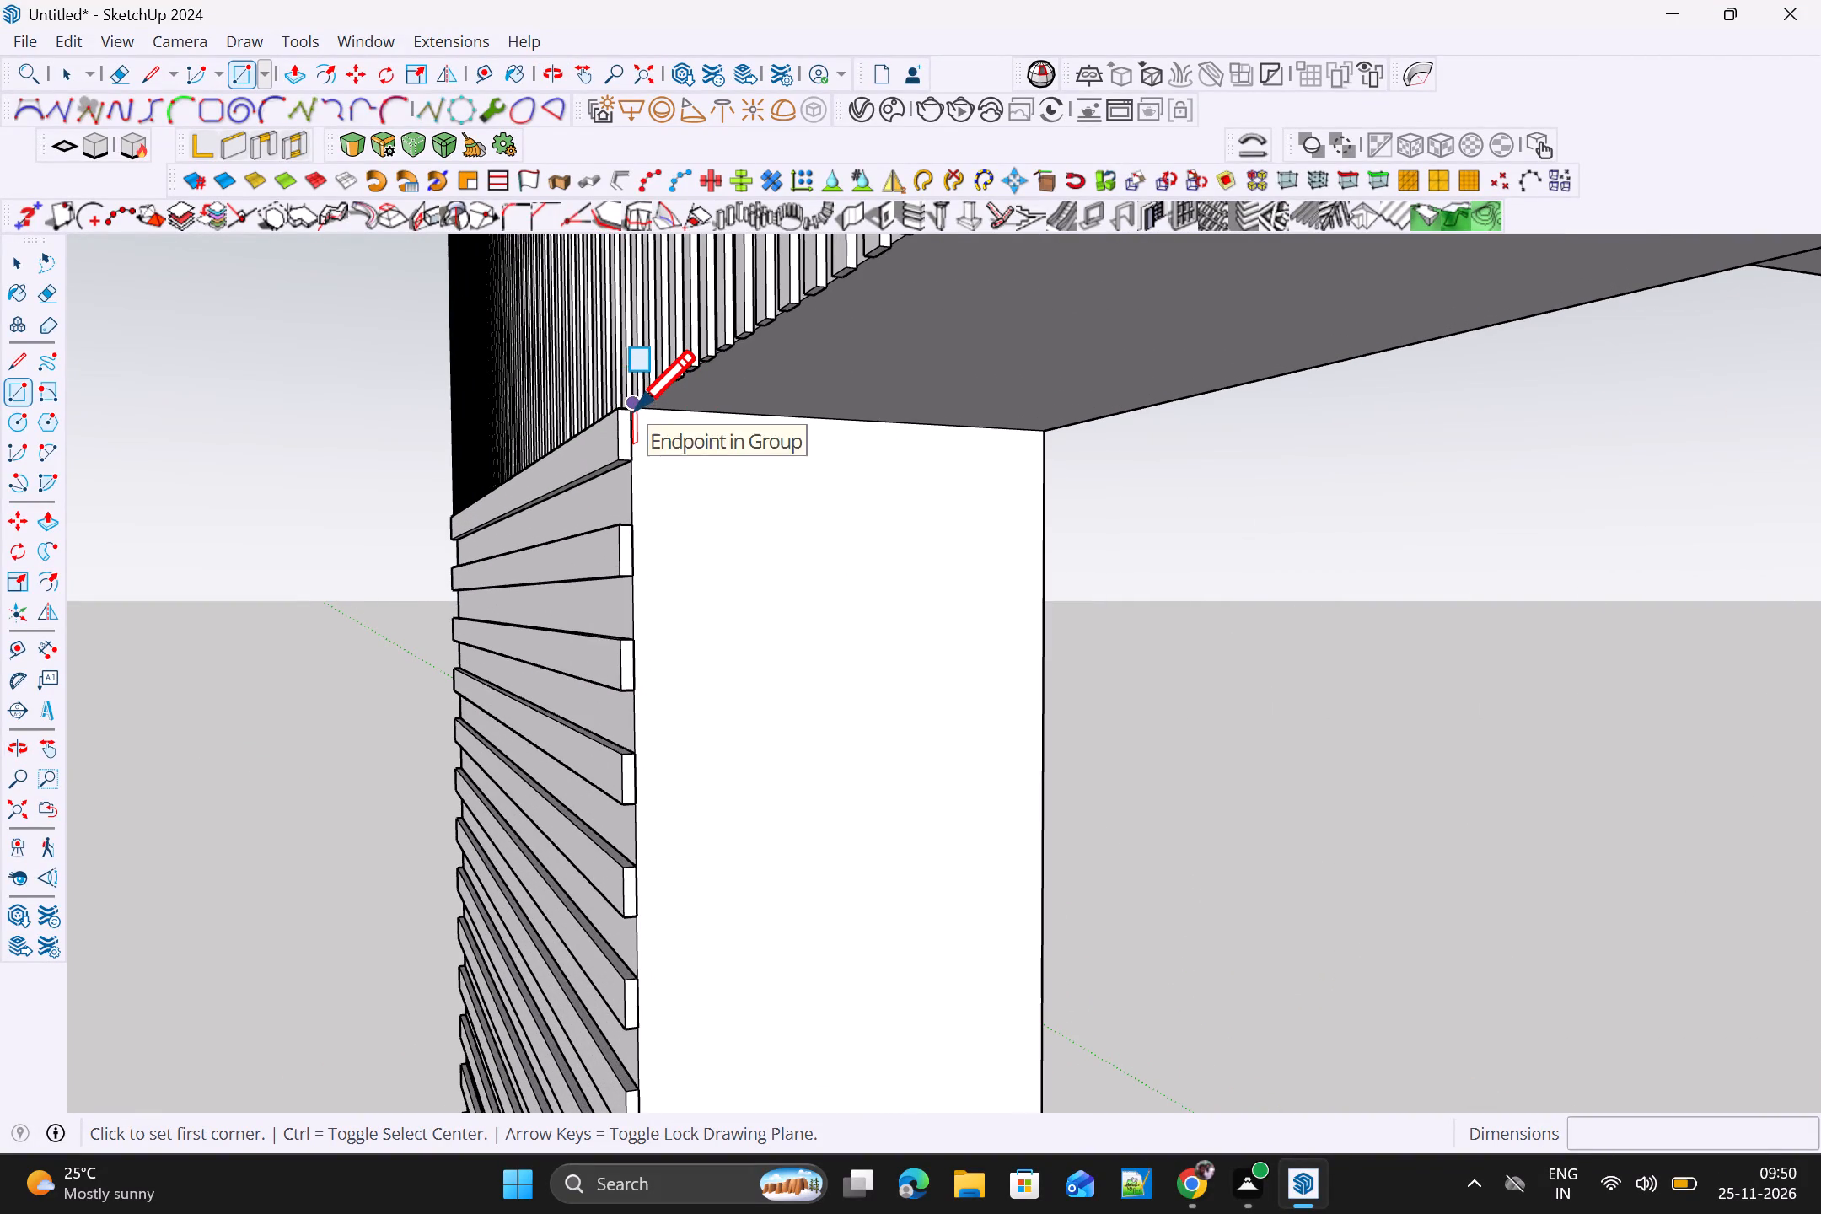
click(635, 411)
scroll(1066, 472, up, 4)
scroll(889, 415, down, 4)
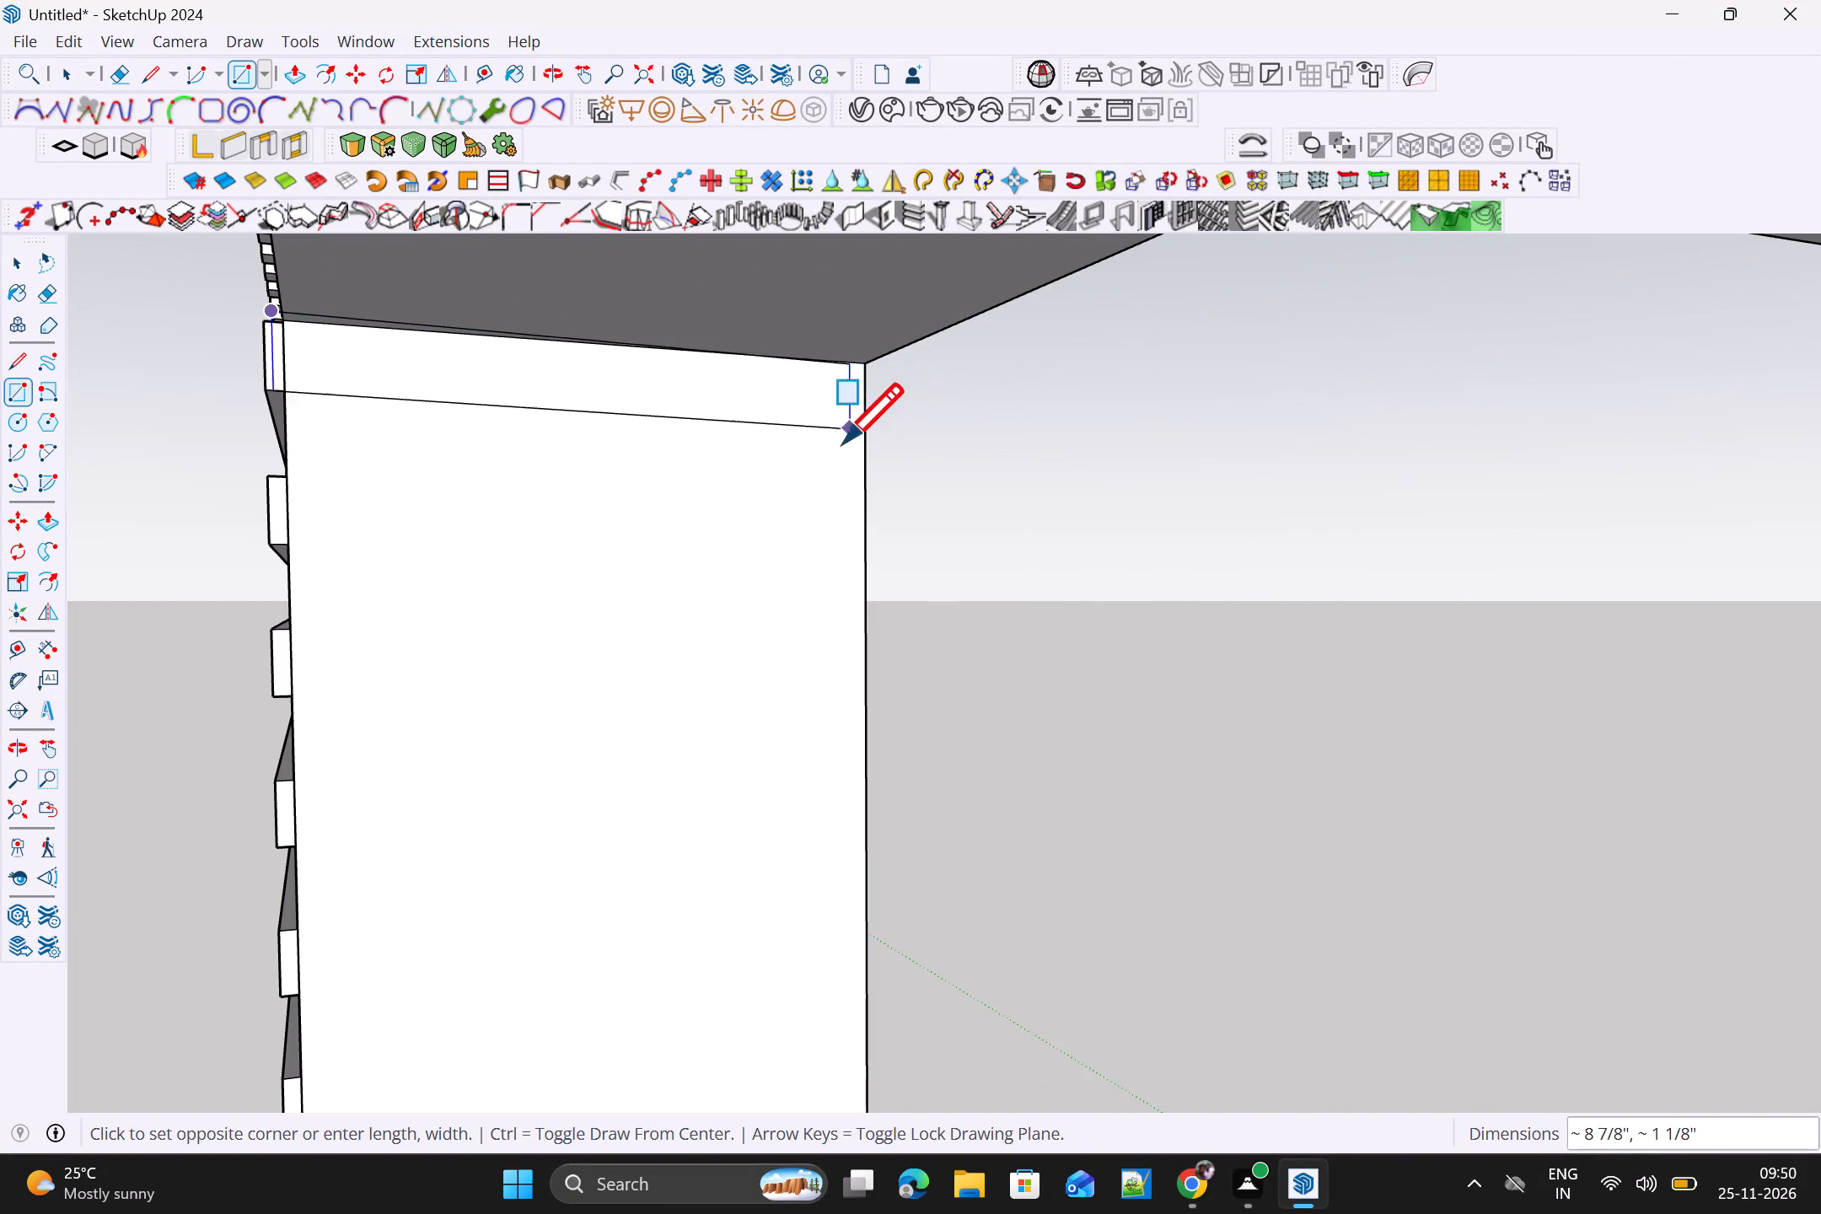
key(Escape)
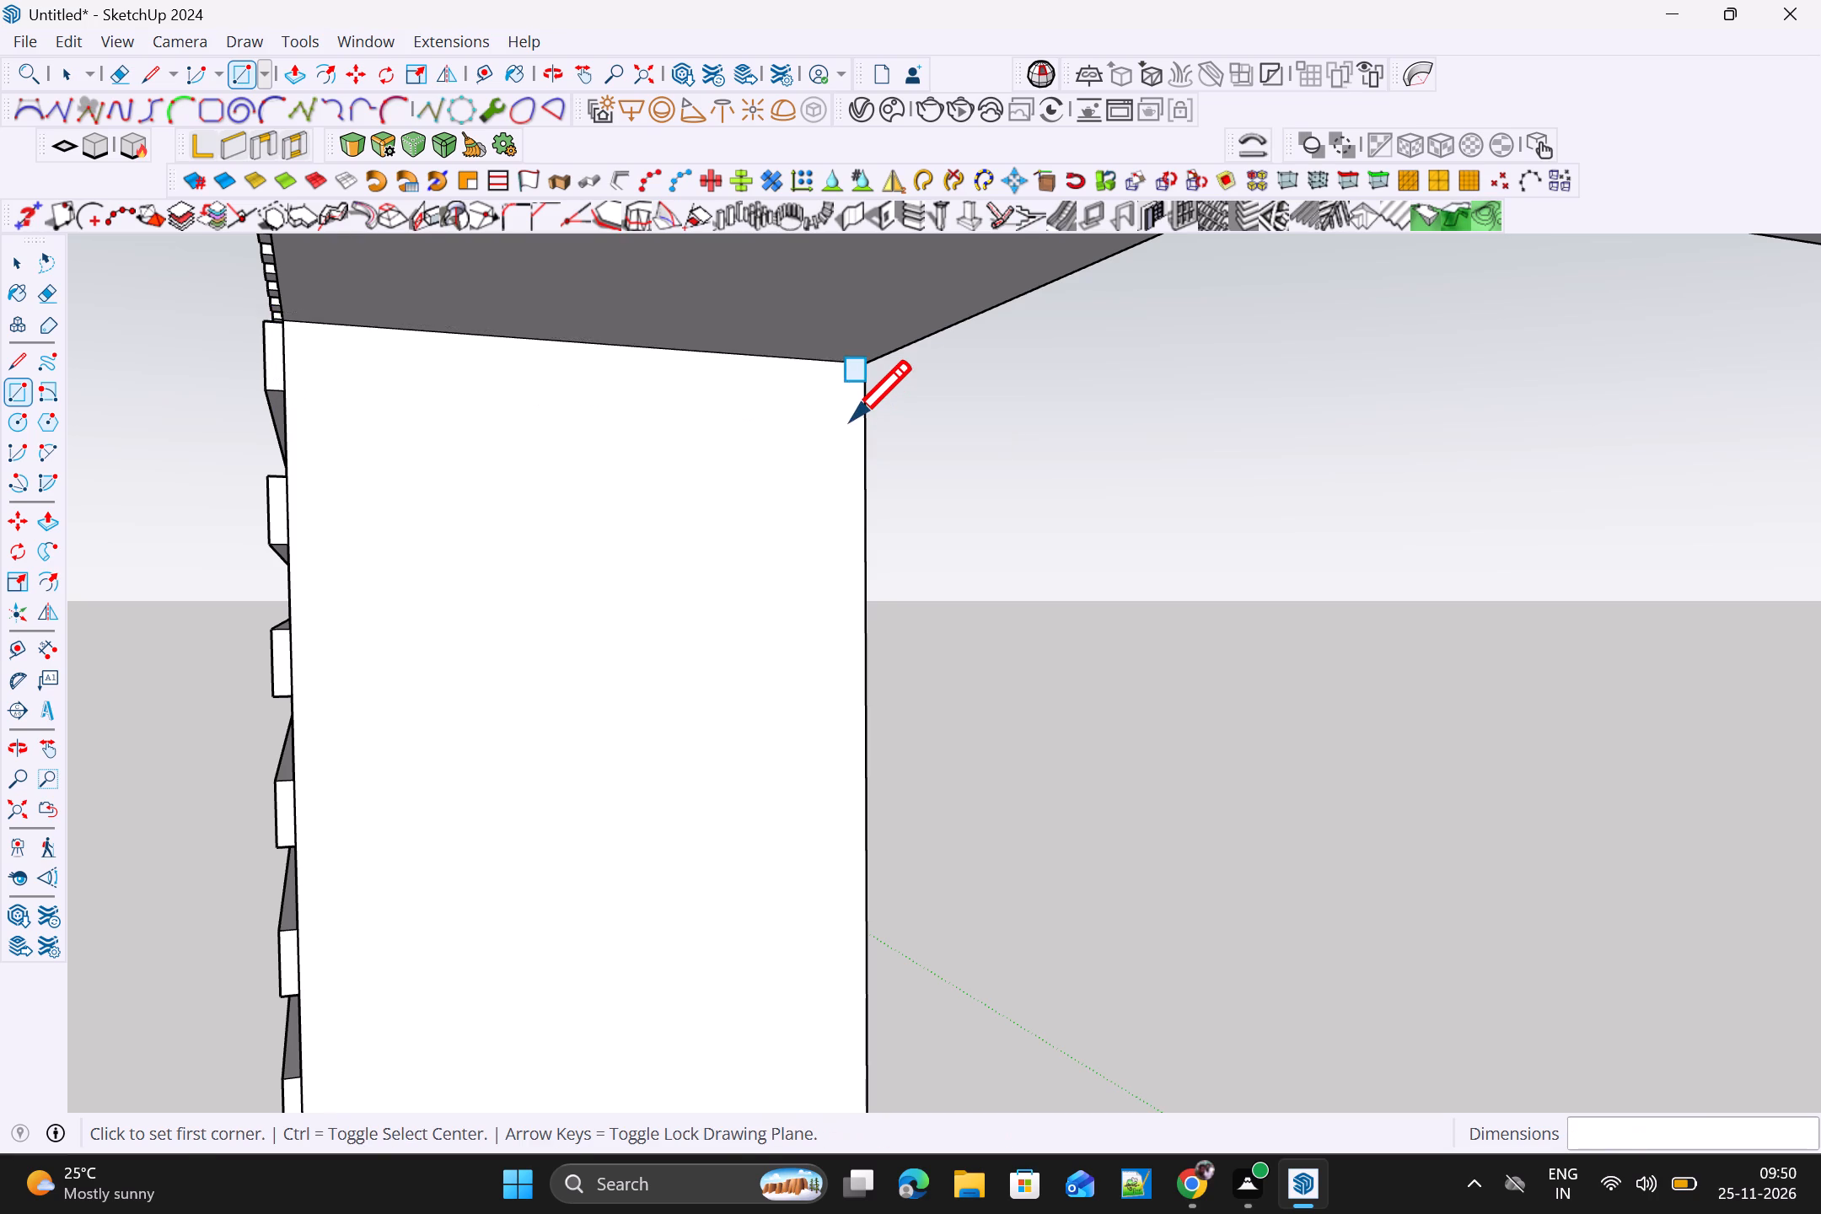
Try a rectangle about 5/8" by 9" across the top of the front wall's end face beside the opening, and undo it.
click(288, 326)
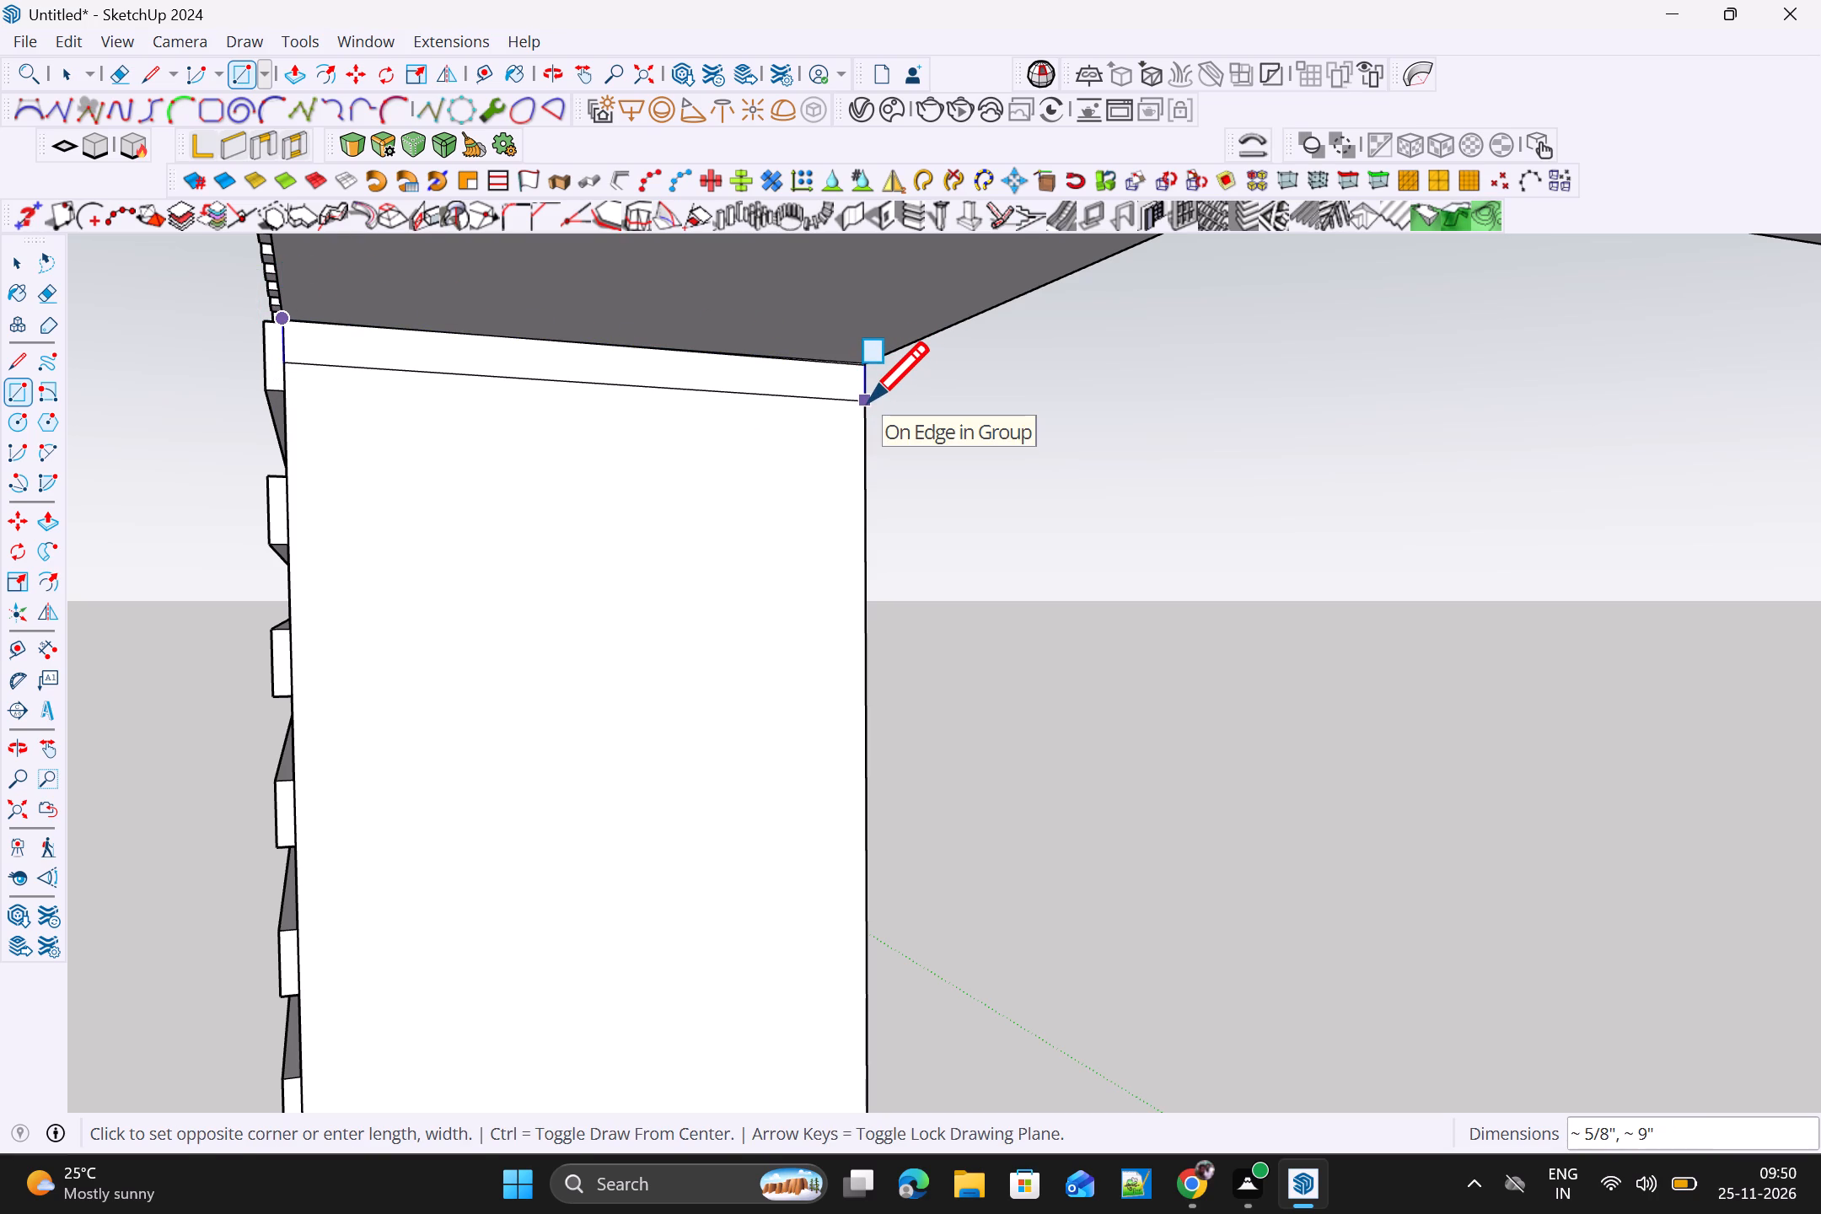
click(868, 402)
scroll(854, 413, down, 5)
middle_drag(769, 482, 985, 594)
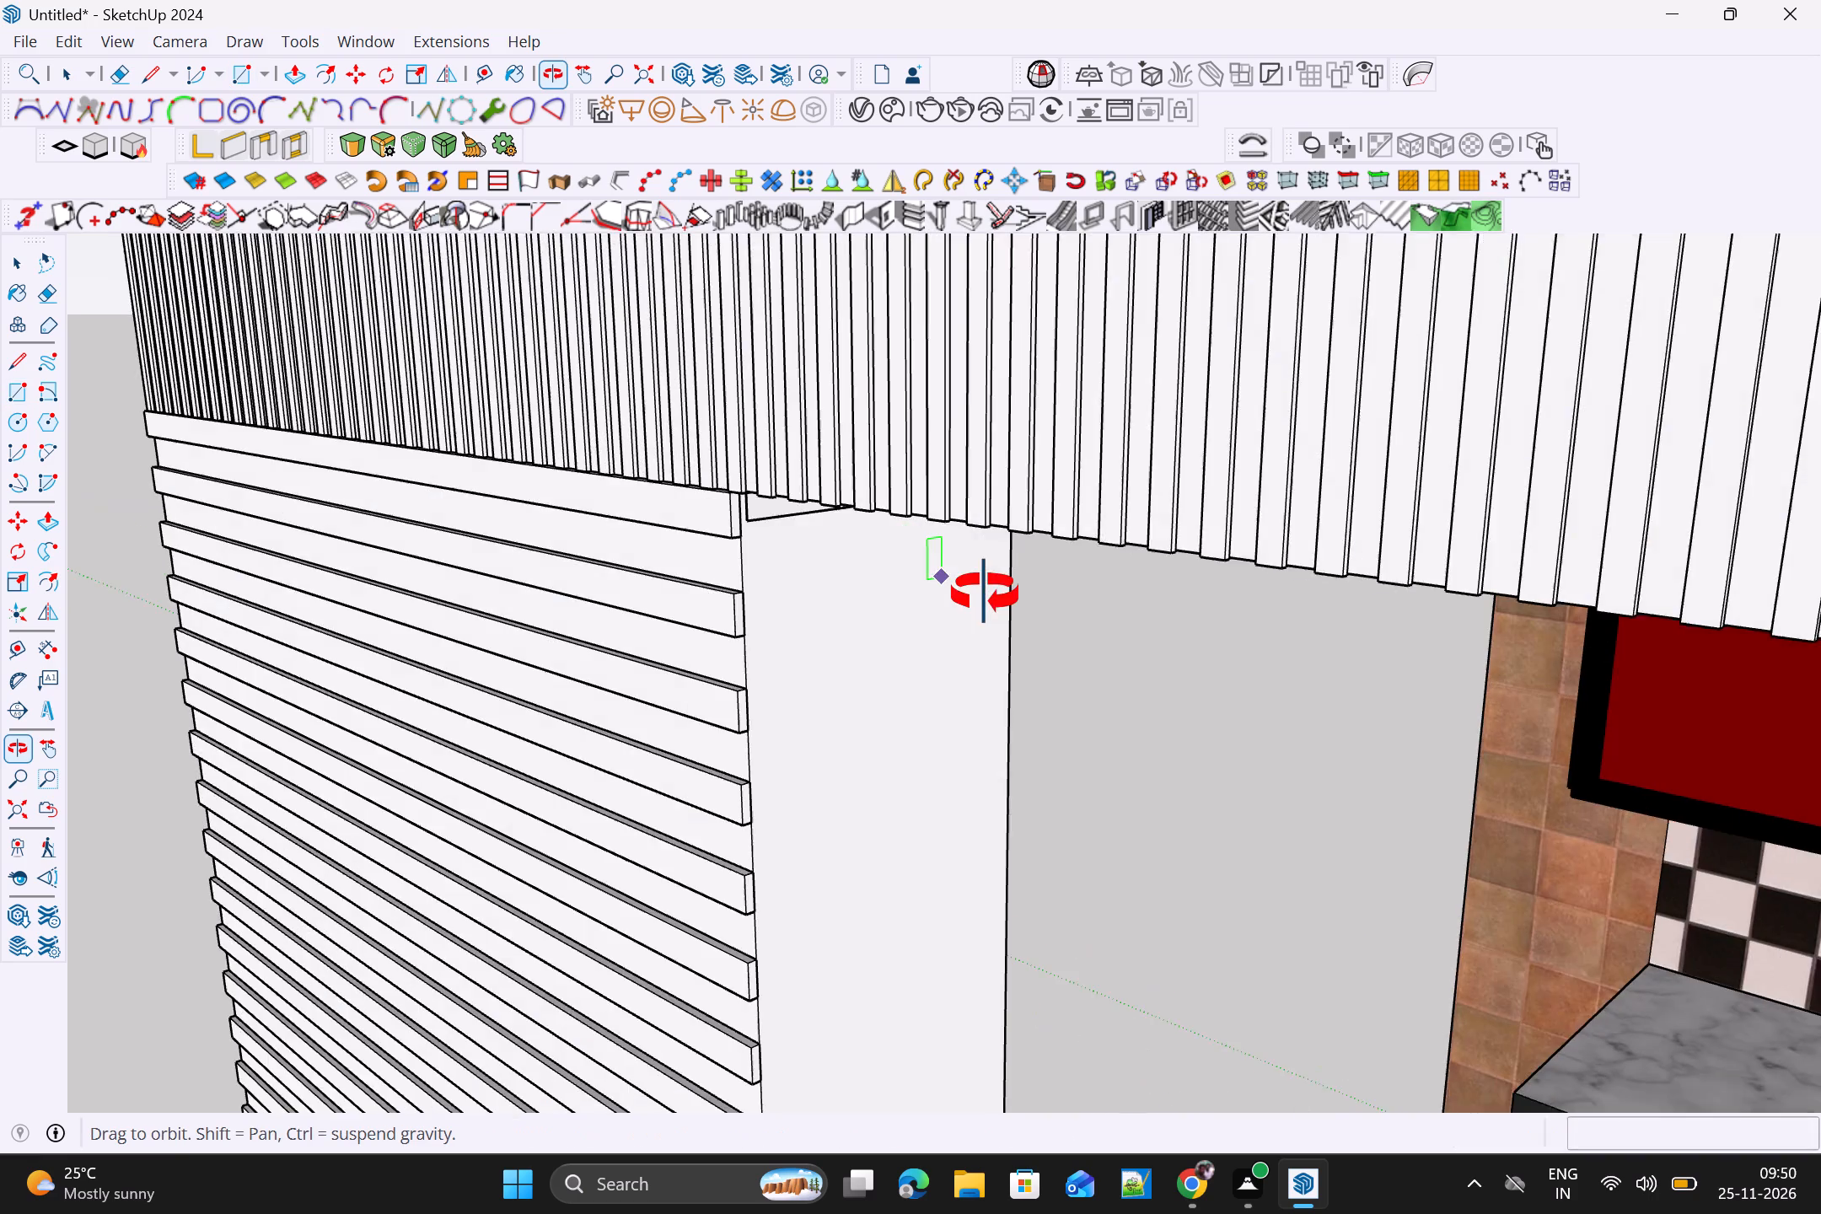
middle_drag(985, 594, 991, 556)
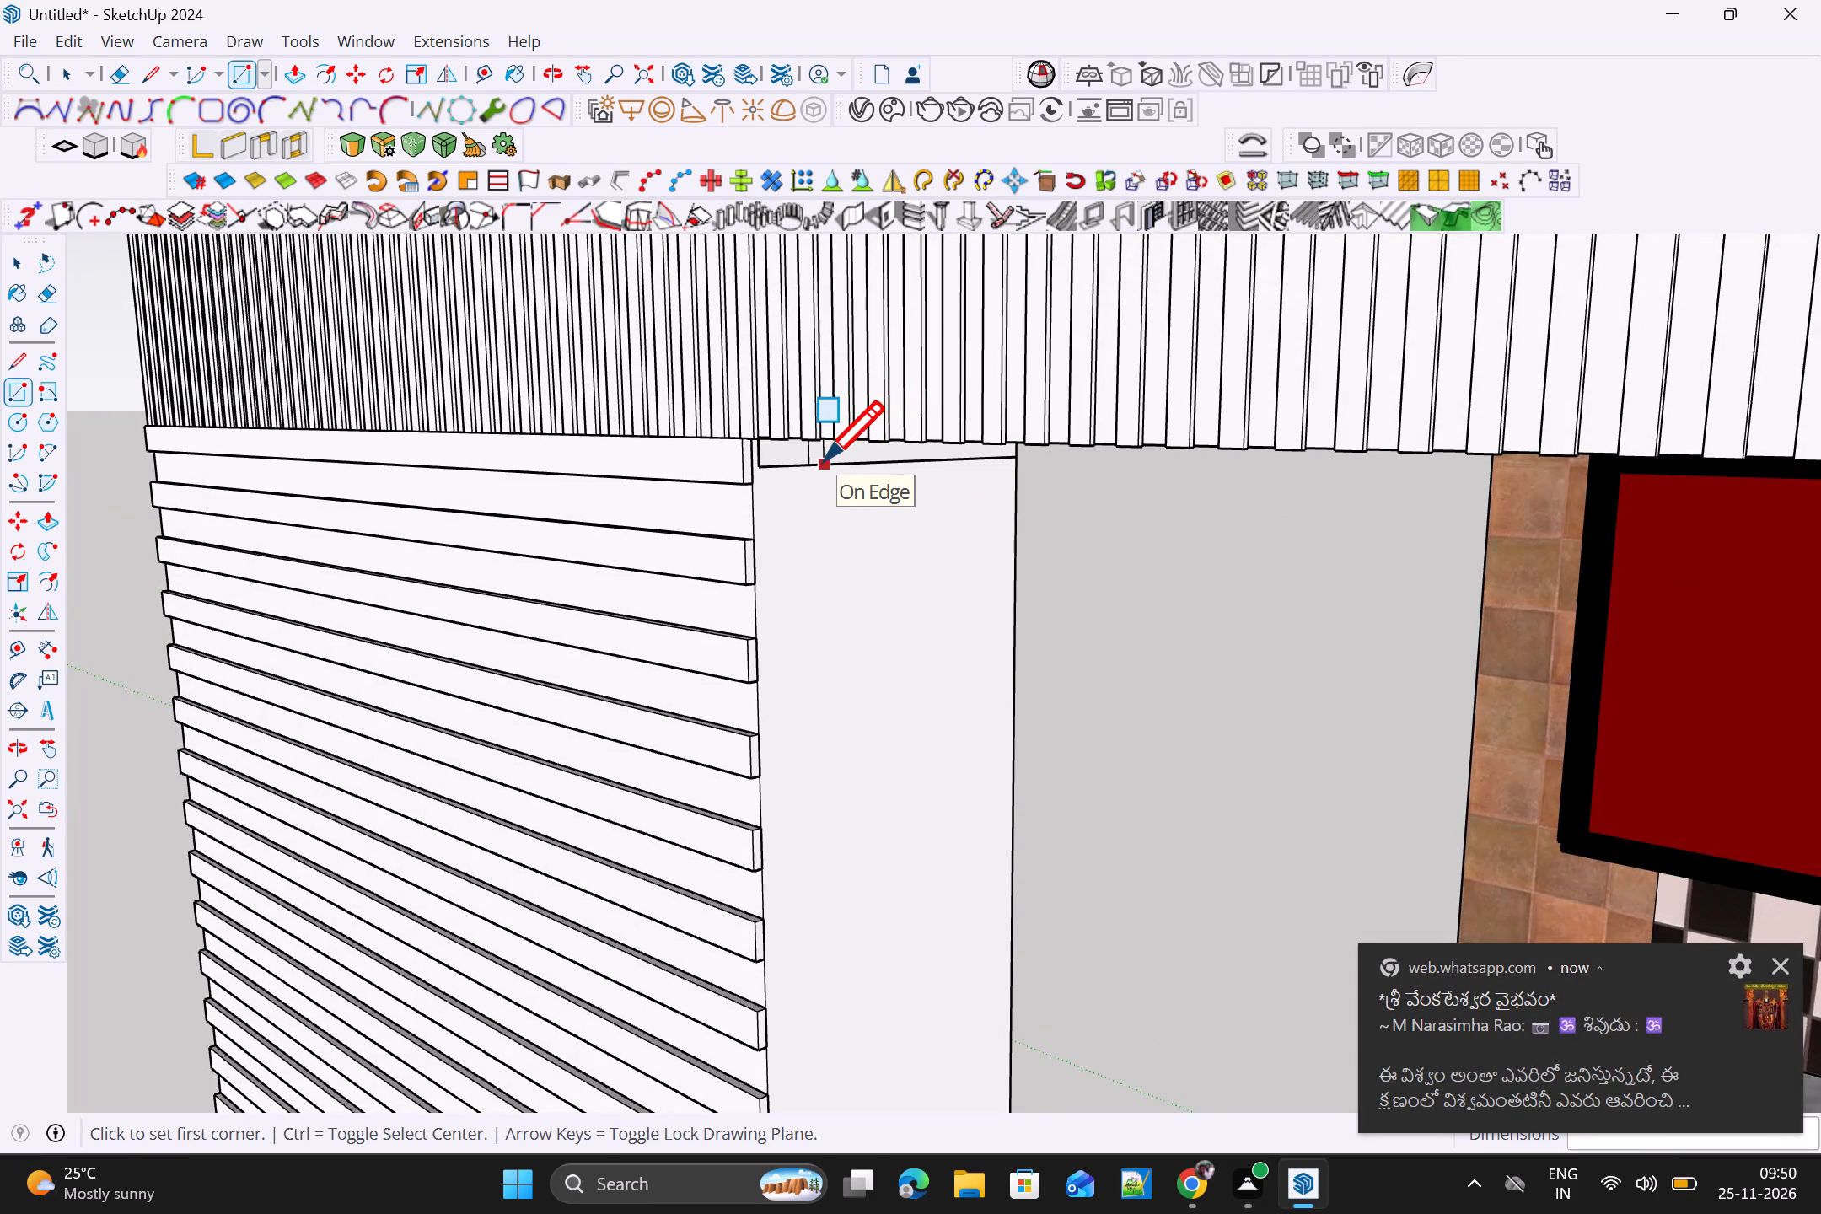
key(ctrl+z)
Draw a thin rectangle about 3/8" by 9" across the top of the front wall's end face, starting from its inner corner.
middle_drag(814, 480, 741, 370)
scroll(748, 383, up, 5)
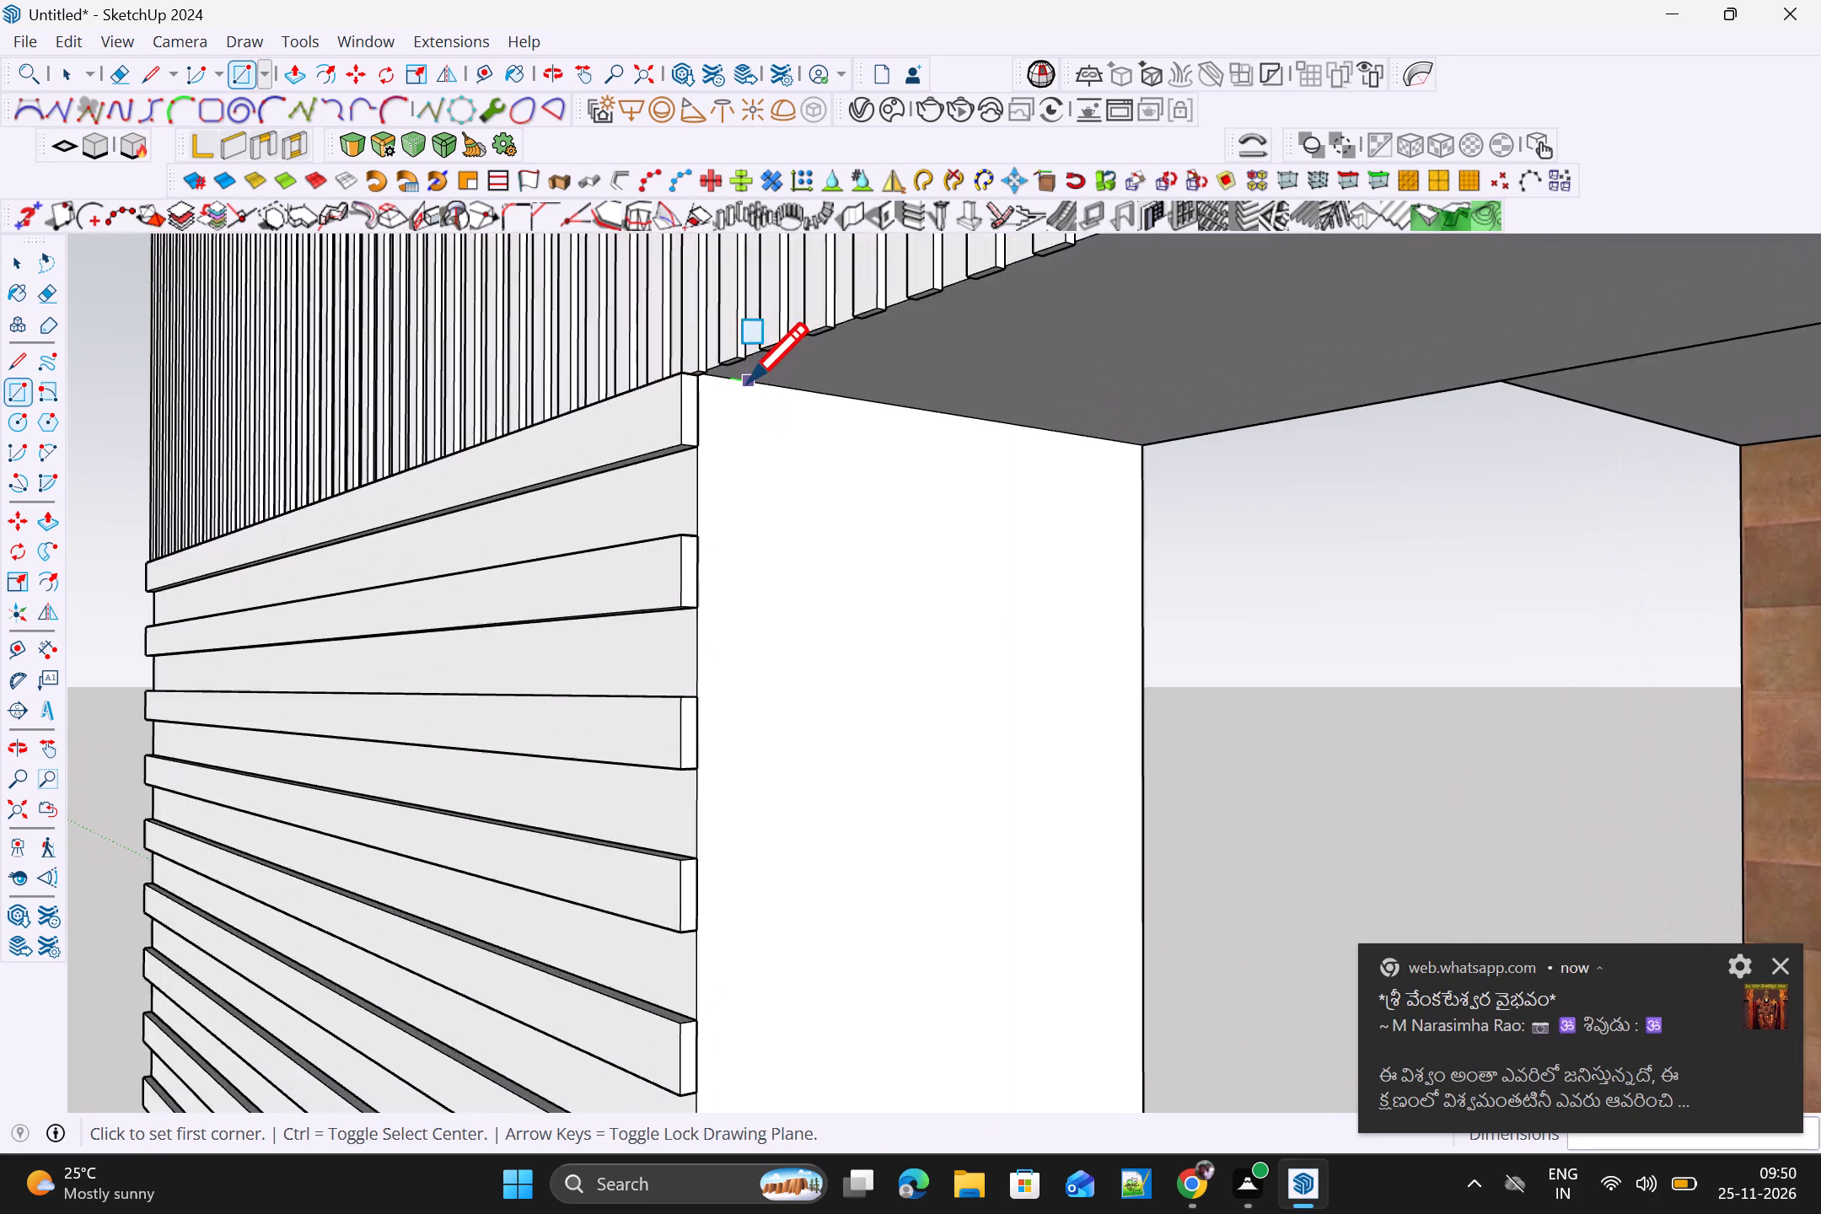
scroll(748, 383, up, 5)
click(670, 372)
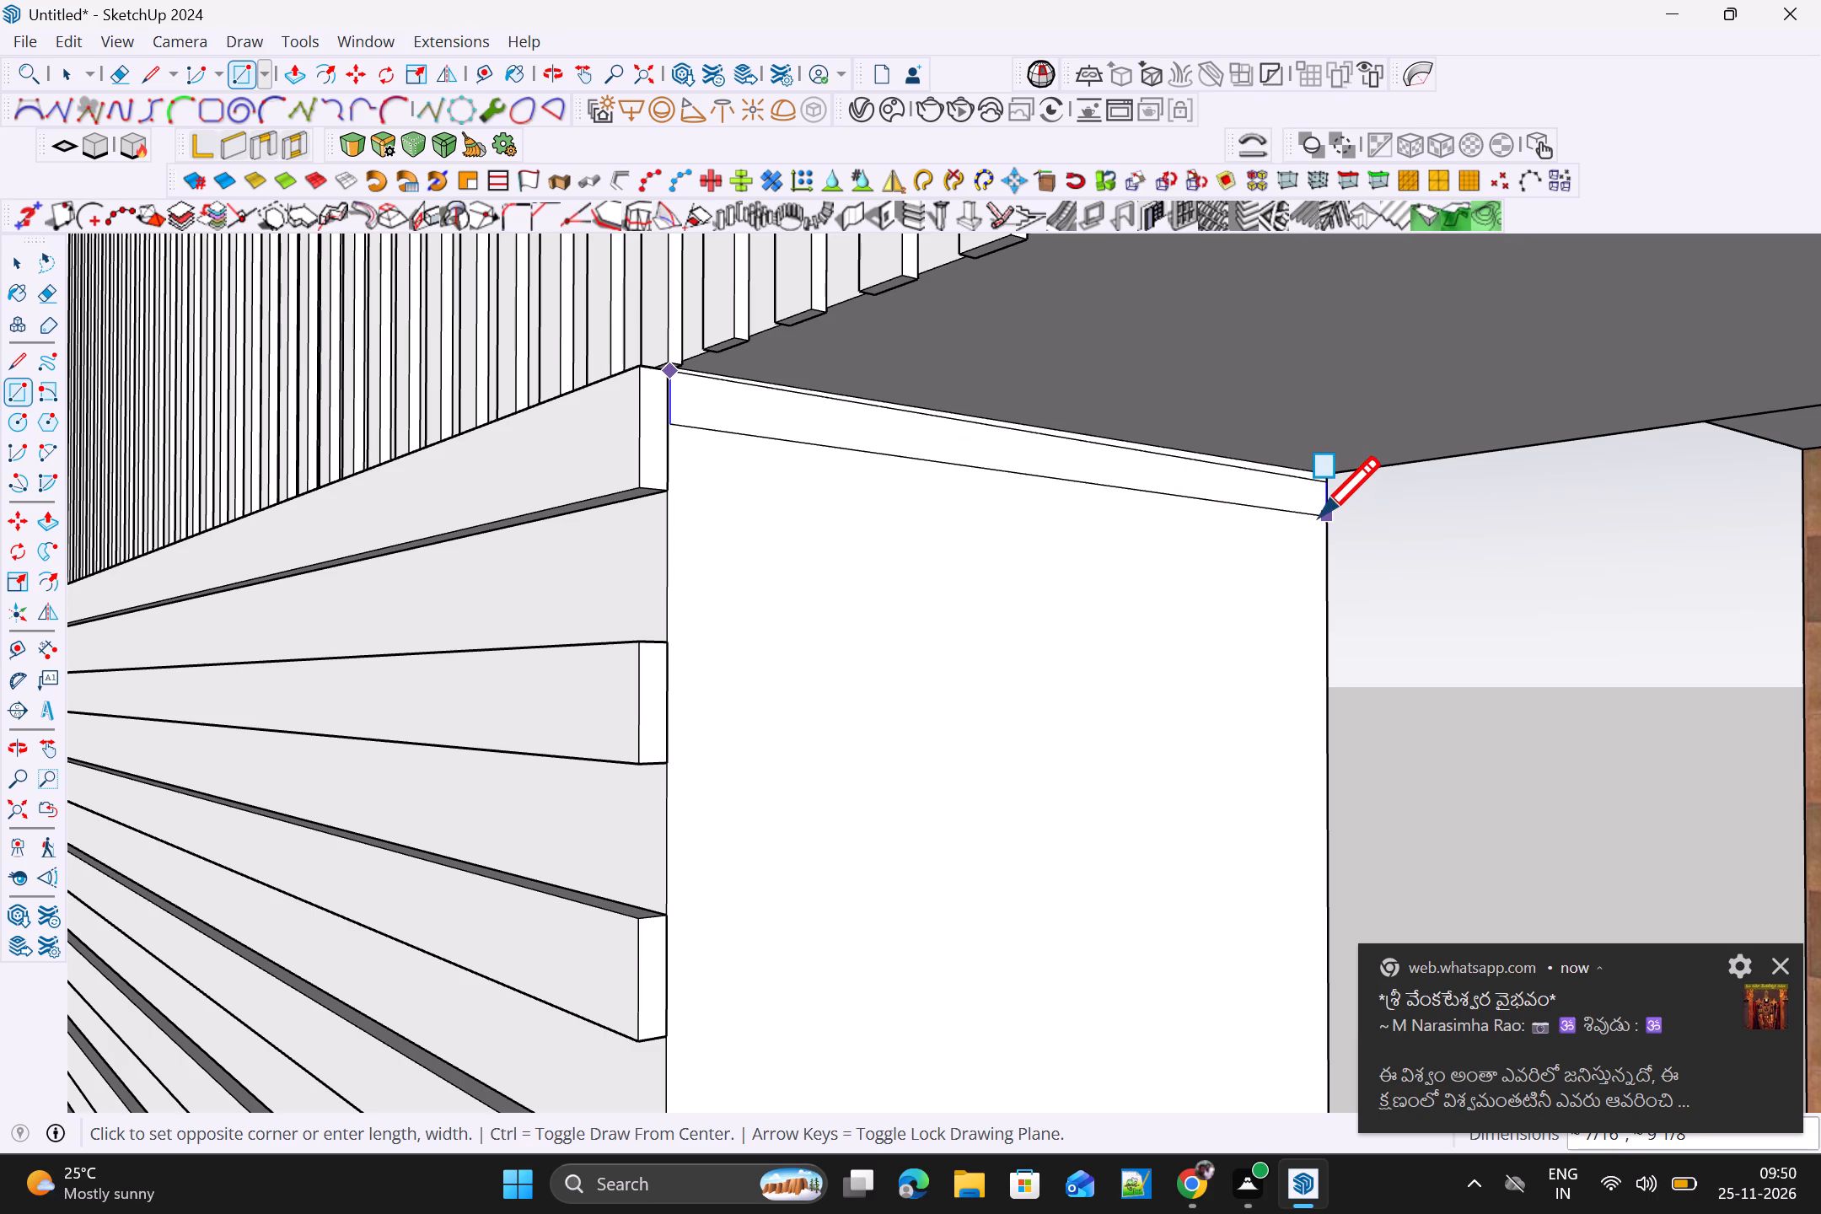
key(Escape)
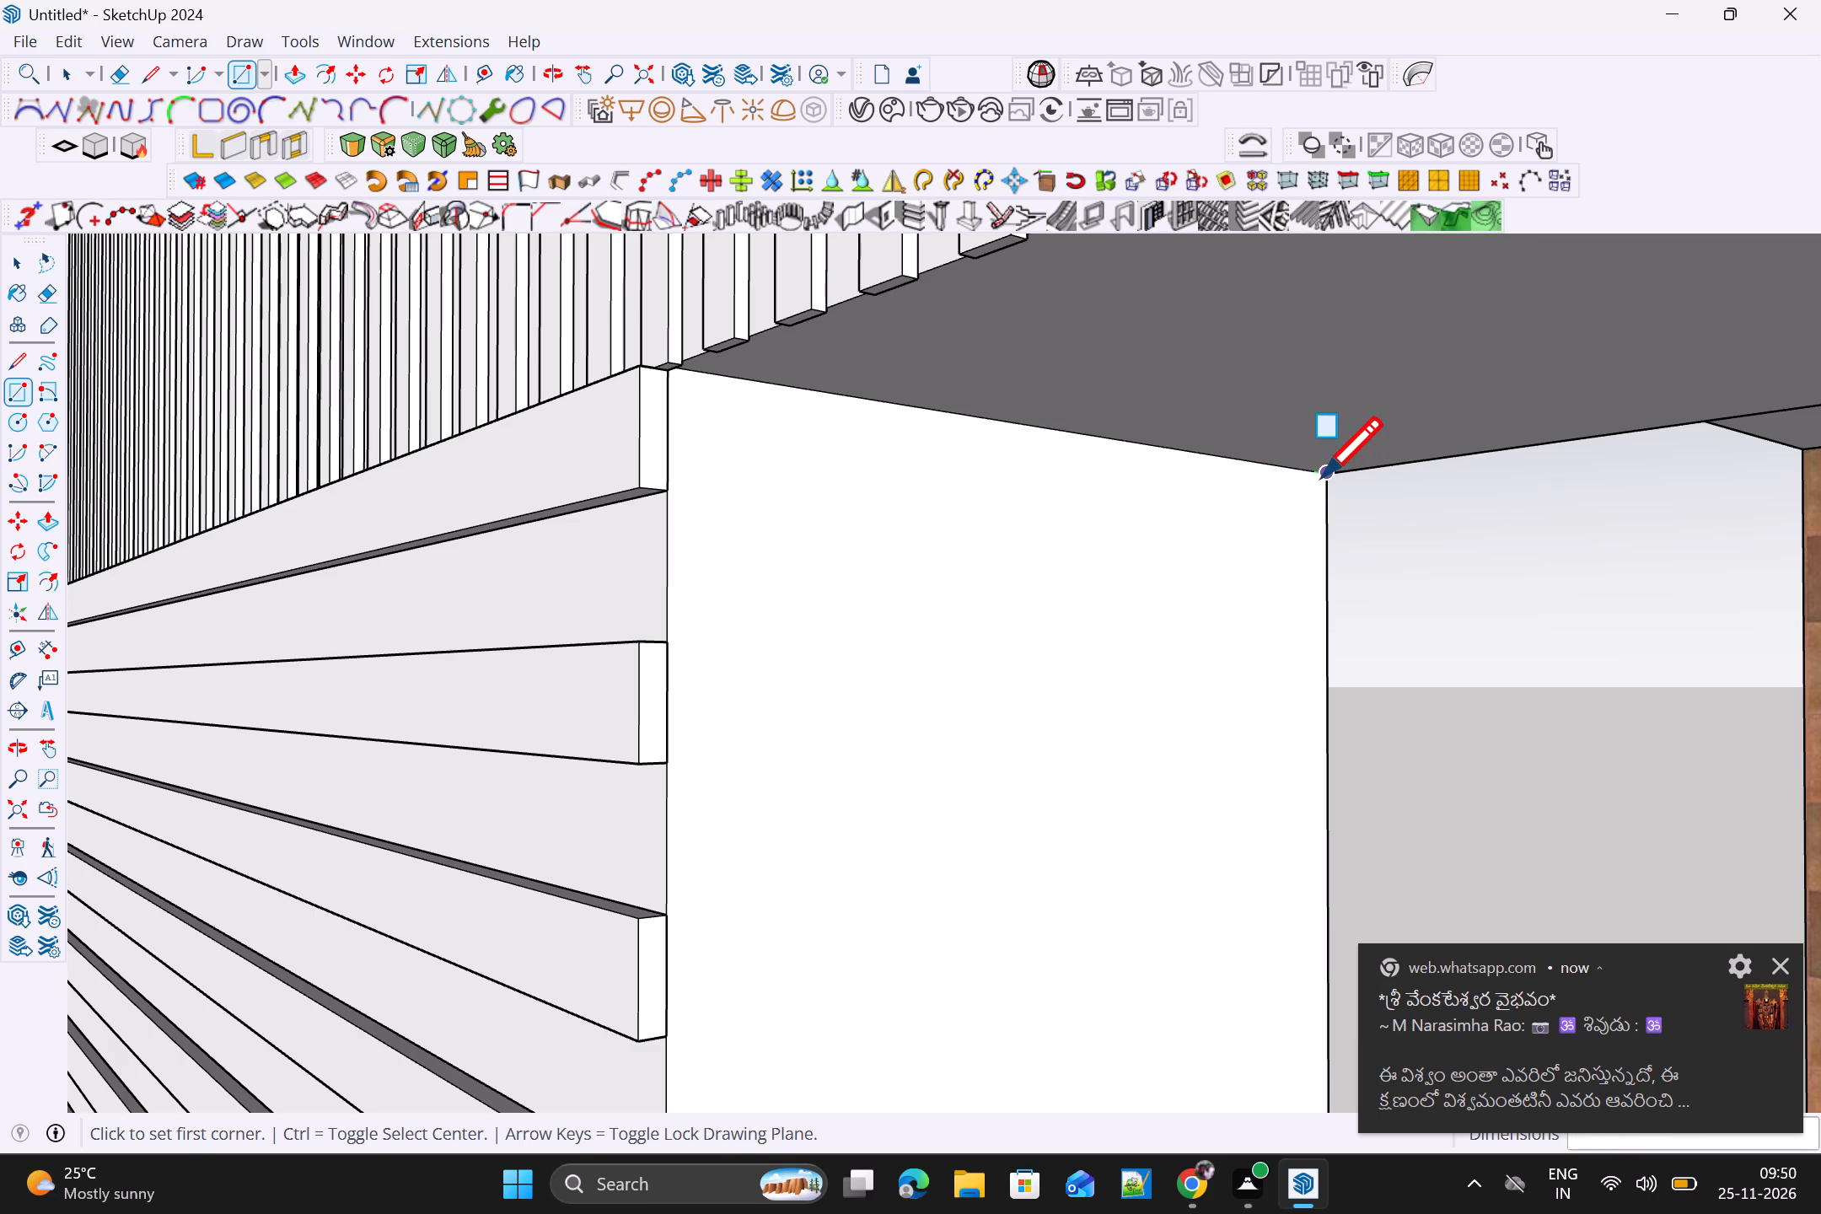
click(1328, 471)
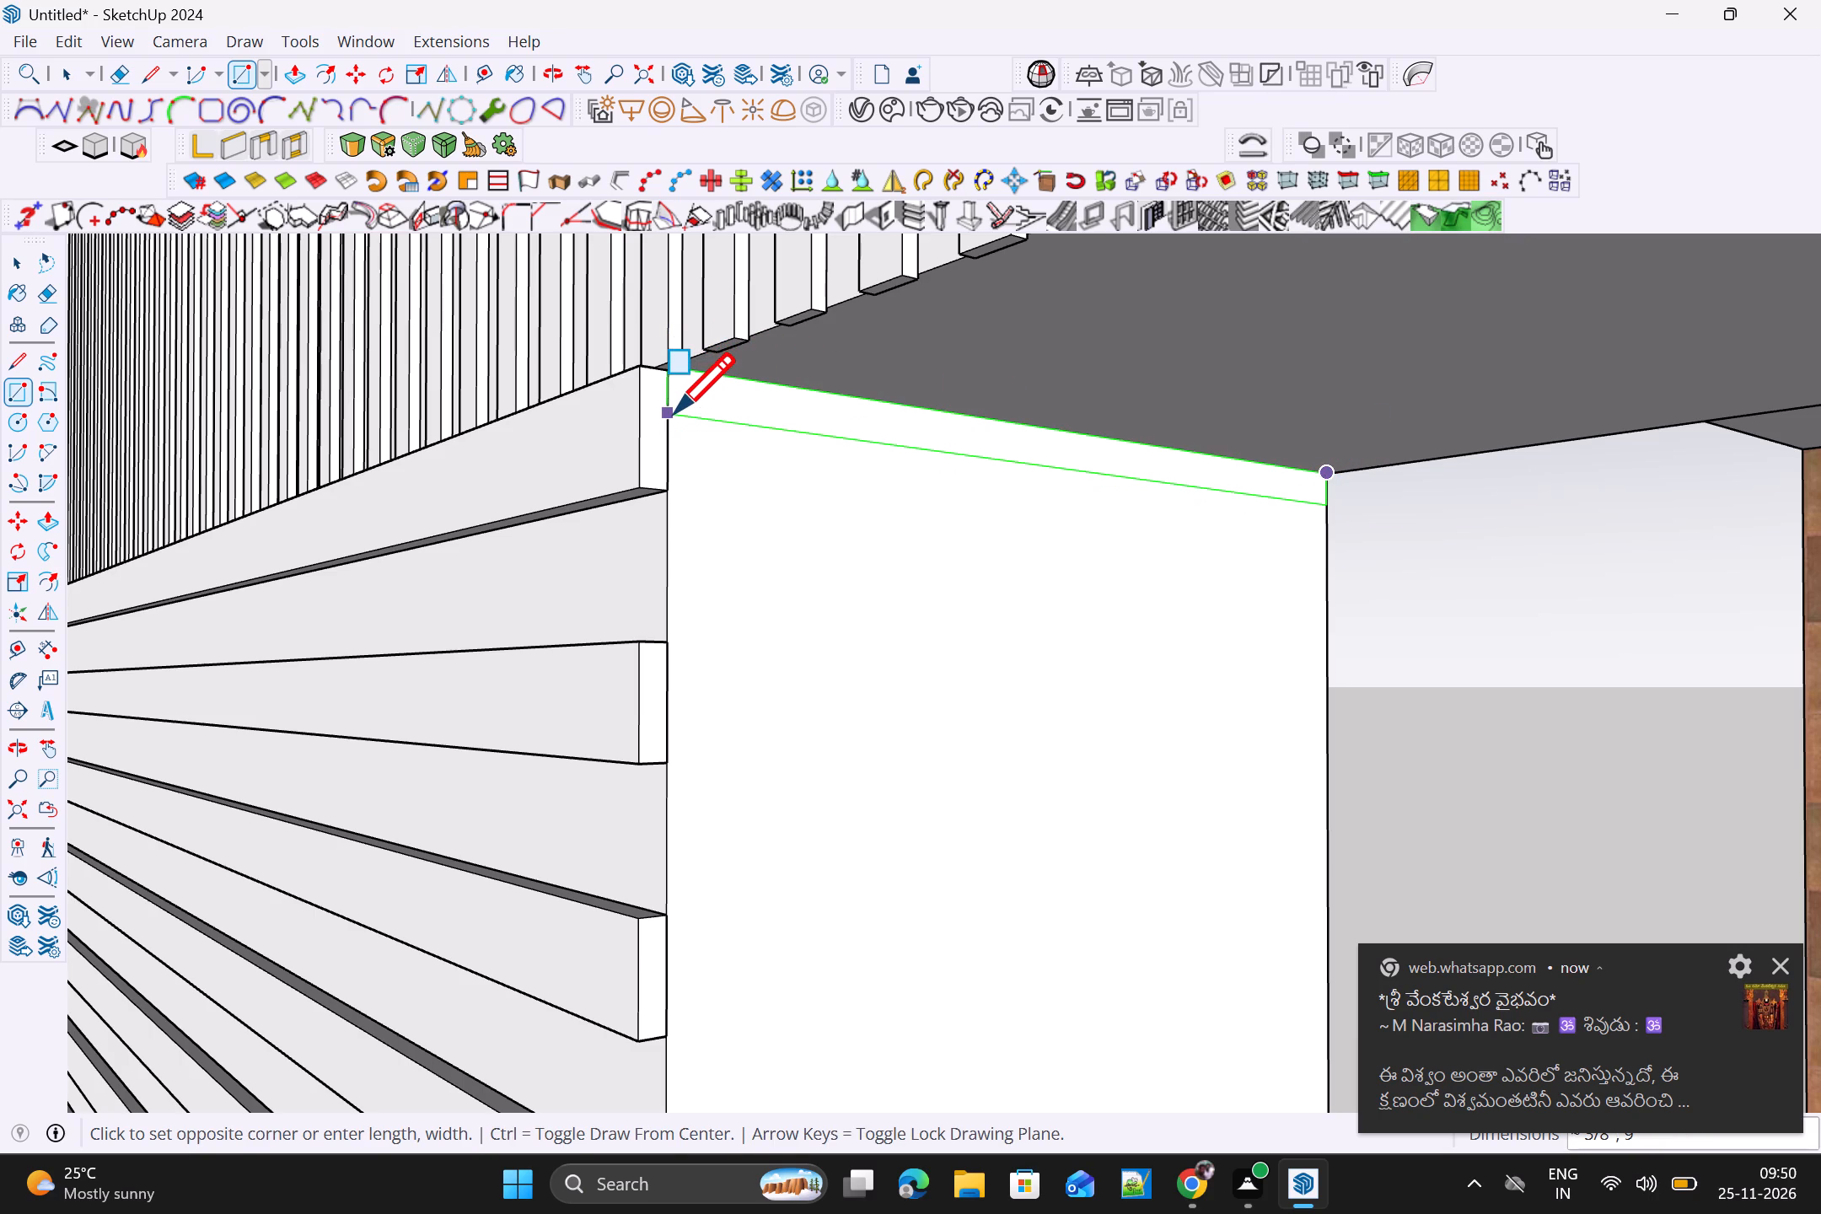
click(674, 411)
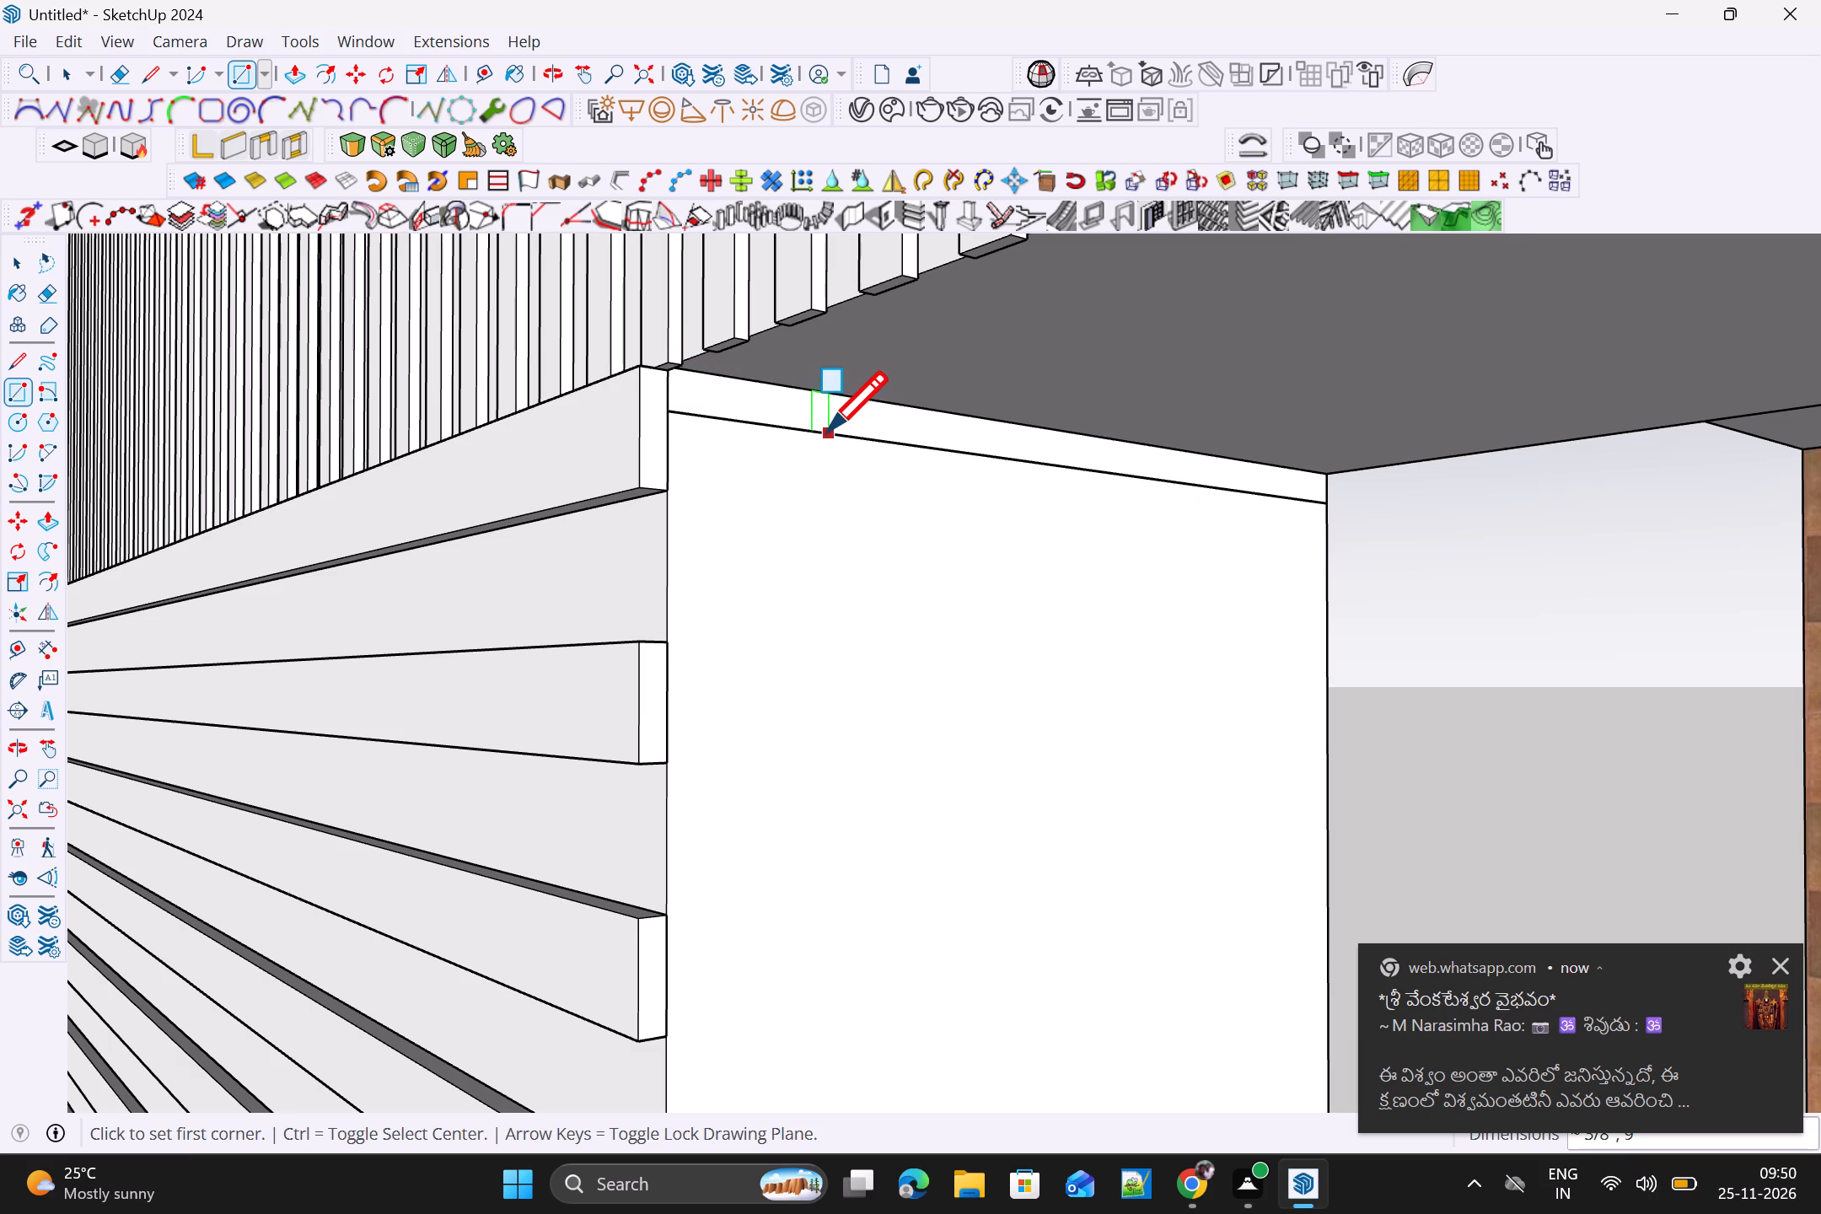
Extrude the thin rectangle slightly outward from the wall's end face with Push/Pull to form a strip.
key(p)
click(819, 403)
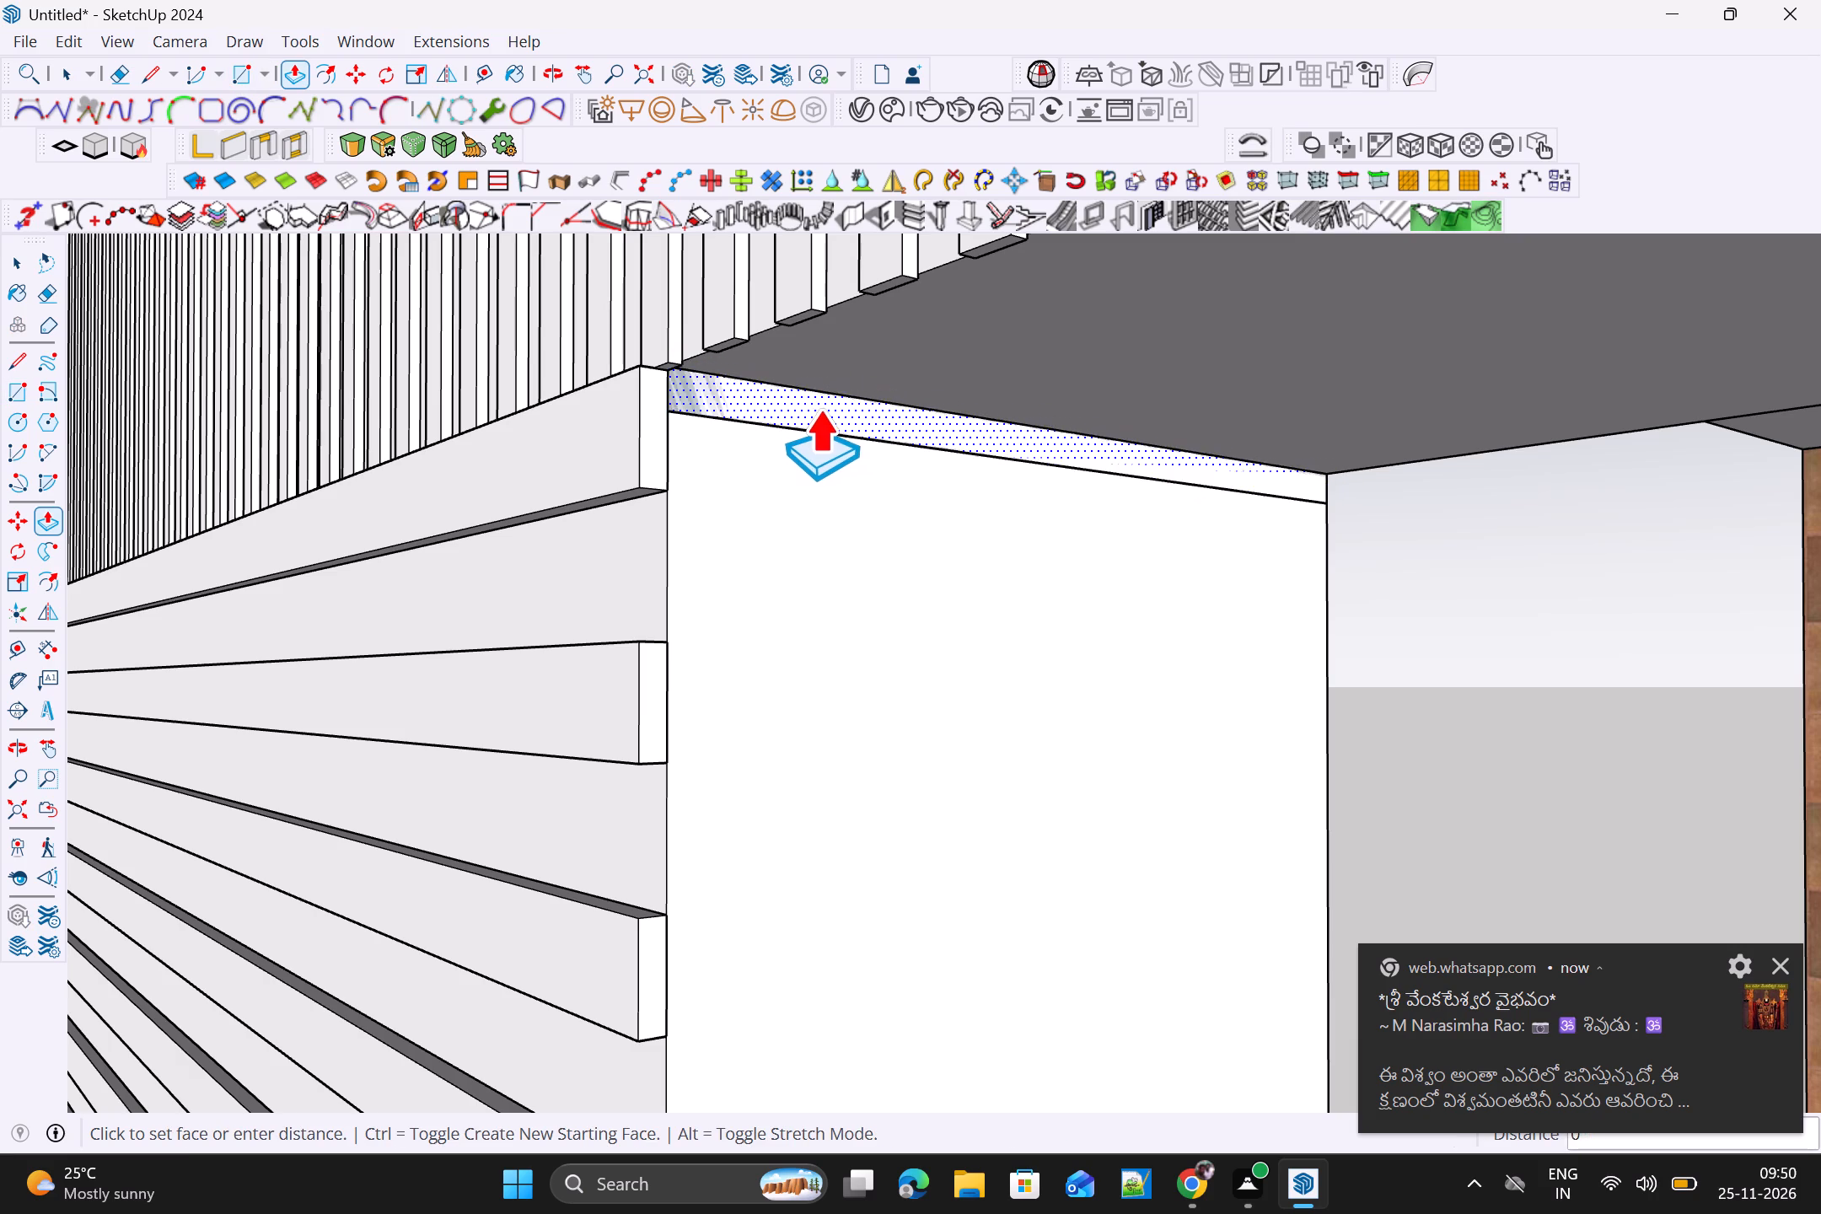
click(834, 410)
scroll(811, 431, down, 4)
Group all the faces and edges of the new strip at the top of the wall's end face.
key(space)
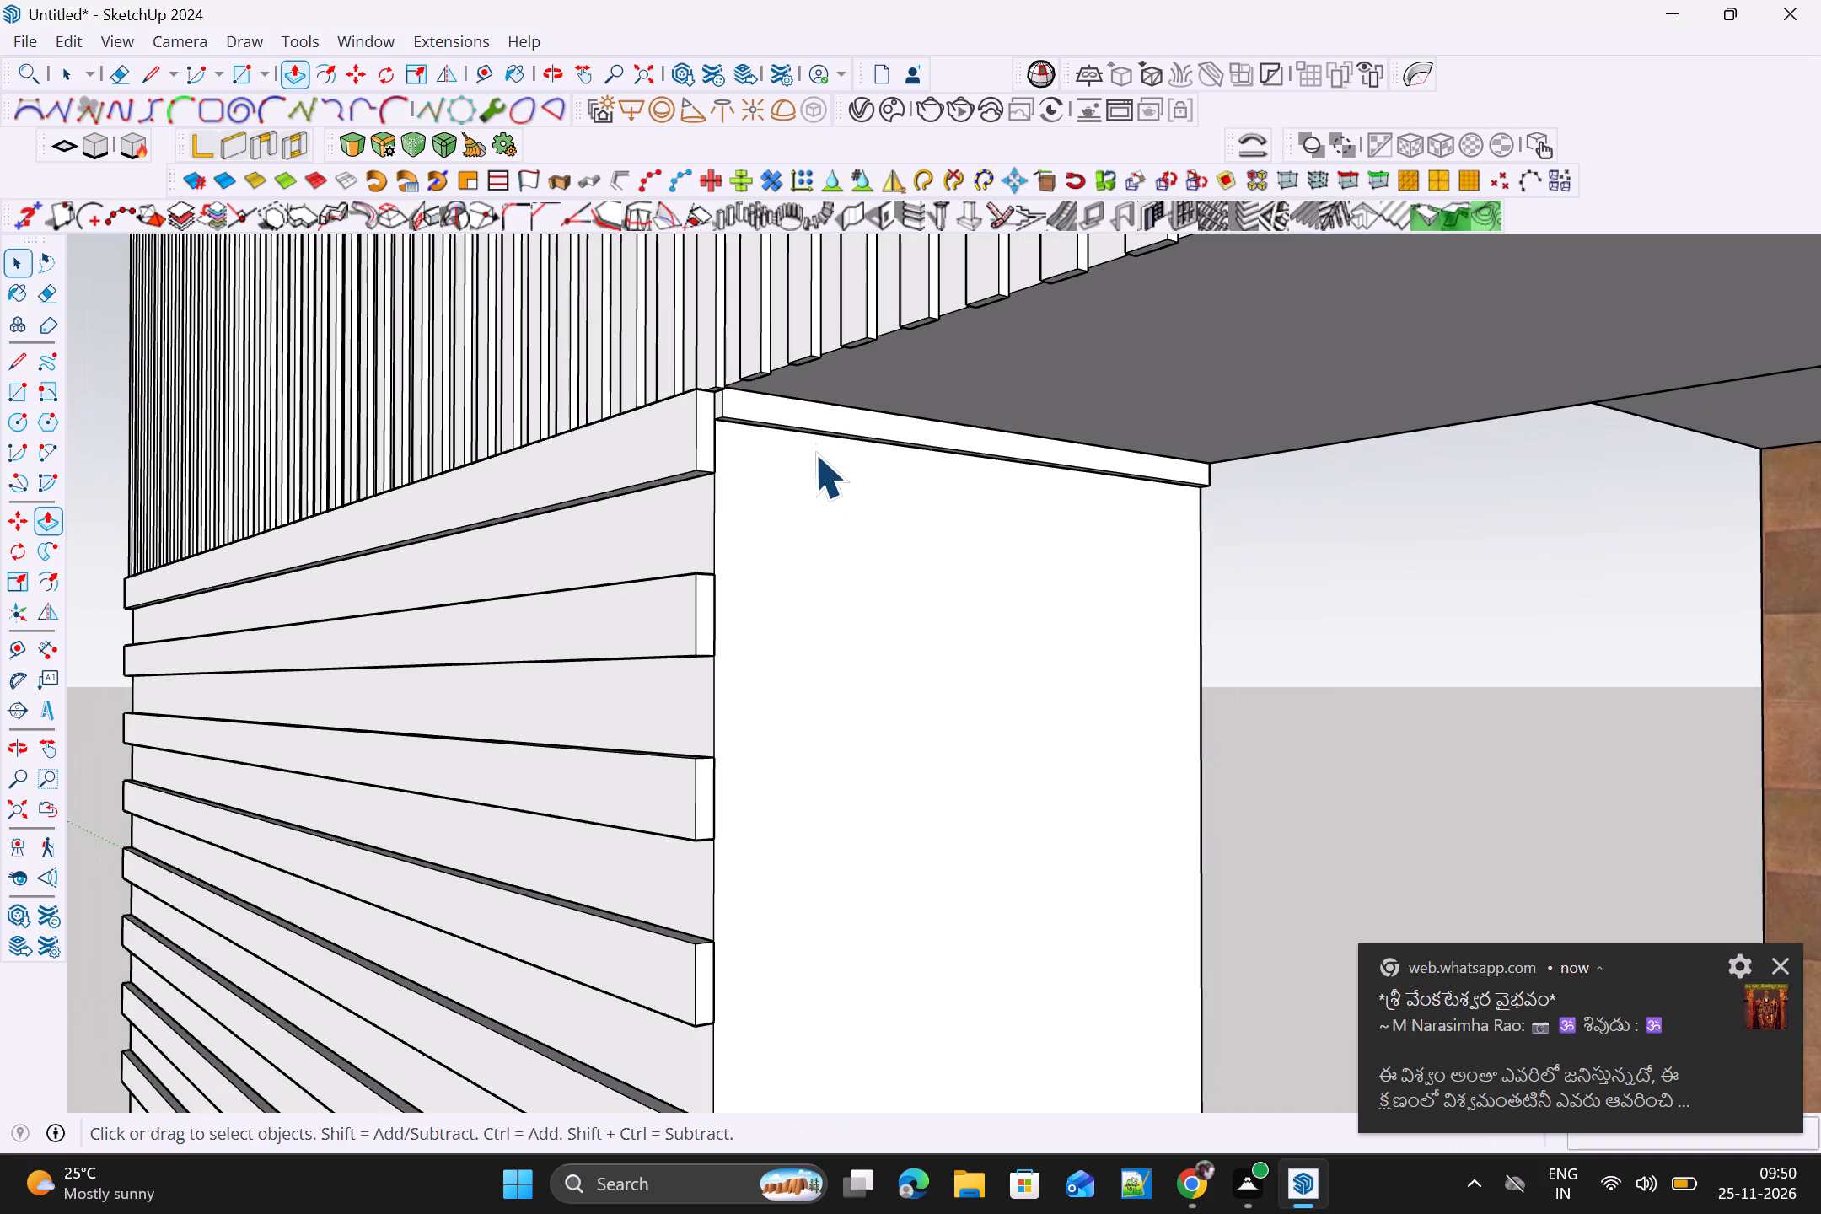
triple_click(817, 422)
click(817, 423)
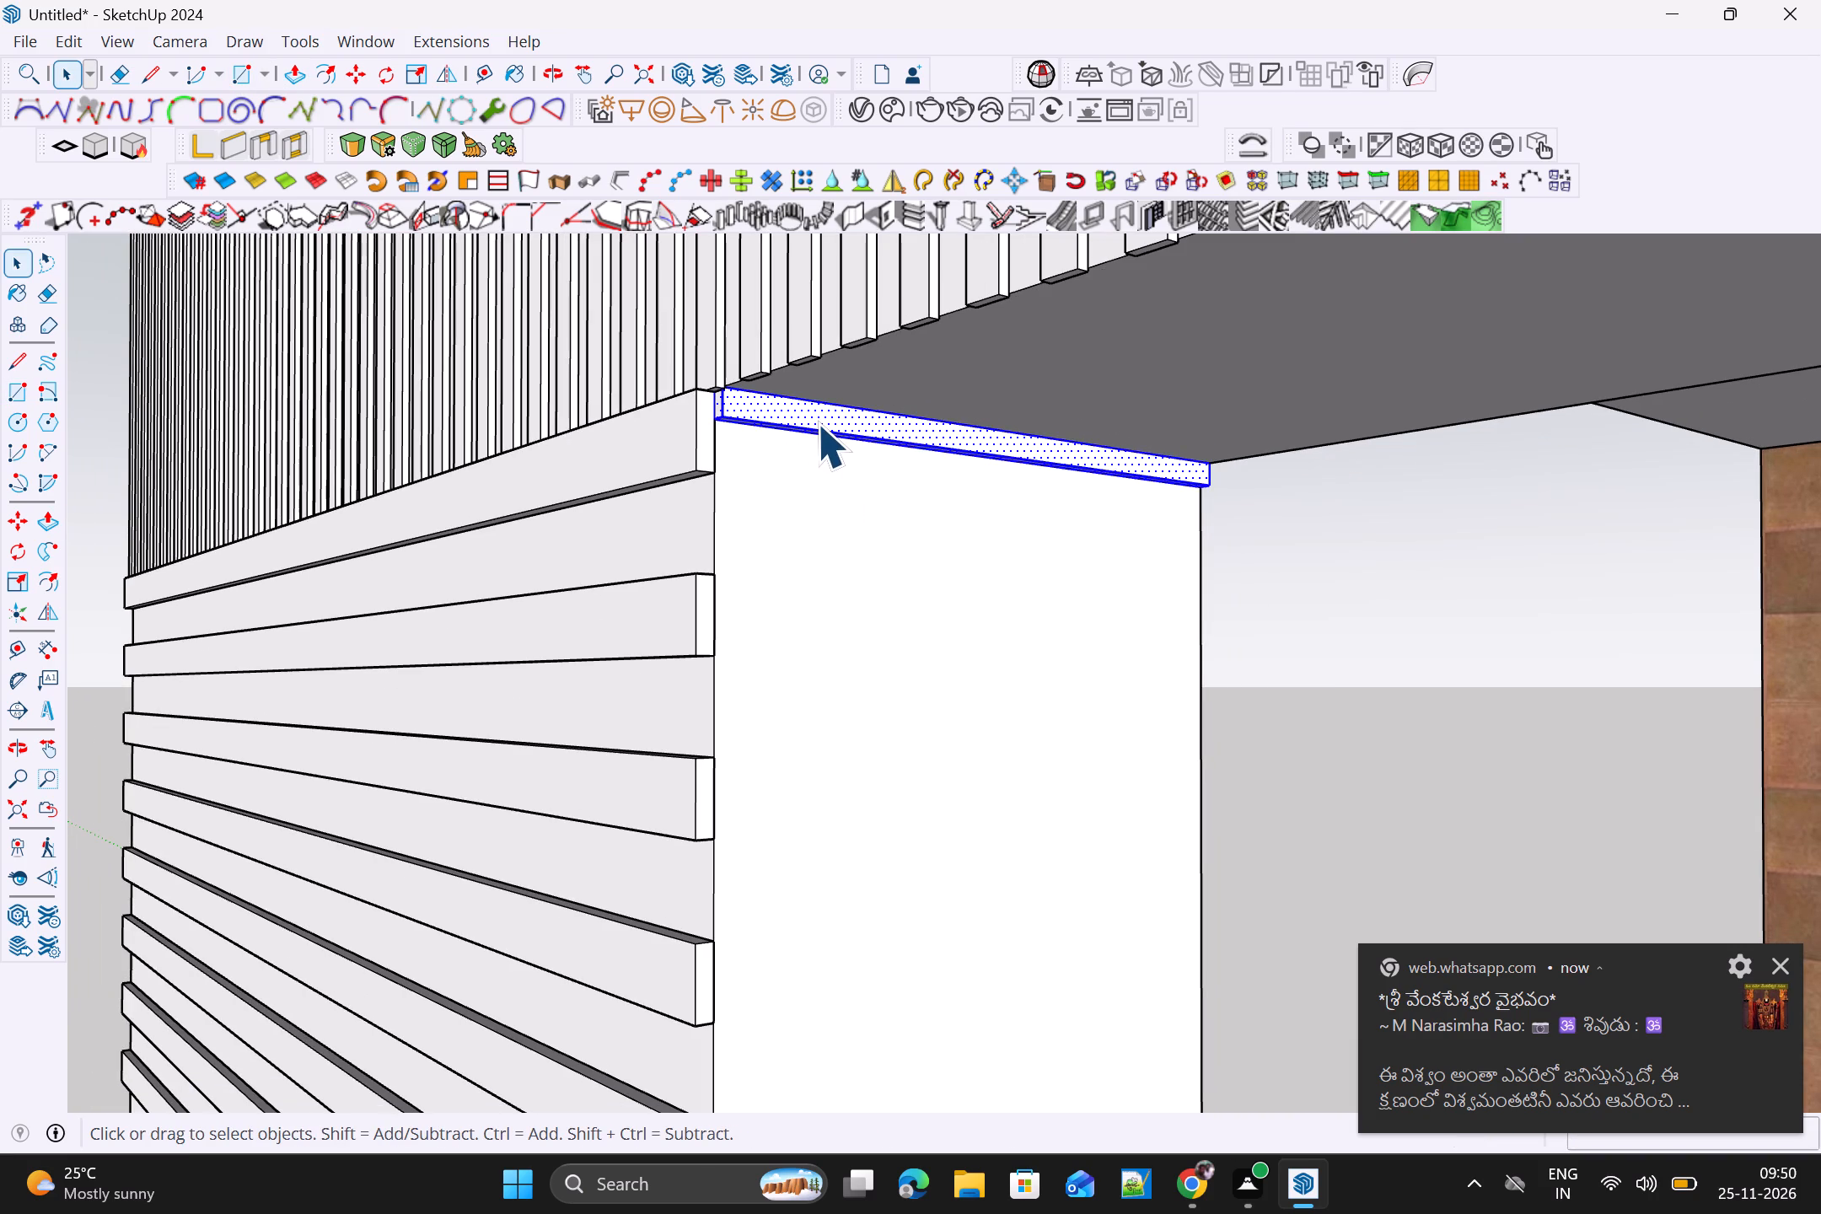
triple_click(817, 423)
click(817, 425)
right_click(817, 425)
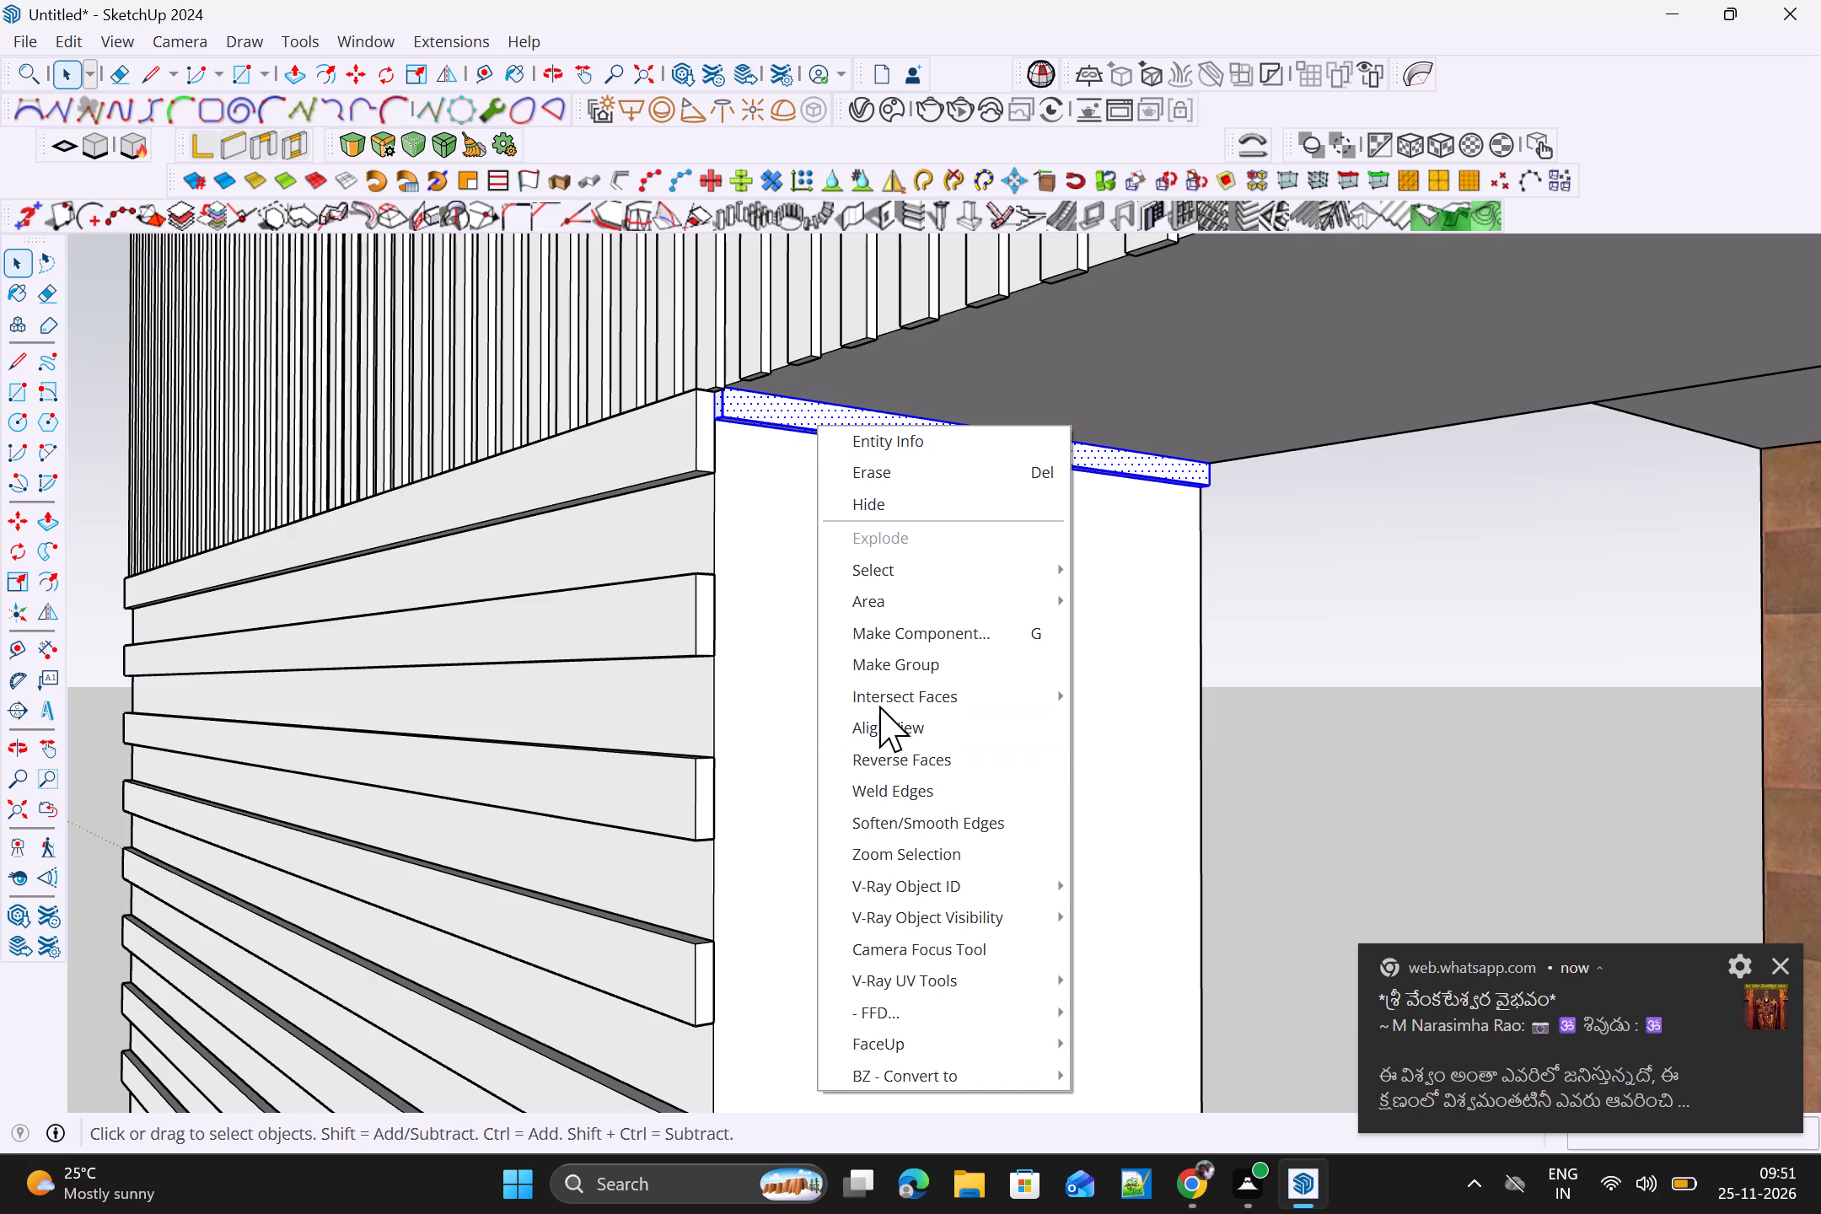
click(896, 668)
Copy the grouped strip straight down the wall's end face to its bottom corner at floor level.
middle_drag(807, 613, 1112, 717)
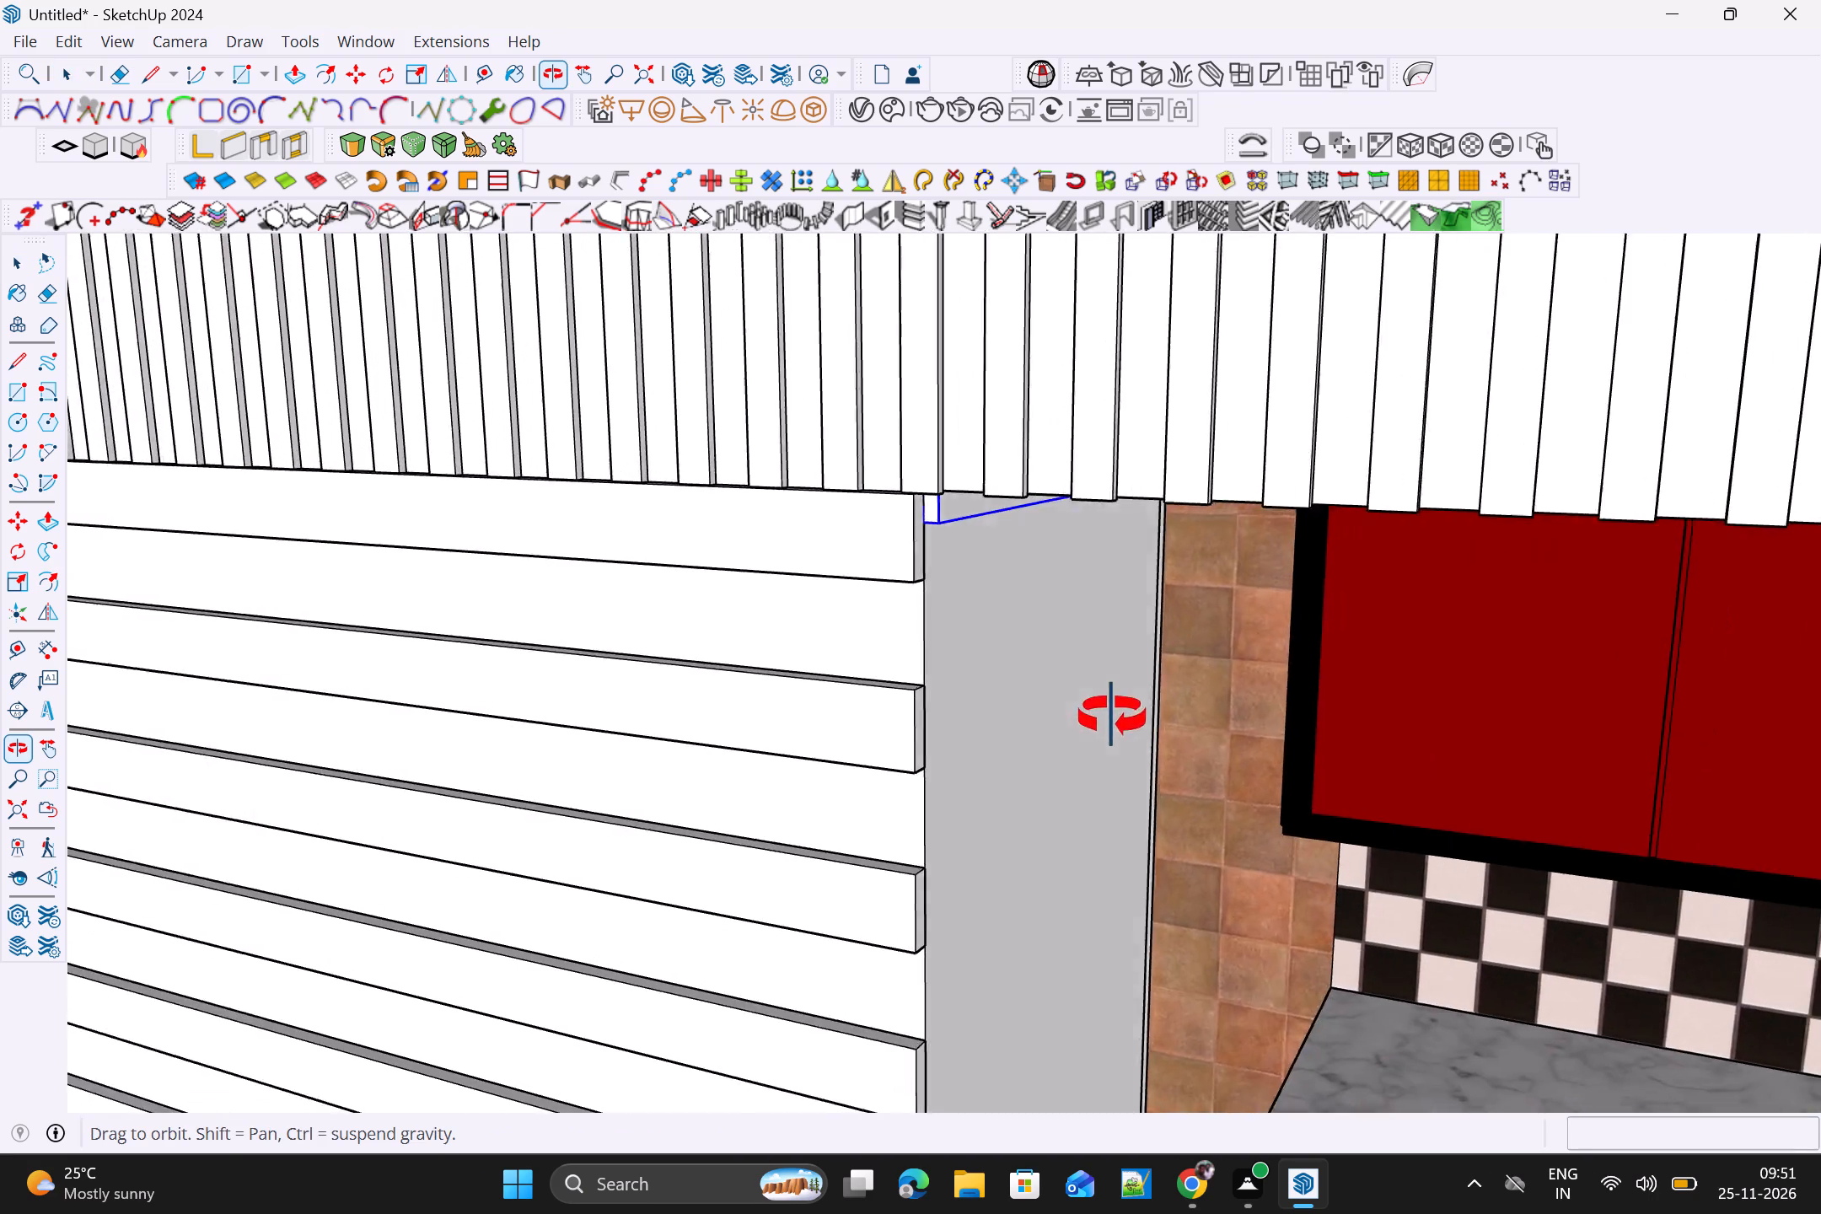
middle_drag(1112, 717, 1113, 708)
key(m)
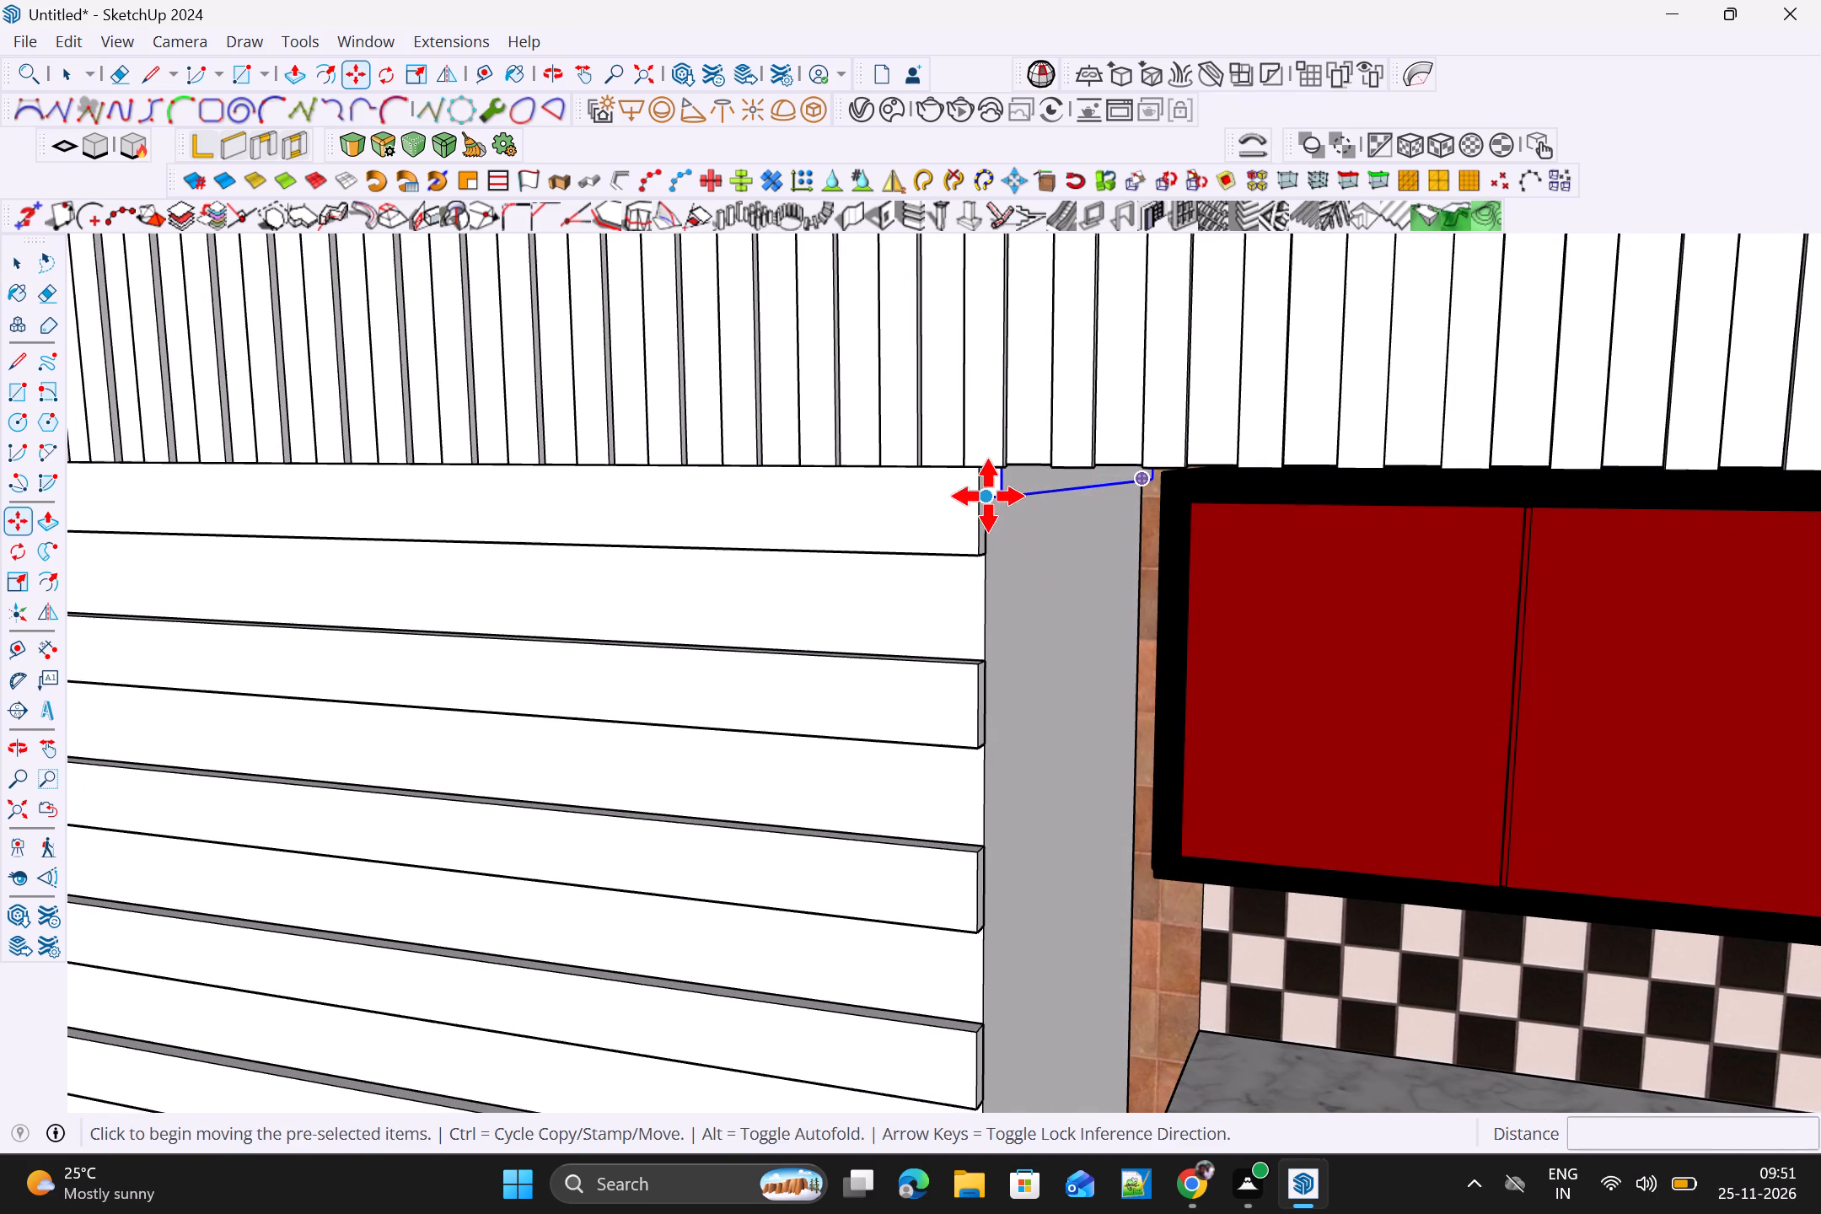
click(988, 497)
scroll(992, 696, down, 3)
scroll(978, 799, down, 5)
shift+middle_drag(1049, 946, 1081, 19)
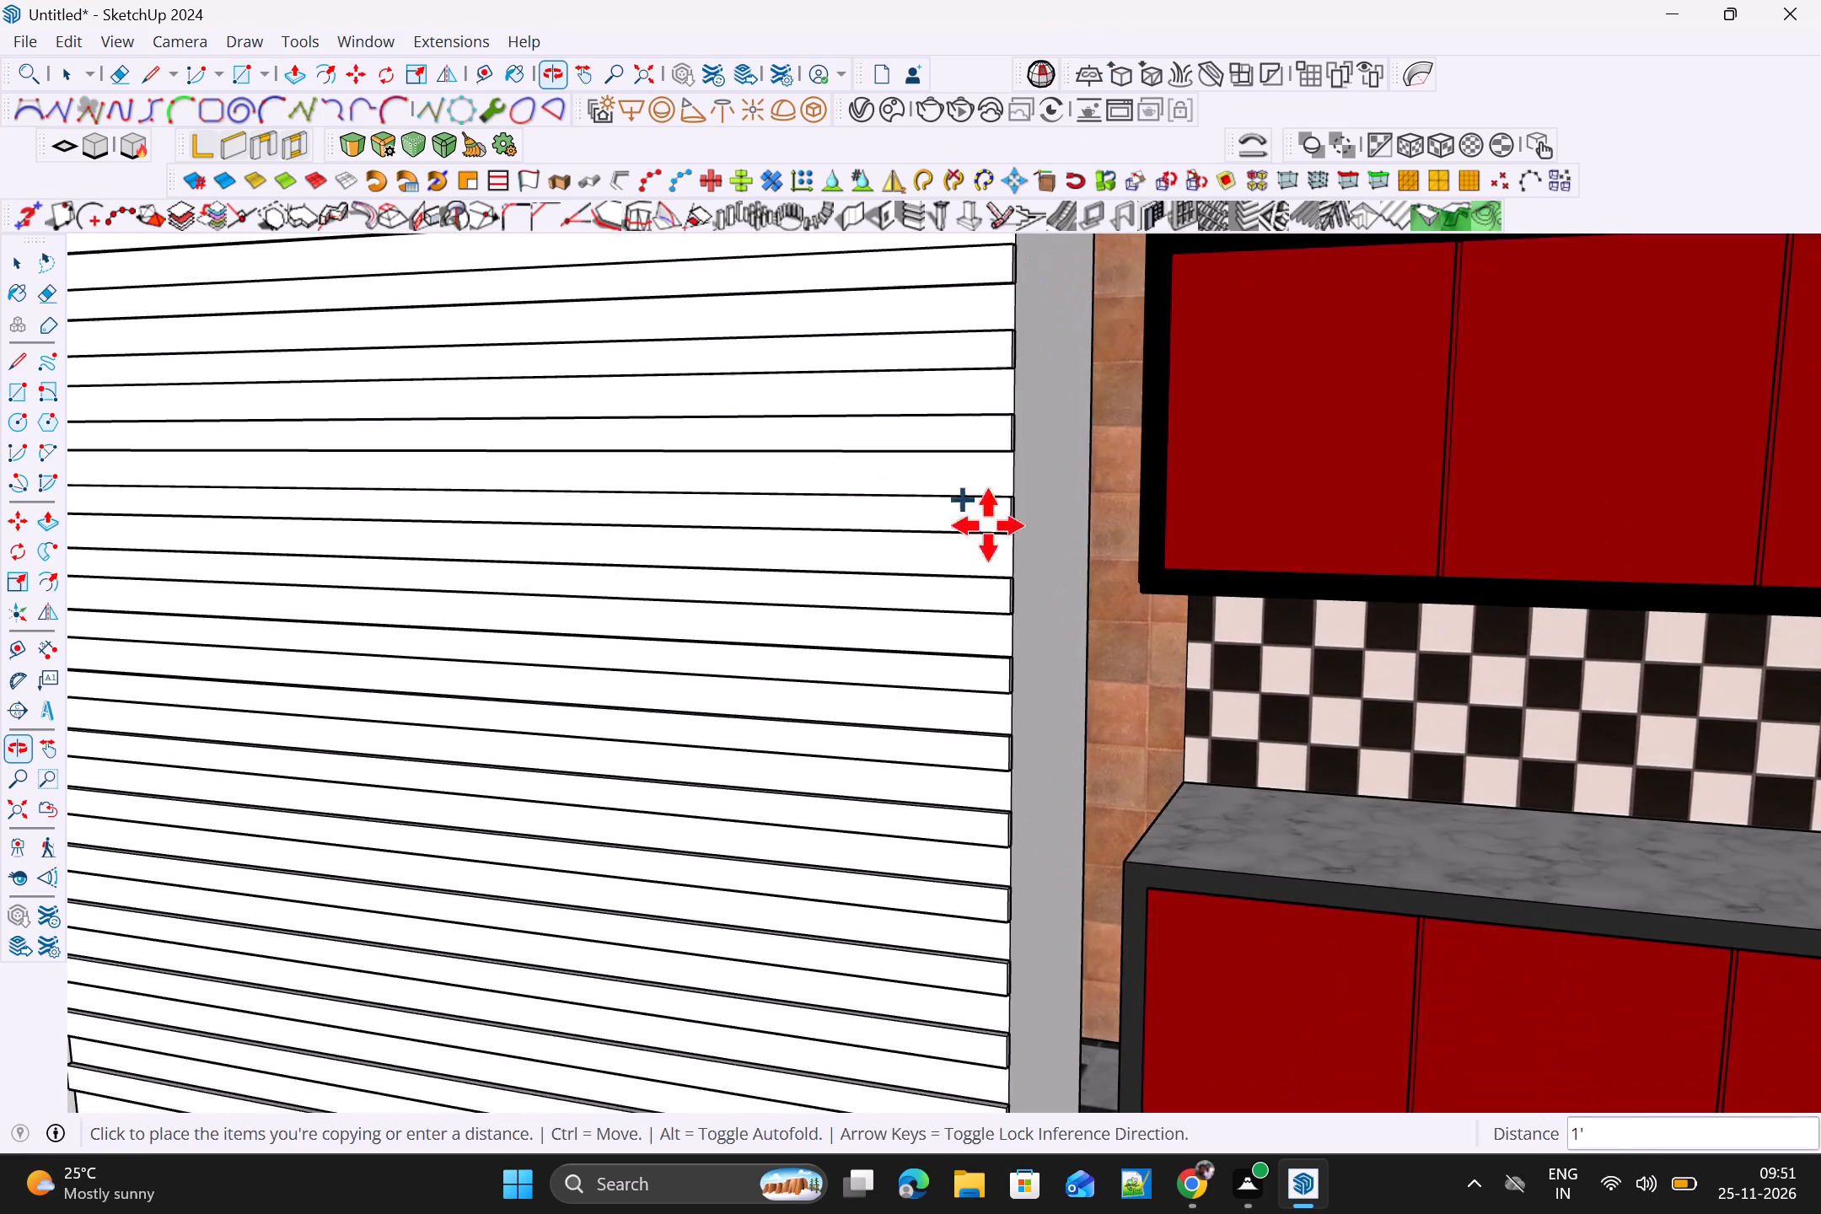
scroll(1096, 1006, down, 4)
shift+middle_drag(1104, 1025, 1100, 456)
scroll(1081, 509, up, 4)
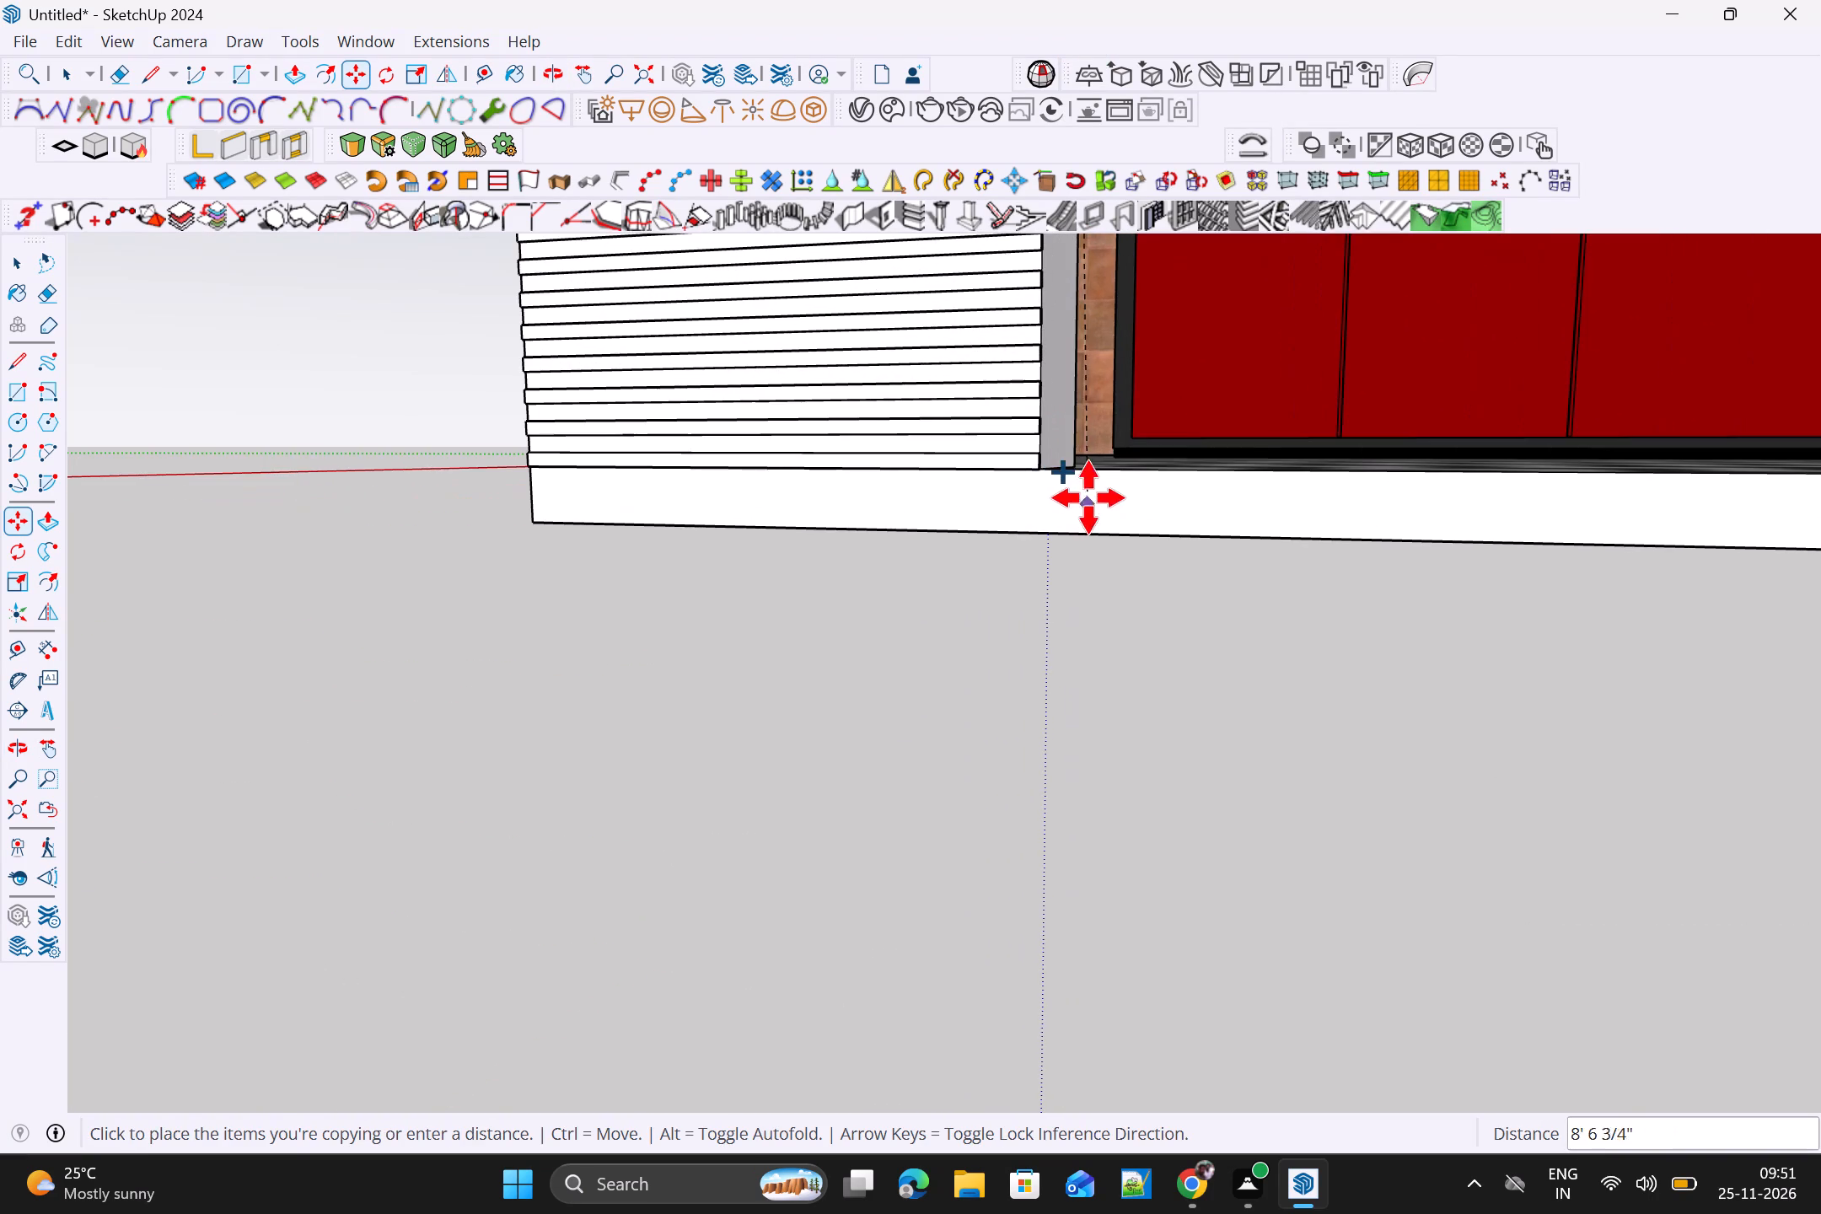
middle_drag(1084, 541, 1059, 624)
scroll(1104, 484, up, 8)
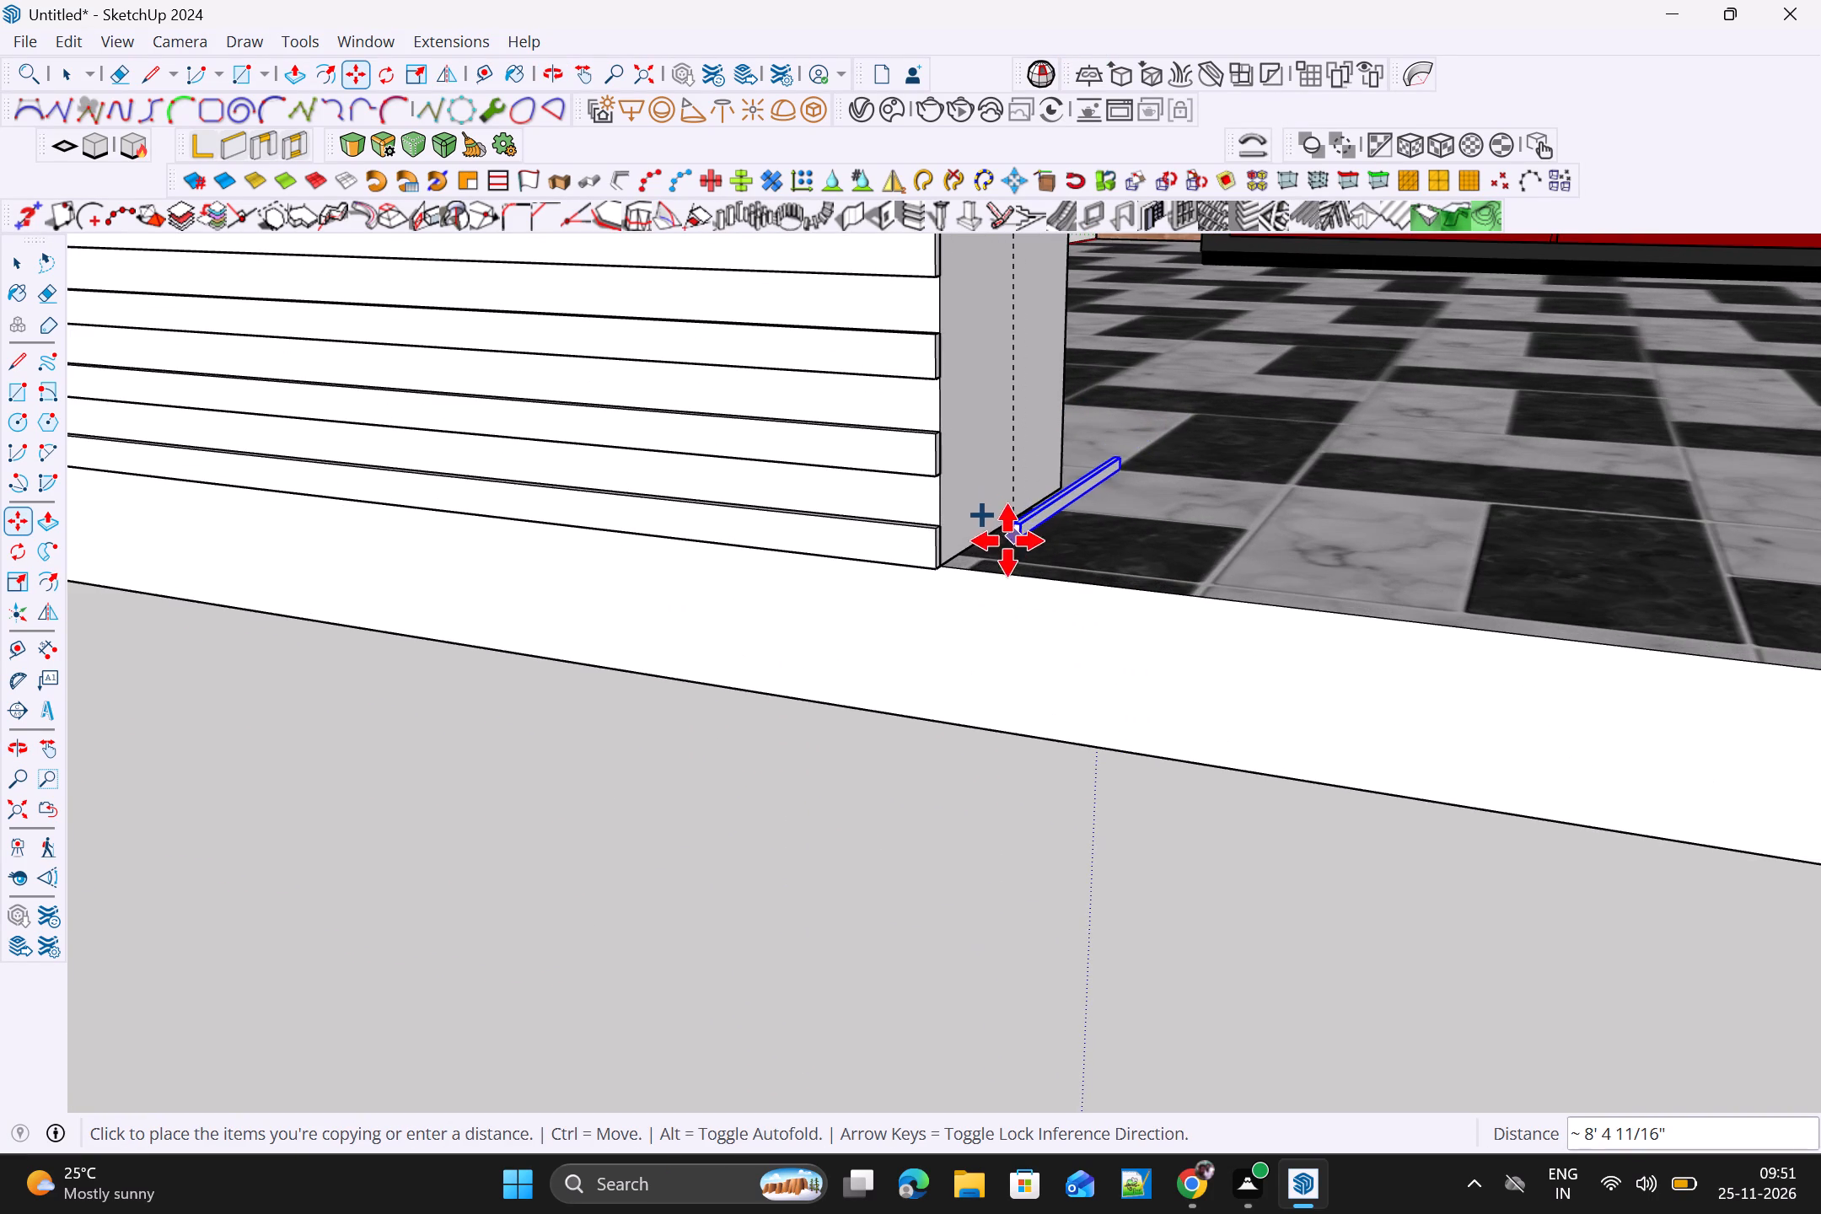
click(951, 560)
Fill the space between the top and bottom strips on the wall's end face with evenly spaced copies, dividing by 150.
scroll(1087, 545, down, 3)
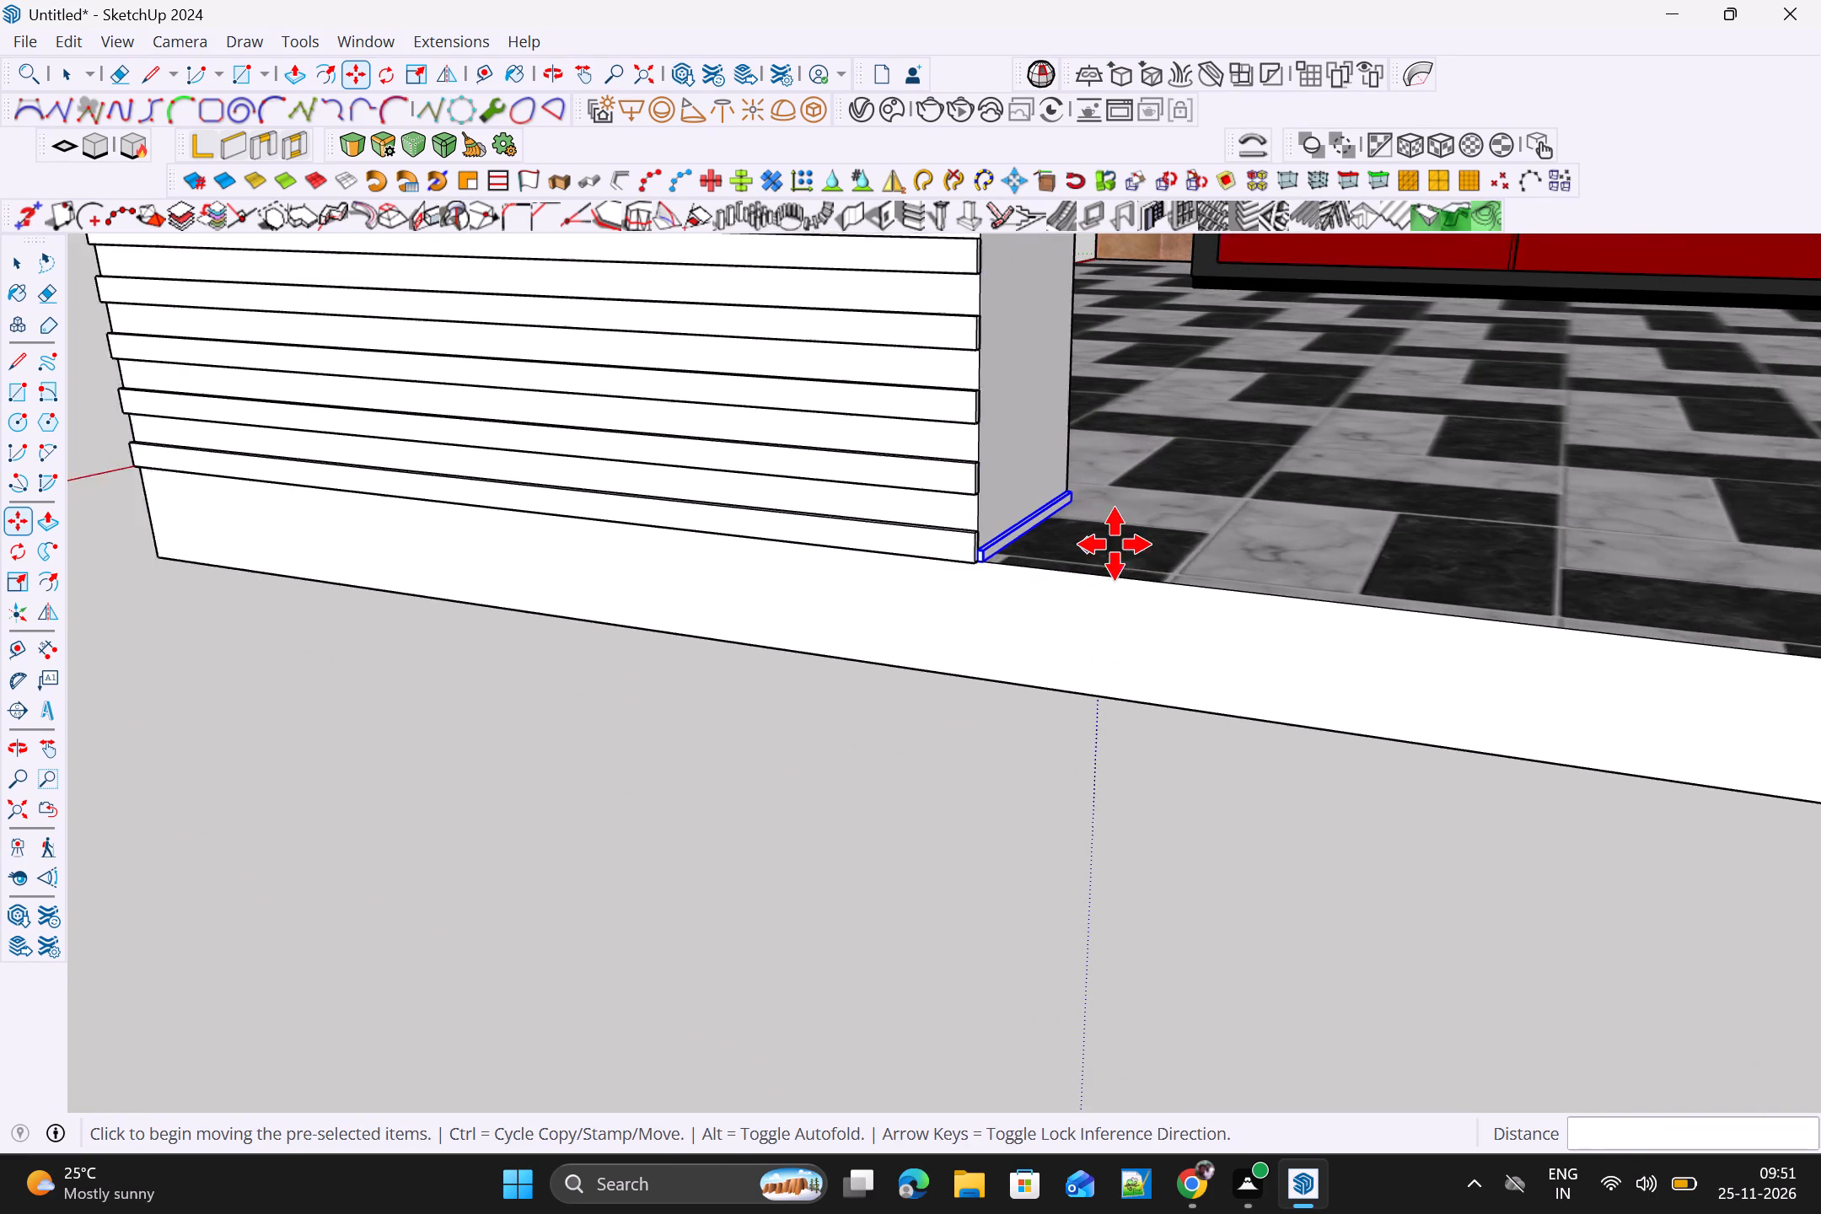
scroll(1115, 544, down, 10)
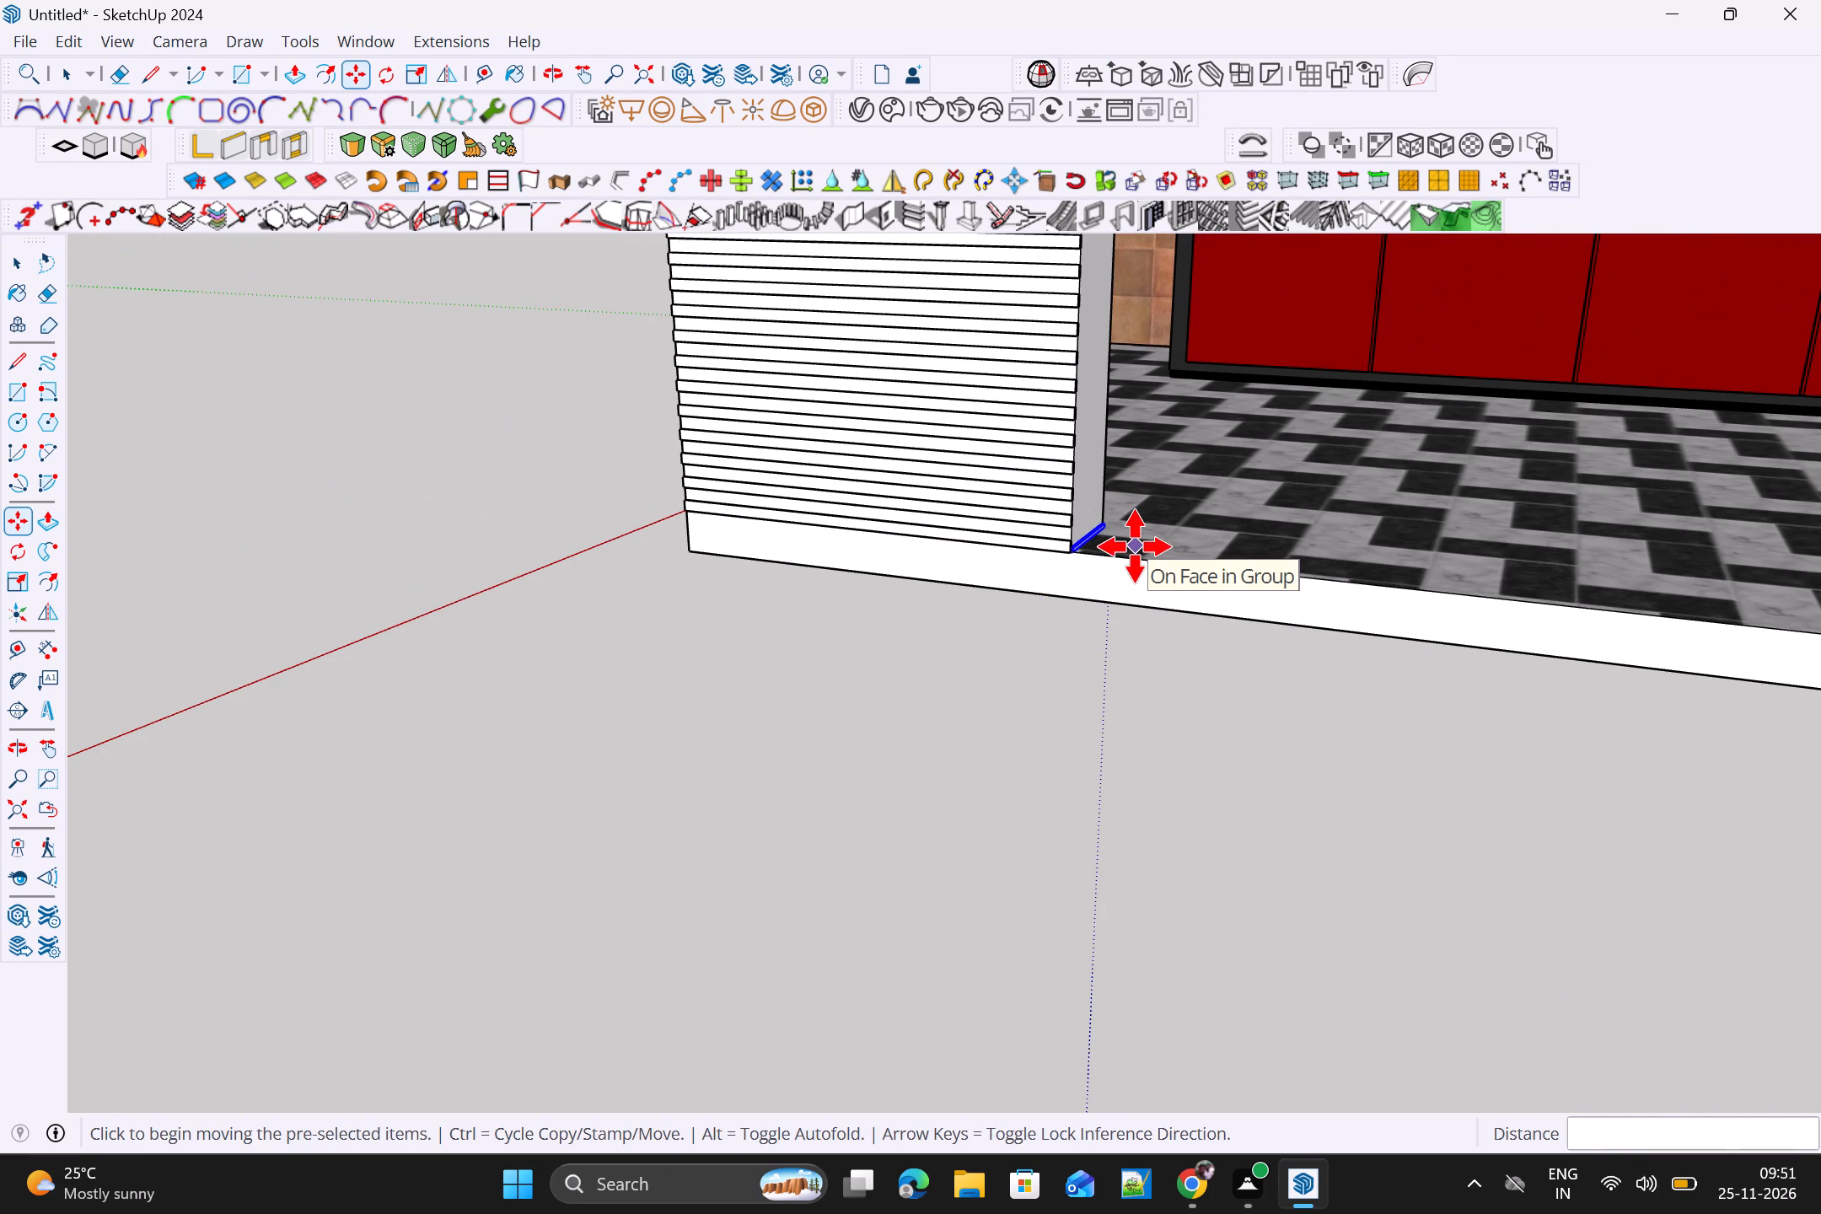
text(150)
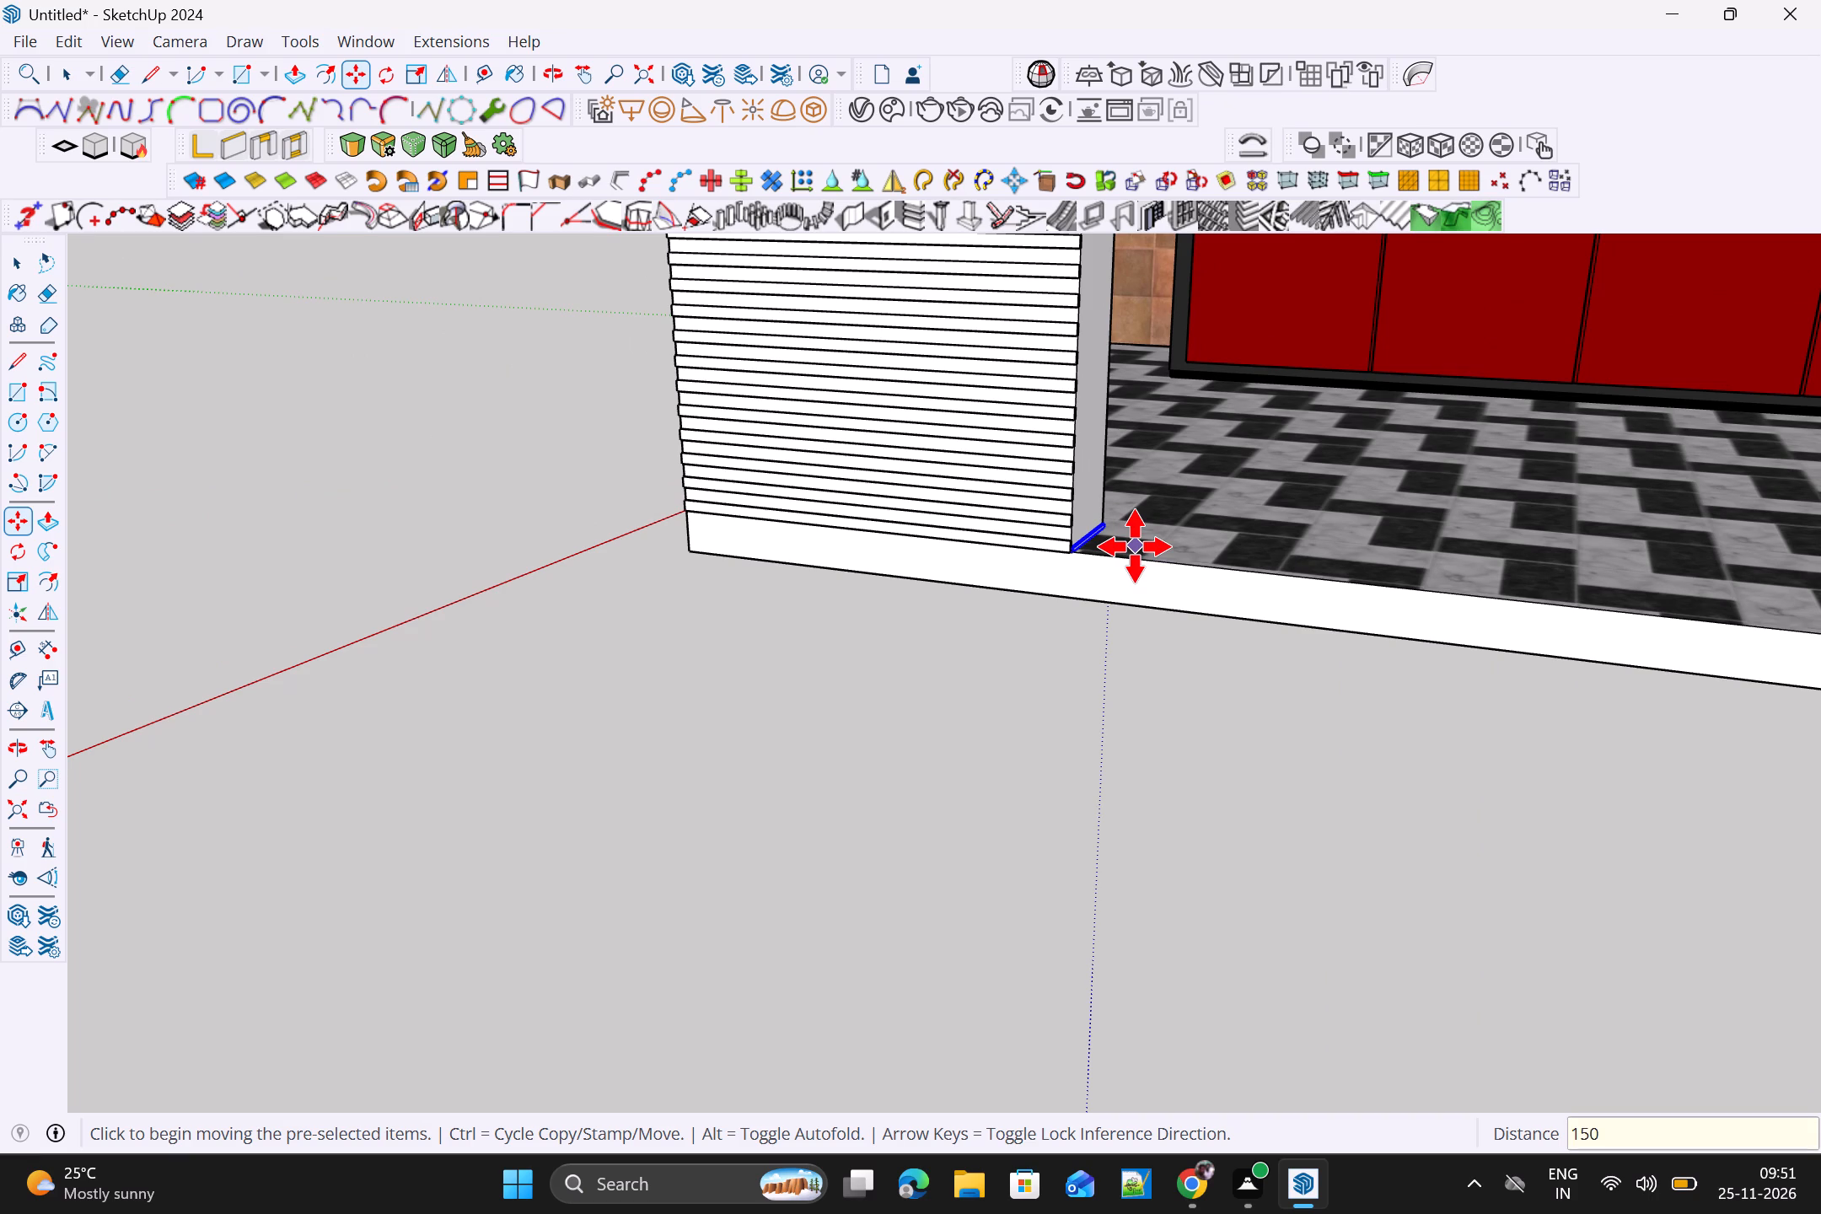
key(slash)
key(Return)
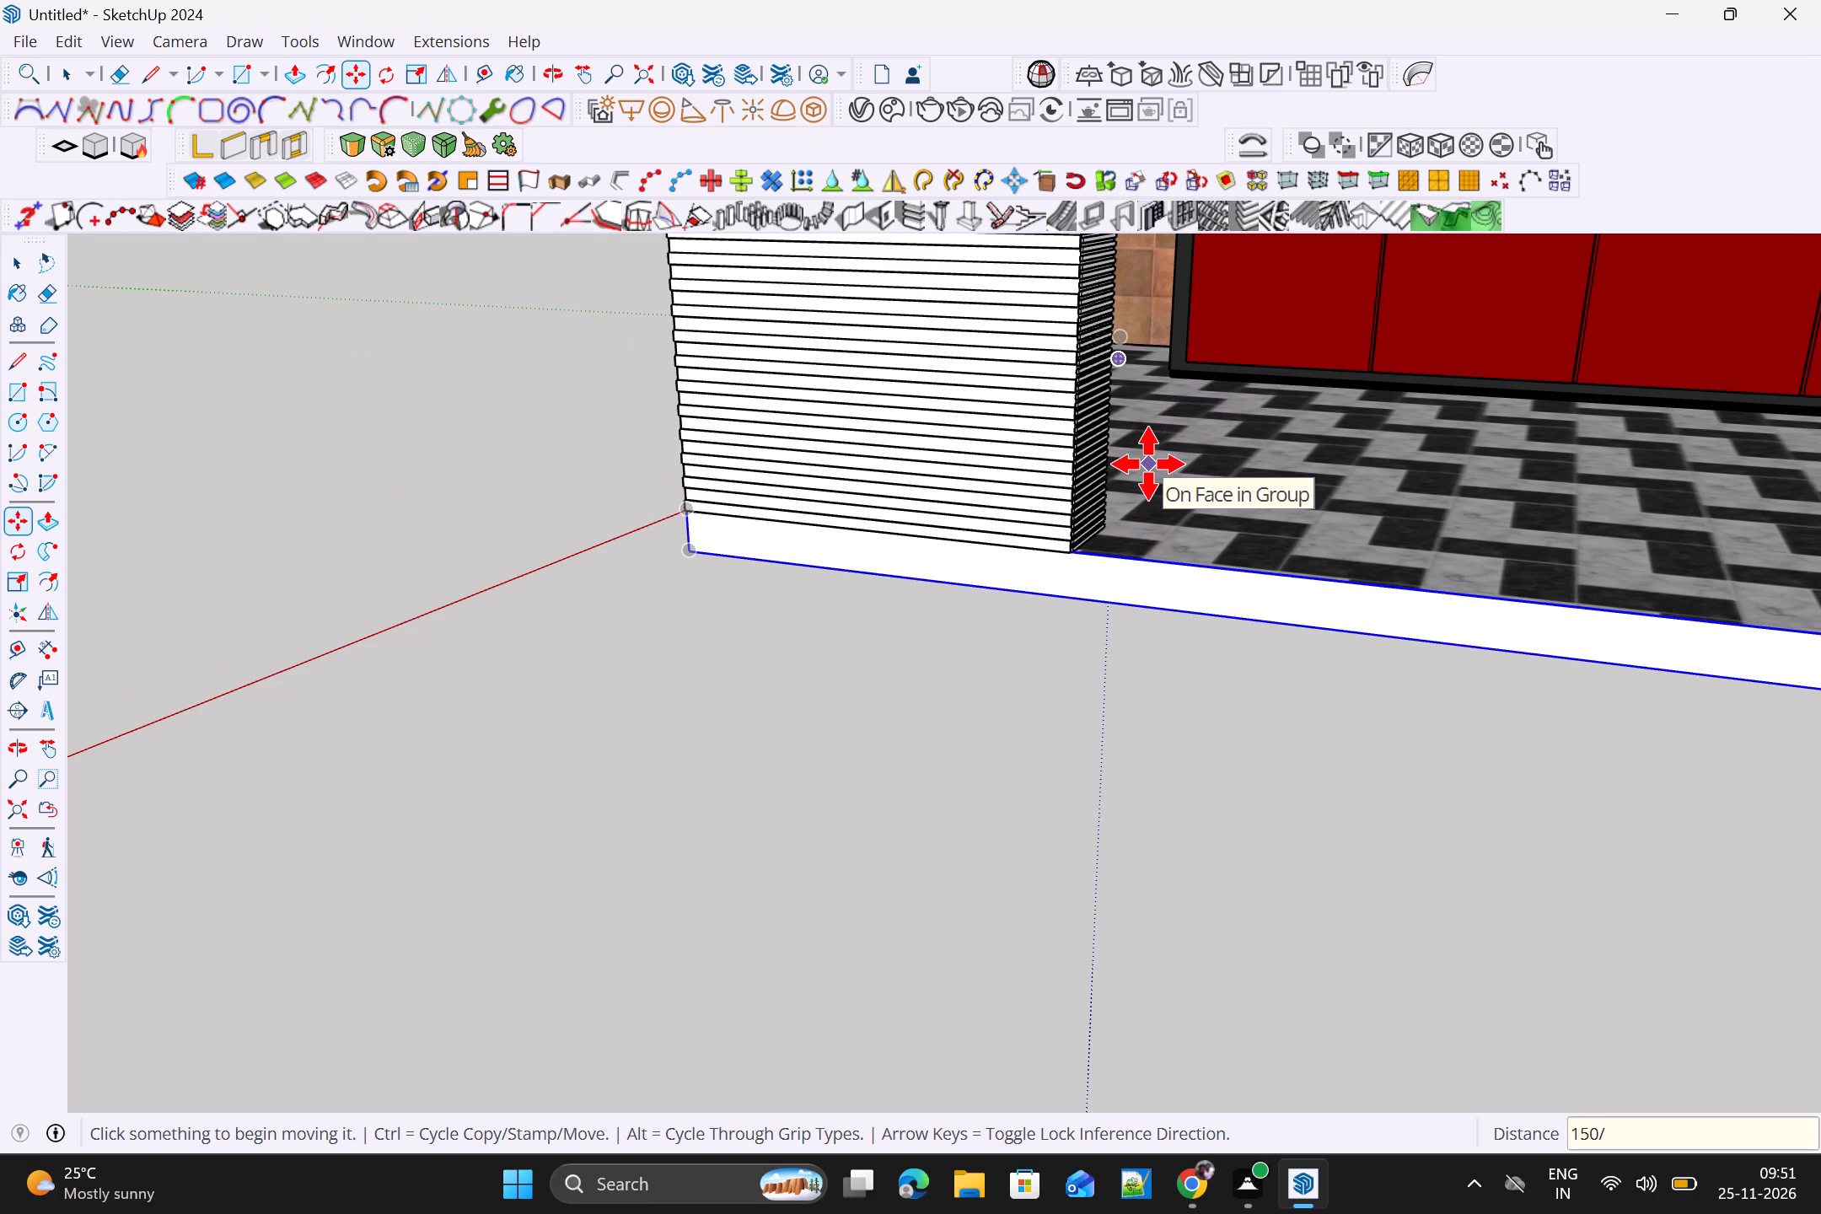
Examine the strip cladding on the wall's end face and its corner with the front strips from below.
scroll(1141, 463, down, 14)
middle_drag(1433, 399, 1347, 210)
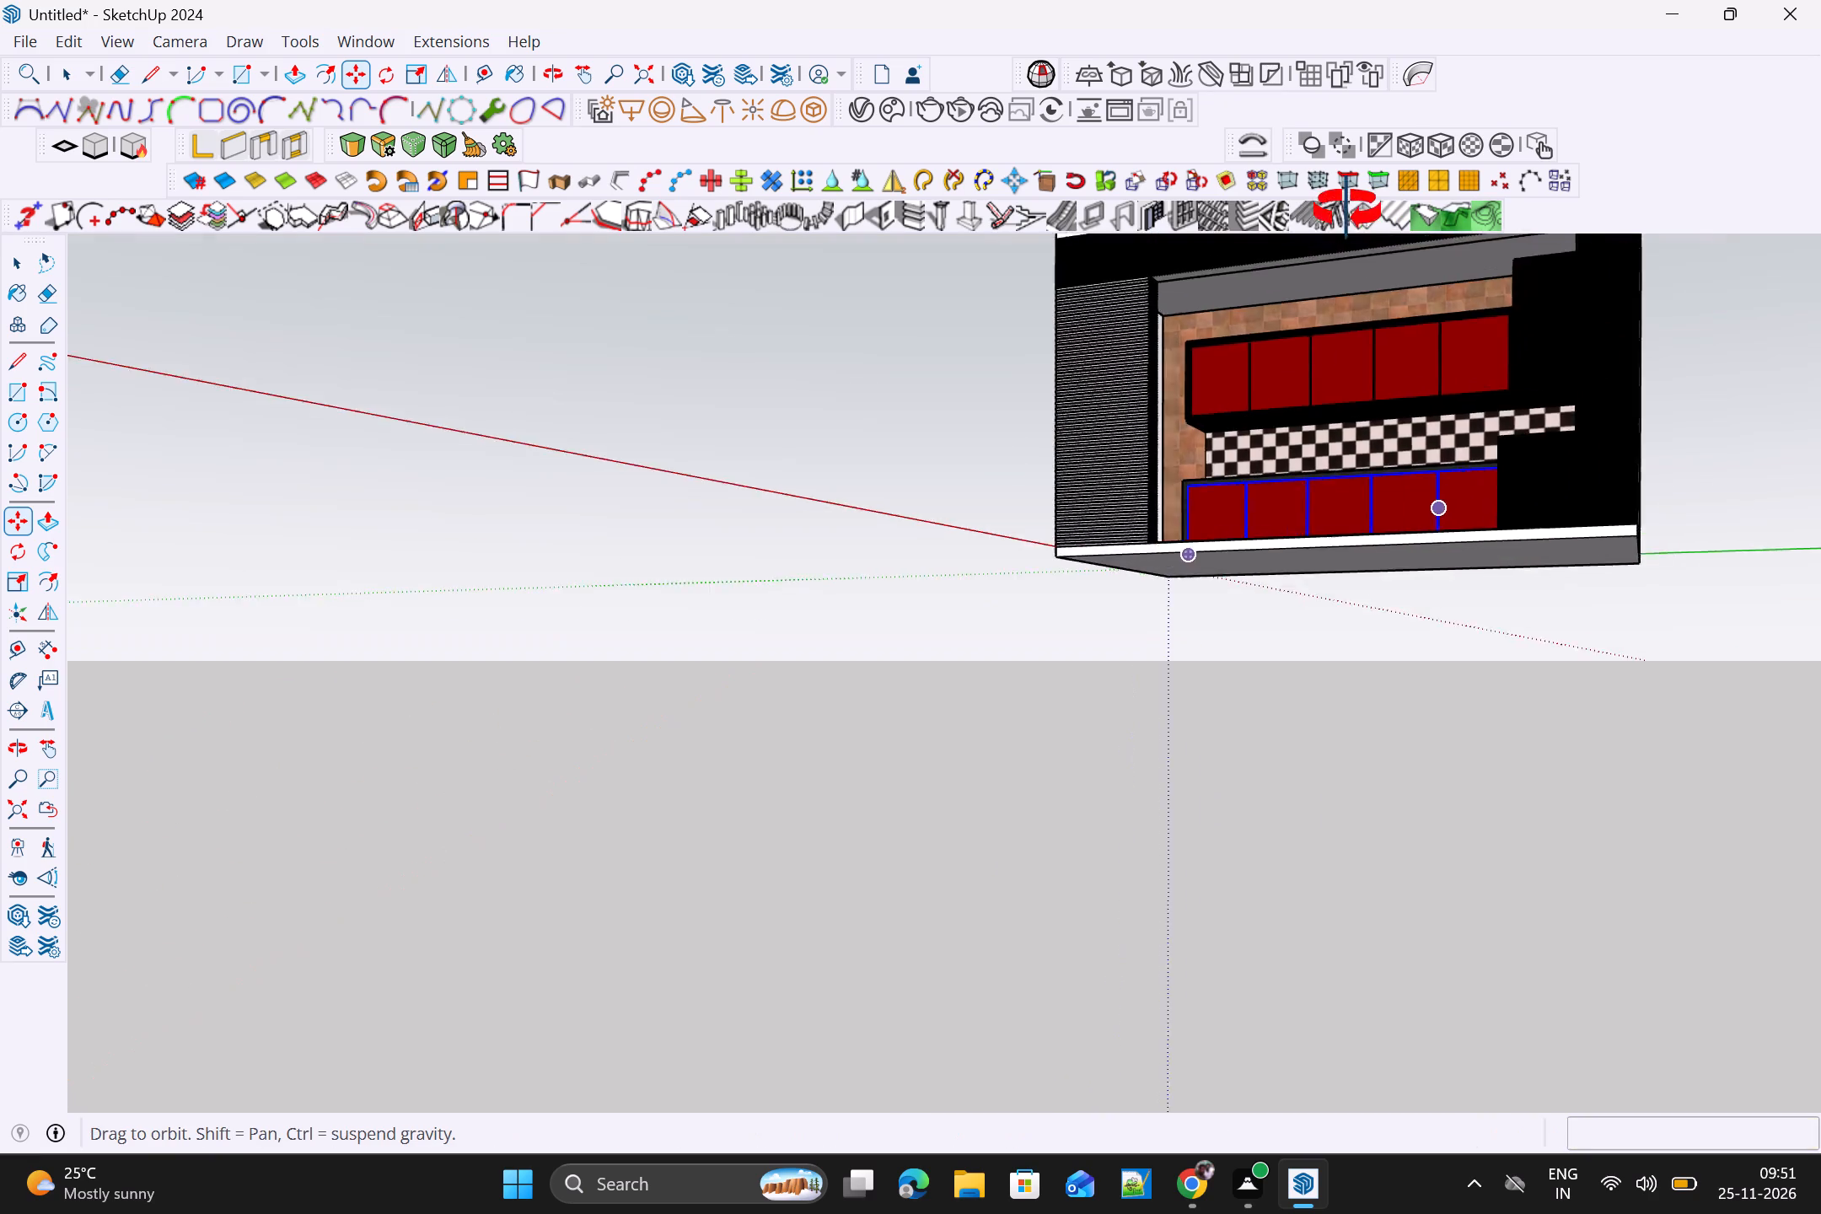
middle_drag(1347, 210, 1127, 34)
scroll(1353, 297, up, 5)
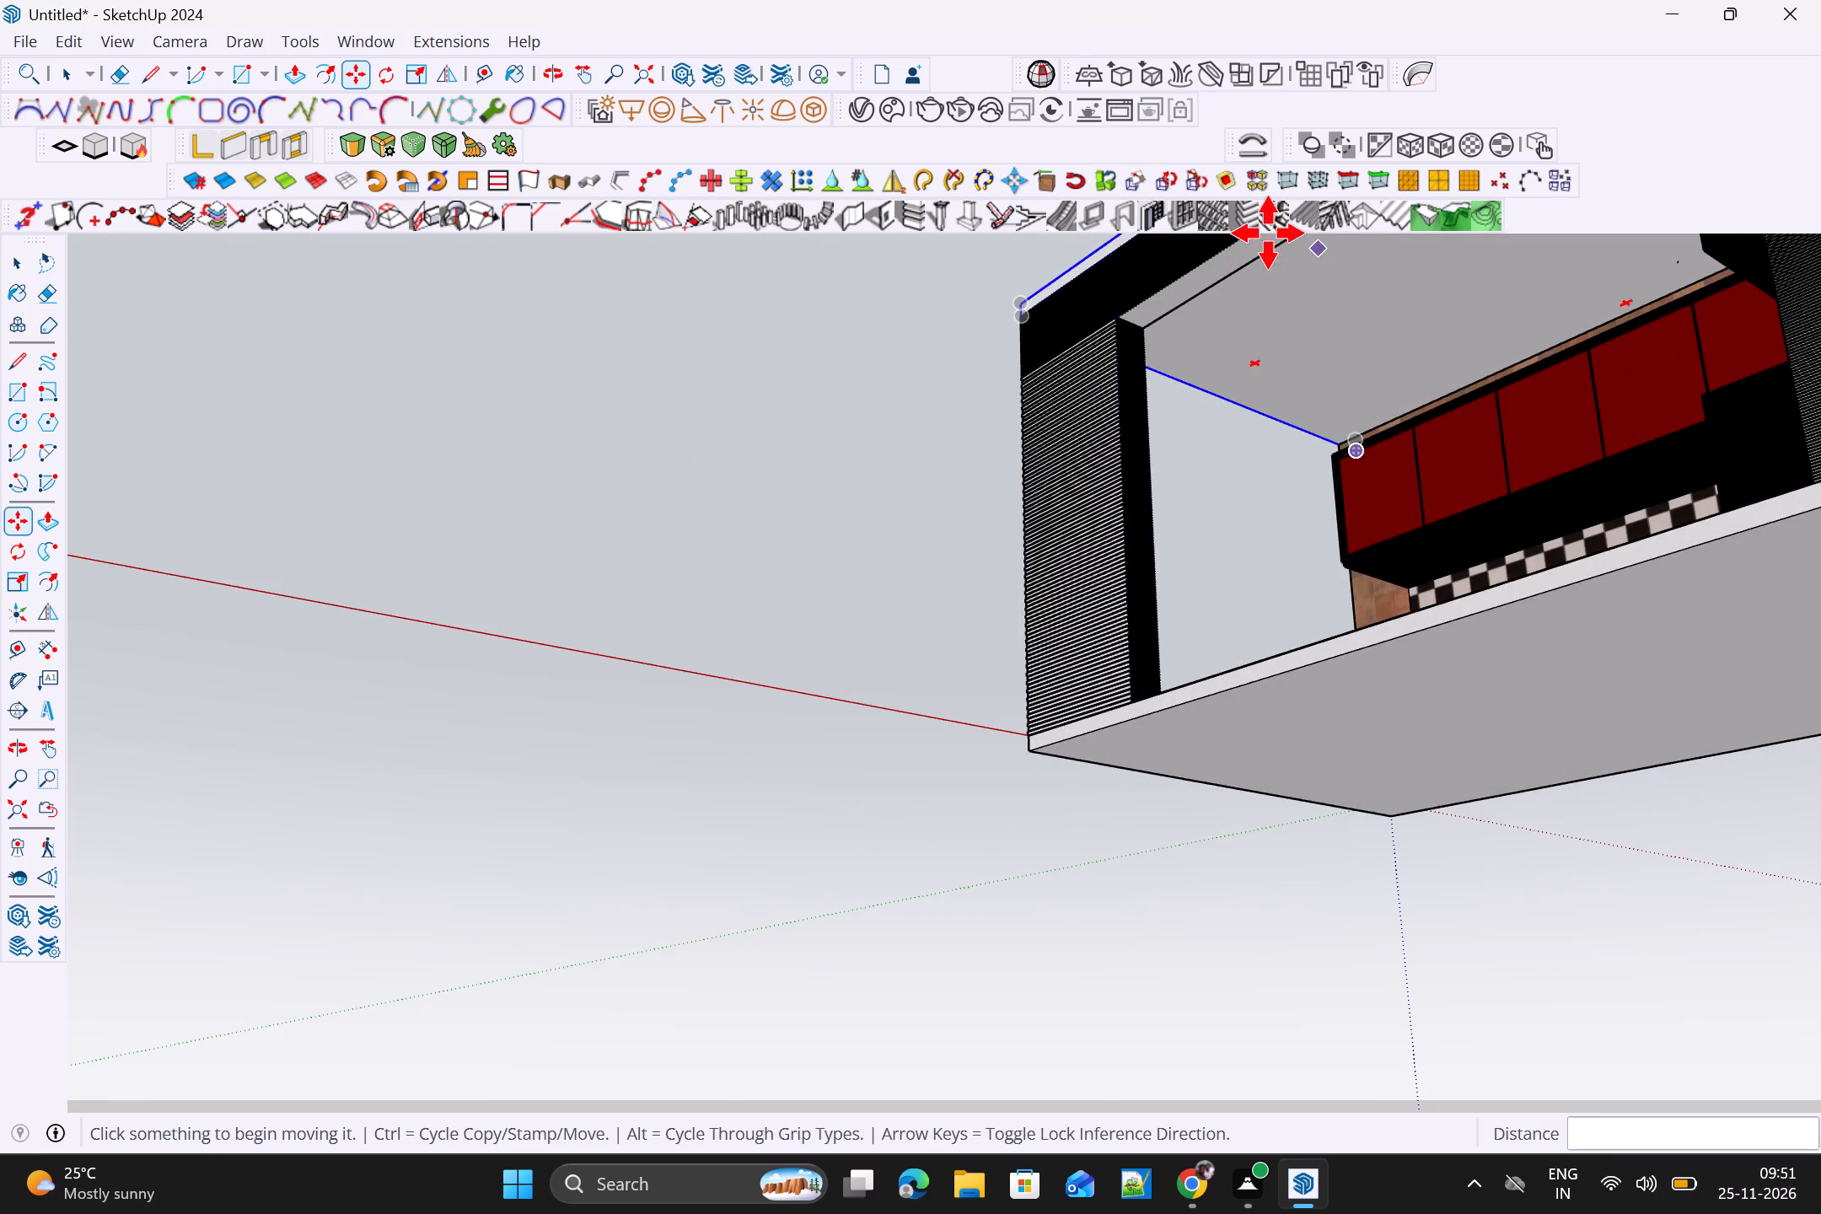
scroll(1268, 233, up, 7)
scroll(1286, 357, up, 9)
scroll(1137, 347, up, 3)
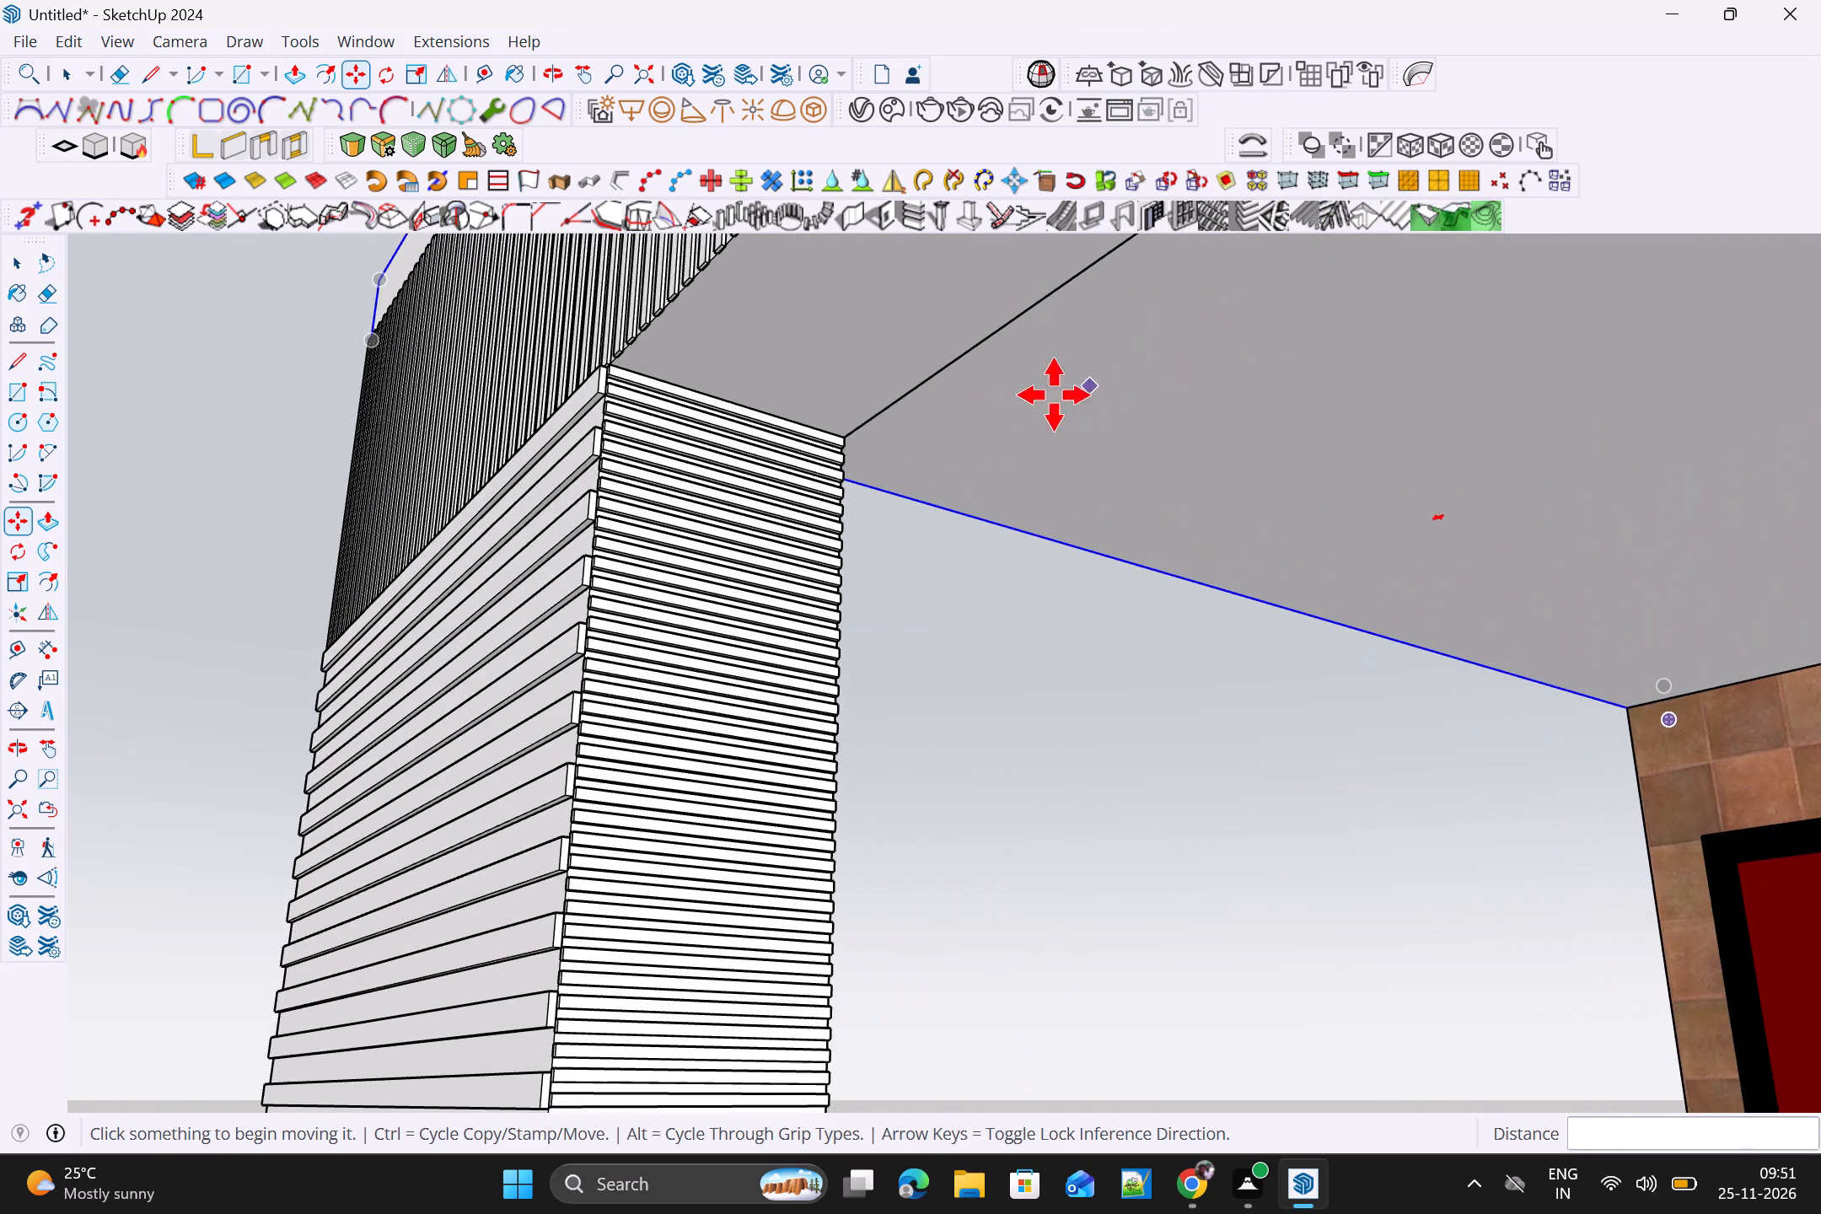
key(space)
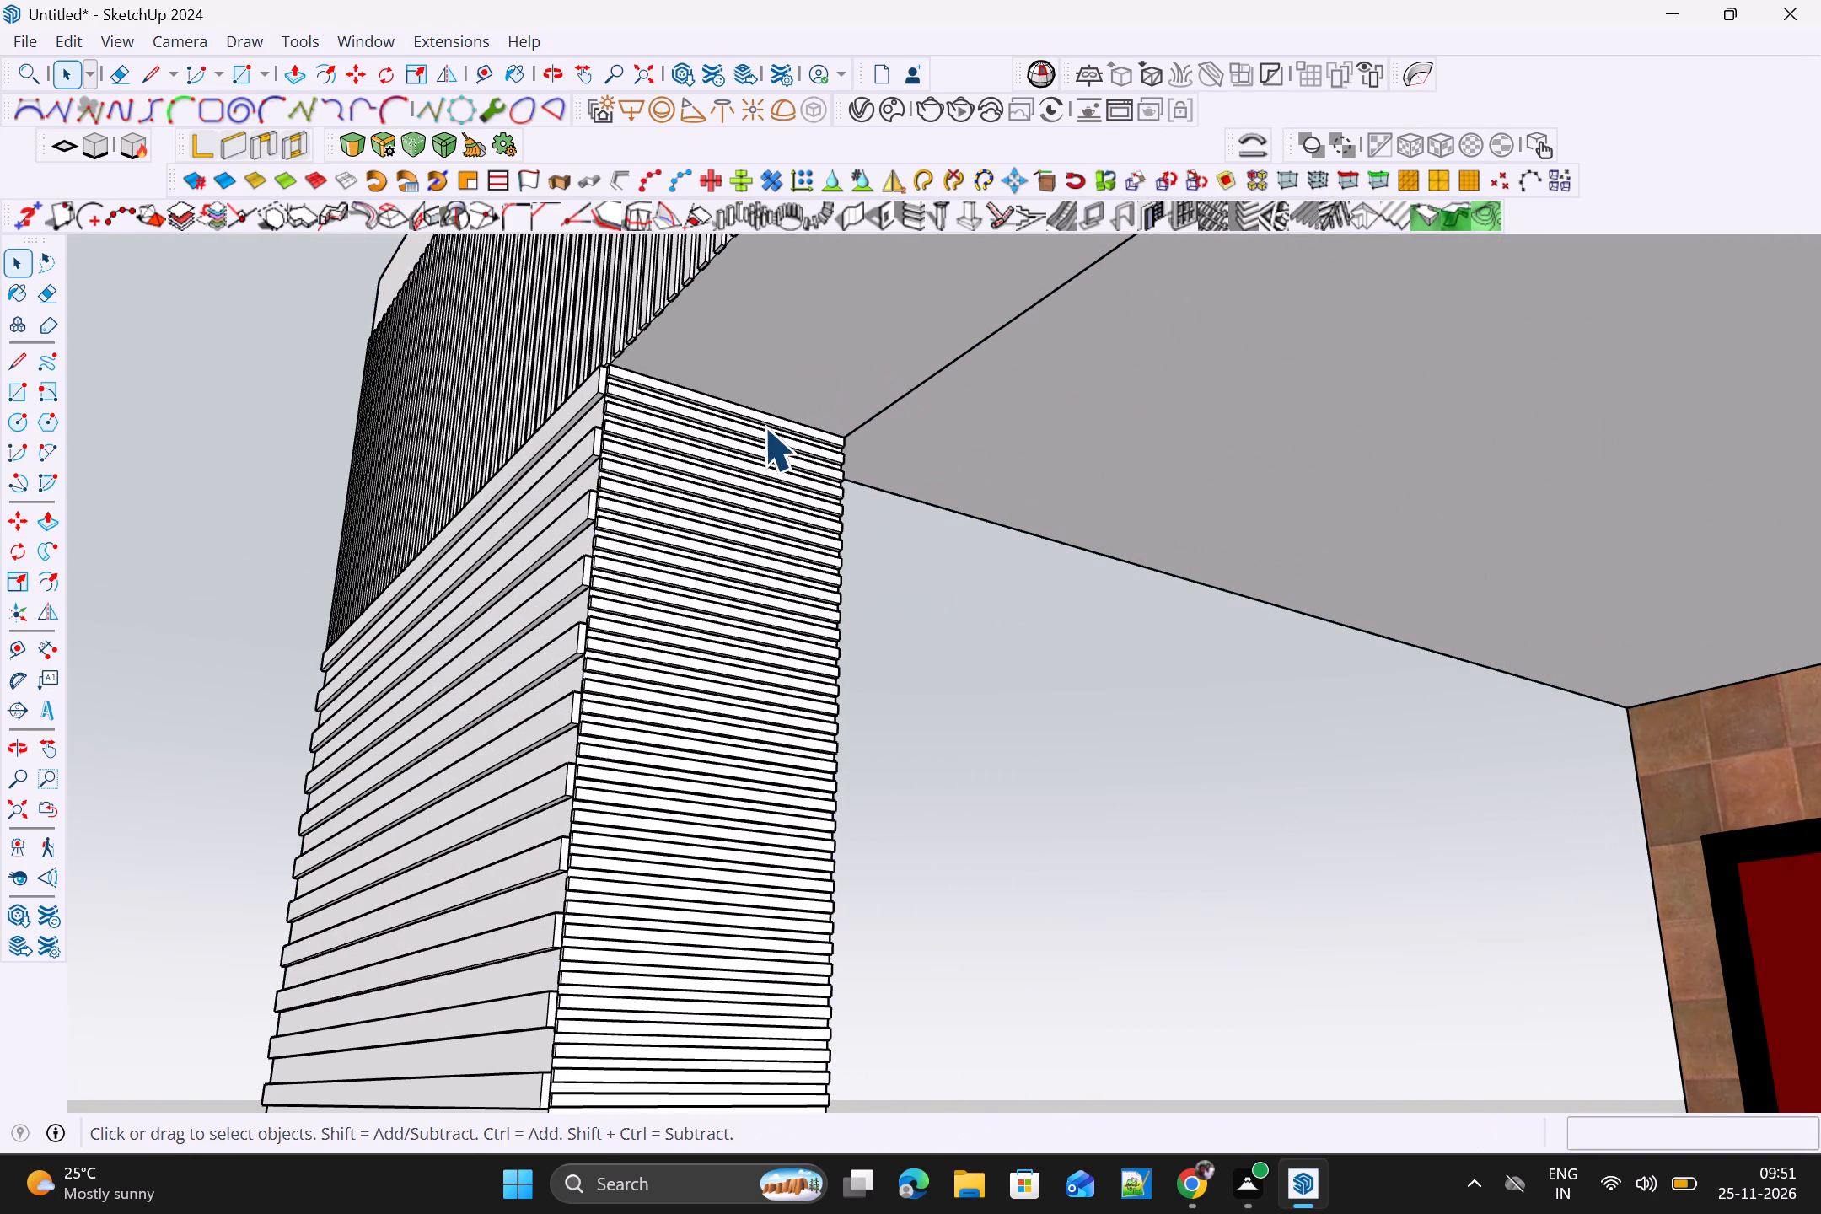
Copy the top strip of the clad end face across the opening to the top corner of the opposite wall's end face.
click(762, 415)
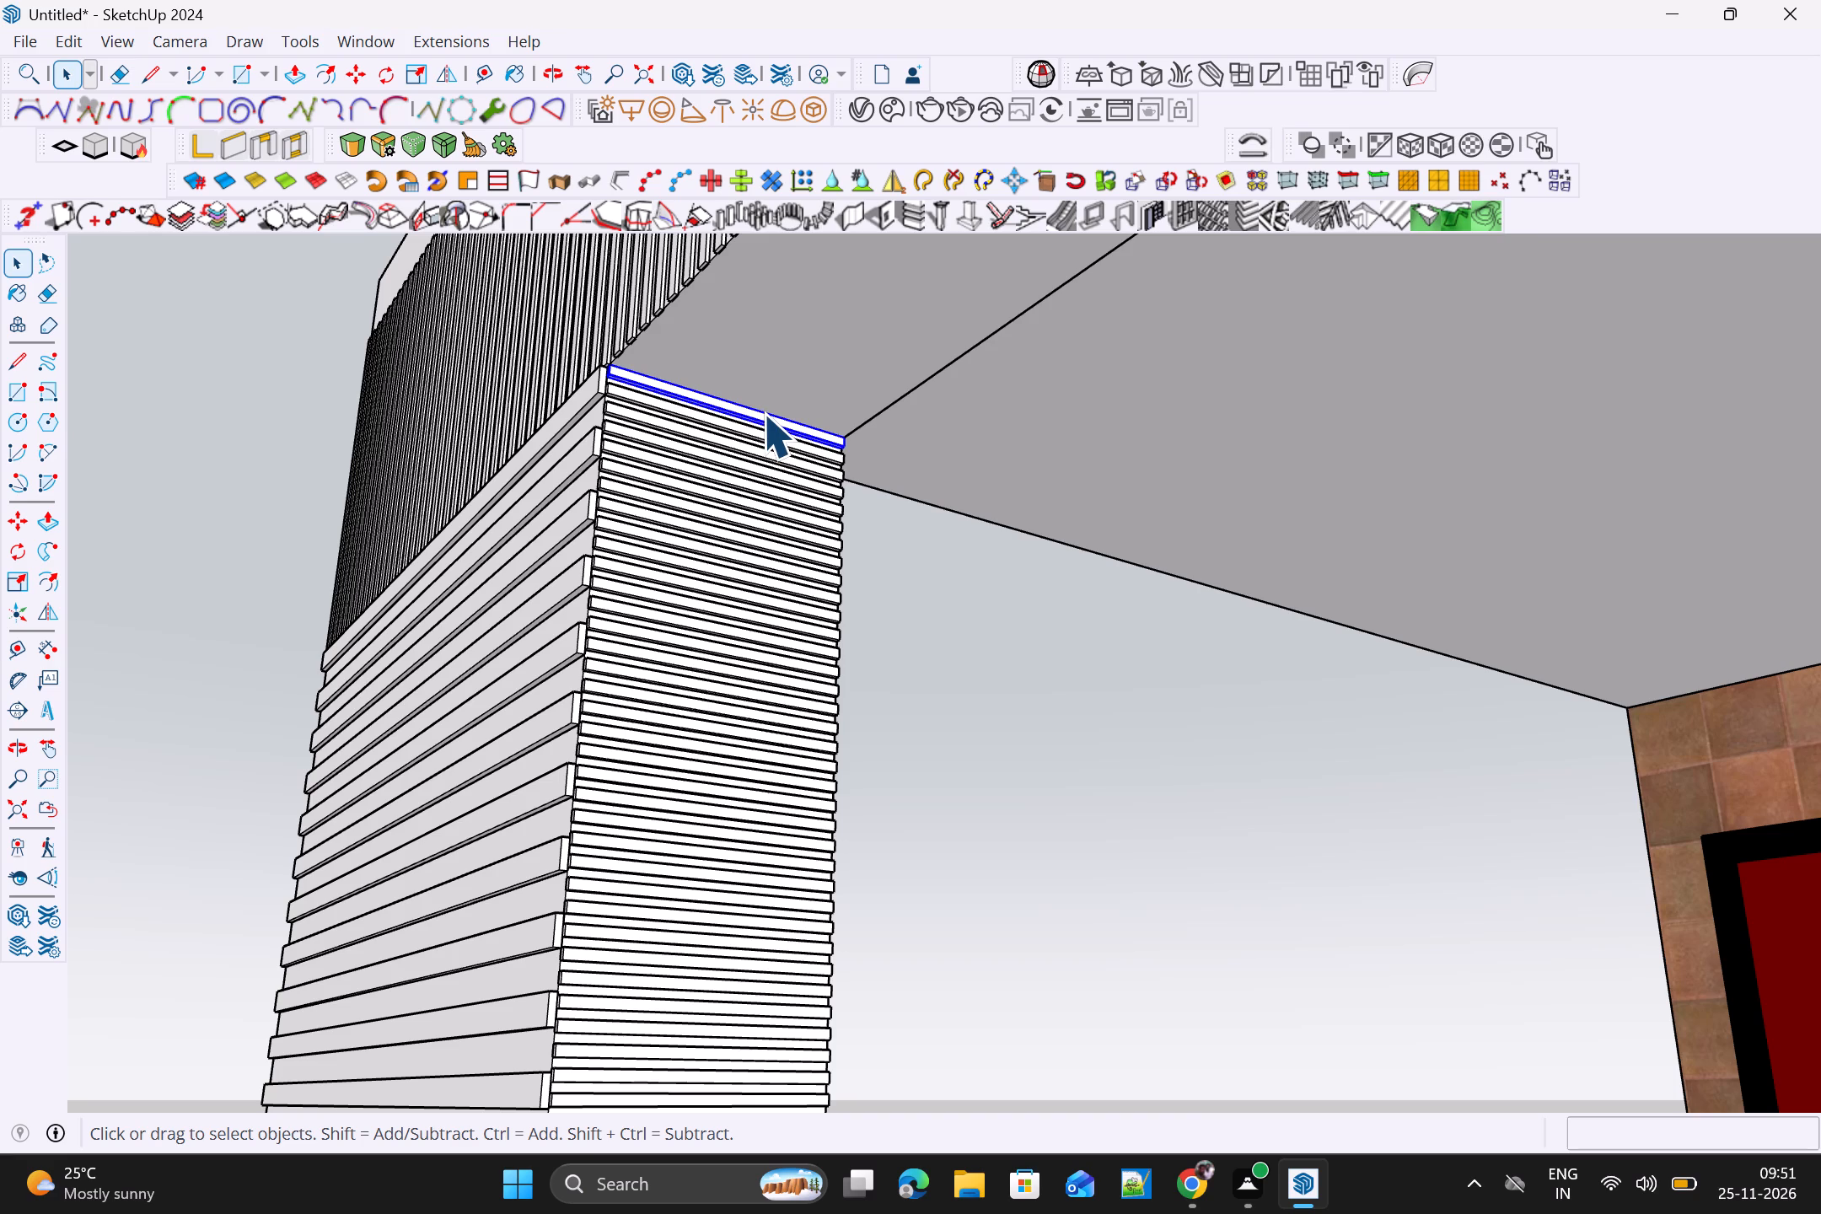
key(m)
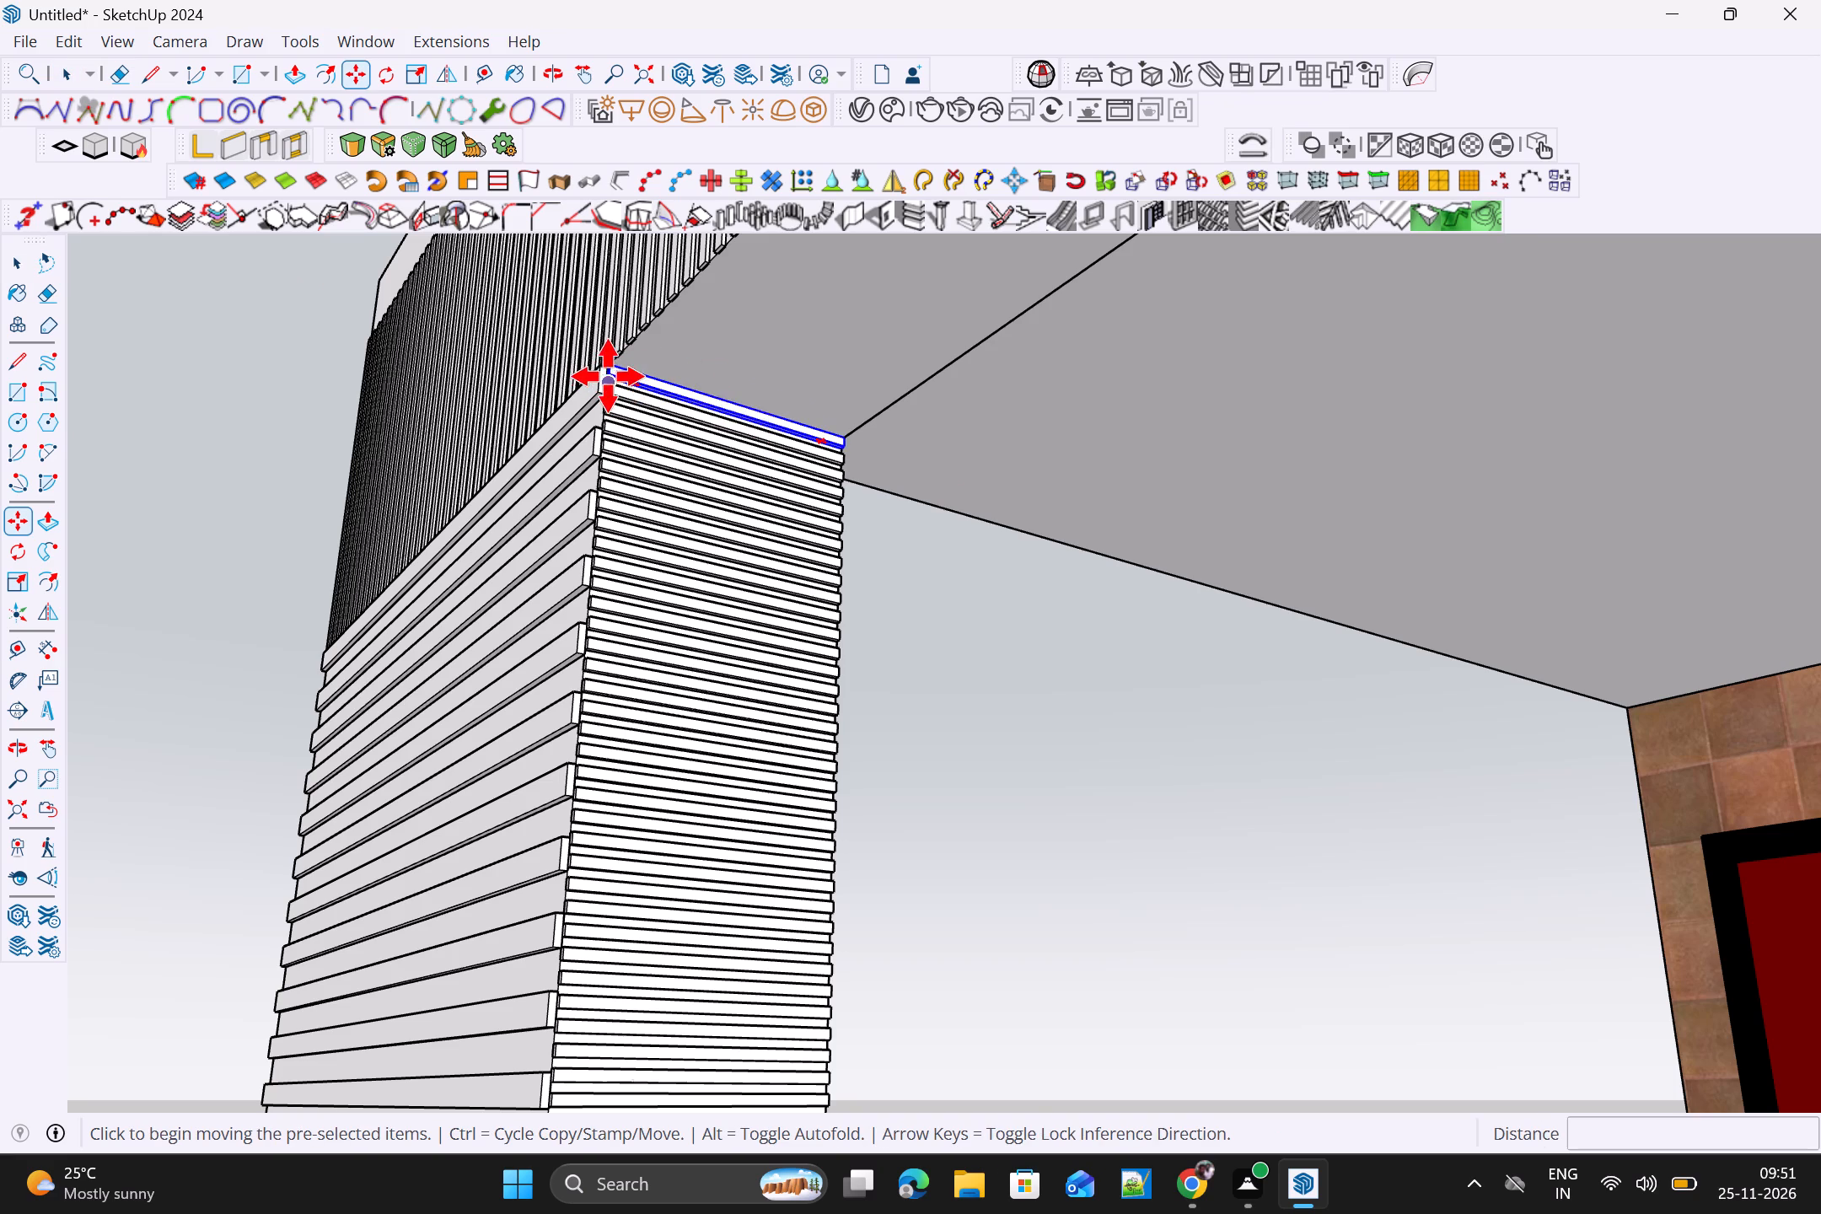
click(608, 376)
scroll(1153, 443, down, 4)
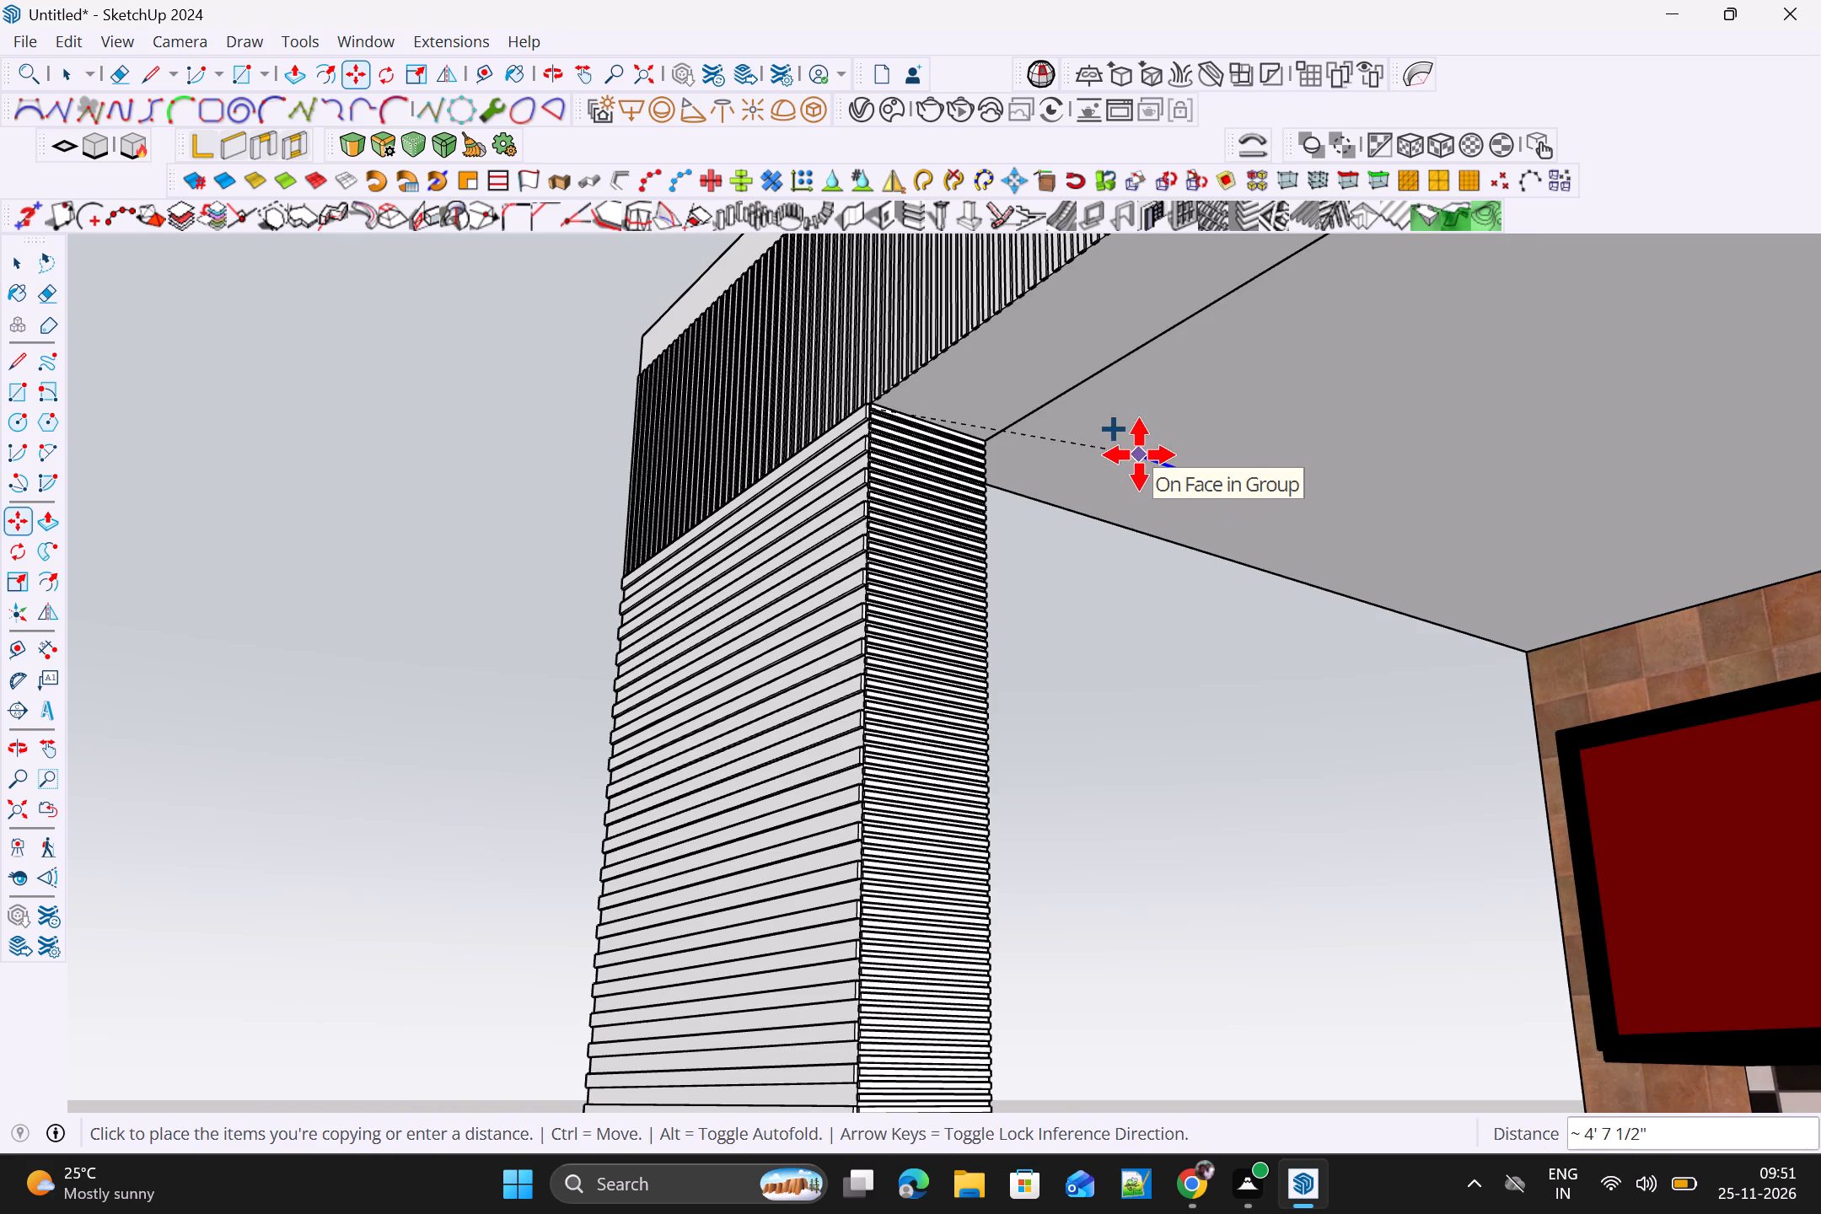
scroll(1141, 459, down, 15)
shift+middle_drag(1538, 652, 1013, 615)
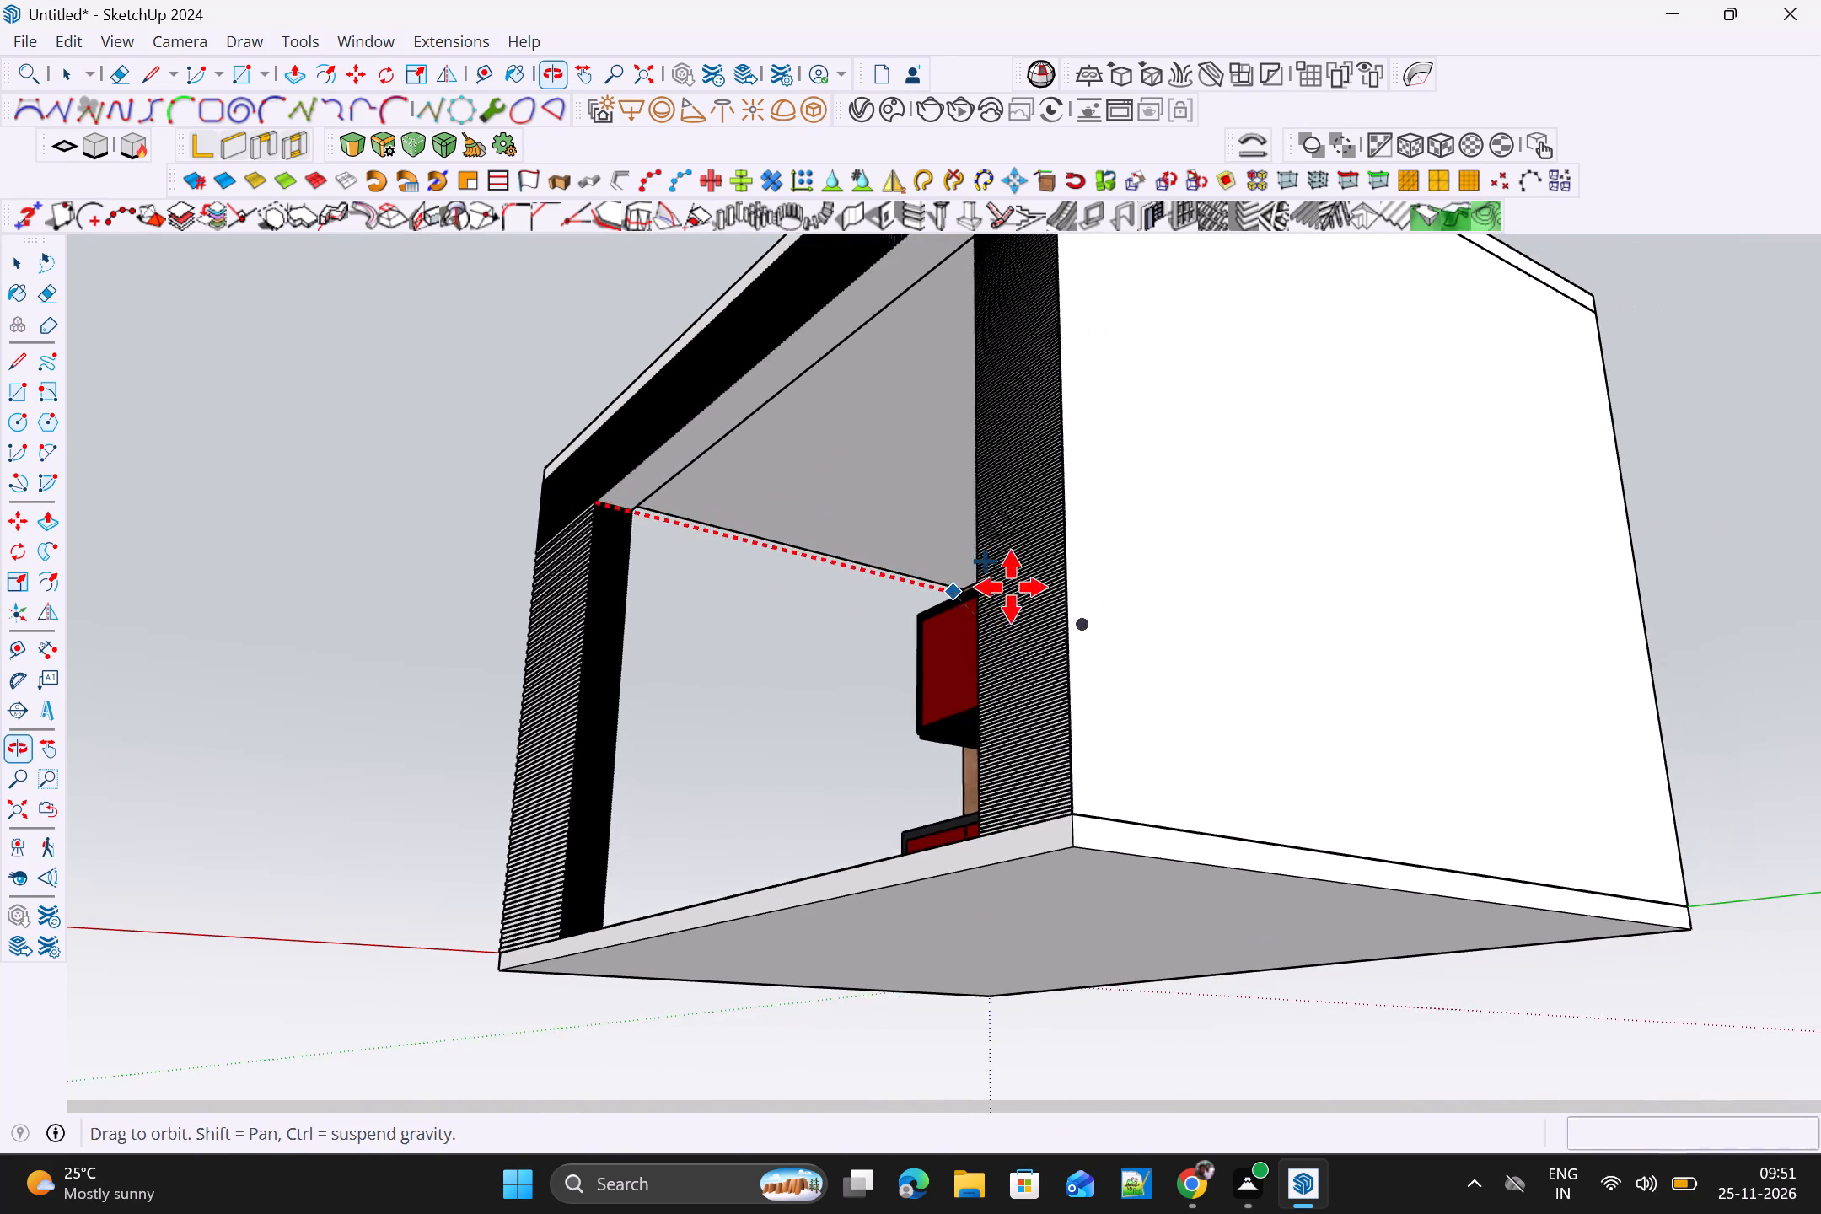
middle_drag(974, 577, 1812, 841)
scroll(1417, 476, up, 3)
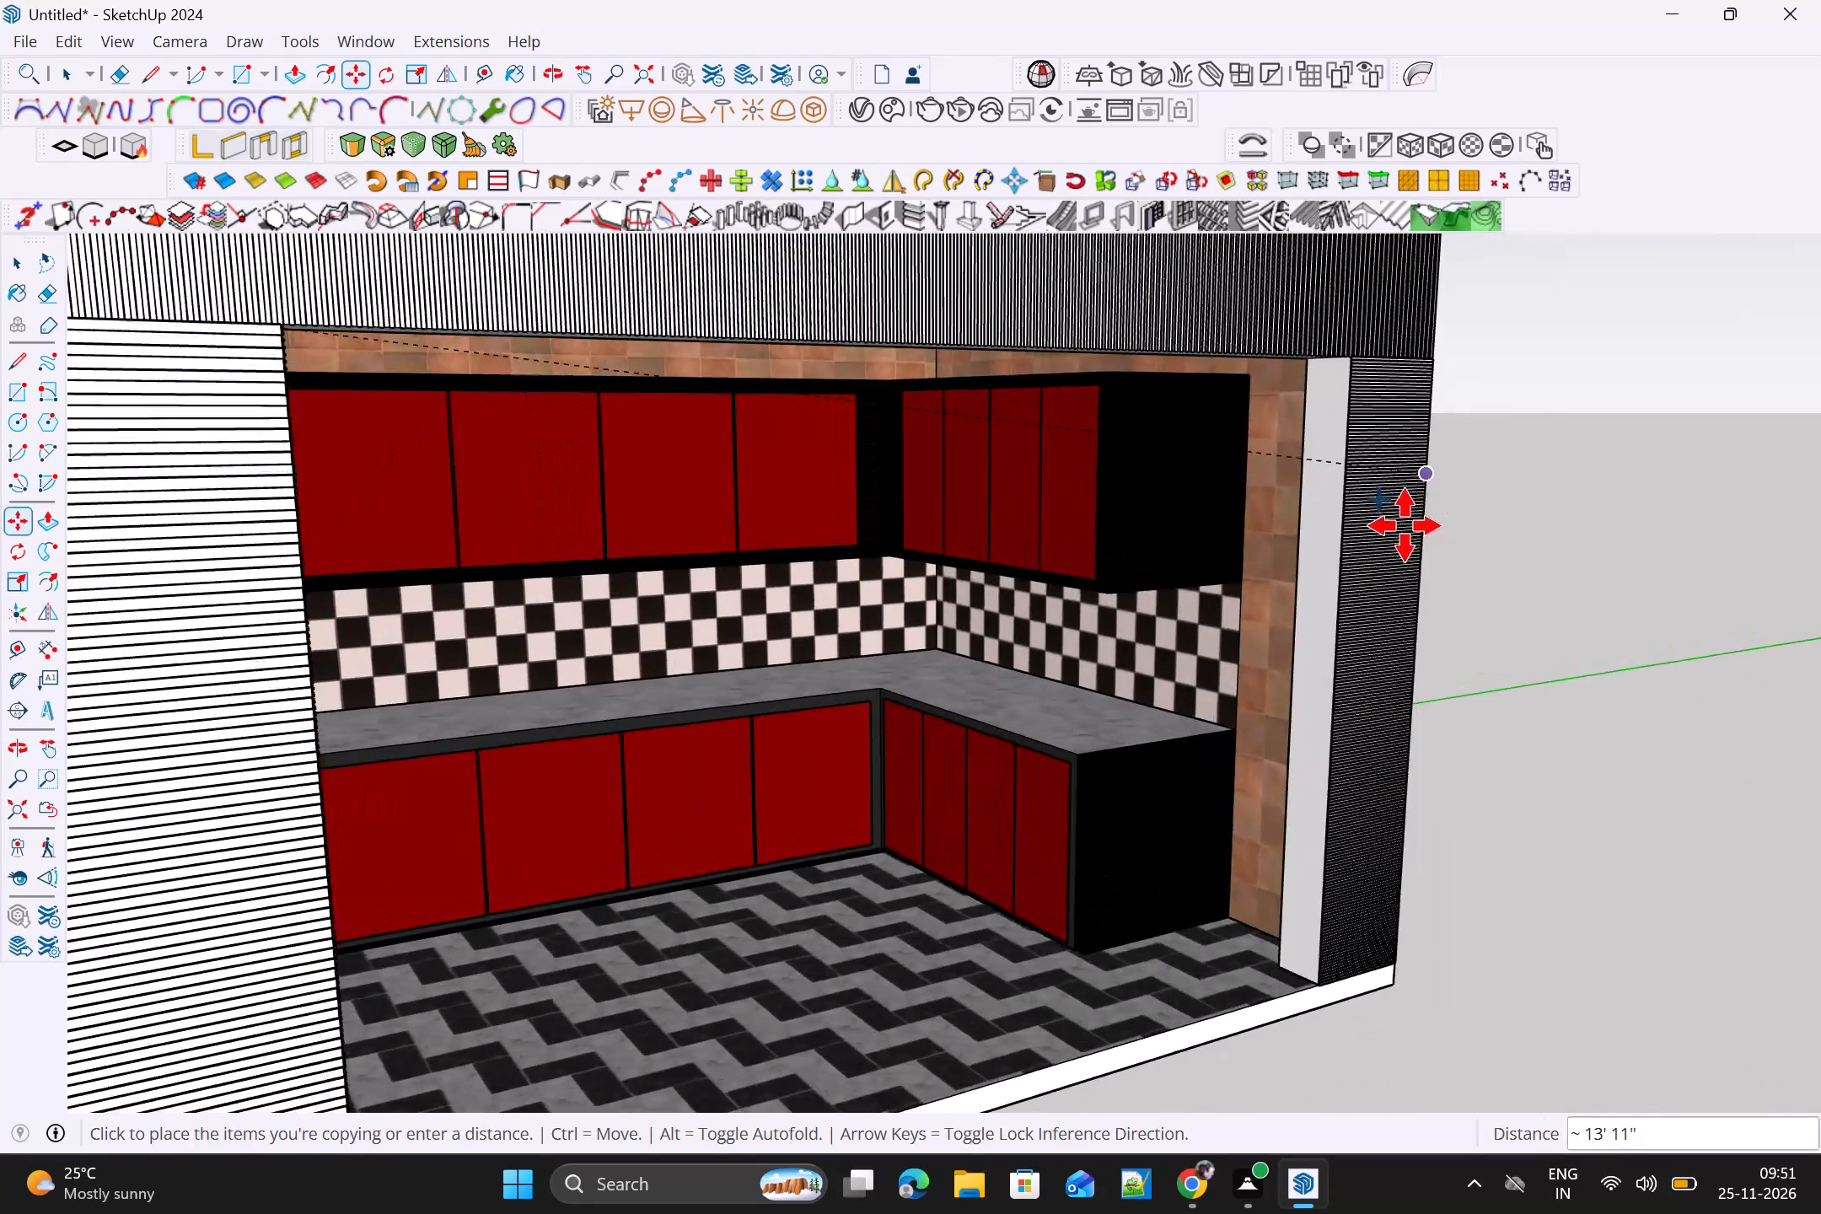
scroll(1232, 549, up, 4)
middle_drag(1256, 607, 1421, 645)
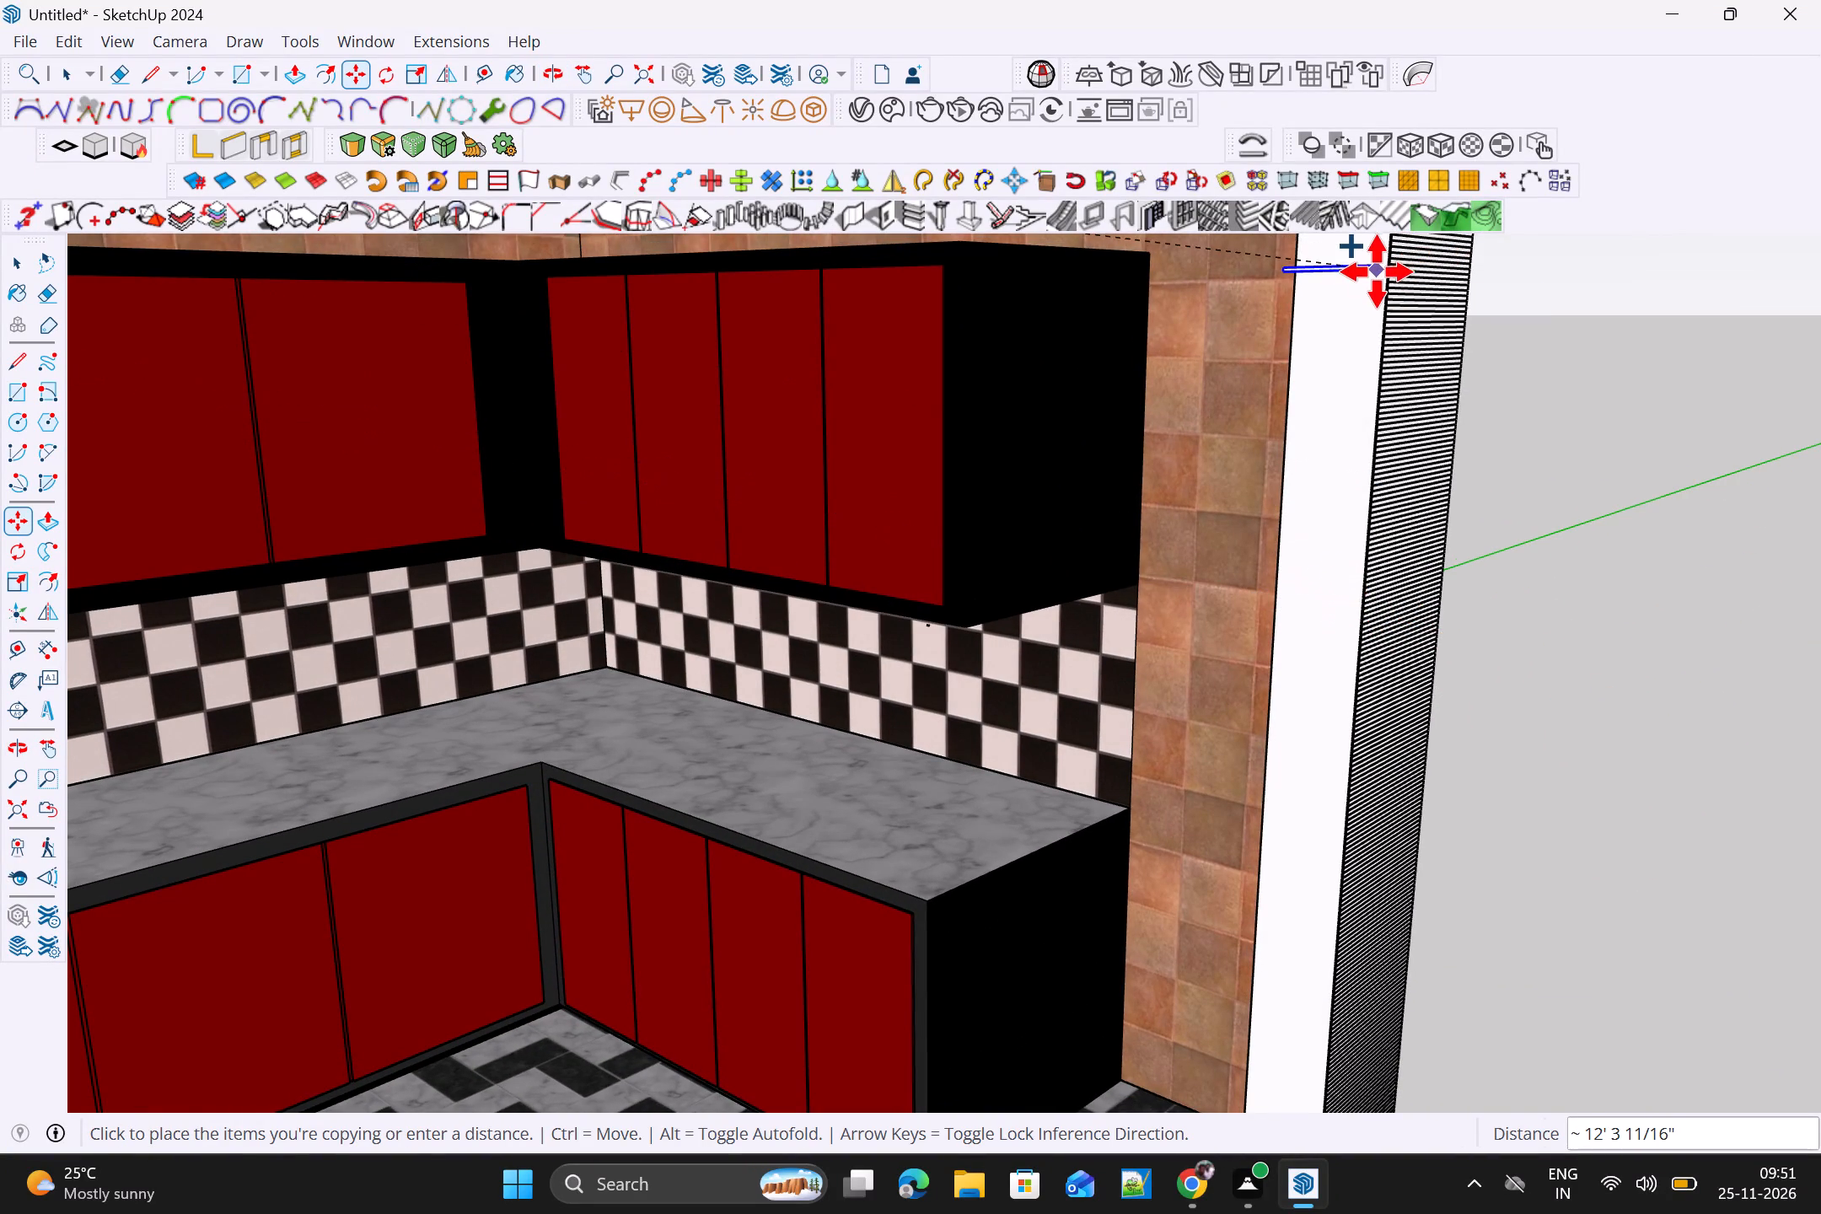
shift+middle_drag(1377, 275, 1366, 459)
scroll(1364, 452, up, 4)
middle_drag(1368, 418, 1411, 339)
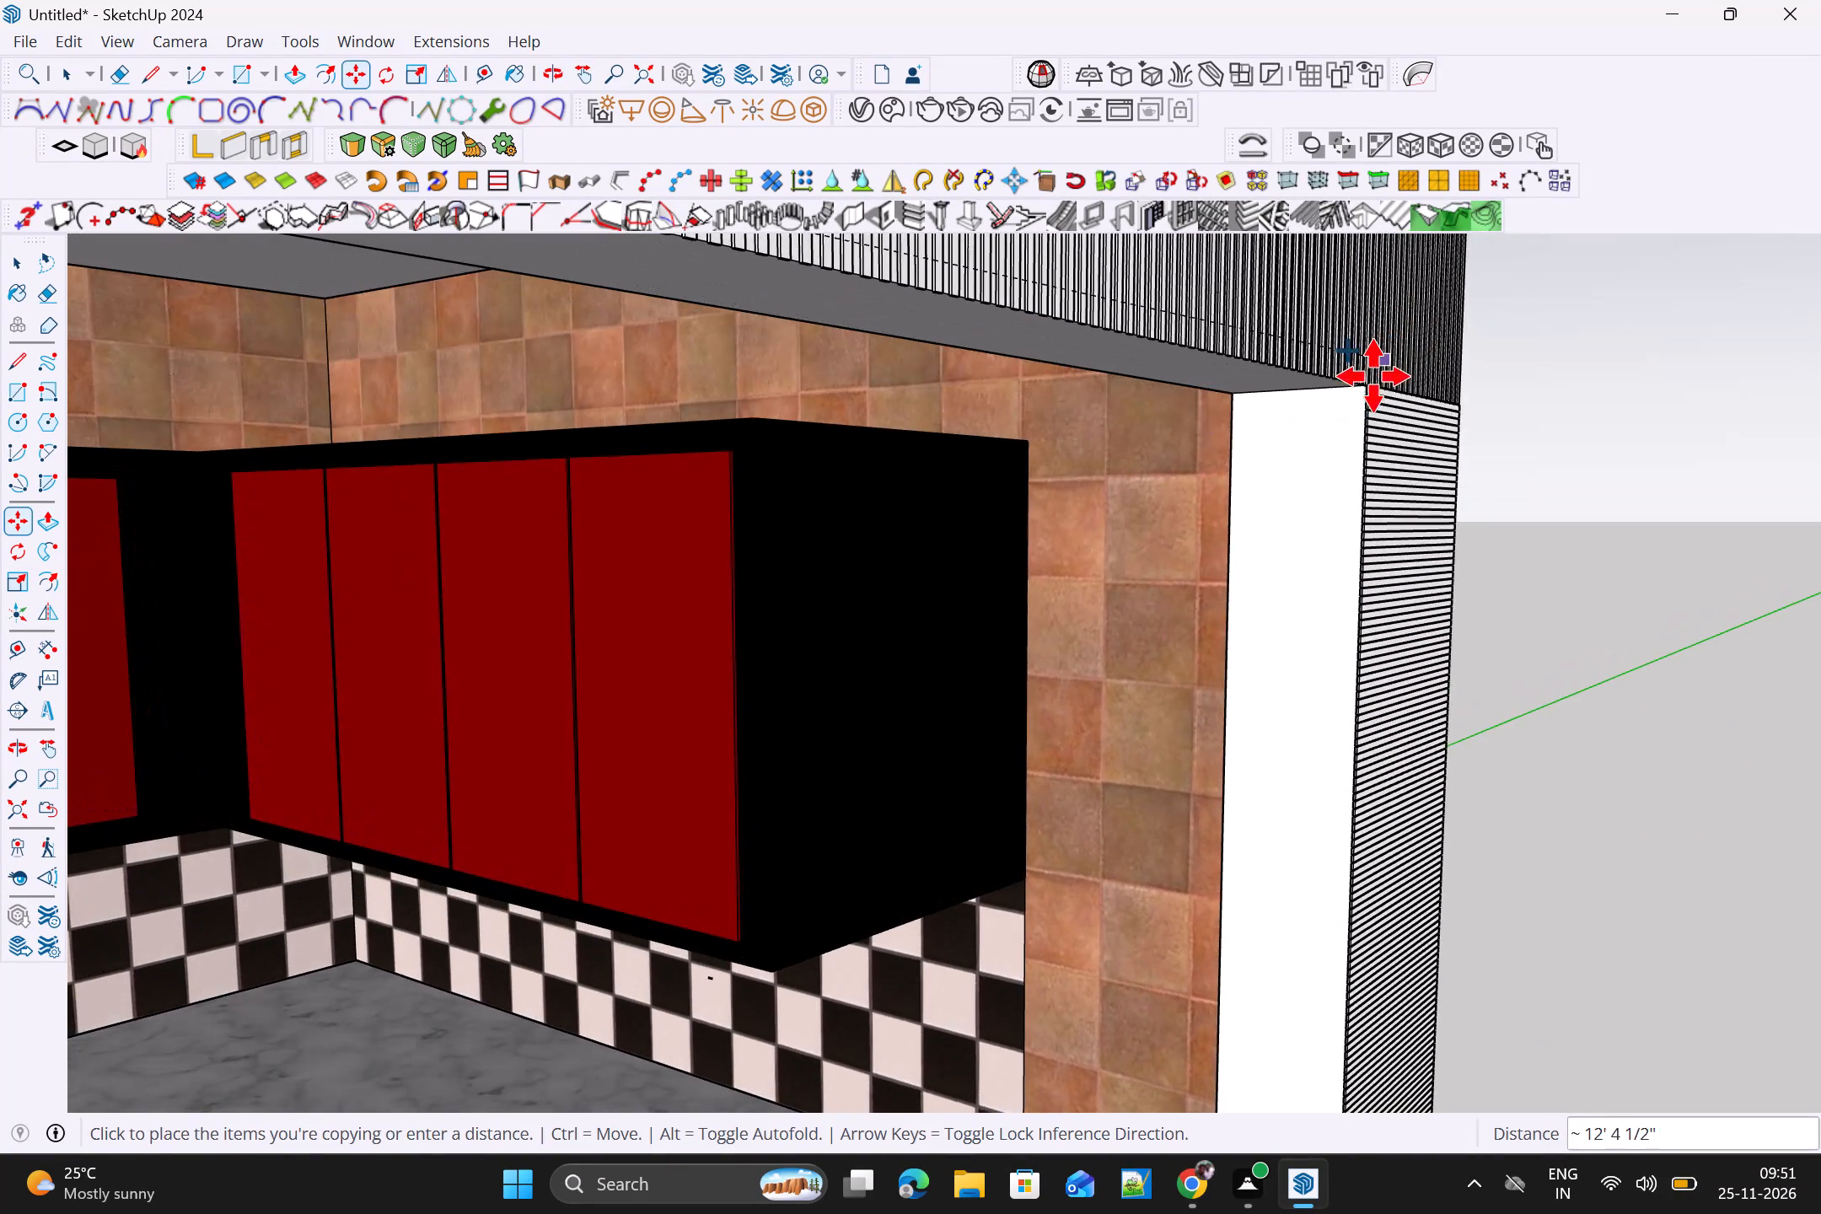
scroll(1370, 379, up, 15)
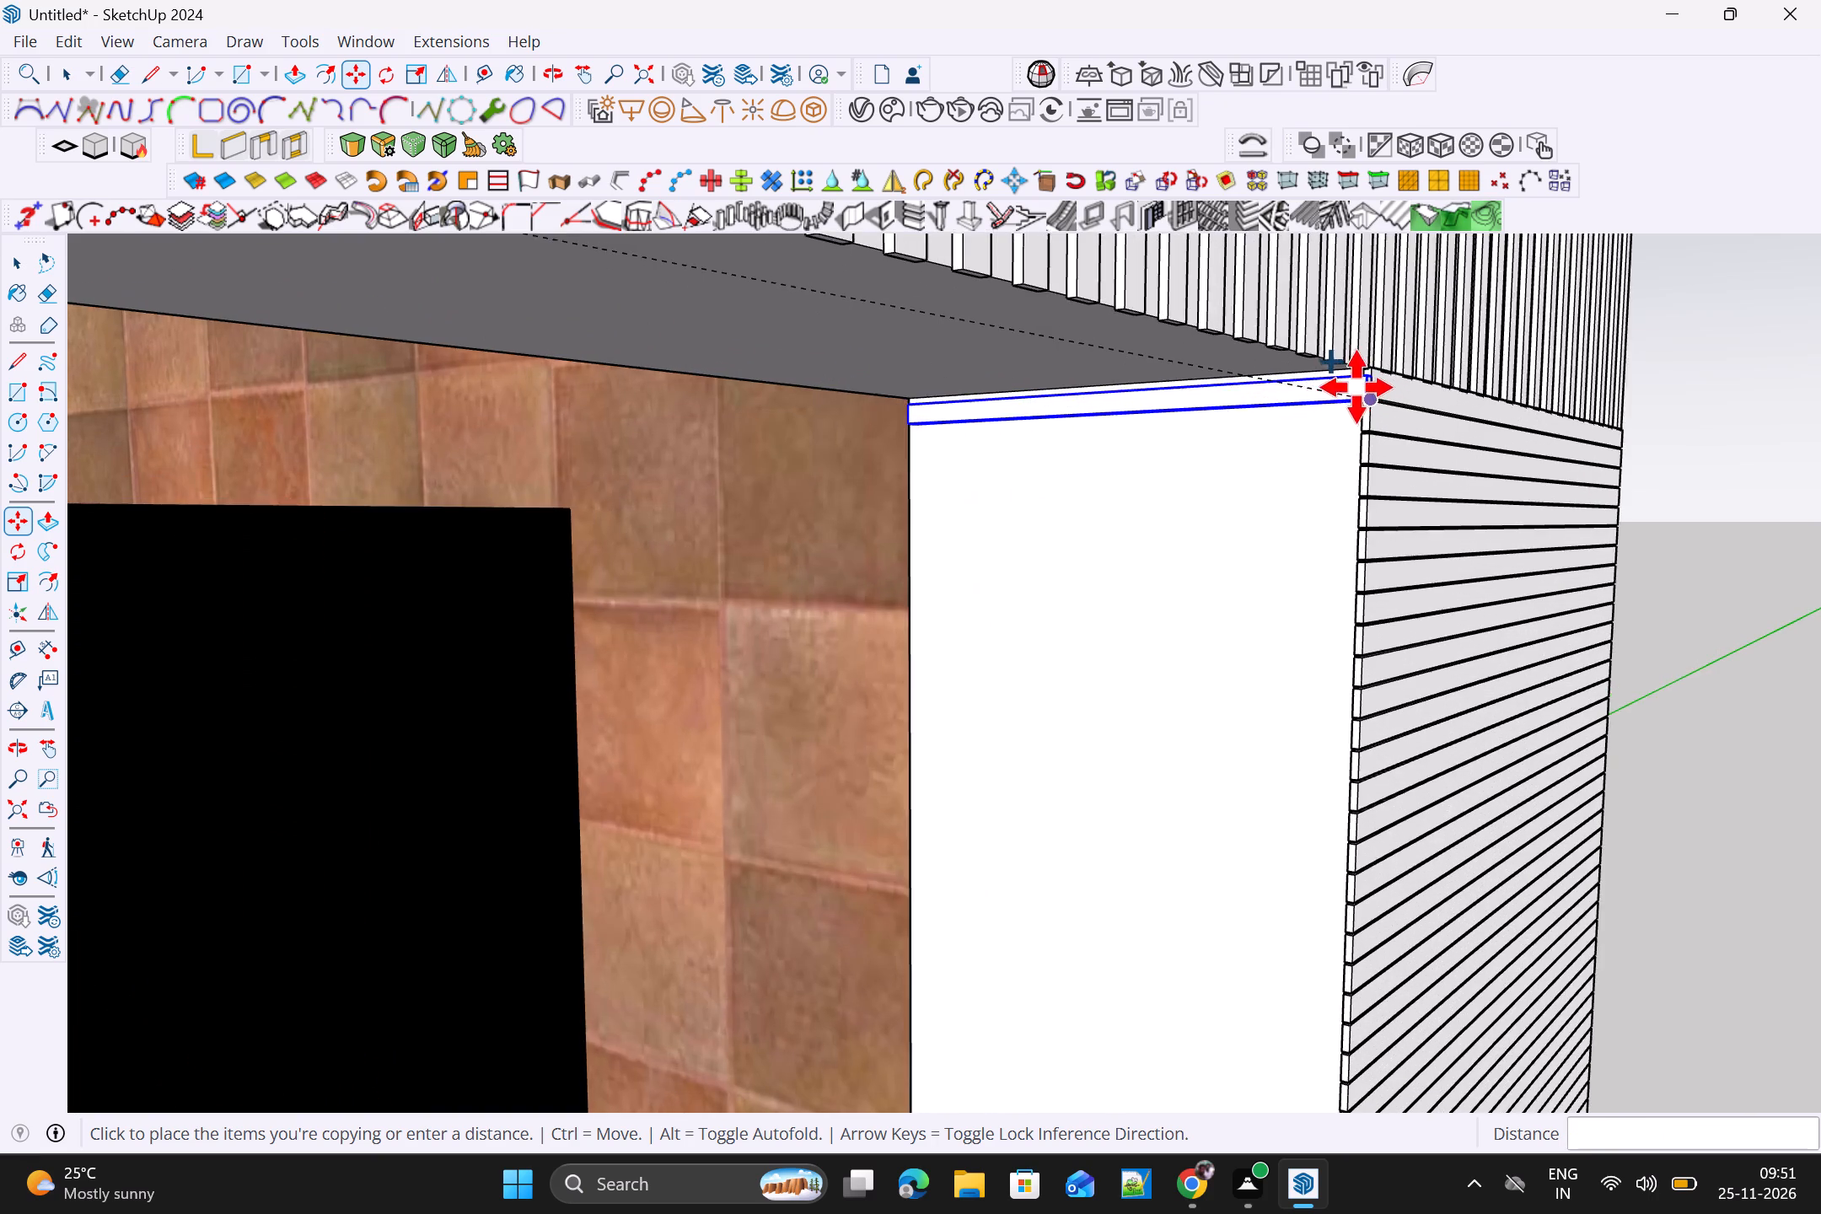
scroll(1356, 387, up, 8)
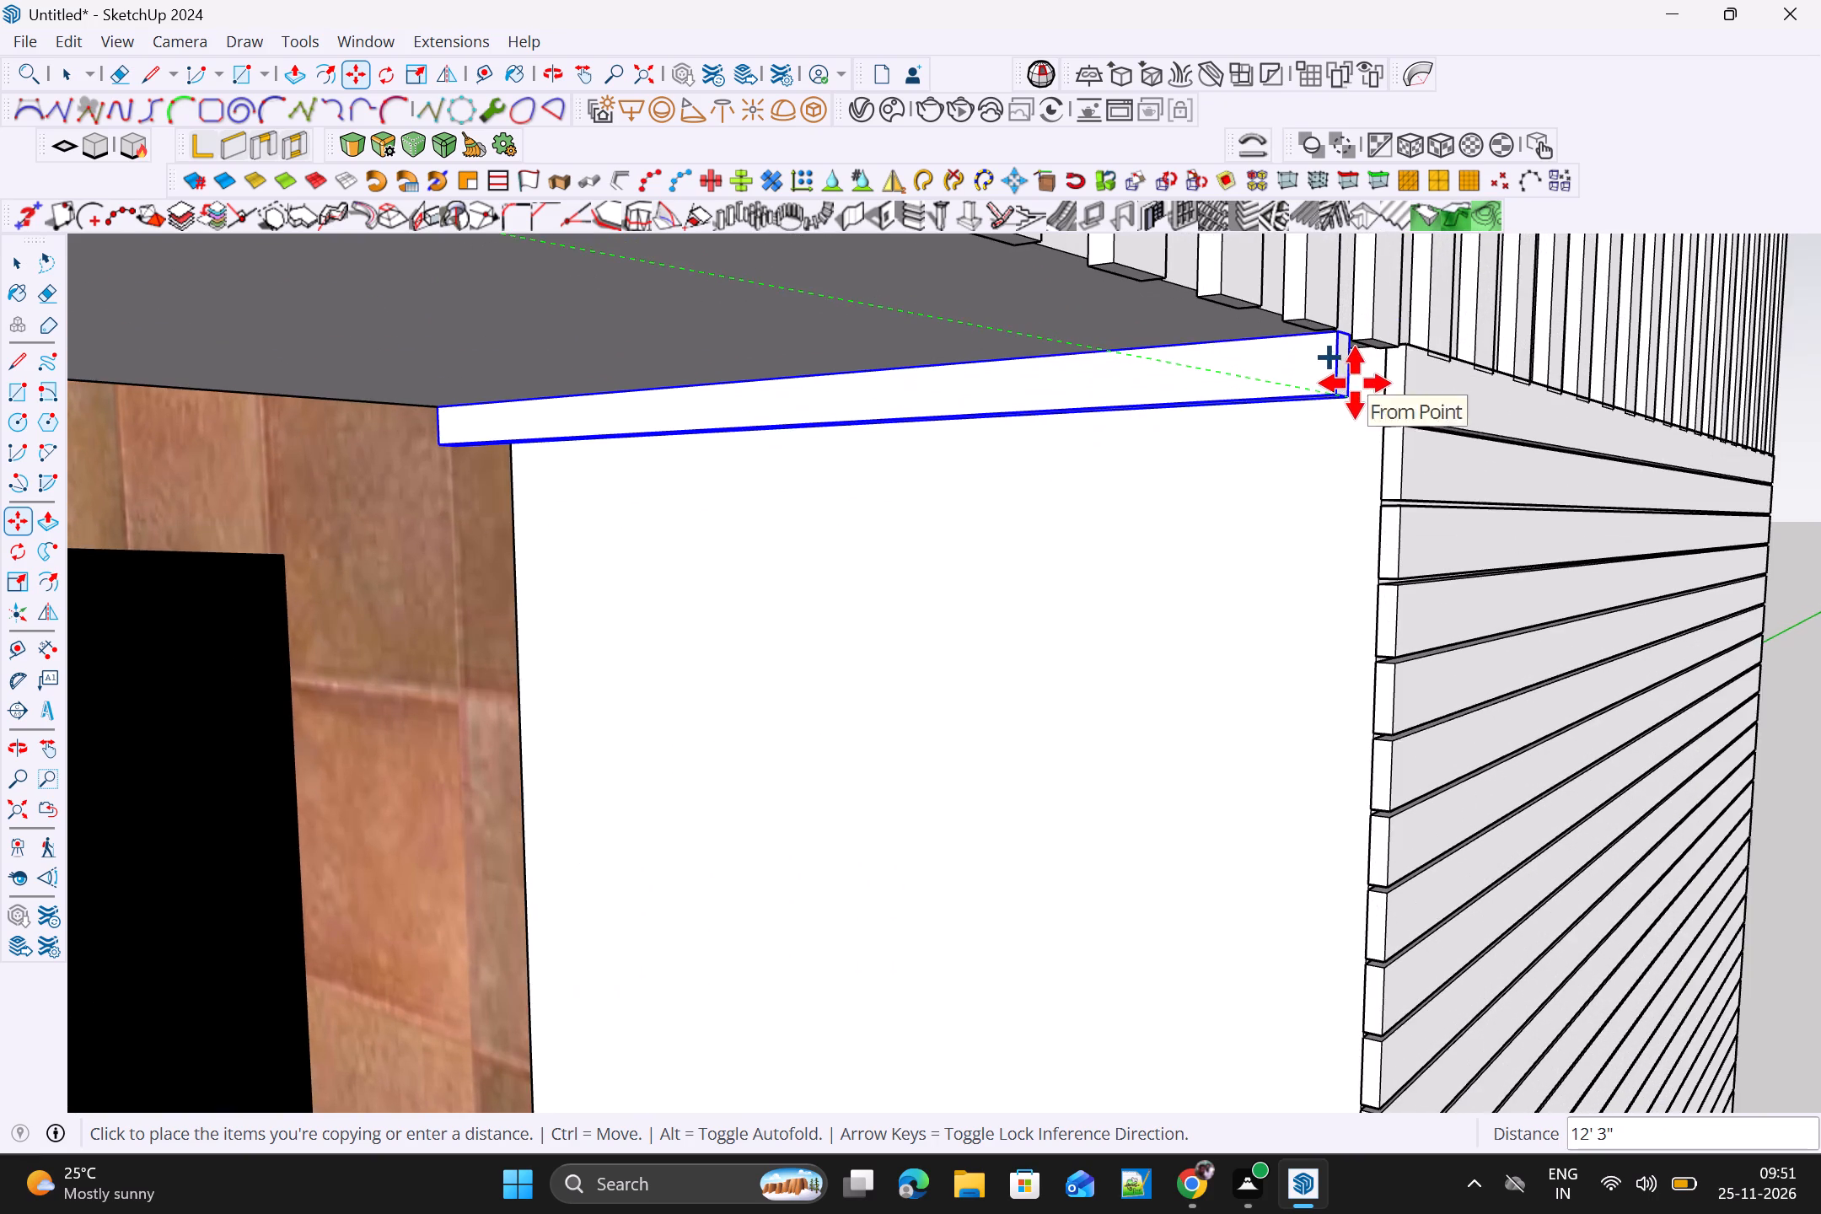
middle_drag(1355, 383, 1426, 333)
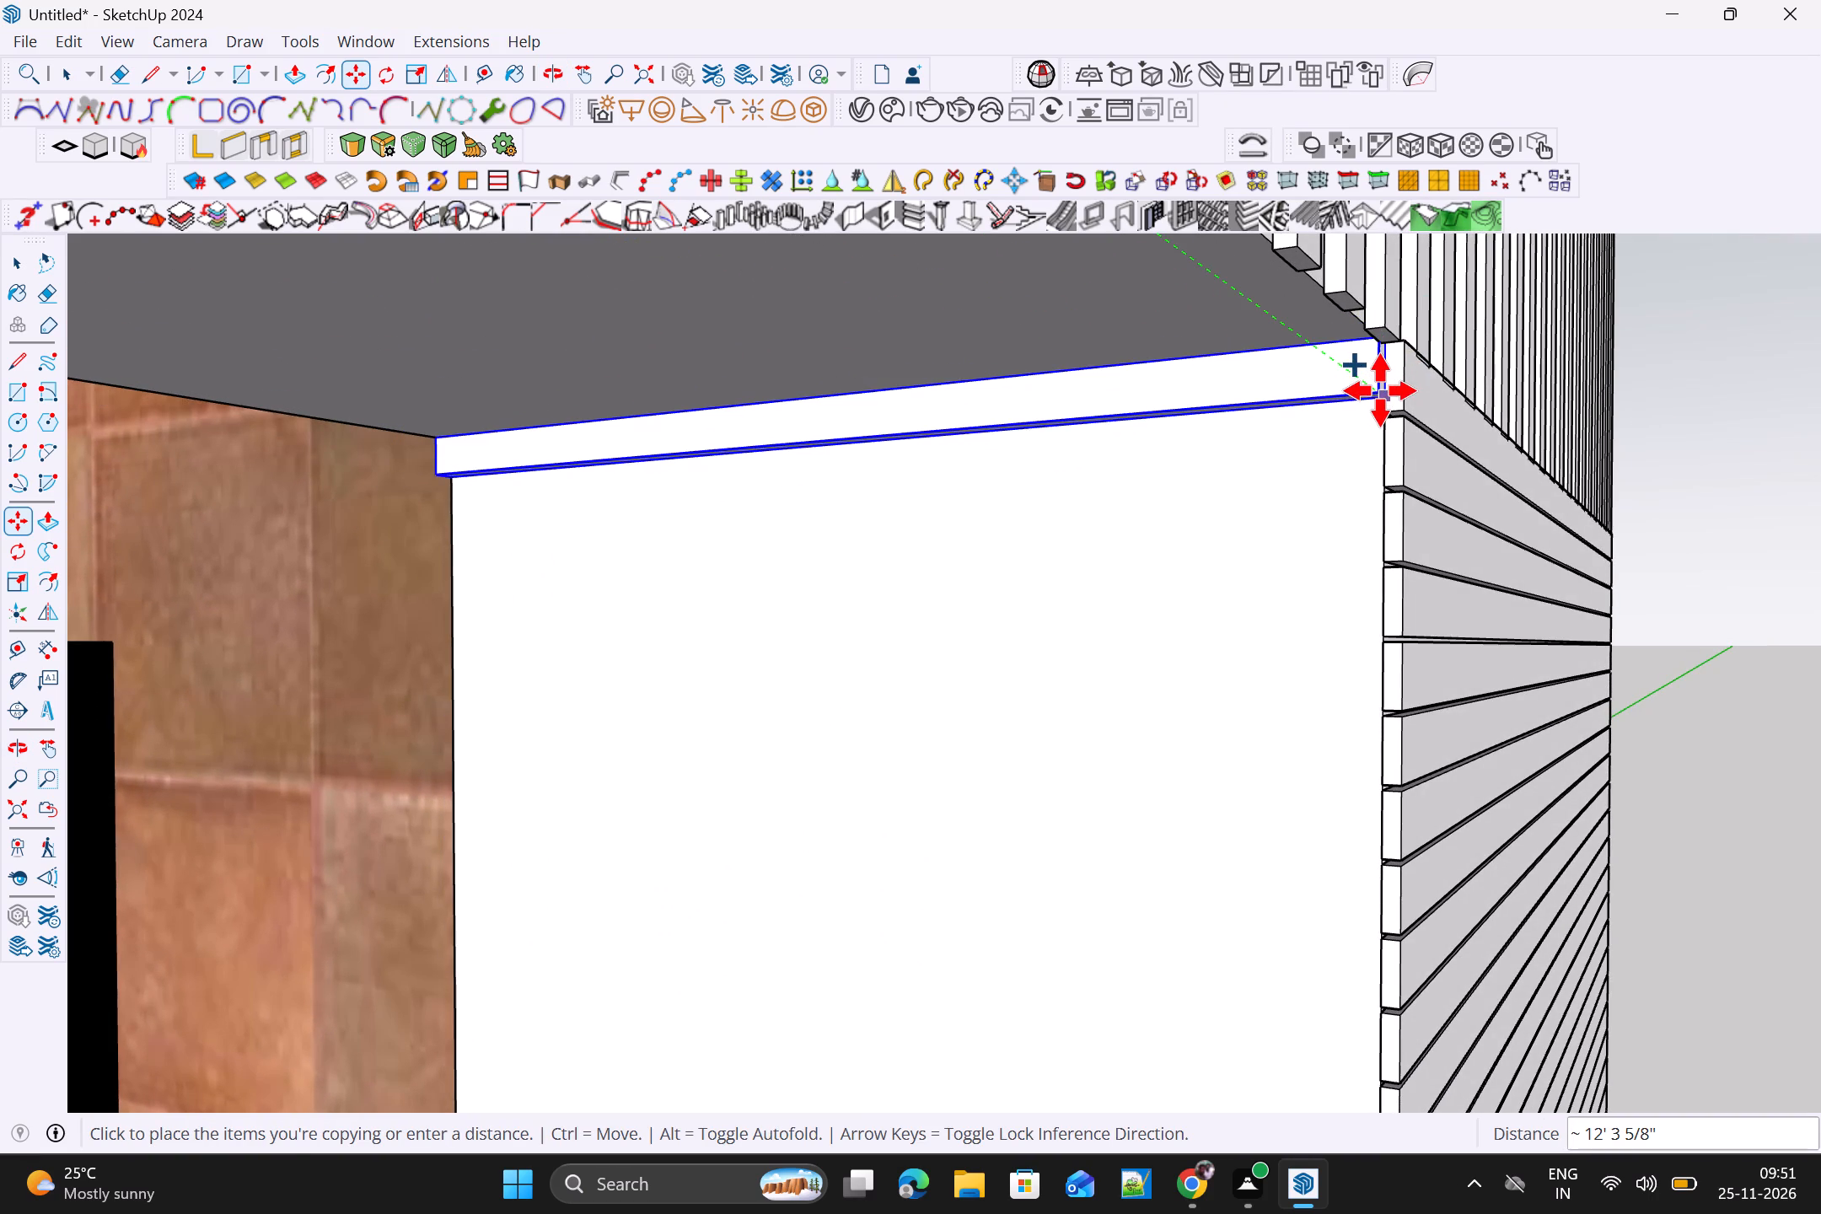
click(1380, 390)
Copy the new top strip straight down the opposite wall's end face to its bottom corner at floor level.
scroll(1436, 446, down, 3)
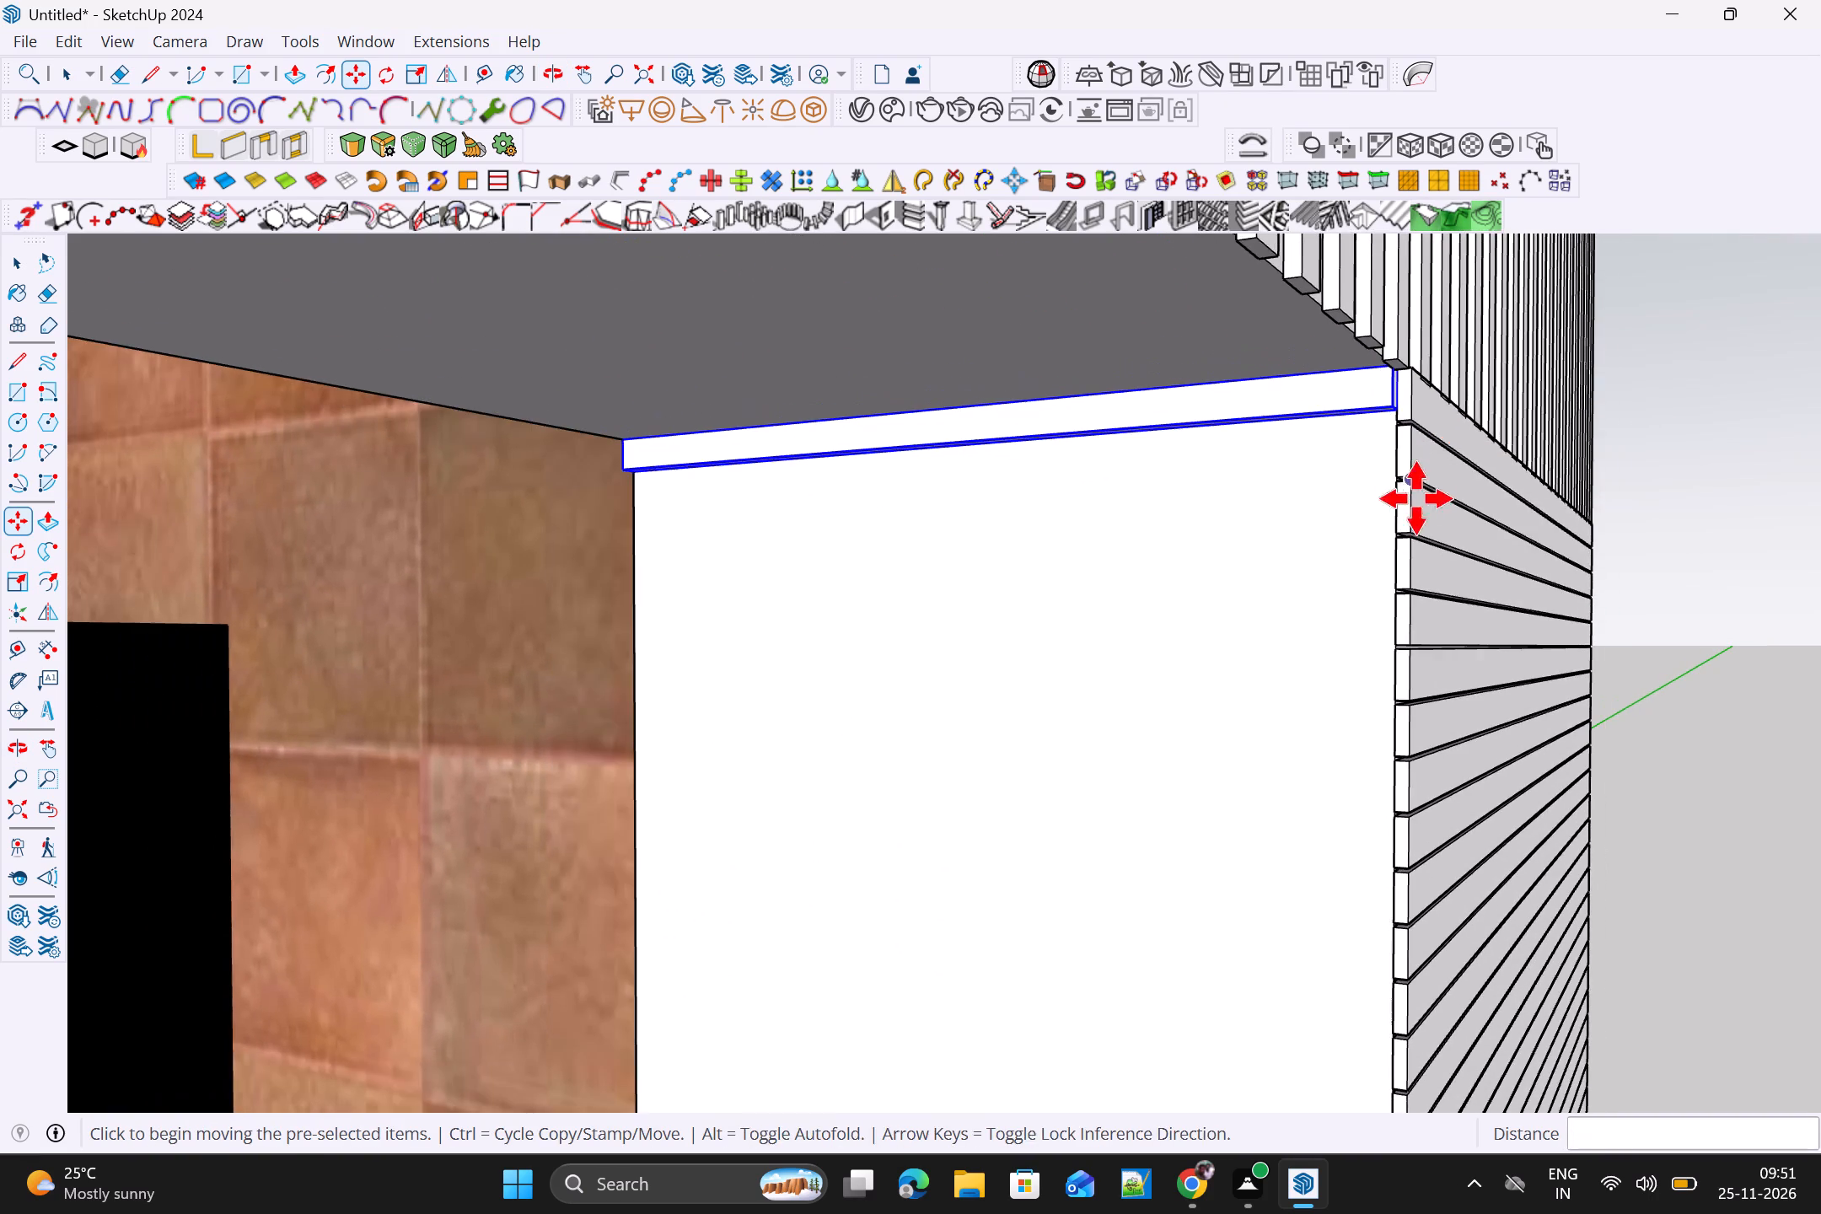
middle_drag(1416, 498, 1266, 489)
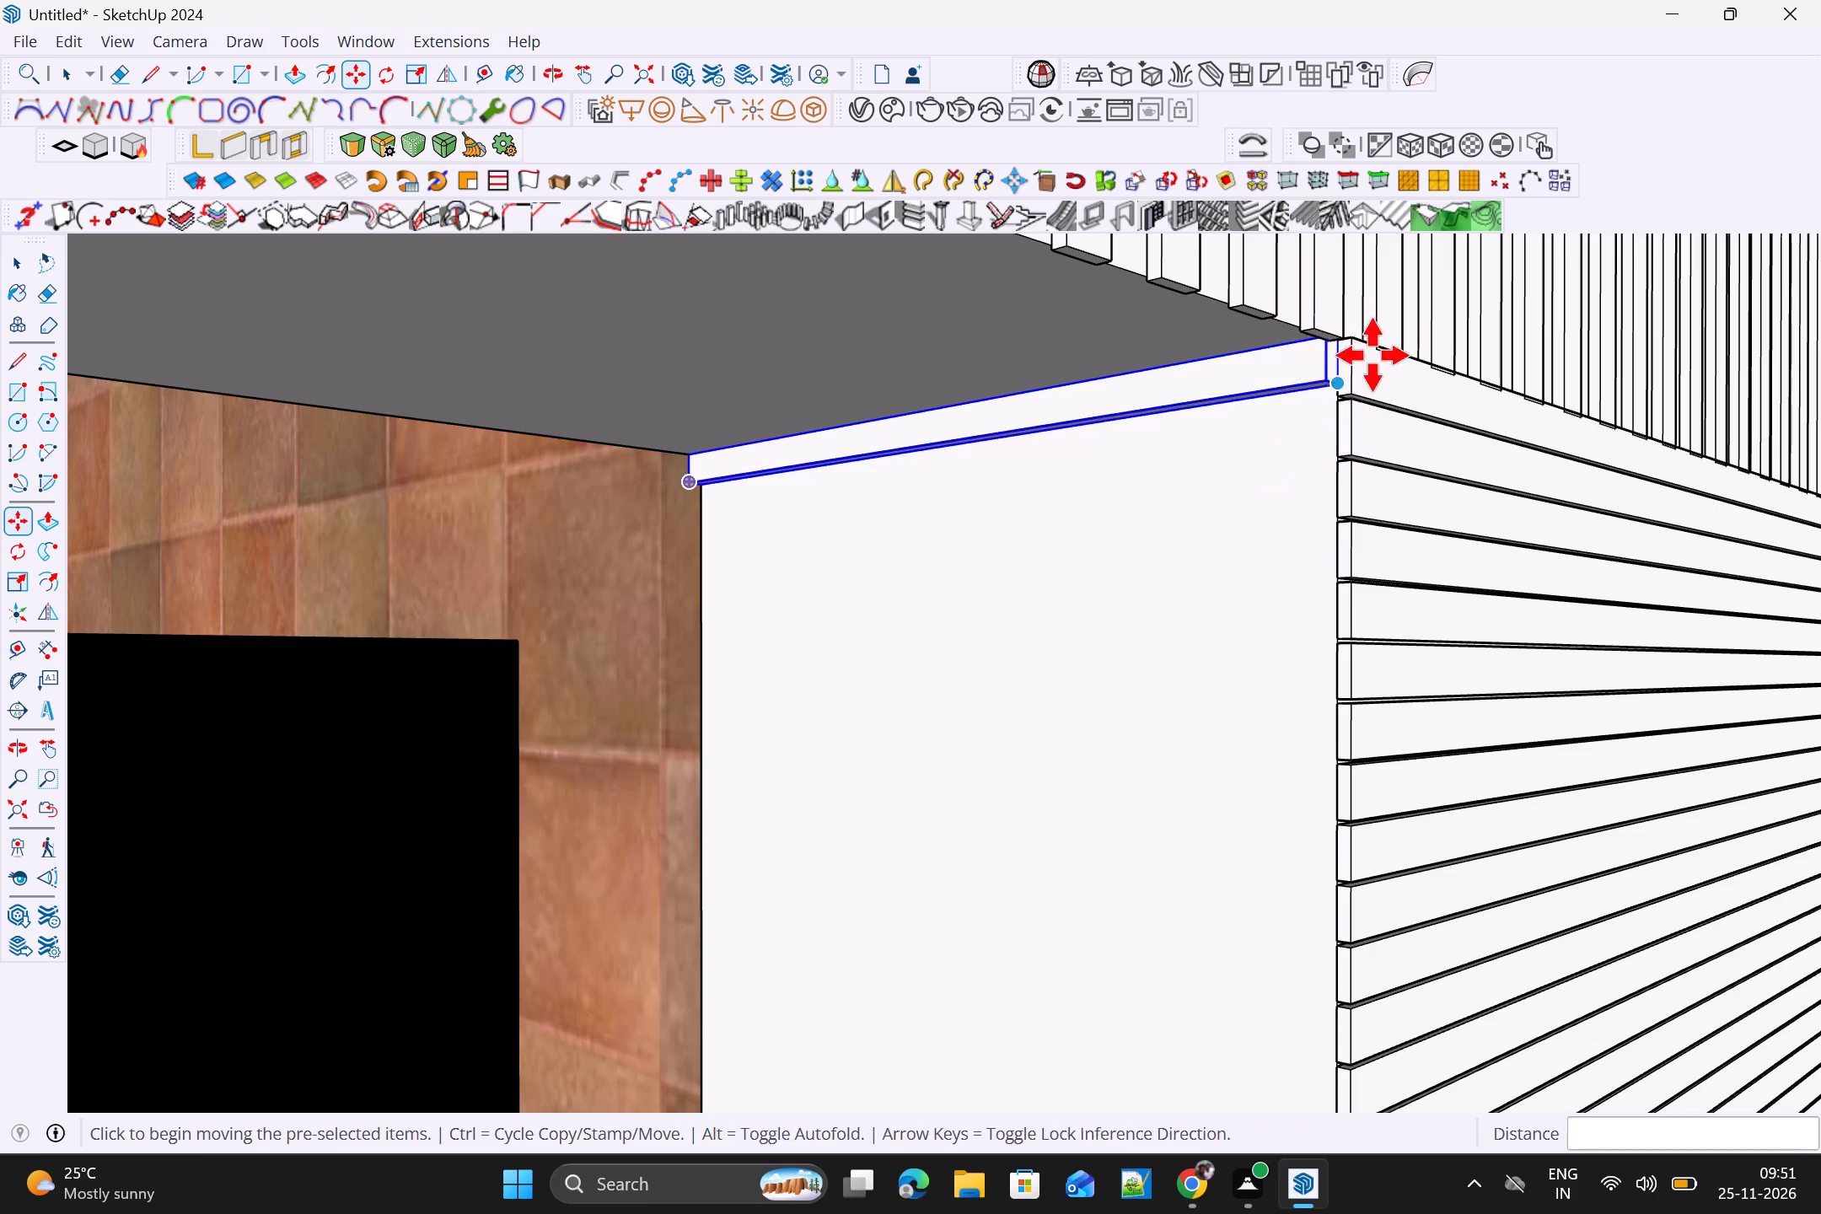
drag(1340, 383, 1340, 392)
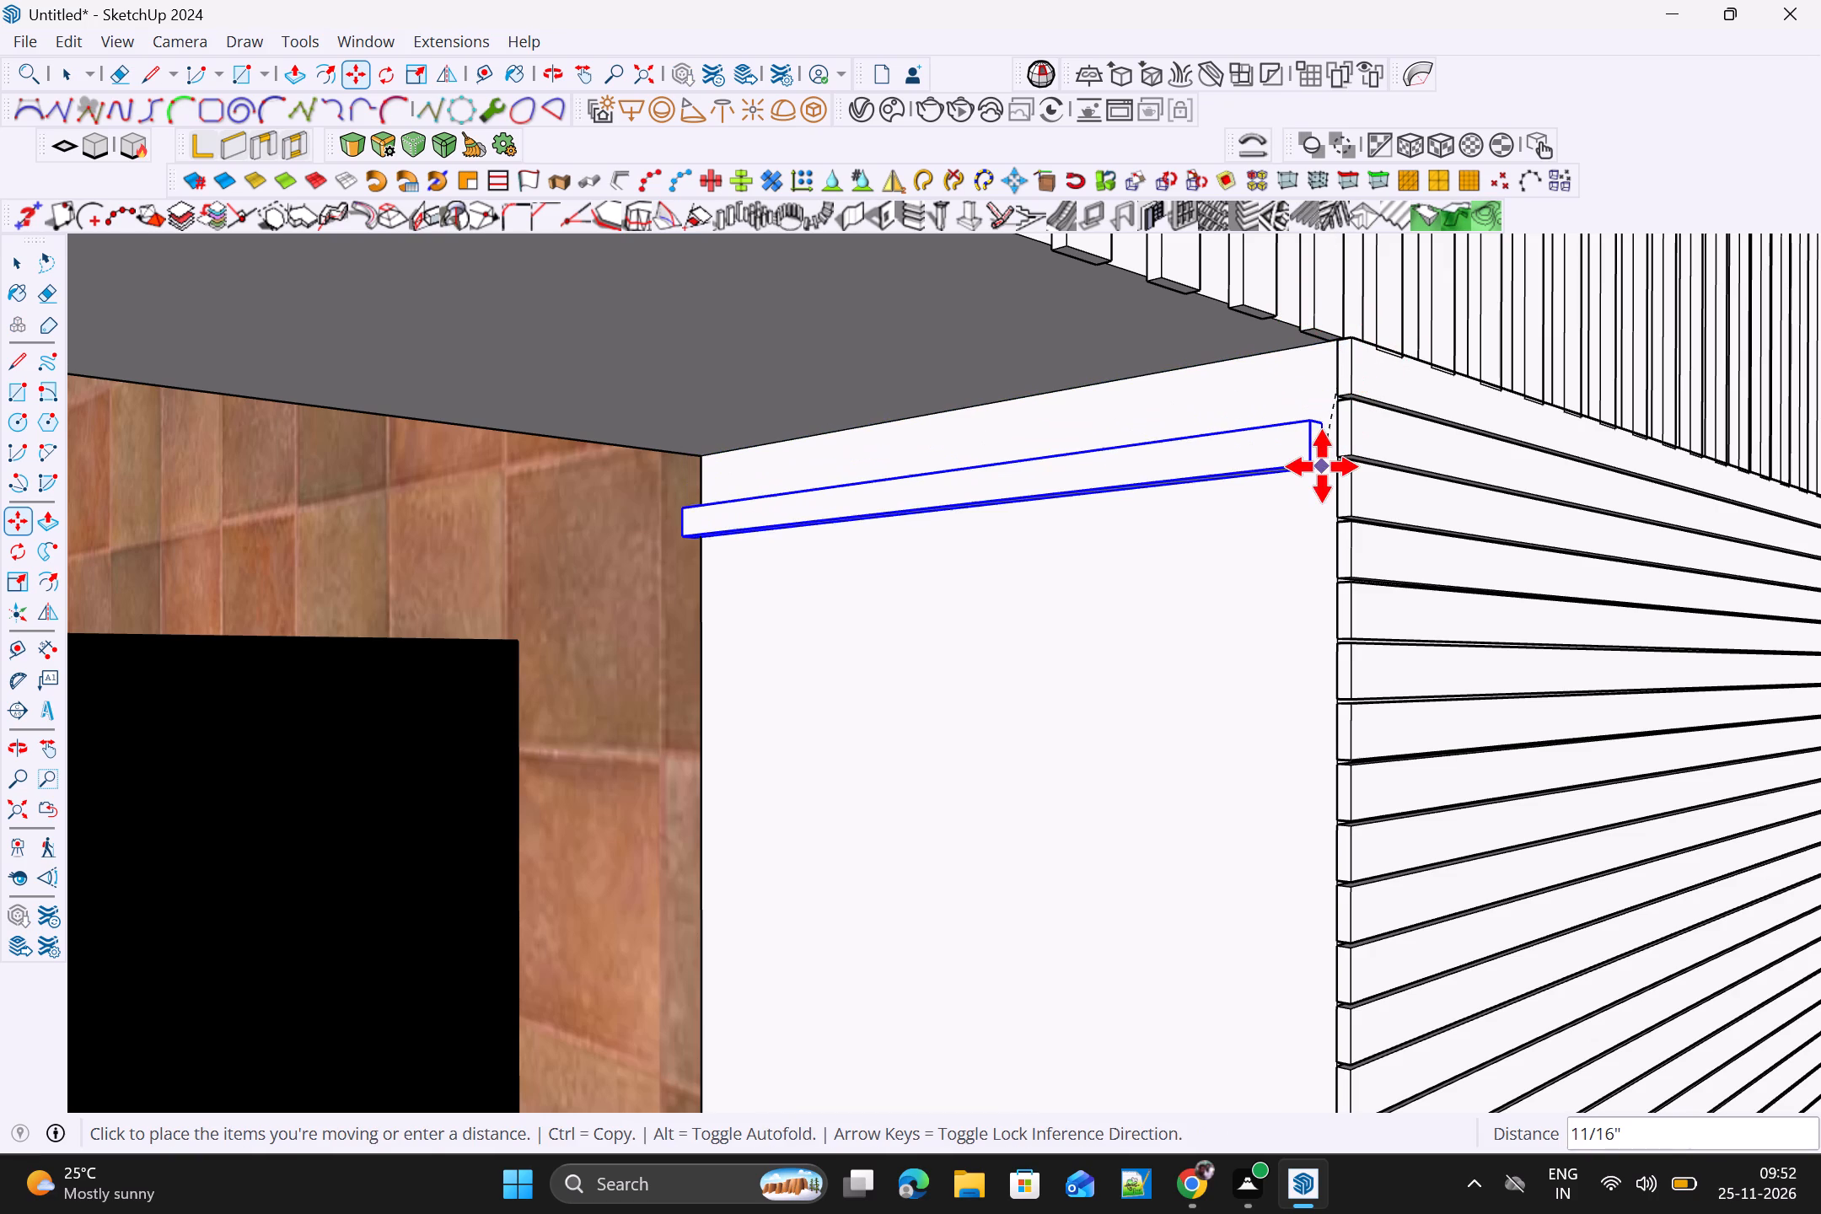
scroll(1321, 497, down, 5)
shift+middle_drag(1330, 884, 1372, 336)
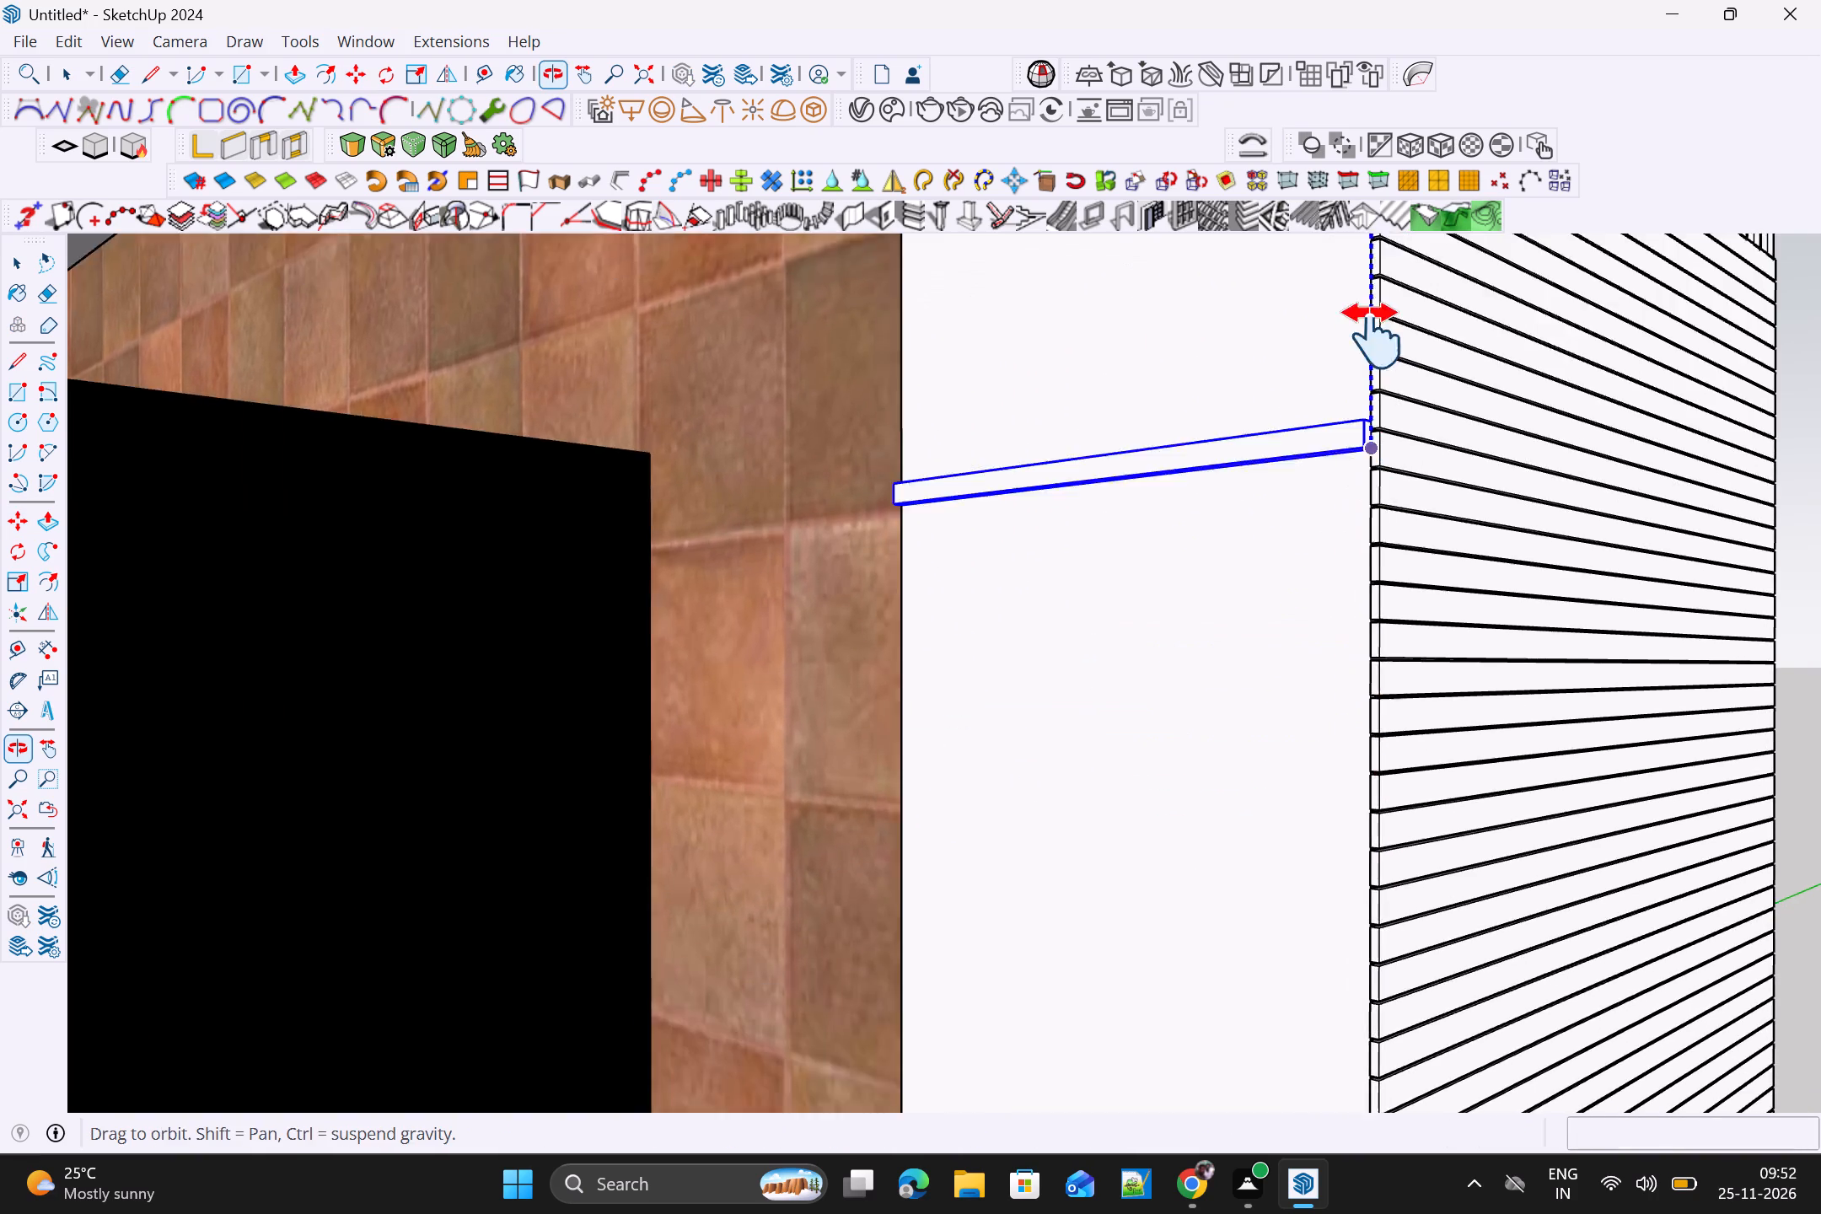
shift+middle_drag(1372, 336, 1365, 26)
scroll(1281, 768, down, 4)
shift+middle_drag(1351, 1016, 1383, 188)
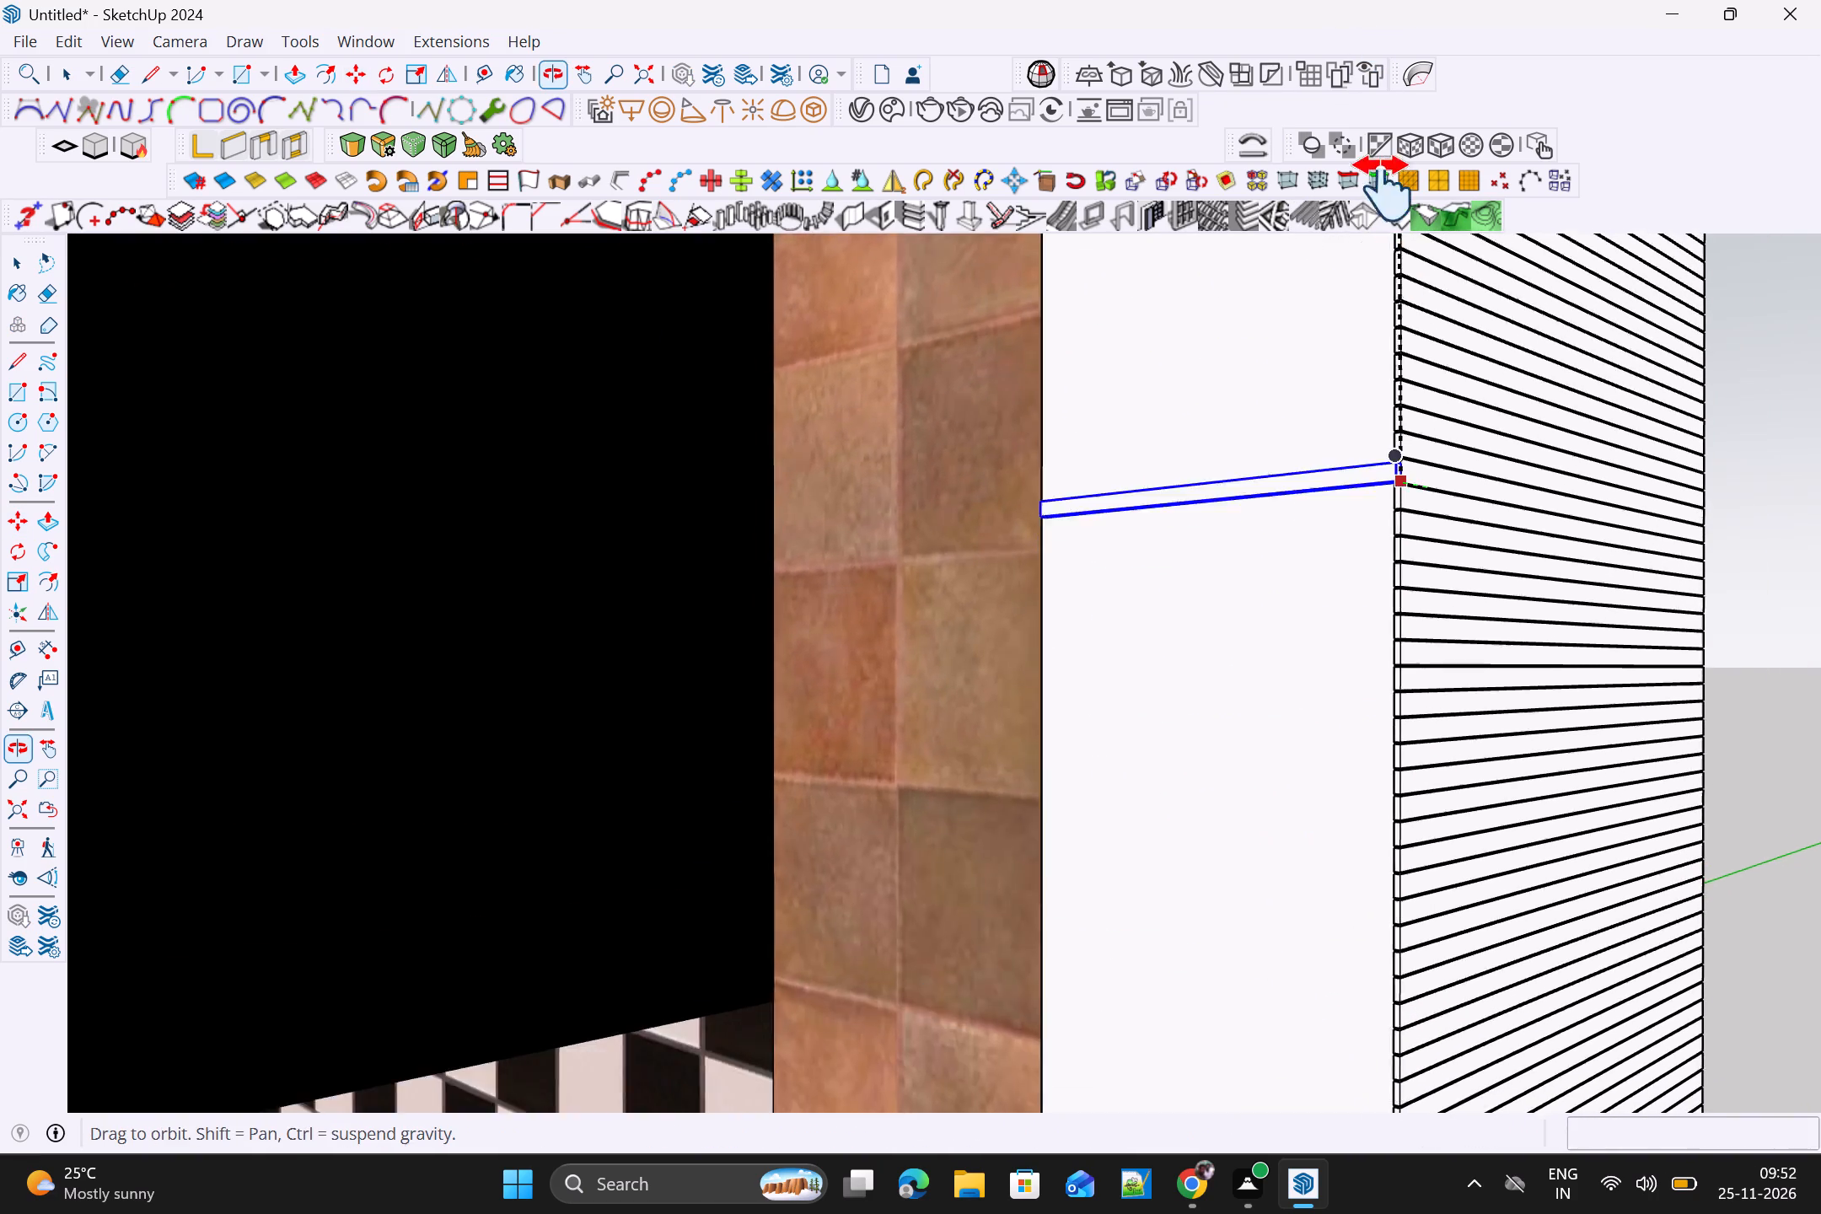
shift+middle_drag(1383, 188, 1382, 158)
scroll(1369, 1018, down, 2)
shift+middle_drag(1373, 1006, 1266, 19)
shift+scroll(1233, 118, up, 1)
scroll(1161, 751, down, 5)
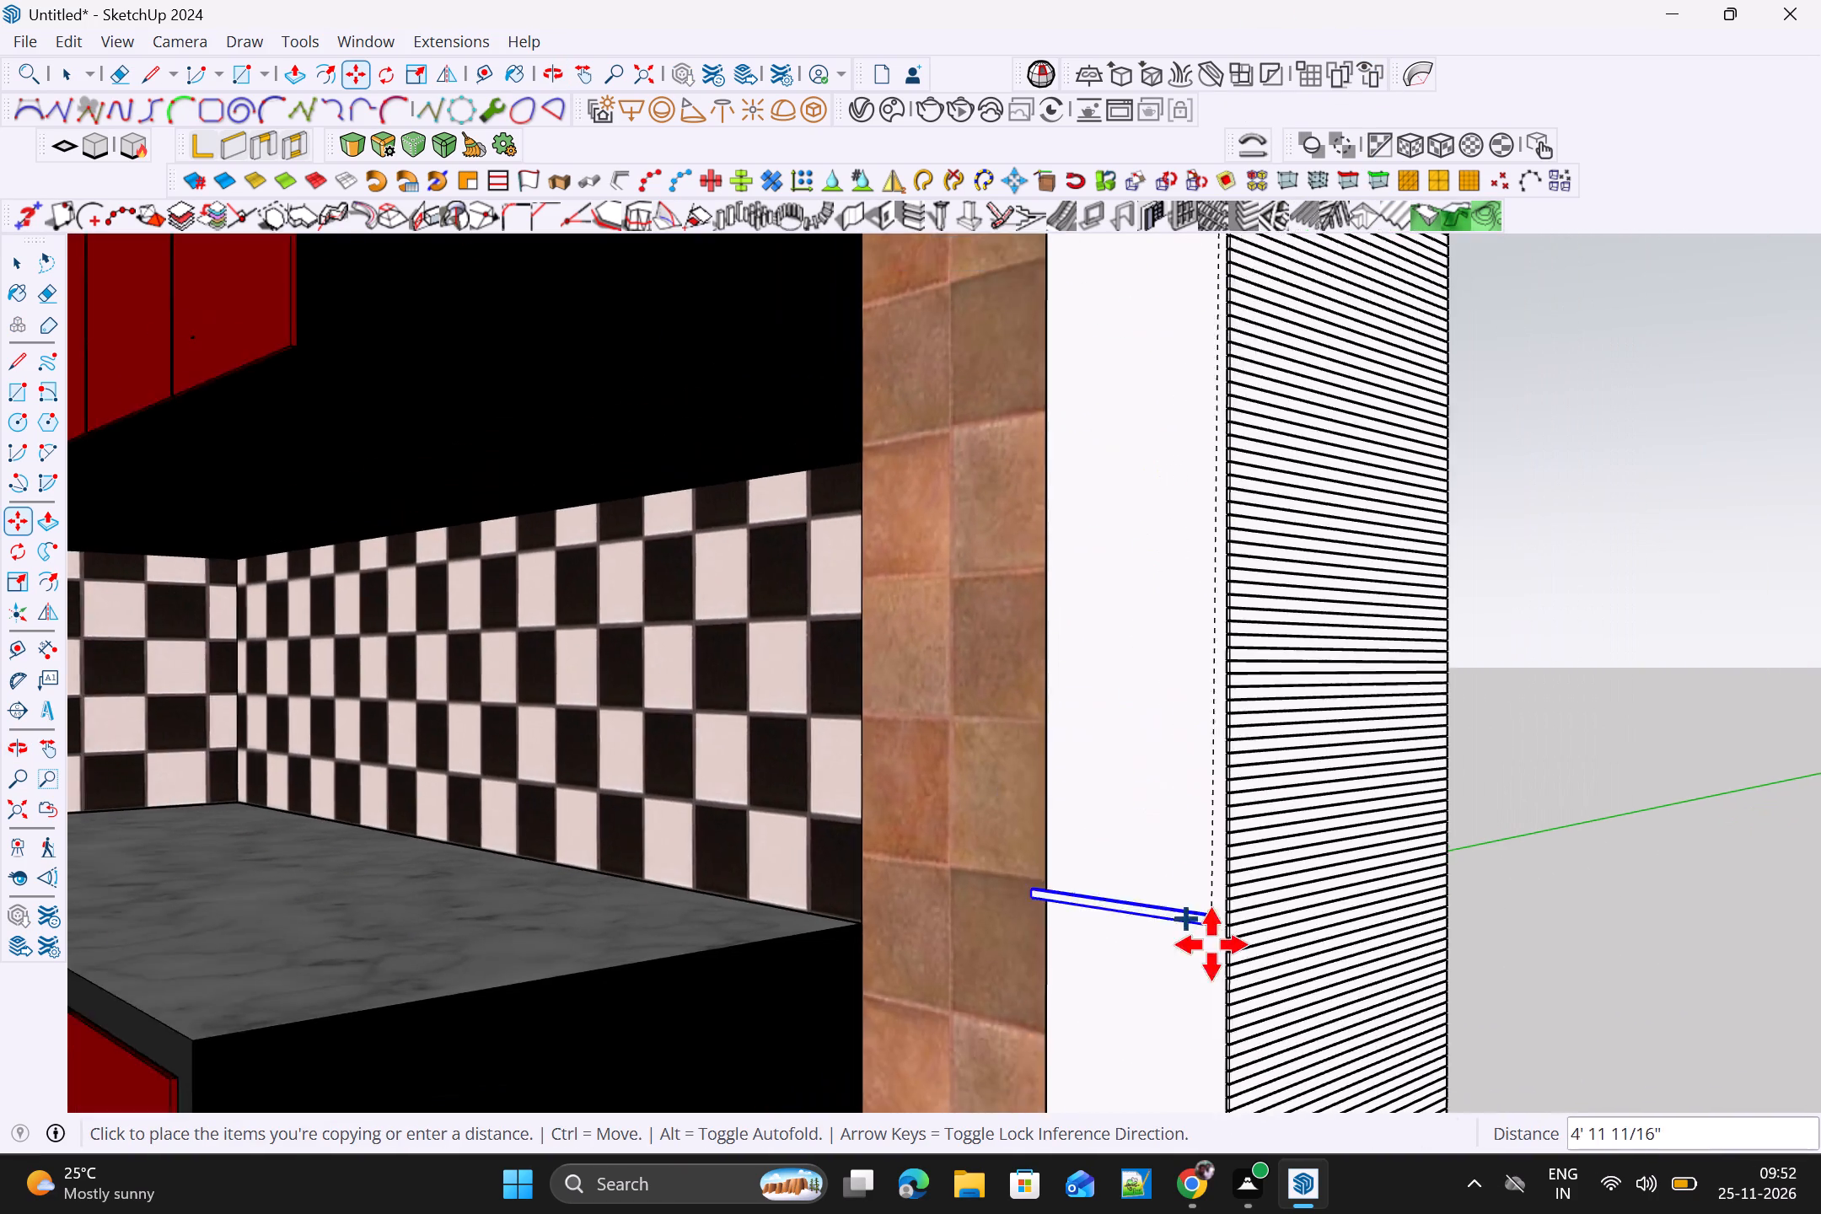
scroll(1211, 944, down, 13)
shift+middle_drag(1204, 1028, 1186, 226)
scroll(1164, 358, up, 4)
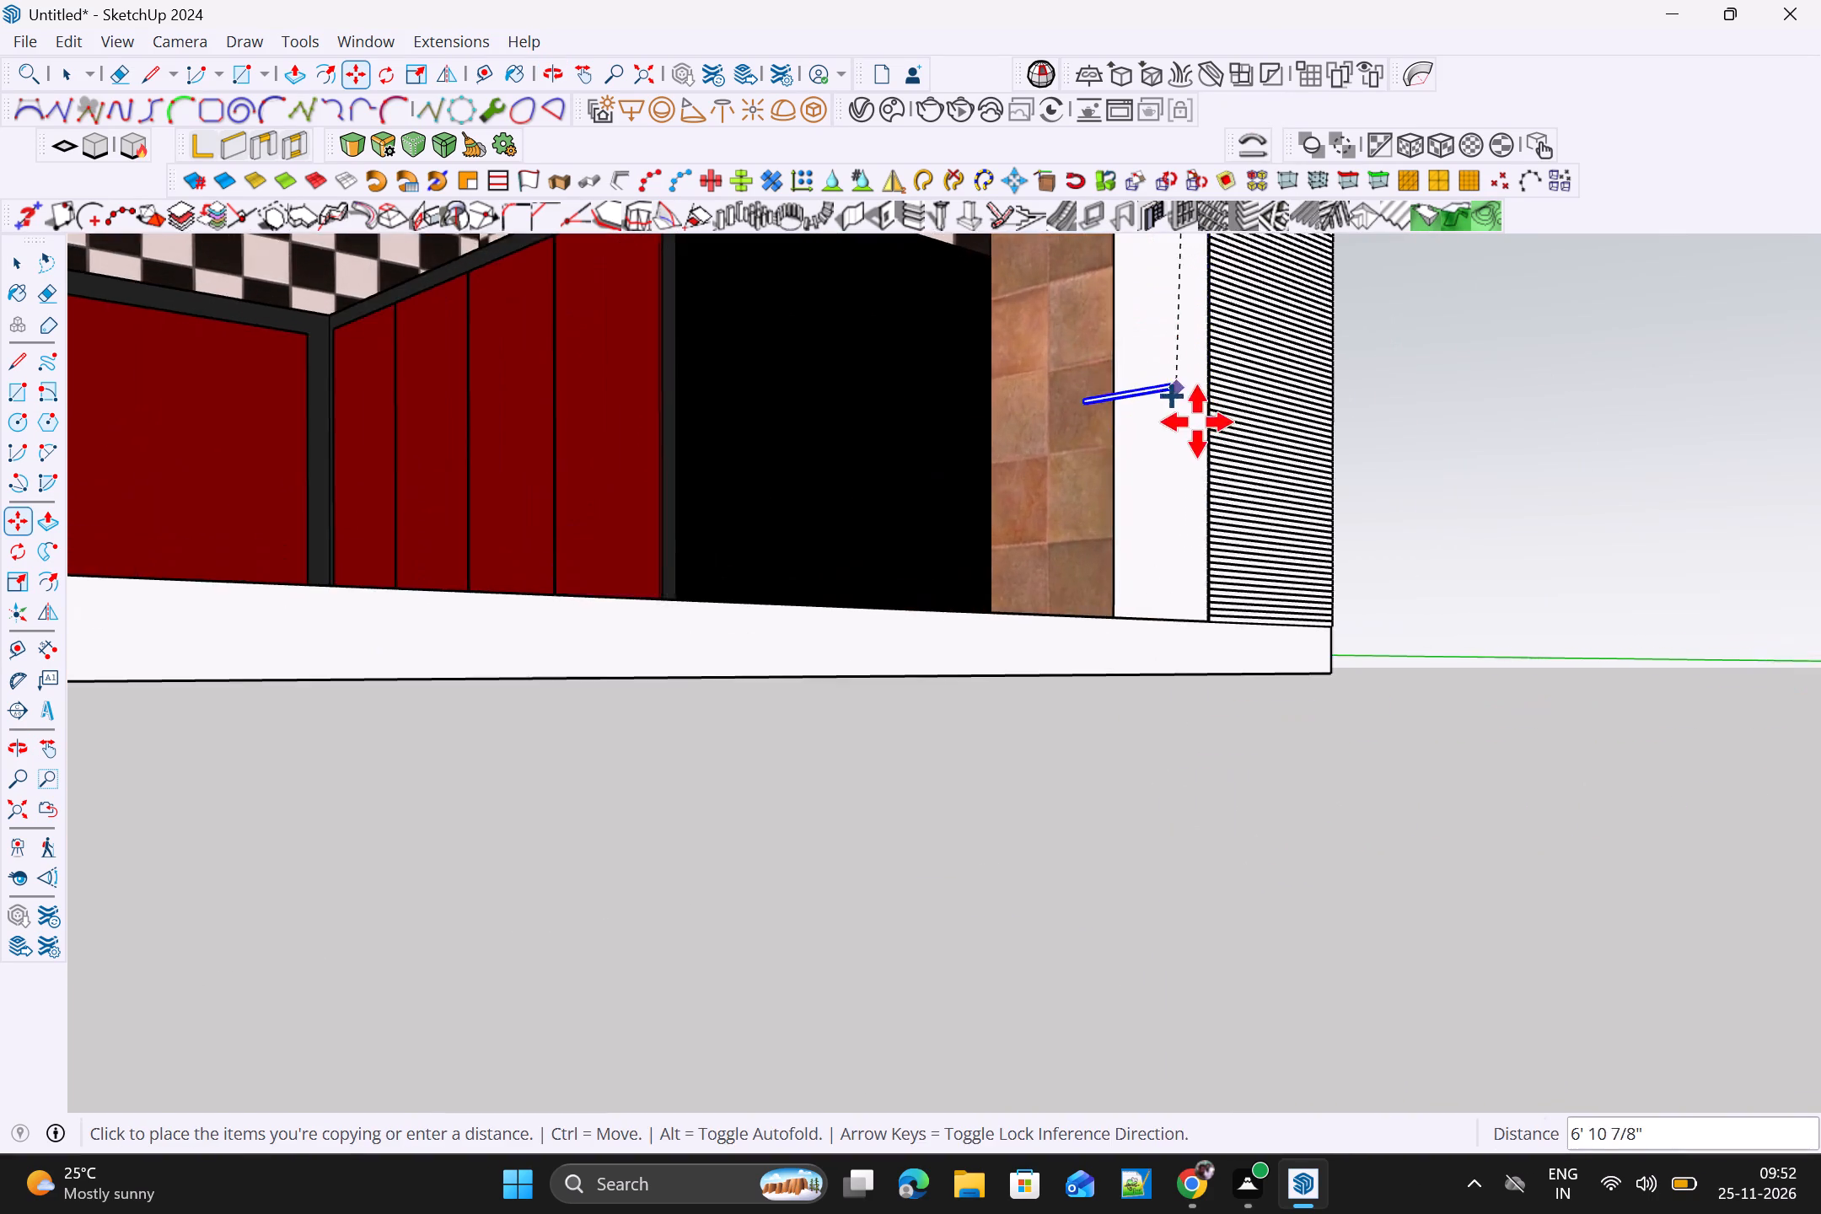
middle_drag(1198, 427, 1181, 567)
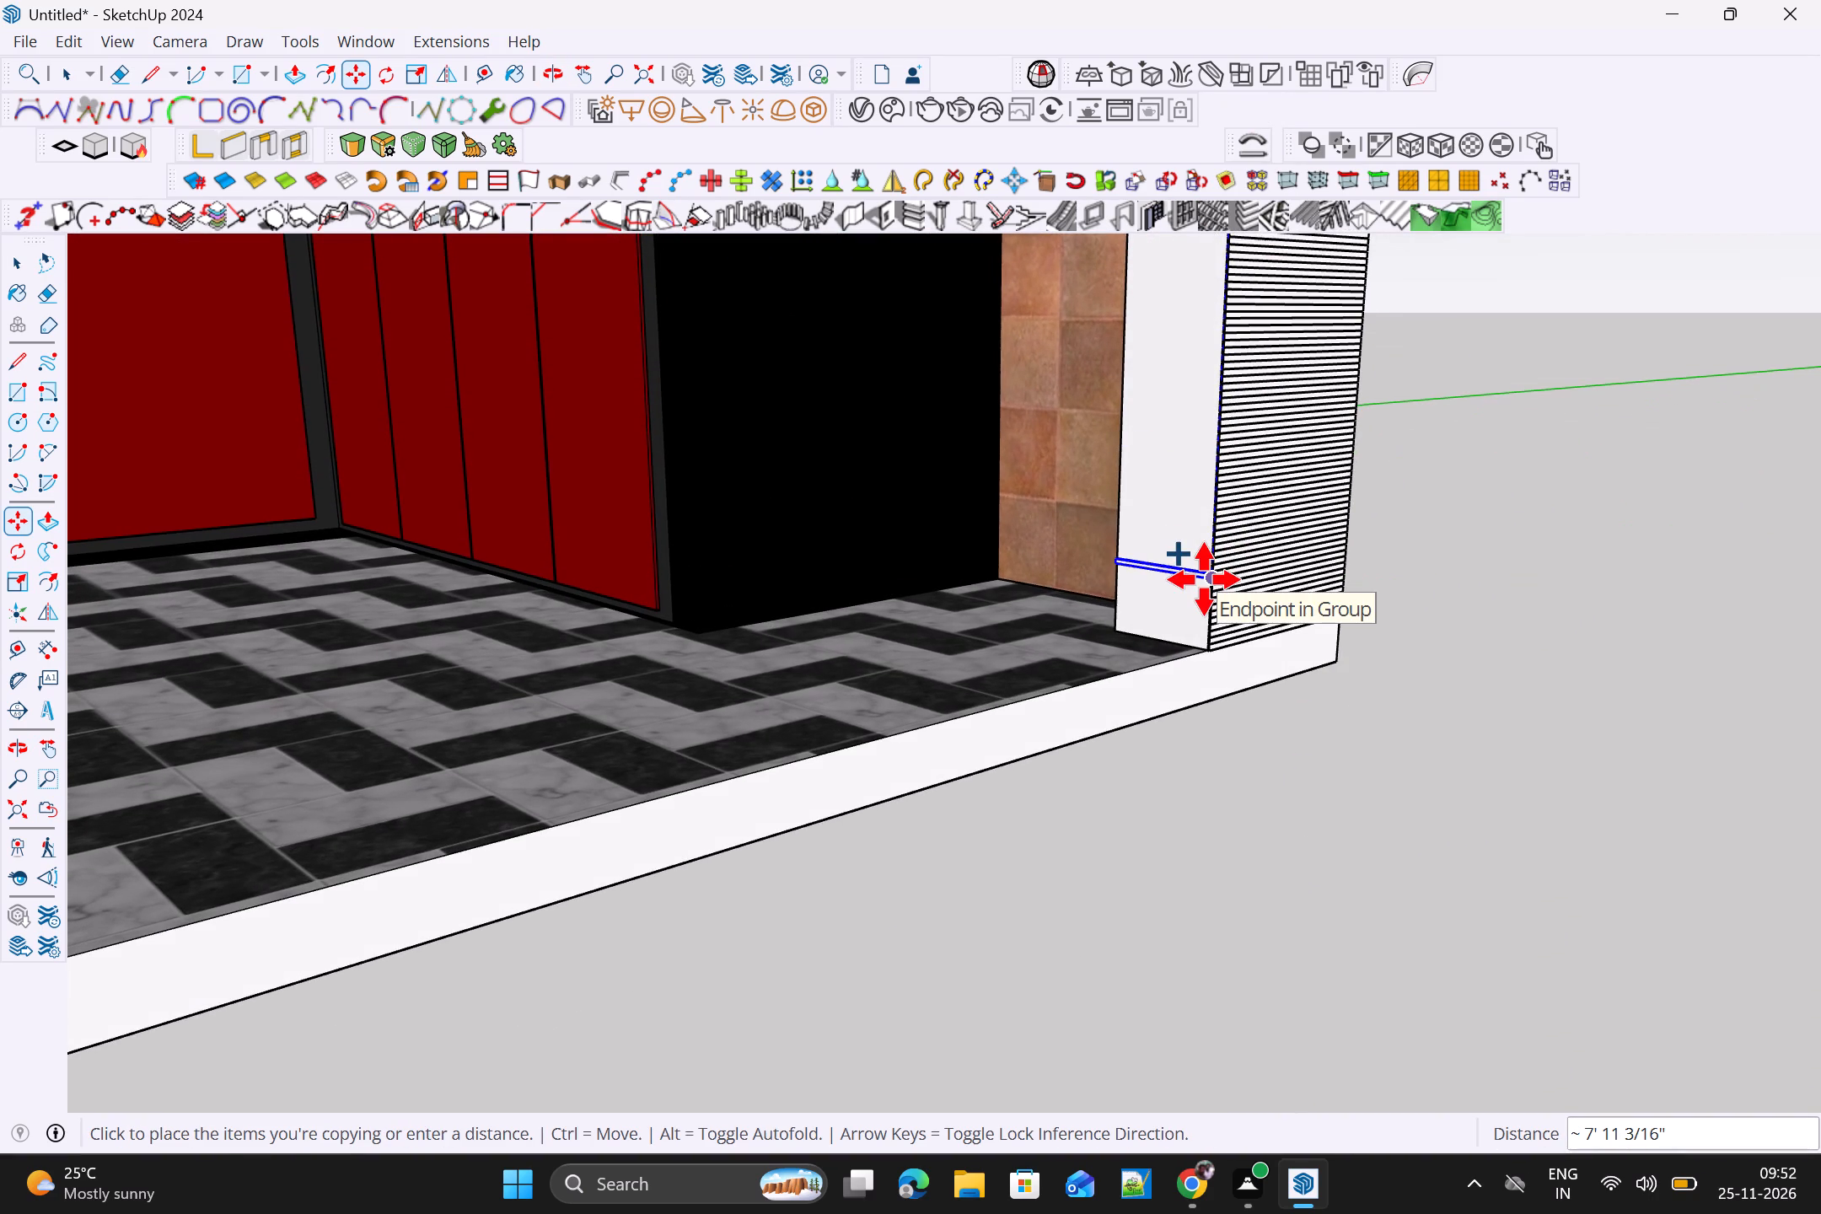
scroll(1196, 605, up, 4)
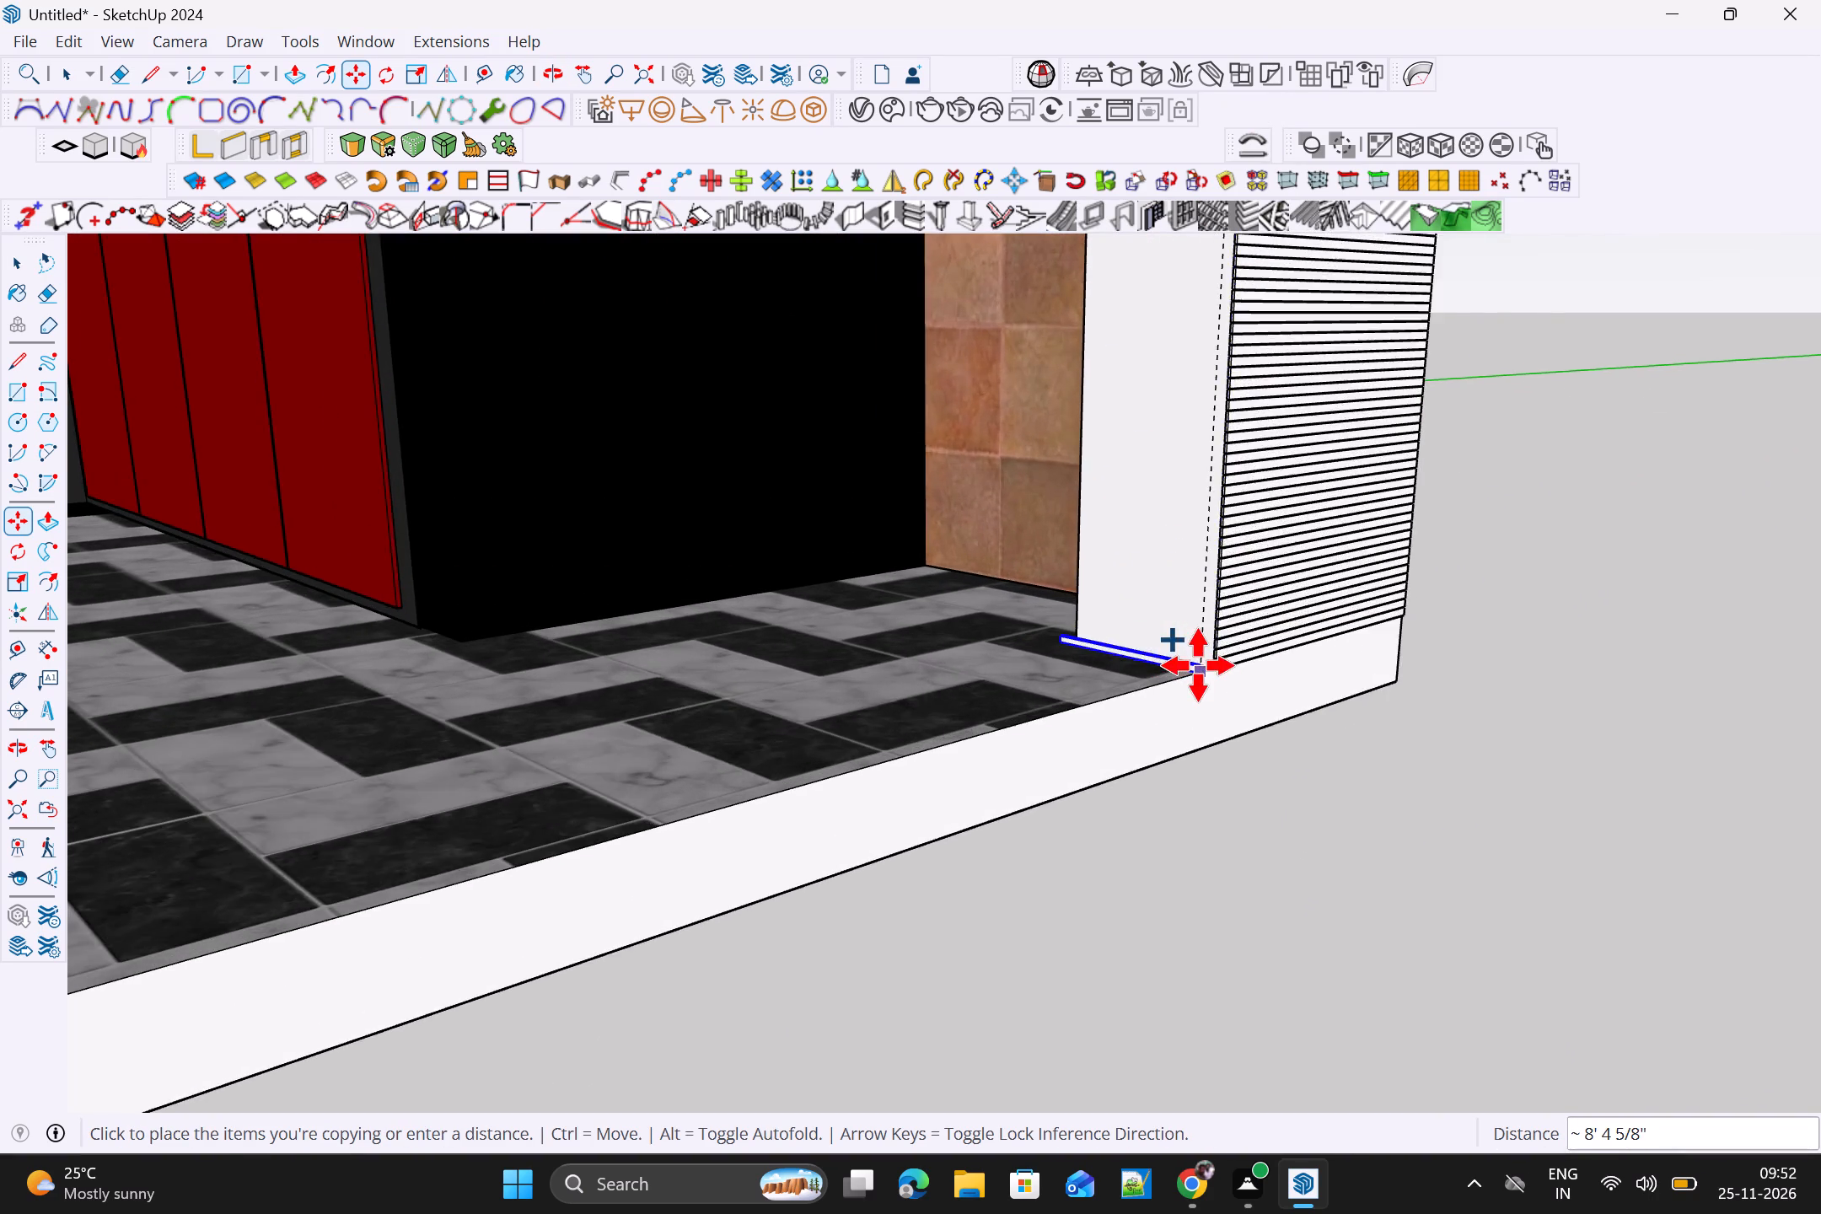
scroll(1198, 665, up, 16)
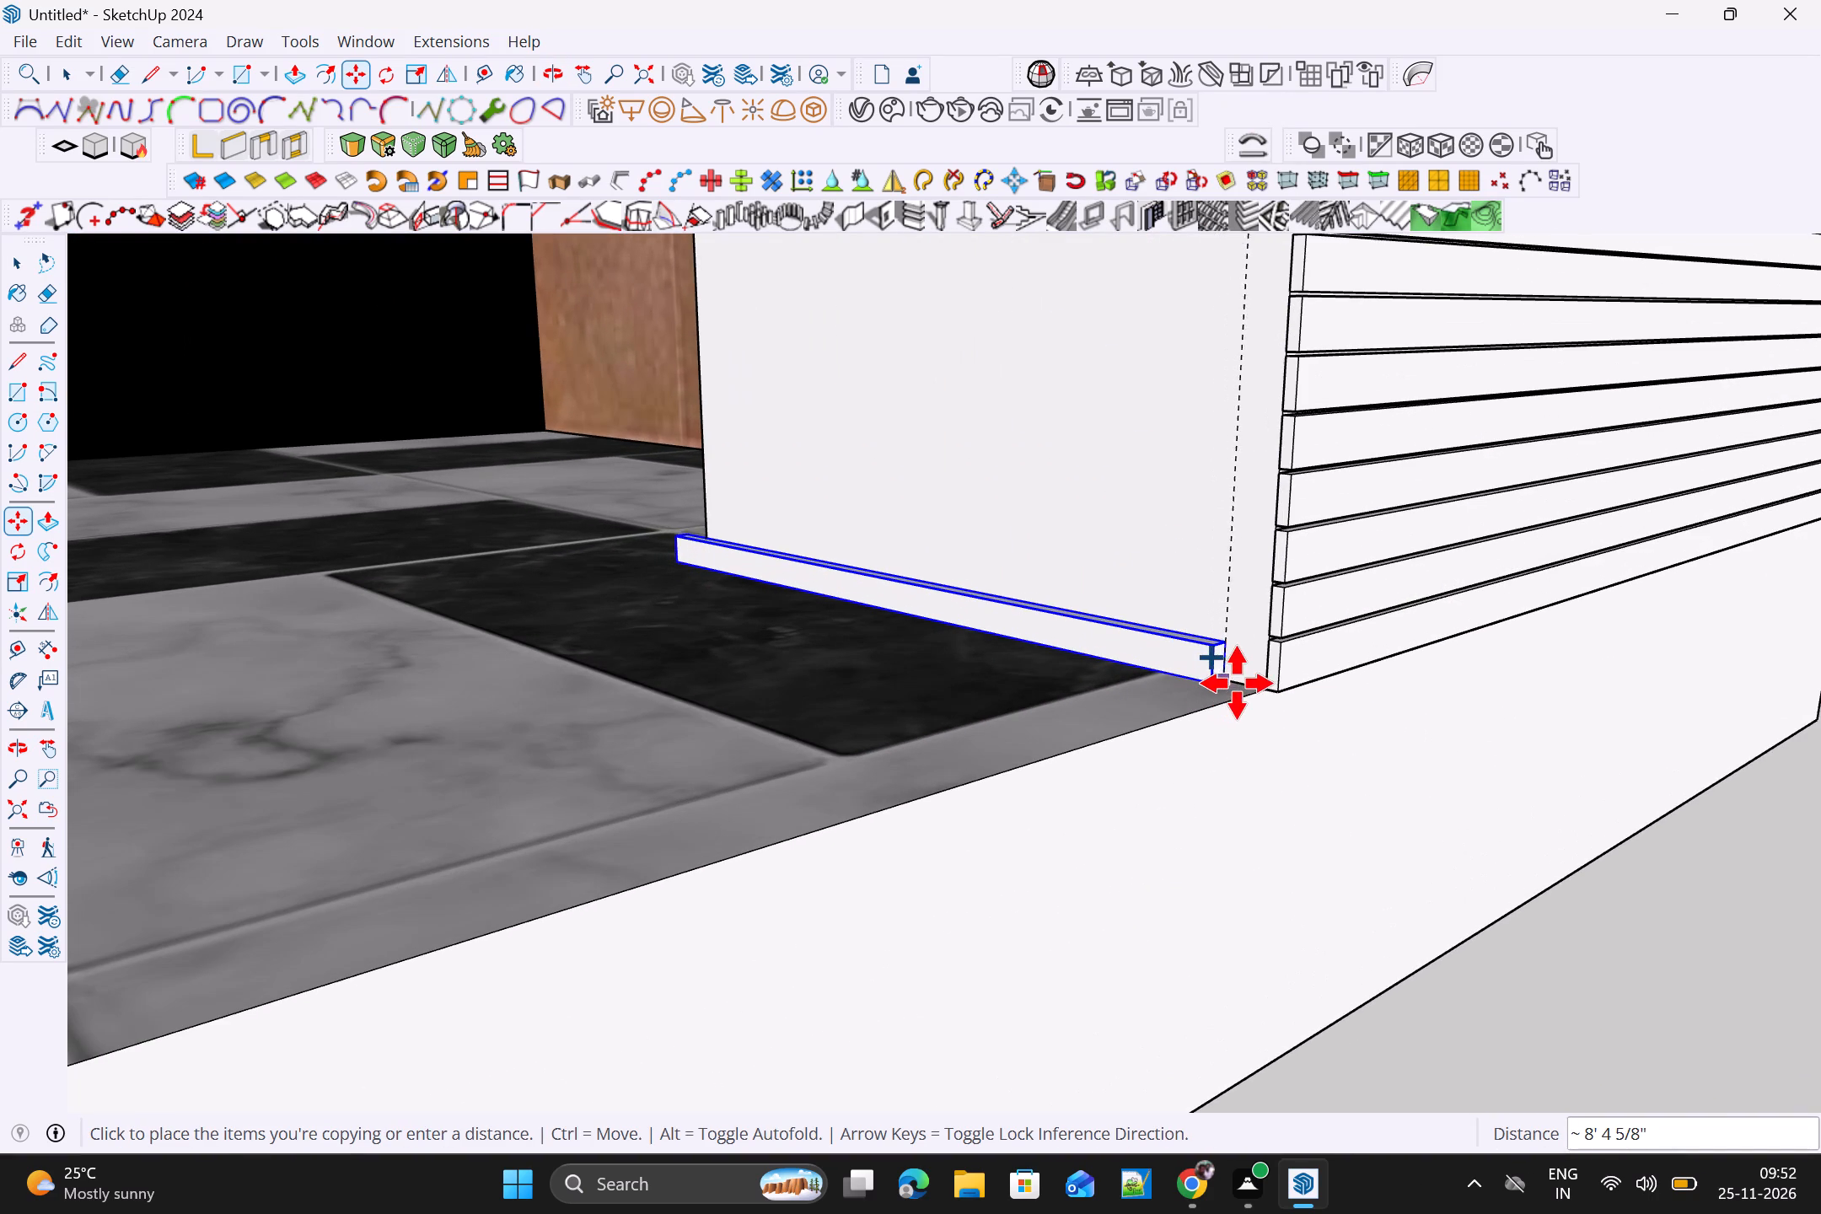
click(1258, 686)
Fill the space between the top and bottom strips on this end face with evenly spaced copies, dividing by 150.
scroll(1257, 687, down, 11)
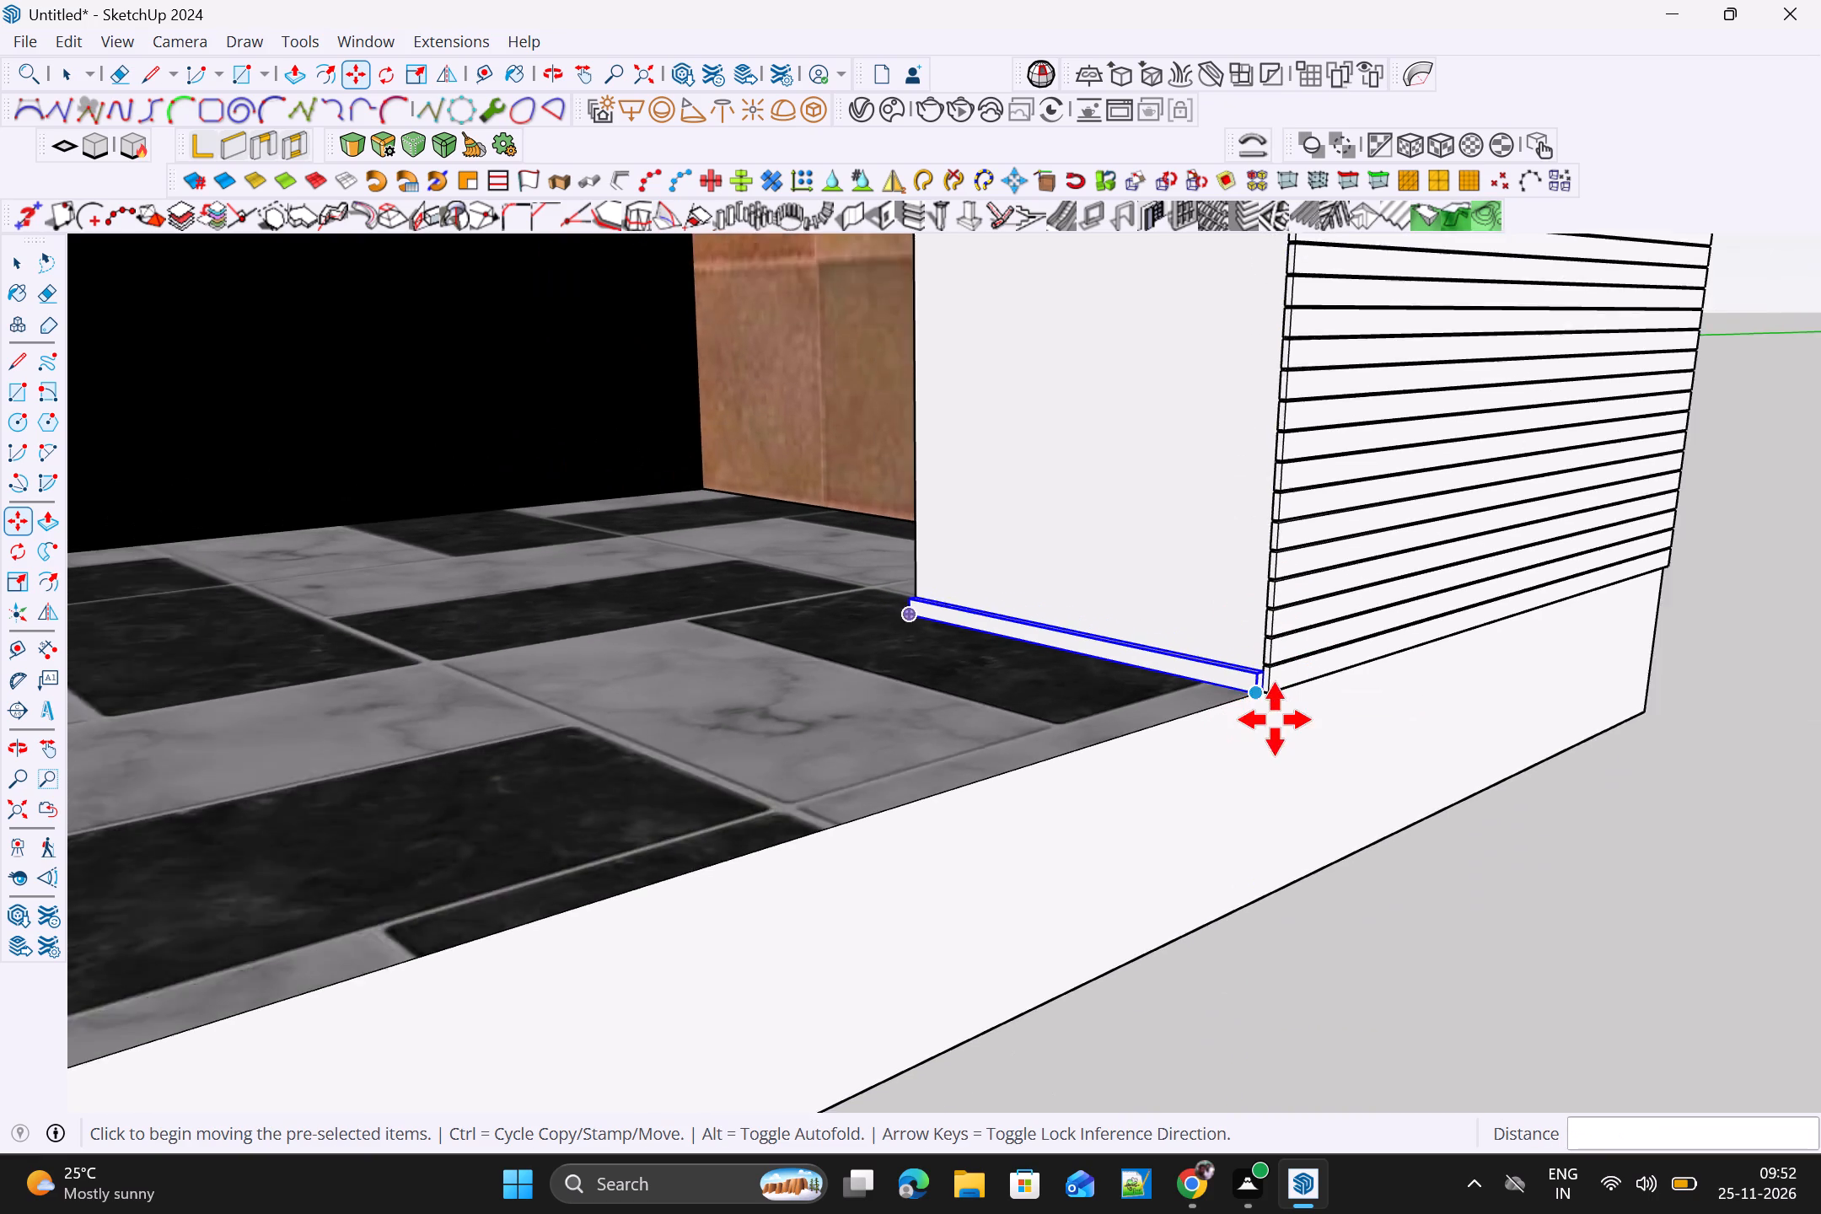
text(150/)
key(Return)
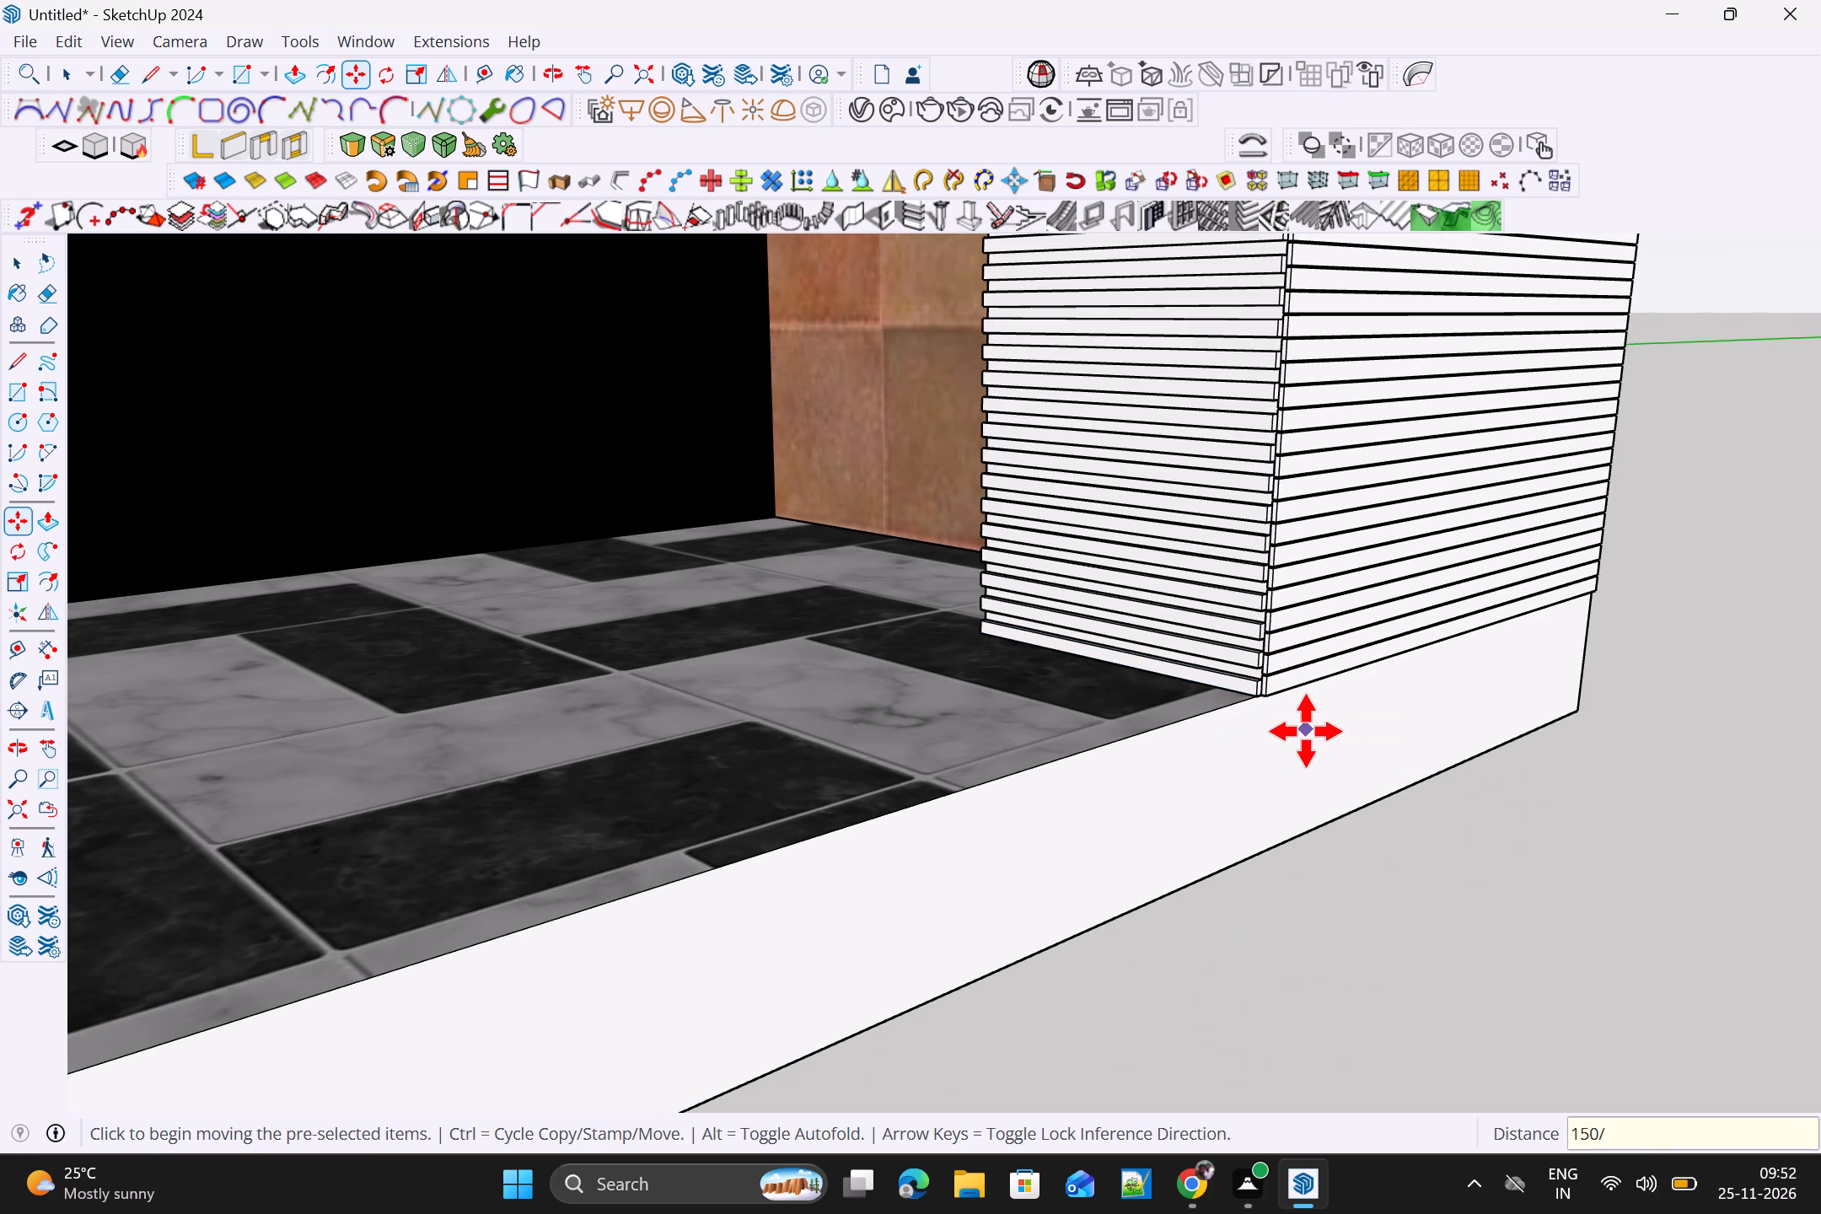
Change the division of the strip copies on this end face to 200.
text(200/)
key(Return)
Examine the strip cladding on both front walls, their end faces and the top band from the front, side and below.
scroll(1306, 731, down, 13)
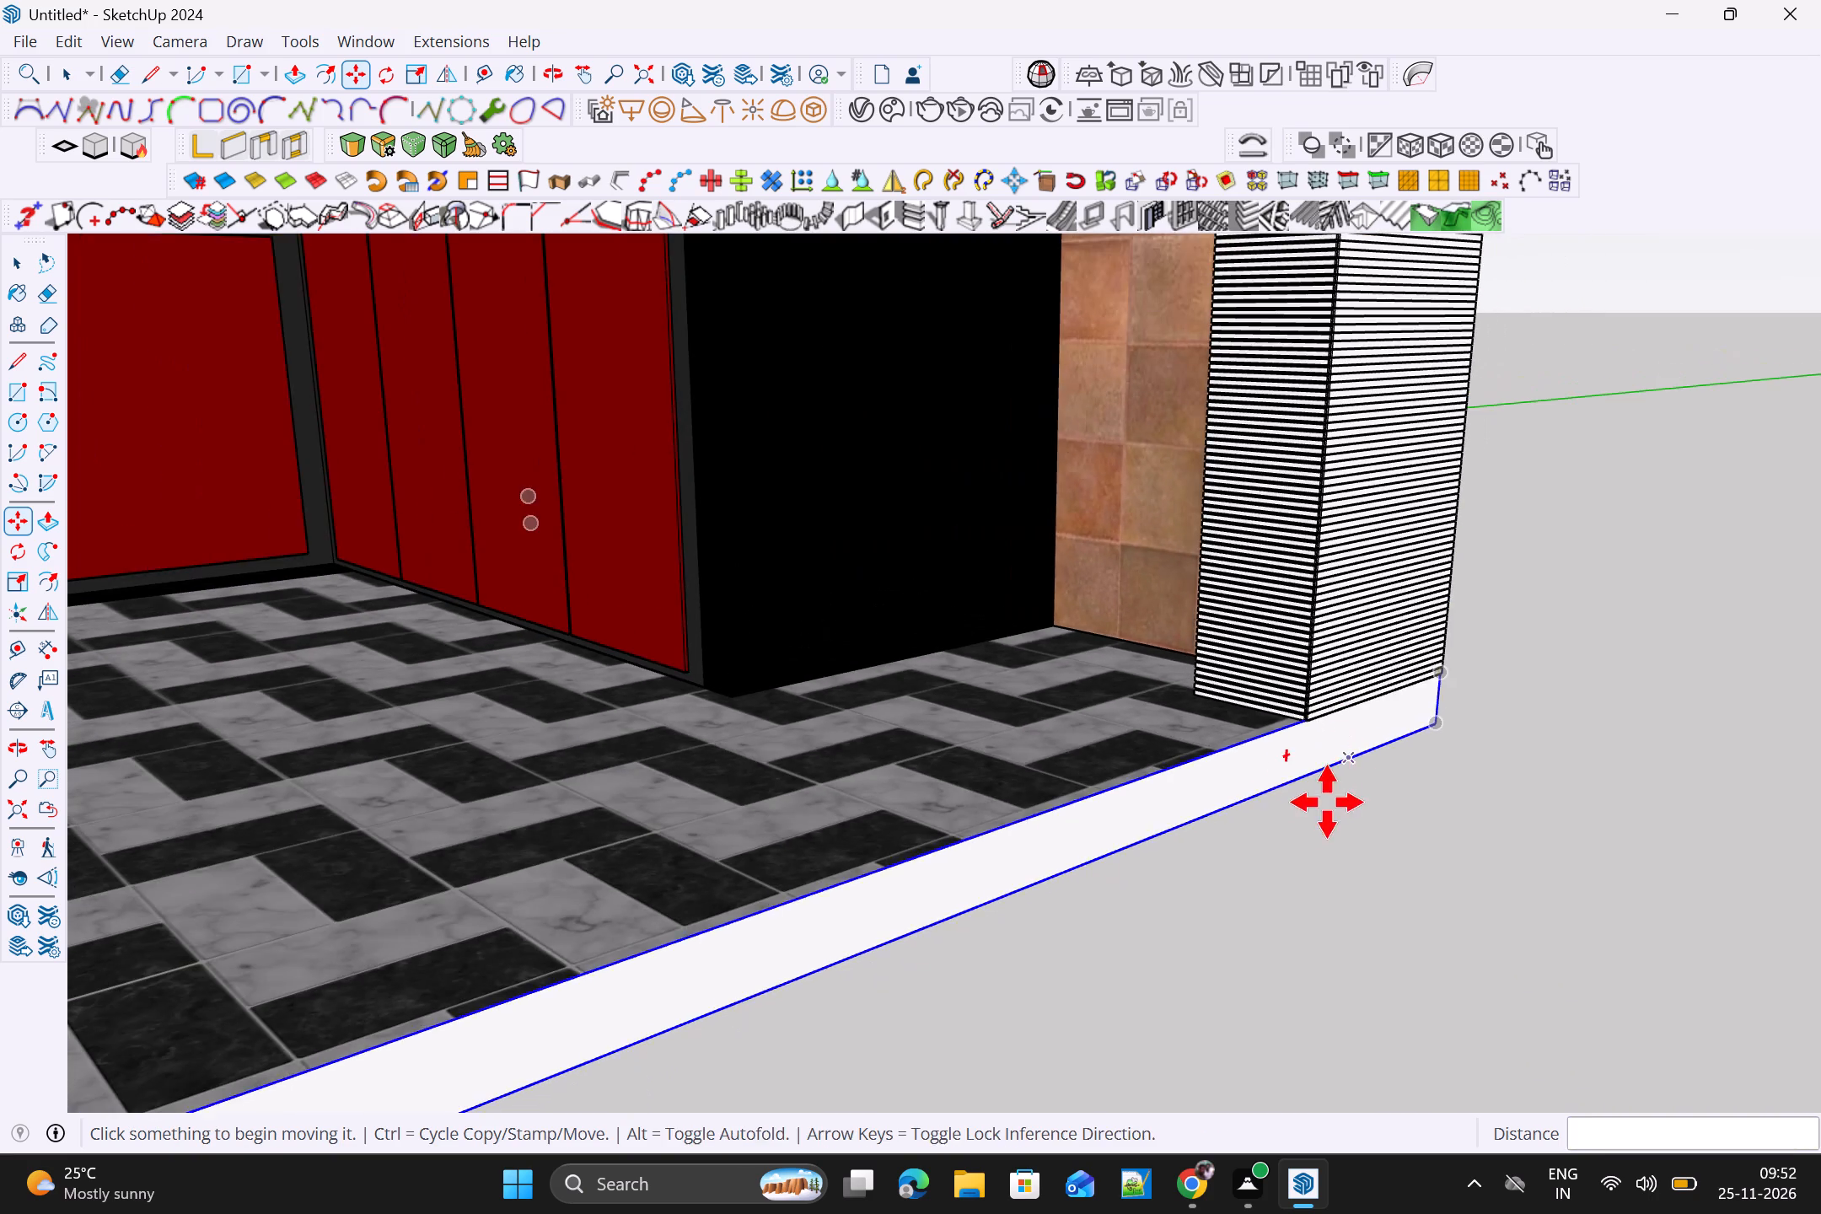
middle_drag(1329, 824, 284, 771)
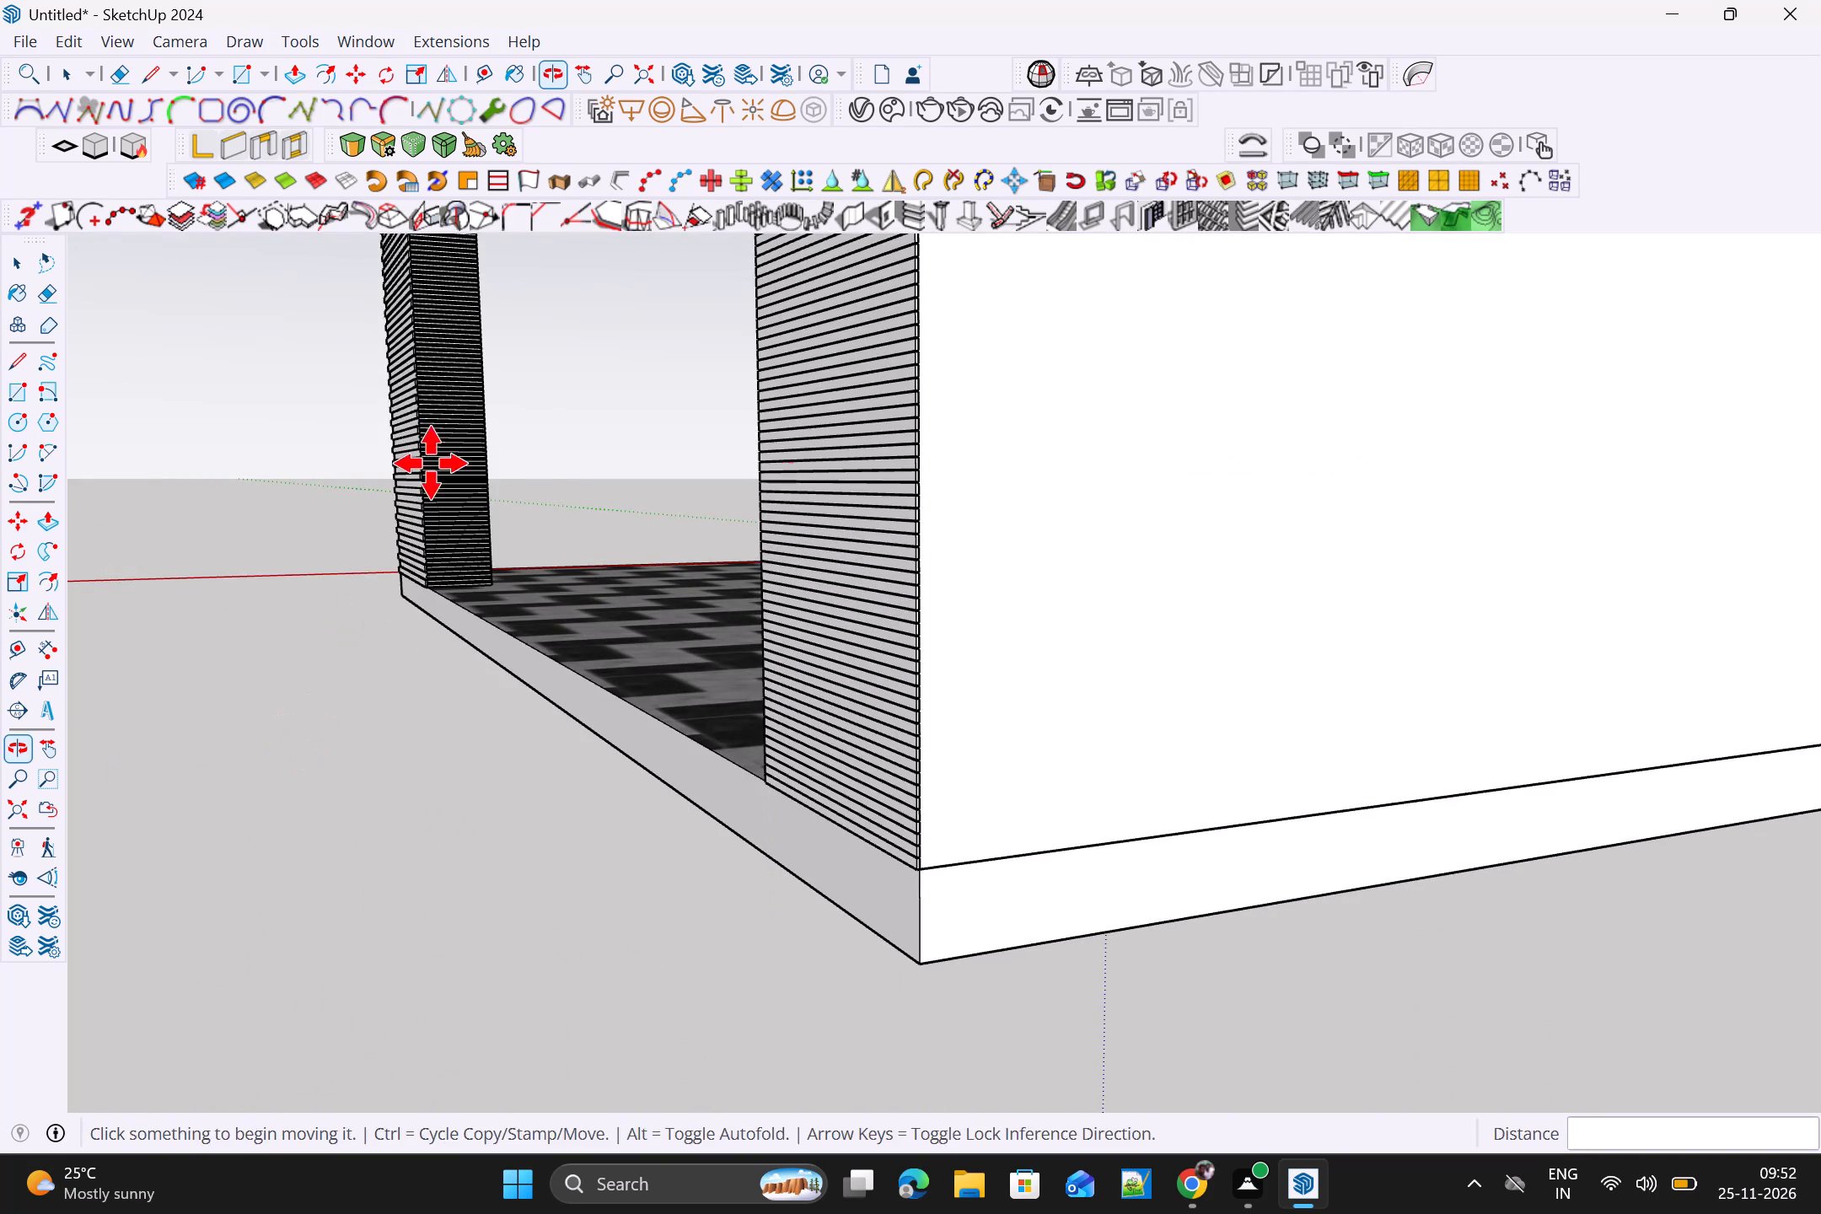
scroll(431, 459, up, 20)
scroll(431, 459, up, 1)
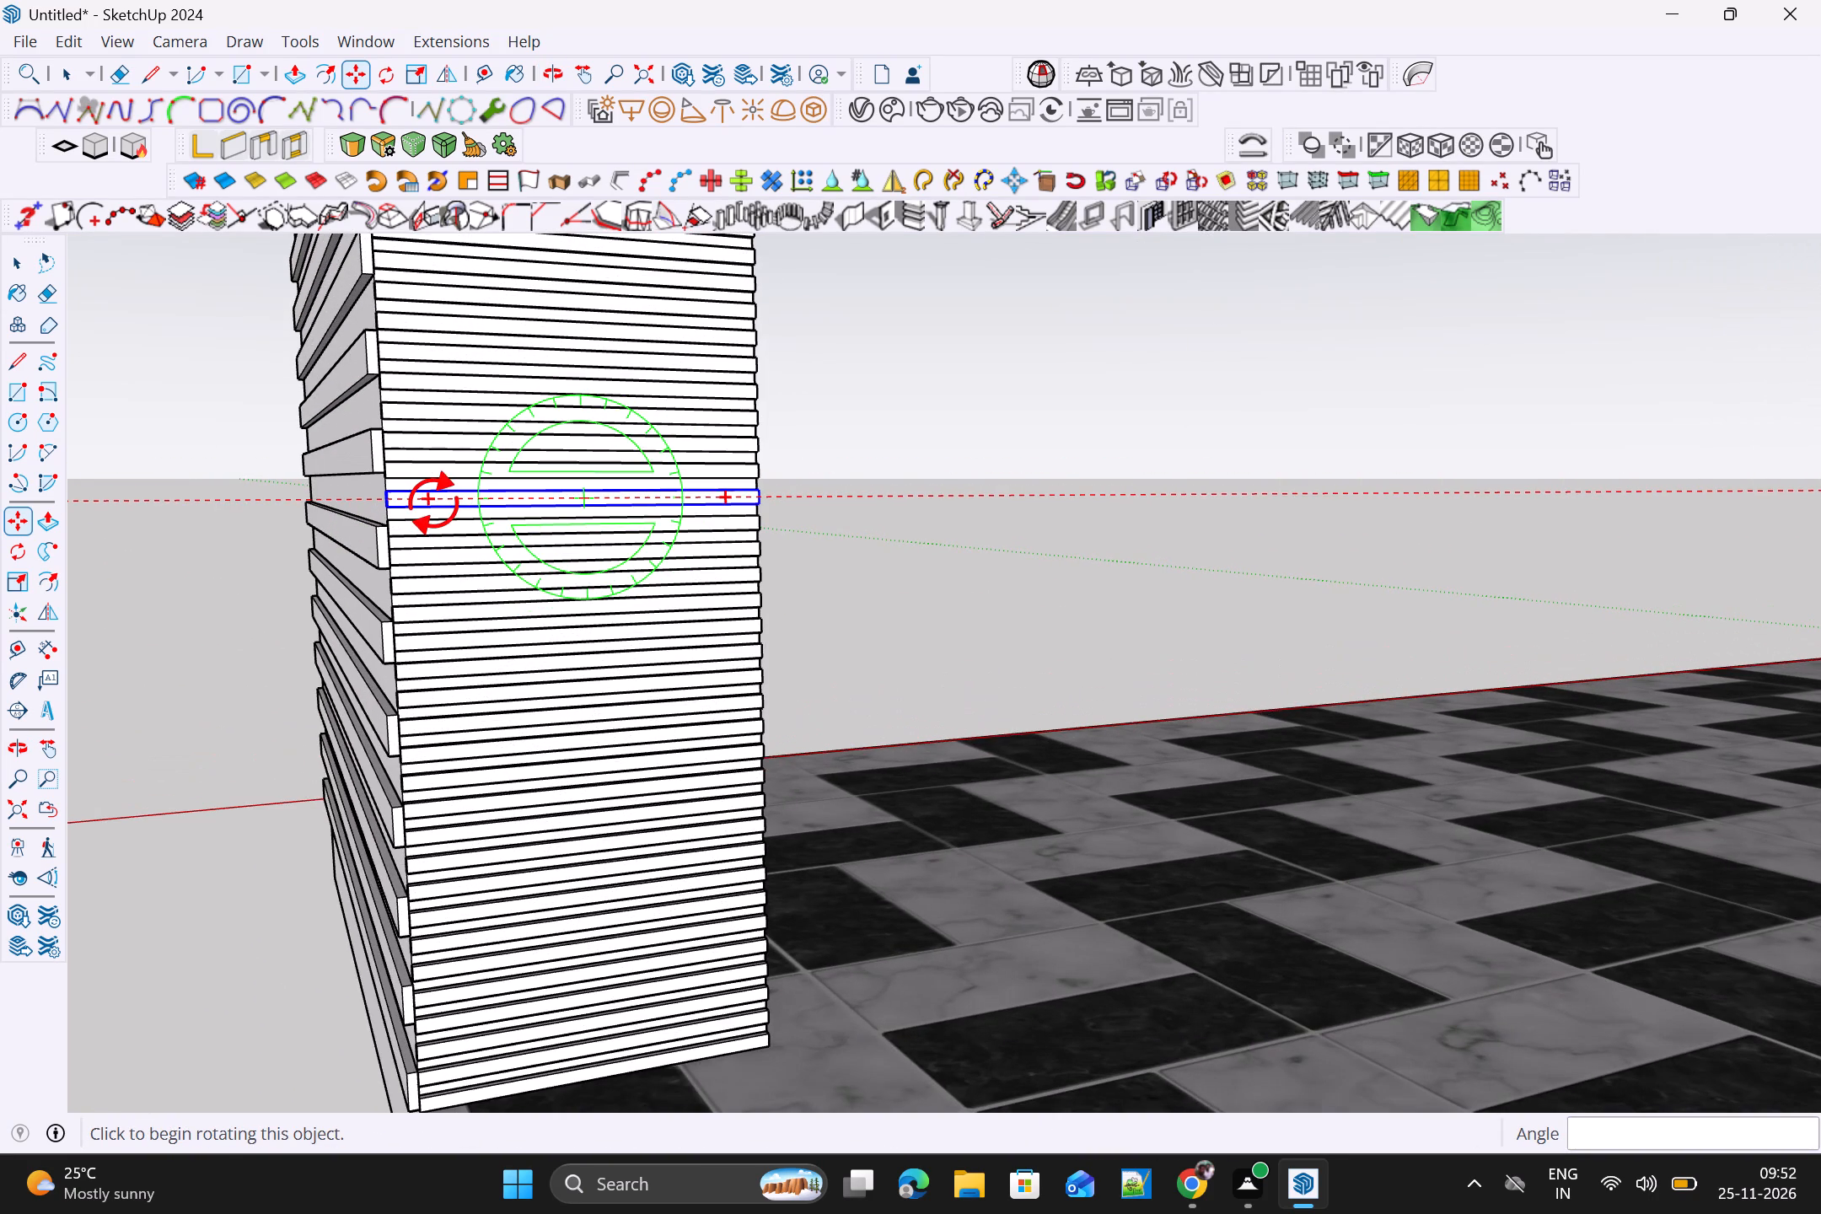
middle_drag(434, 513, 672, 680)
scroll(672, 680, up, 1)
scroll(672, 681, down, 20)
scroll(672, 681, down, 20)
scroll(672, 681, down, 1)
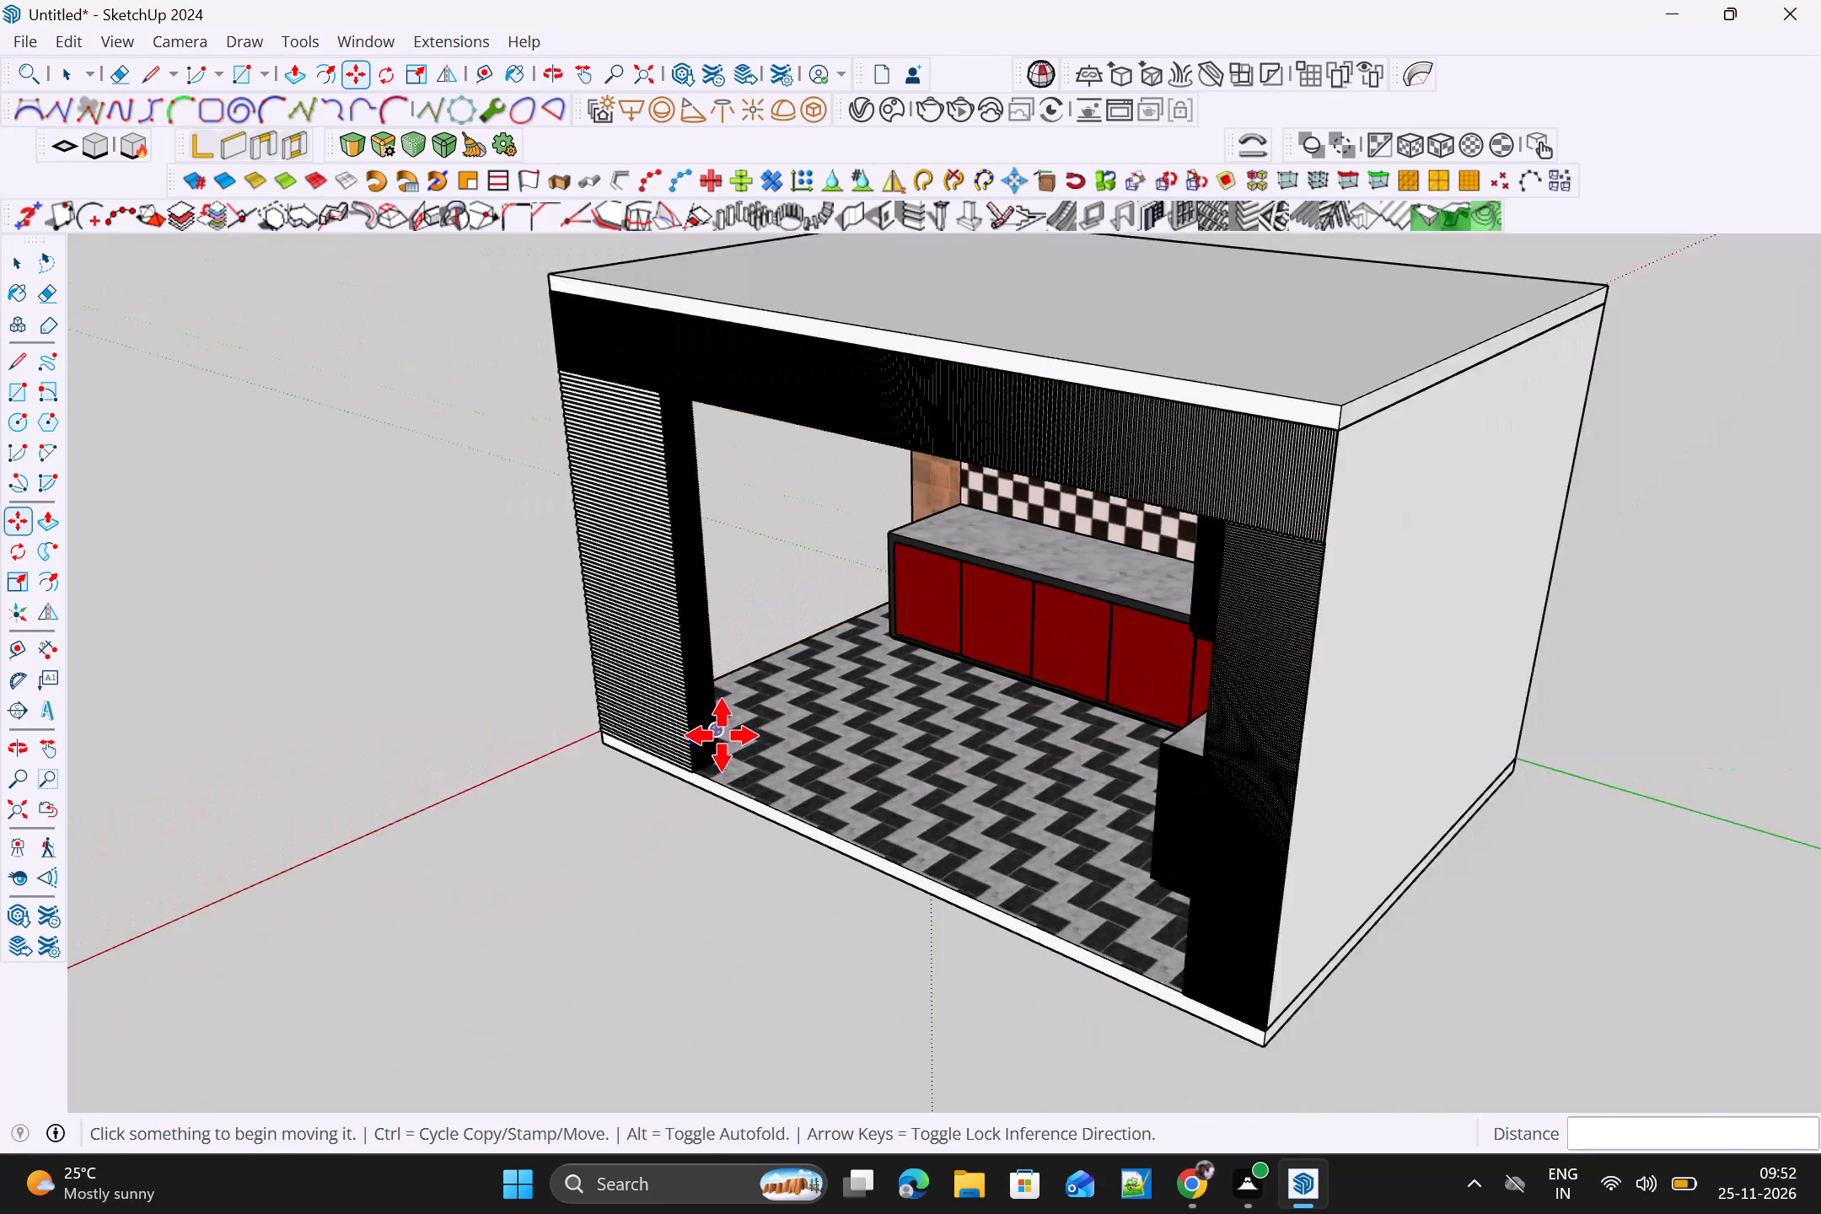
middle_drag(744, 754, 1233, 618)
key(space)
click(1279, 667)
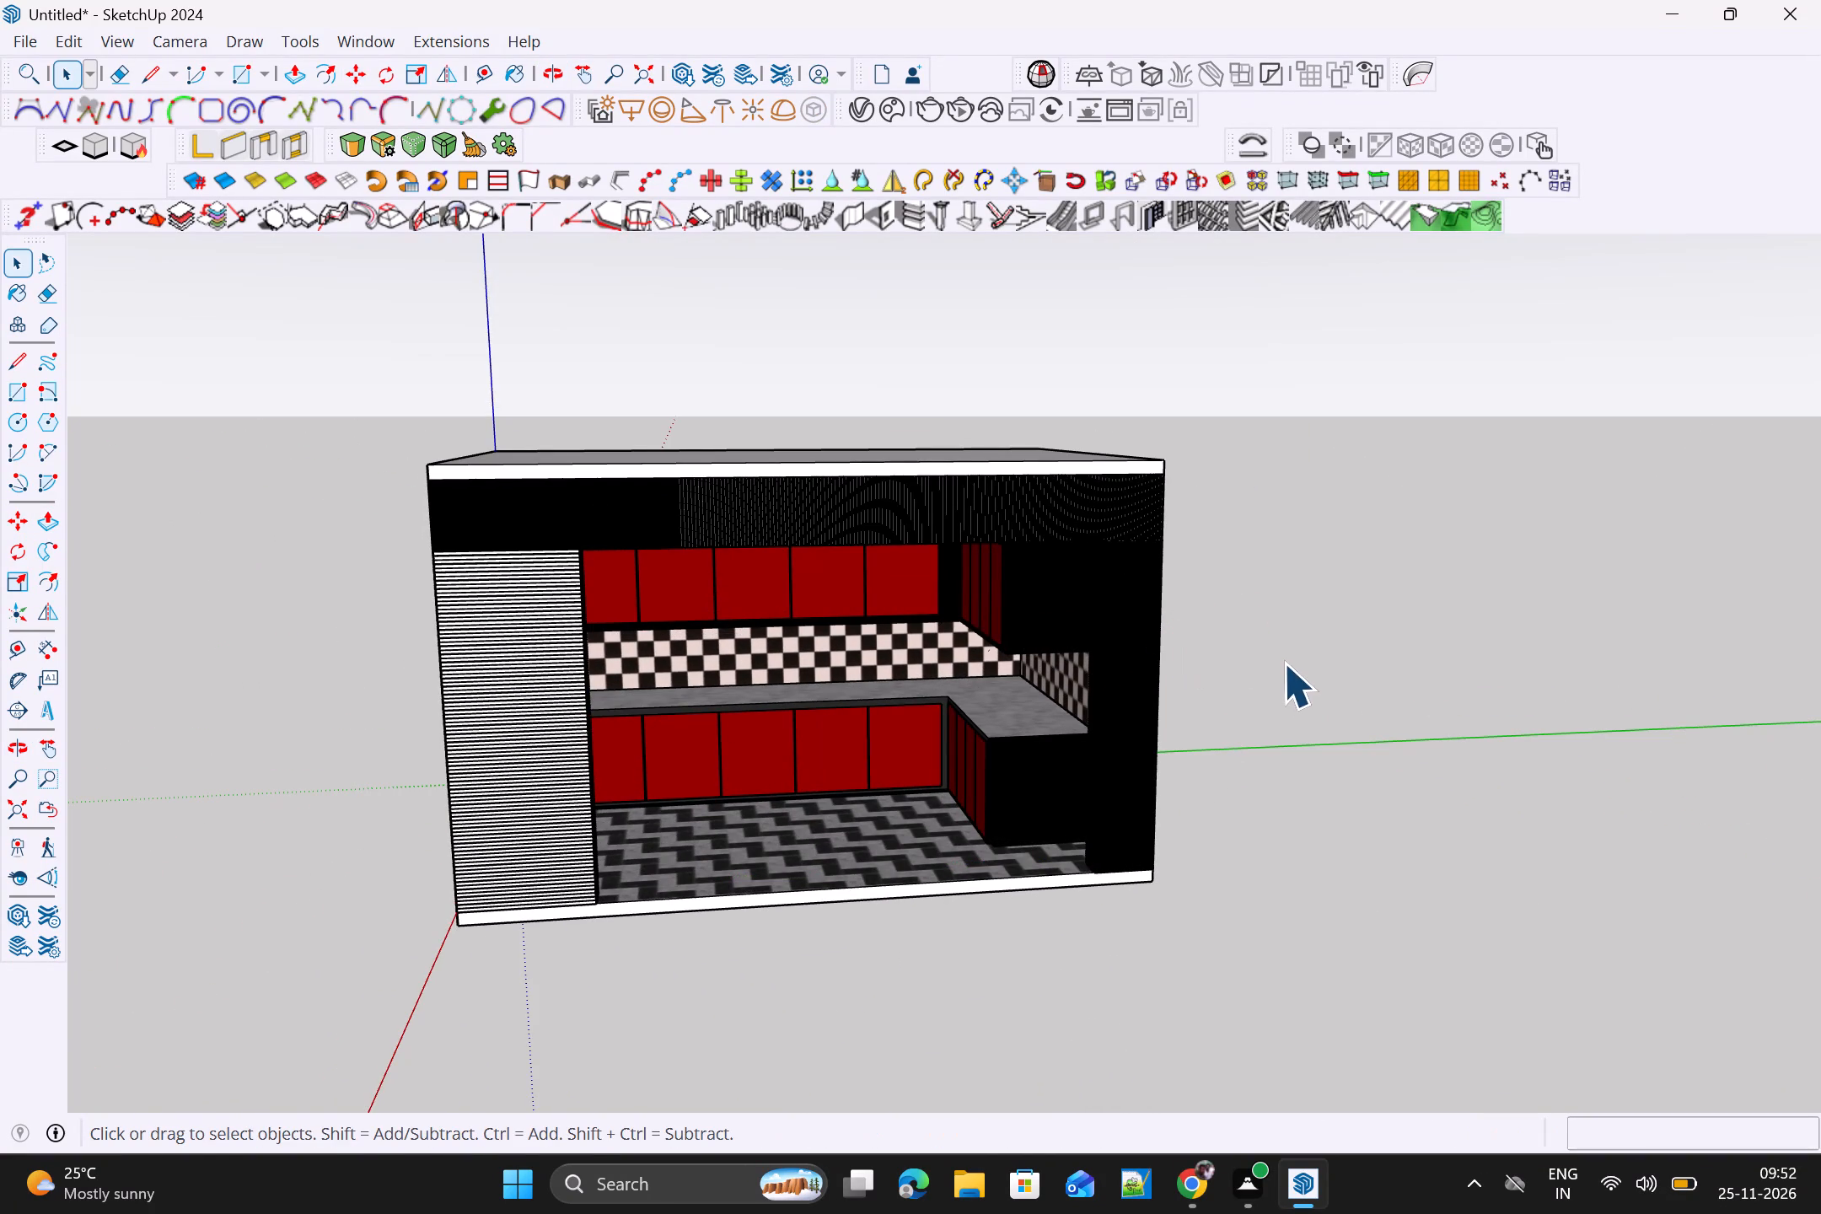
drag(1346, 693, 1363, 686)
scroll(1397, 840, up, 1)
middle_drag(1397, 847, 1246, 778)
scroll(1190, 563, up, 5)
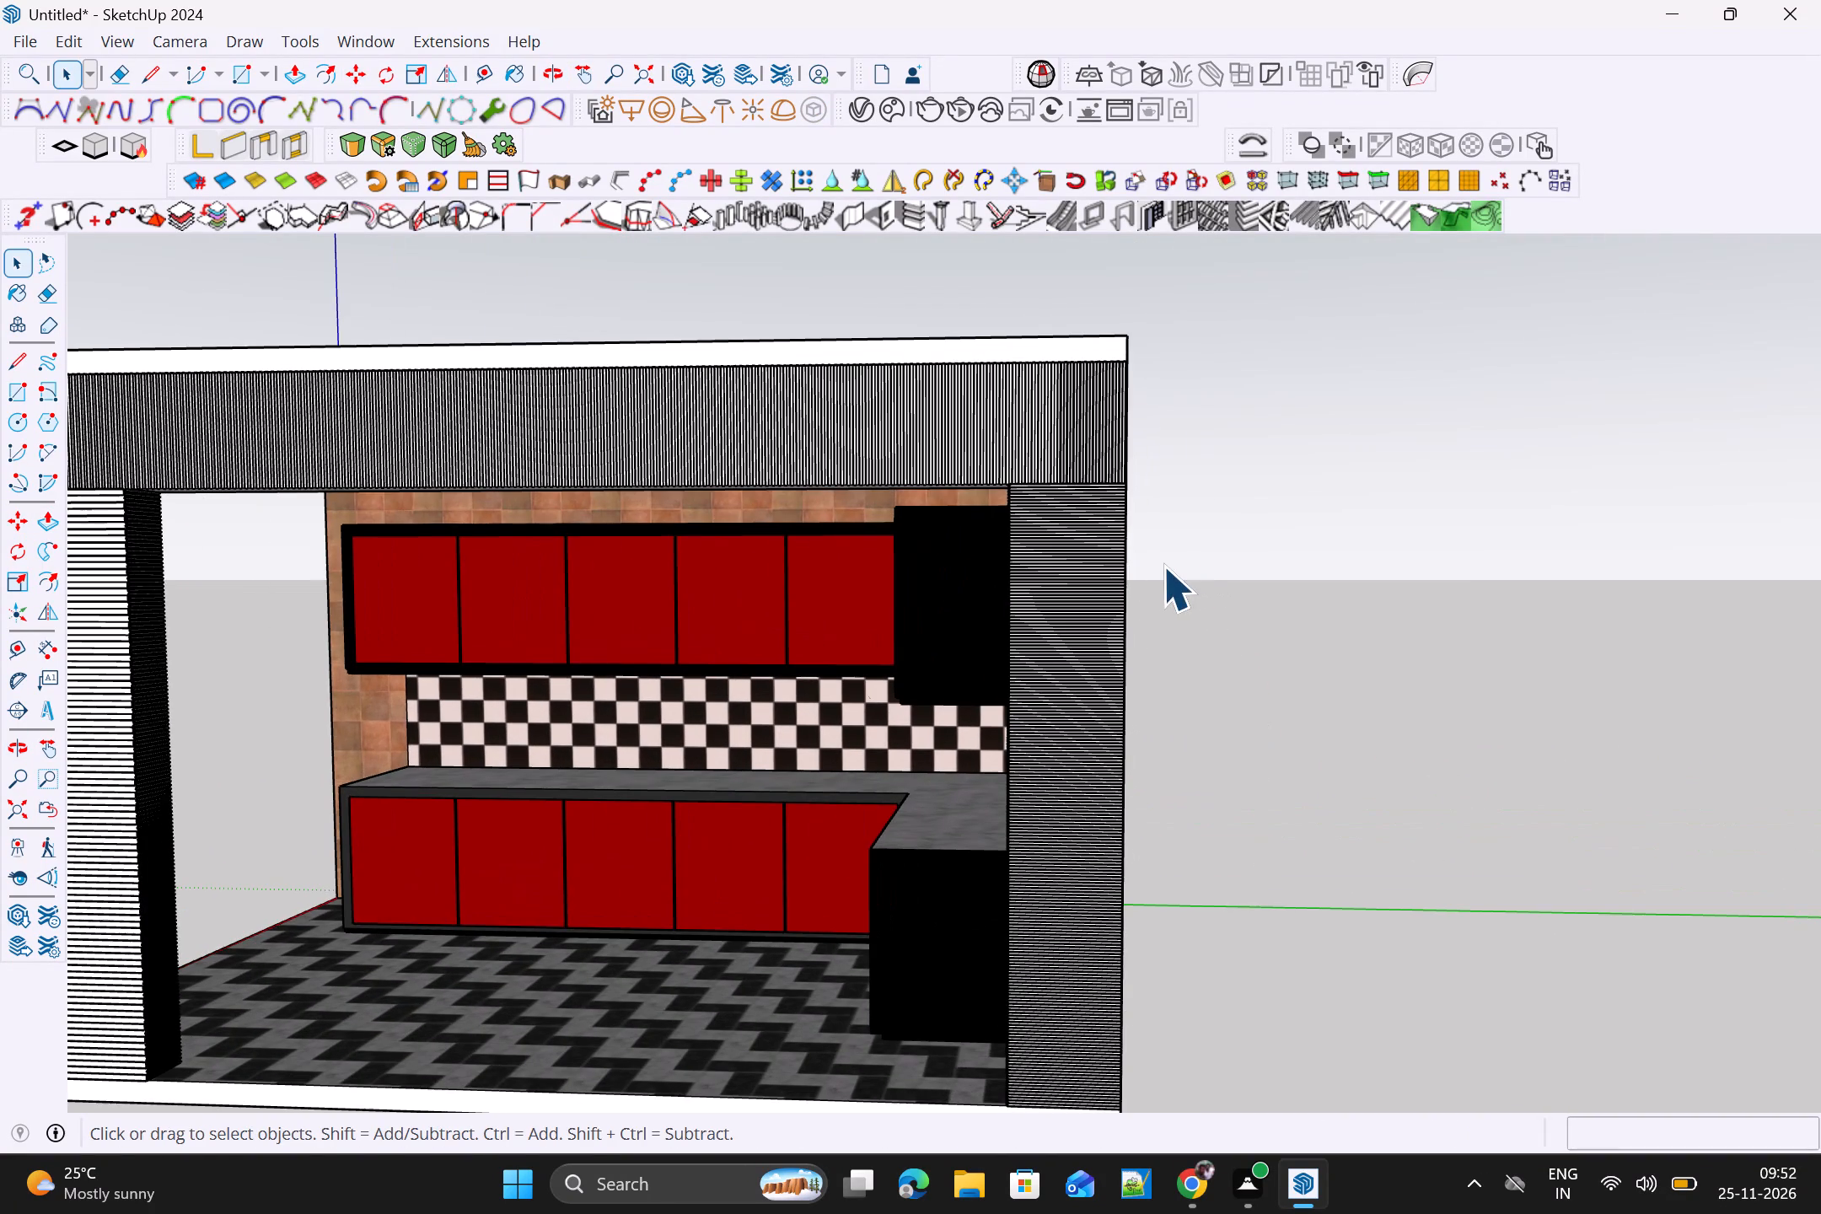
scroll(1062, 570, down, 5)
scroll(379, 573, up, 4)
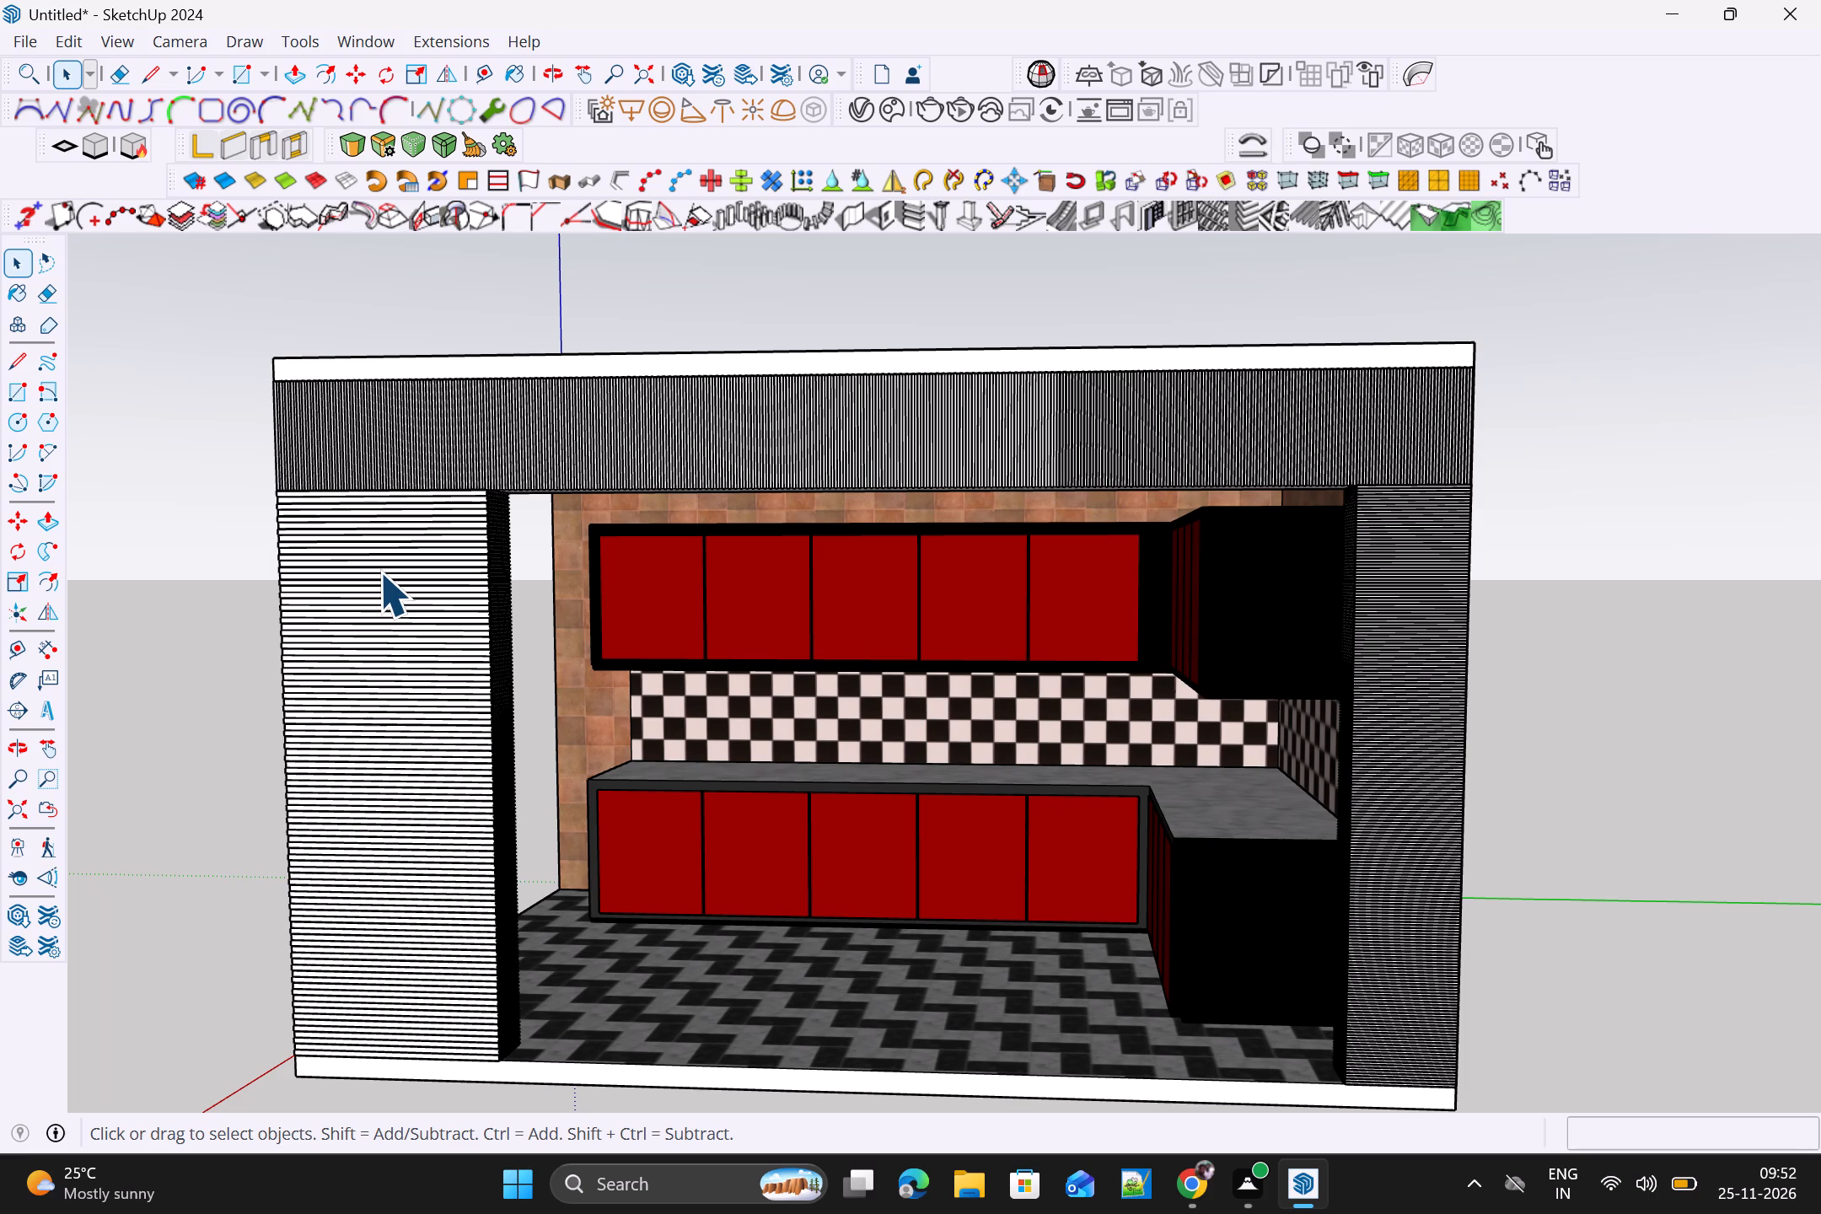
scroll(974, 757, down, 1)
middle_drag(1018, 822, 1480, 699)
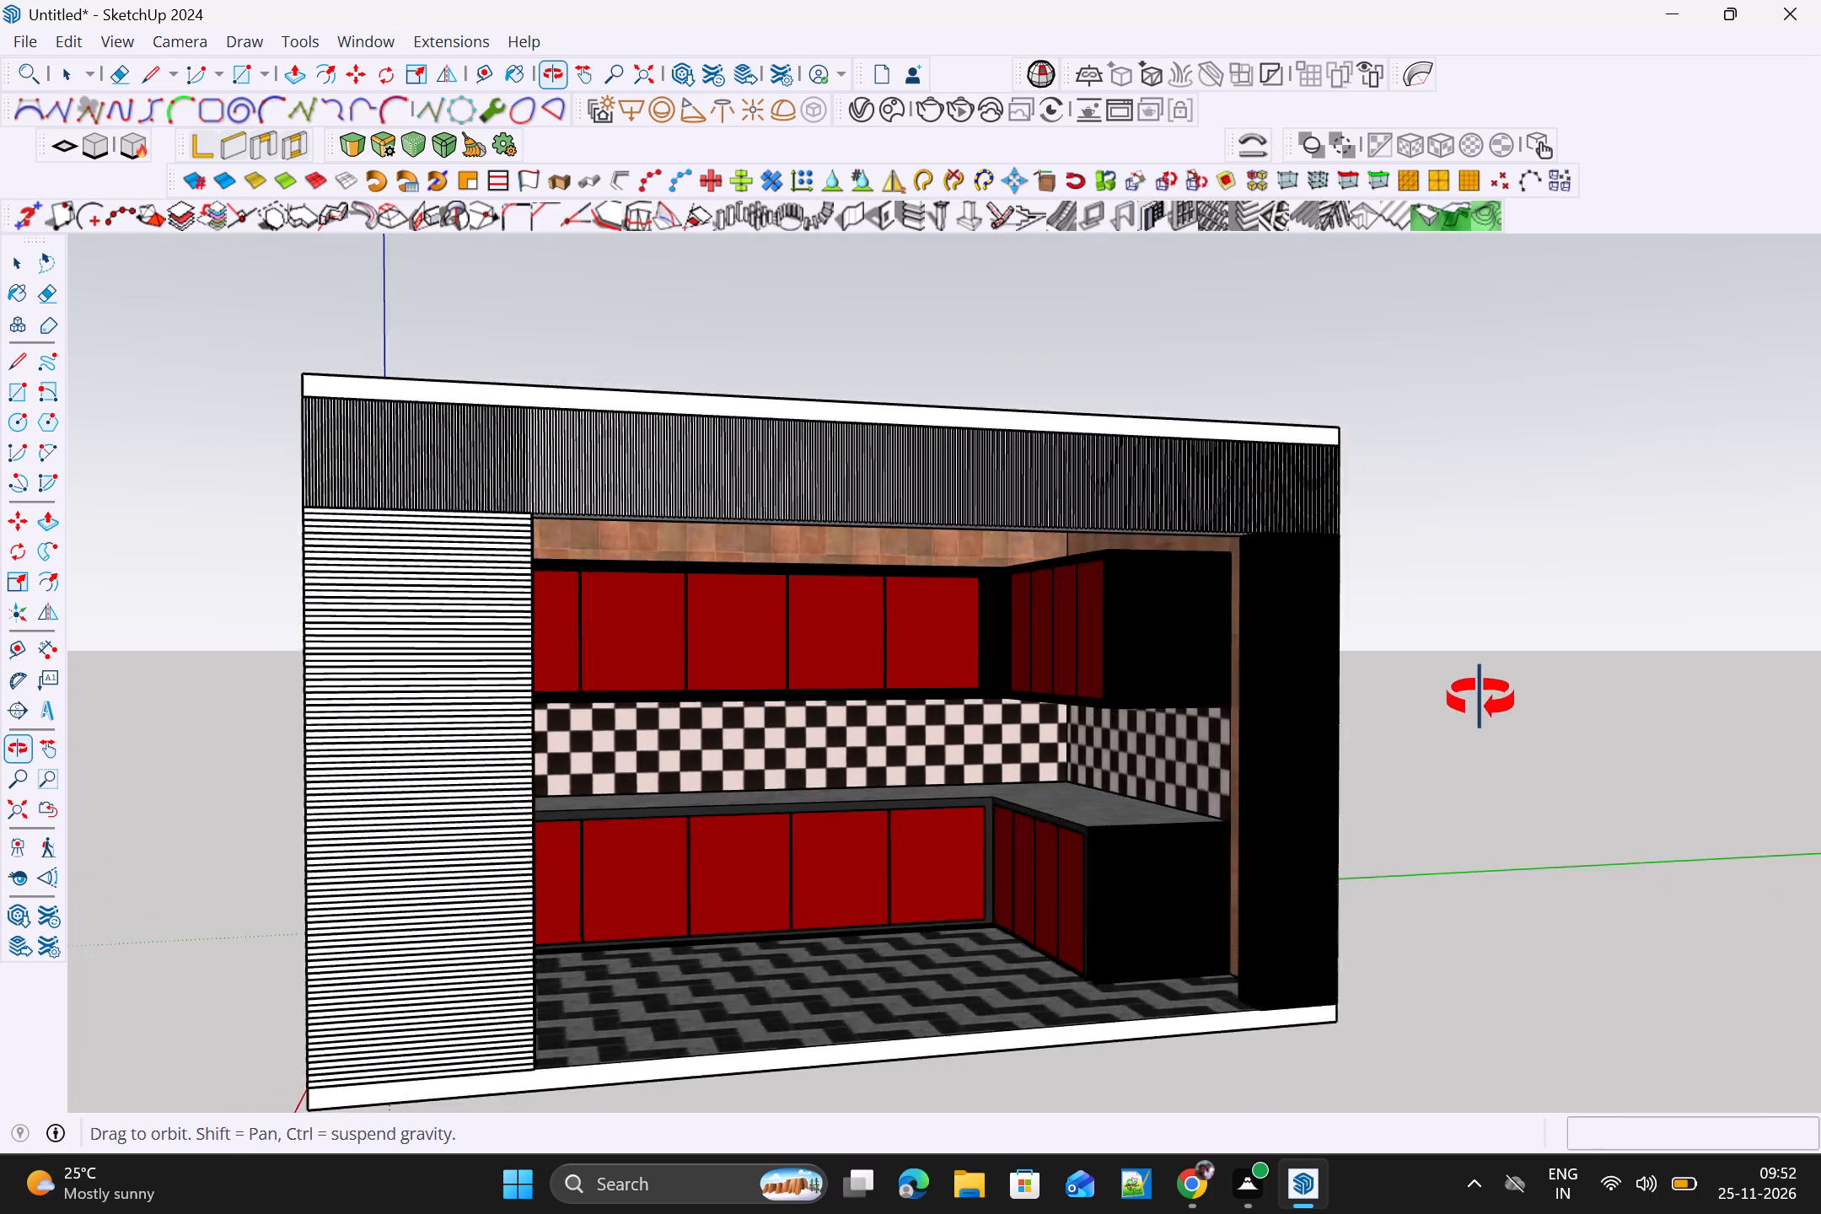
middle_drag(1480, 699, 1381, 760)
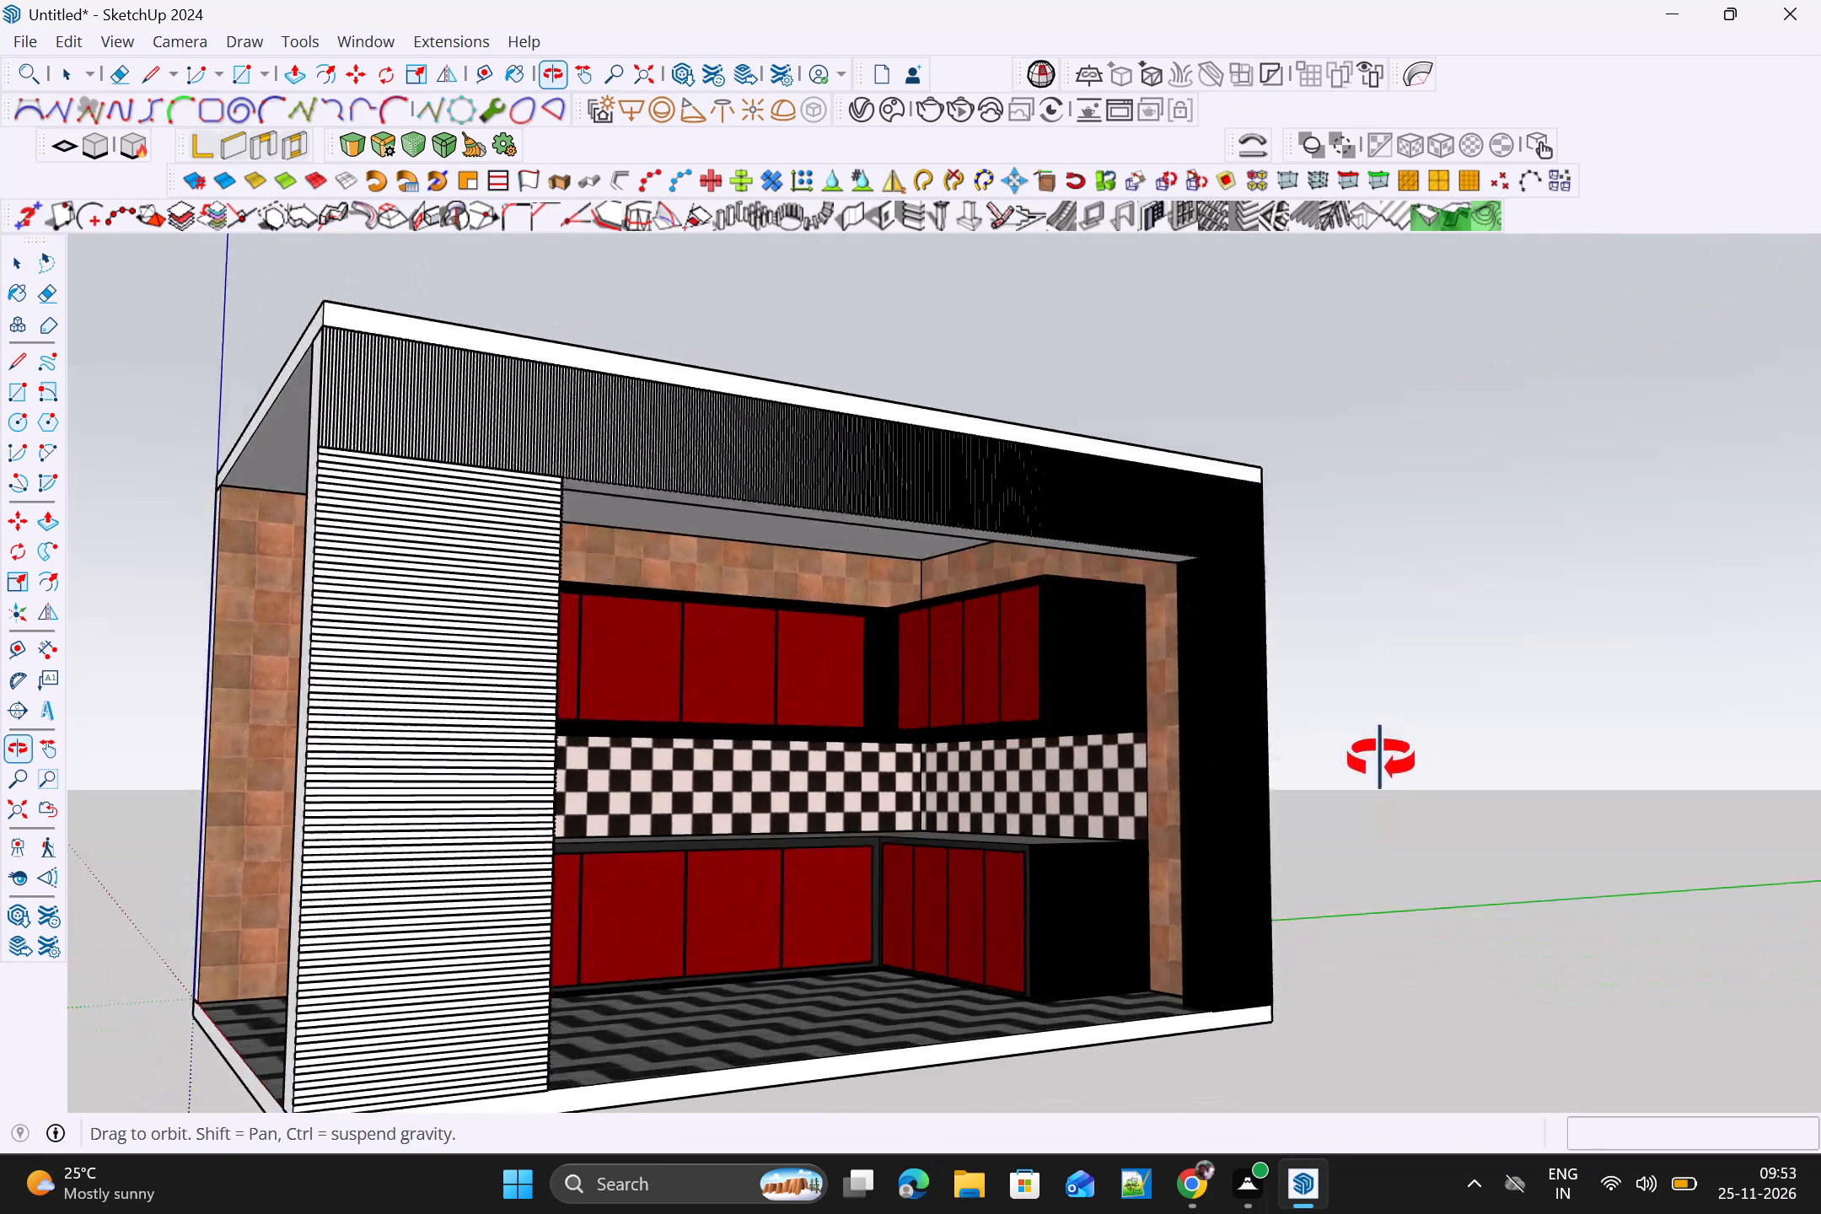
middle_drag(1381, 760, 77, 780)
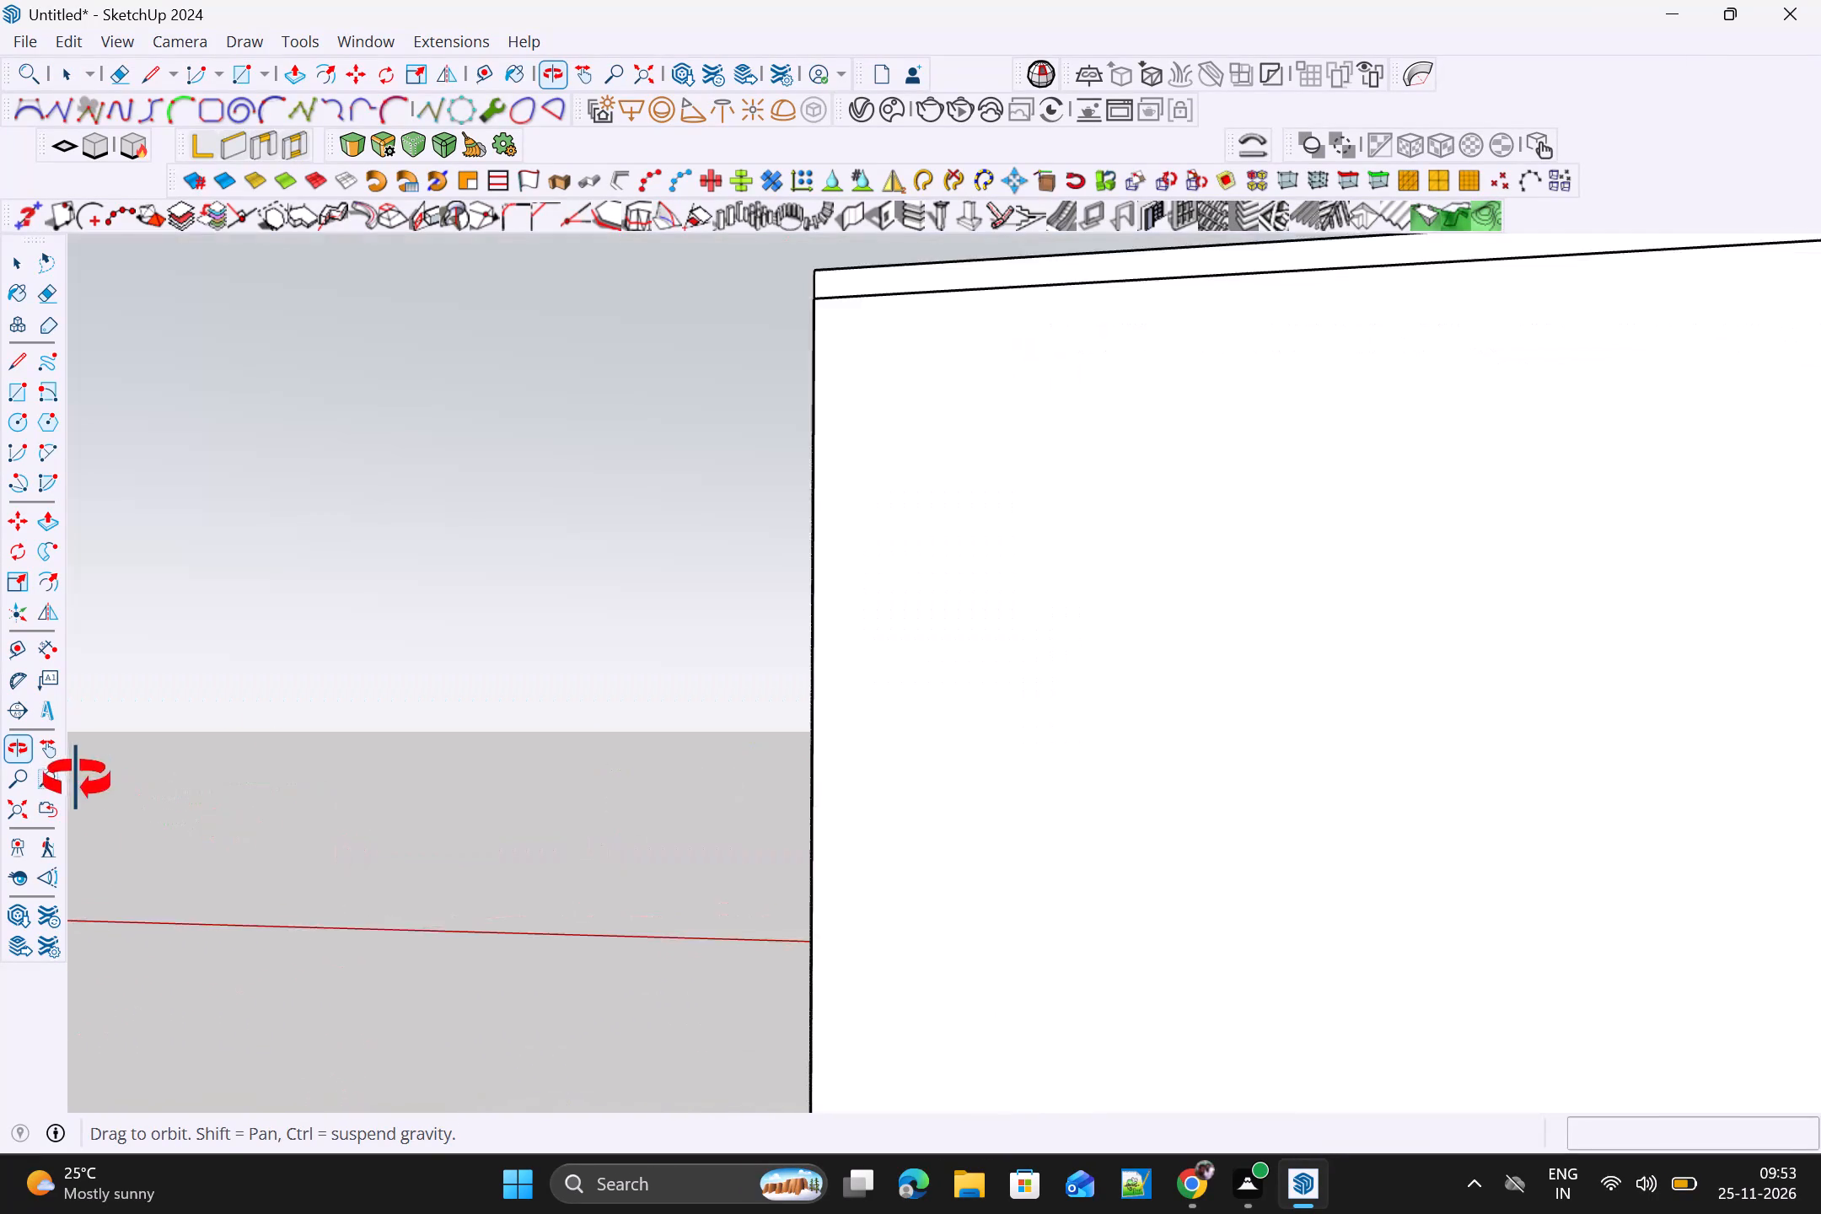
middle_drag(77, 780, 1098, 598)
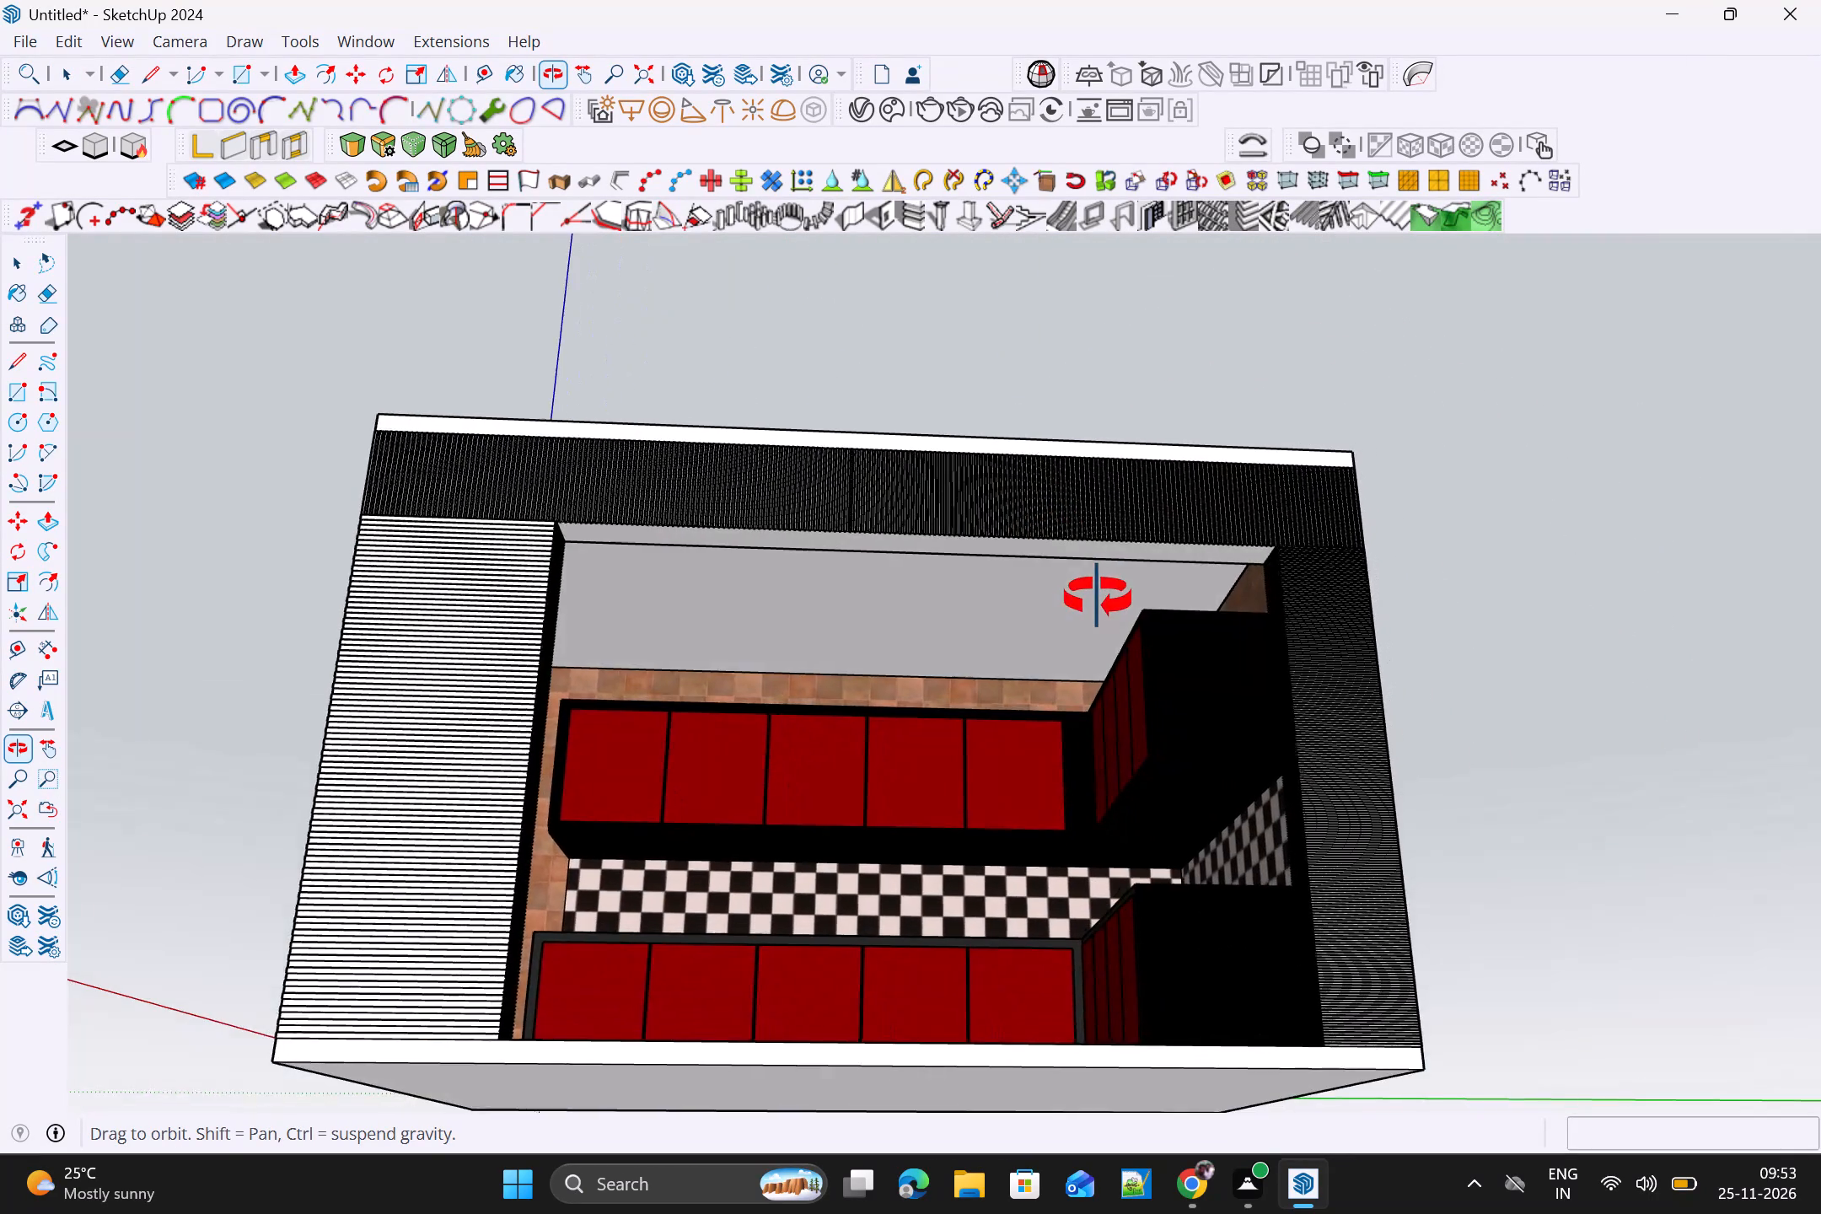
middle_drag(1098, 598, 1107, 471)
scroll(529, 486, up, 6)
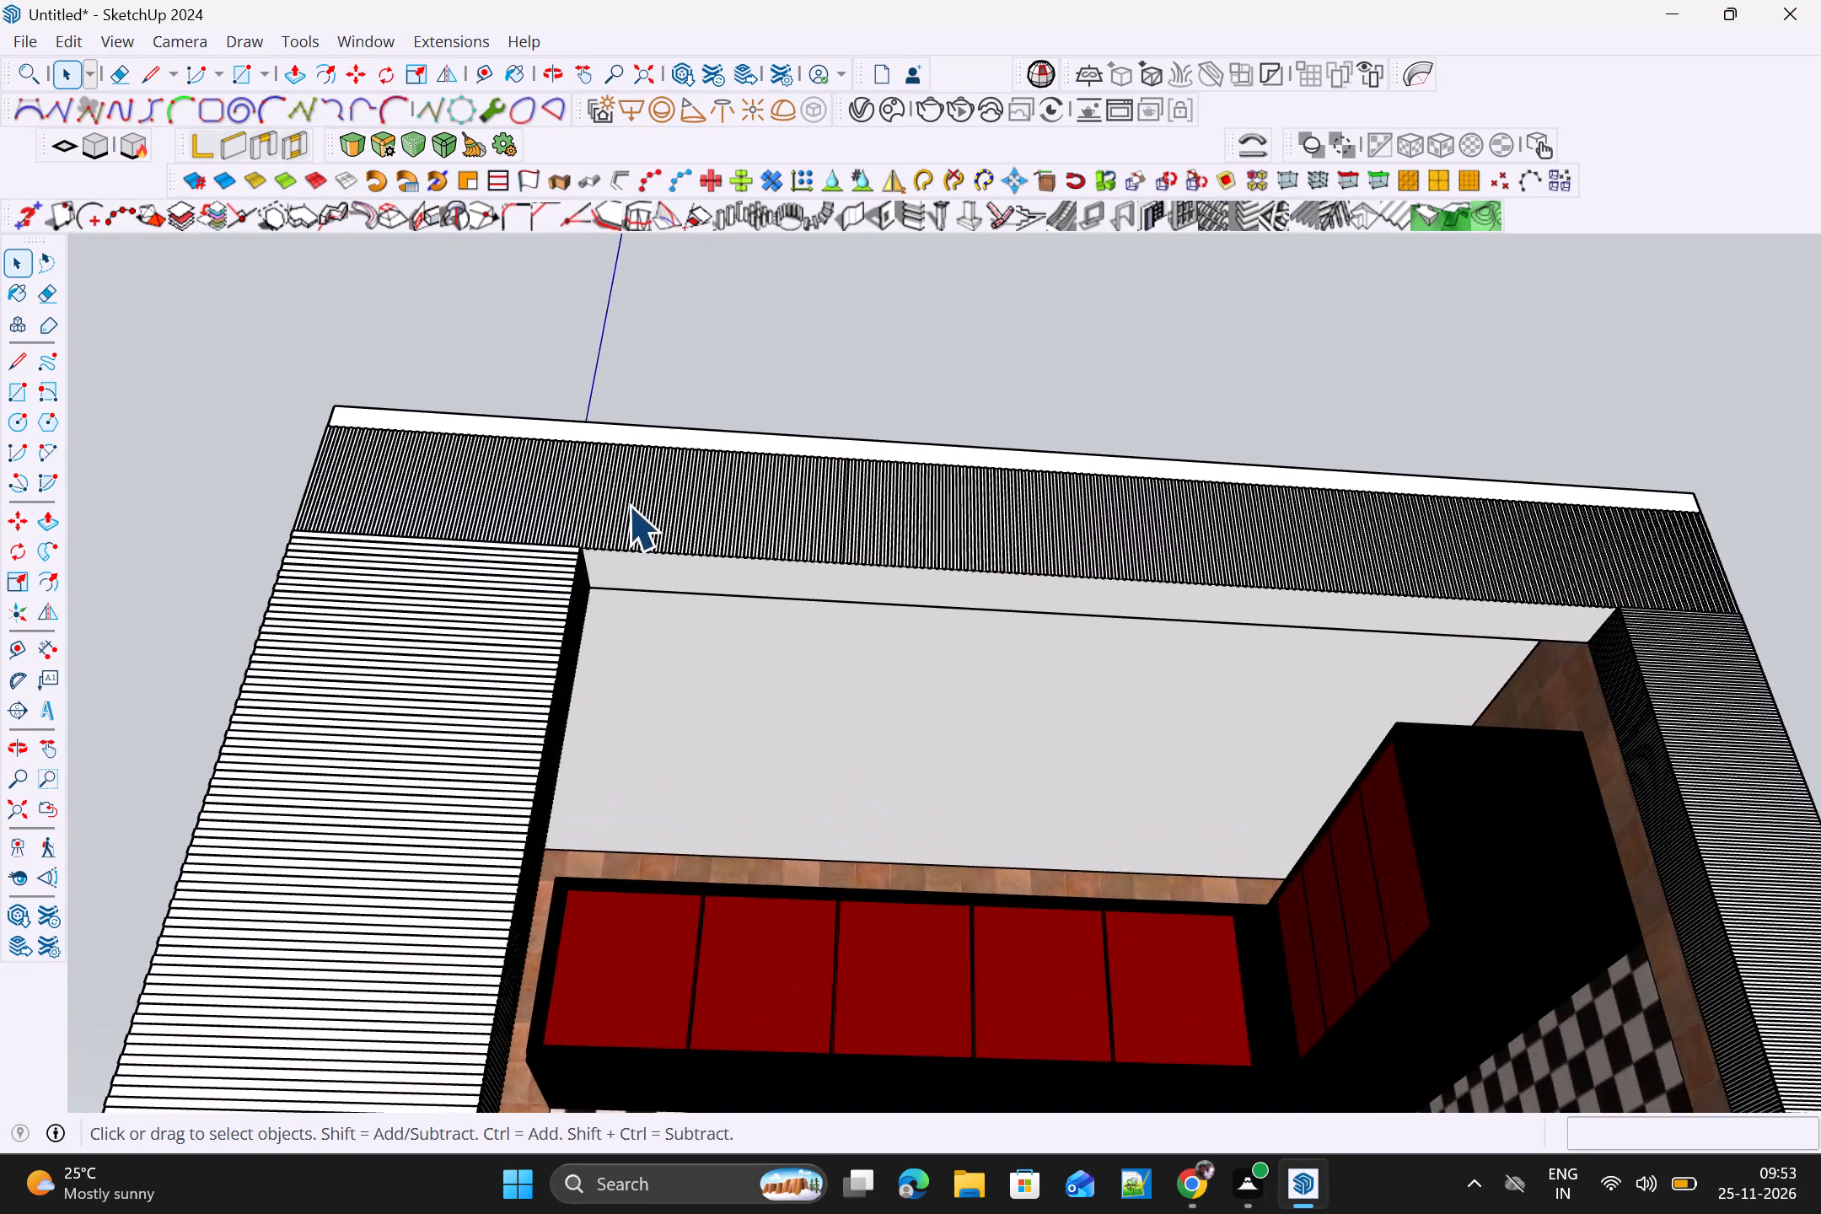
Copy the end face's top strip about 3/8" sideways onto the underside of the top band, beside the corner.
scroll(628, 505, up, 4)
middle_drag(607, 597, 658, 374)
scroll(615, 706, up, 4)
scroll(595, 632, down, 2)
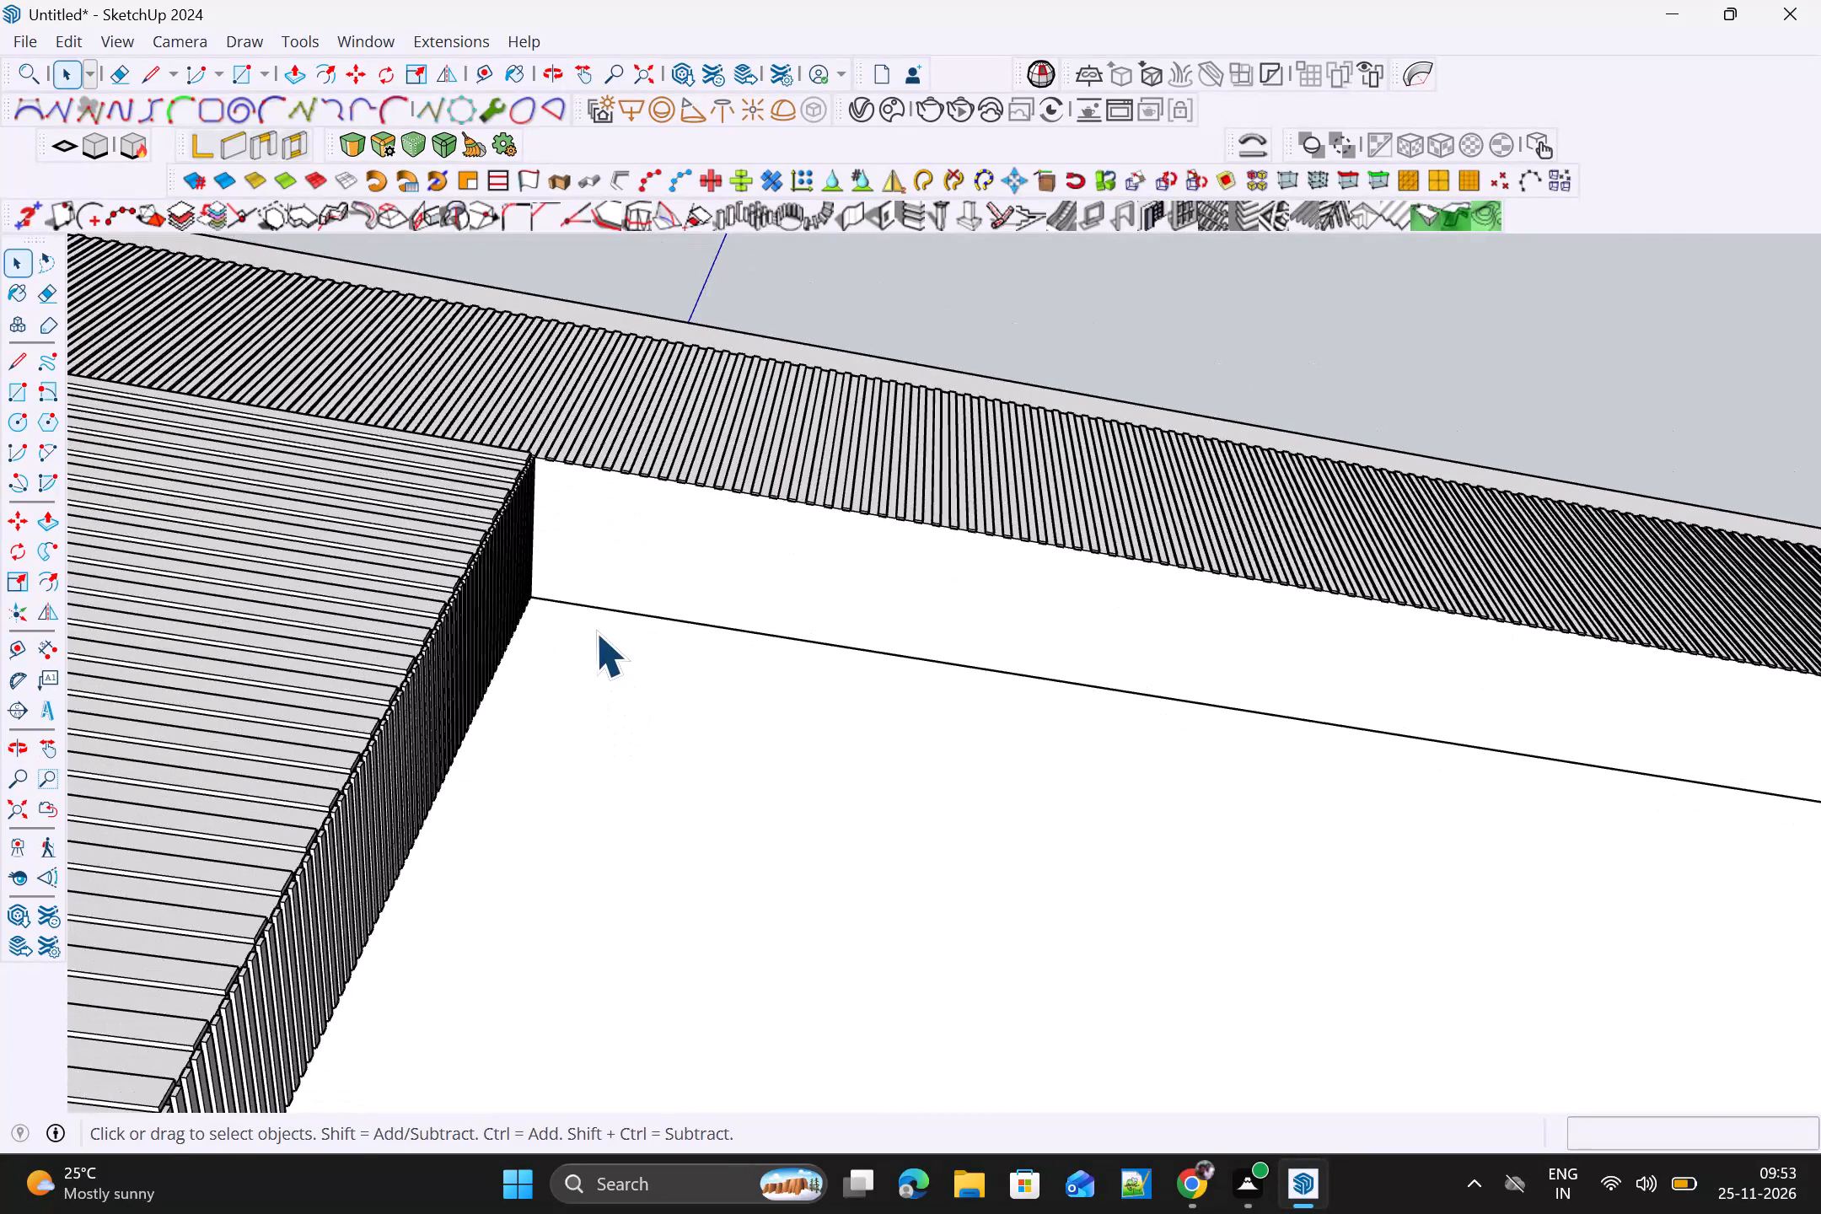
key(r)
scroll(532, 524, up, 3)
middle_drag(535, 512, 572, 419)
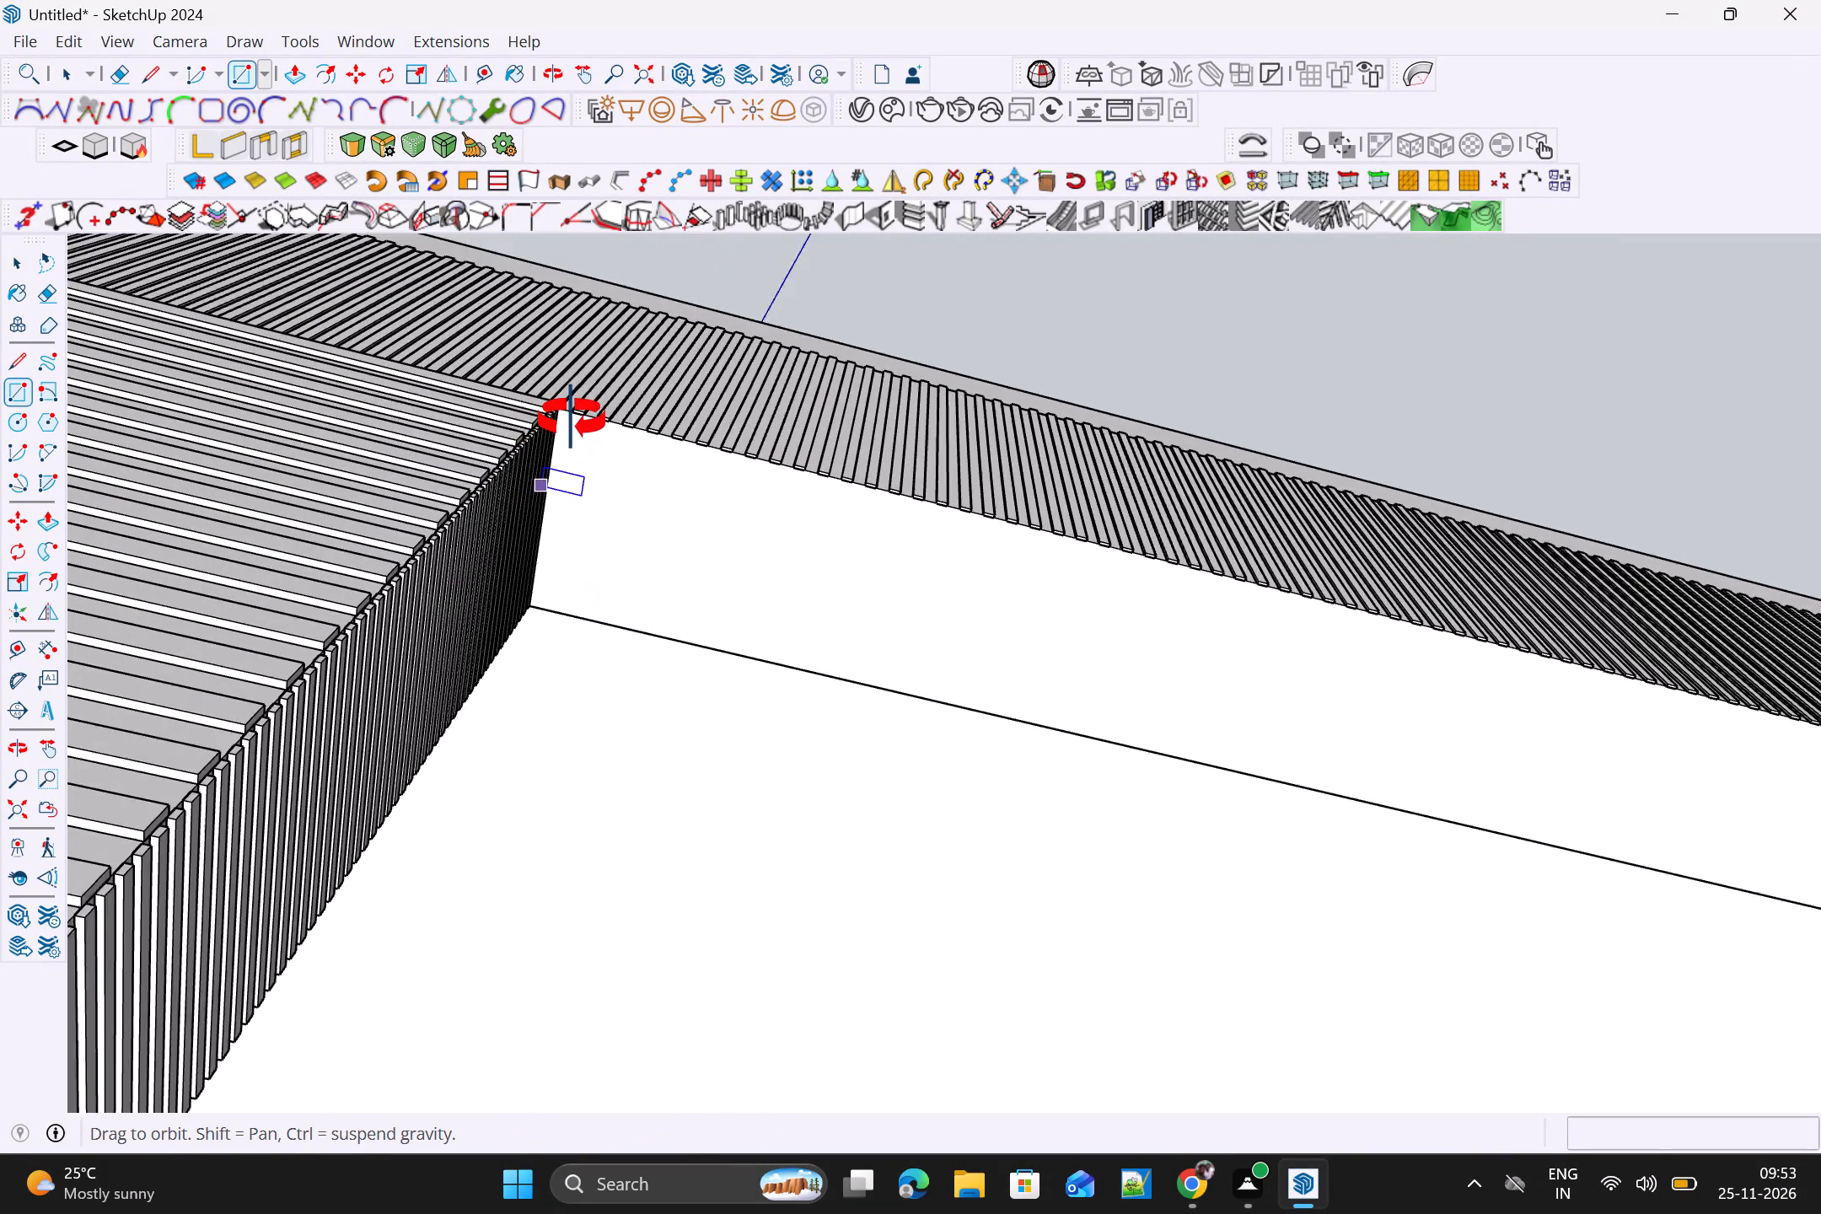
middle_drag(572, 419, 147, 728)
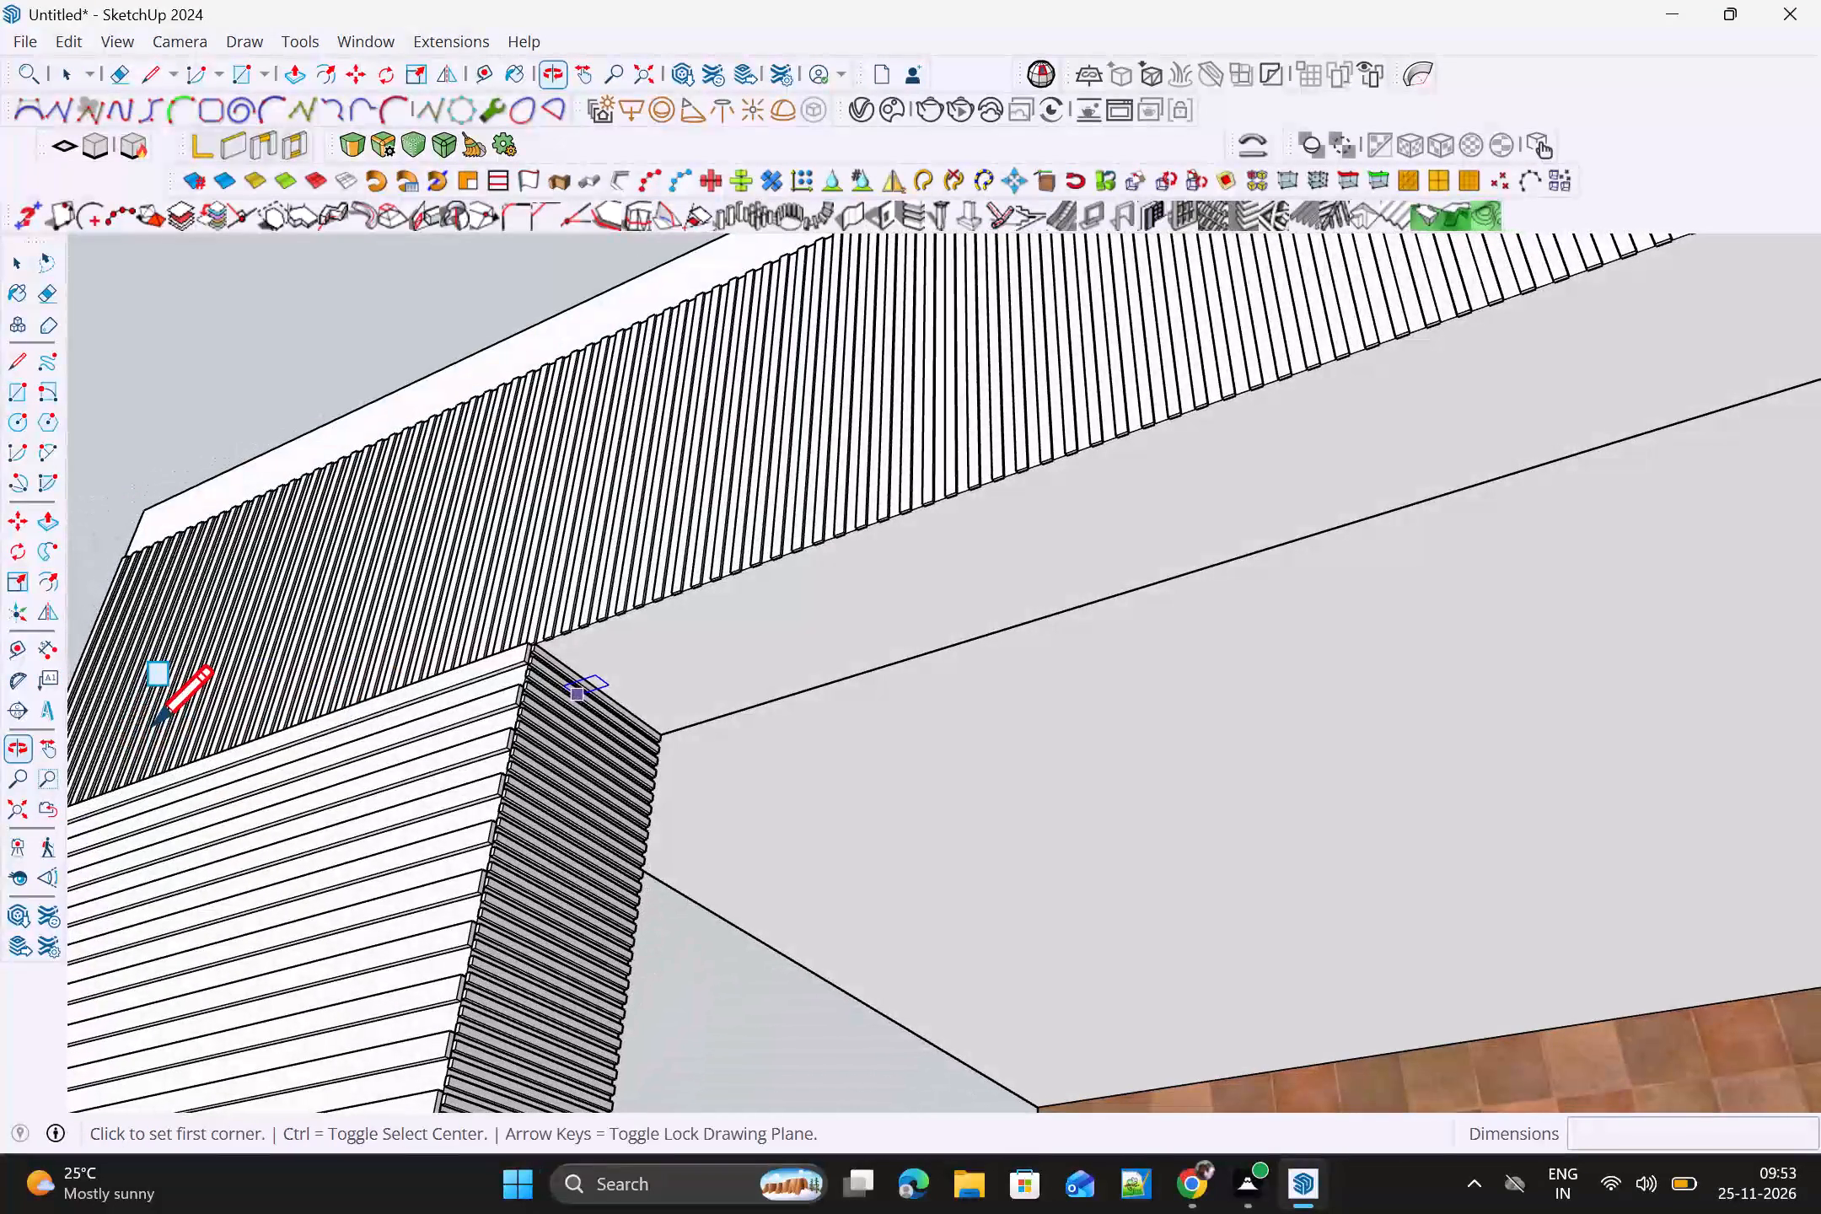
key(space)
click(550, 658)
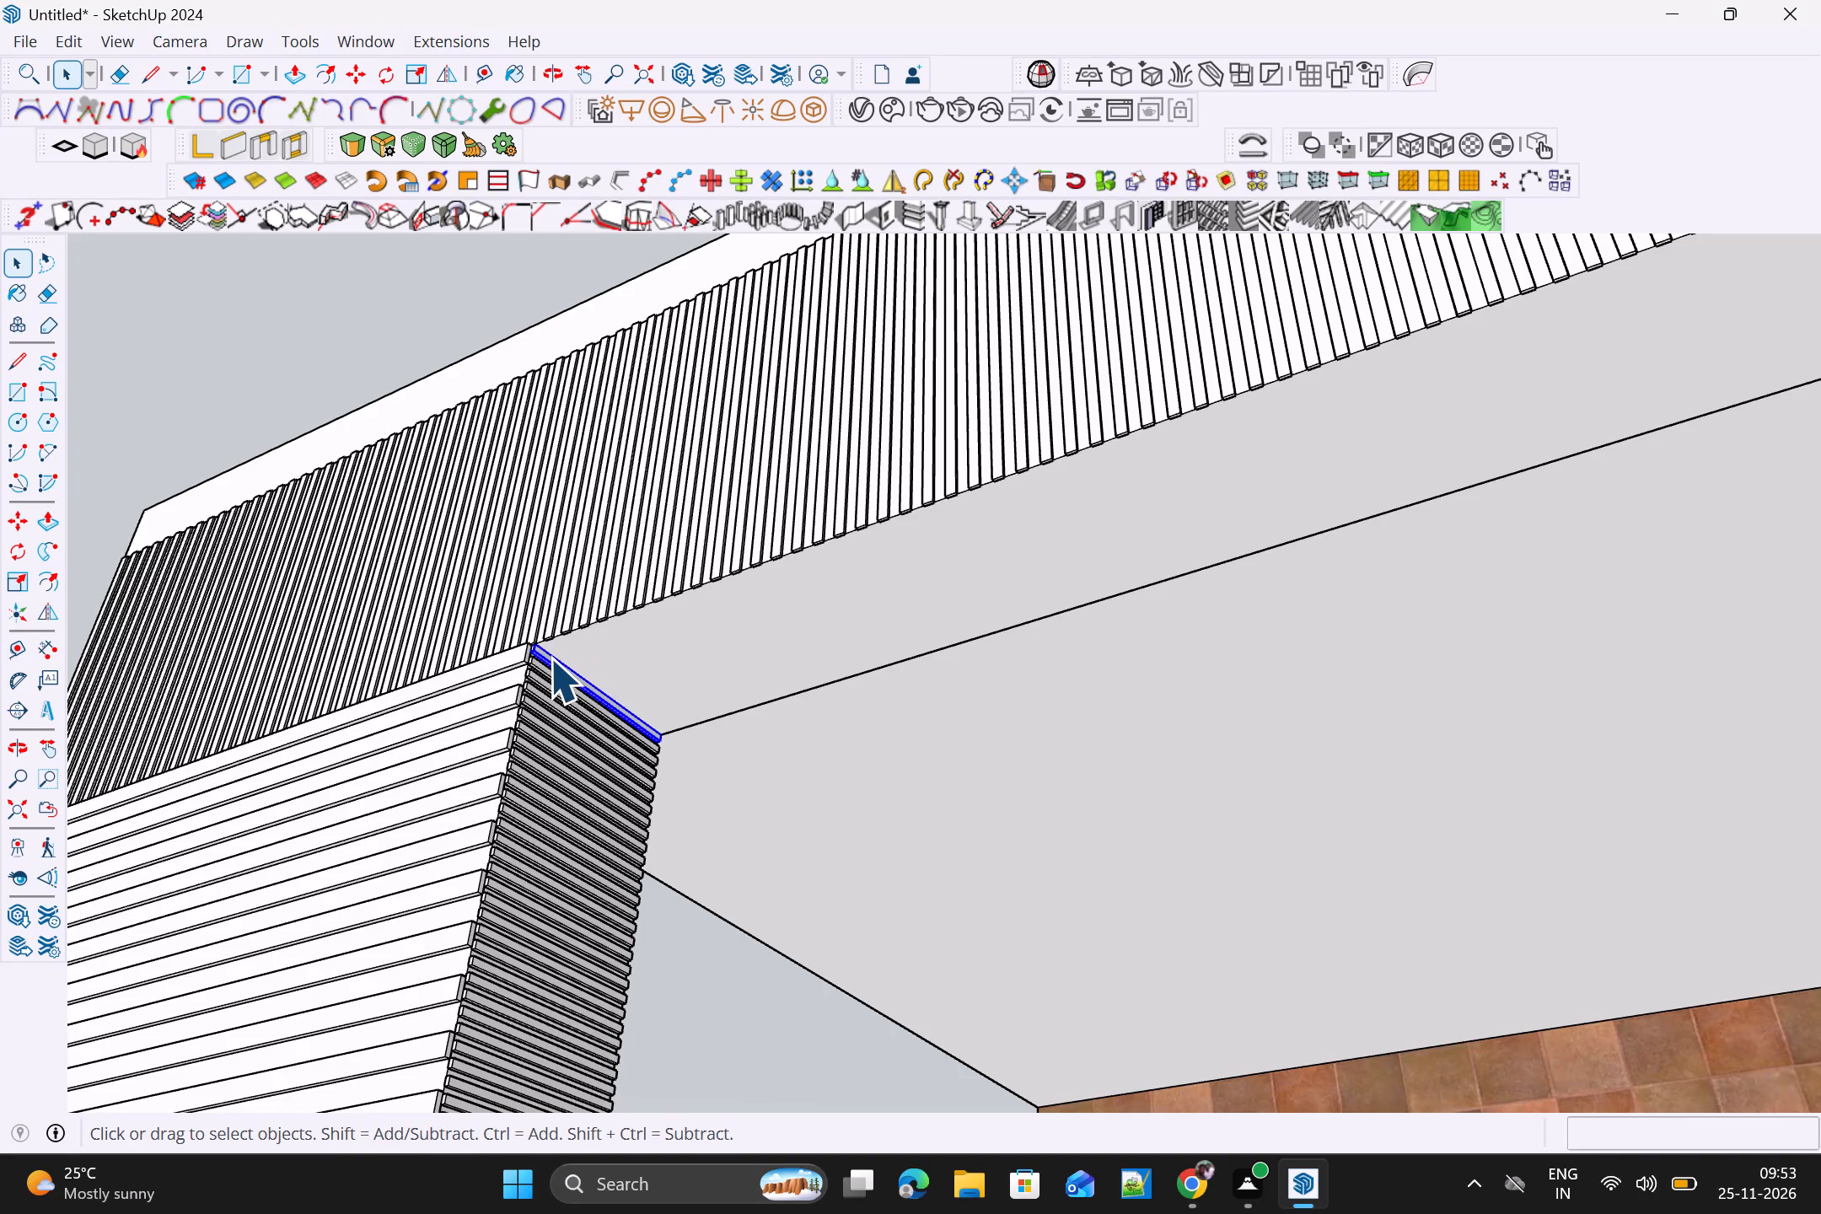
key(m)
click(532, 653)
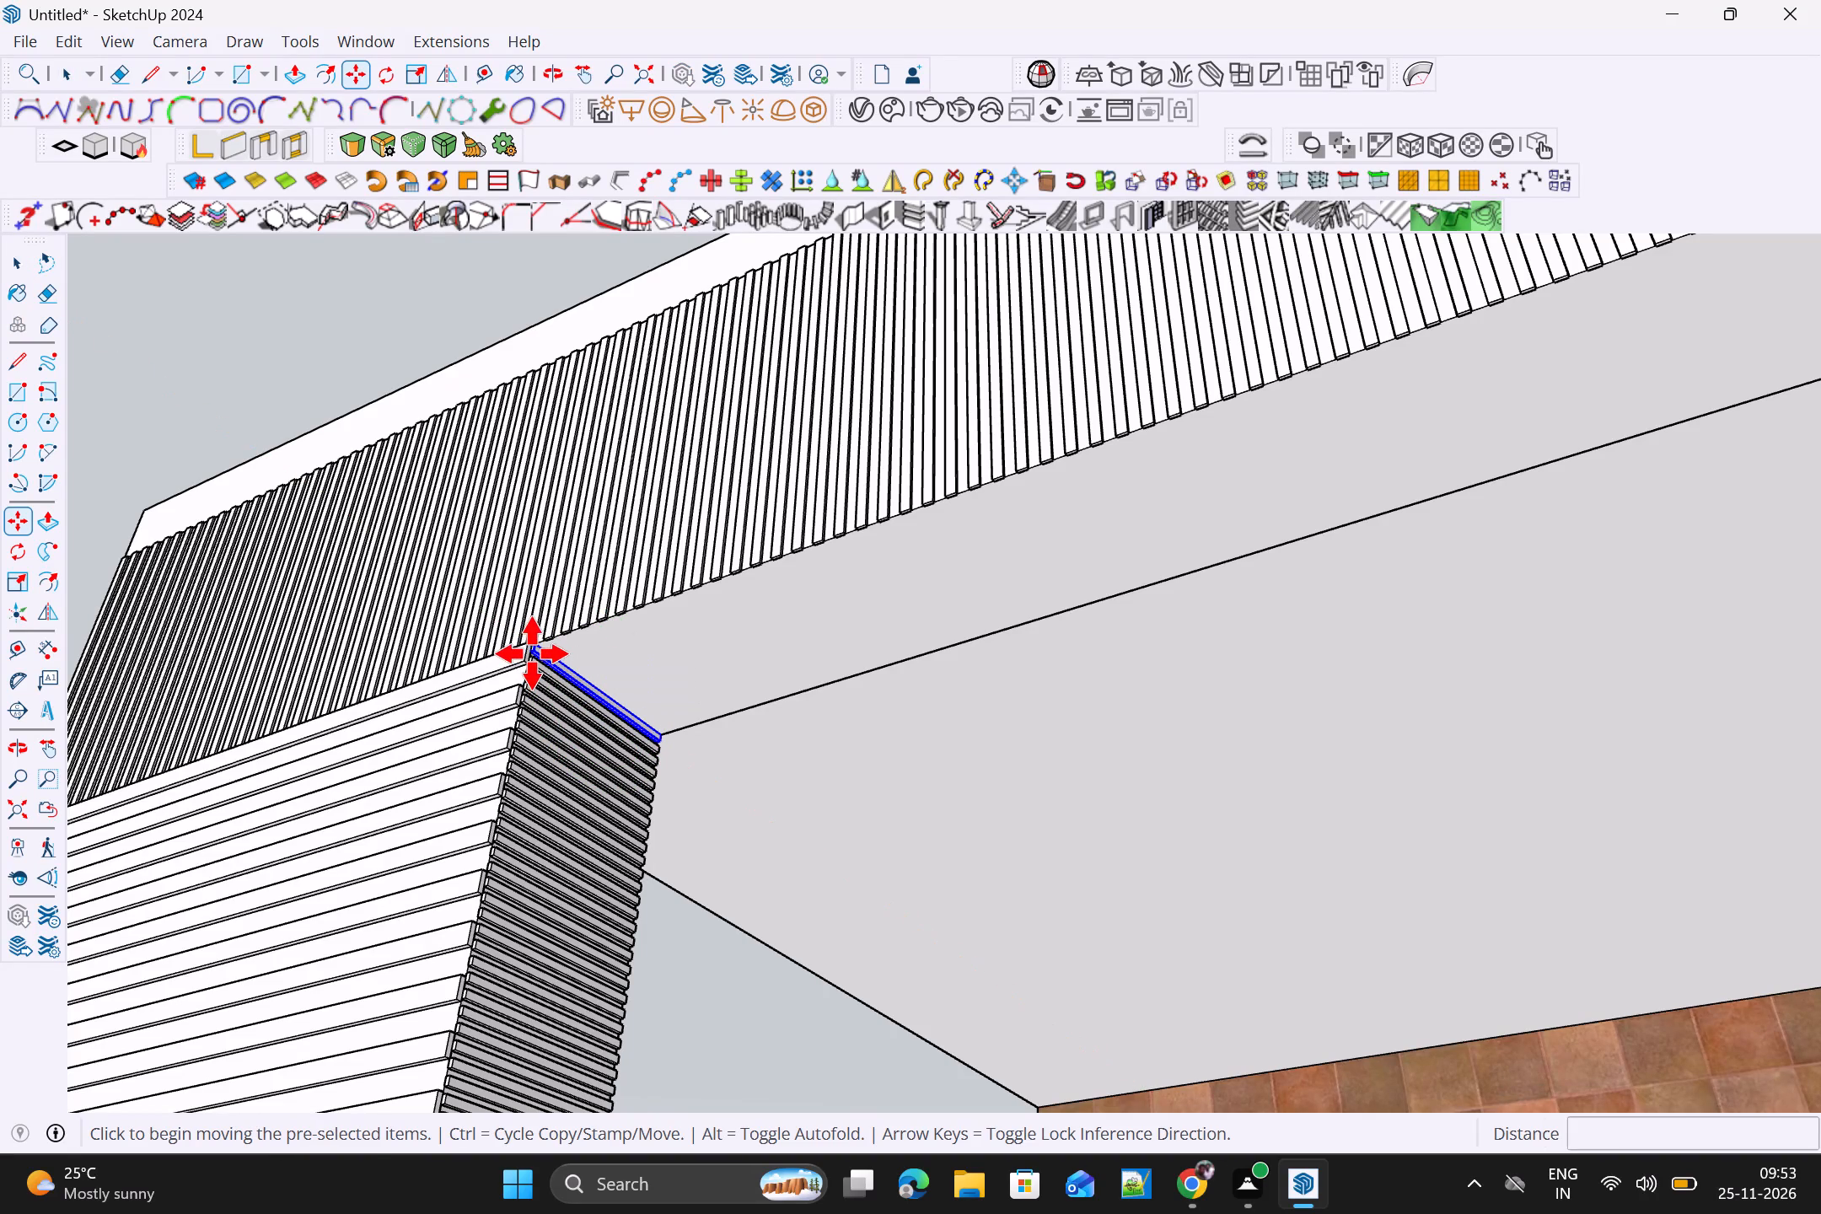
scroll(560, 653, up, 15)
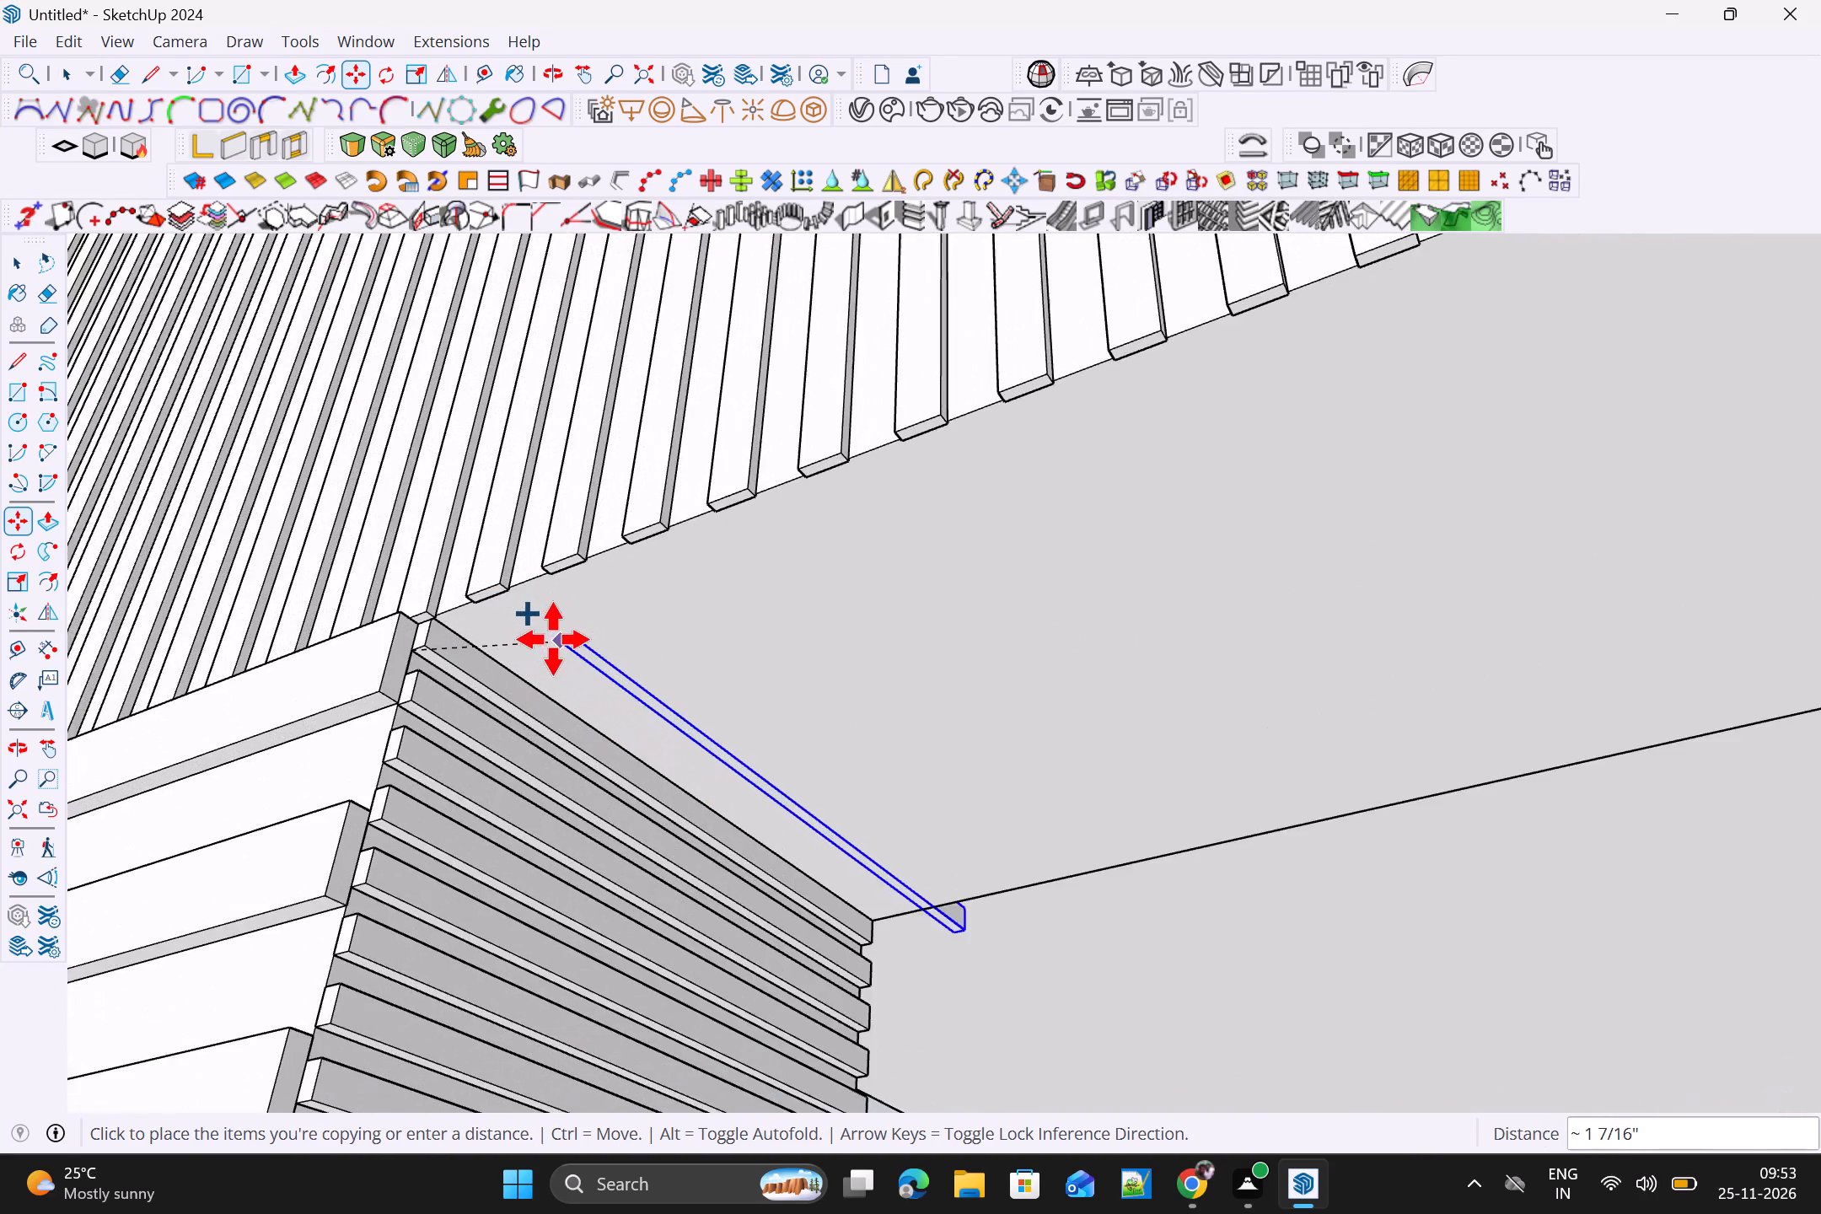
scroll(544, 638, up, 5)
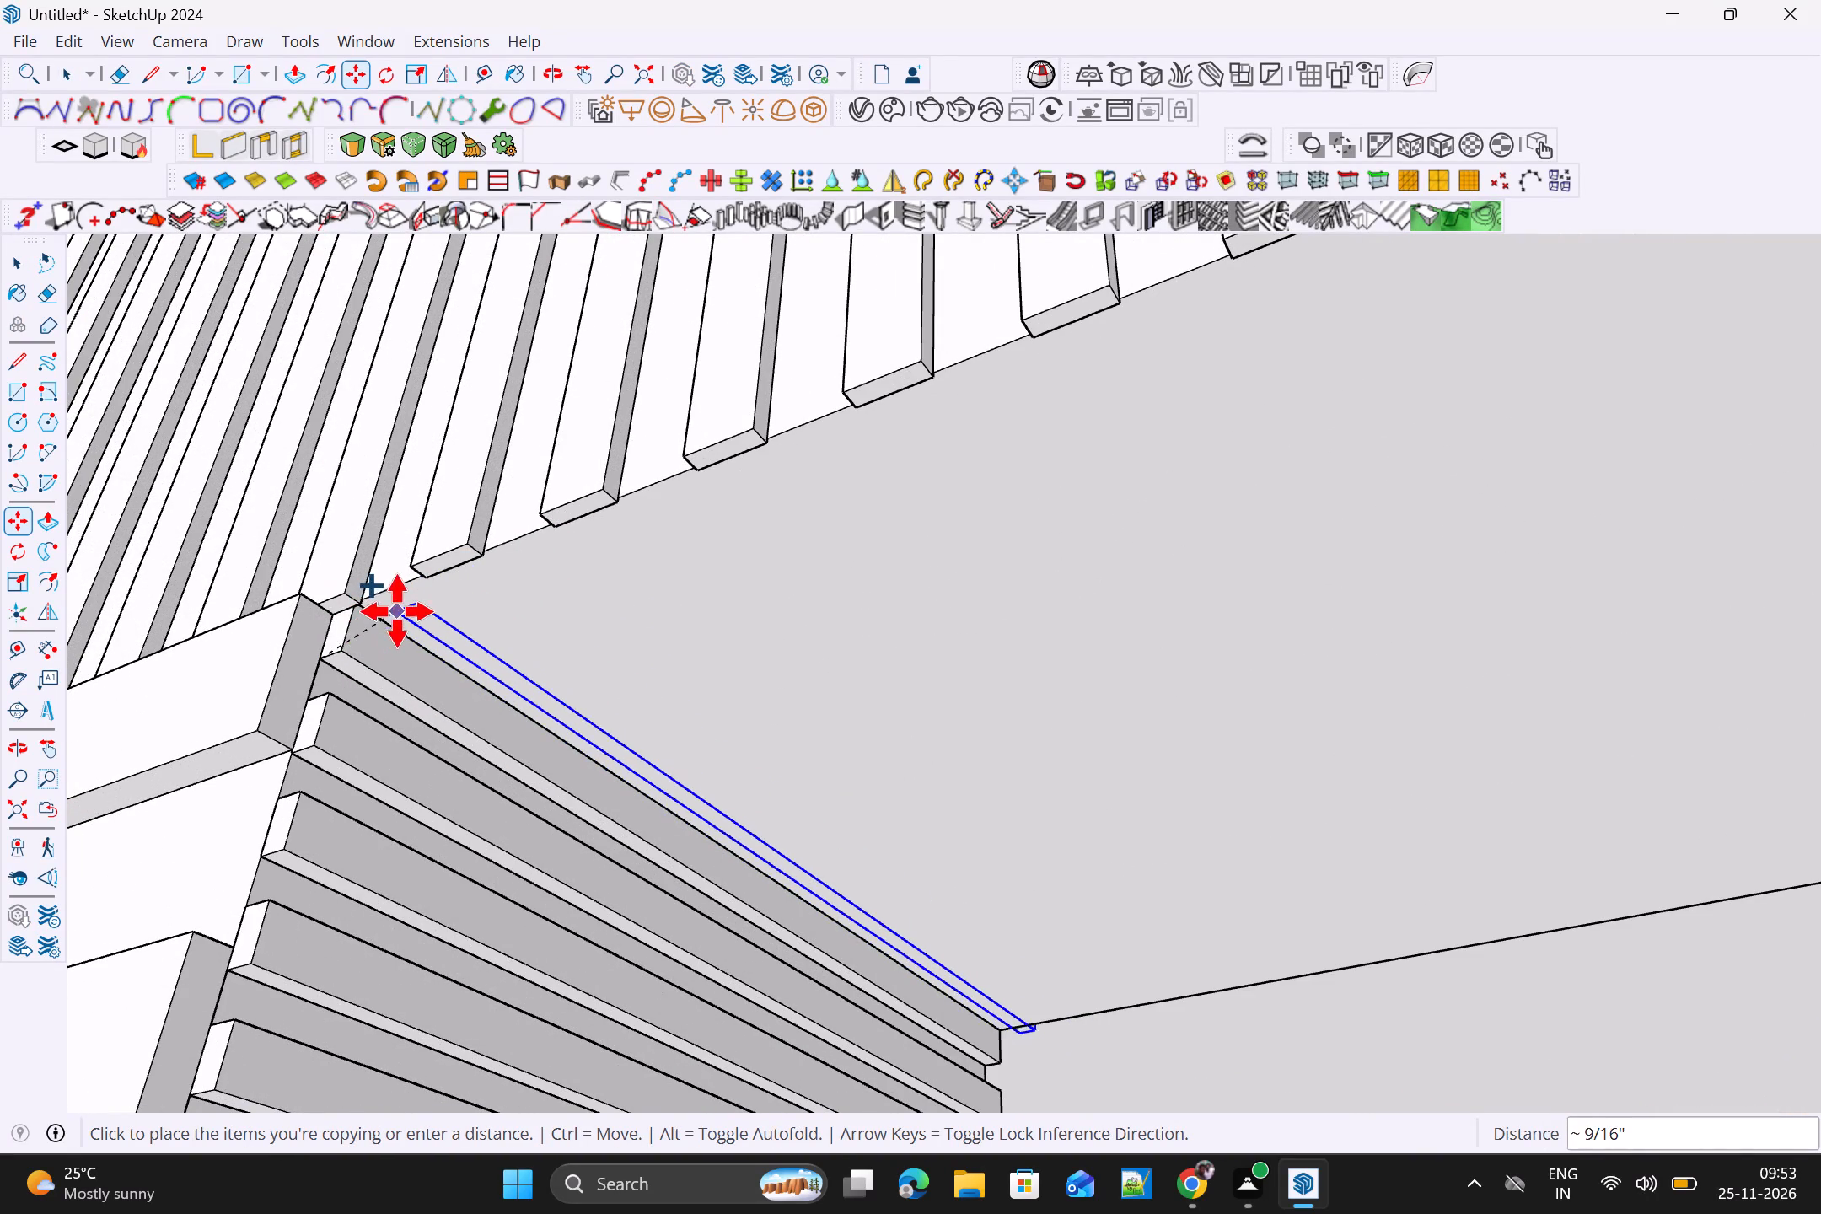
click(368, 650)
Nudge the copied strip by about 1/8" and 1/16" to align it with the top band's underside at the corner.
middle_drag(558, 689, 841, 837)
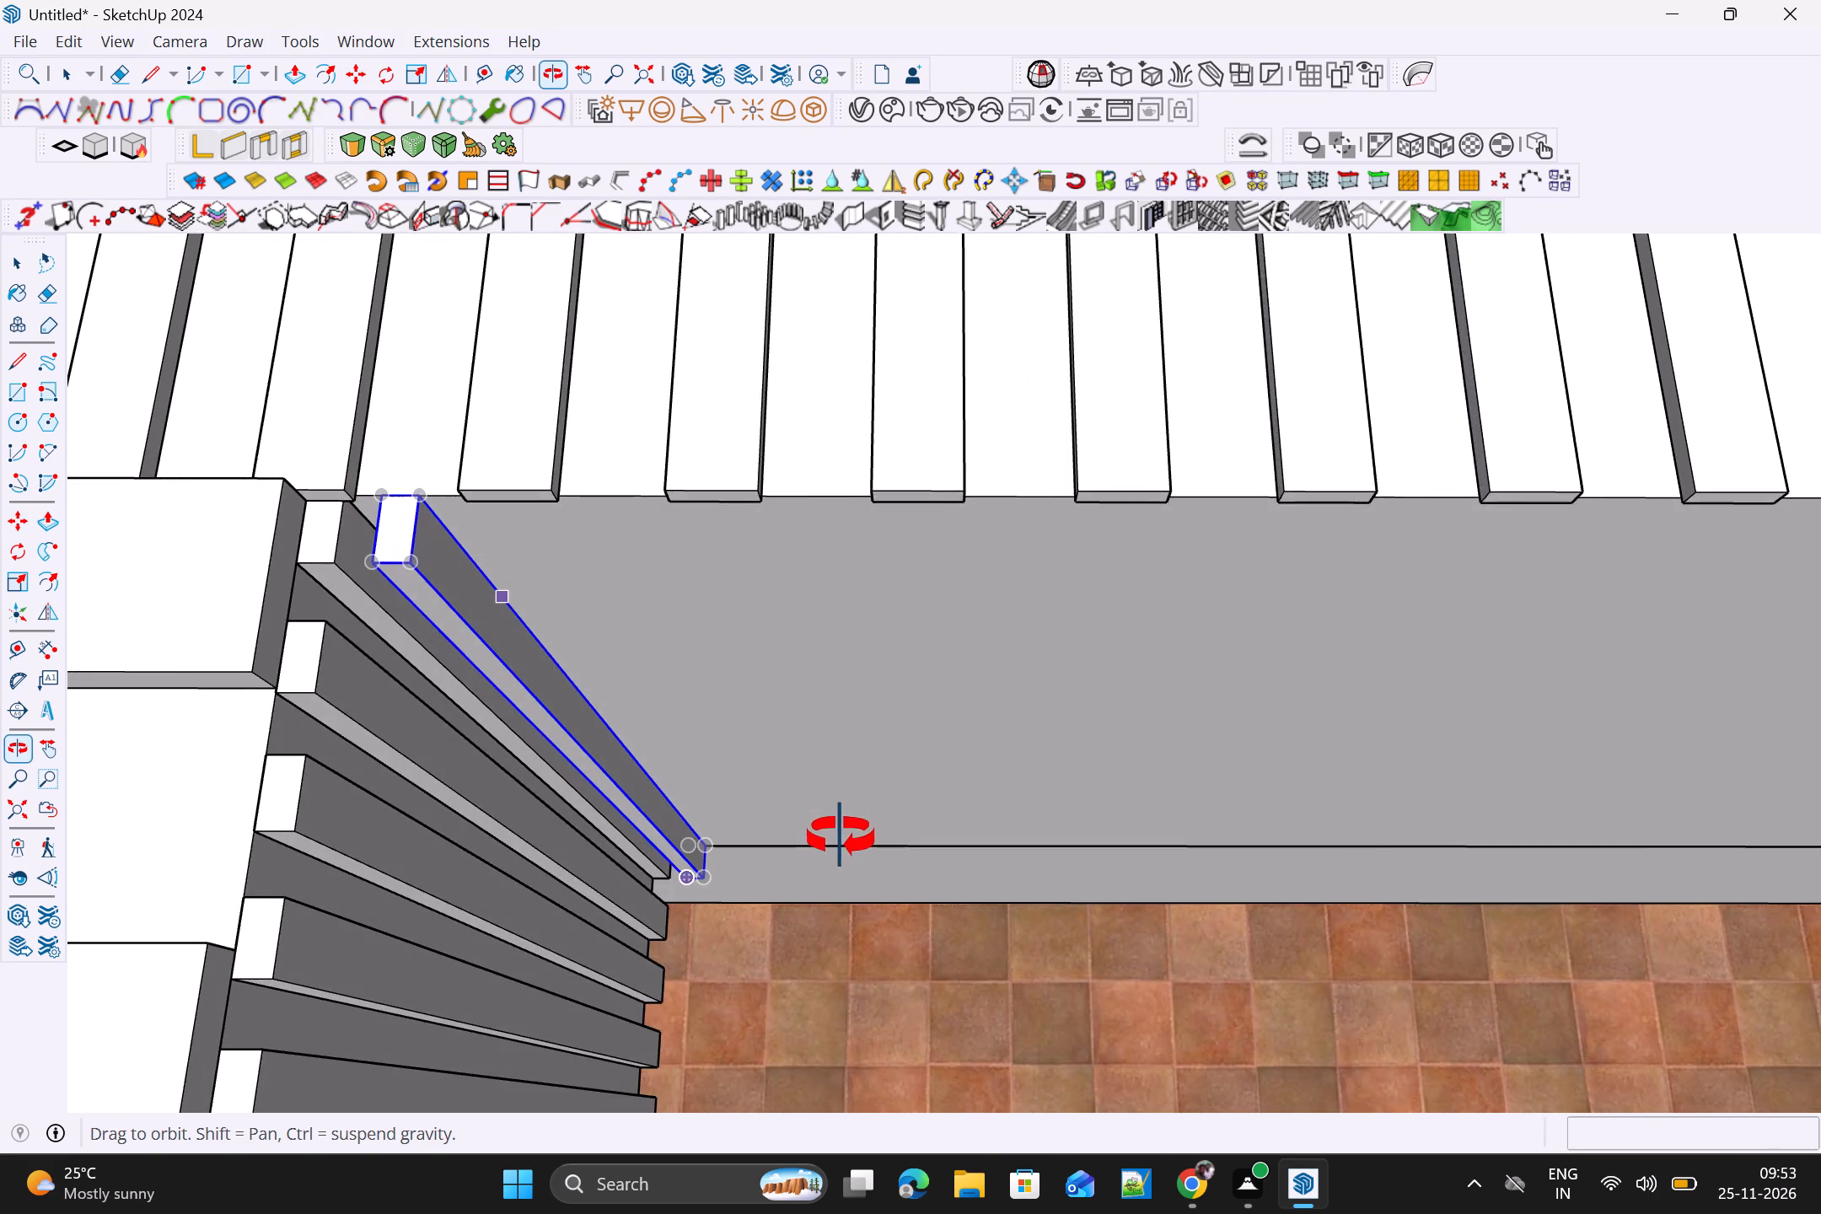
middle_drag(841, 837, 933, 879)
click(418, 502)
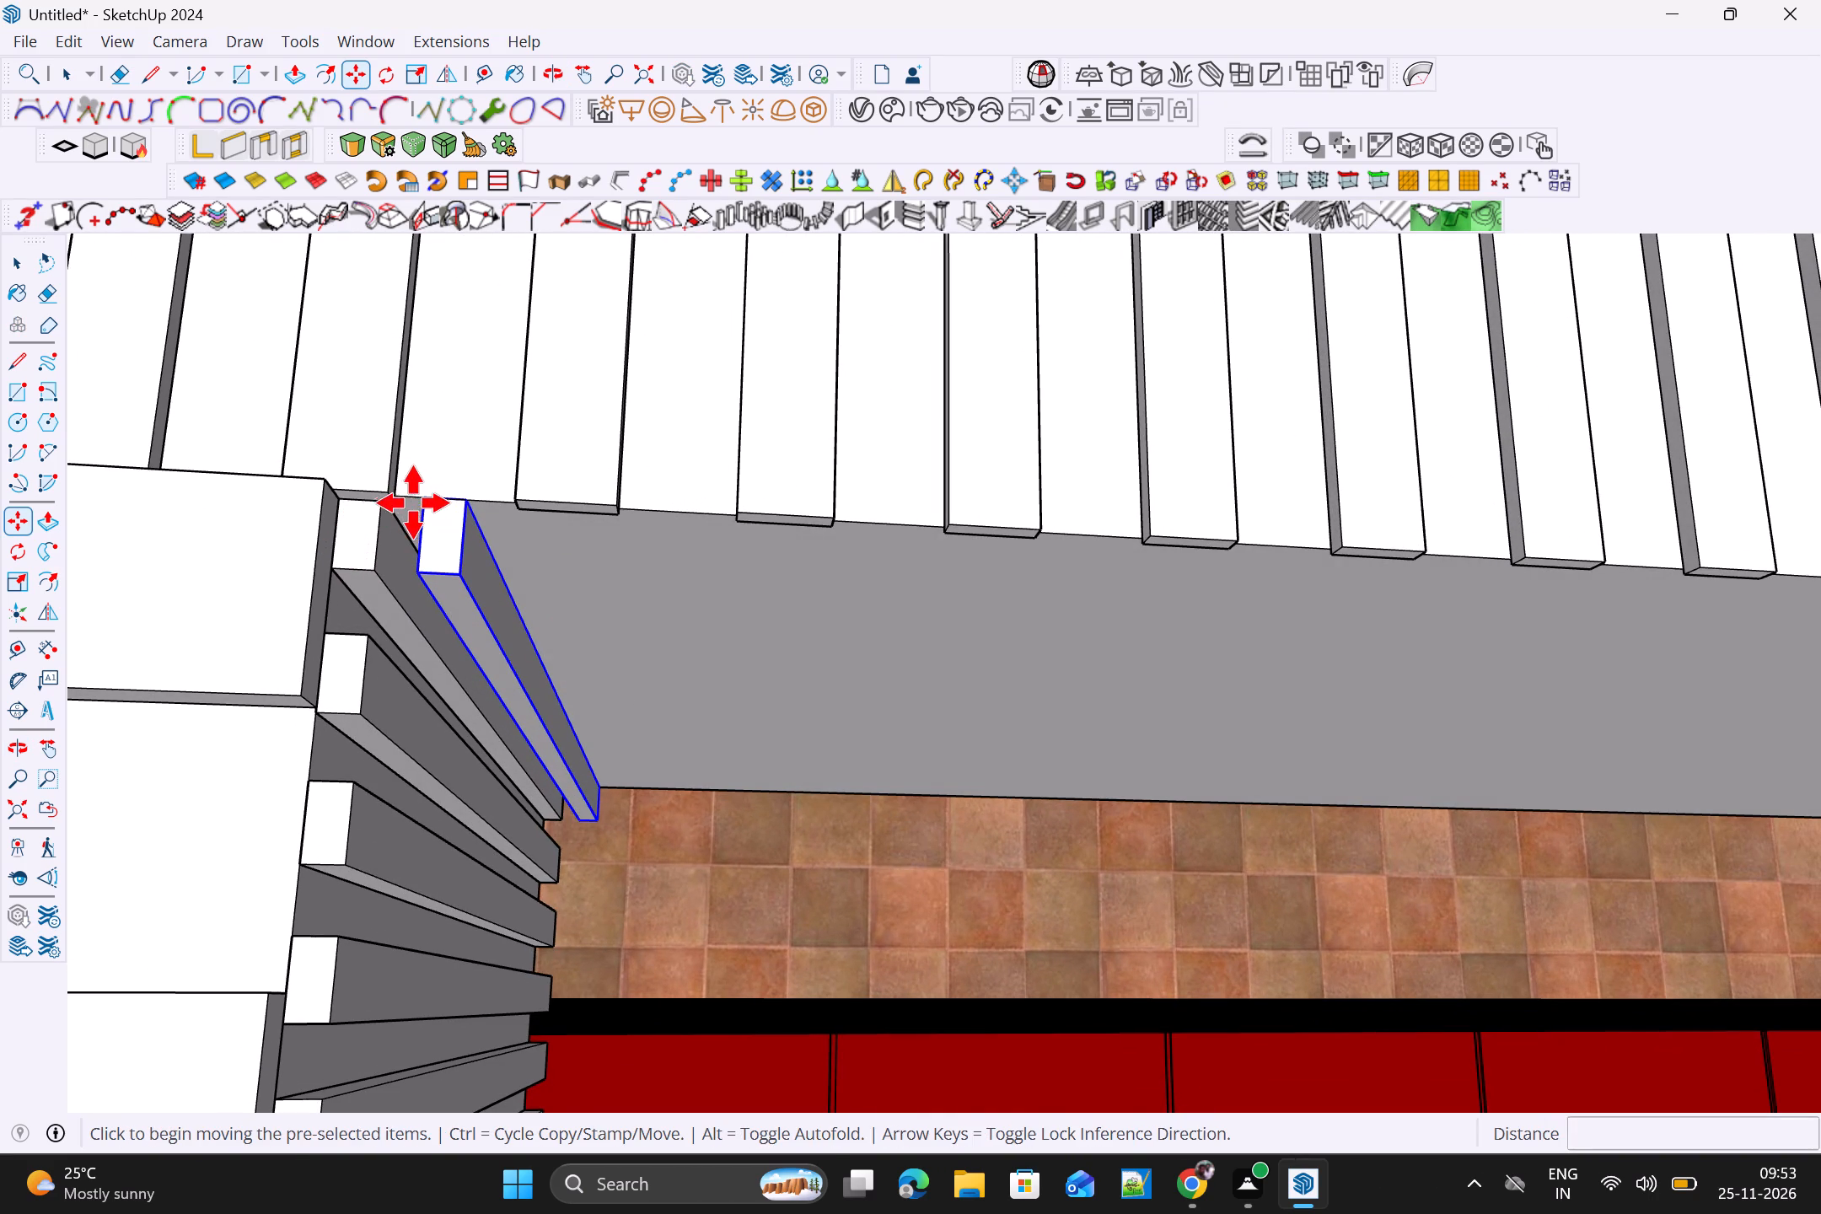
scroll(404, 499, up, 3)
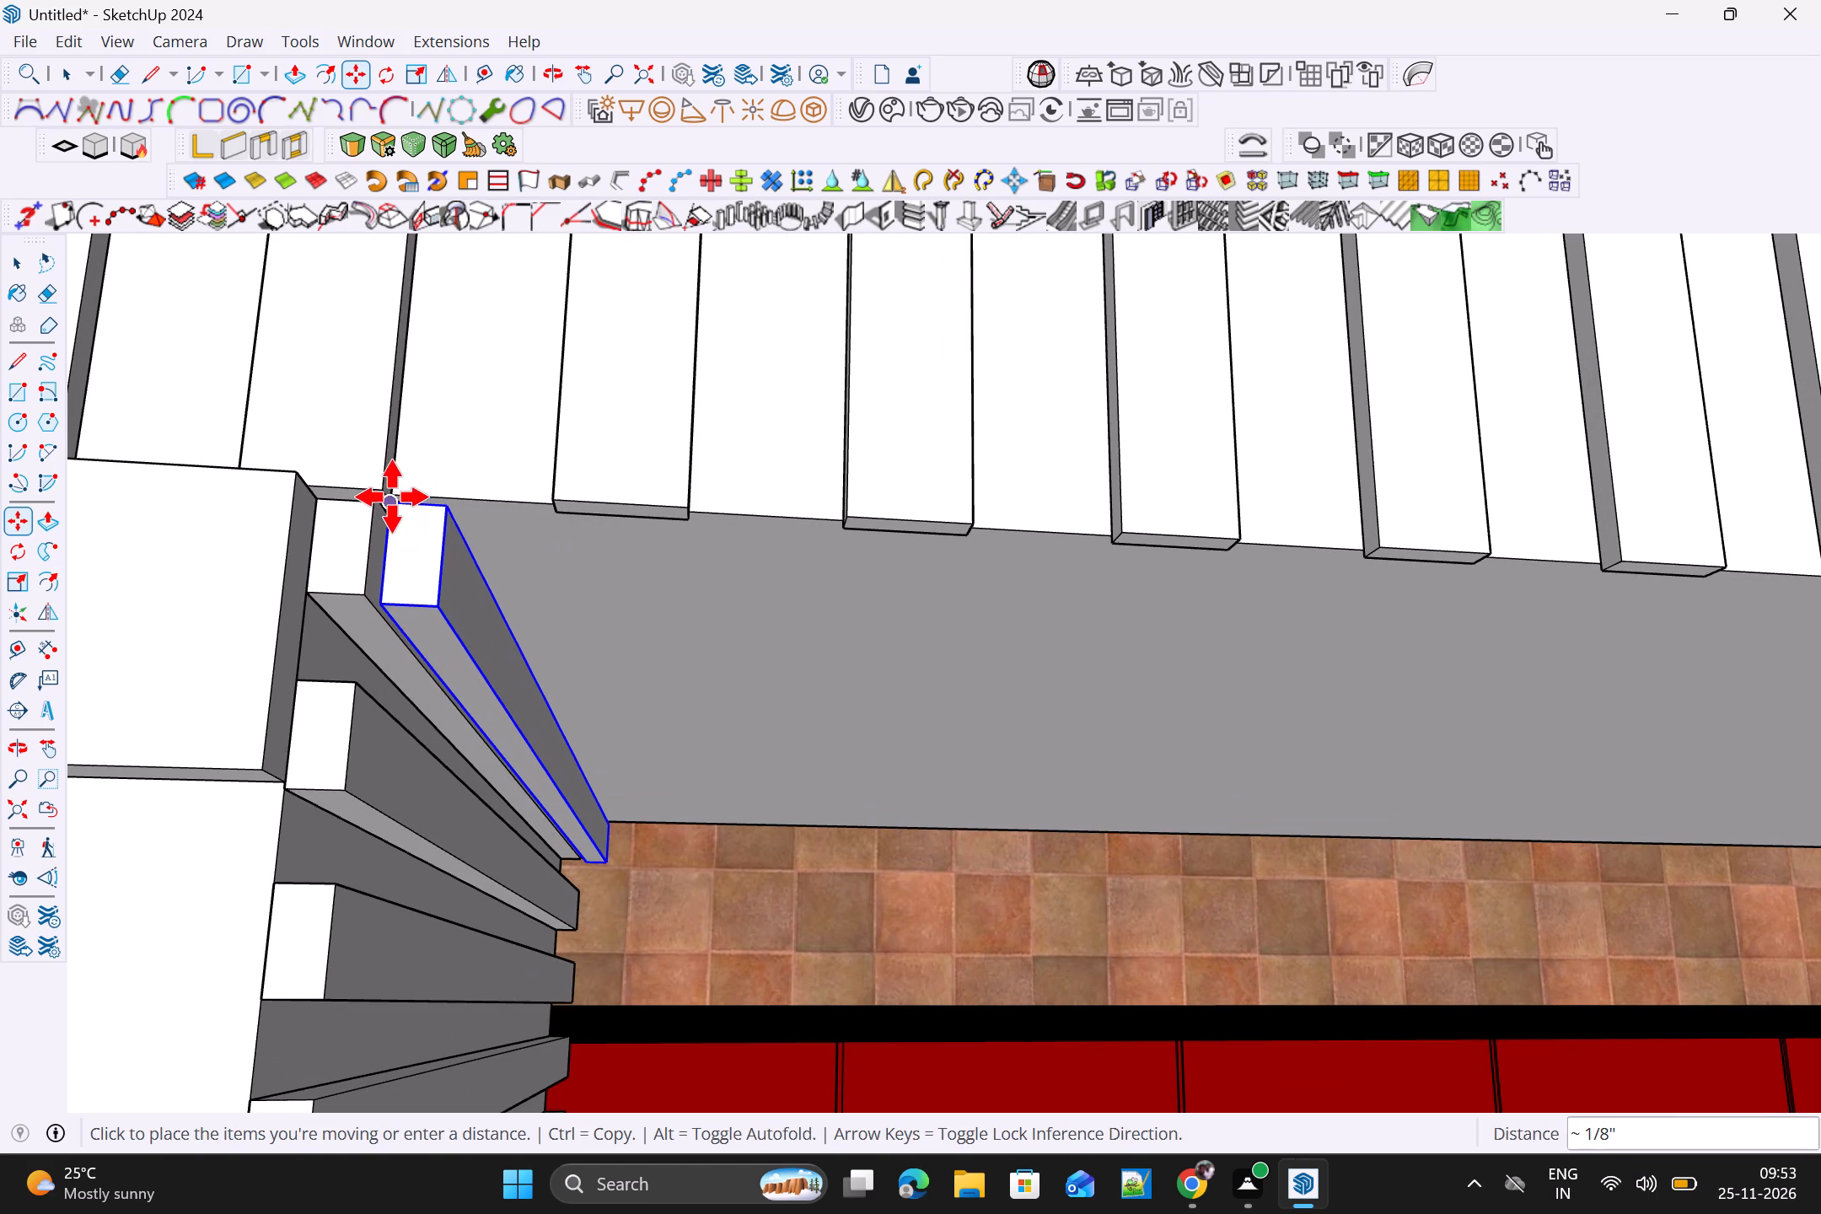
click(395, 497)
scroll(441, 545, down, 5)
middle_drag(509, 596, 652, 688)
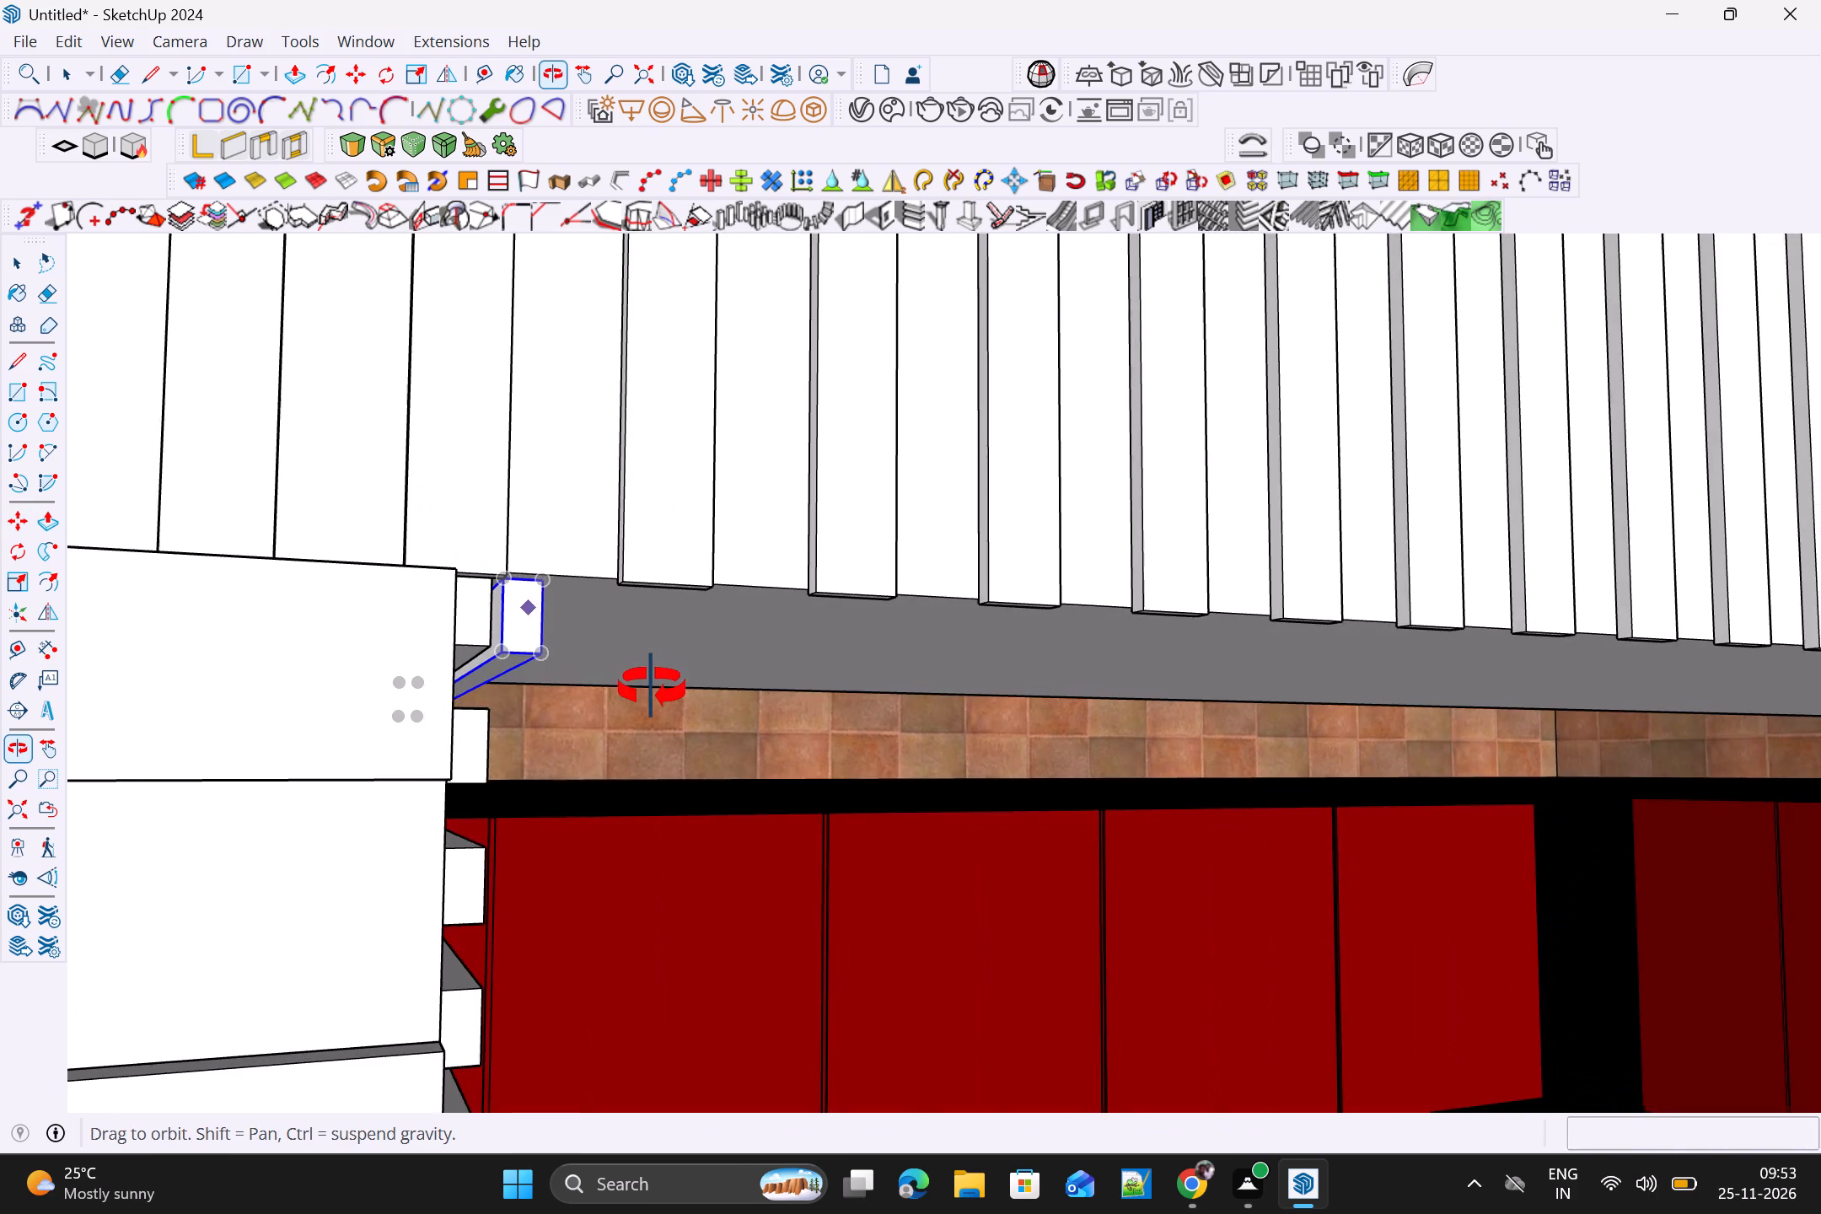
middle_drag(652, 688, 605, 675)
scroll(546, 604, up, 4)
scroll(450, 551, up, 6)
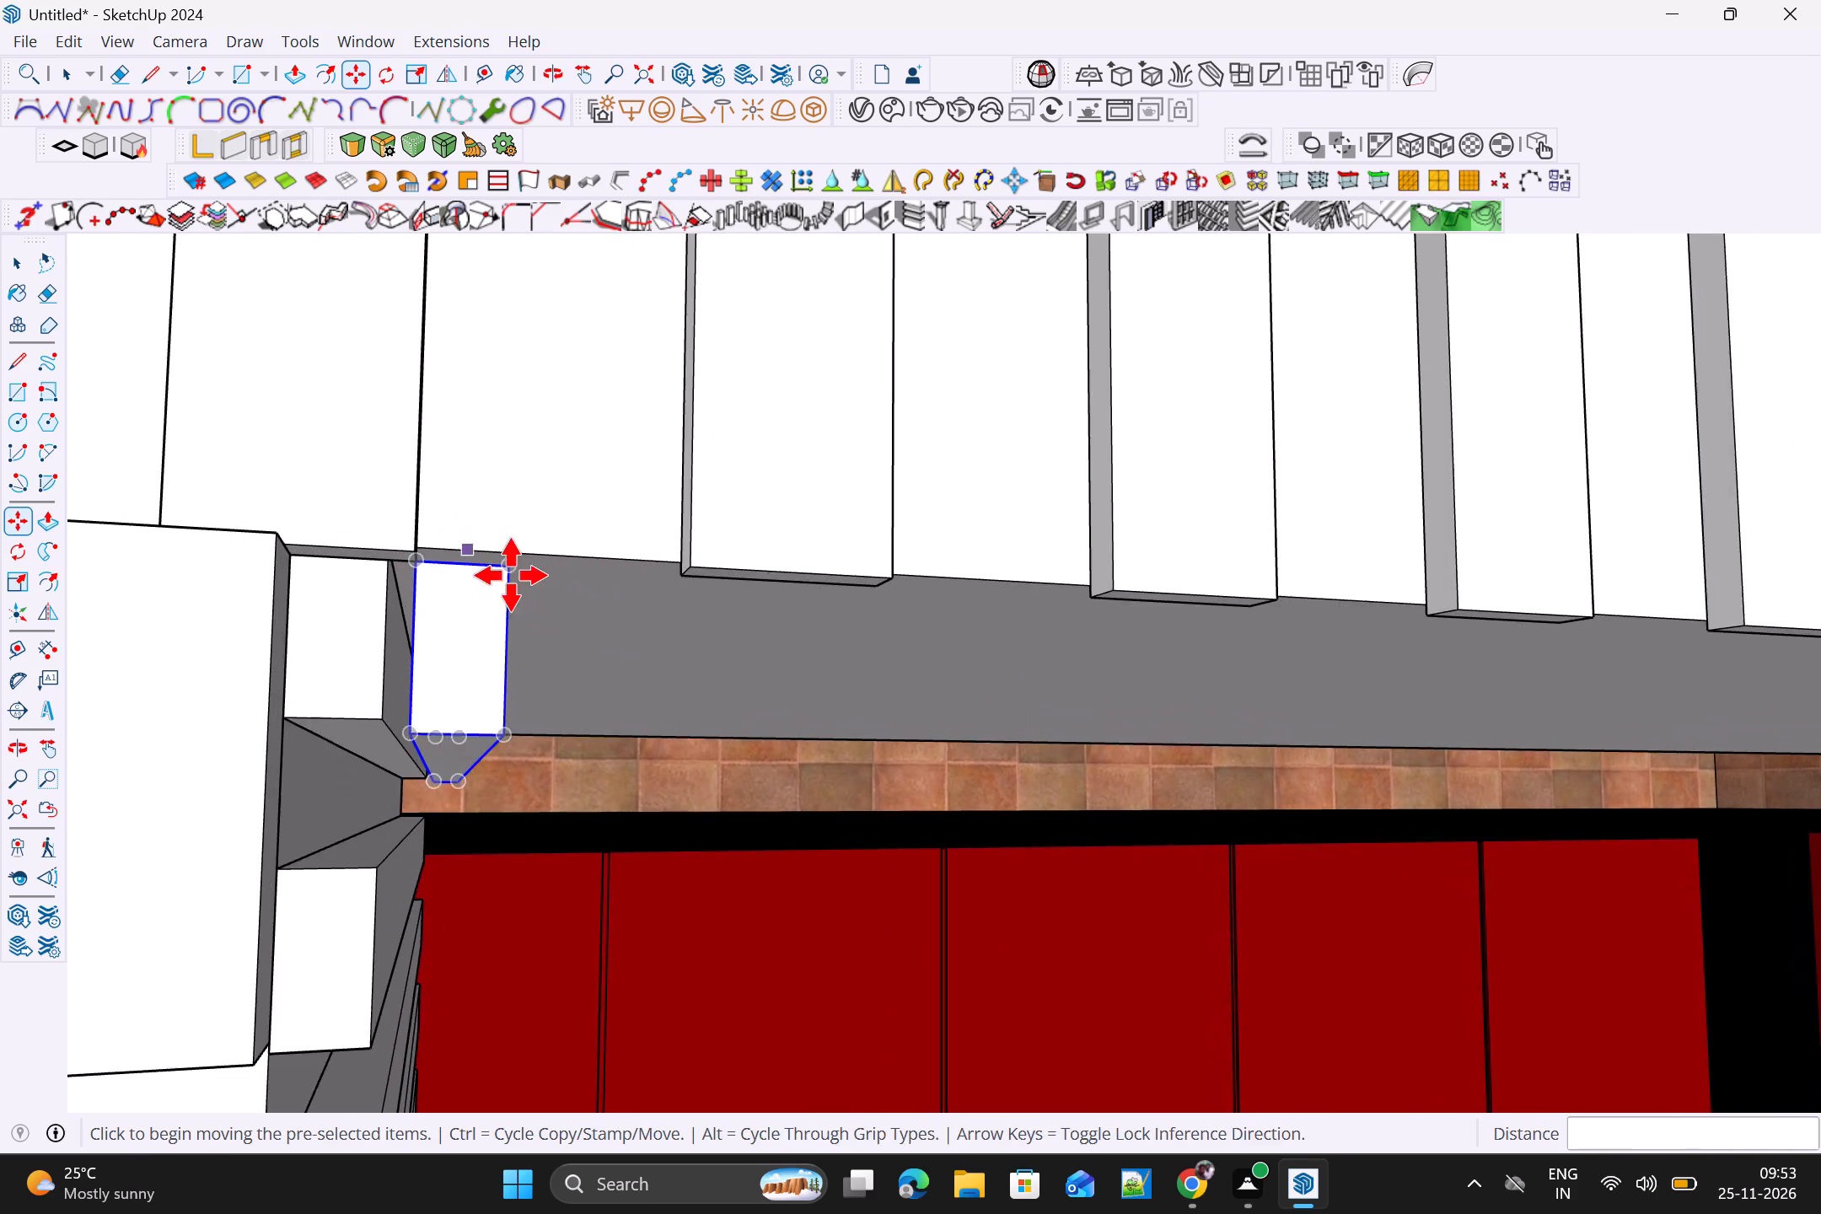
scroll(511, 575, up, 4)
click(503, 554)
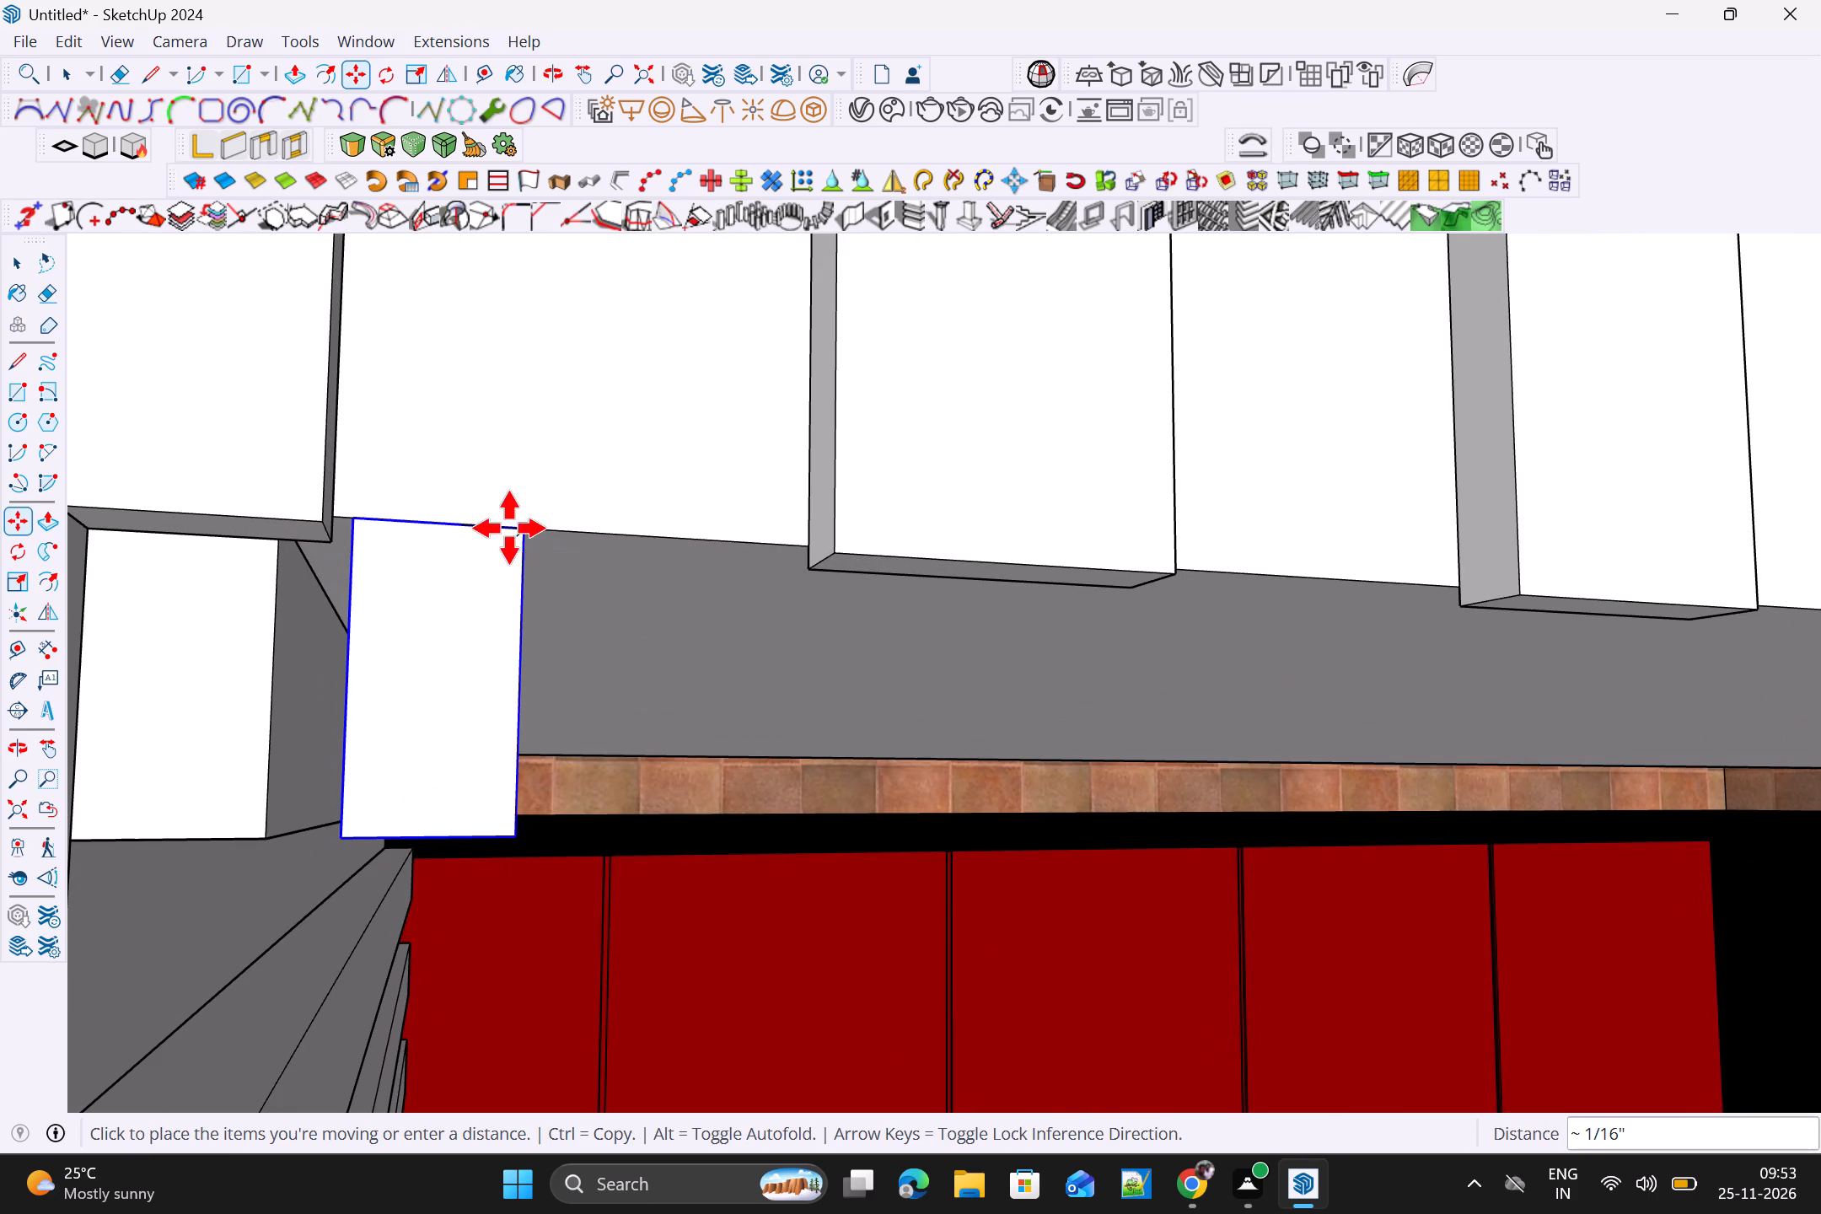
click(502, 528)
Copy the aligned strip about 12' 3" along the top band's underside to the corner at the opposite wall.
scroll(522, 545, down, 4)
middle_drag(600, 622, 534, 572)
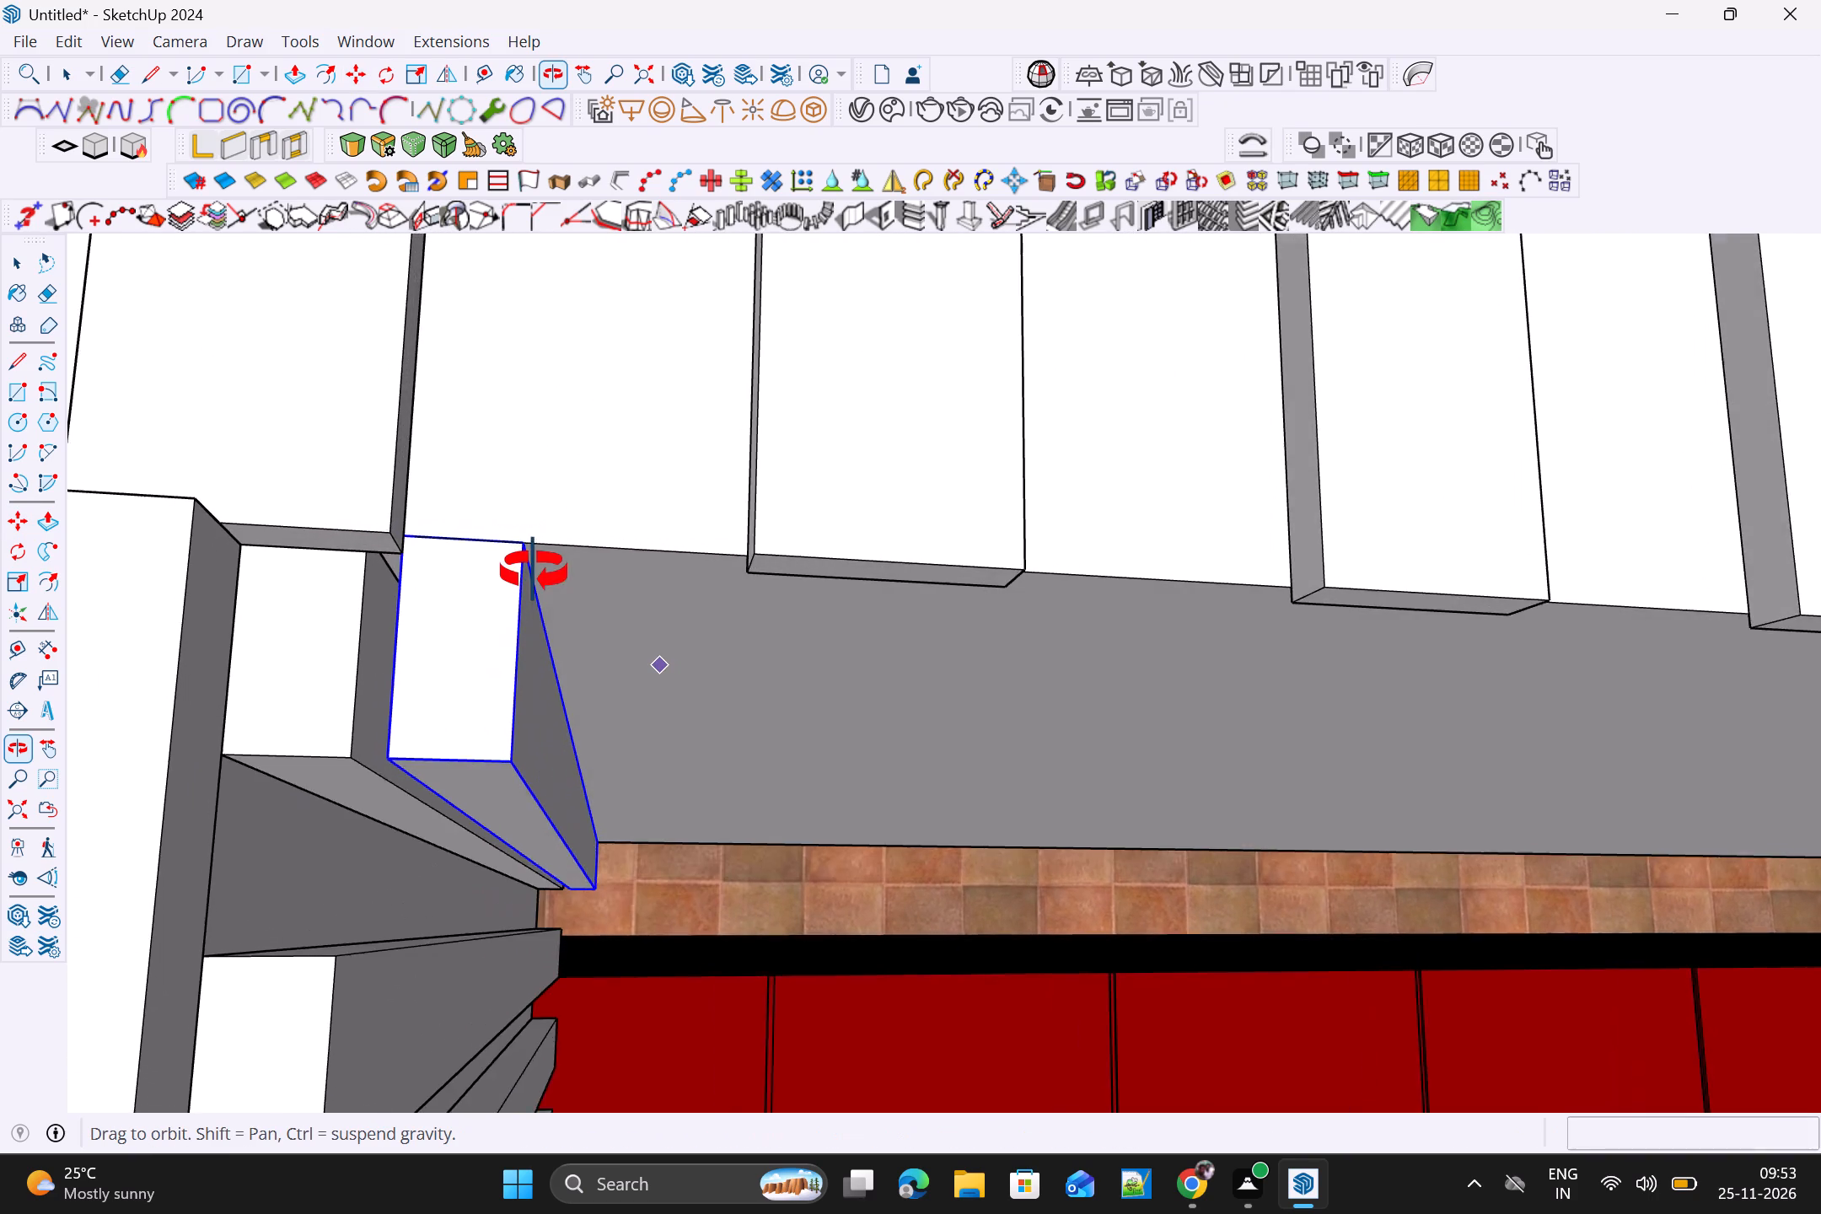
middle_drag(534, 572, 558, 678)
scroll(560, 678, down, 11)
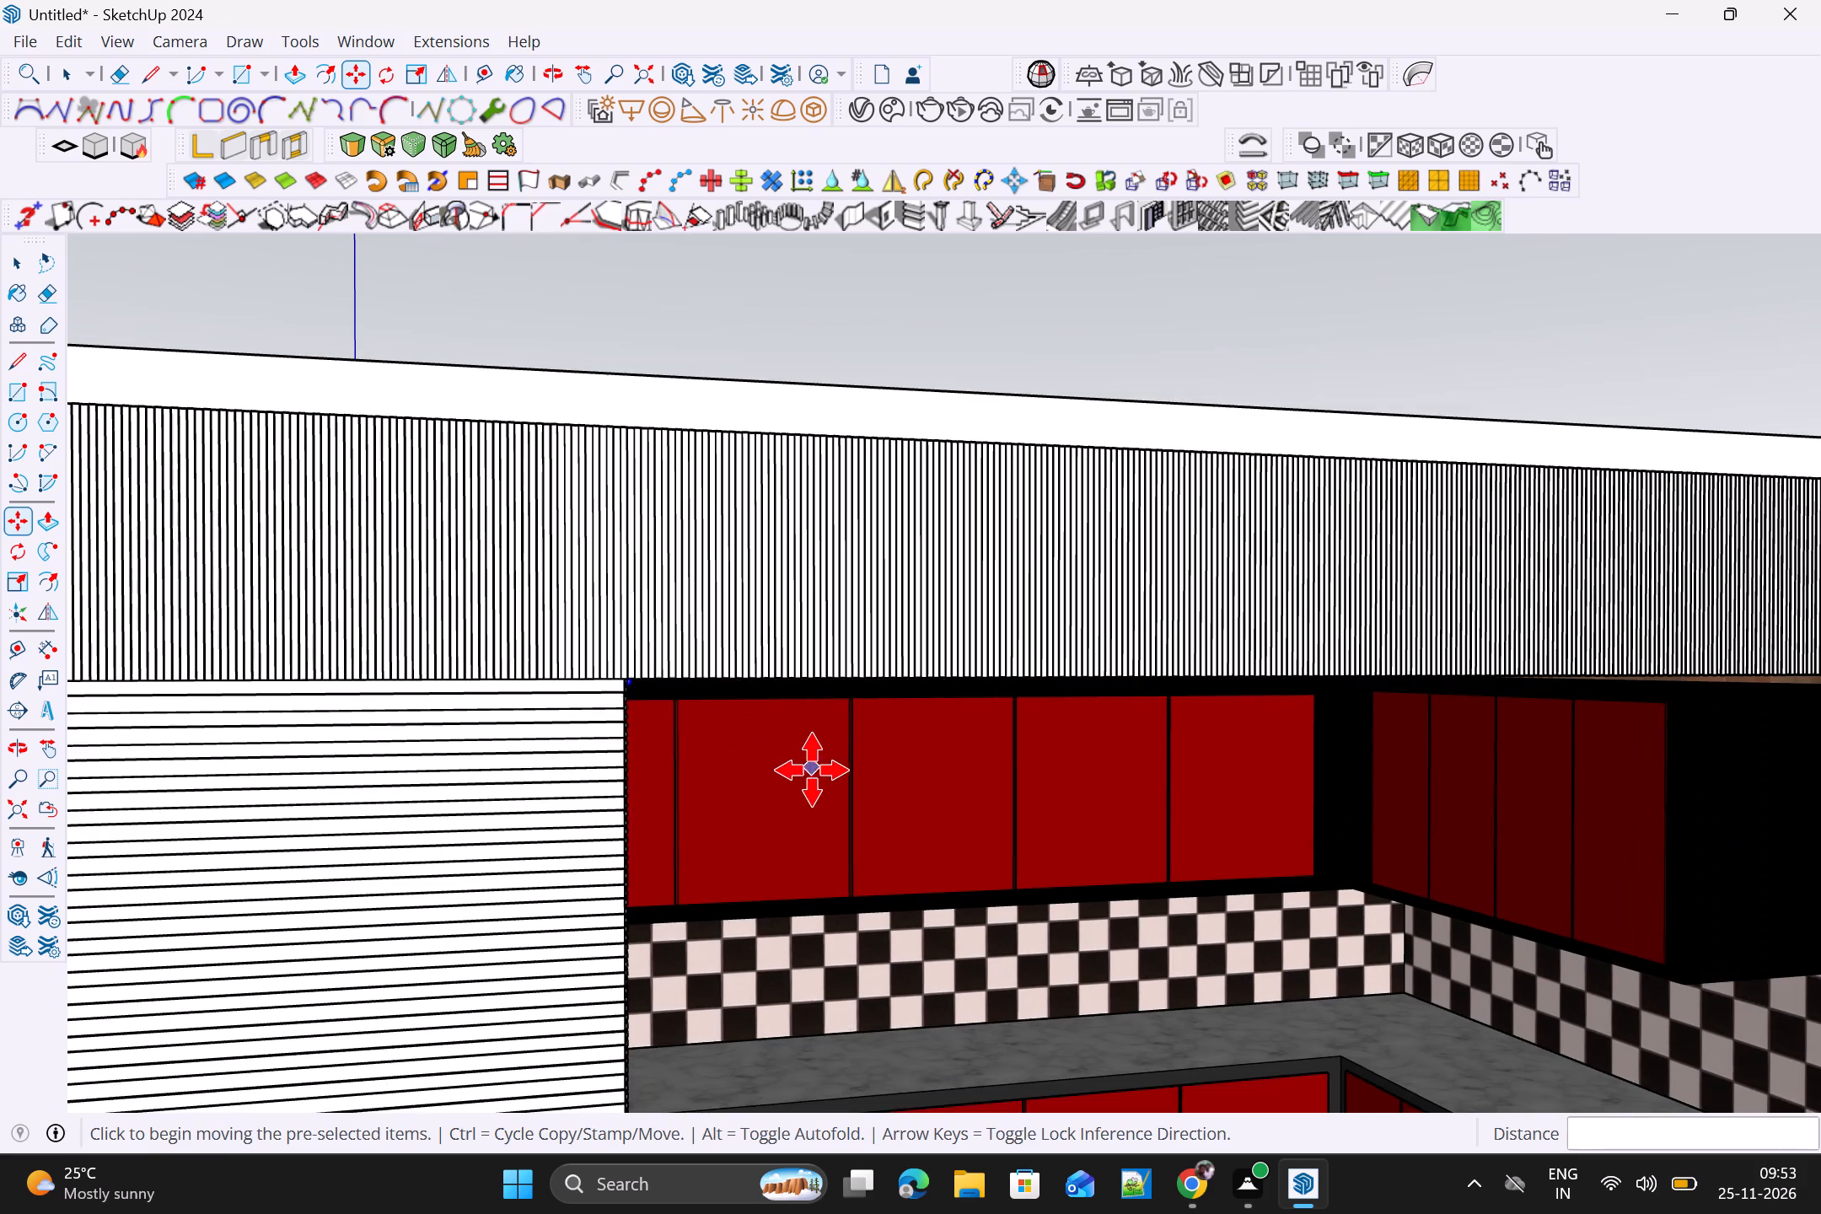
middle_drag(813, 772, 744, 568)
shift+middle_drag(1130, 758, 851, 551)
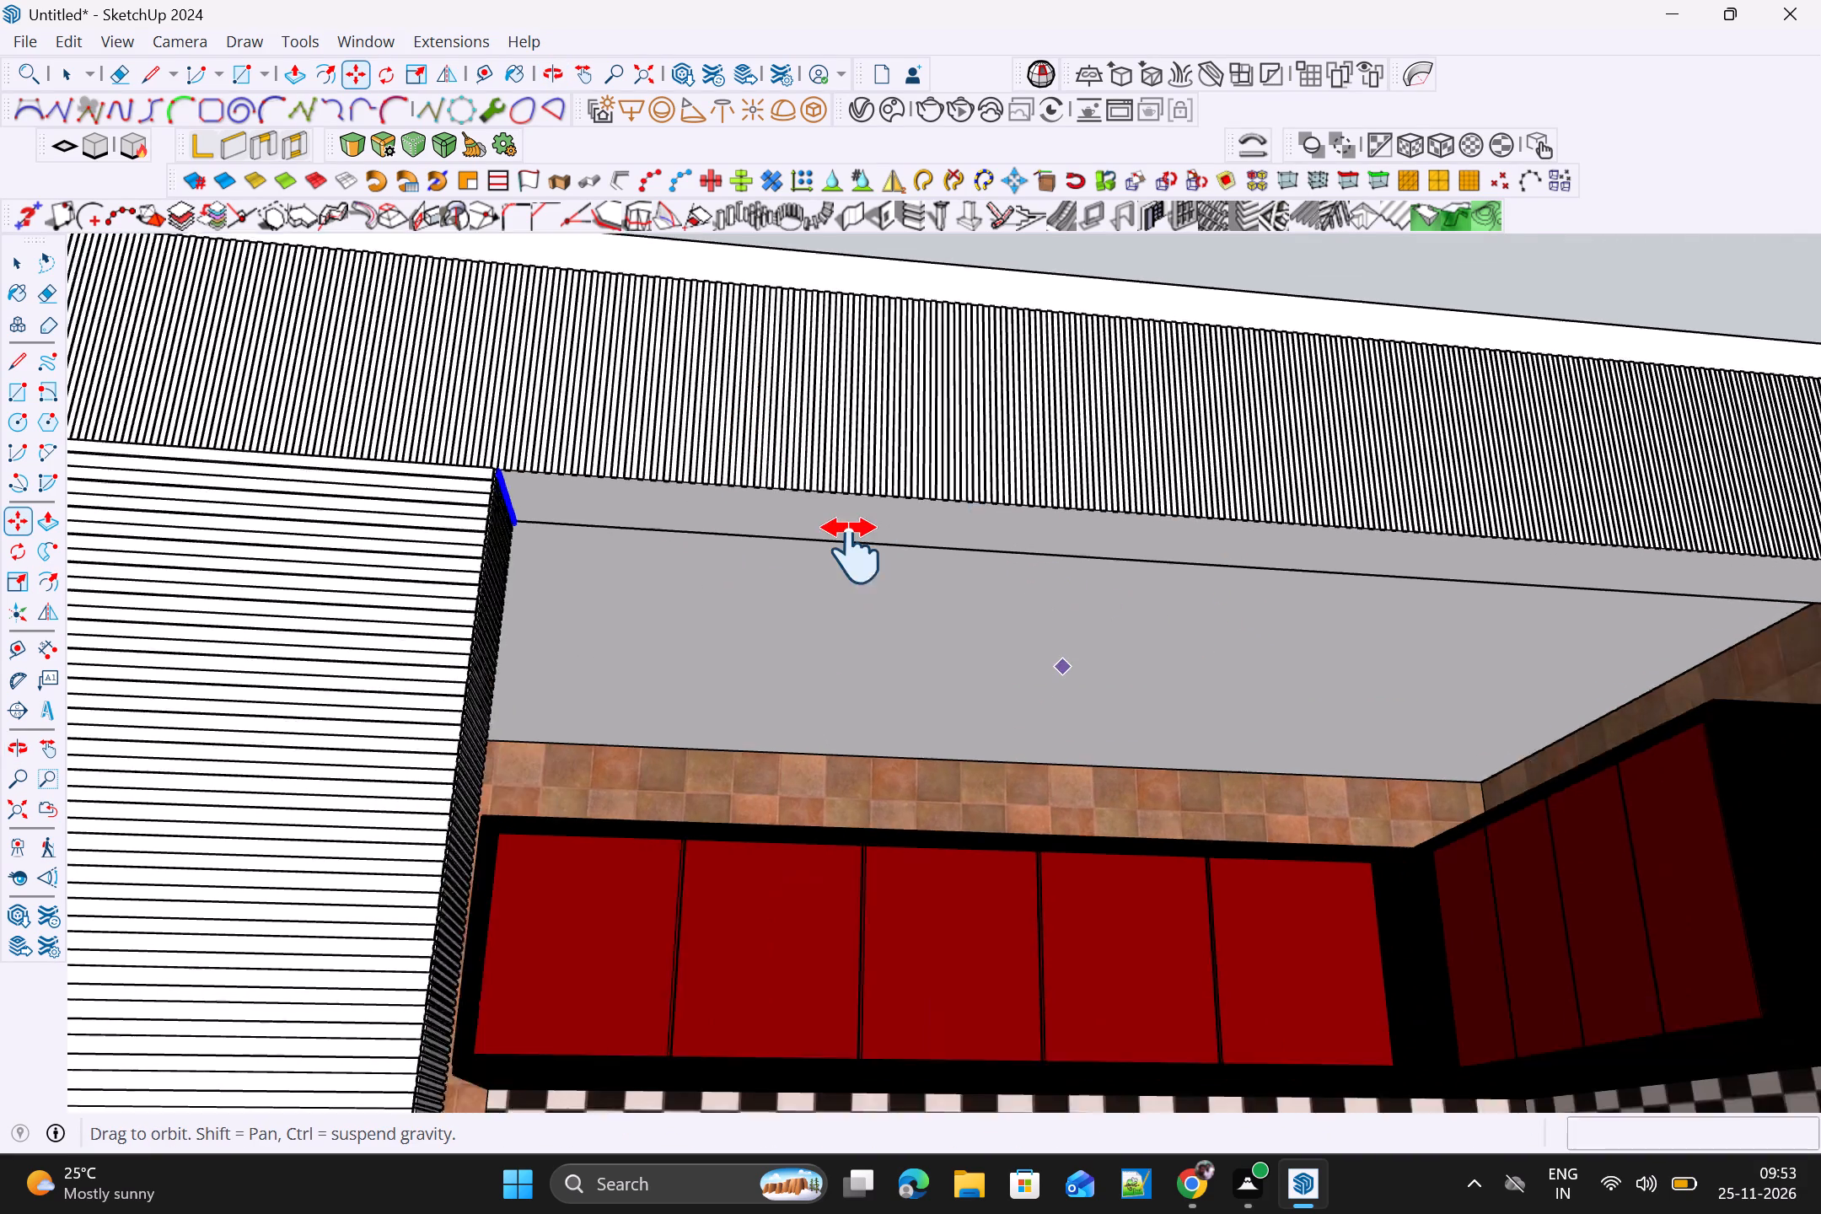
shift+middle_drag(851, 551, 799, 564)
shift+middle_drag(537, 556, 670, 620)
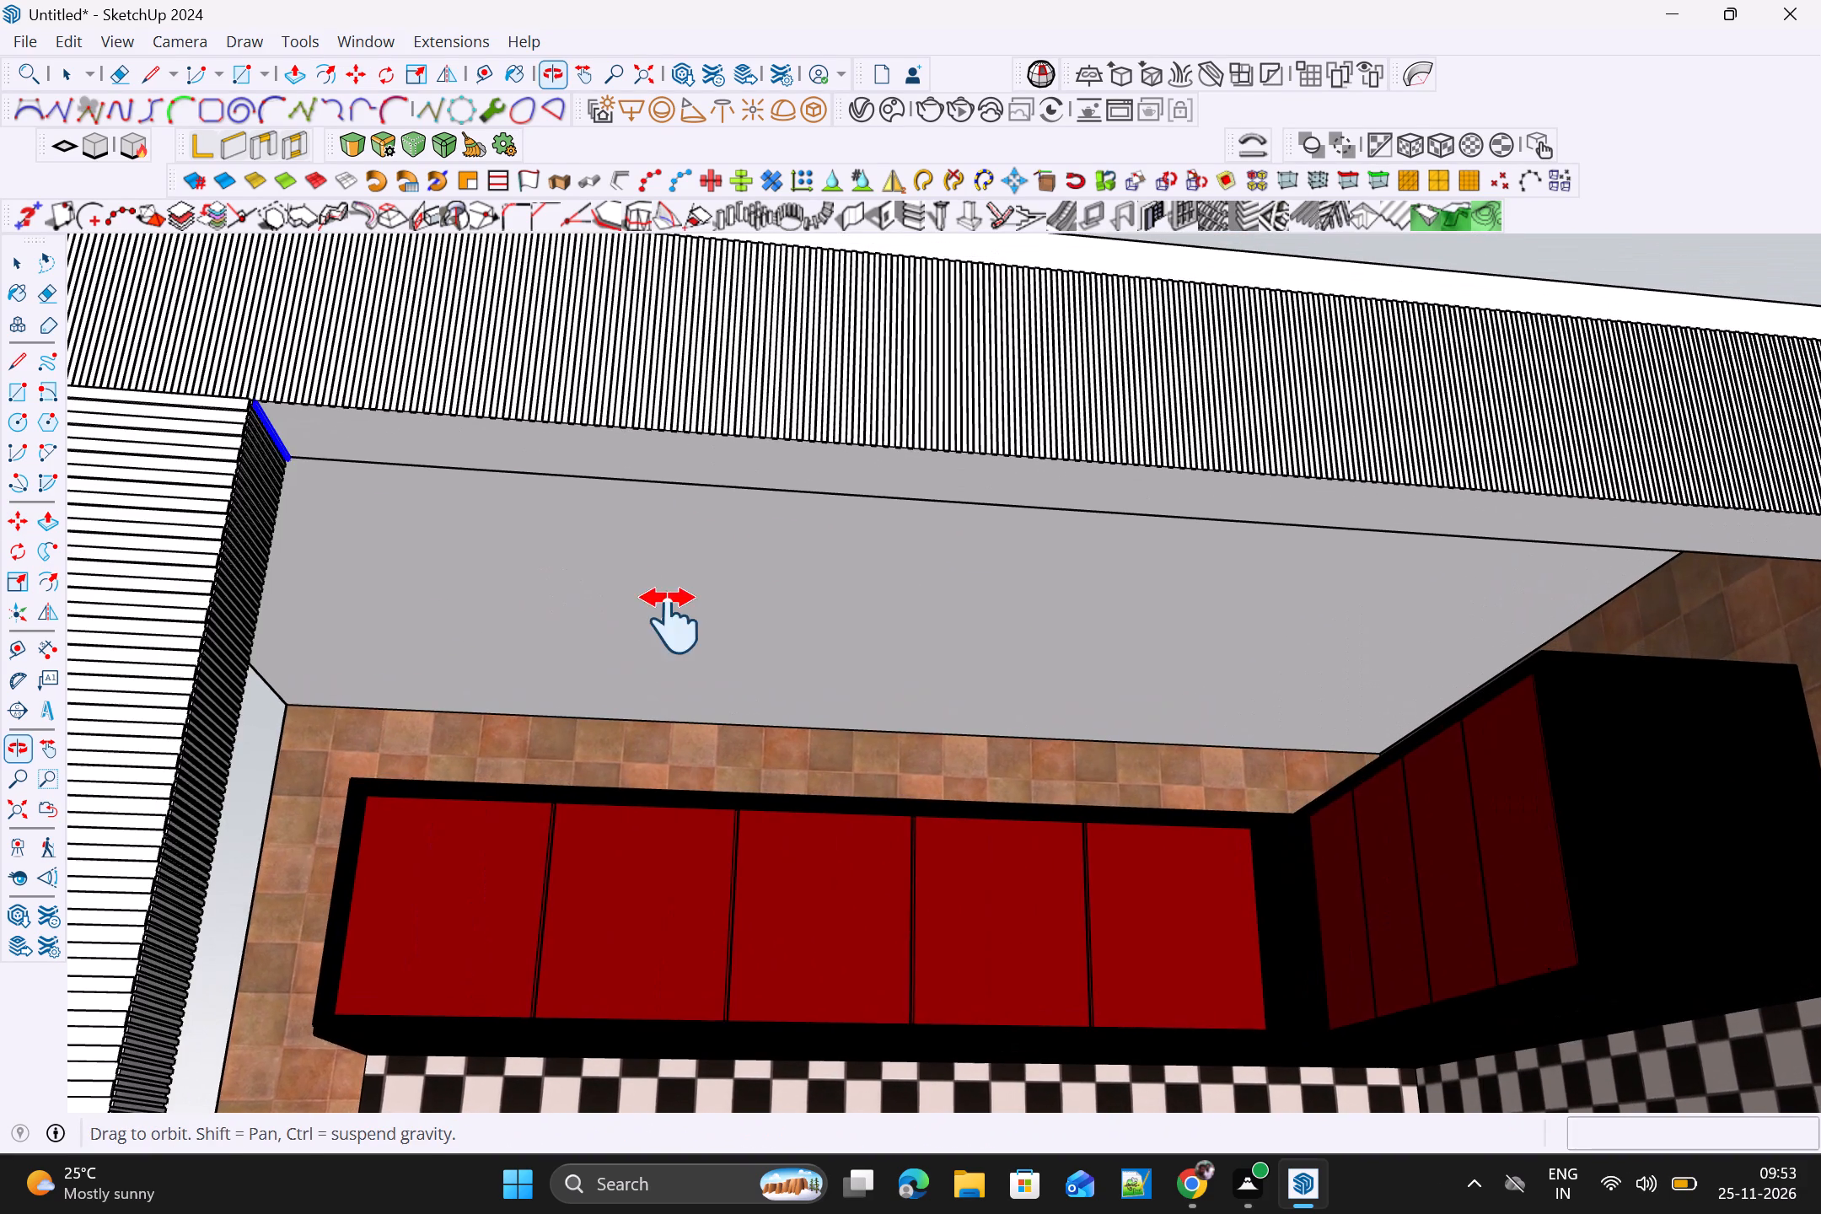
shift+middle_drag(670, 620, 668, 620)
scroll(248, 401, up, 14)
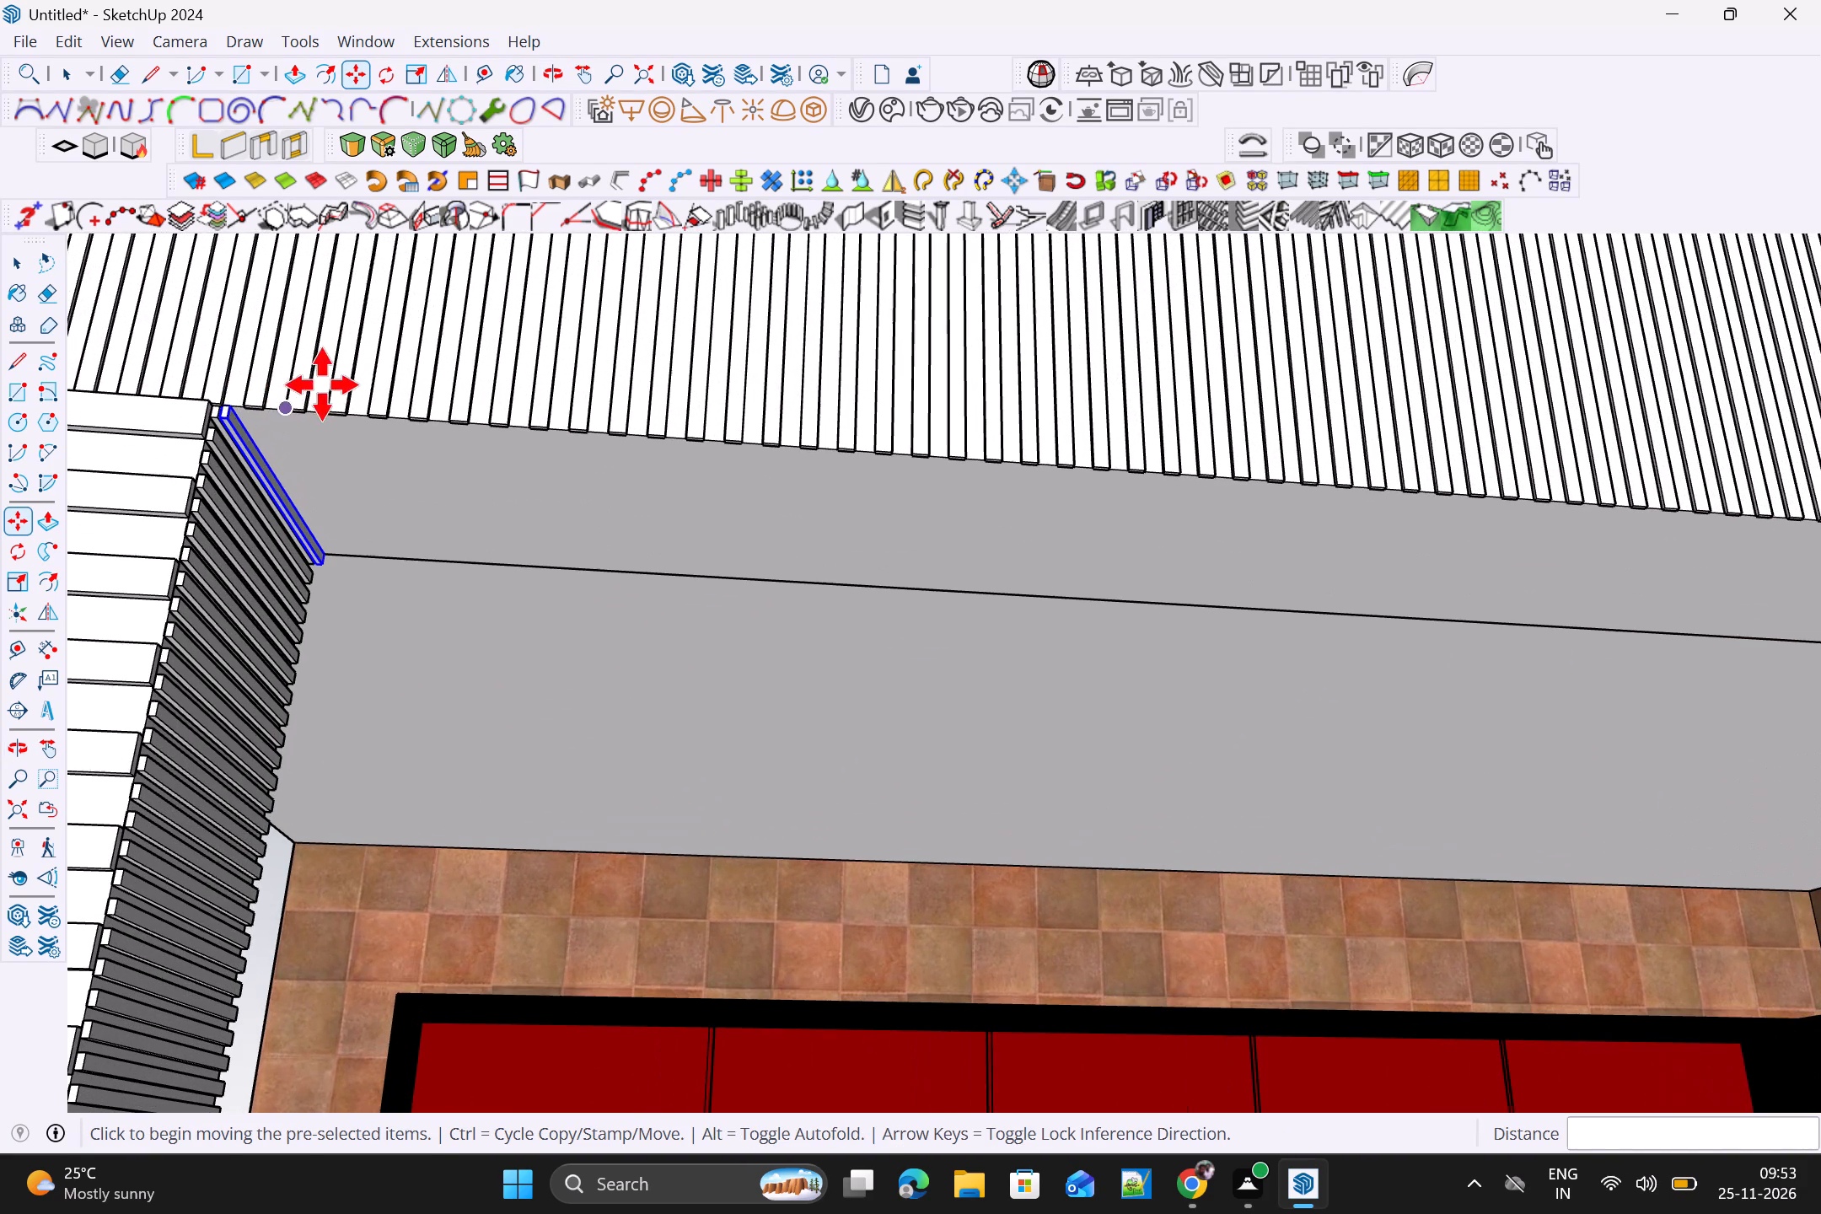
click(233, 407)
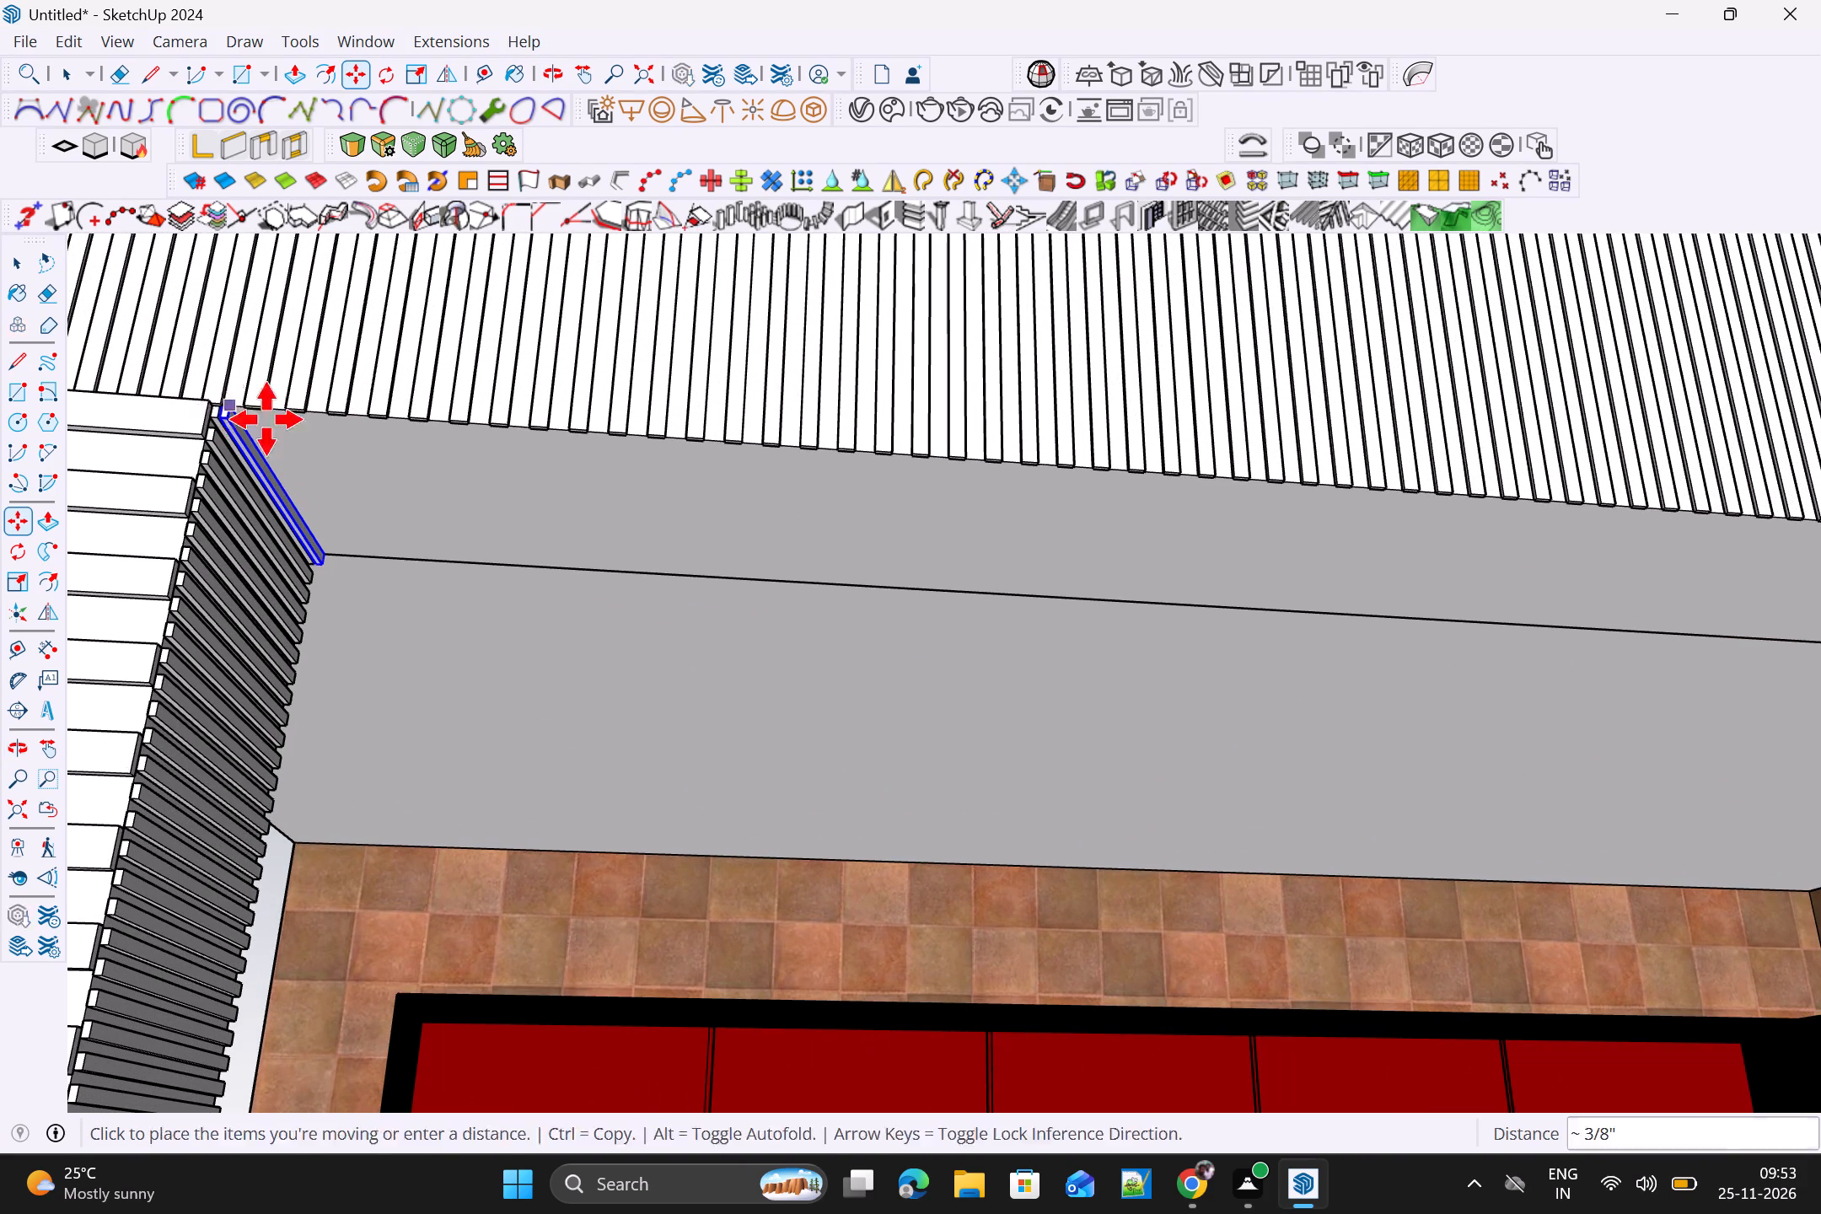
scroll(384, 425, down, 16)
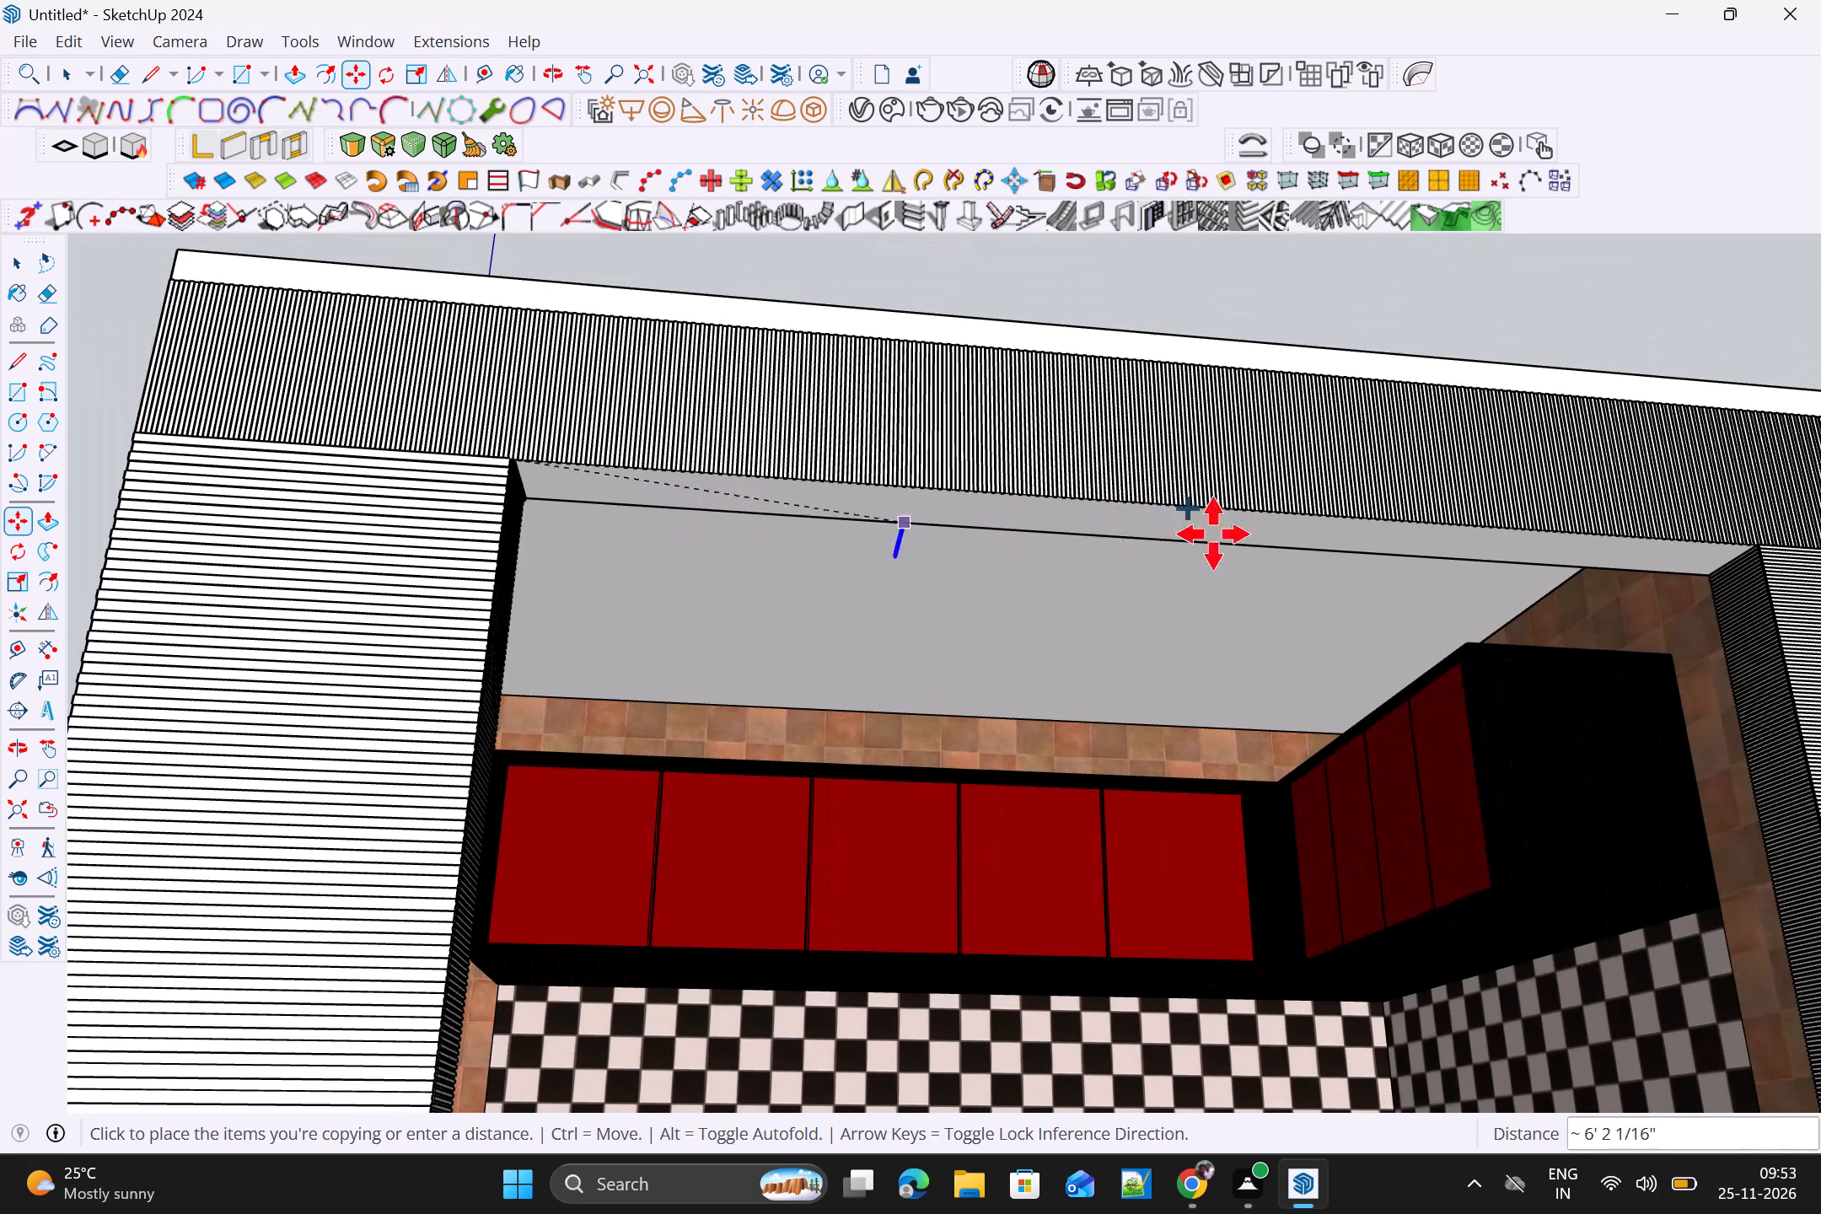
shift+middle_drag(1775, 561, 1494, 570)
scroll(1491, 567, up, 3)
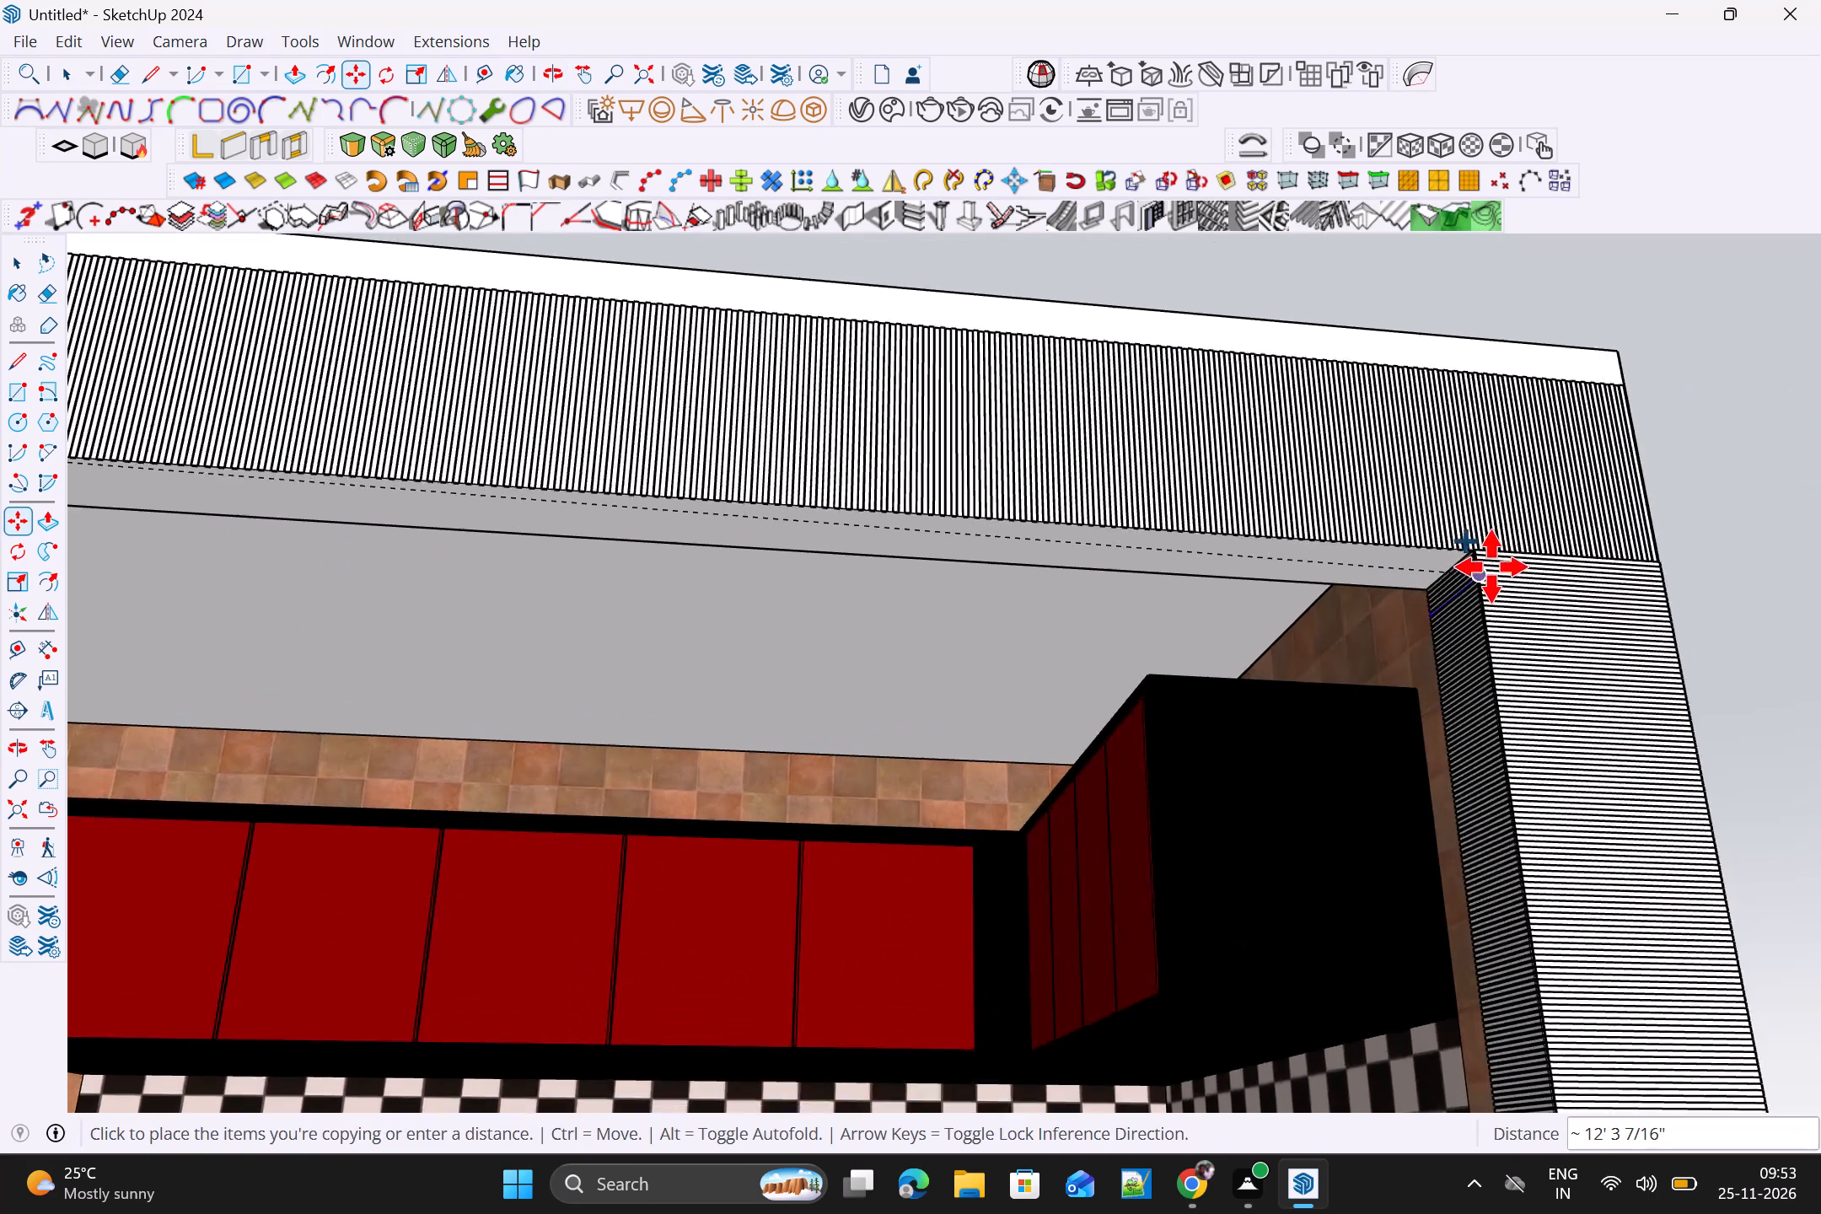
scroll(1491, 567, up, 19)
scroll(1446, 544, up, 6)
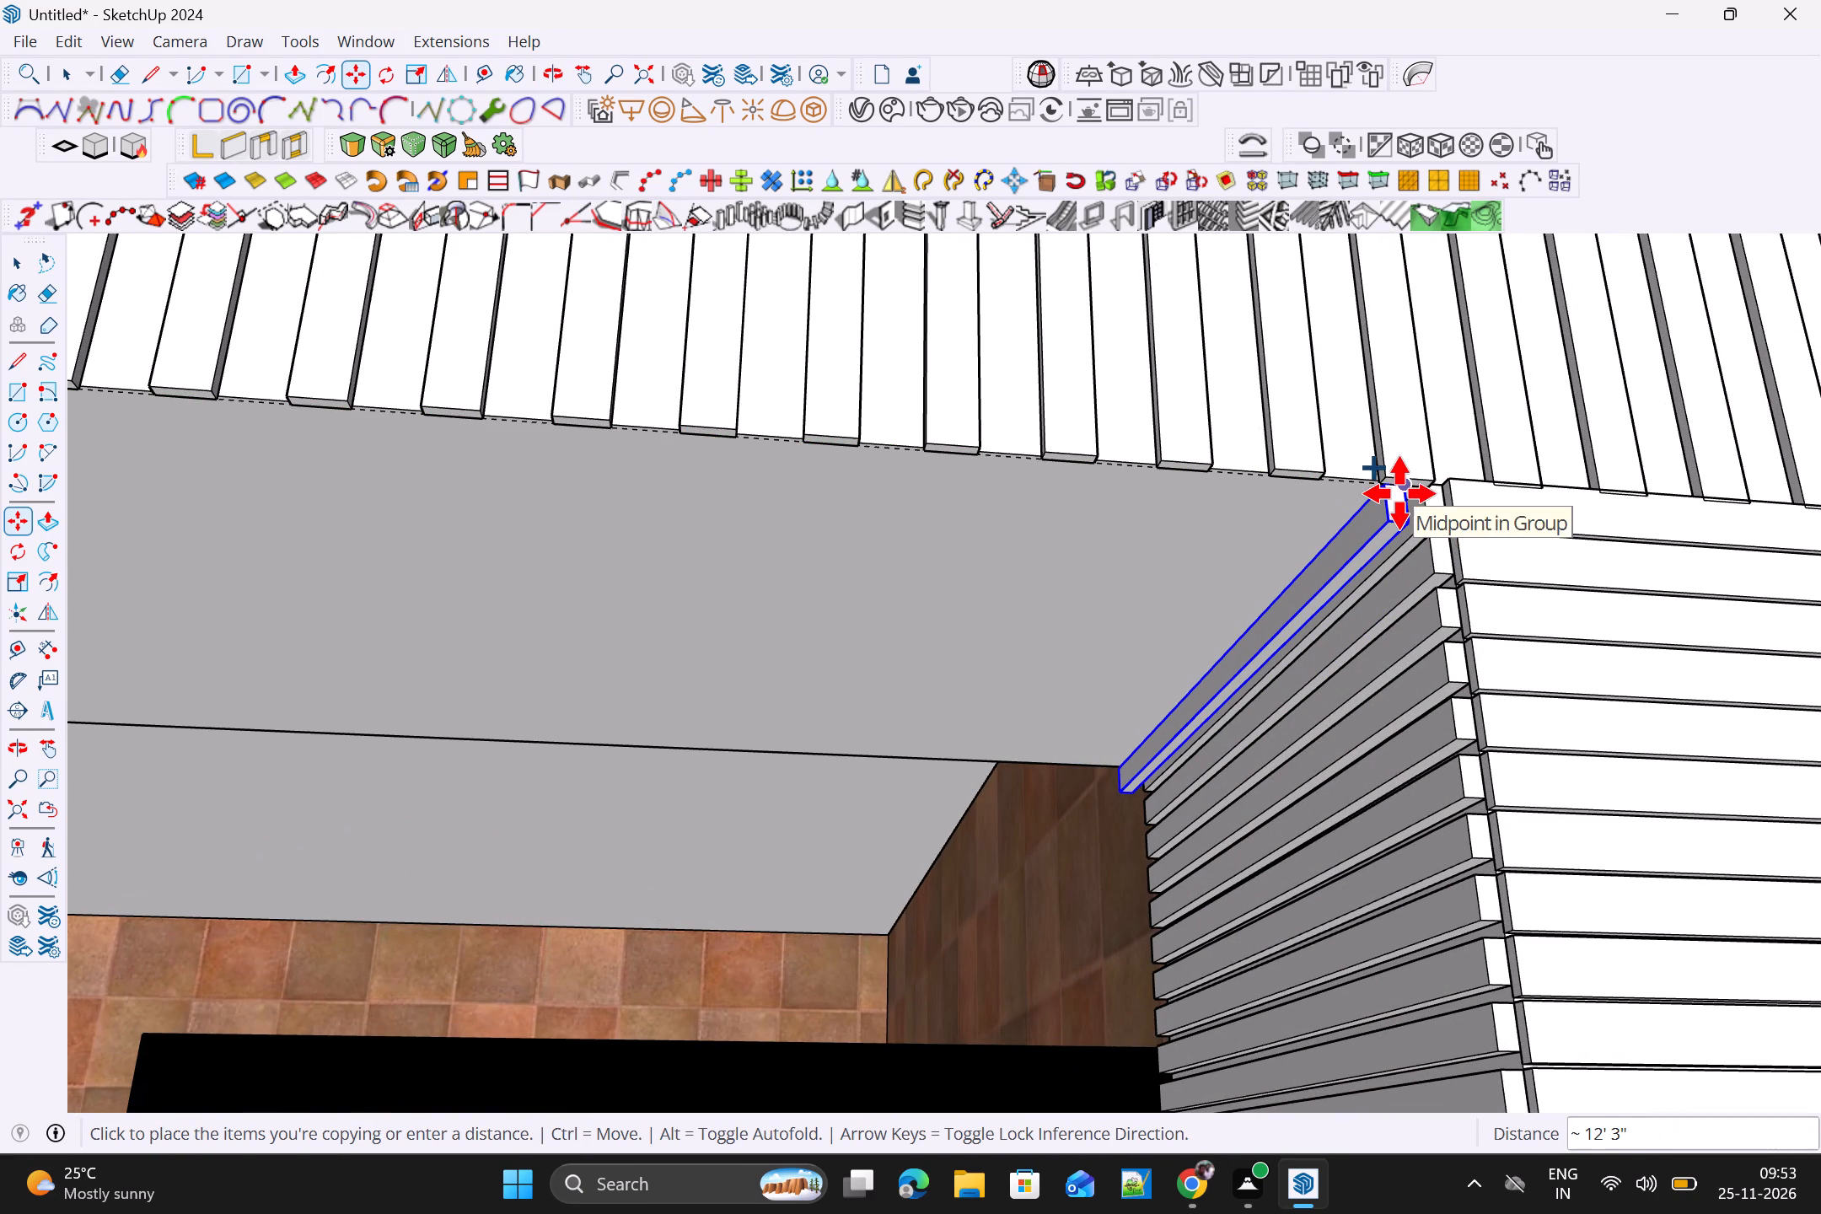
click(1399, 493)
Fill the underside of the top band with evenly spaced strip copies between the two end strips, dividing by 200.
scroll(1399, 493, down, 4)
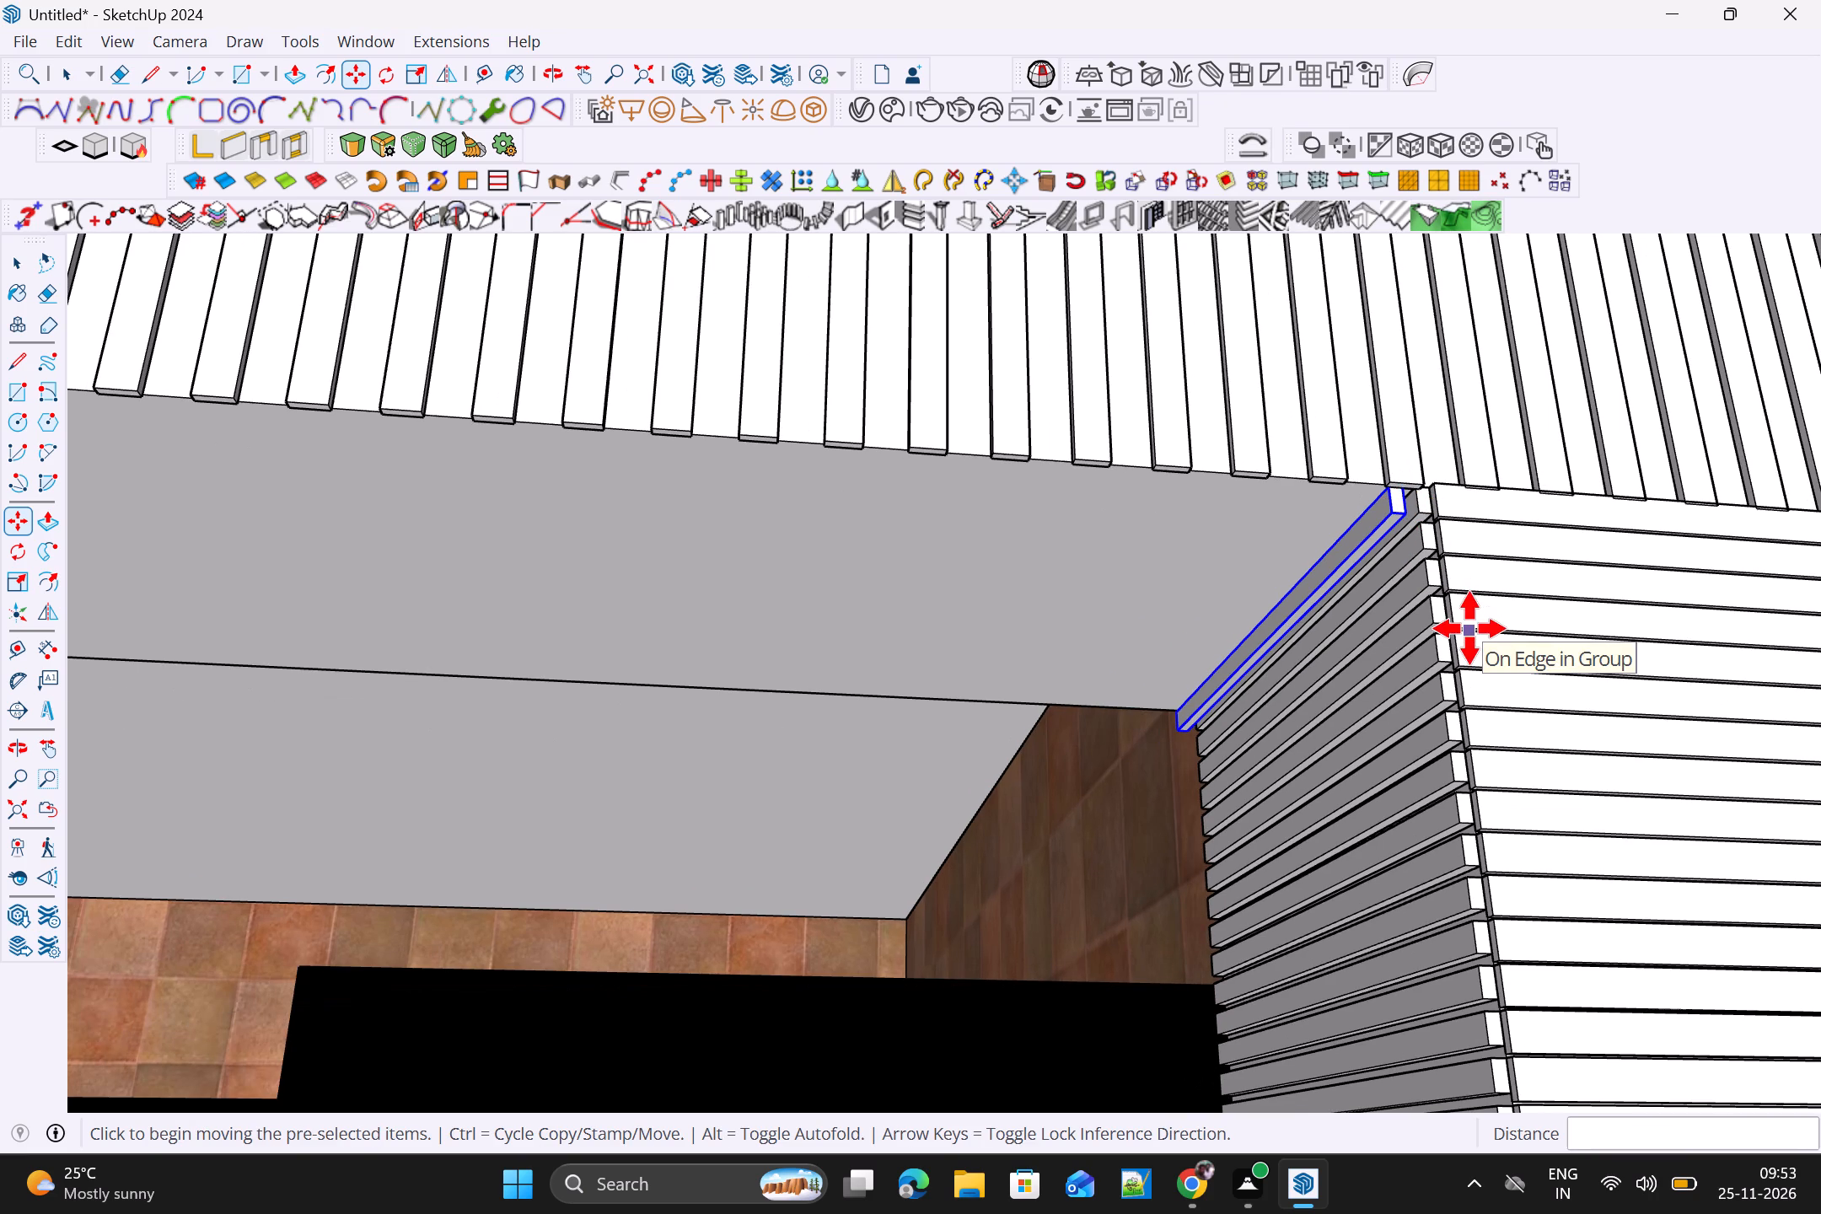
text(200/)
key(Return)
scroll(1464, 634, down, 4)
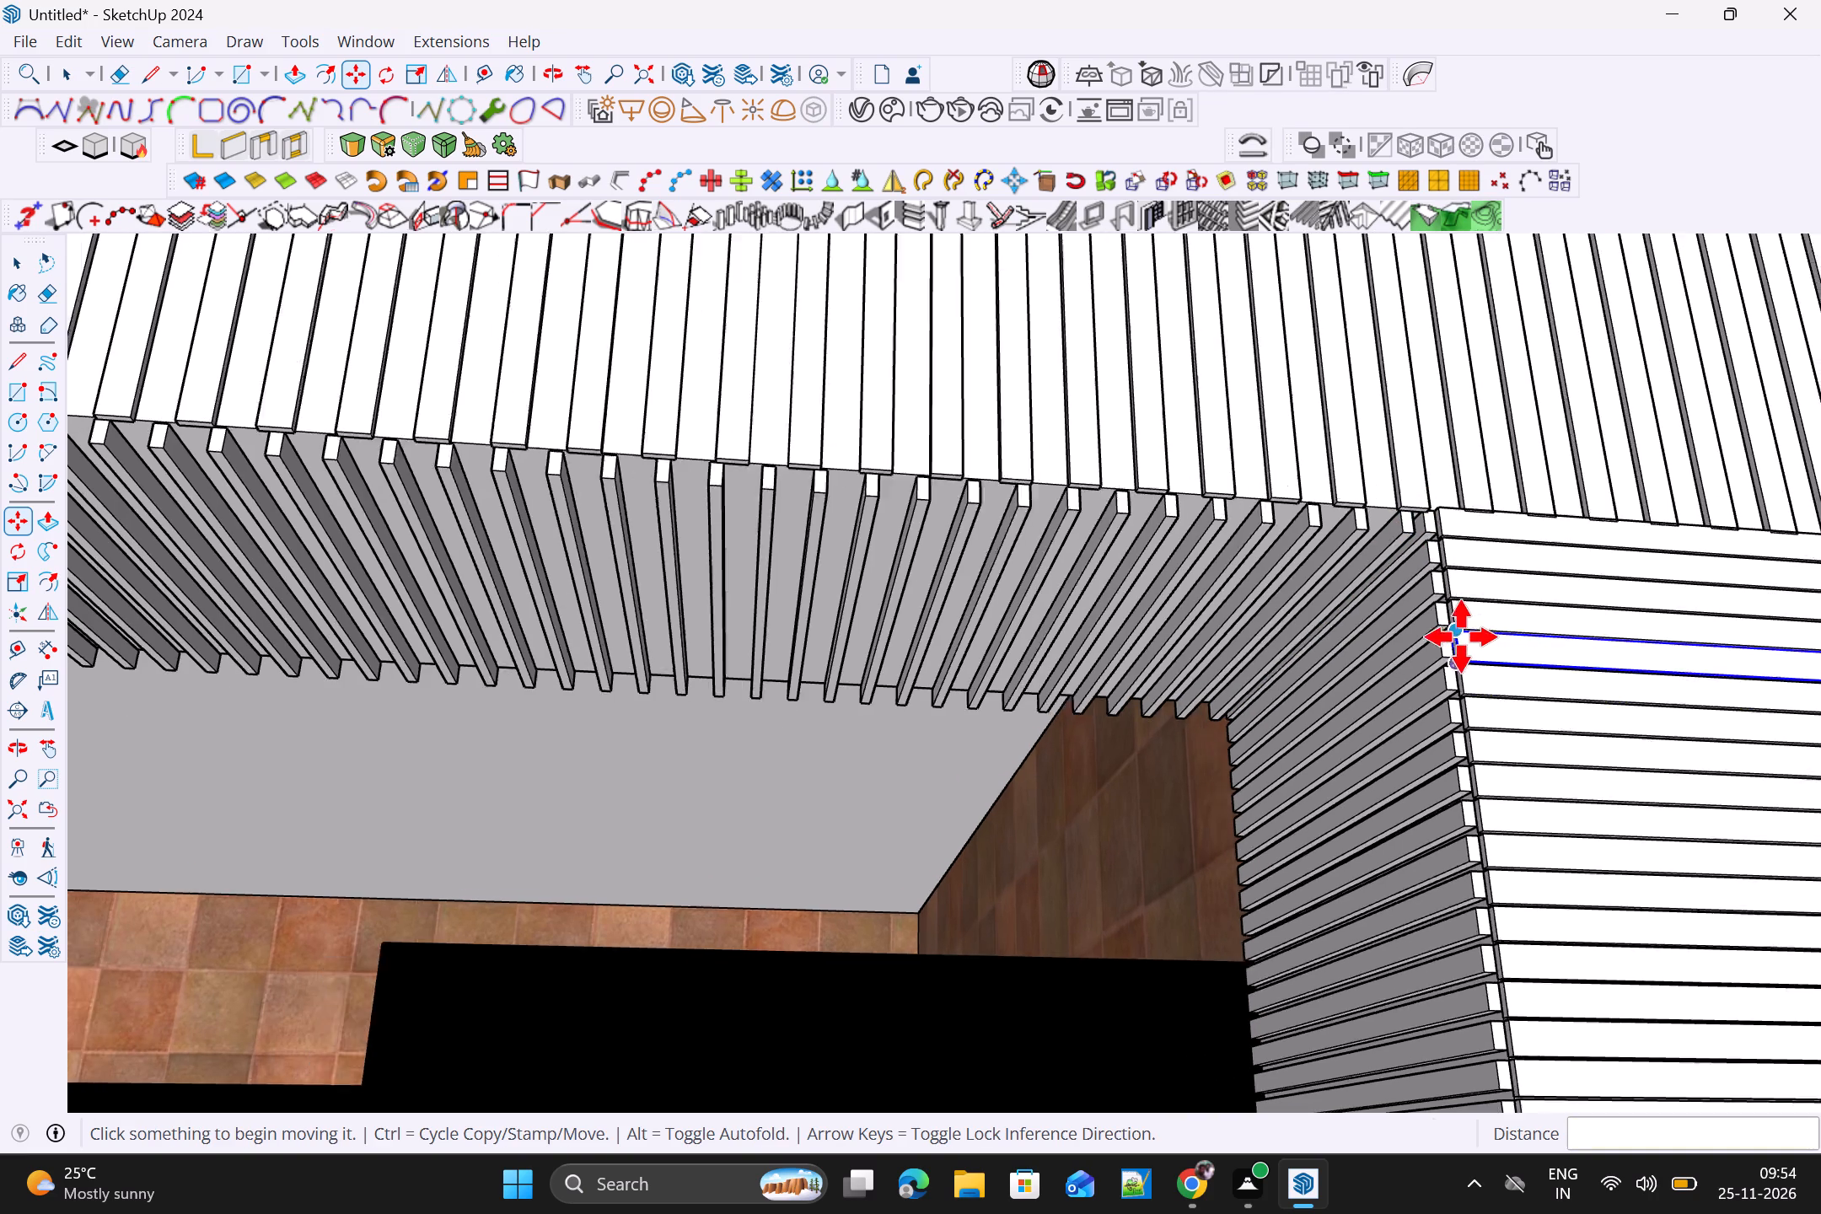
scroll(1461, 637, down, 11)
scroll(1433, 659, down, 15)
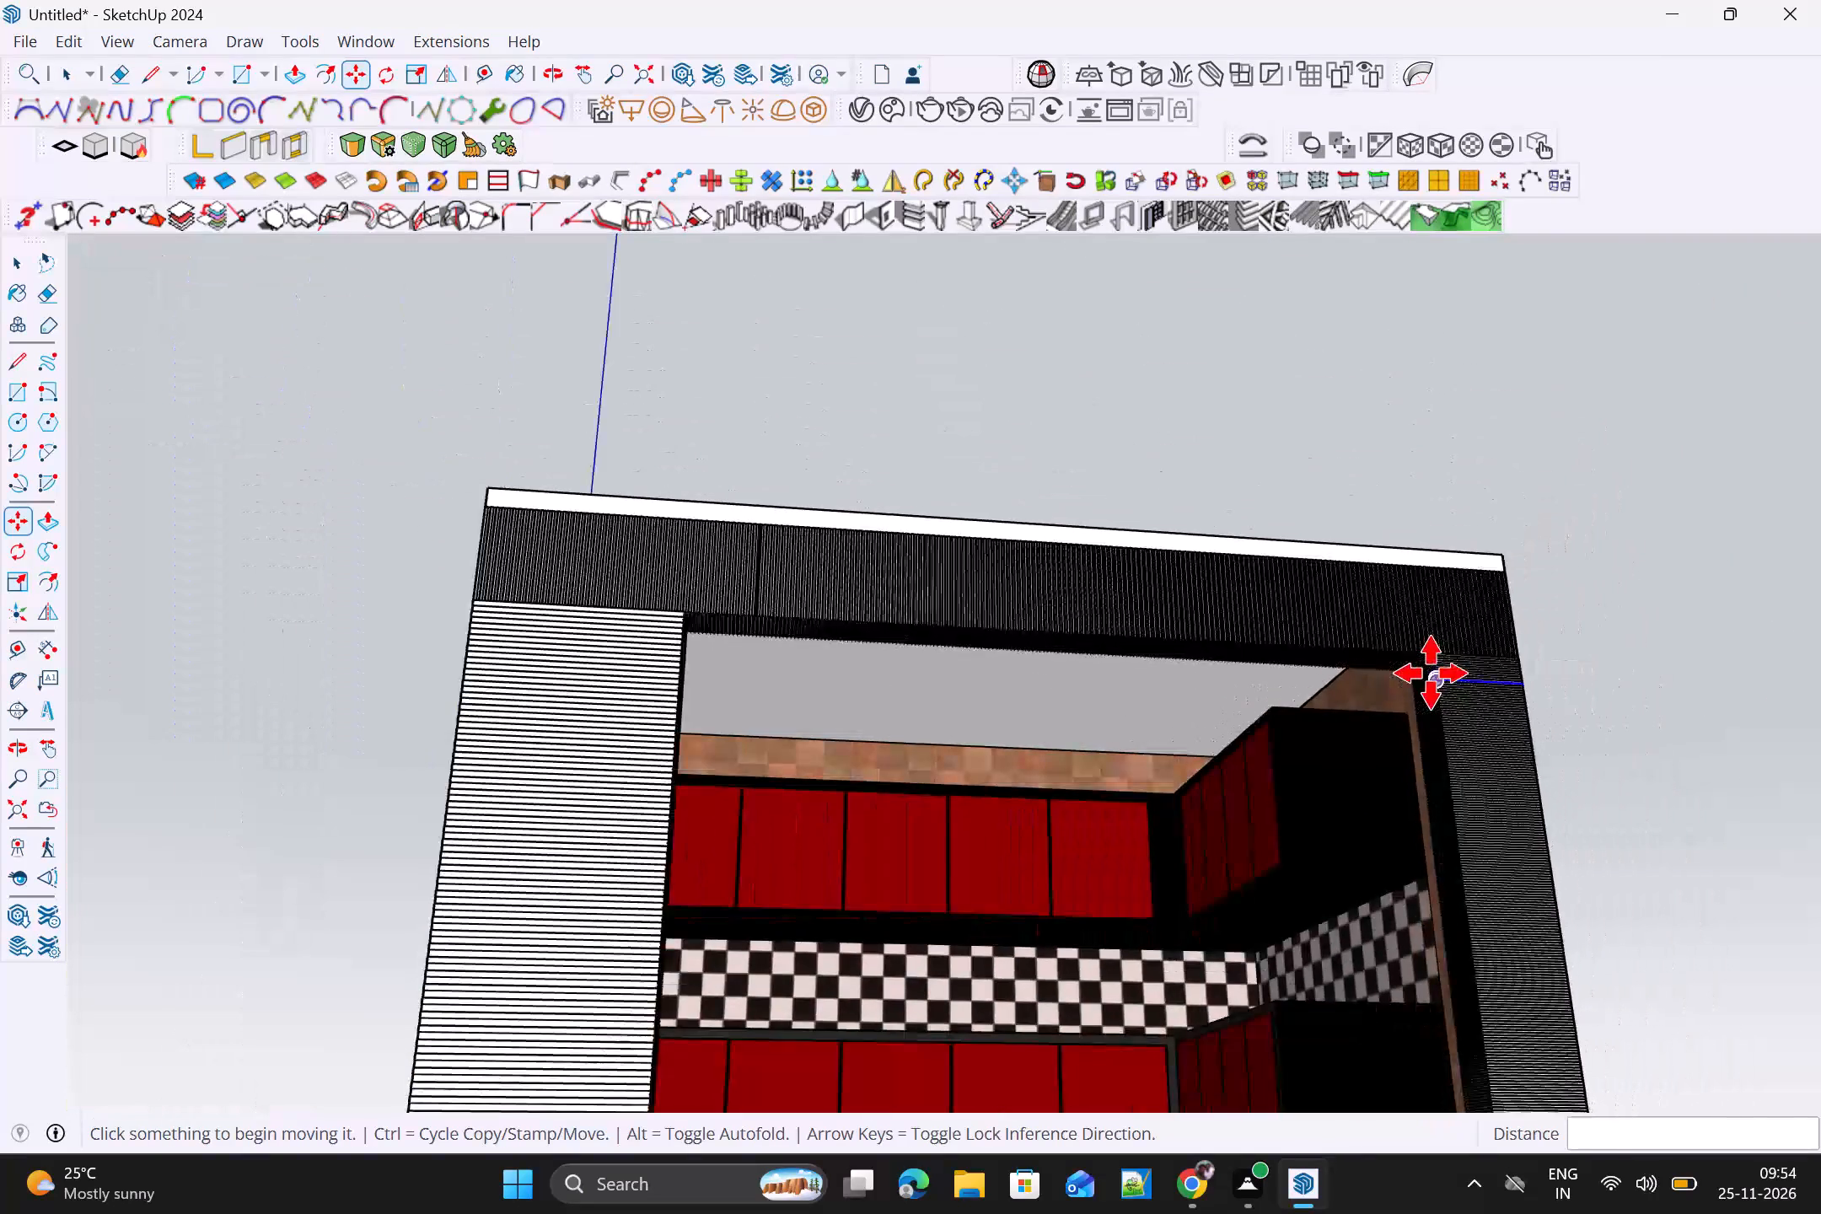
scroll(1431, 673, down, 3)
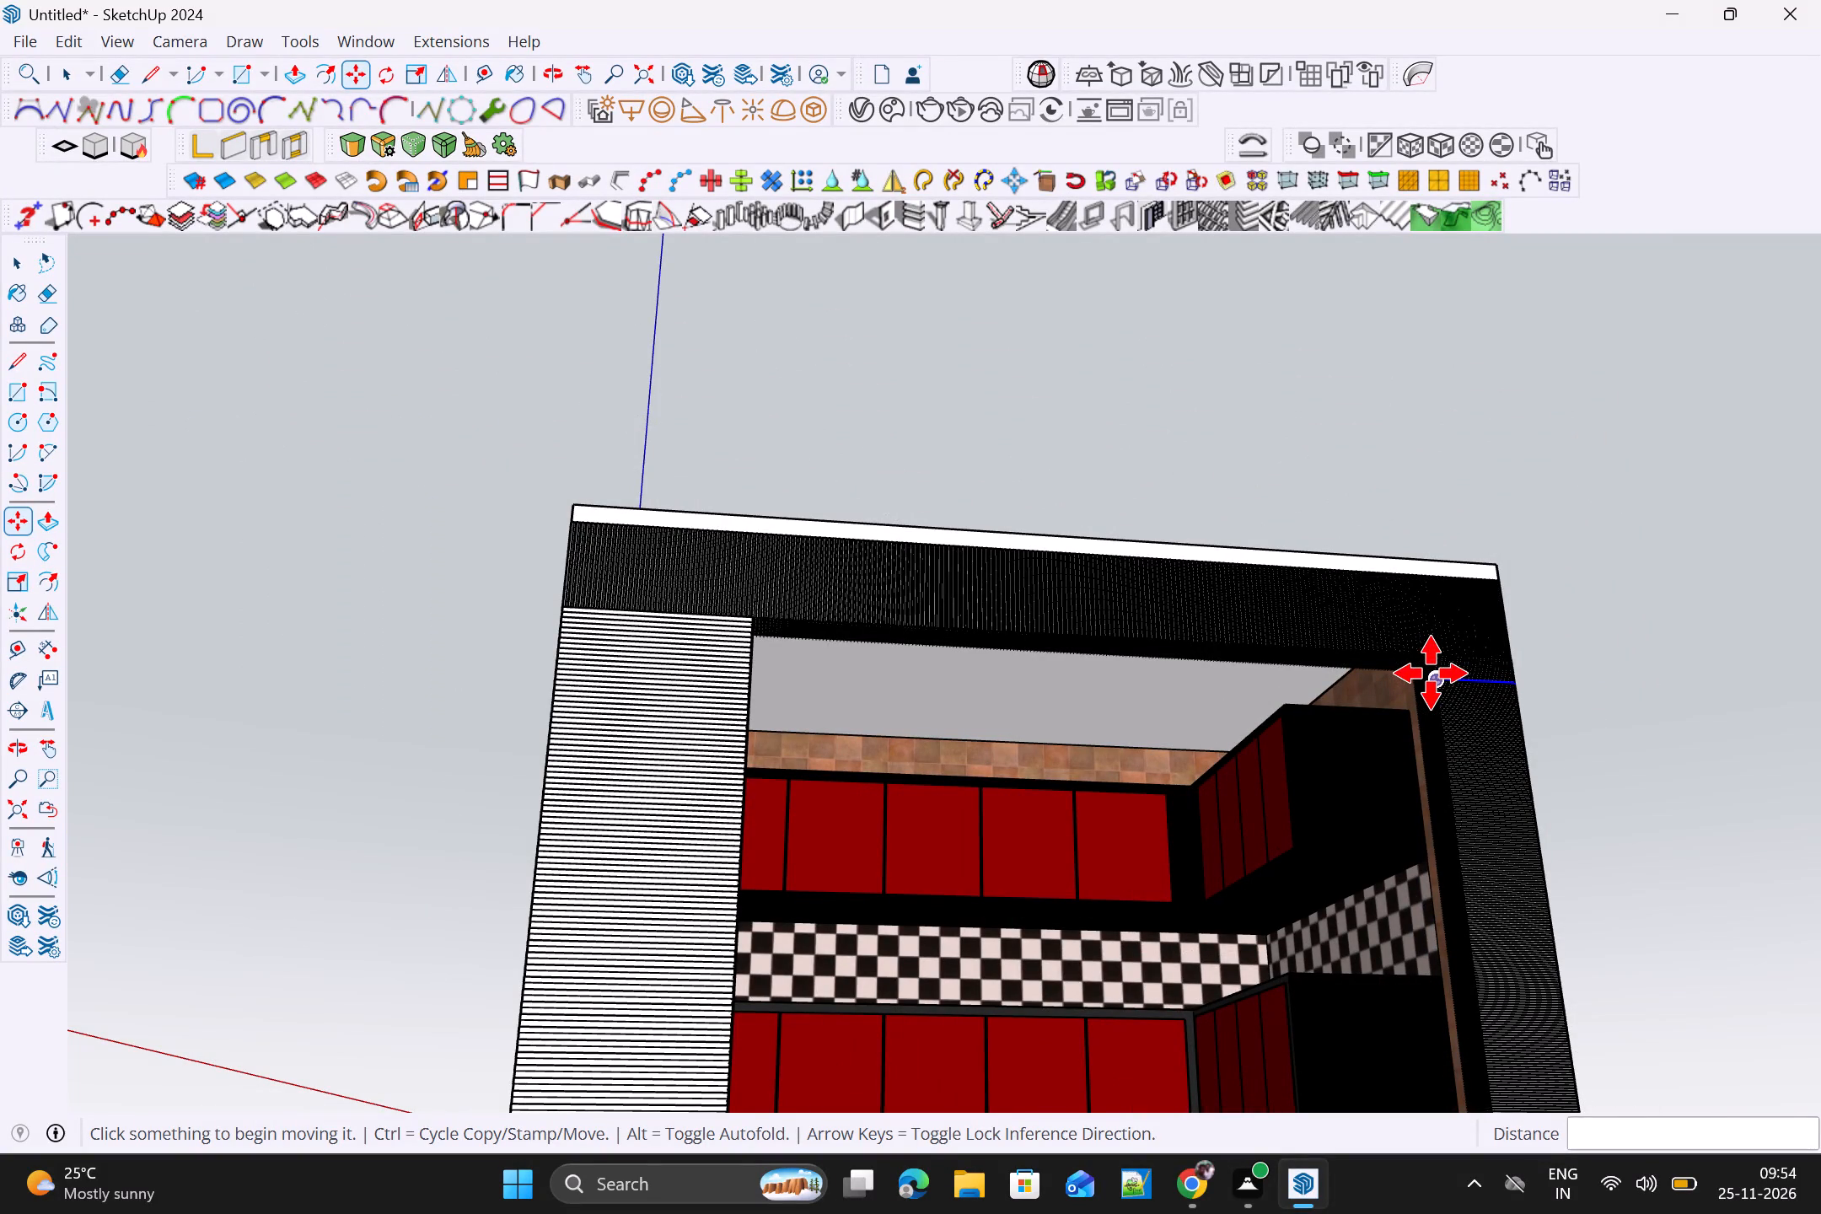
key(space)
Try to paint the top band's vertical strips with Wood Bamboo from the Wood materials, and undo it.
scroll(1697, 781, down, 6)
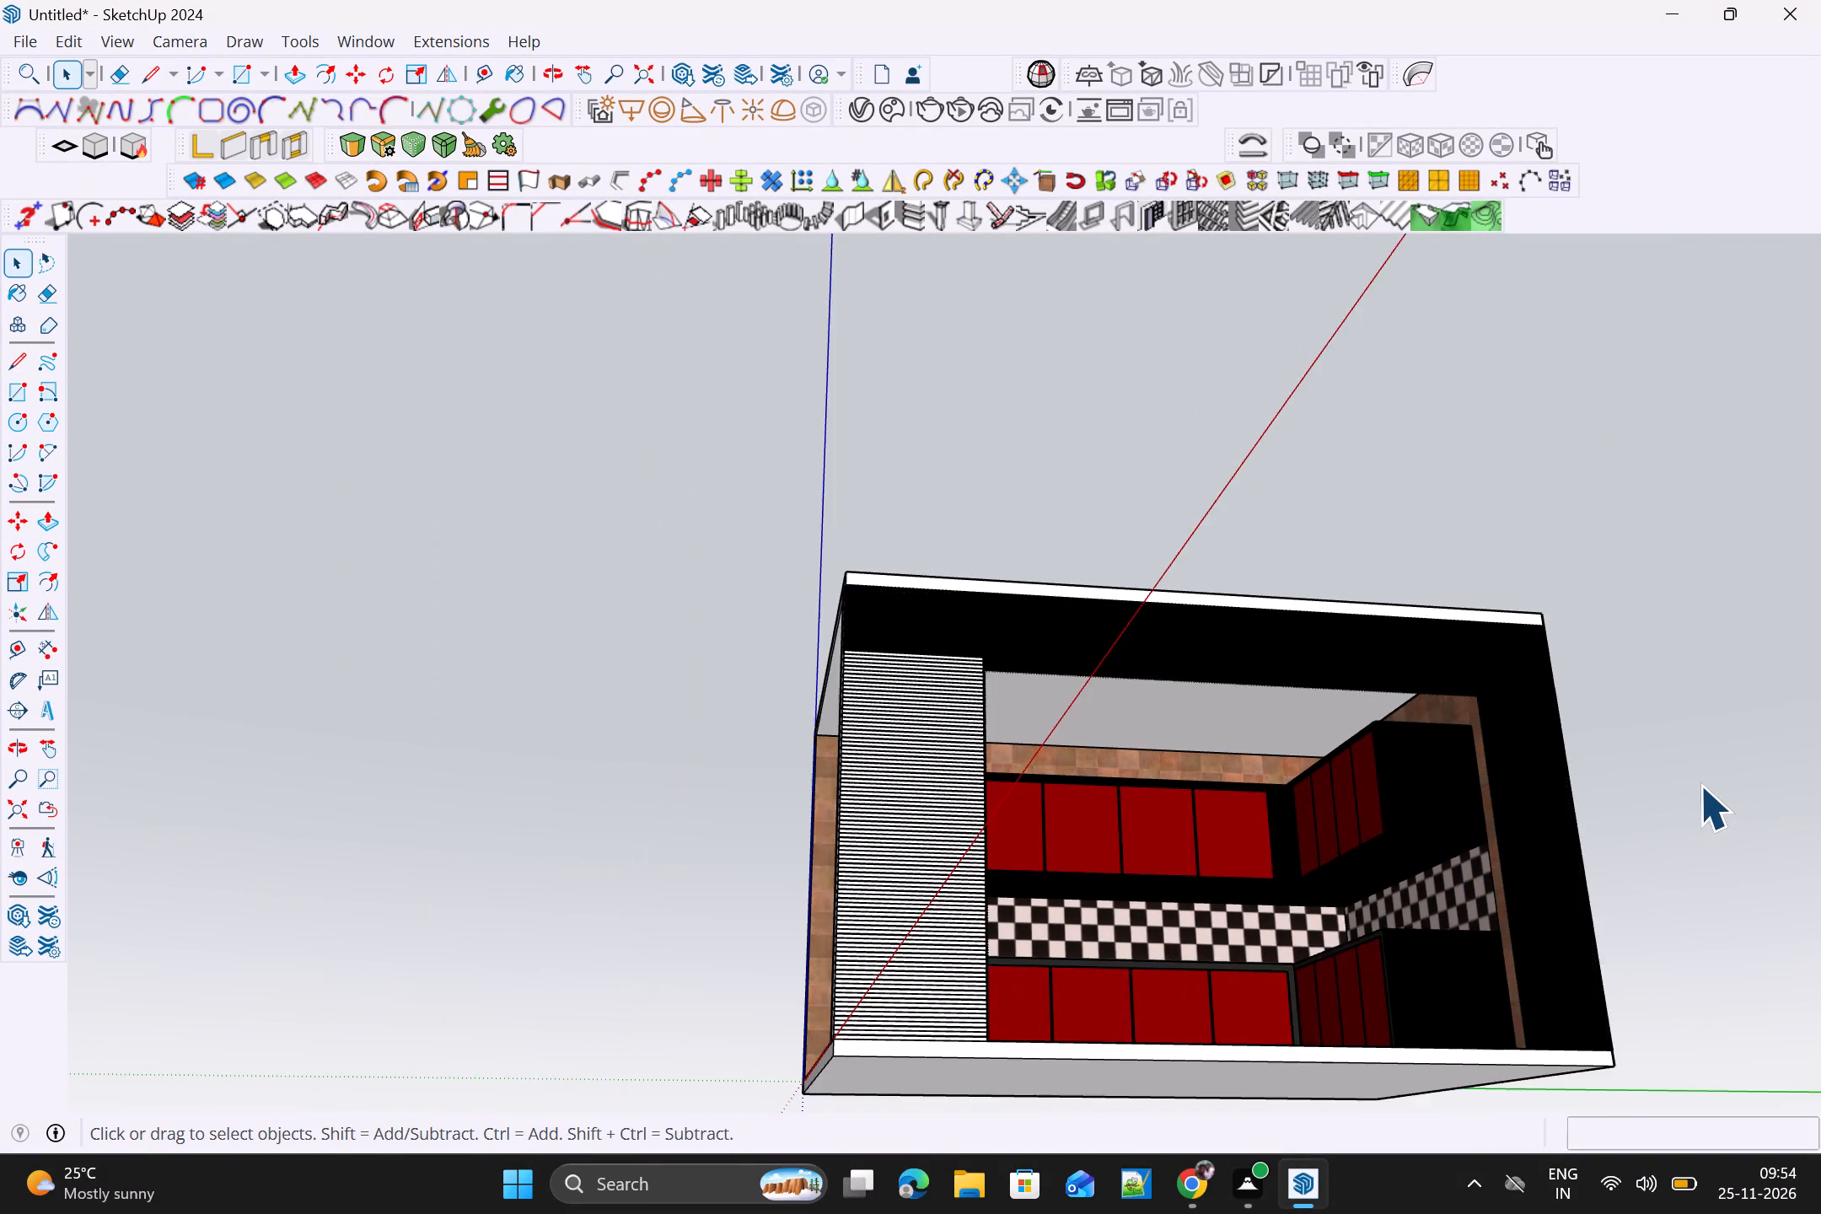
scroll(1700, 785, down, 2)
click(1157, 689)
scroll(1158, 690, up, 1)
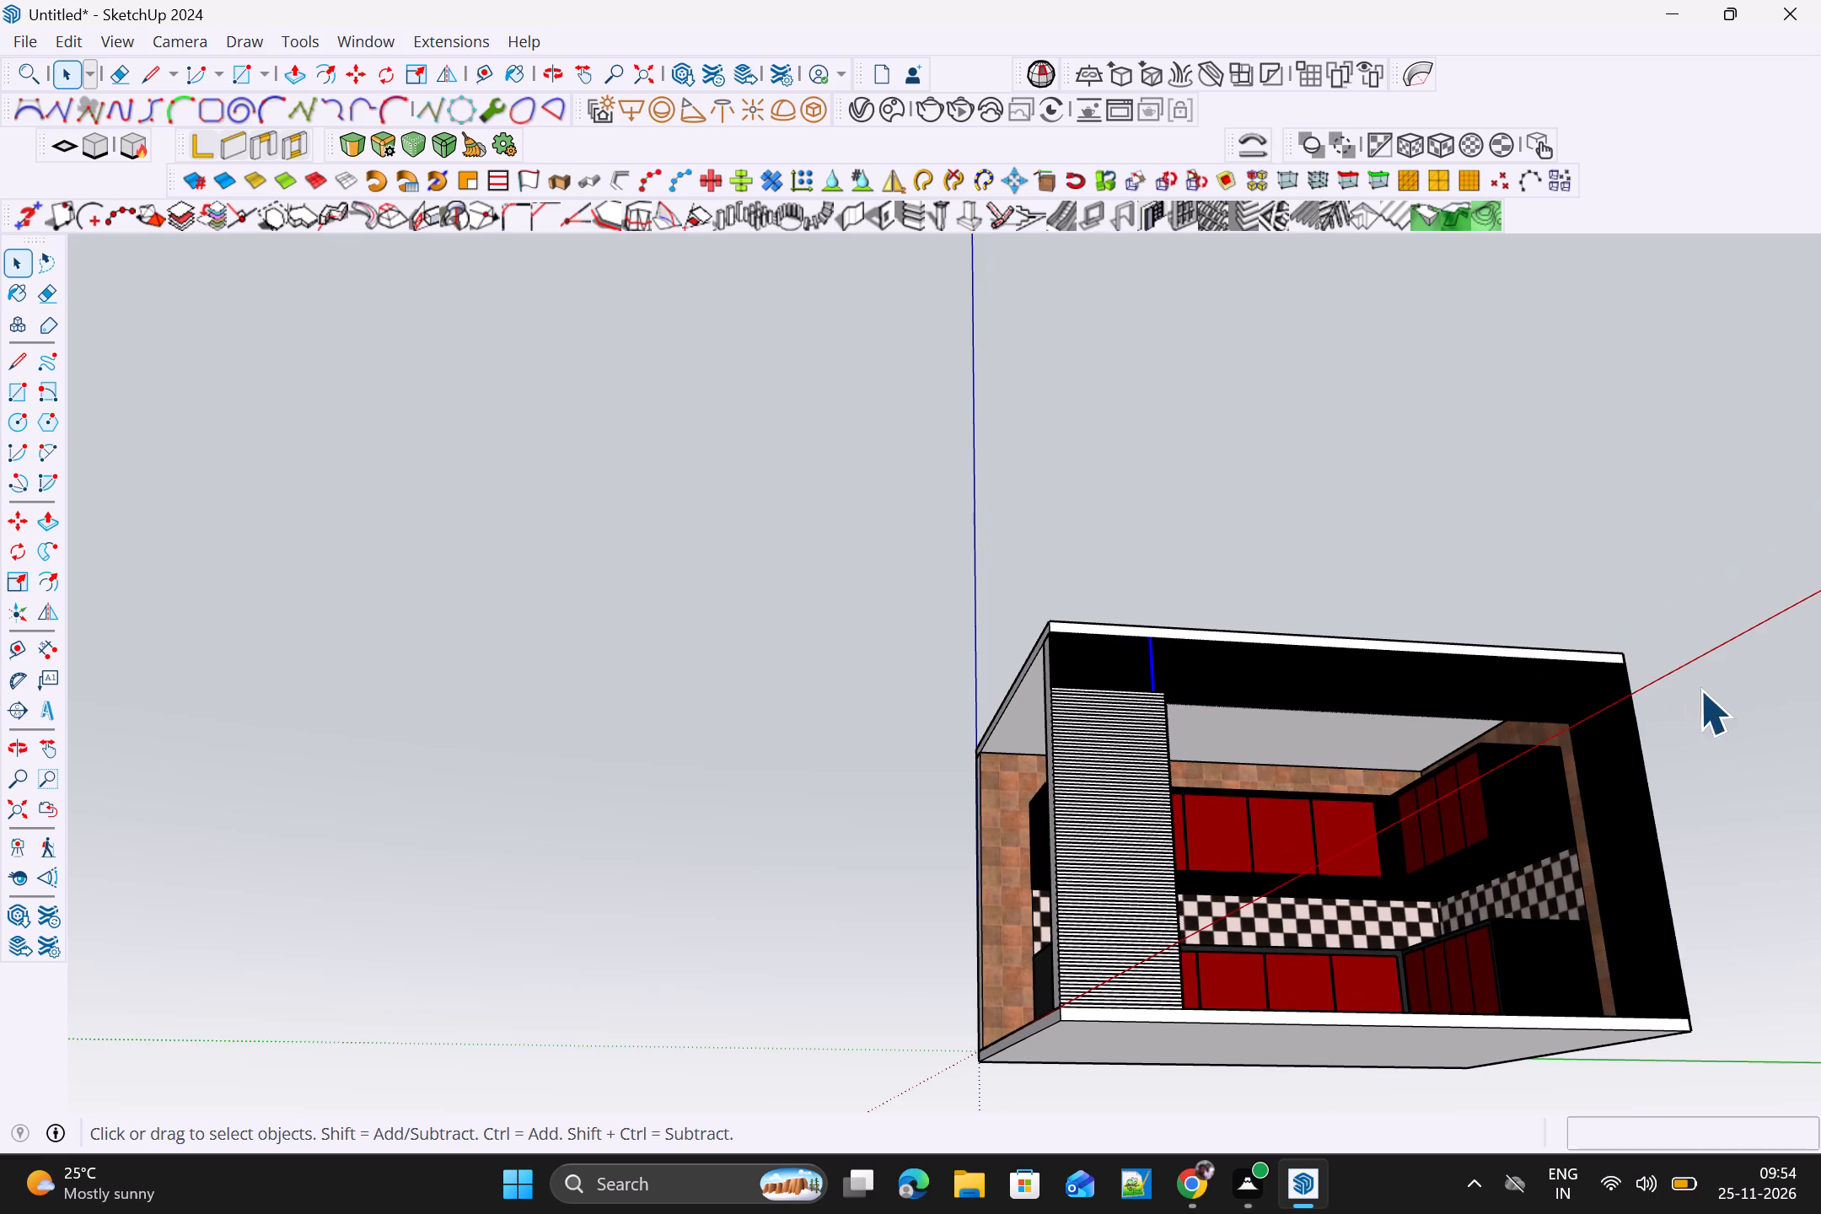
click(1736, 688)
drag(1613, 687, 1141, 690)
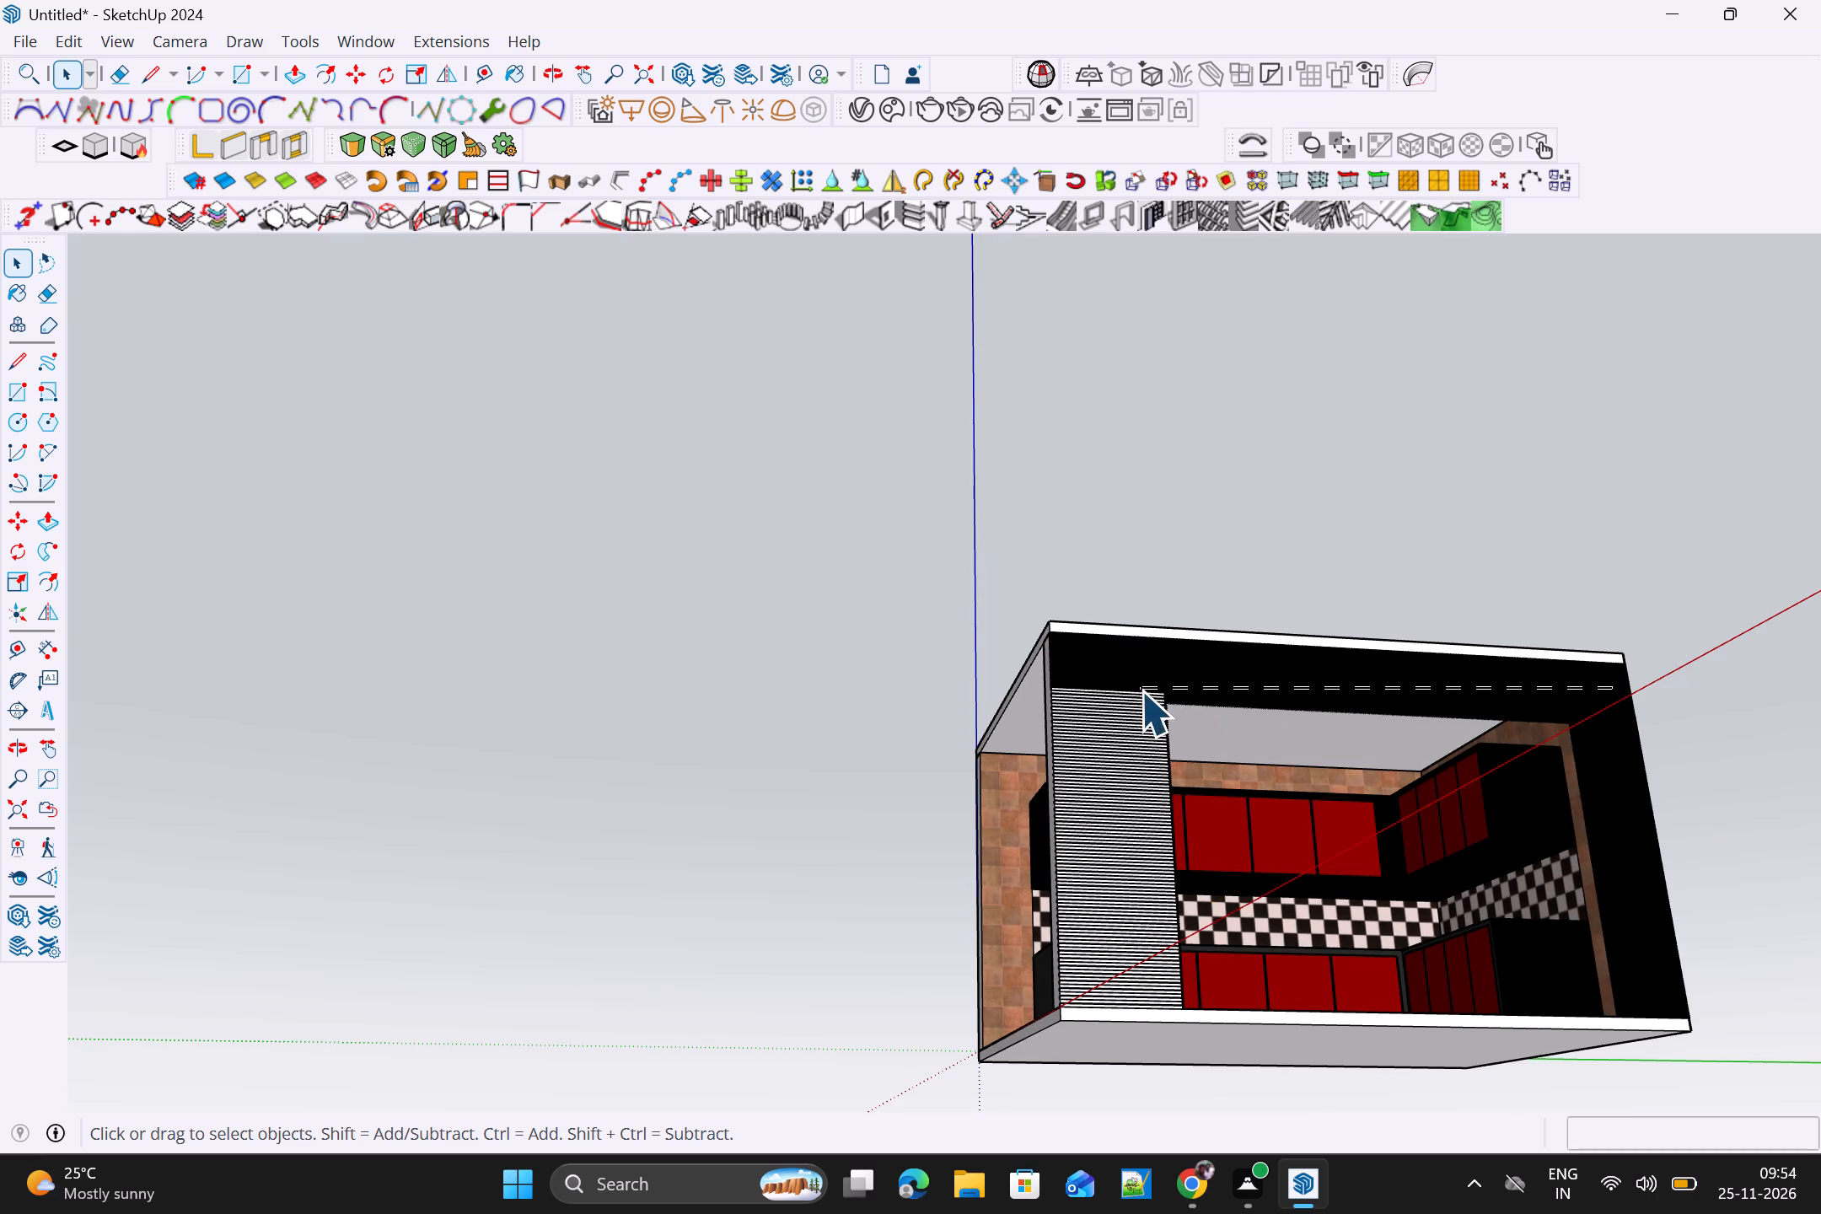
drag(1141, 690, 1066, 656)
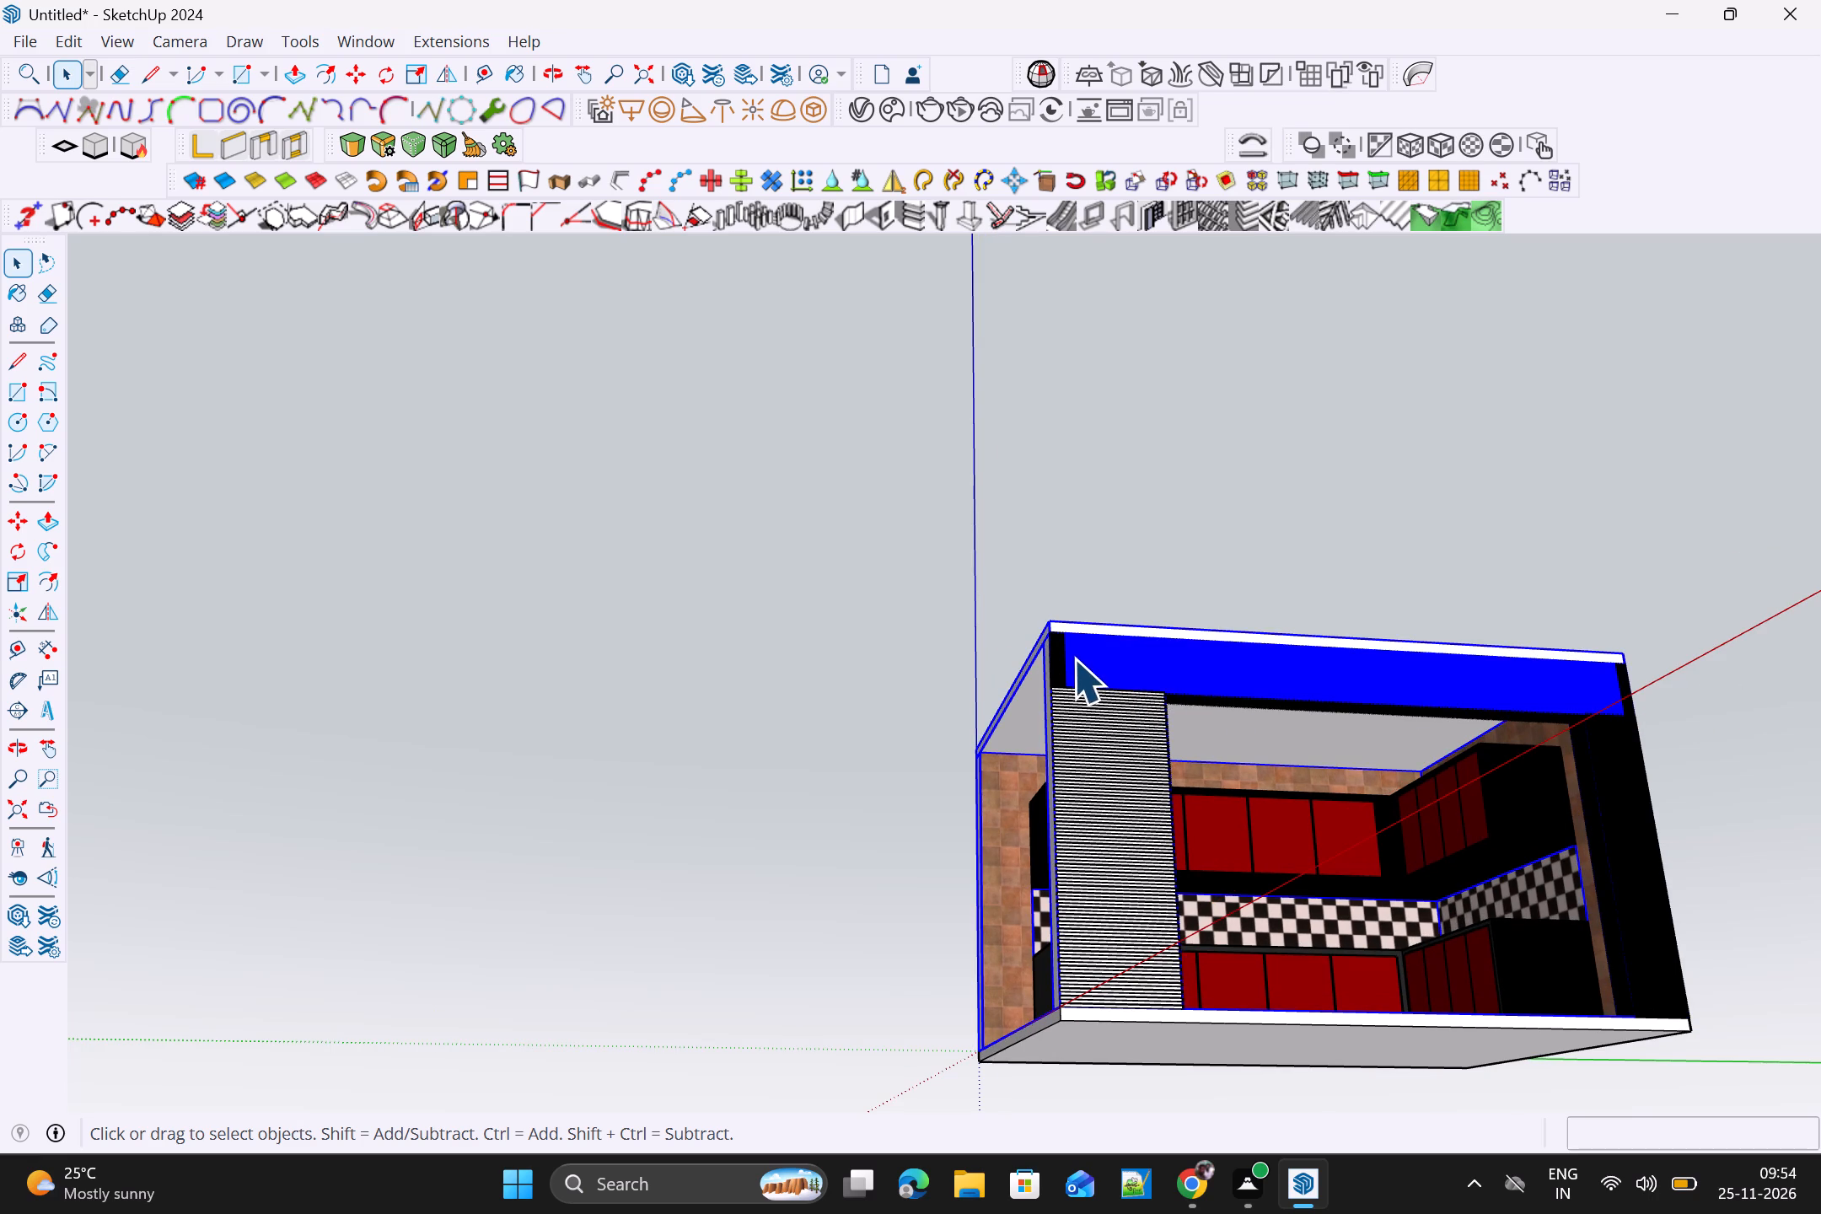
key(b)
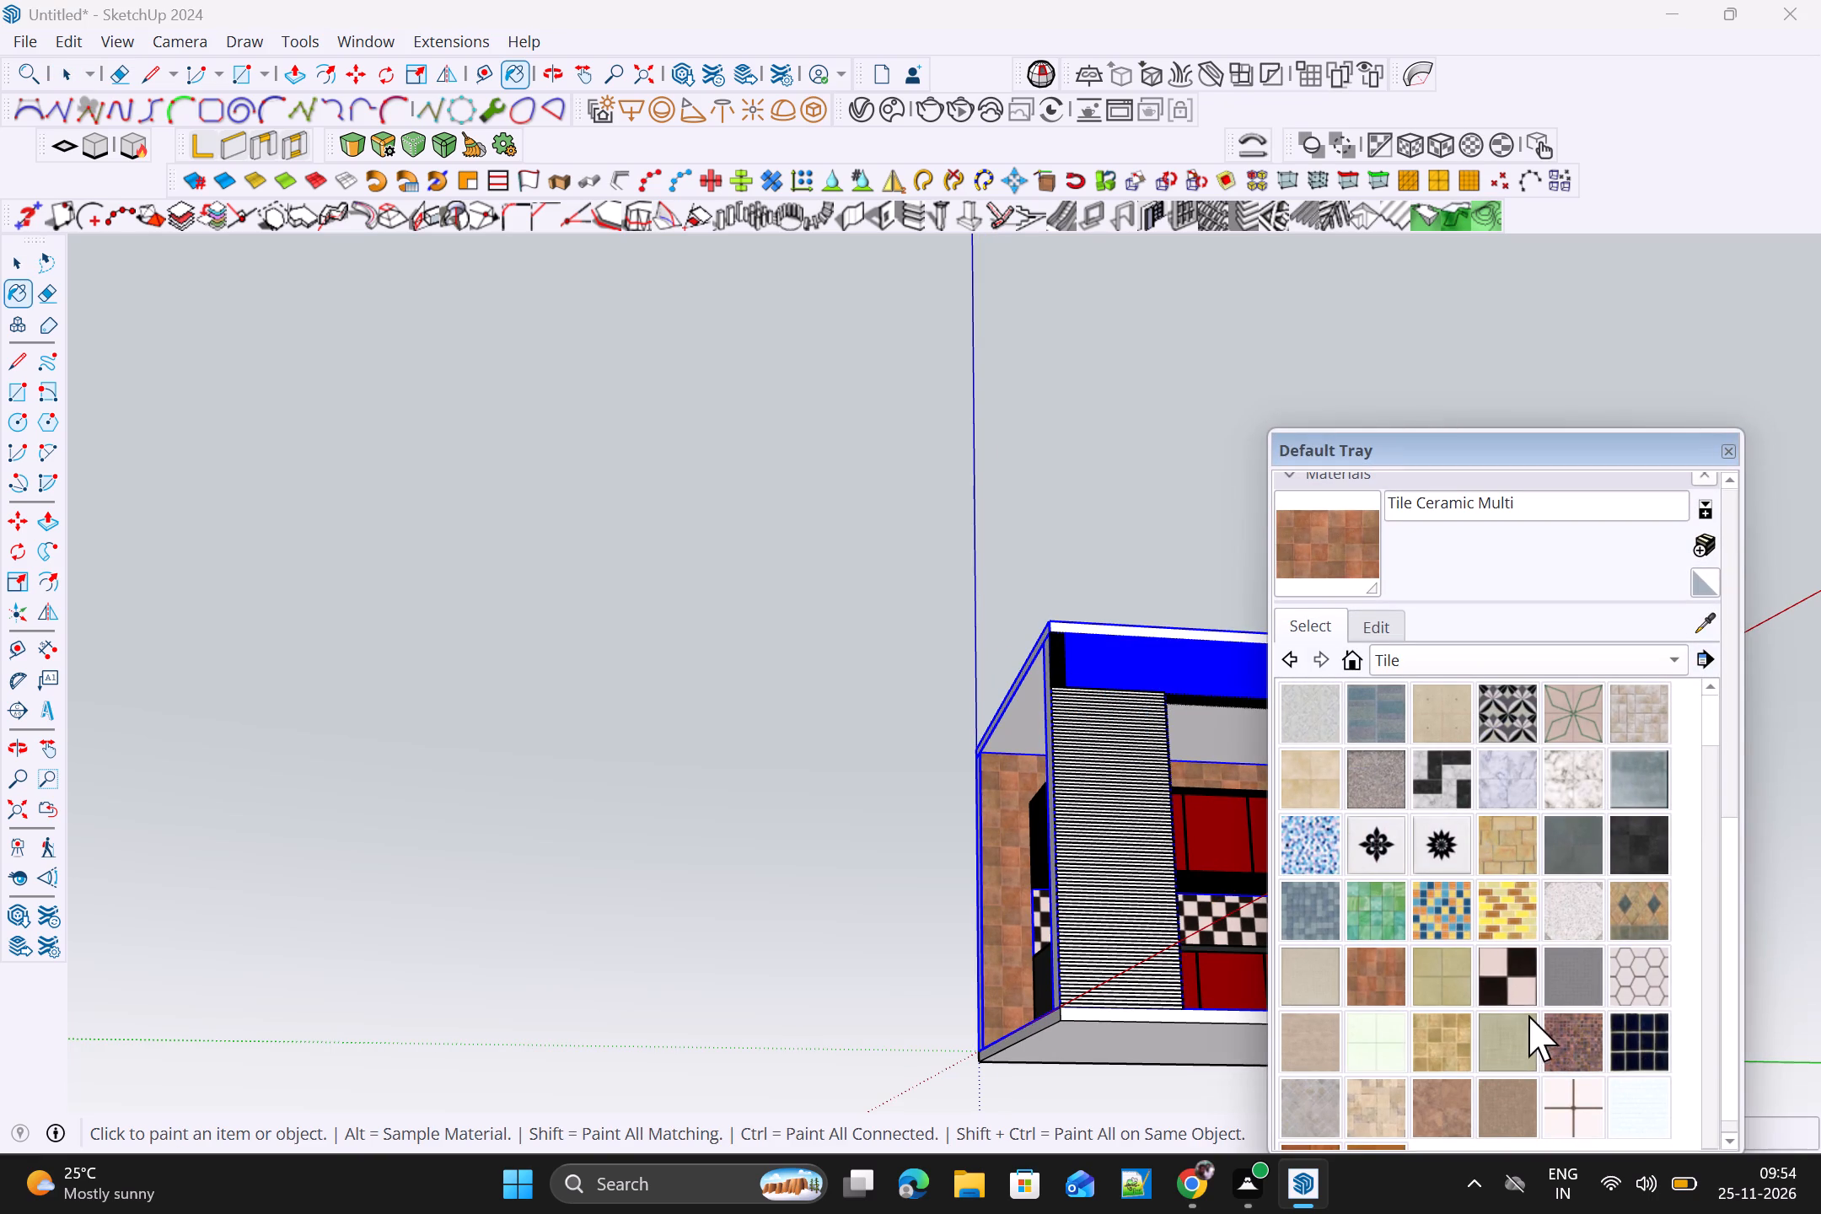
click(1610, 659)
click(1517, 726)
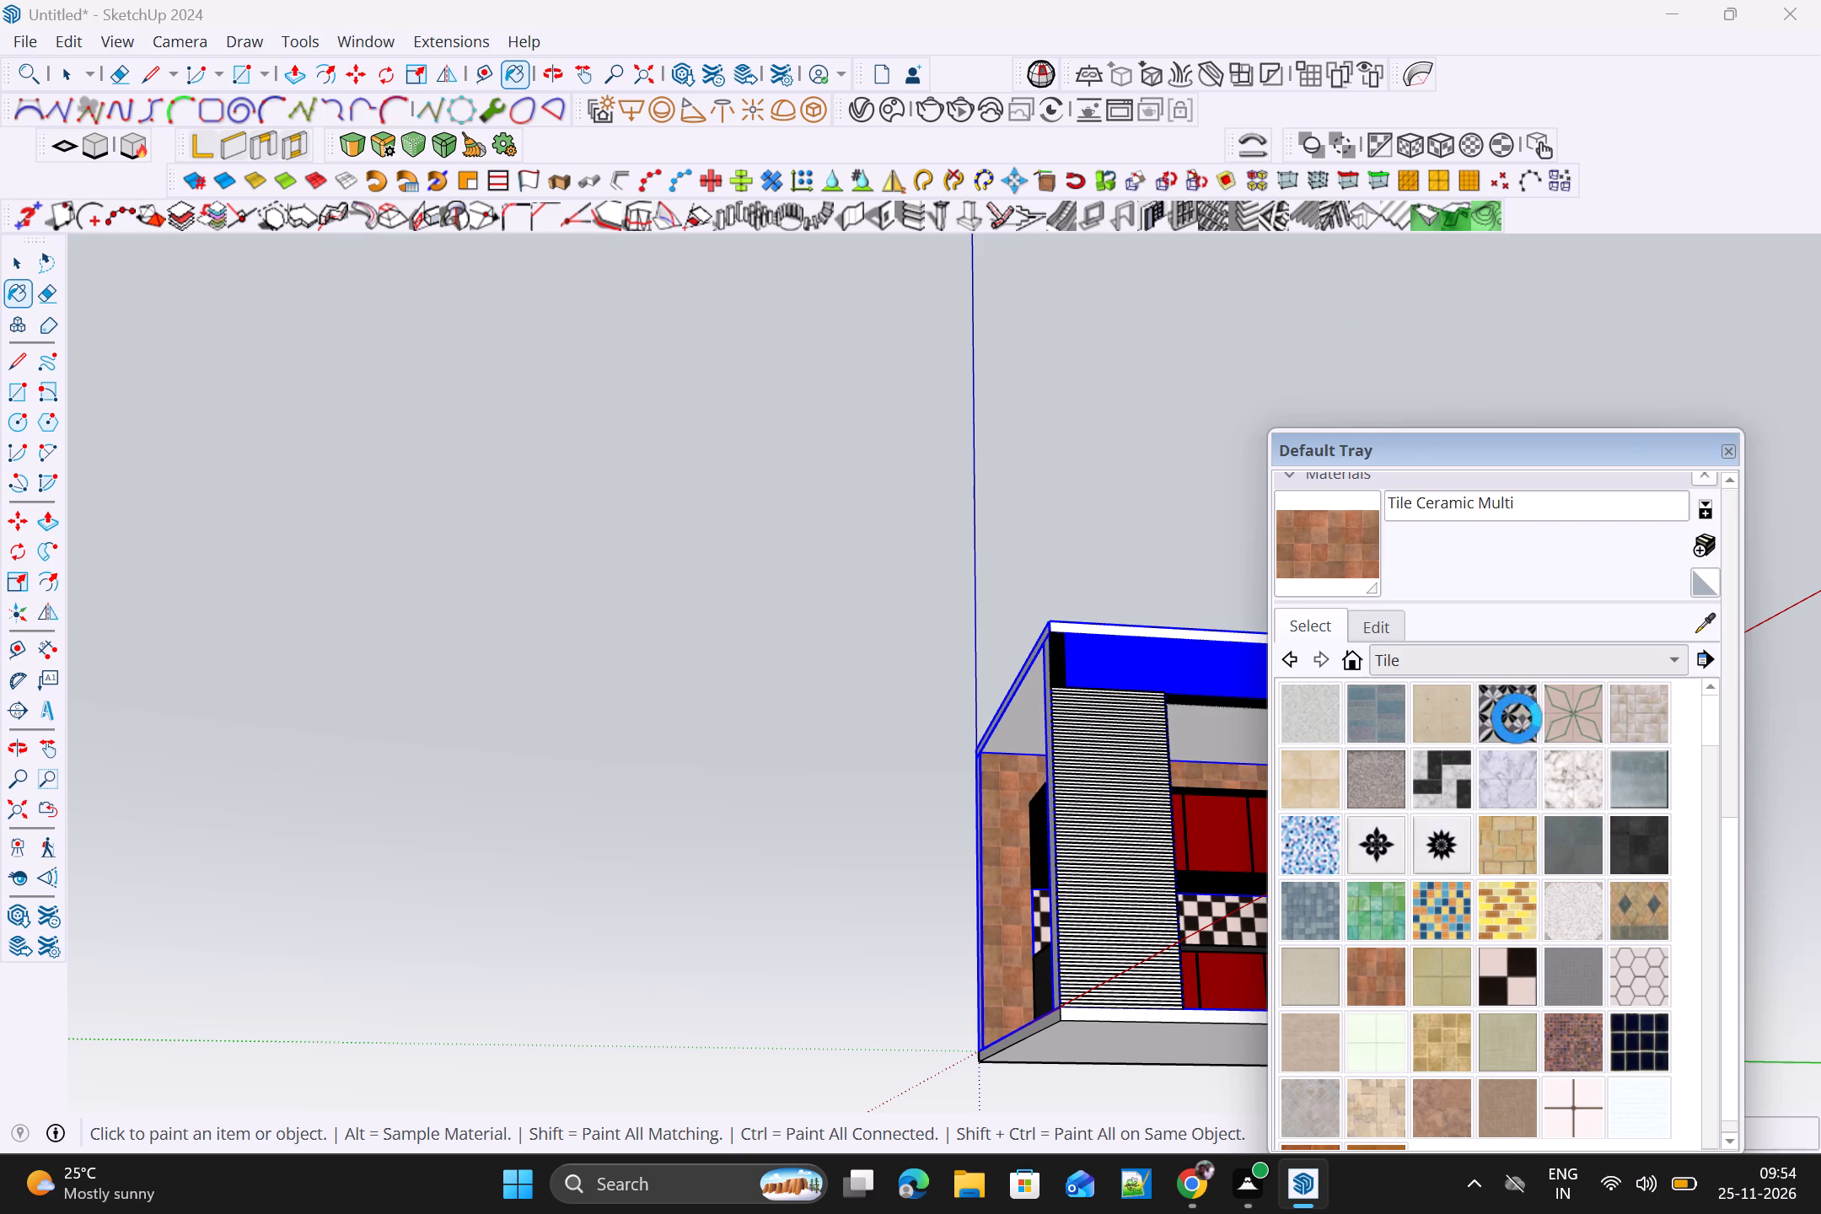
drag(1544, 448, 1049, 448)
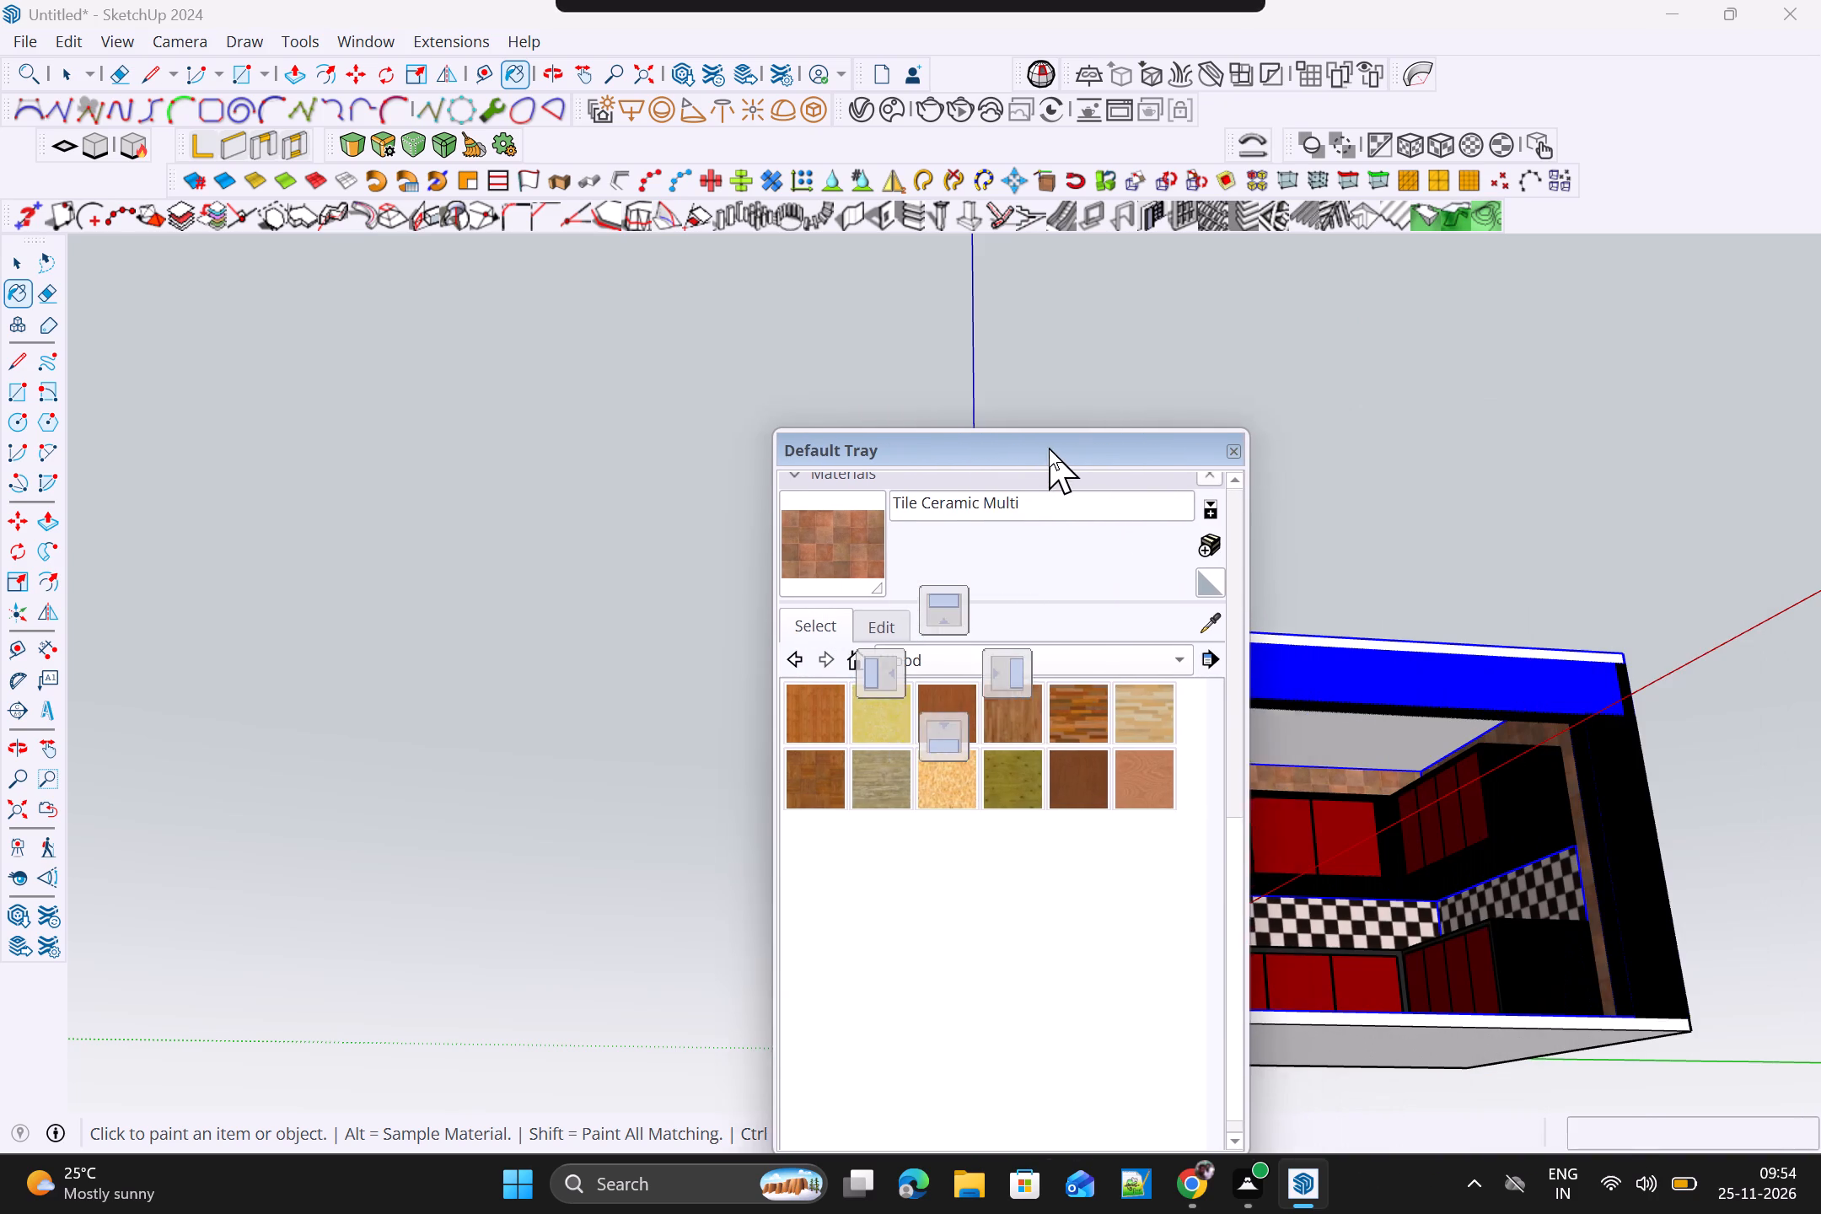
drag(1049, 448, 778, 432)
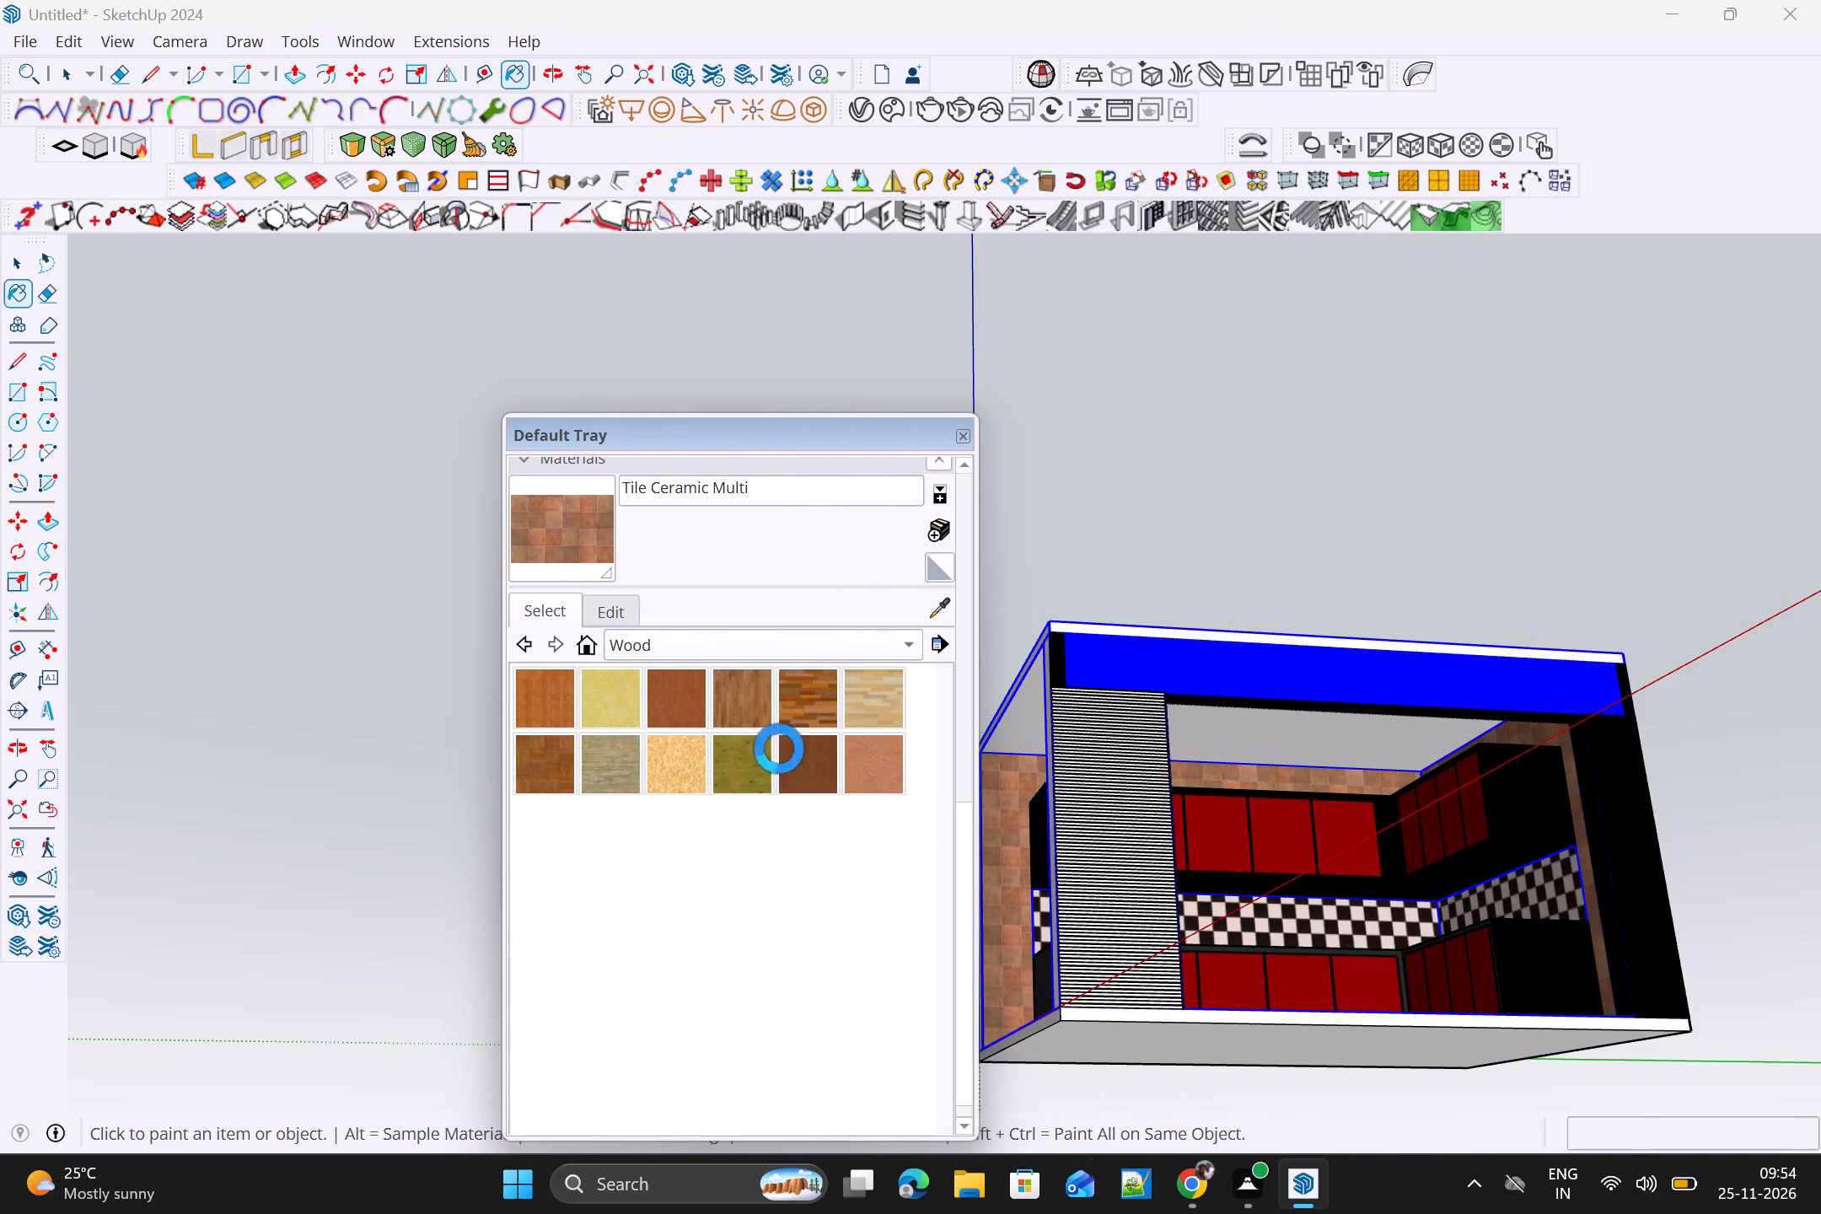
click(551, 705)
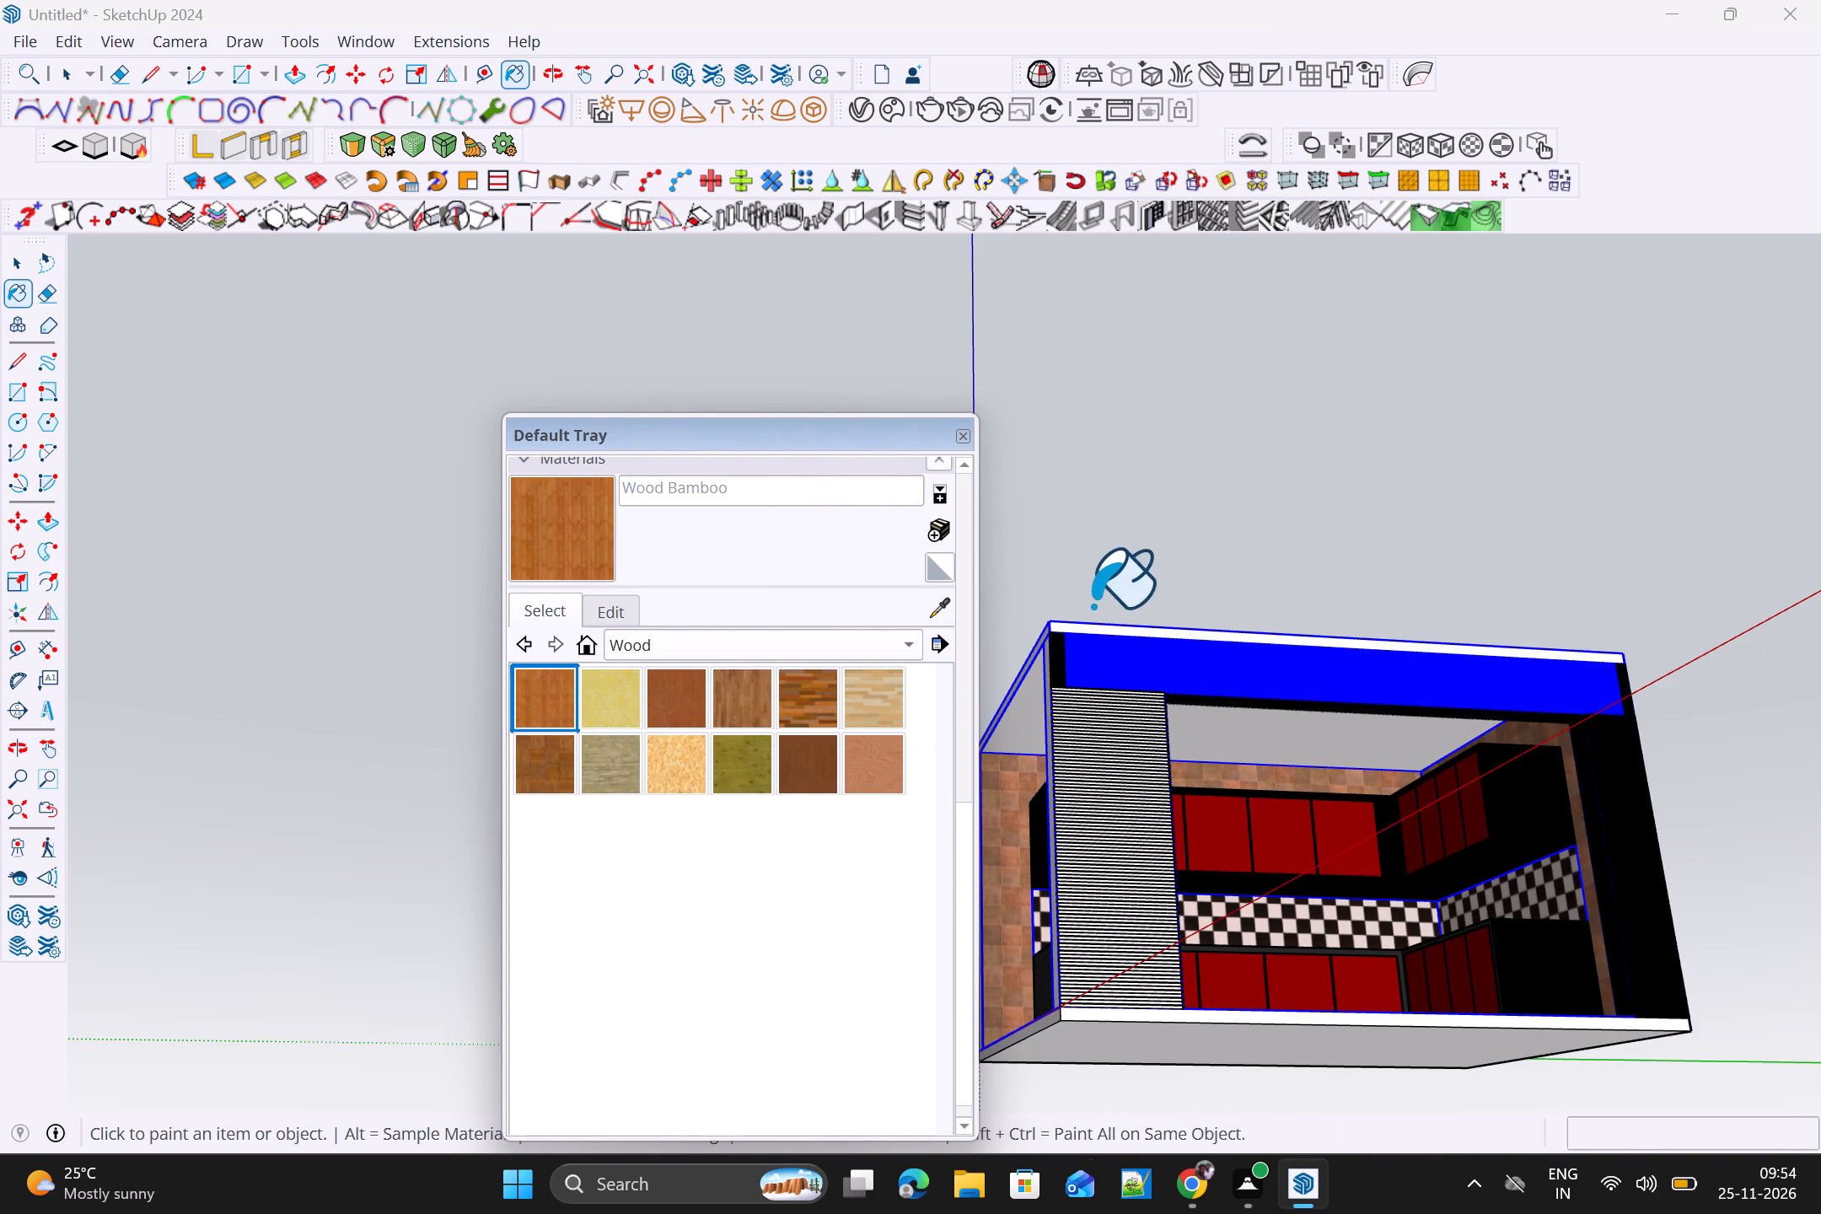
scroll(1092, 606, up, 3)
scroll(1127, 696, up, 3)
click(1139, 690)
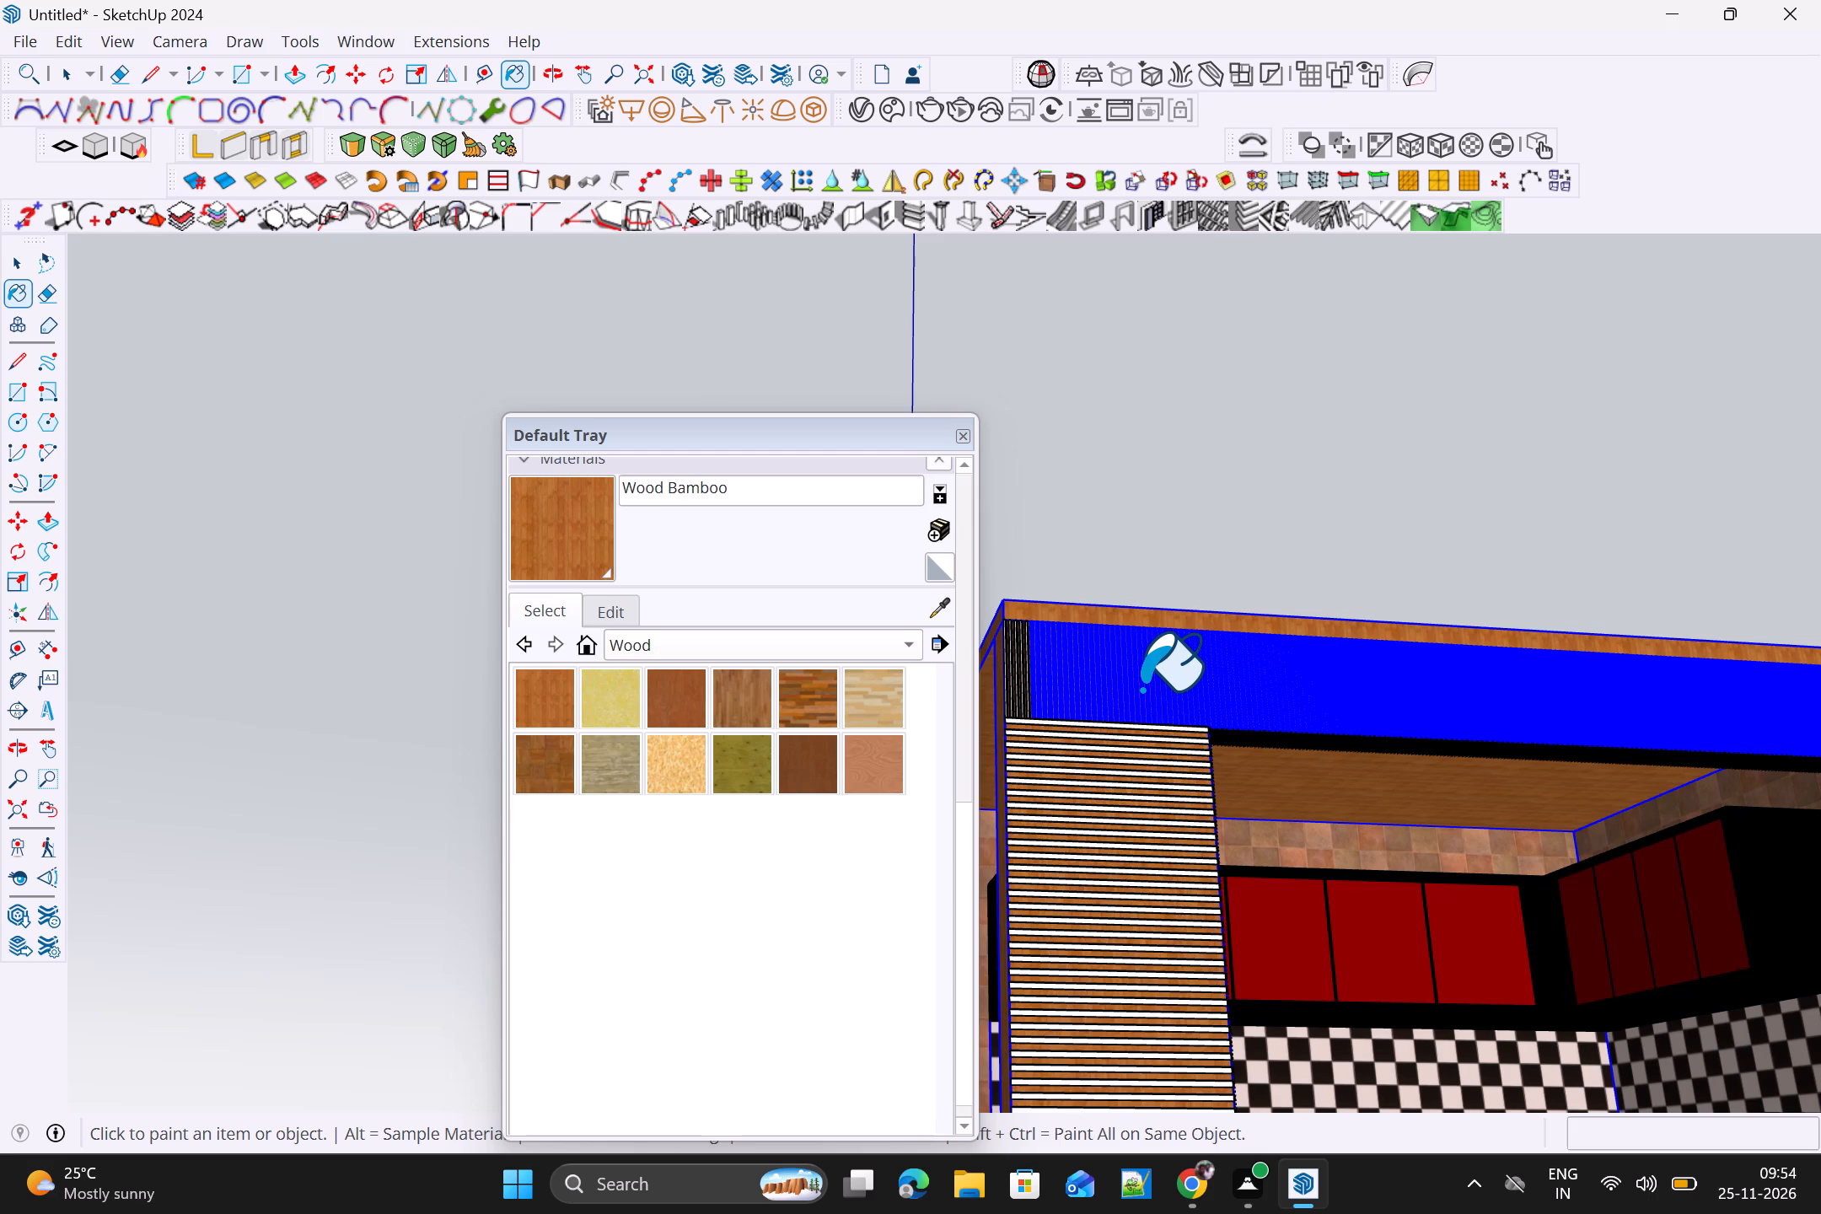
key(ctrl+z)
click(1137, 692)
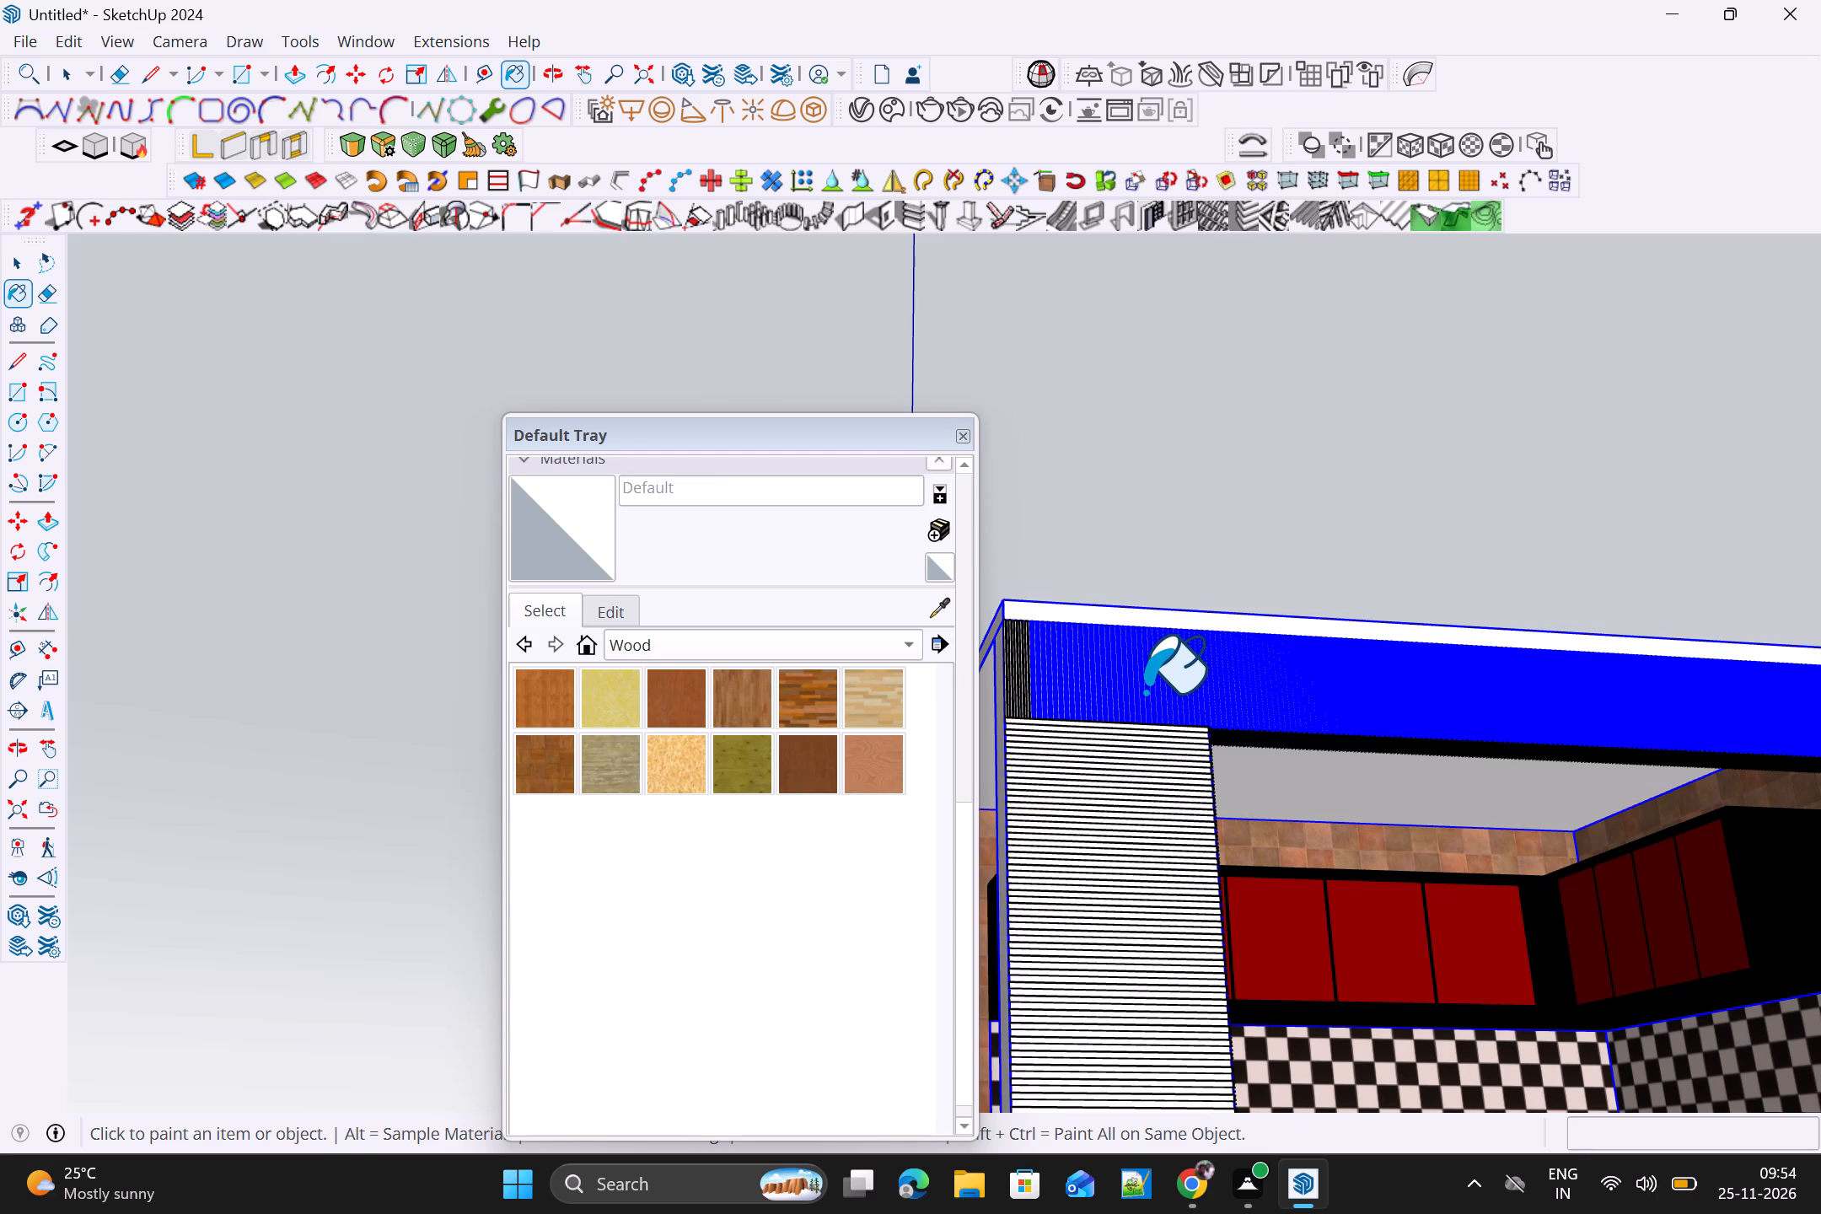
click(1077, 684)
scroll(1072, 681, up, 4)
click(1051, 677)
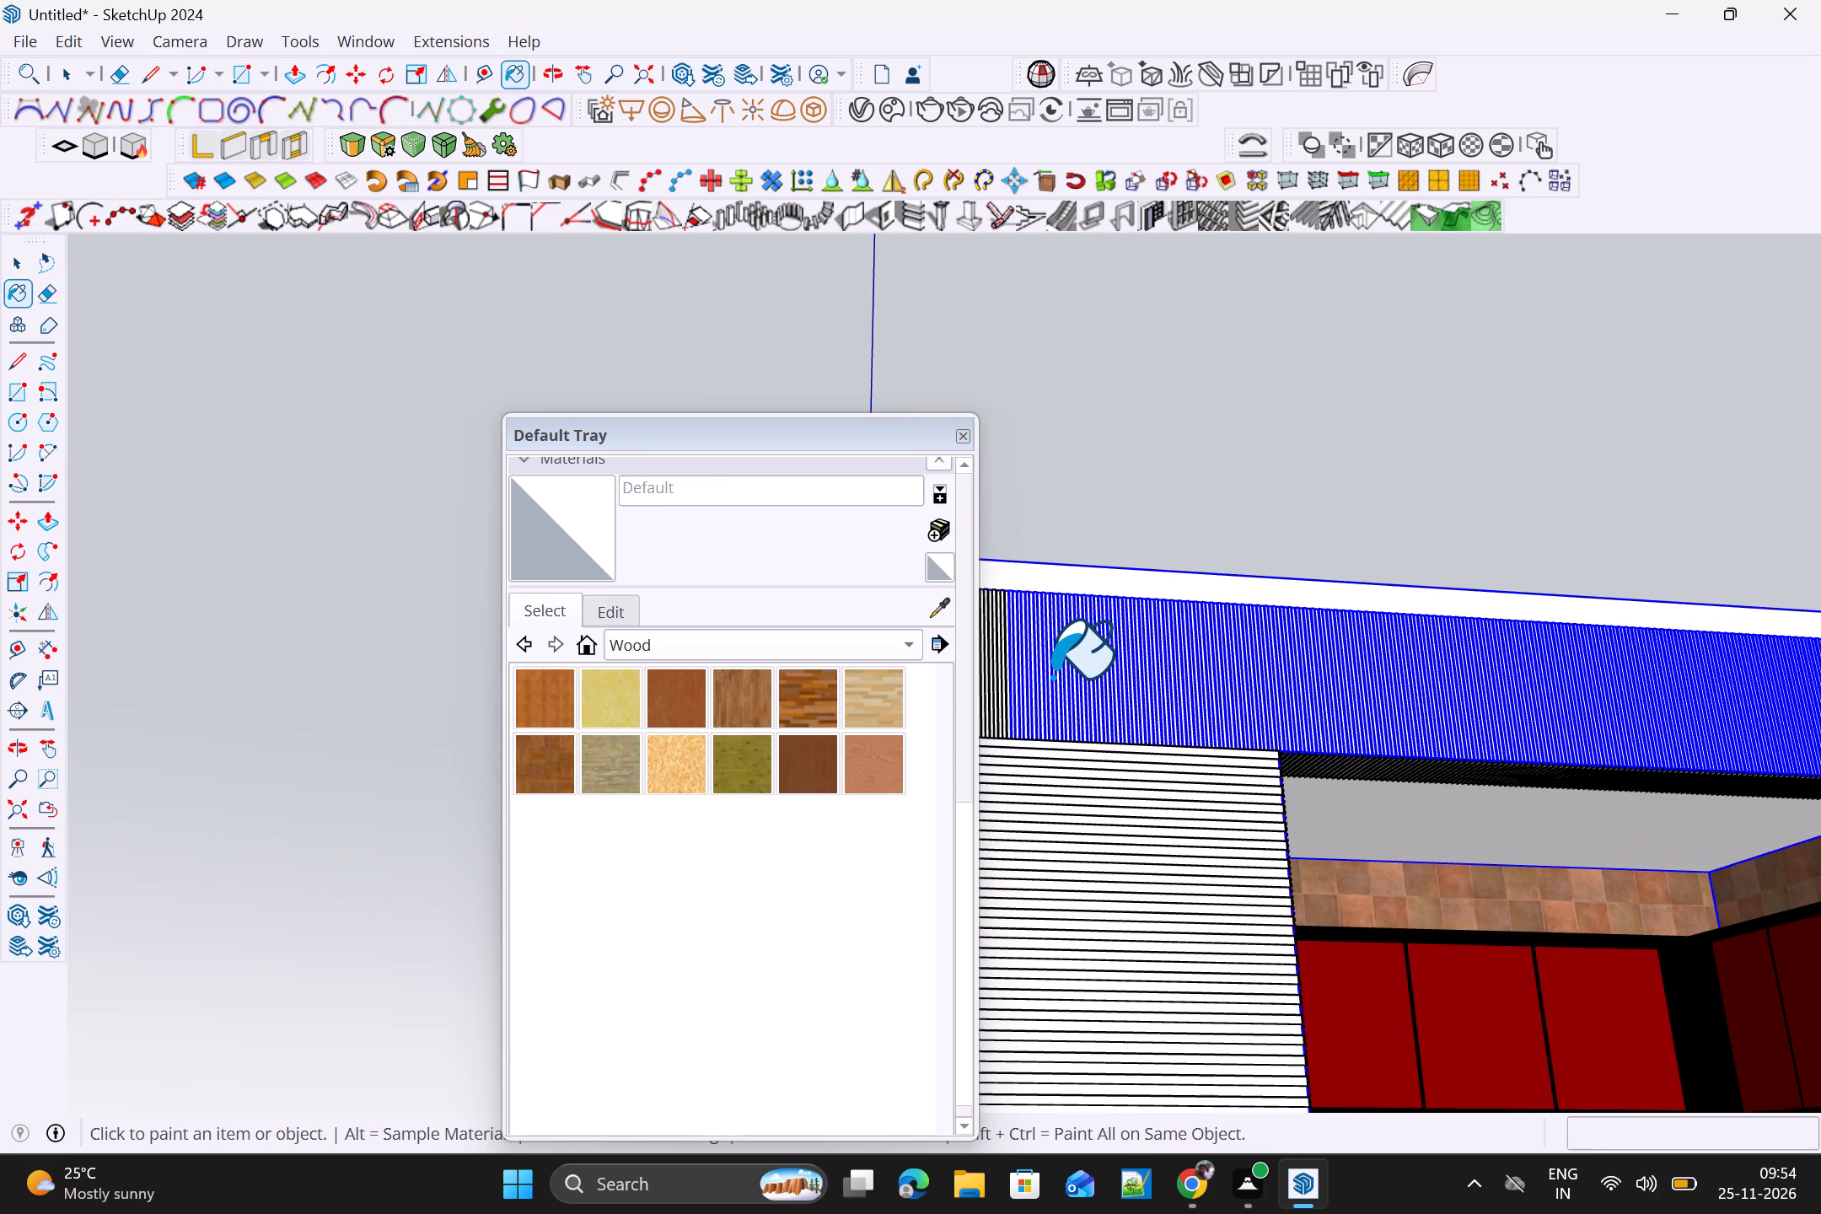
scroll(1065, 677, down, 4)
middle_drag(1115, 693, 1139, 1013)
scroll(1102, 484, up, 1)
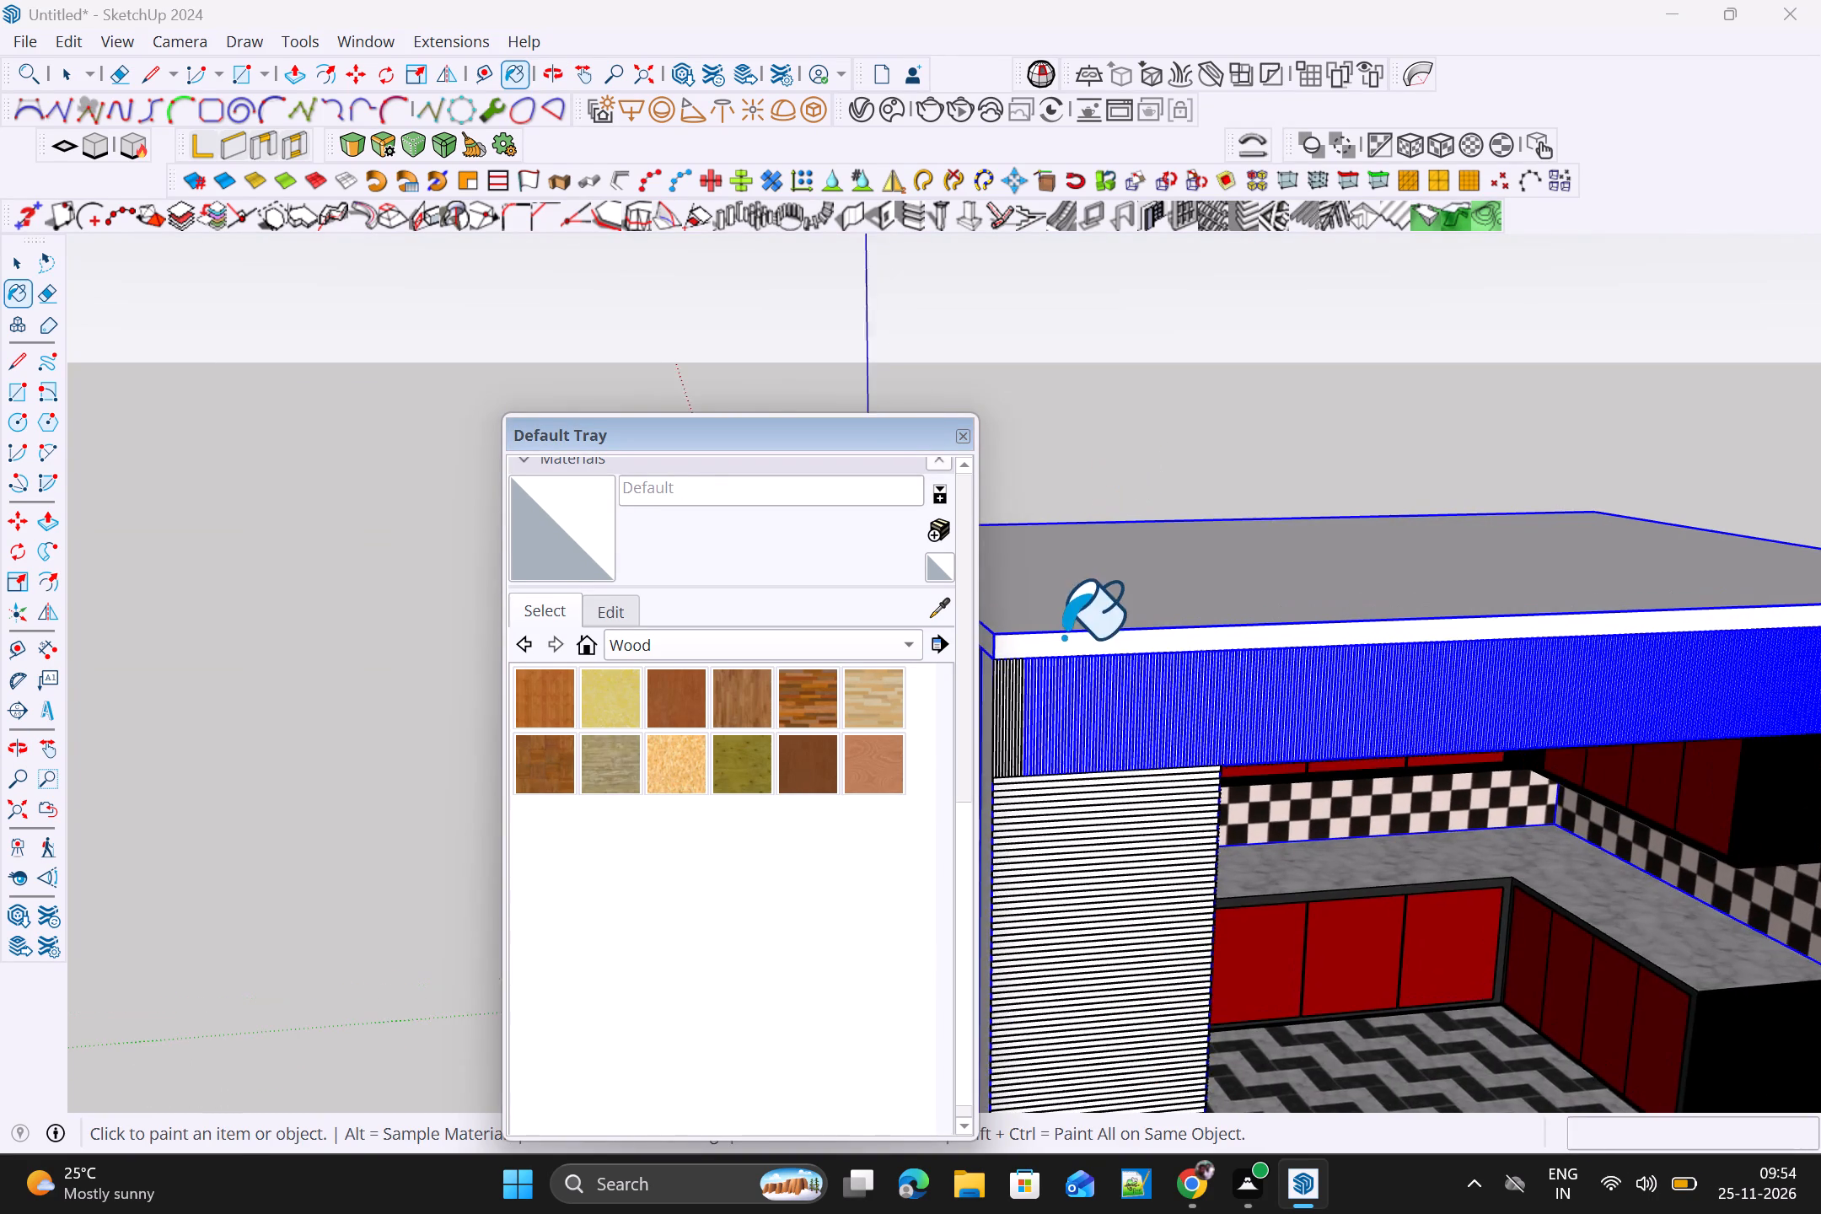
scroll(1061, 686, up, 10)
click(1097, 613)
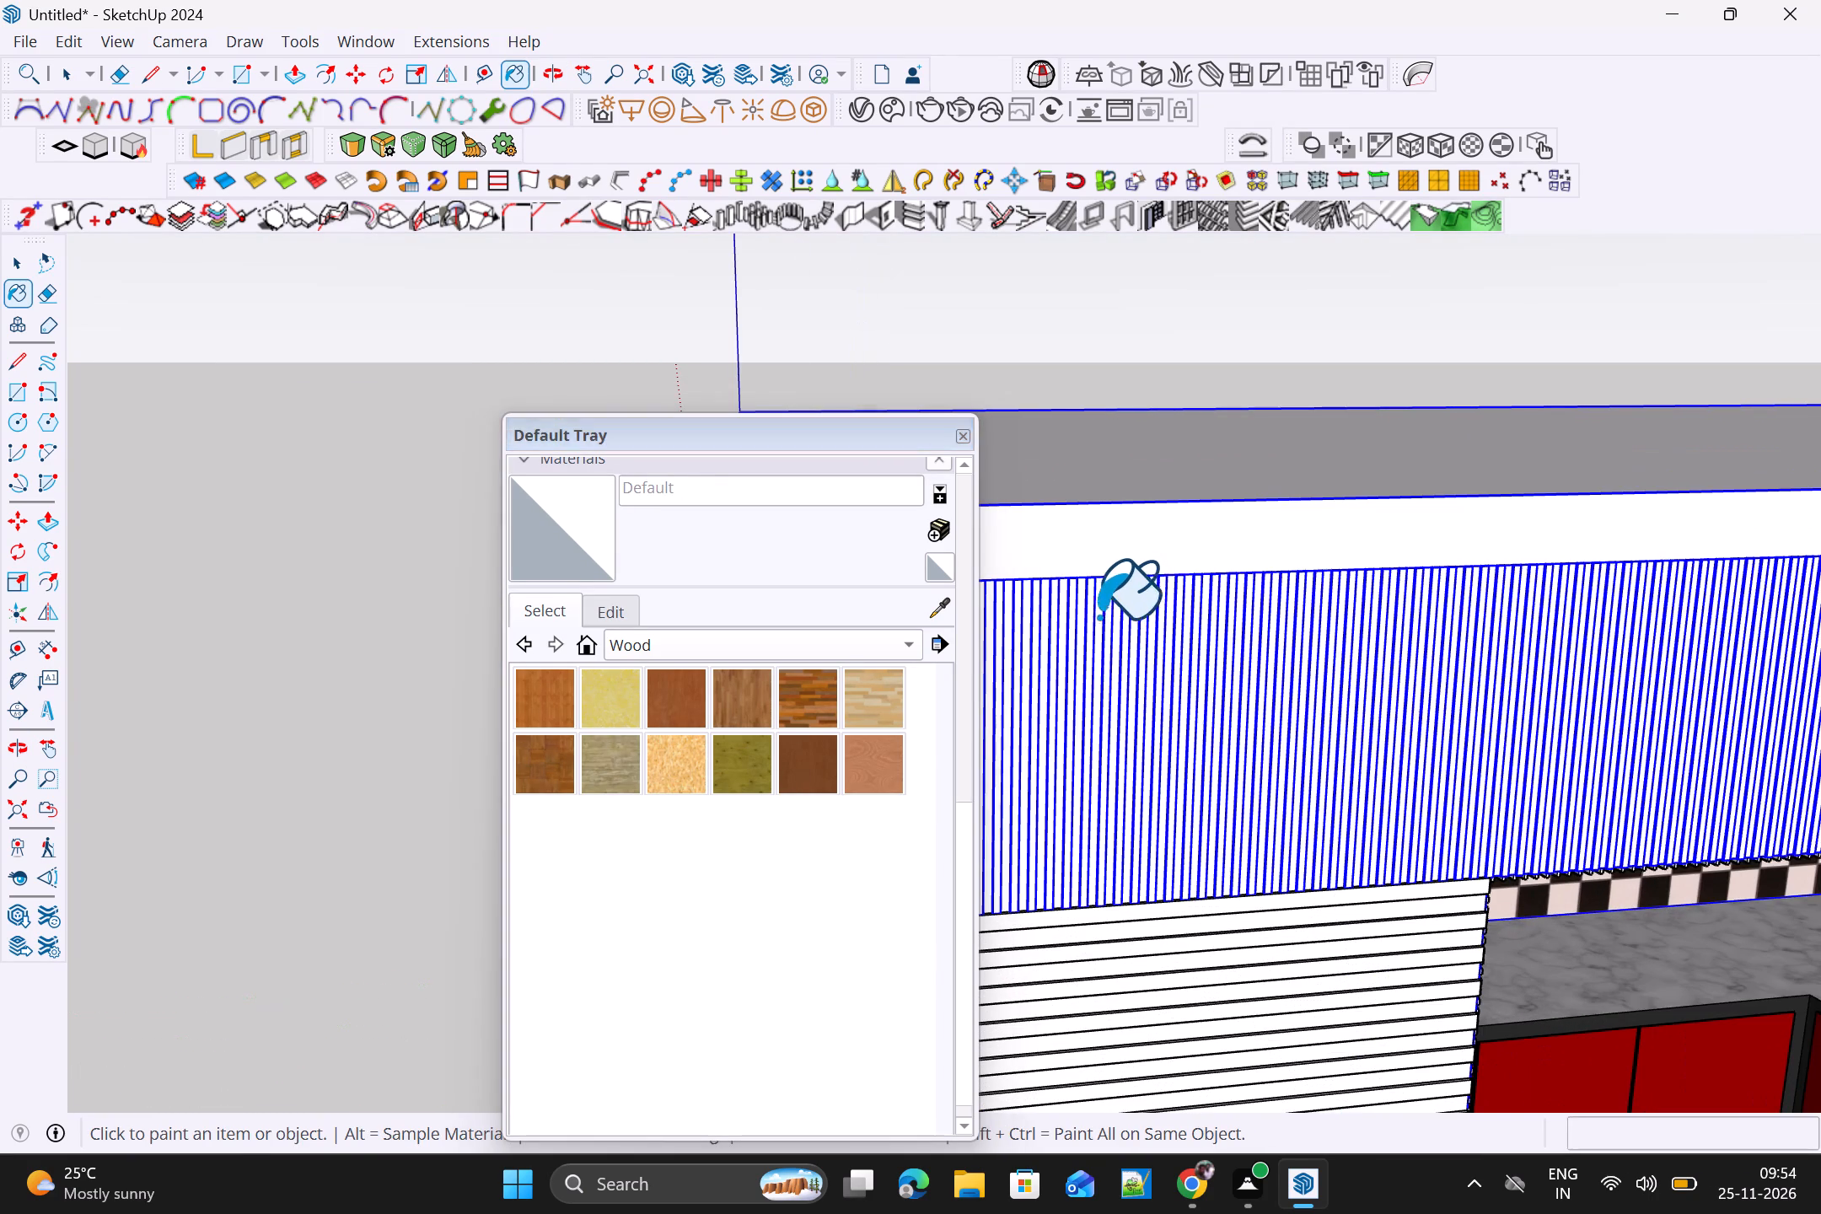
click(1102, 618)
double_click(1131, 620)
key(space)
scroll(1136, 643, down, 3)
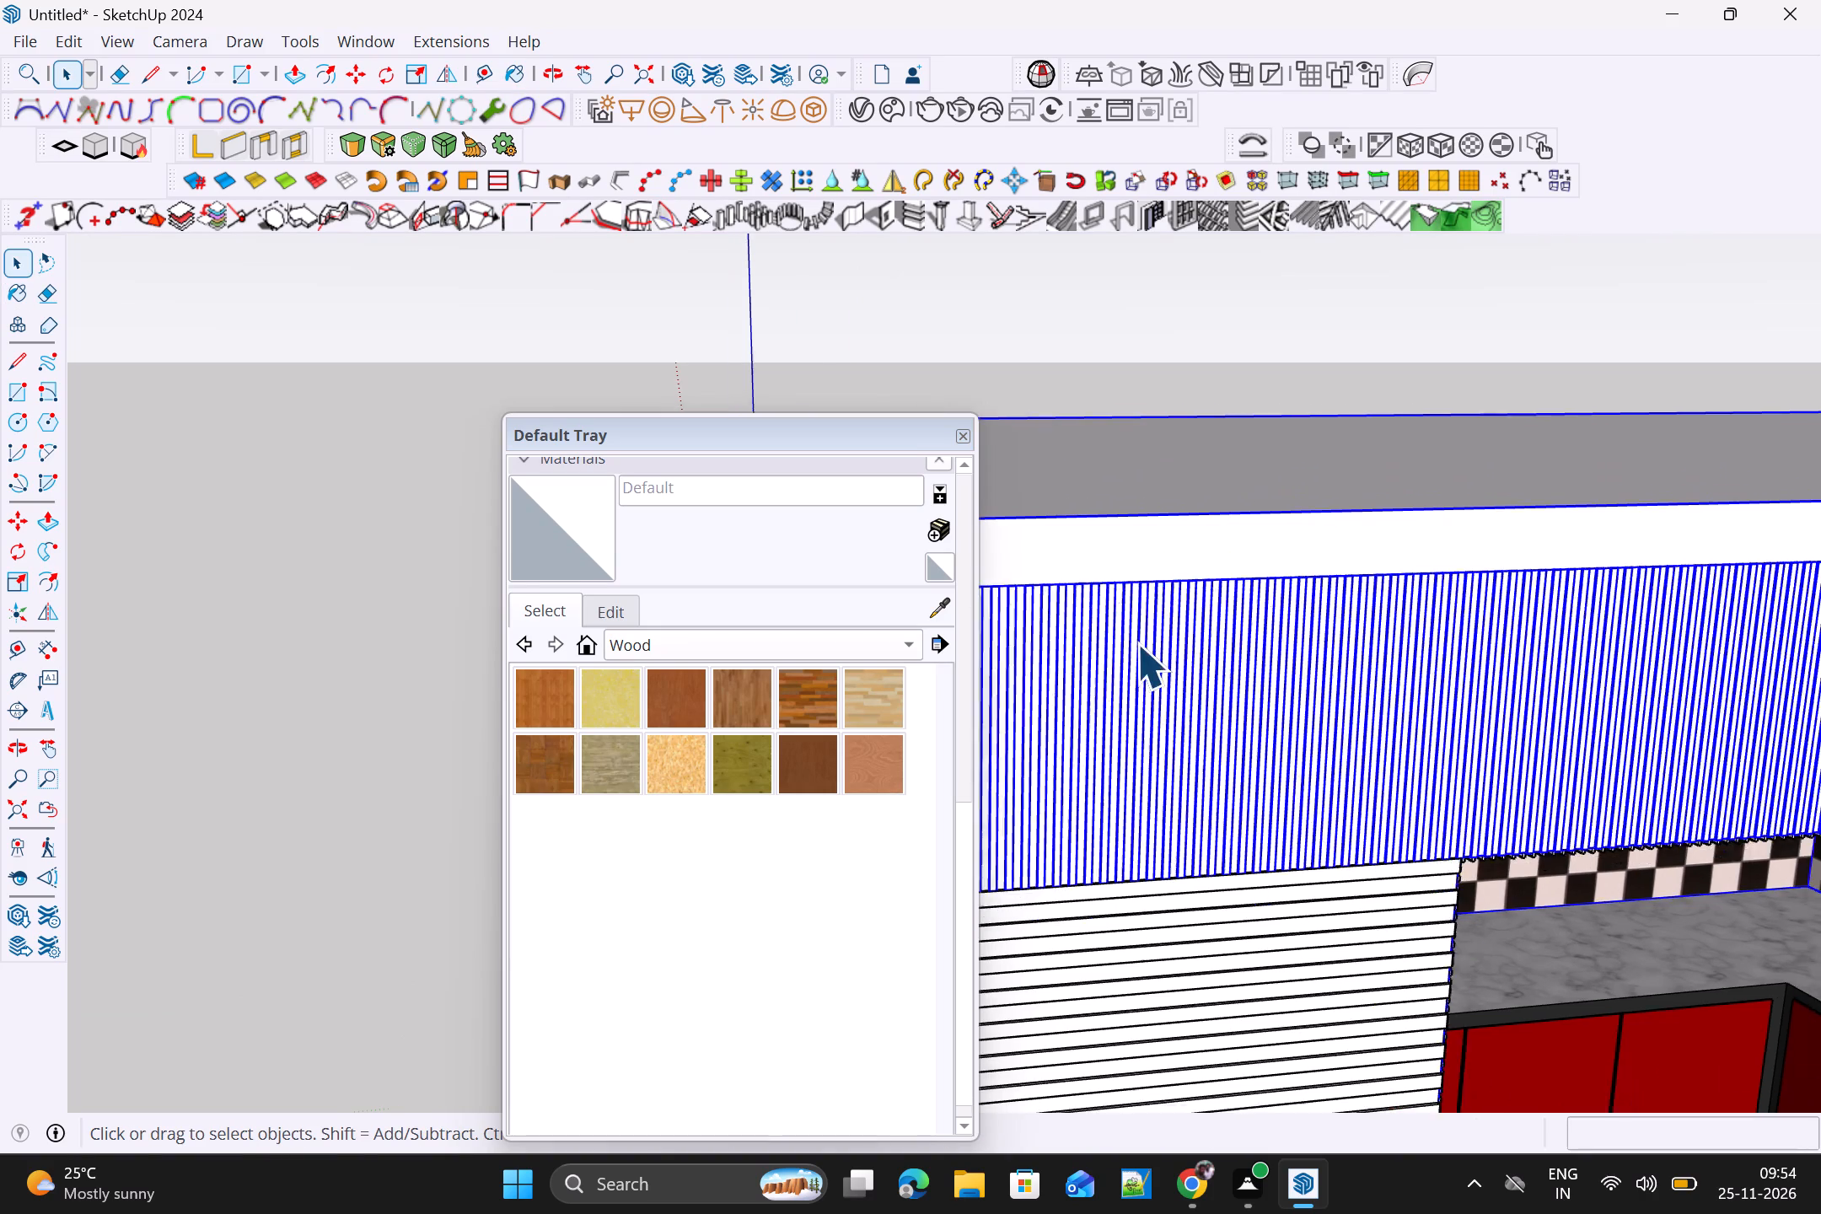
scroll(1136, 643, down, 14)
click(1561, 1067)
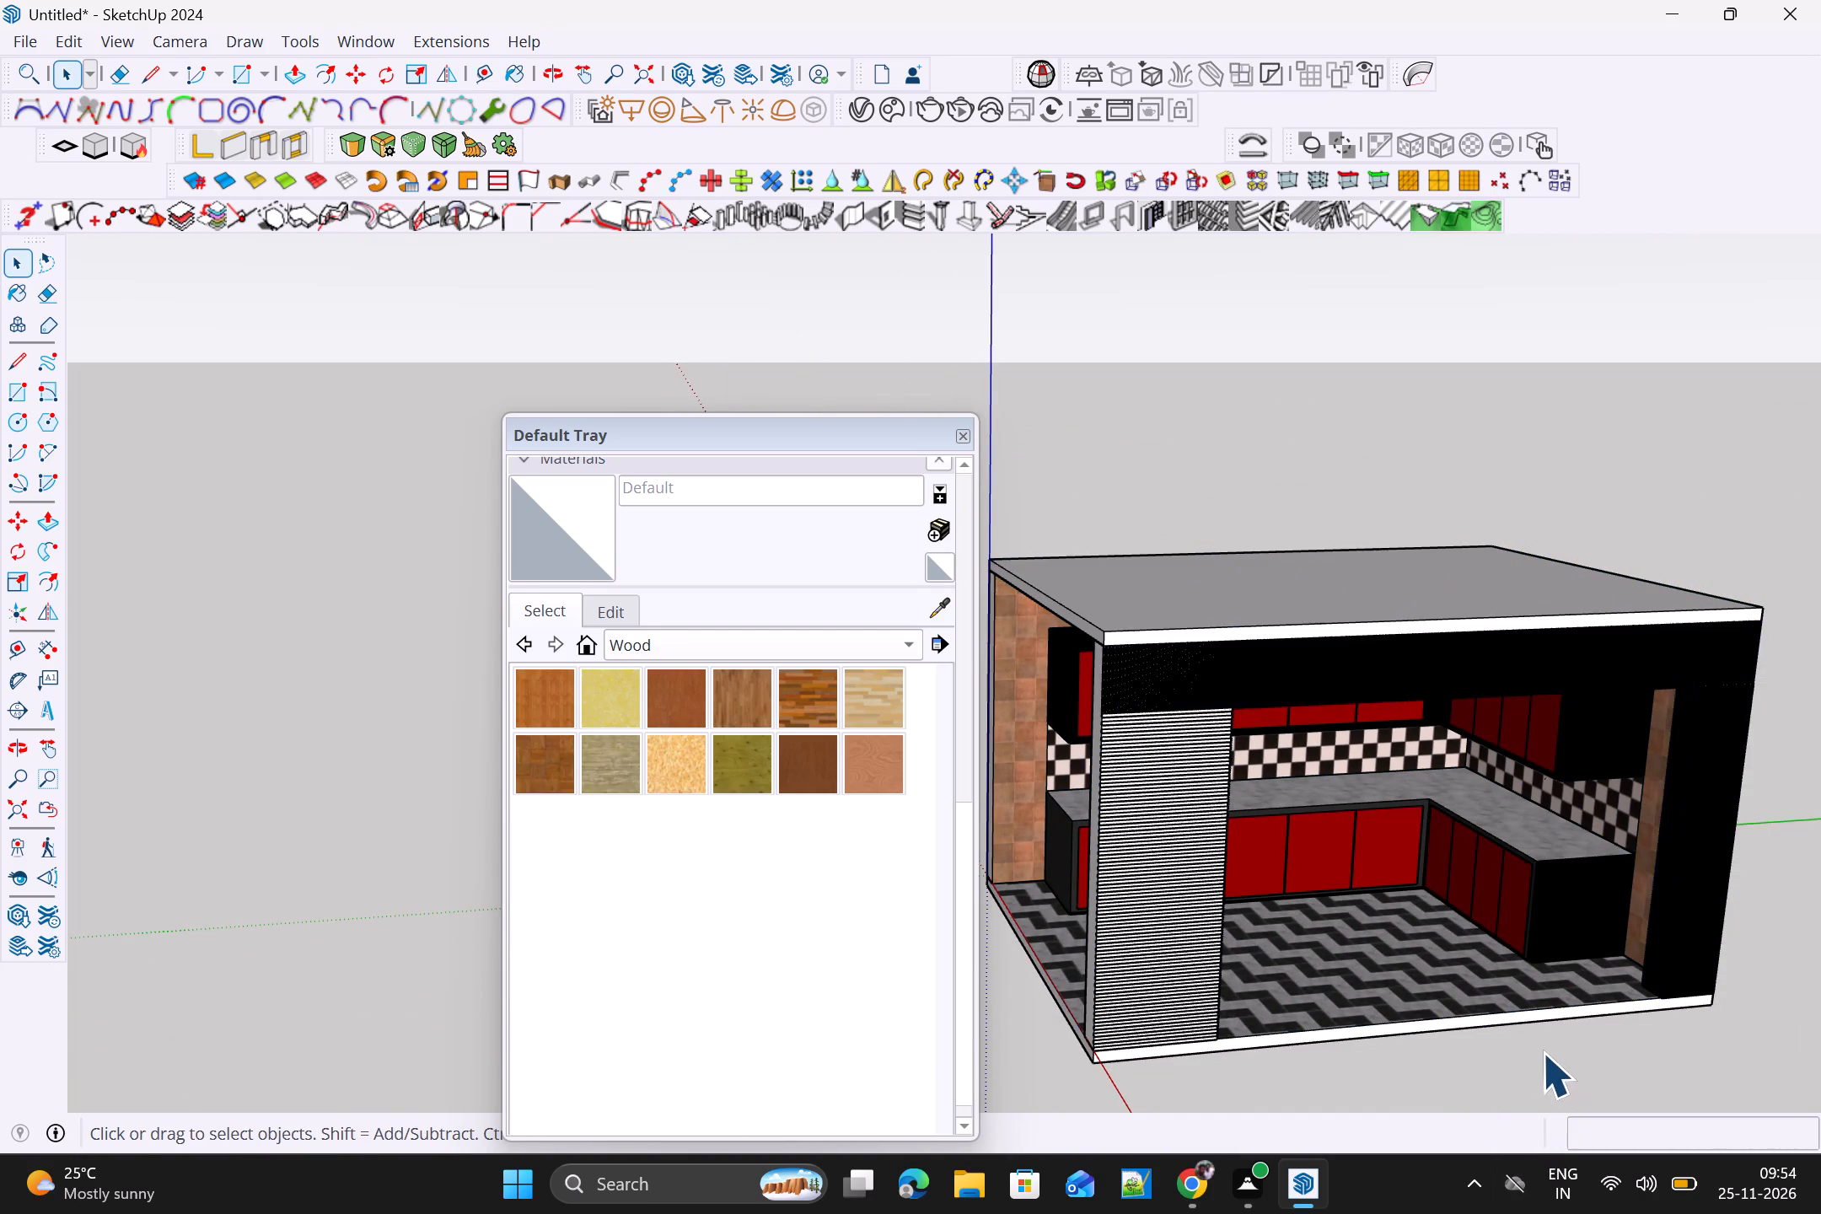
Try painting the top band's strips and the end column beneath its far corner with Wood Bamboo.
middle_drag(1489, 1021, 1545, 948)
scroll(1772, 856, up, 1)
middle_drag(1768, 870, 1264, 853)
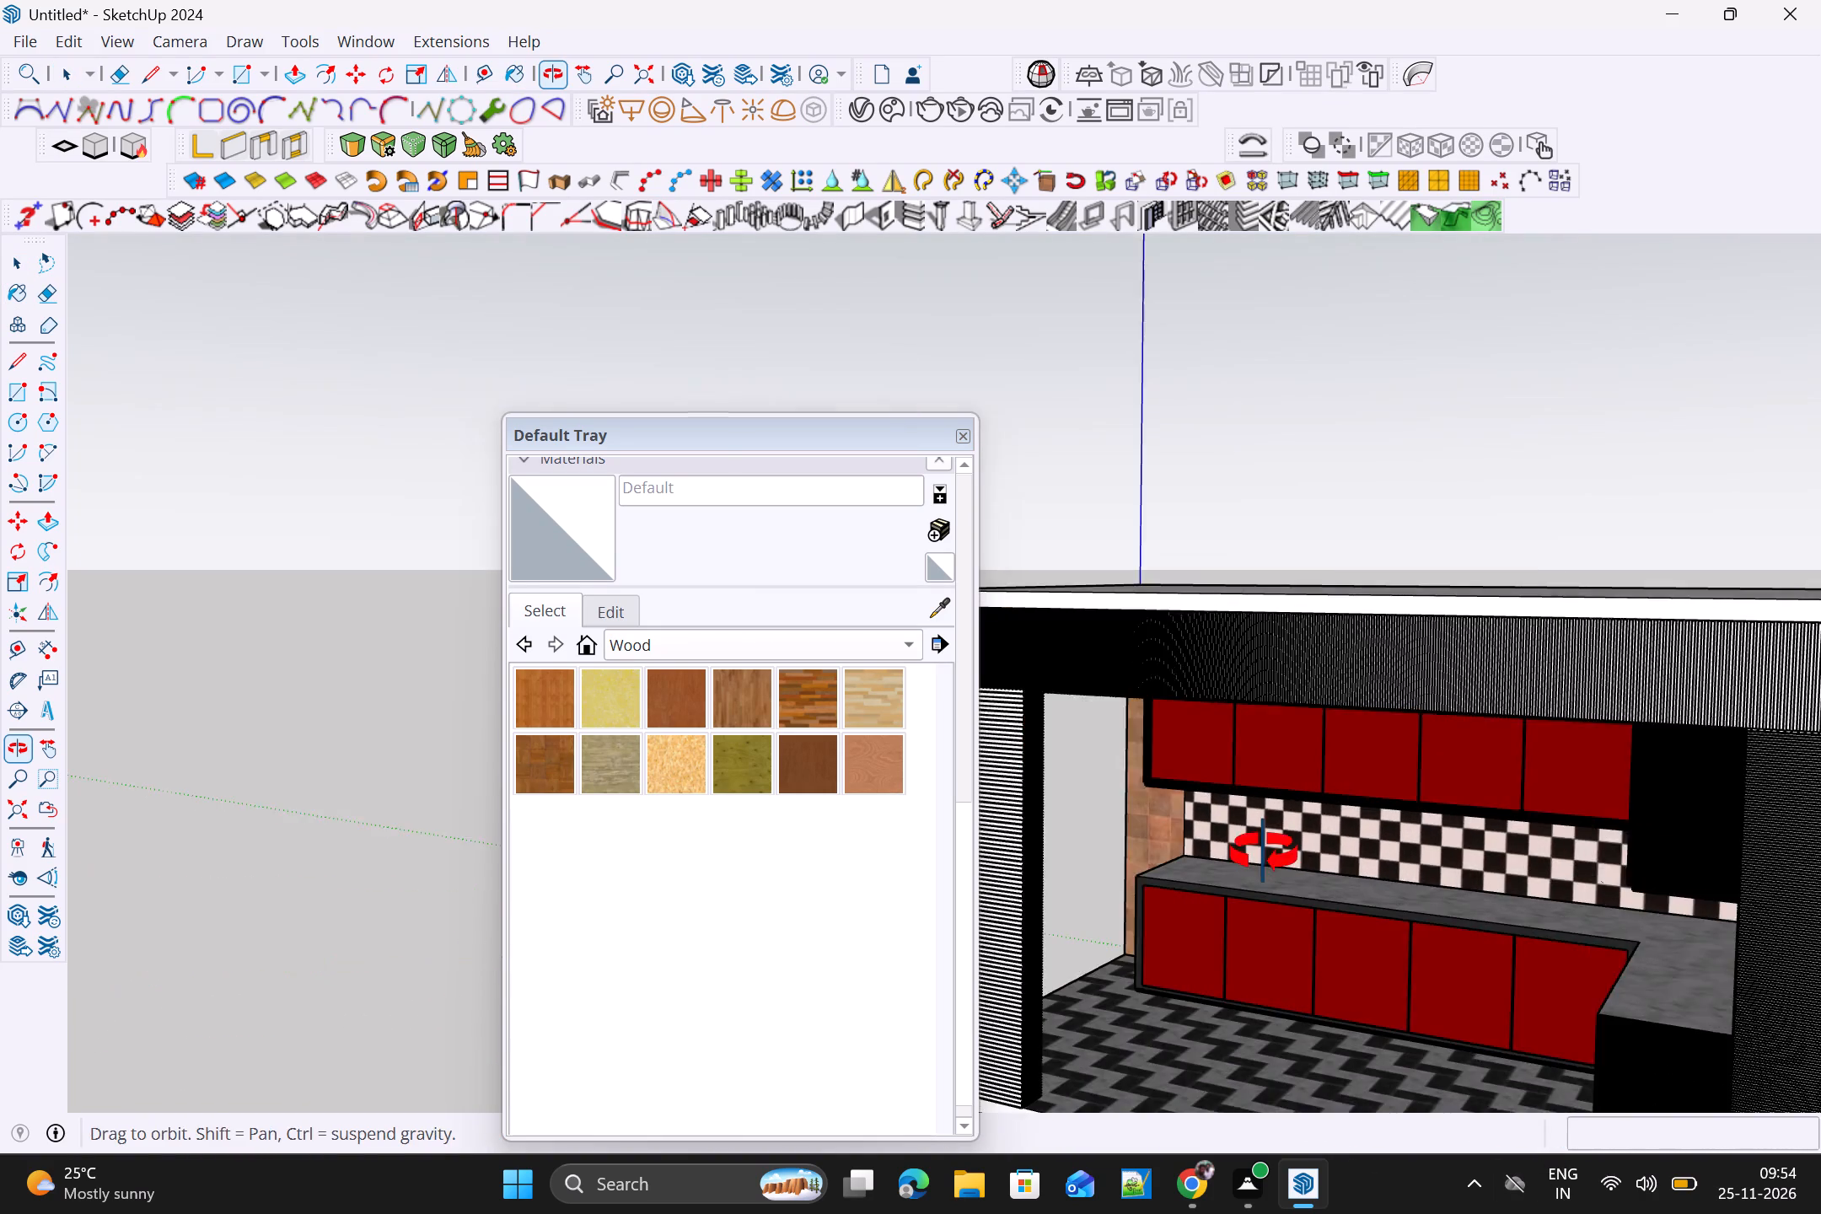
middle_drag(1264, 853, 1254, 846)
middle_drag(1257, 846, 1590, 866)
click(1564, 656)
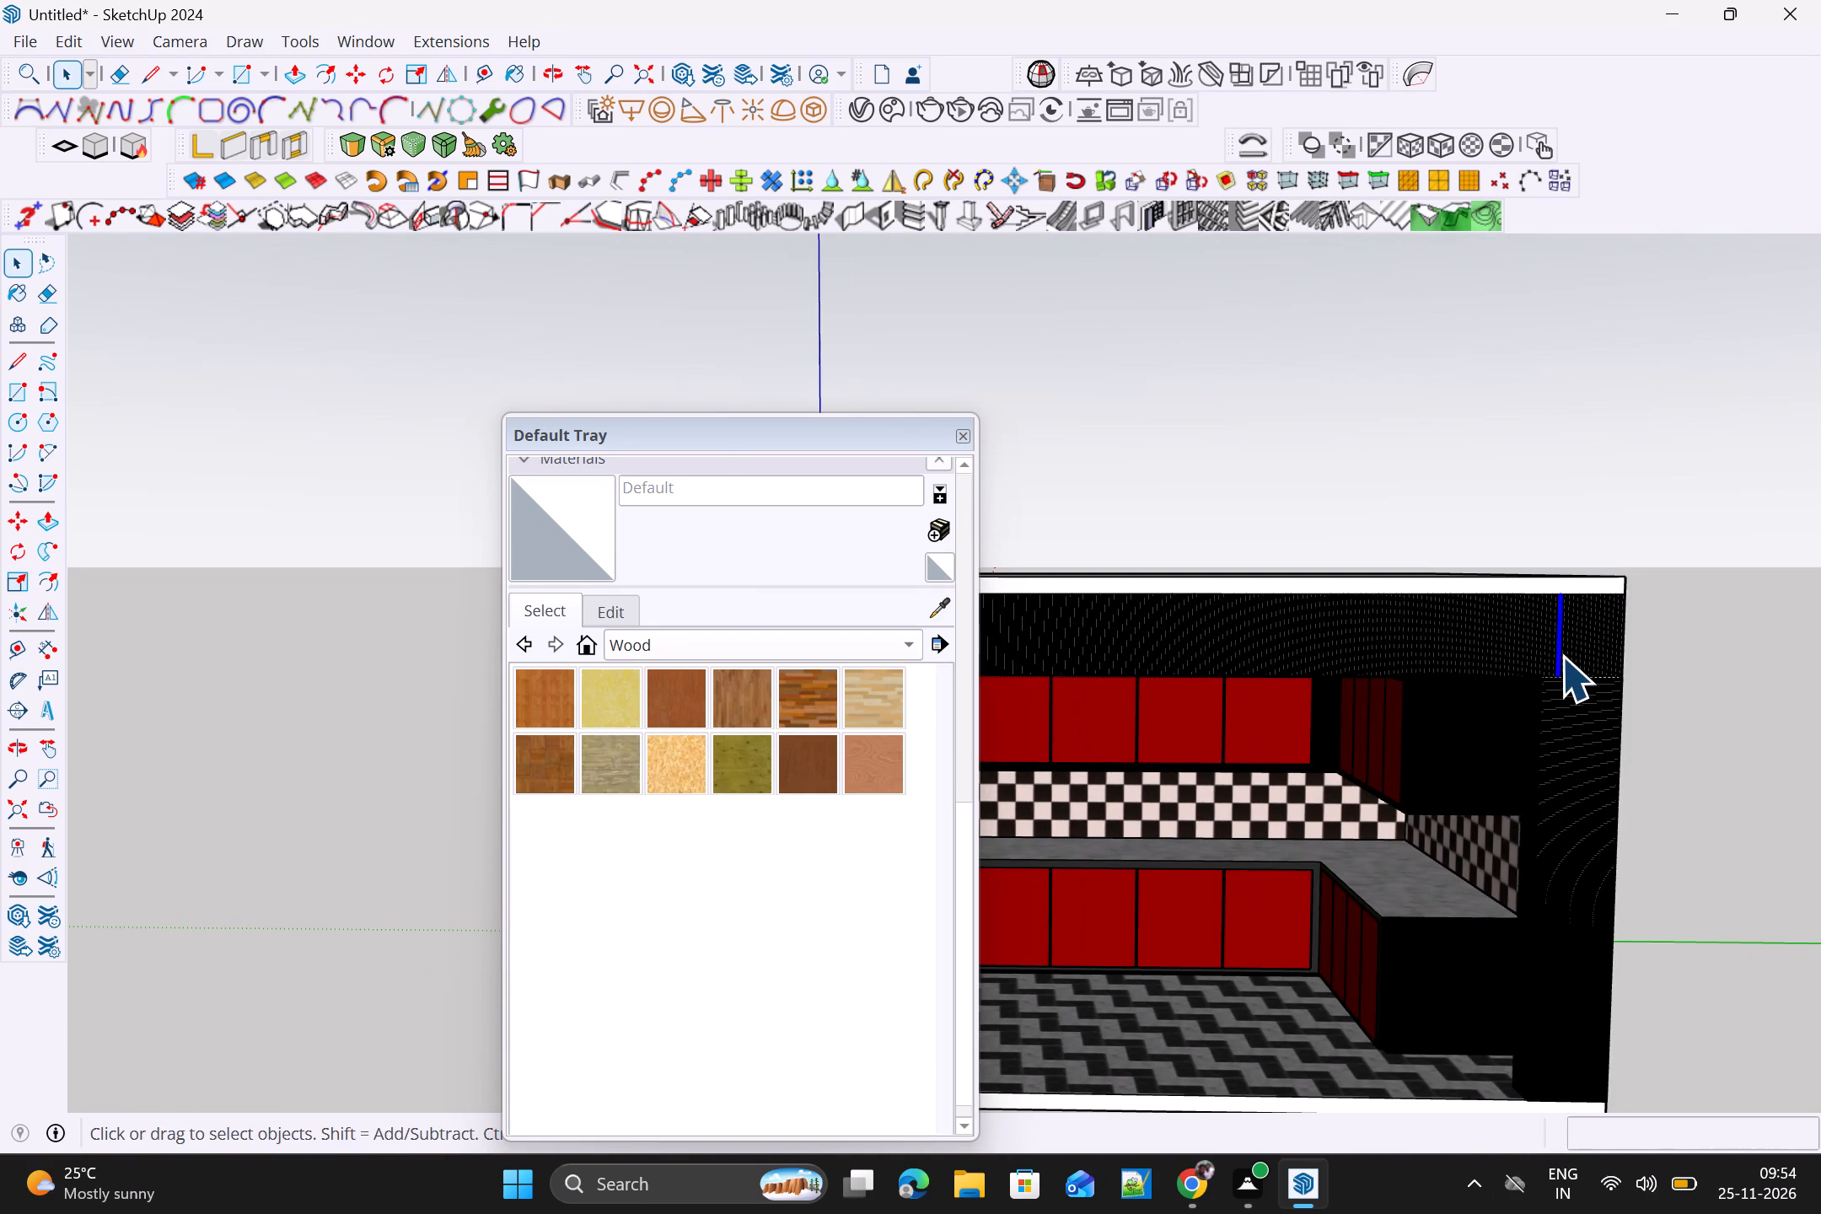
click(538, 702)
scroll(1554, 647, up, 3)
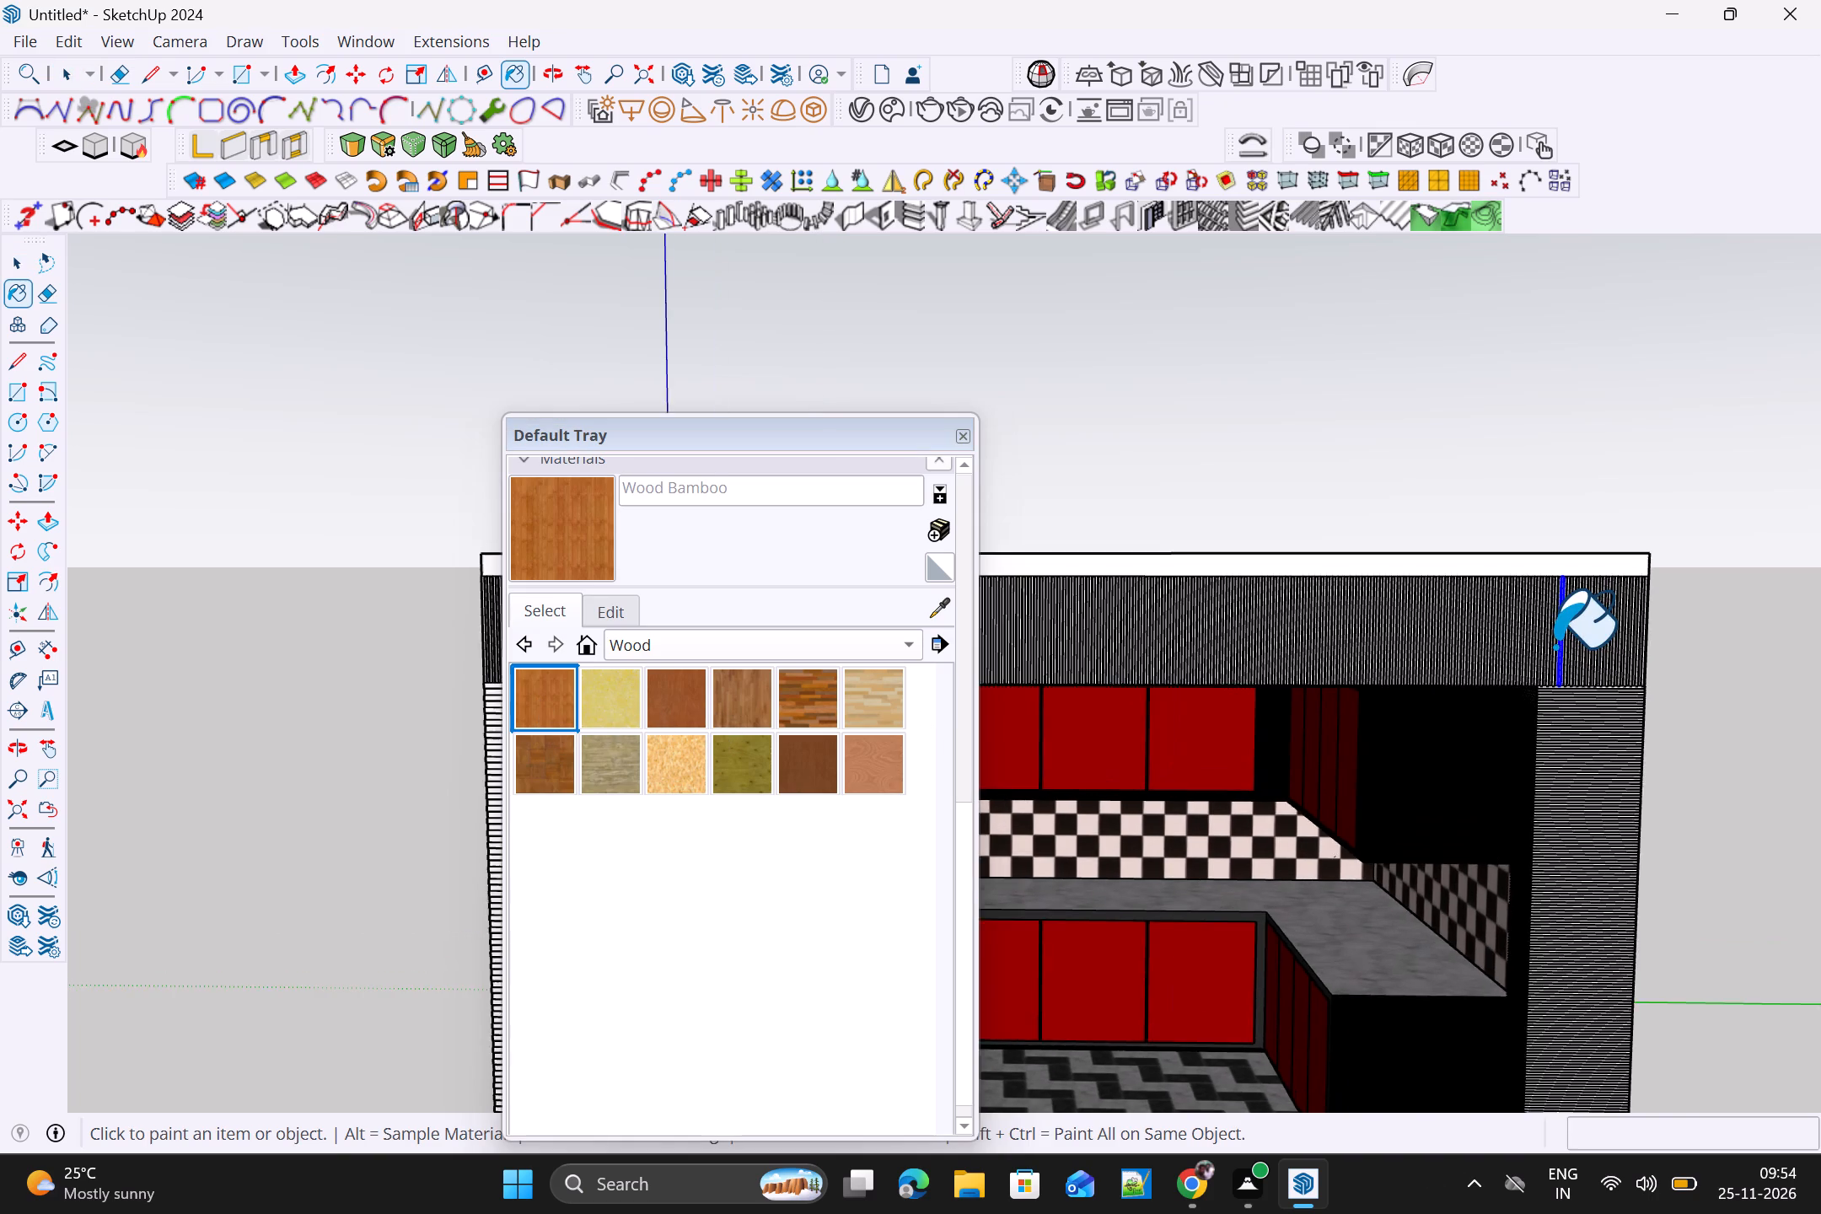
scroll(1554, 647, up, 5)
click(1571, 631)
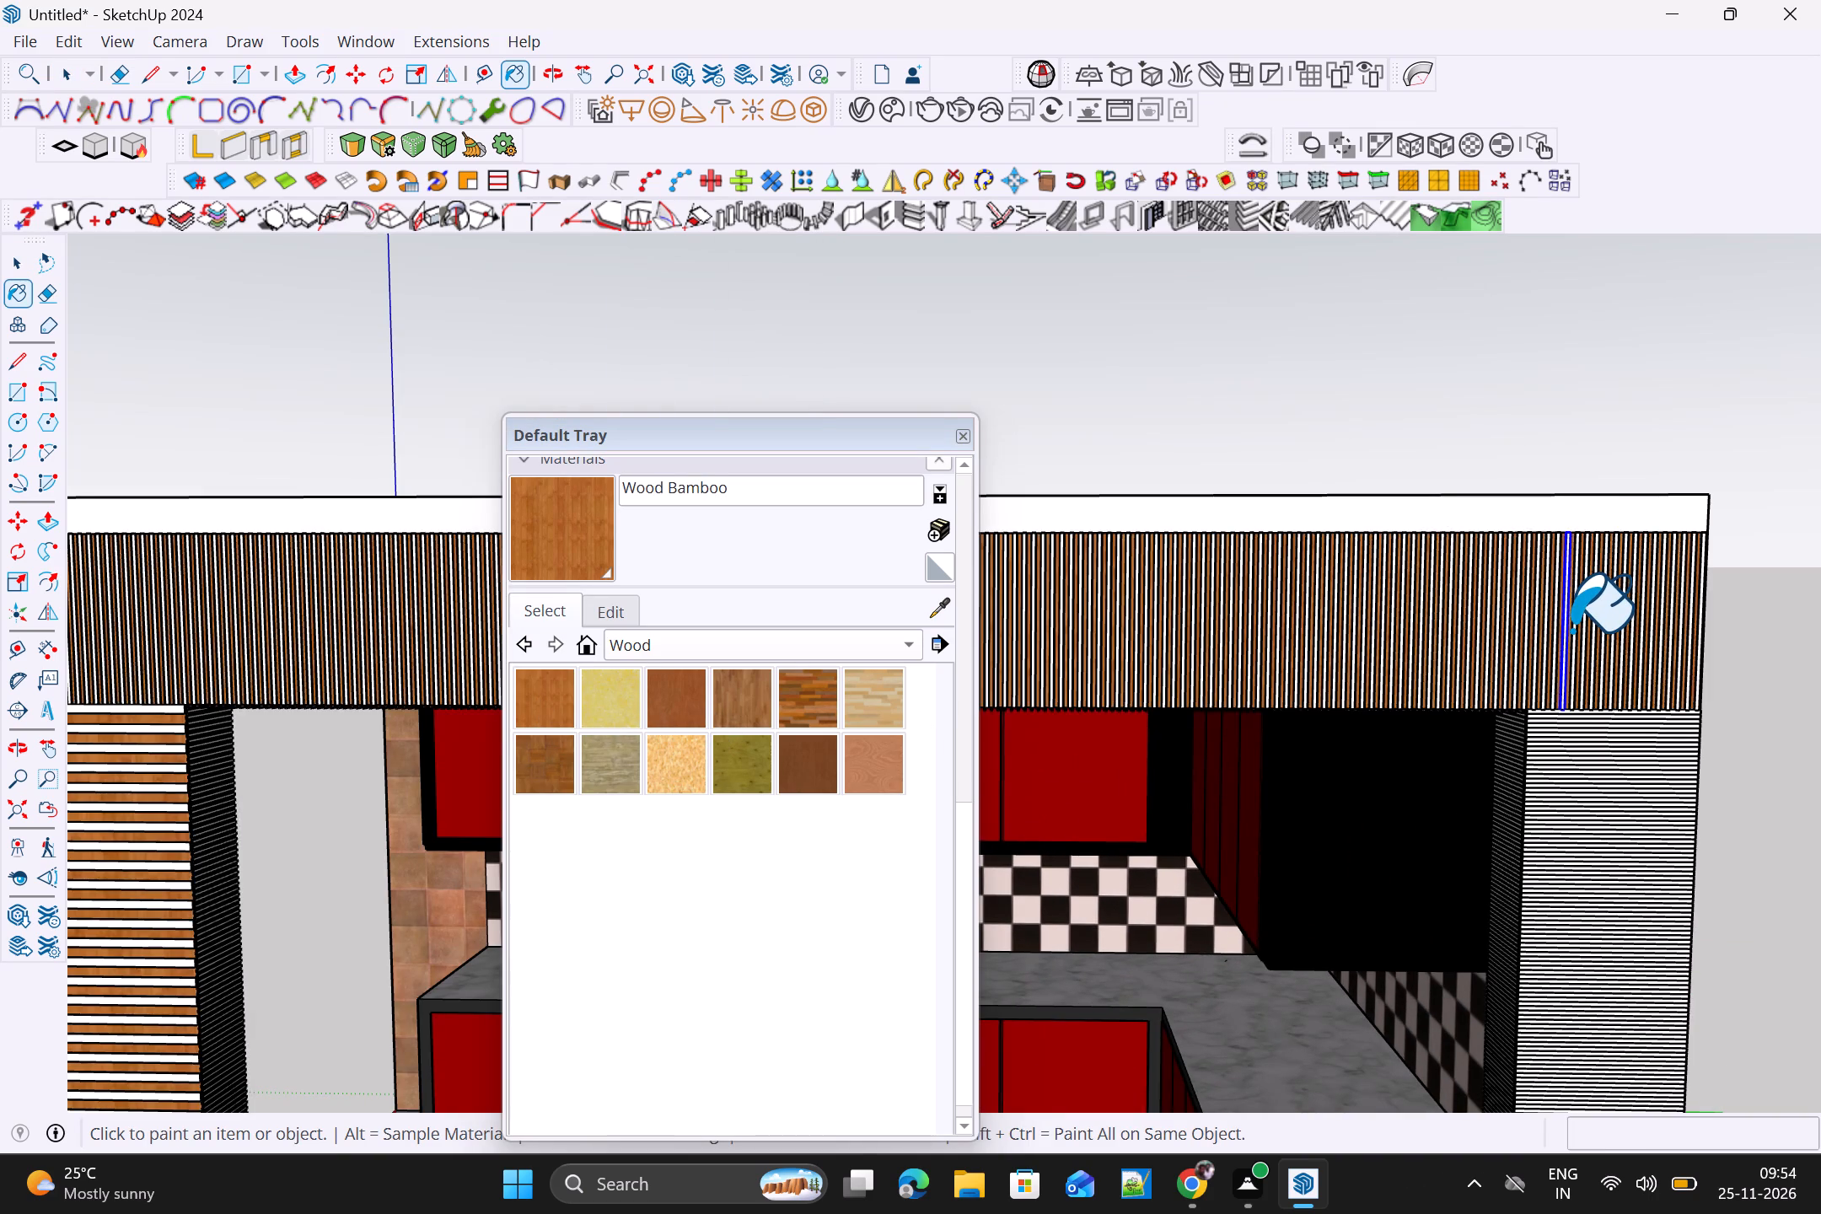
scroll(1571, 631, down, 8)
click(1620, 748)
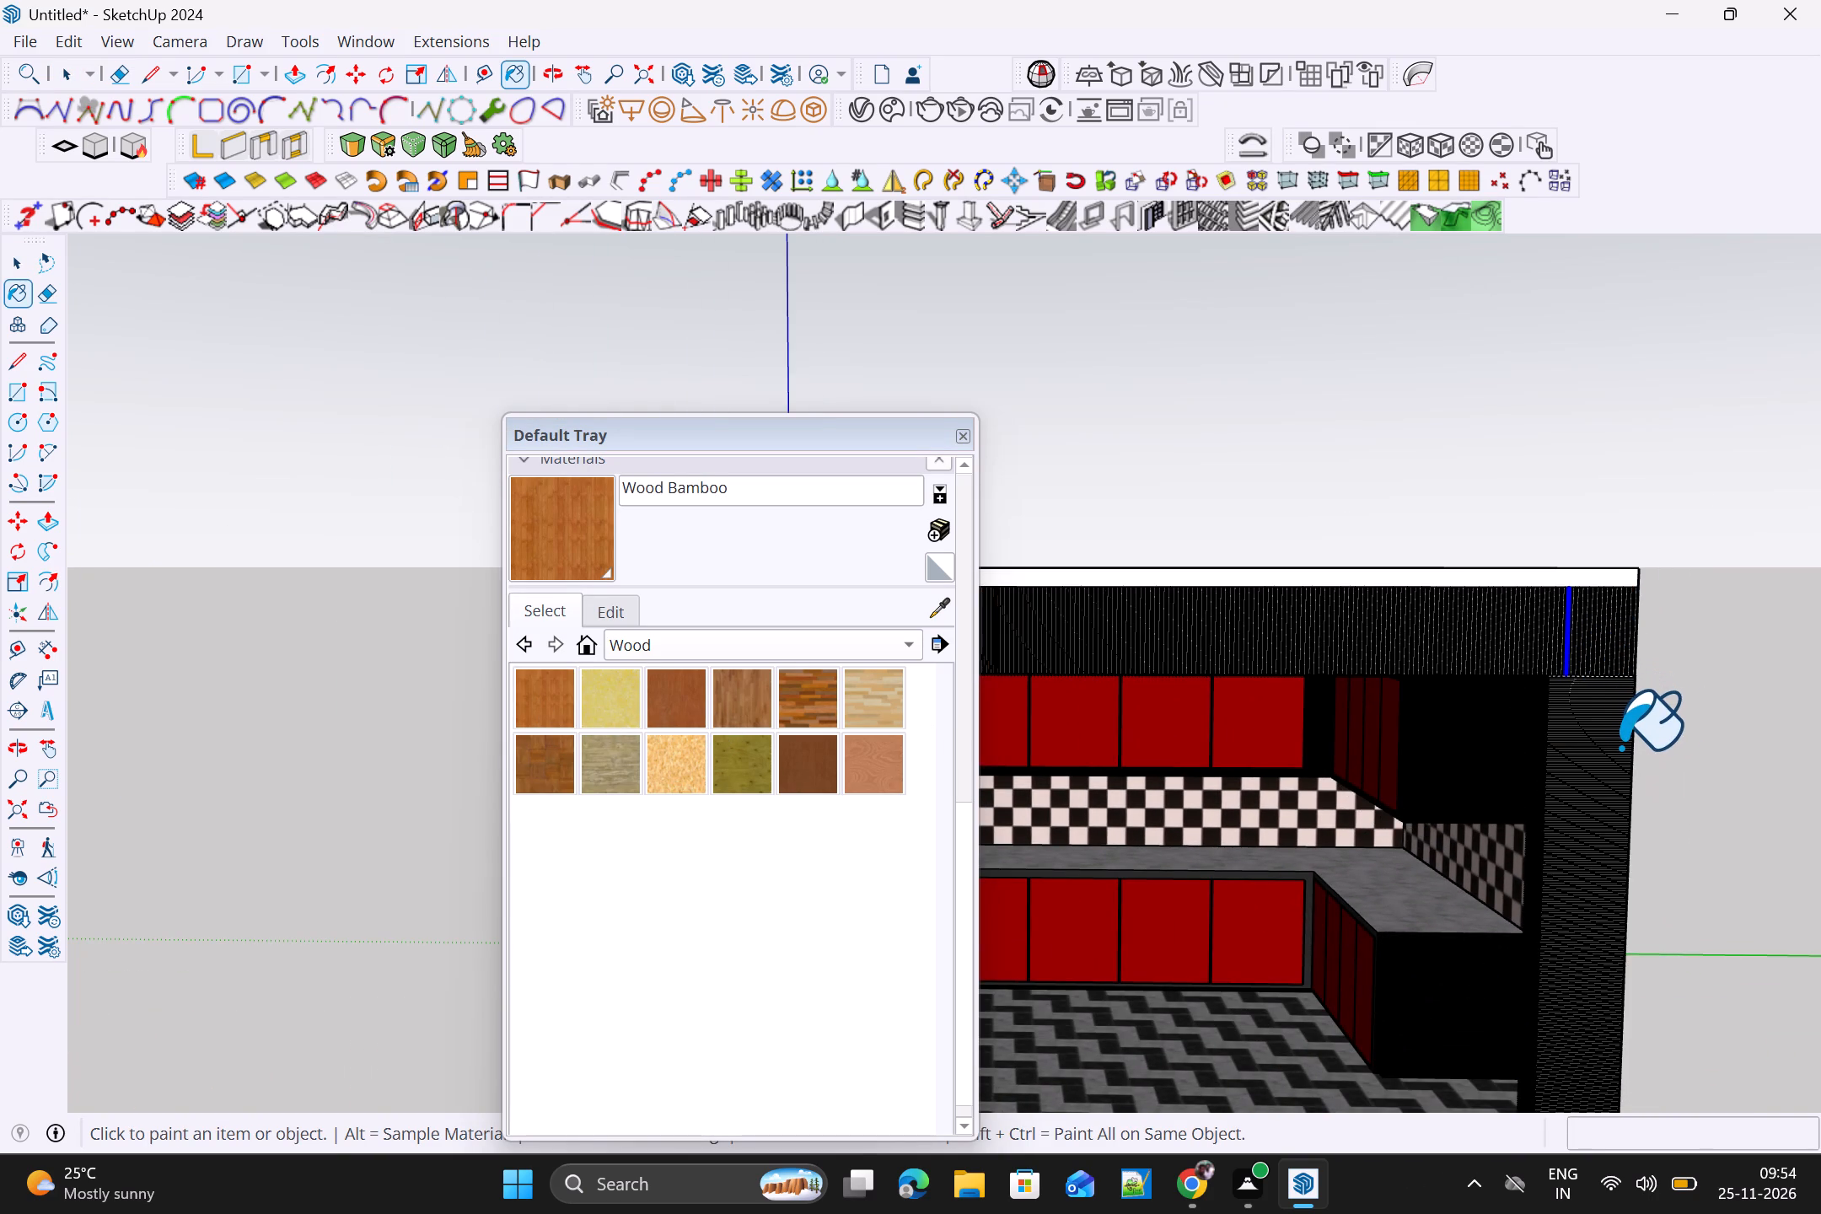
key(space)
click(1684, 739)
Examine the wood finish on the top band, columns and side walls around the front opening.
middle_drag(1684, 744, 1623, 845)
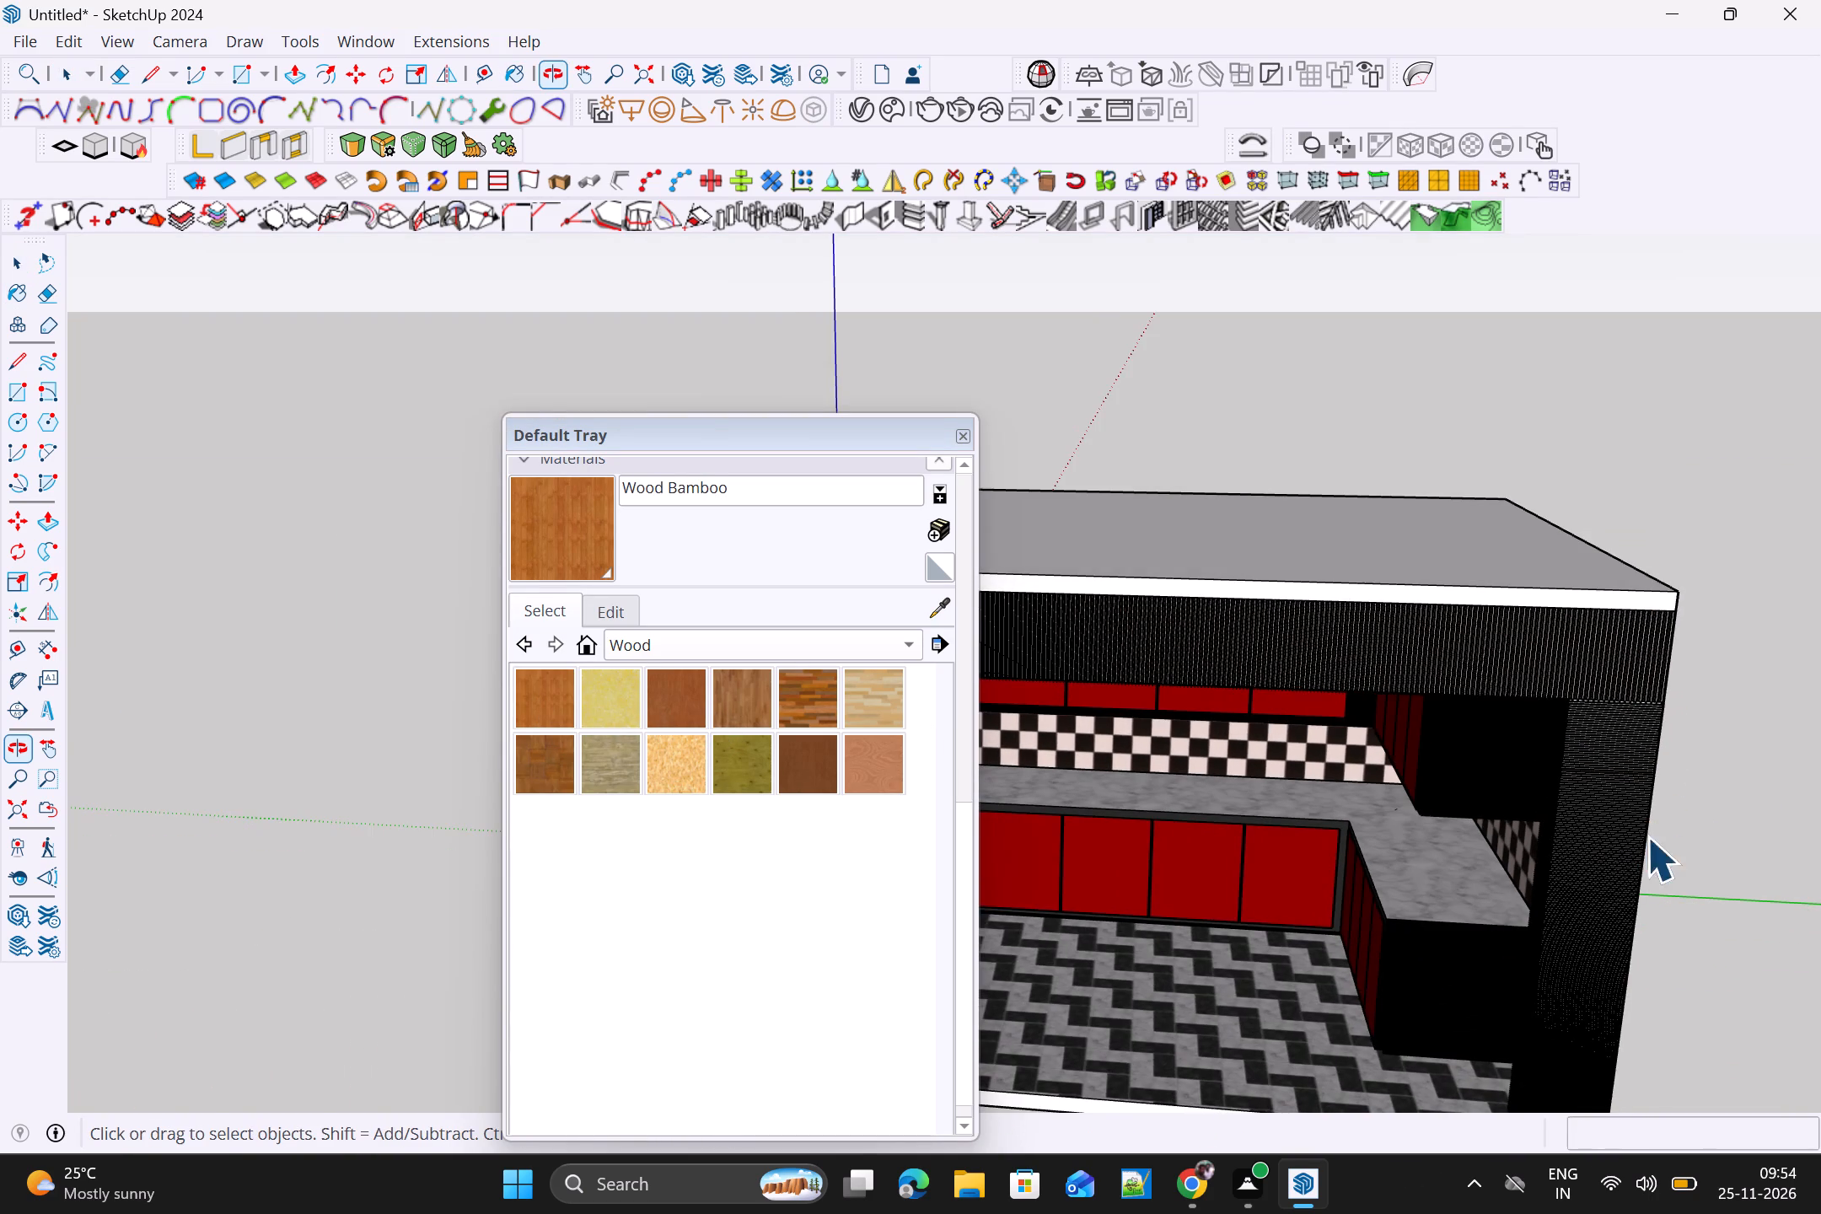
click(1770, 803)
scroll(1763, 806, down, 5)
middle_drag(1750, 831, 1820, 655)
middle_drag(1314, 853, 1356, 852)
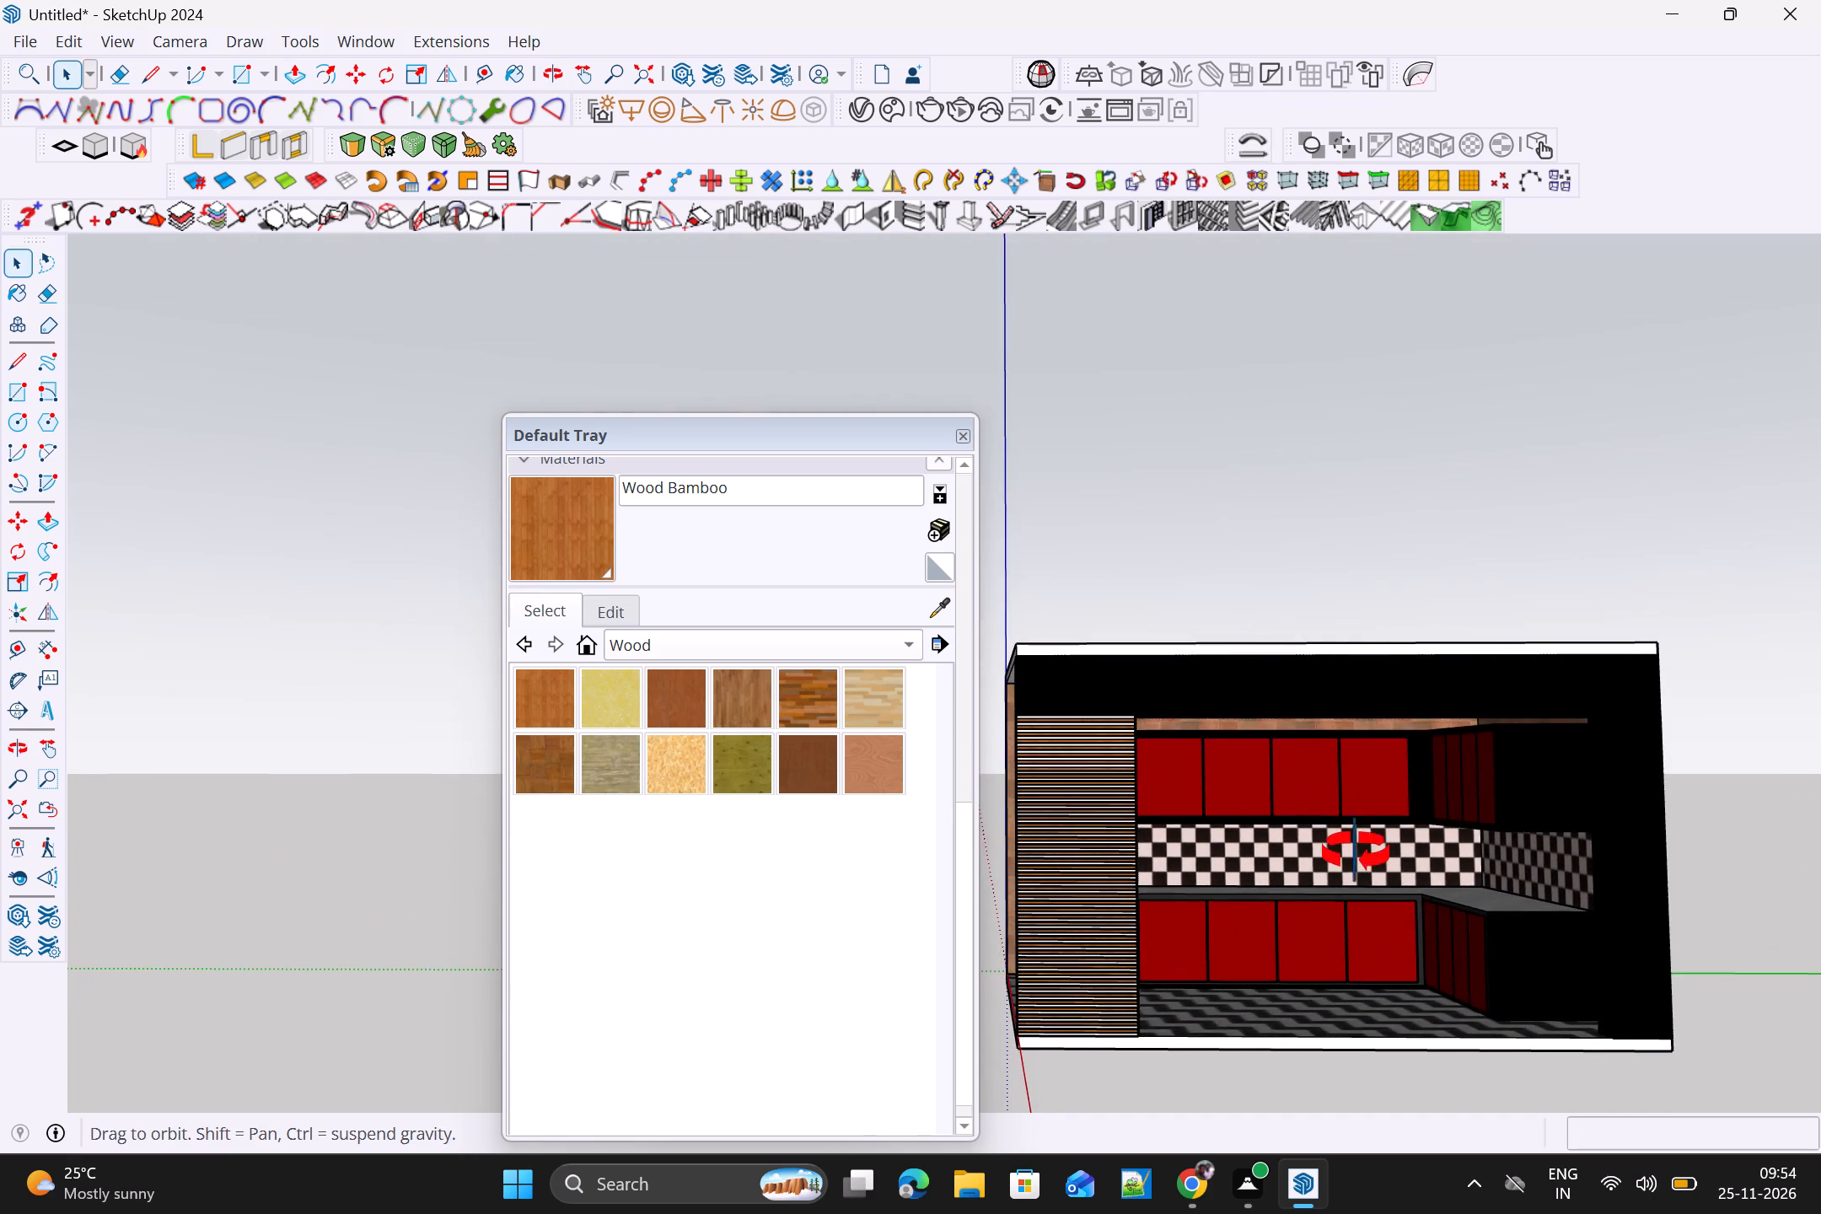
middle_drag(1356, 852, 1771, 757)
shift+middle_drag(1111, 889, 1116, 890)
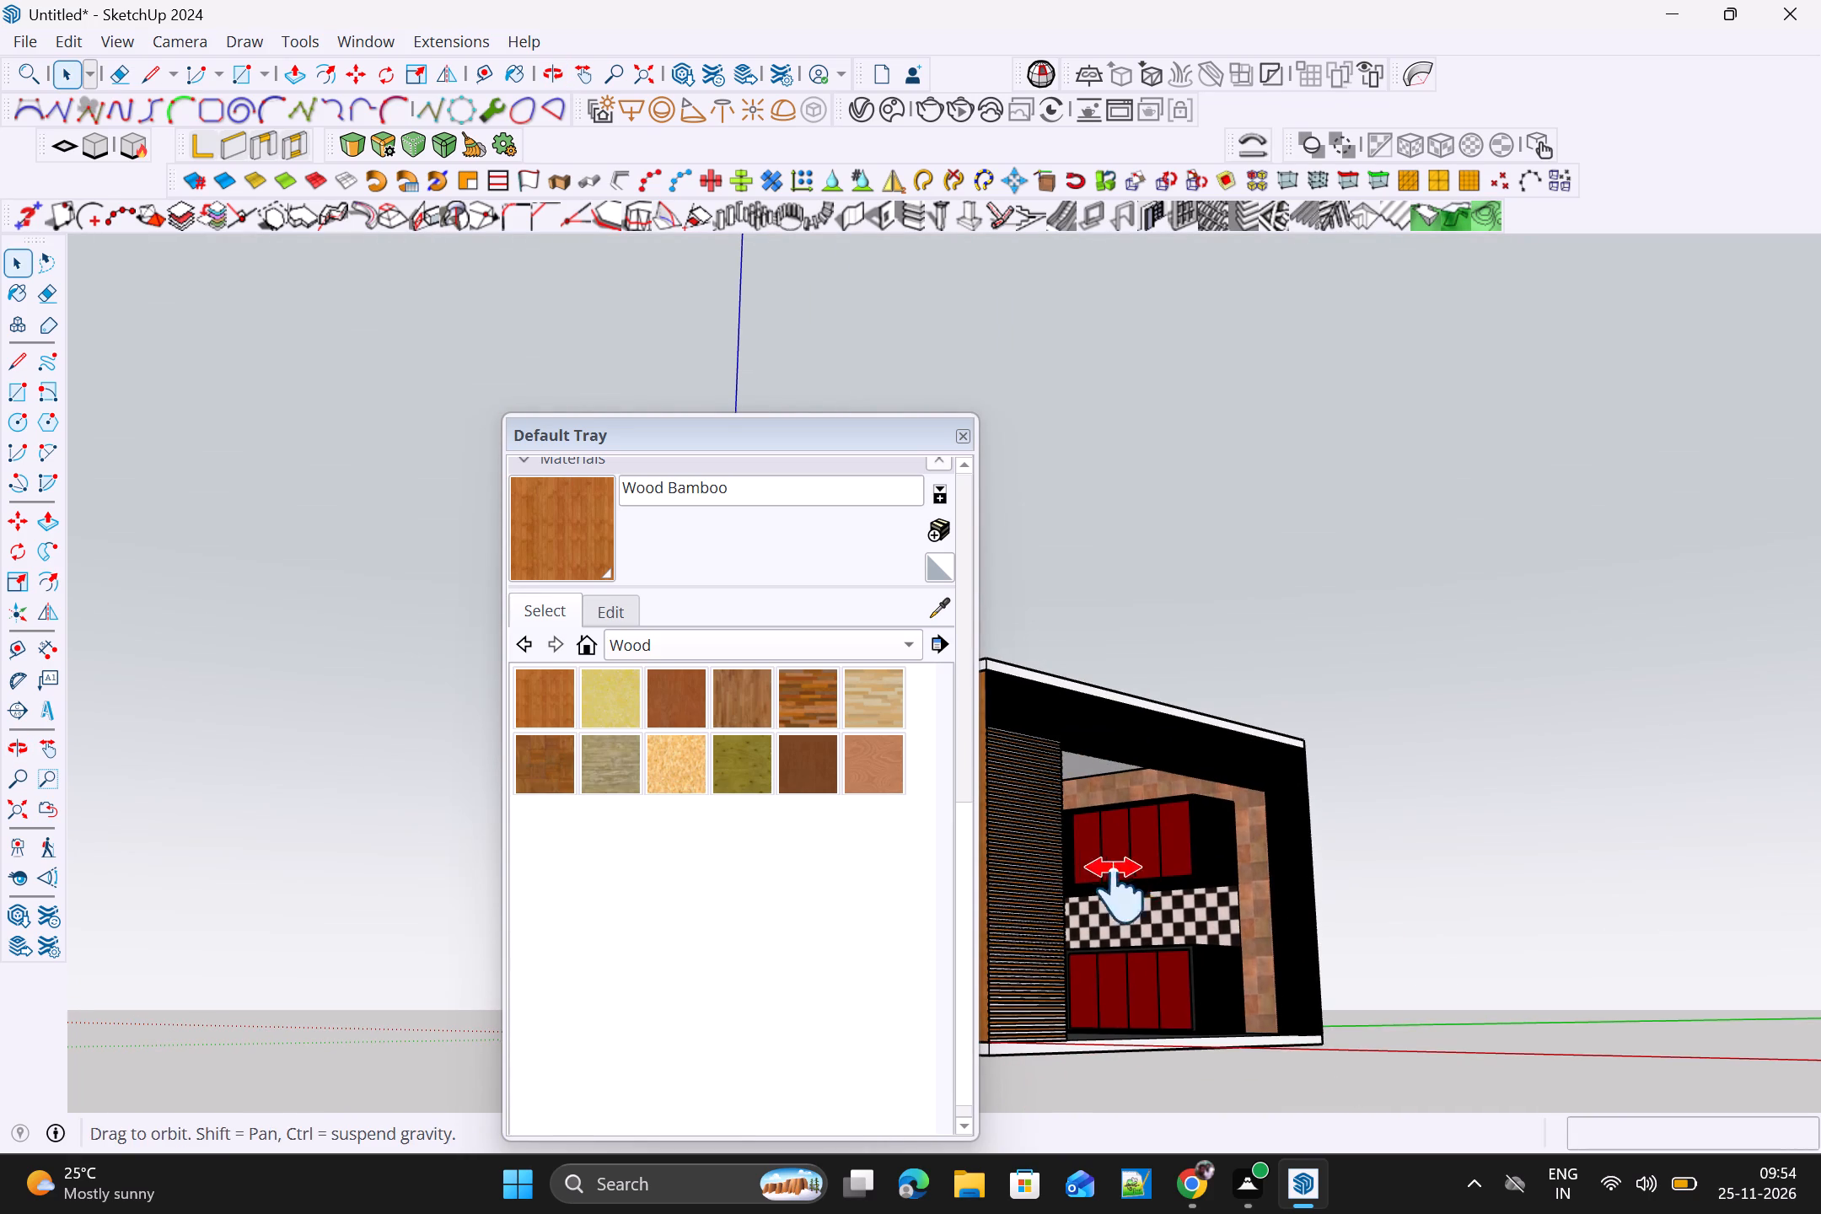
shift+middle_drag(1116, 890, 1340, 922)
scroll(1355, 900, up, 3)
middle_drag(1362, 905, 1343, 1049)
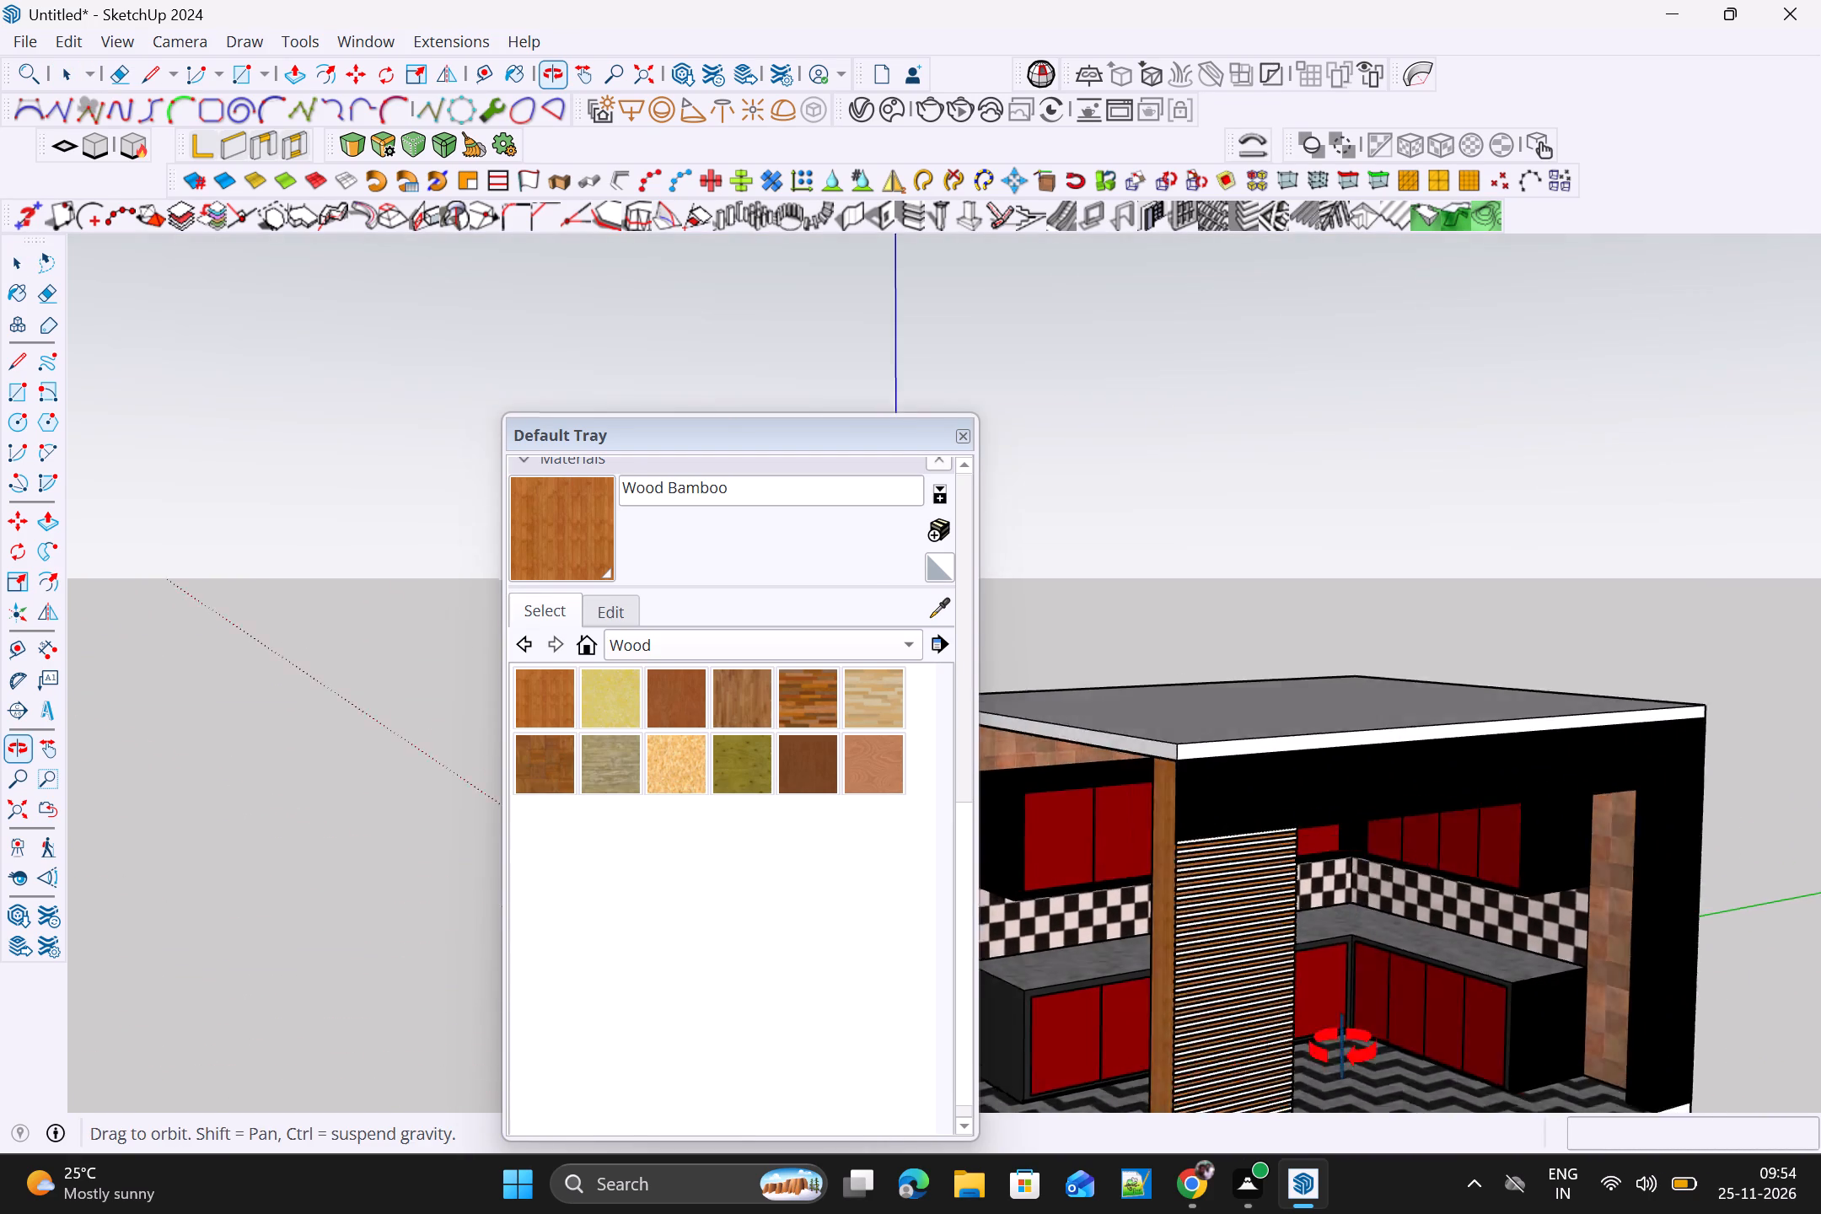
middle_drag(1343, 1049, 1381, 1045)
scroll(1265, 794, up, 13)
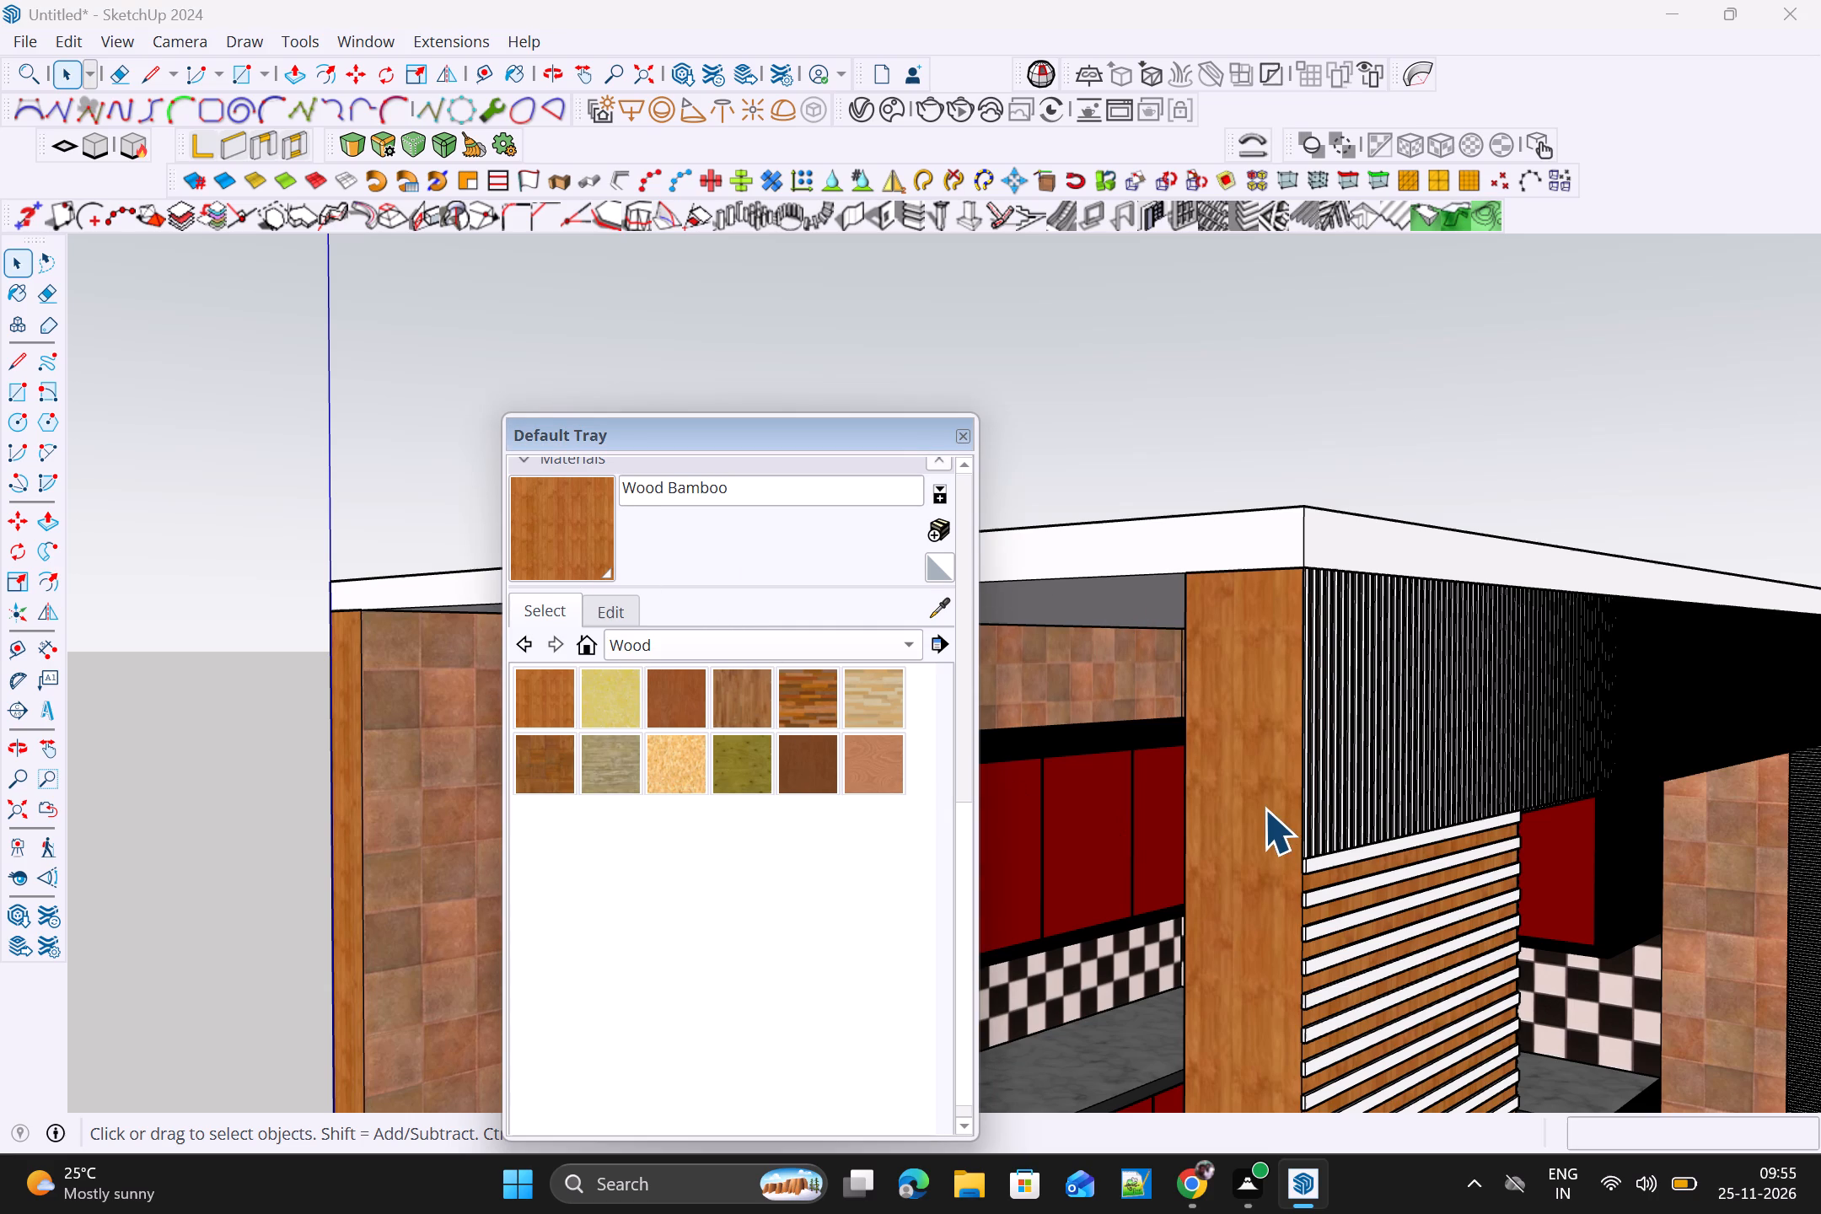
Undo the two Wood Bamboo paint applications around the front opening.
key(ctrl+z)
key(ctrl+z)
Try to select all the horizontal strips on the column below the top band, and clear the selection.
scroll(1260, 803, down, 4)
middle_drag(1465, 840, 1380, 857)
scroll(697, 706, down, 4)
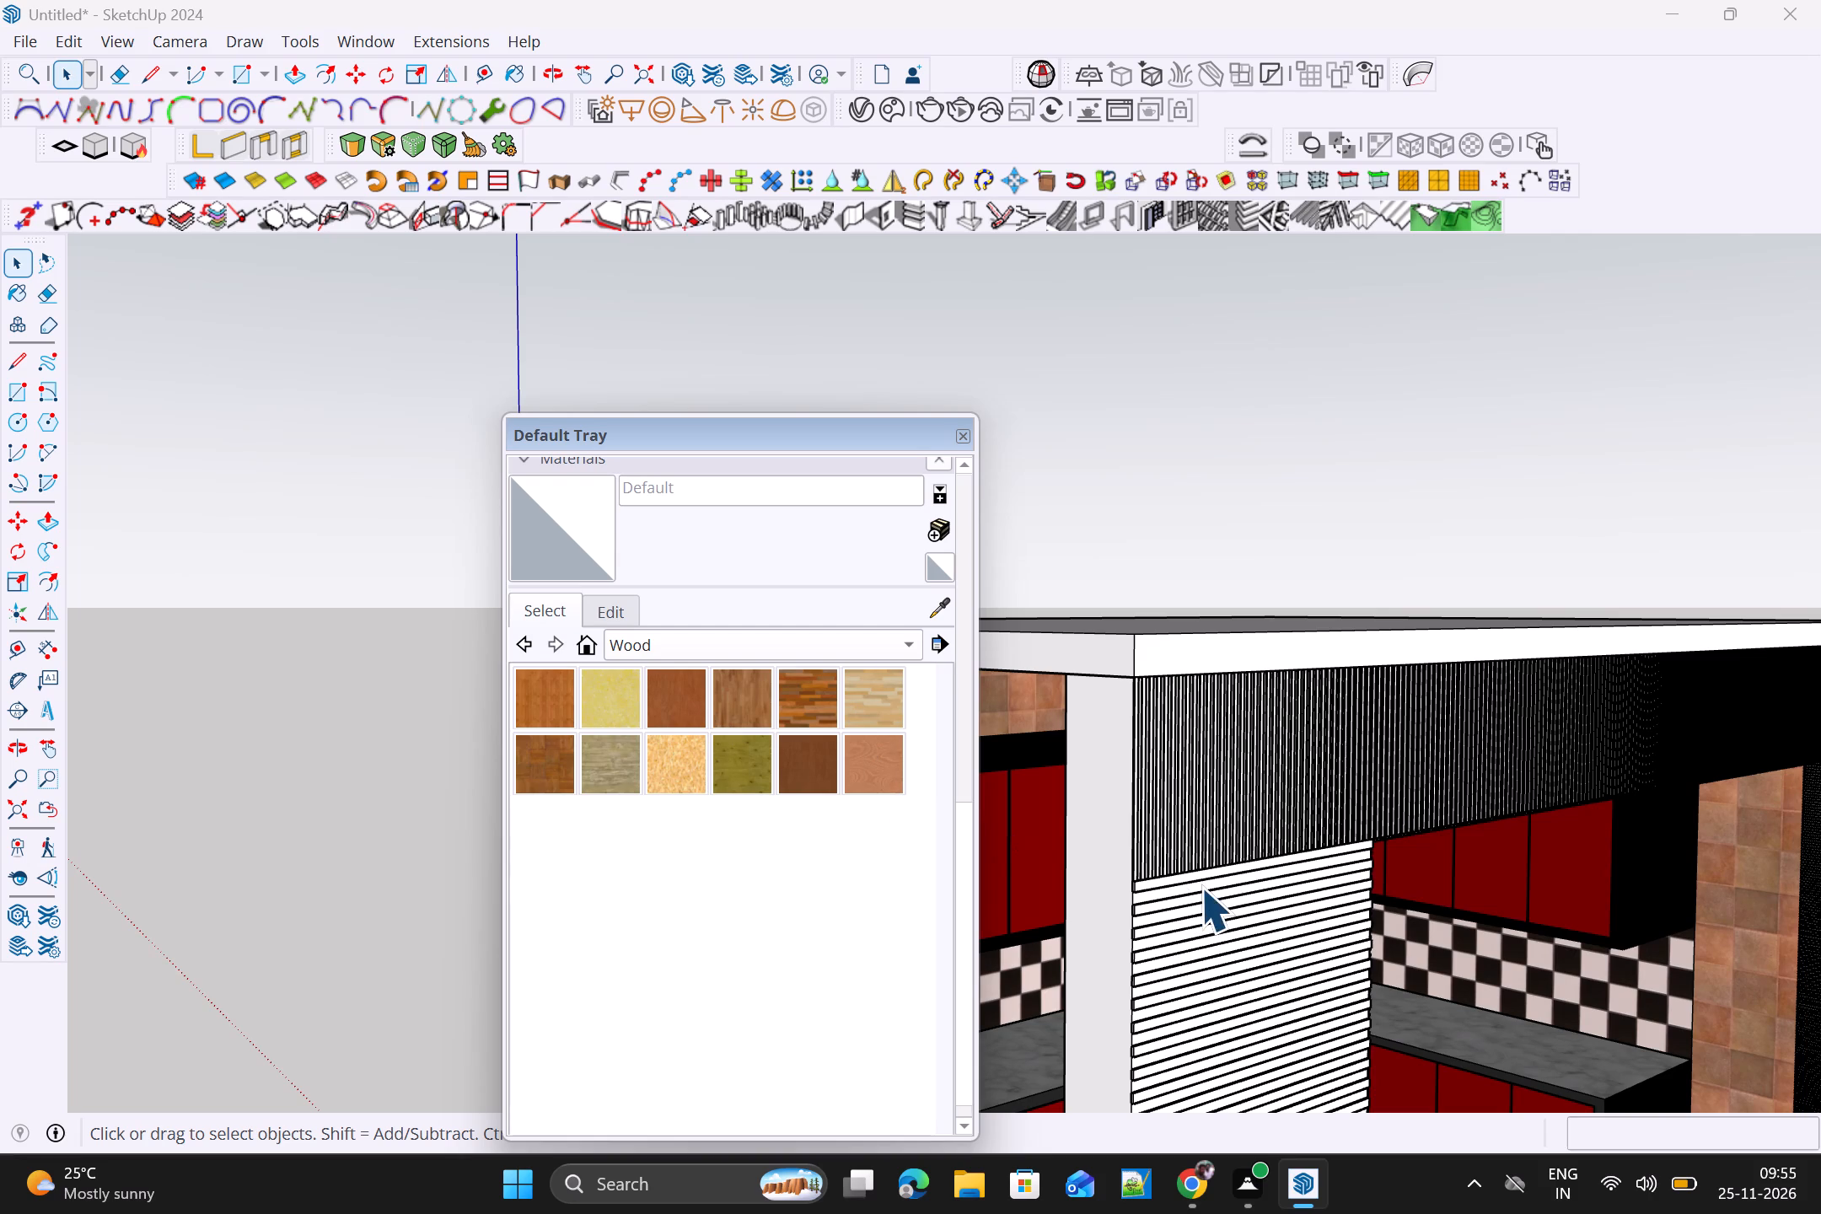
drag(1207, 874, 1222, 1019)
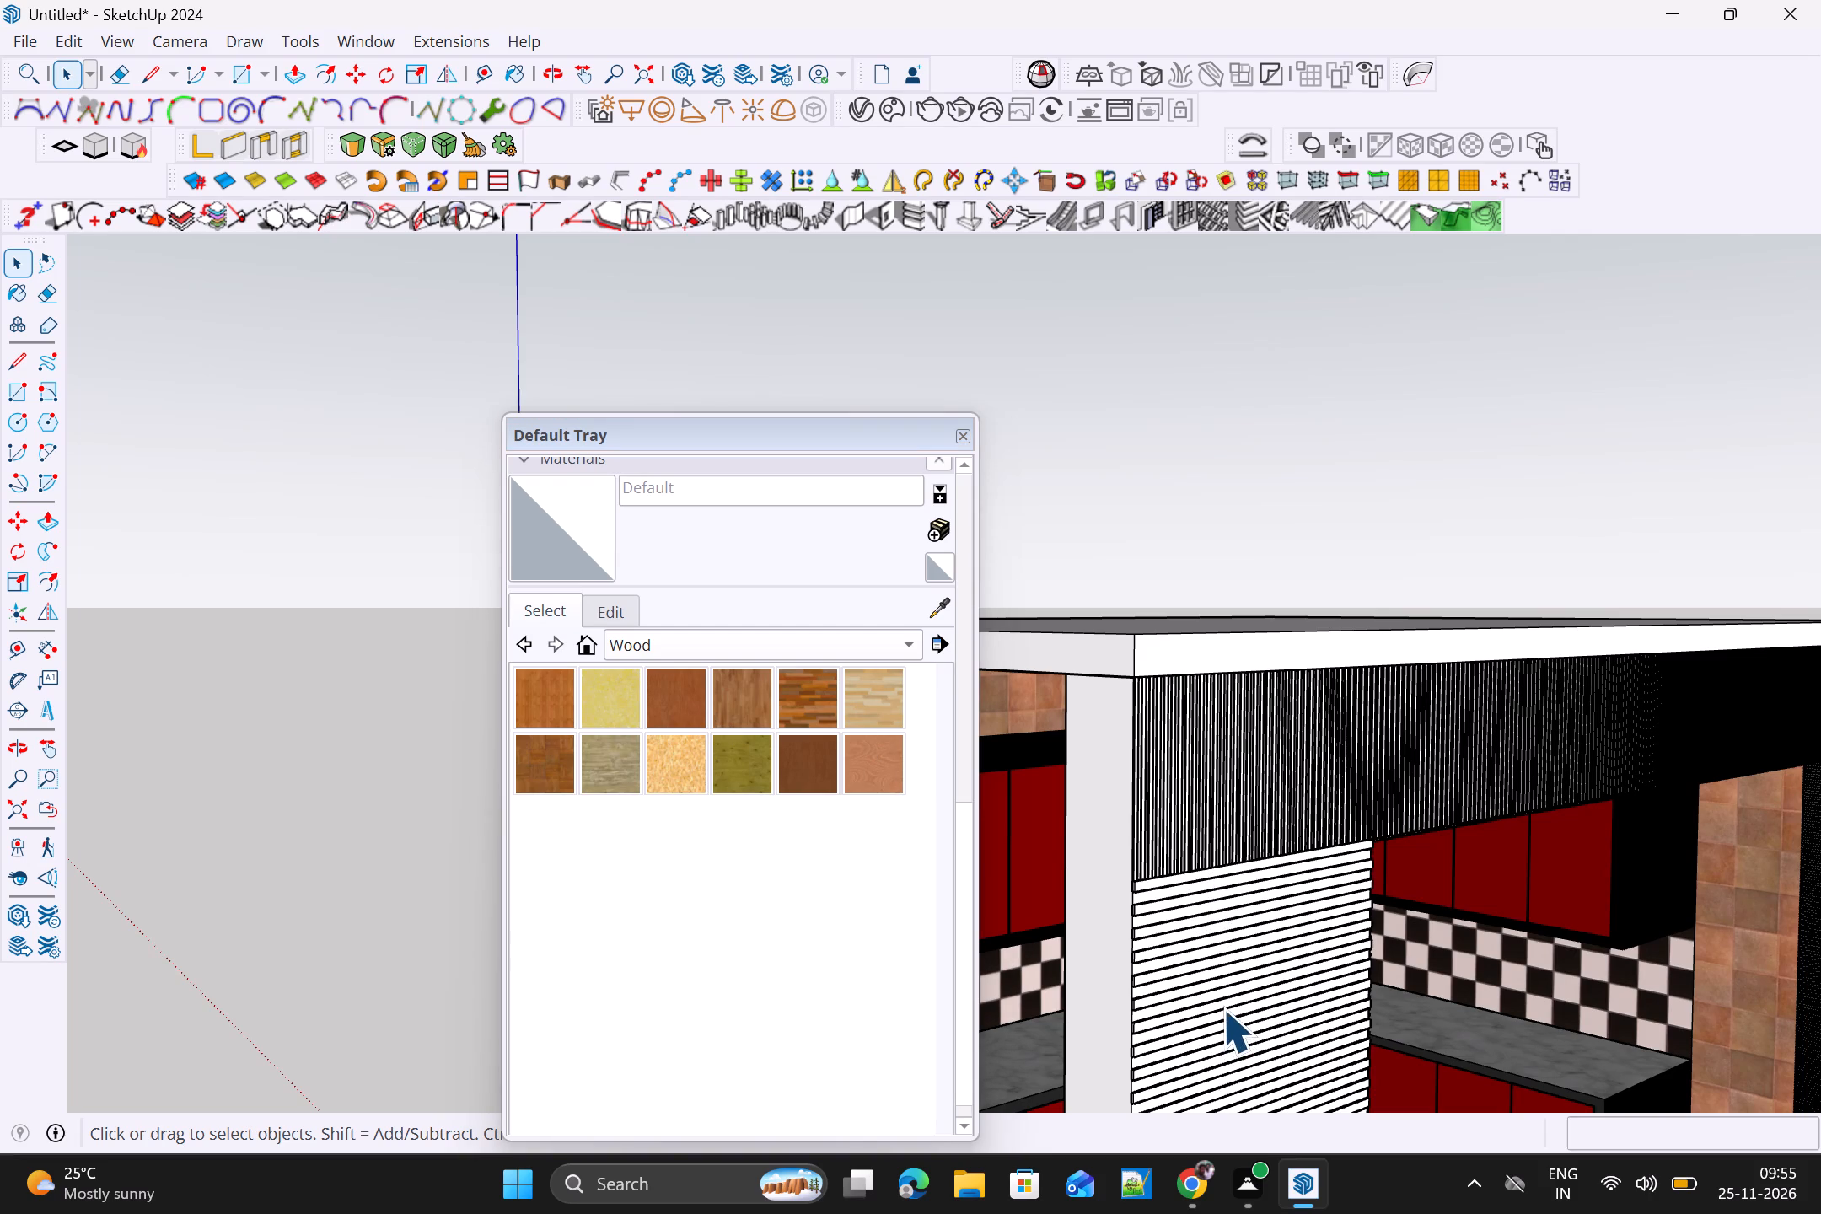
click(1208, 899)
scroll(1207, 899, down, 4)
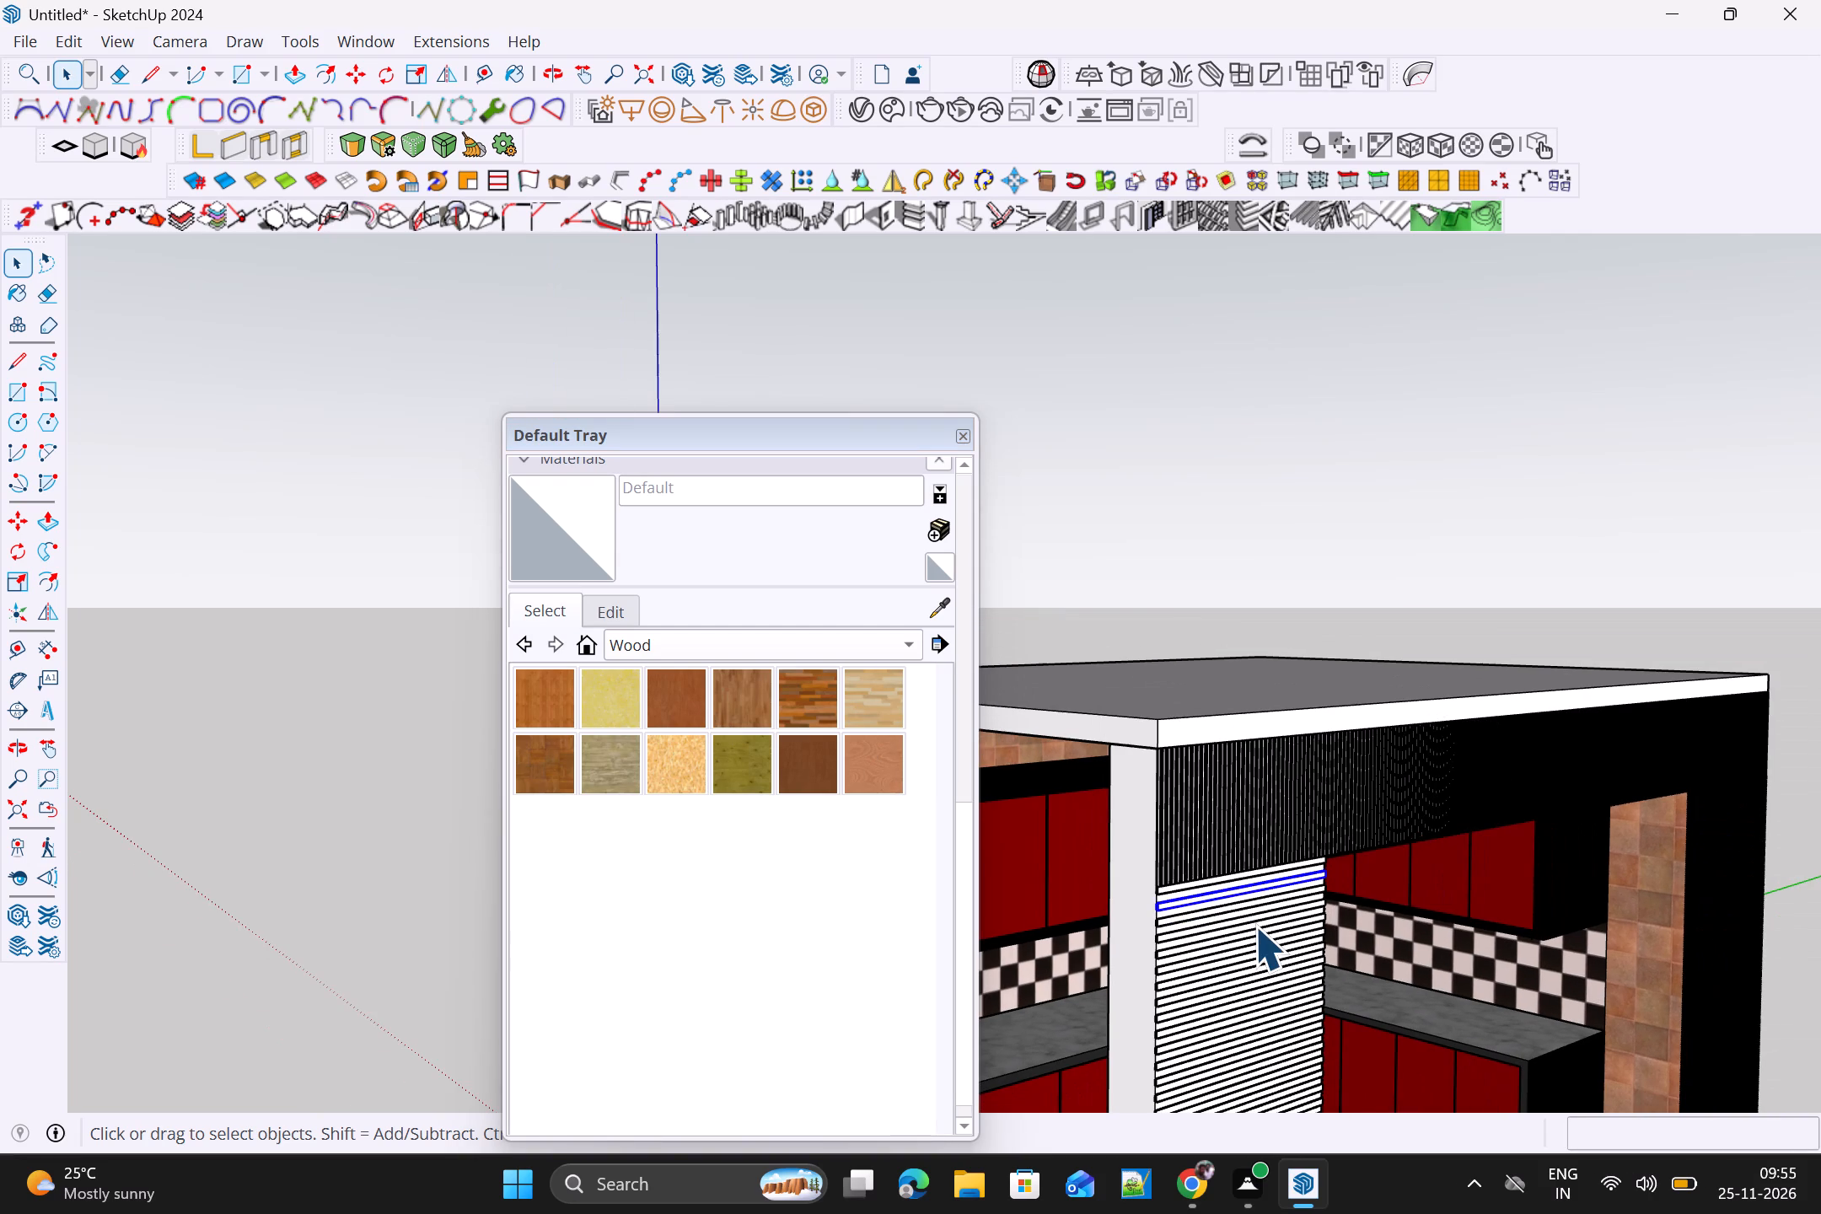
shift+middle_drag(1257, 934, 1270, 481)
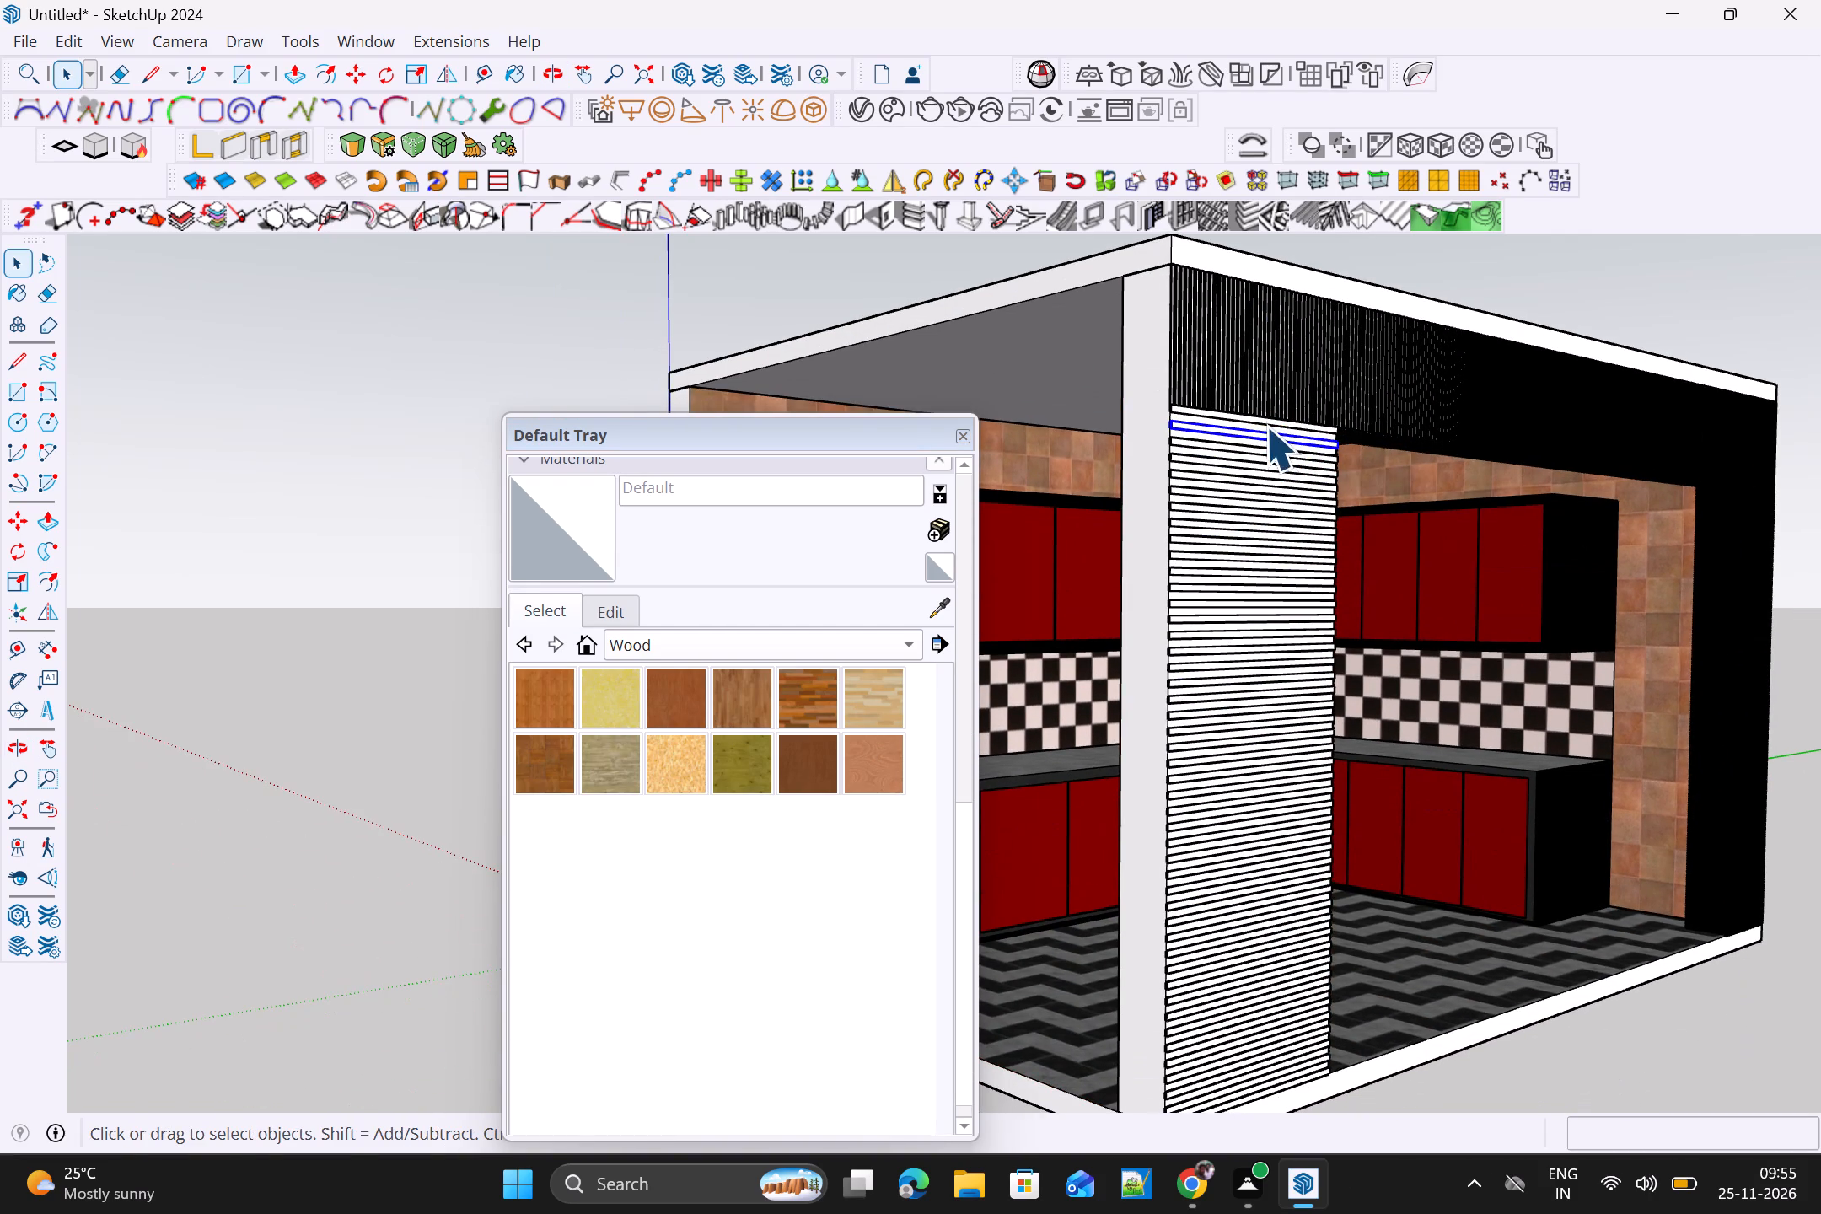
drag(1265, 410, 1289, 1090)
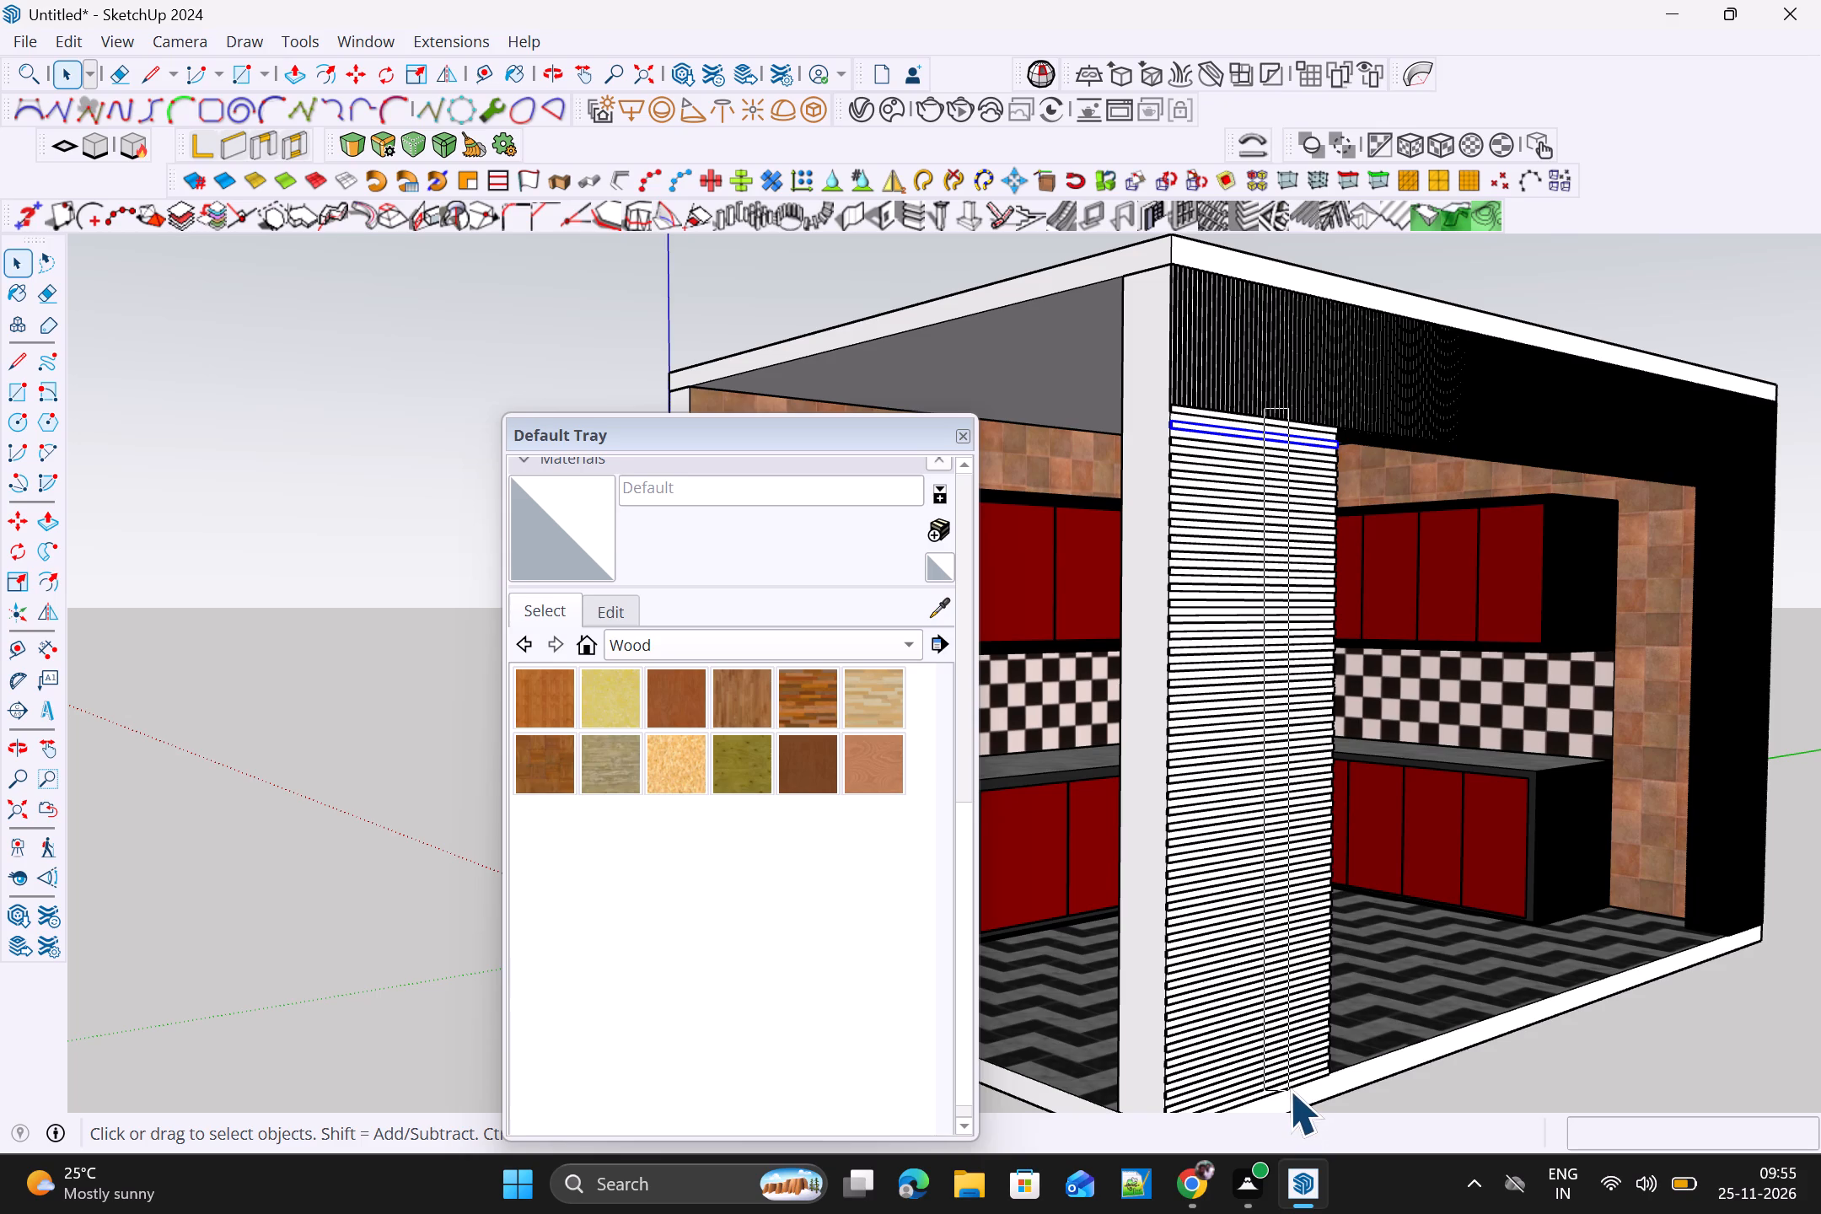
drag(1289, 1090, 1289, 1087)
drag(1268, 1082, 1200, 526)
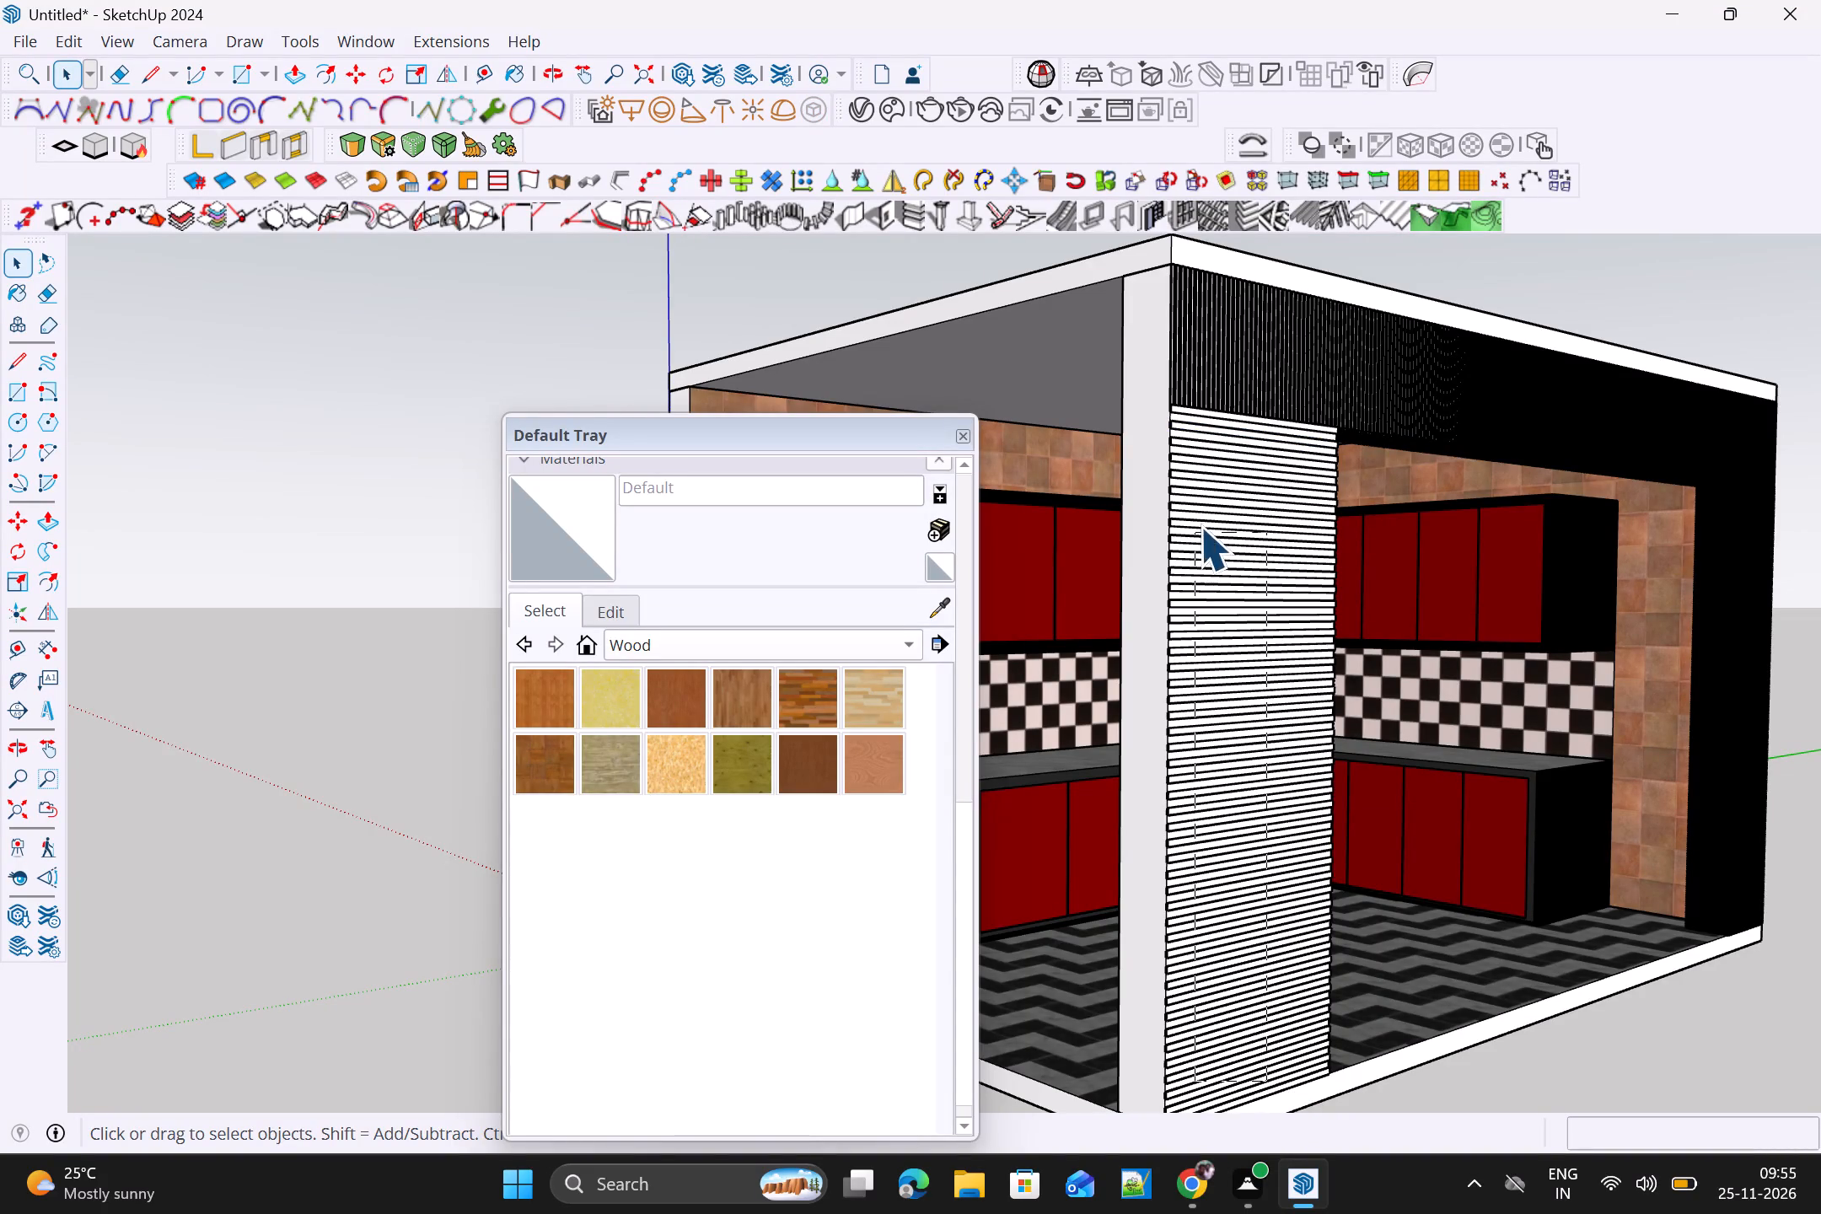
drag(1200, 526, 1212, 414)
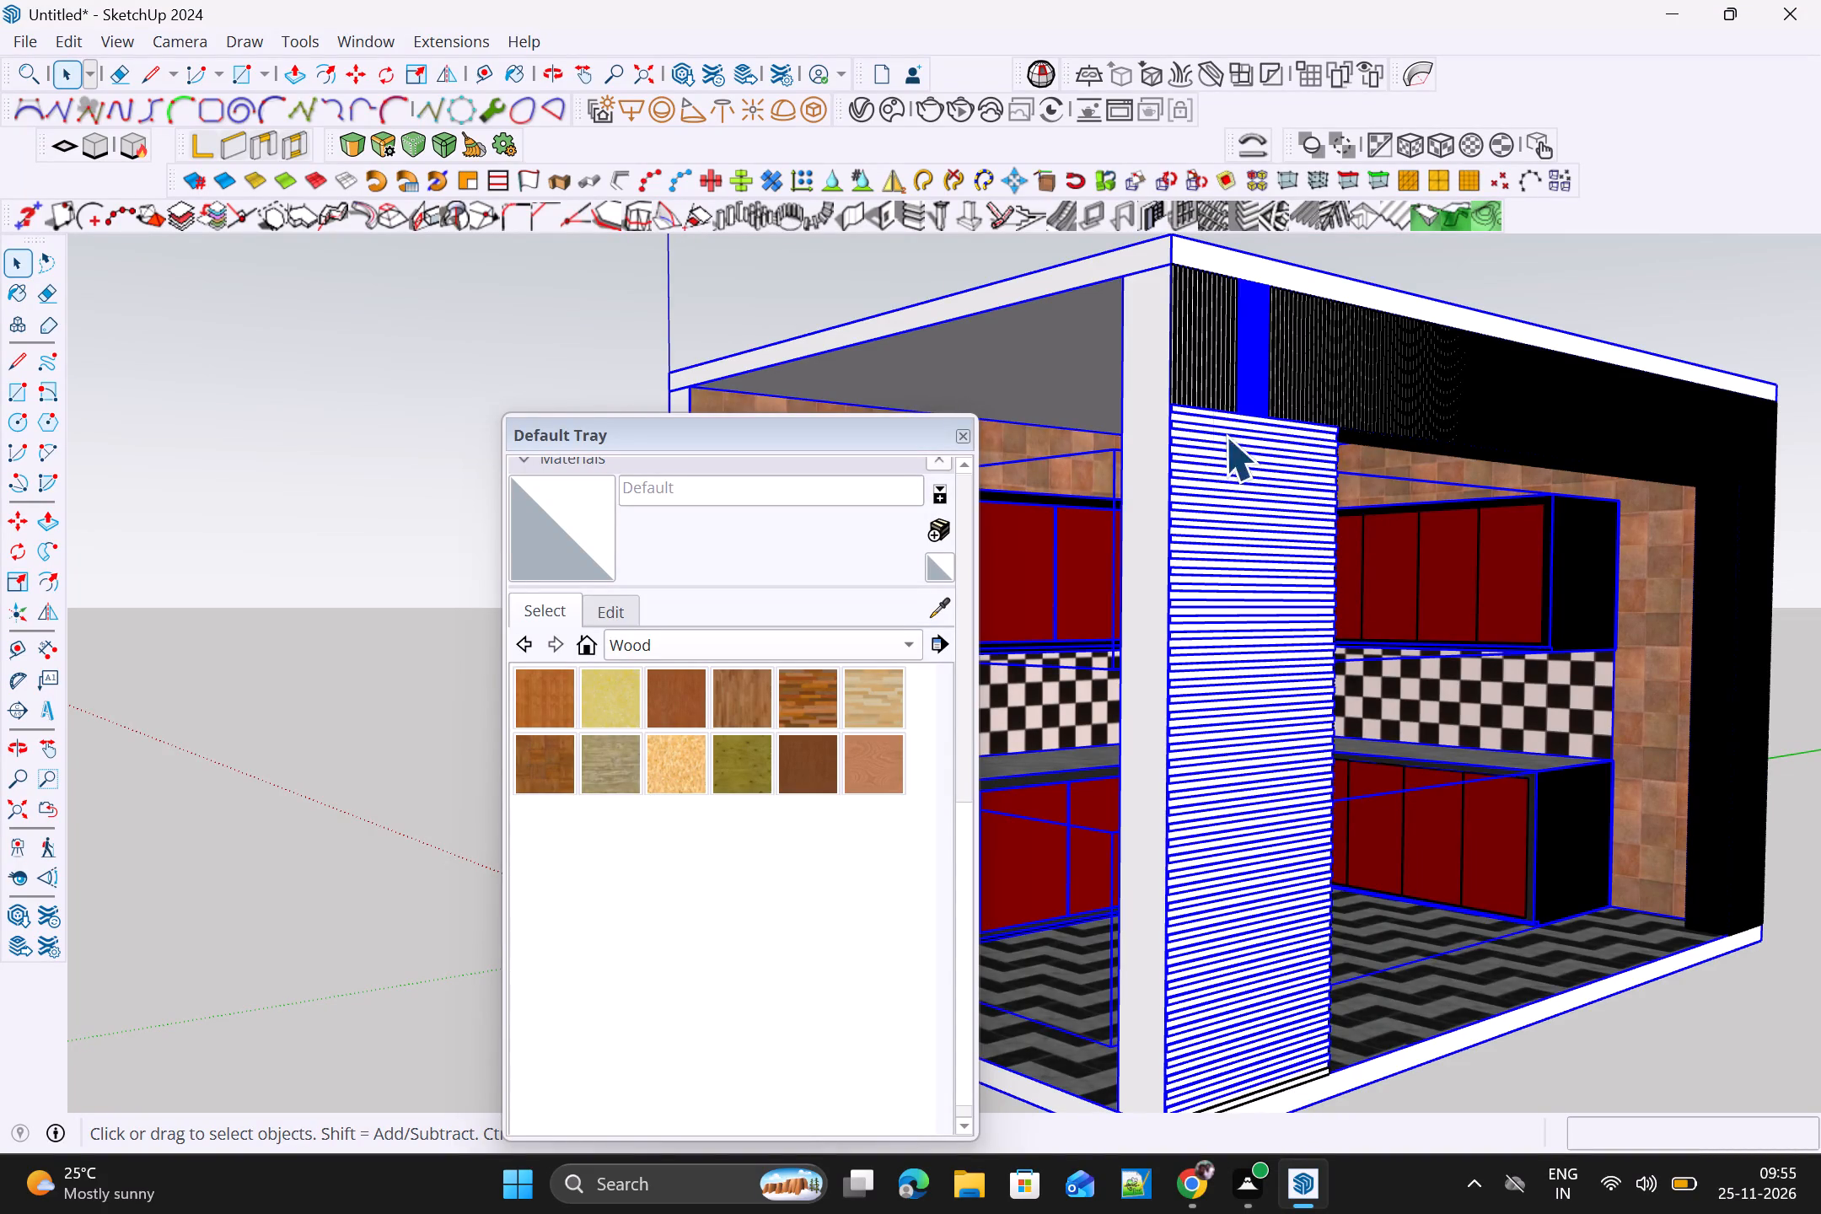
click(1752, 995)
Select all the horizontal strips on the near column below the top band and paint them with Wood Bamboo.
click(1177, 768)
triple_click(1207, 756)
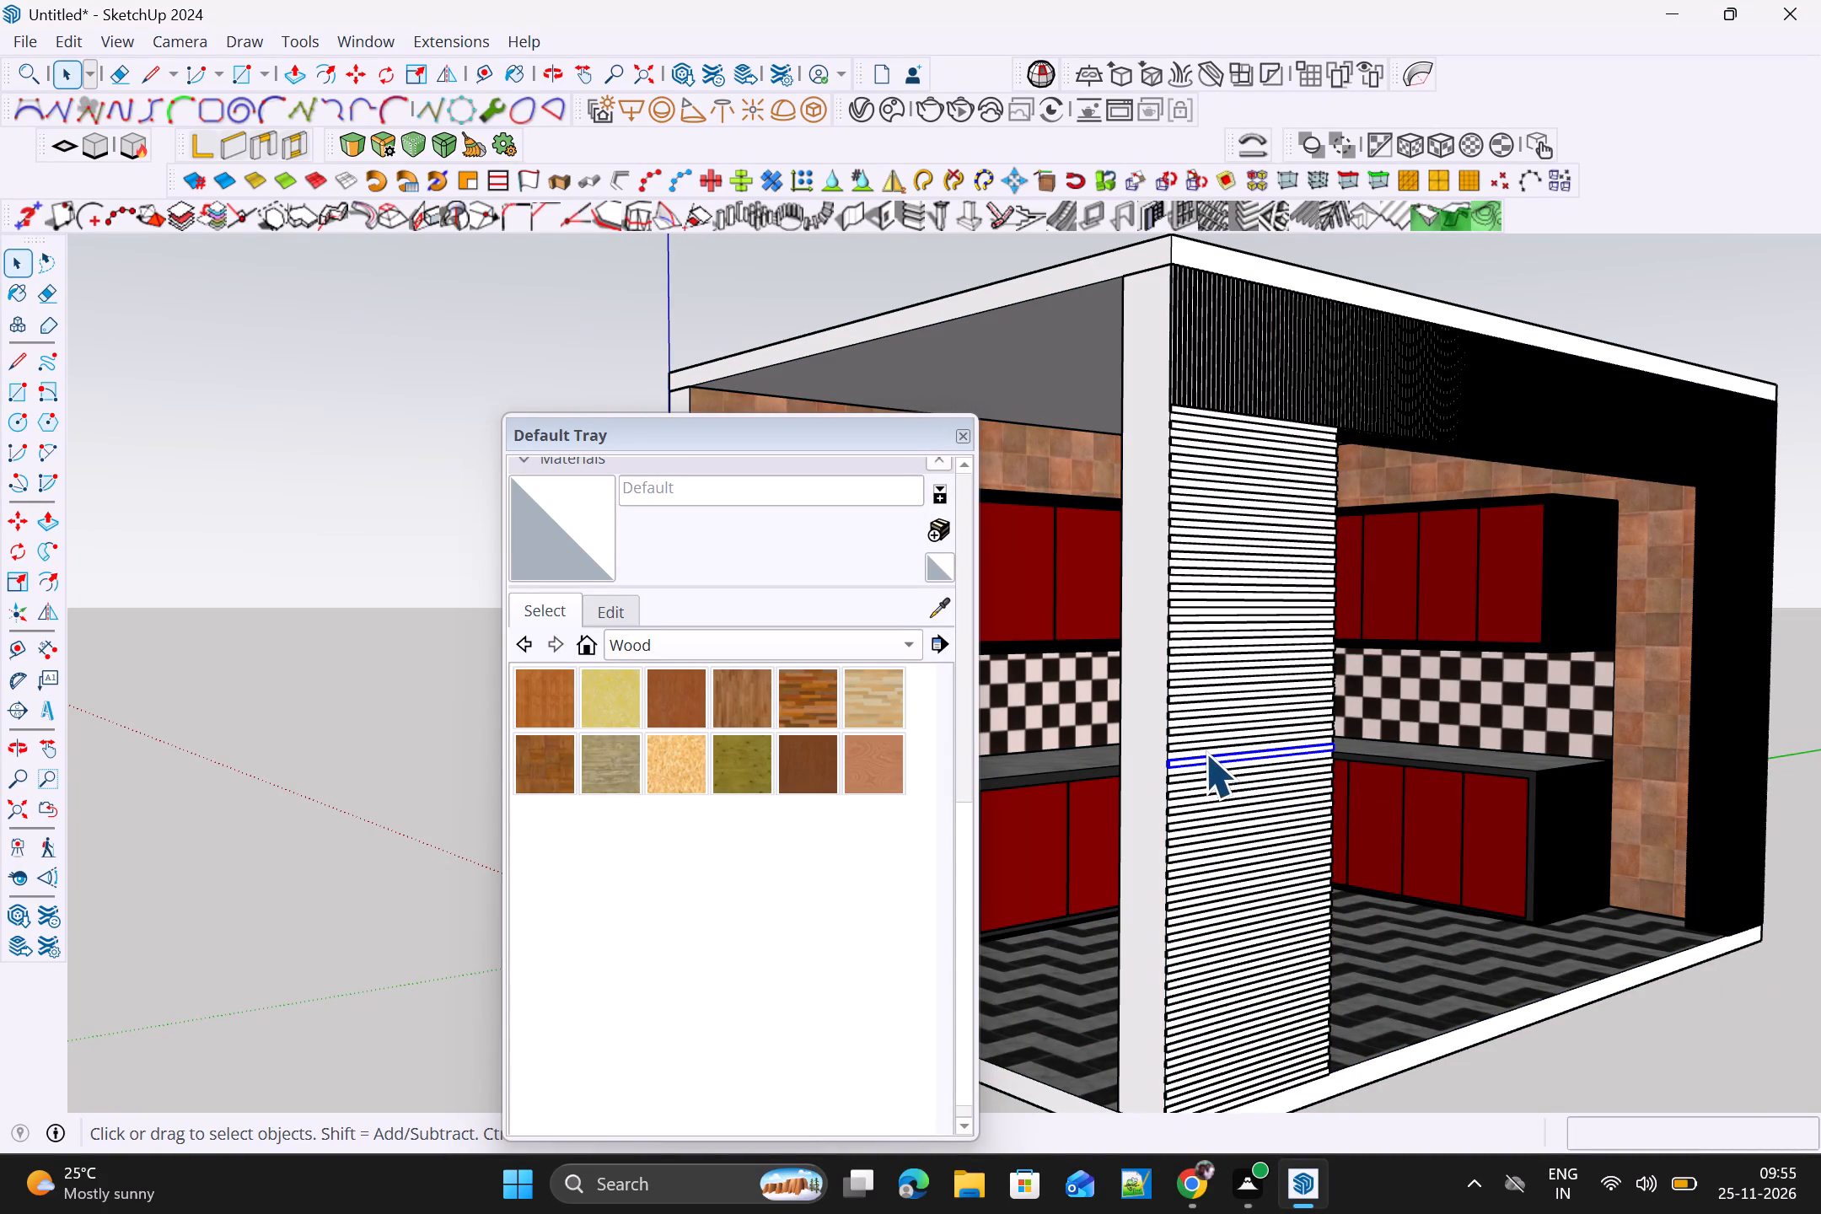
click(1201, 755)
triple_click(1143, 739)
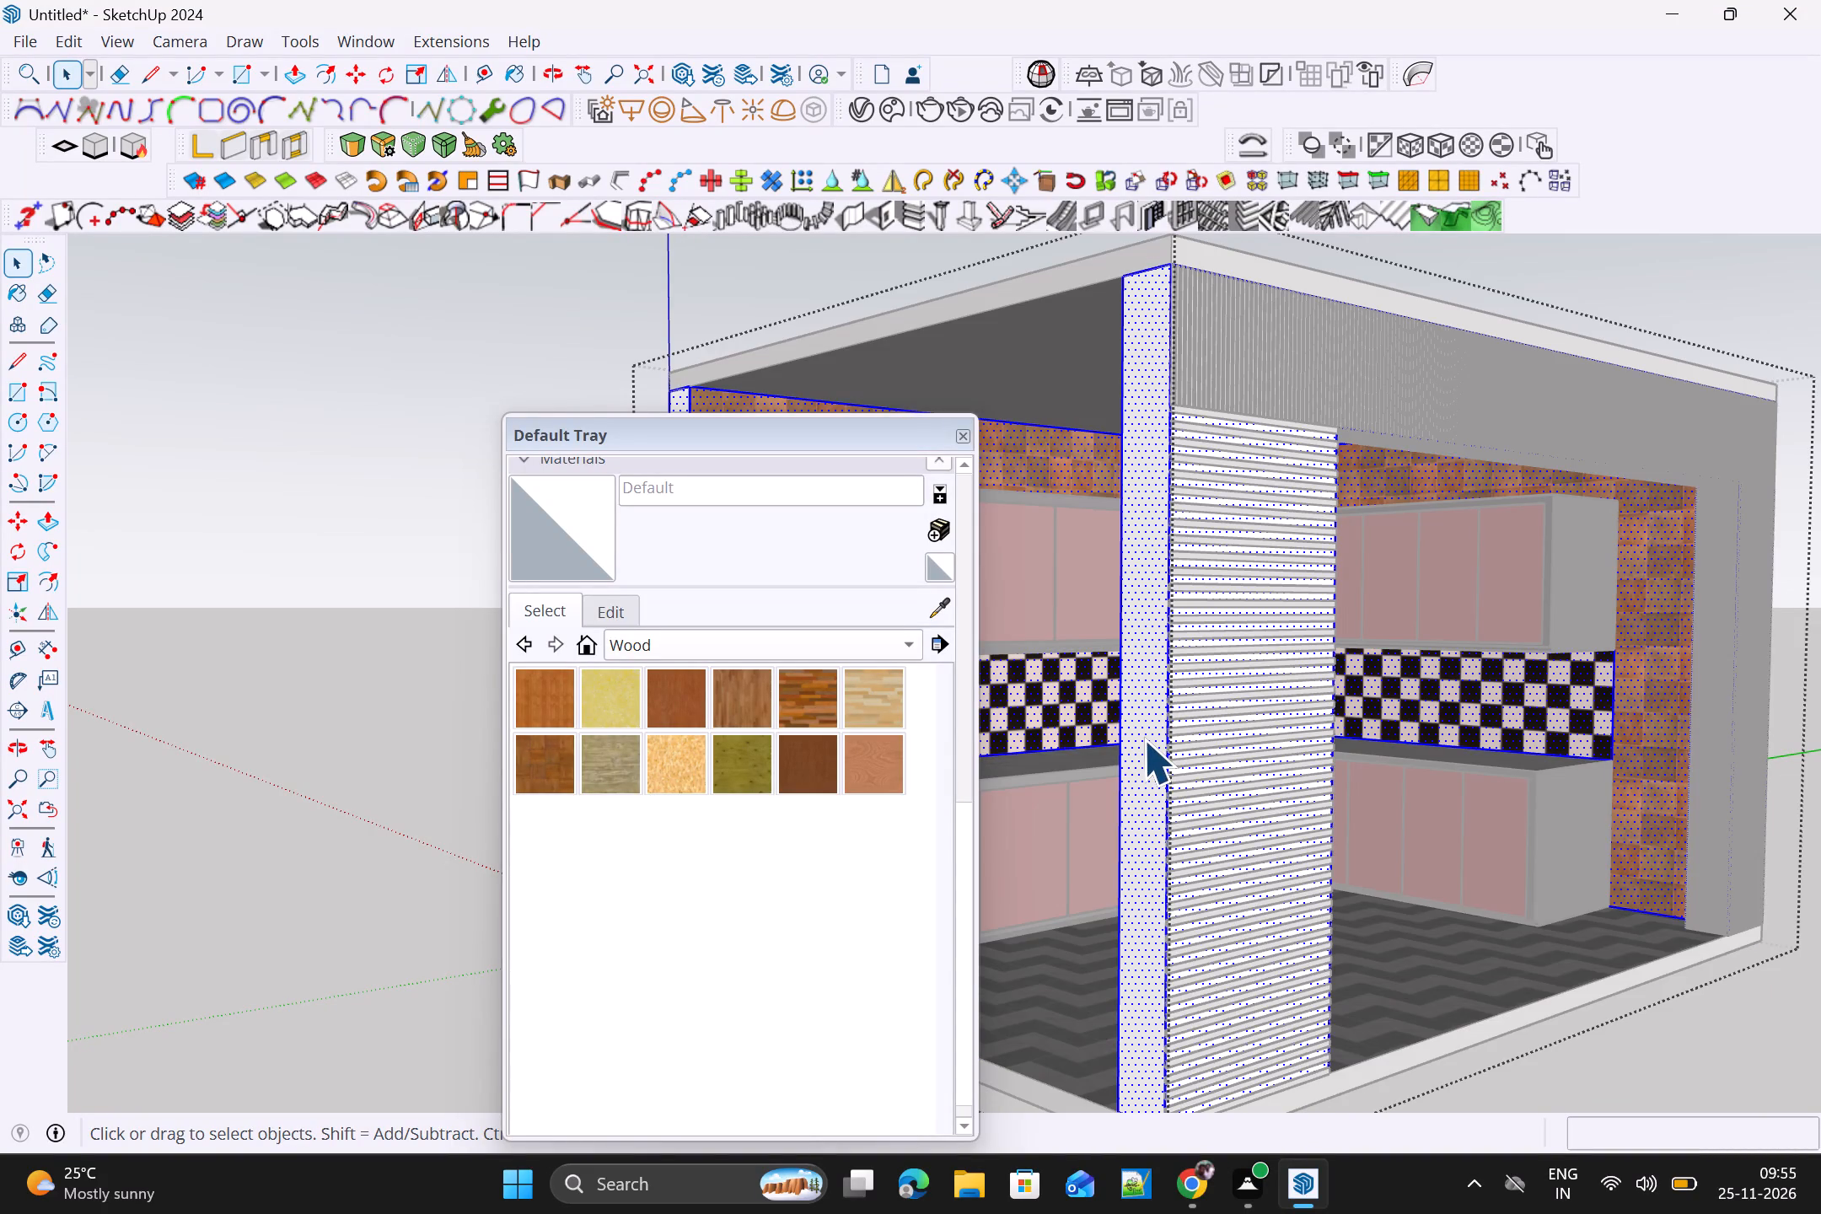
click(1196, 731)
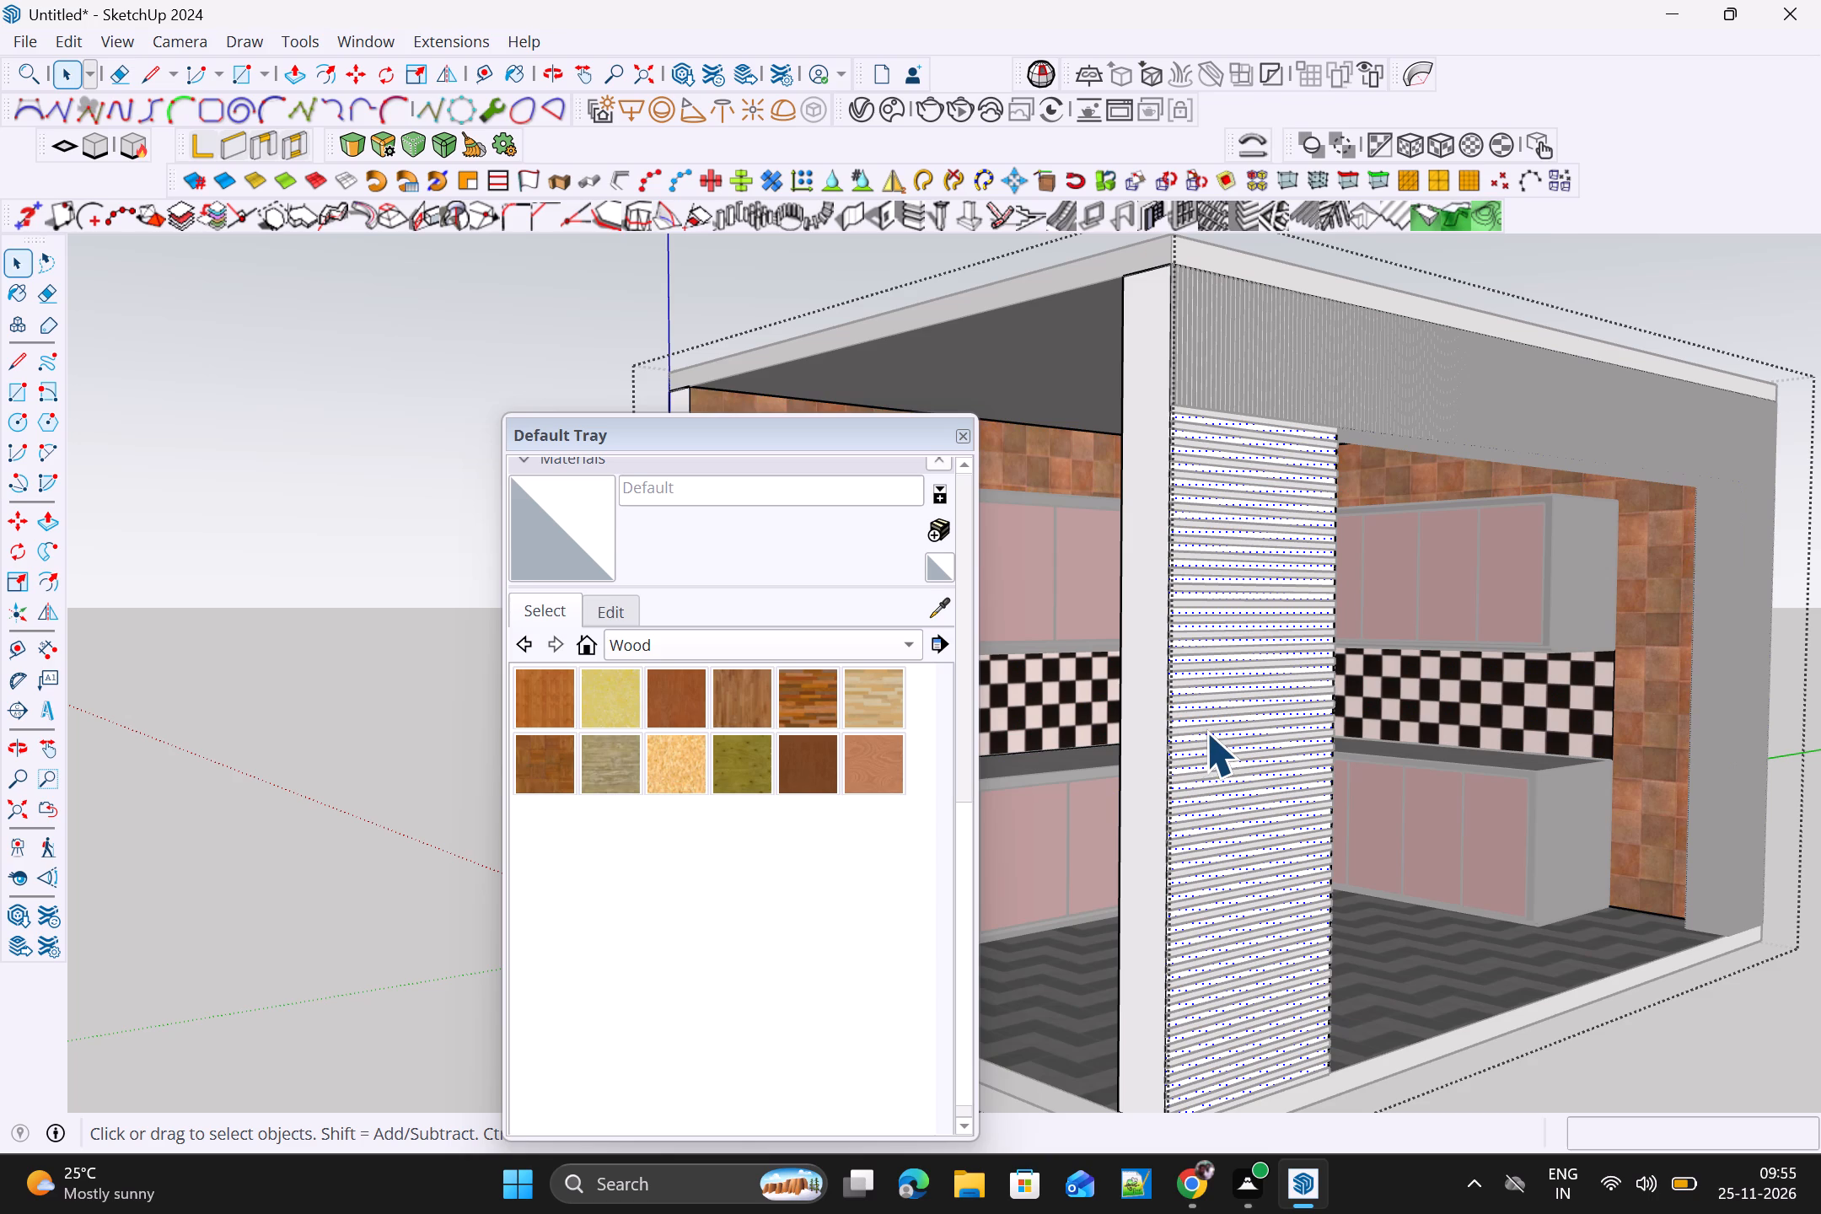
click(561, 699)
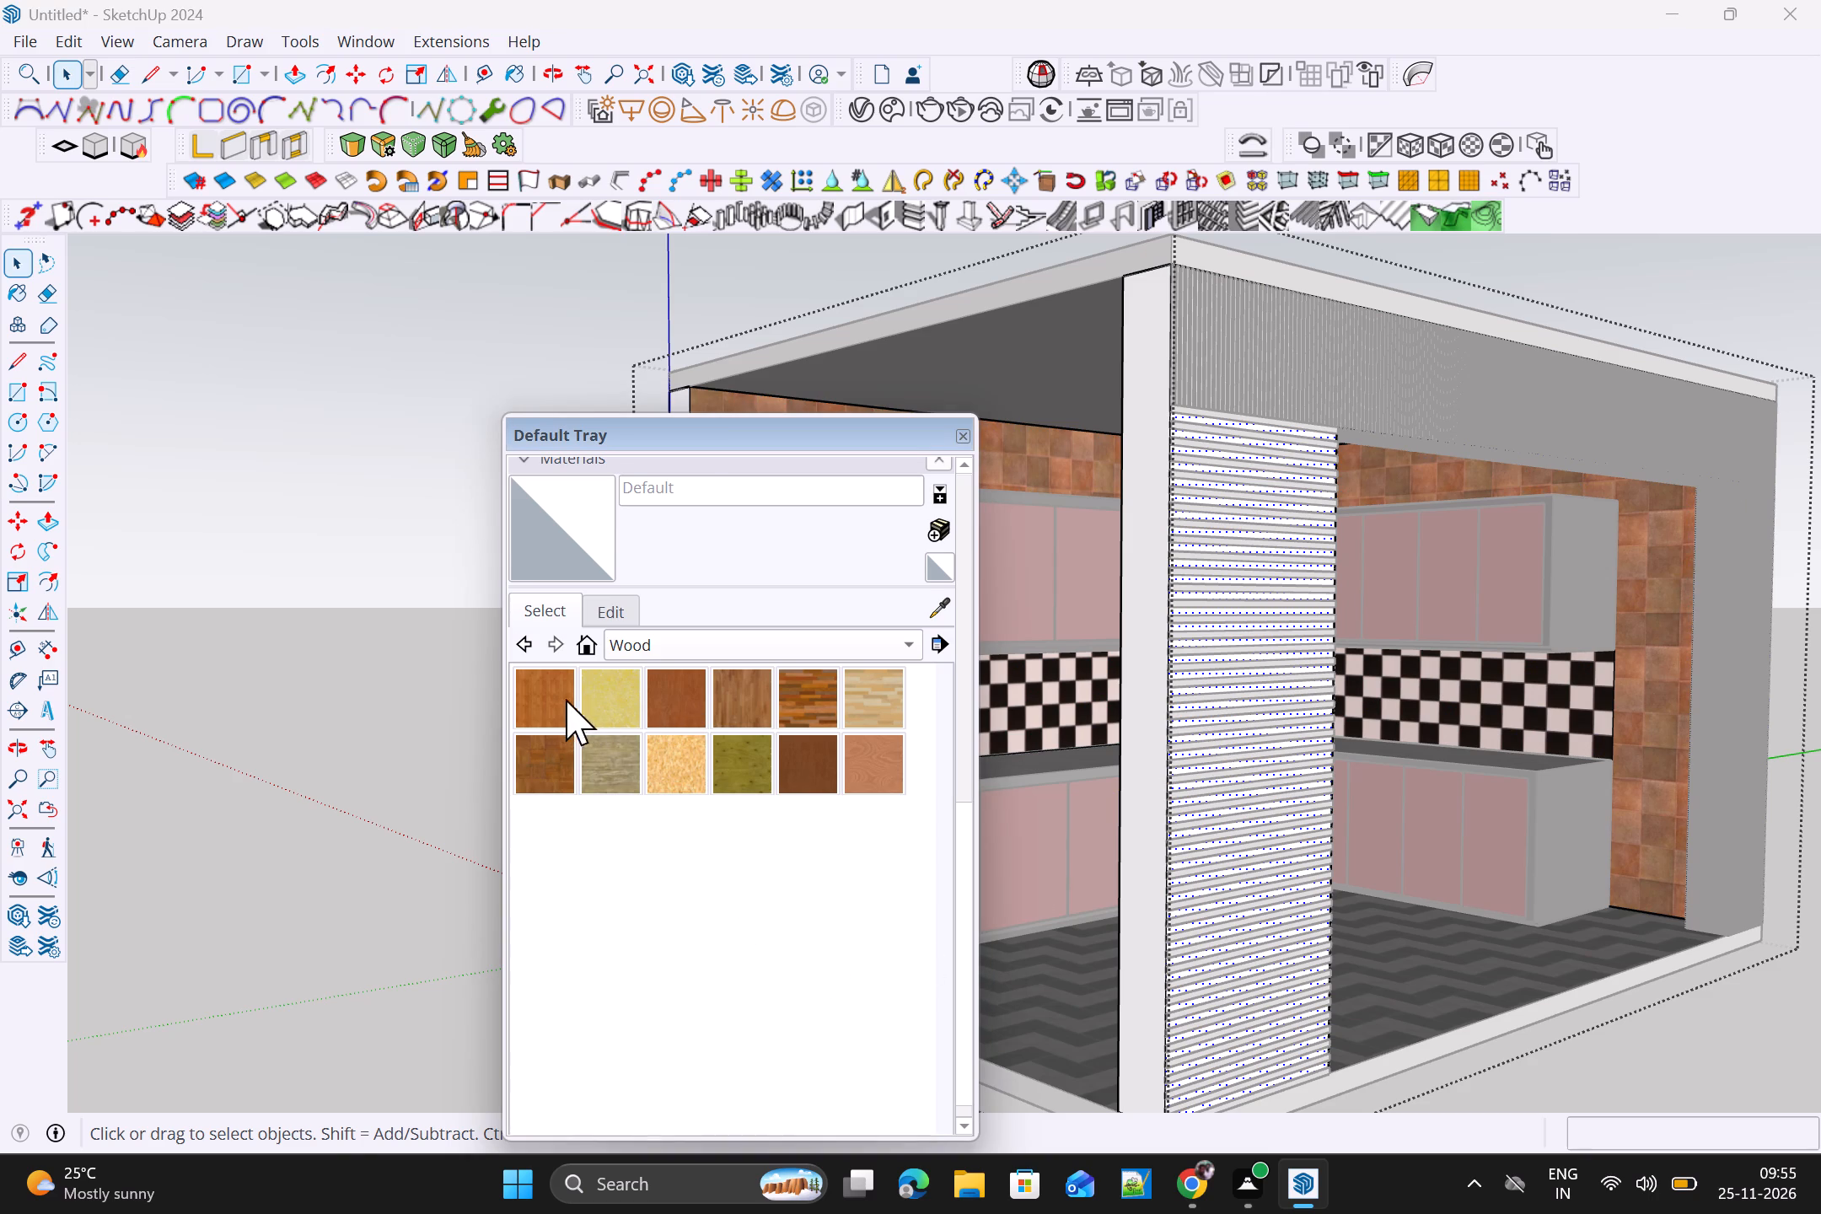
click(1238, 629)
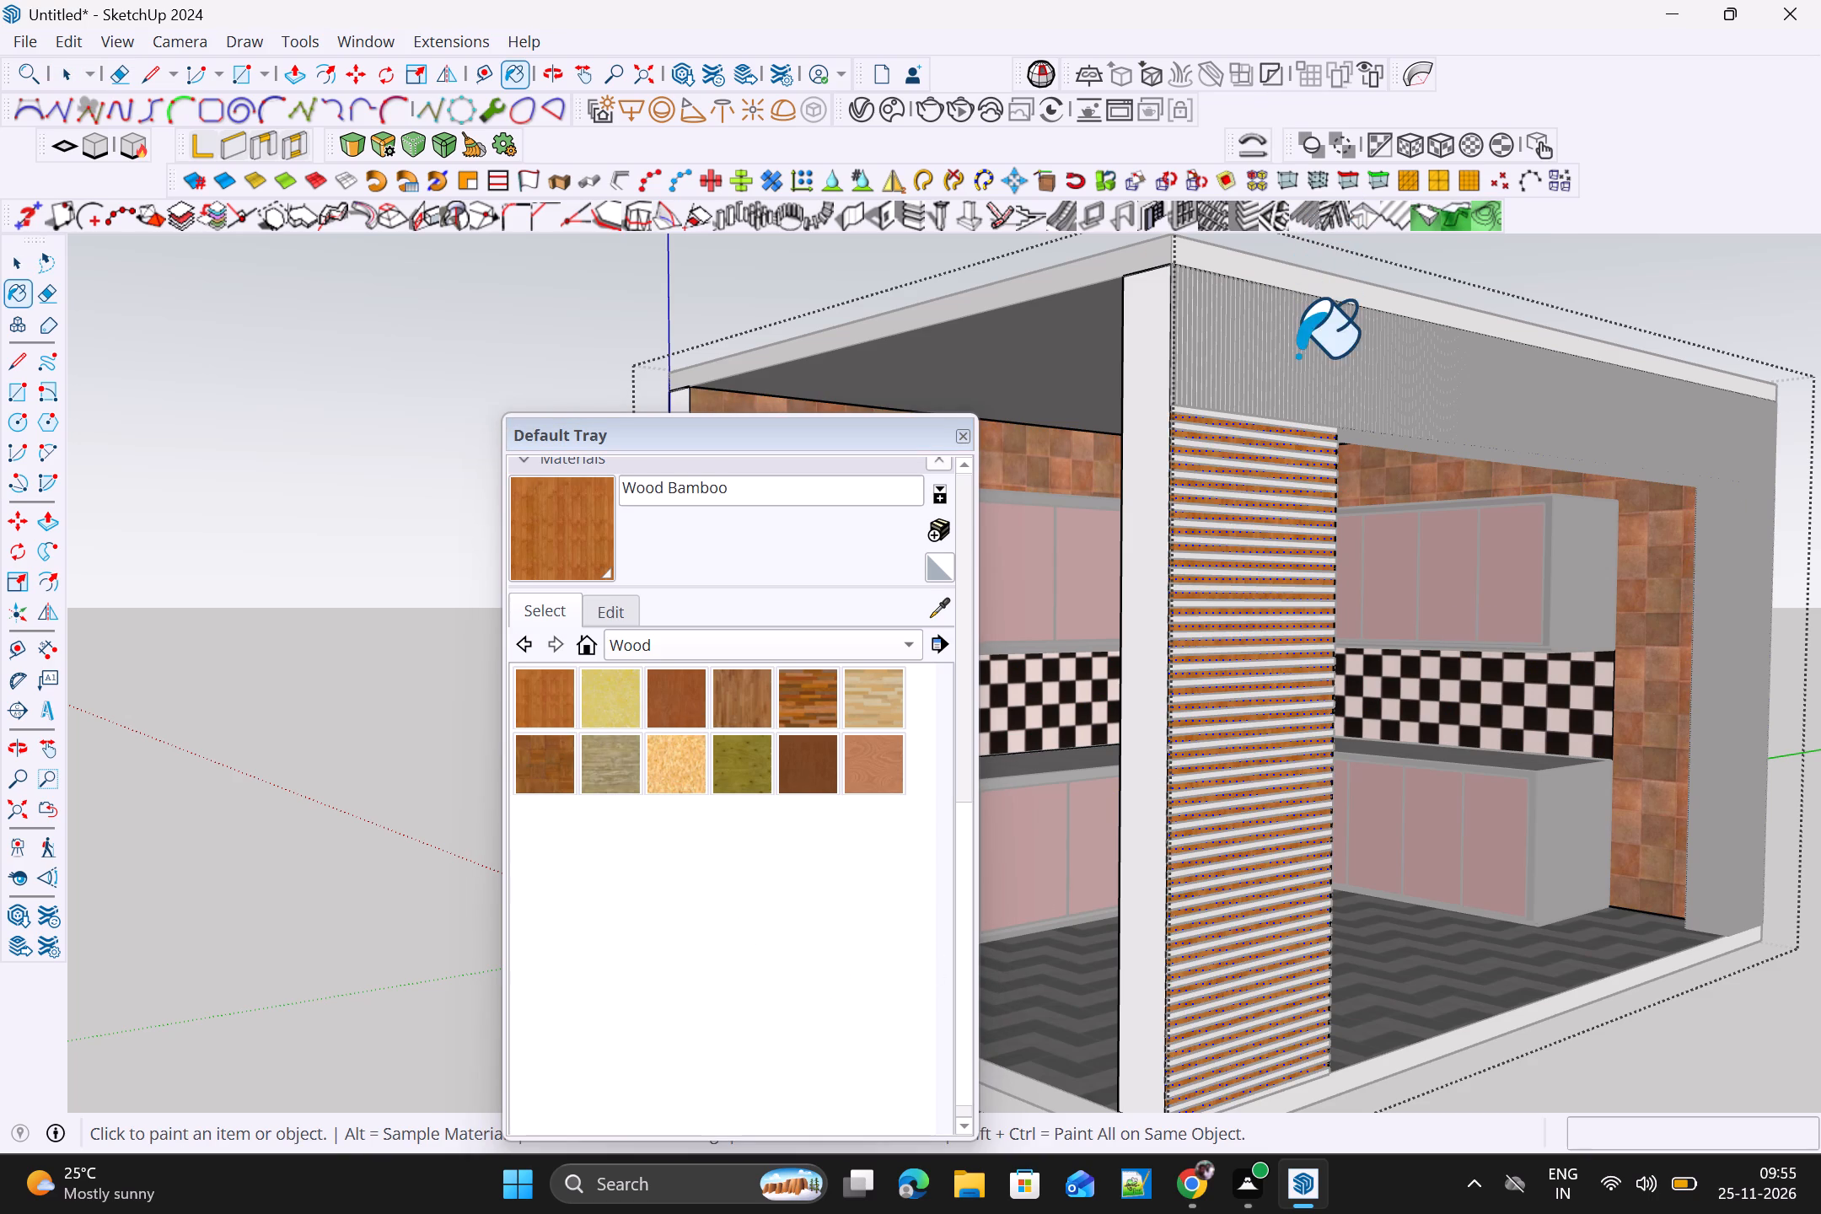
click(1298, 357)
key(space)
click(1672, 1011)
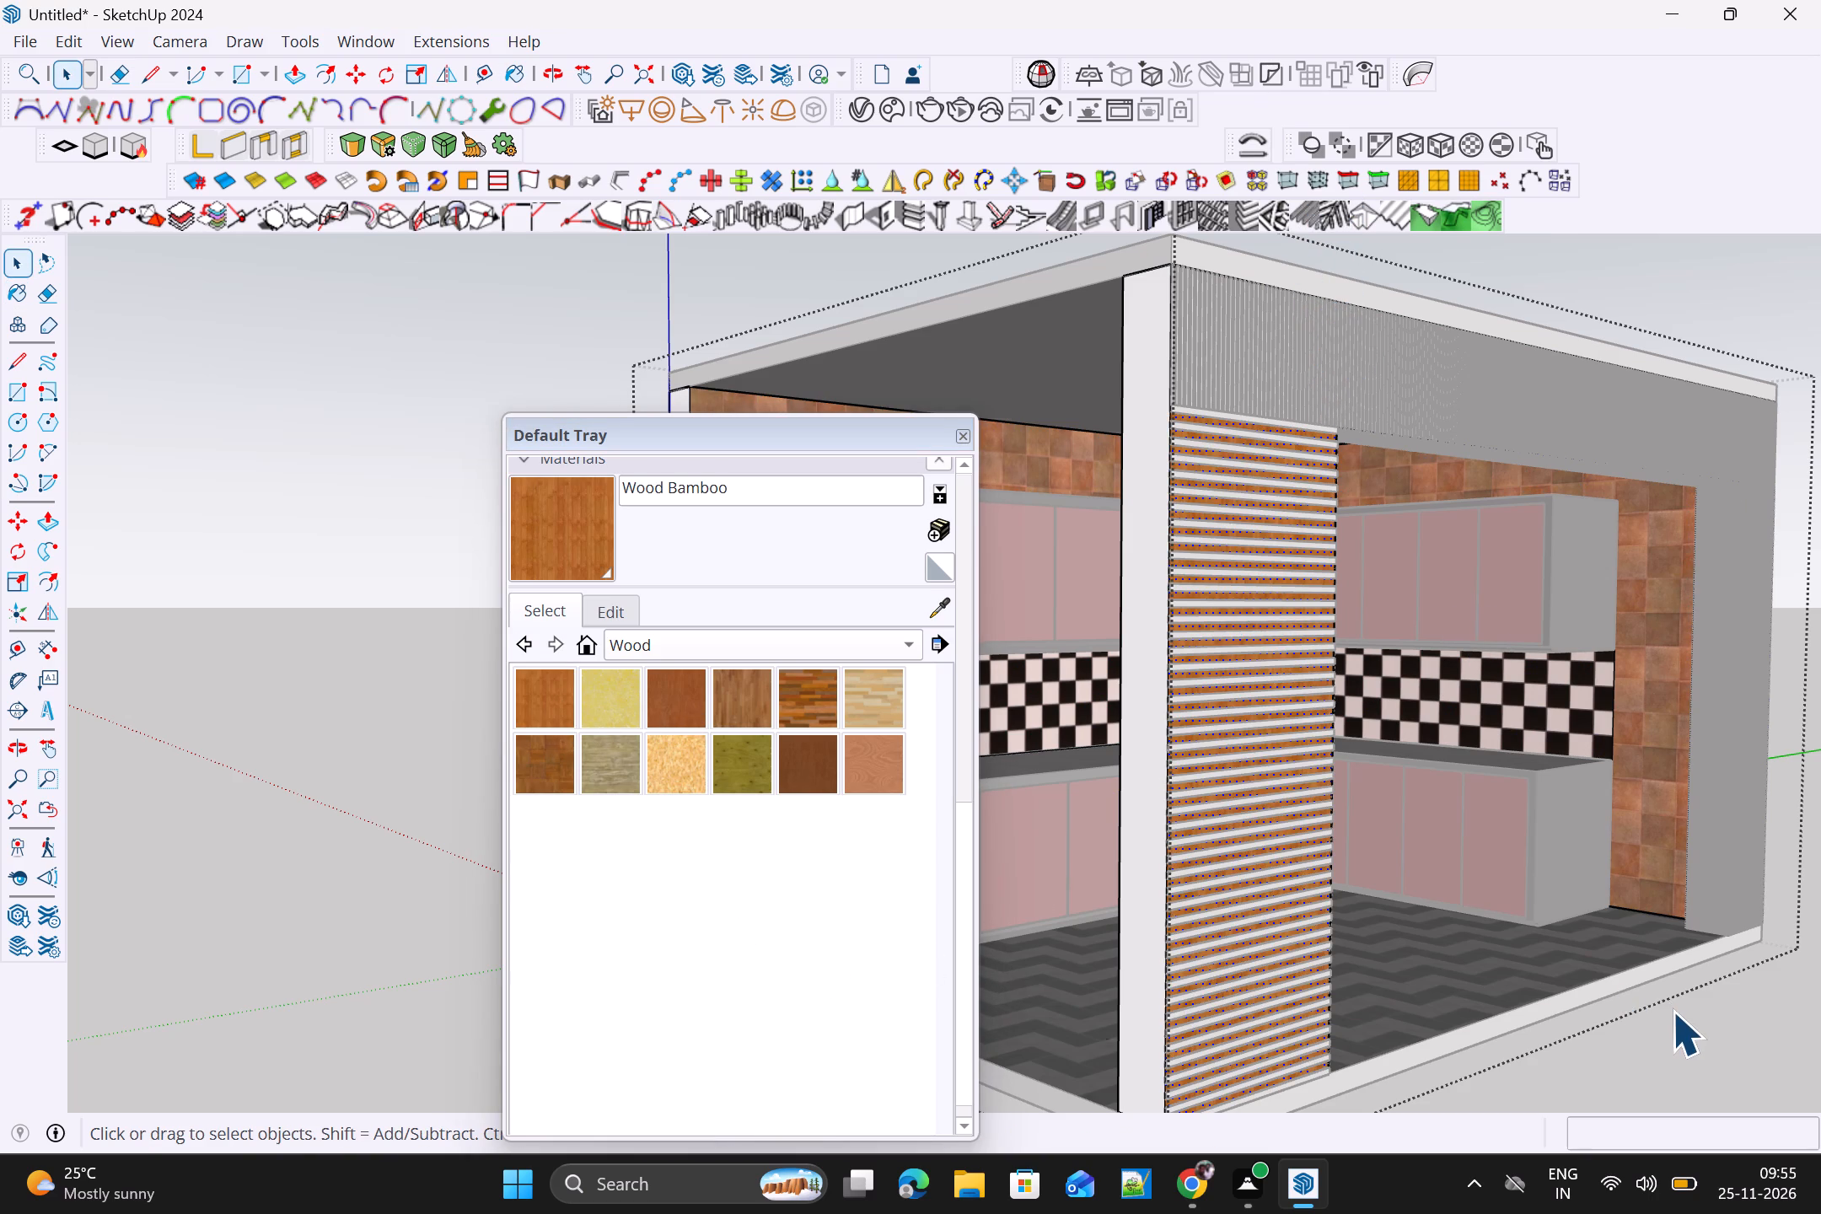
Examine the wood finish on the top band and the near column's strips, up close and from farther out.
middle_drag(1743, 1034, 1602, 1109)
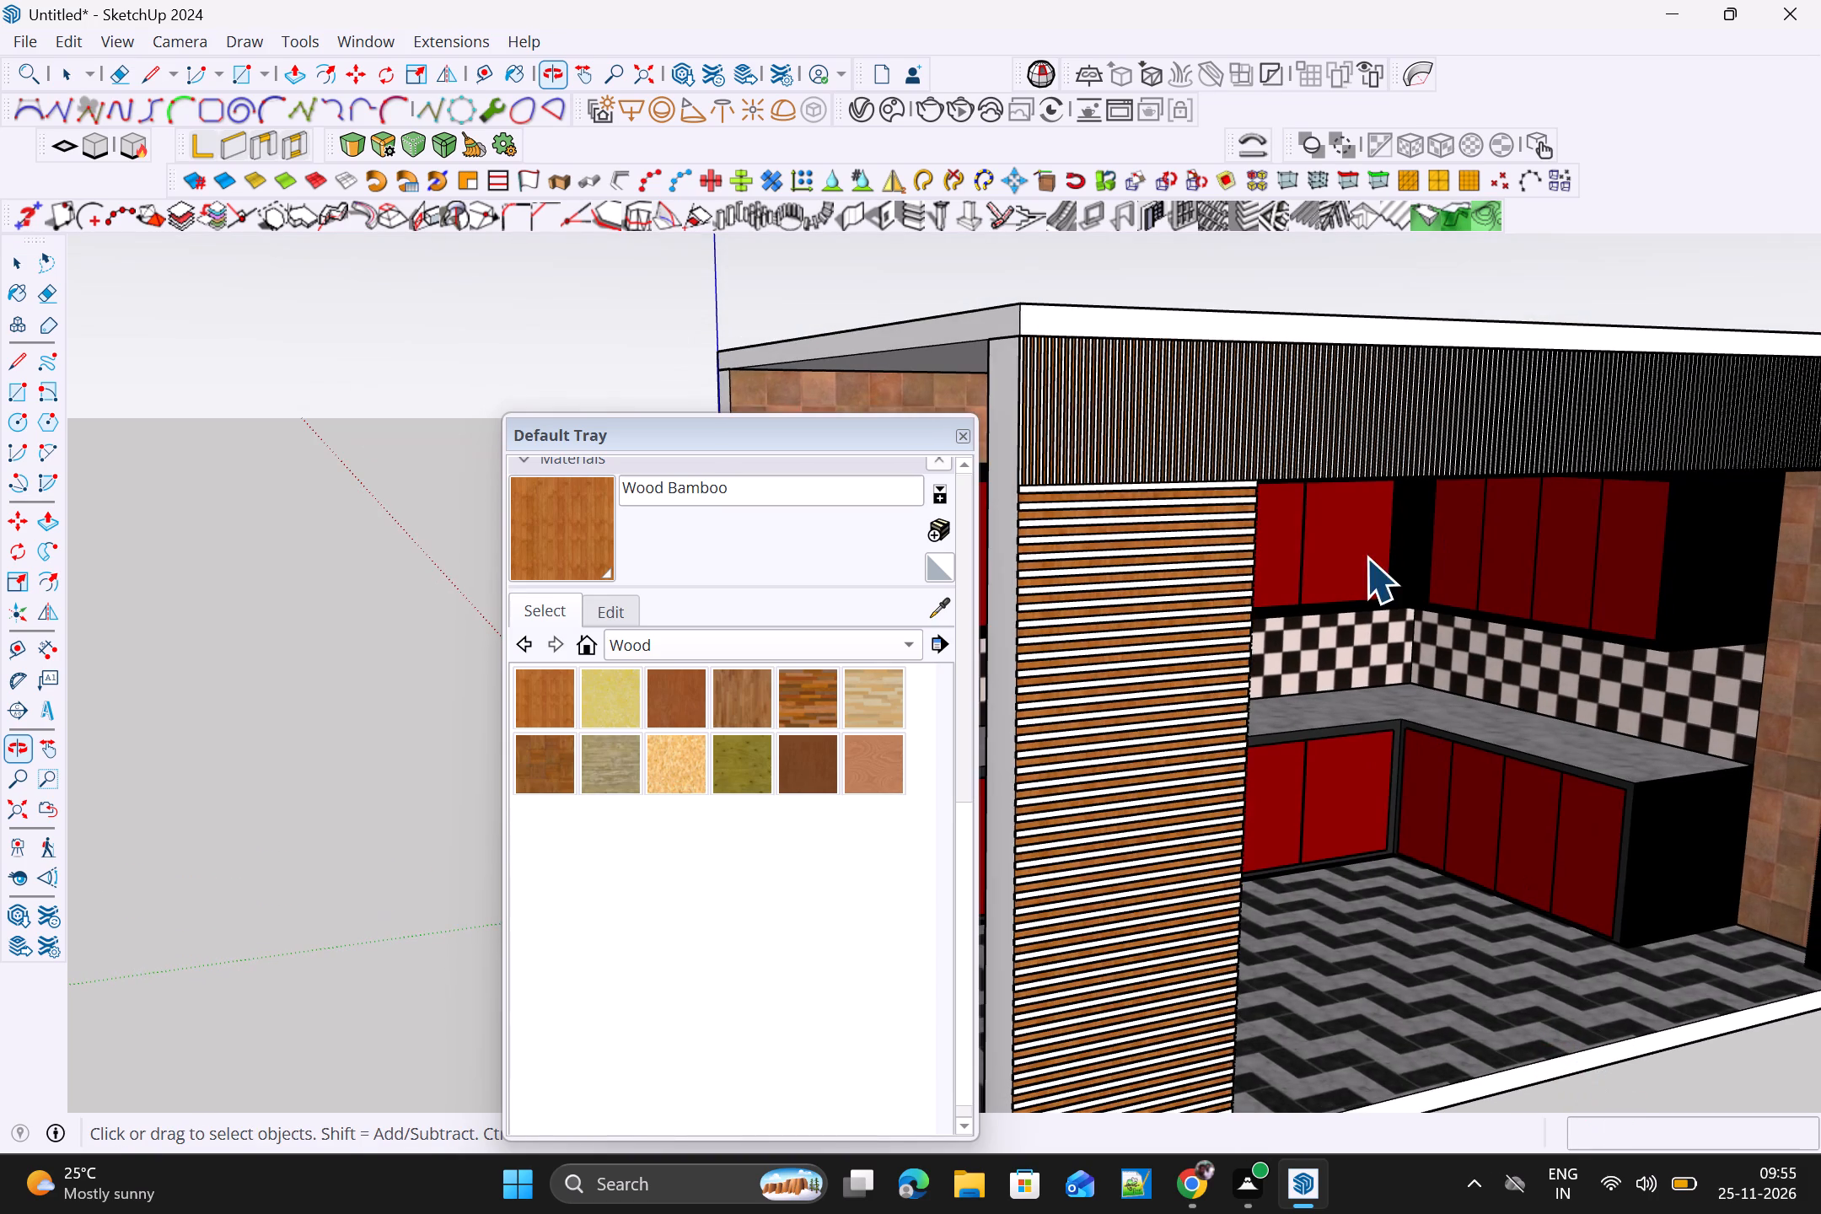
click(1300, 452)
middle_drag(1300, 457, 1153, 545)
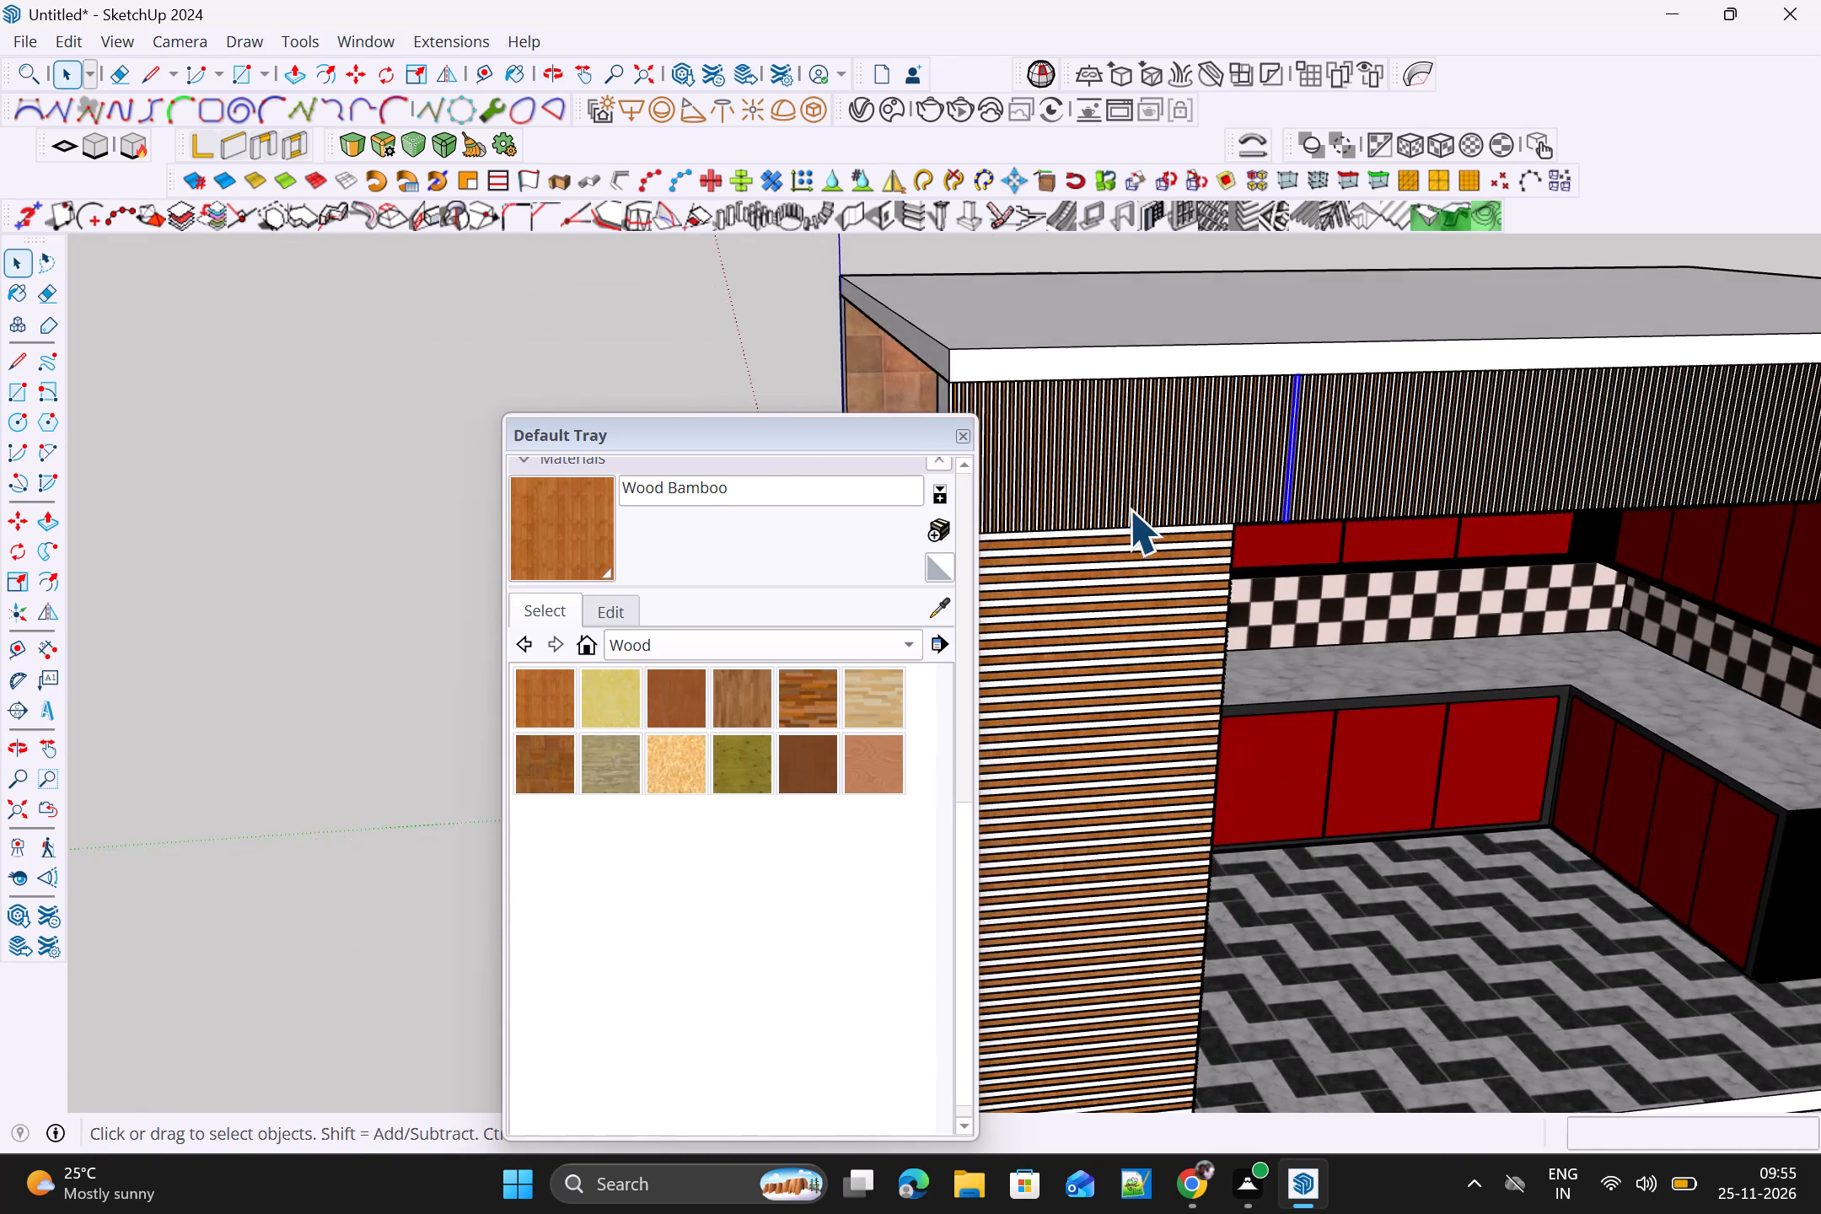
scroll(1129, 506, up, 5)
middle_click(1144, 500)
scroll(1147, 492, up, 4)
scroll(1147, 492, down, 2)
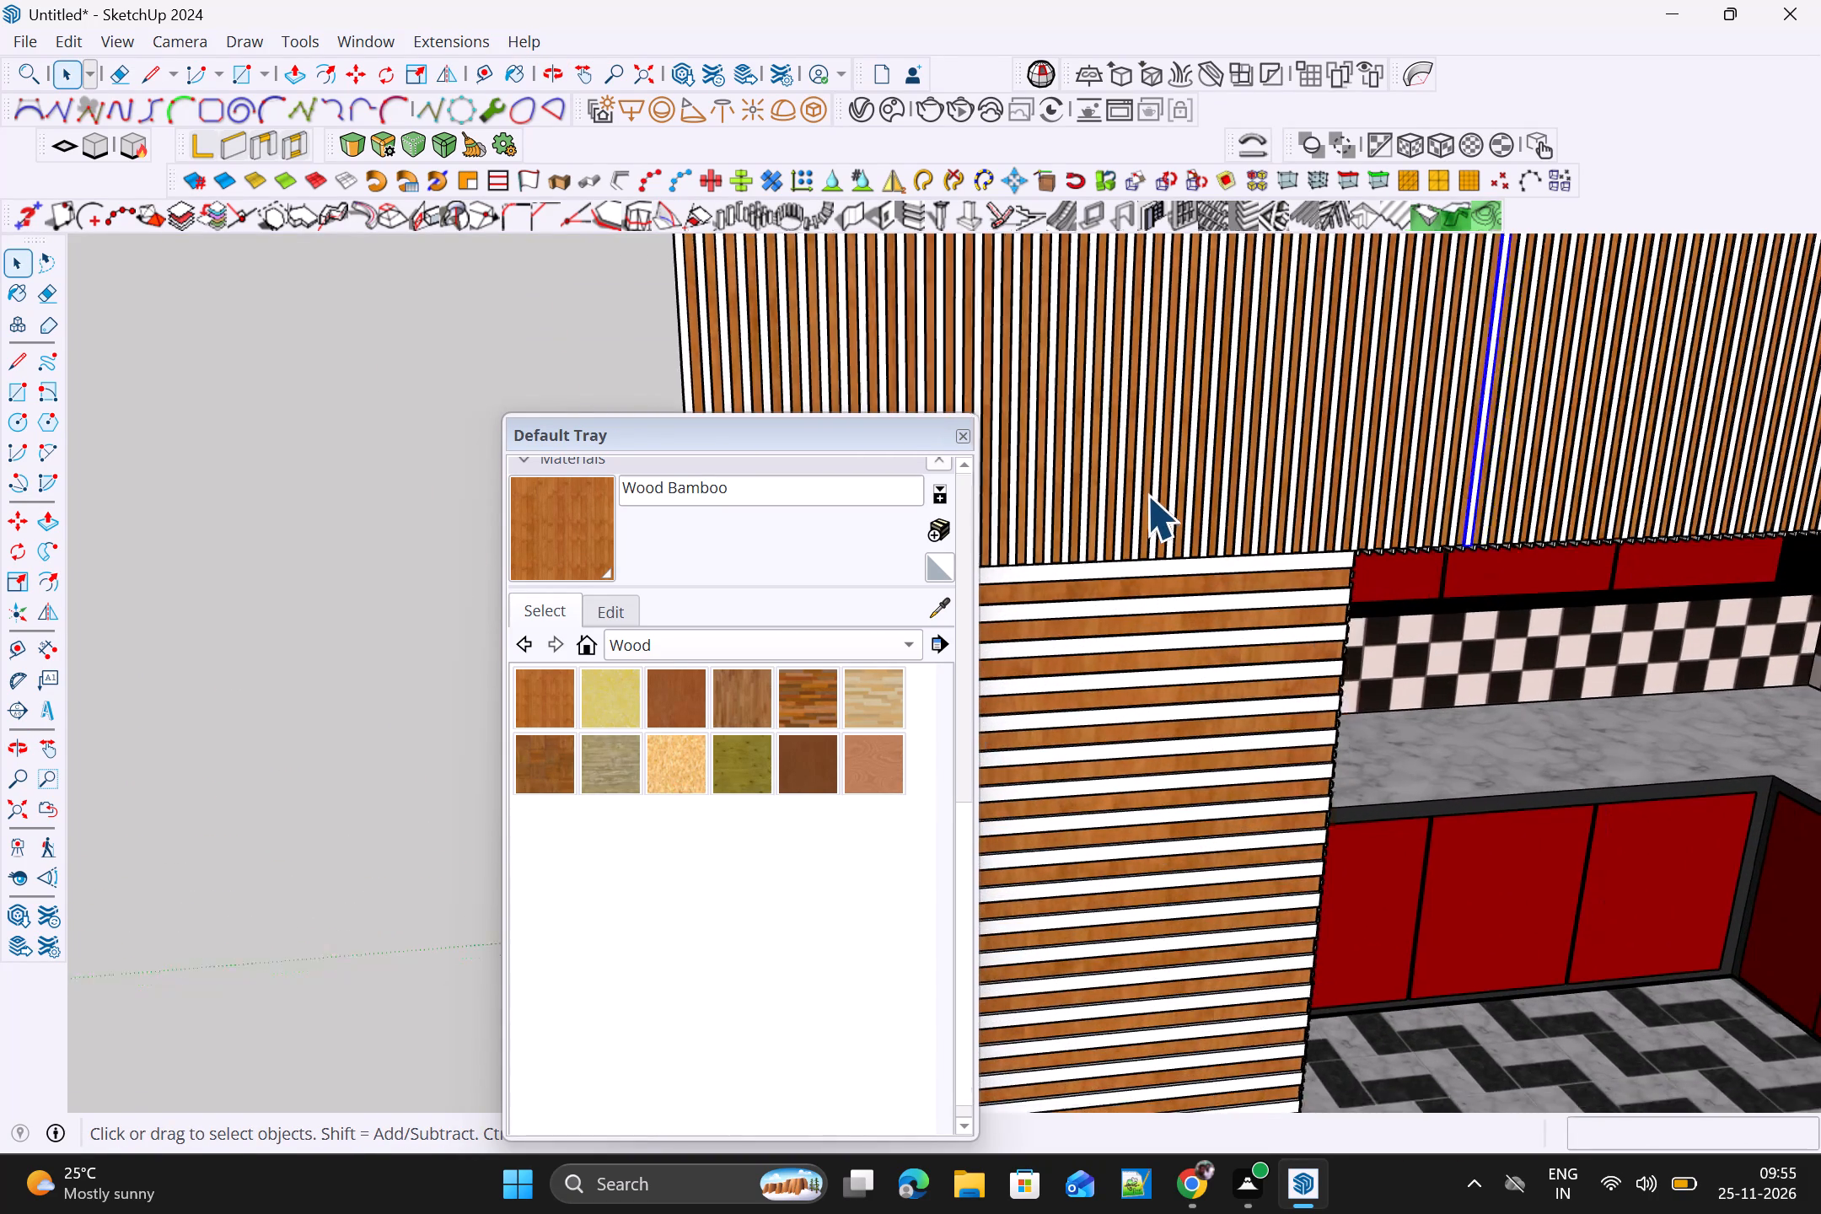
scroll(1147, 495, down, 16)
click(1677, 819)
middle_drag(1741, 850, 1621, 820)
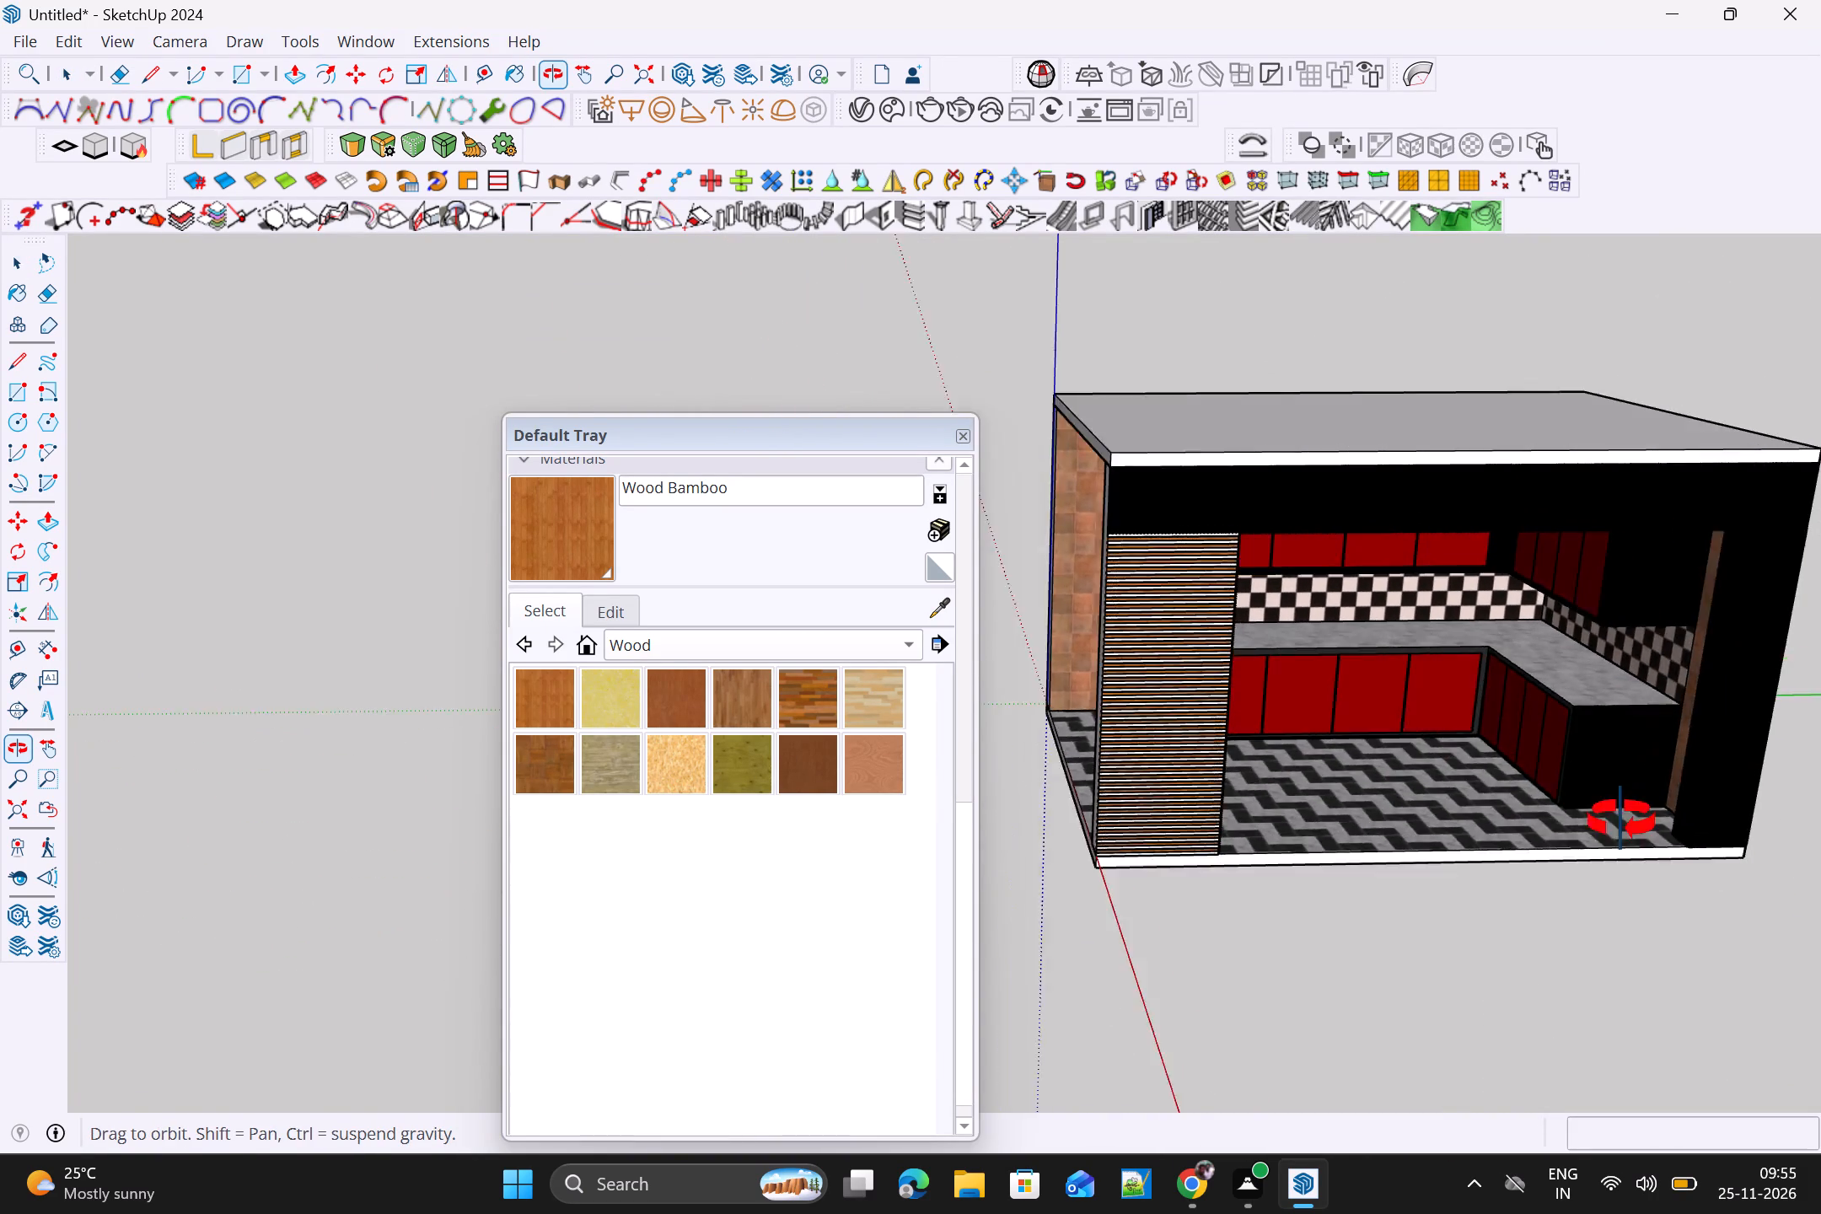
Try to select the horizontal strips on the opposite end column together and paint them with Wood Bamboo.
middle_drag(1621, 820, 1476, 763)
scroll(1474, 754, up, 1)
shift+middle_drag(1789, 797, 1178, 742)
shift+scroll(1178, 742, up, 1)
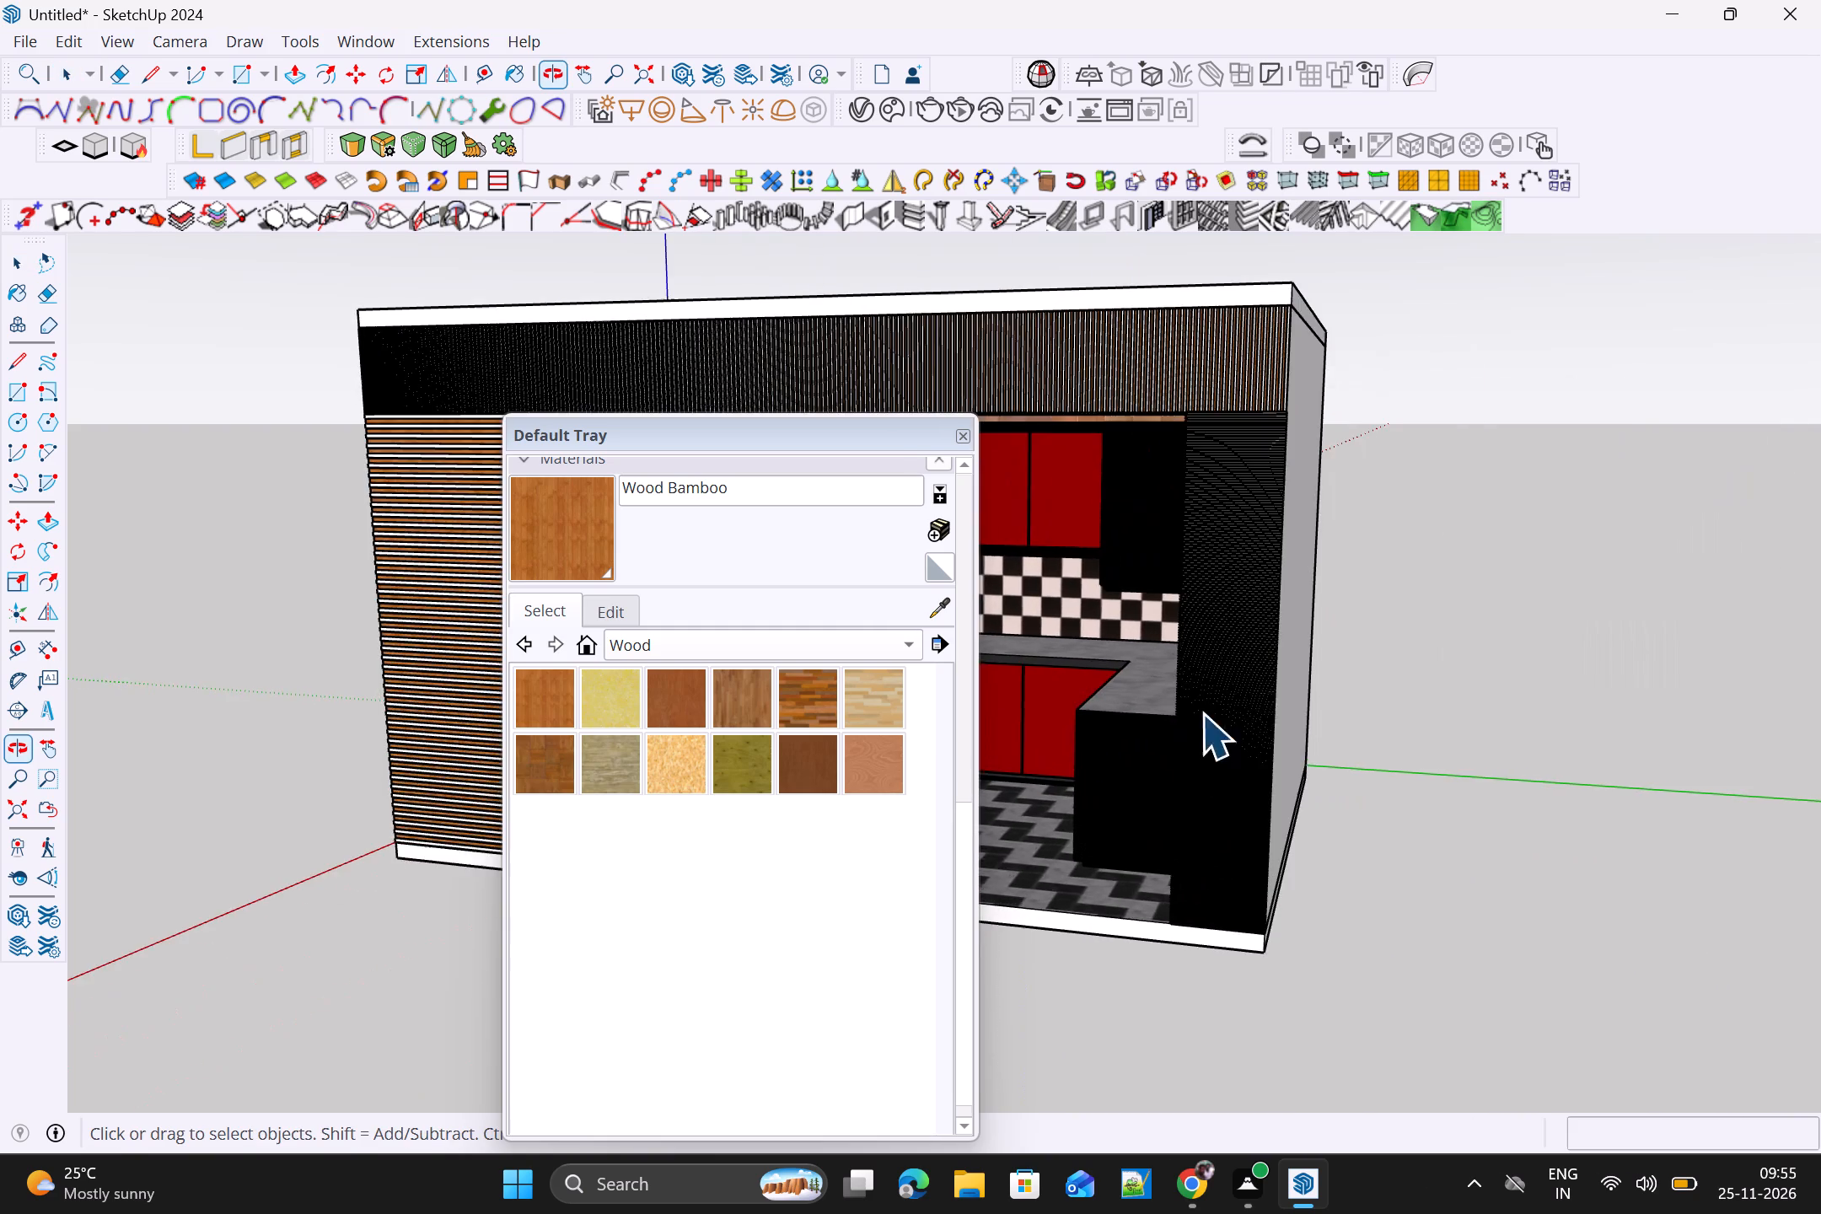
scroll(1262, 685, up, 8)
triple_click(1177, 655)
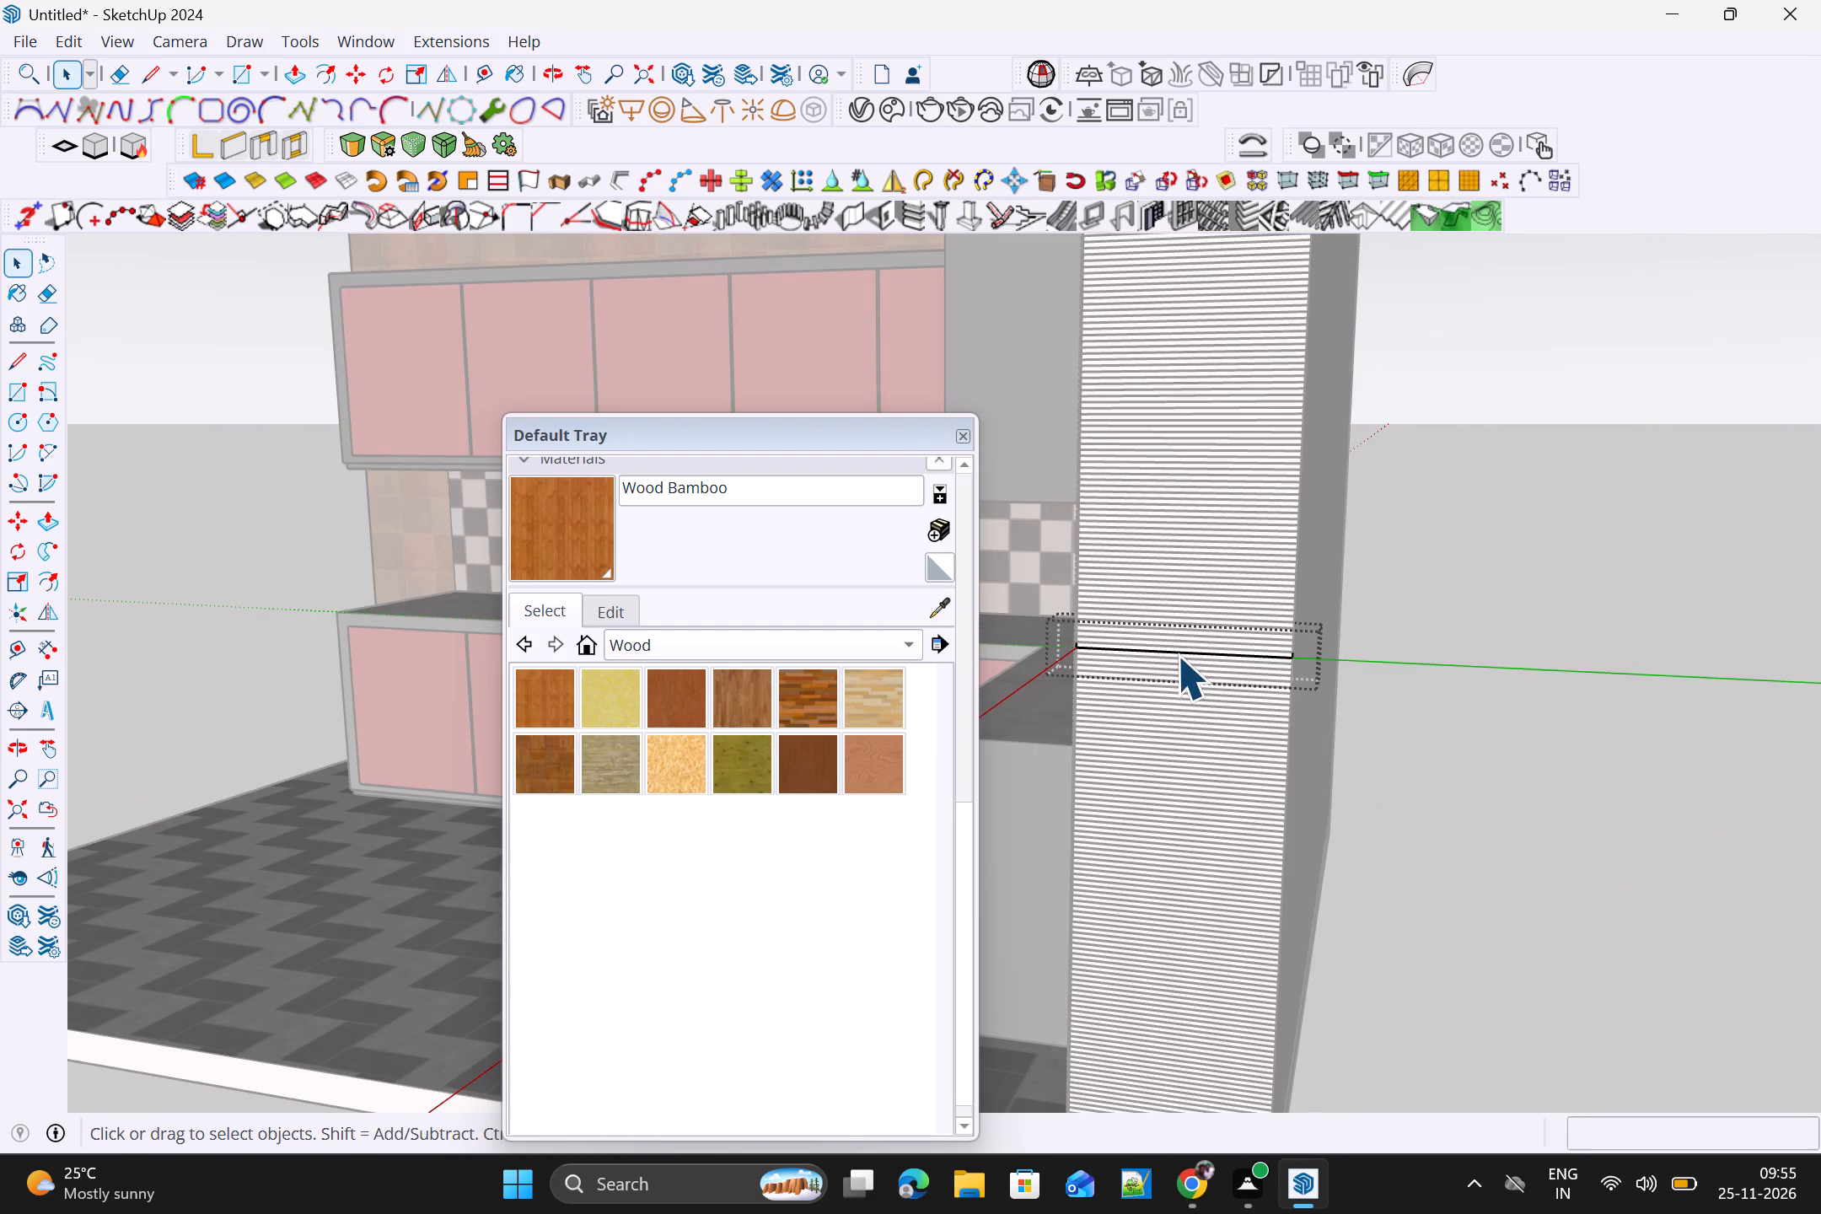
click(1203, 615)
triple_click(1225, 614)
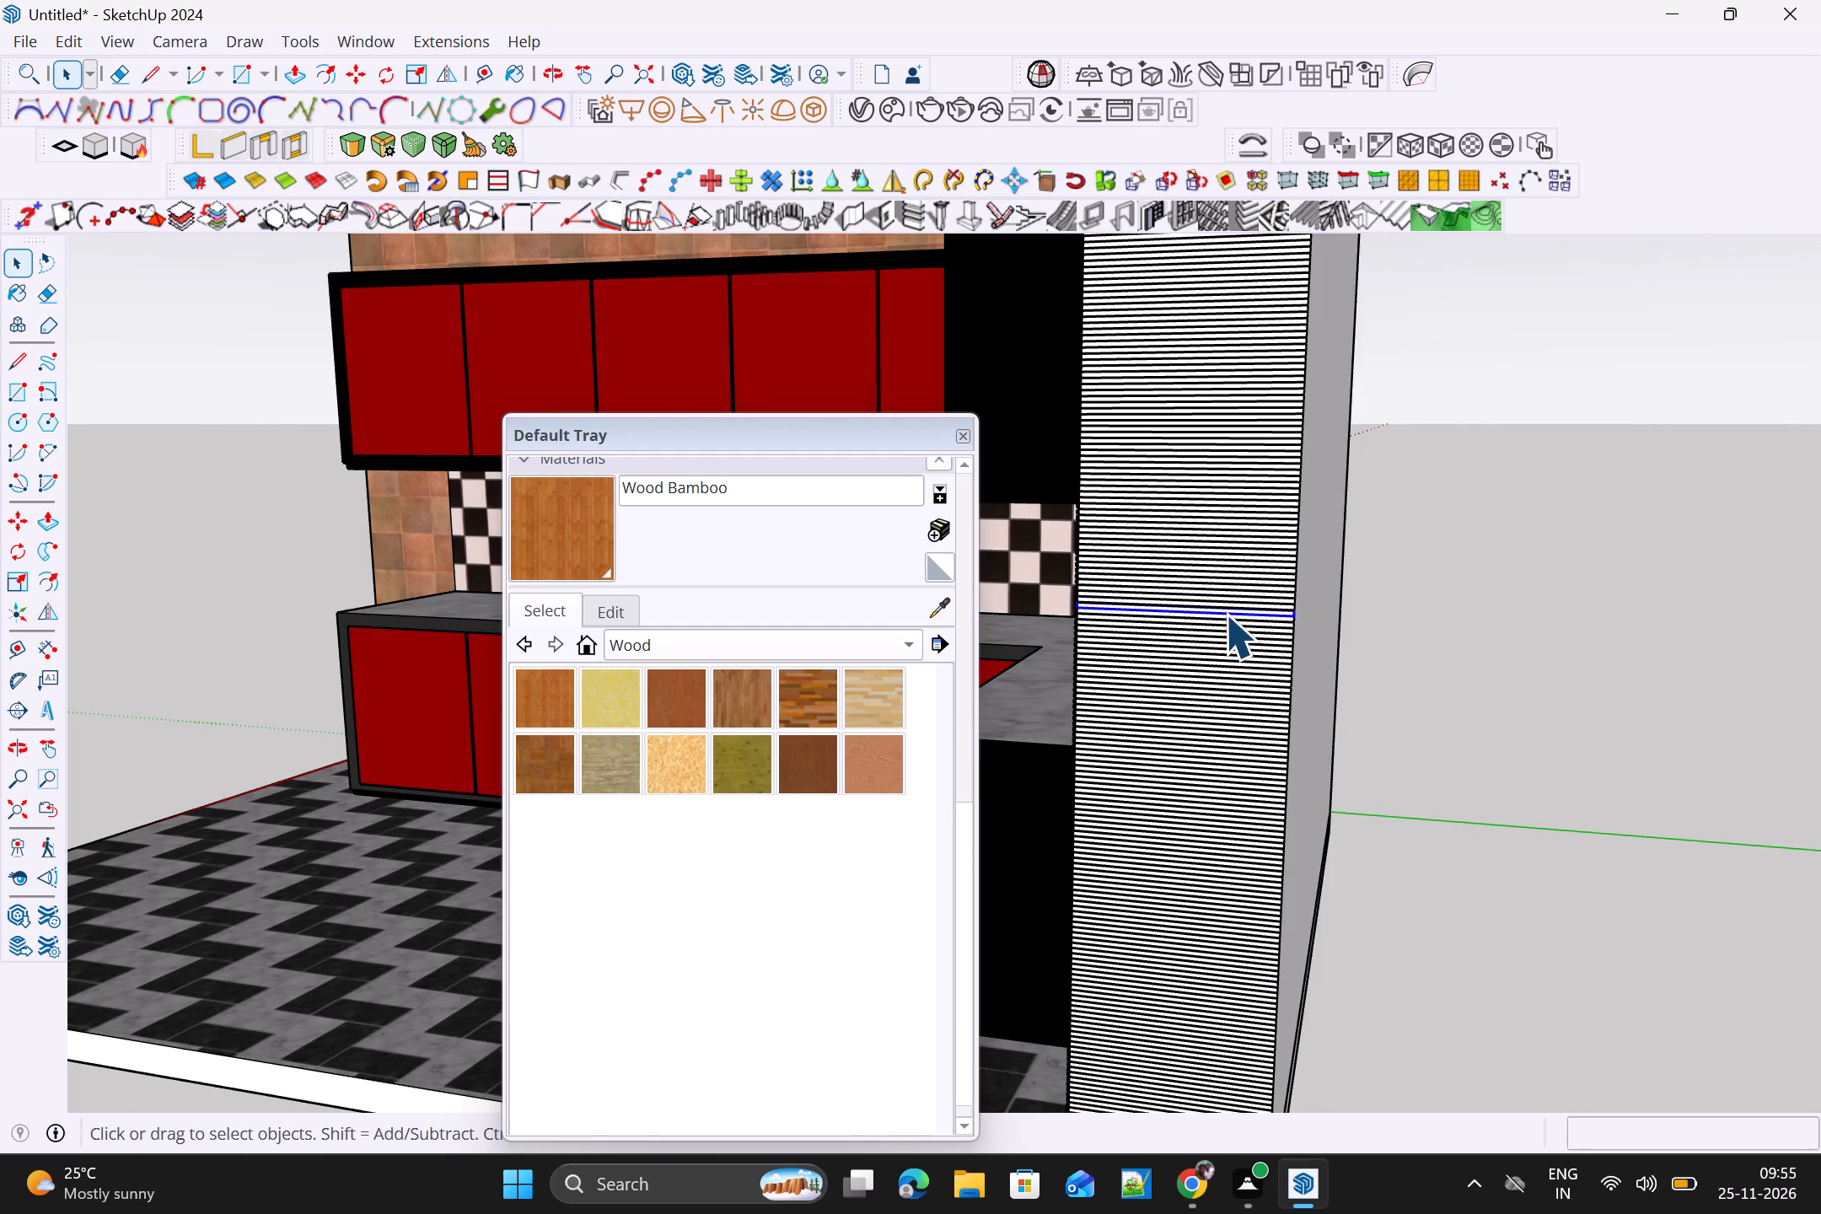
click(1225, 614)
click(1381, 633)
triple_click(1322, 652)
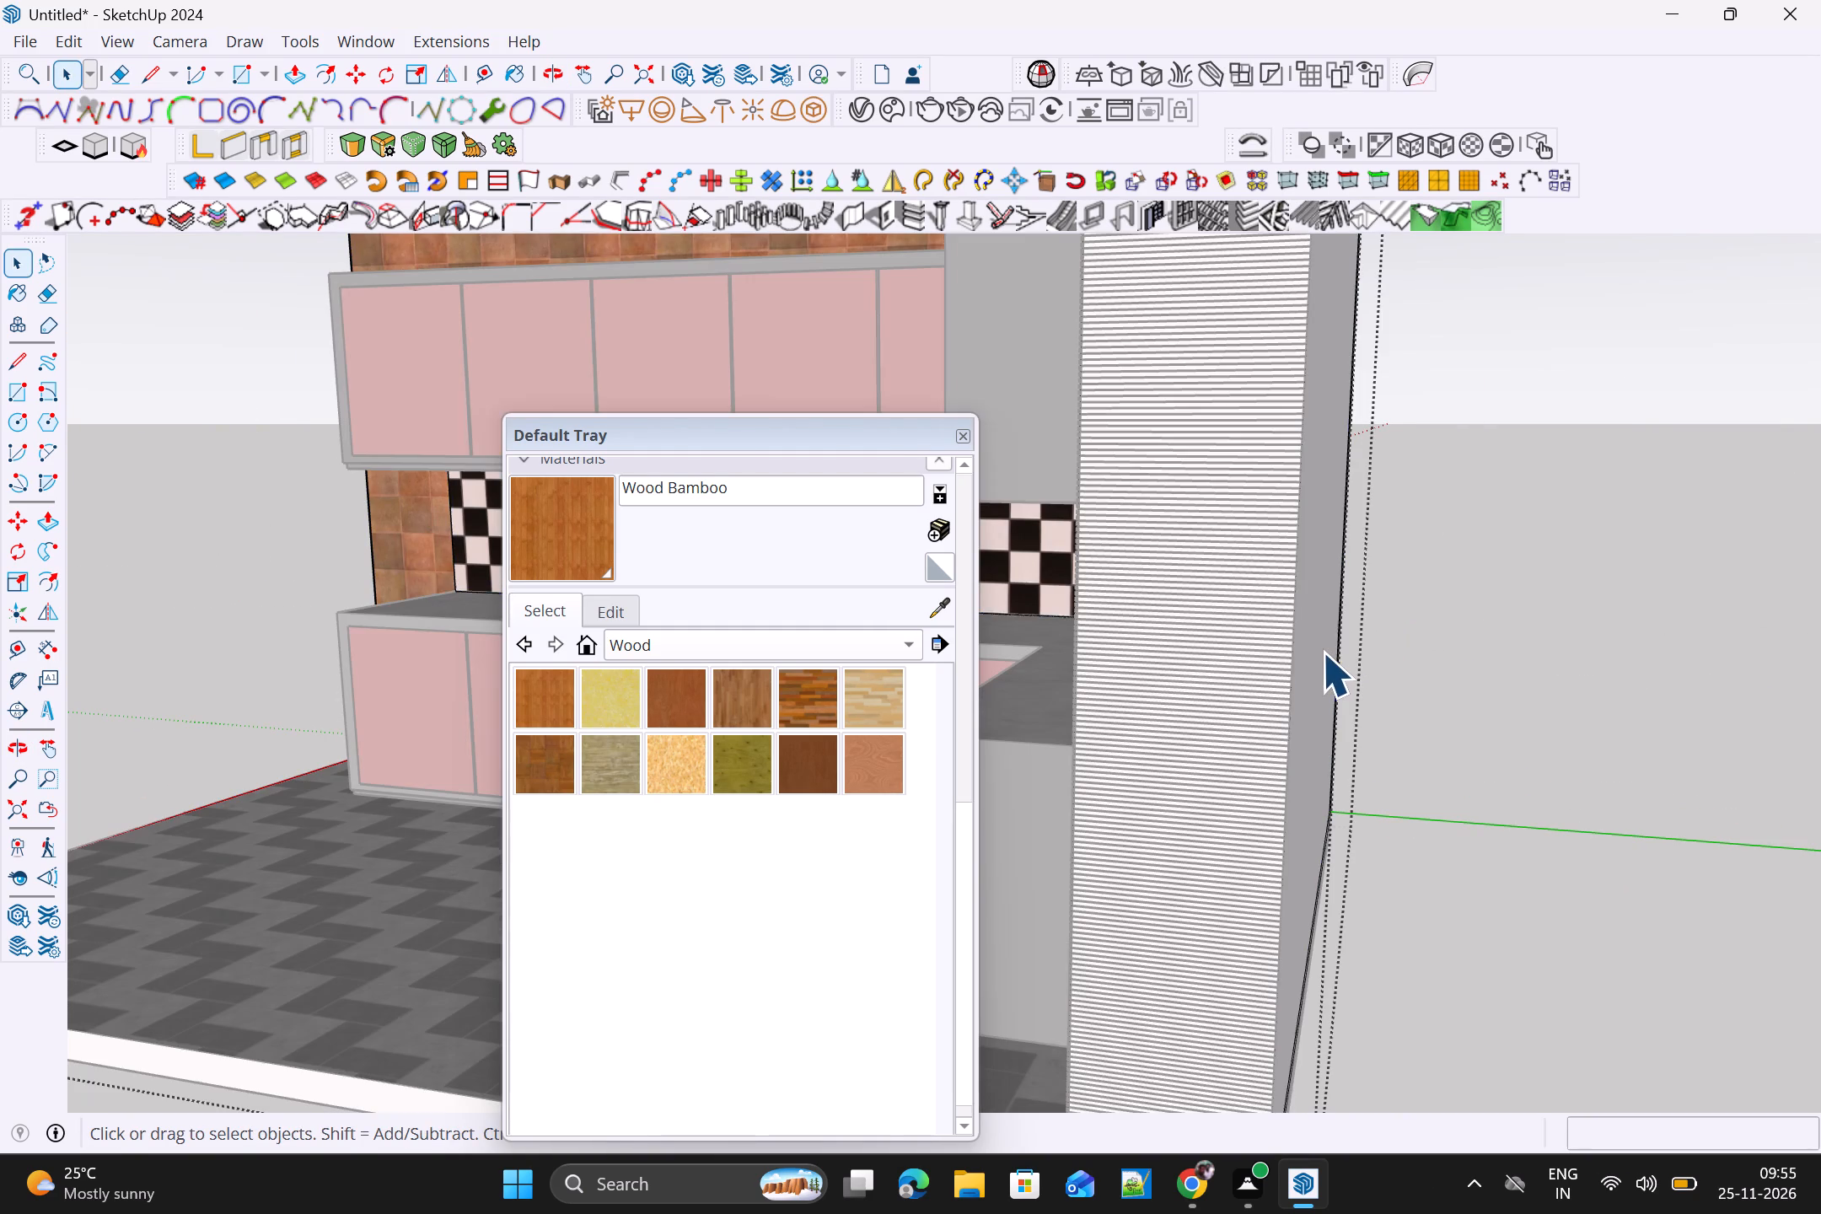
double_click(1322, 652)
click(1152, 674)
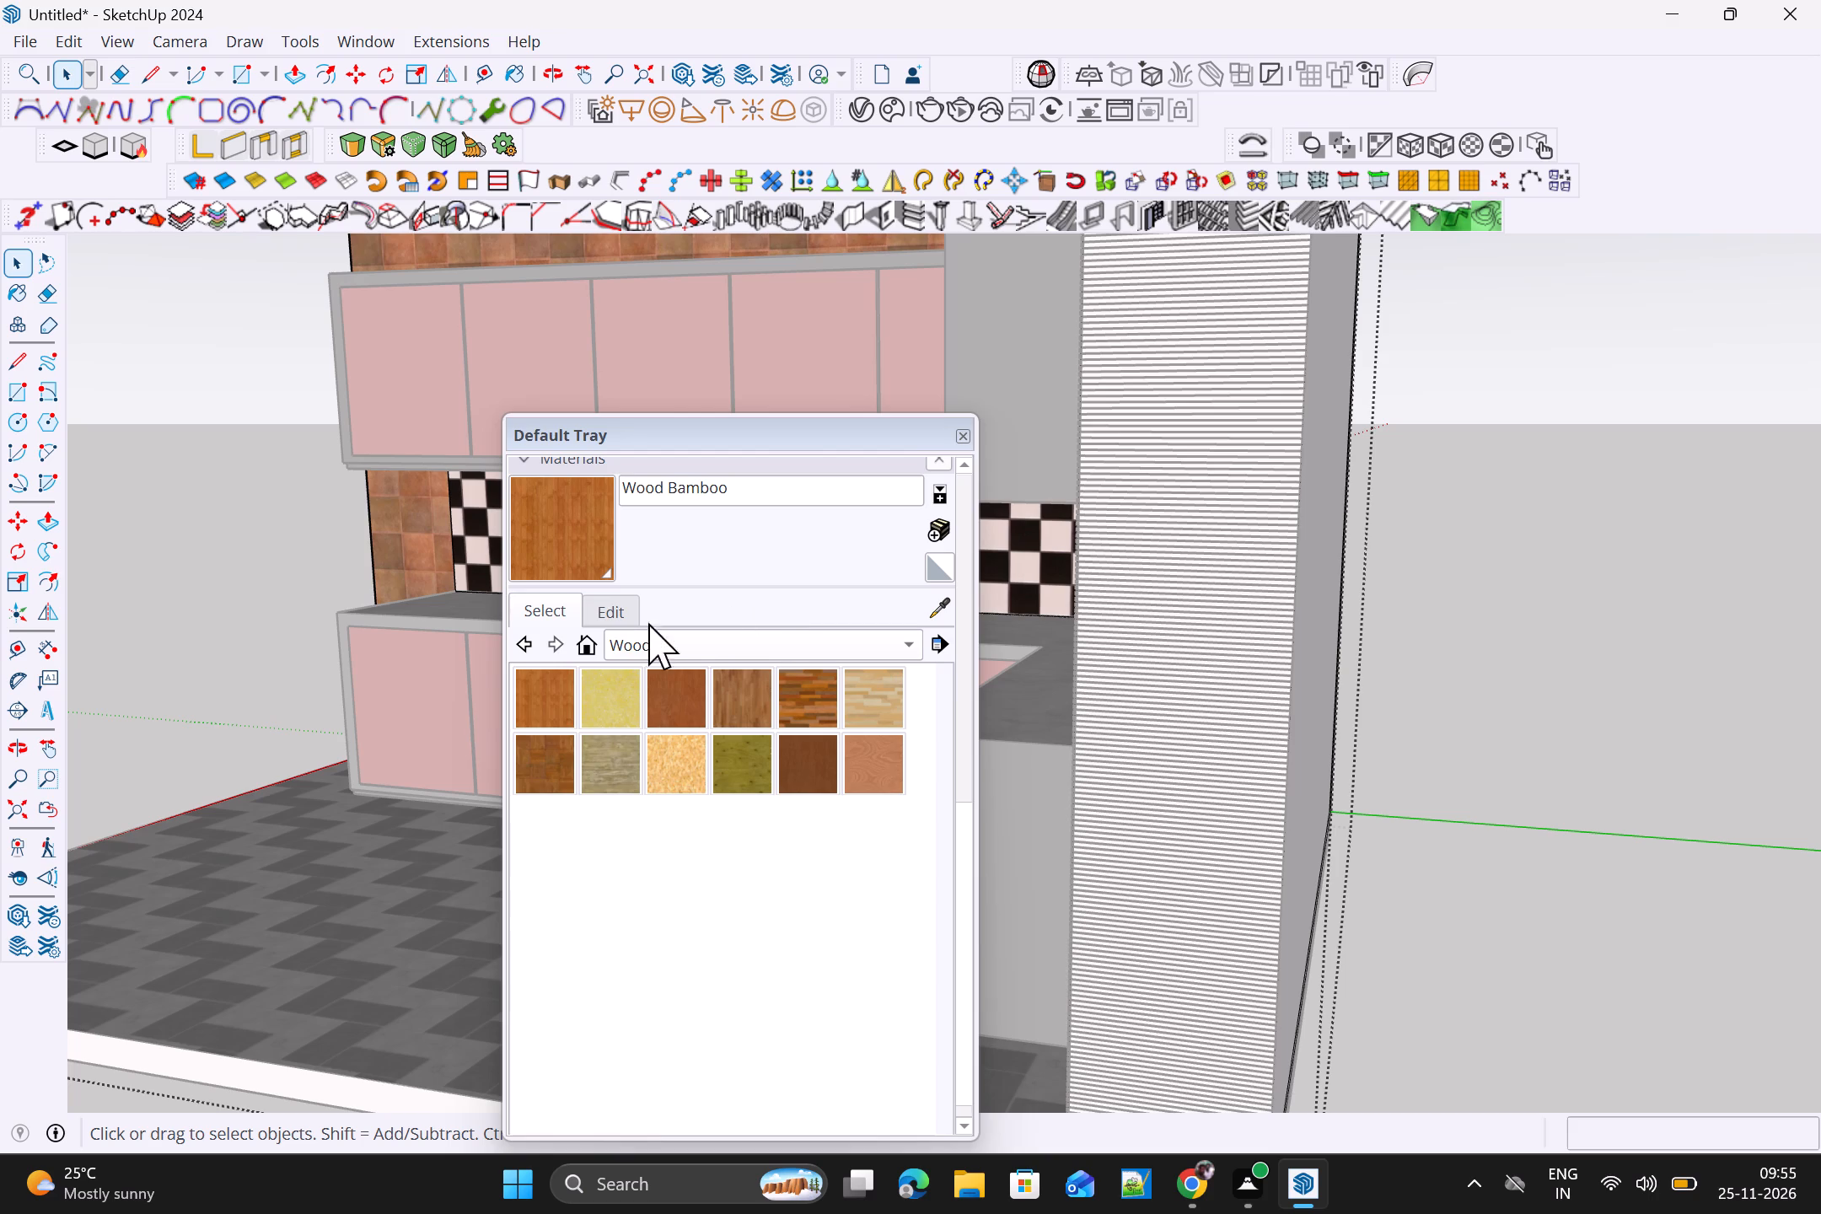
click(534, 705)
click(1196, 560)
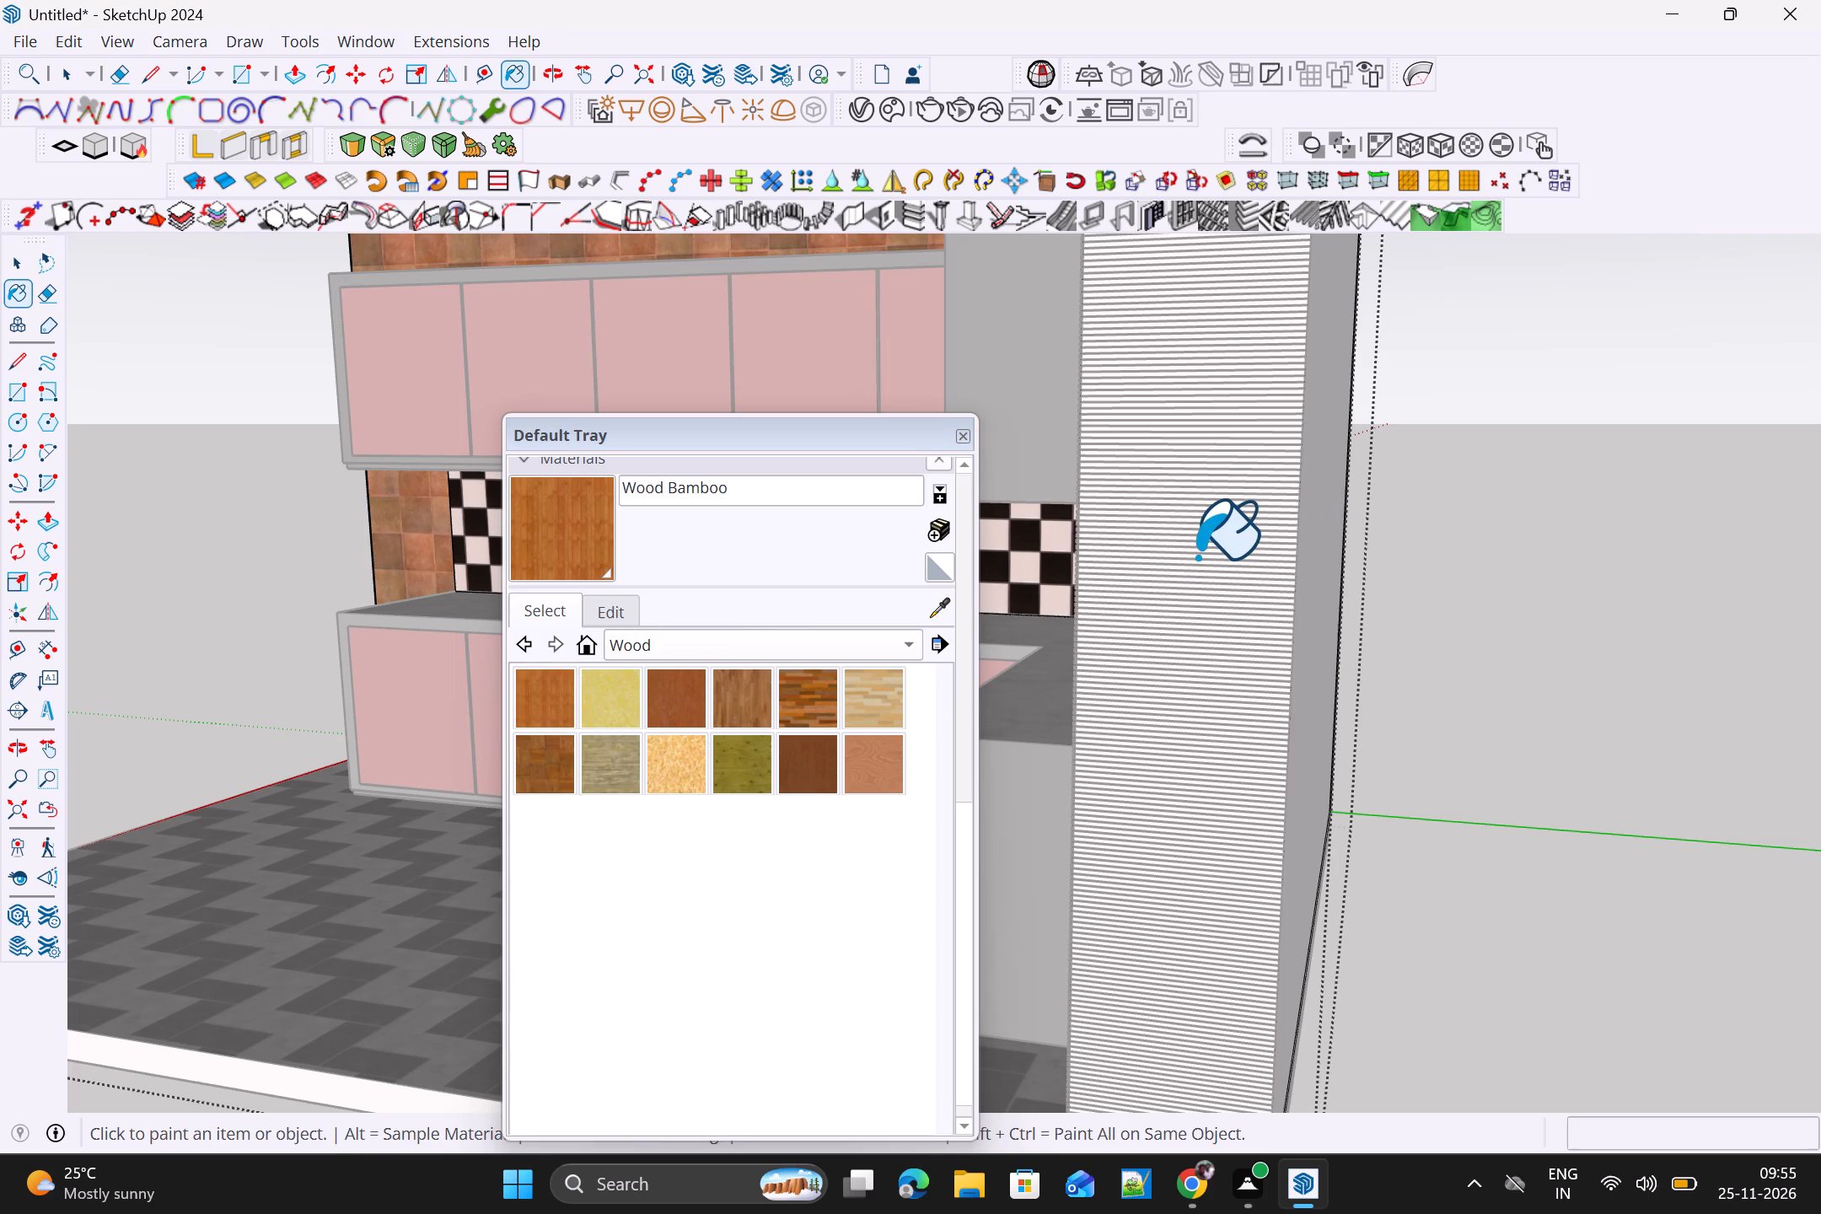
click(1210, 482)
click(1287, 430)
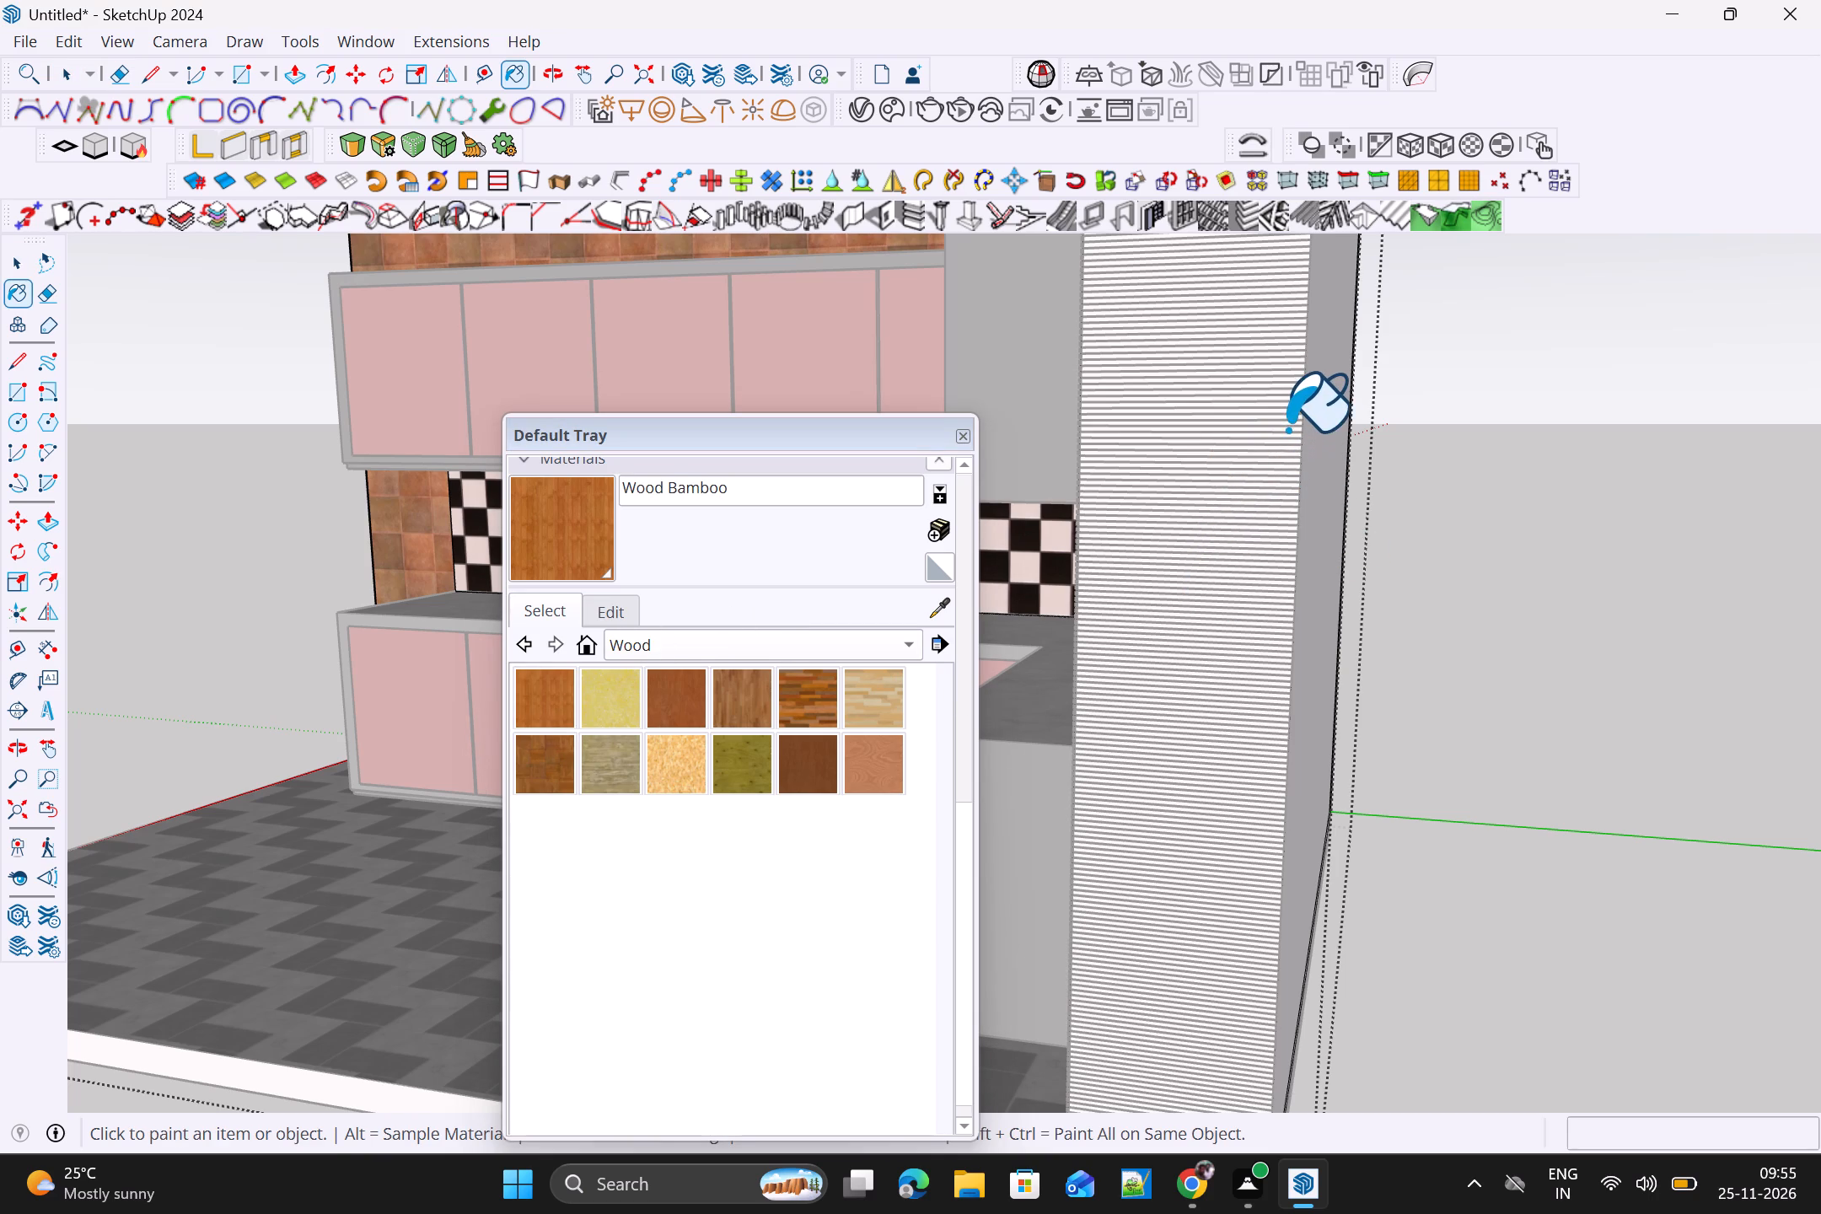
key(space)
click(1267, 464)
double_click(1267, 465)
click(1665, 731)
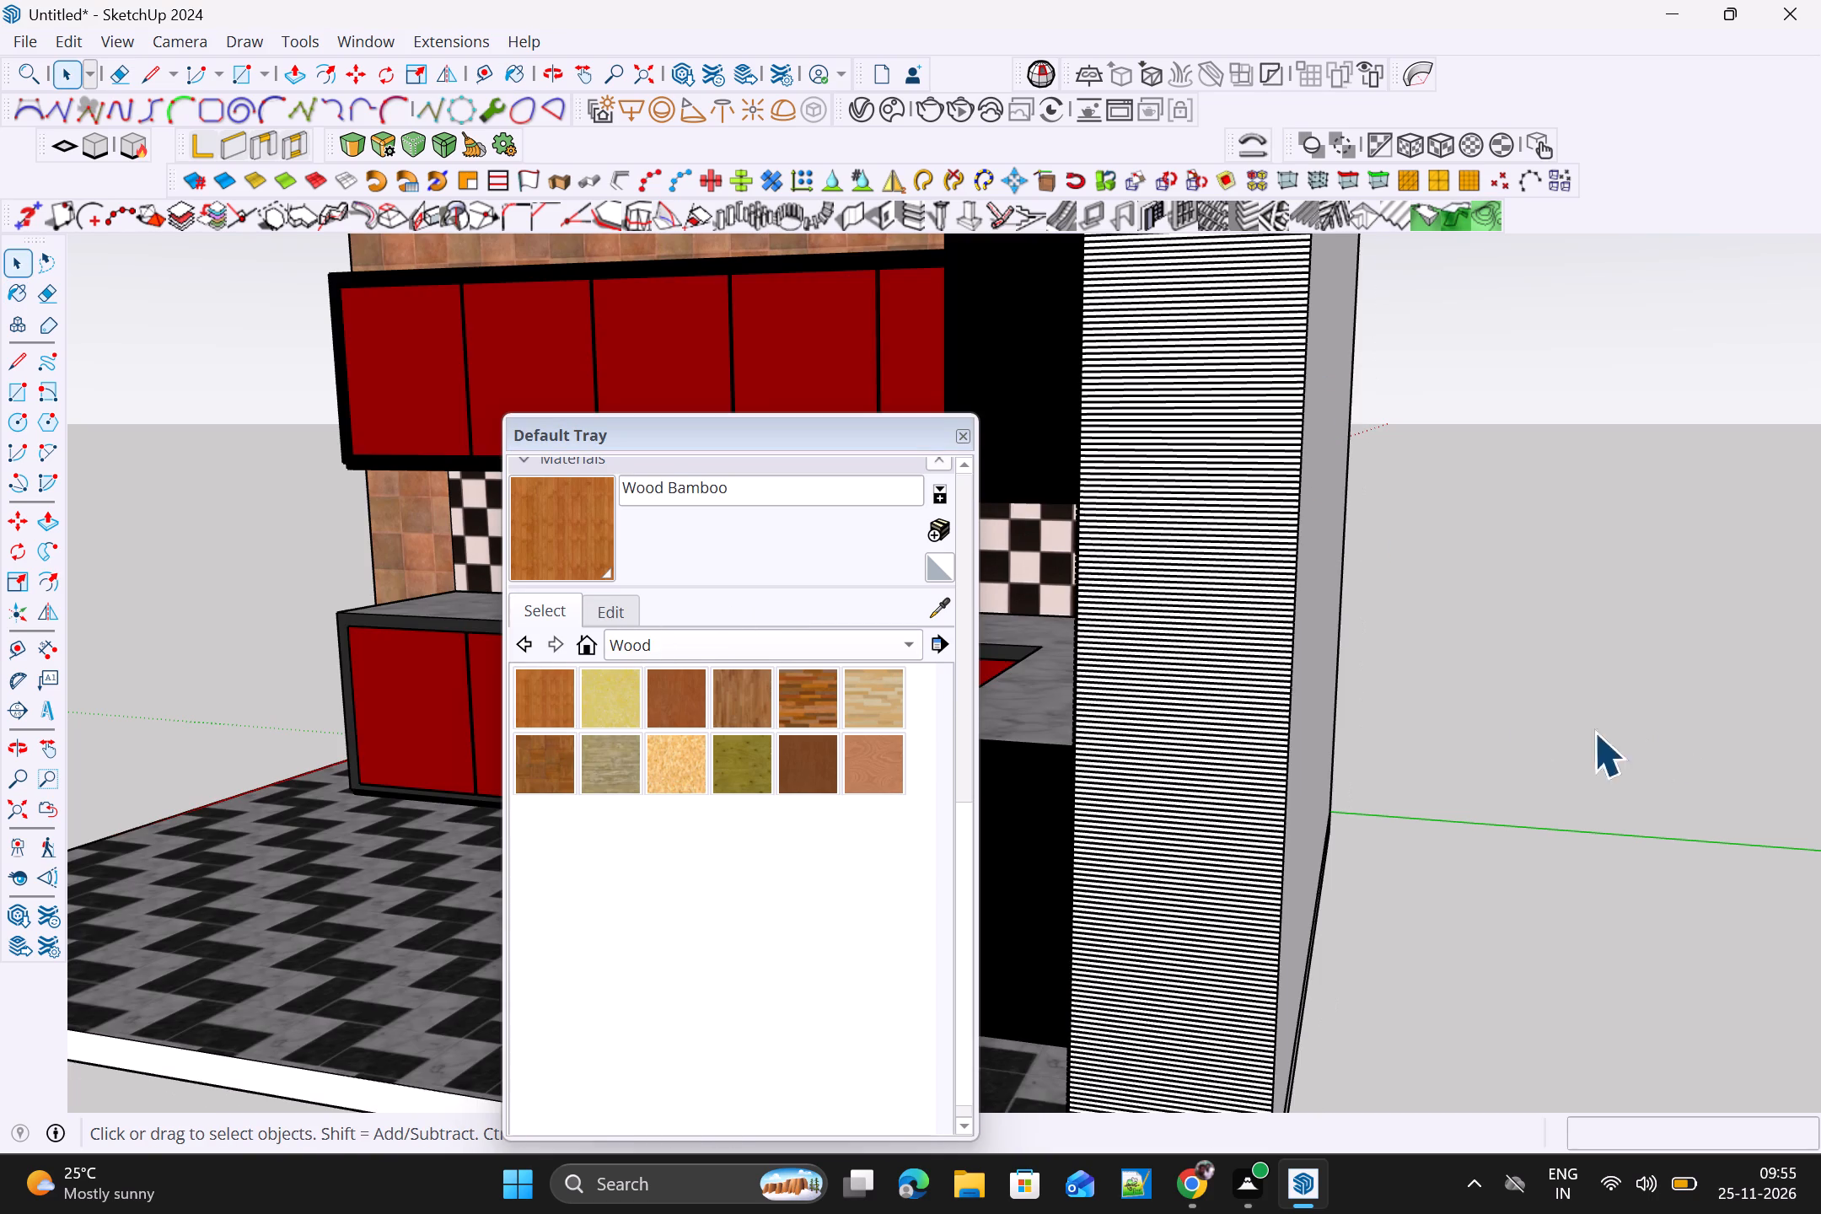
Paint individual strips on the opposite end column with Wood Cherry Original, spread between upper cabinet and countertop height.
triple_click(1219, 668)
click(1218, 708)
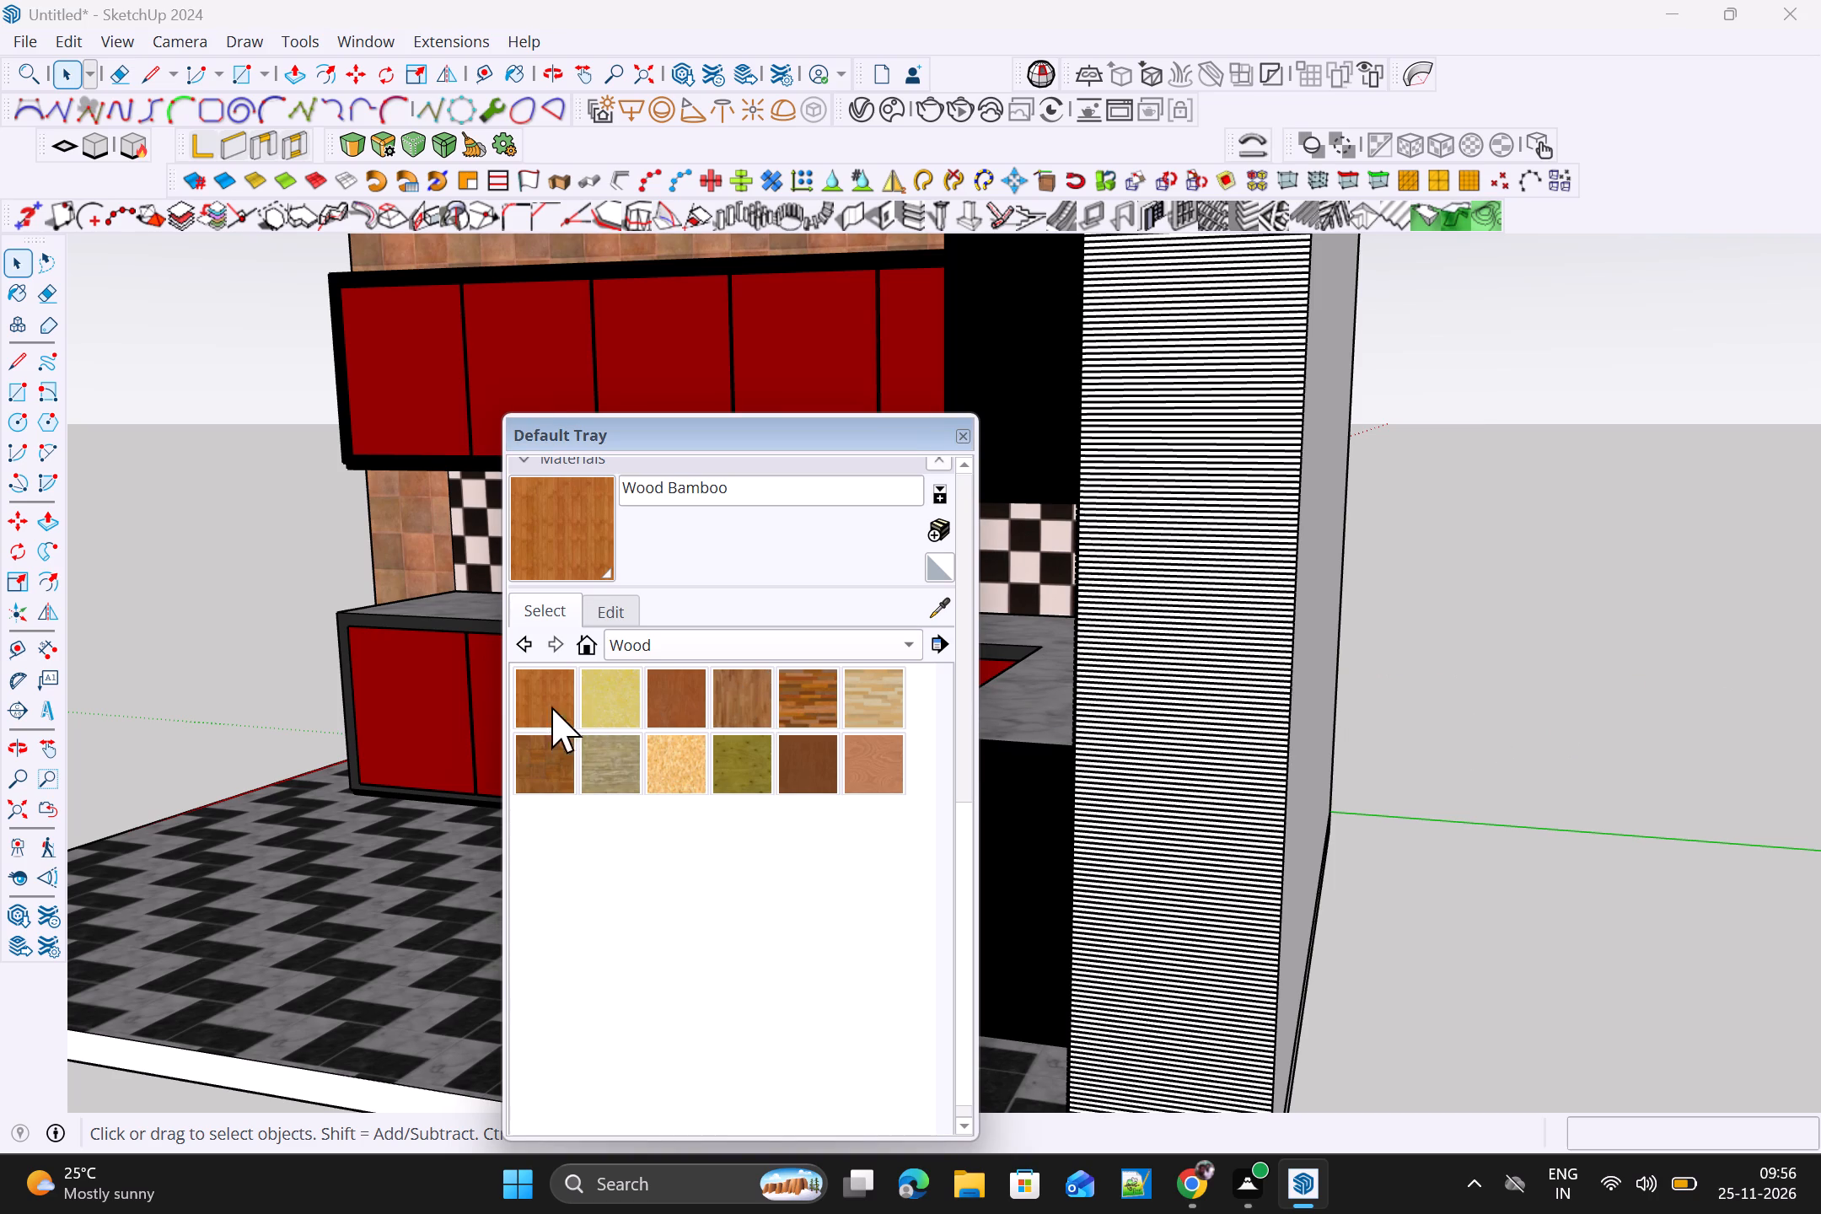
click(670, 681)
click(1177, 652)
click(1190, 634)
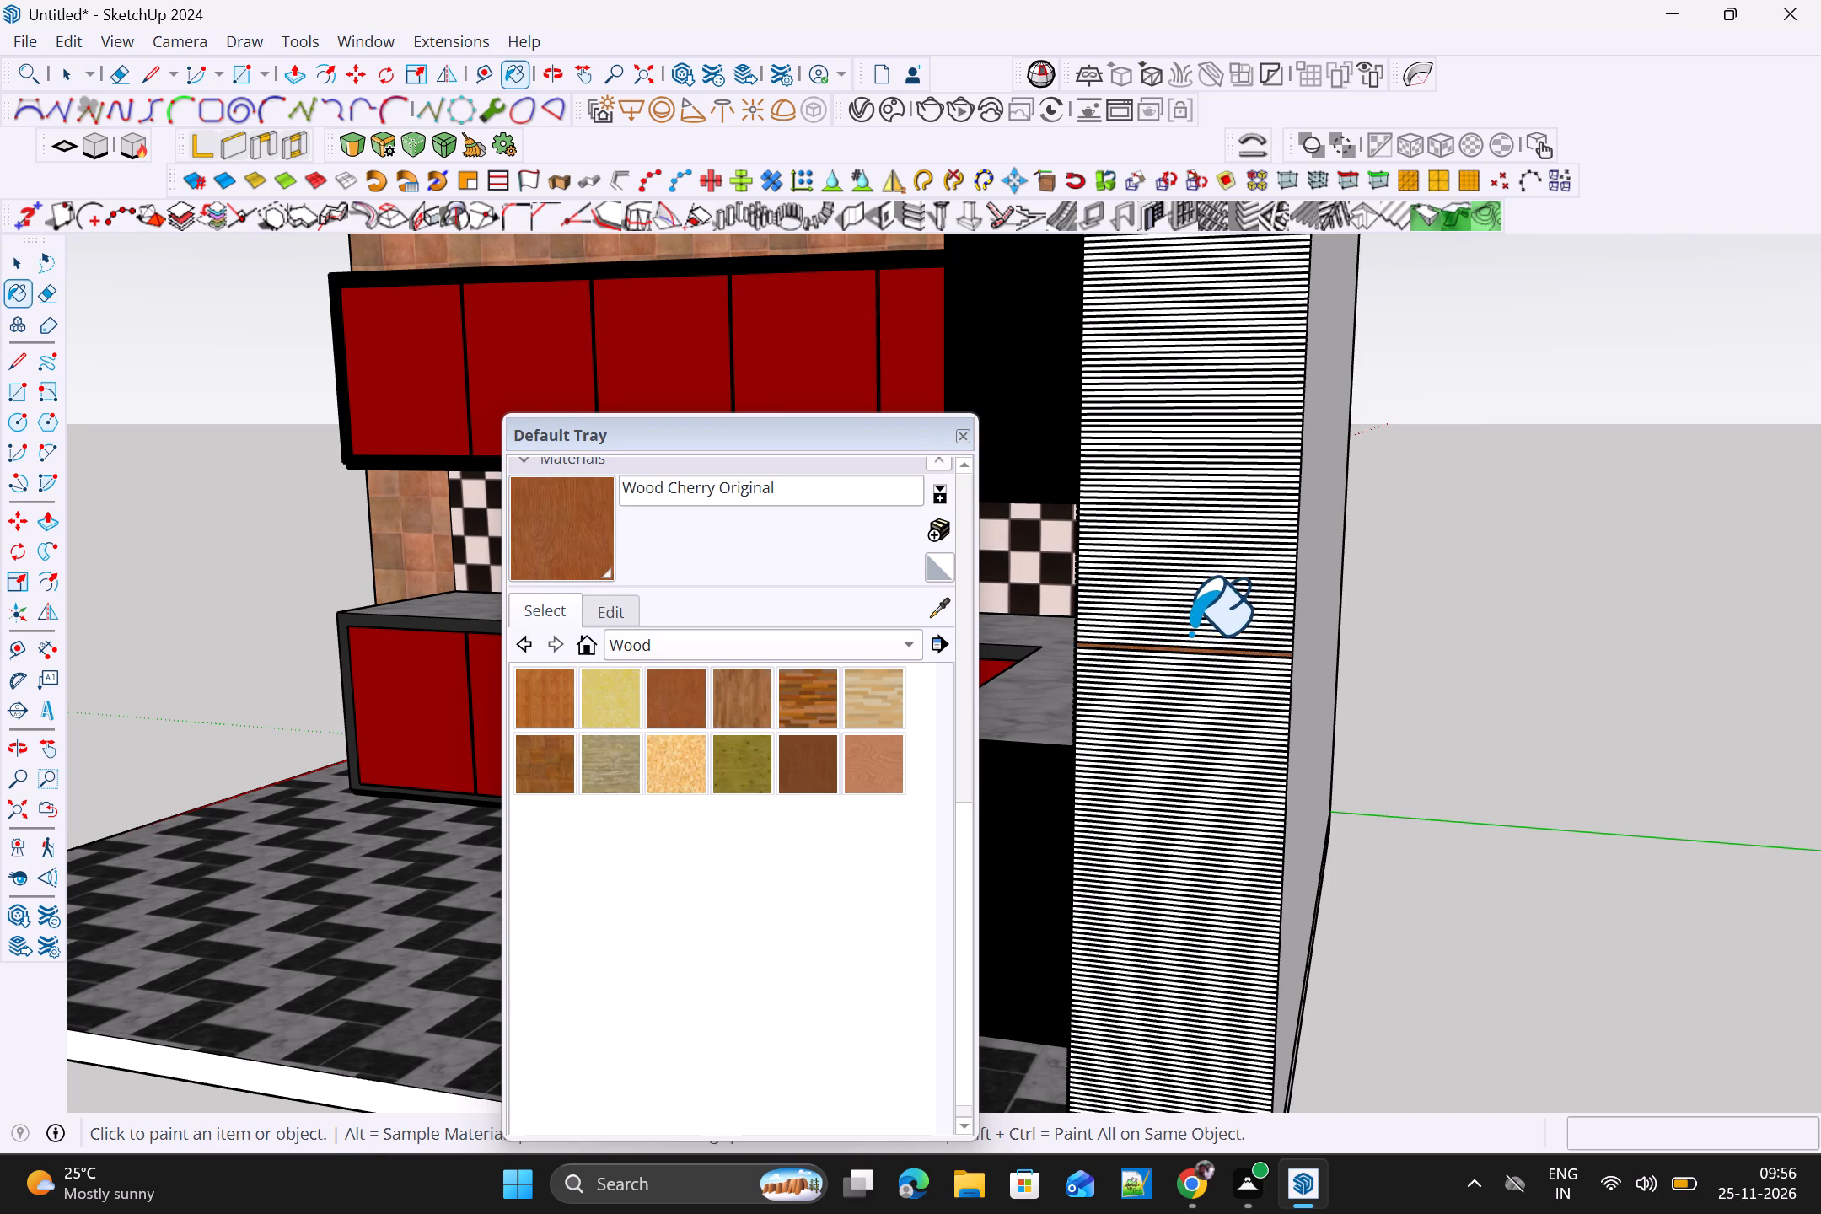
click(1204, 599)
click(1213, 559)
drag(1213, 554, 1213, 546)
drag(1214, 537, 1216, 521)
drag(1217, 508, 1218, 486)
click(1220, 477)
drag(1220, 455, 1220, 435)
drag(1224, 406, 1219, 487)
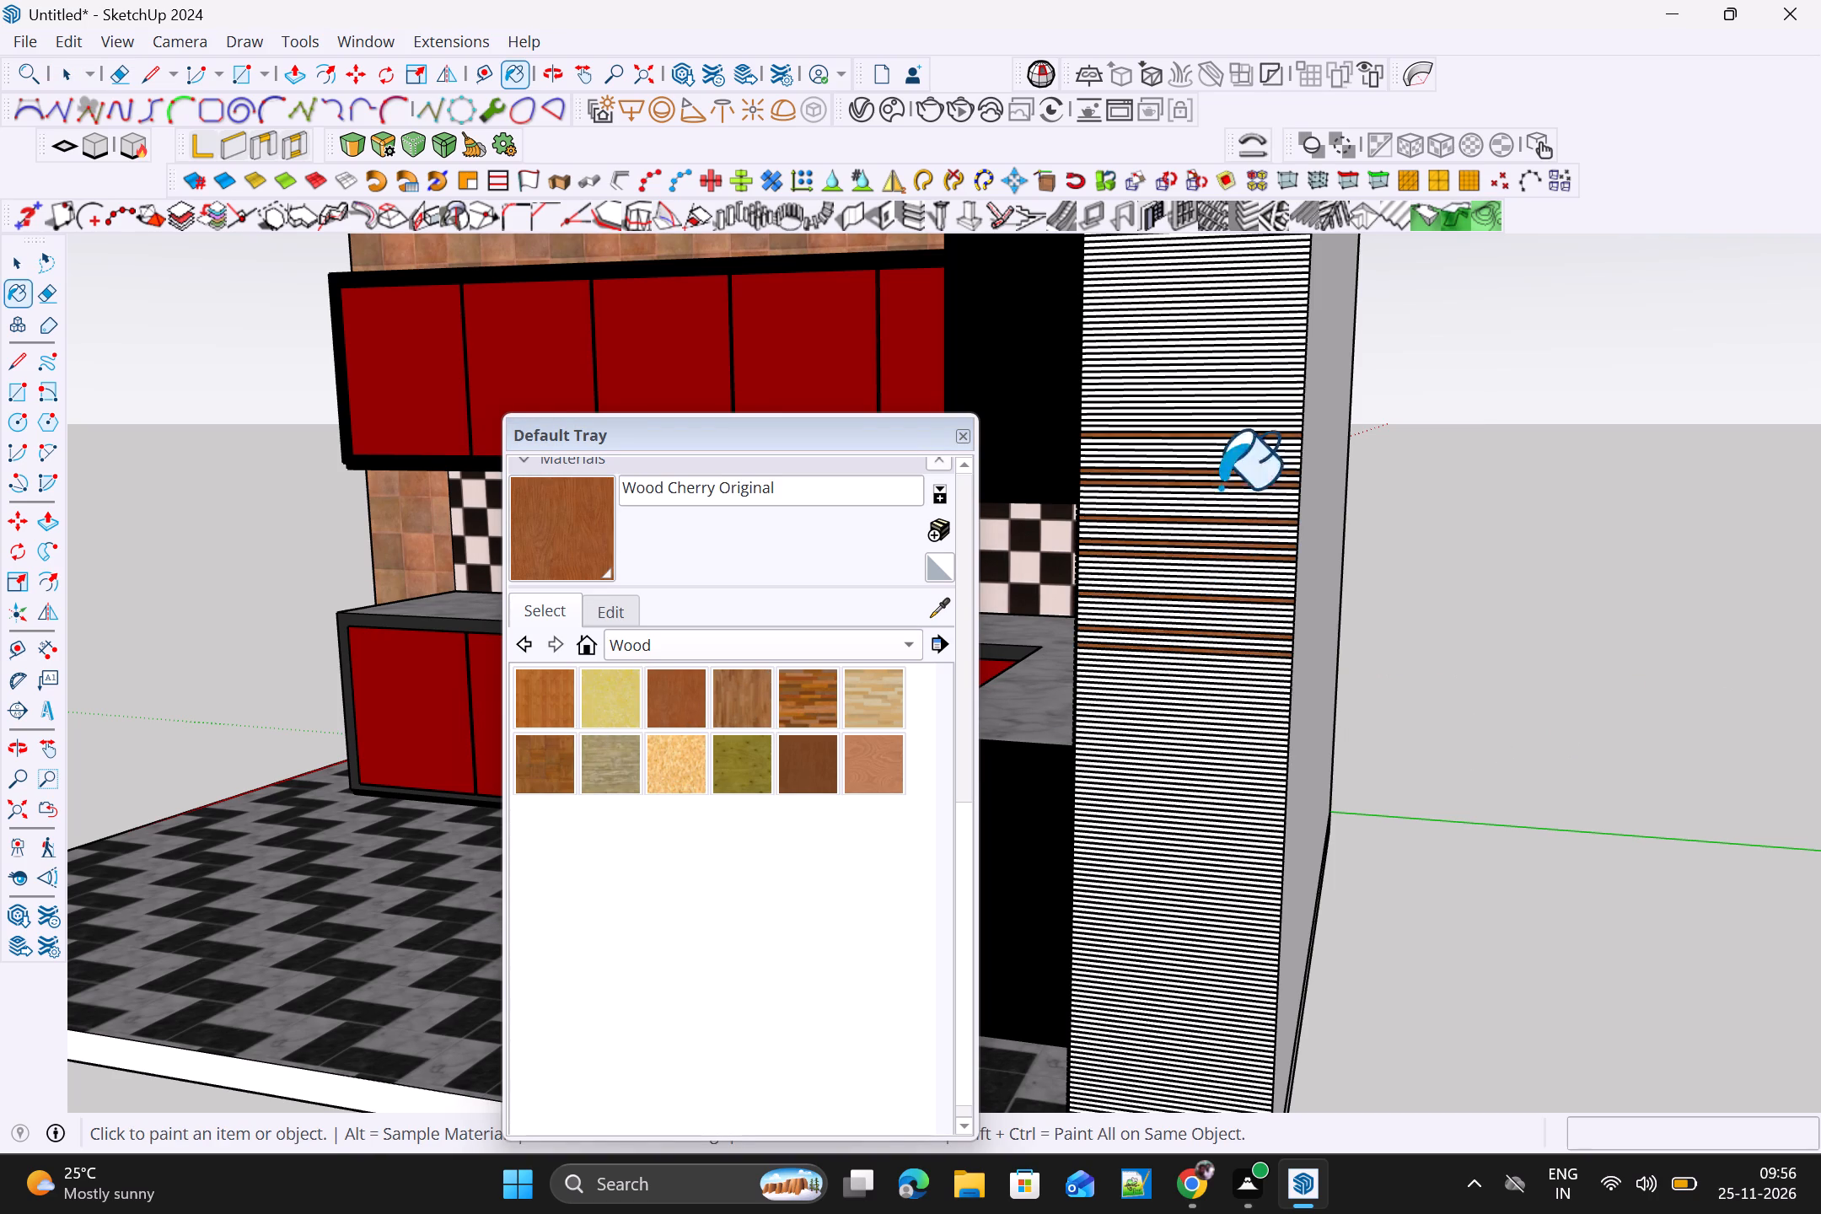
drag(1219, 487, 1210, 758)
drag(1198, 787, 1268, 395)
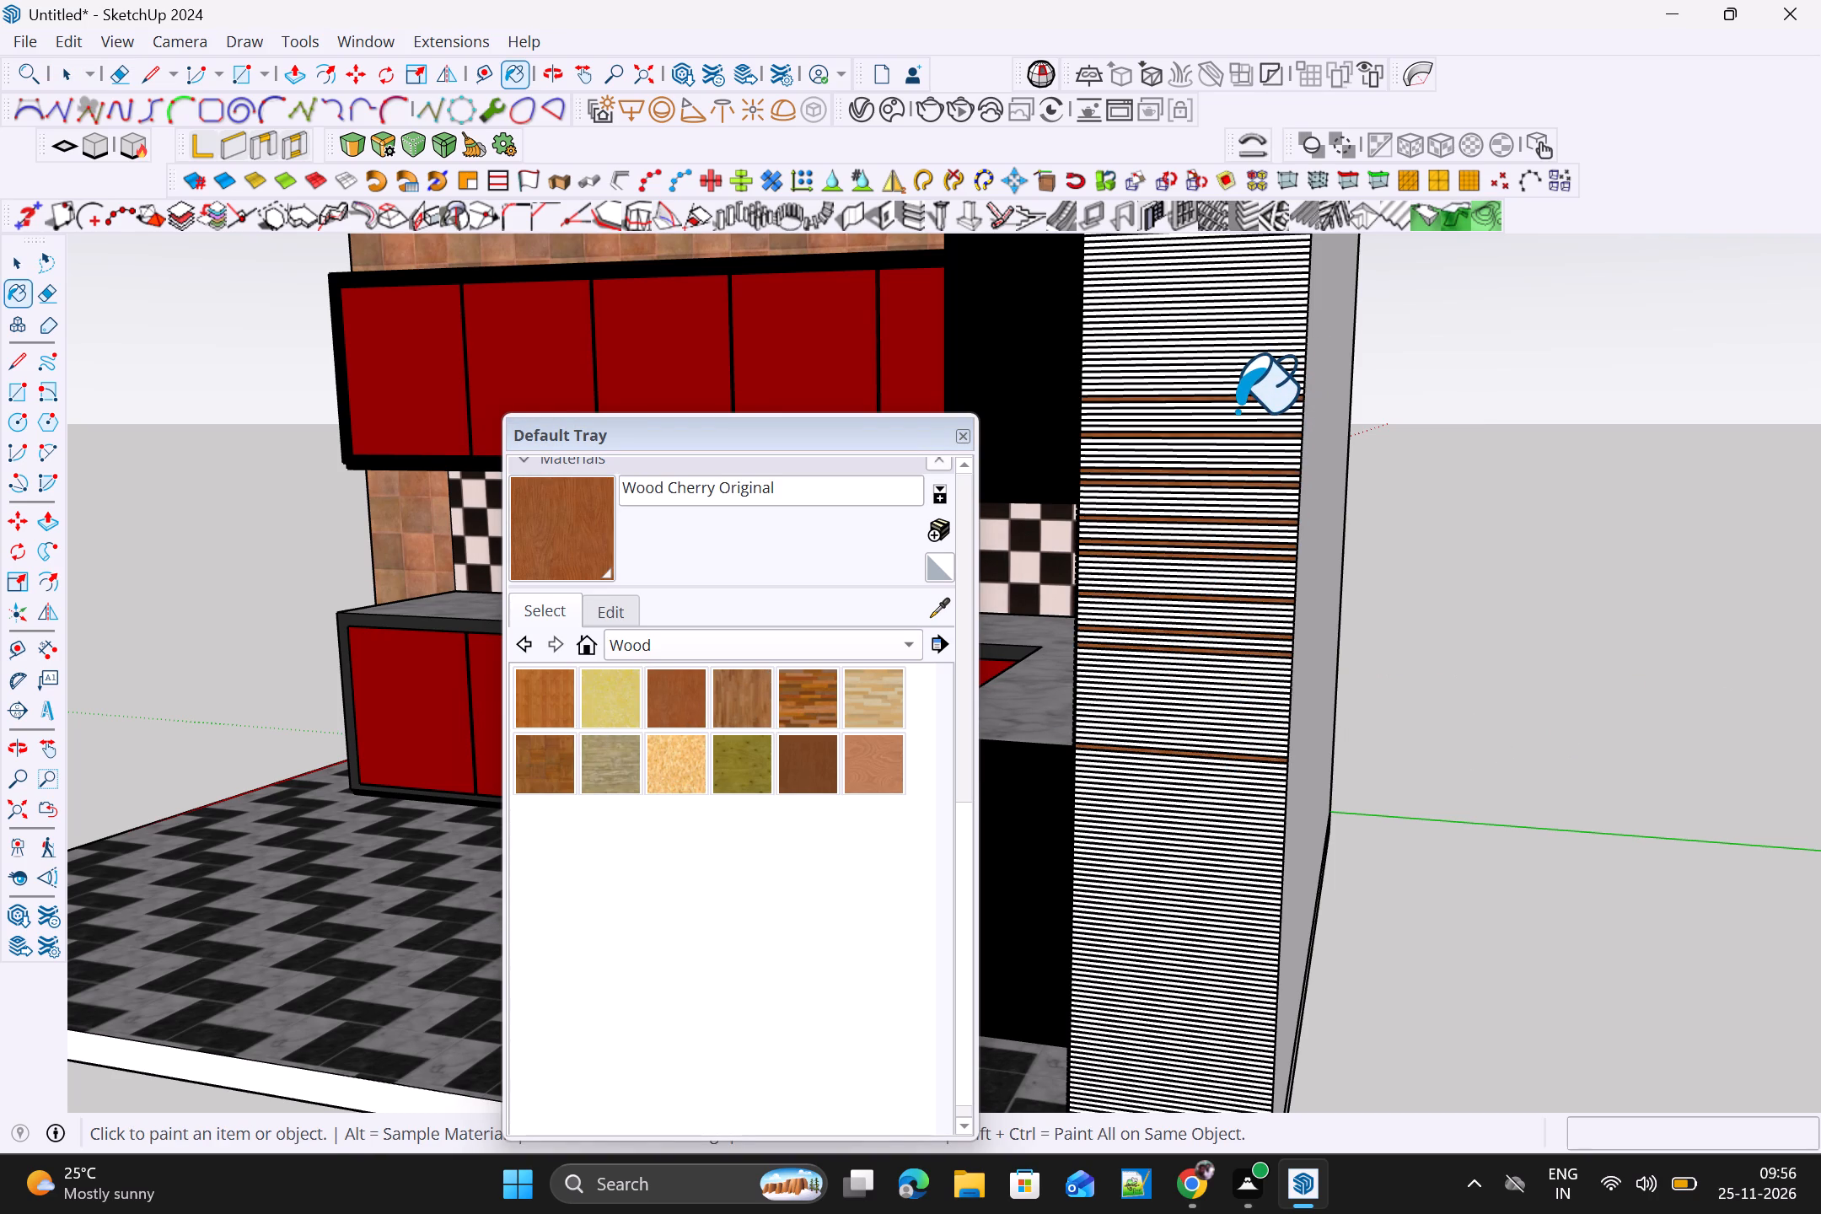
Paint more of the end column's strips beside the upper cabinets with Wood Cherry Original, dismissing the Create Screen dialog.
triple_click(1236, 411)
click(1230, 388)
click(1230, 383)
double_click(1230, 356)
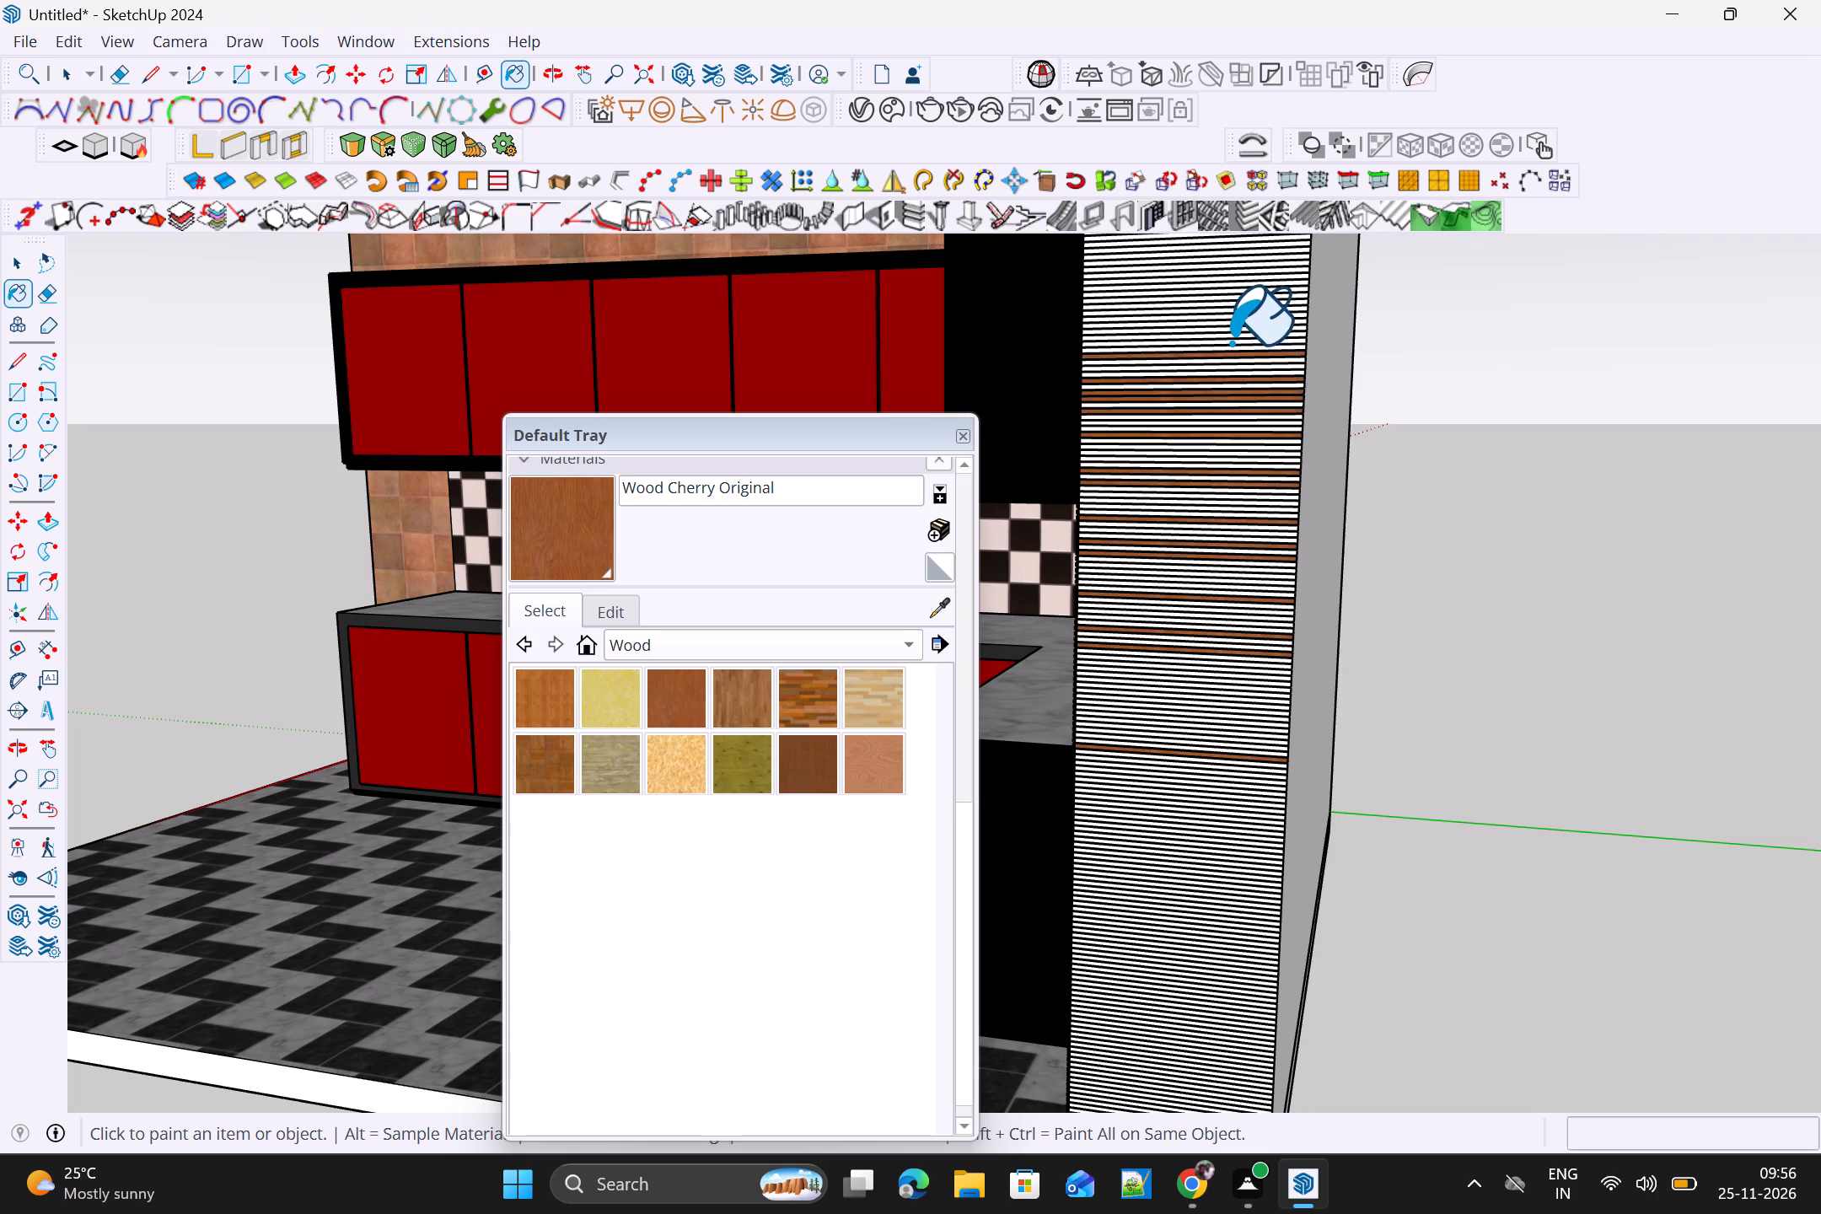
click(1230, 343)
drag(1230, 336, 1226, 254)
click(1219, 226)
click(1212, 298)
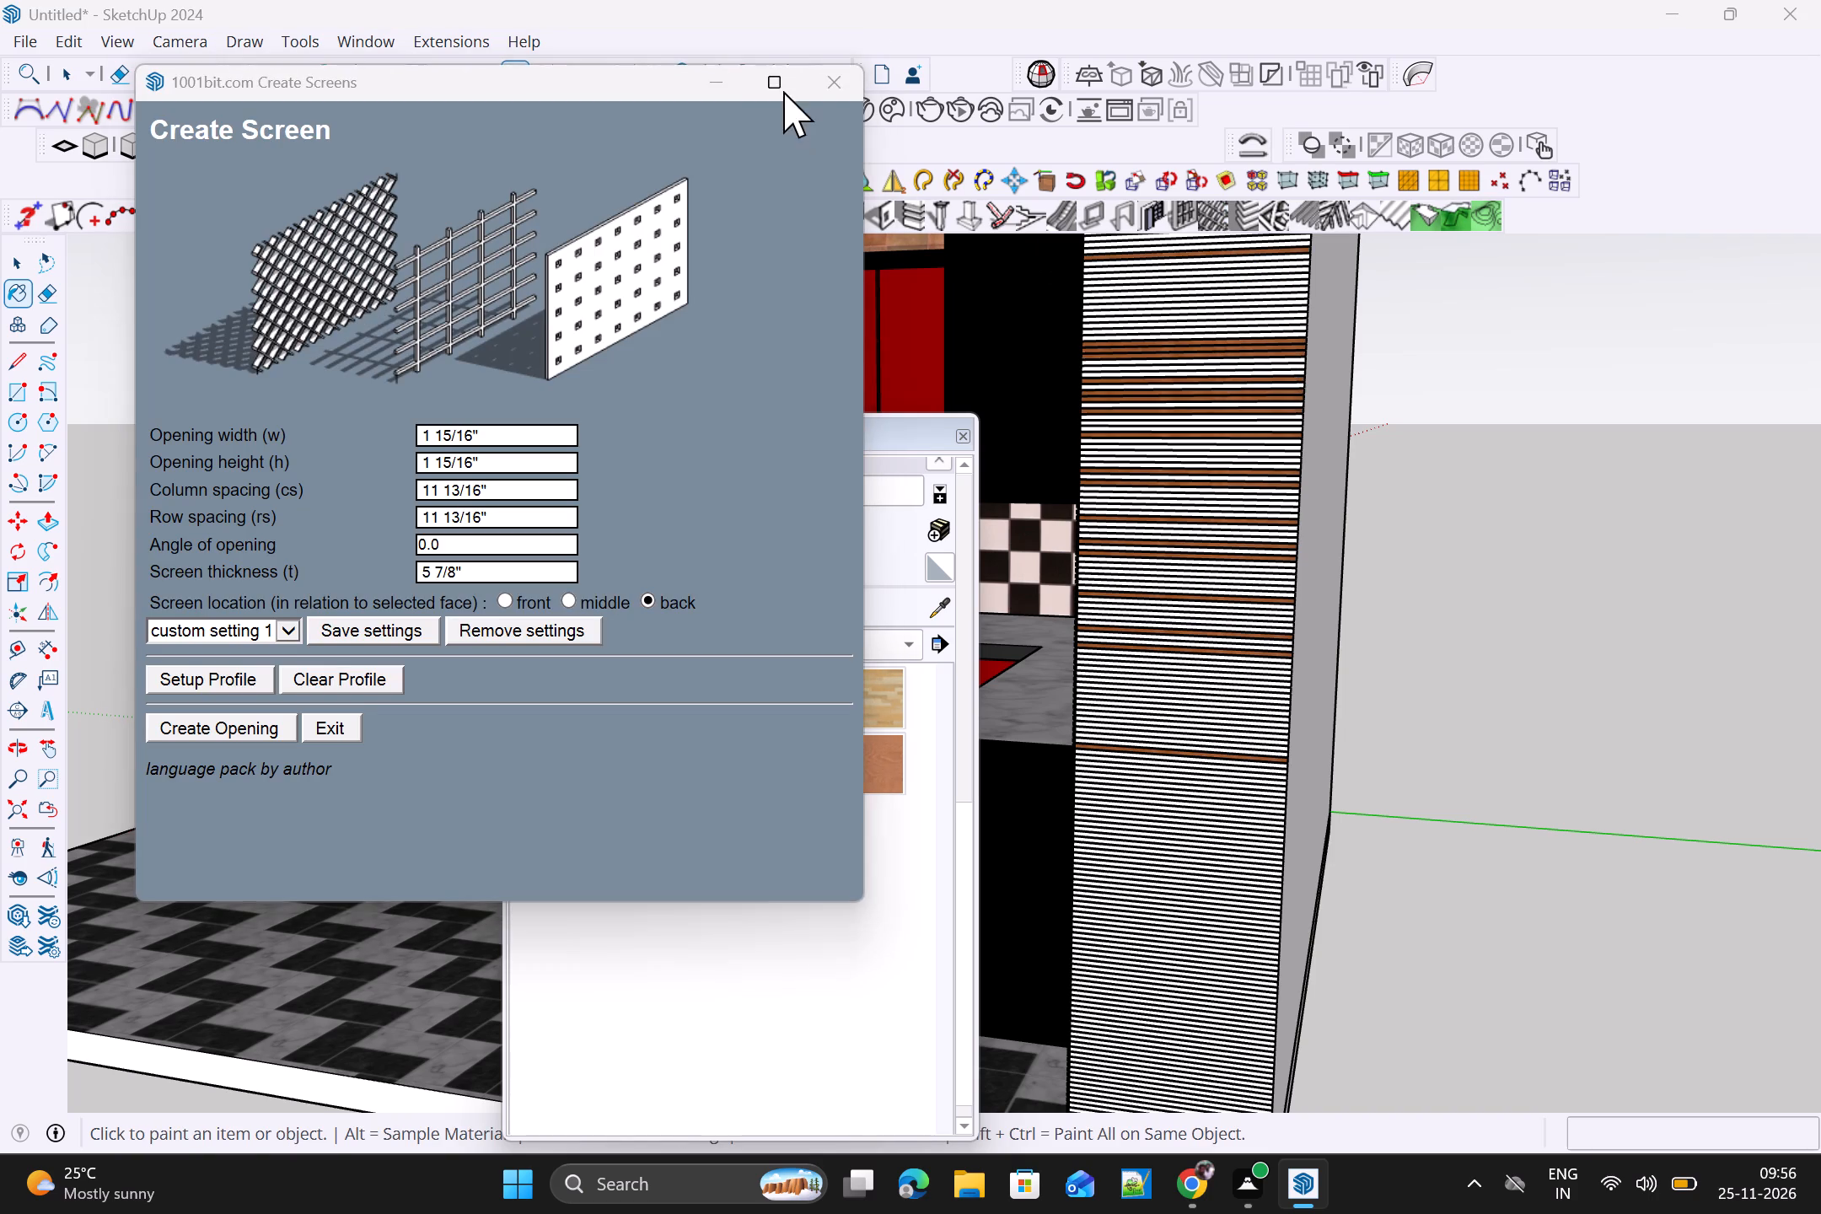
click(829, 86)
click(1223, 420)
click(1222, 411)
click(1221, 395)
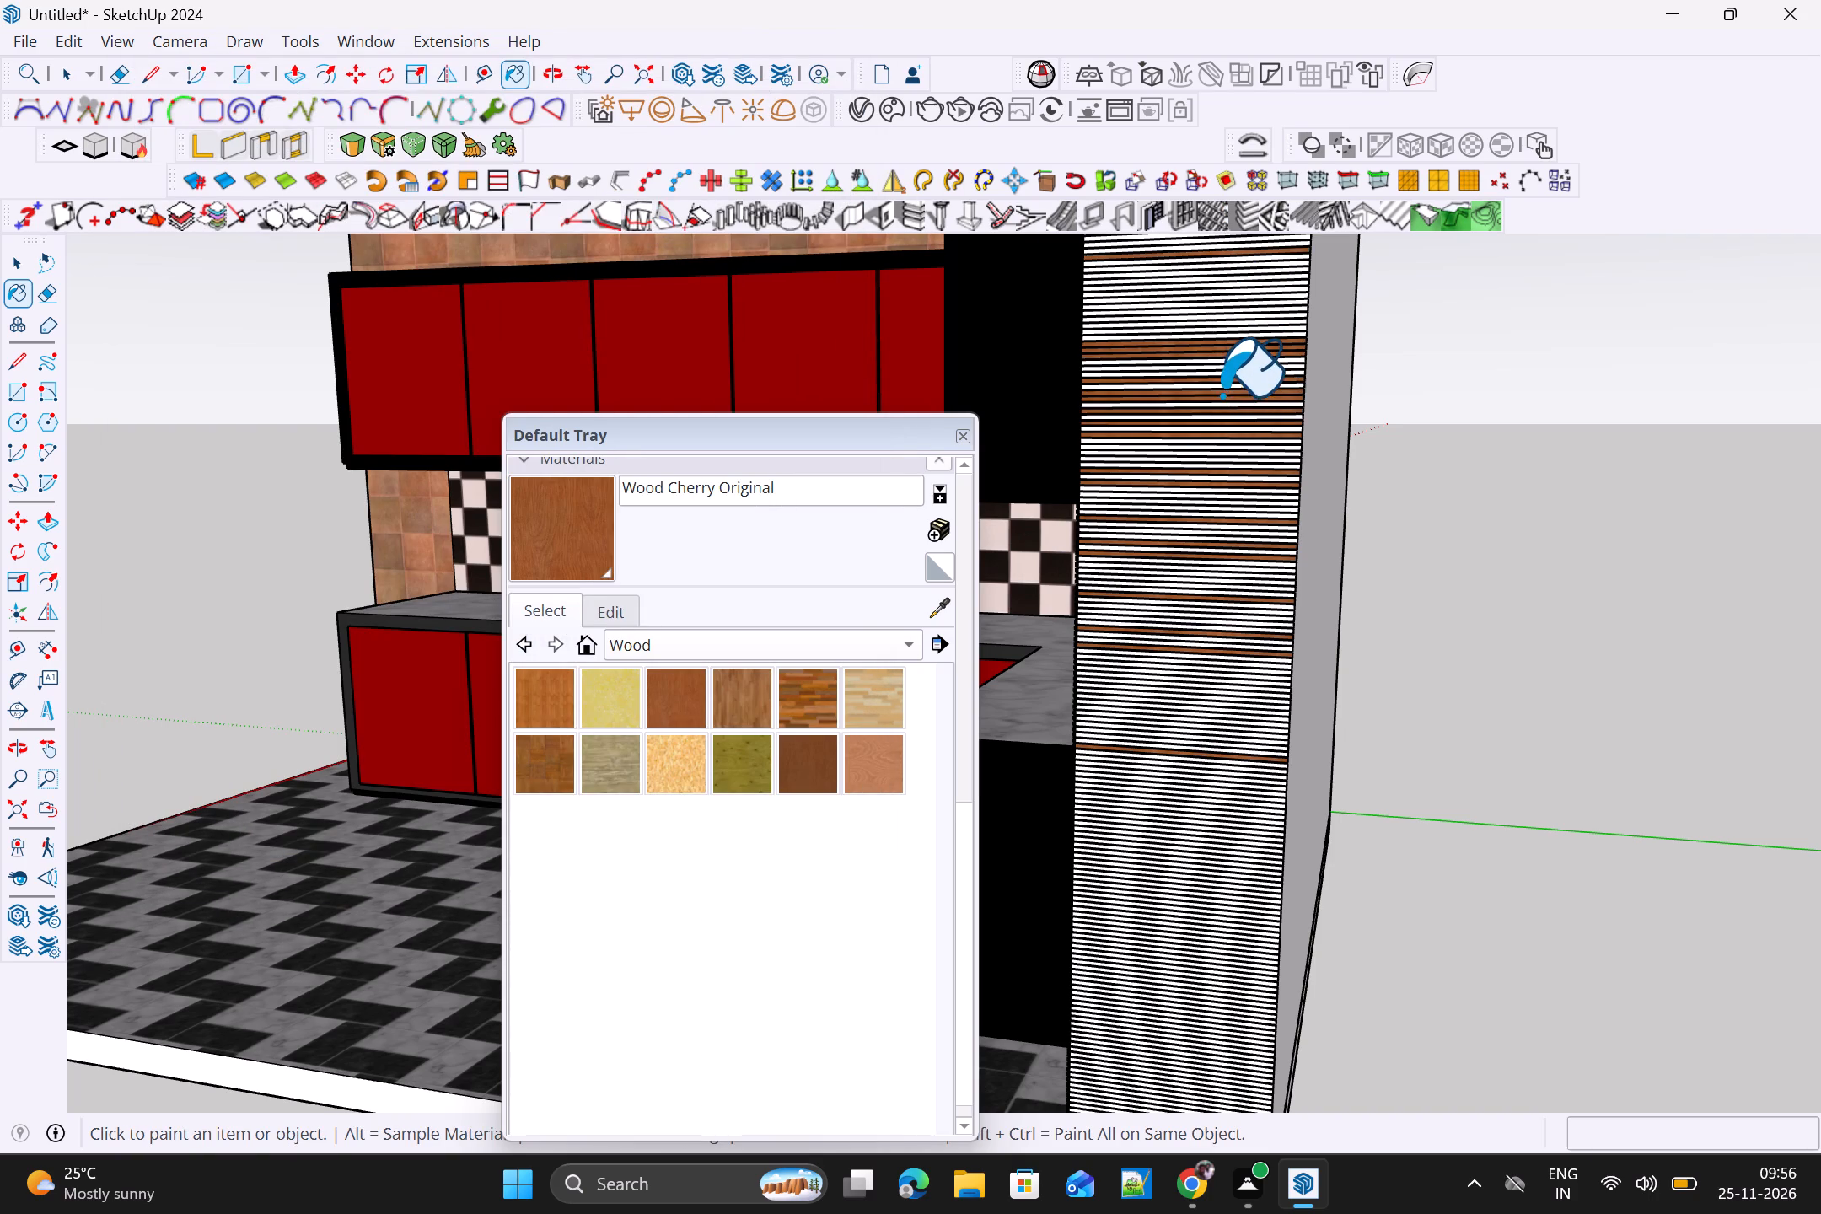
triple_click(1222, 376)
double_click(1222, 368)
click(1222, 363)
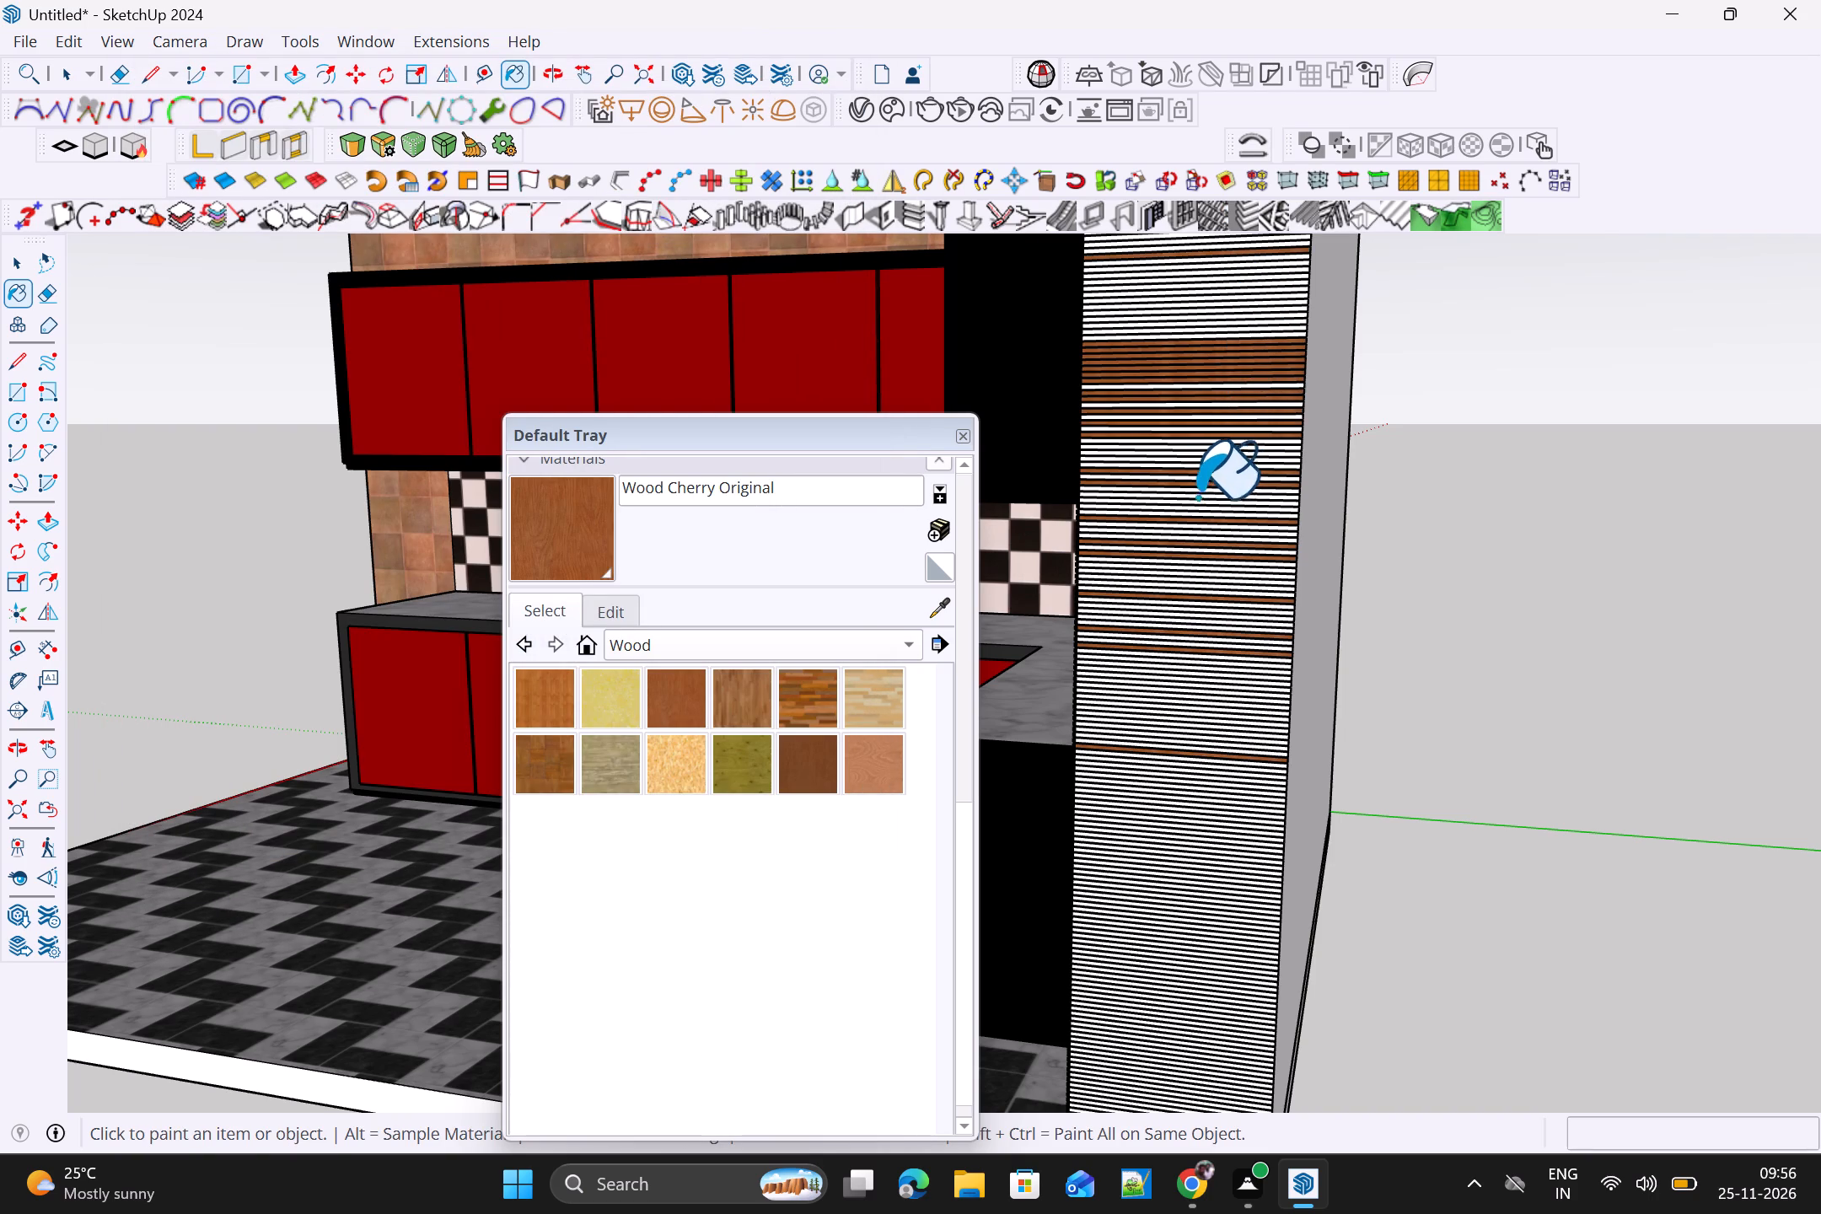
Fill in the unpainted strips around the upper cabinets' bottom edge on the end column with Wood Cherry Original.
click(1196, 495)
triple_click(1200, 457)
click(1203, 443)
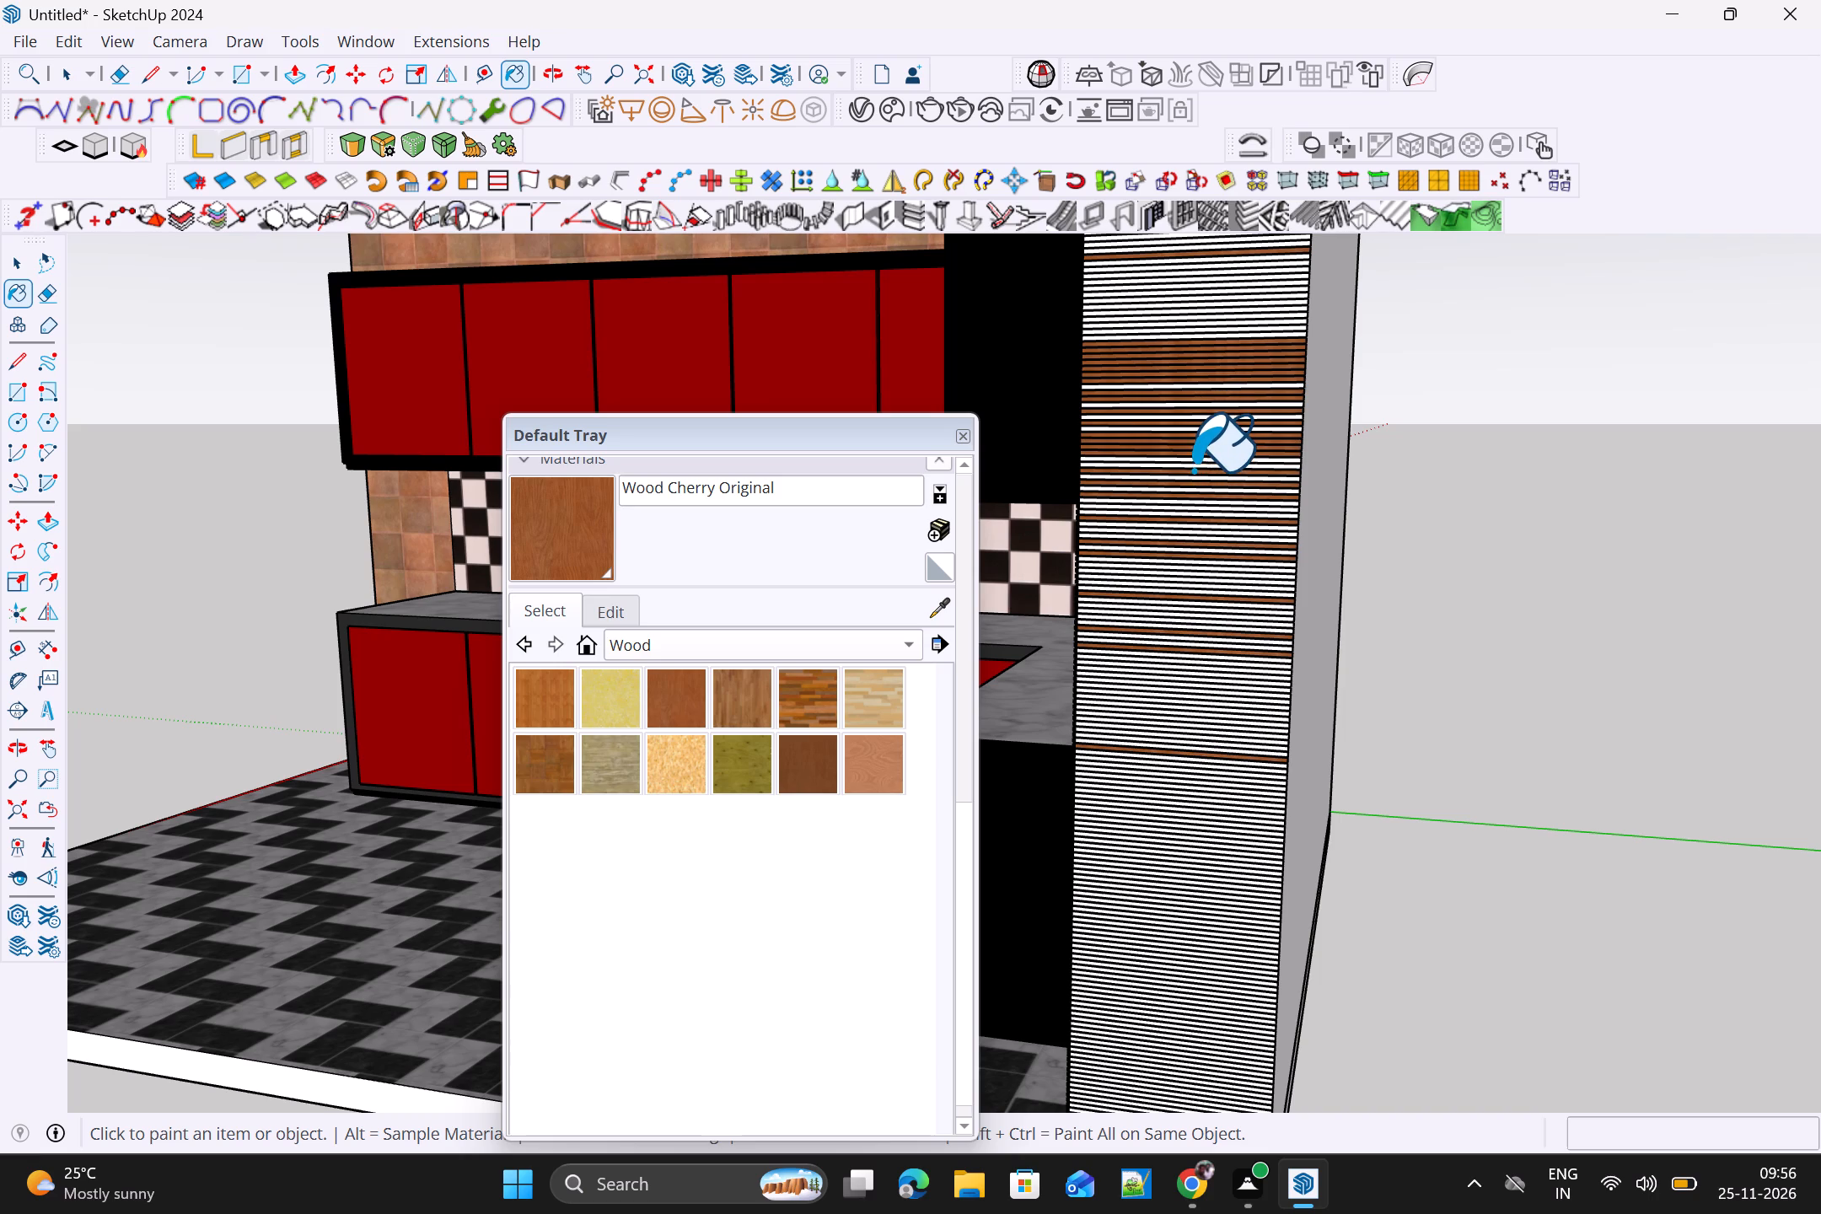
triple_click(1192, 470)
click(1194, 461)
double_click(1184, 513)
click(1188, 500)
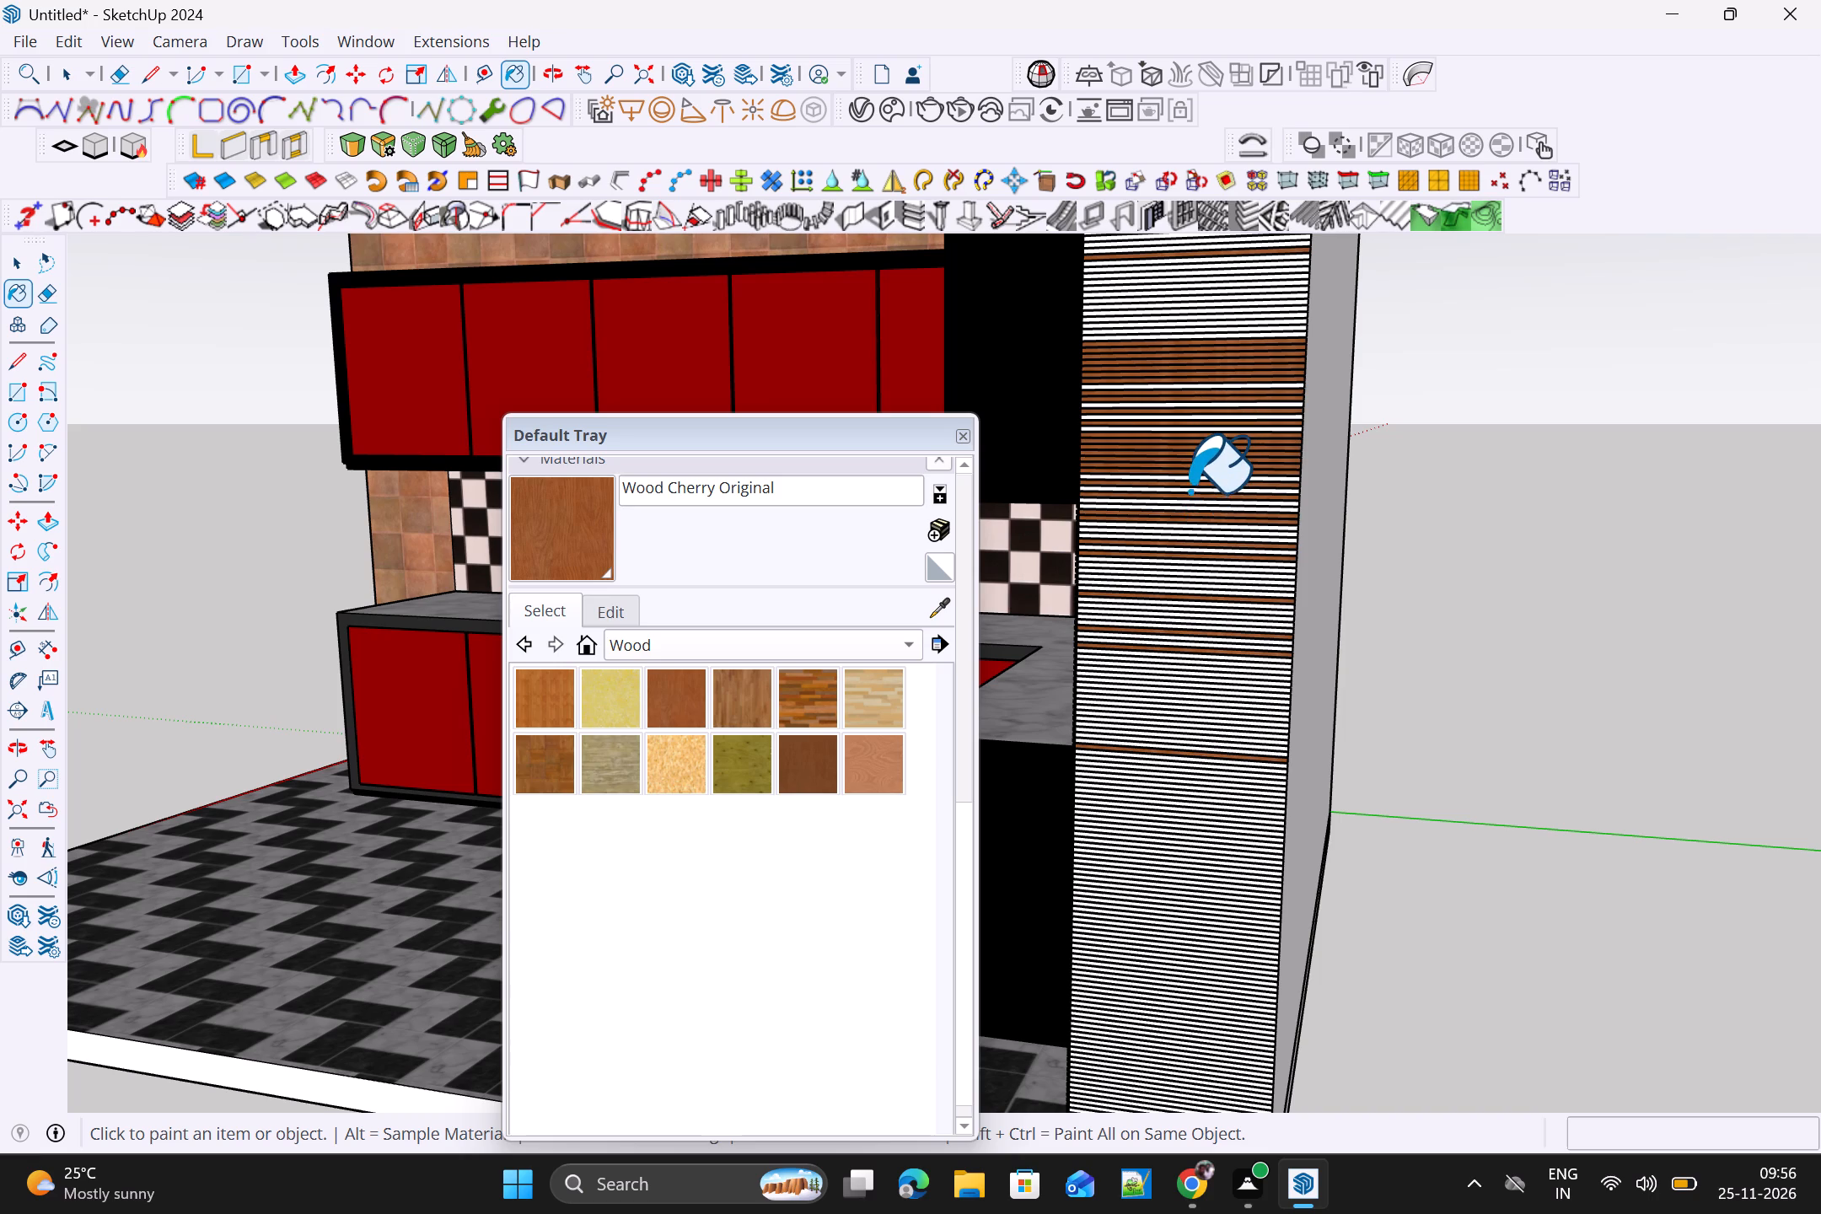
double_click(1190, 486)
double_click(1191, 480)
click(1188, 505)
click(1180, 517)
click(1179, 551)
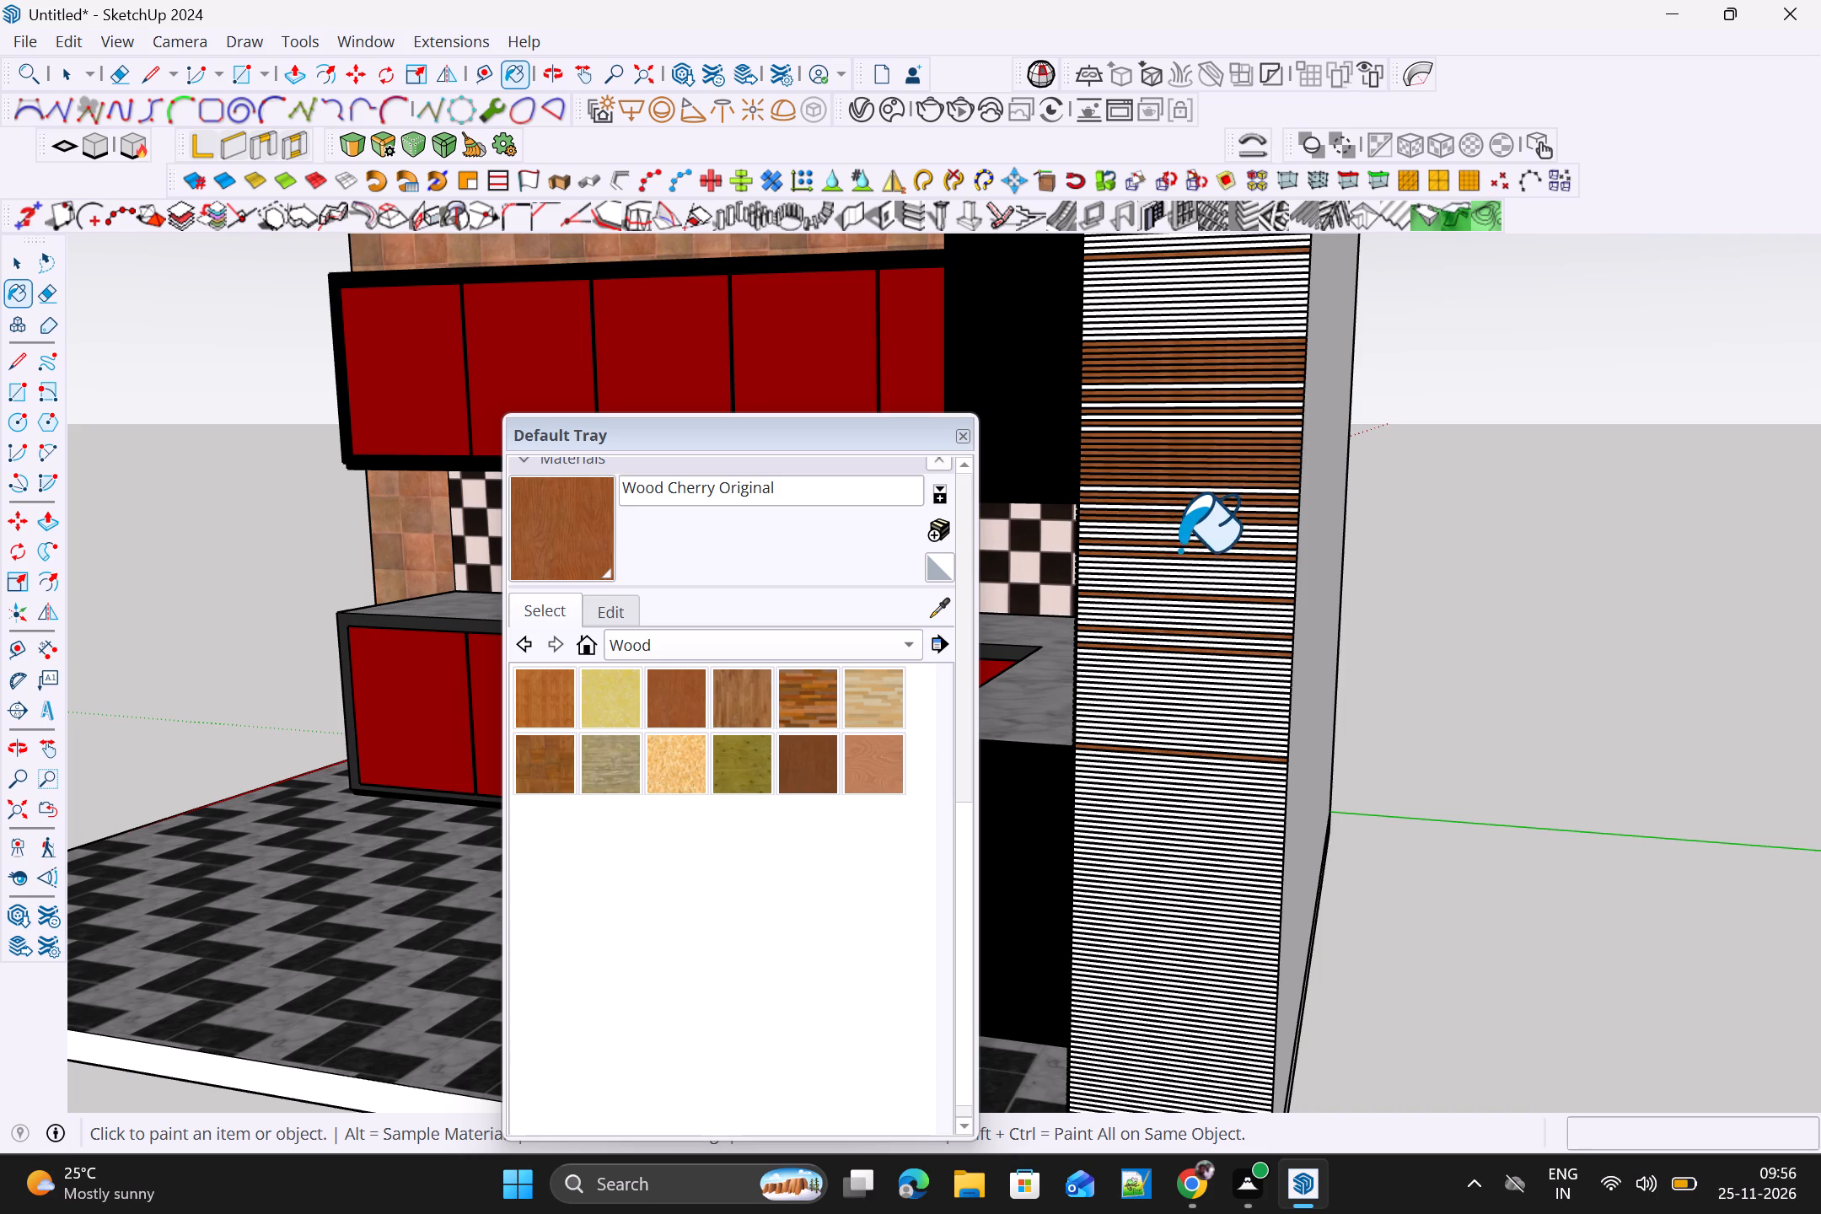
Paint the end column's strips alongside the checkered backsplash and countertop with Wood Cherry Original.
click(1179, 561)
click(1179, 601)
double_click(1179, 606)
click(1181, 598)
drag(1182, 595, 1183, 587)
click(1184, 583)
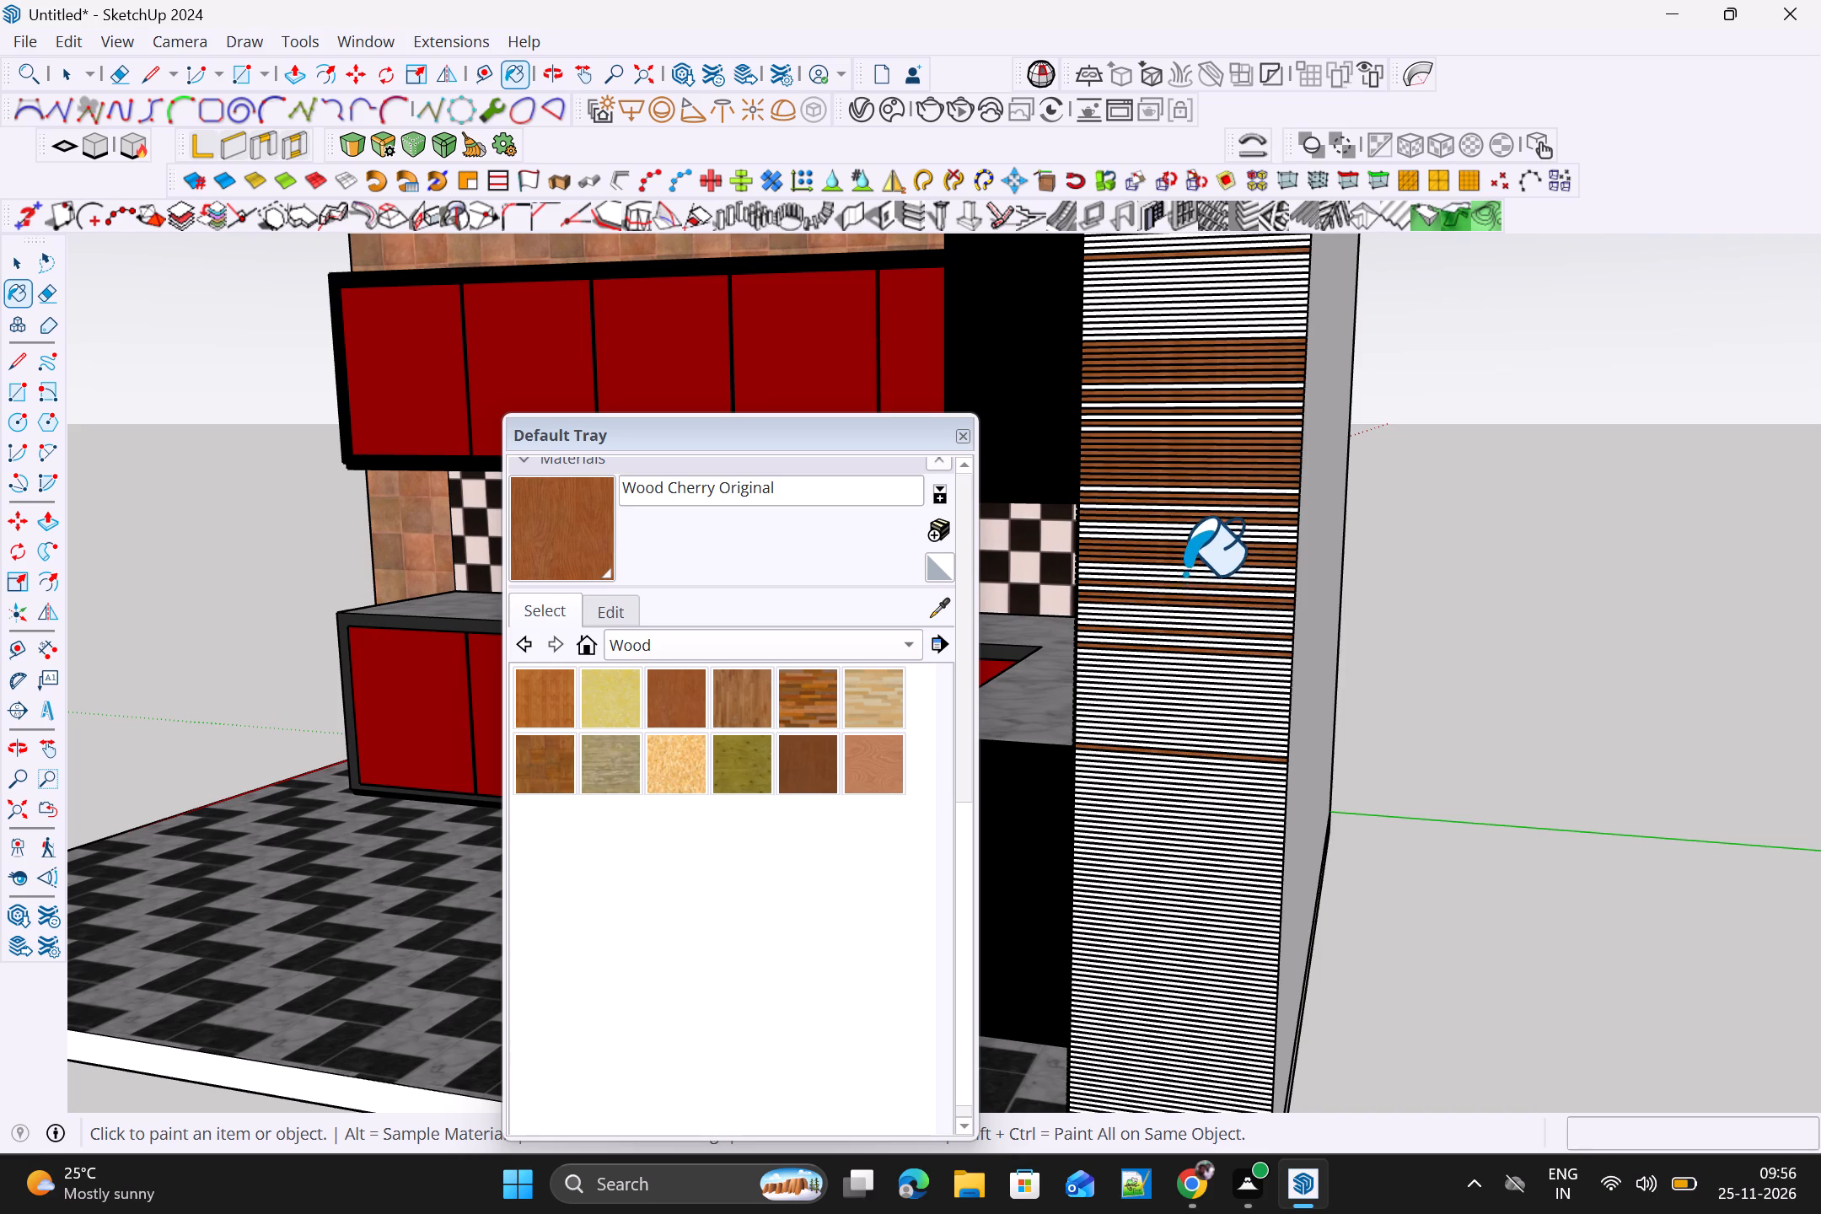
click(1184, 574)
click(1184, 566)
click(1174, 698)
drag(1173, 693, 1174, 685)
double_click(1177, 677)
click(1181, 664)
click(1182, 655)
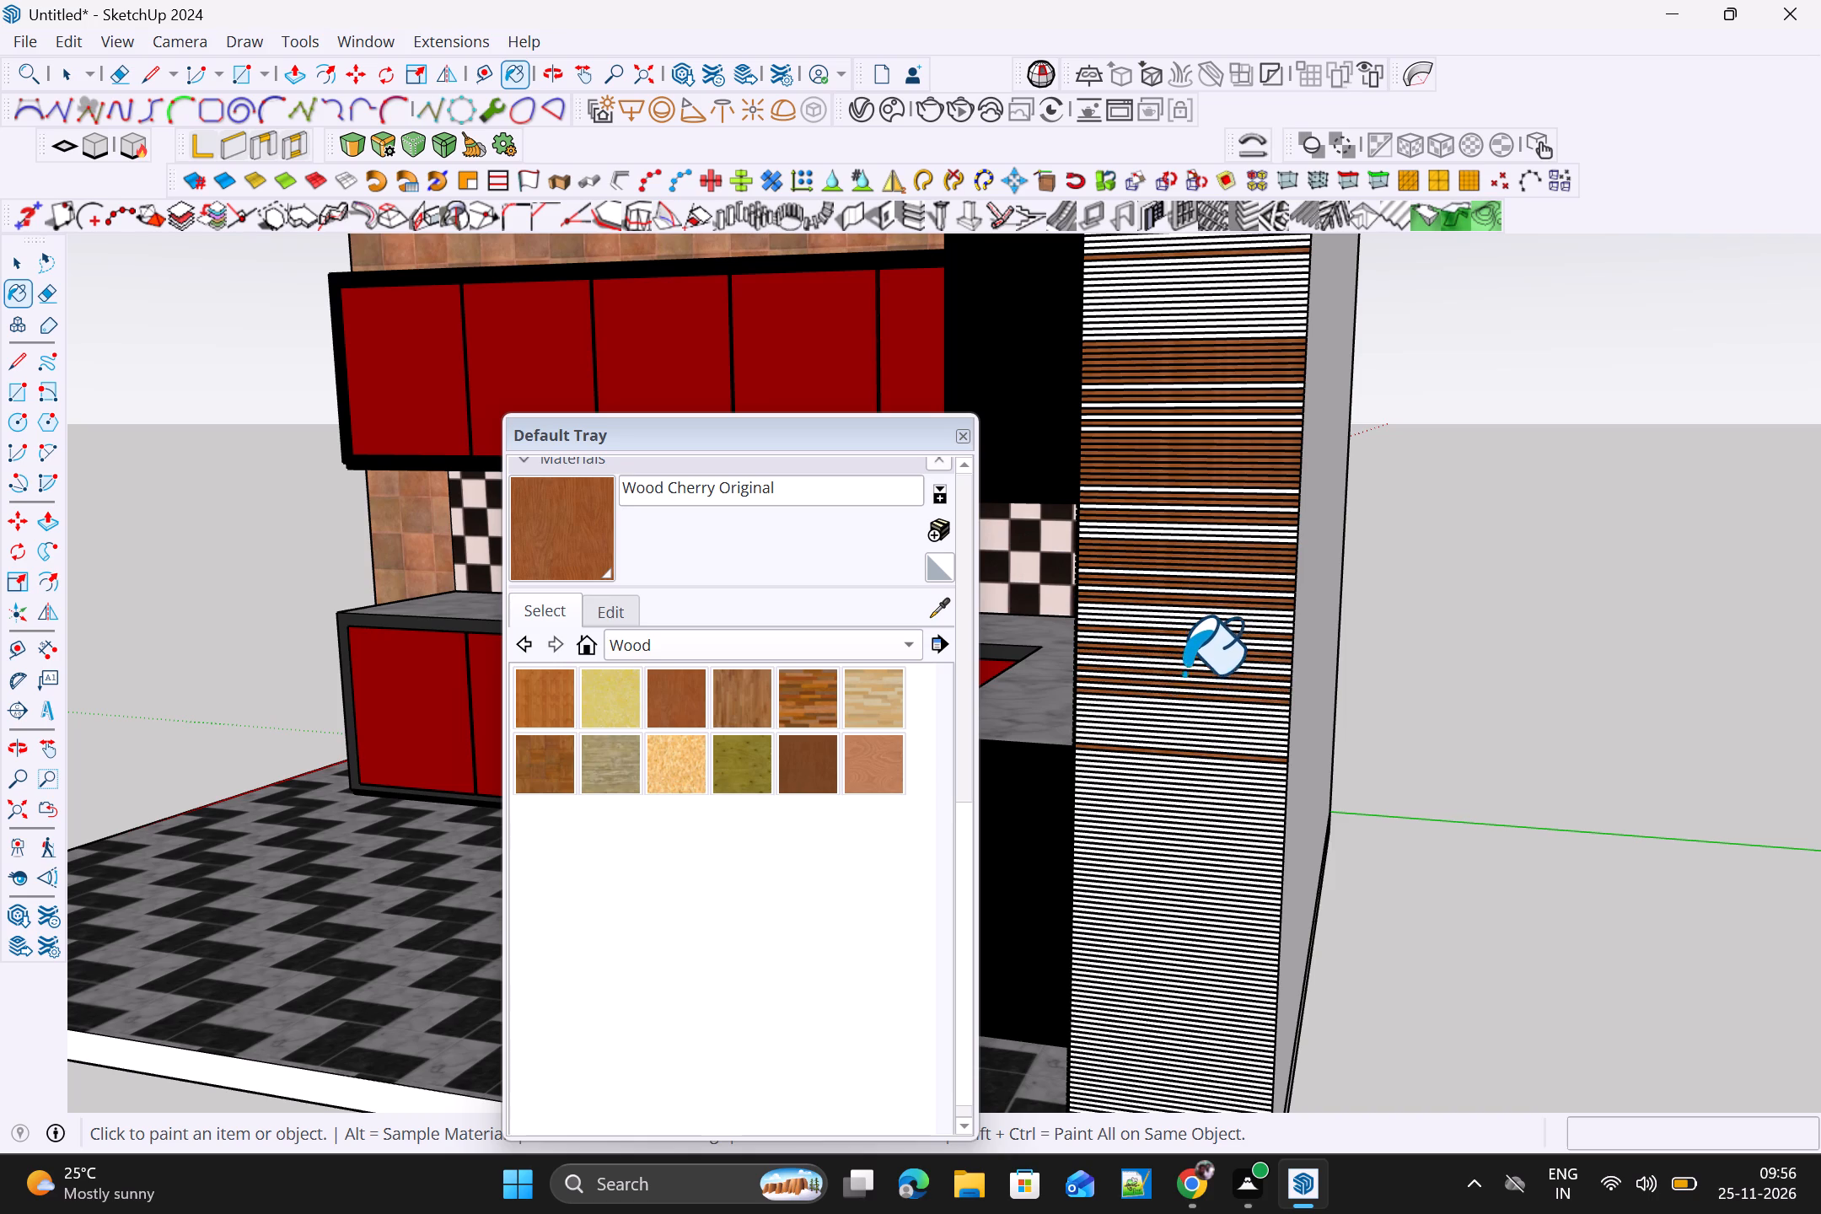
Paint strips on the end column from countertop height down towards the floor with Wood Cherry Original.
click(1175, 711)
click(1175, 718)
click(1175, 741)
click(1175, 760)
drag(1175, 768, 1175, 801)
drag(1175, 813, 1175, 829)
click(1175, 834)
click(1175, 846)
drag(1175, 867, 1174, 877)
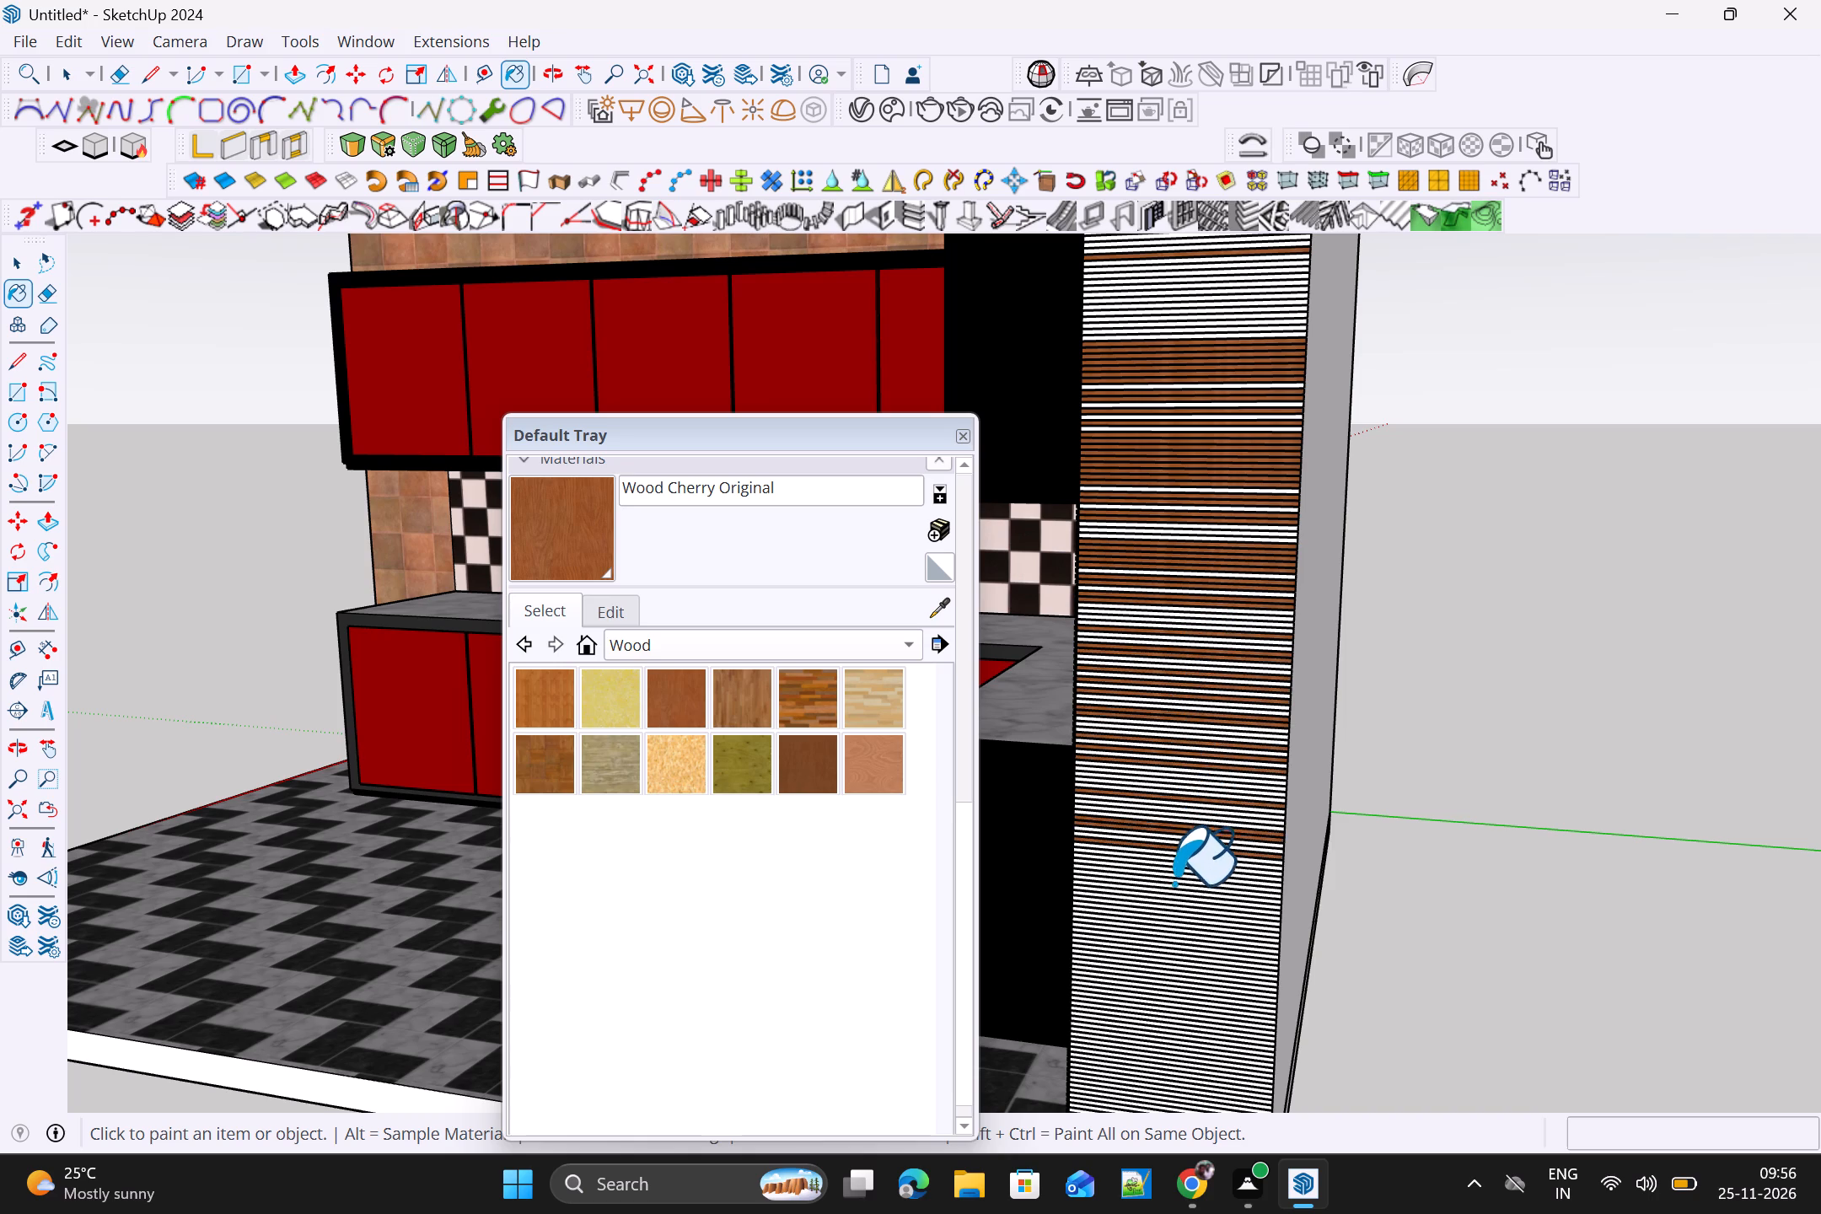
click(1174, 880)
click(1170, 889)
drag(1168, 905, 1156, 956)
click(1154, 962)
drag(1154, 967, 1149, 994)
drag(1147, 1012, 1143, 1025)
drag(1143, 1033, 1141, 1042)
drag(1141, 1046, 1141, 1055)
drag(1142, 1024, 1142, 1015)
drag(1142, 1007, 1146, 986)
Fill in skipped strips on the end column's lower part, working upward, with Wood Cherry Original.
click(1147, 978)
click(1150, 958)
click(1152, 952)
click(1156, 937)
click(1158, 928)
click(1160, 920)
click(1163, 910)
click(1168, 903)
click(1171, 894)
click(1179, 879)
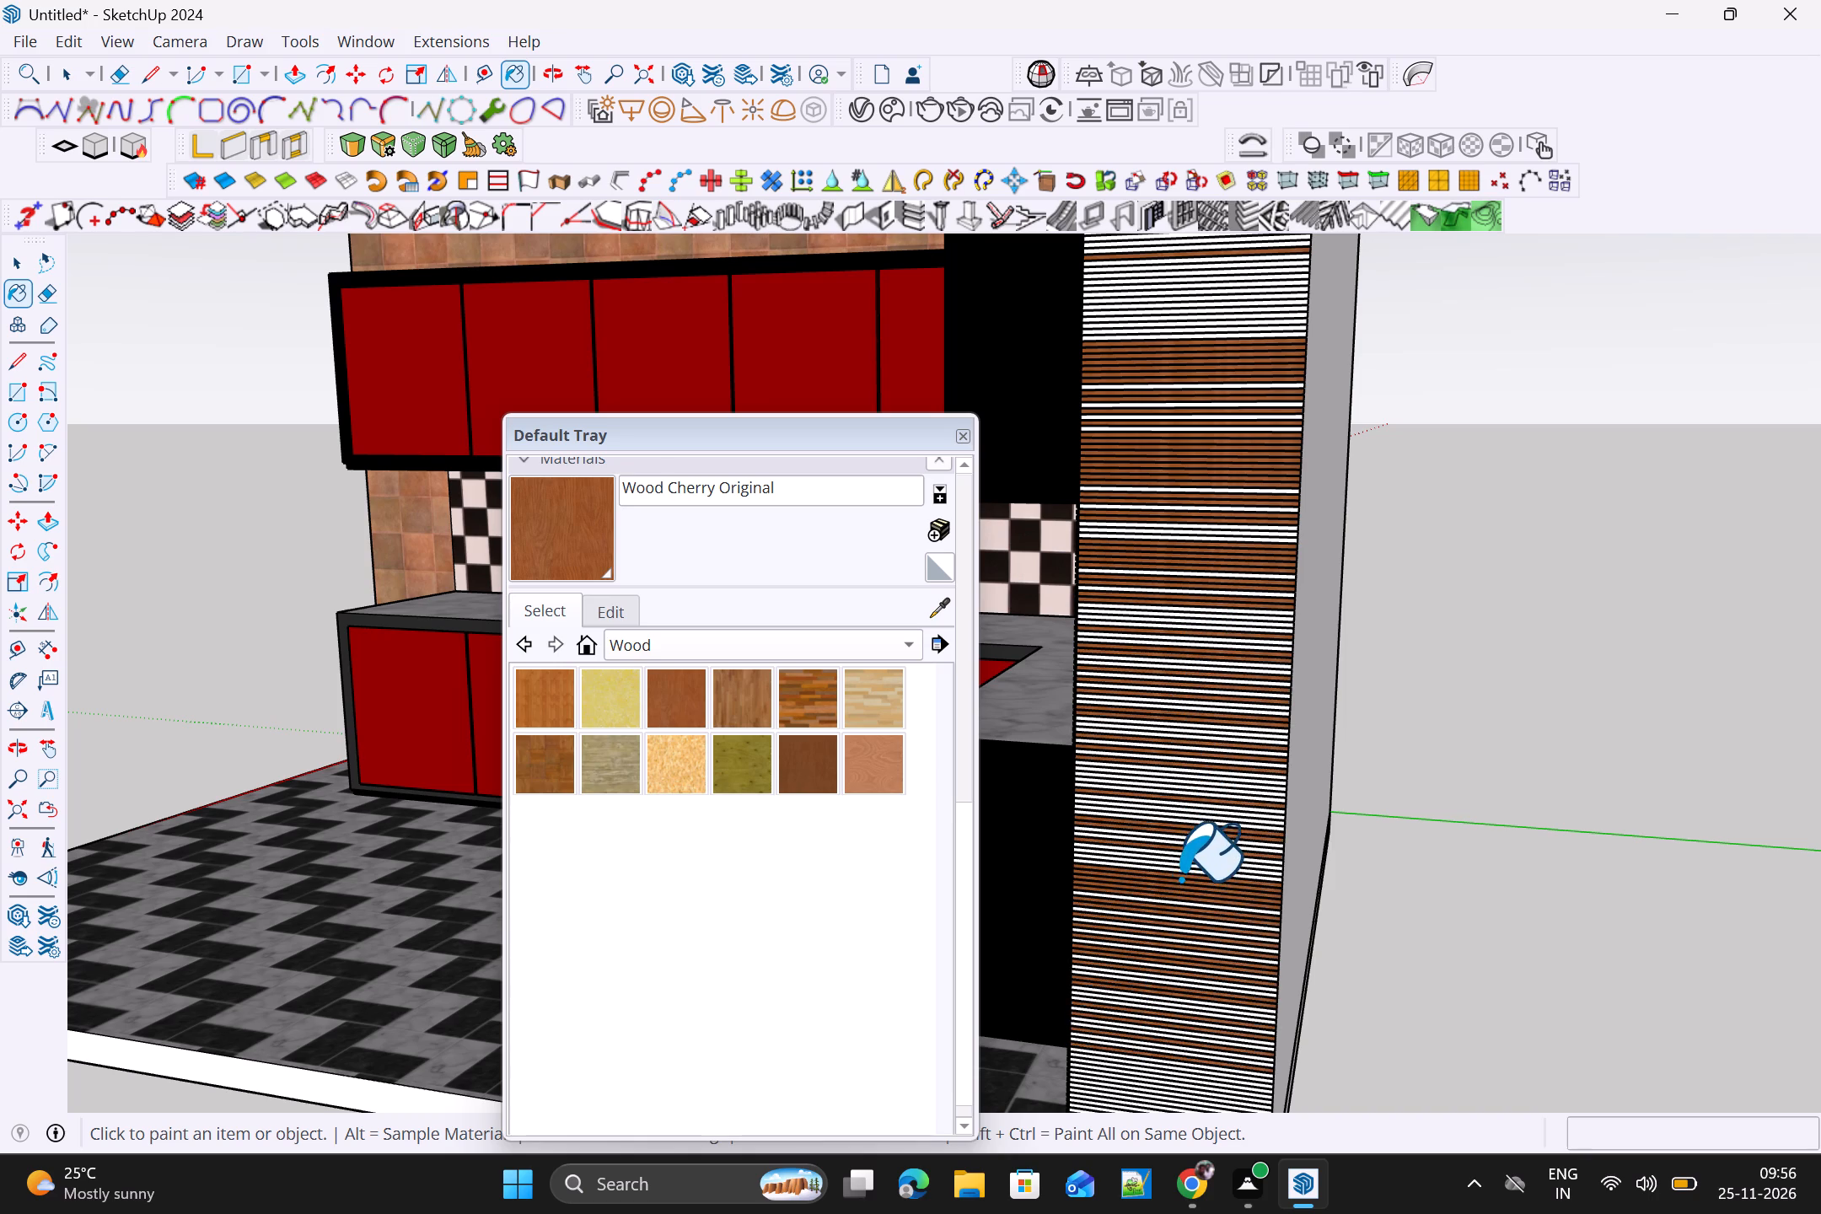
Fill in skipped strips on the end column below countertop height, working upward, with Wood Cherry Original.
triple_click(1184, 863)
click(1186, 854)
drag(1189, 847, 1191, 838)
click(1194, 835)
double_click(1196, 828)
click(1199, 822)
double_click(1201, 816)
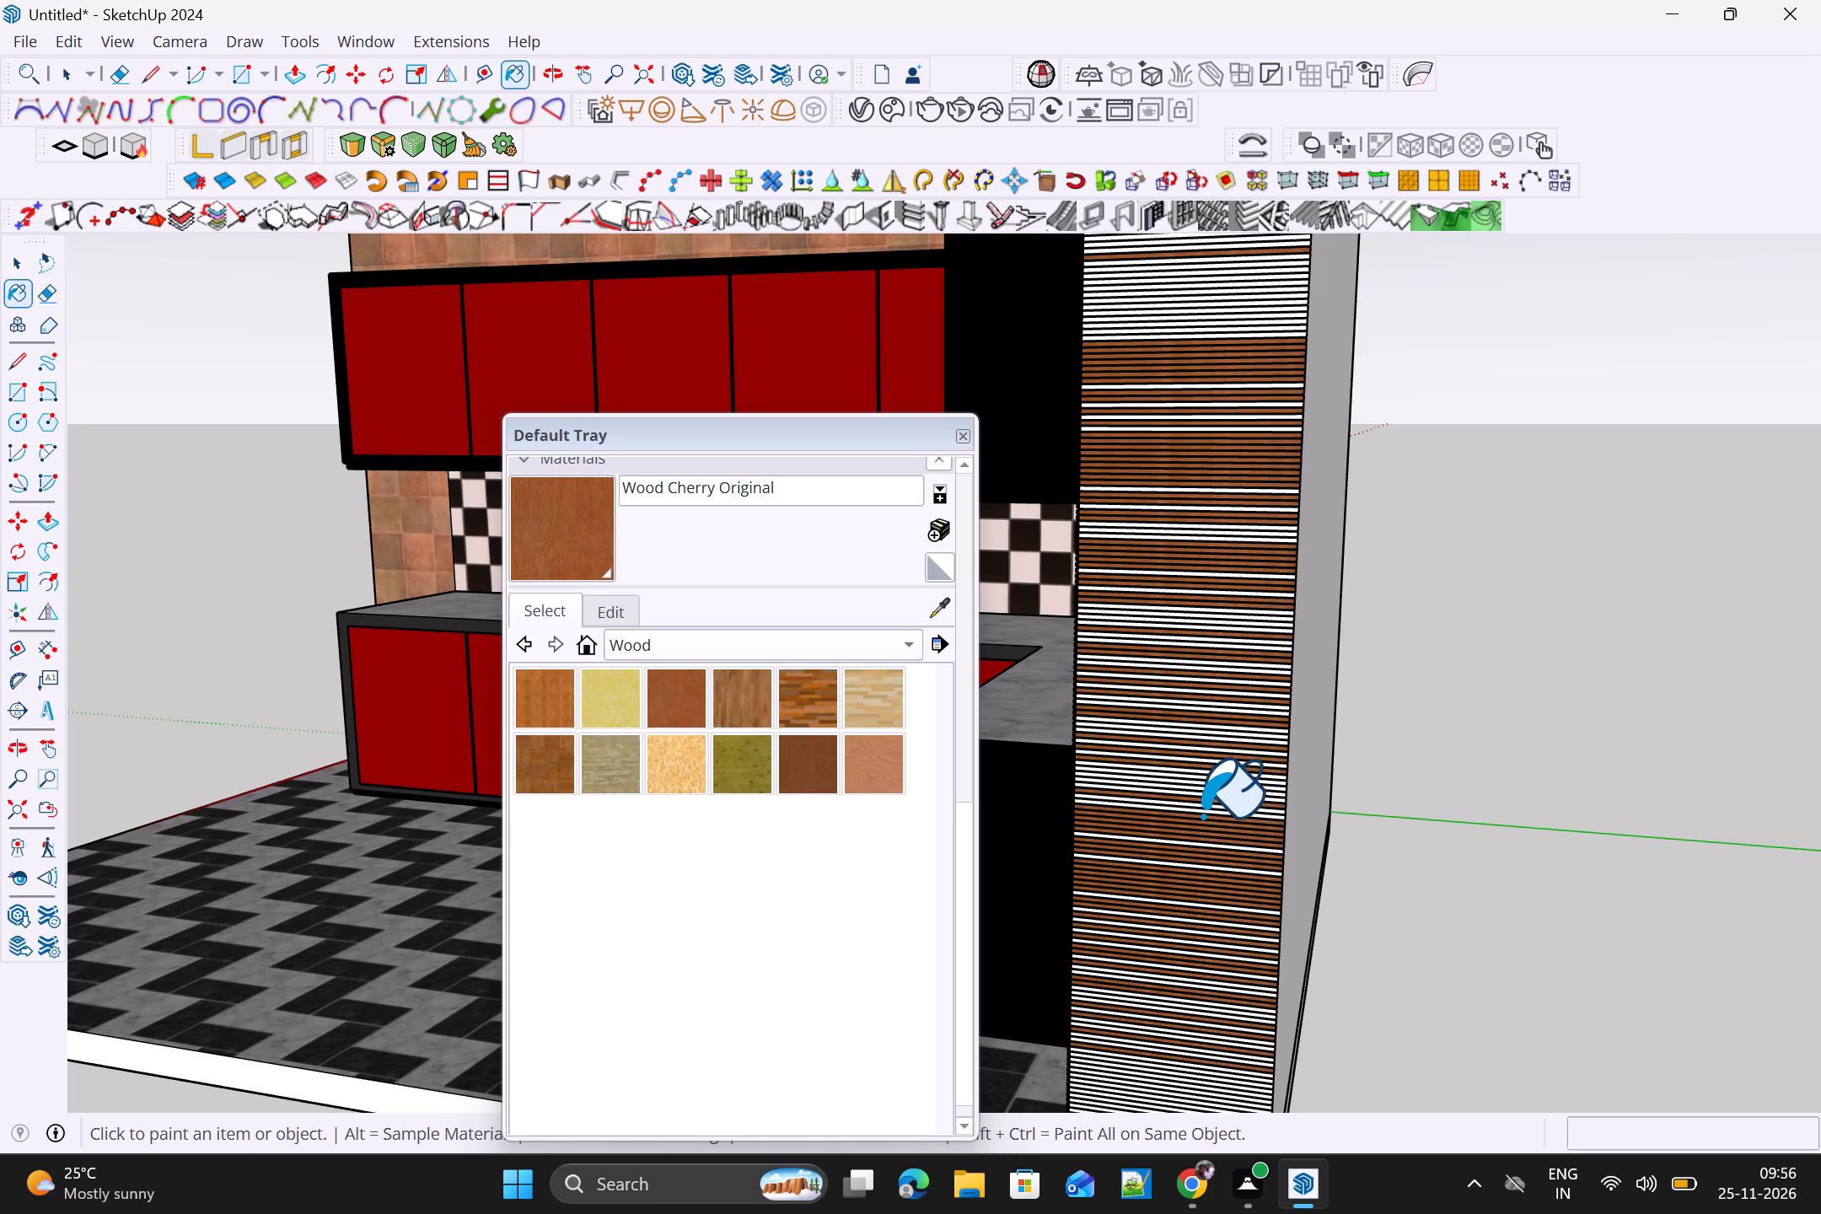
double_click(1206, 809)
click(1213, 801)
triple_click(1218, 792)
double_click(1221, 784)
double_click(1222, 779)
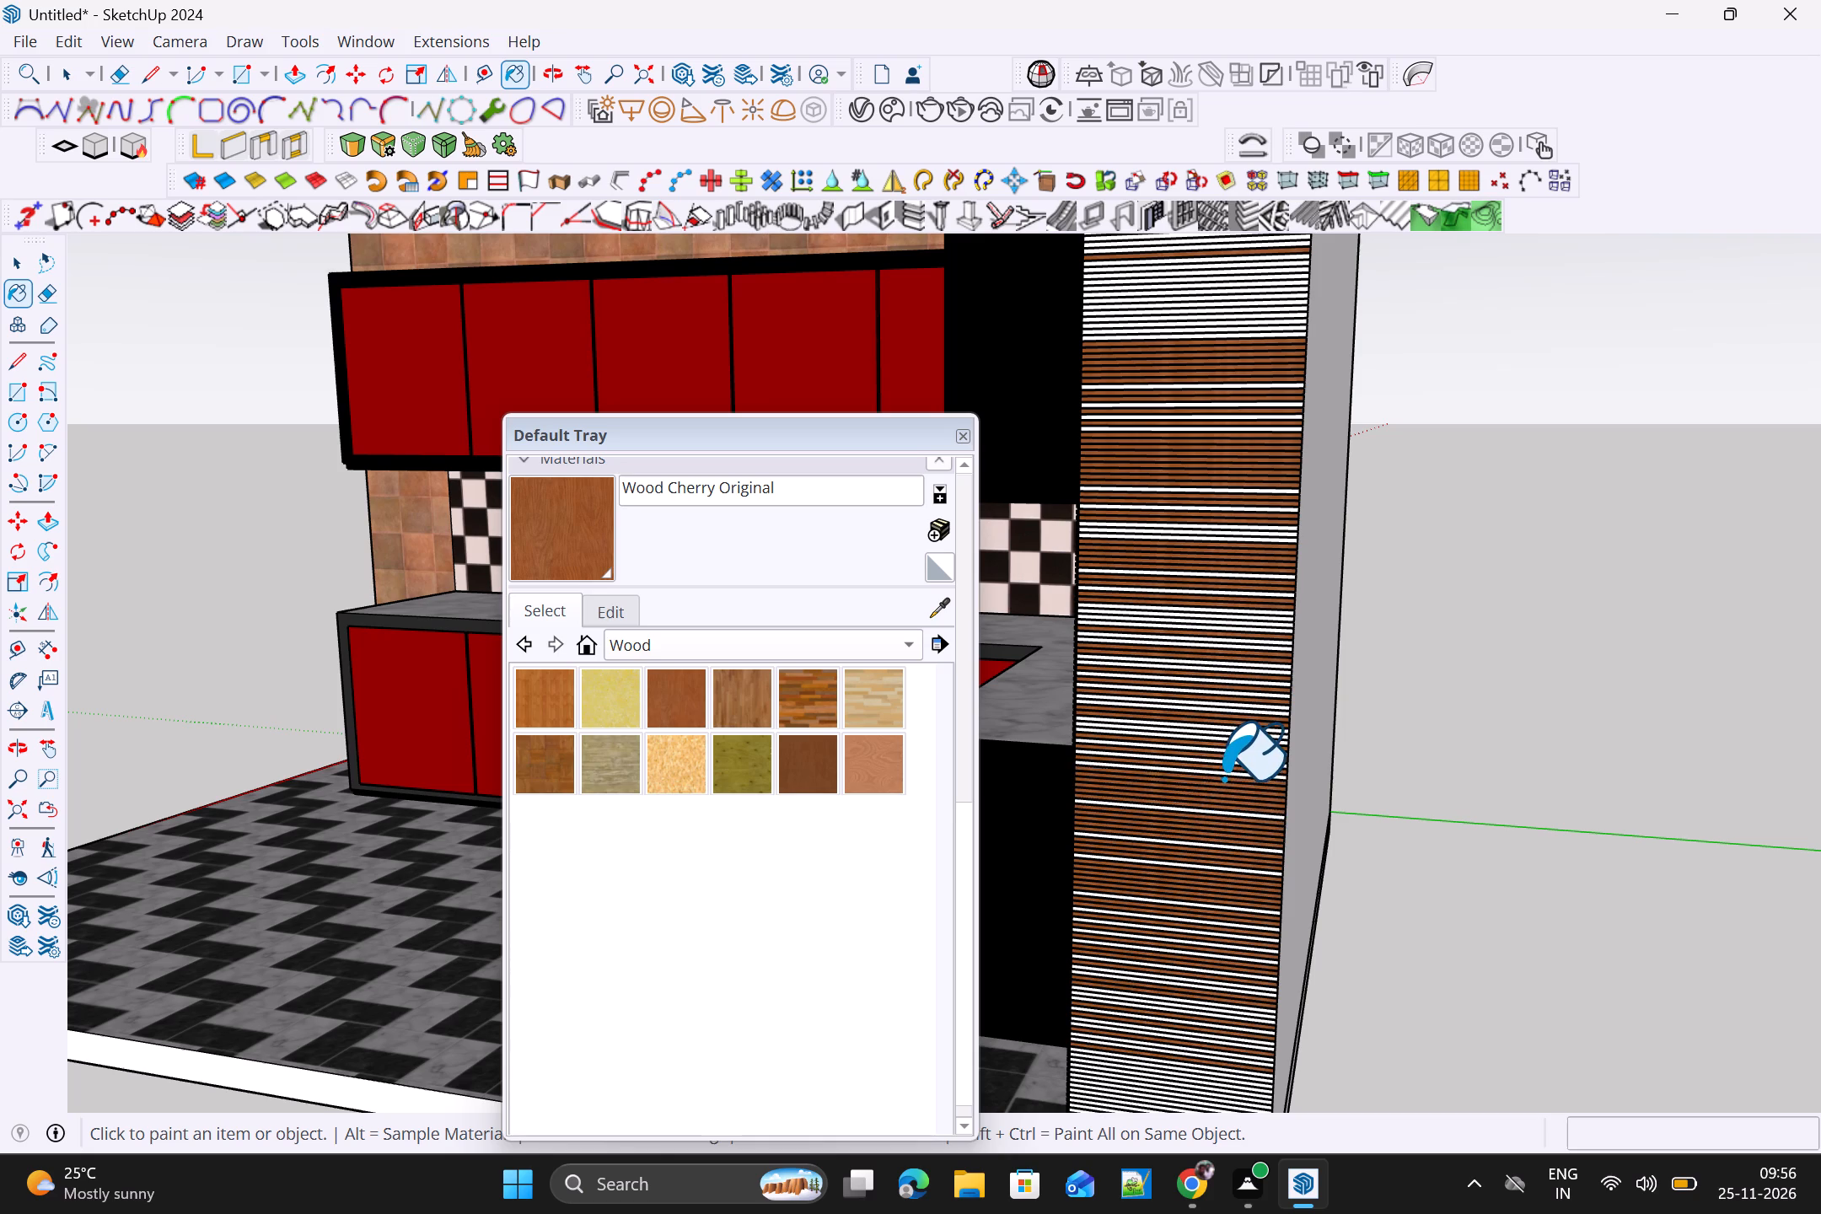
Paint more skipped strips on the end column alongside the countertop with Wood Cherry Original.
click(1224, 770)
drag(1225, 762, 1229, 746)
triple_click(1229, 745)
click(1232, 739)
double_click(1233, 732)
drag(1233, 732, 1234, 718)
click(1240, 701)
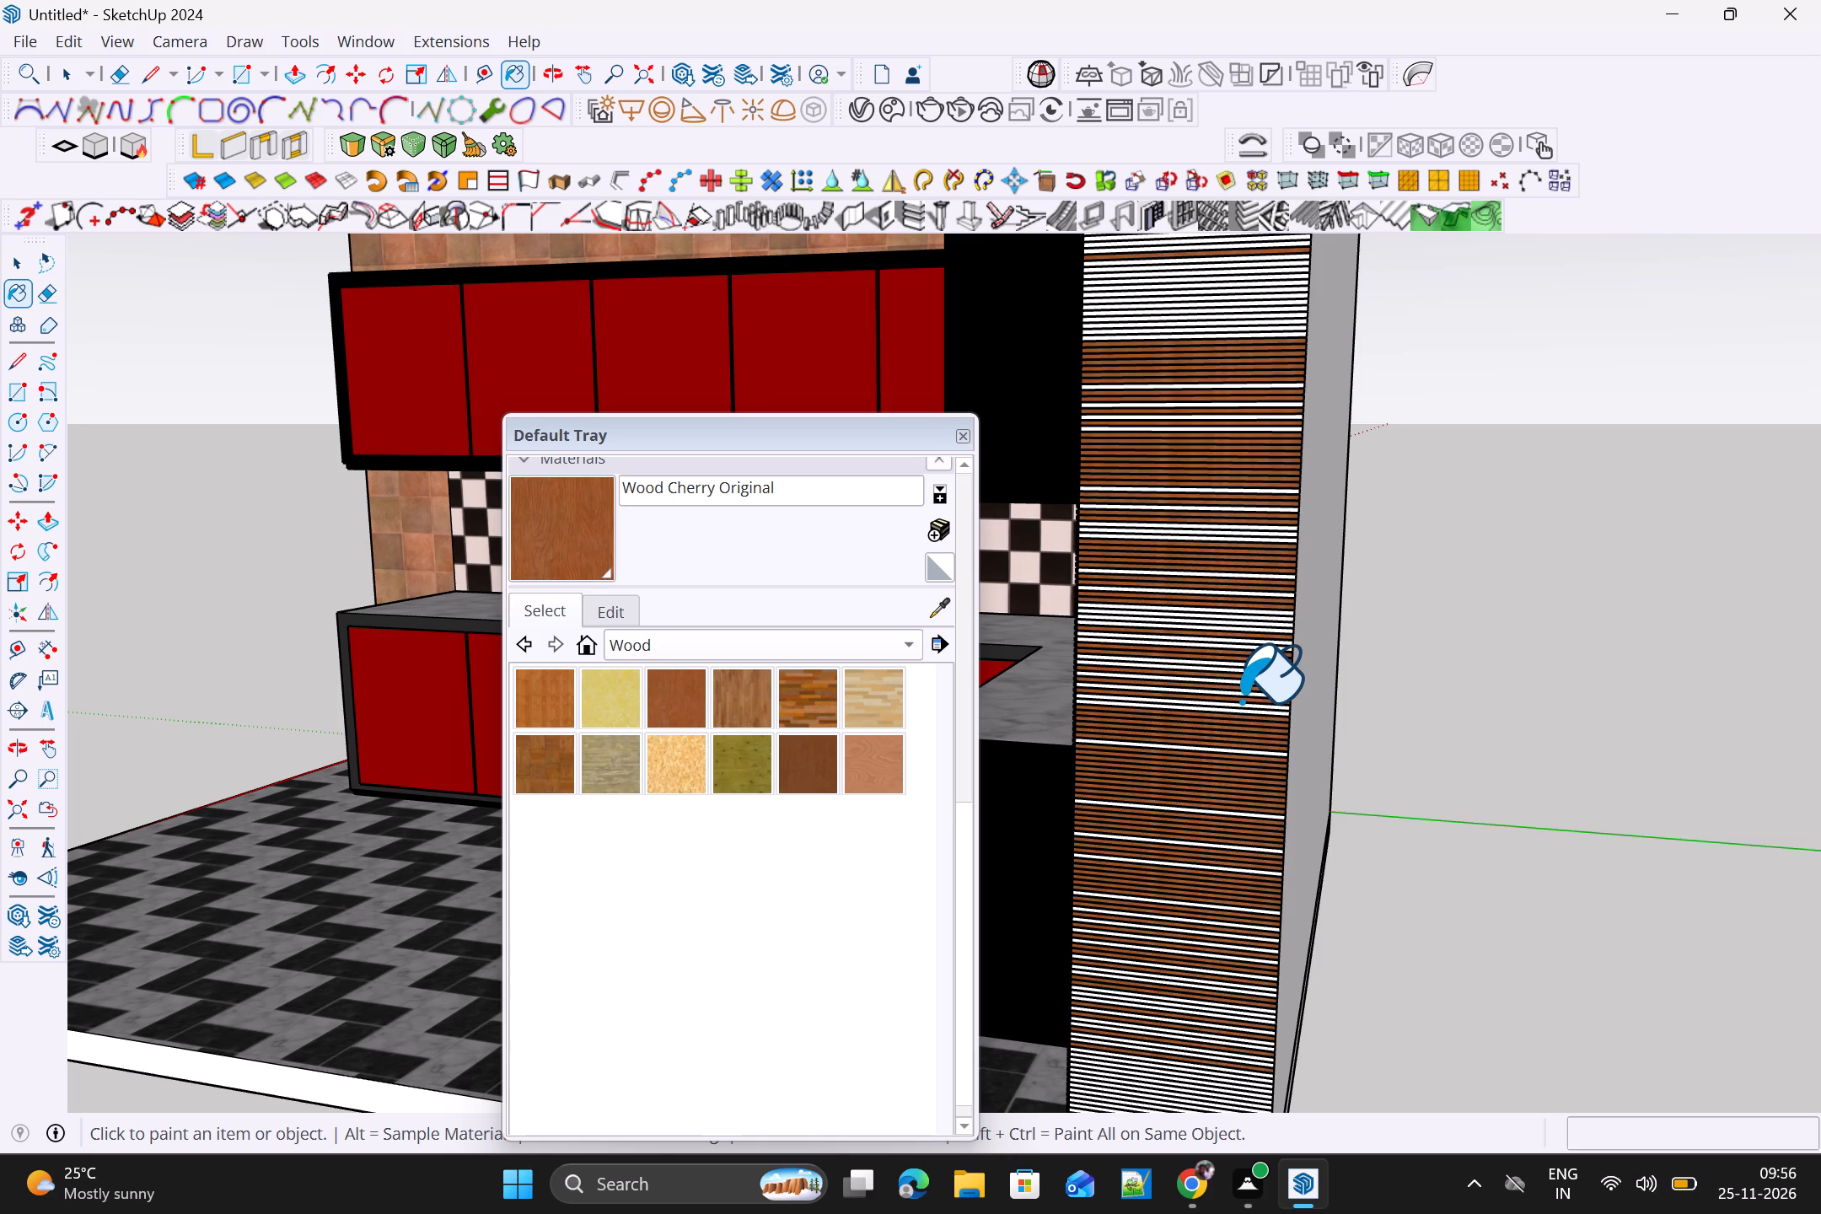
click(1242, 699)
double_click(1244, 712)
Paint scattered unpainted strips on the end column from countertop height down towards the floor with Wood Cherry Original.
drag(1242, 738, 1217, 826)
click(1209, 882)
drag(1203, 975, 1187, 1041)
drag(1184, 1043, 1184, 1045)
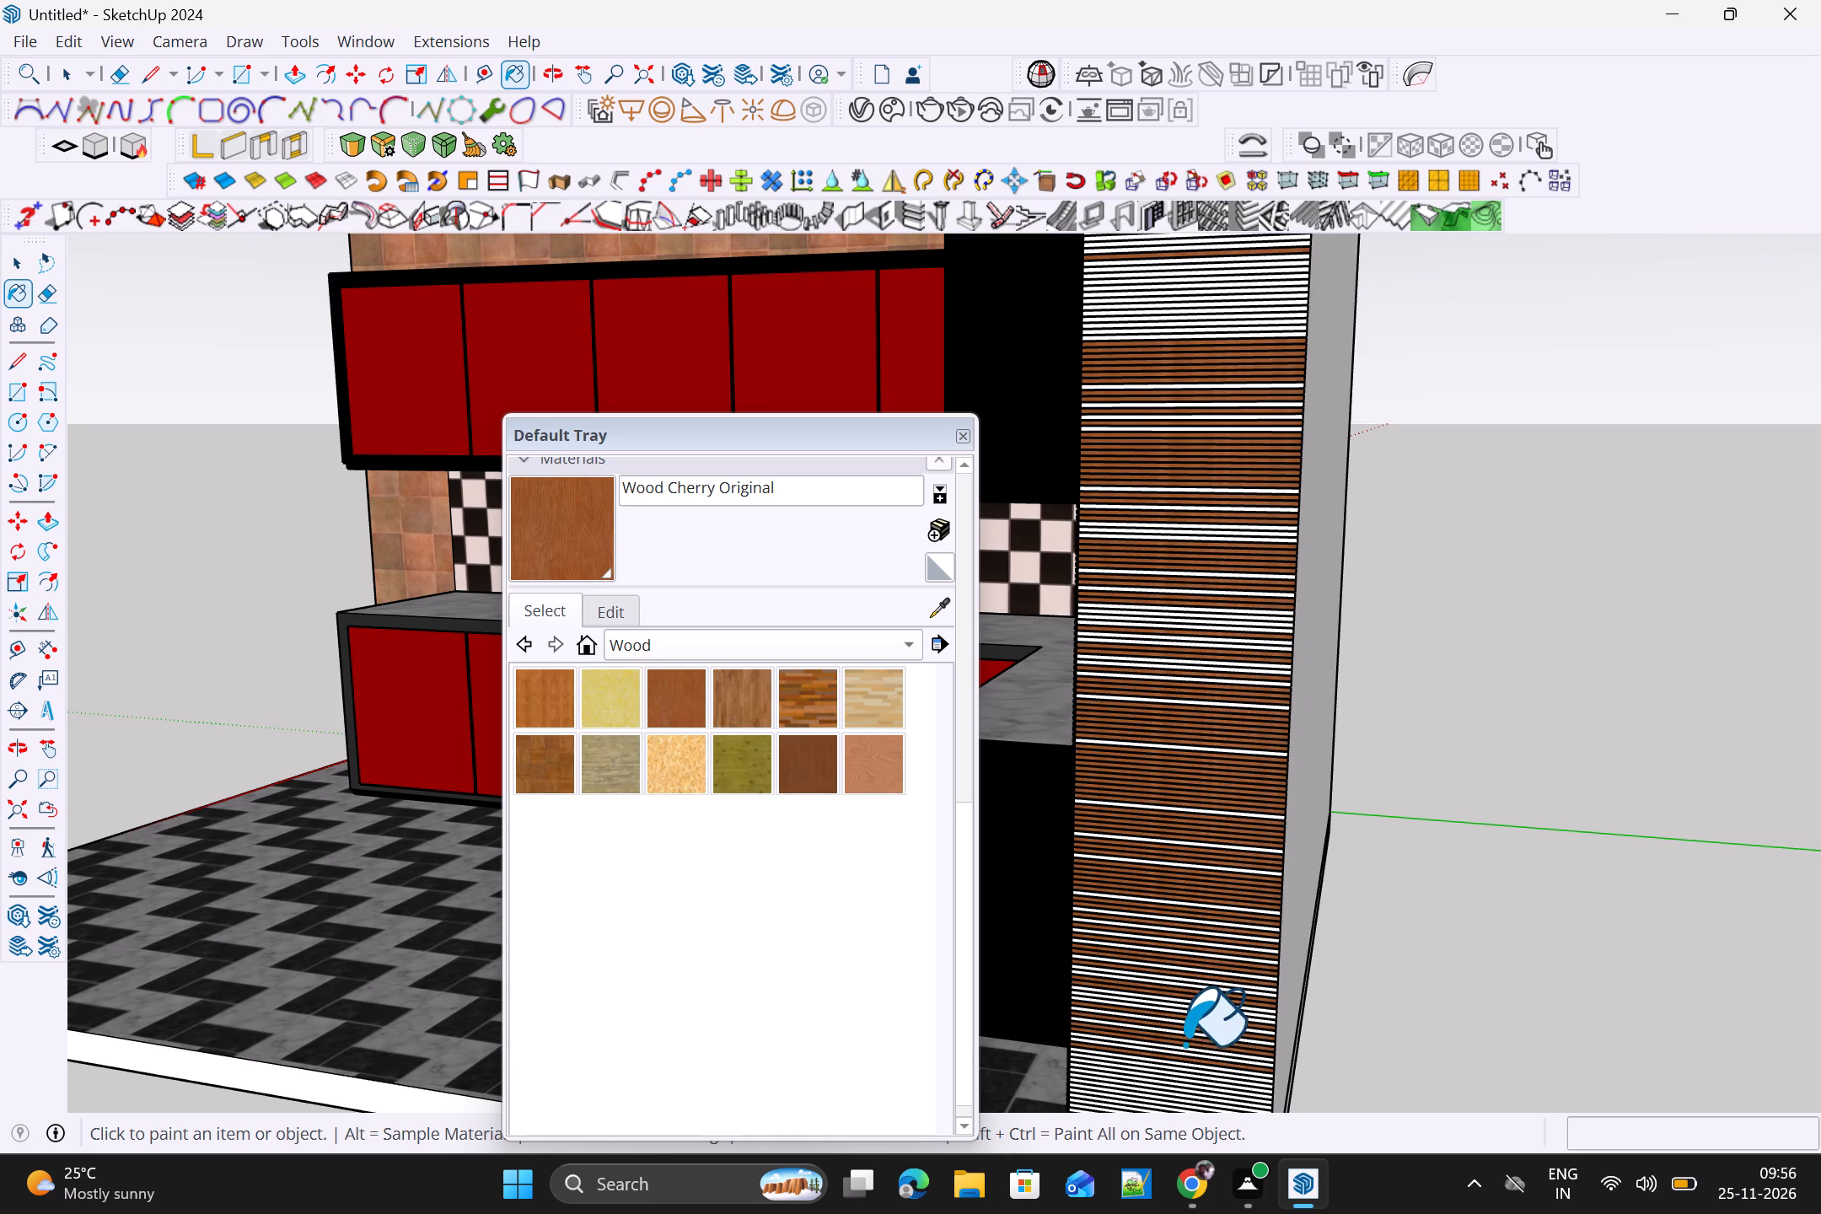
drag(1184, 1045, 1183, 1061)
click(1182, 1065)
click(1178, 1090)
click(1178, 1098)
Paint a few strips on the end column's white upper part, below the vertical-slat fascia, with Wood Cherry Original.
scroll(1178, 1088, down, 10)
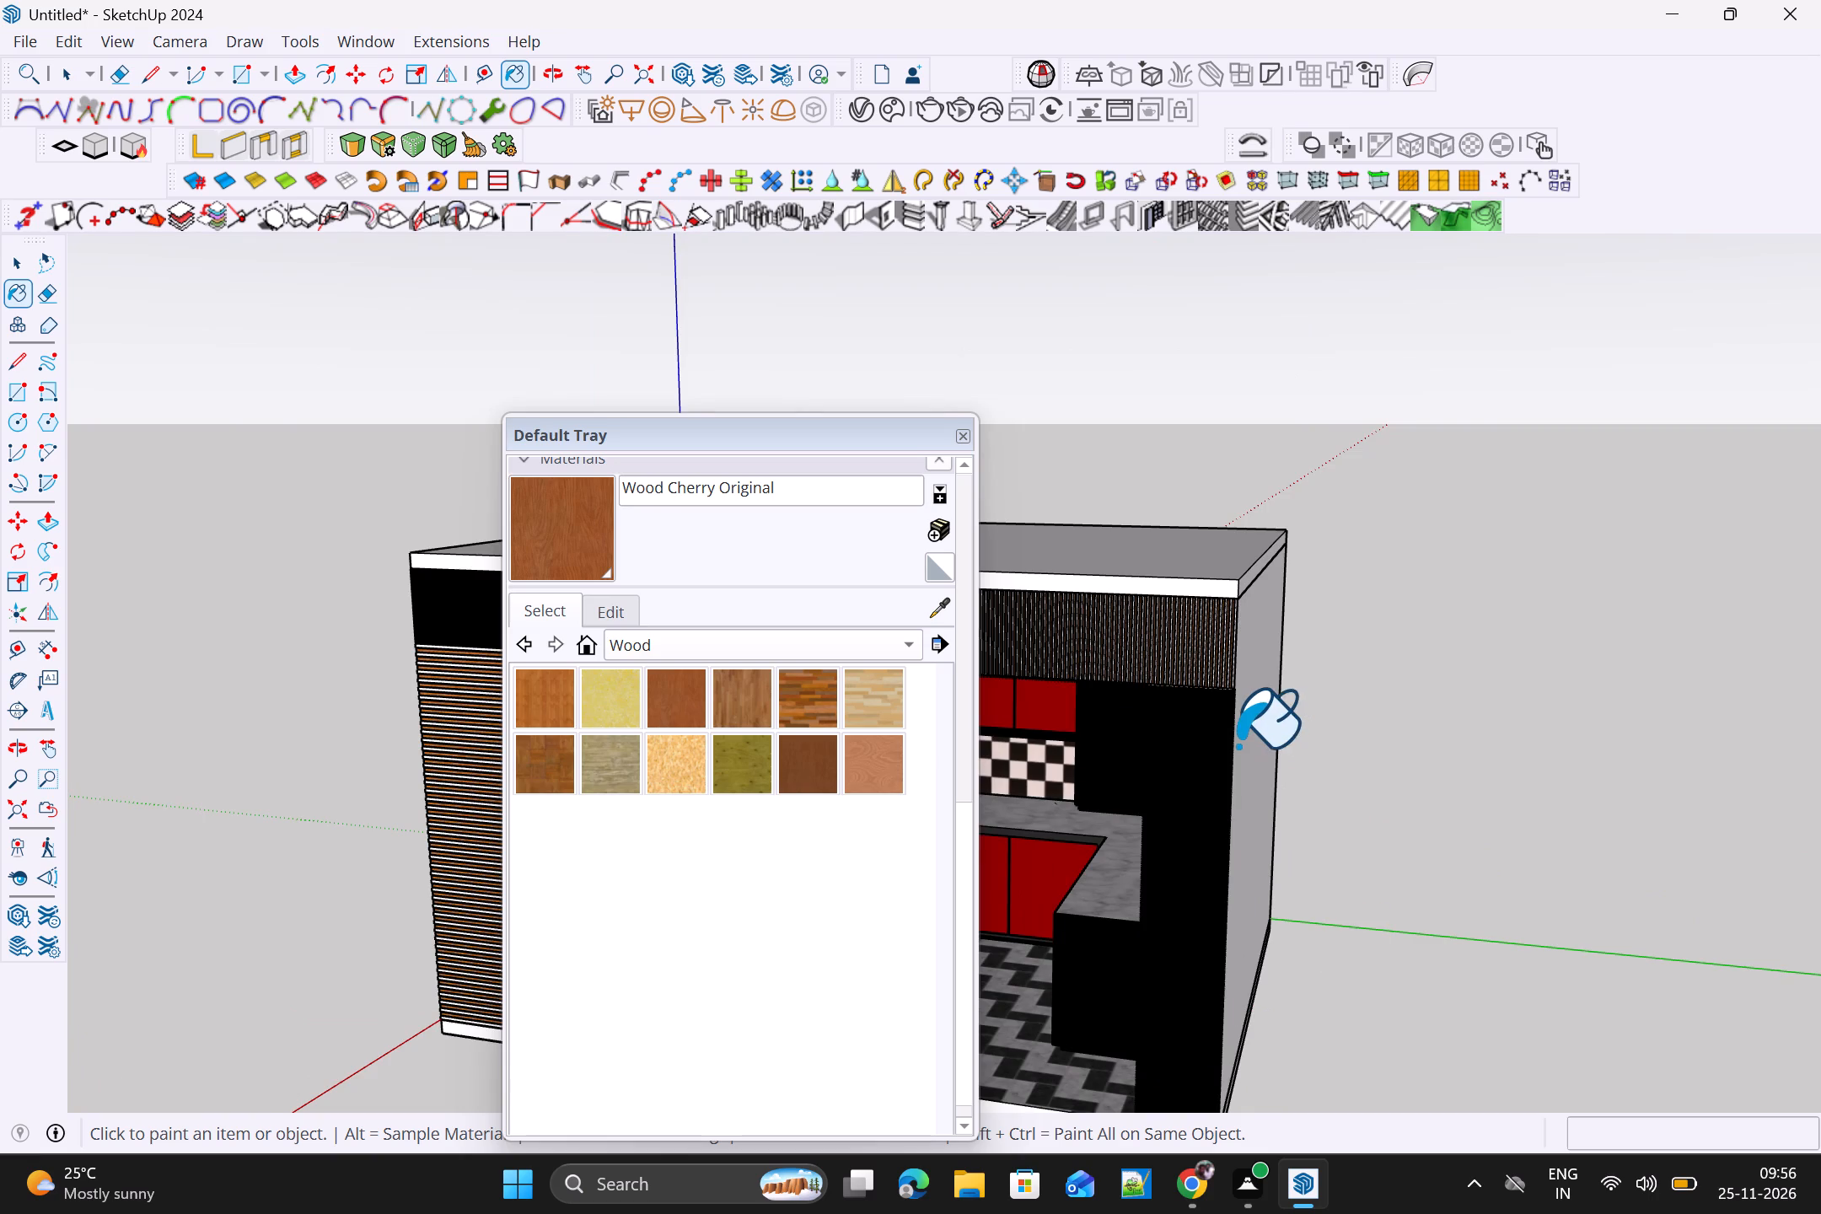
scroll(1237, 746, up, 7)
middle_drag(1265, 710, 1294, 660)
drag(1128, 602, 1129, 815)
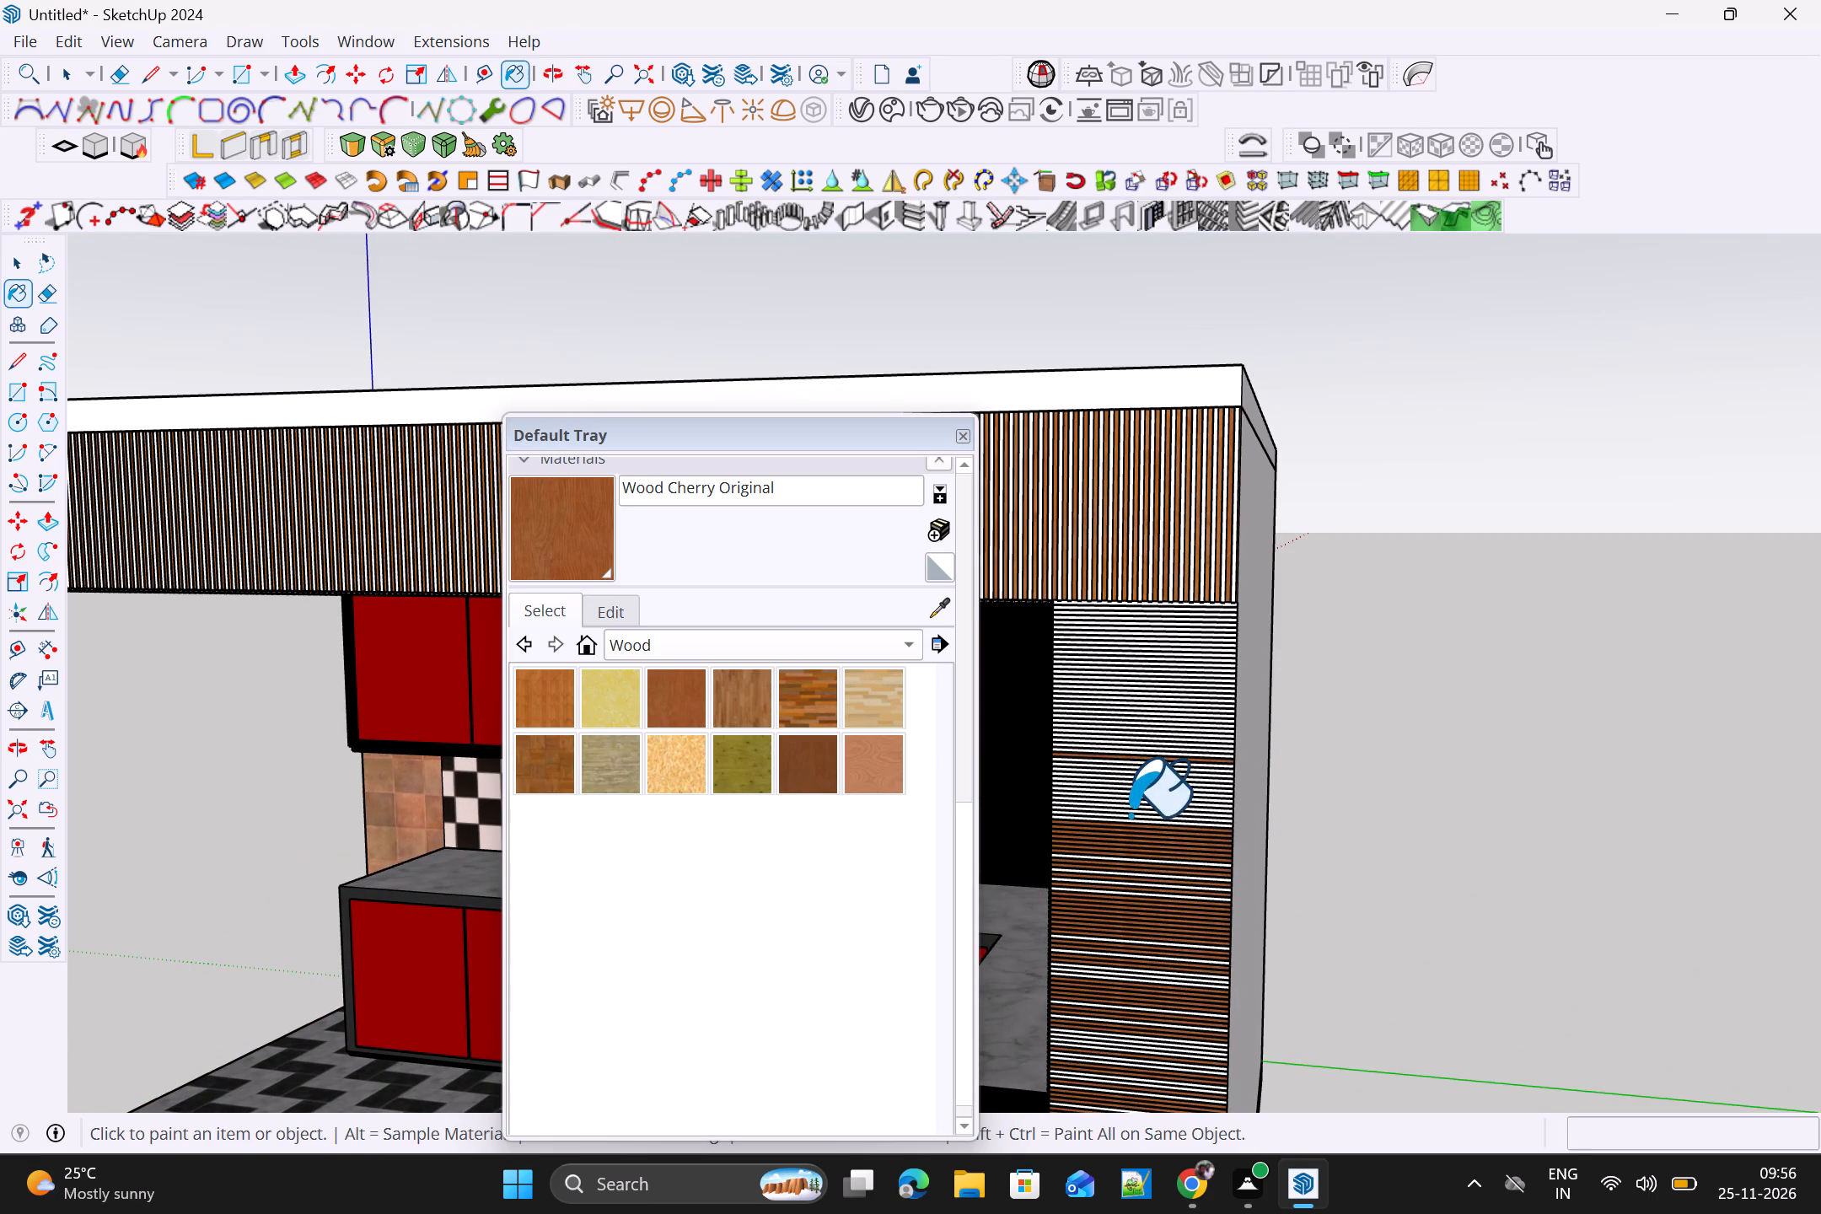
drag(1129, 815, 1129, 814)
drag(1131, 779, 1189, 621)
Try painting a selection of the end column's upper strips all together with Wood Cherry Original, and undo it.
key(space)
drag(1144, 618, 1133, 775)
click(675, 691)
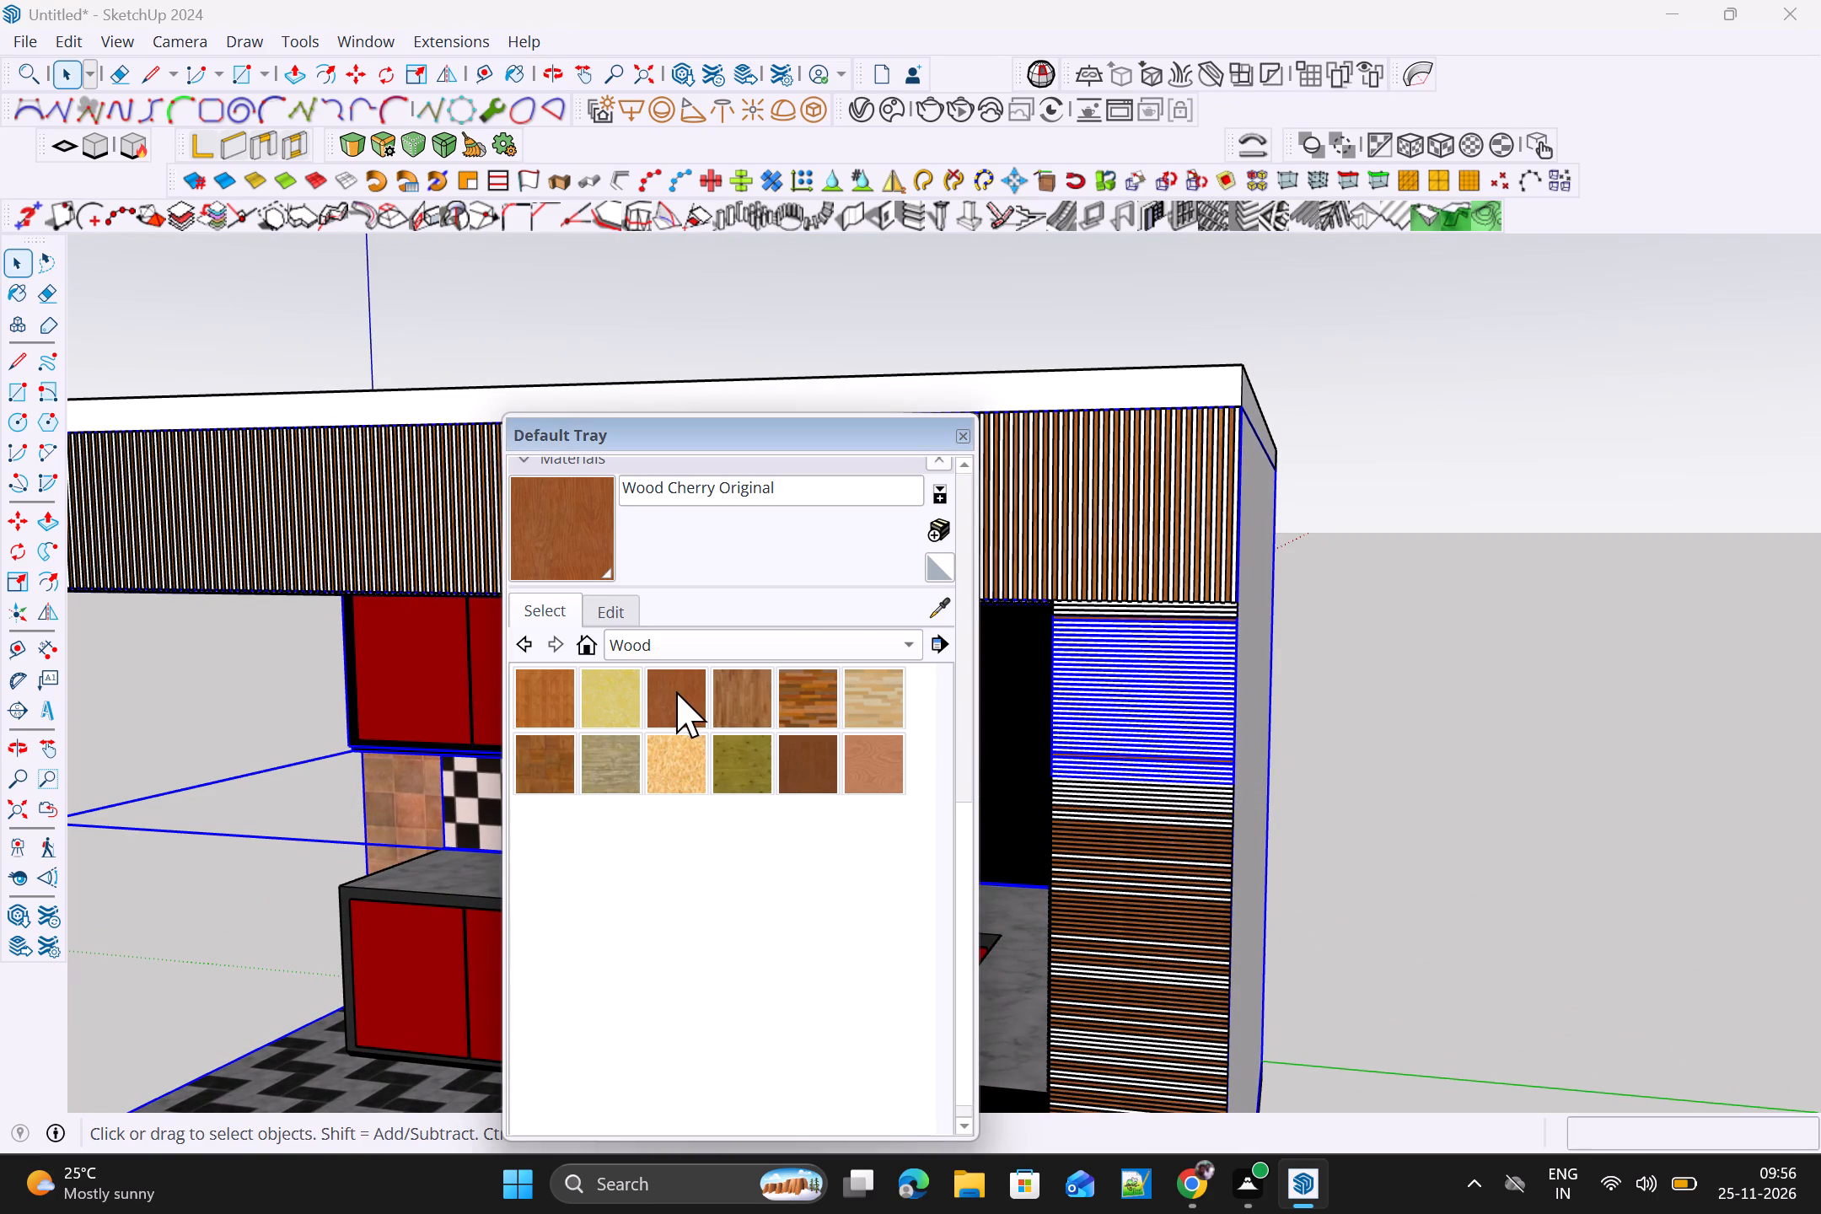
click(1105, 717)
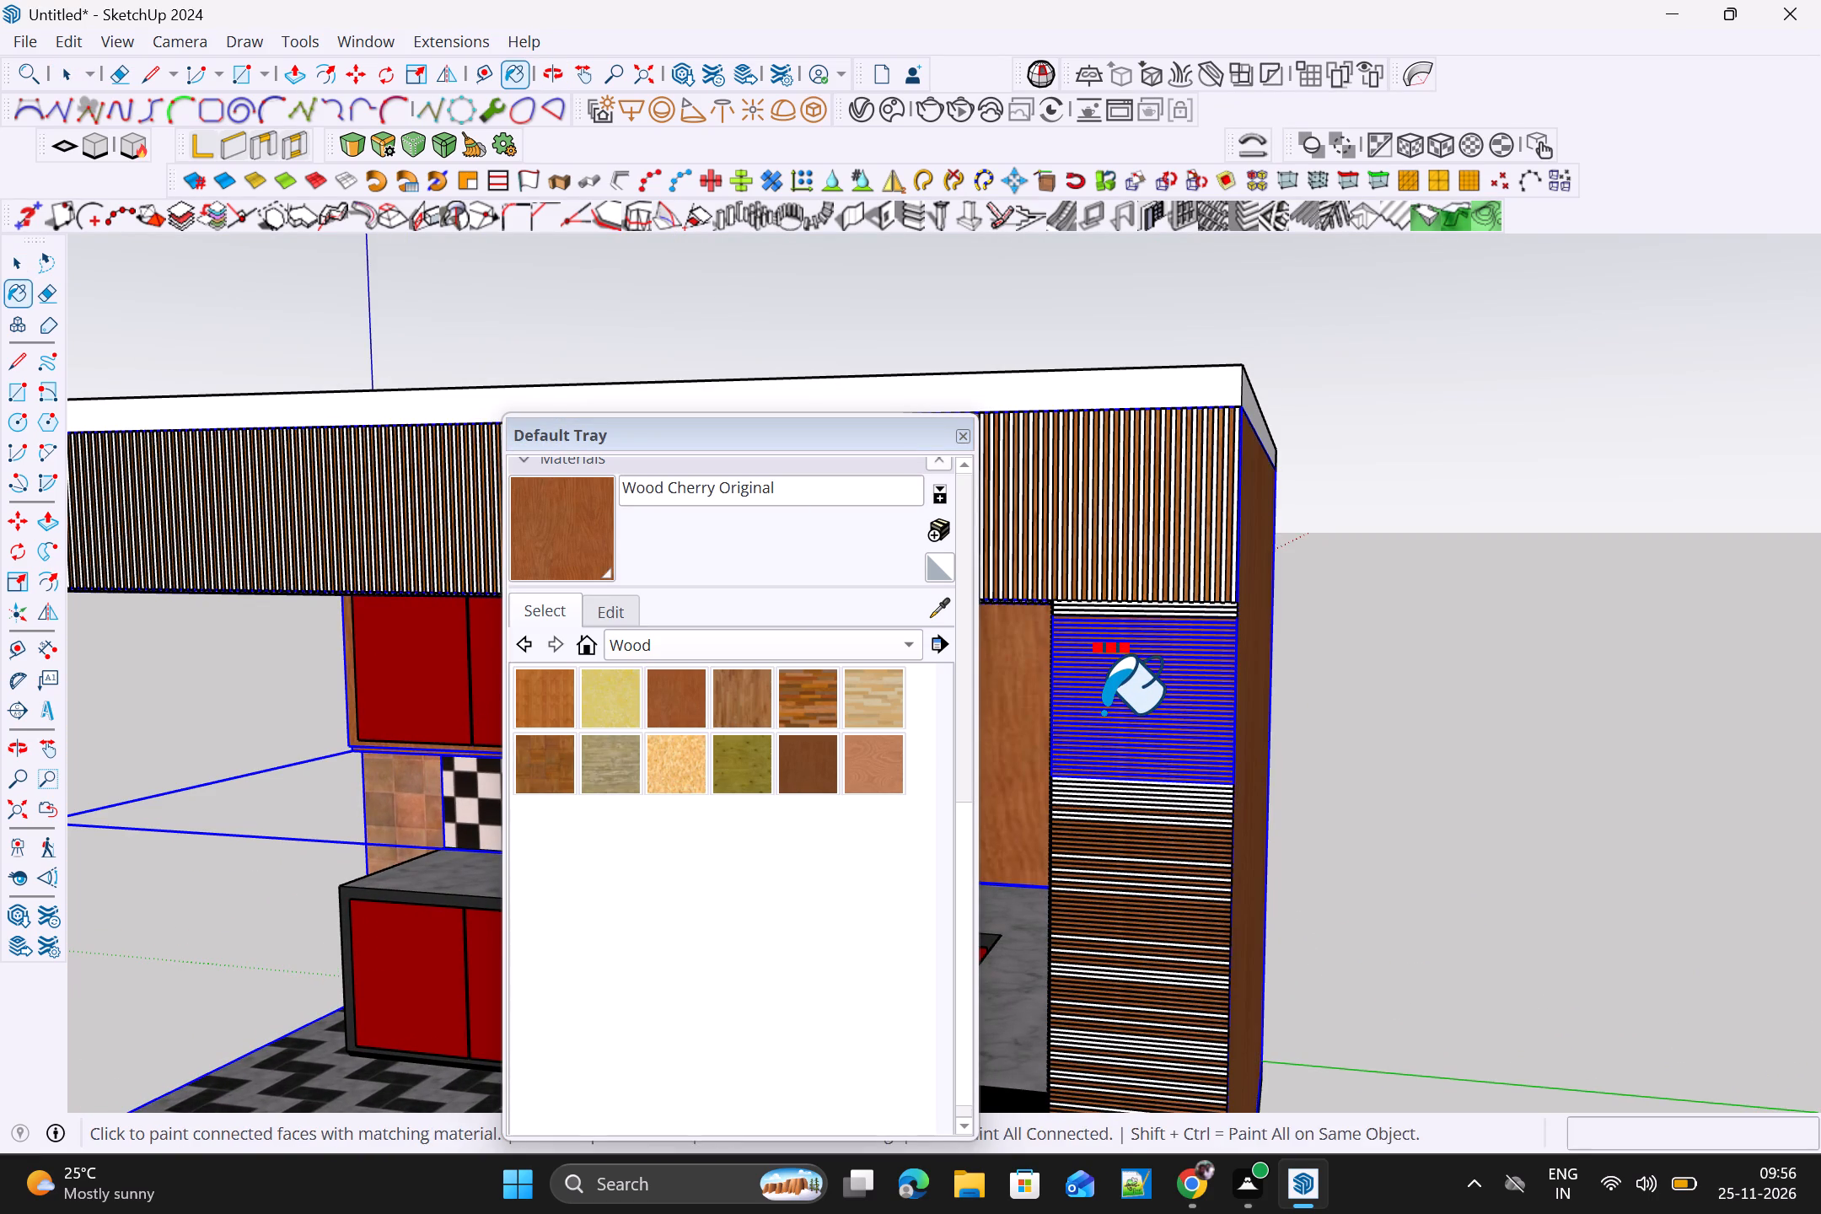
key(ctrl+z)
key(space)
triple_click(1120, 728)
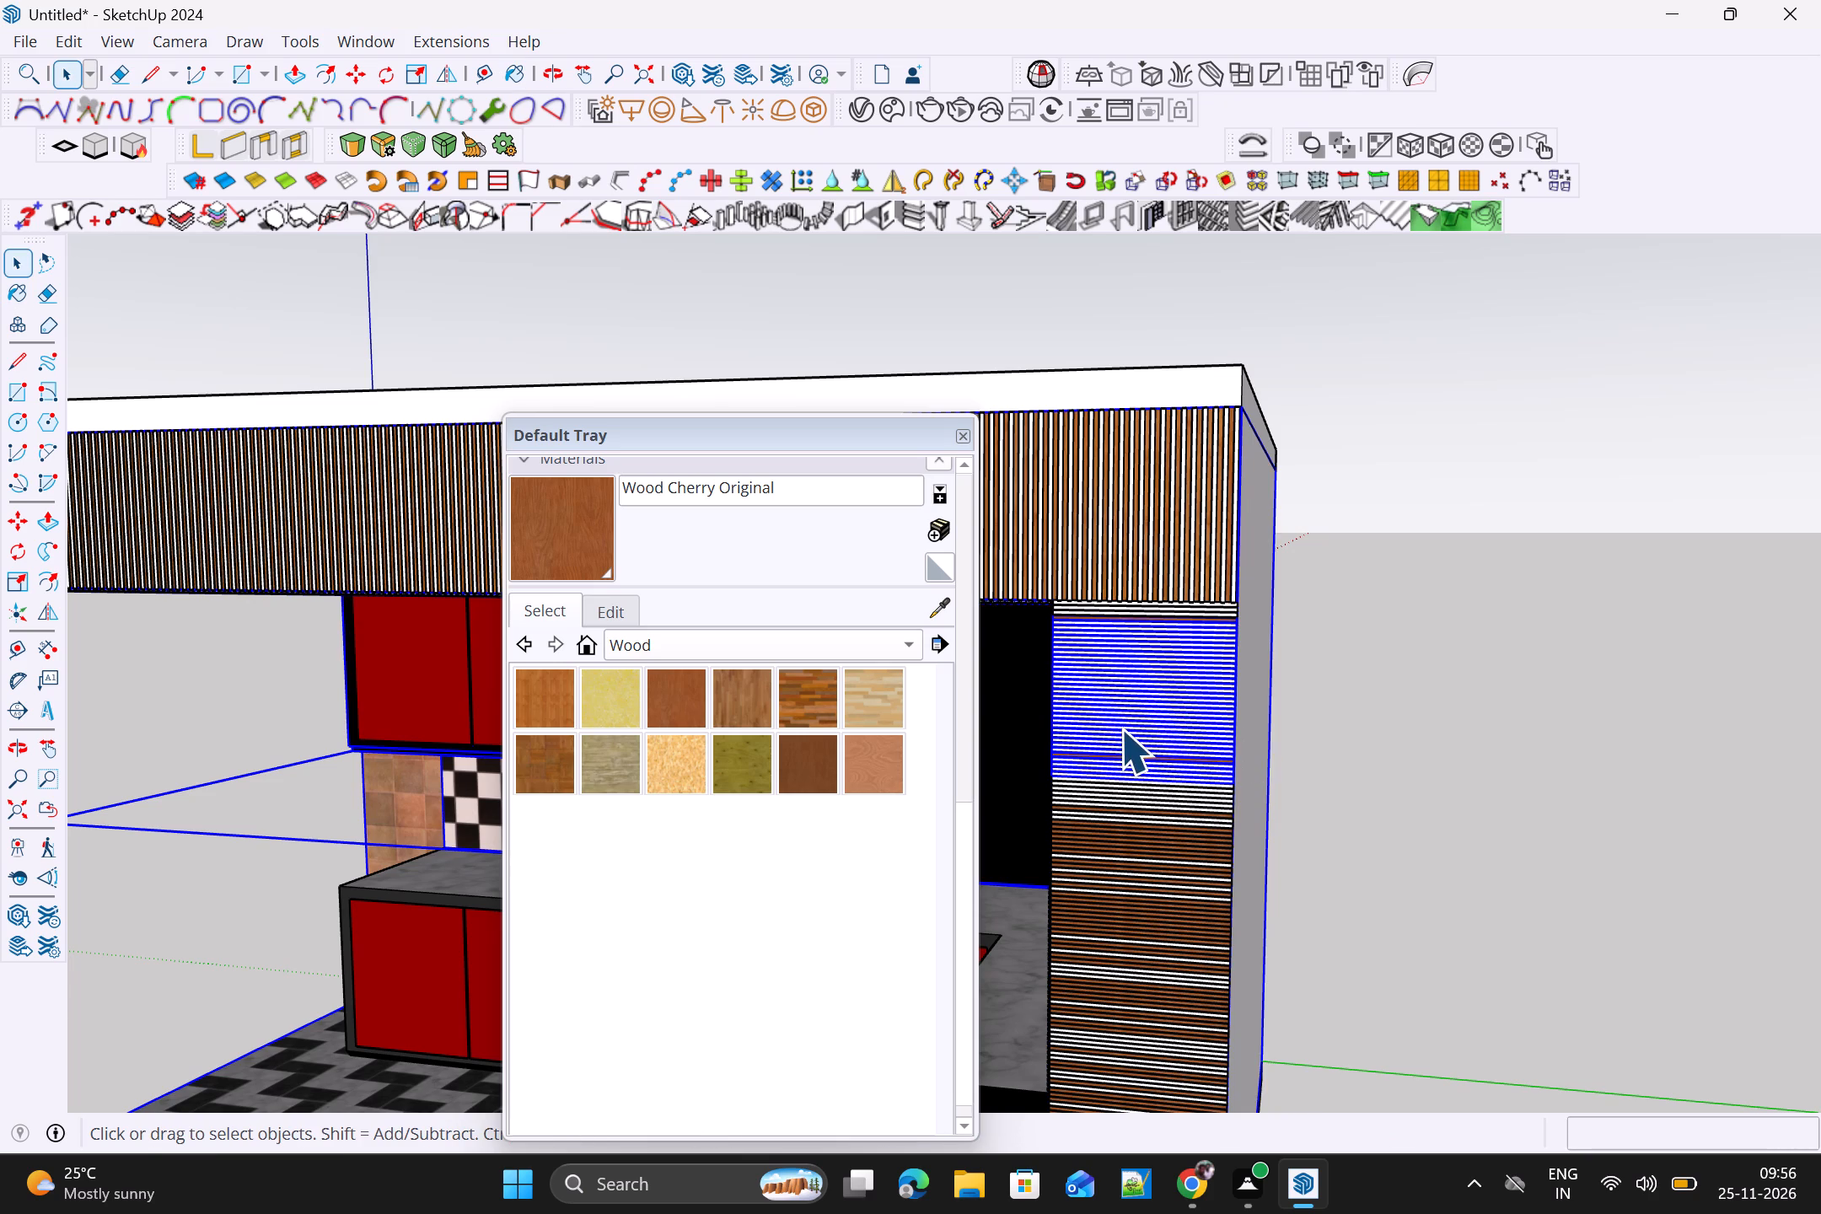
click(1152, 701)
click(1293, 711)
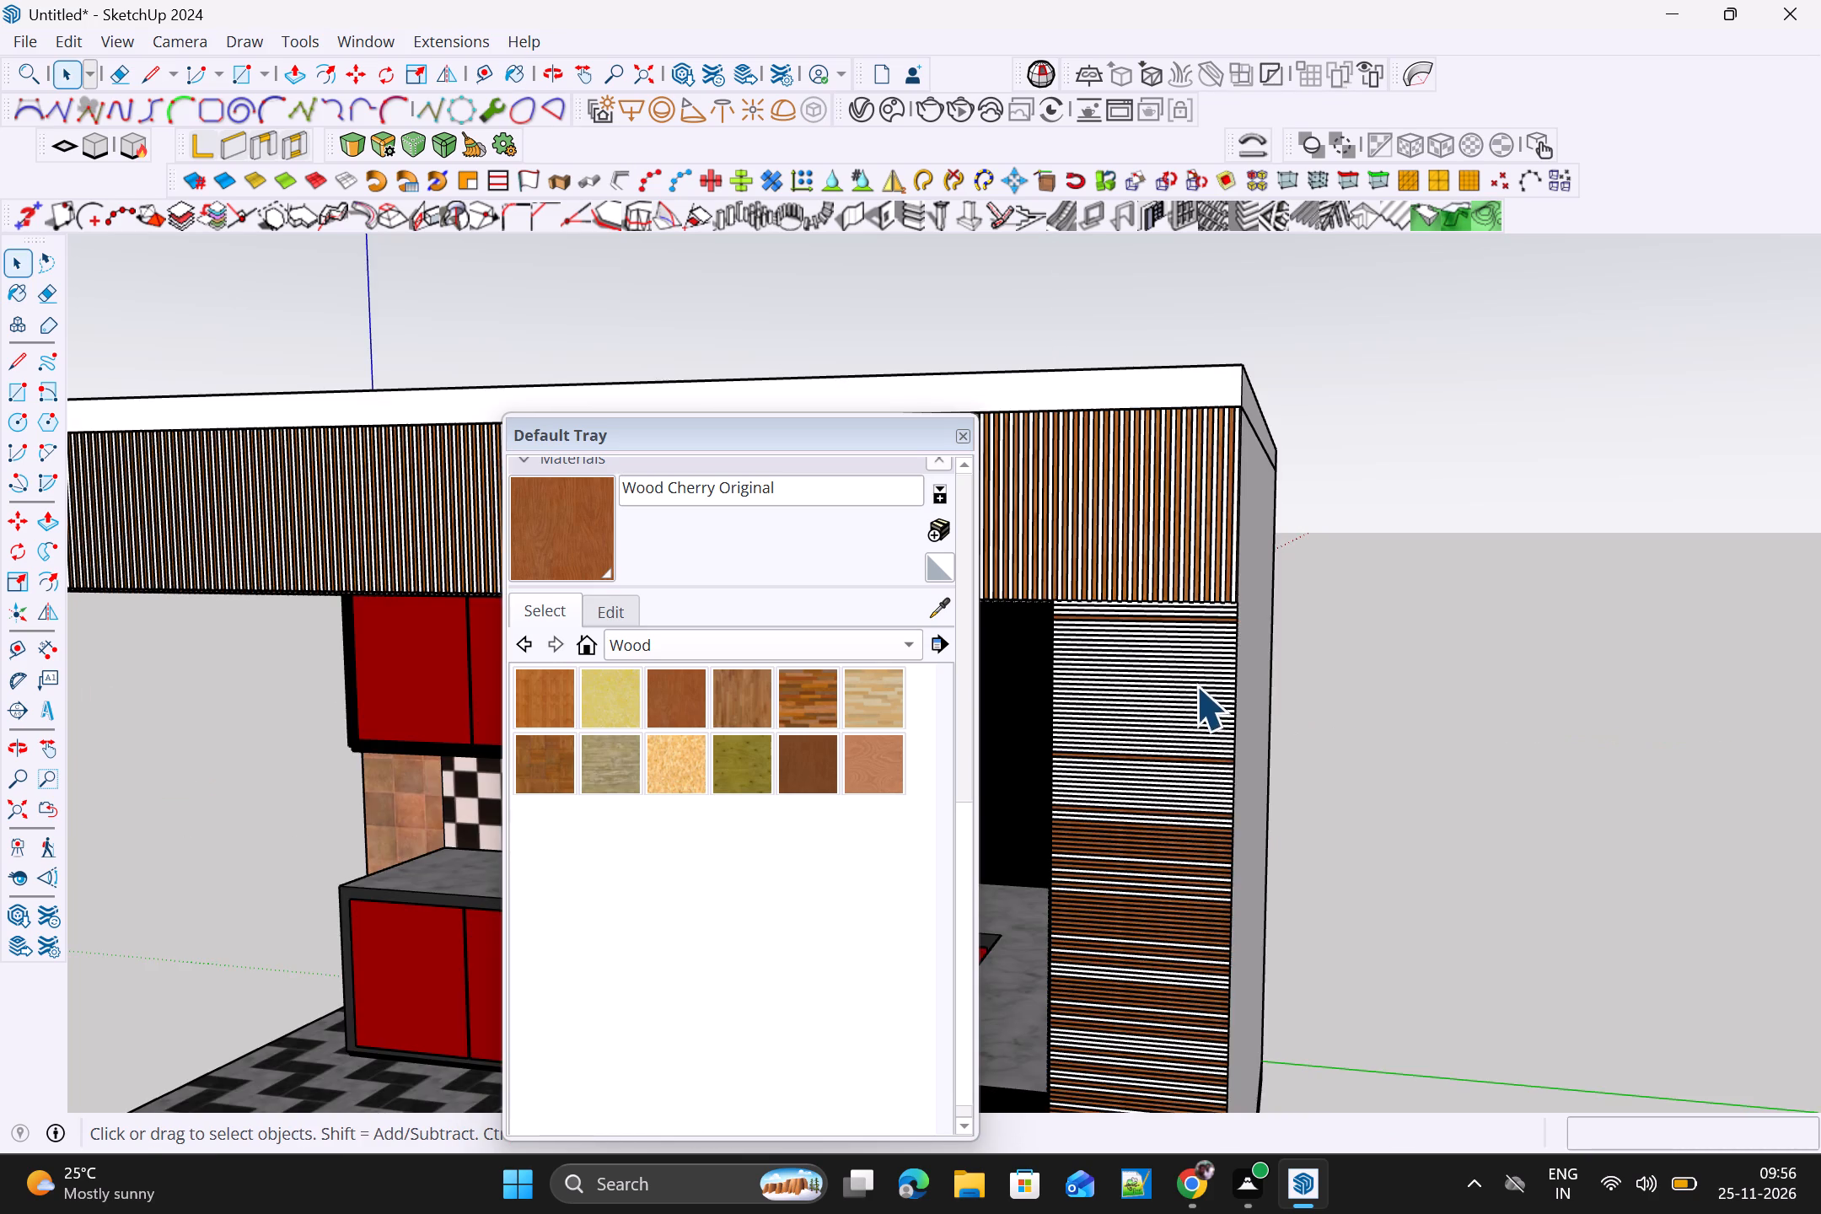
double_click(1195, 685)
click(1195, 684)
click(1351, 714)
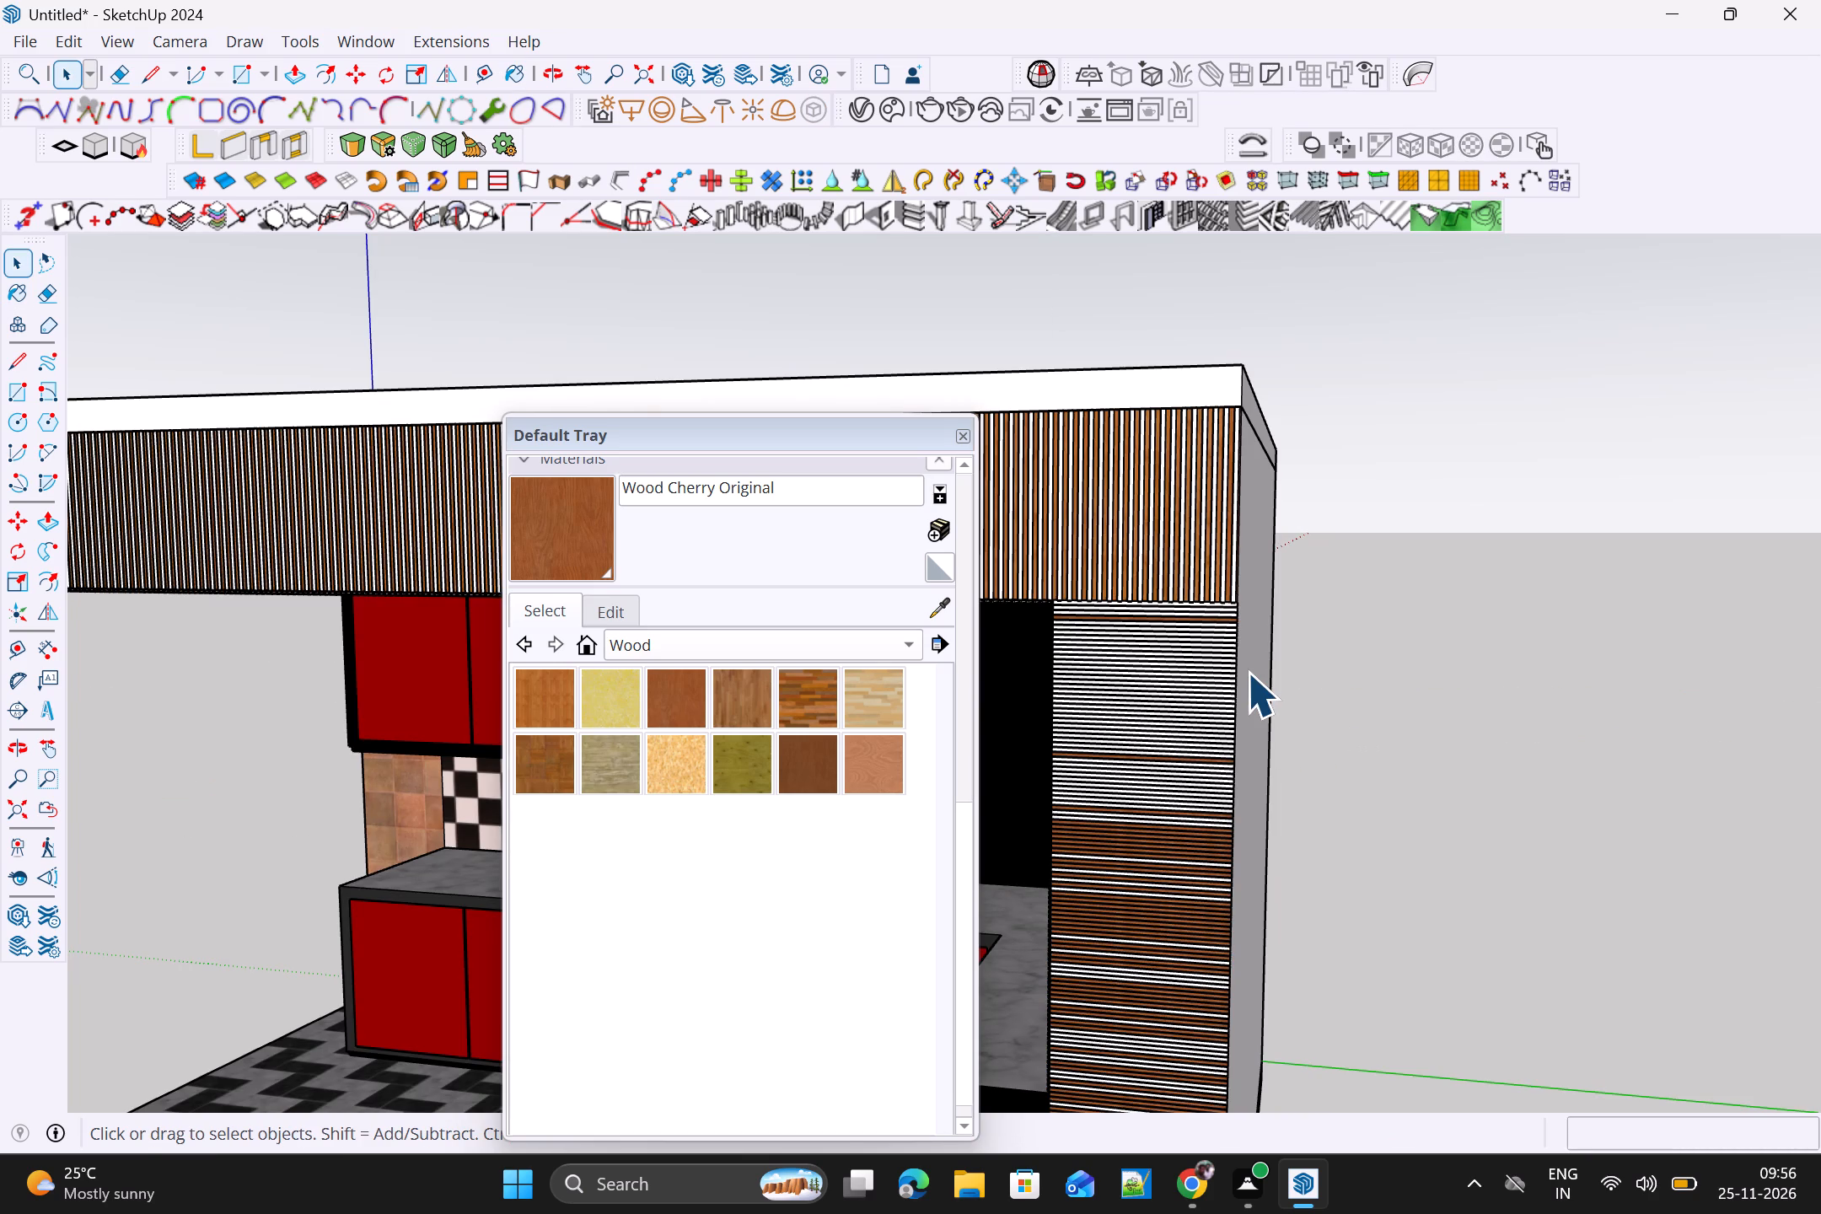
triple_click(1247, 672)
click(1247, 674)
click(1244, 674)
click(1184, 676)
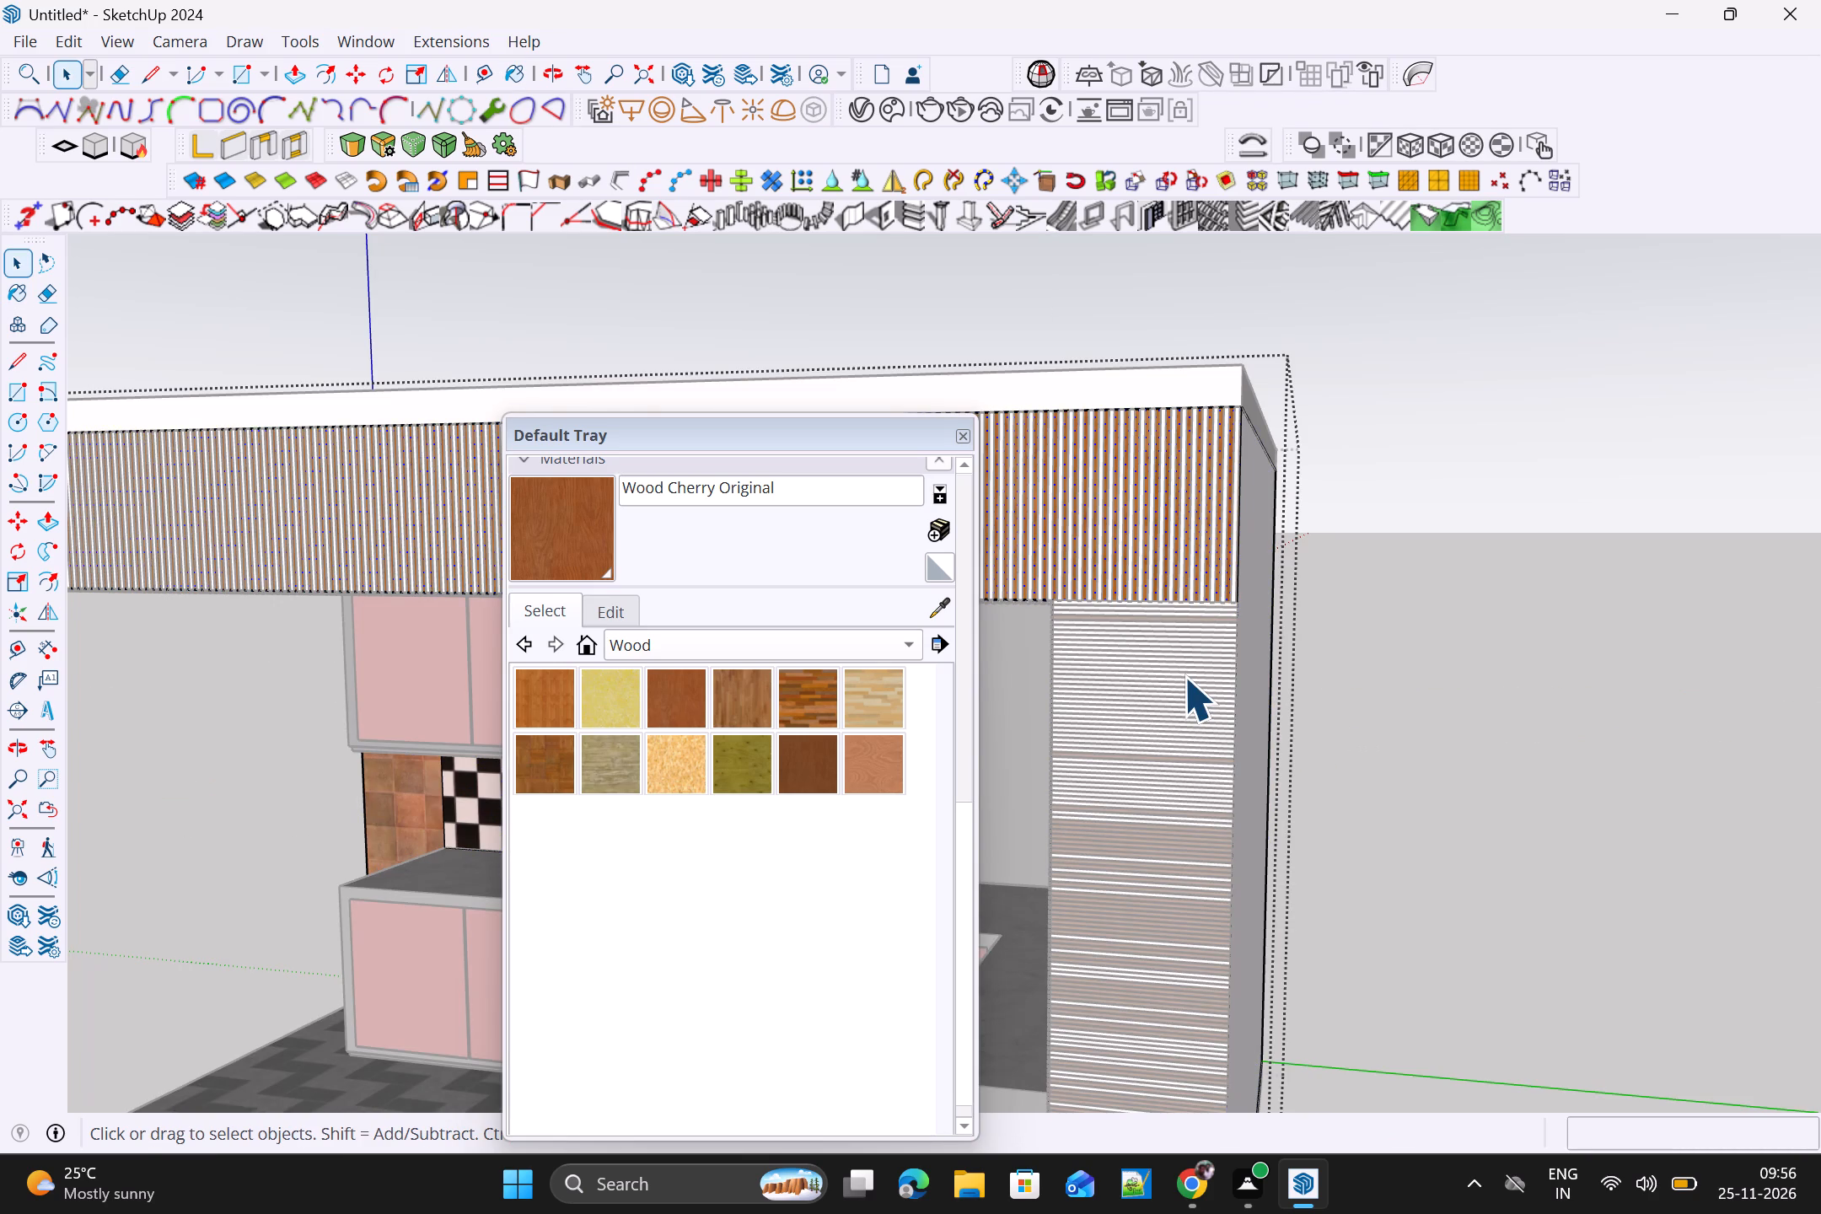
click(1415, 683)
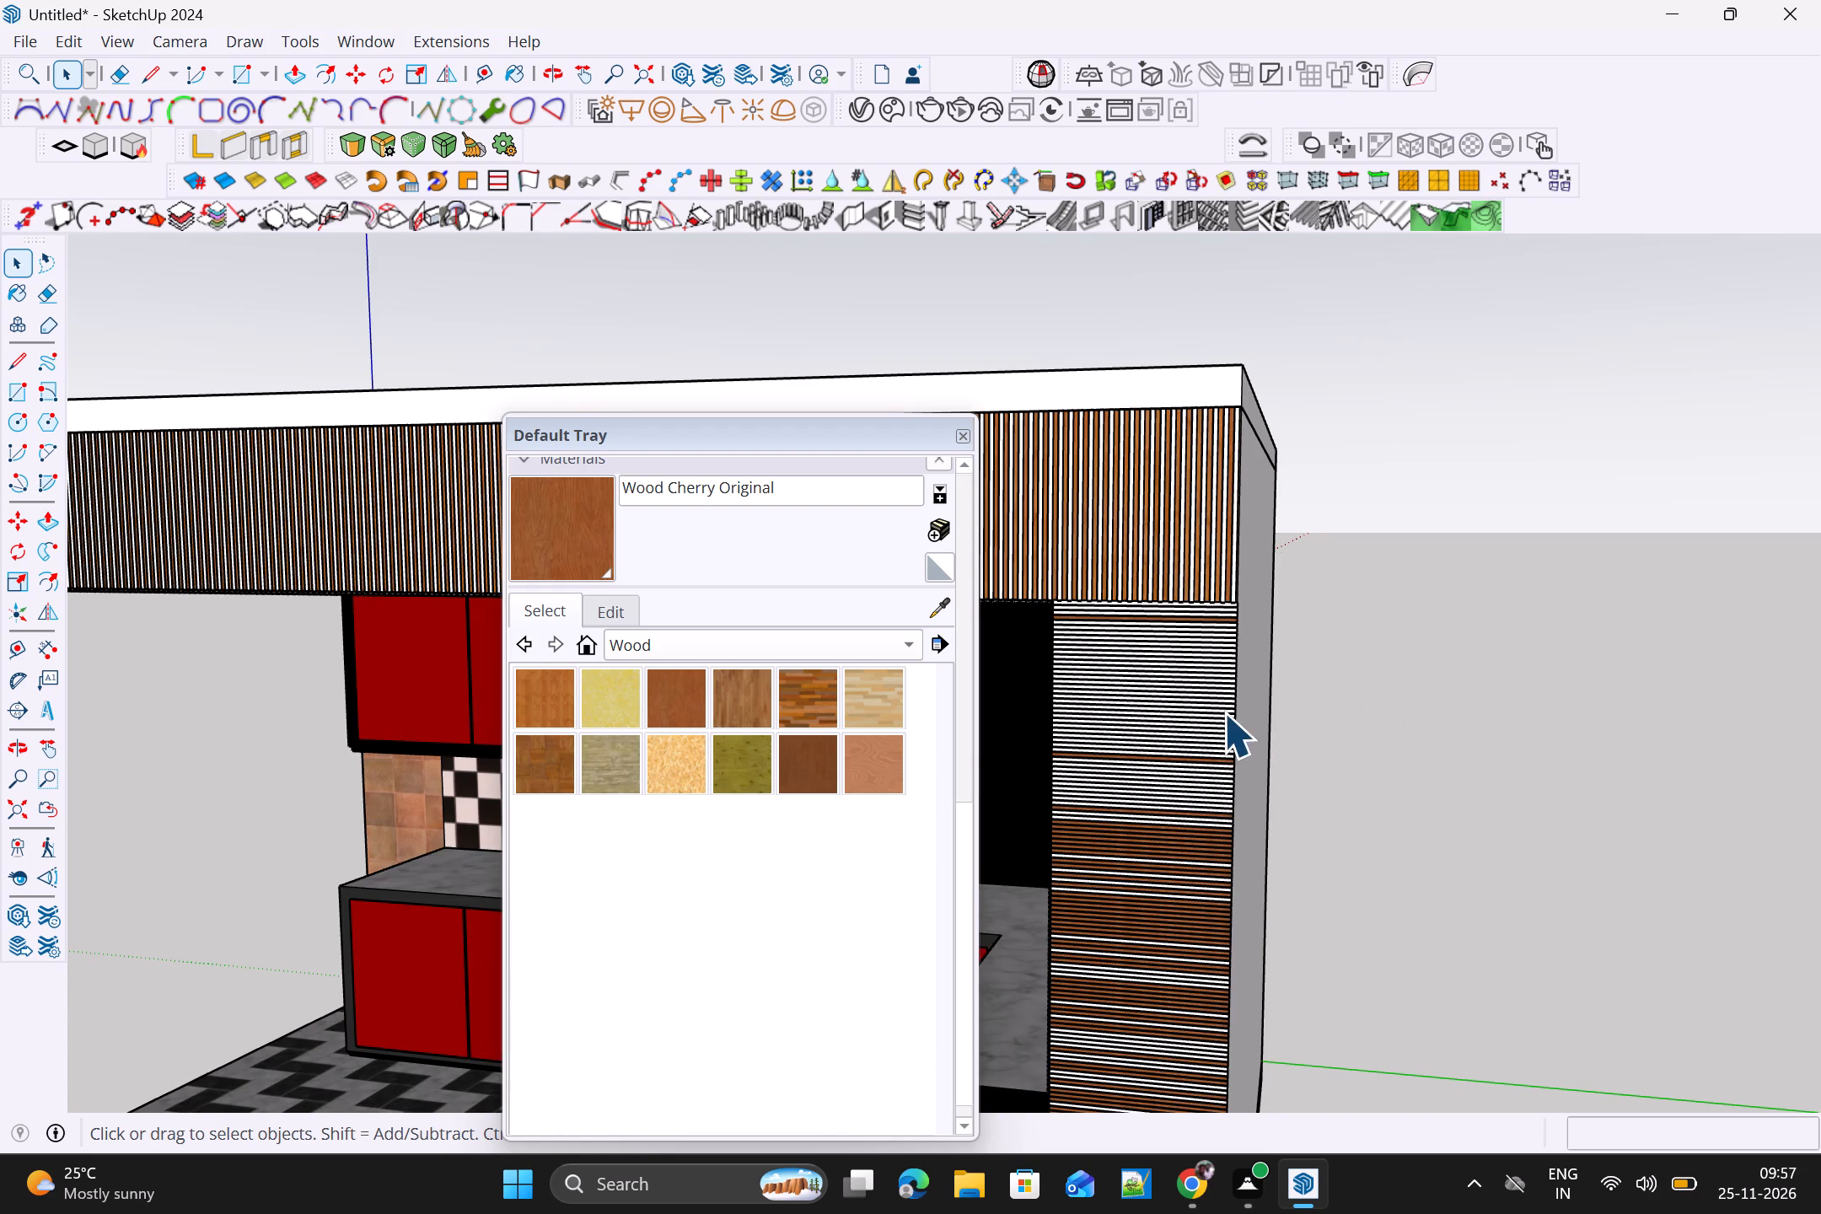
Resume painting individual strips on the end column's white upper part, working upward, with Wood Cherry Original.
scroll(1222, 719, down, 3)
middle_drag(1229, 764, 1373, 772)
scroll(1016, 718, up, 3)
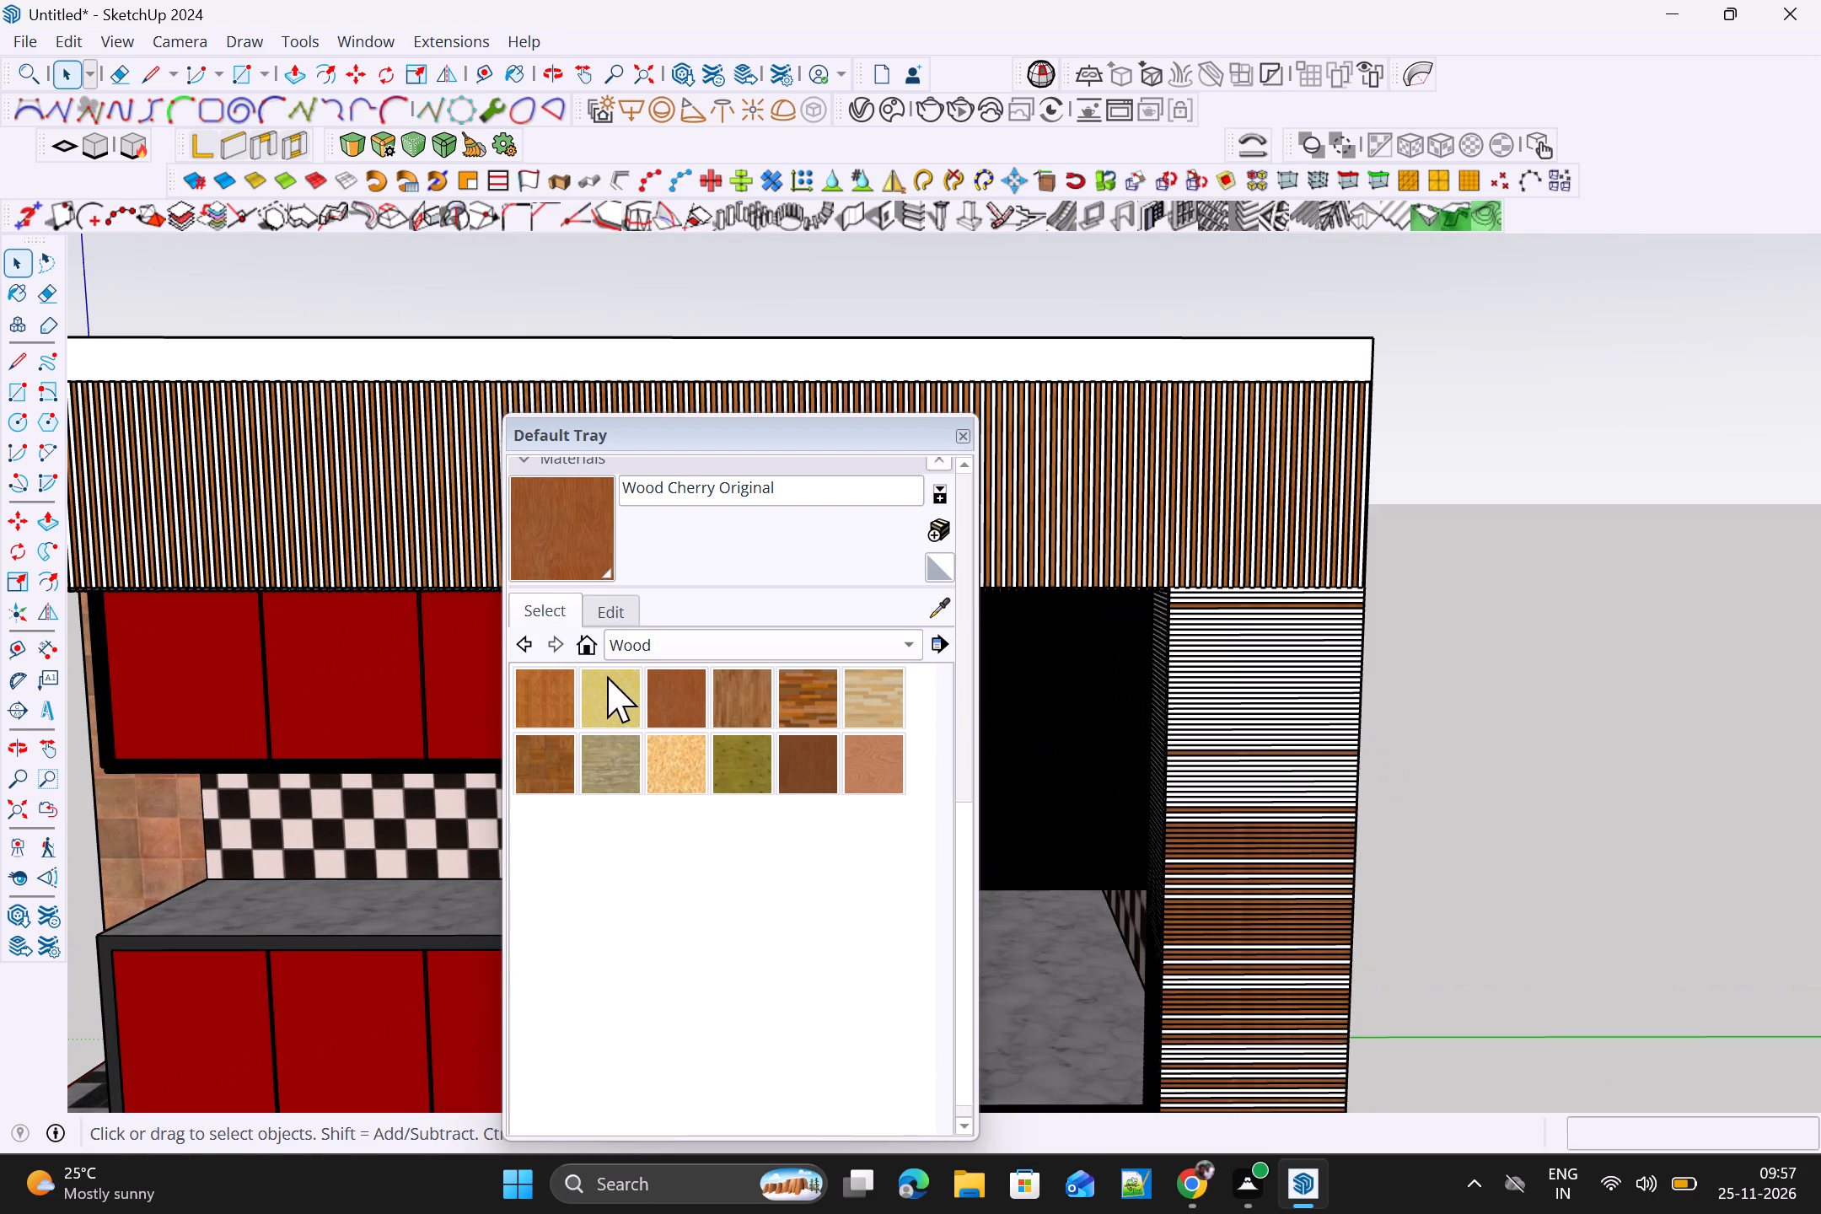
click(692, 691)
scroll(1279, 722, up, 4)
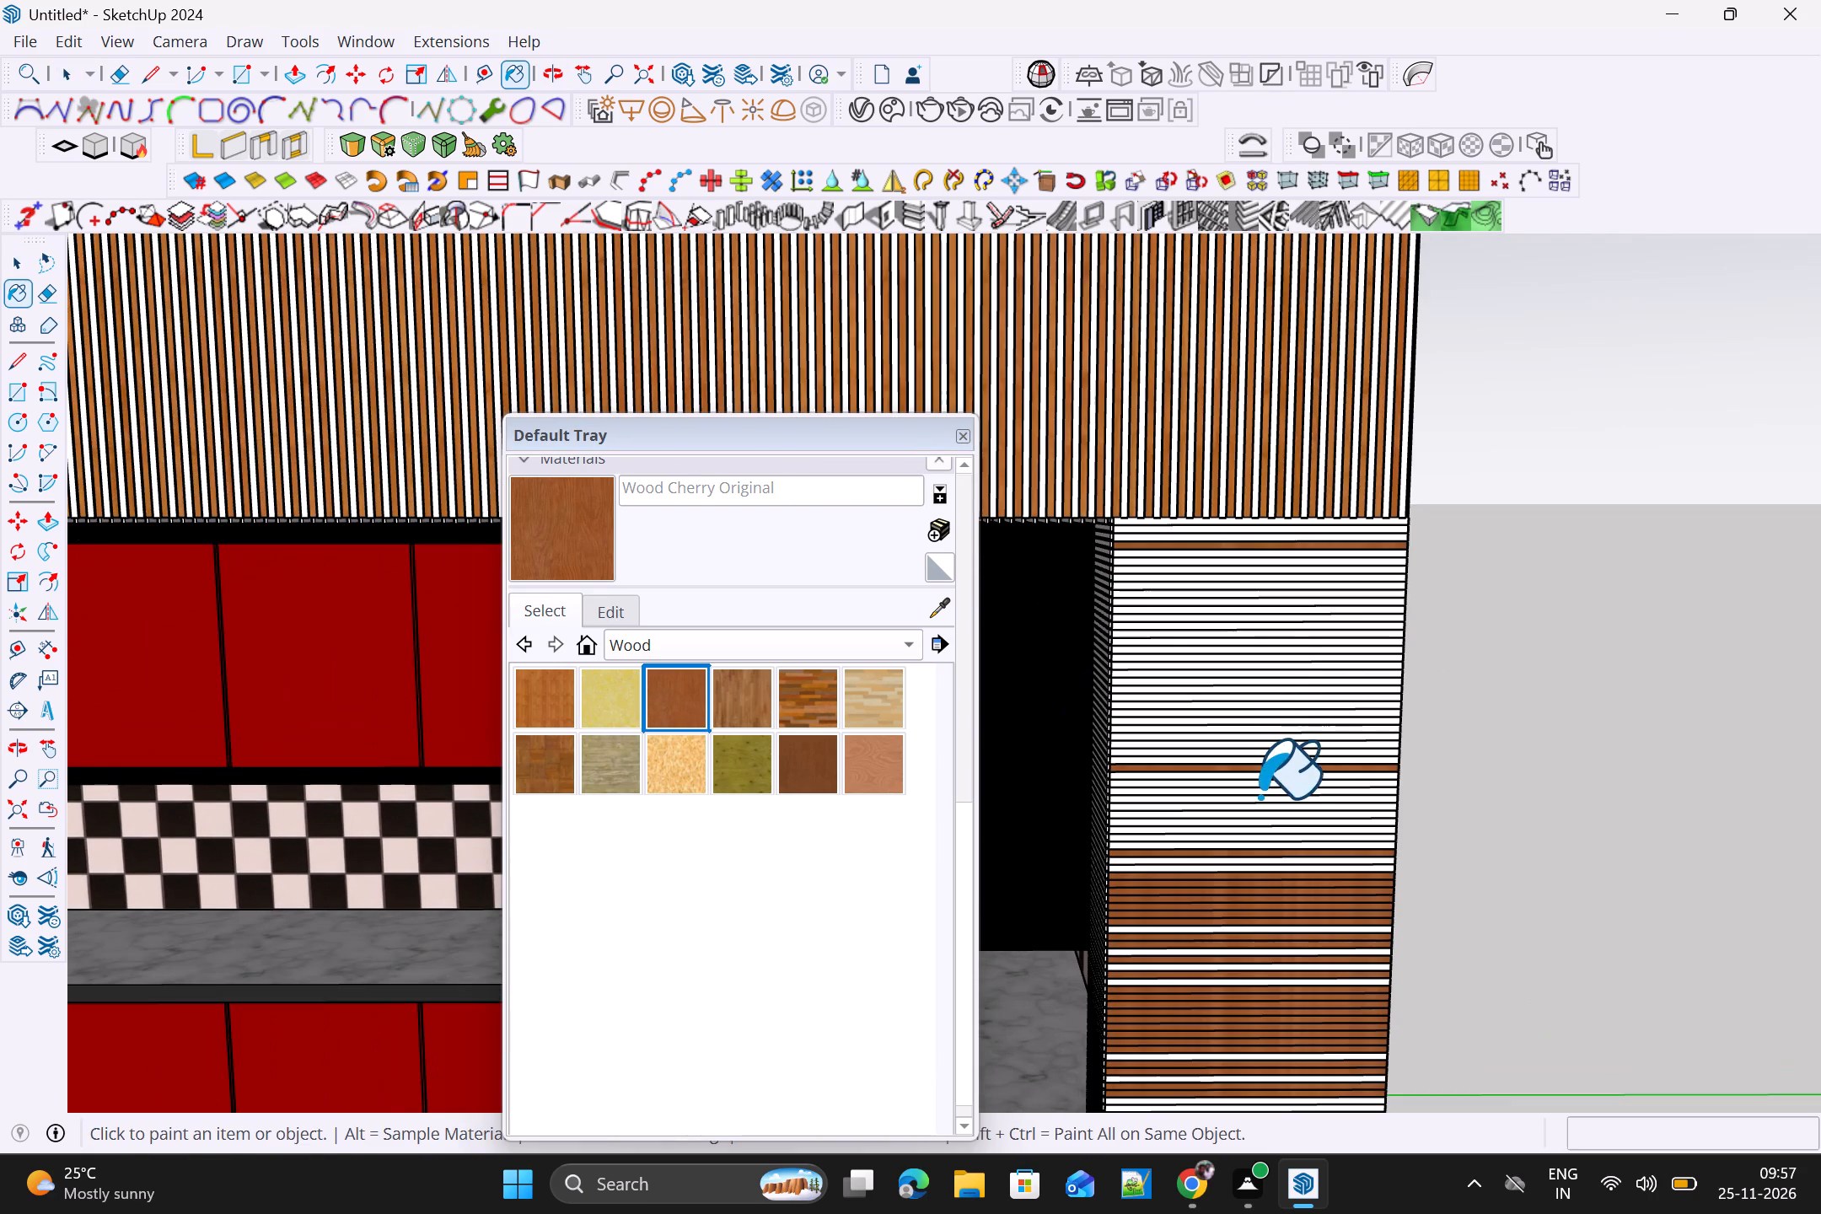
click(1249, 810)
click(1254, 770)
click(1253, 733)
click(1255, 725)
click(1257, 701)
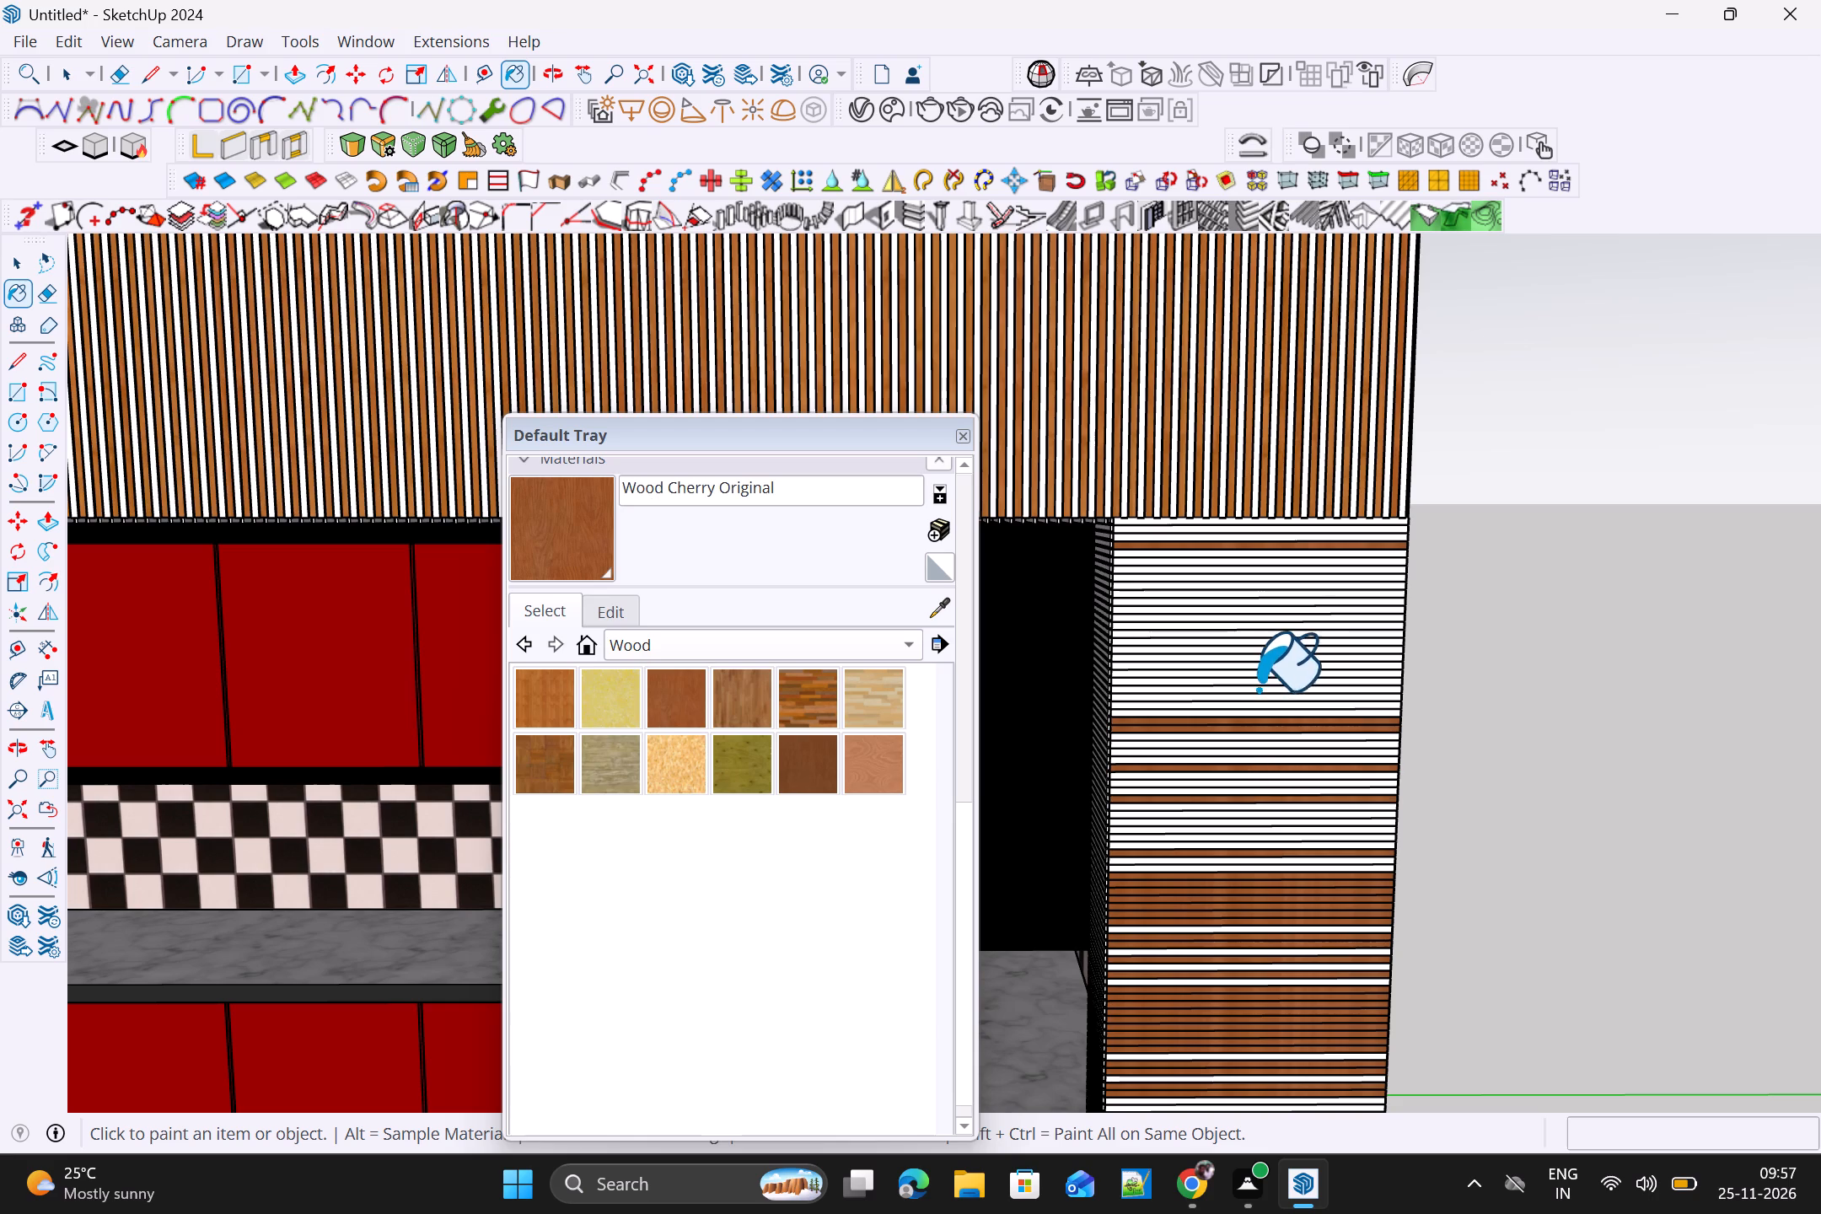
Continue painting the end column's strips up to the fascia's lower edge with Wood Cherry Original.
click(1259, 680)
click(1257, 646)
click(1257, 632)
drag(1257, 626, 1257, 616)
drag(1257, 604, 1258, 594)
drag(1260, 580, 1261, 568)
drag(1261, 565, 1263, 557)
click(1265, 540)
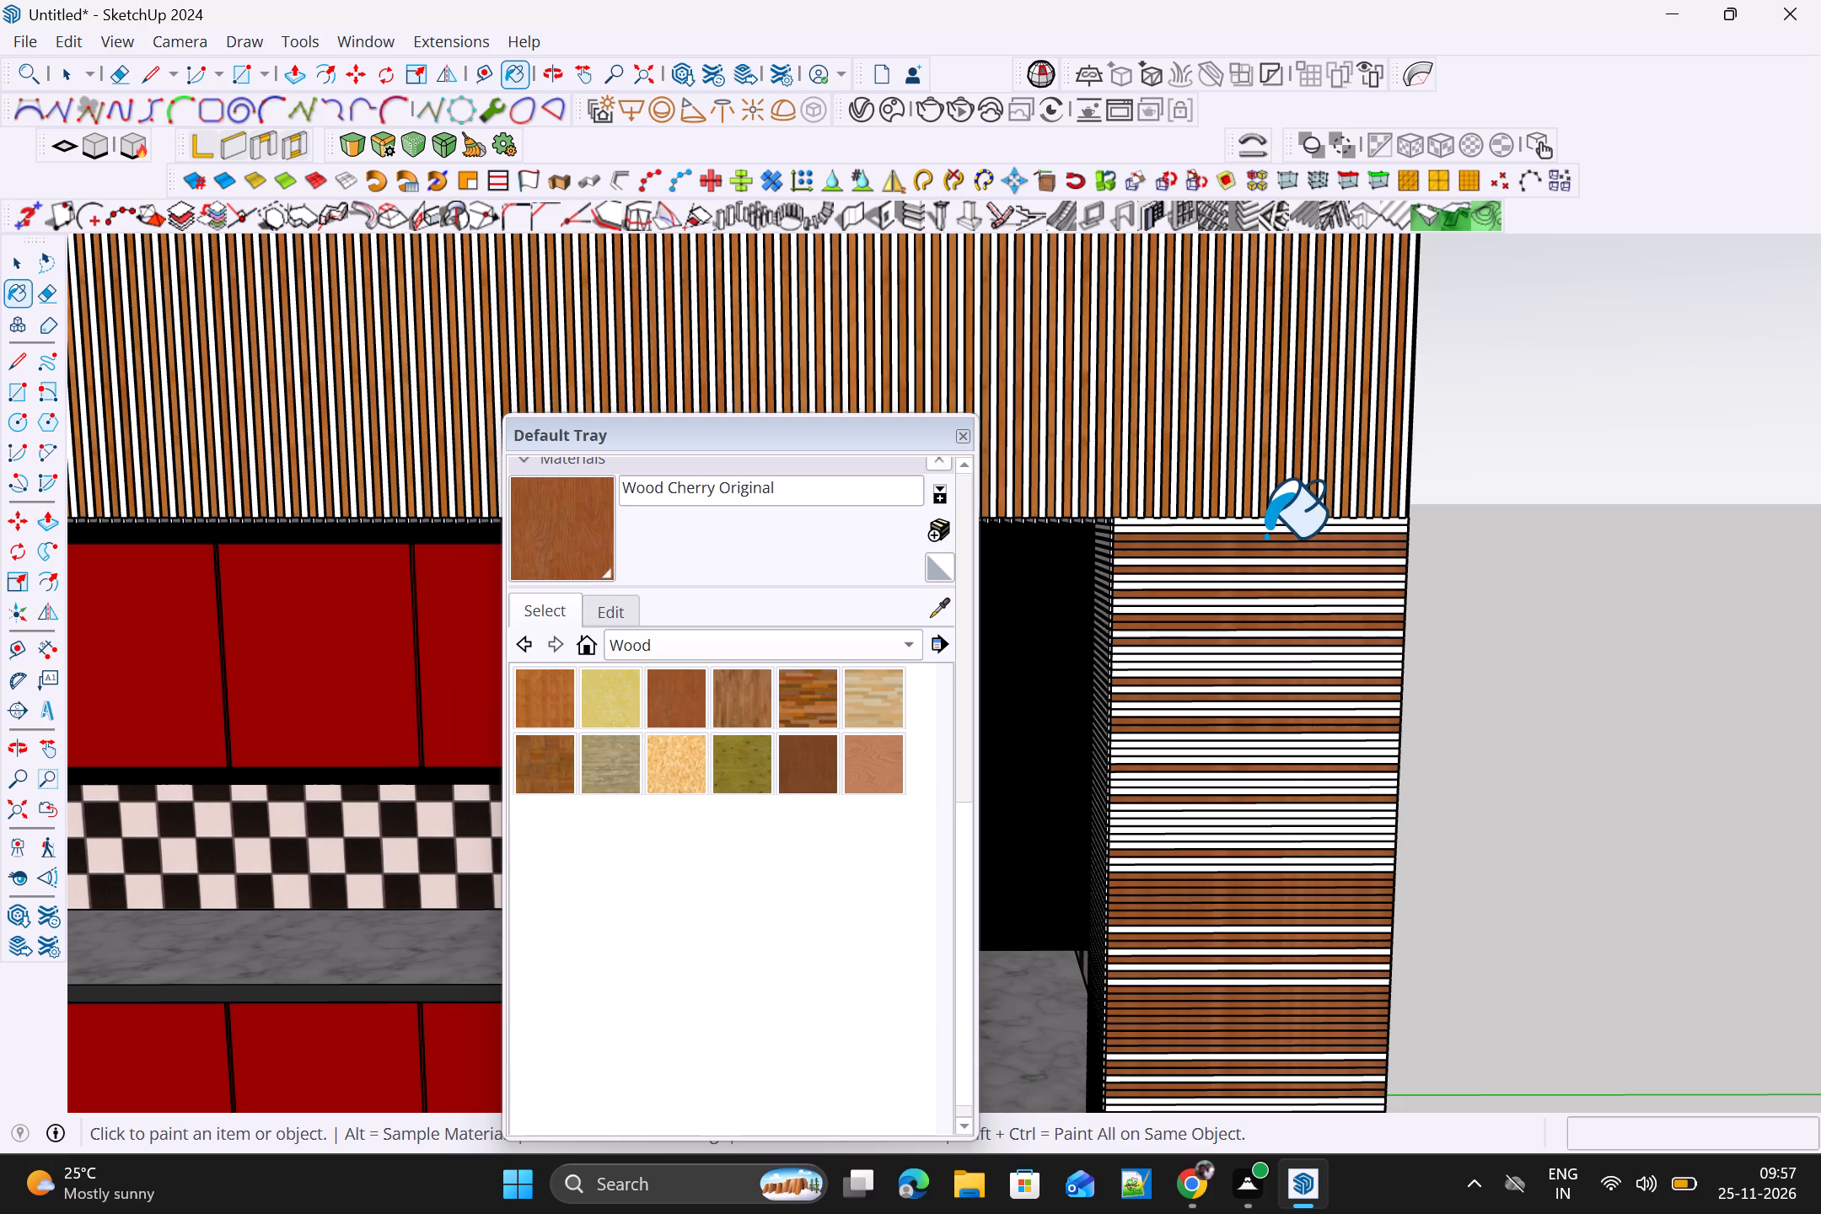
click(1265, 536)
click(1265, 530)
click(1266, 527)
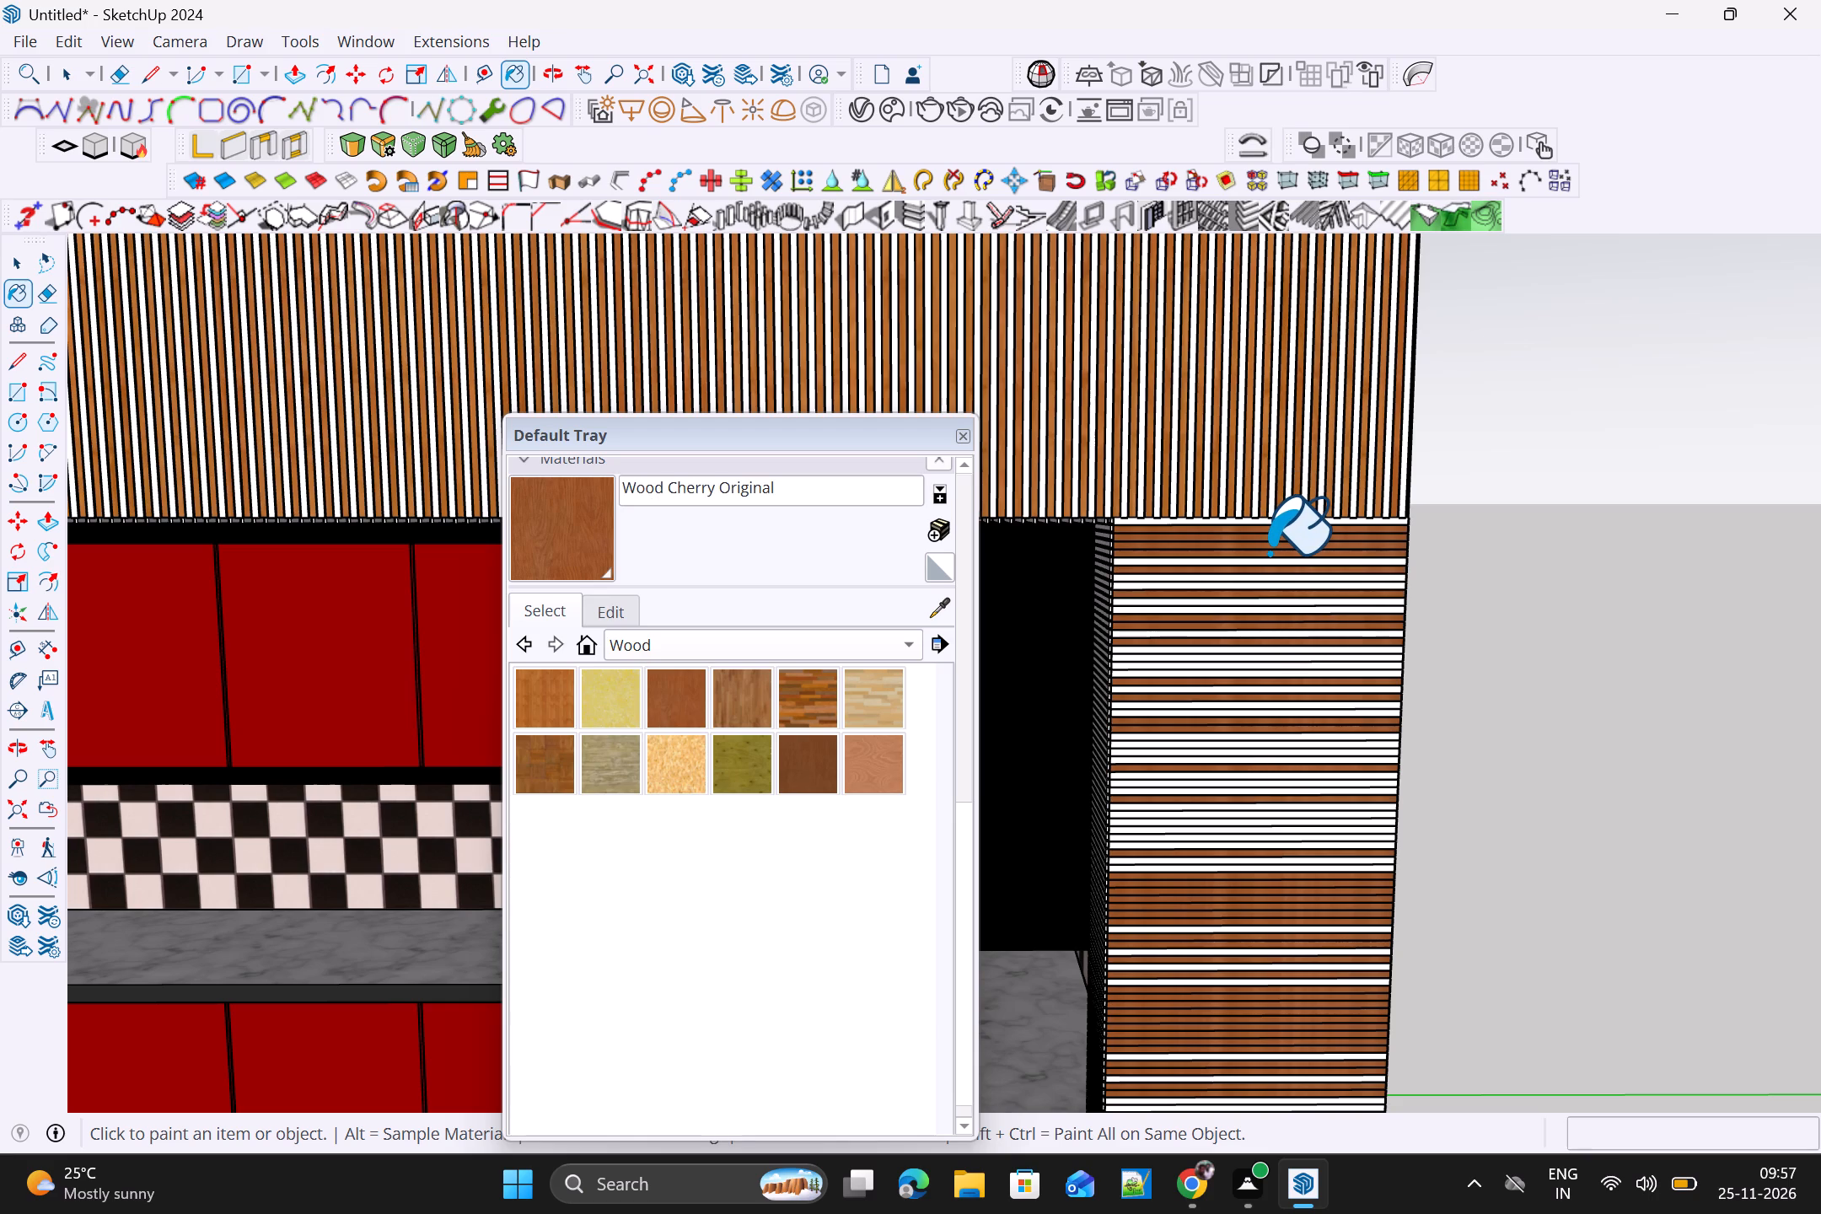
Fill in the strips left white near the top of the end column with Wood Cherry Original.
click(1297, 674)
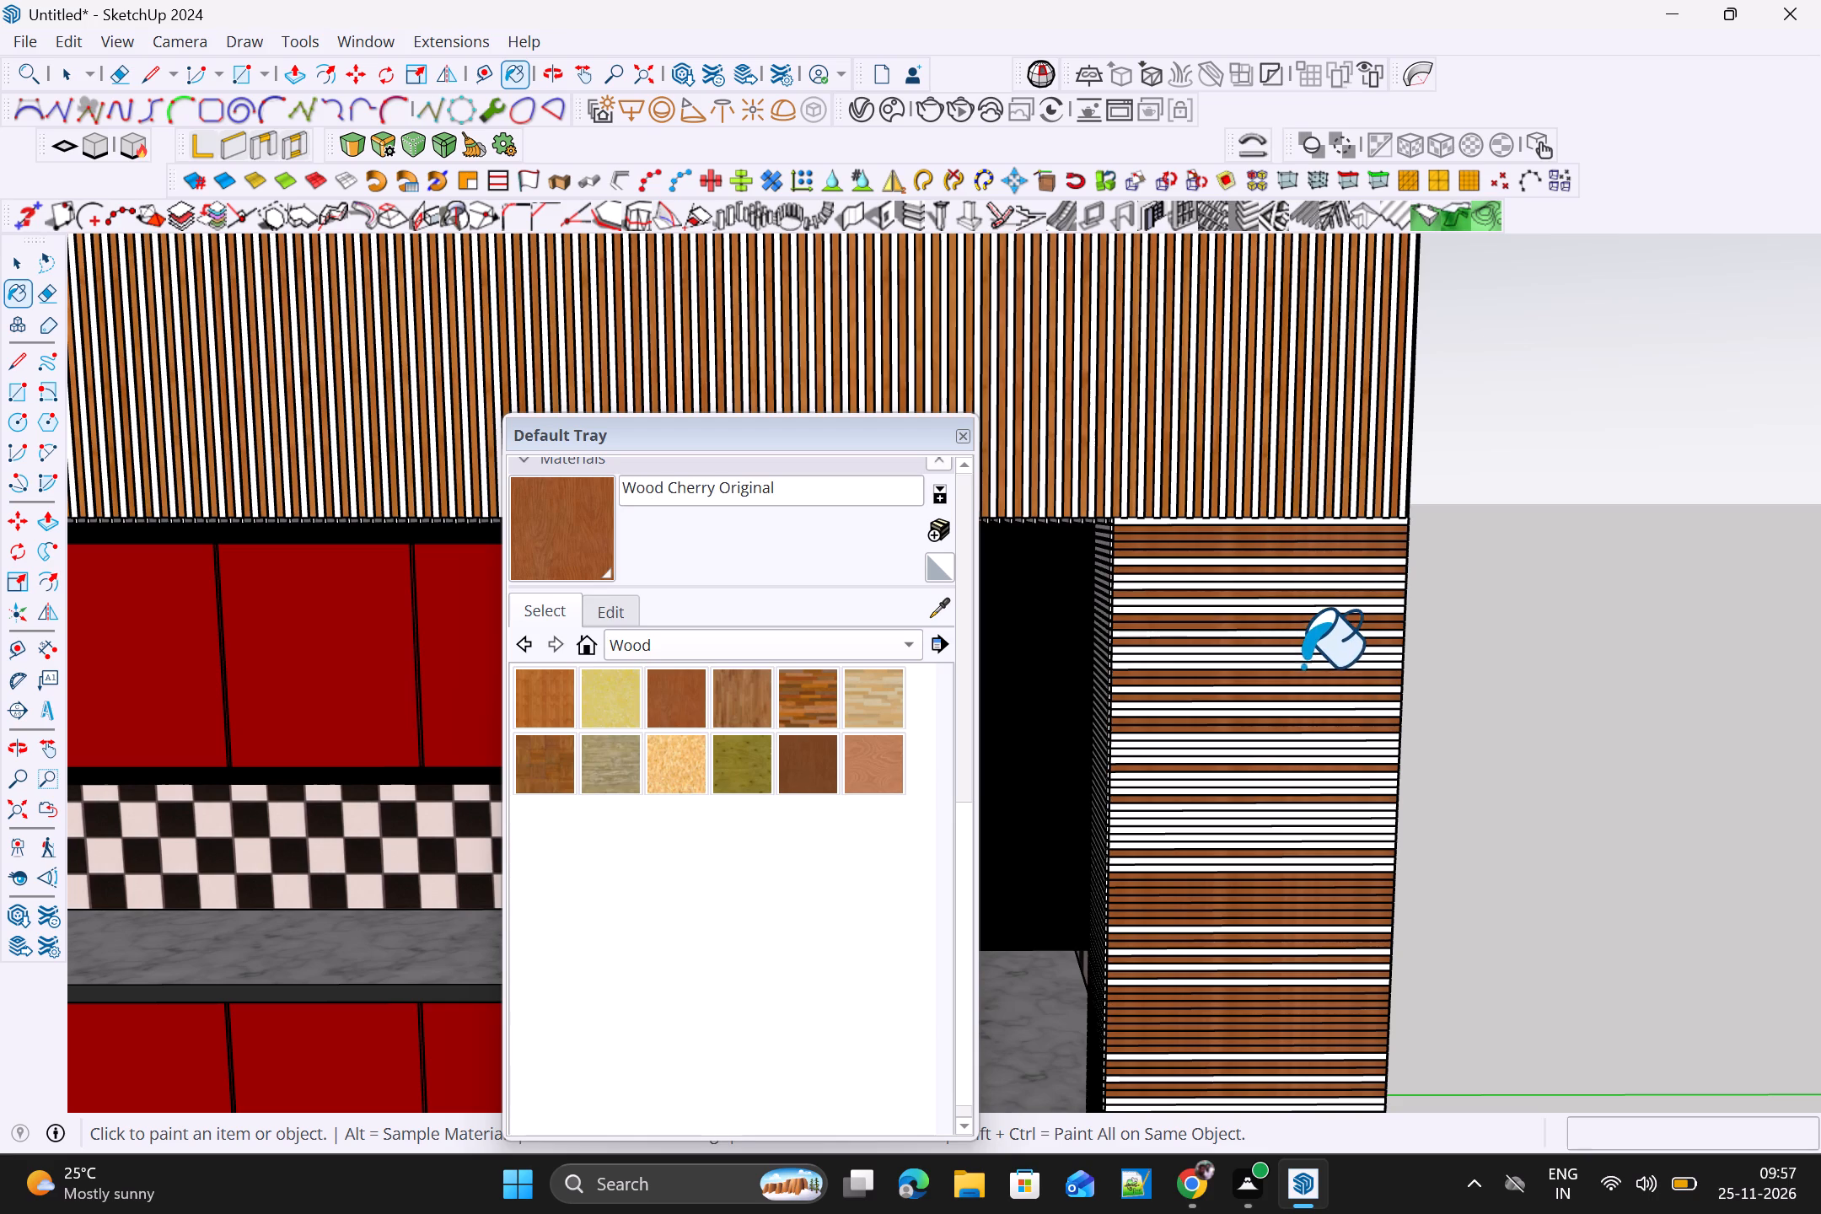
double_click(1304, 661)
click(1304, 649)
click(1300, 658)
scroll(1280, 685, up, 8)
click(1297, 645)
click(1306, 615)
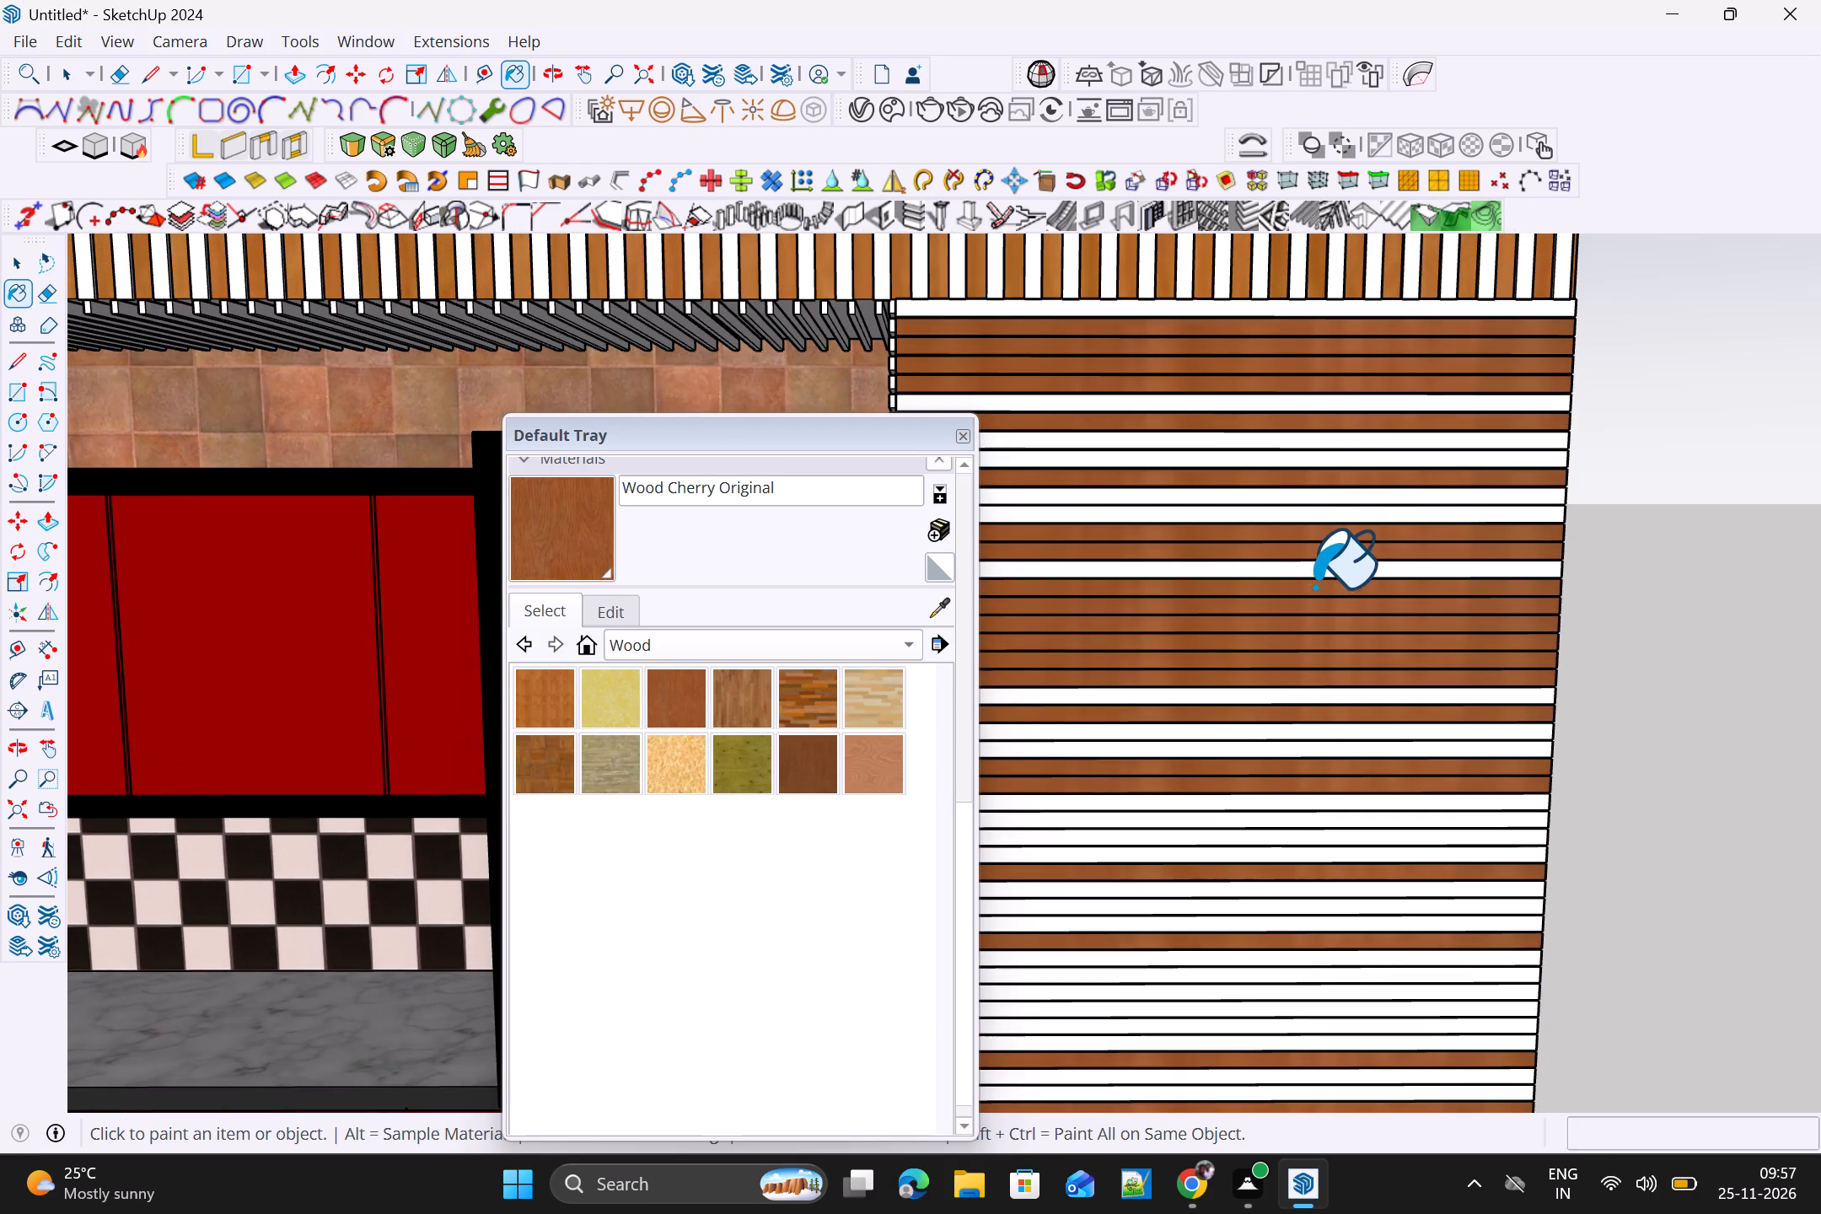
click(1317, 579)
click(1329, 513)
click(1329, 504)
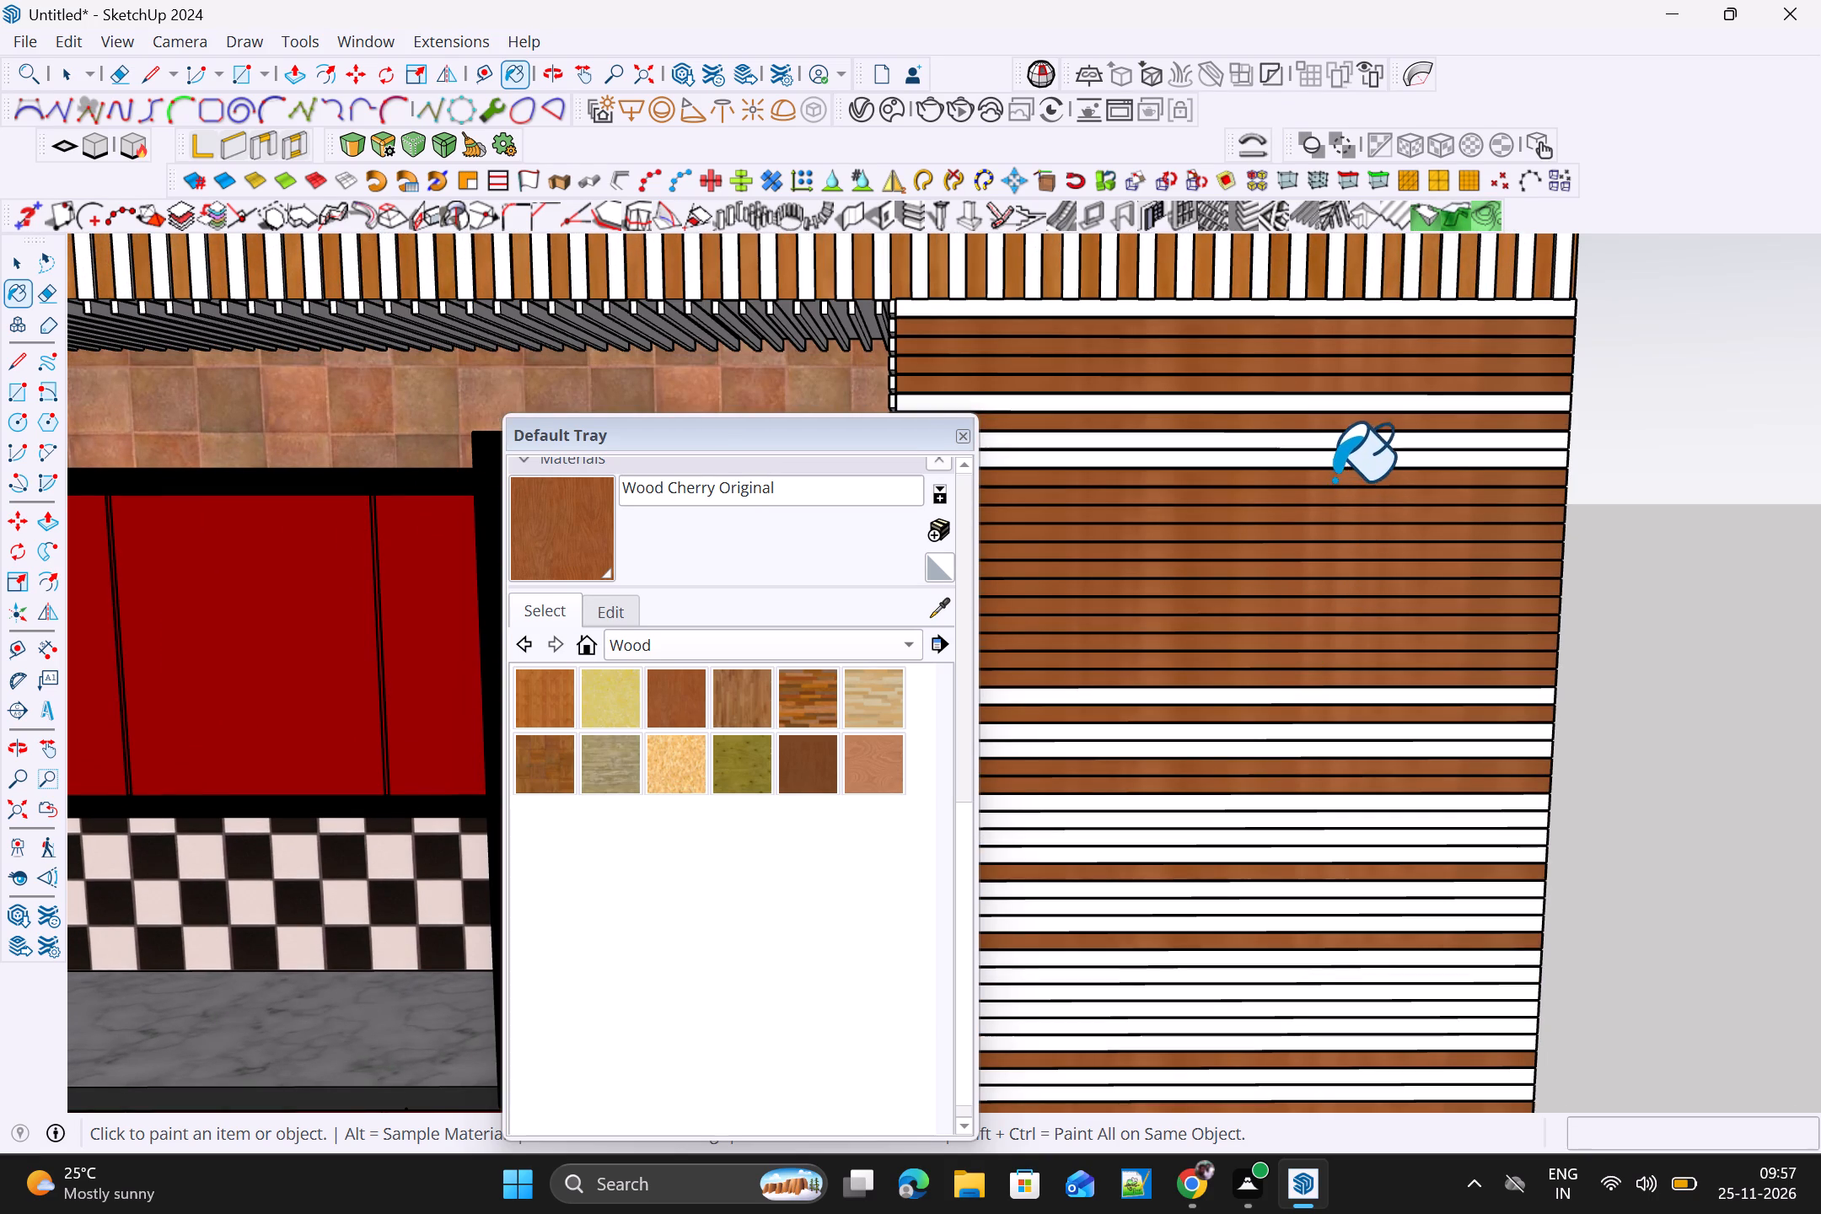
click(1339, 465)
click(1339, 441)
click(1339, 409)
Fill in the next white strips farther down the end column's upper part with Wood Cherry Original.
scroll(1335, 460, down, 5)
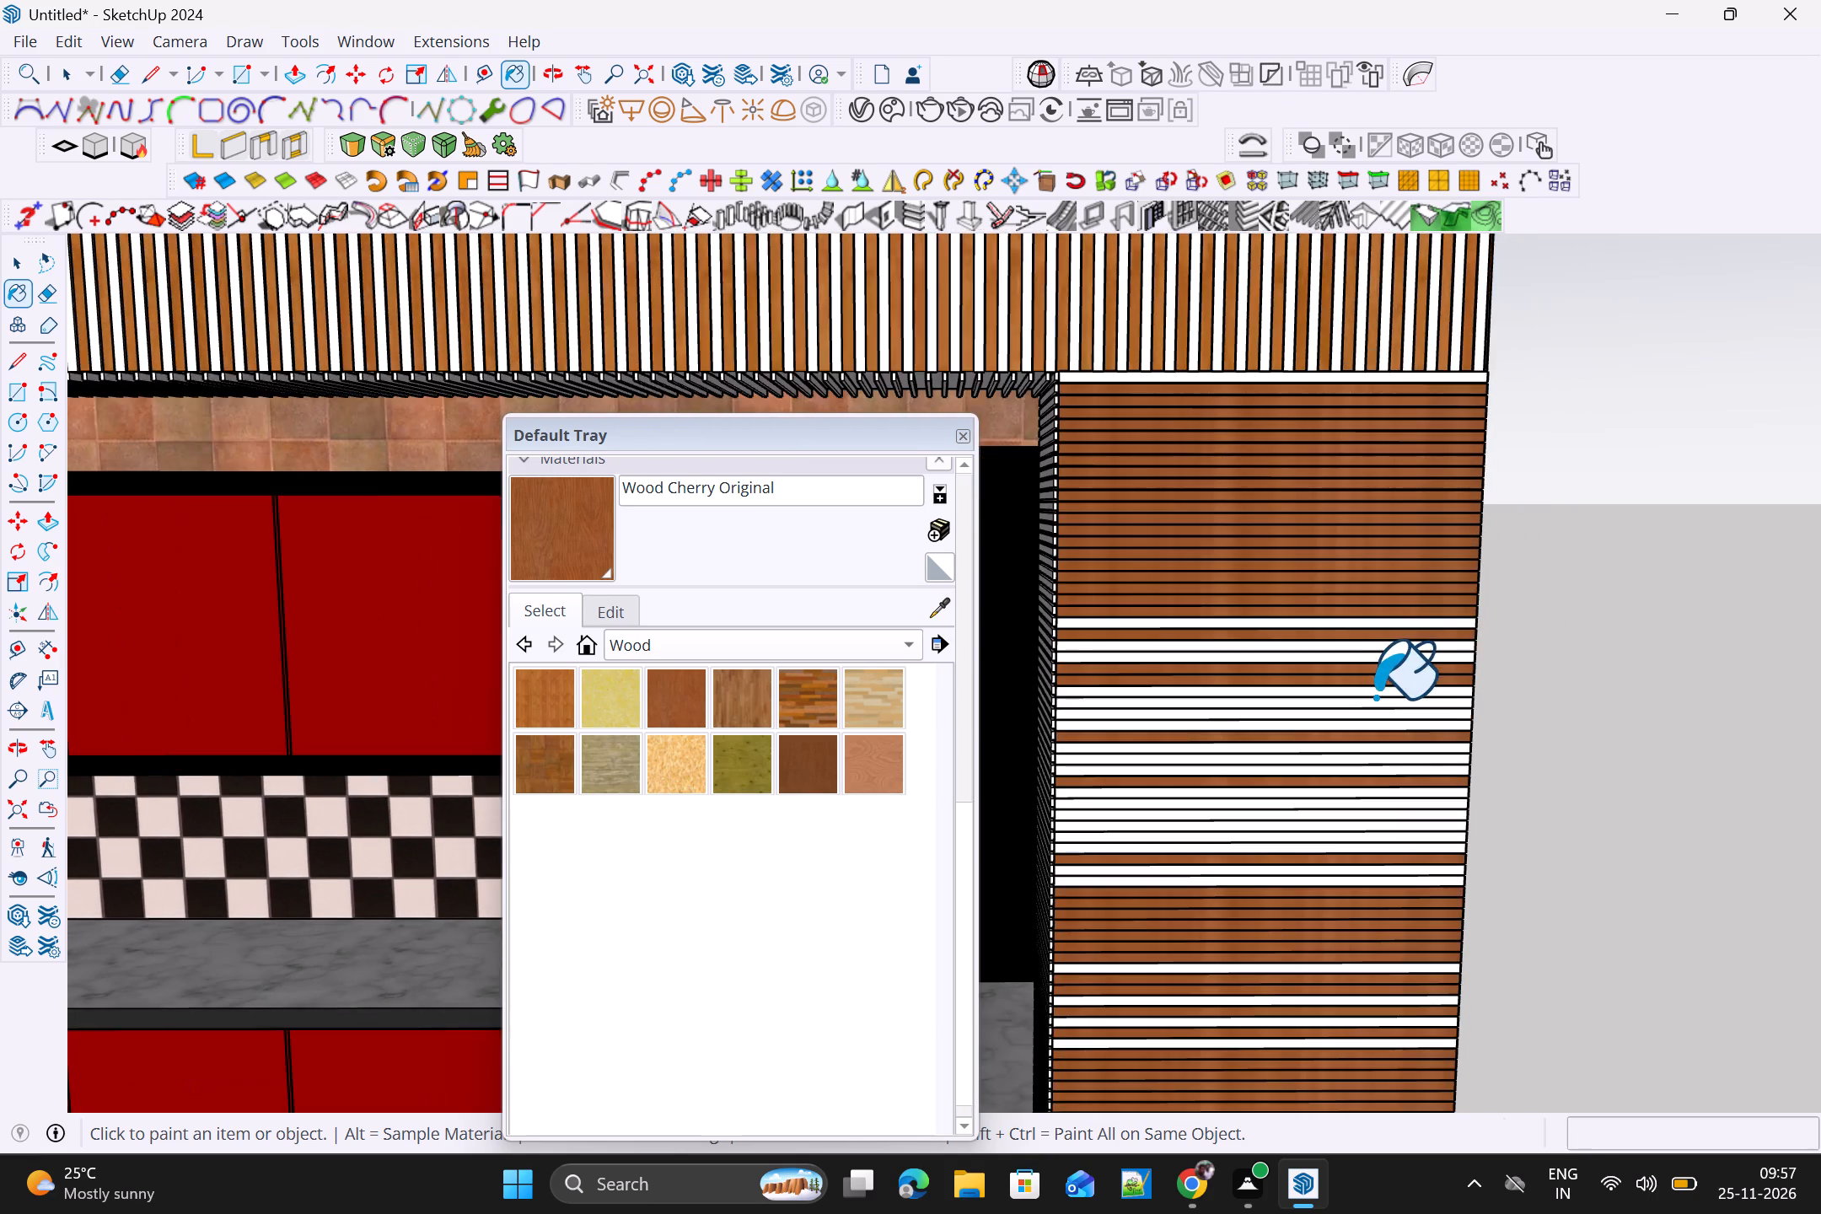
scroll(1371, 696, up, 4)
click(1362, 632)
click(1366, 615)
click(1370, 594)
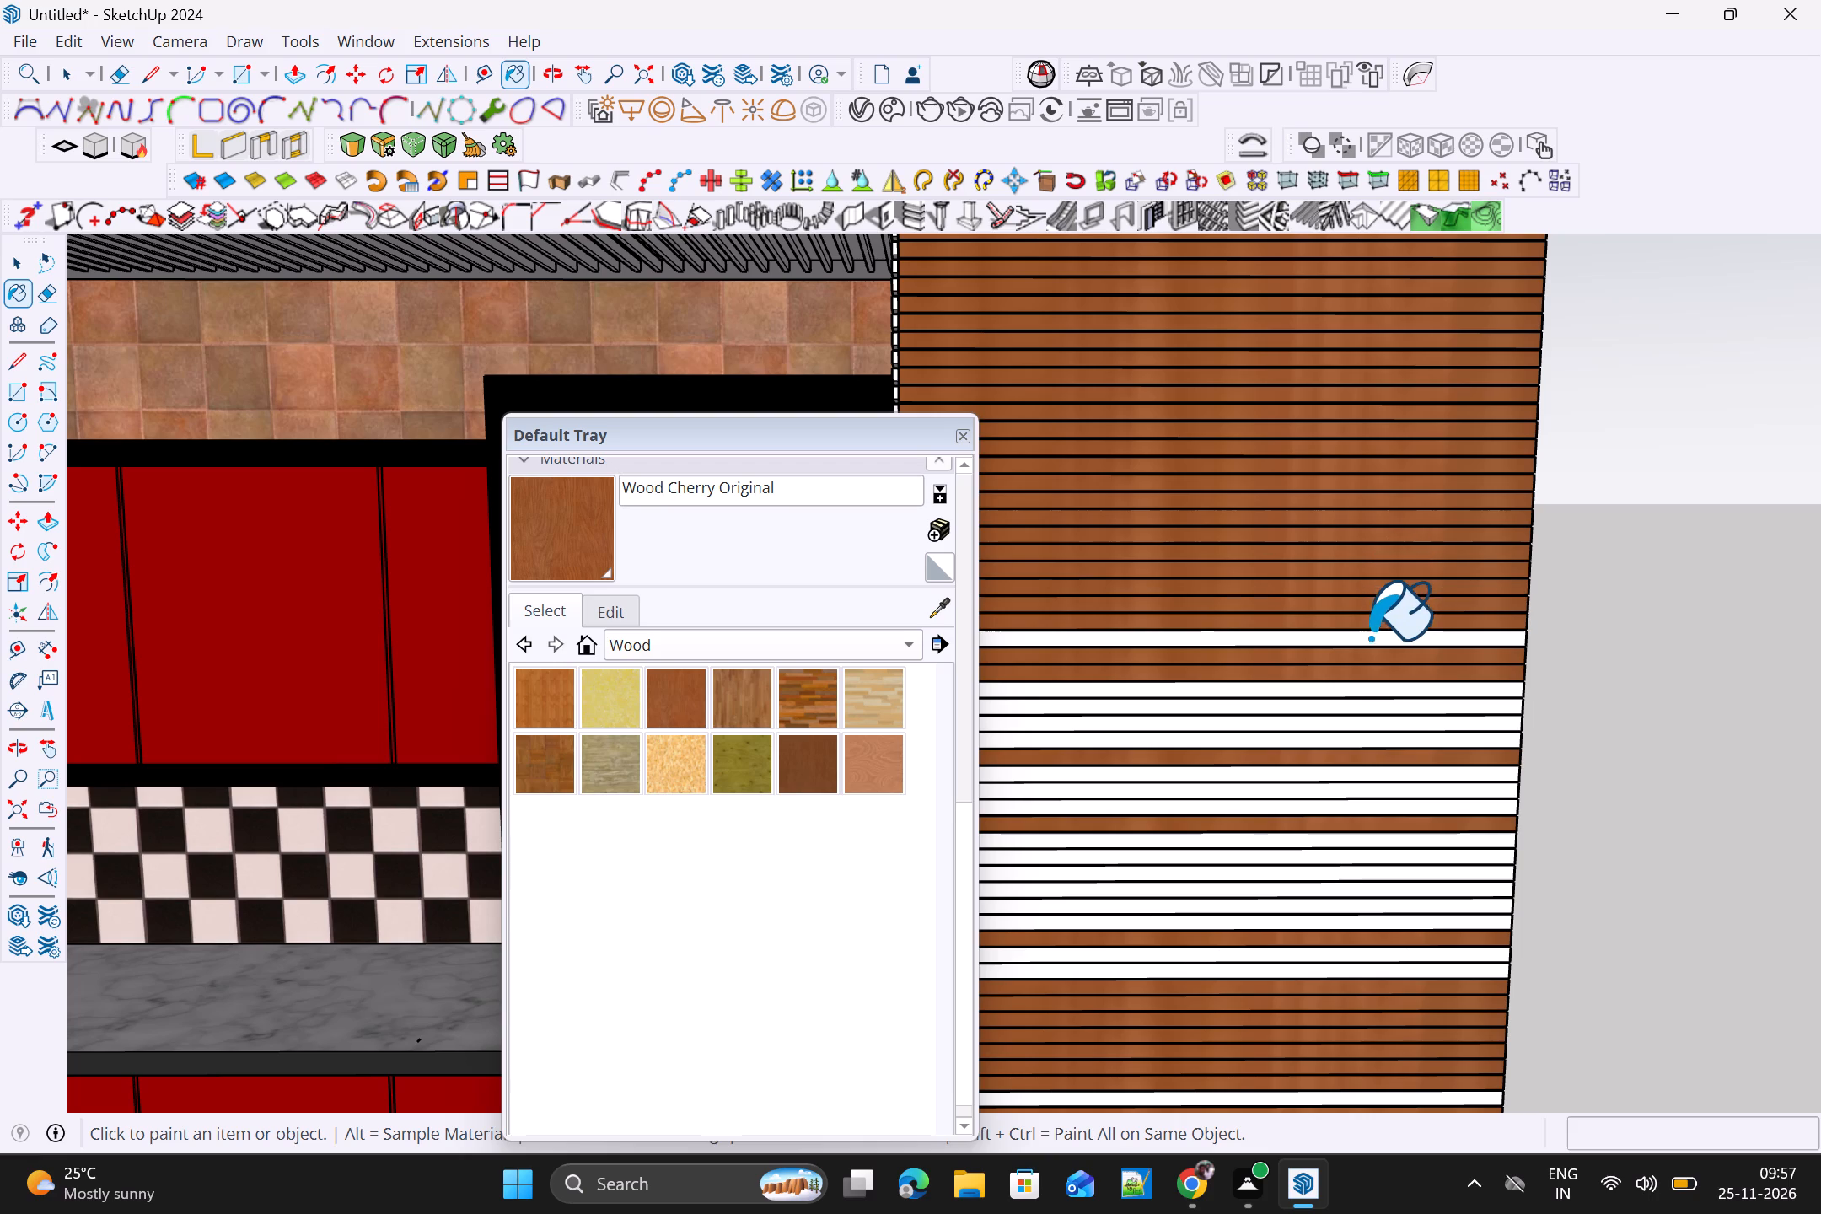
click(1369, 640)
click(1360, 736)
click(1362, 710)
click(1362, 705)
double_click(1365, 691)
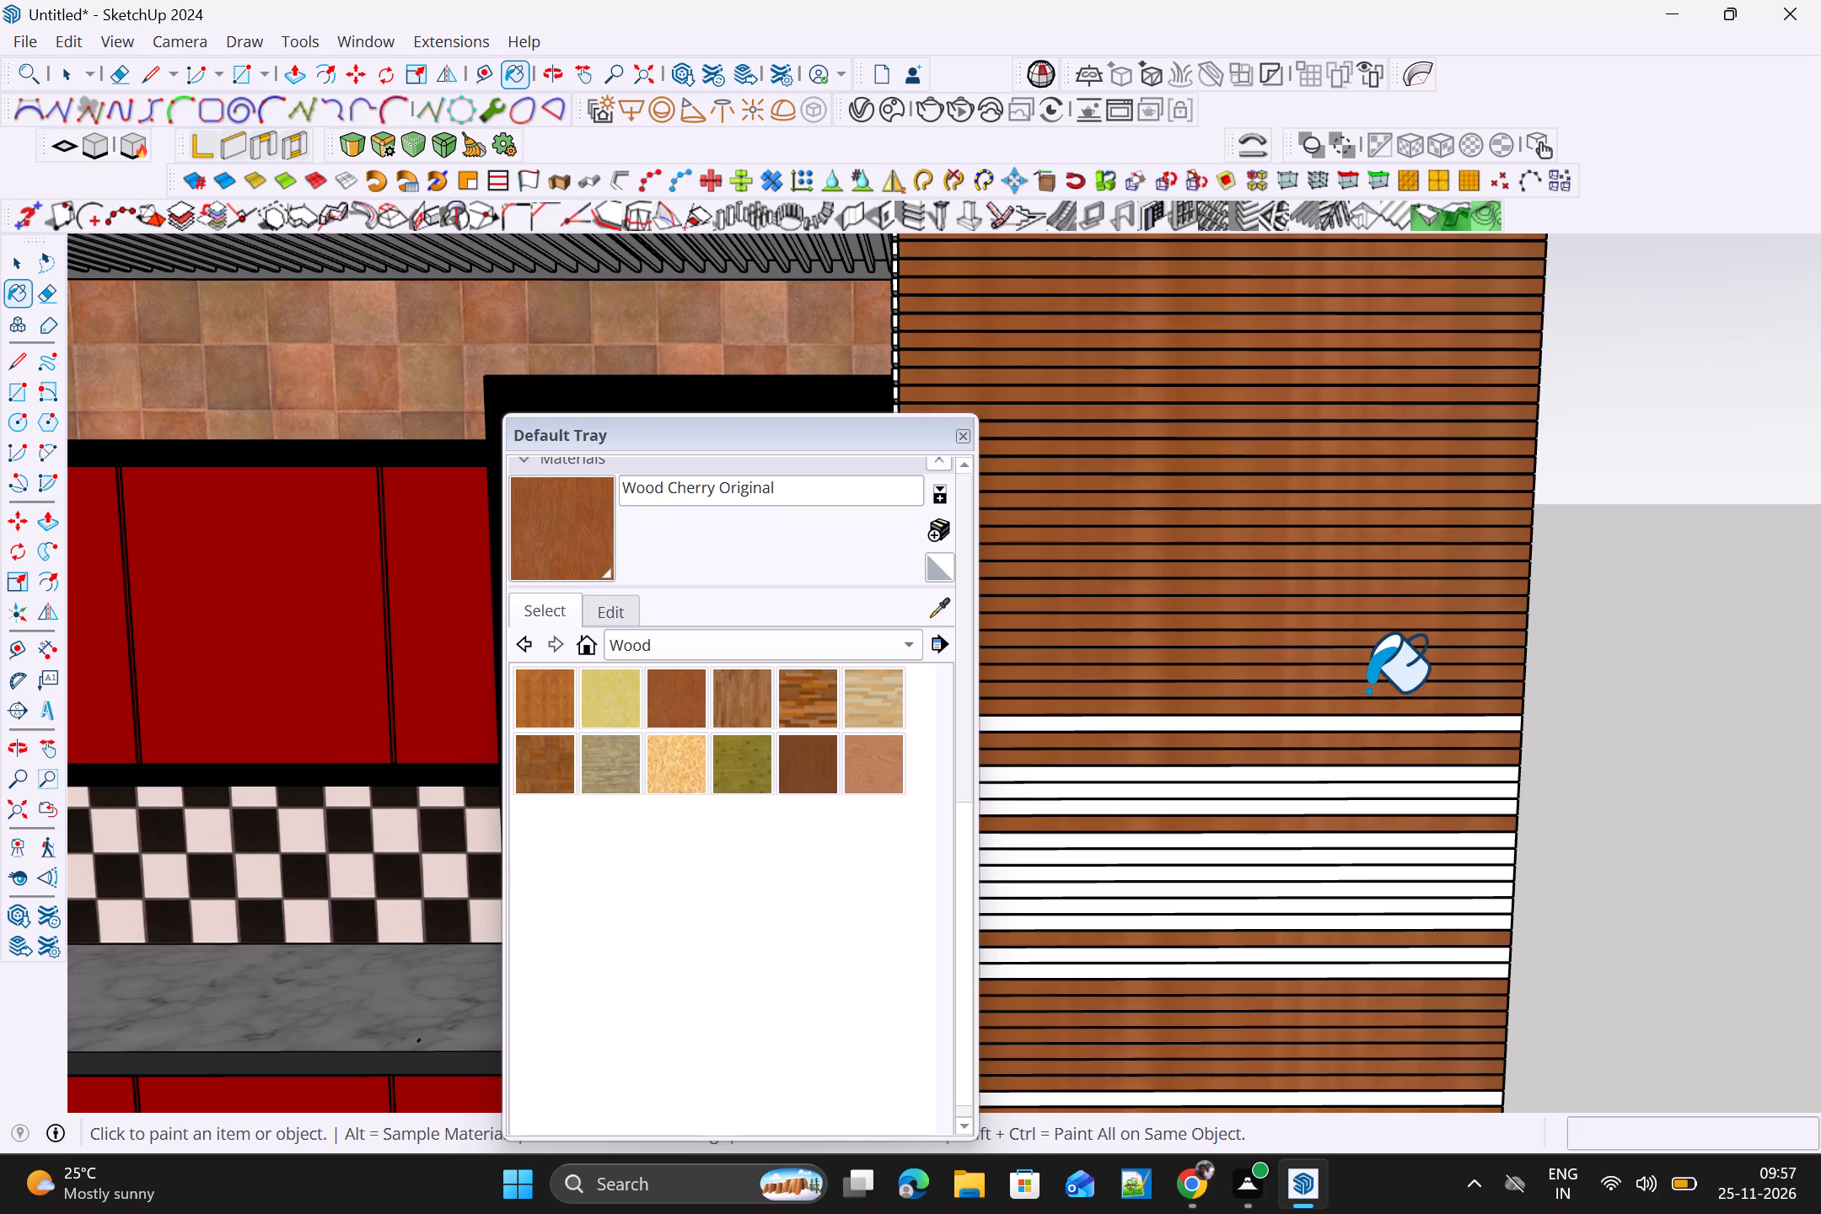
click(1356, 729)
click(1334, 813)
click(1335, 791)
click(1335, 786)
click(1340, 768)
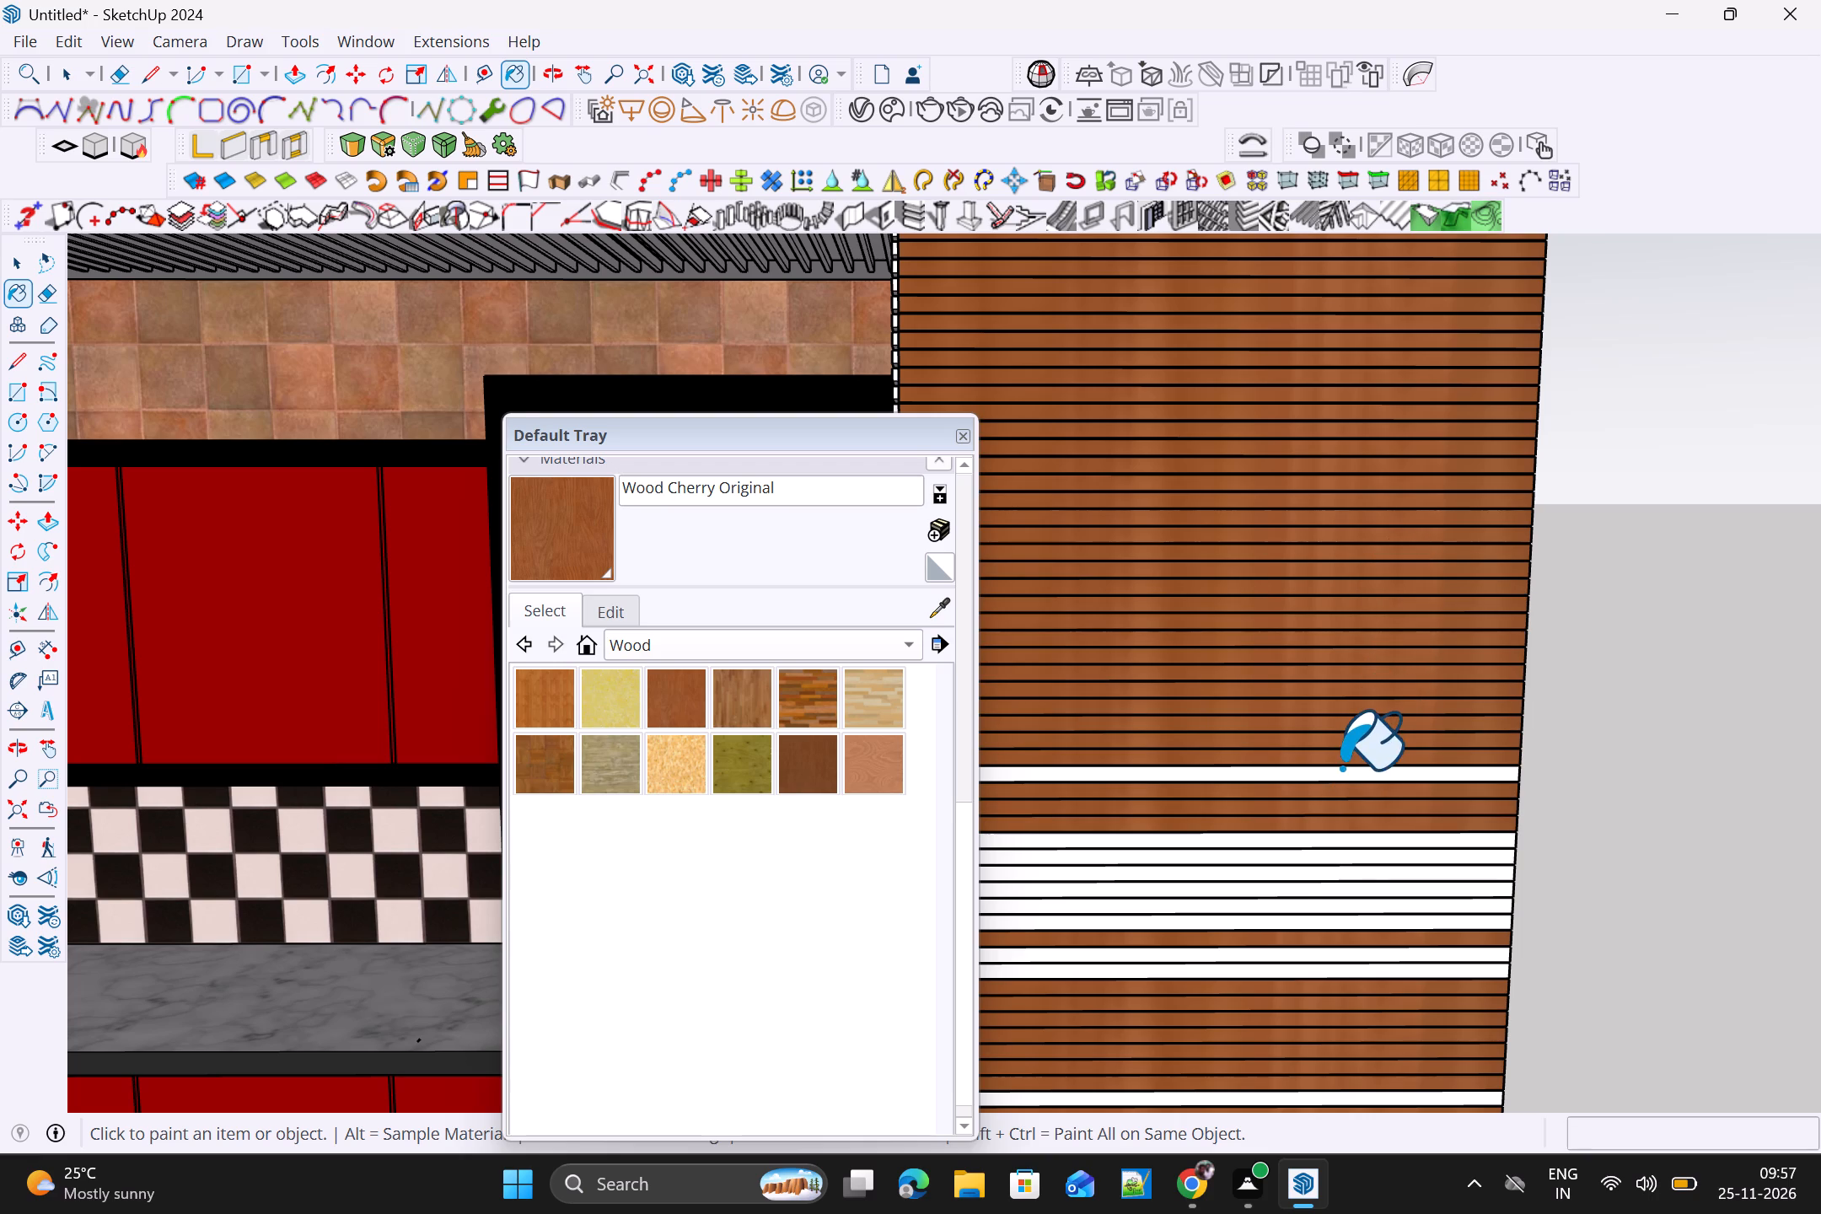
Fill the remaining white bands on the end column's upper part and its topmost strip under the fascia with Wood Cherry Original.
scroll(1252, 935, down, 3)
click(1262, 927)
double_click(1265, 913)
click(1272, 896)
click(1274, 891)
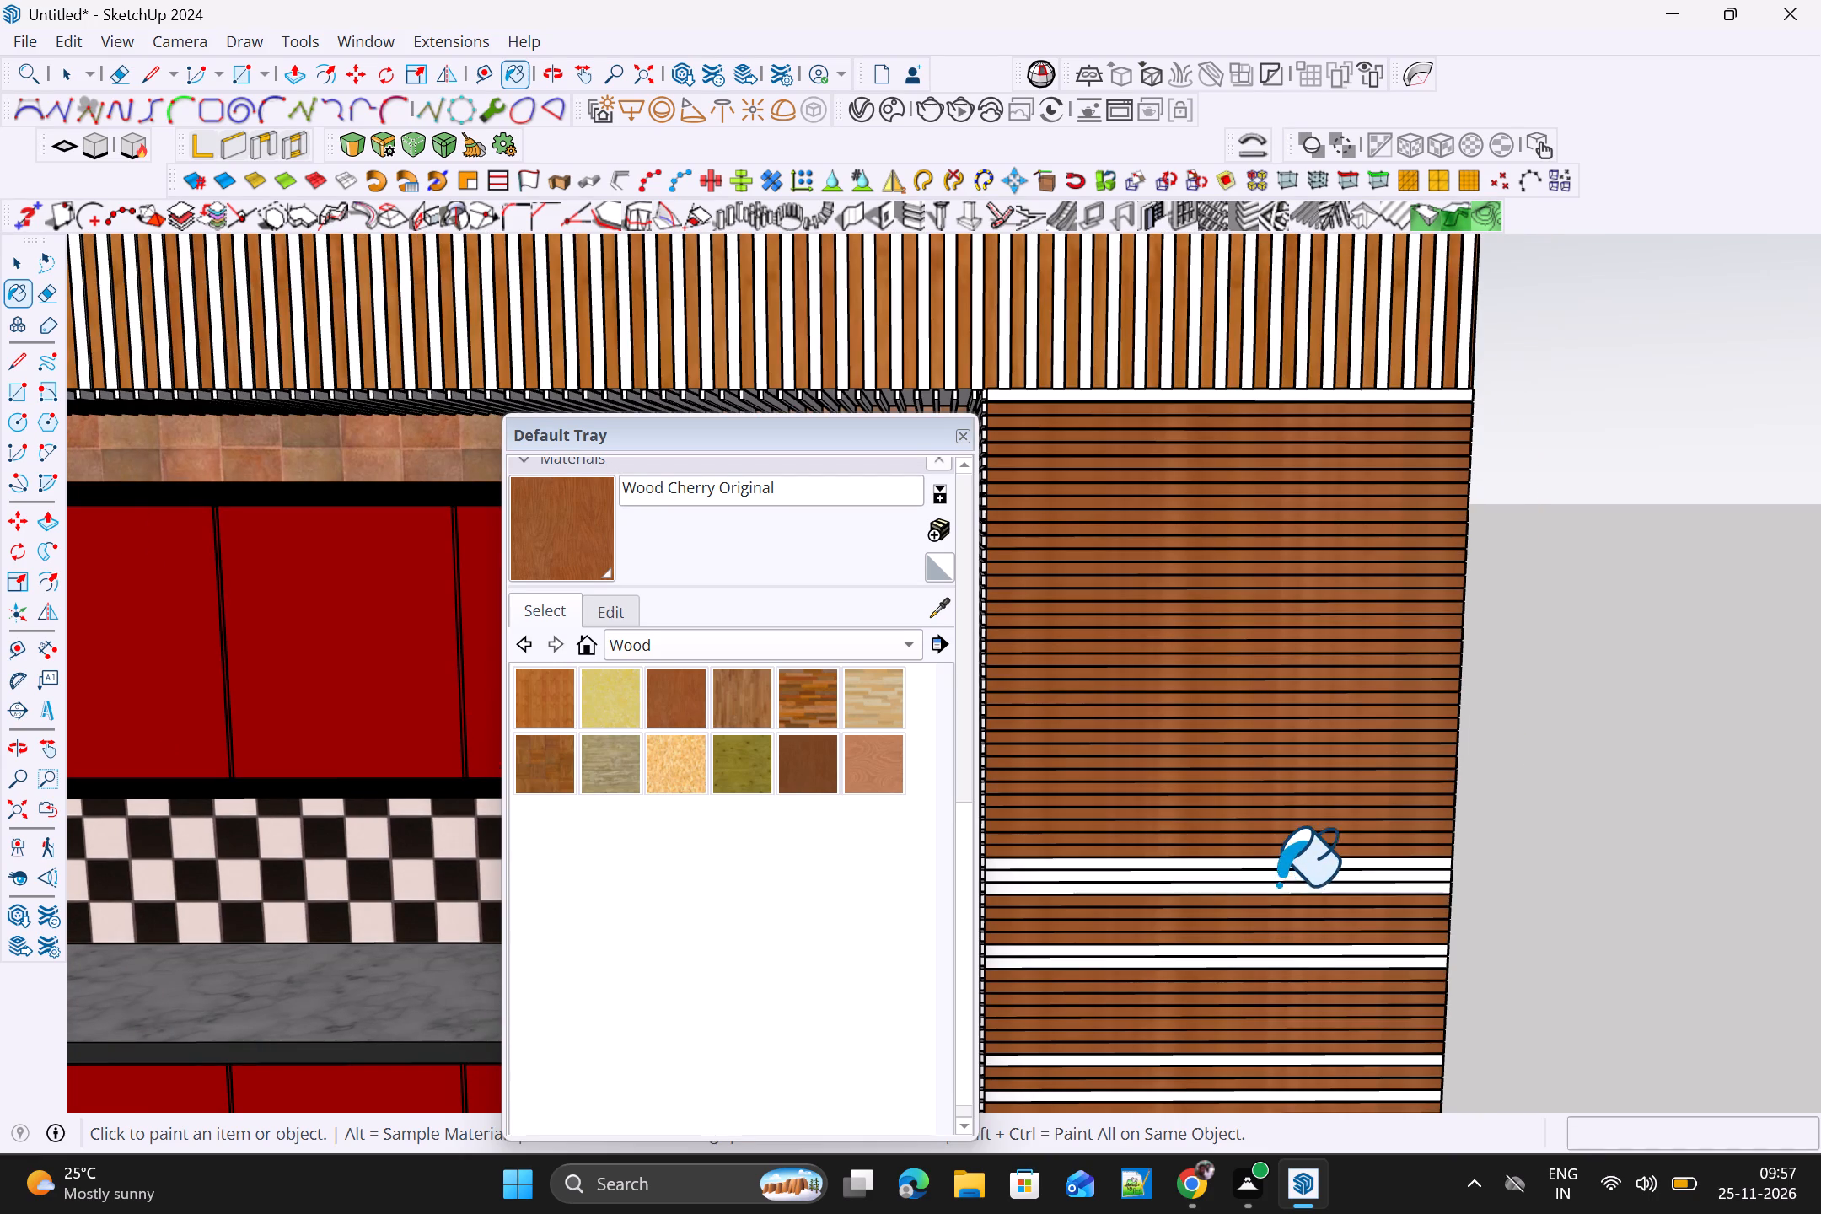
click(1277, 884)
click(1280, 866)
scroll(1259, 937, down, 2)
click(1254, 956)
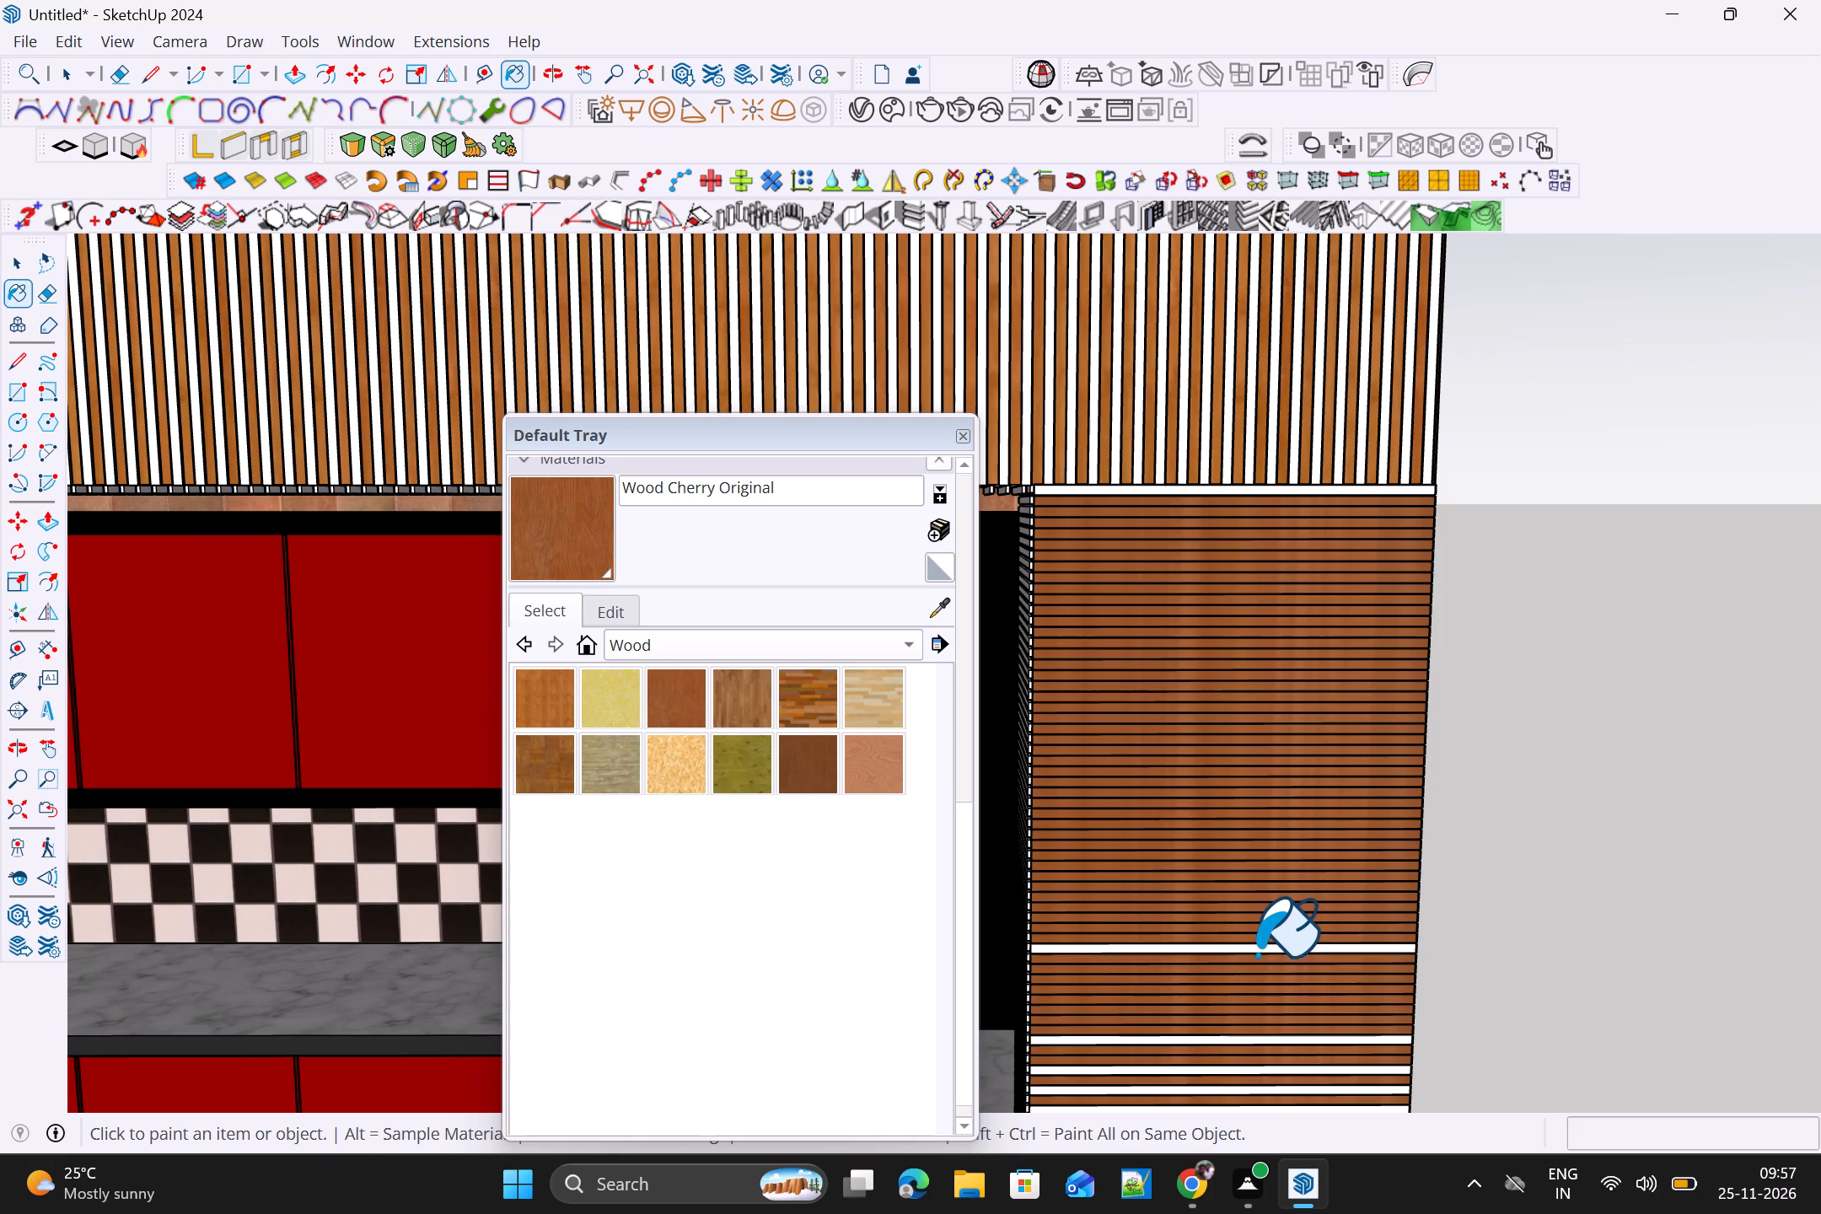
click(1259, 946)
scroll(1258, 947, down, 4)
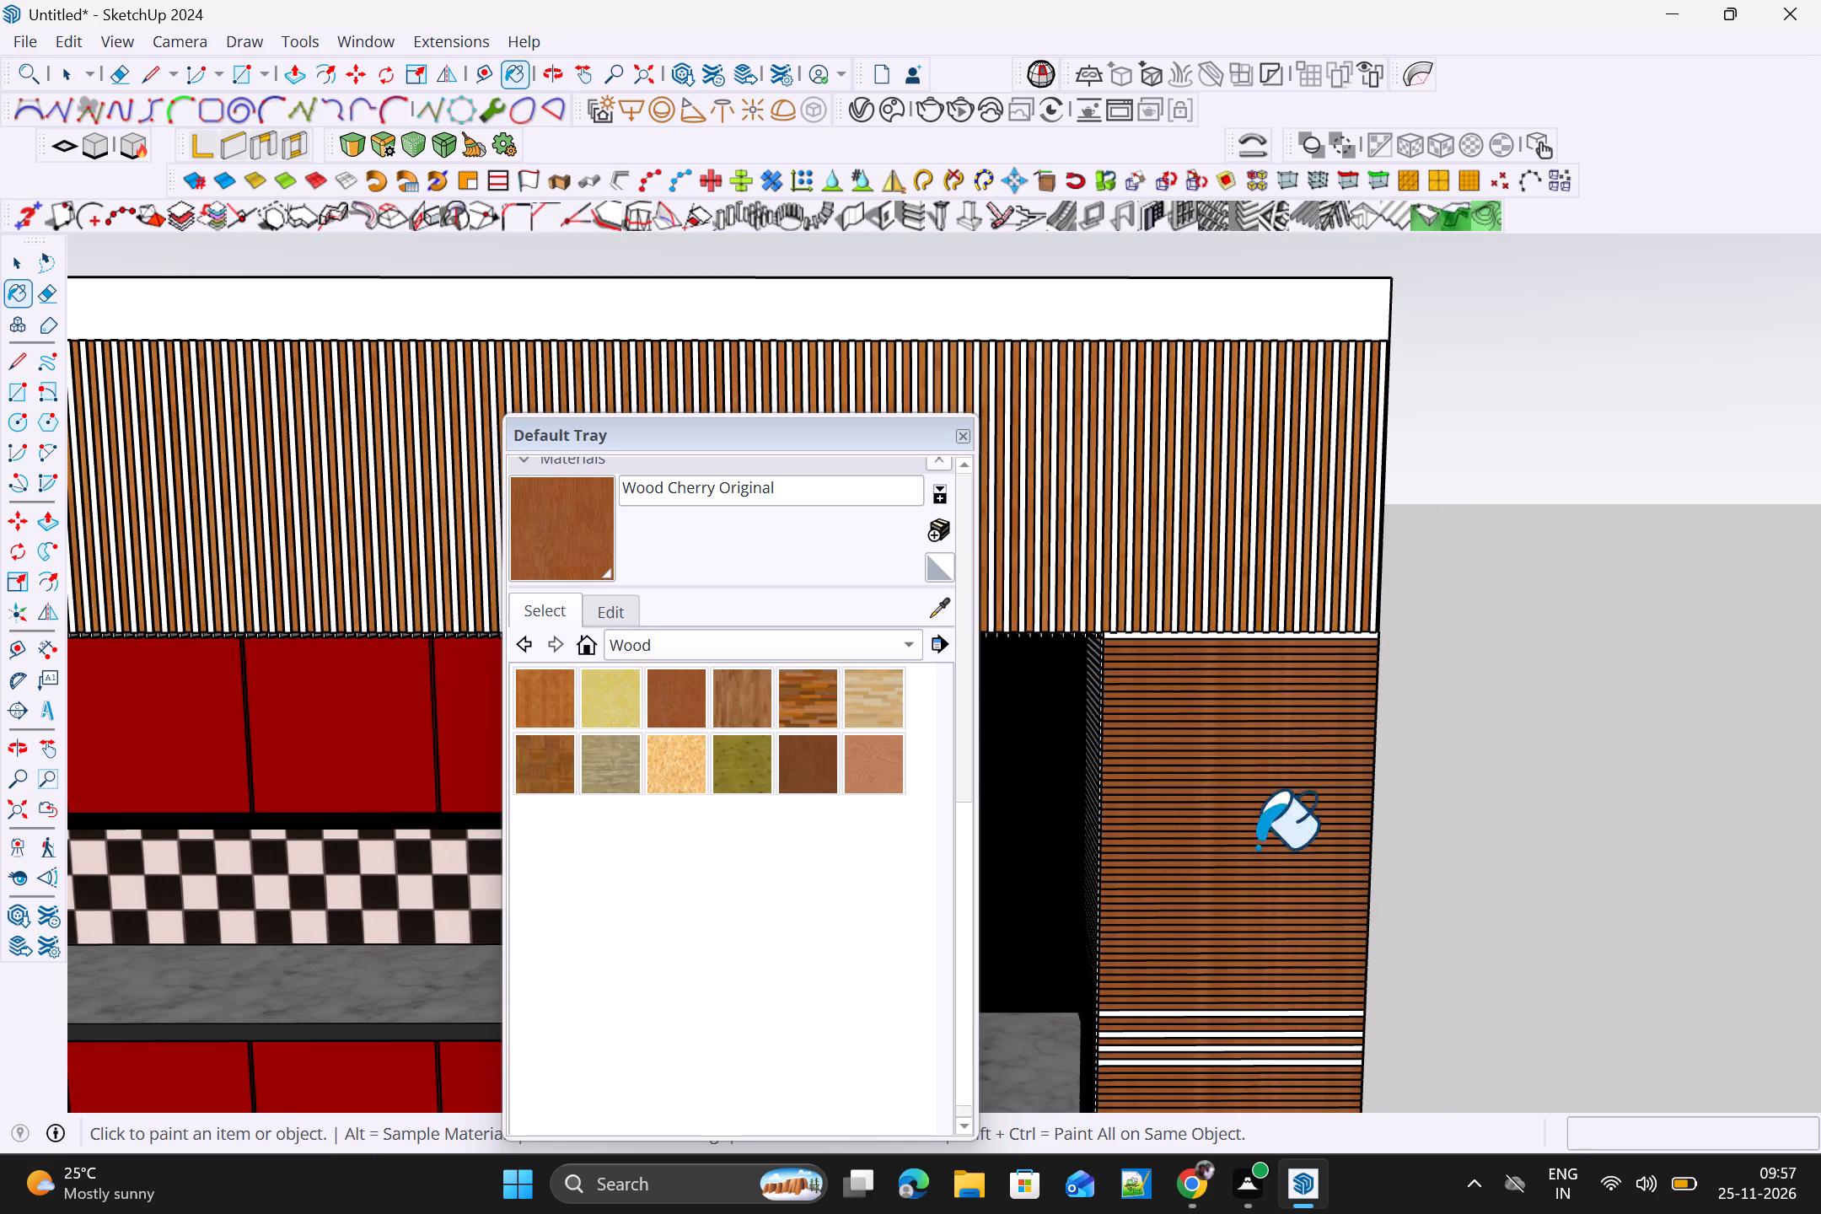
click(1255, 637)
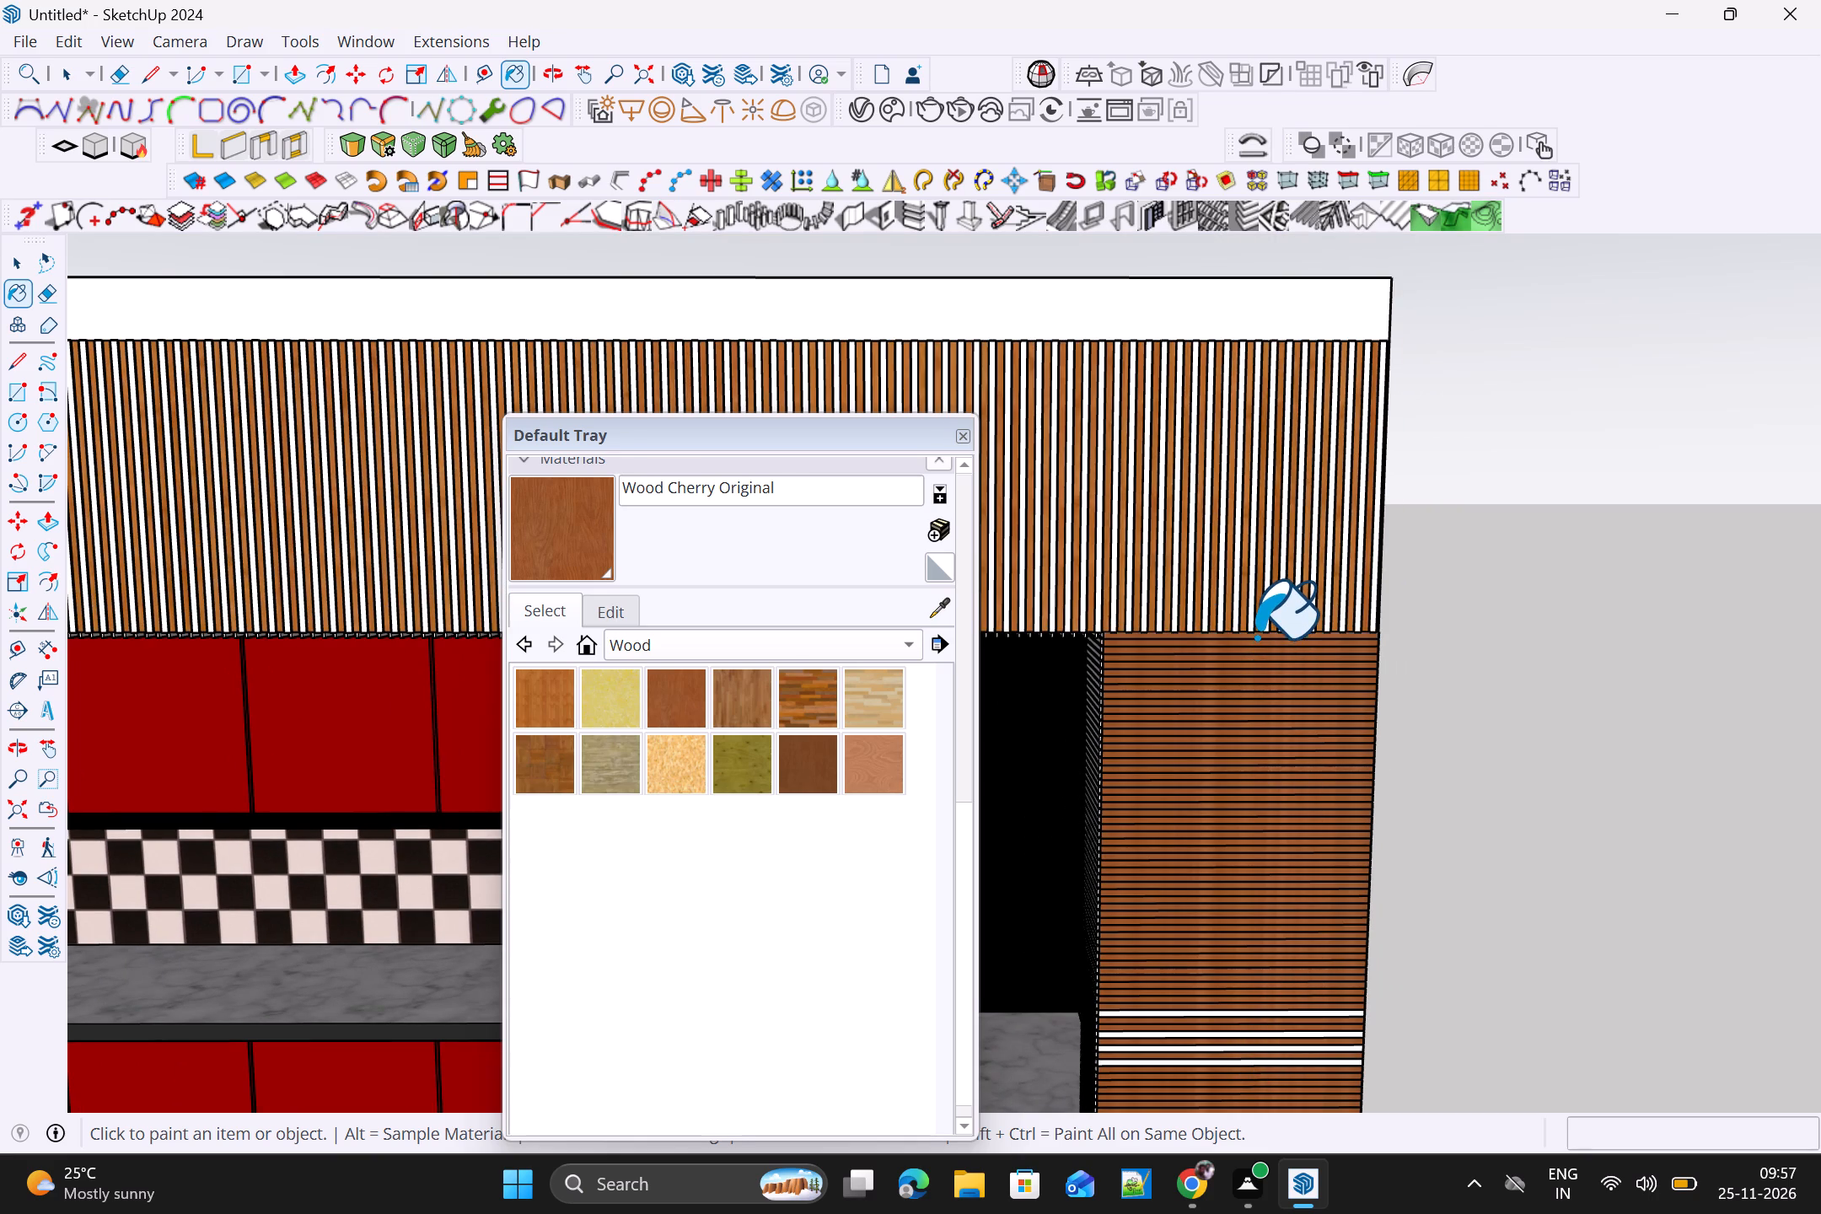
Paint the skipped strips around the upper cabinets' bottom edge on the end column with Wood Cherry Original.
scroll(1234, 701, down, 3)
shift+middle_drag(1211, 803, 1222, 391)
scroll(1163, 499, up, 6)
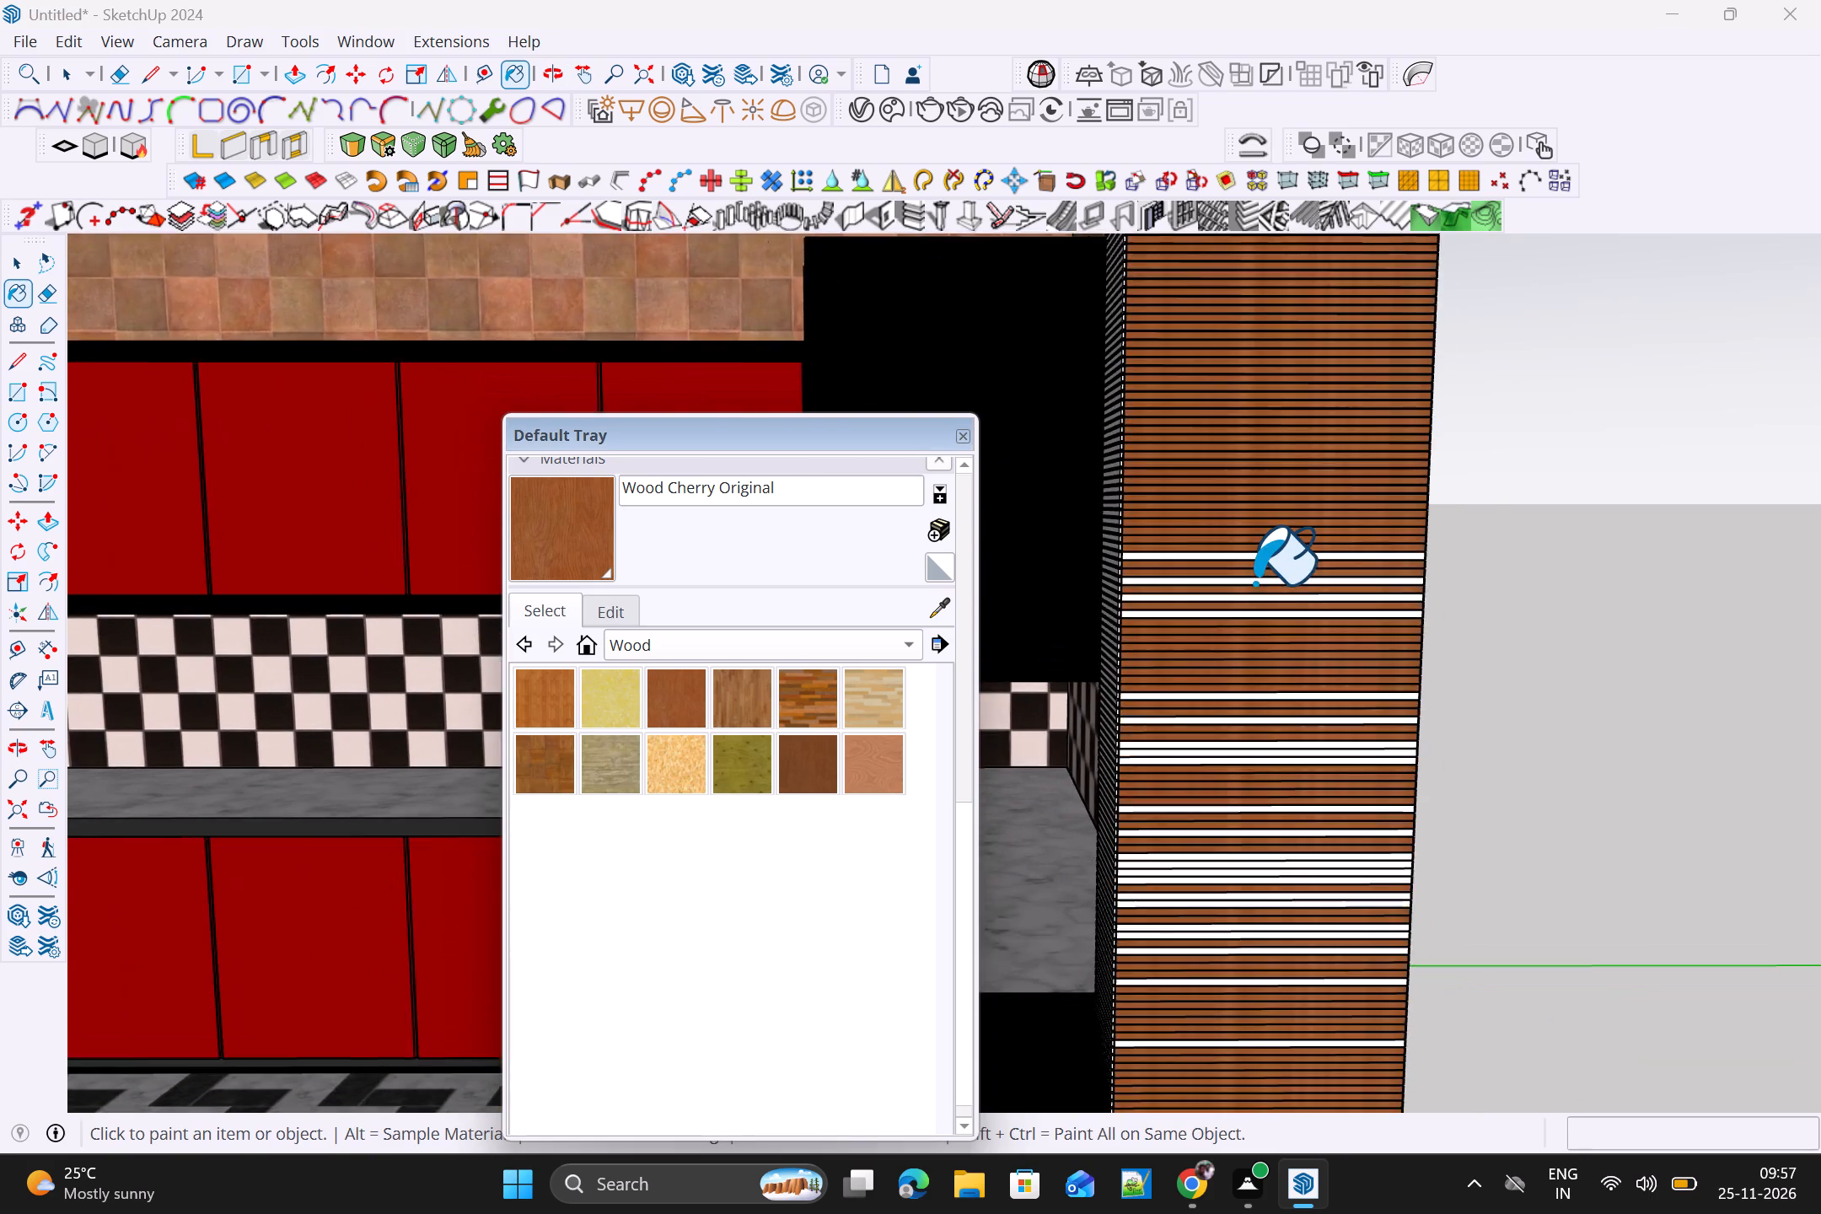
scroll(1254, 583, up, 2)
click(1253, 627)
click(1255, 599)
click(1256, 577)
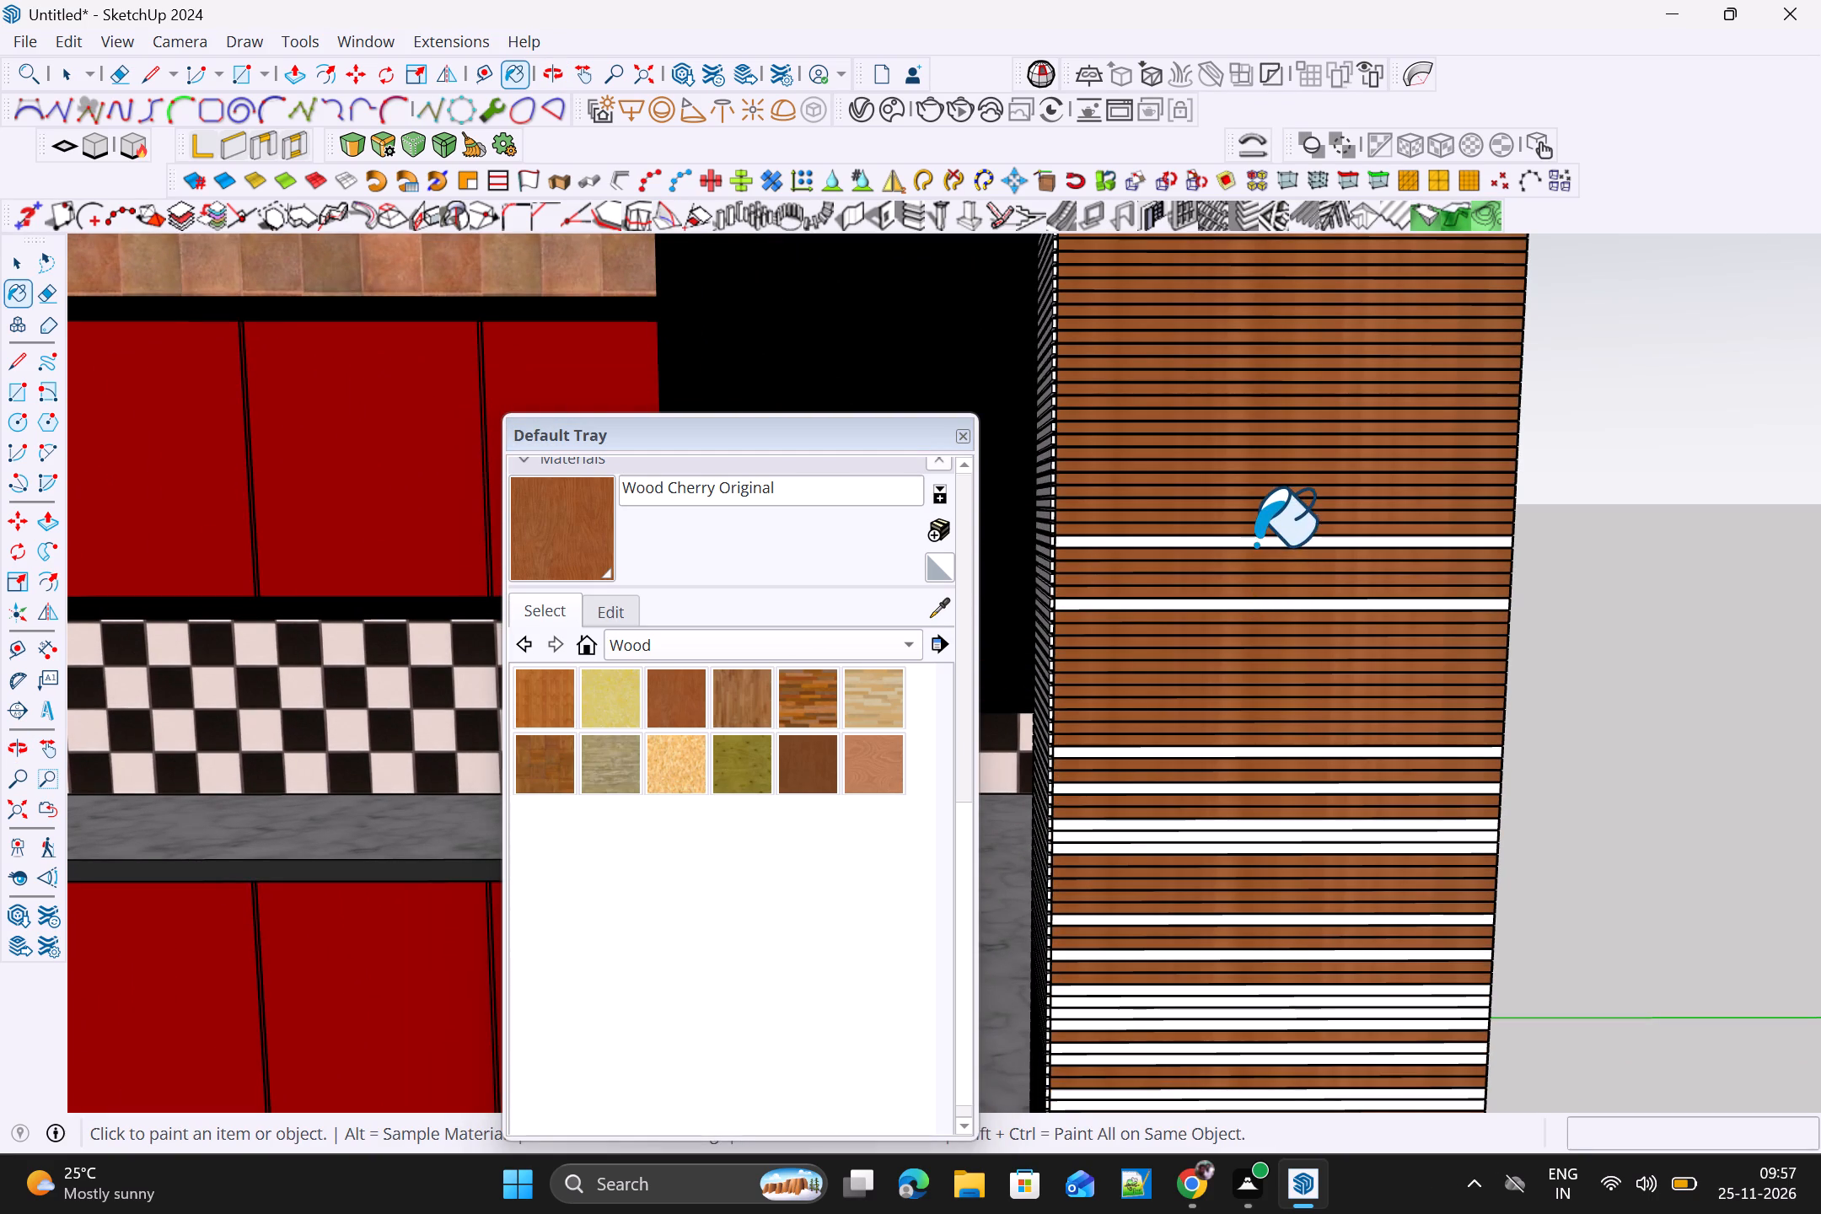
click(1254, 545)
click(1244, 614)
click(1247, 605)
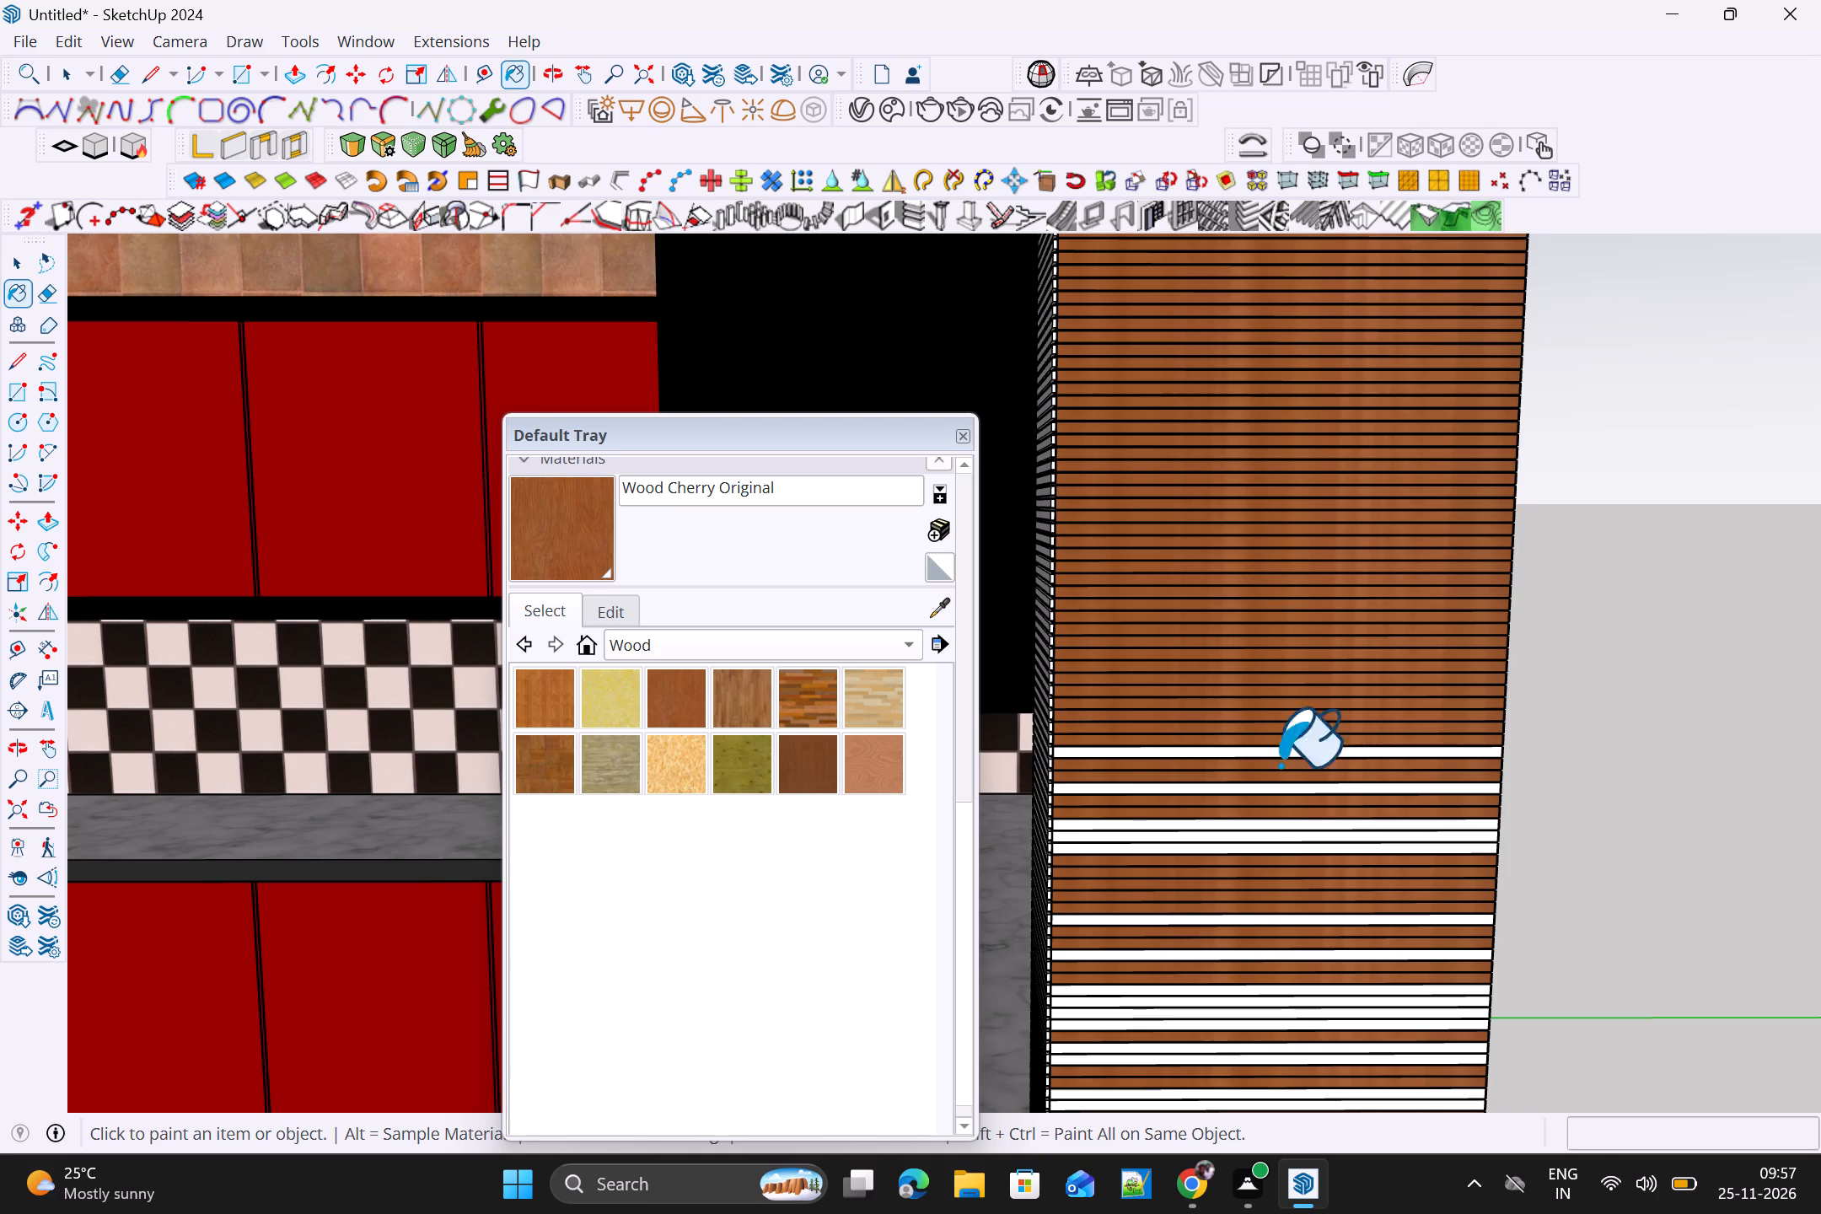
Paint the white strips on the end column beside the lower backsplash and countertop with Wood Cherry Original.
click(1284, 862)
click(1288, 835)
click(1288, 828)
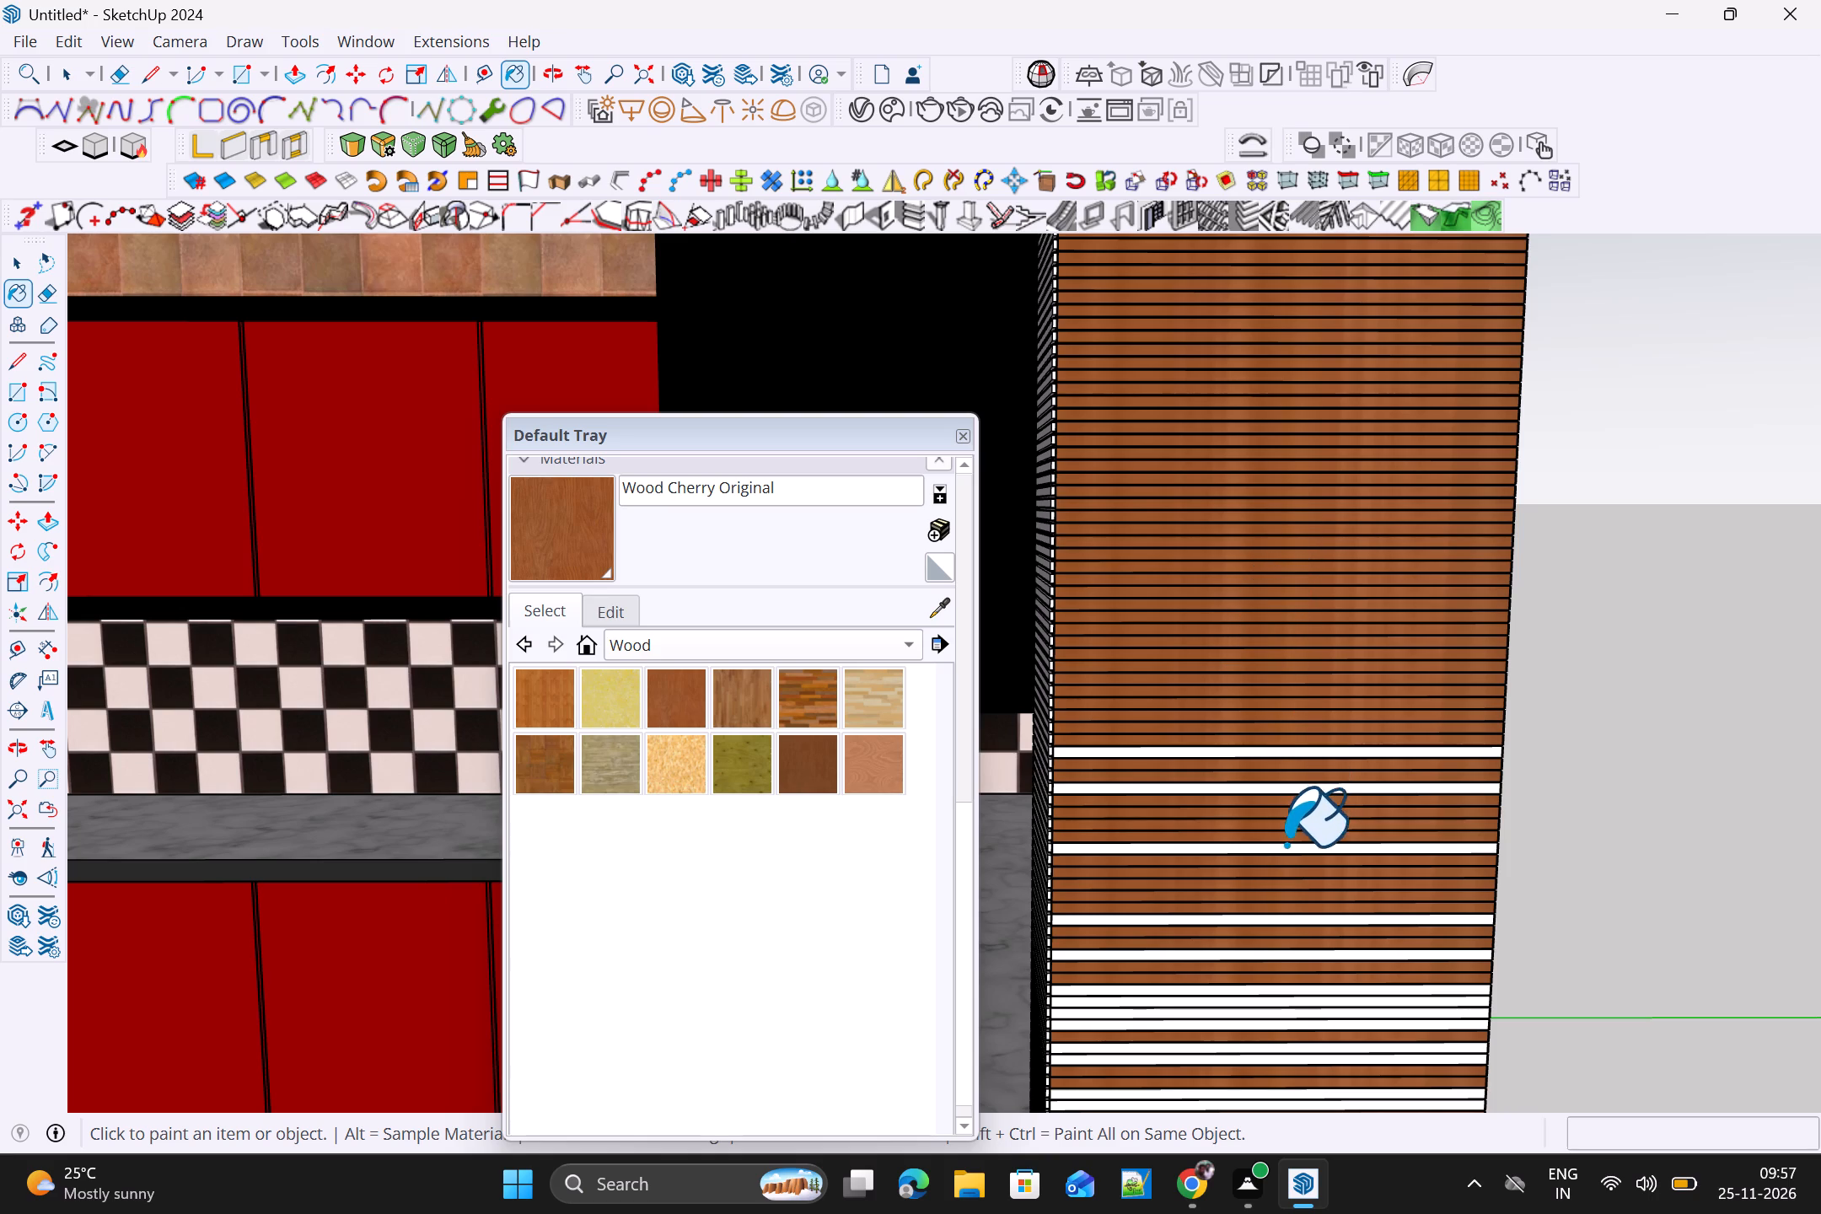
click(1285, 845)
click(1287, 756)
click(1287, 778)
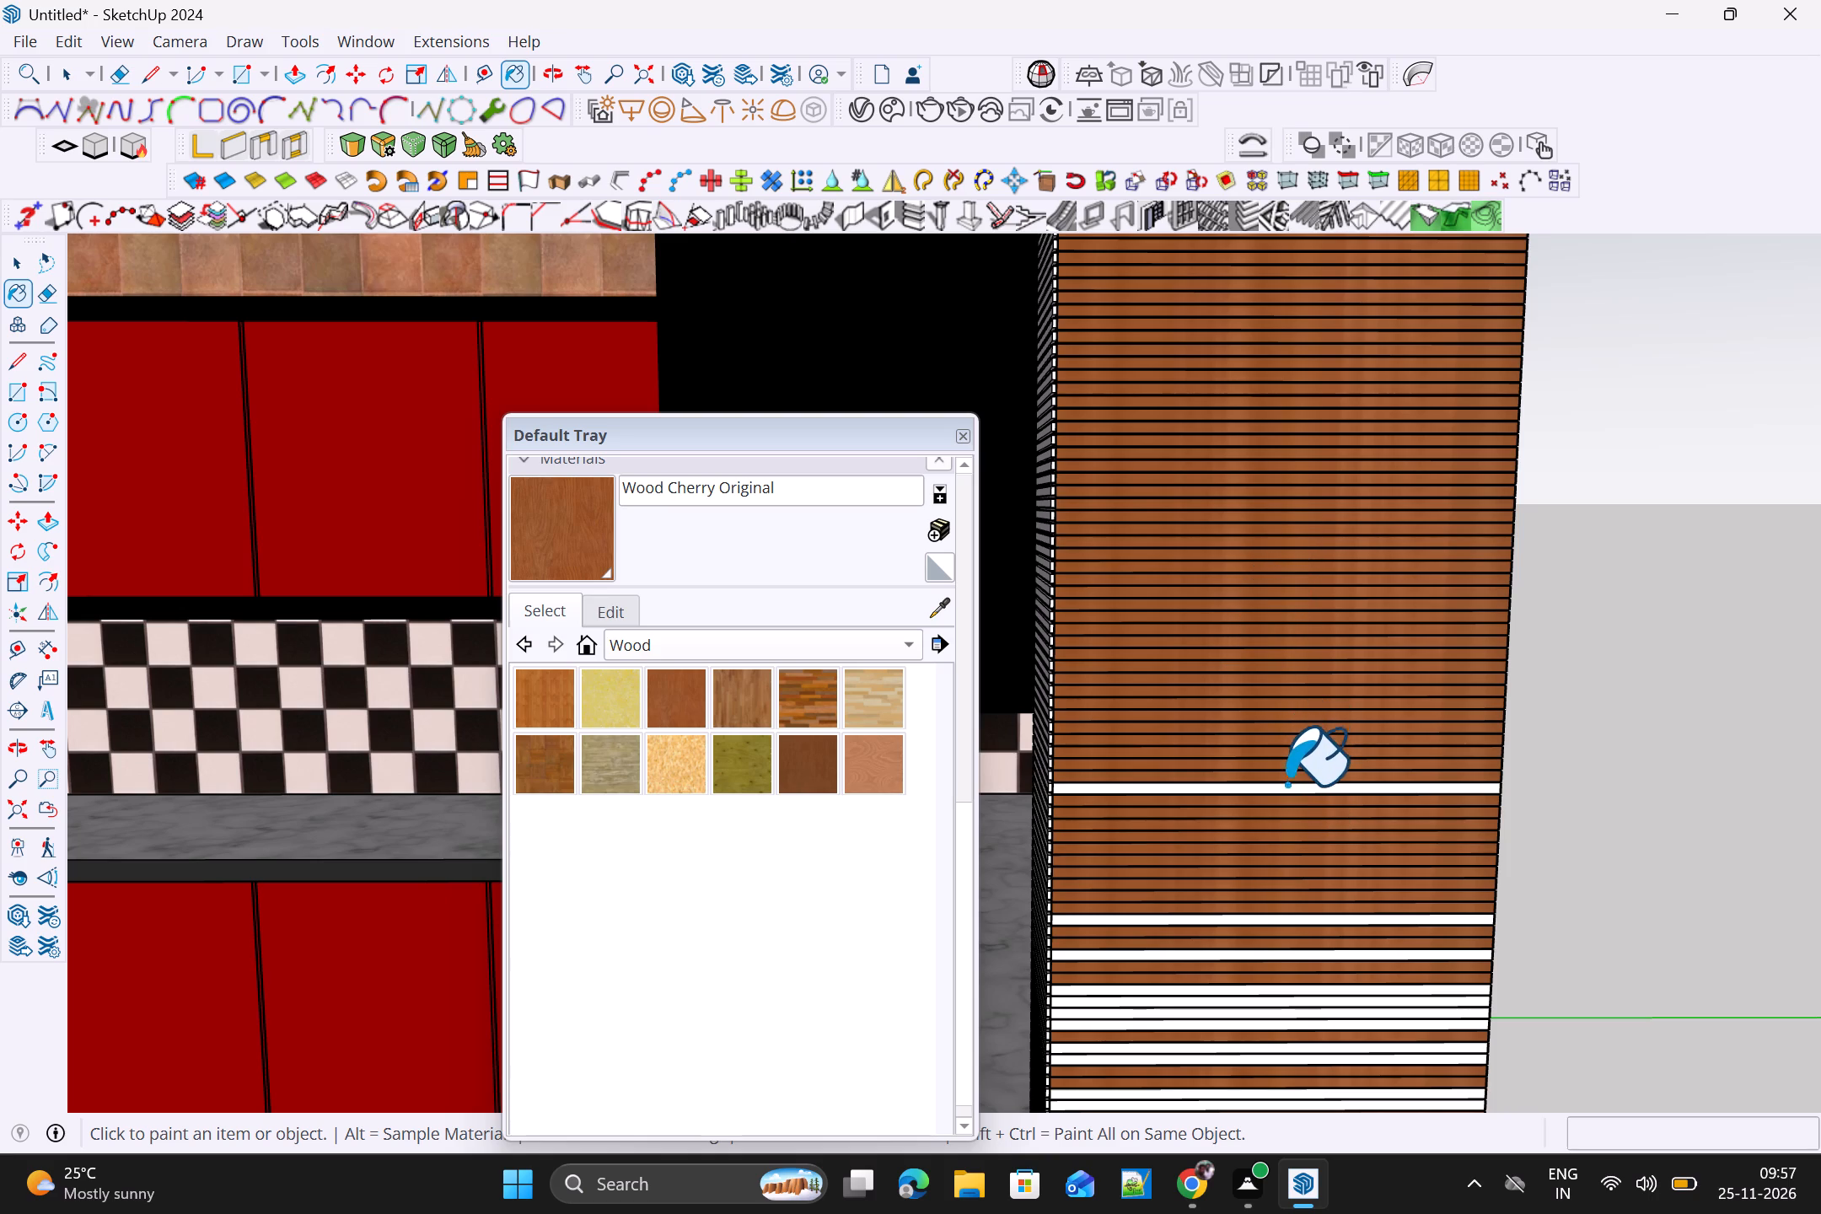
click(1286, 786)
Fill in the next white strips down the end column's middle, just below countertop level, with Wood Cherry Original.
scroll(1292, 829, down, 3)
click(1297, 997)
click(1297, 985)
double_click(1298, 969)
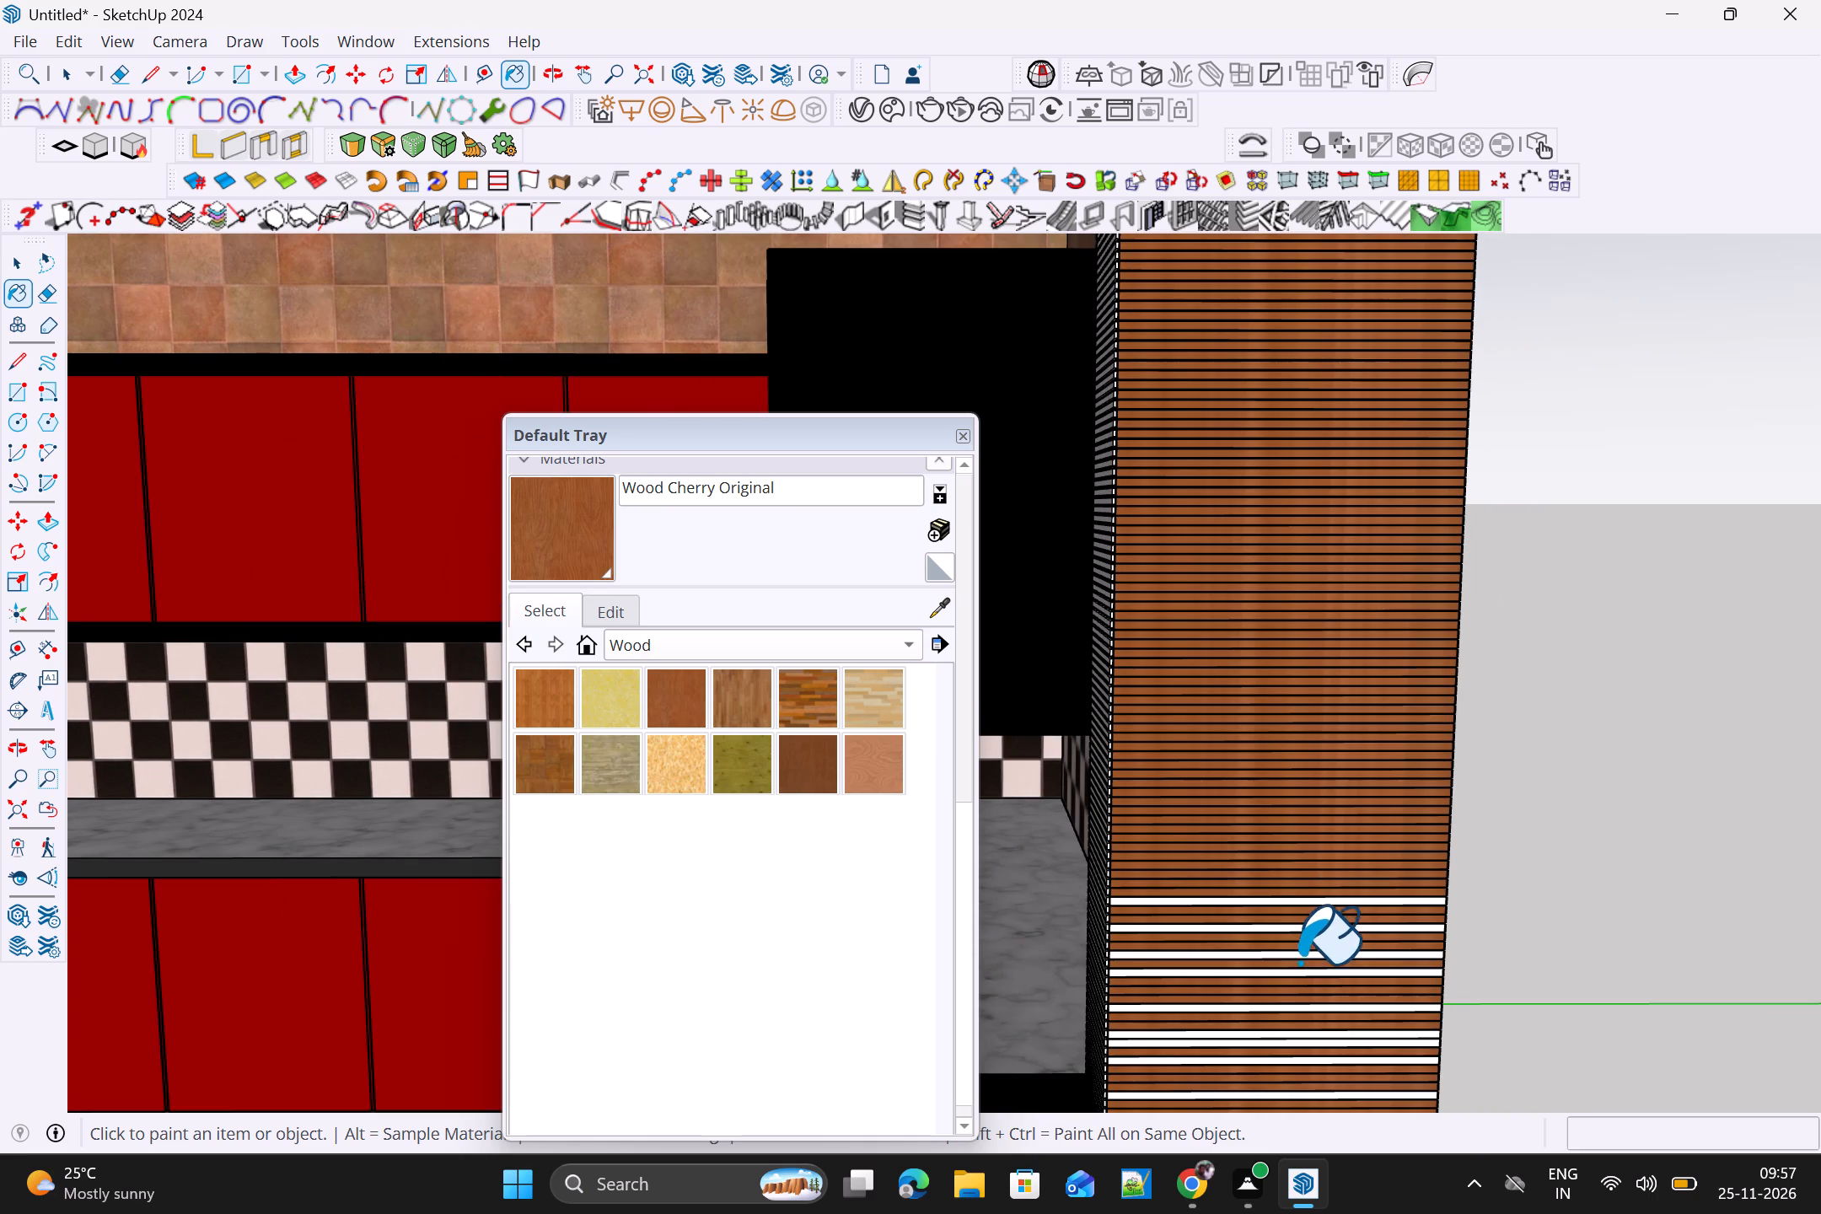
click(1298, 962)
click(1301, 946)
click(1300, 899)
click(1292, 926)
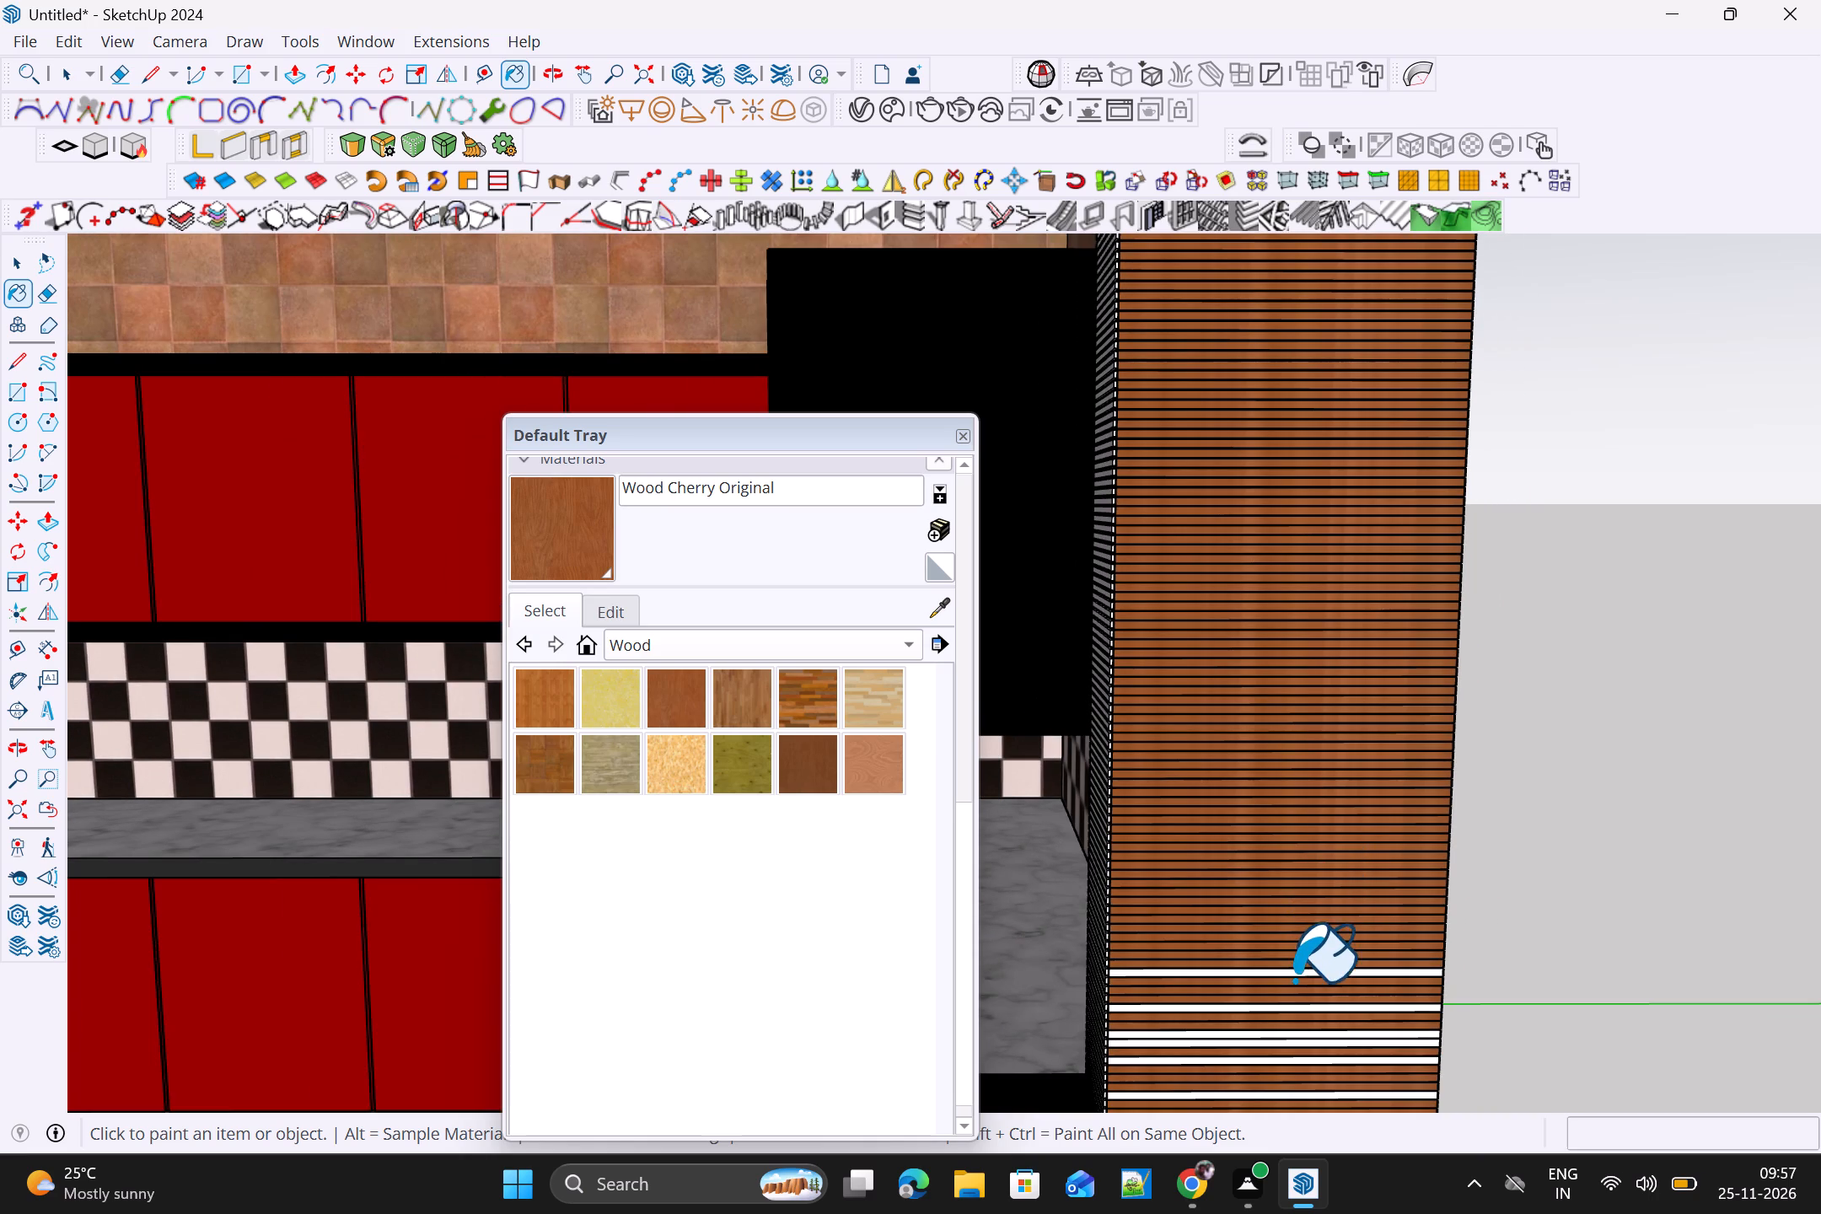
click(1280, 1003)
click(1293, 964)
click(1284, 975)
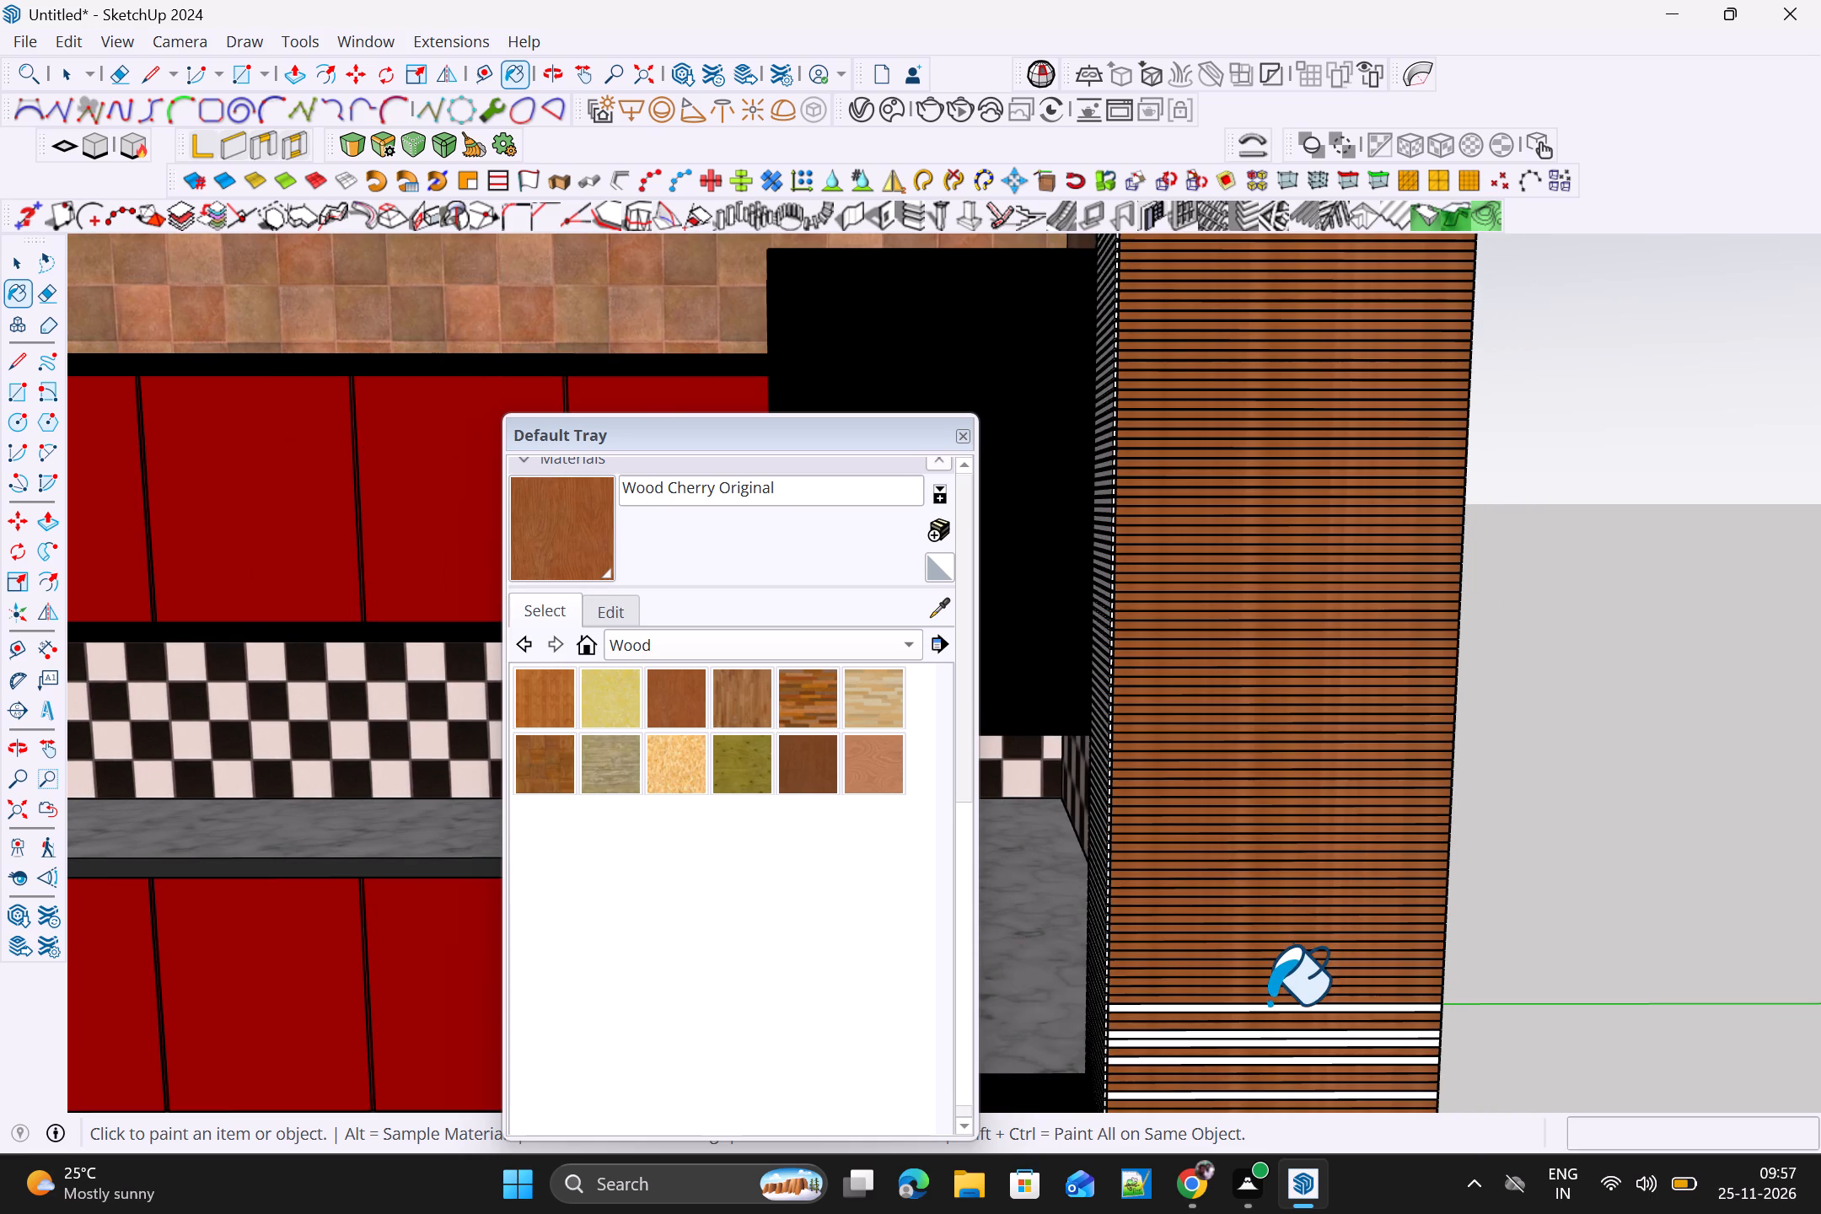
click(1268, 1003)
click(1265, 1011)
Bring the end column's lower half into view and paint its three uppermost remaining white strips with Wood Cherry Original.
scroll(1257, 1032, down, 4)
shift+middle_drag(1270, 1043, 1275, 905)
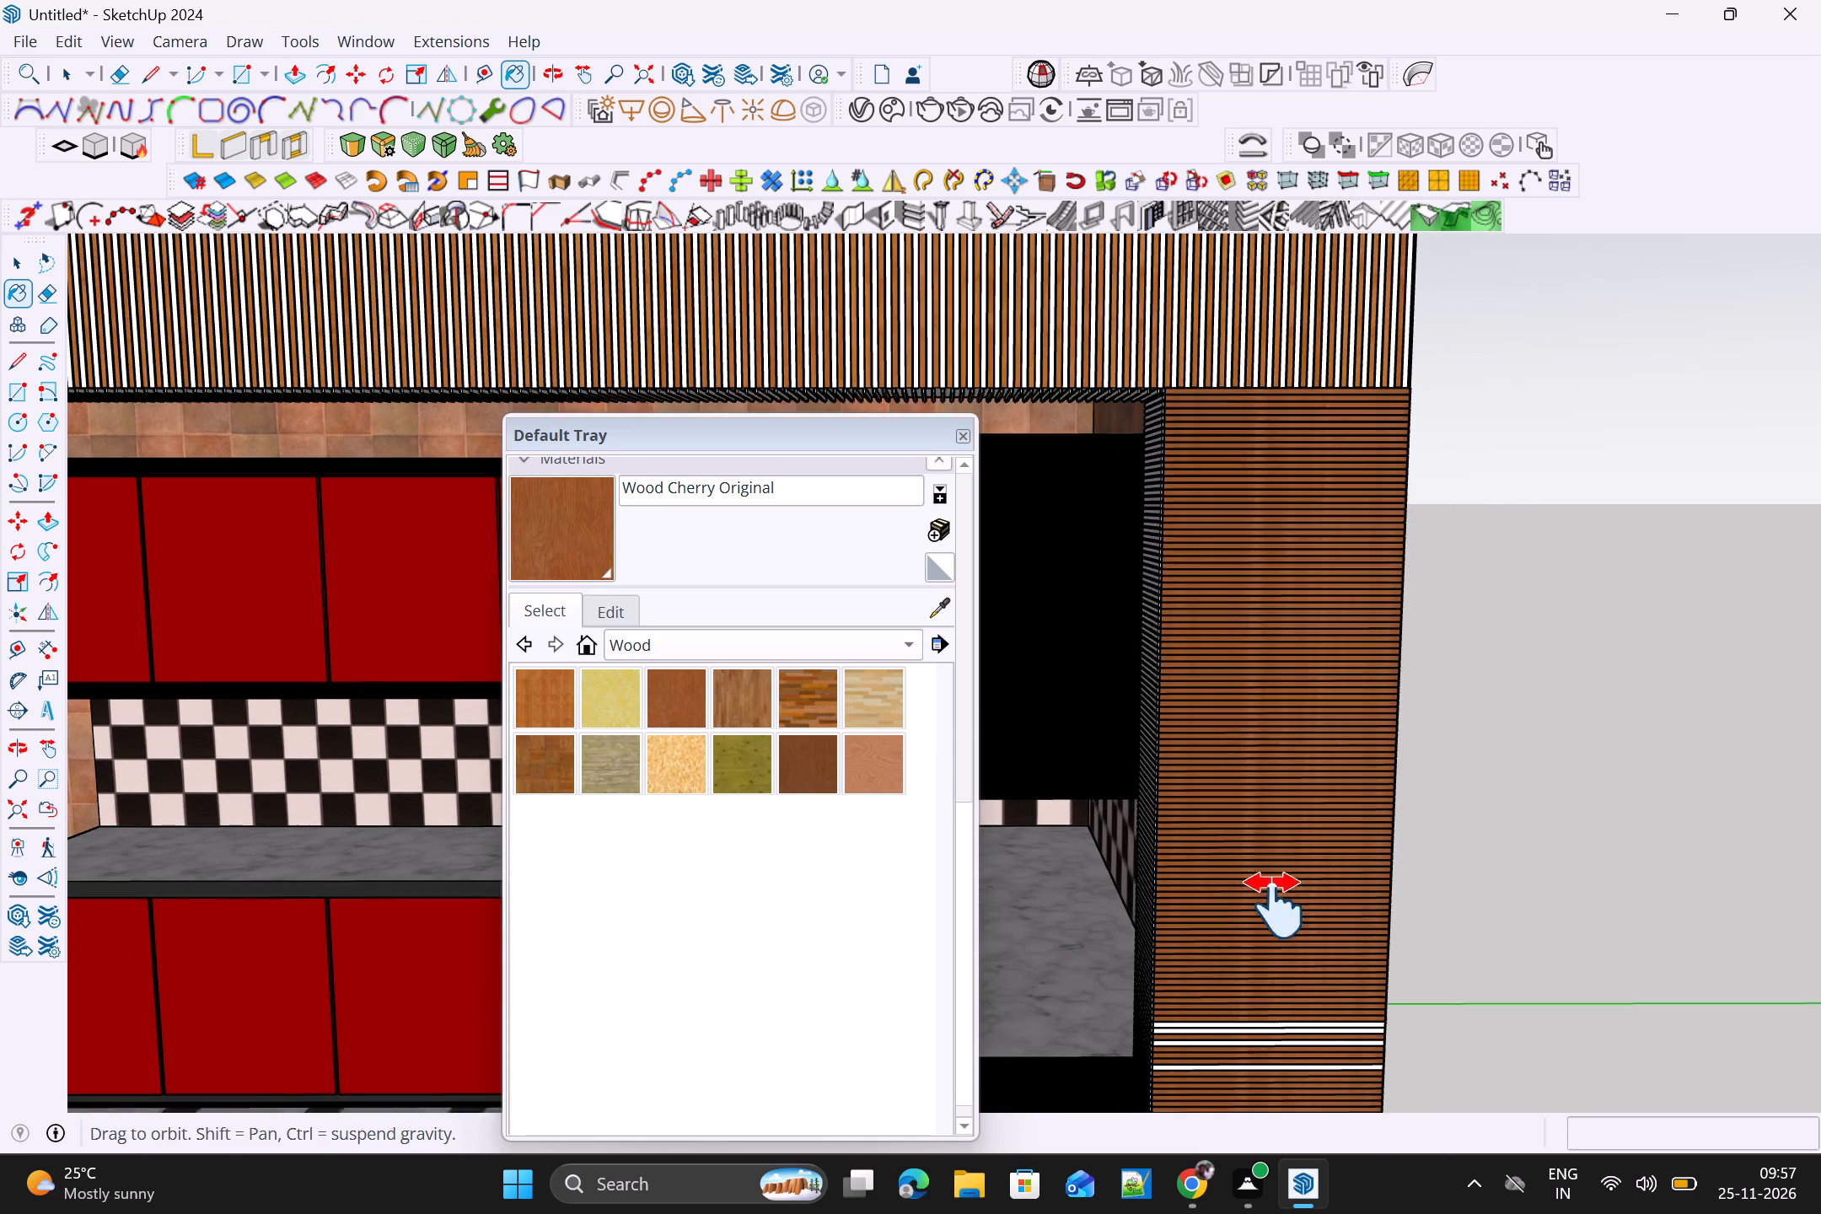
shift+middle_drag(1275, 905, 1280, 529)
scroll(1287, 584, up, 4)
click(1280, 501)
click(1276, 486)
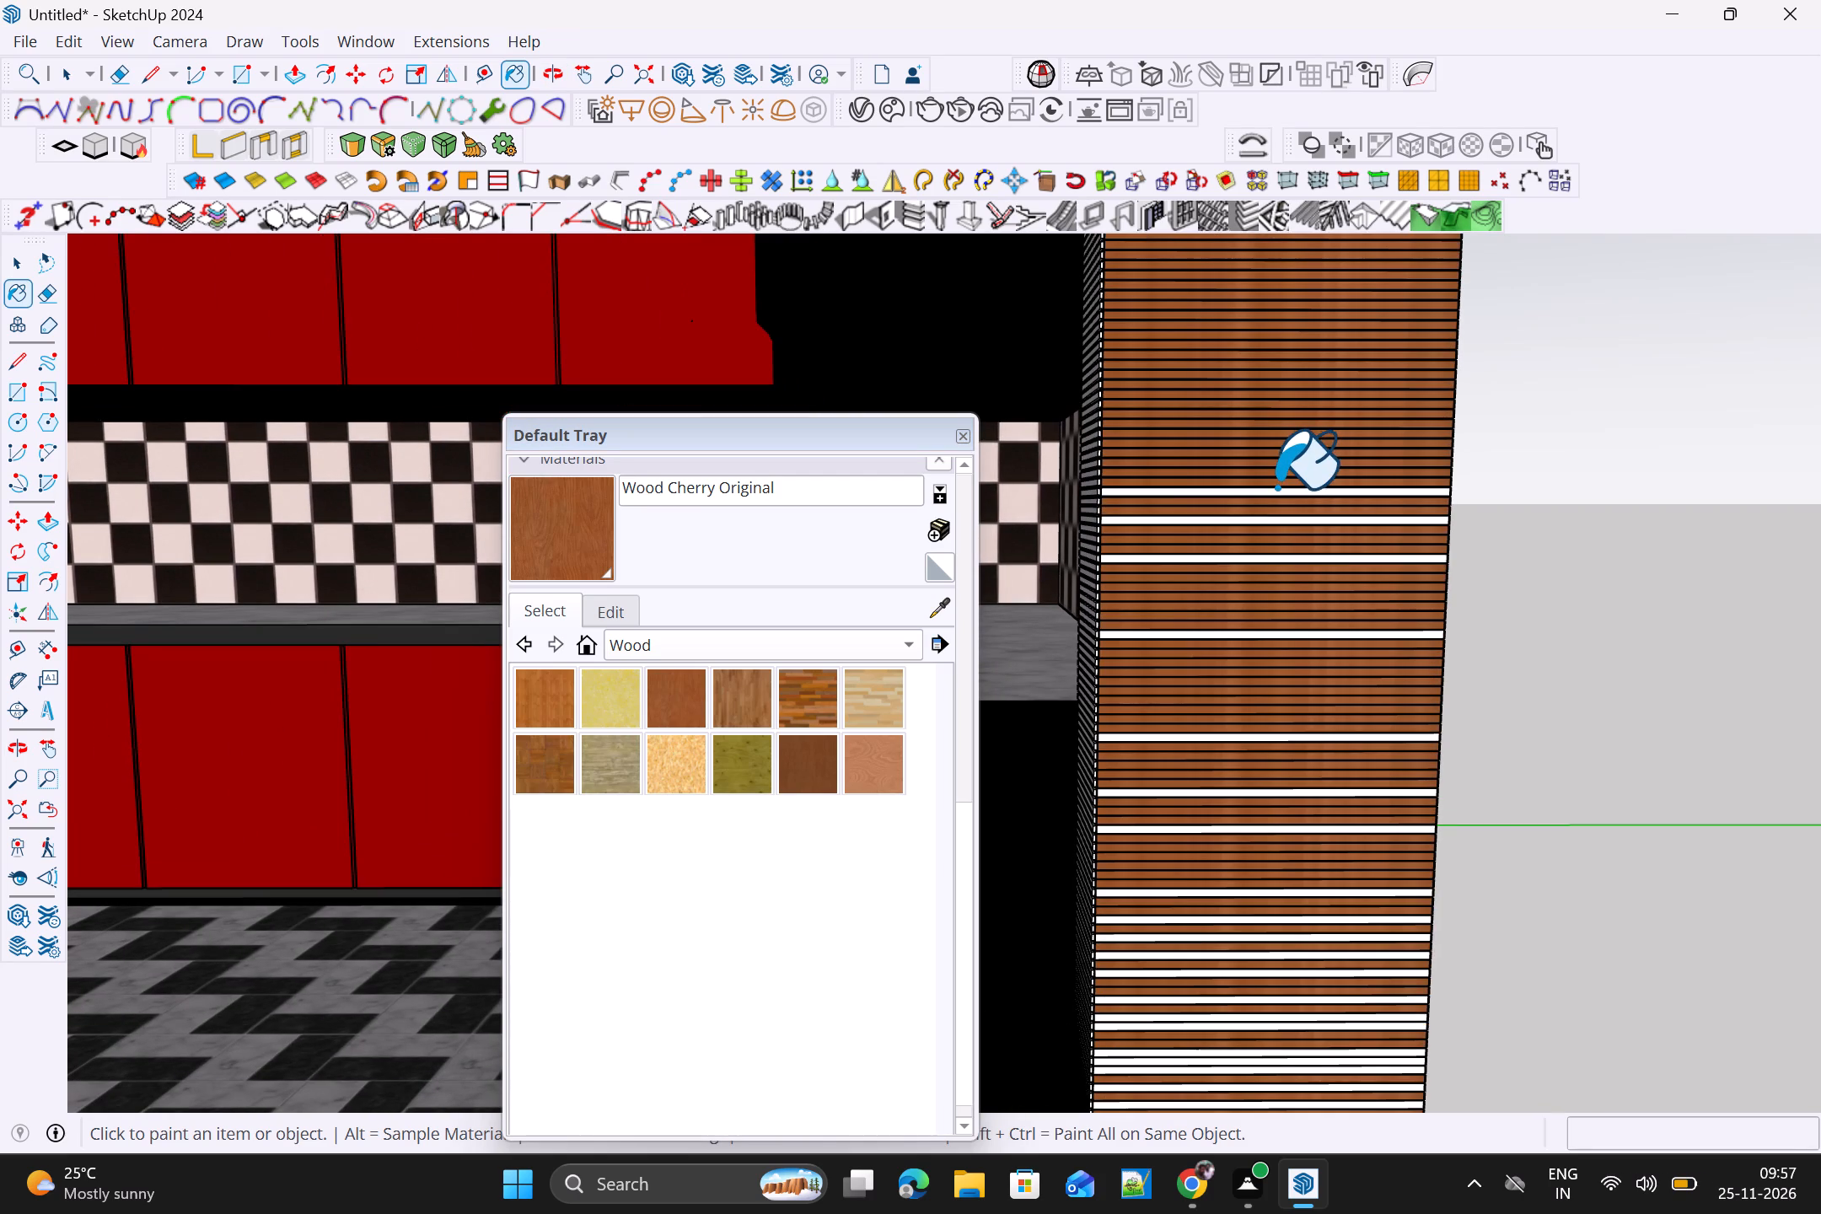
click(1276, 486)
click(1274, 490)
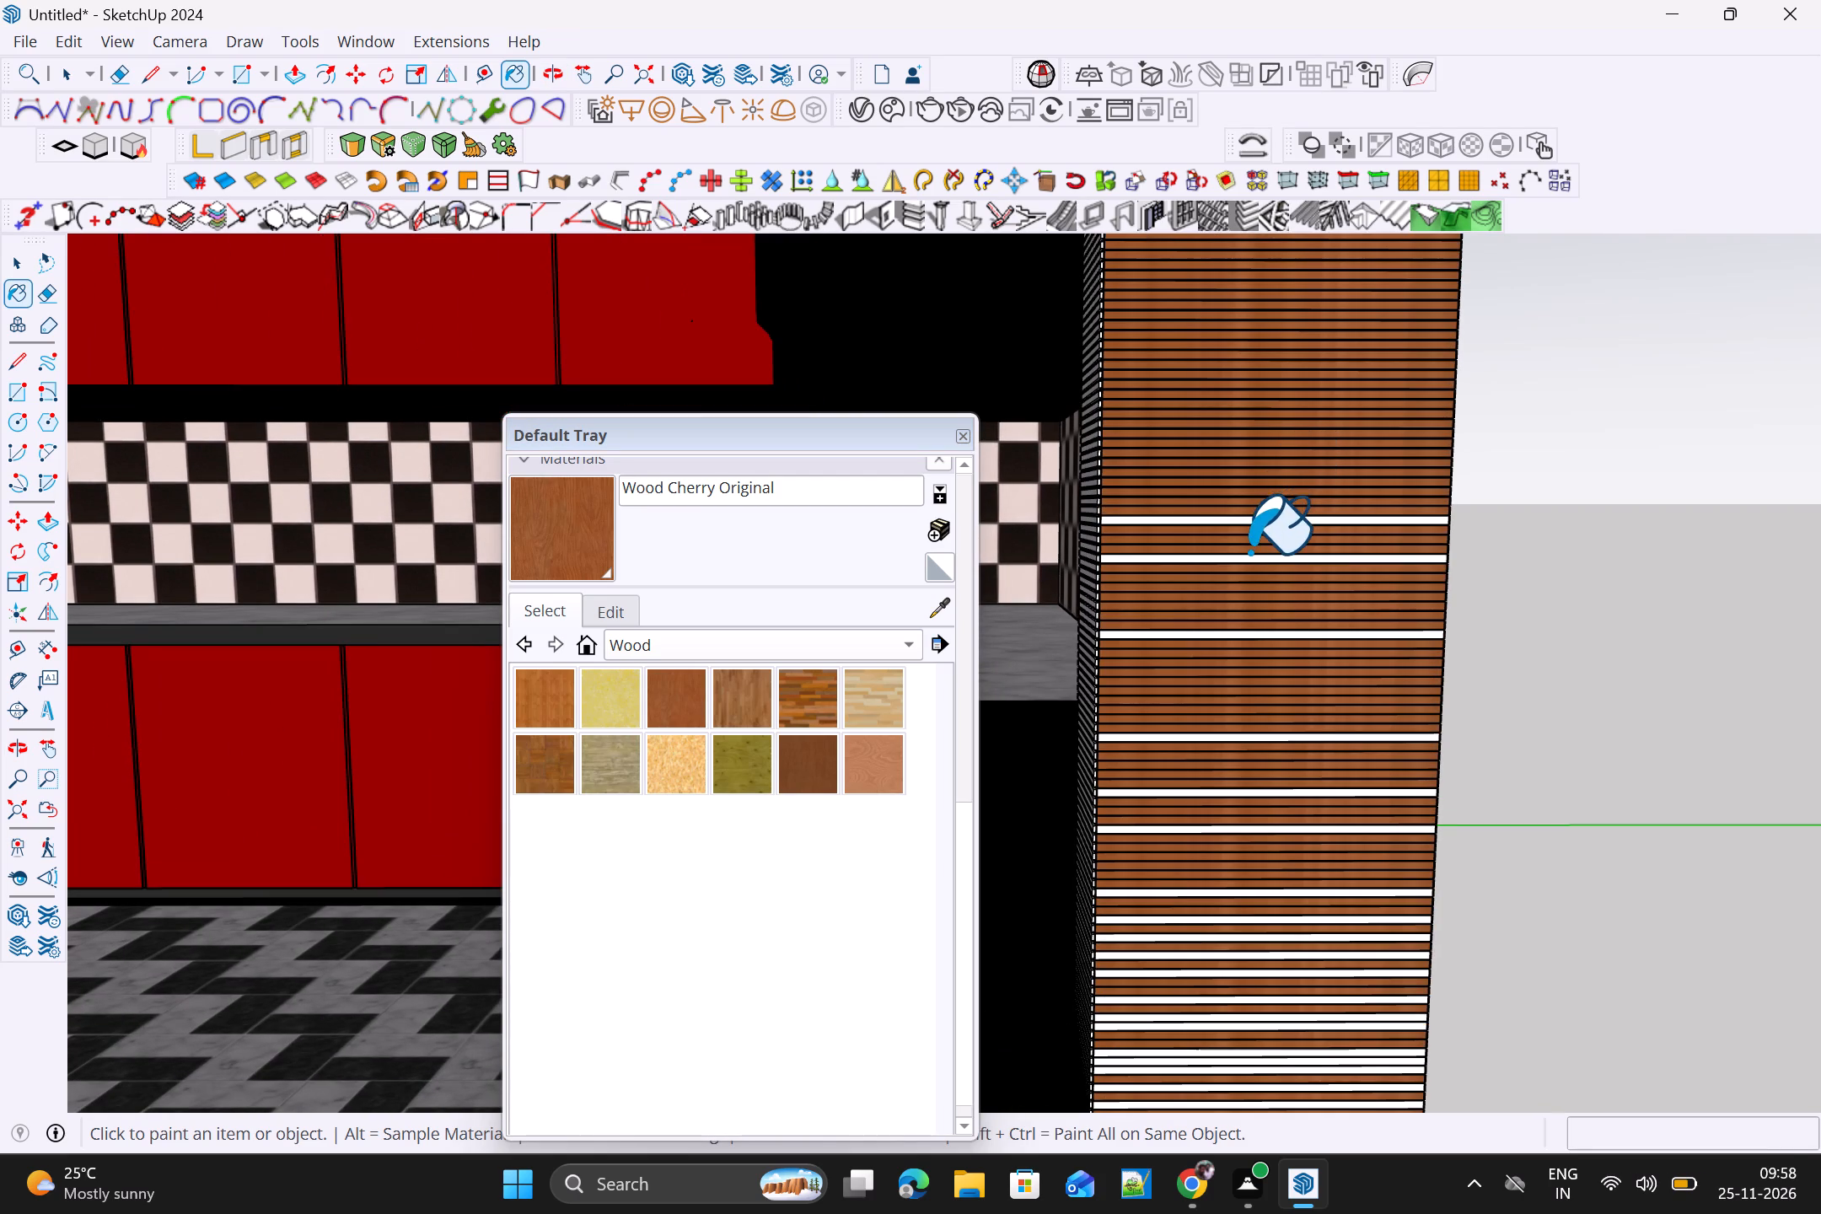
click(1249, 553)
click(1257, 518)
click(1247, 563)
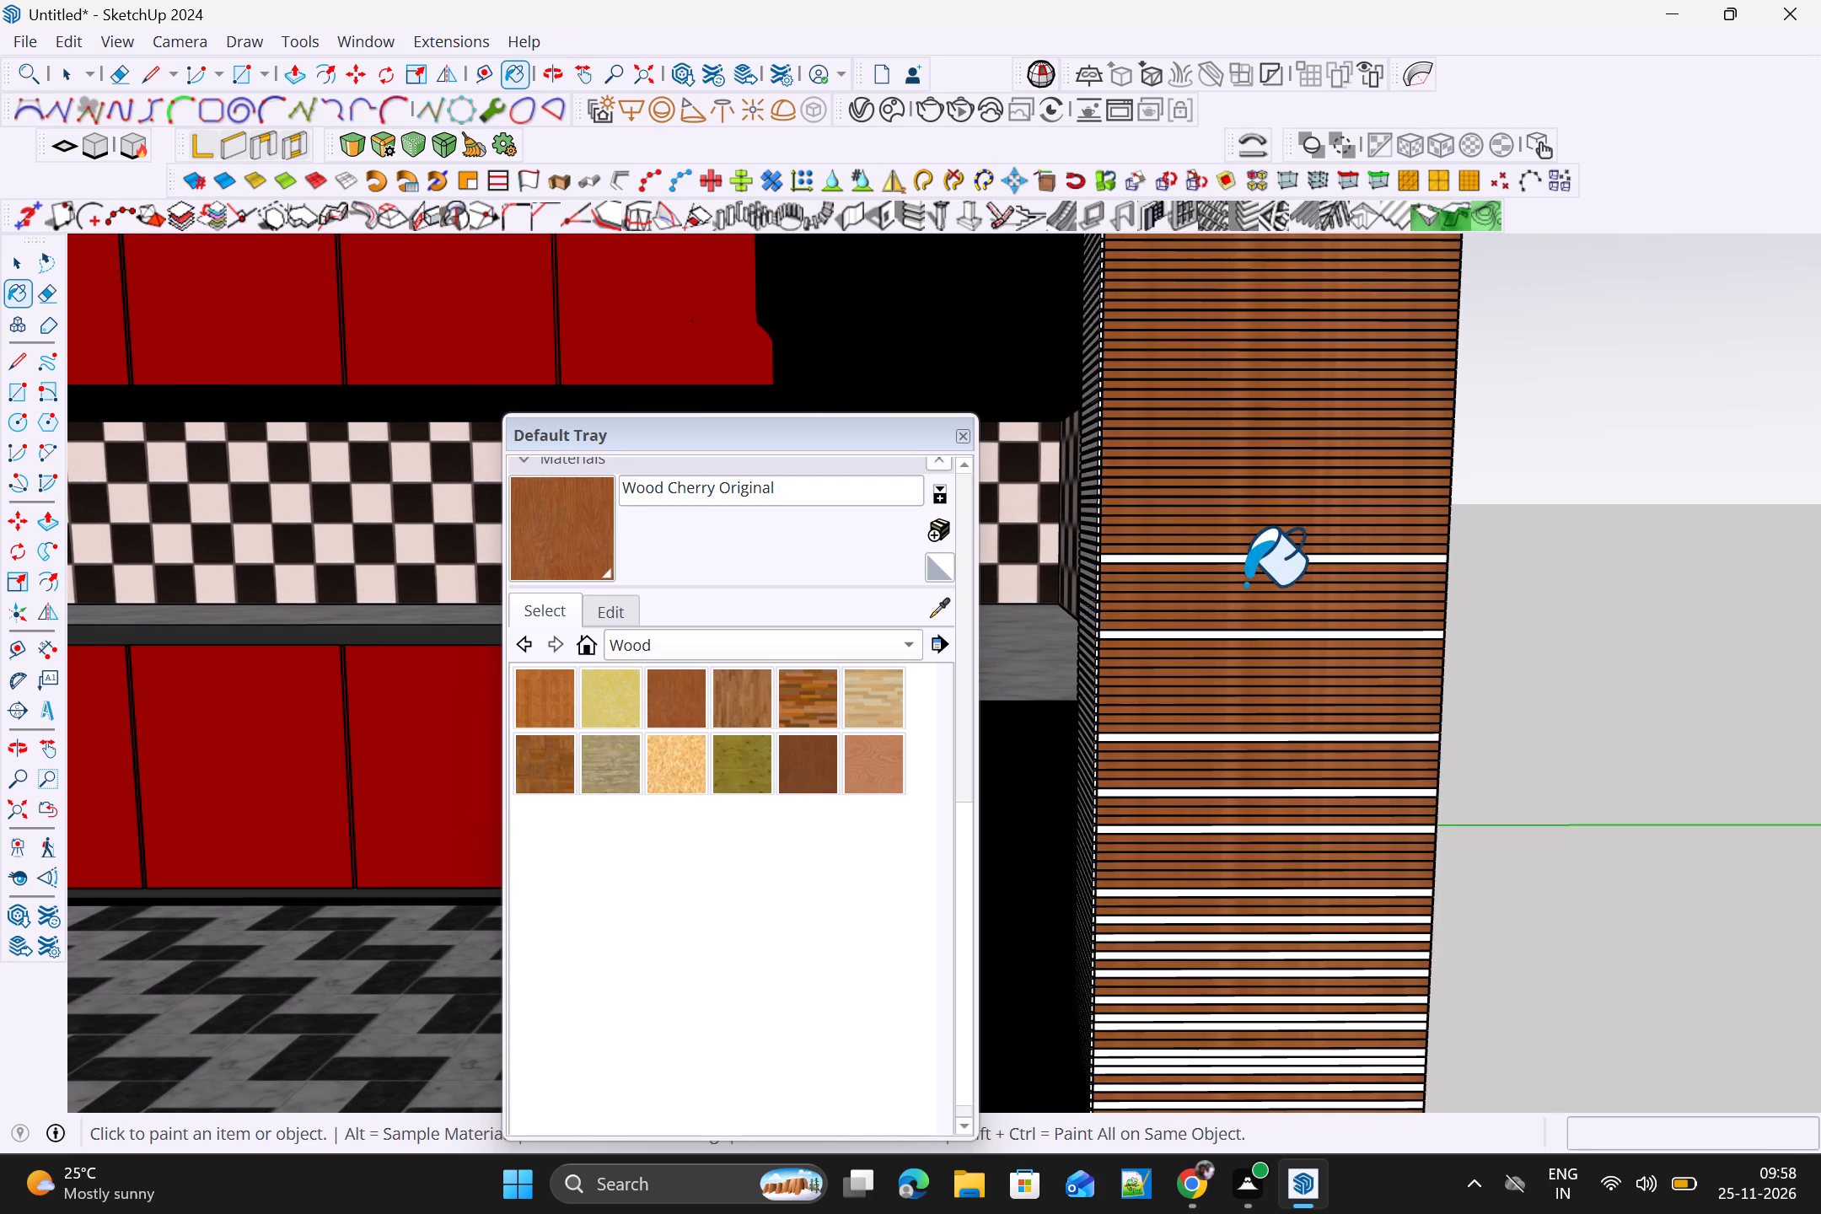
click(1249, 562)
Paint the five widely spaced white strips farther down, above the dense white bands near the column's base, with Wood Cherry Original.
click(1232, 638)
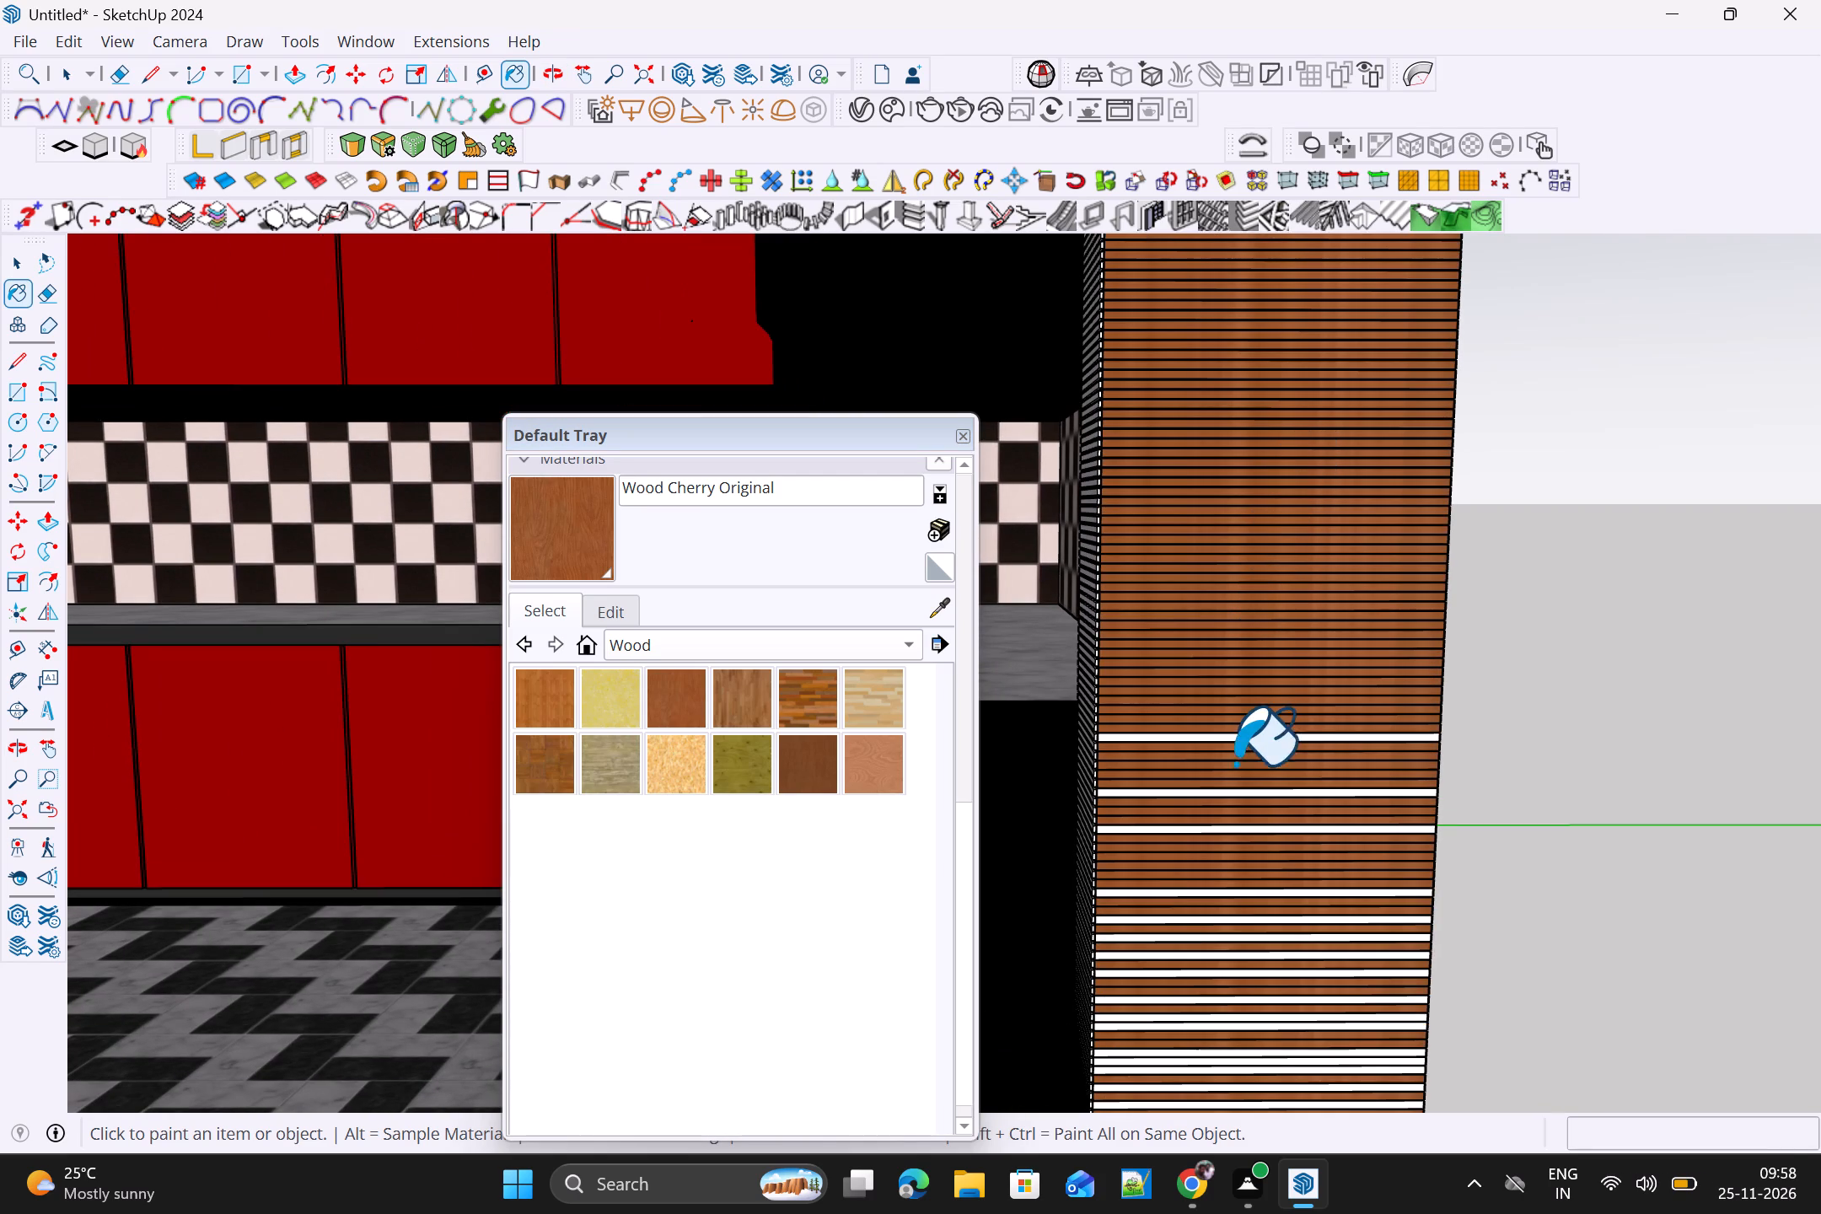
click(1238, 740)
click(1227, 792)
click(1221, 826)
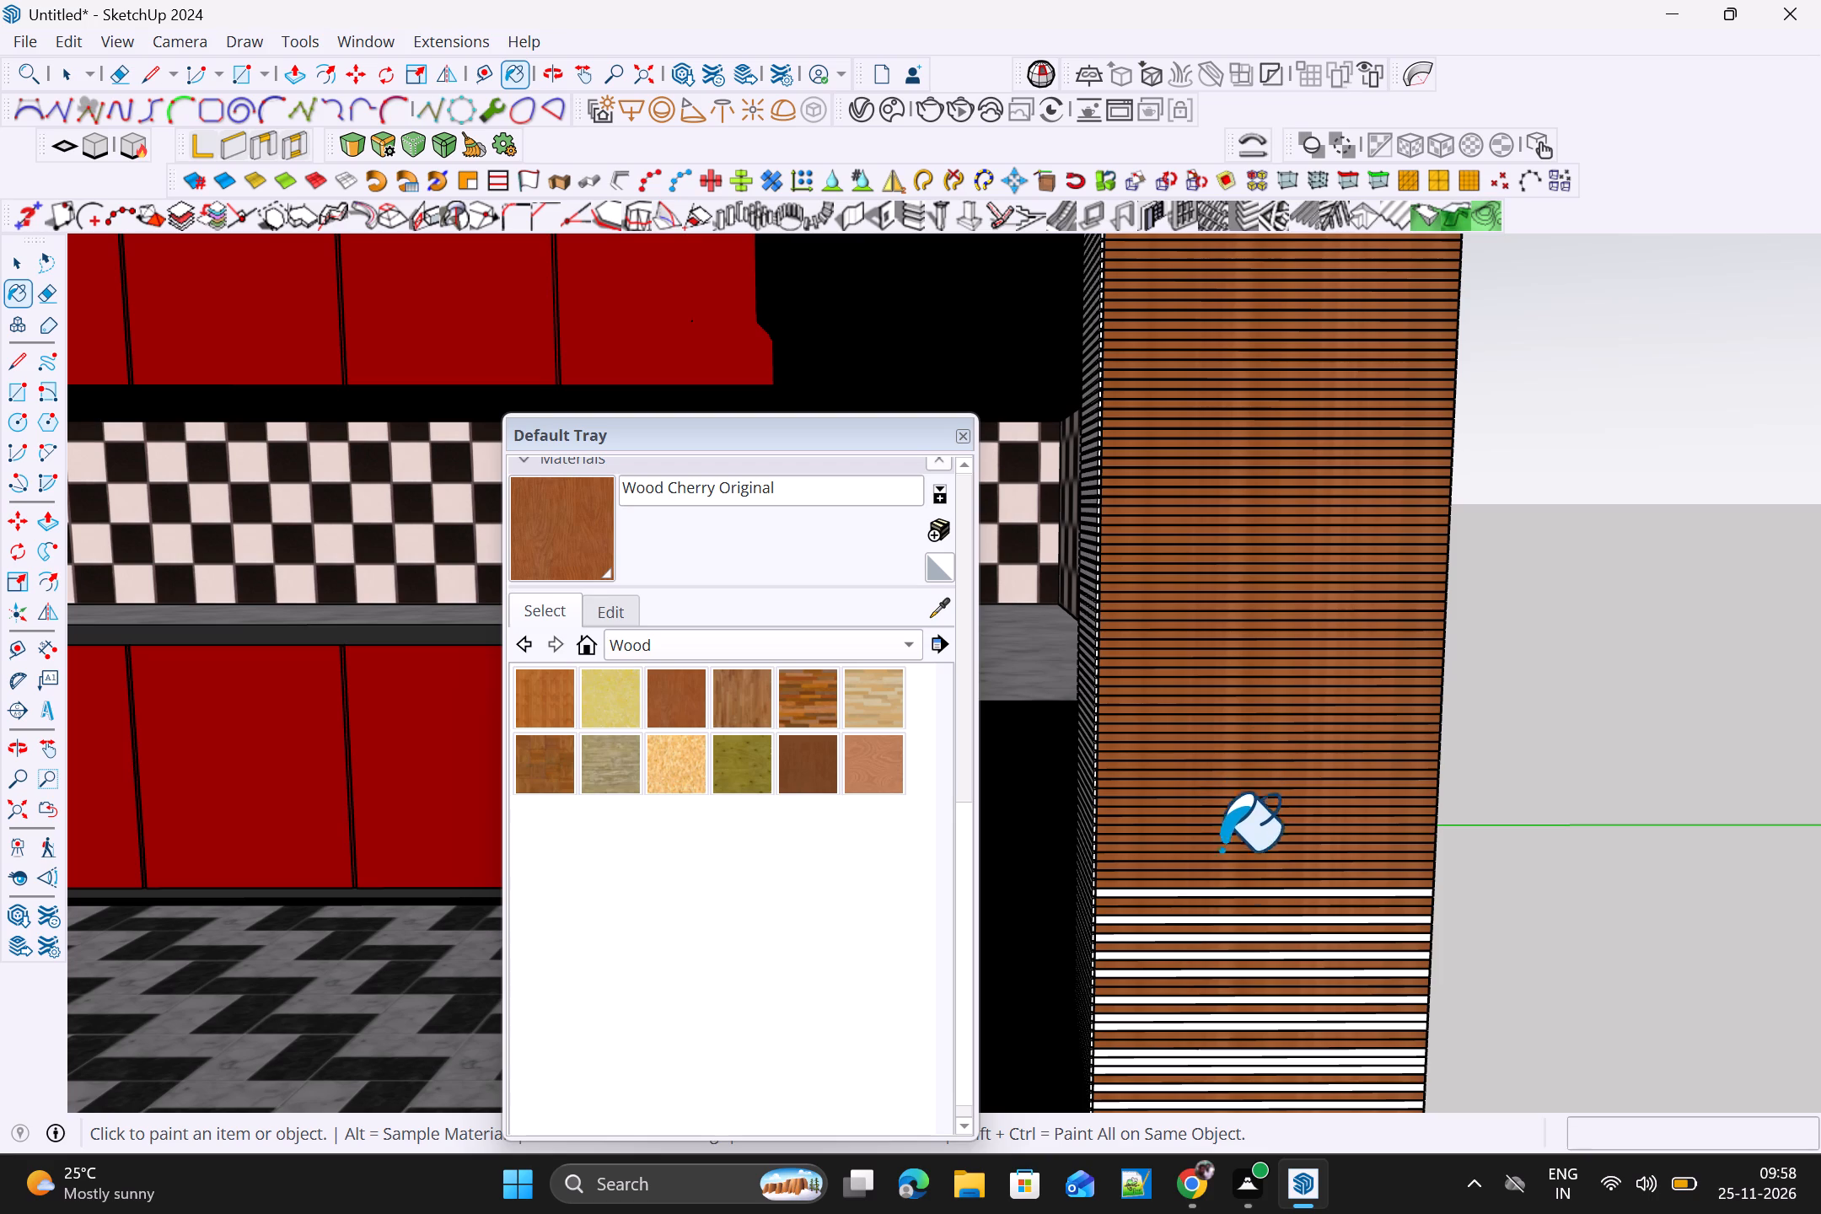
click(1217, 893)
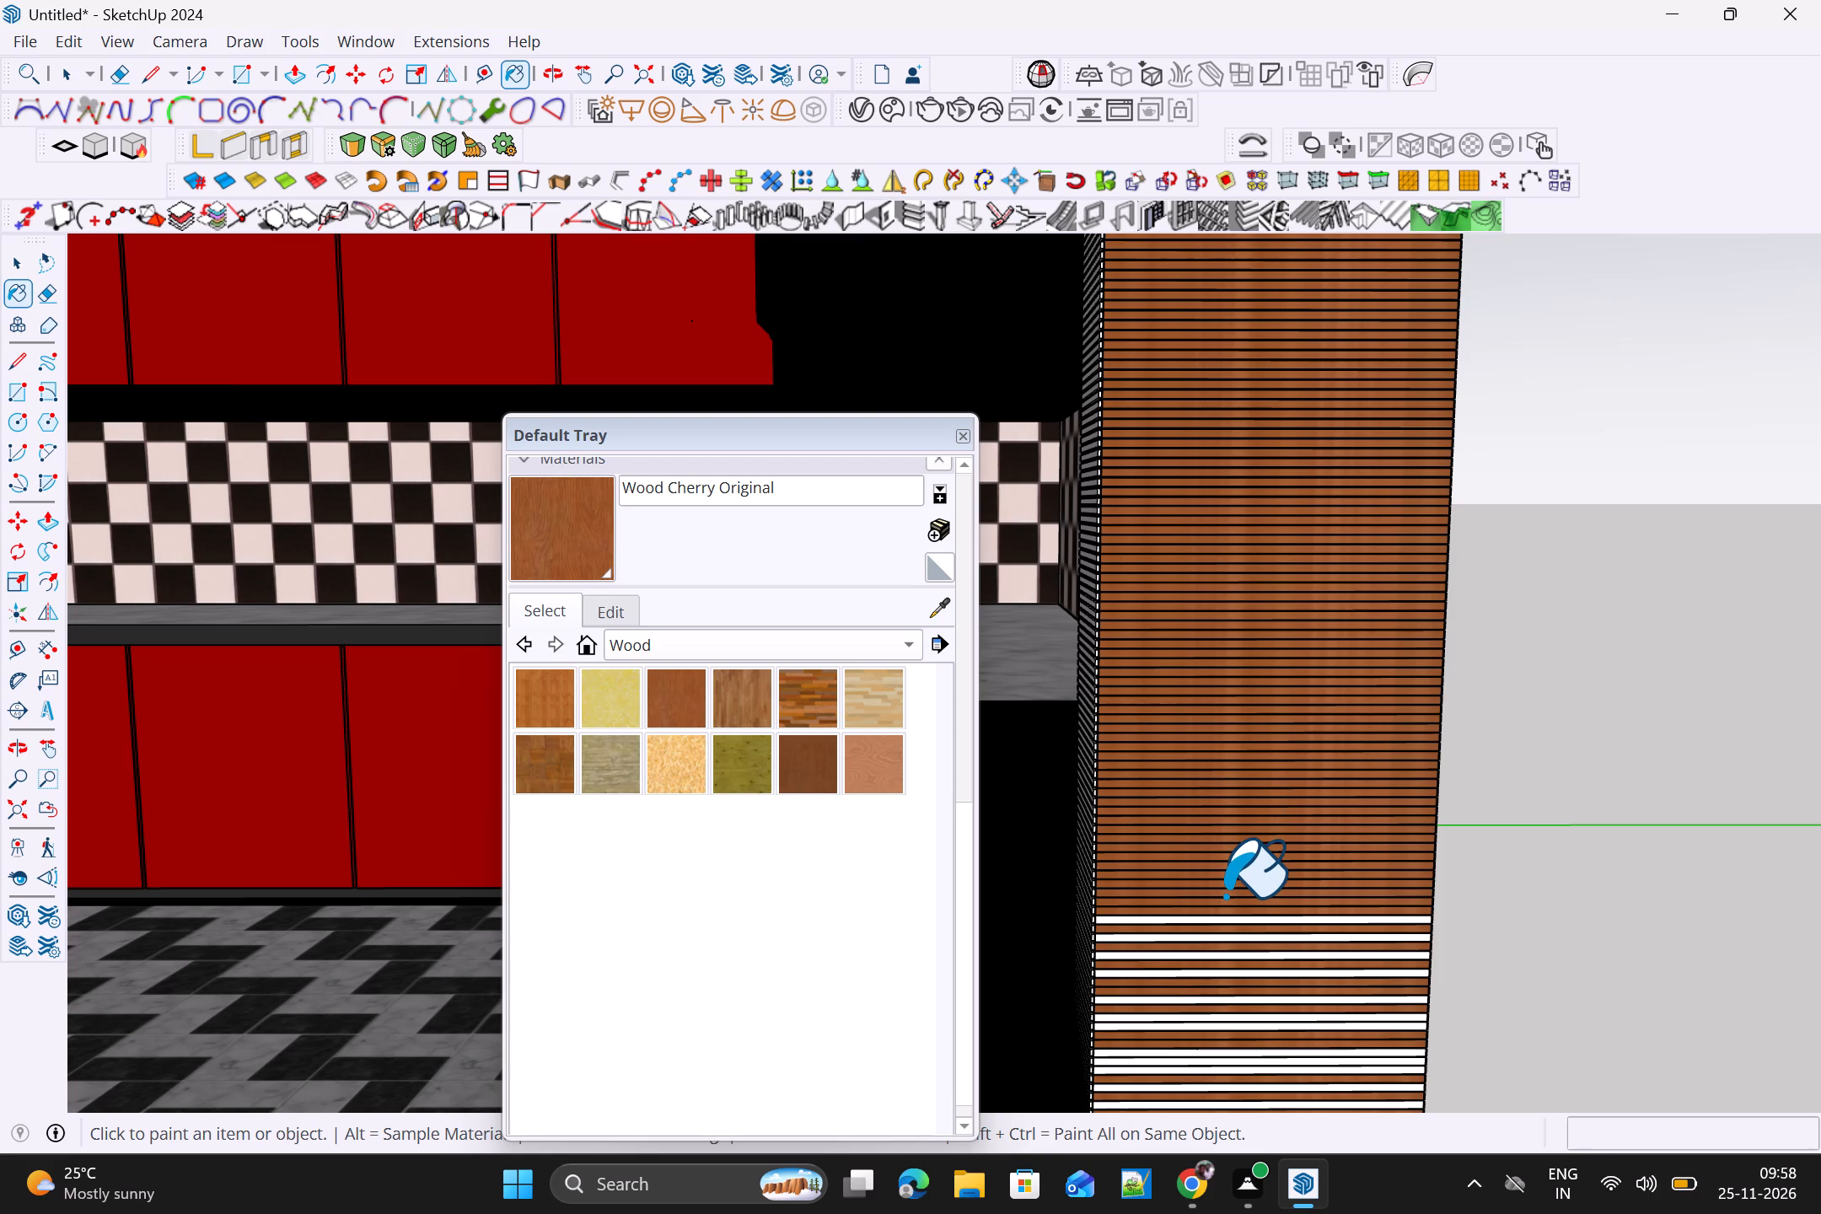
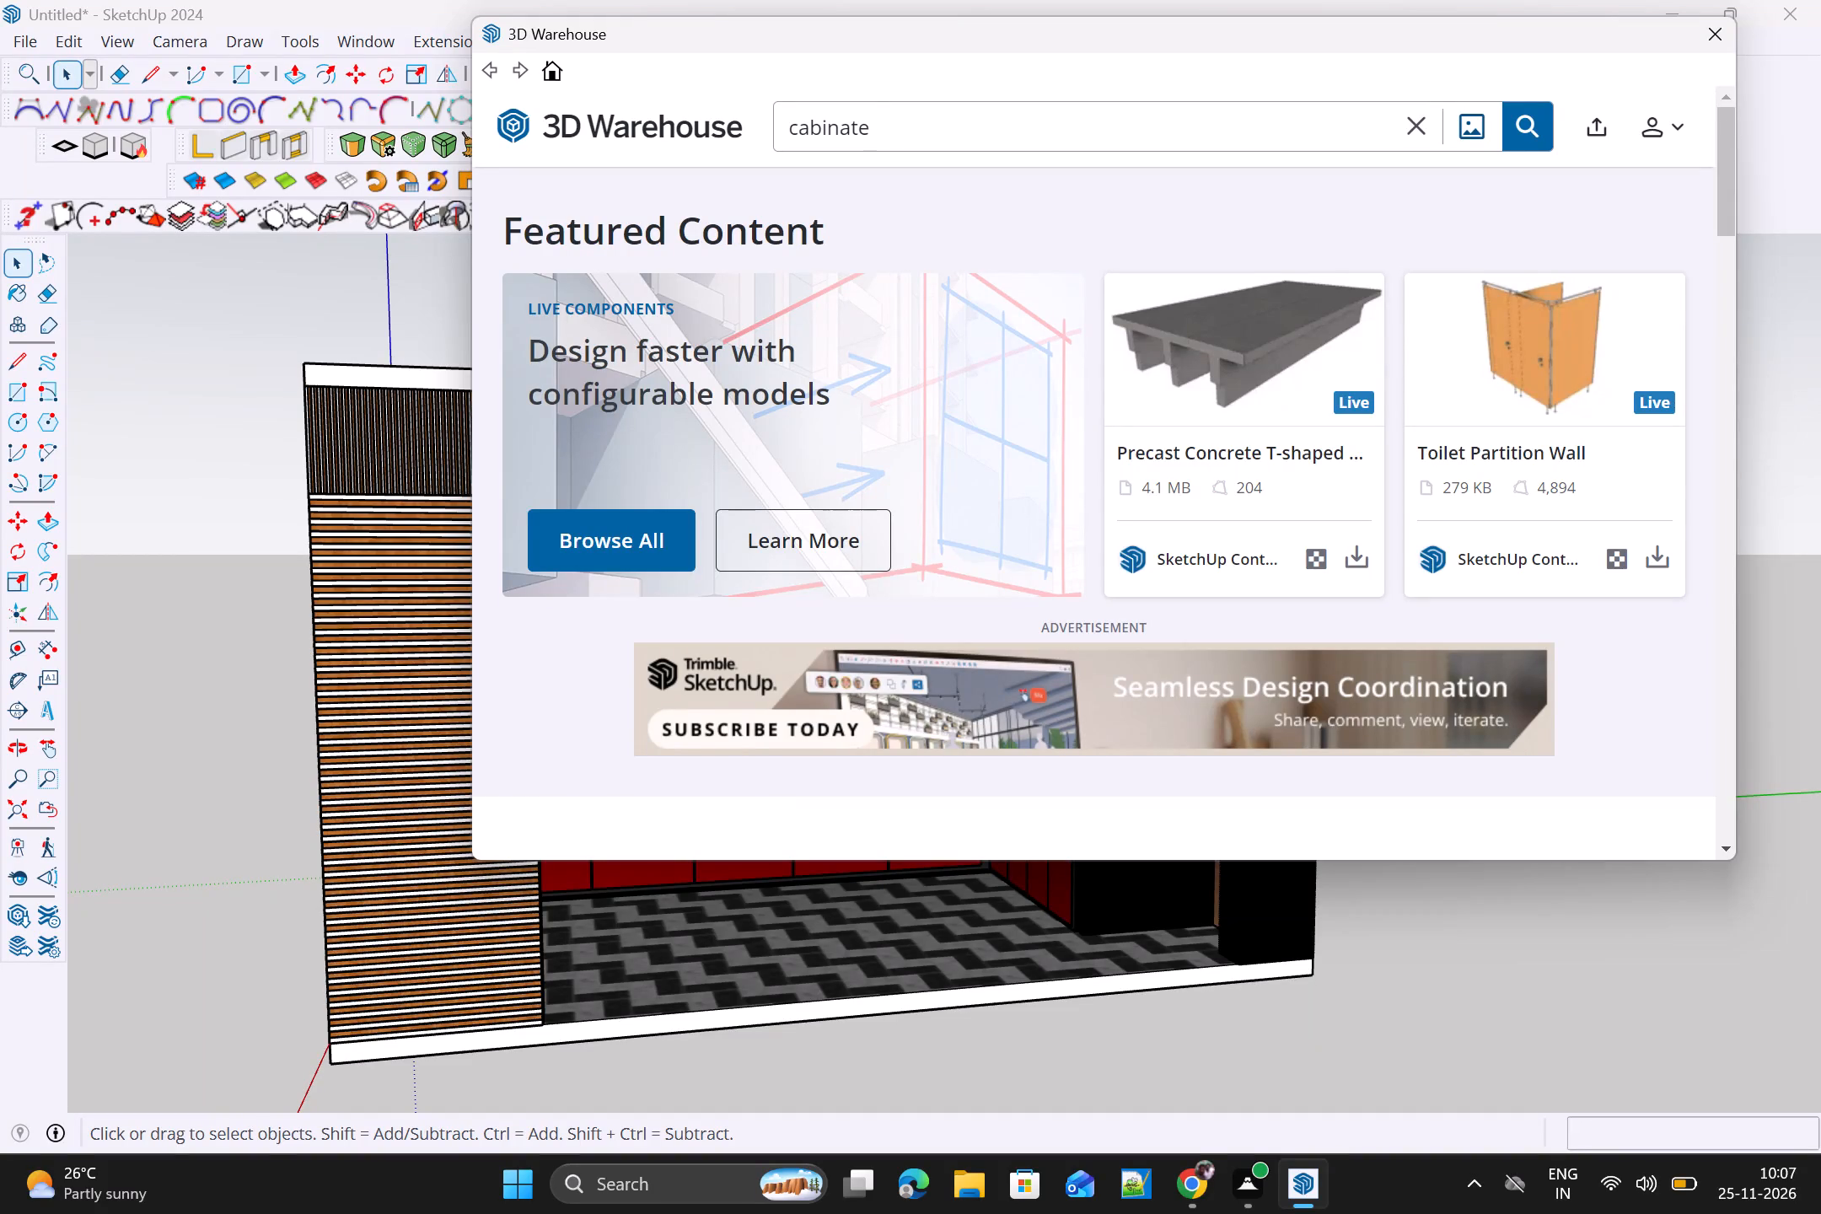
Search the 3D Warehouse for "cabinate locks" and look through the resulting models for a suitable lock.
text(locl)
key(BackSpace)
text(ks)
key(Return)
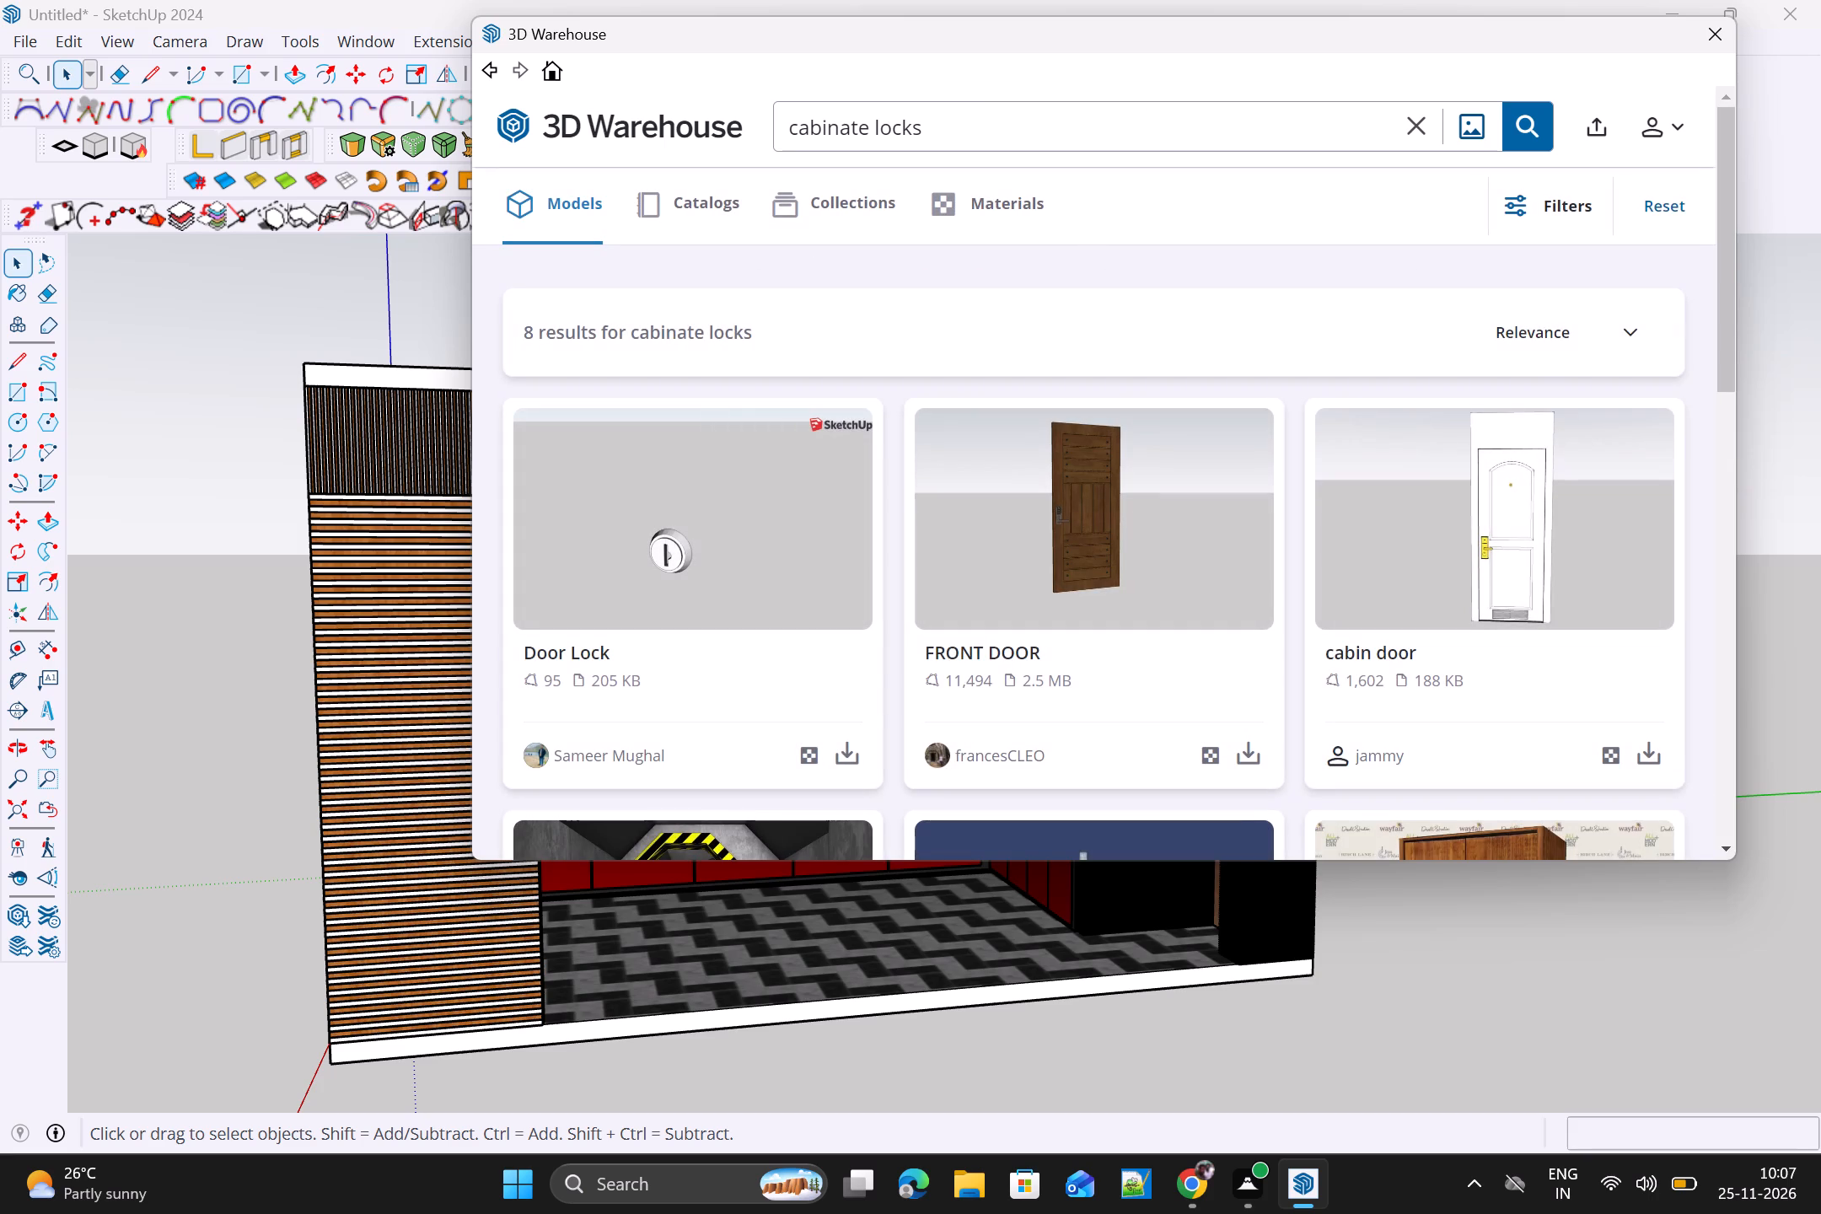
scroll(1399, 691, down, 1)
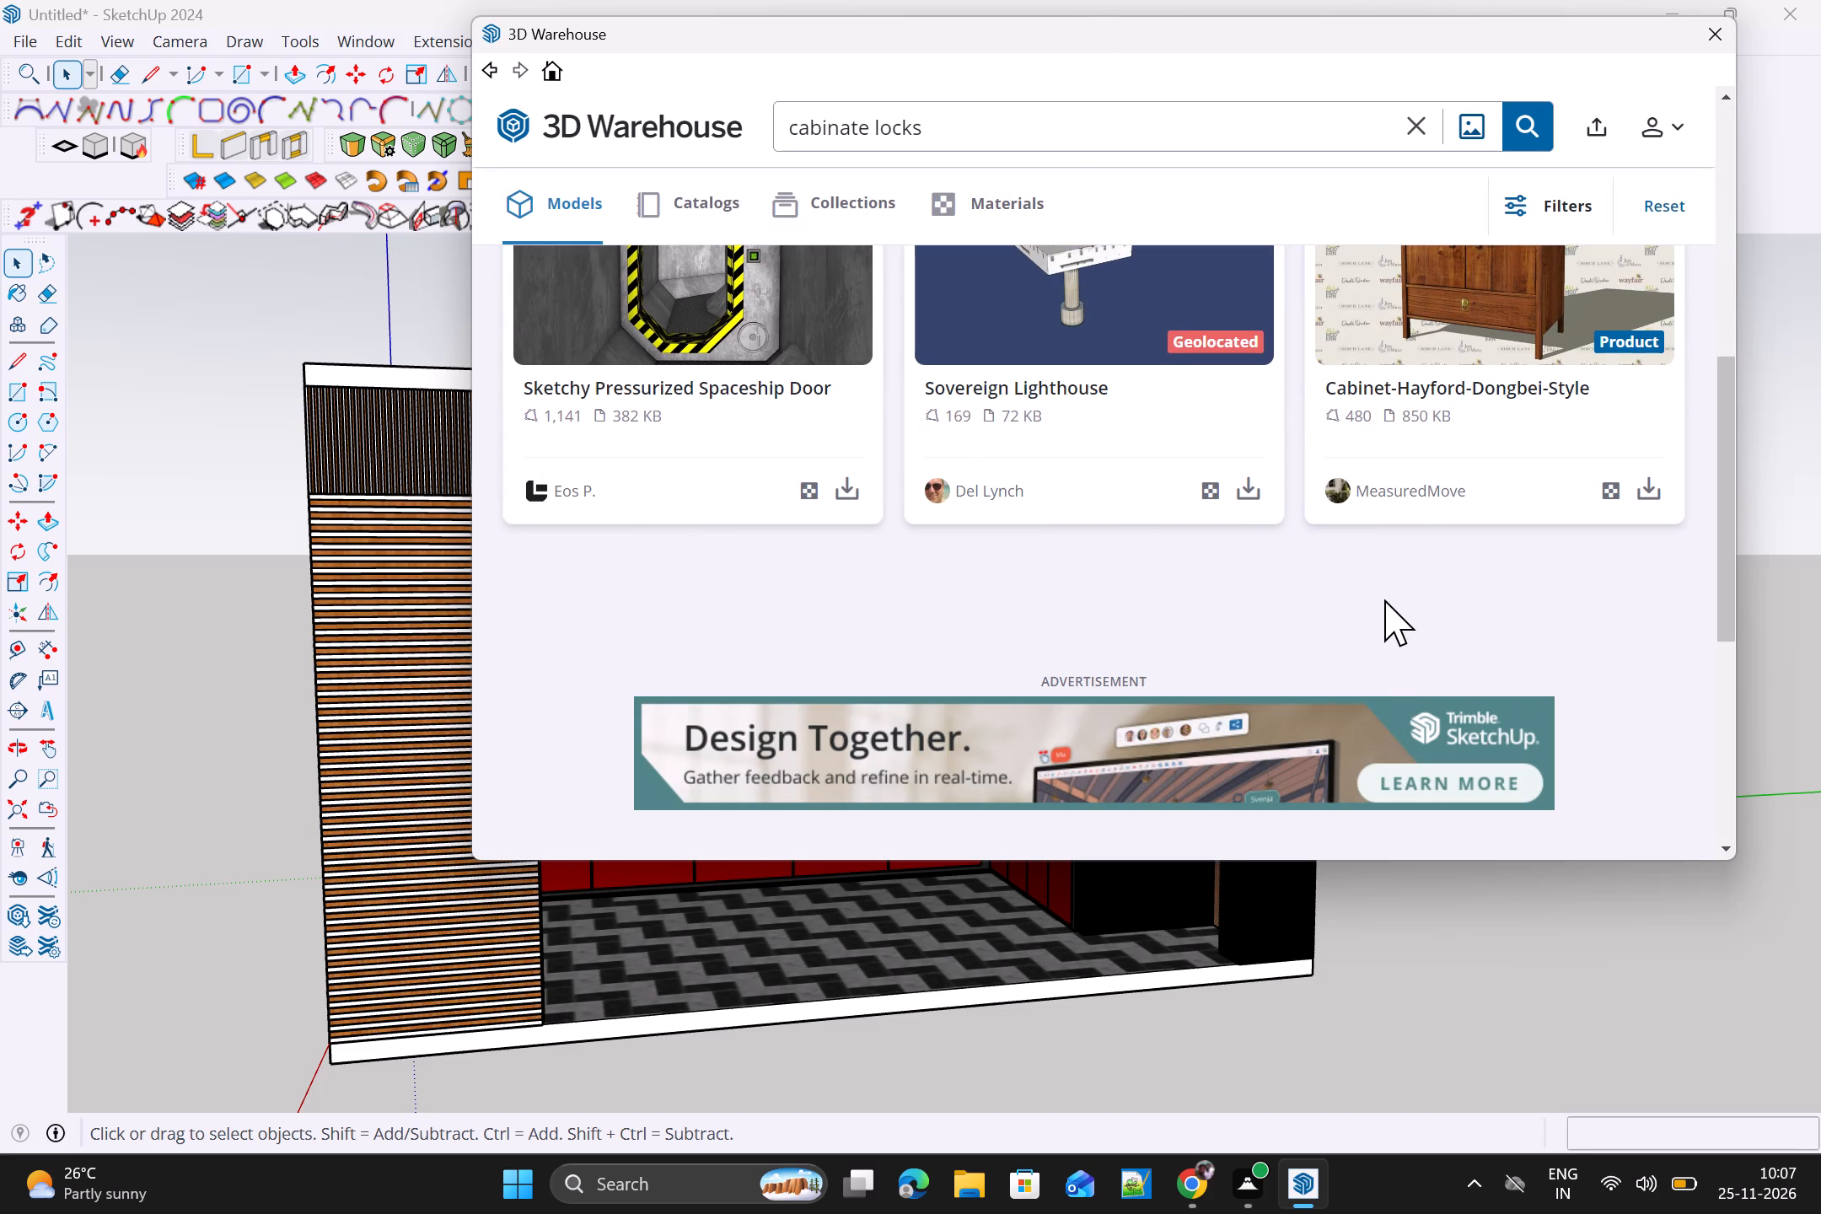
scroll(1384, 599, down, 4)
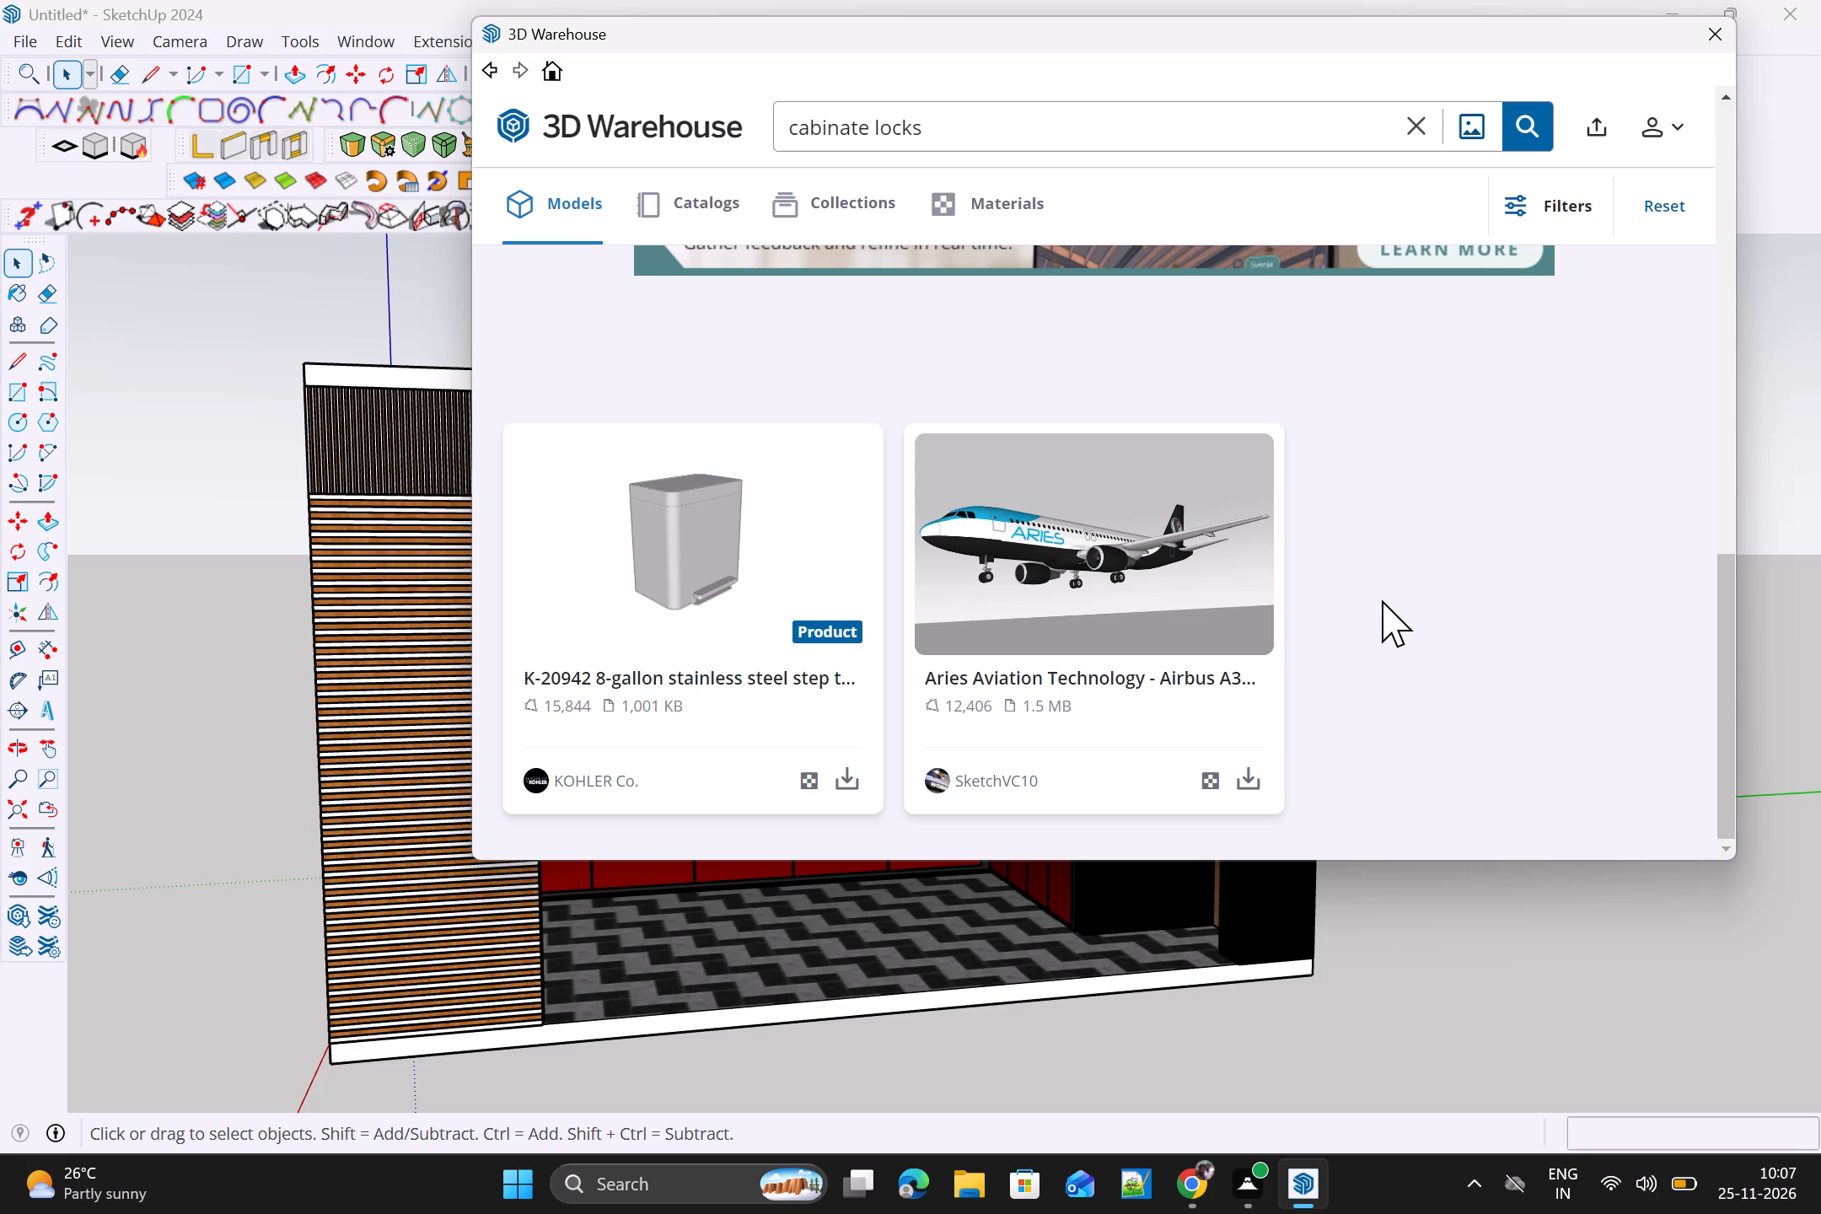
scroll(1189, 592, down, 1)
scroll(1291, 492, up, 2)
Replace the search word "locks" and search the model library for "cabinate handels".
click(1208, 145)
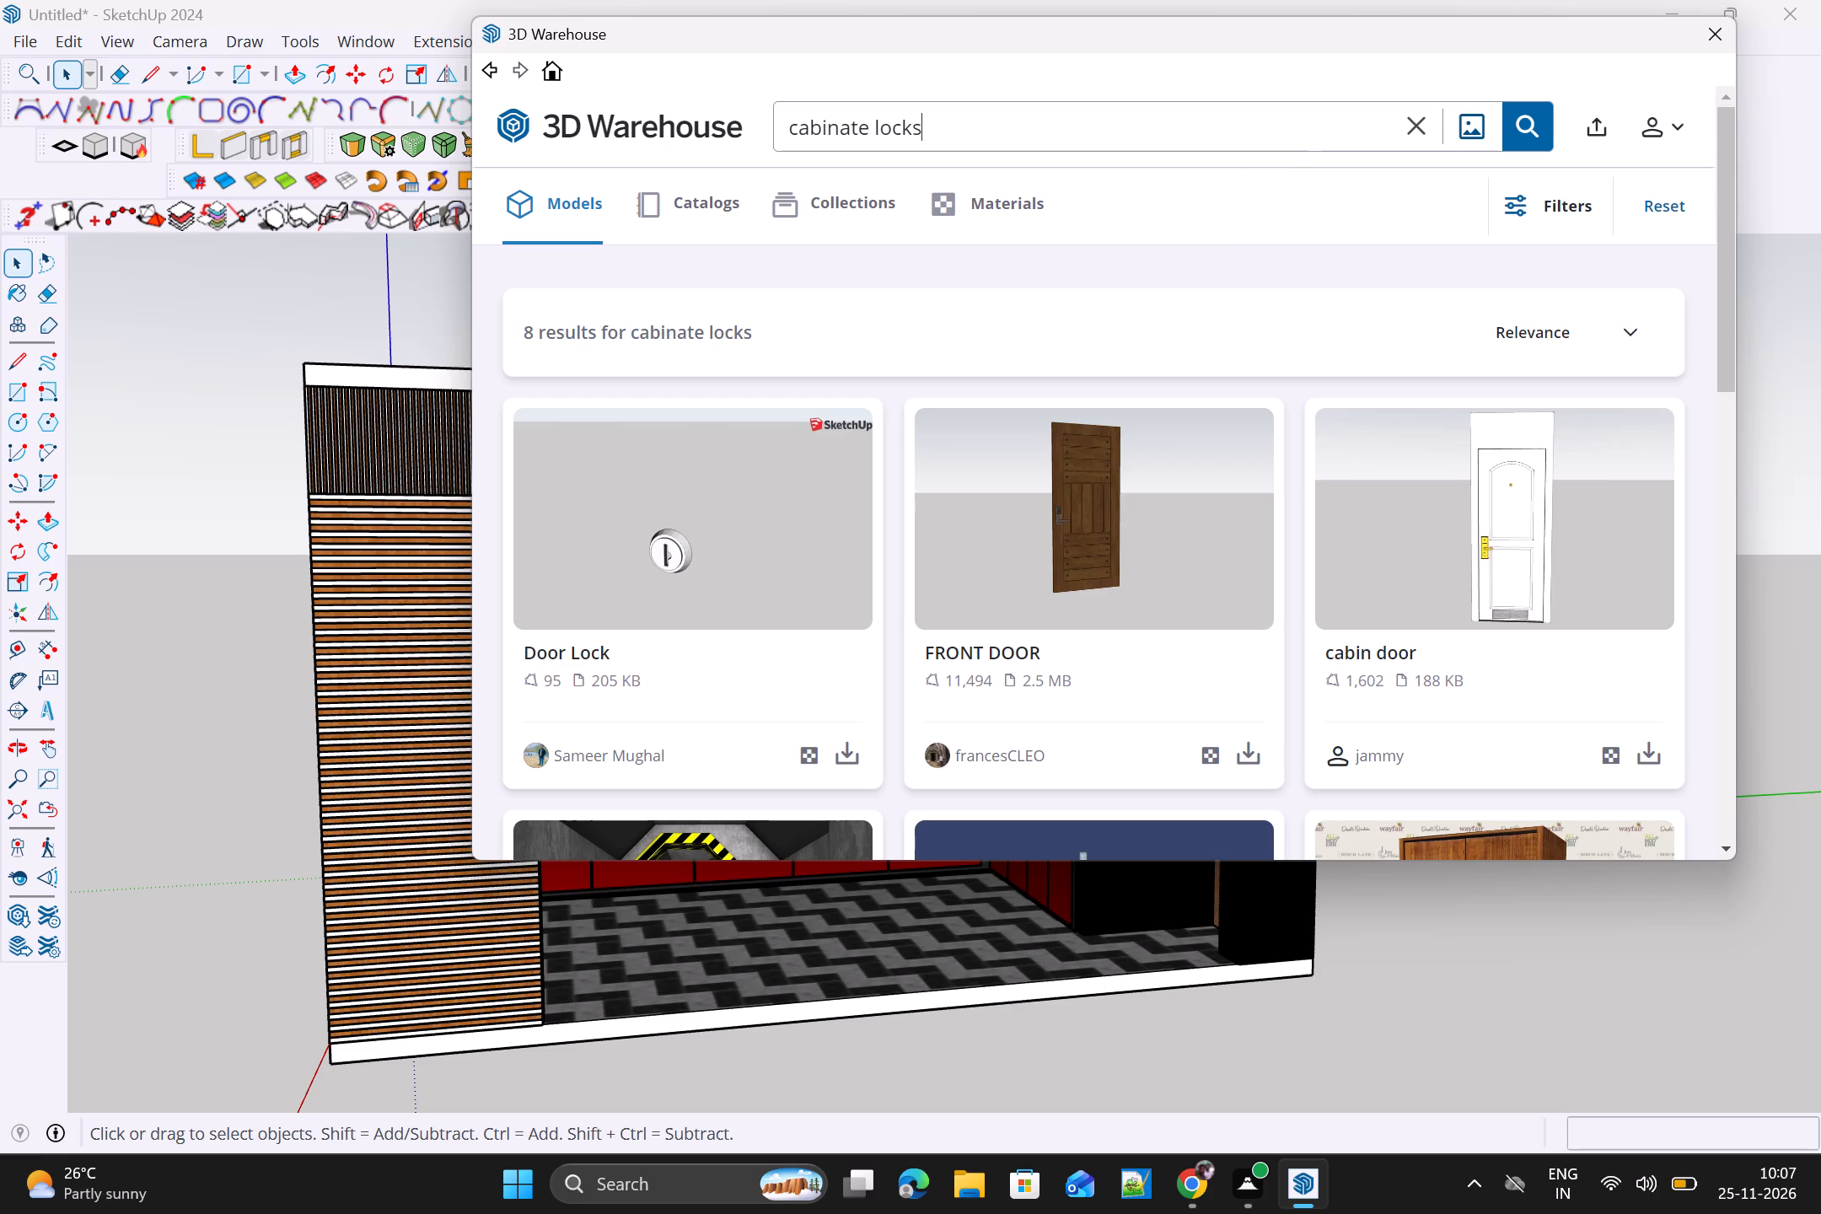
key(BackSpace)
key(BackSpace)
key(BackSpace)
key(BackSpace)
key(BackSpace)
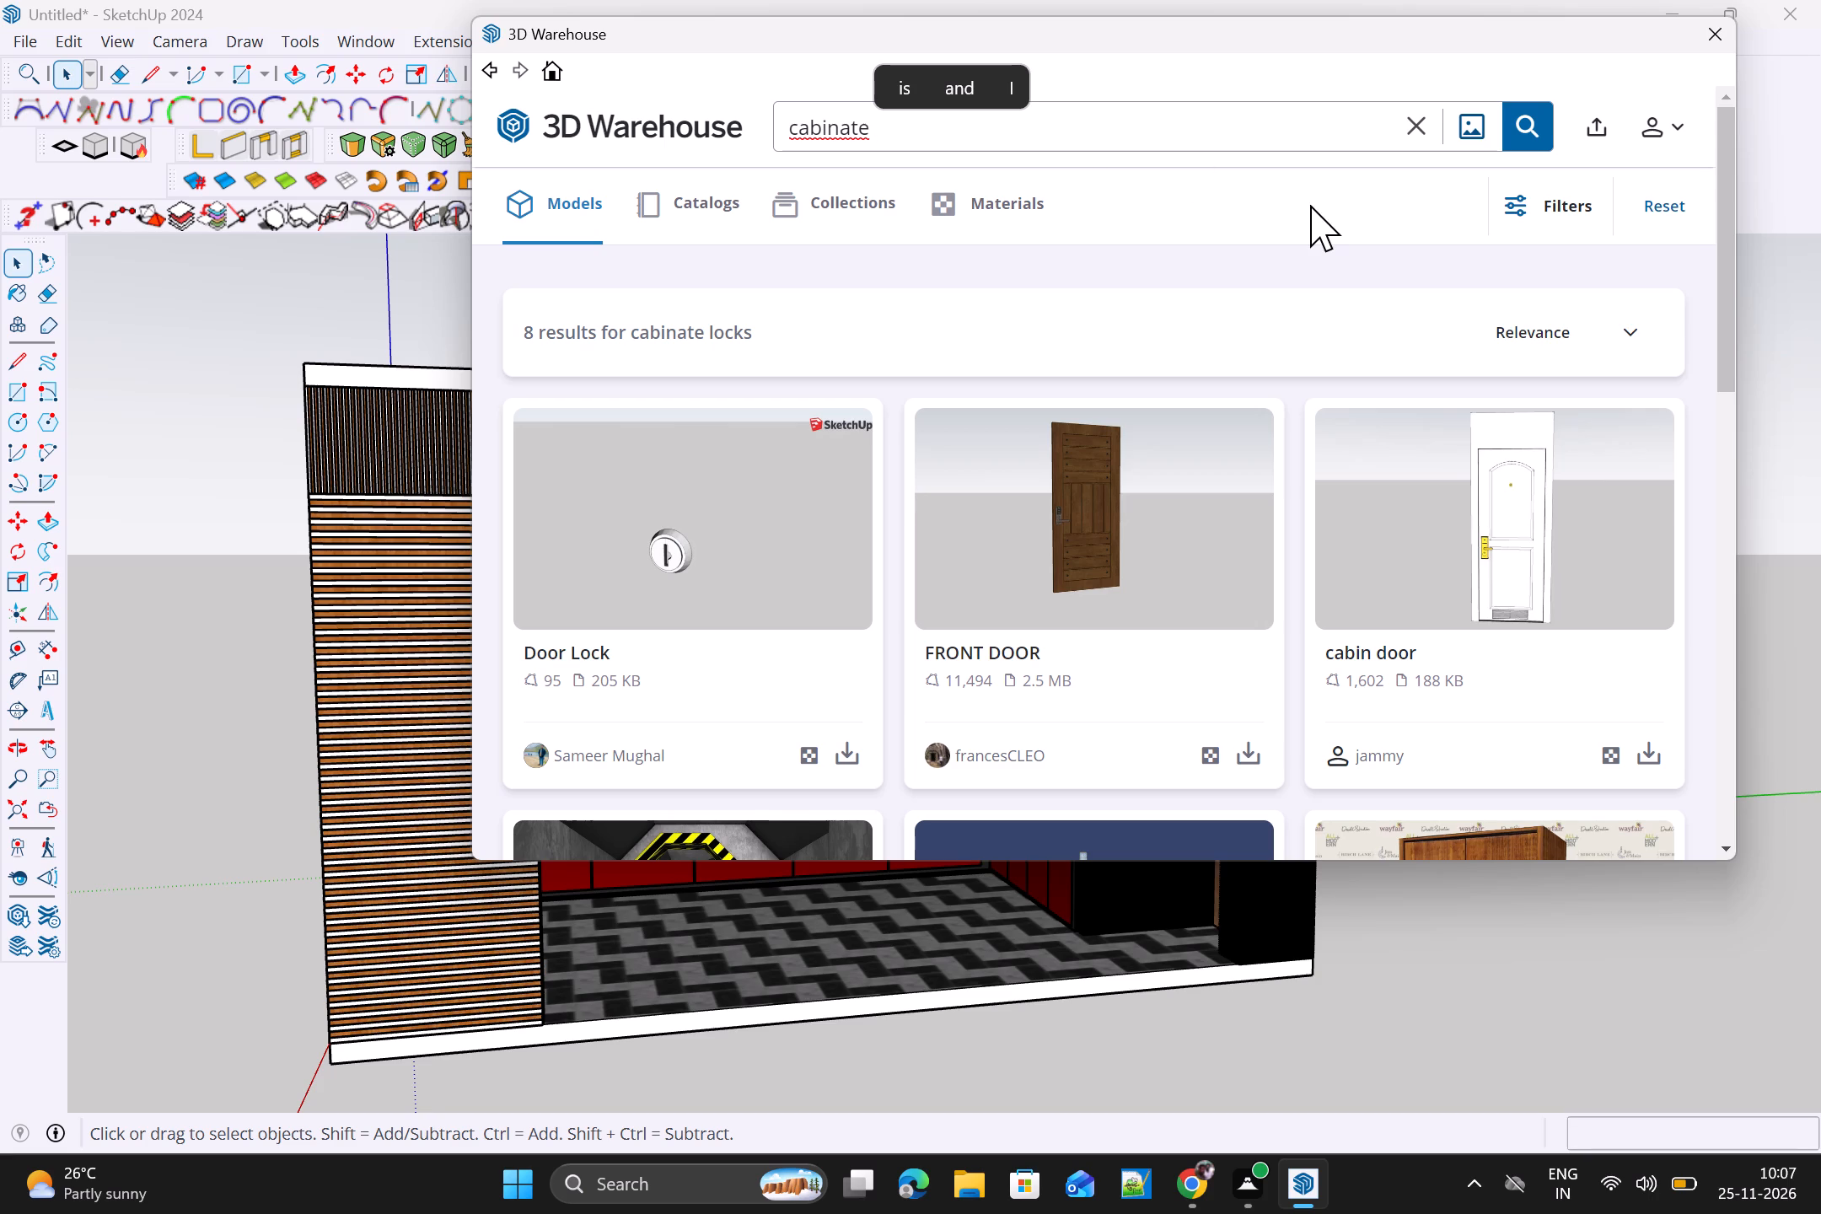
text(ha)
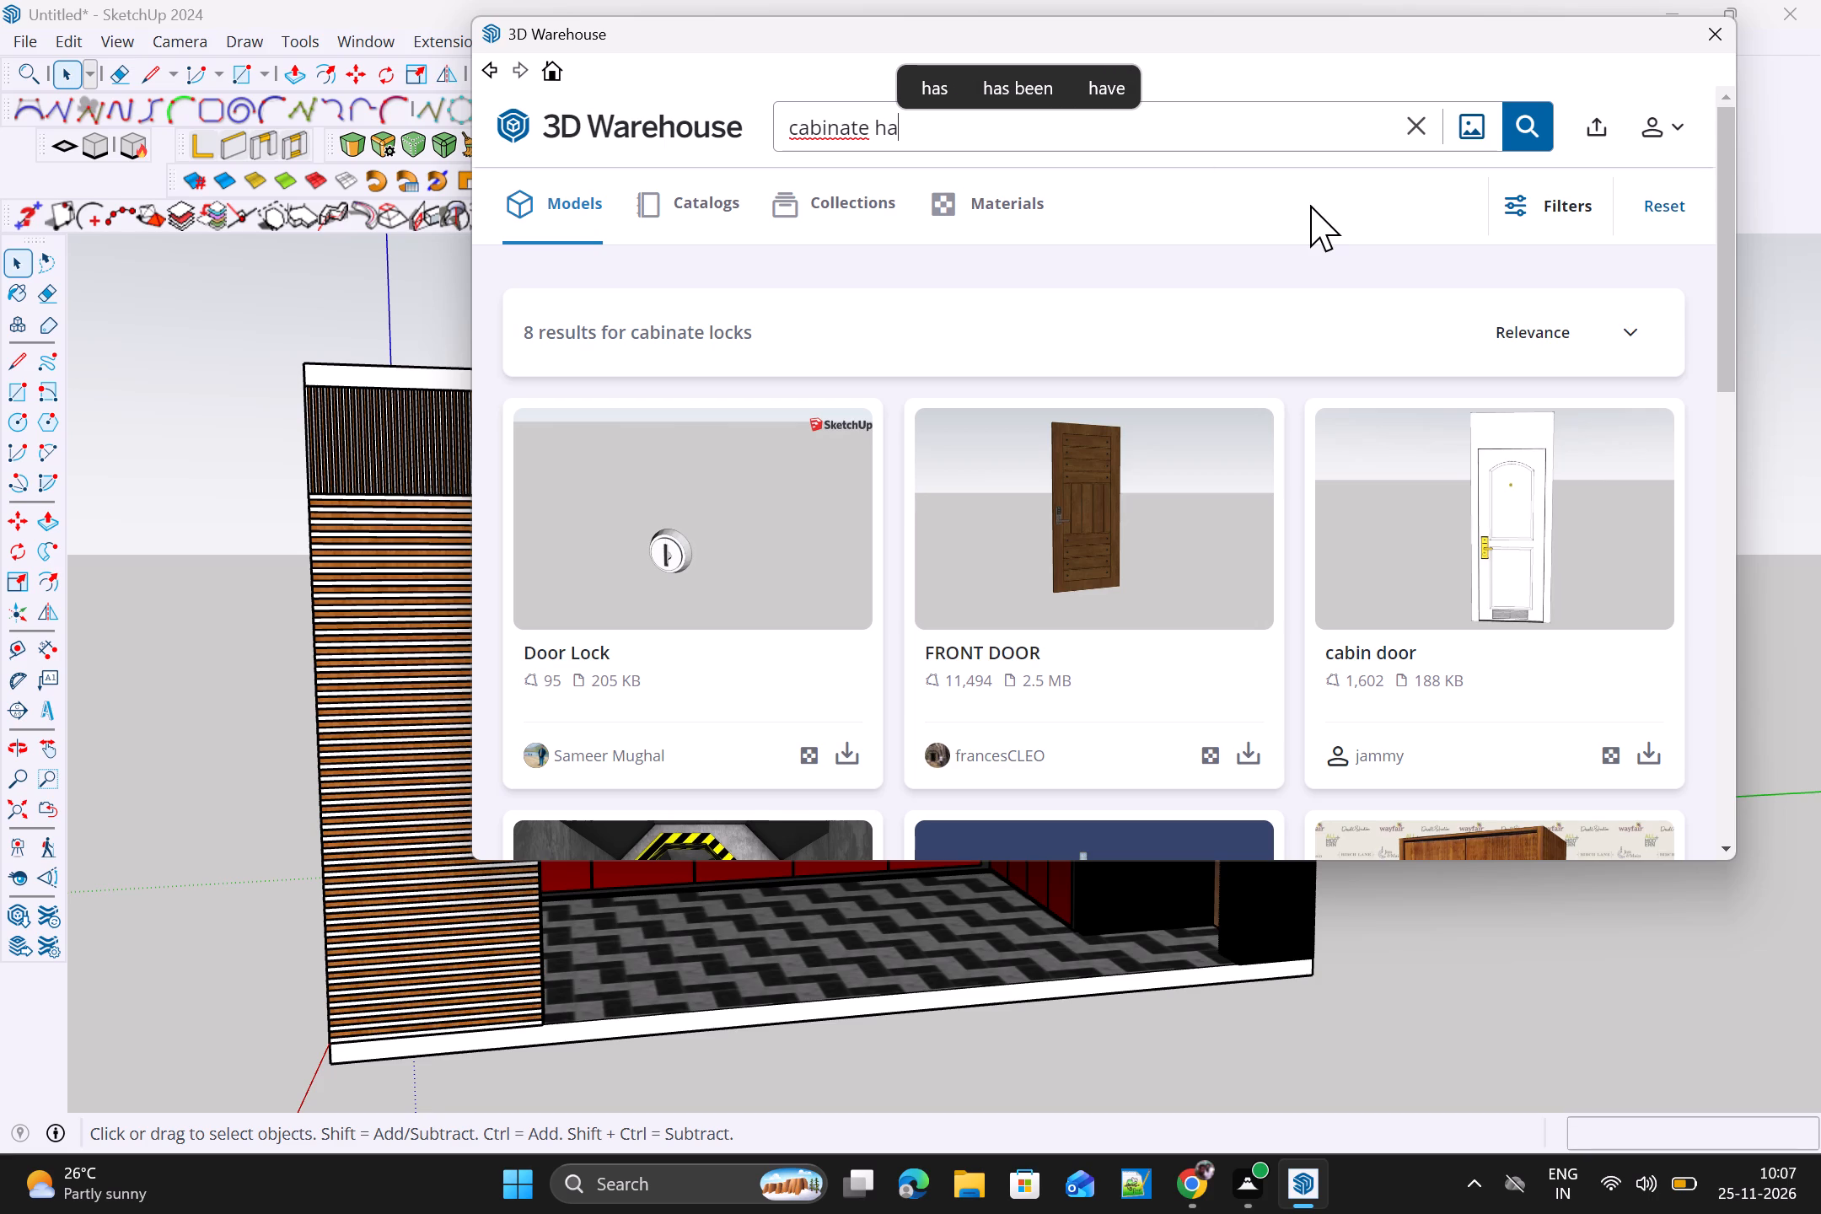
text(ndels)
key(Return)
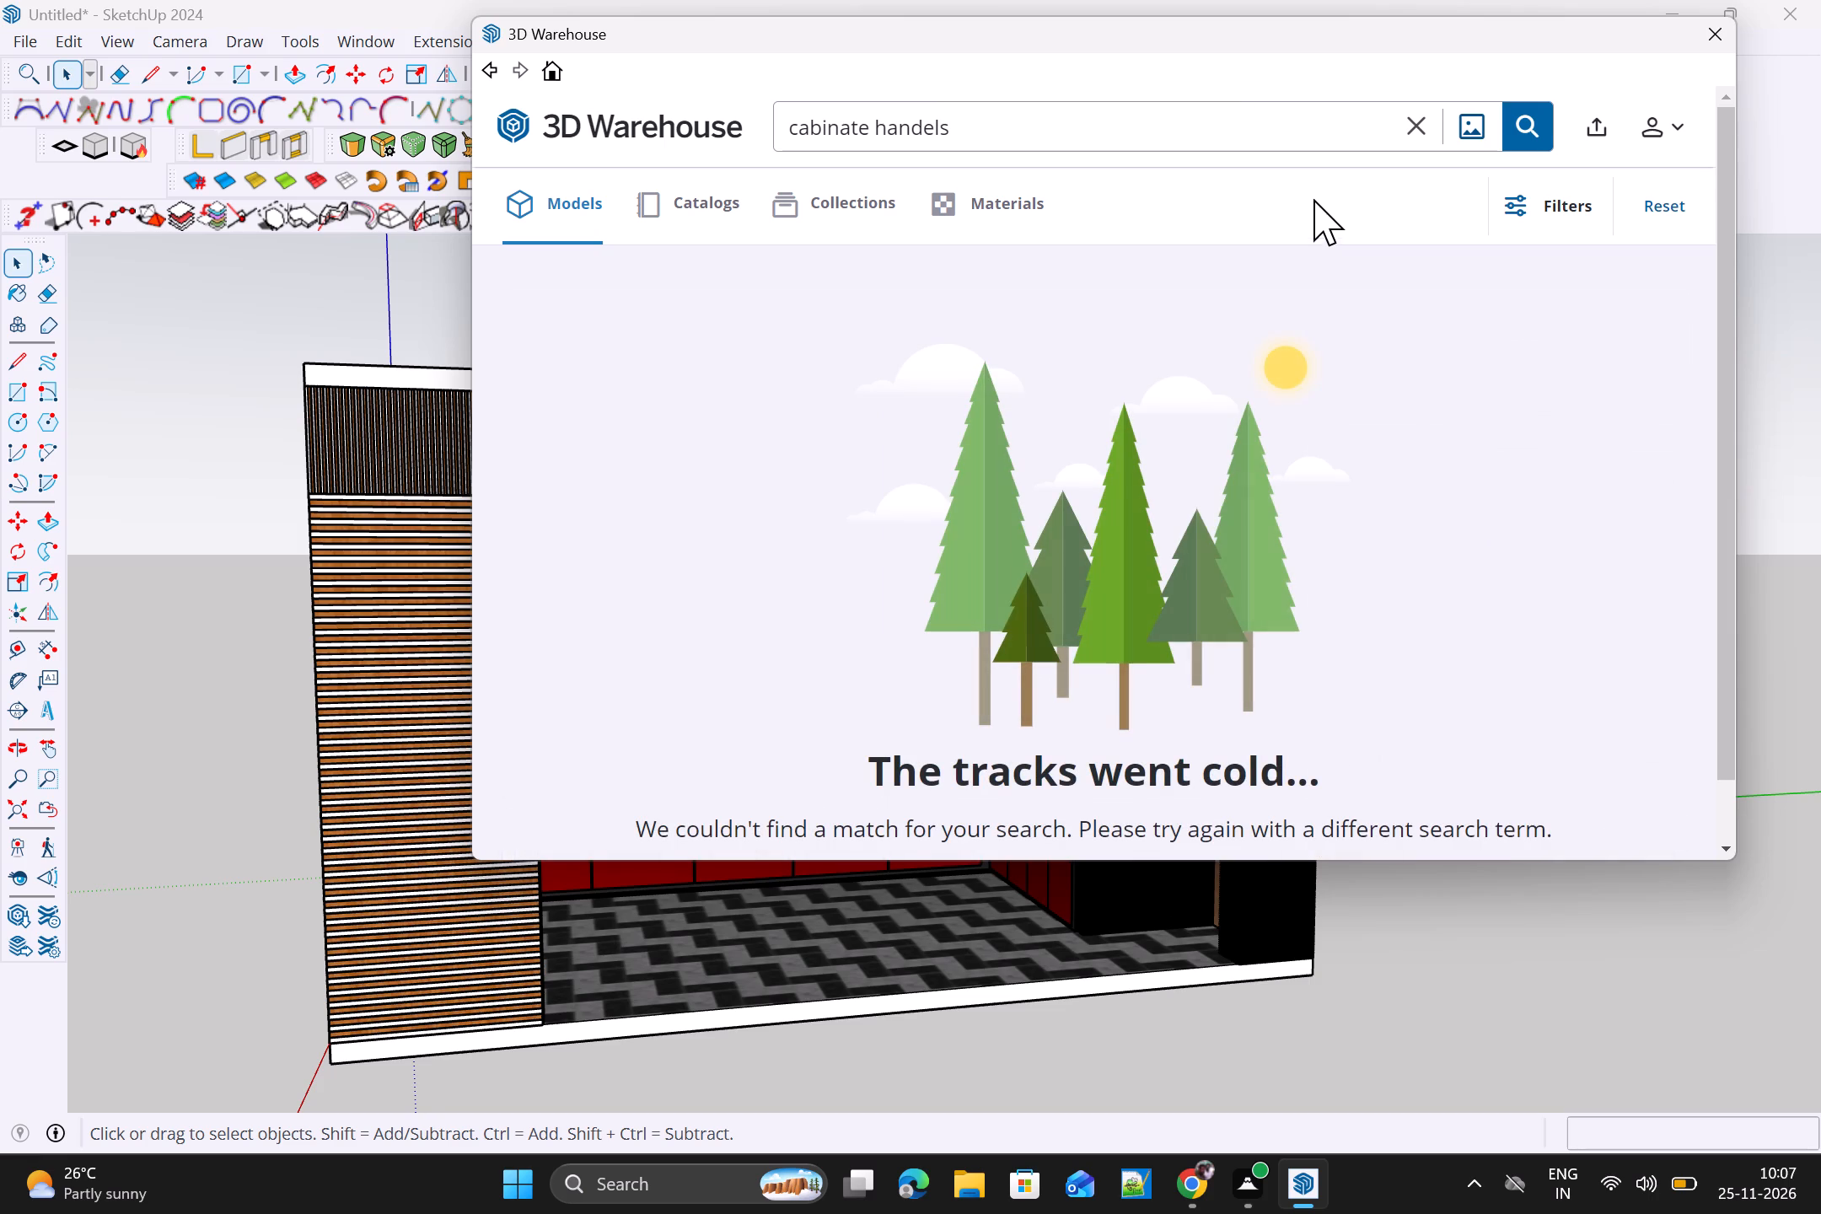
Shorten the search phrase to "cabinate hande" and look through the resulting models for a cabinet handle.
click(958, 126)
key(BackSpace)
key(BackSpace)
key(Return)
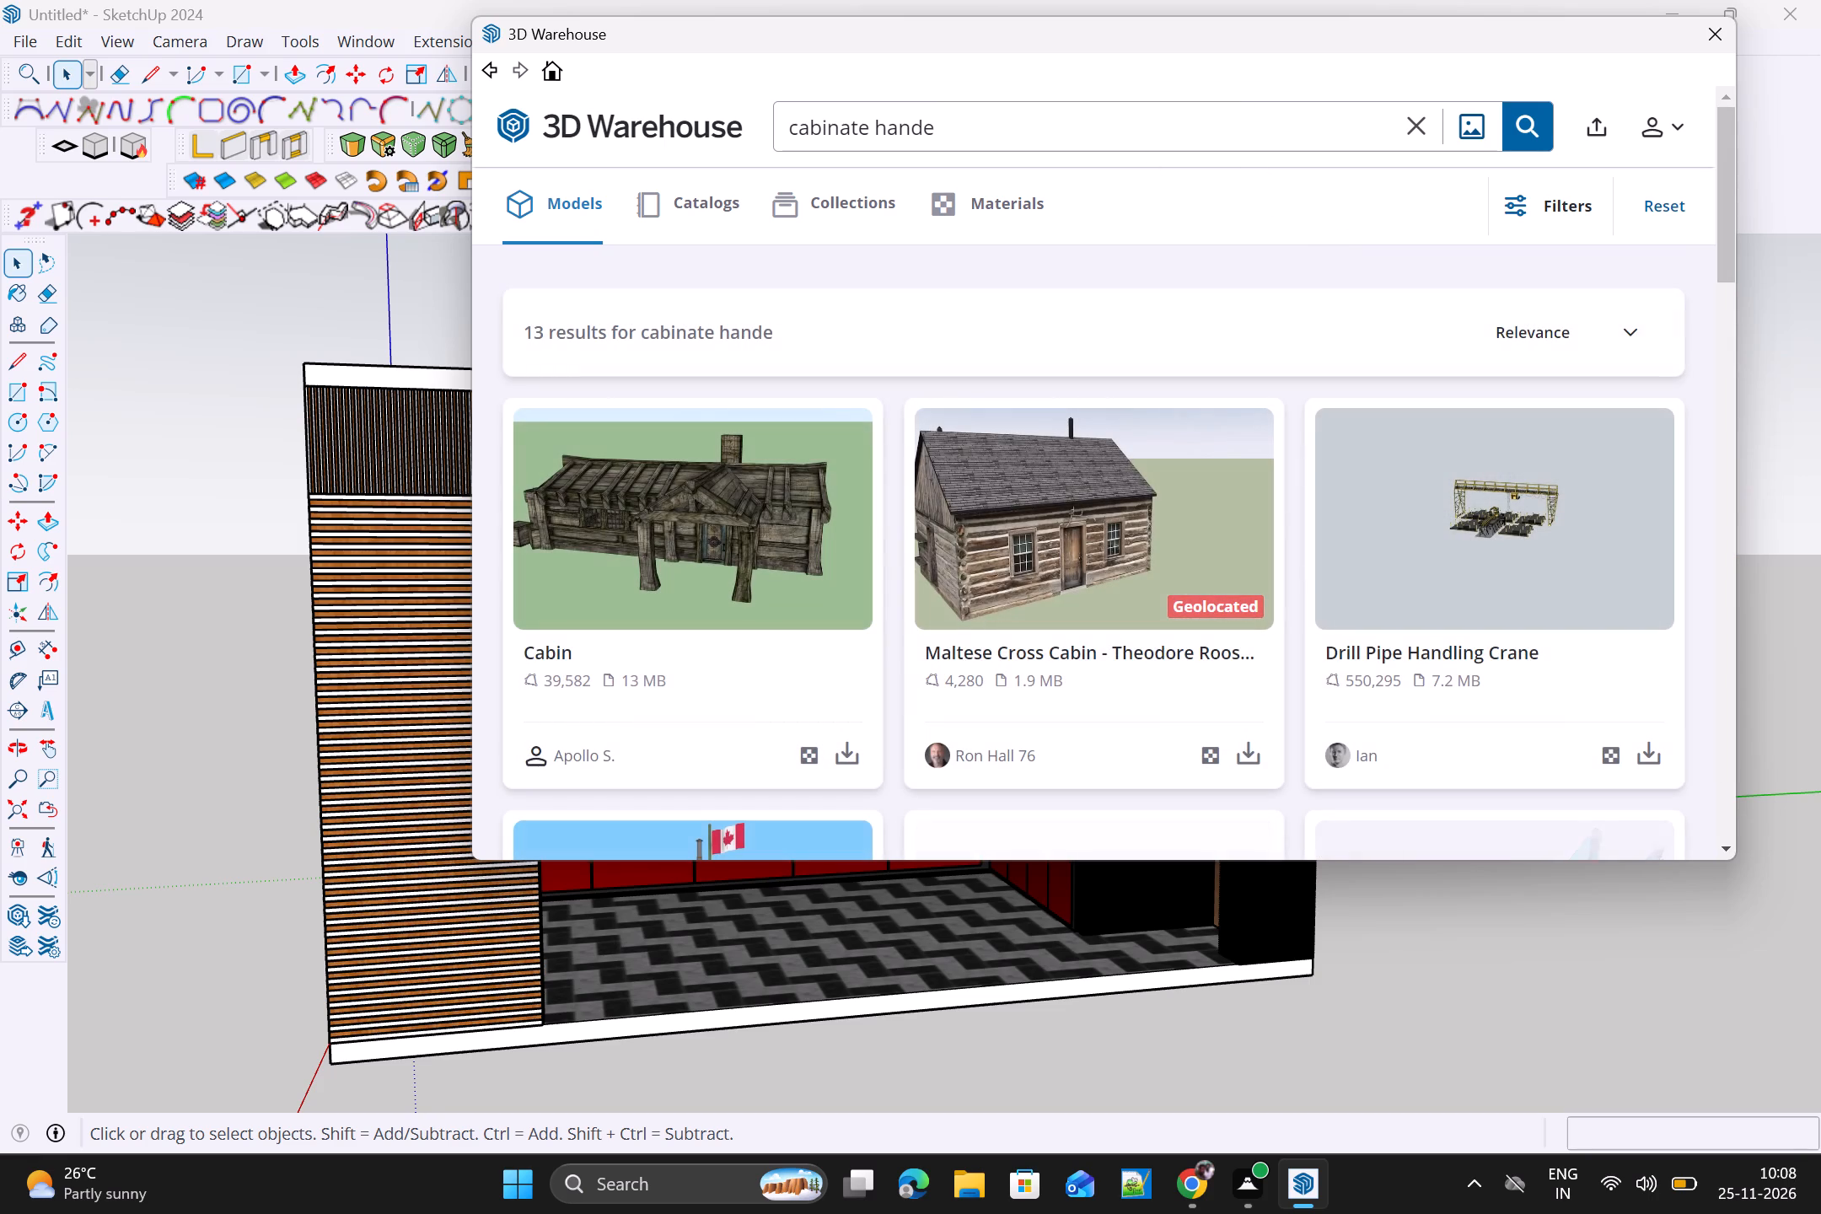
scroll(940, 206, down, 1)
scroll(975, 272, down, 2)
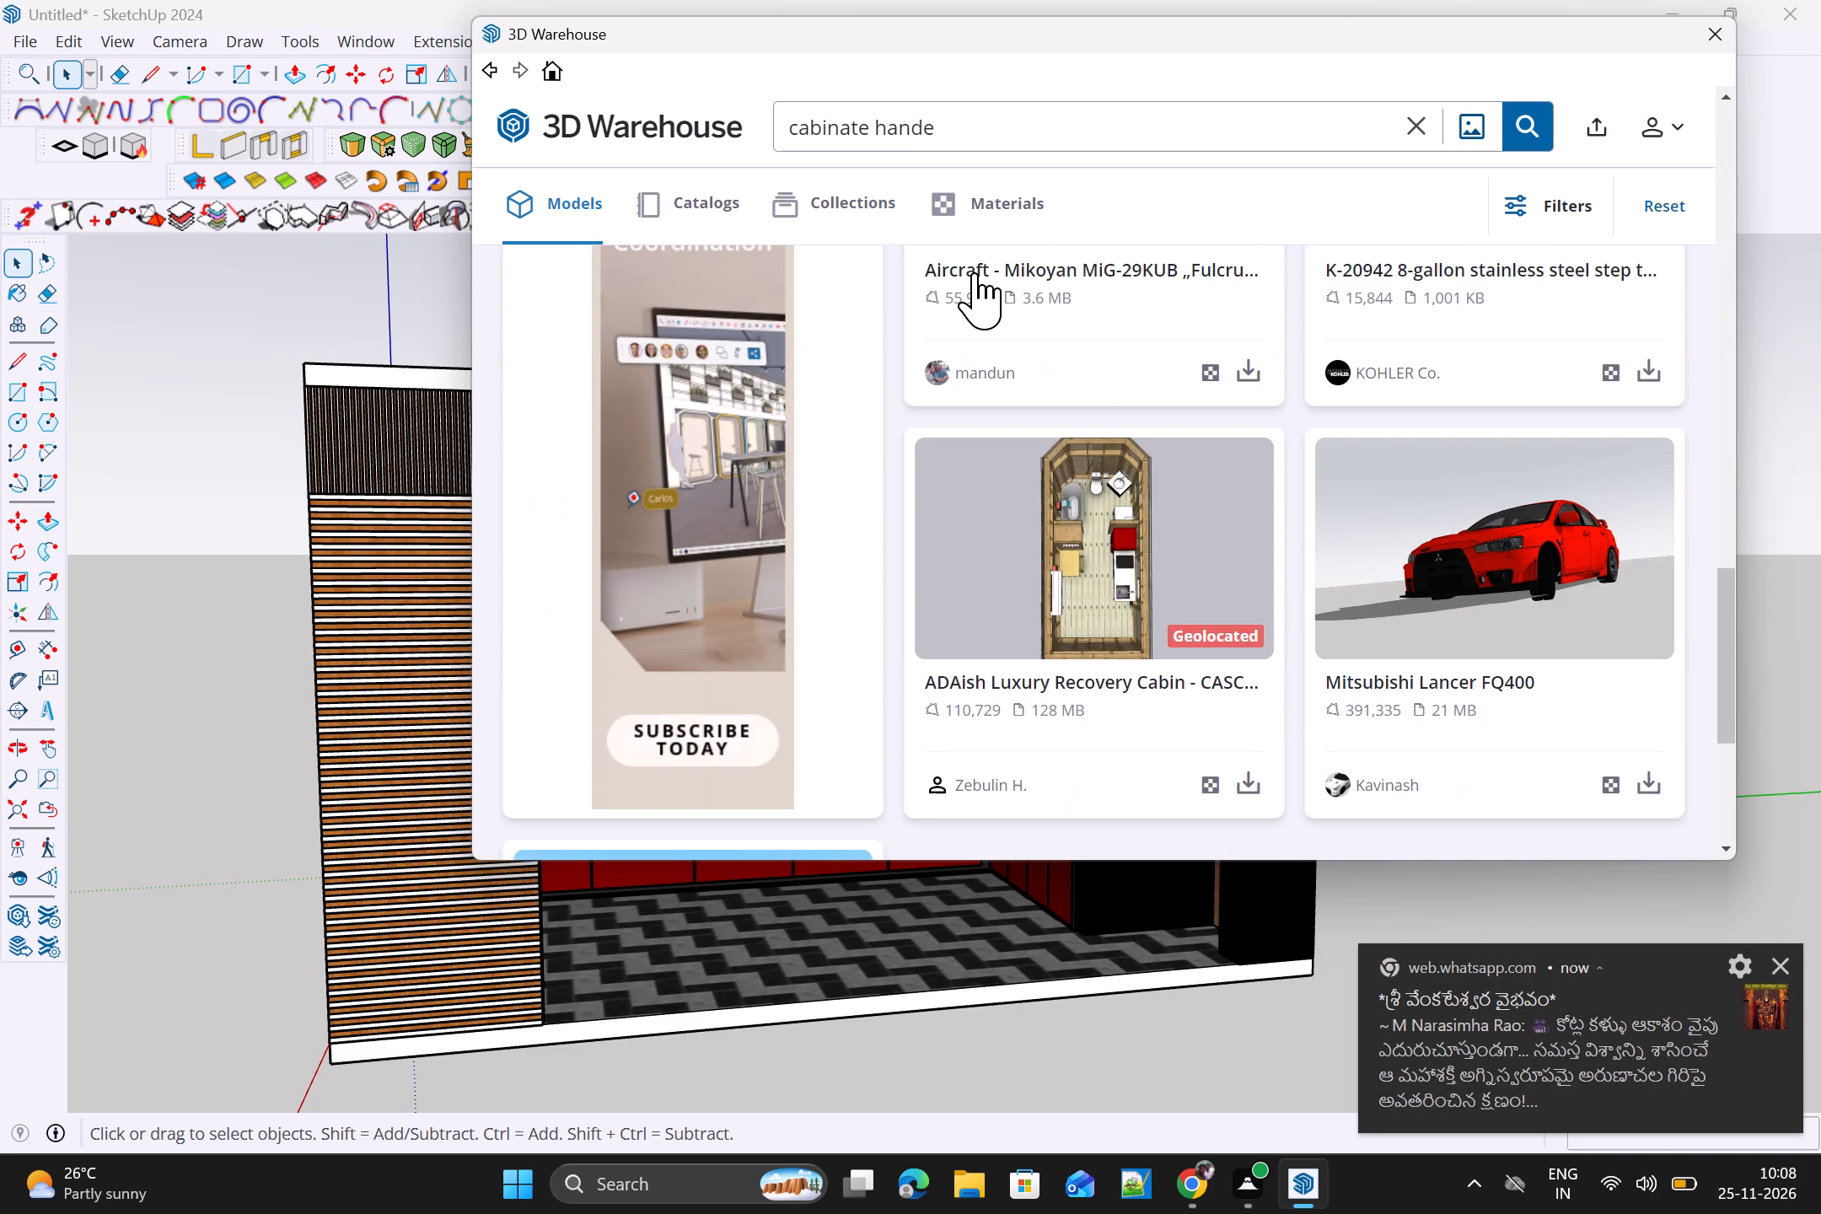
scroll(975, 272, up, 2)
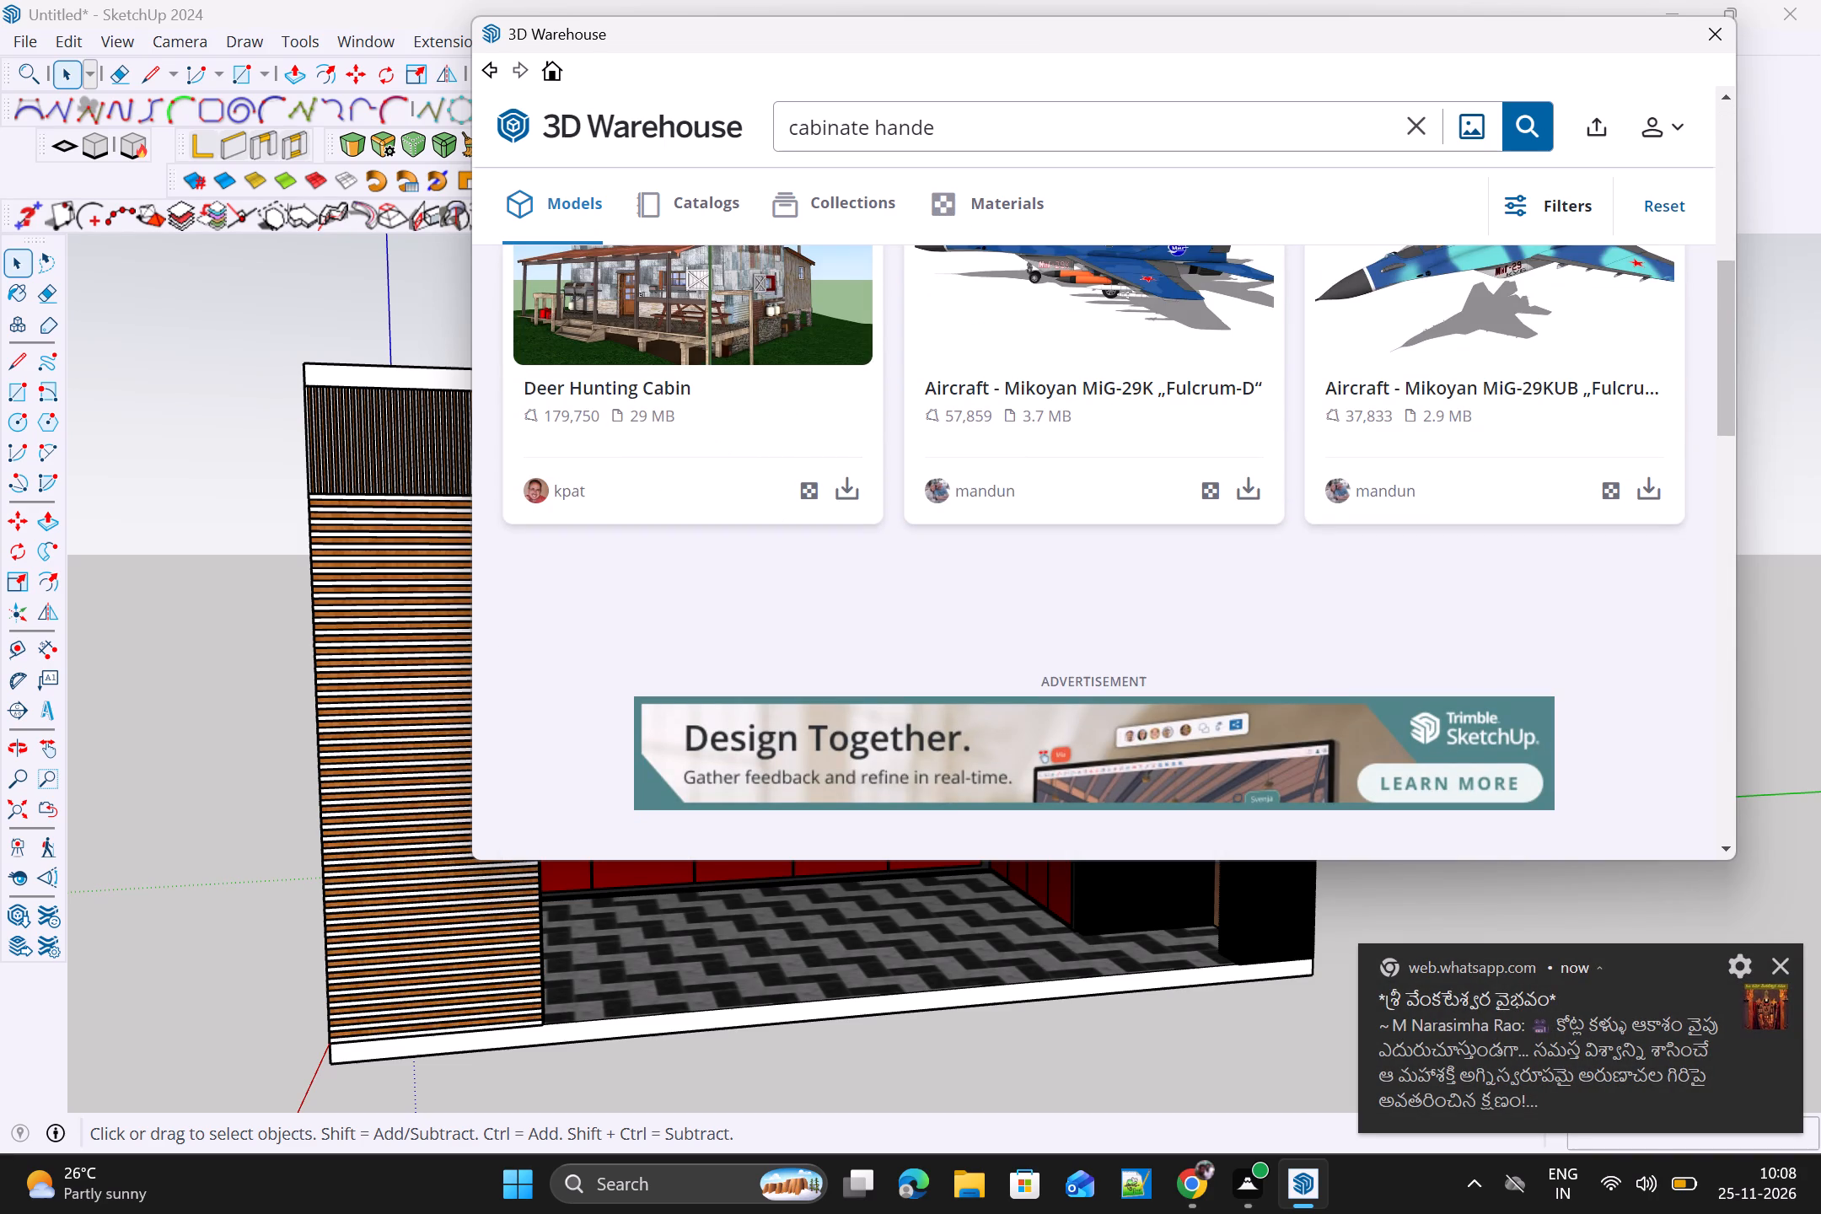
Refine the model search to door handles, trying "cabinate door hande" and "cabinate door handel".
click(867, 133)
key(space)
text(door)
key(Return)
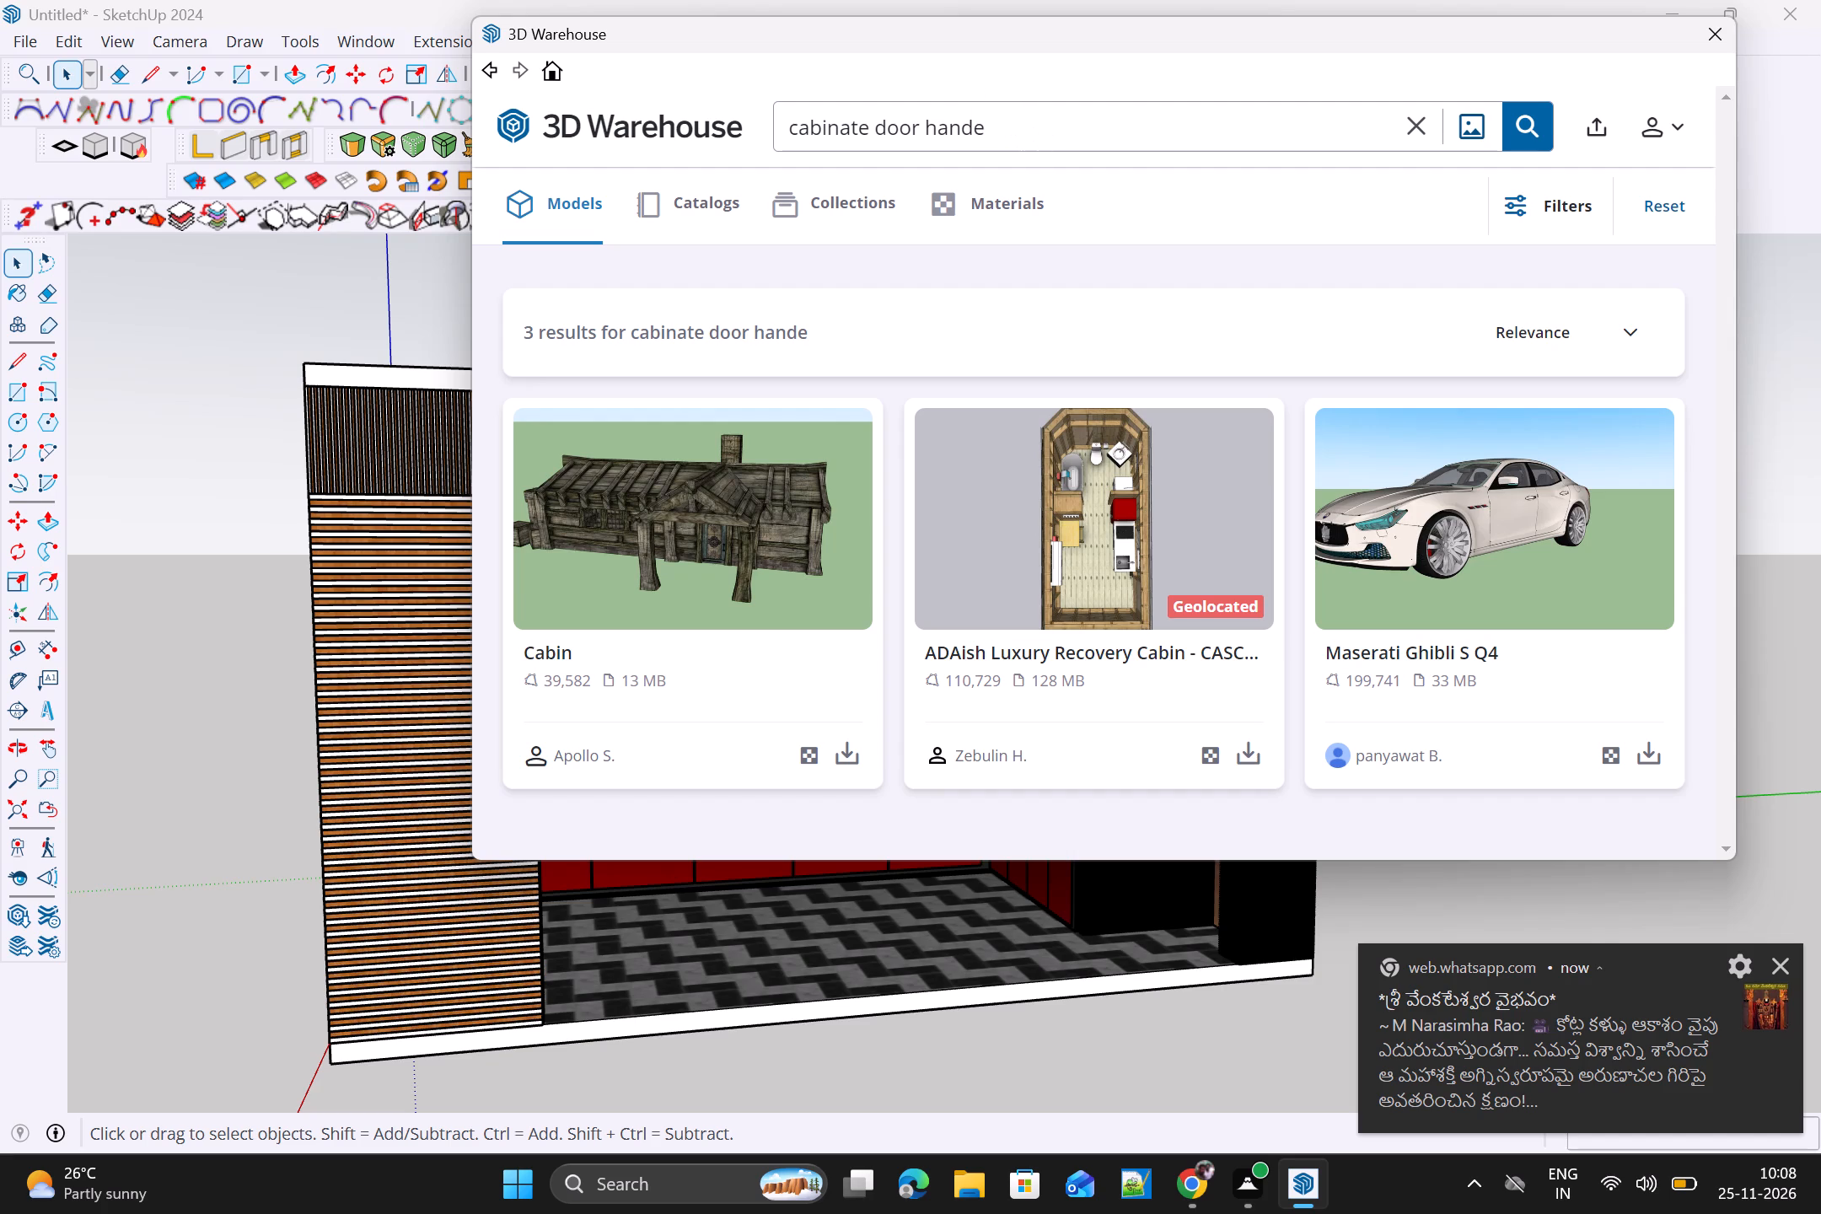
click(1025, 122)
key(l)
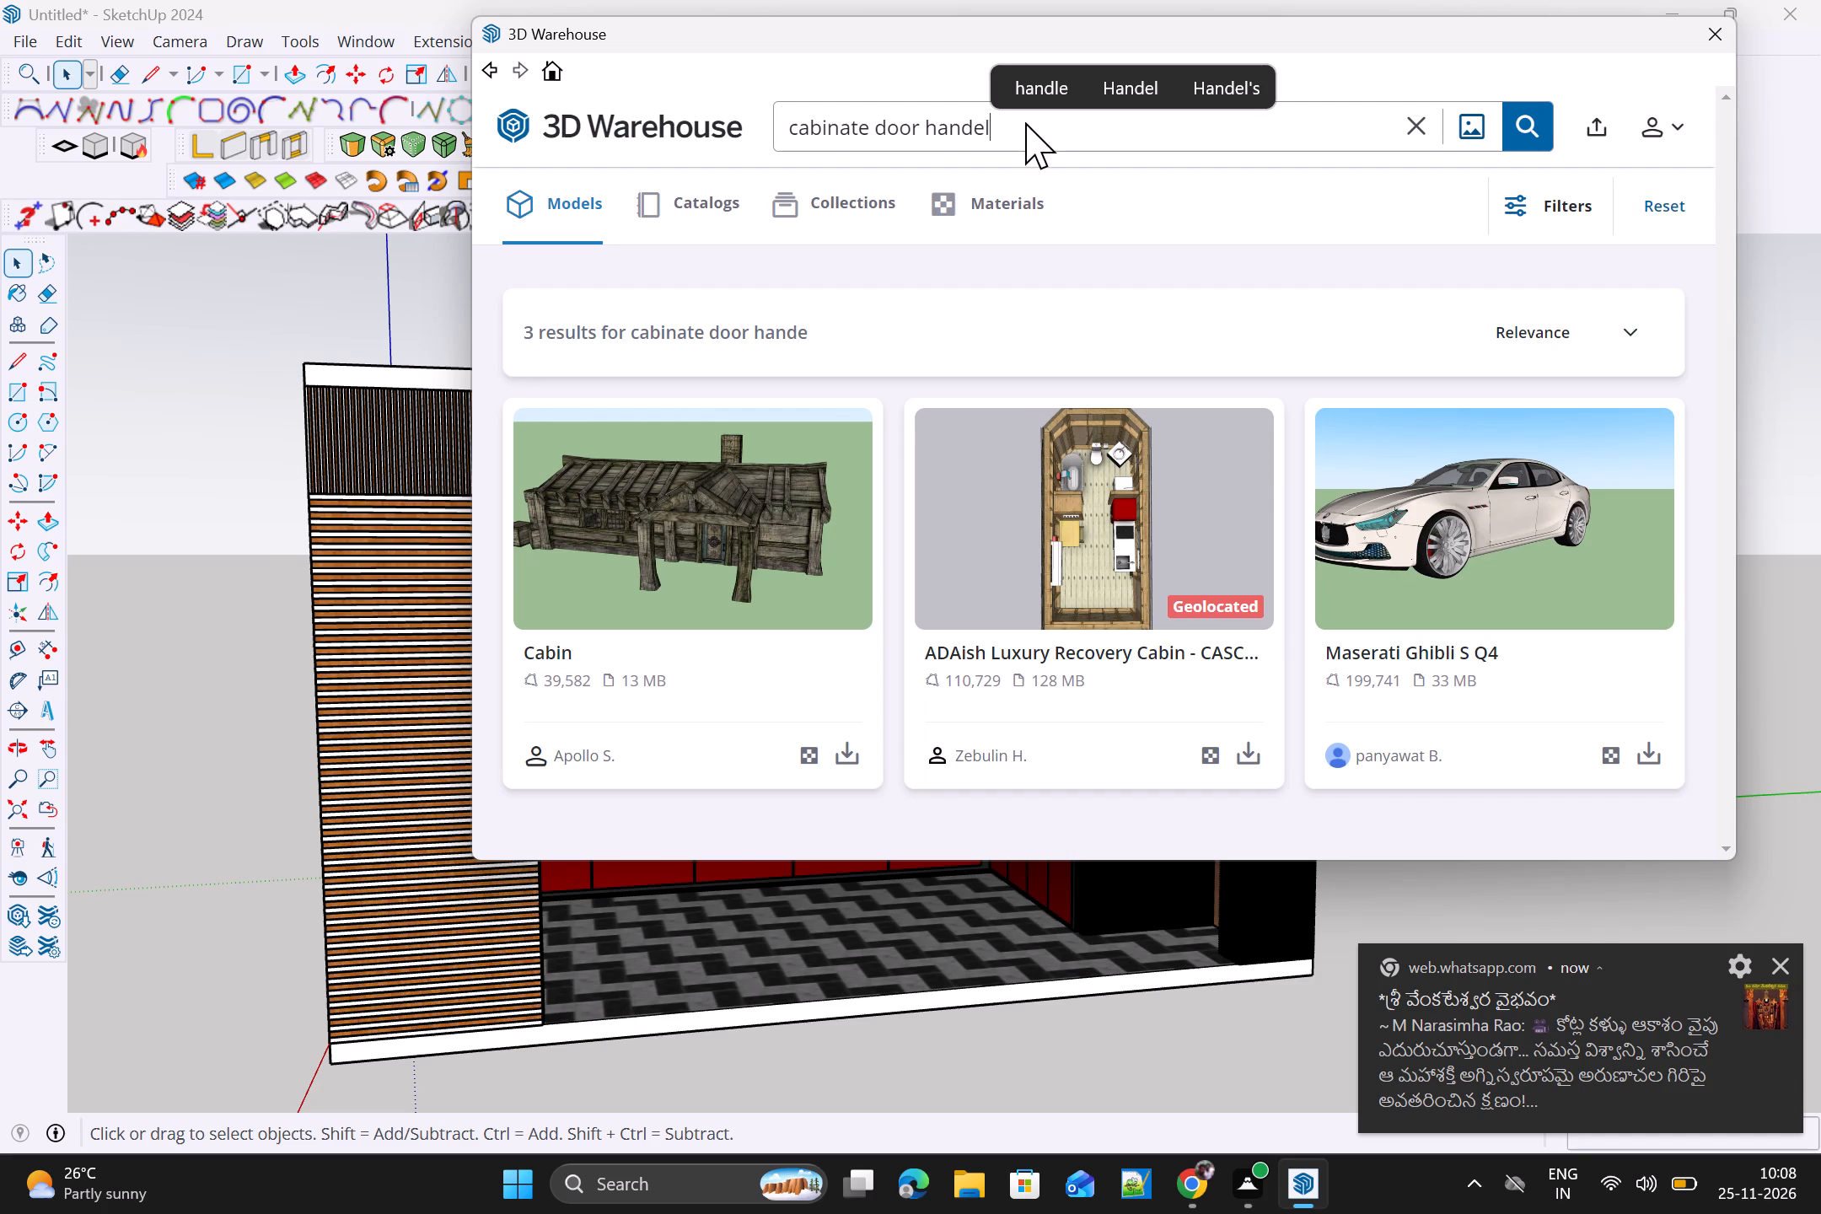
key(Return)
key(Left)
key(Left)
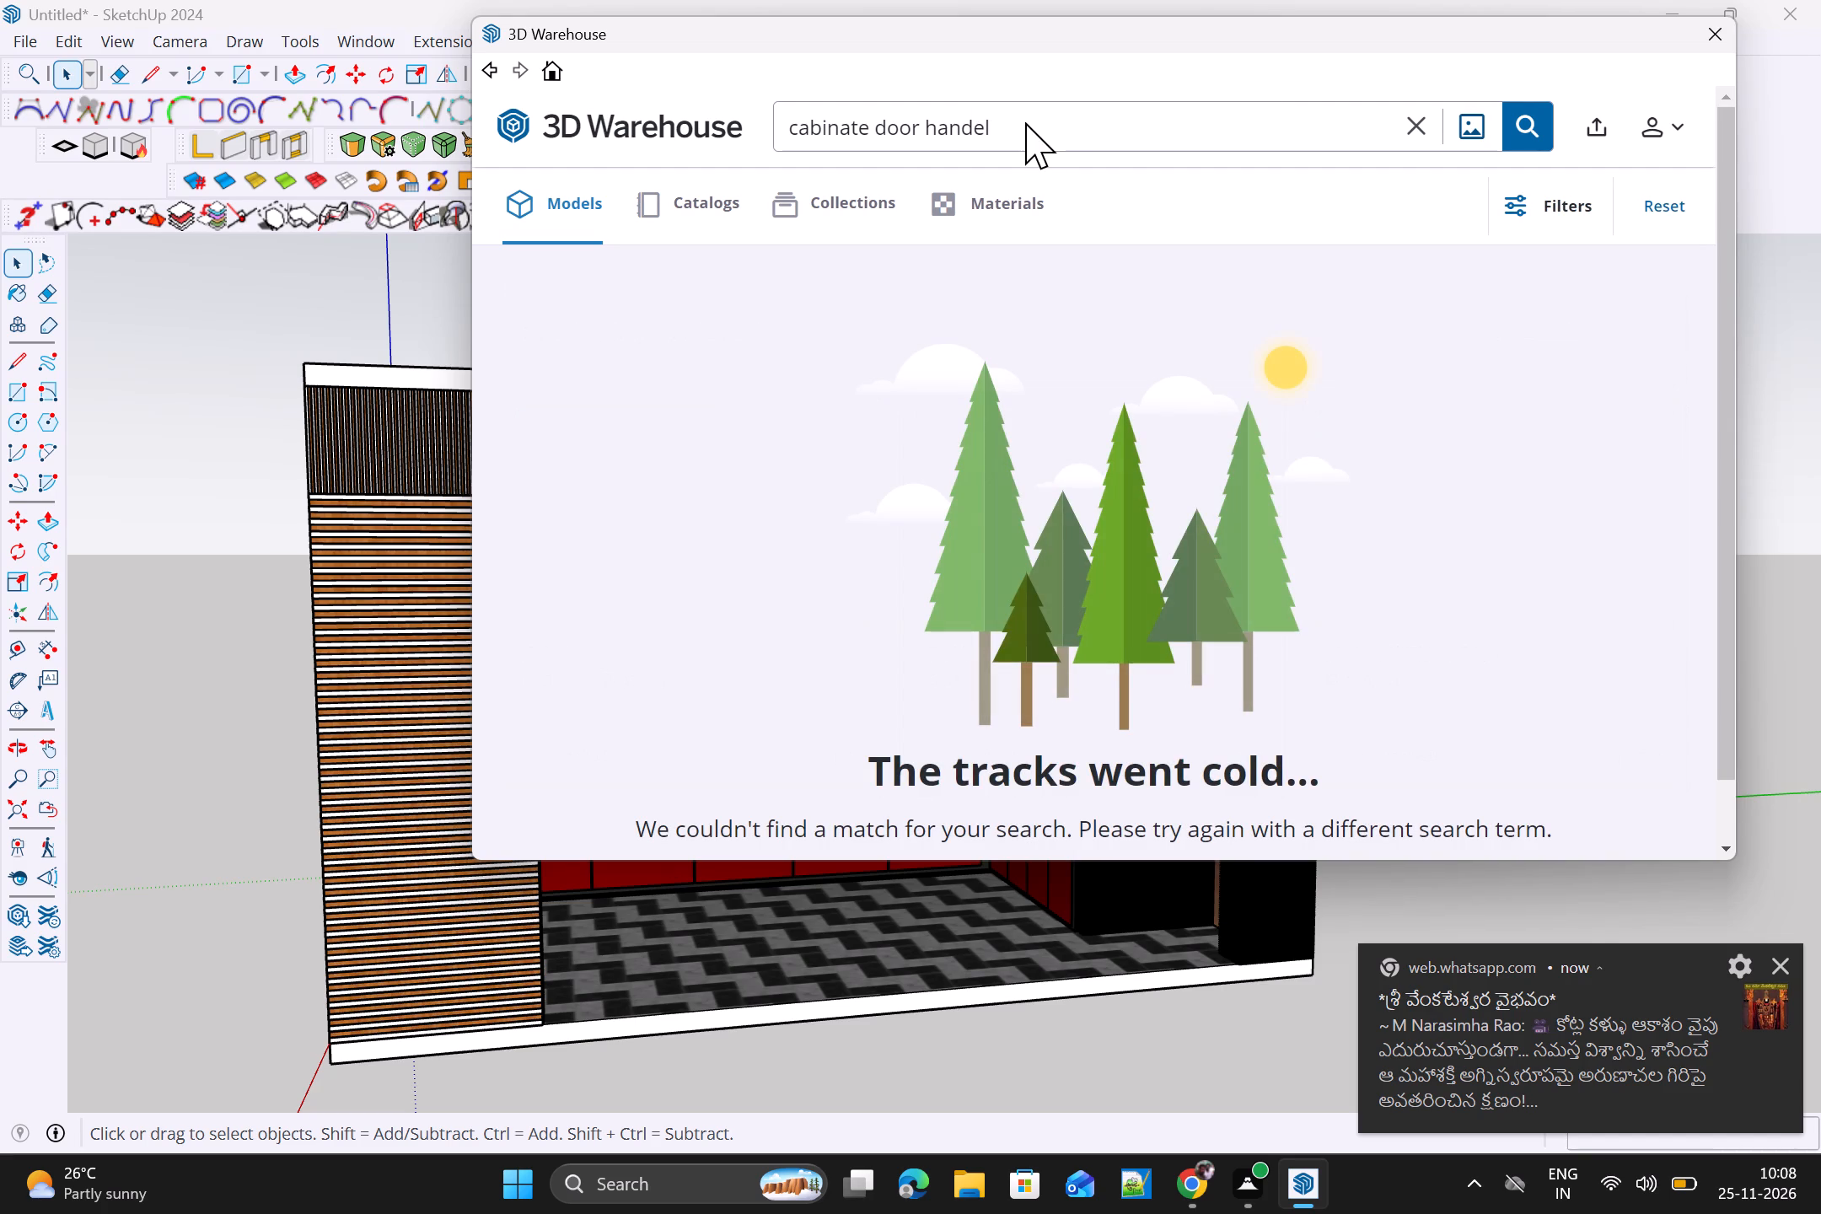
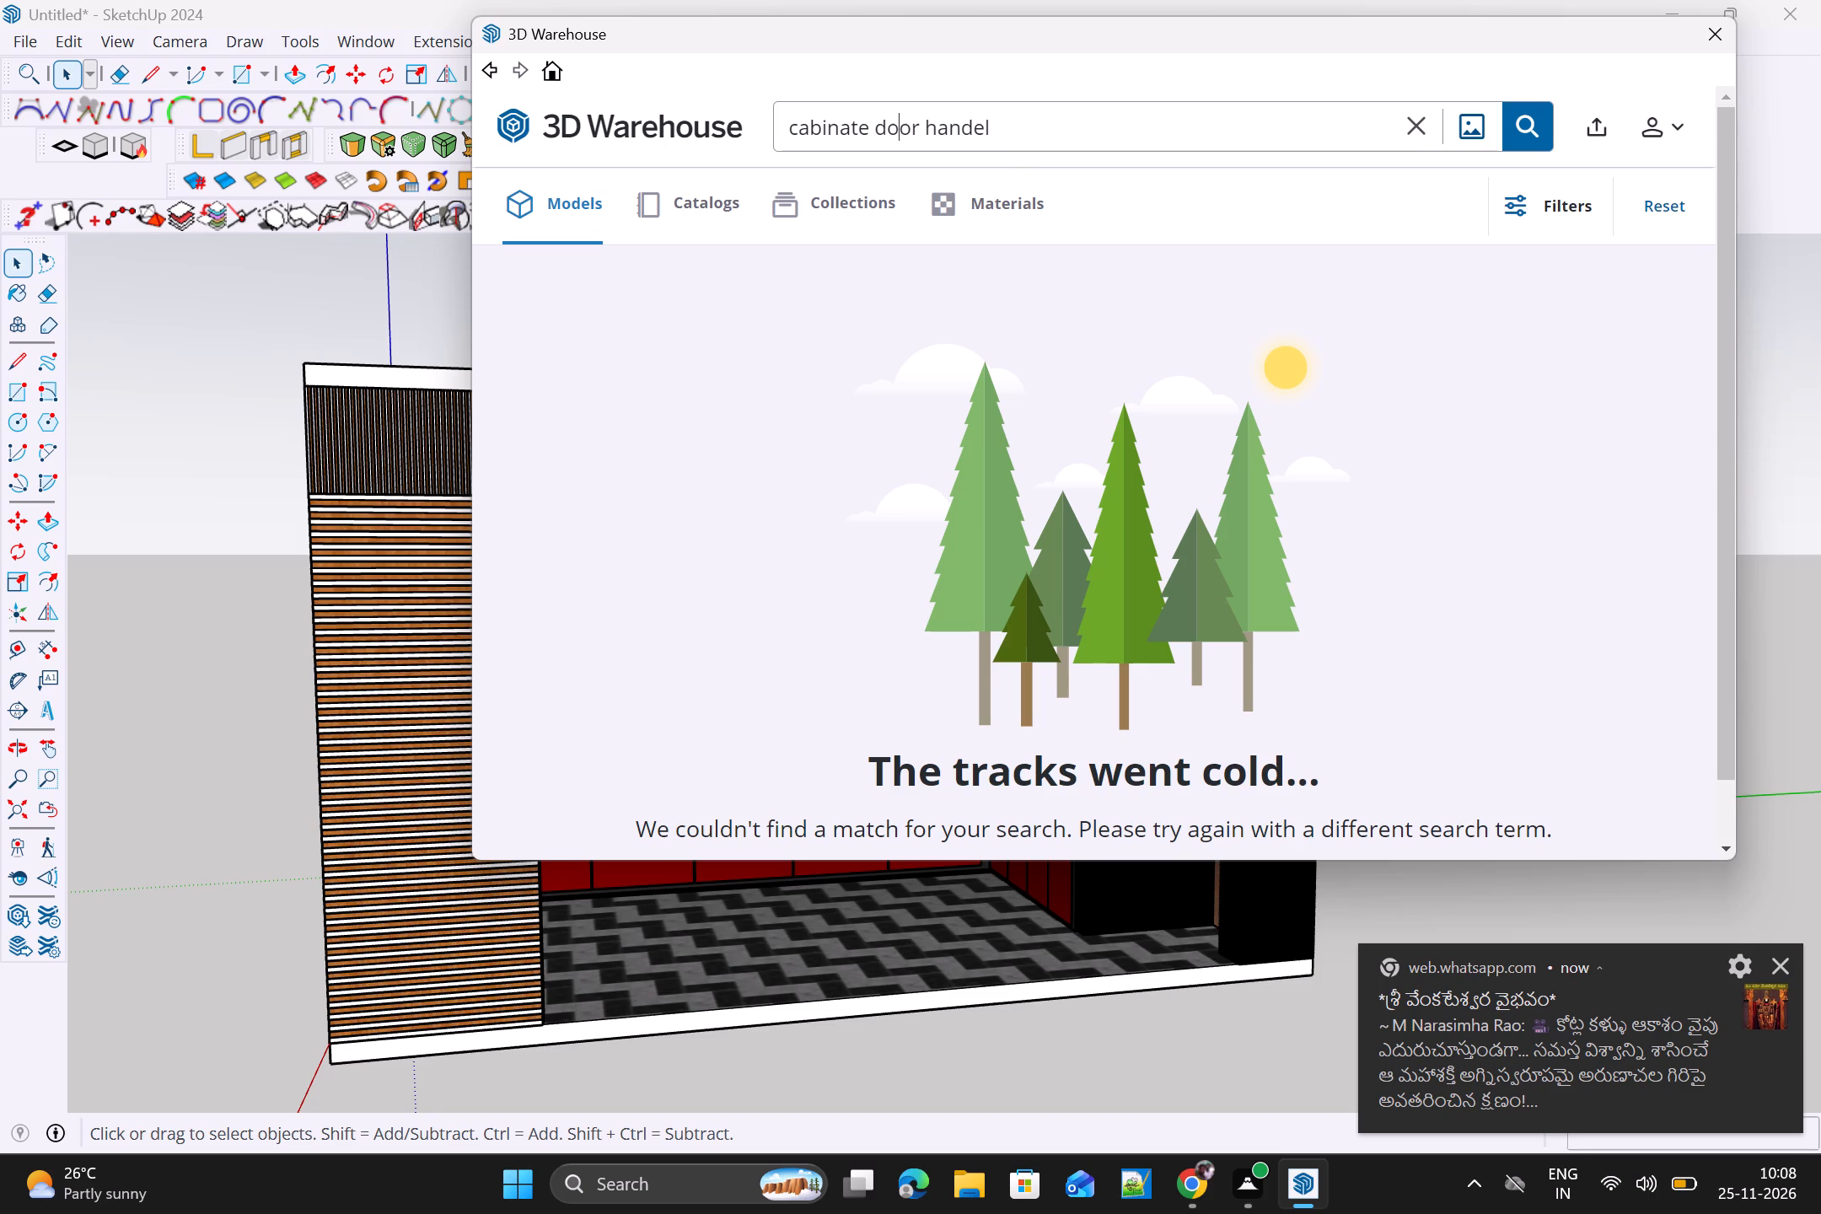
Shorten the search phrase to "door handel" and search the model library for it.
key(Left)
key(BackSpace)
key(BackSpace)
key(BackSpace)
key(BackSpace)
key(BackSpace)
key(BackSpace)
key(BackSpace)
key(BackSpace)
key(BackSpace)
key(BackSpace)
key(BackSpace)
key(BackSpace)
key(BackSpace)
key(BackSpace)
key(BackSpace)
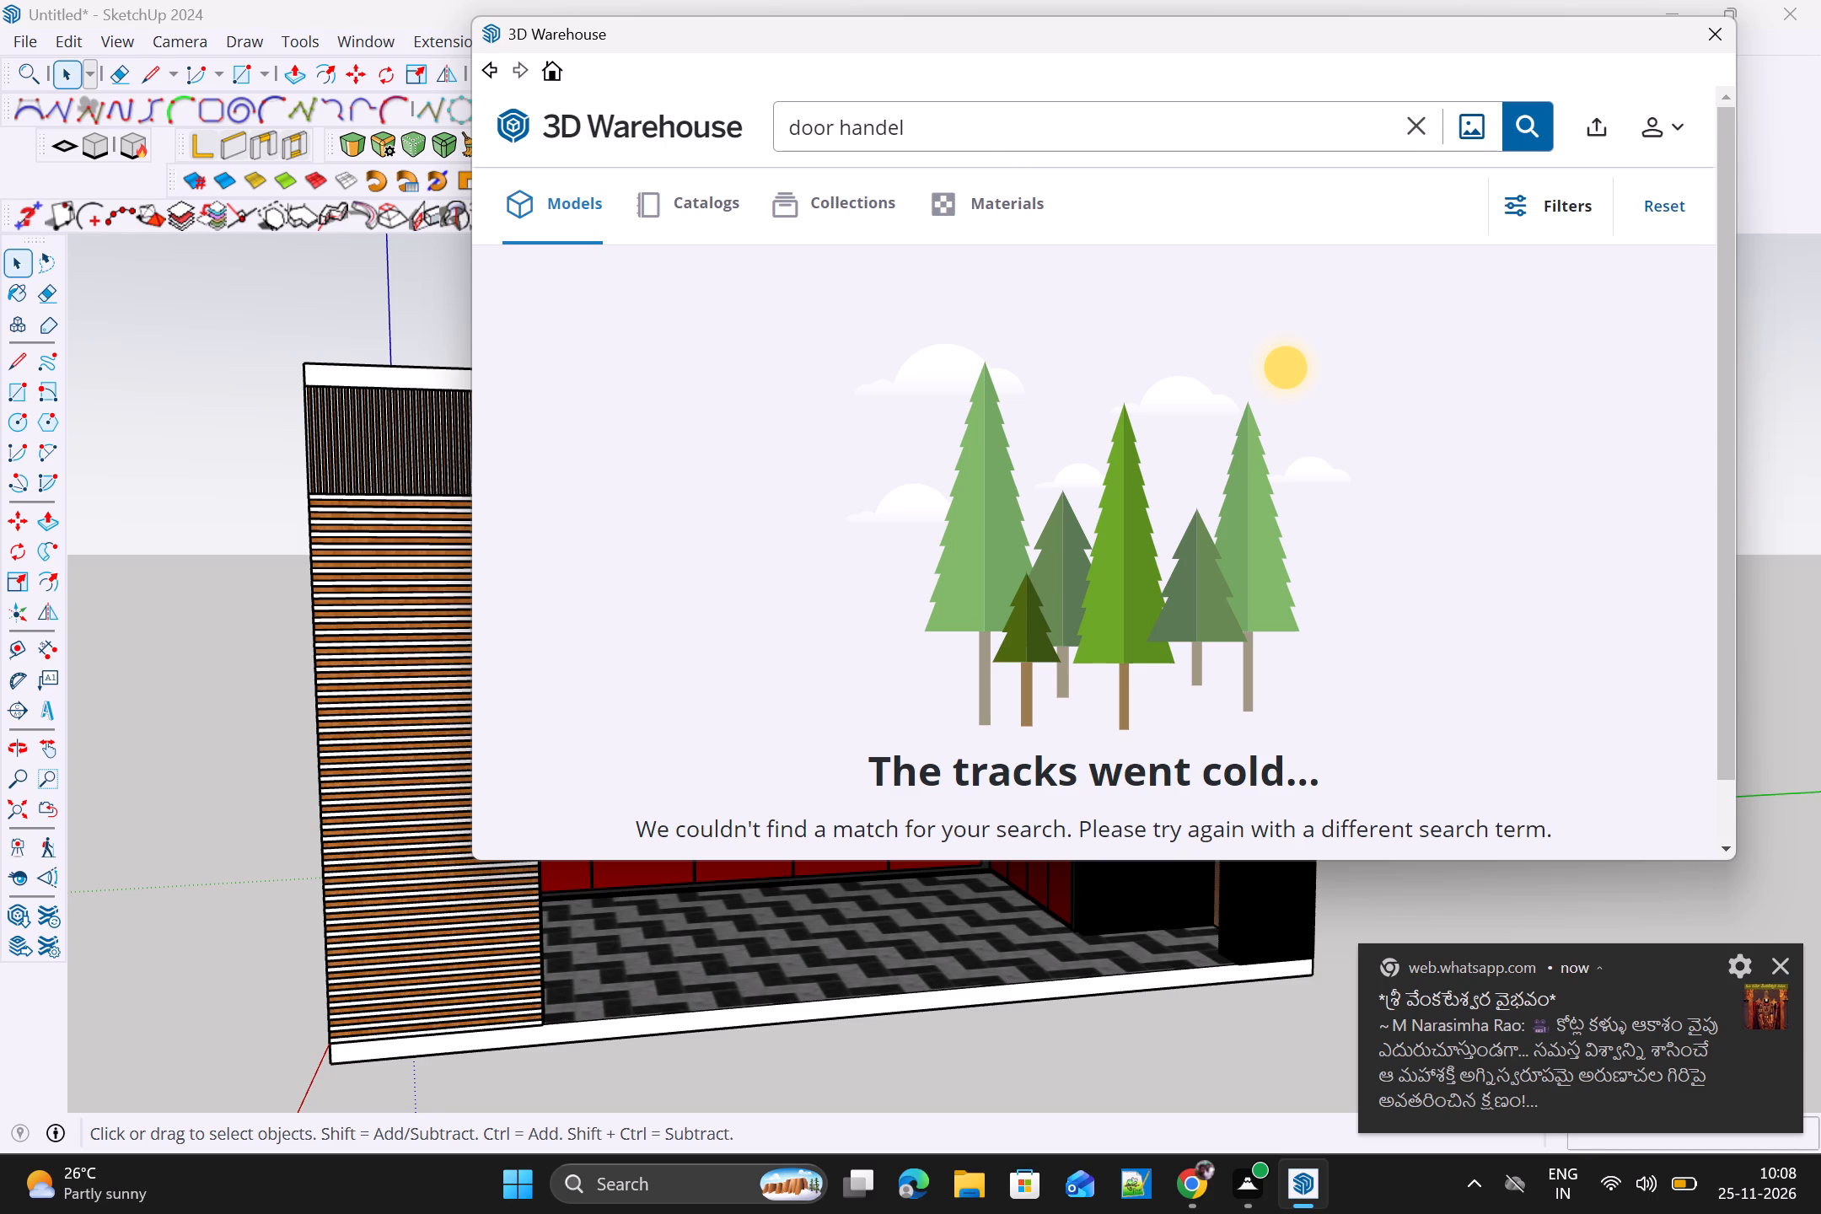
key(Return)
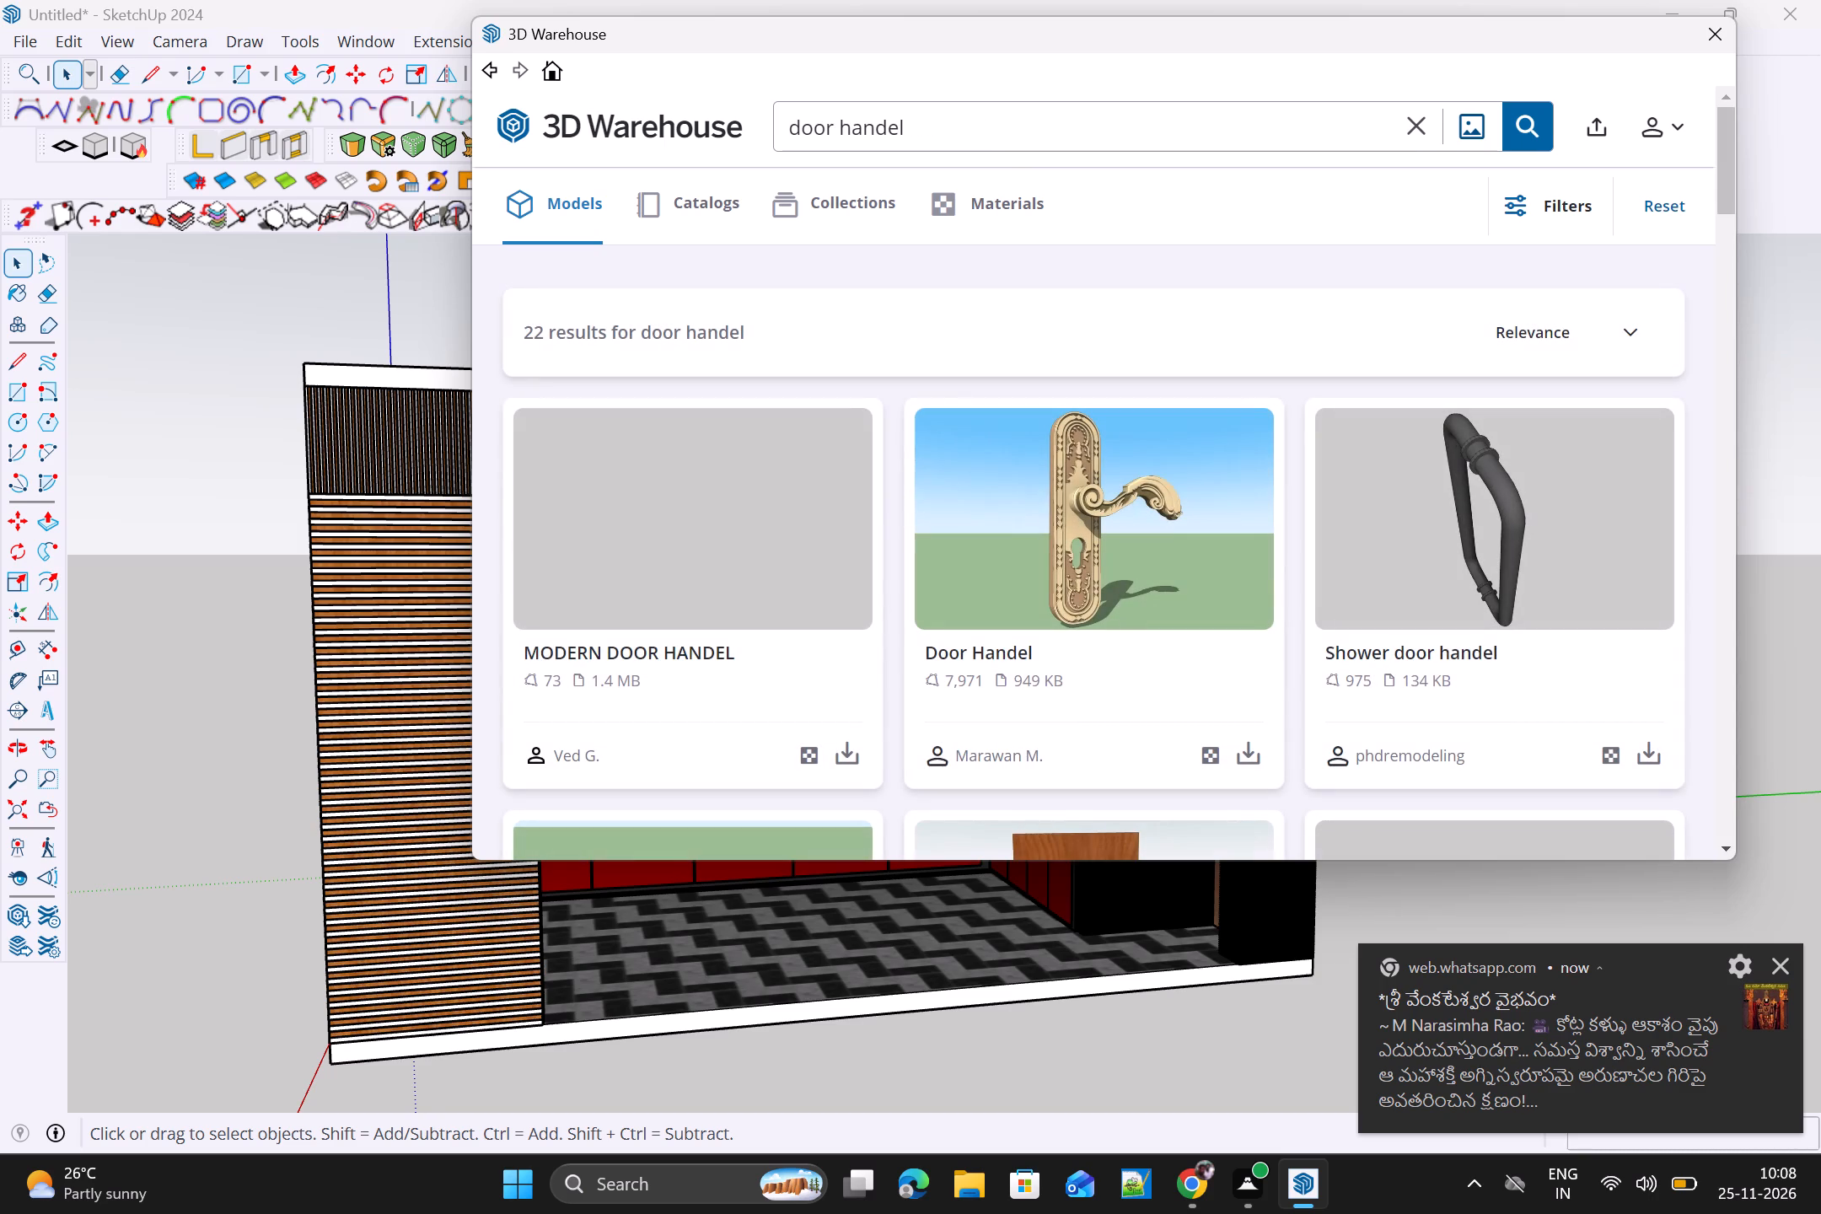
Look through the door handle search results for a model that suits the cabinets.
scroll(1211, 777, down, 1)
scroll(1252, 681, up, 1)
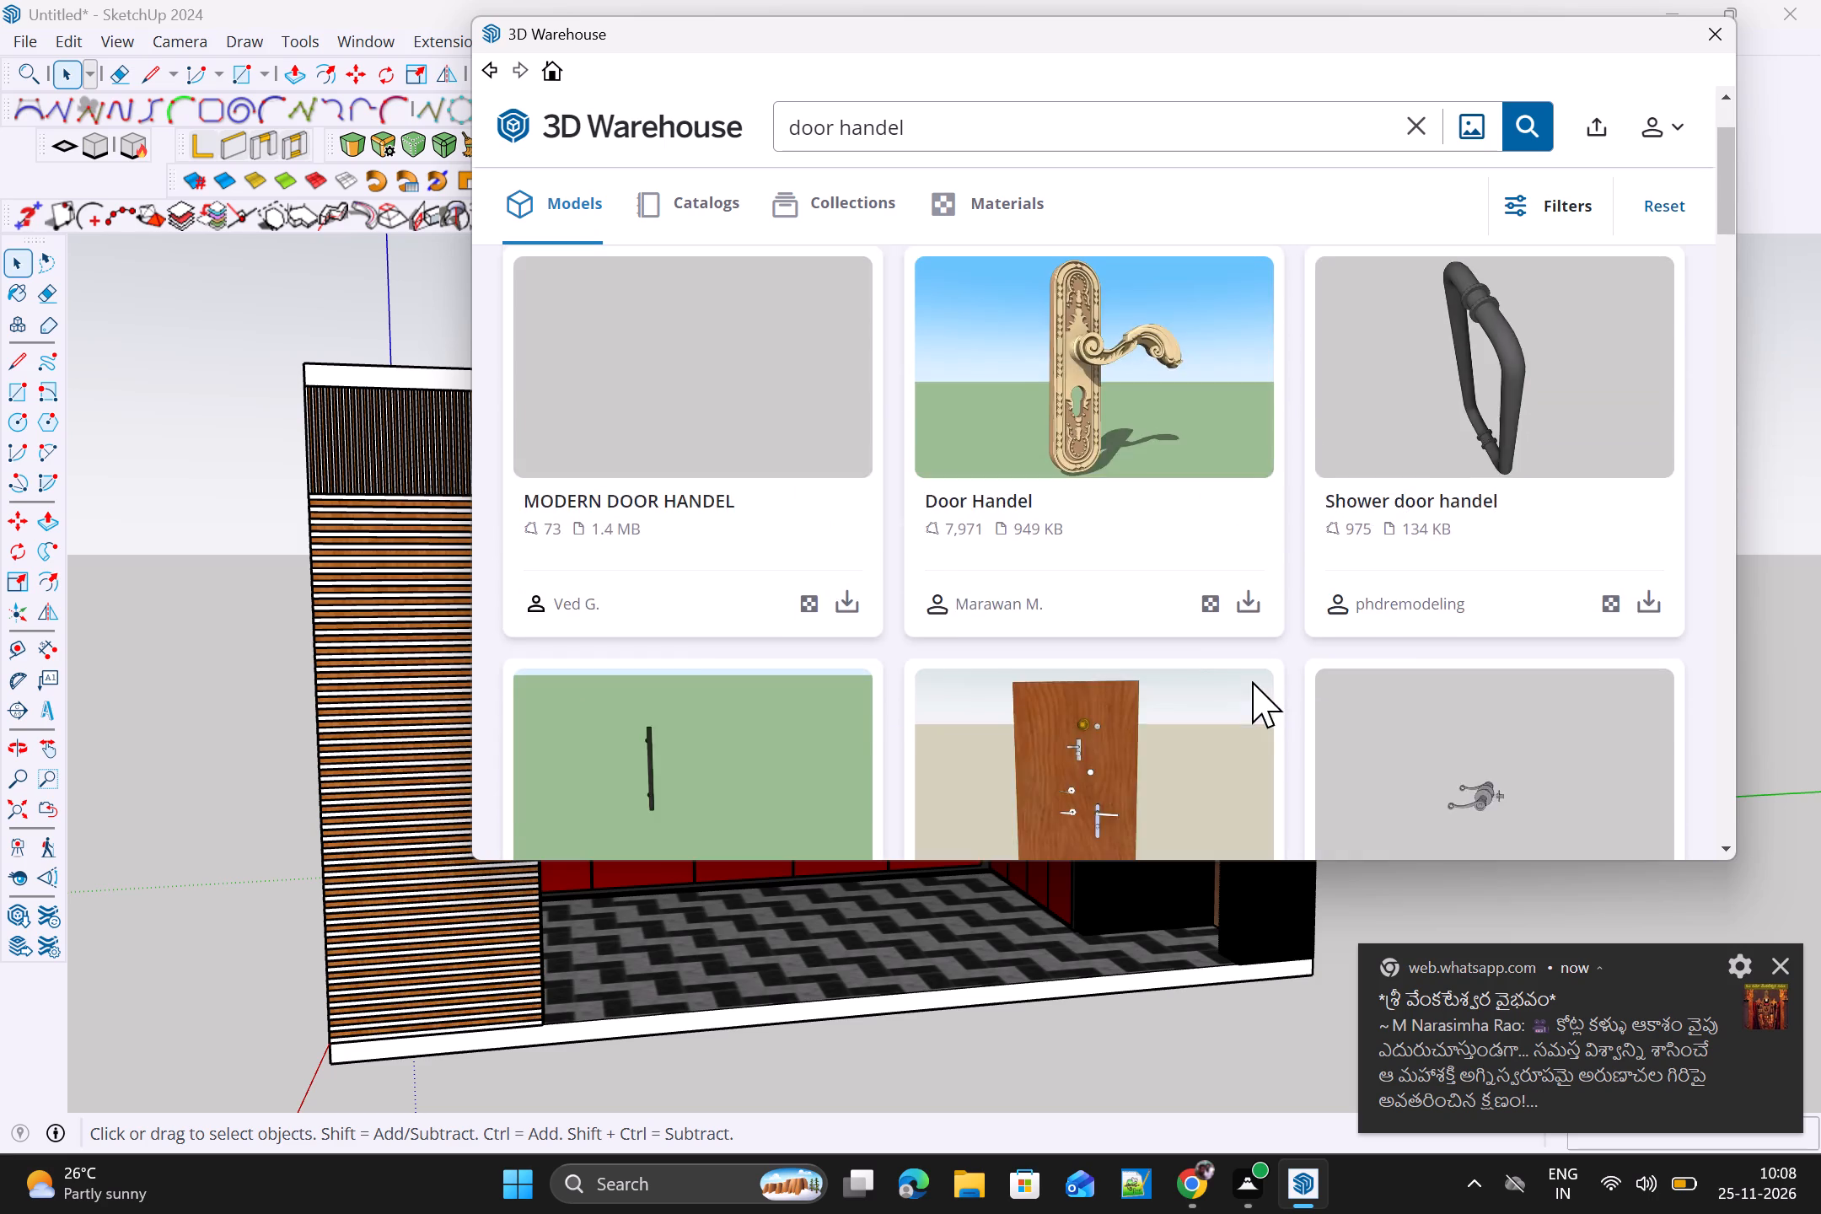
drag(1727, 164, 1731, 178)
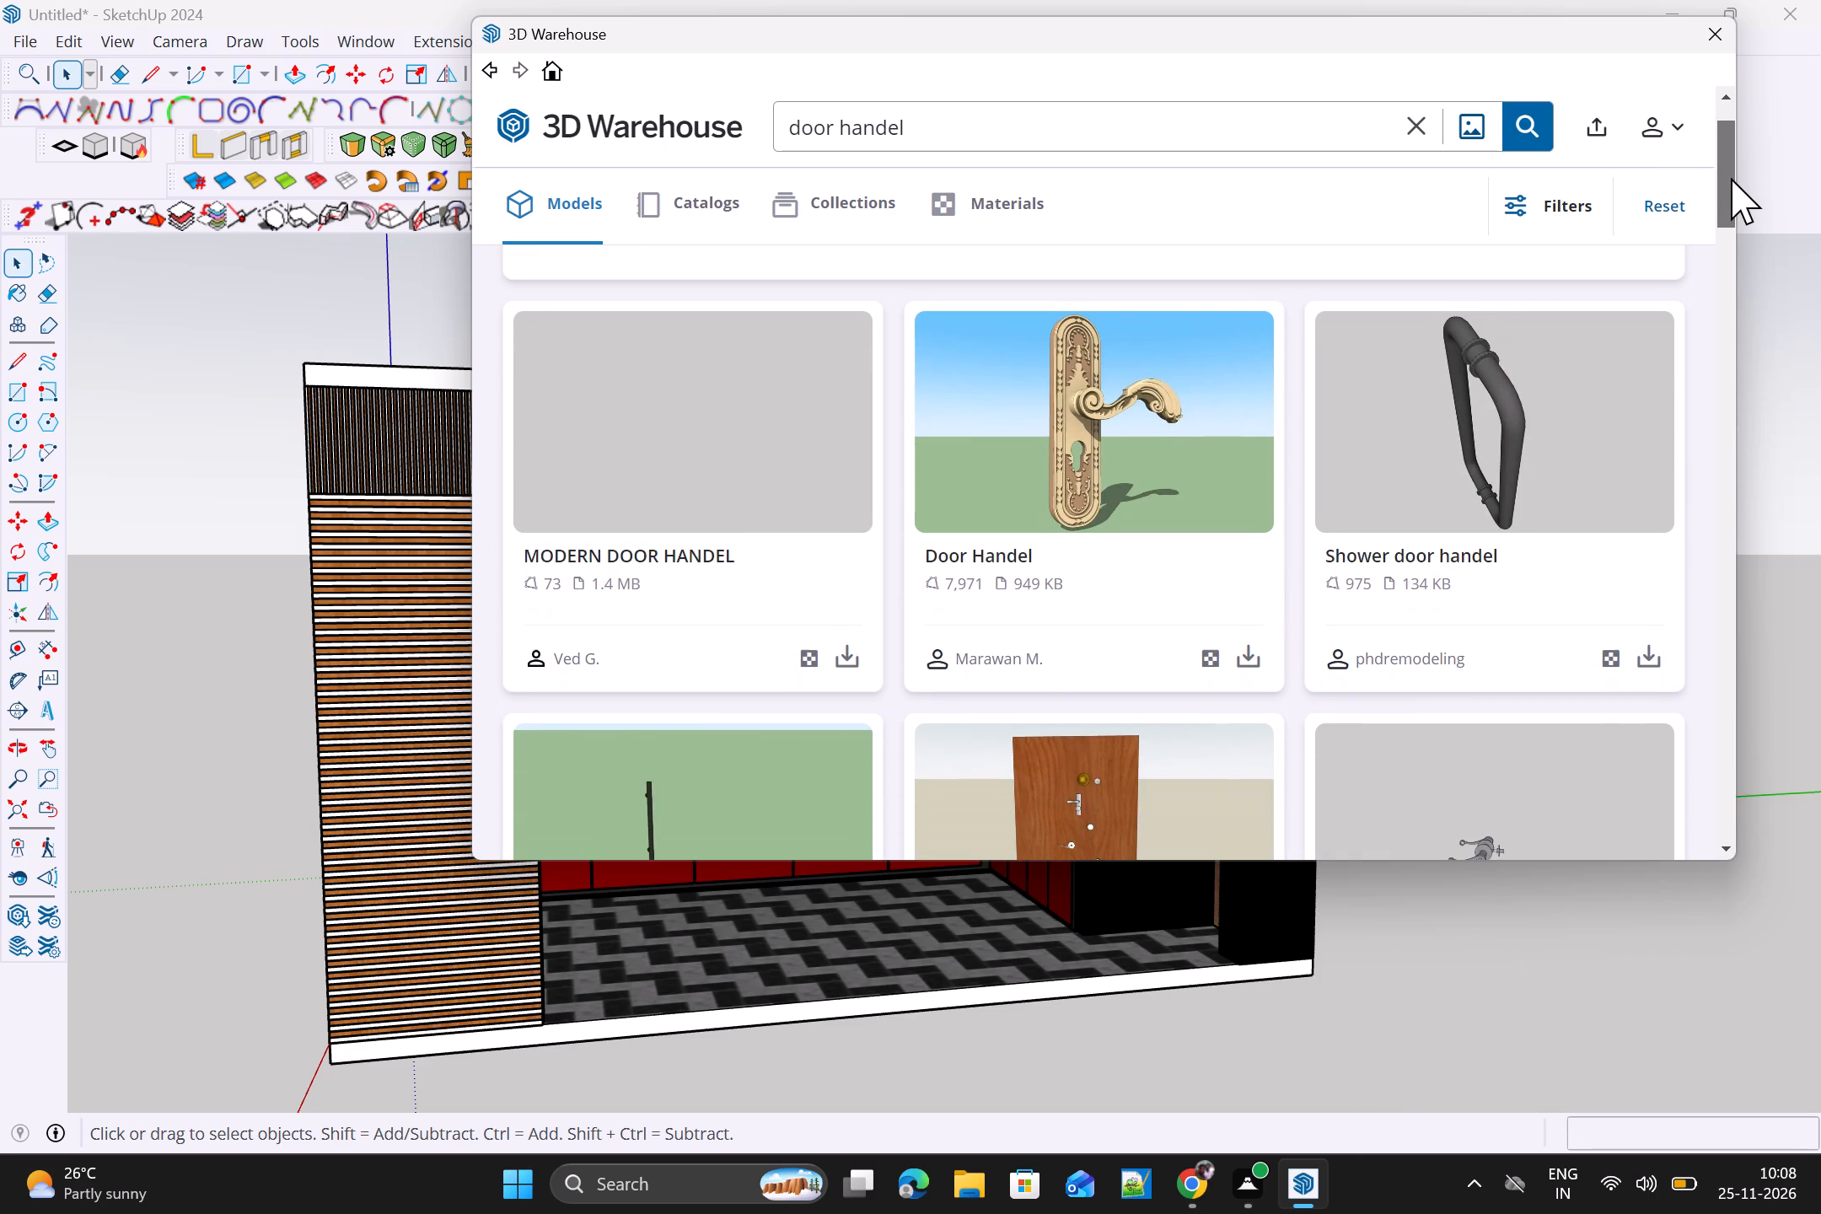
drag(1731, 178, 1725, 248)
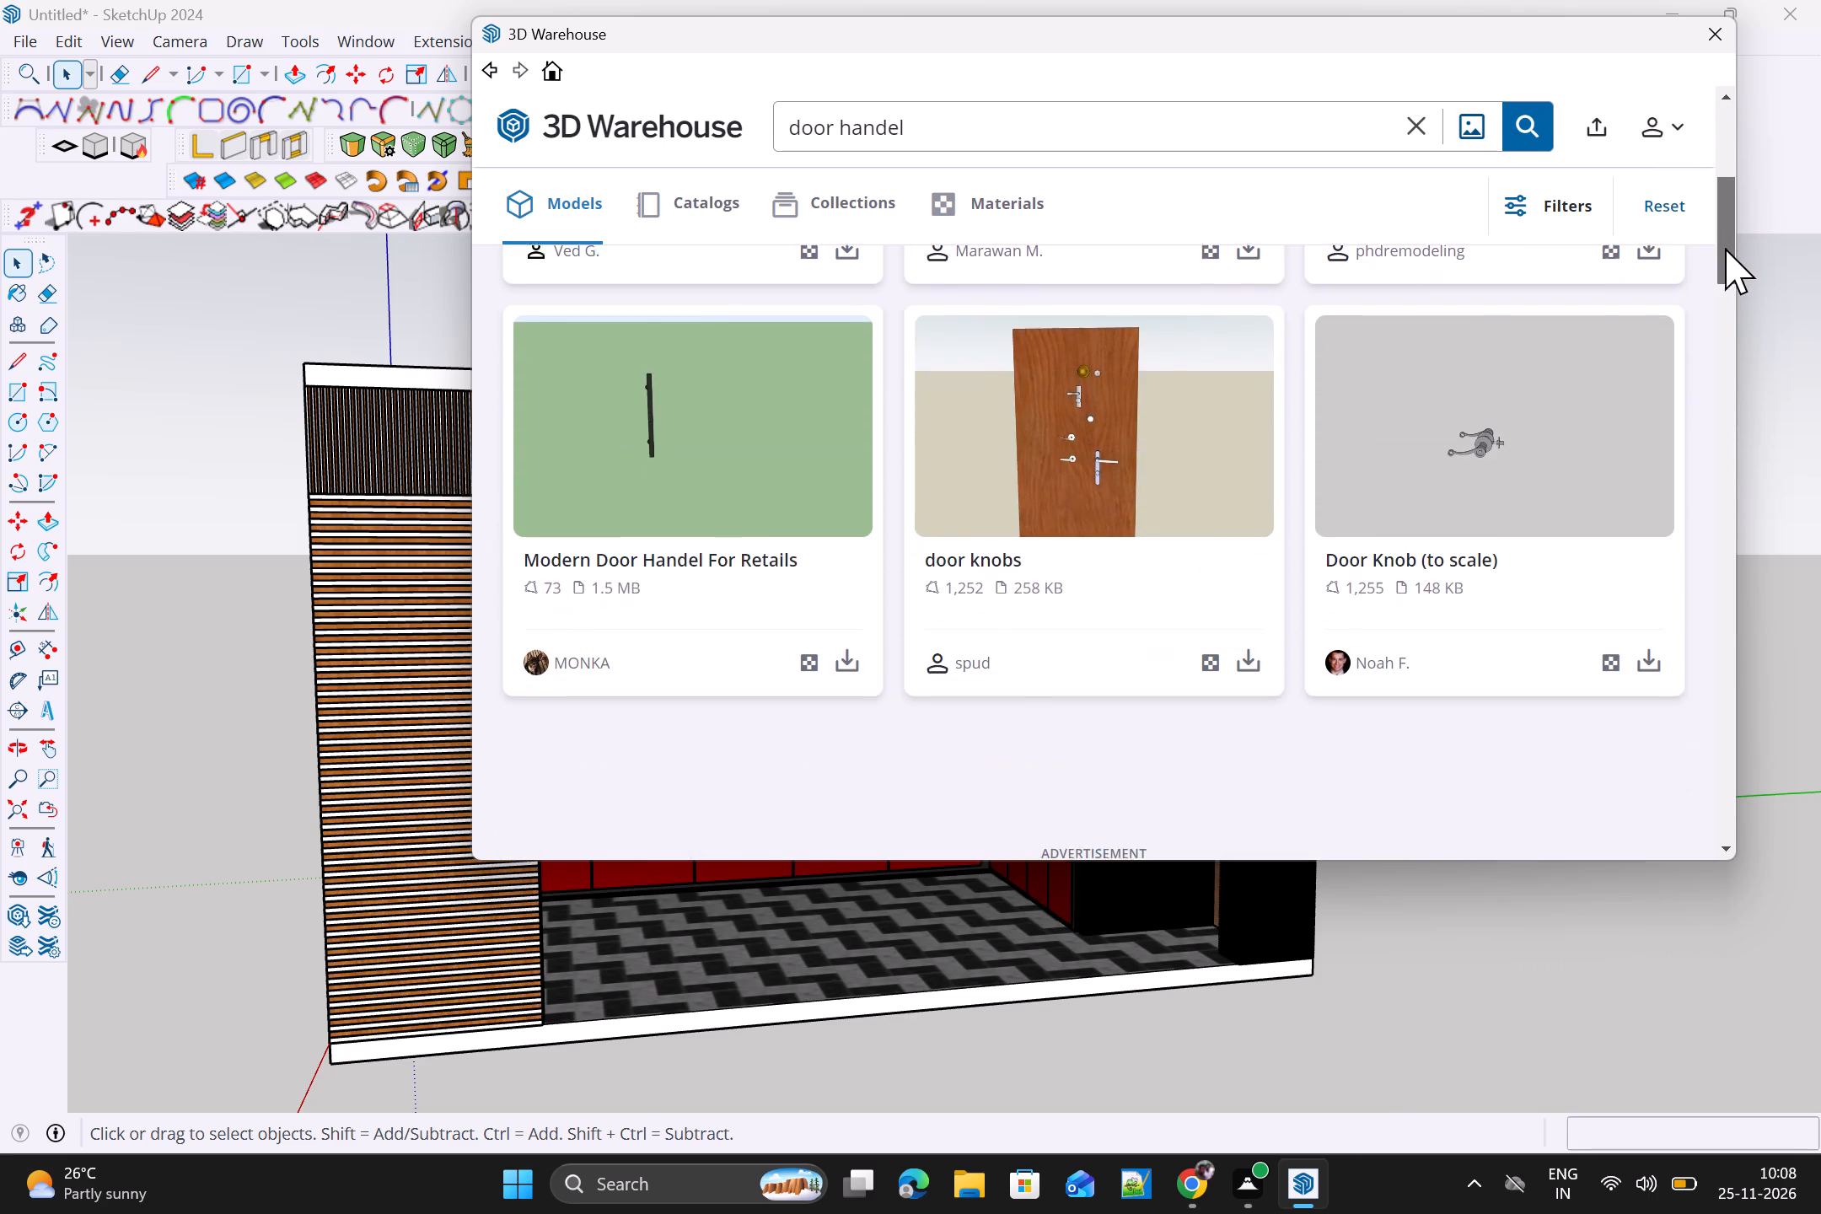
drag(1725, 248, 1719, 316)
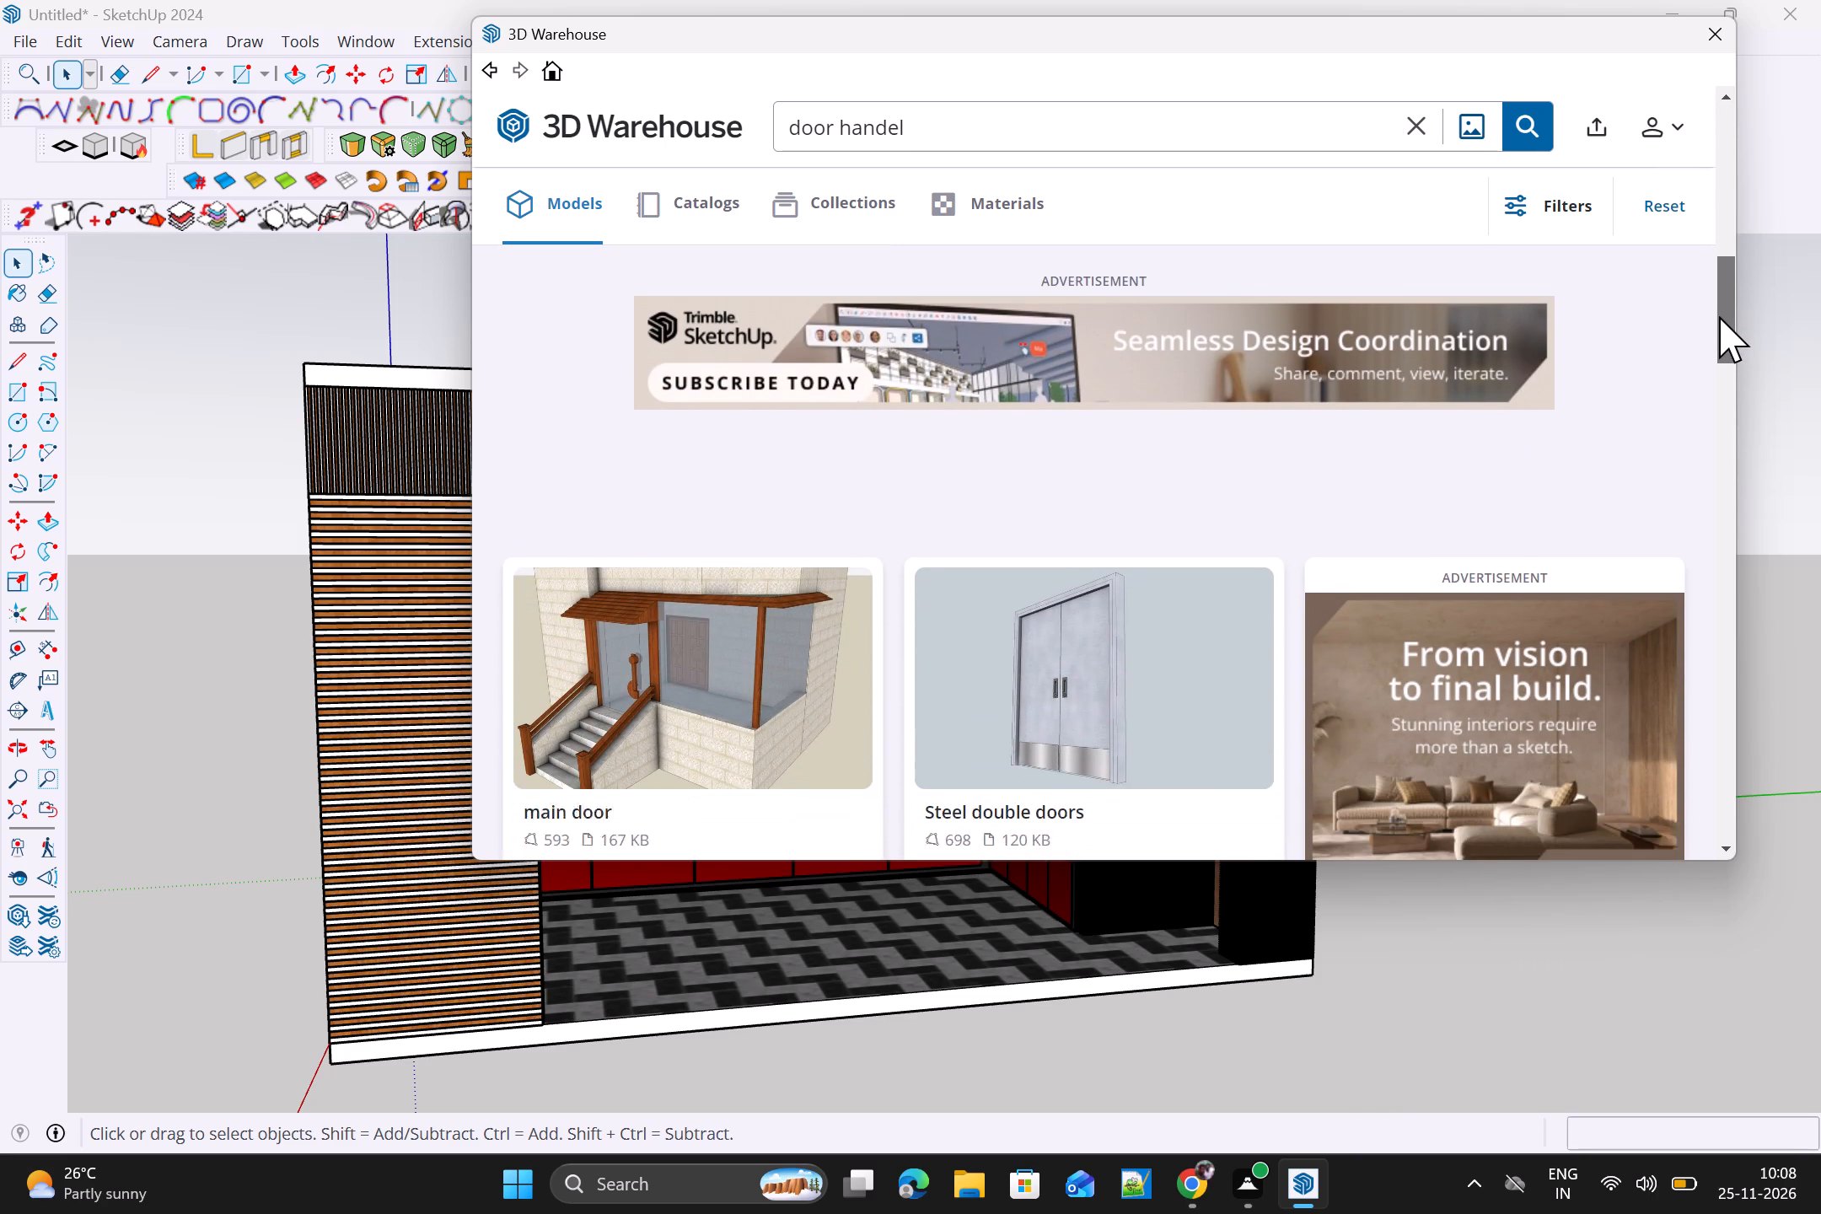
drag(1719, 316, 1696, 454)
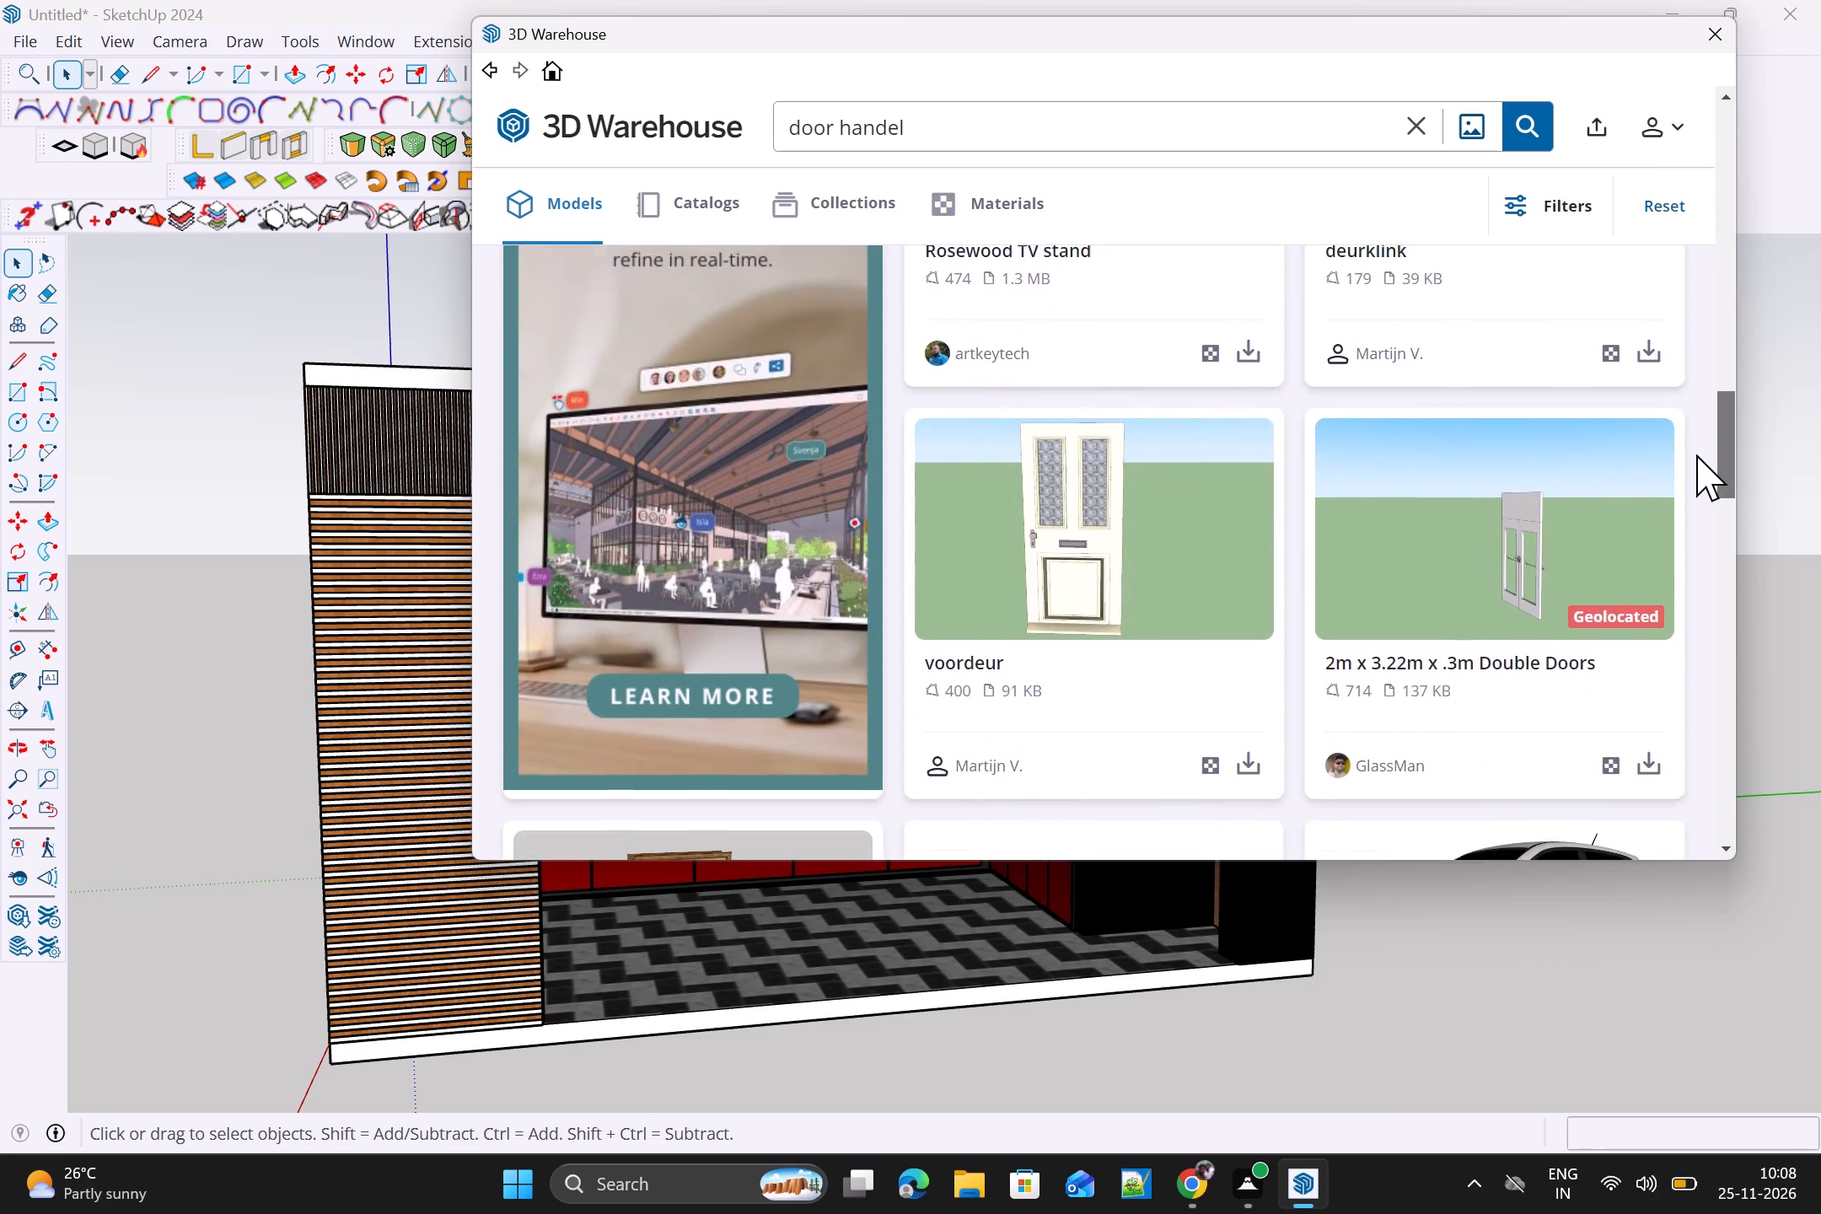
drag(1696, 454, 1671, 707)
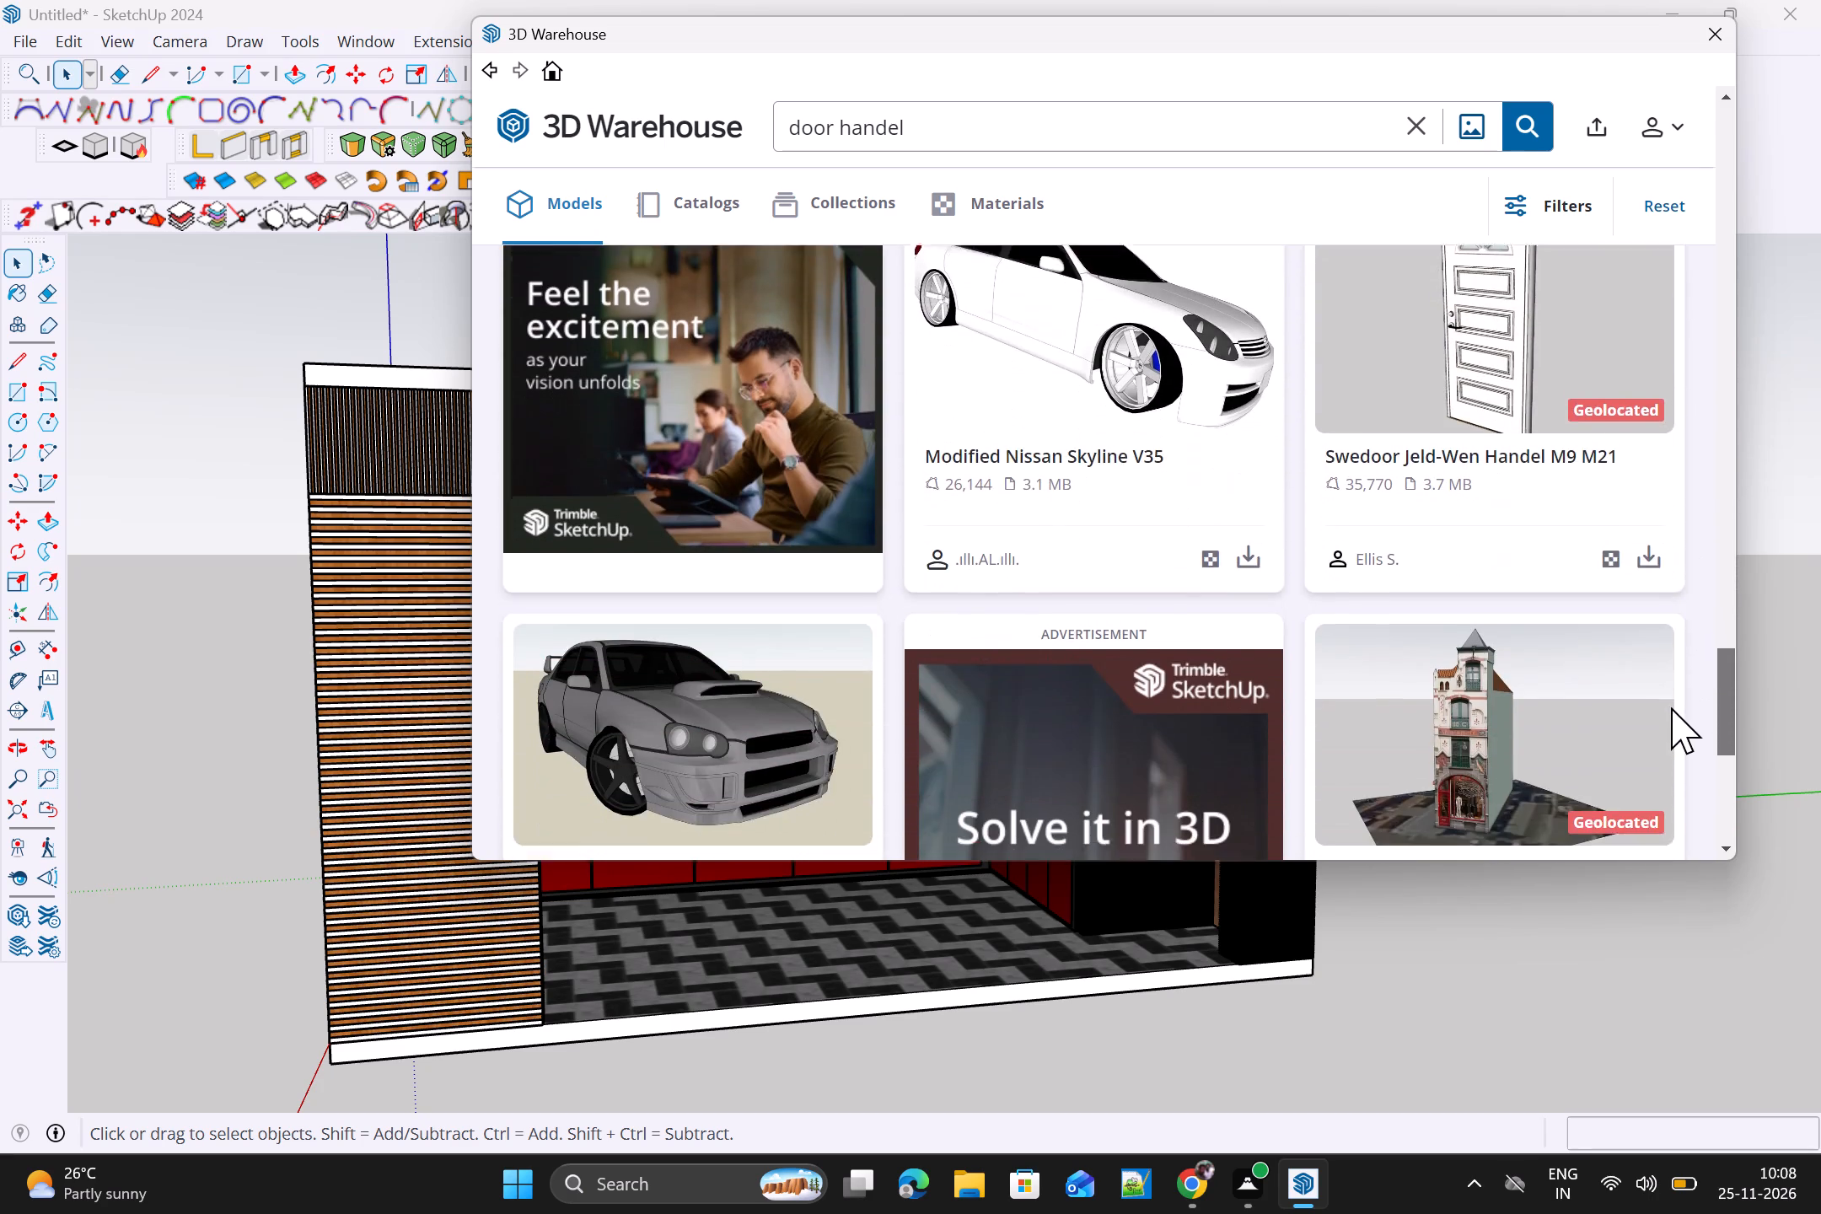
drag(1671, 707, 1649, 801)
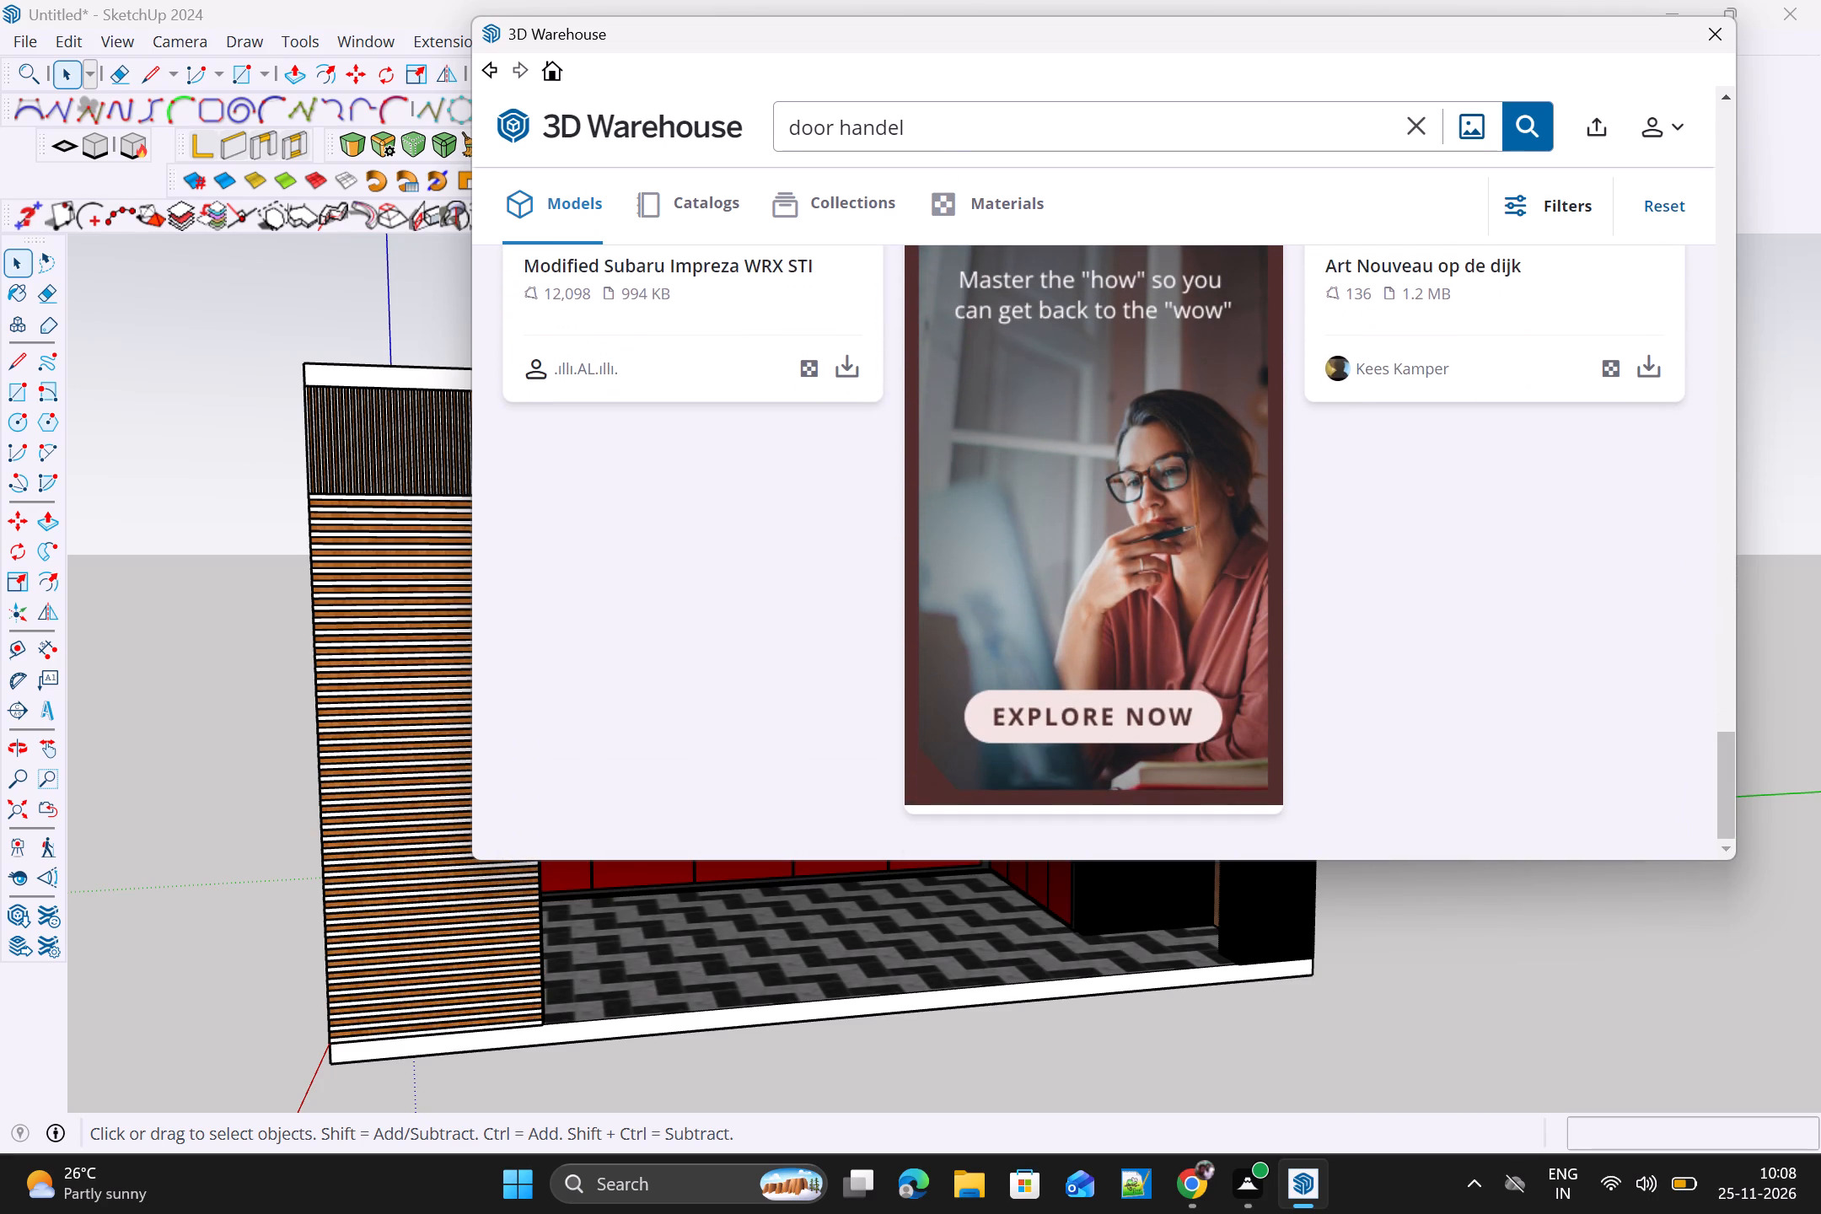
Replace the search phrase with "cabinet door handels", using the corrected spelling of cabinet, and search the model library.
click(931, 129)
key(BackSpace)
key(BackSpace)
key(BackSpace)
key(BackSpace)
key(BackSpace)
key(BackSpace)
key(BackSpace)
key(BackSpace)
key(BackSpace)
key(BackSpace)
key(BackSpace)
key(BackSpace)
key(BackSpace)
key(BackSpace)
key(BackSpace)
key(BackSpace)
text(cab)
key(BackSpace)
key(BackSpace)
key(BackSpace)
key(BackSpace)
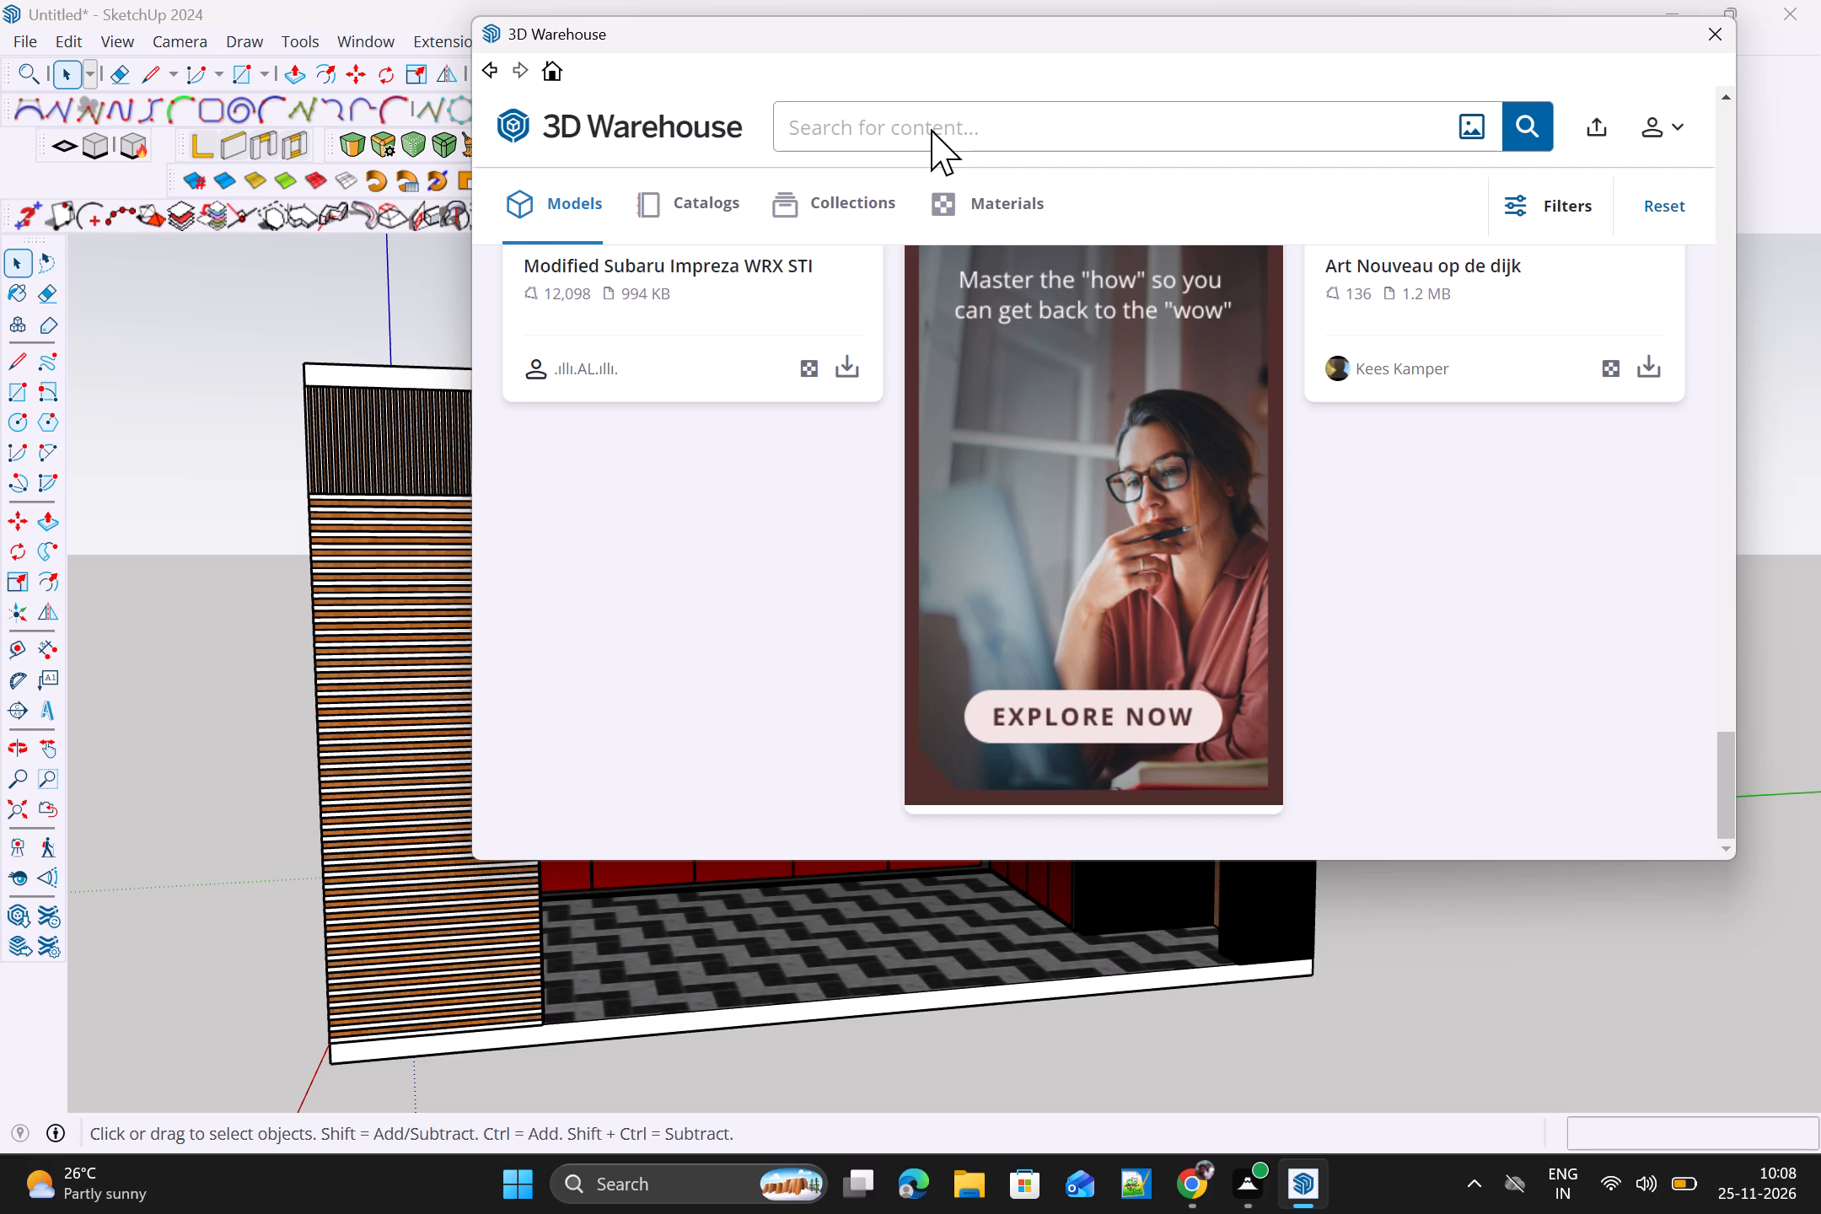
text(cabinate)
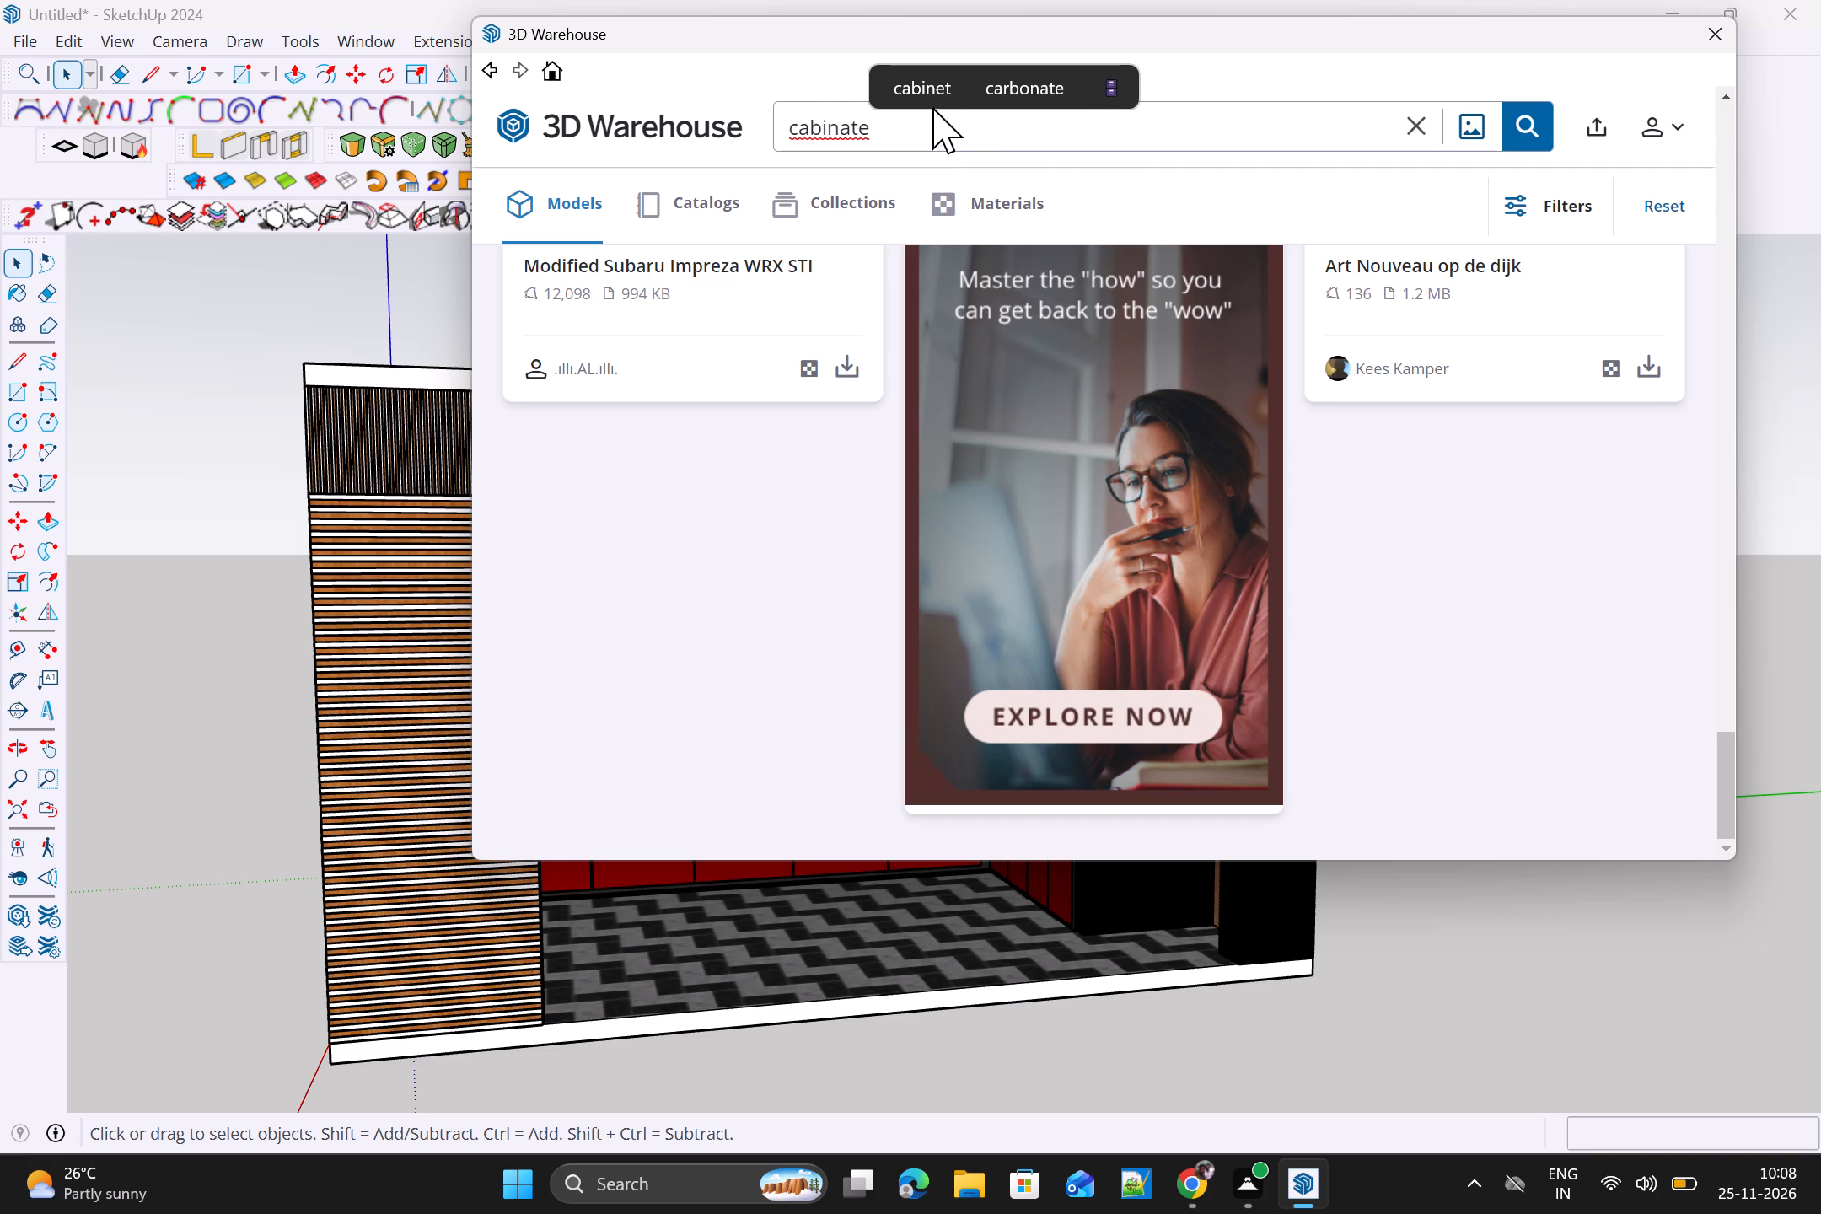
click(939, 91)
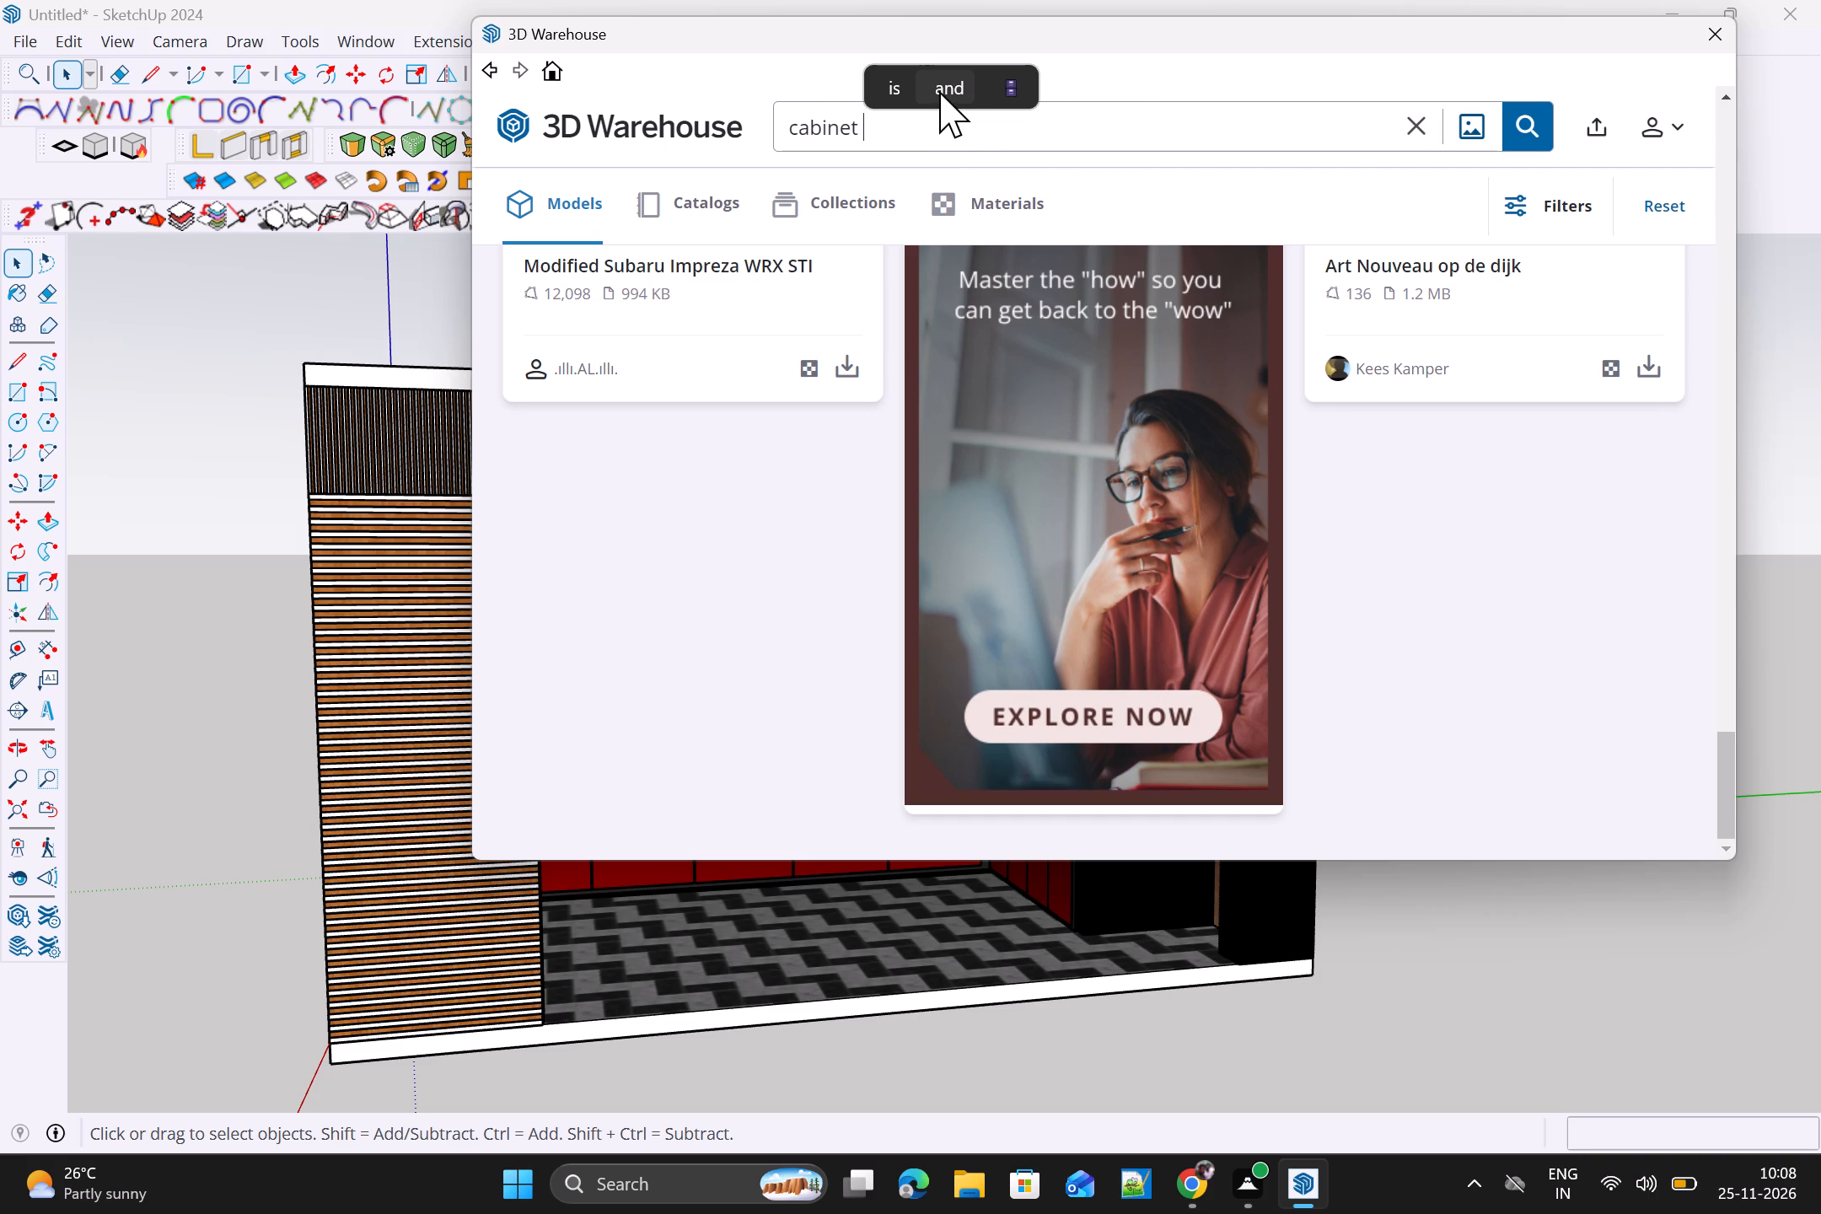
text(door)
key(space)
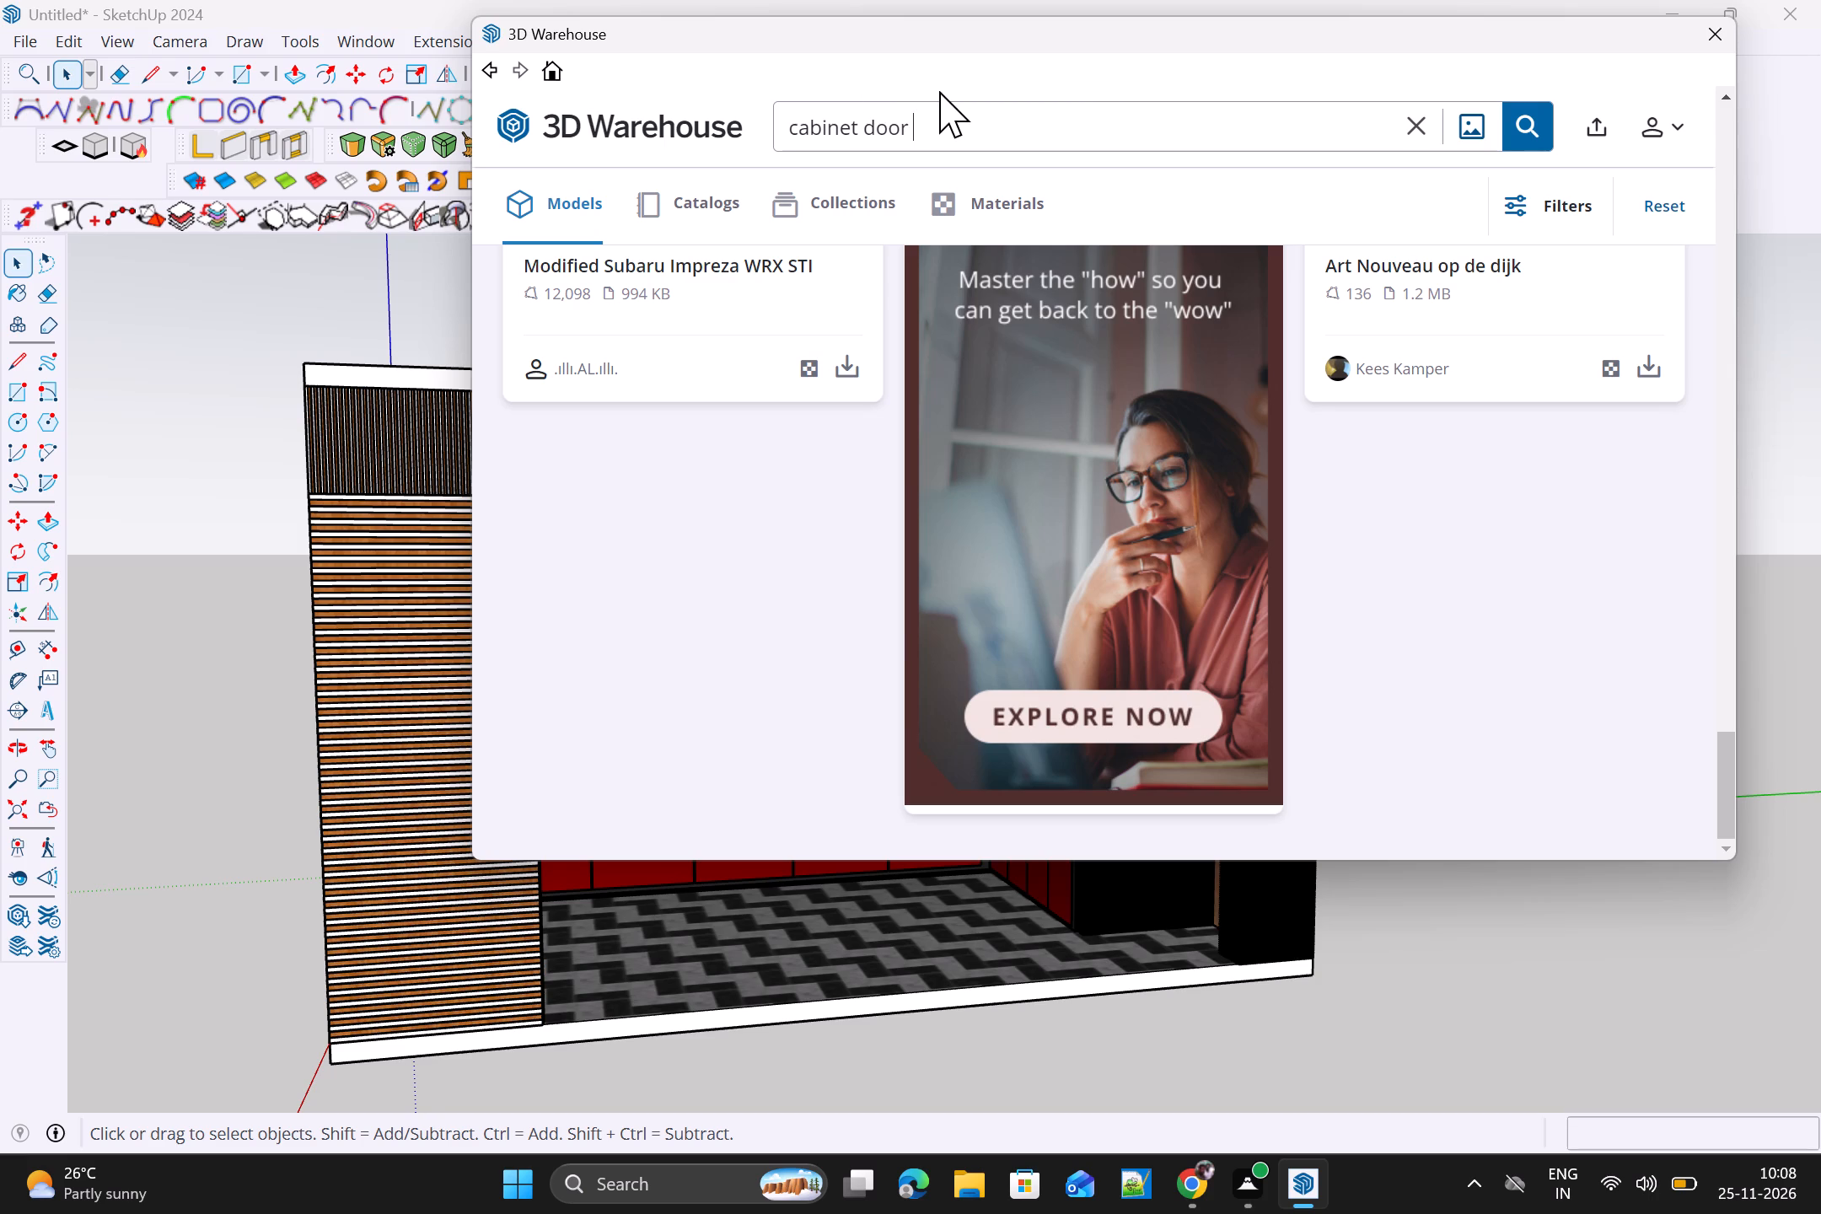
text(handels)
key(Return)
Shorten the search phrase to "cabinet door han" and search the model library again.
key(BackSpace)
key(BackSpace)
key(BackSpace)
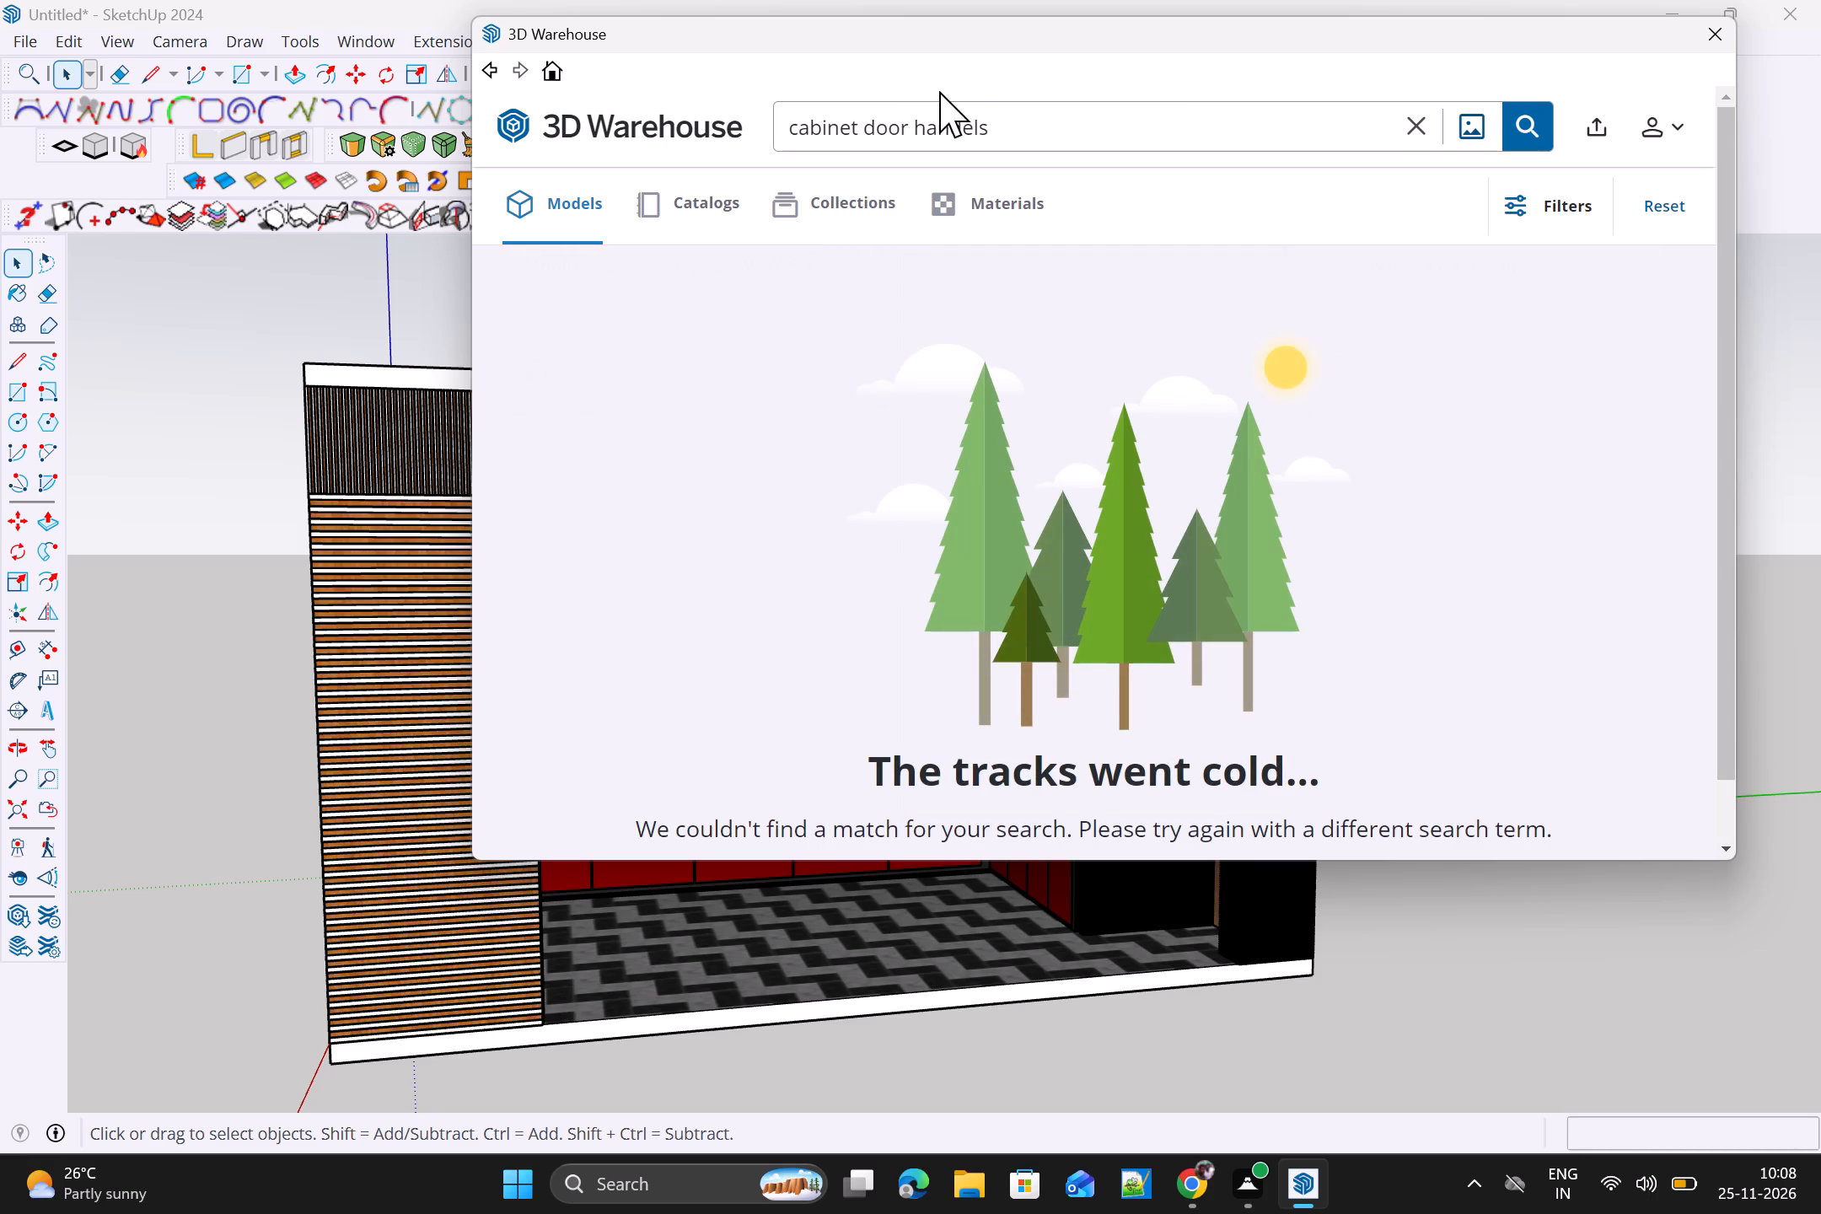
click(997, 121)
key(BackSpace)
key(BackSpace)
key(BackSpace)
key(BackSpace)
key(Return)
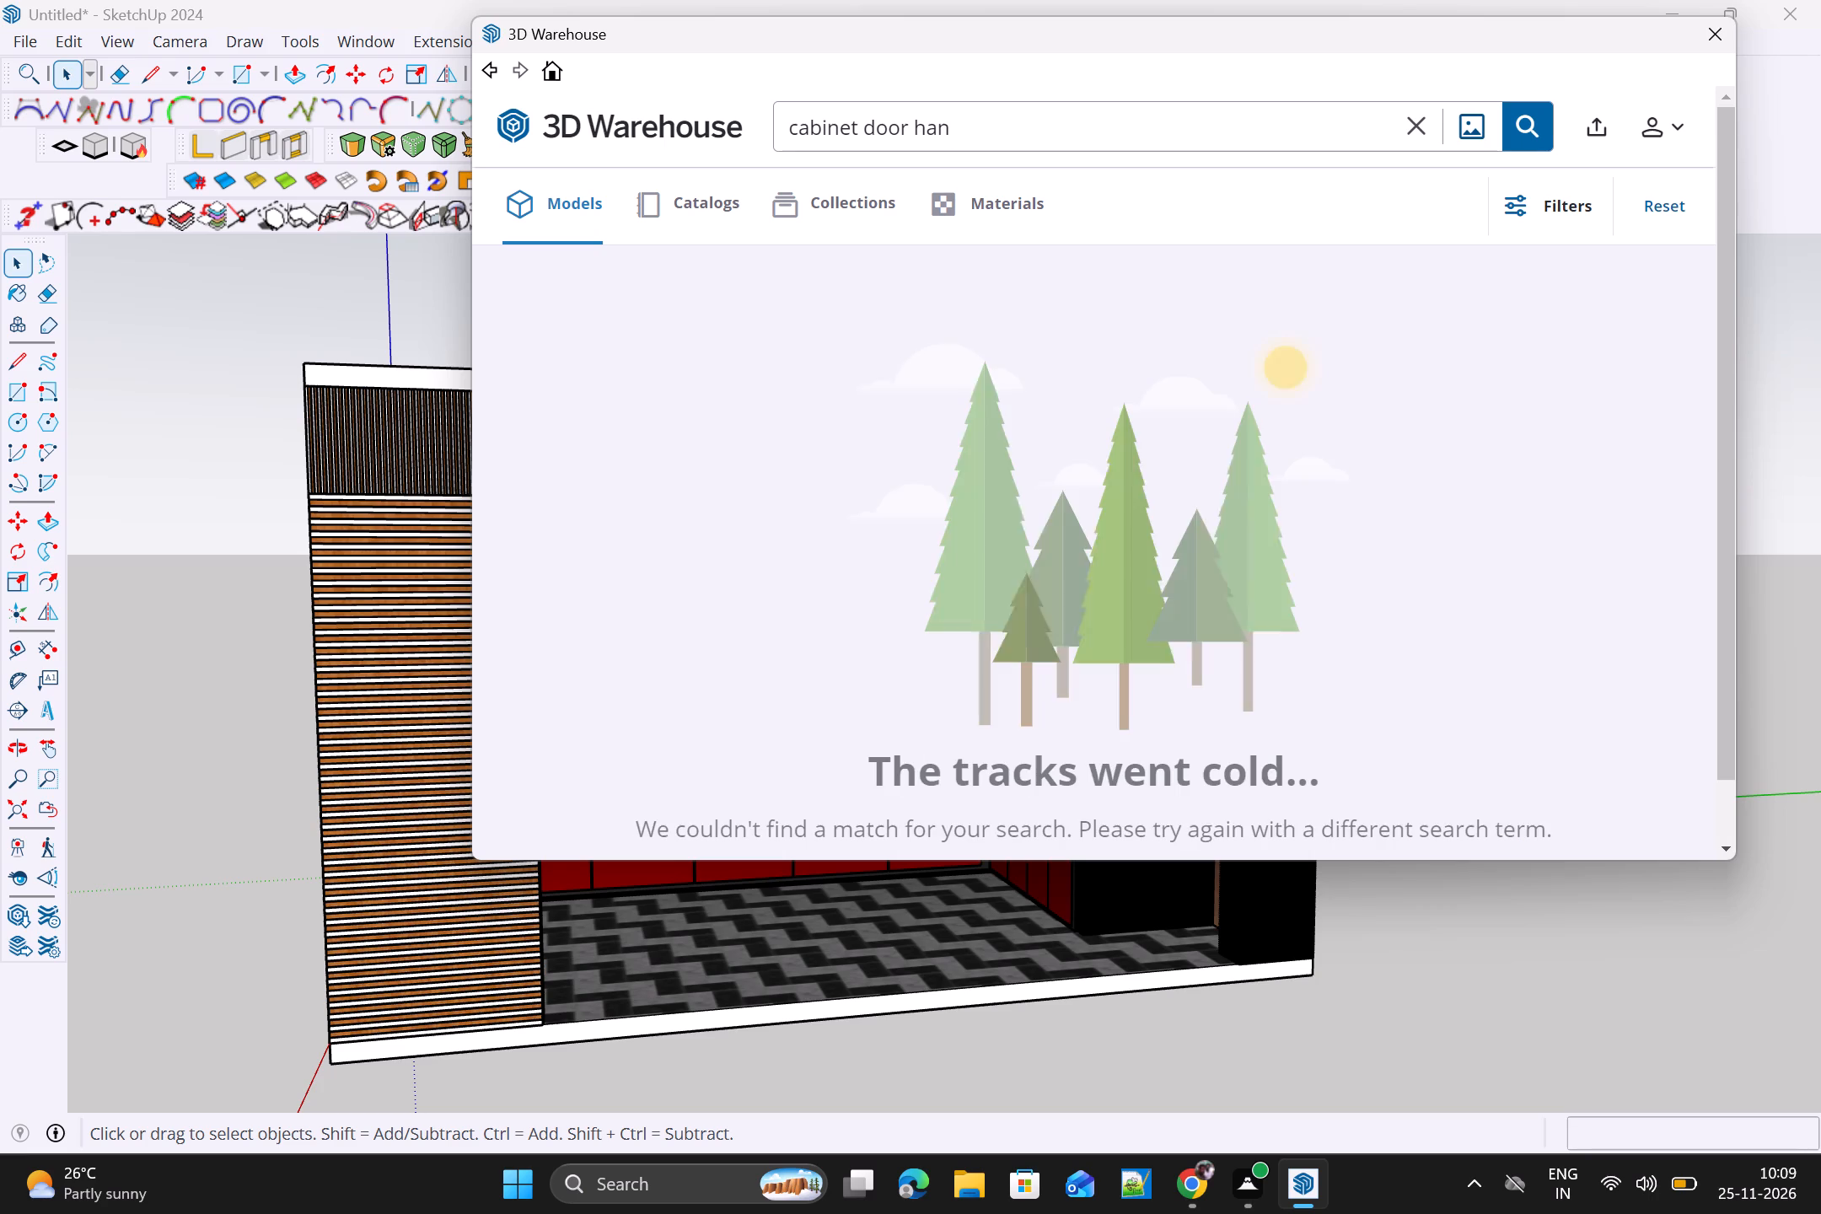
Reduce the search phrase to "cabinet door" and search the model library.
key(BackSpace)
key(BackSpace)
key(BackSpace)
click(997, 121)
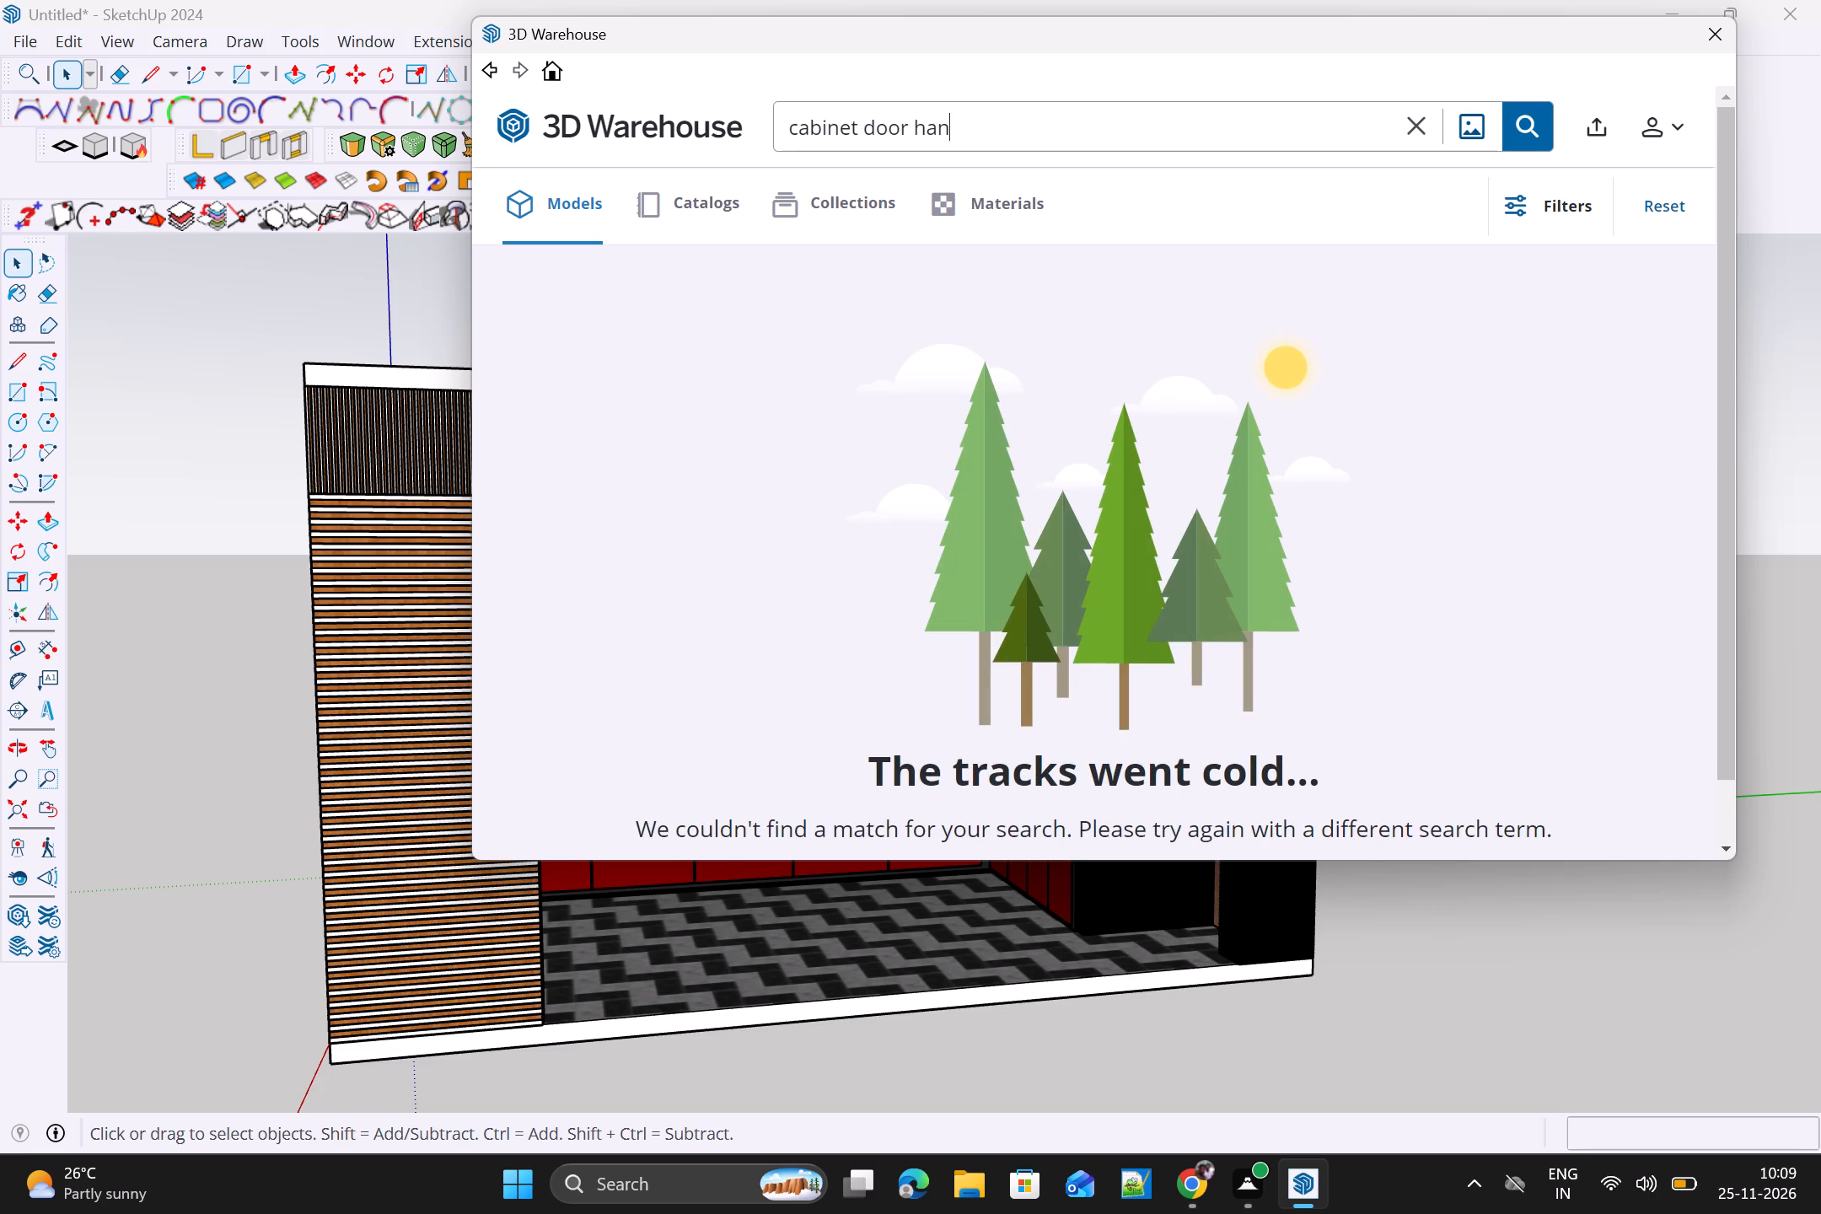
key(BackSpace)
key(BackSpace)
key(BackSpace)
key(BackSpace)
key(Return)
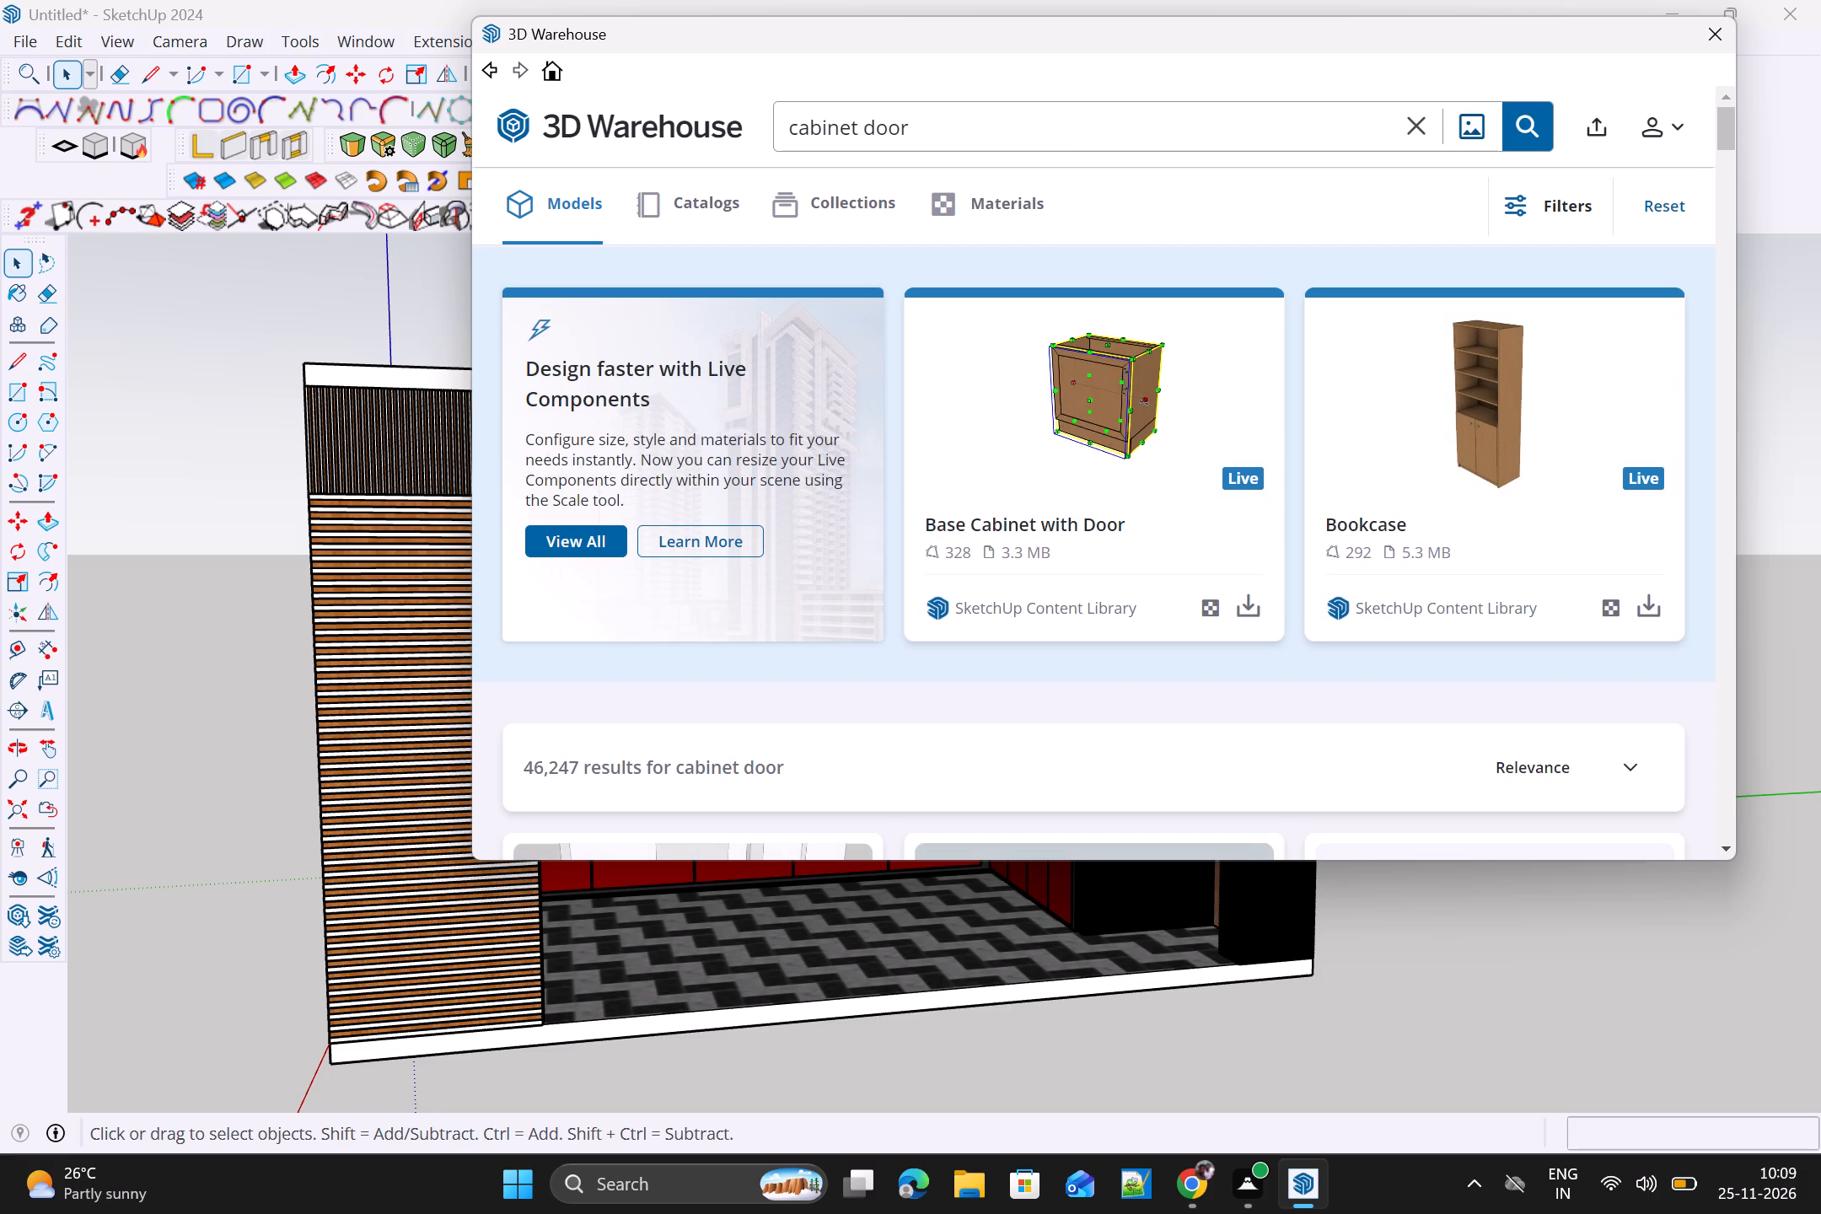
Look through the "cabinet door" search results for a knob or handle that suits the red cabinets.
scroll(1102, 345, down, 2)
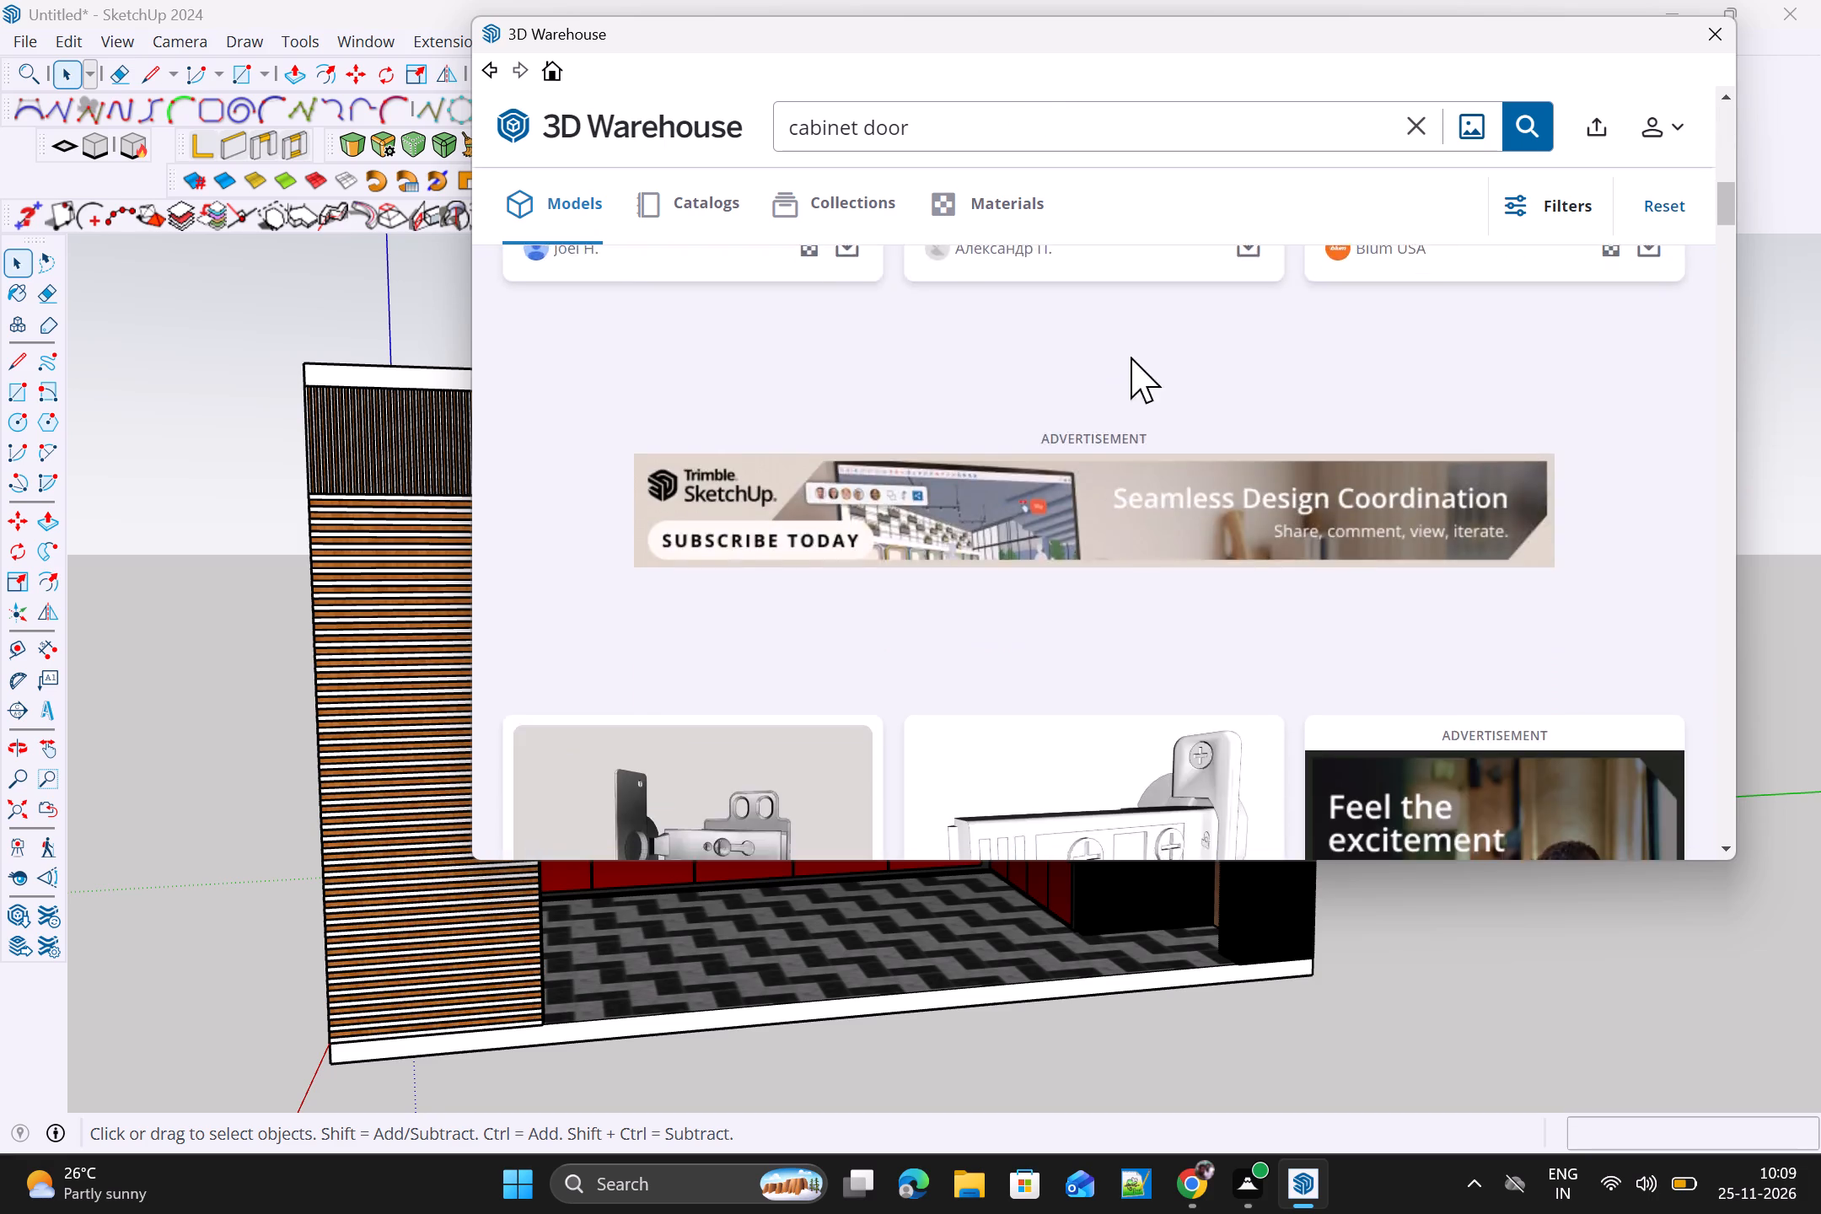
scroll(1133, 354, up, 2)
scroll(1196, 358, down, 1)
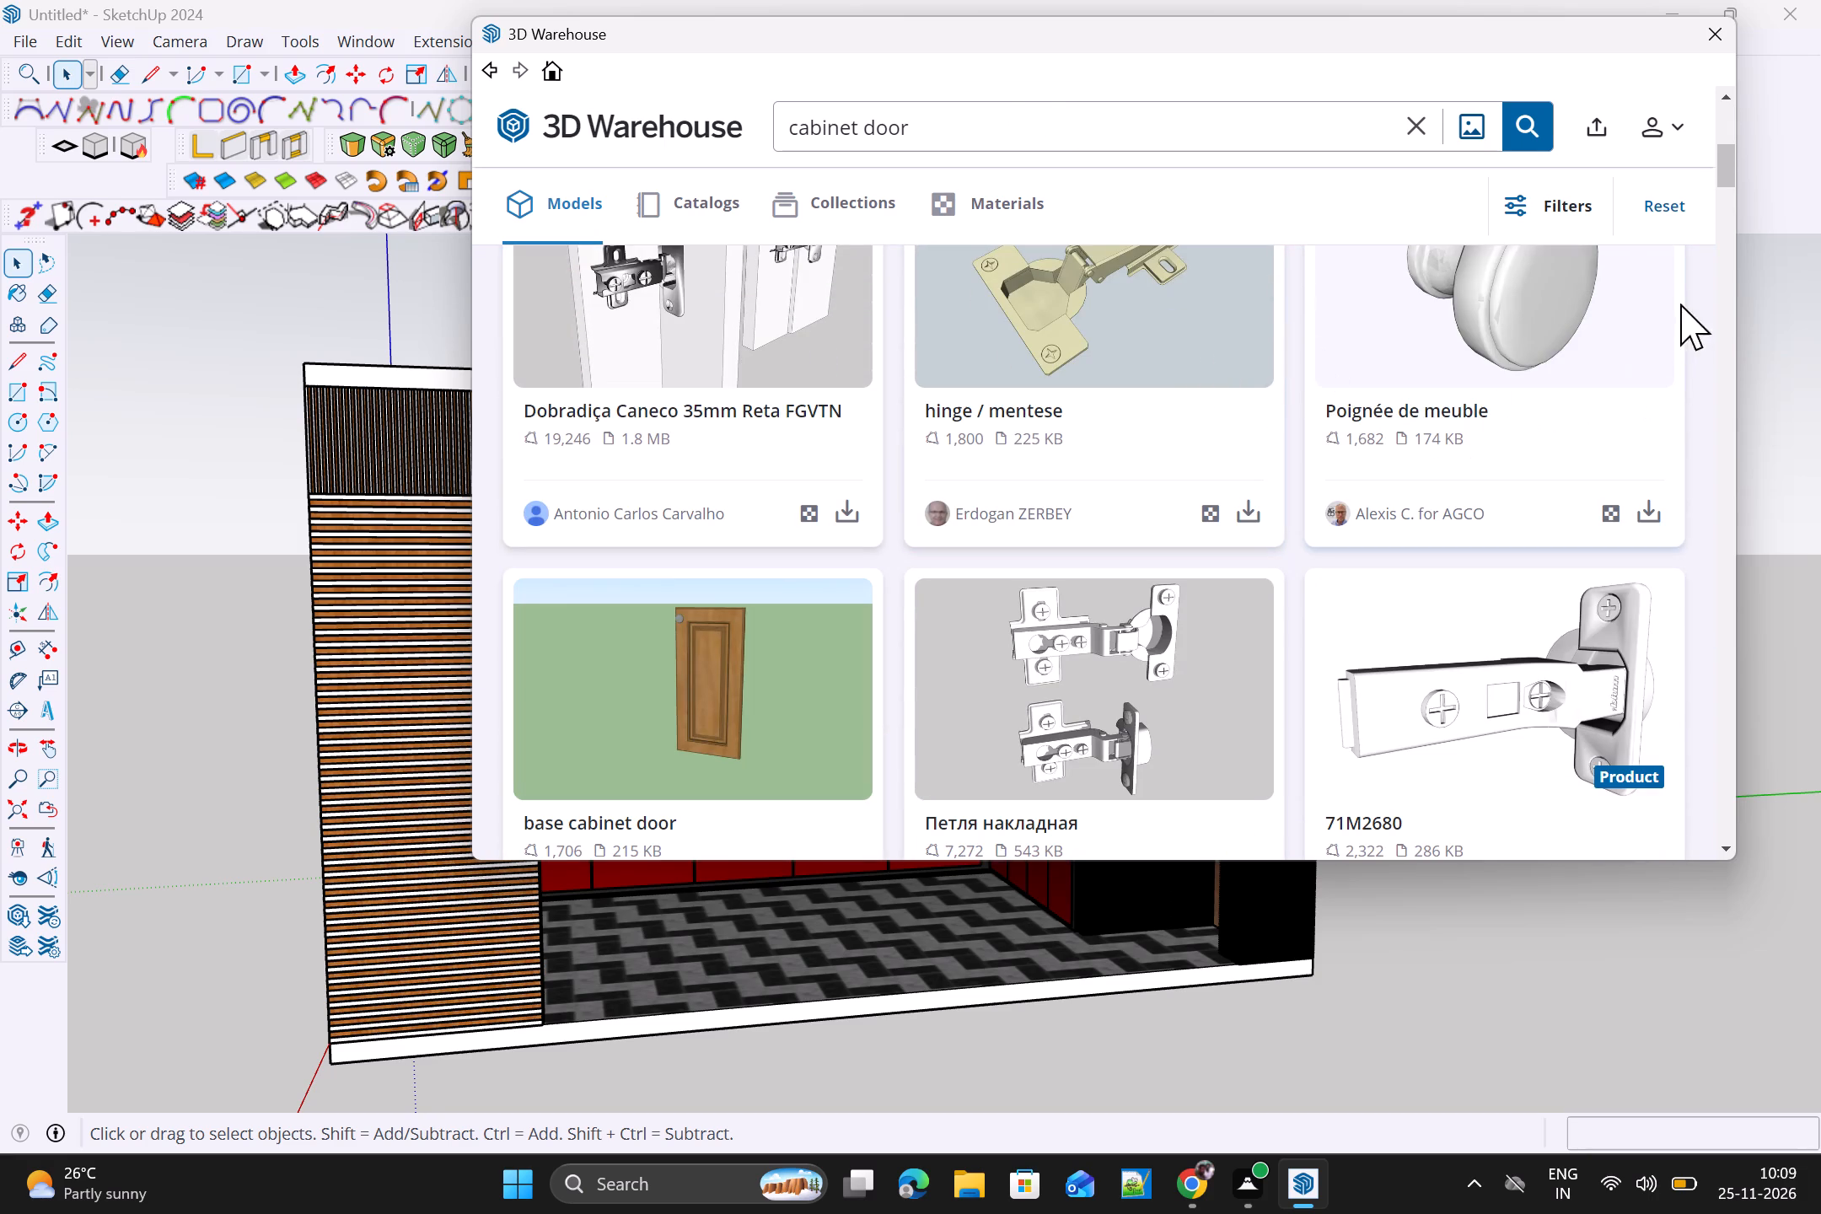
drag(1726, 184, 1729, 209)
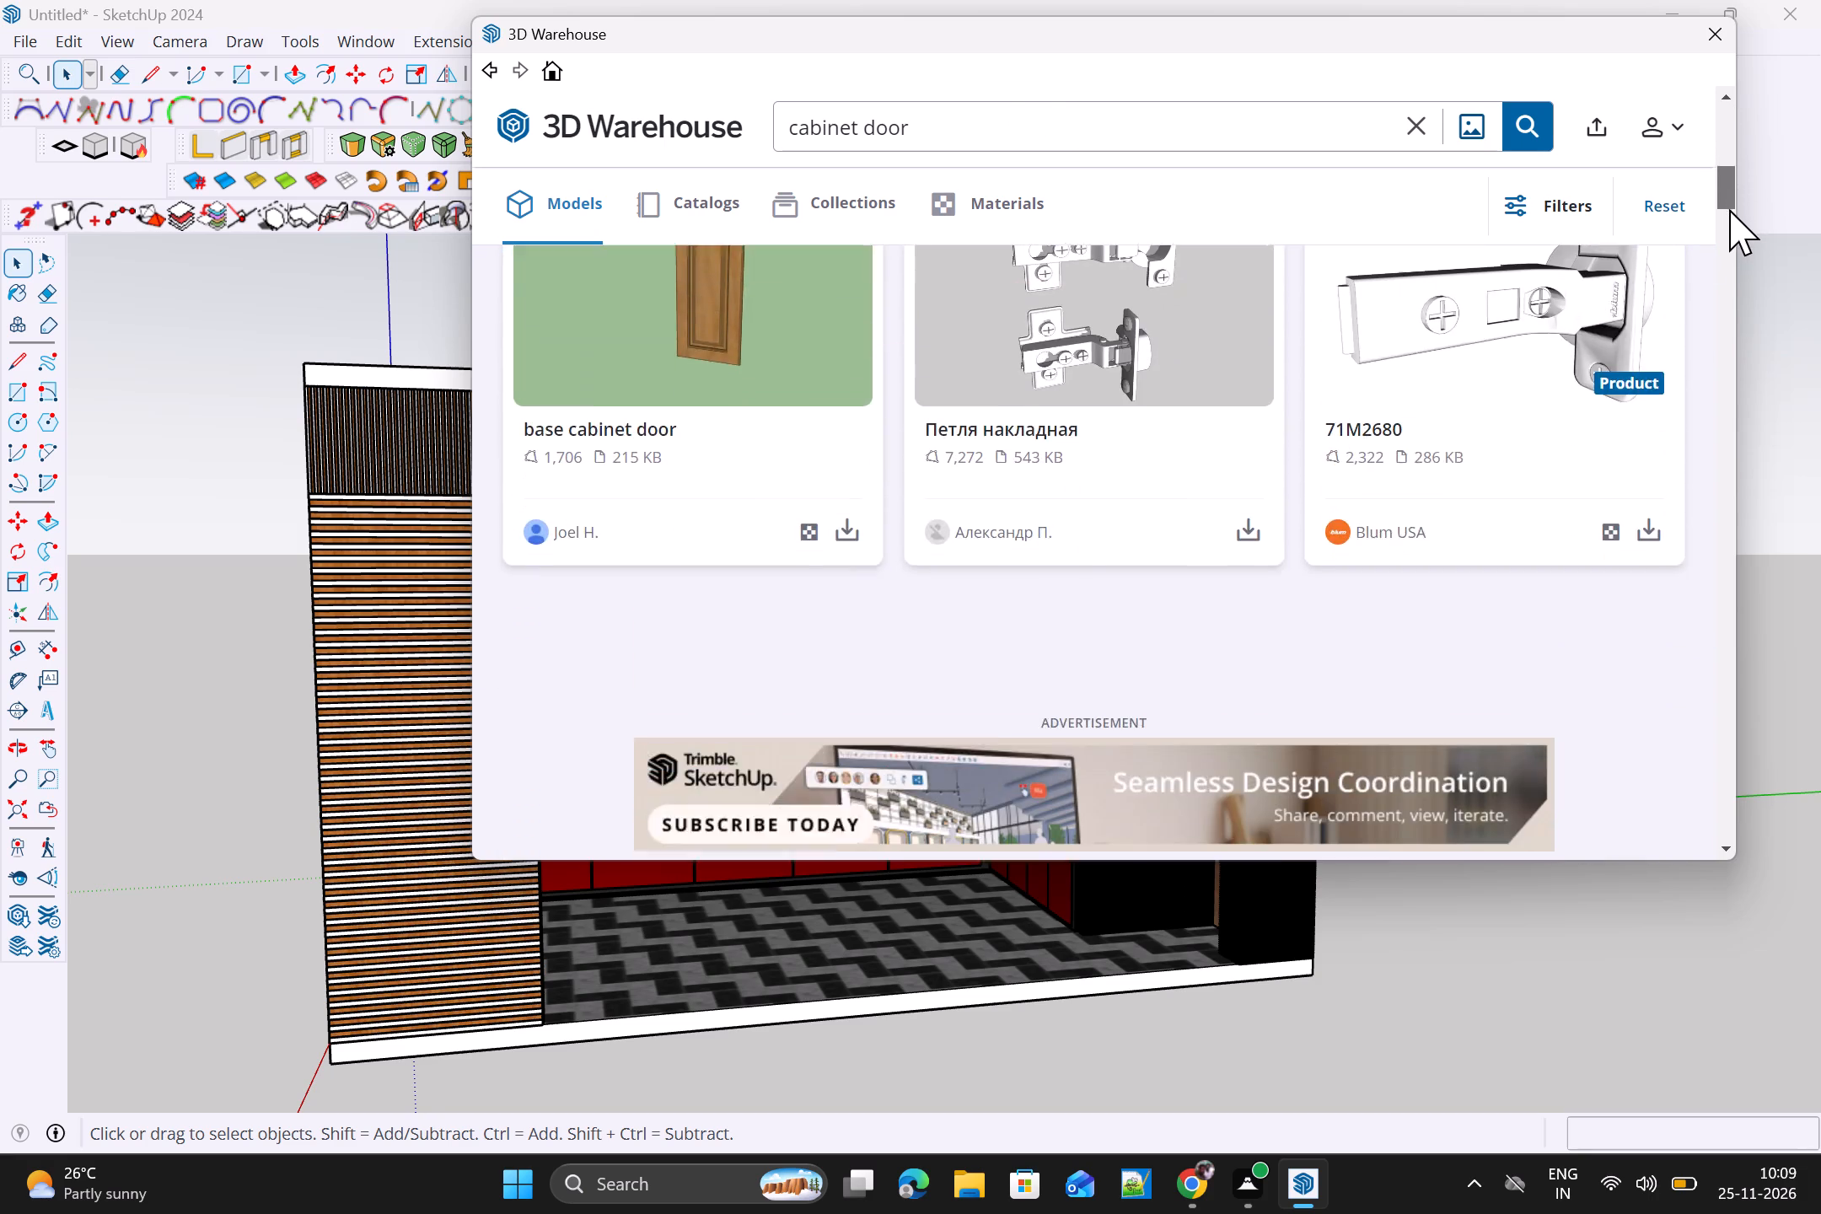
drag(1729, 209, 1730, 279)
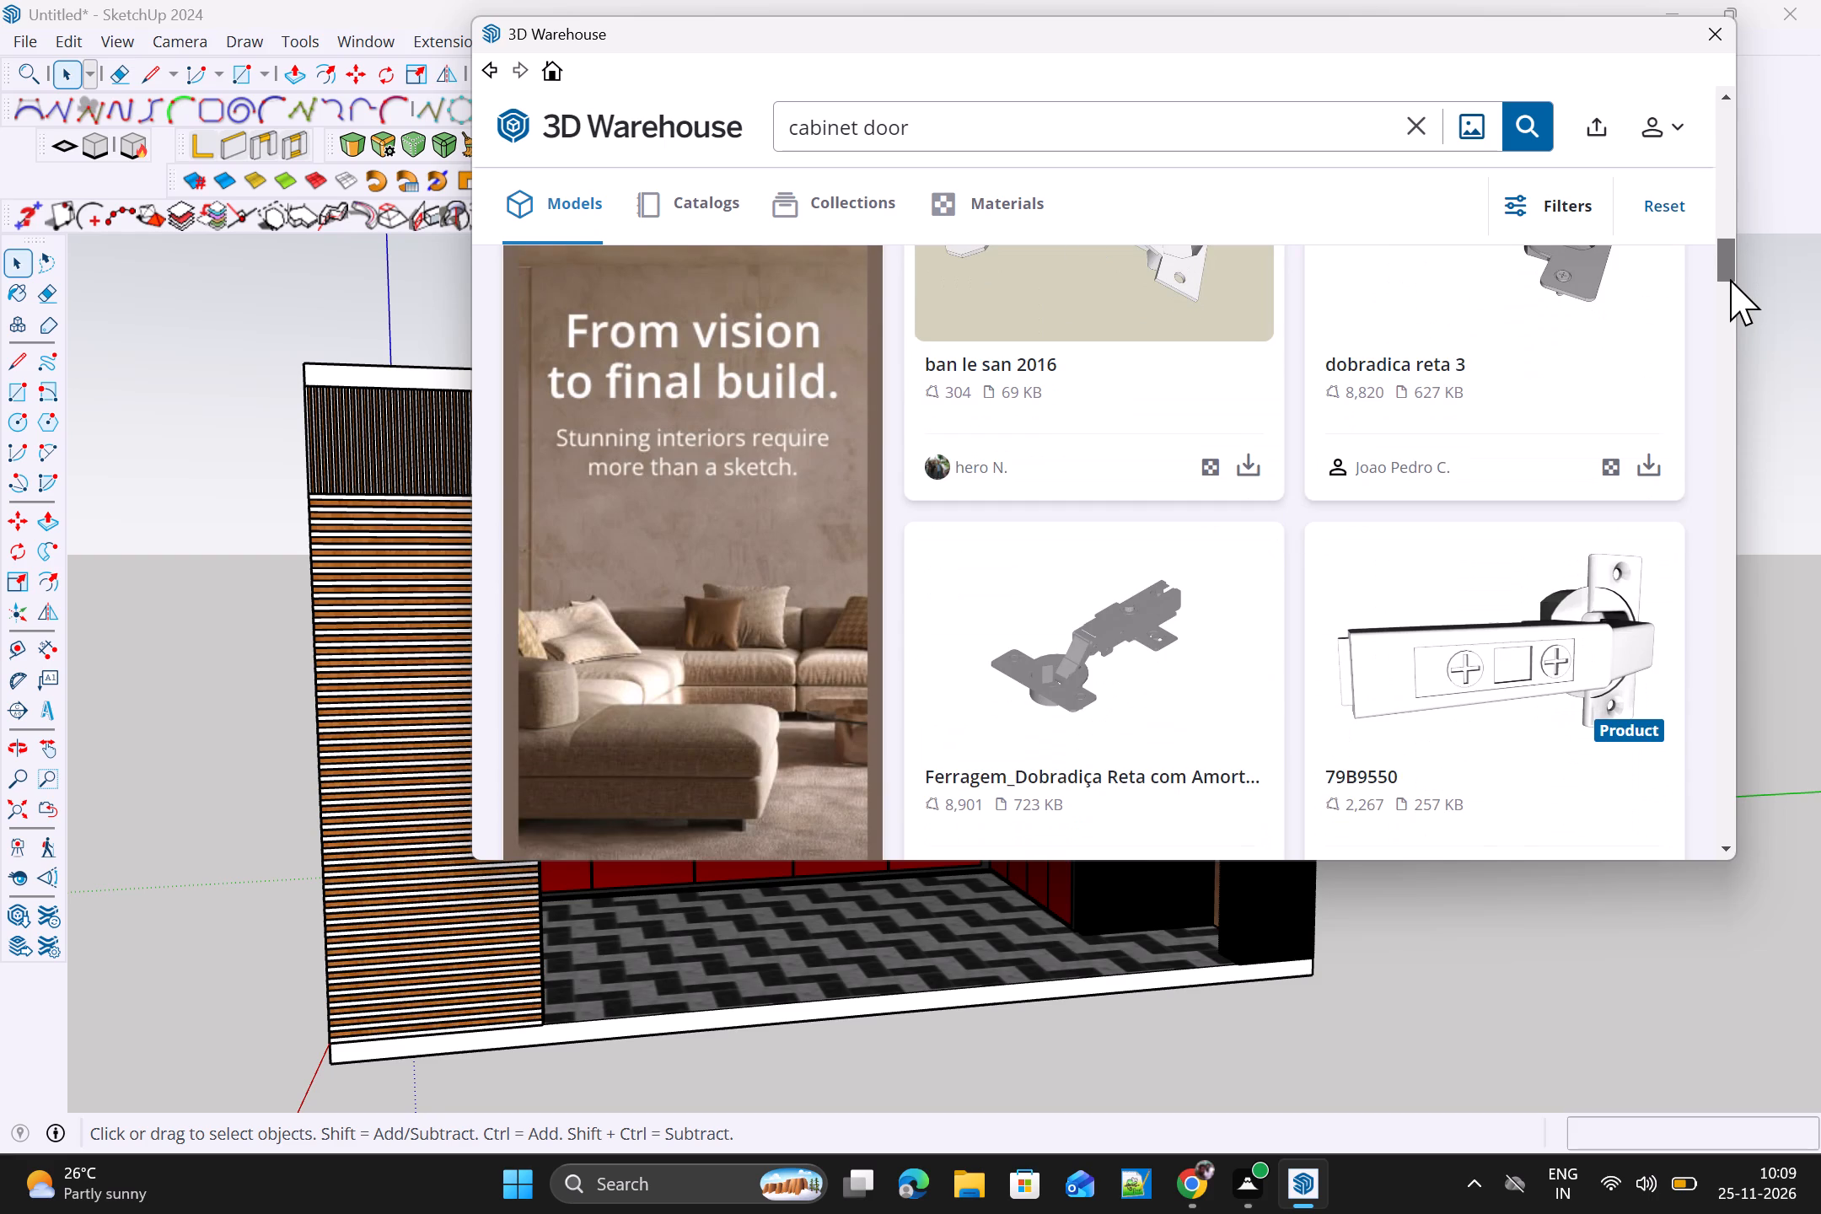
drag(1730, 279, 1726, 326)
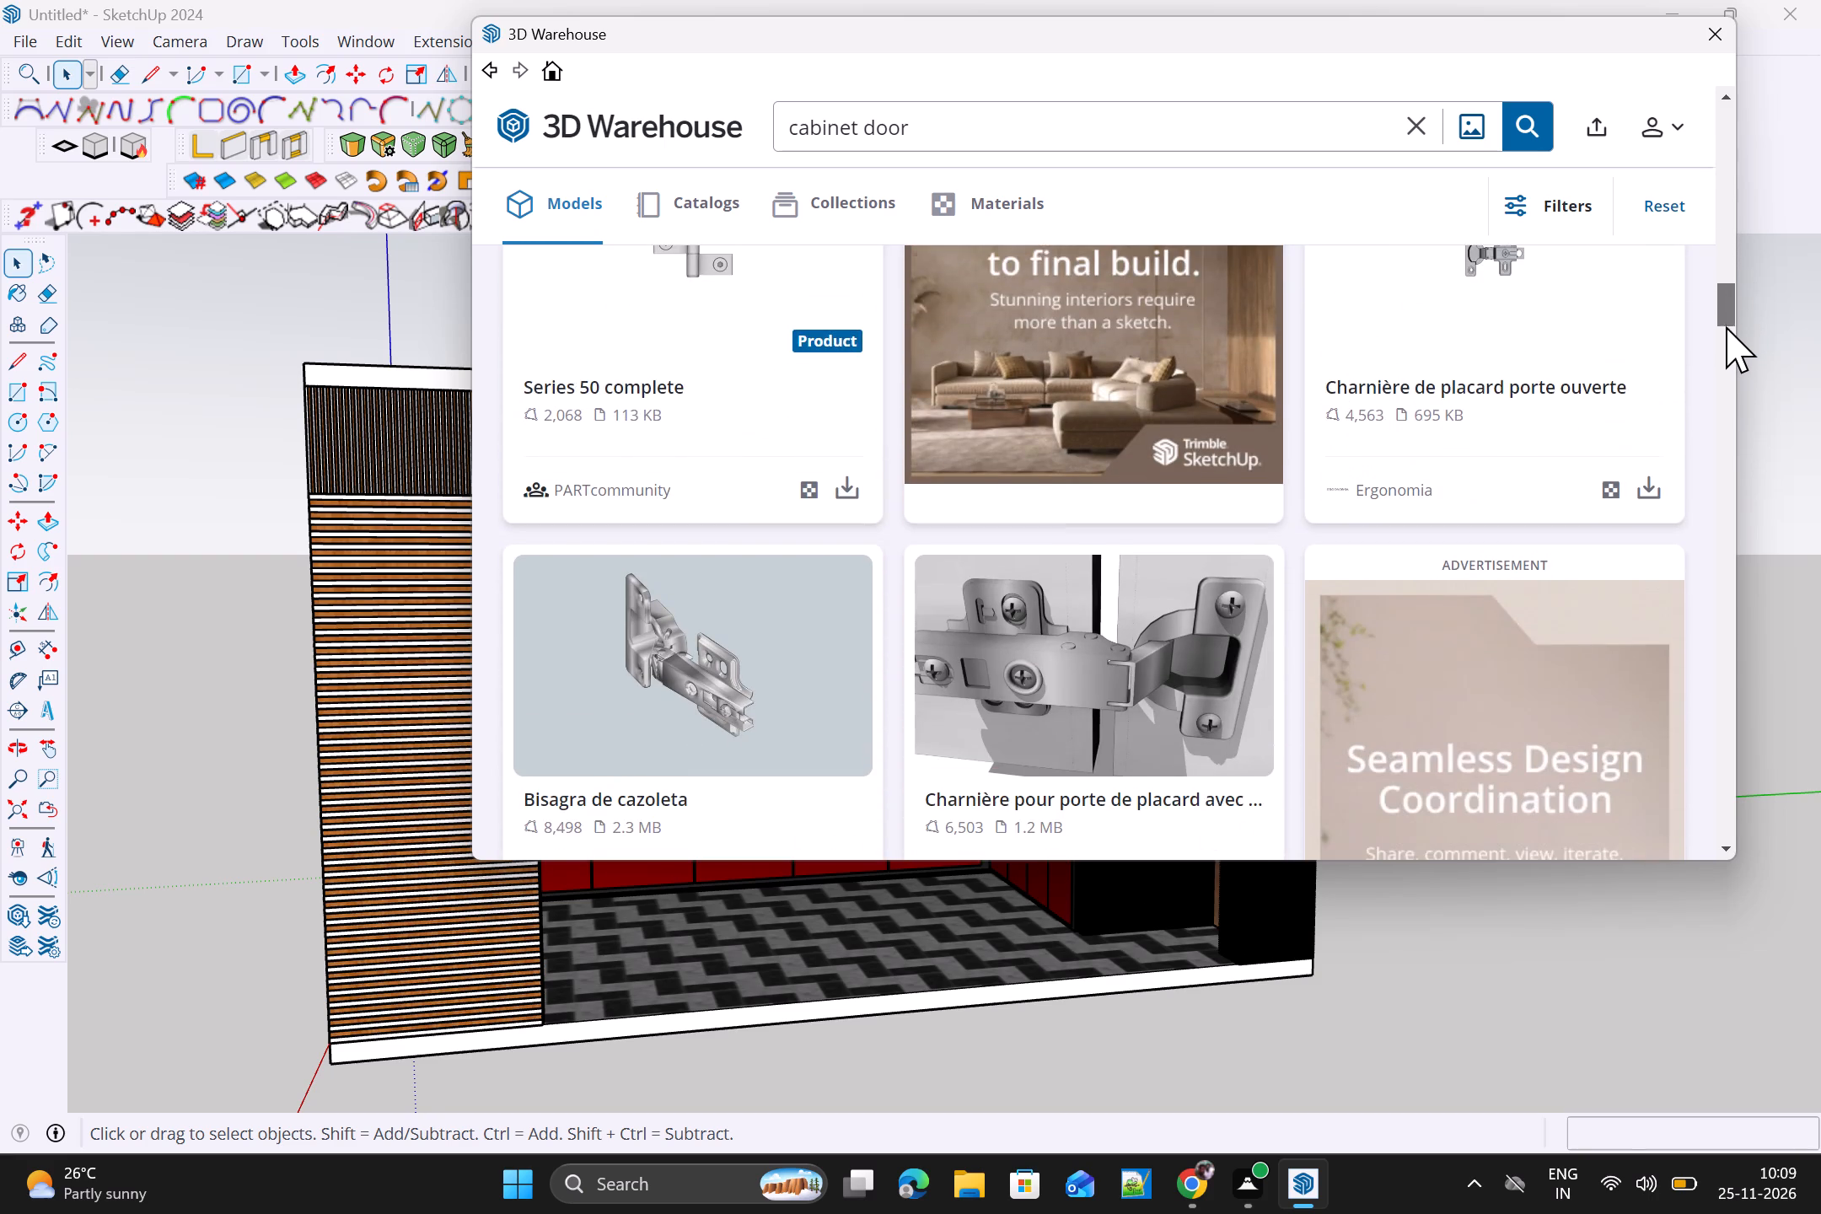
drag(1726, 326, 1722, 375)
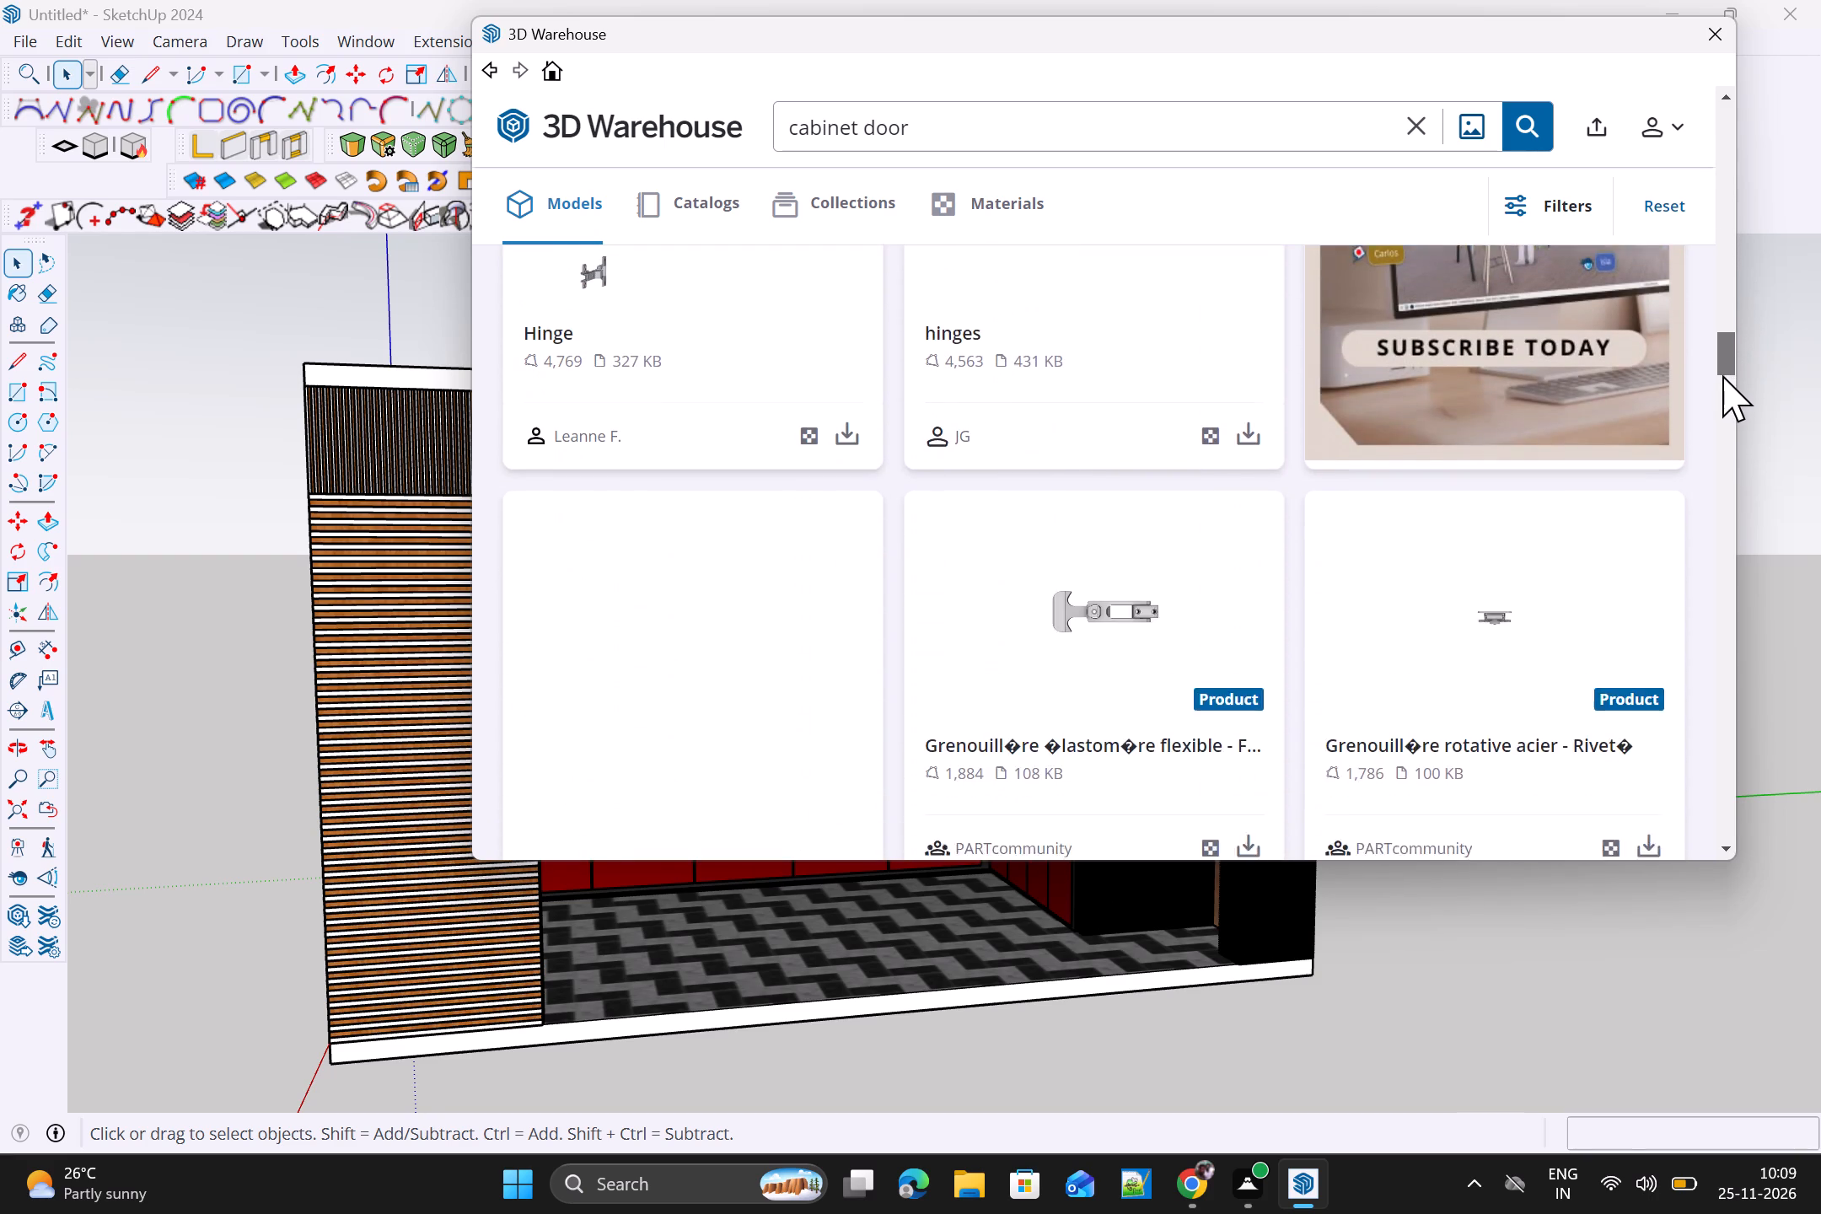
drag(1722, 375, 1708, 472)
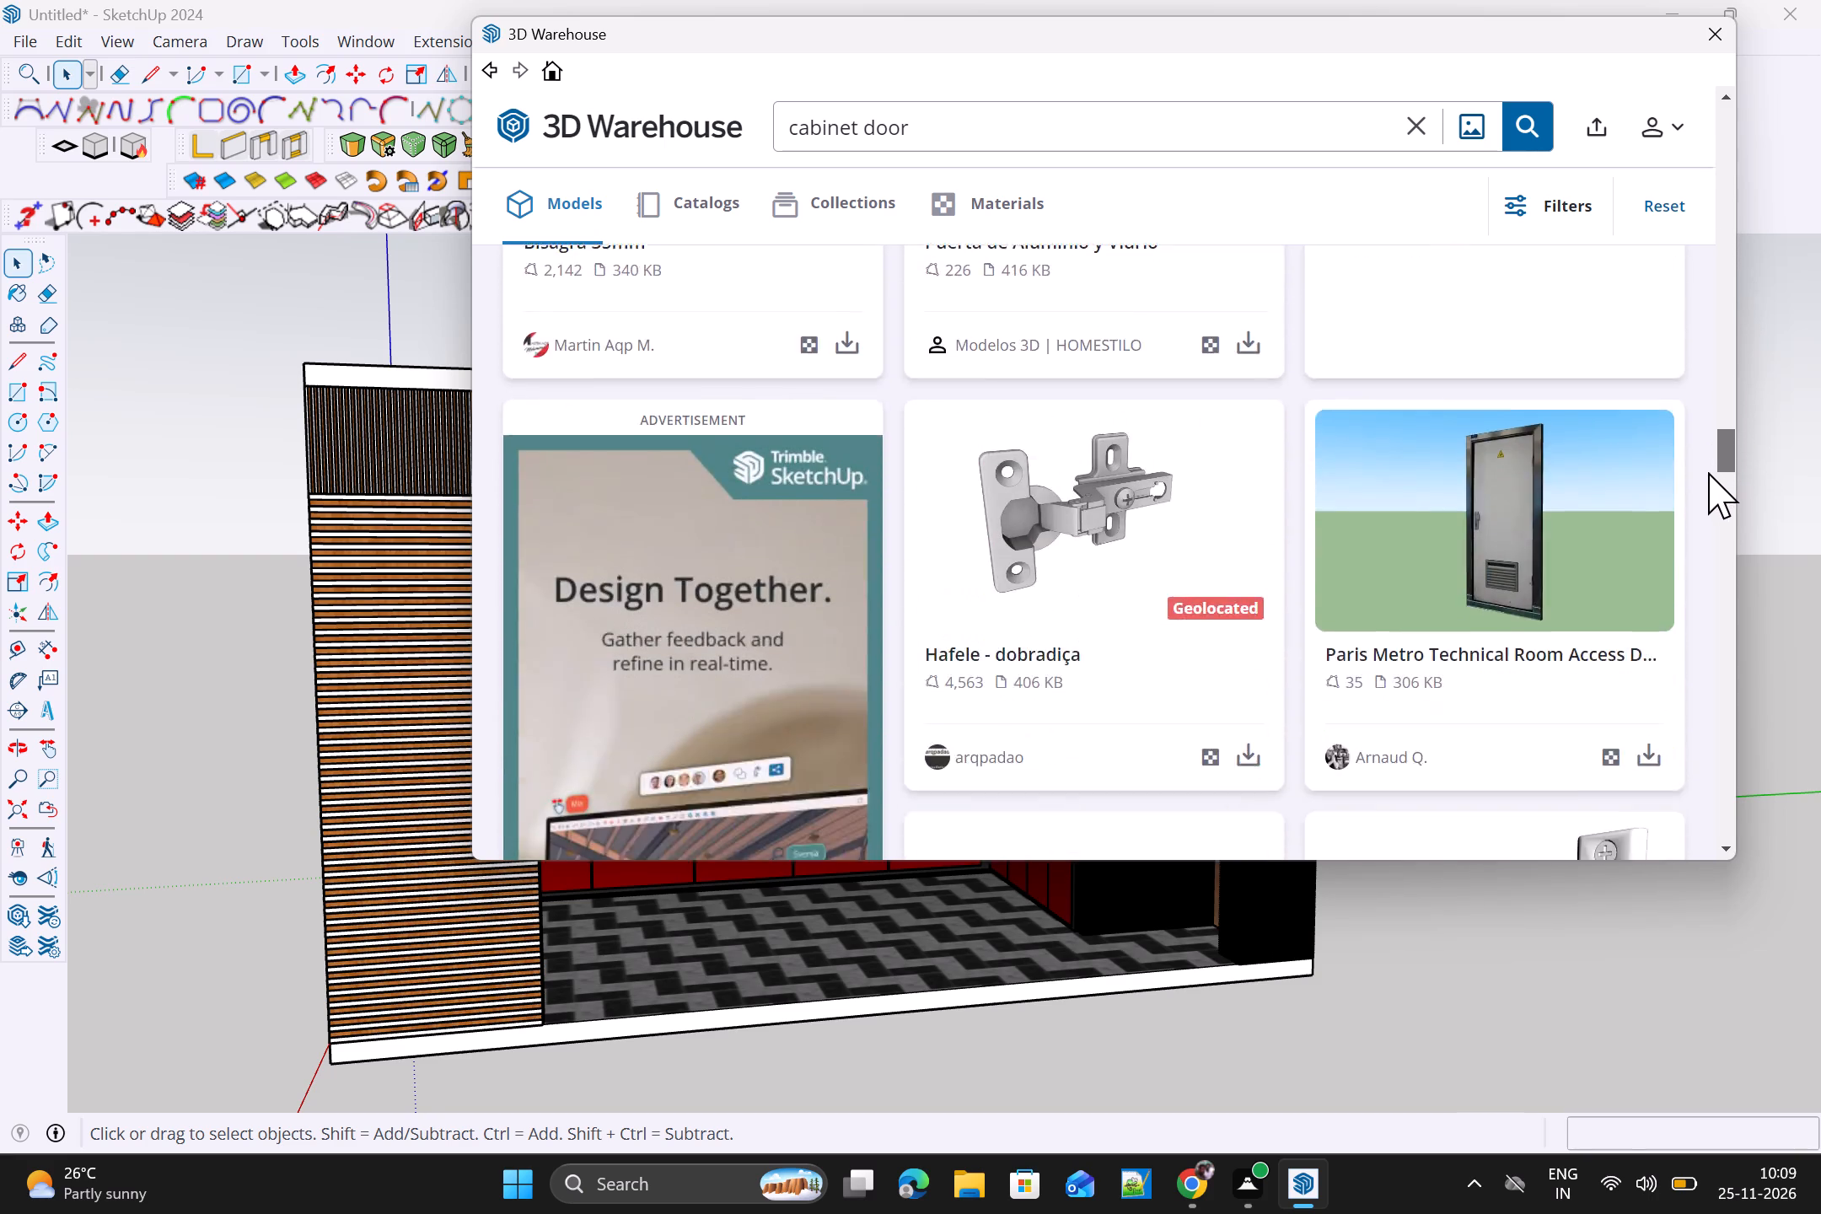
drag(1708, 472, 1698, 527)
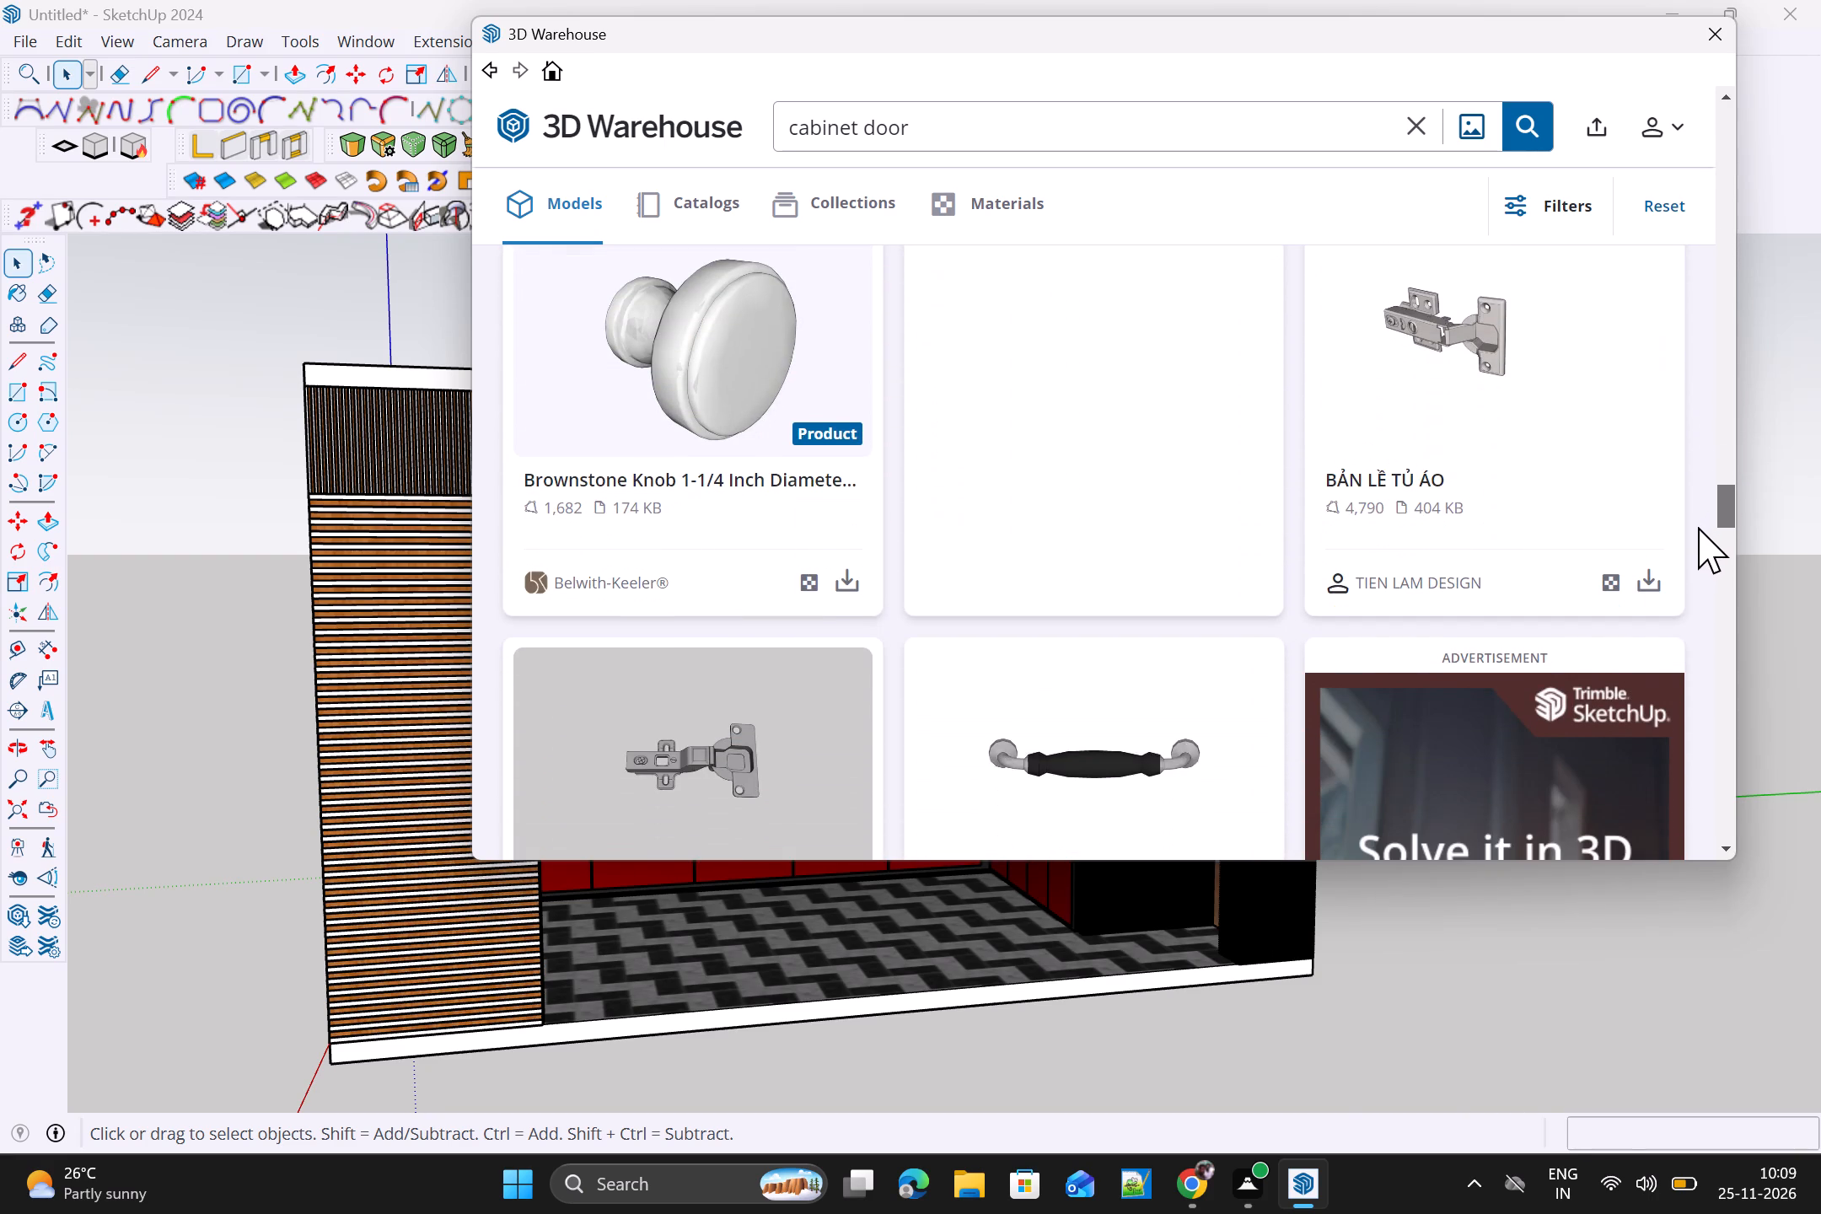
drag(1698, 527, 1697, 545)
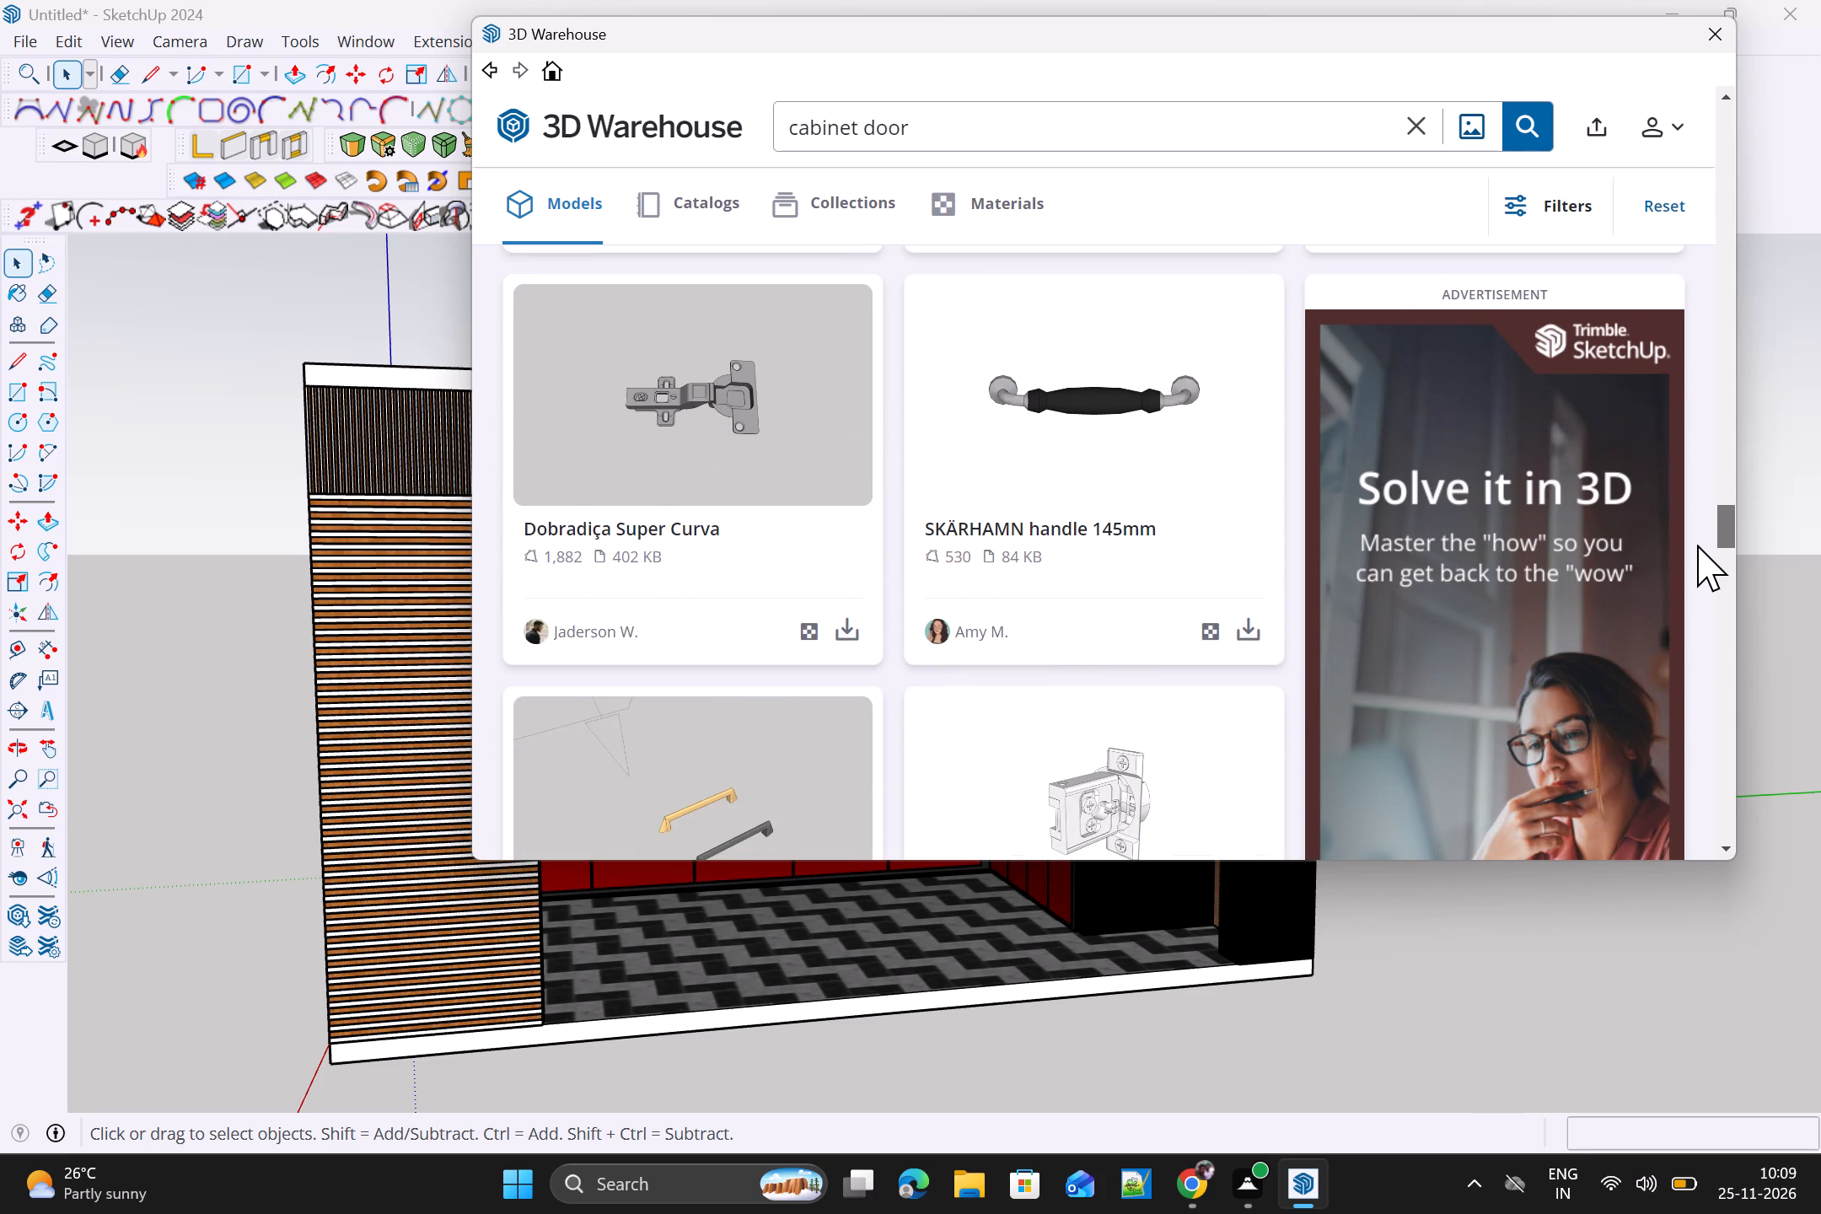
drag(1697, 545, 1687, 562)
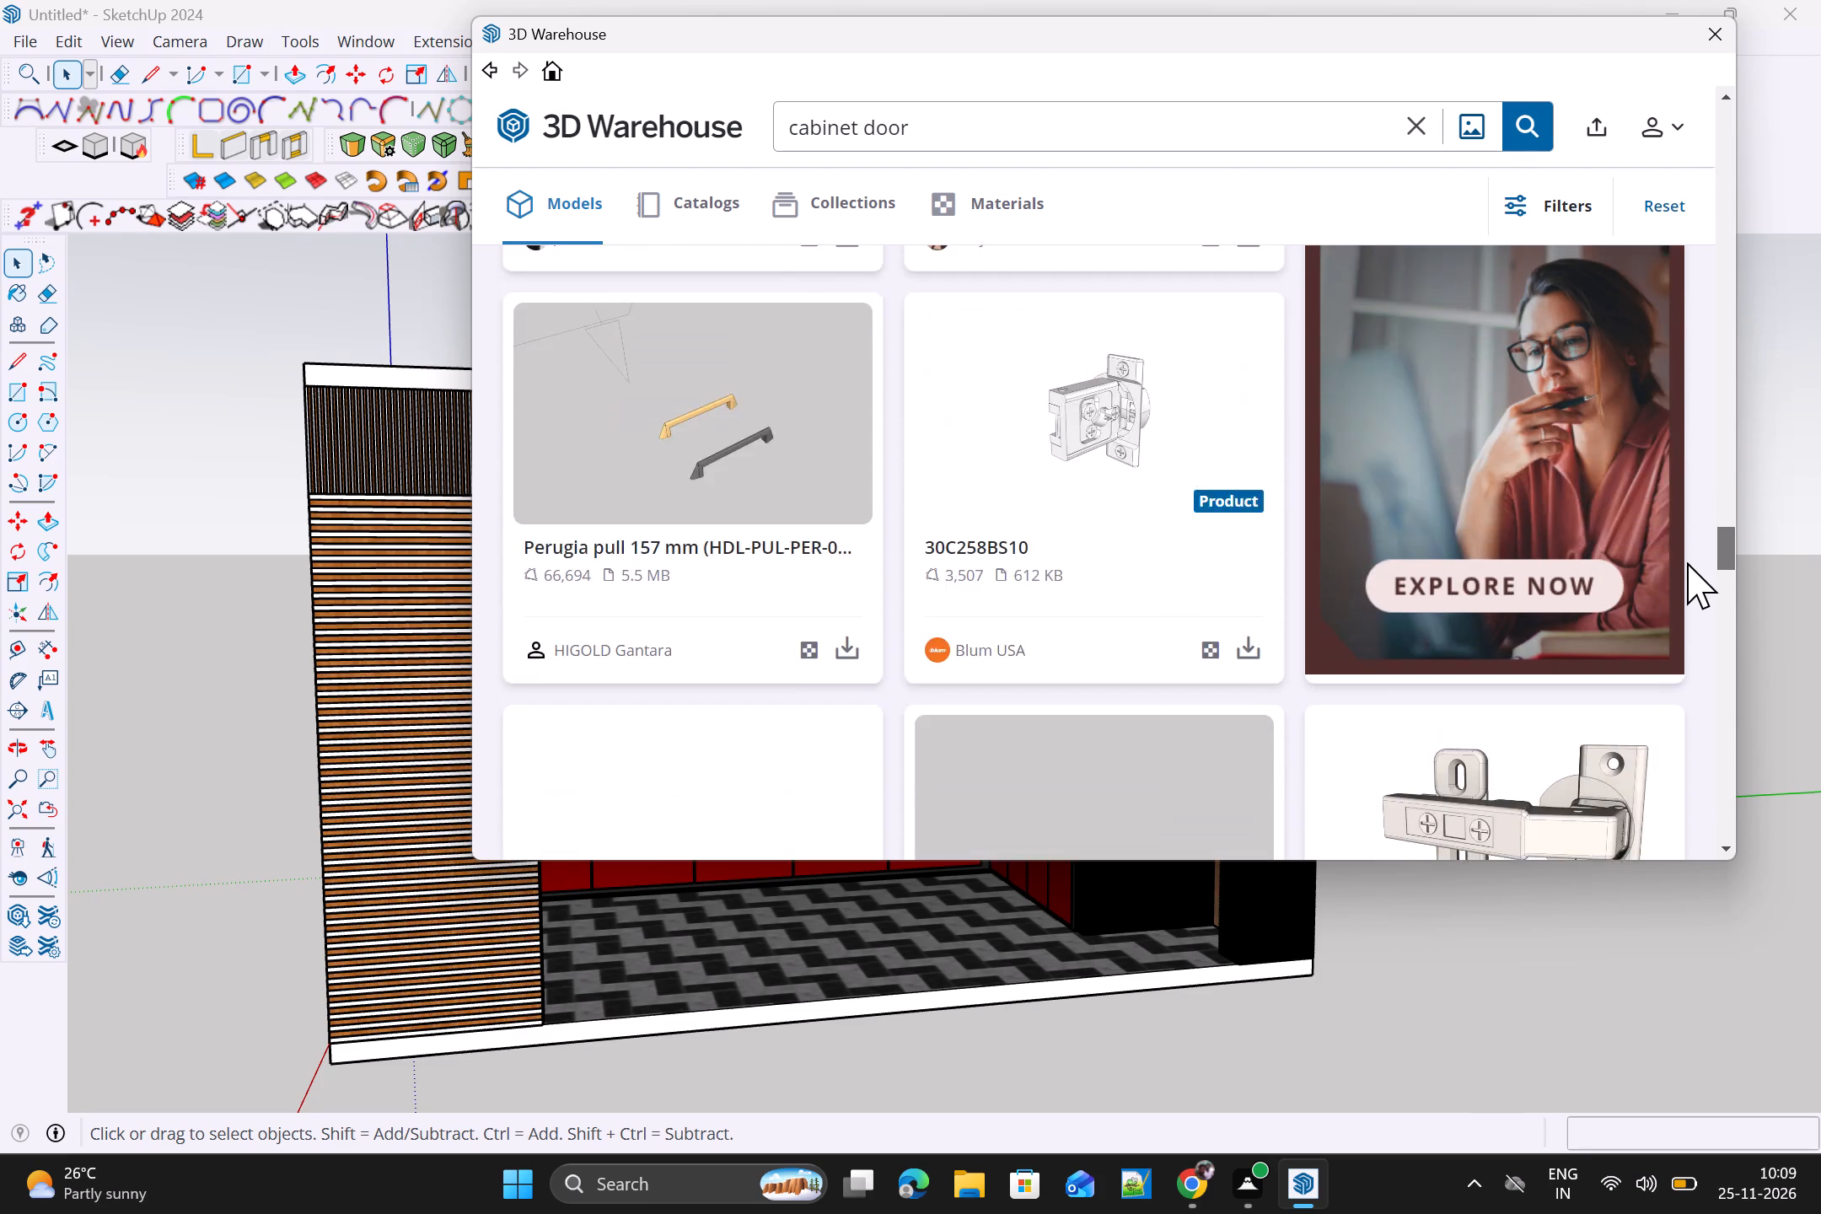
drag(1687, 562, 1684, 557)
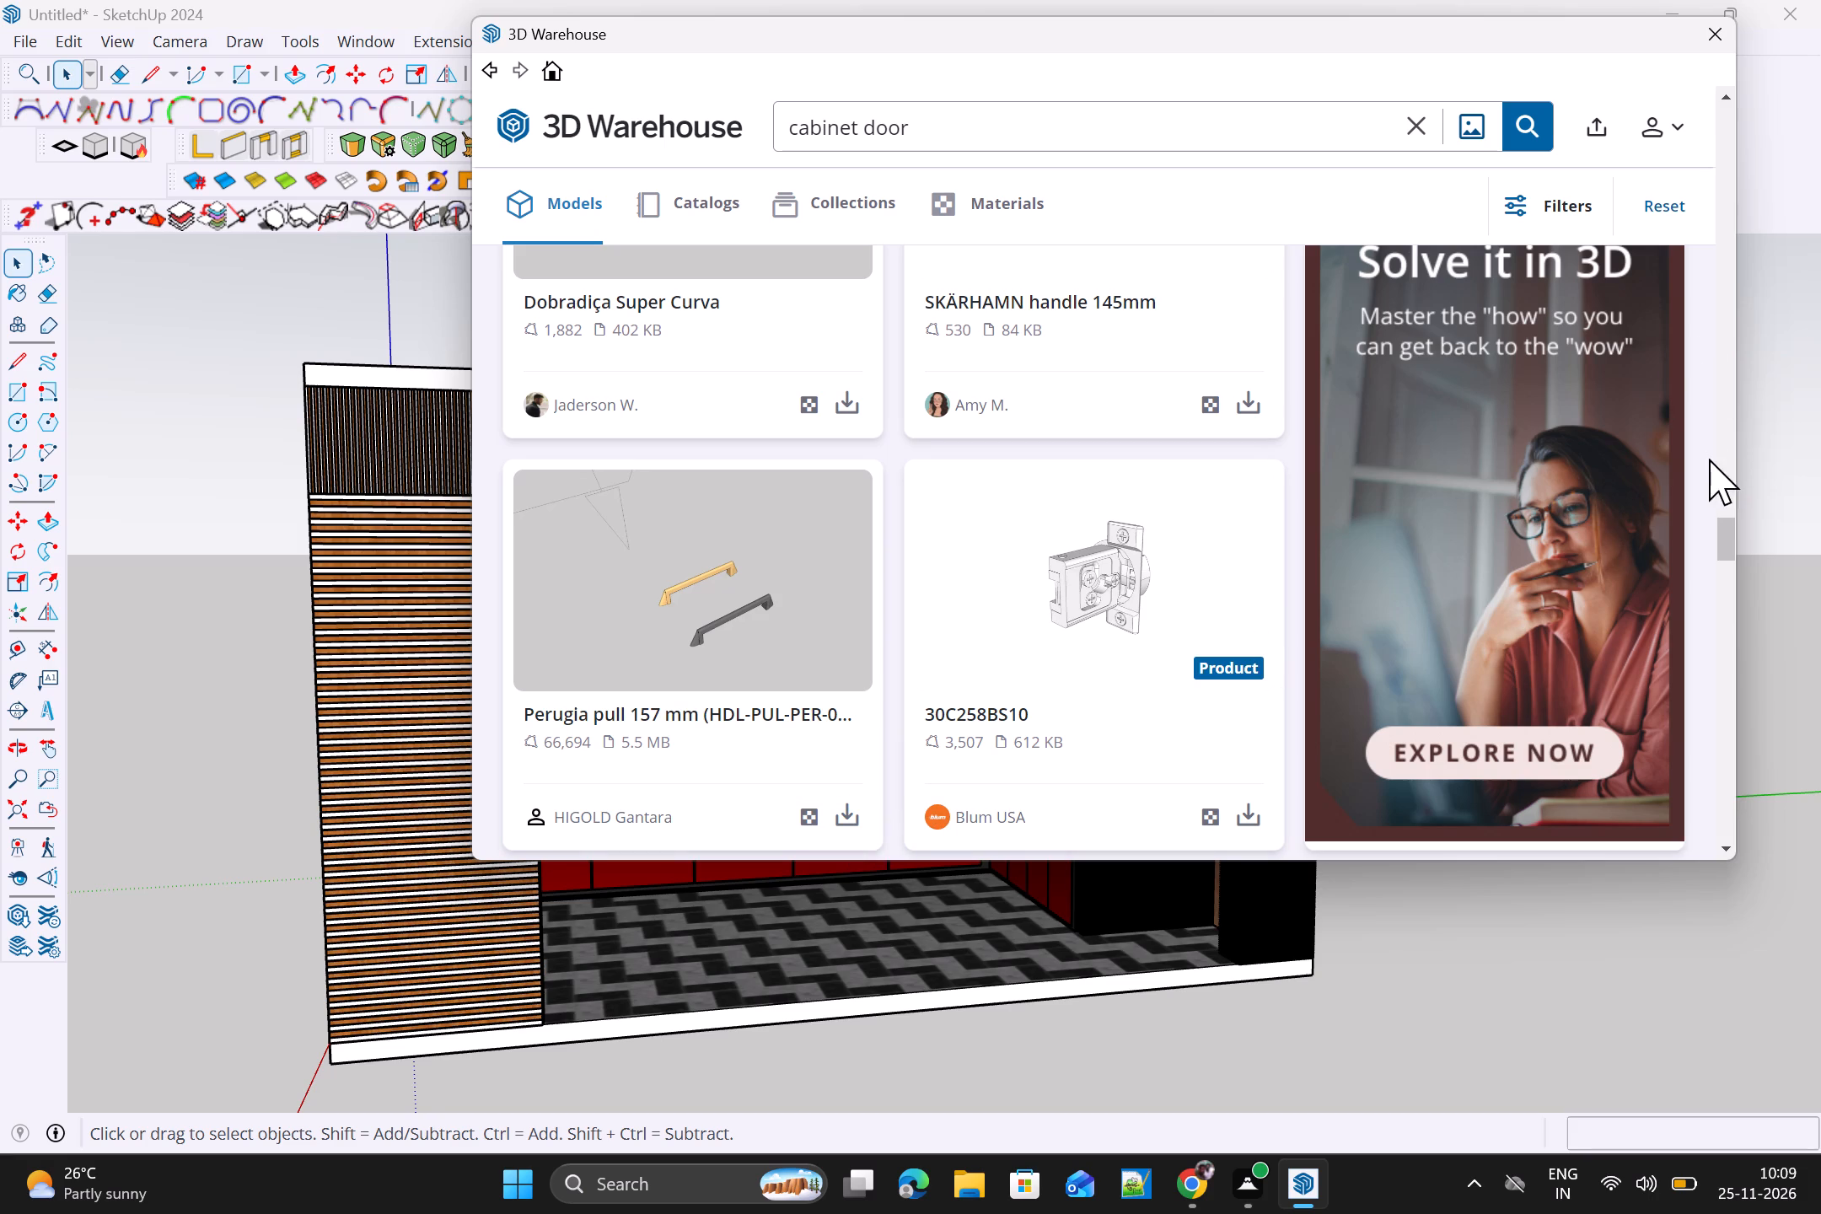
click(1719, 532)
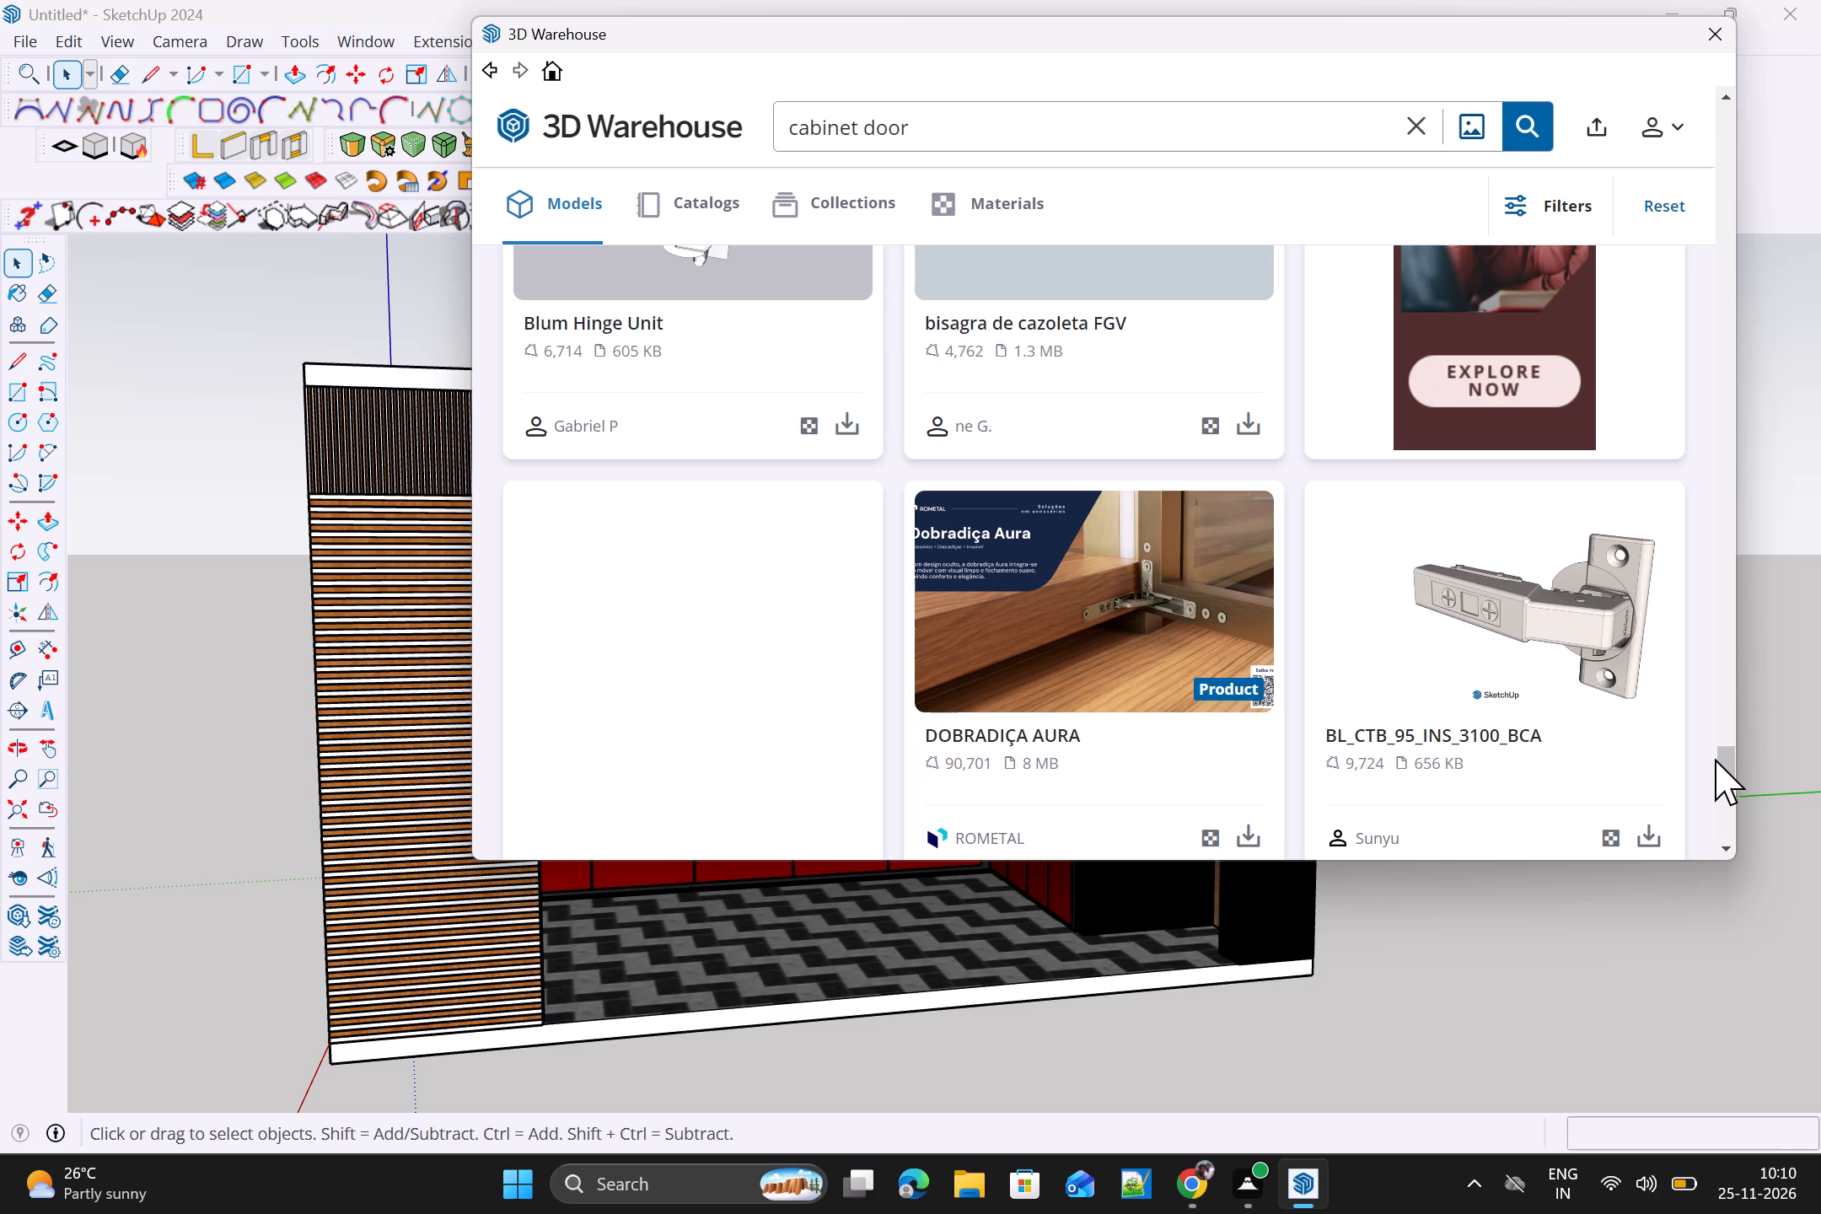
scroll(1417, 530, down, 6)
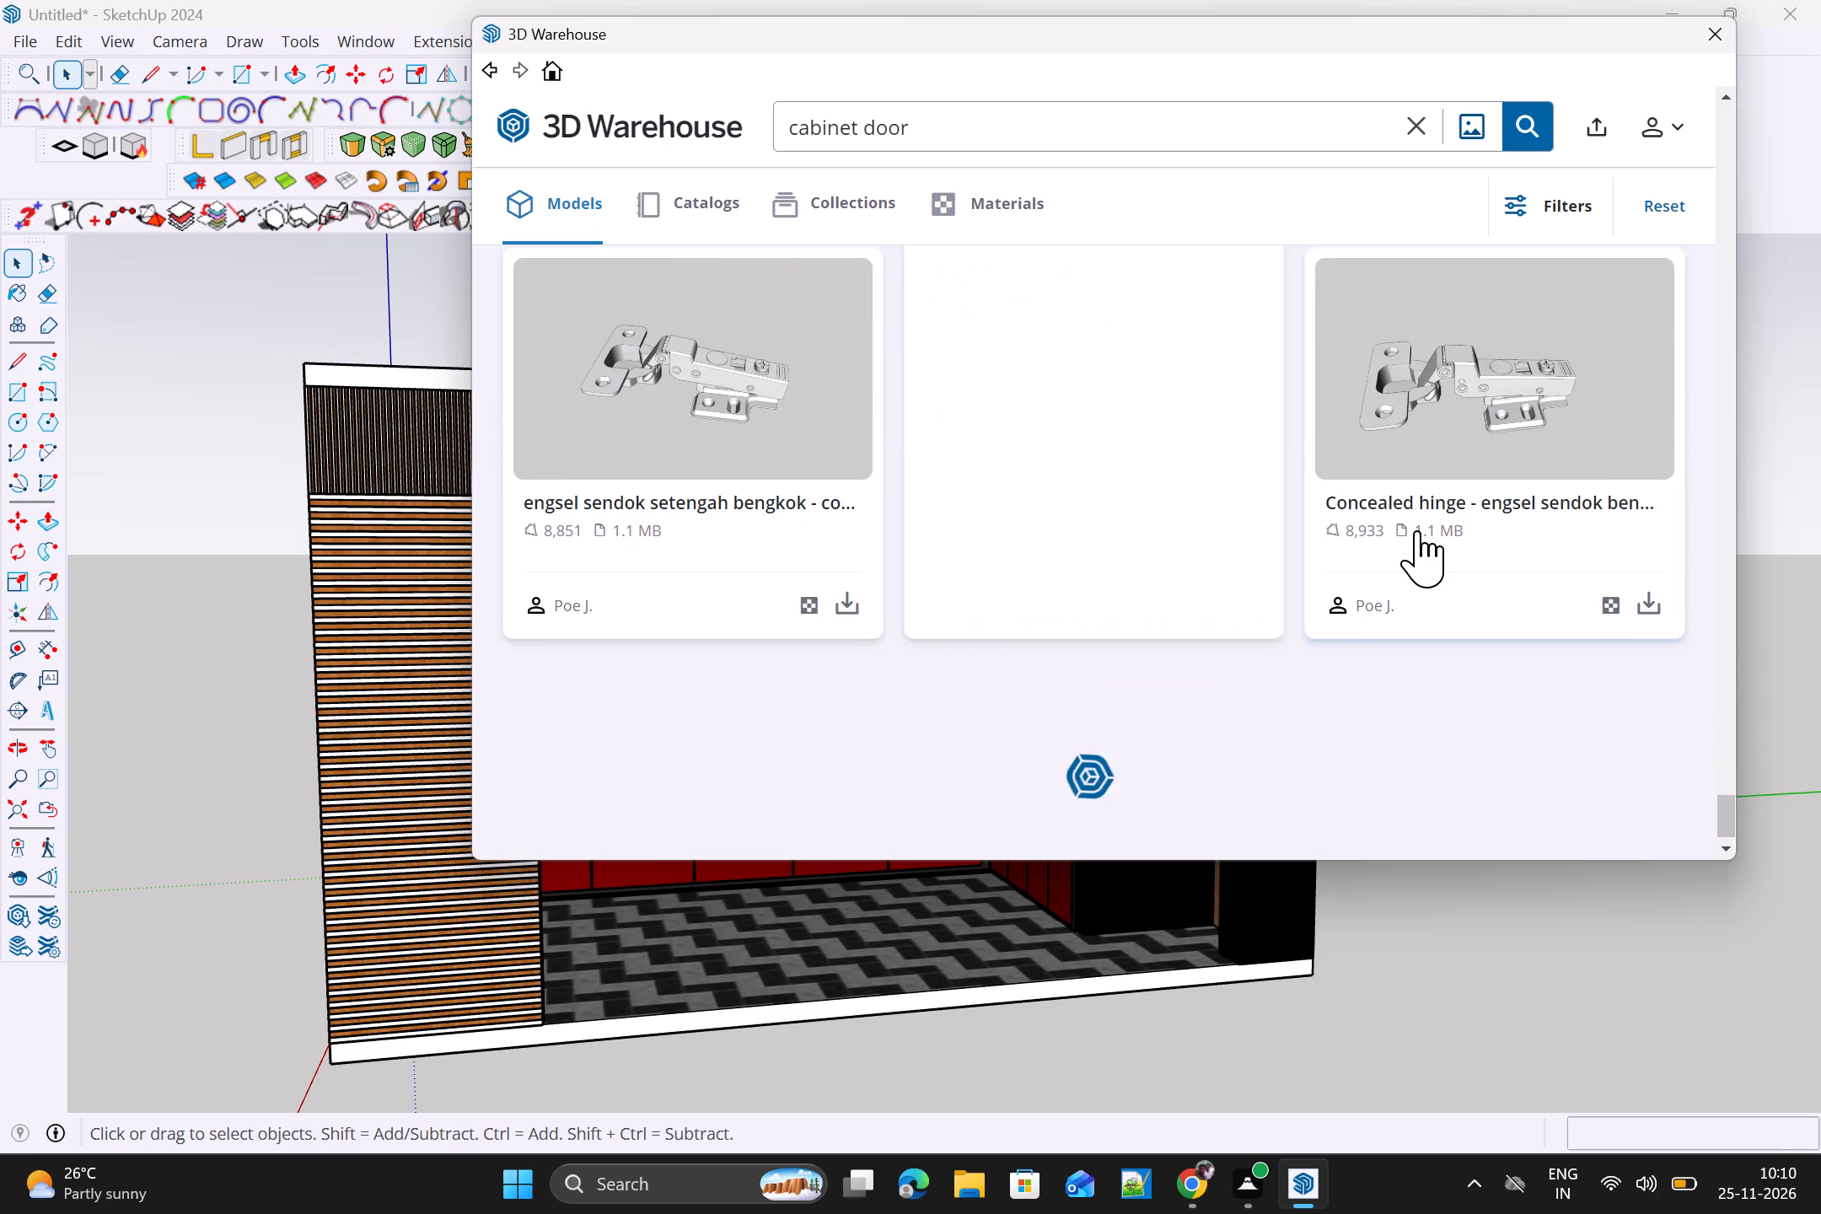
Download the "Poignée de meuble" knob straight into the model and place it on the ground in front of the kitchen.
scroll(1417, 530, up, 20)
scroll(1417, 530, up, 4)
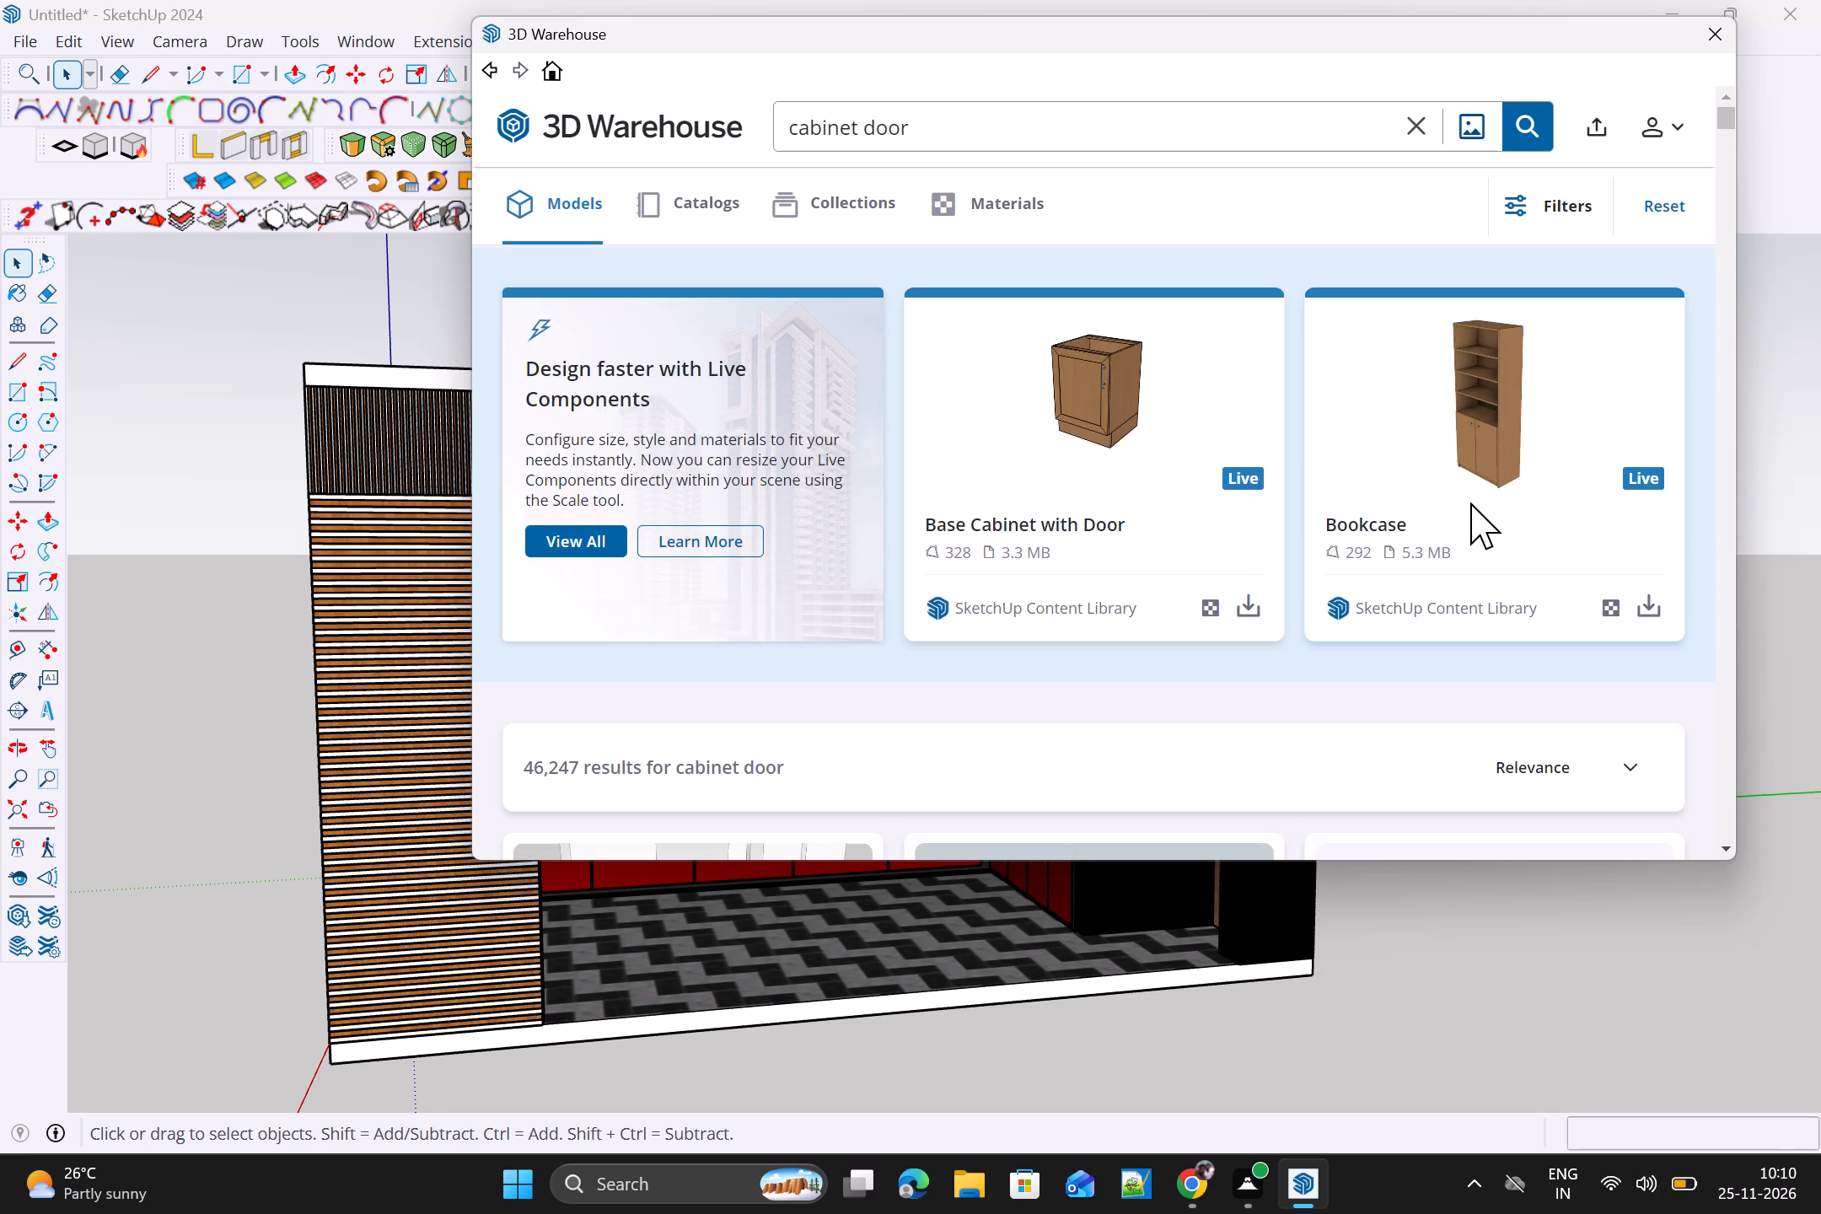
scroll(1470, 502, up, 2)
scroll(1432, 494, down, 1)
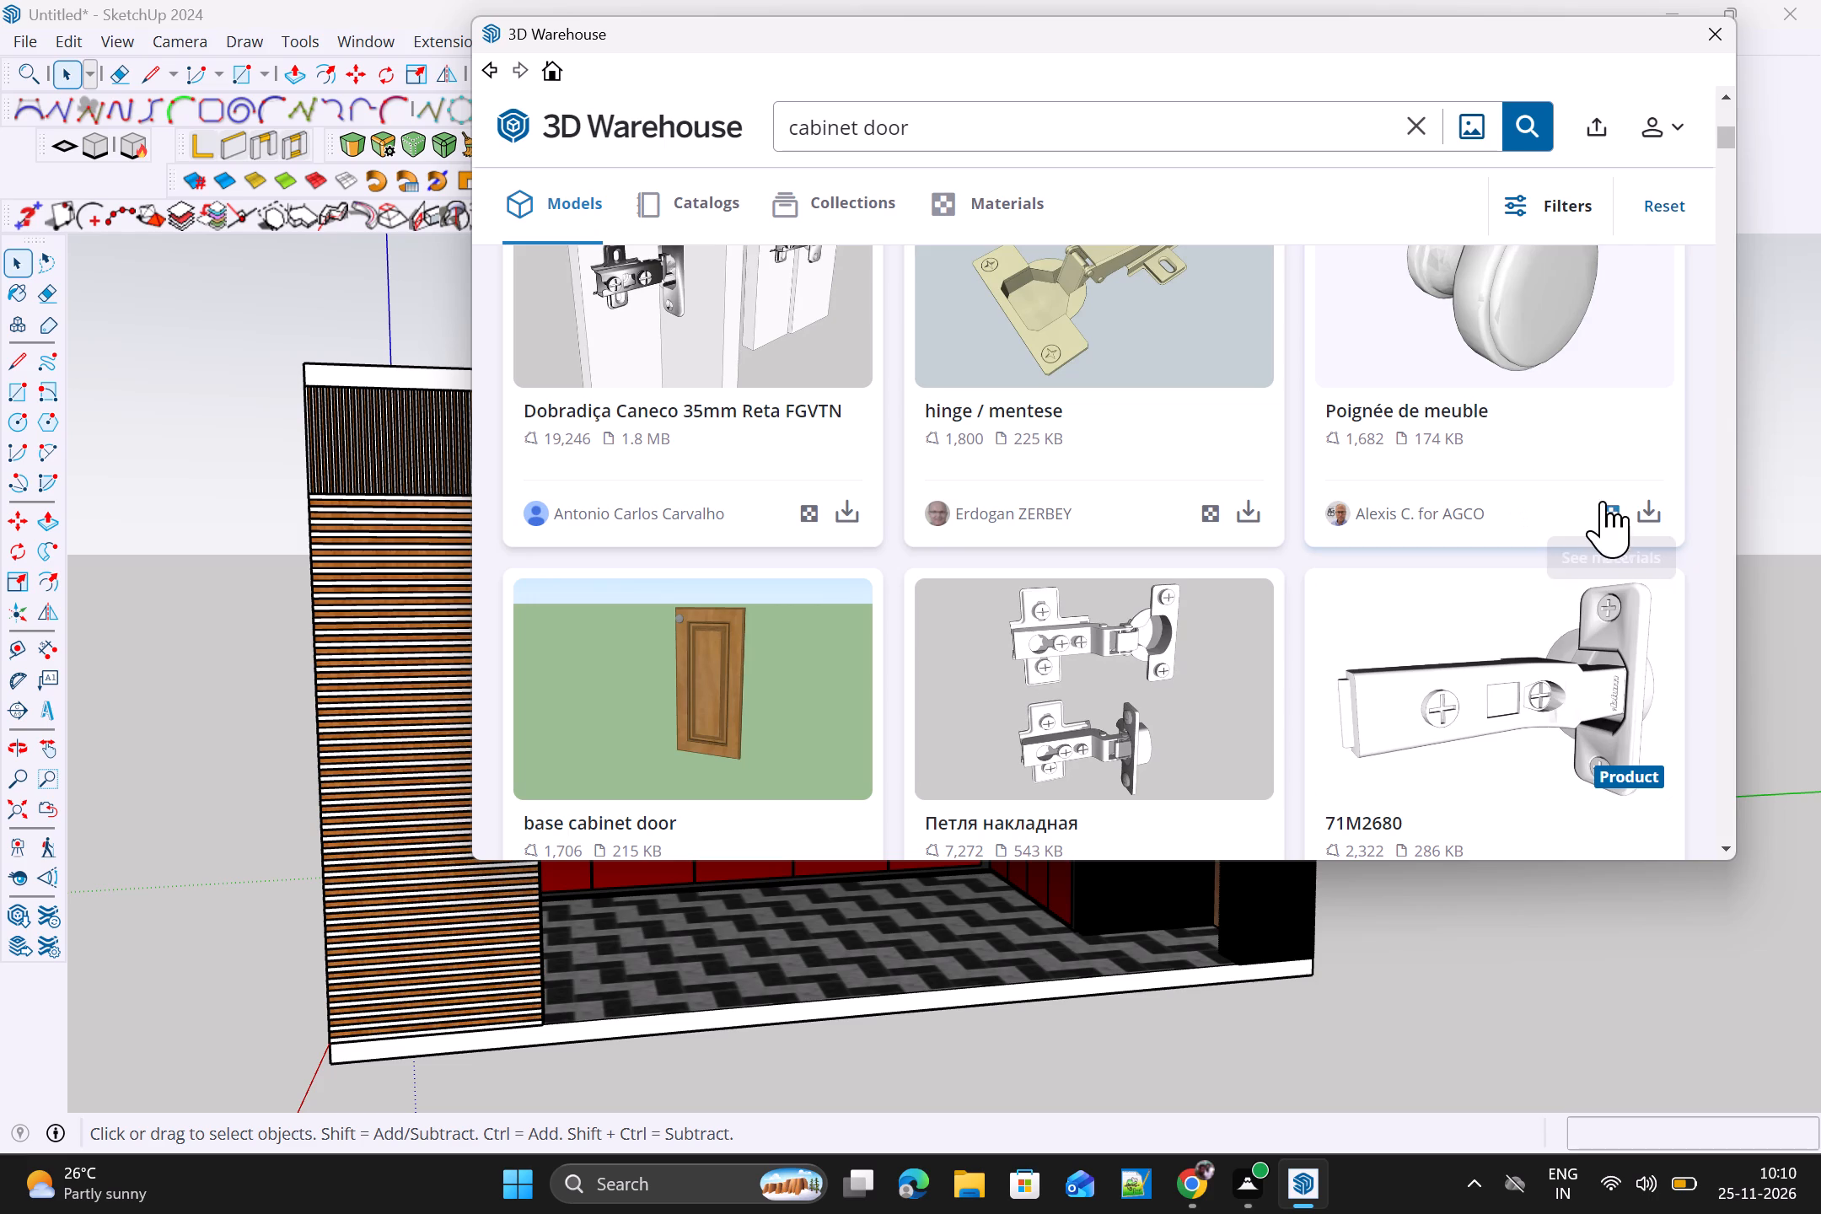
click(1652, 517)
click(1004, 485)
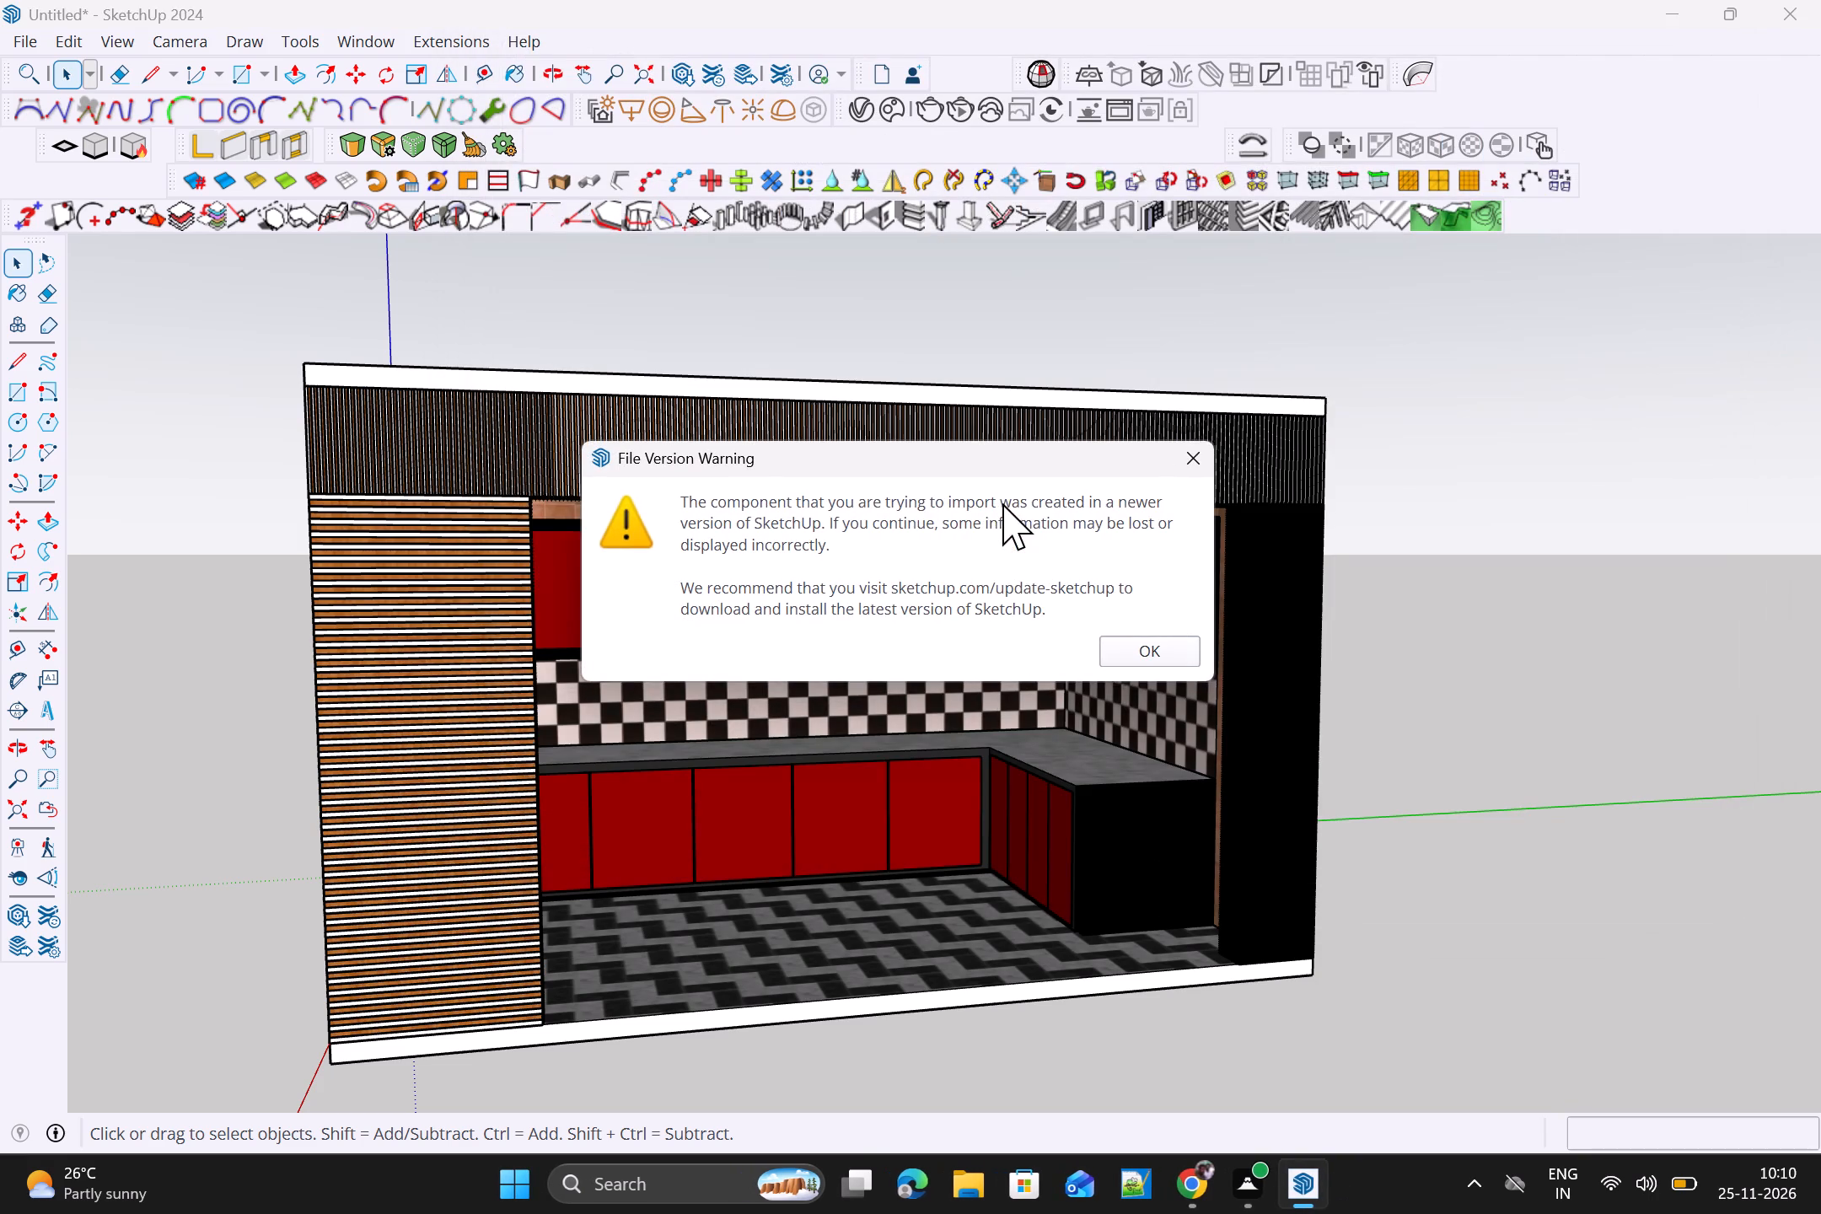
click(1143, 661)
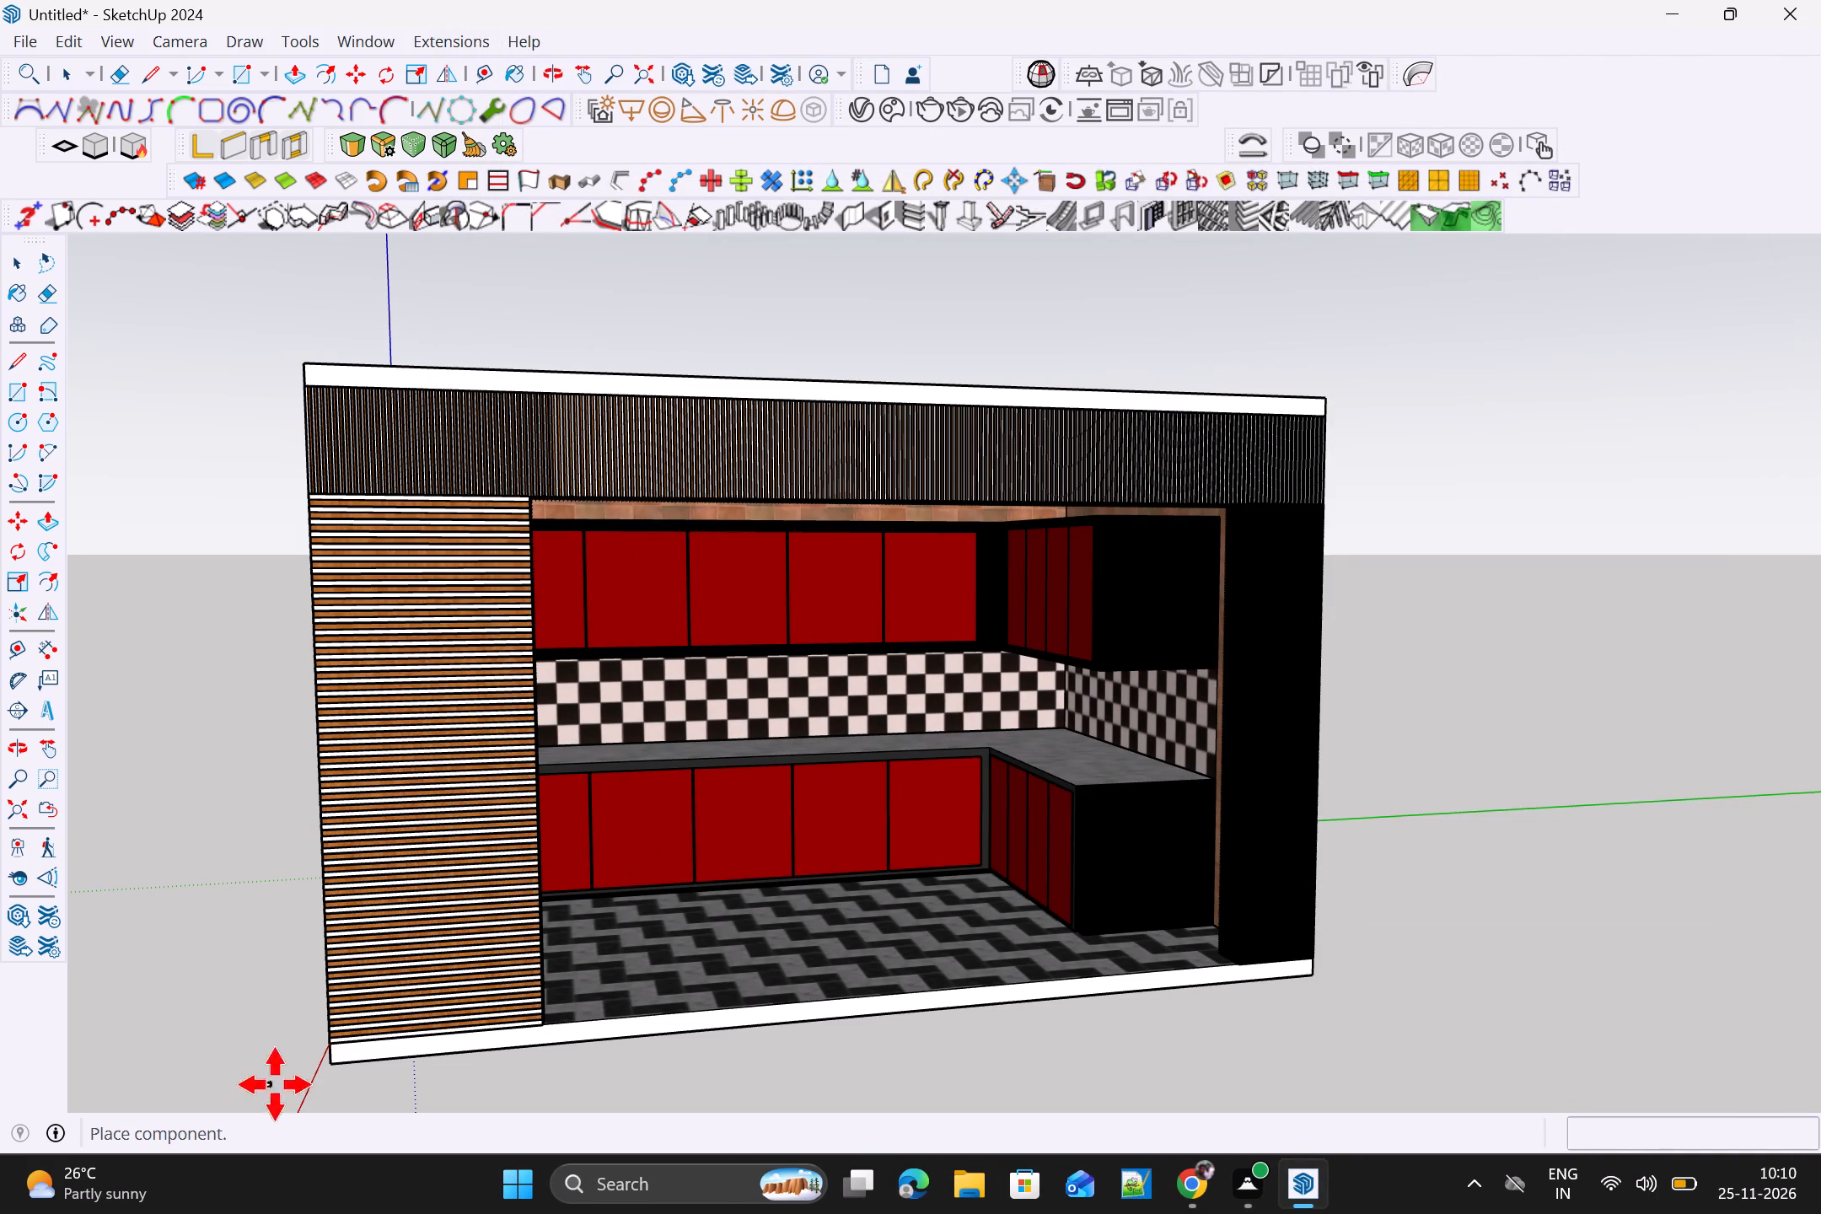
click(1380, 1031)
Rotate the imported knob 90° in the horizontal plane.
scroll(1399, 1042, up, 4)
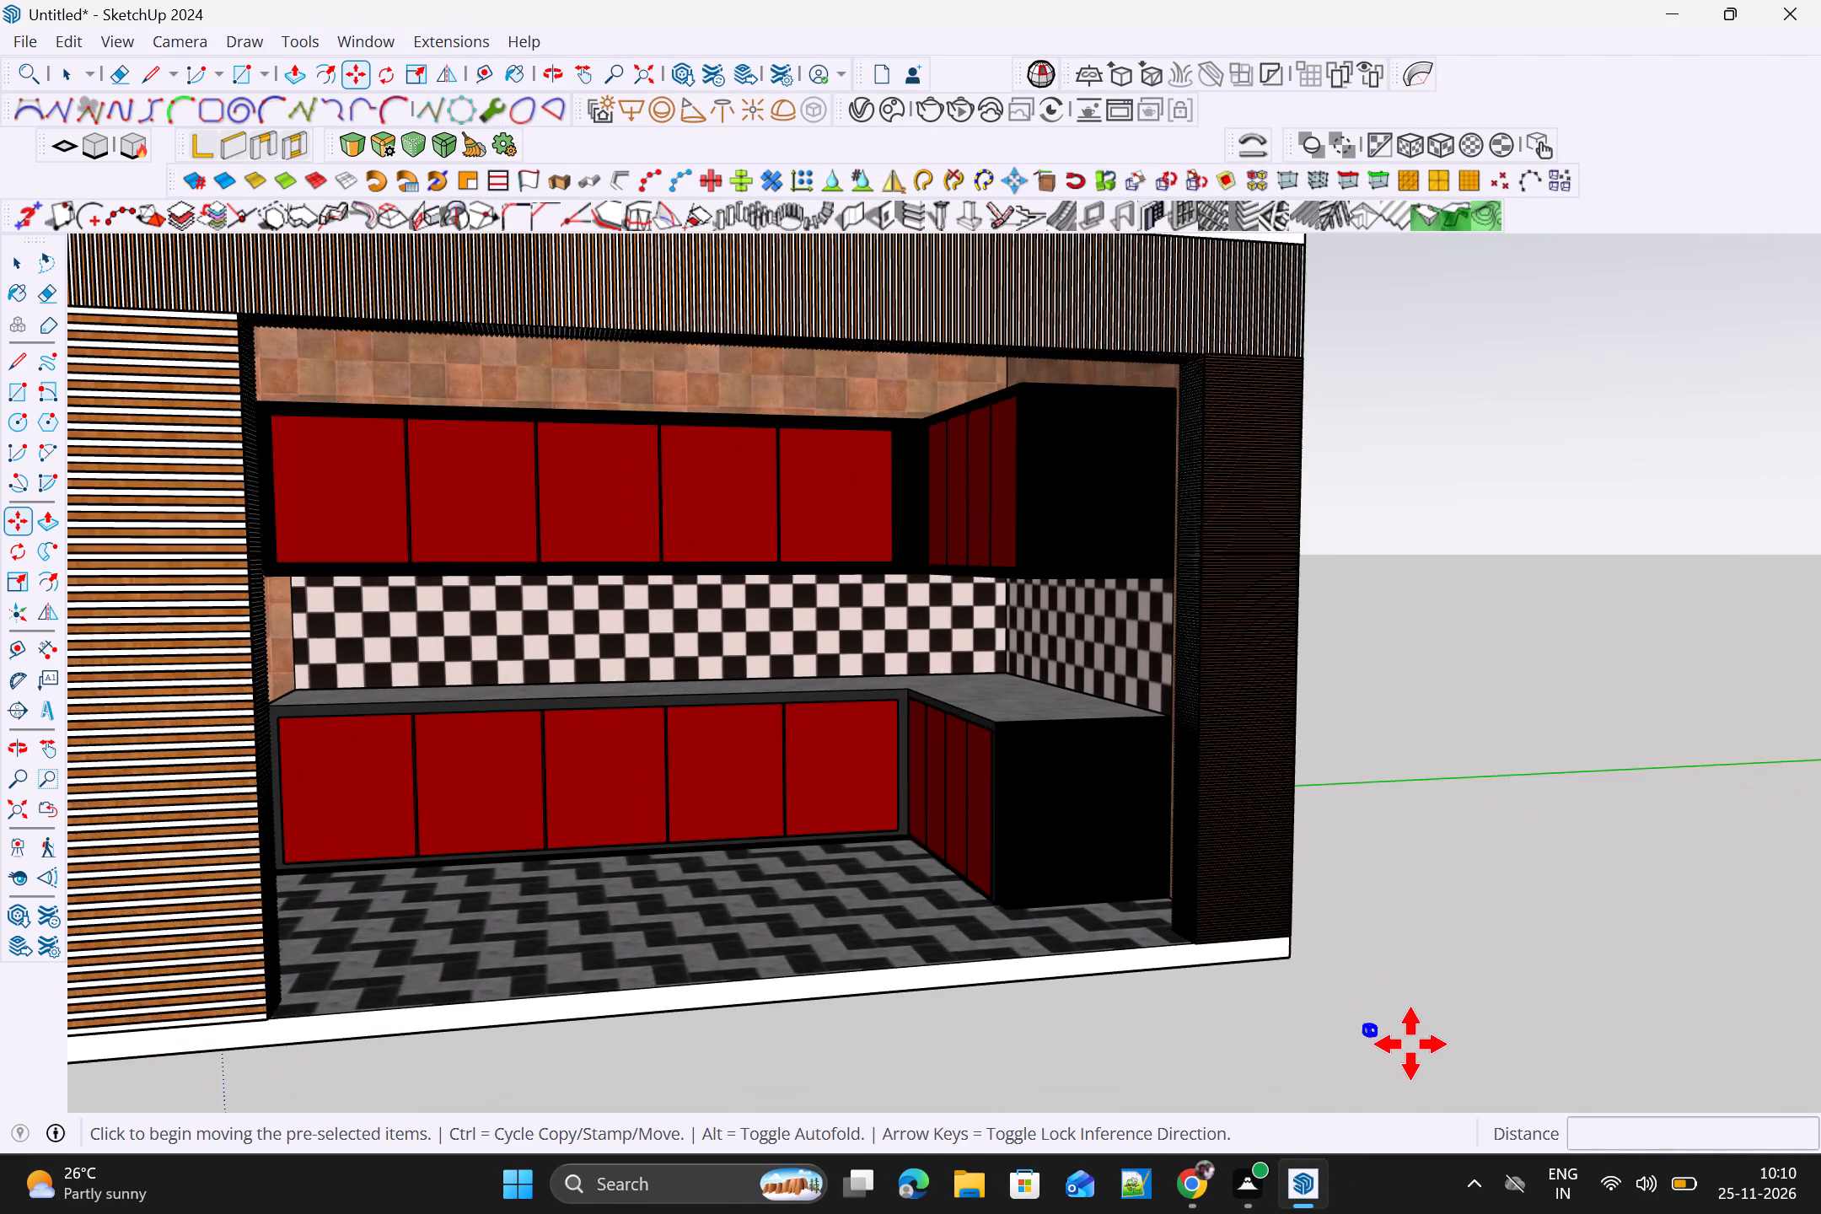
scroll(1410, 1044, up, 7)
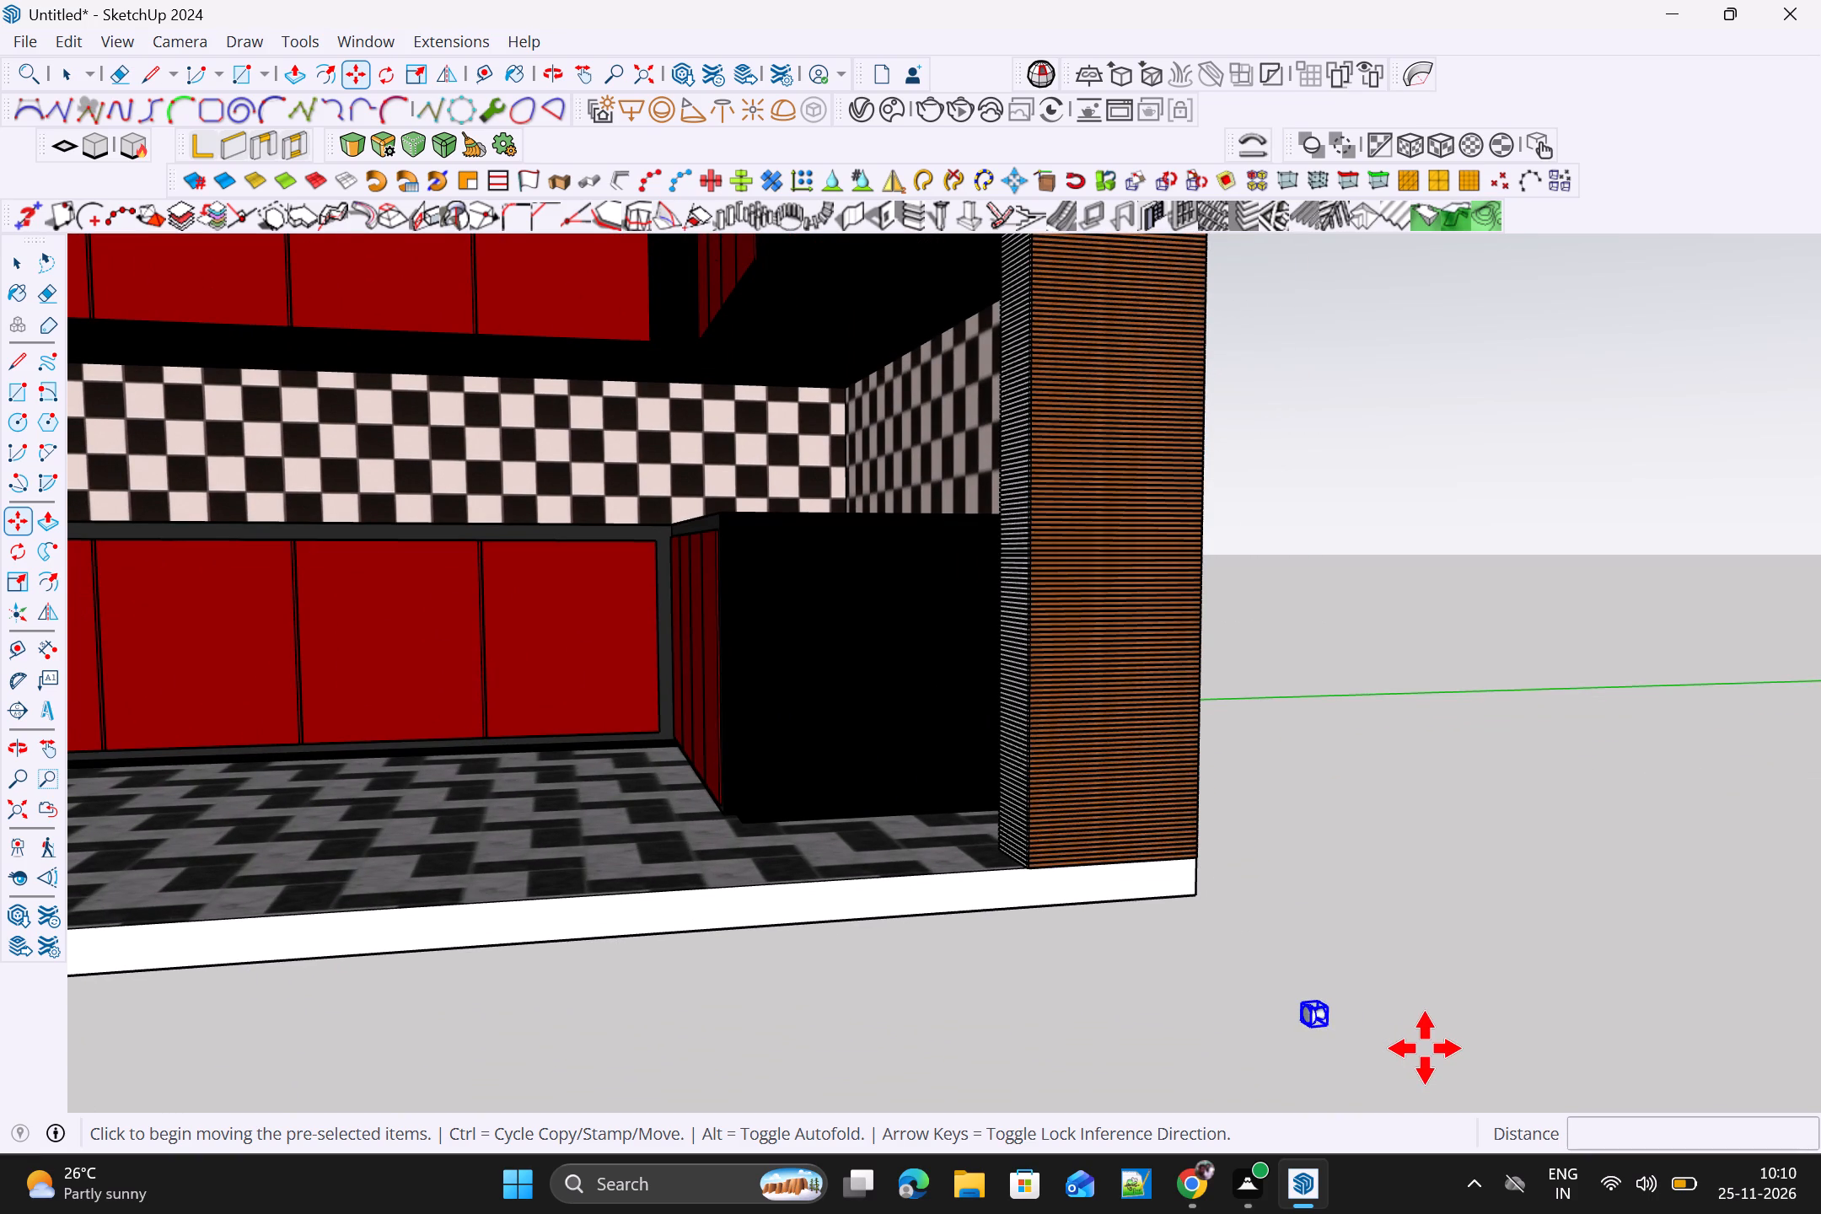
key(q)
click(1364, 1052)
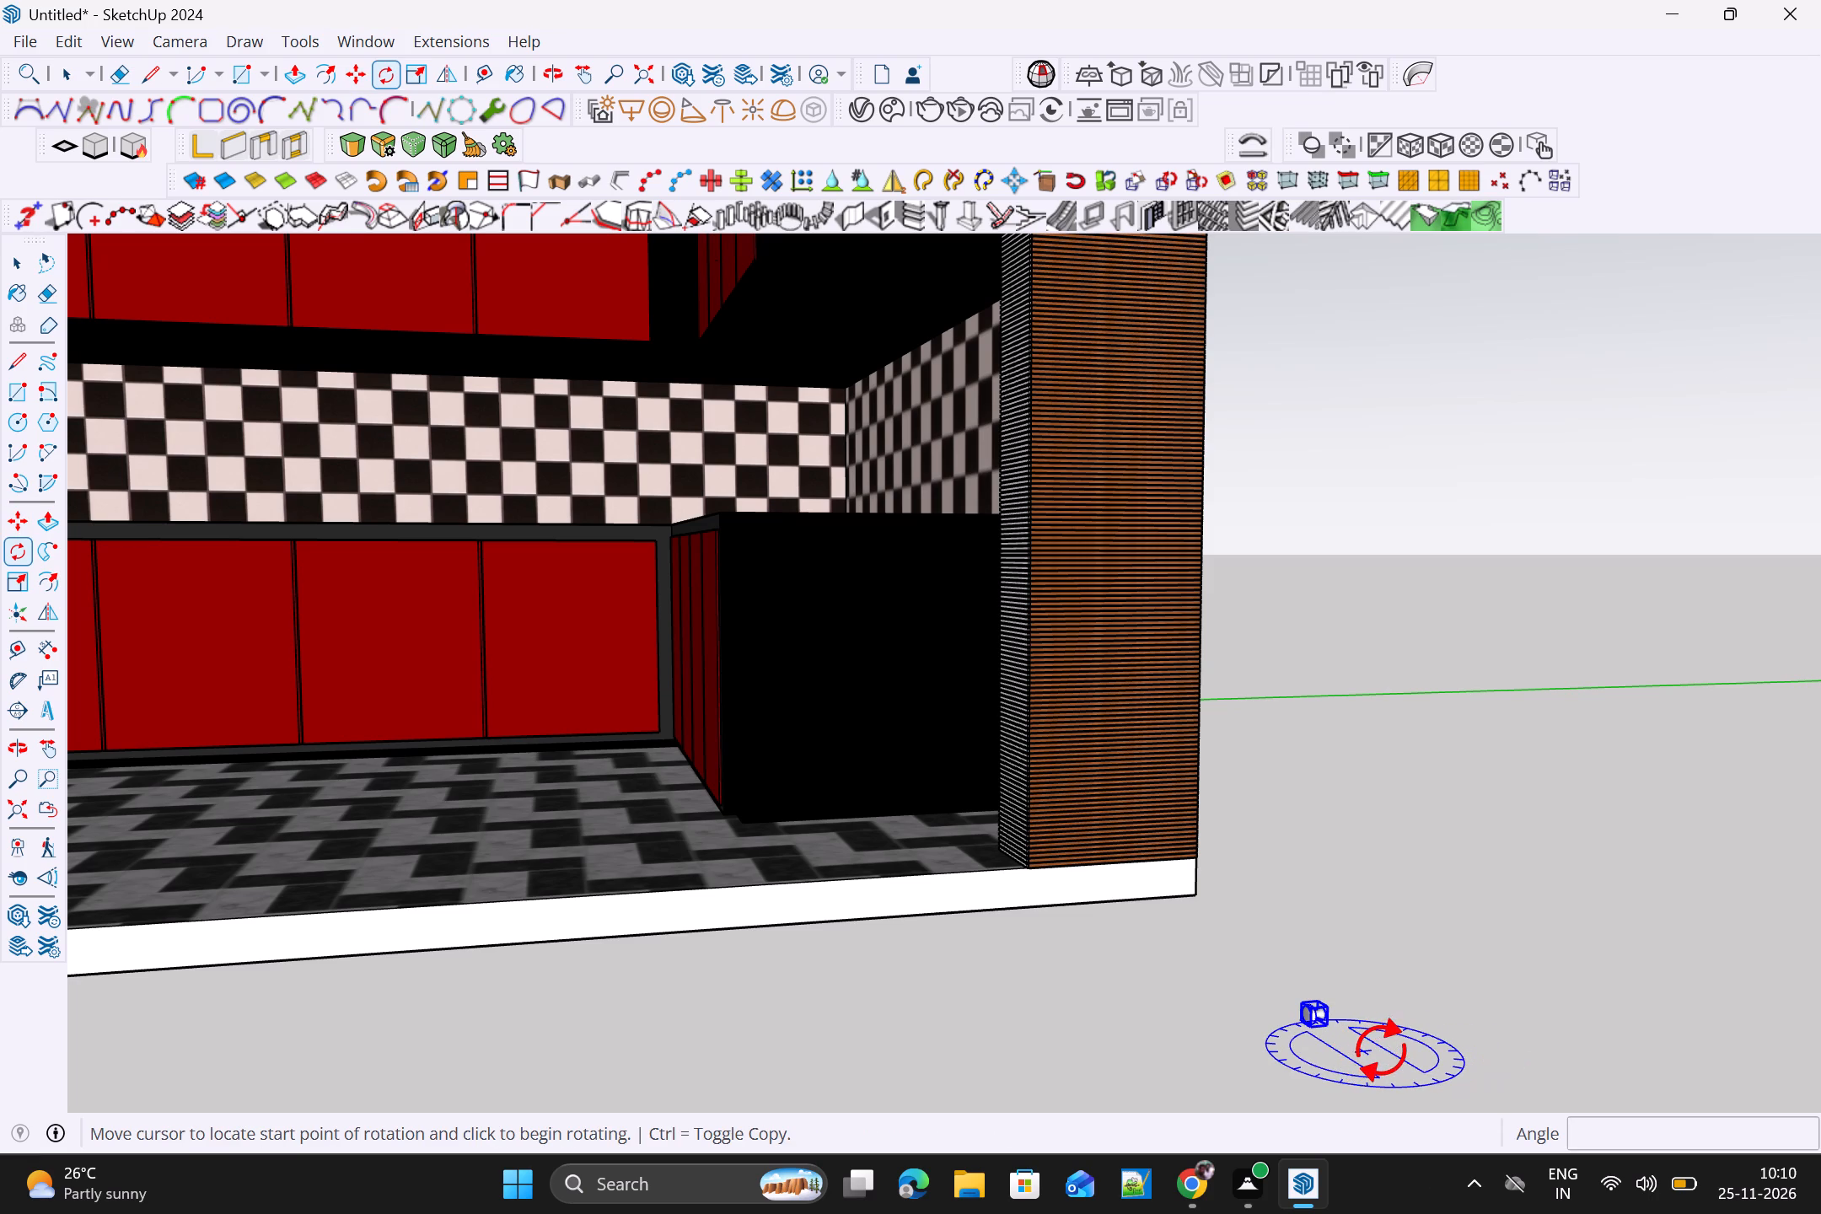
click(1381, 1050)
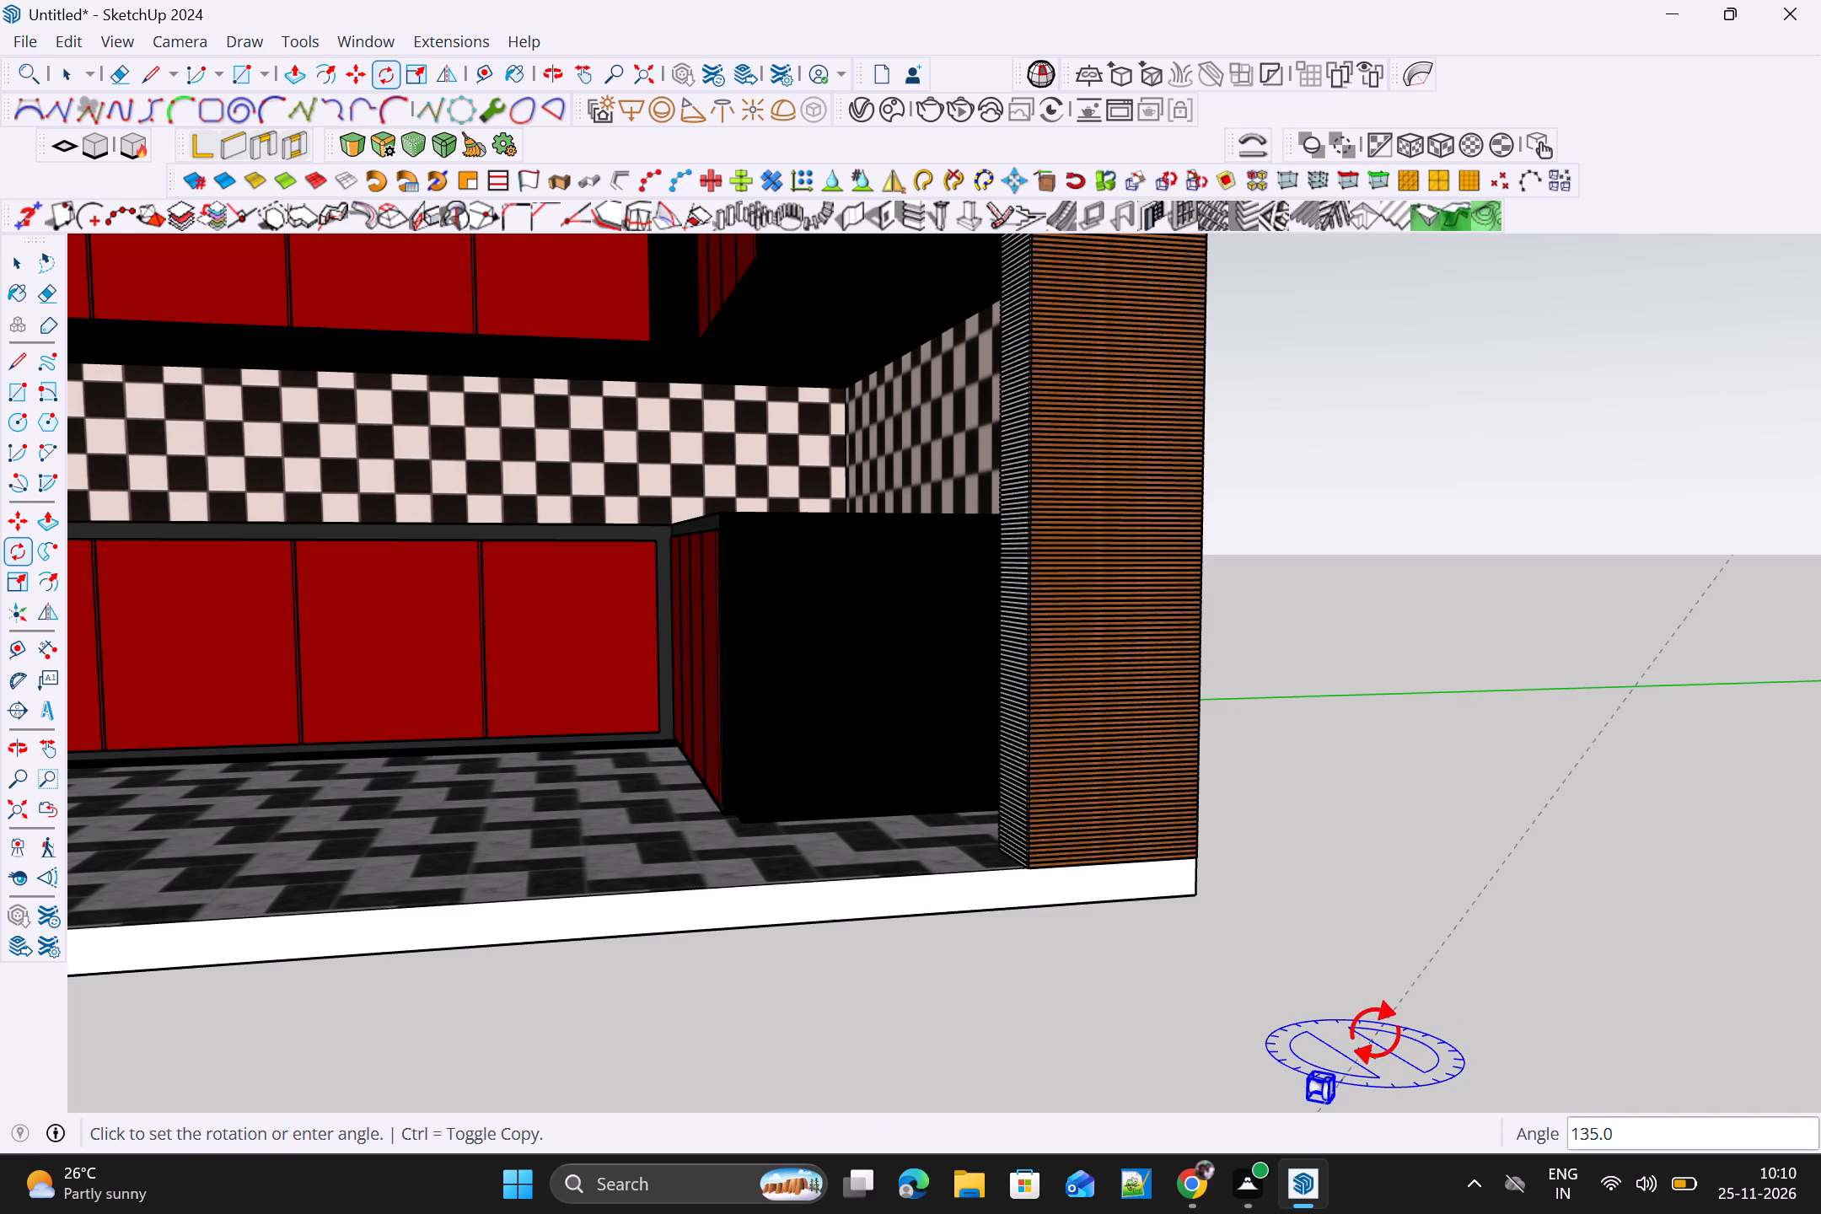
click(1383, 1041)
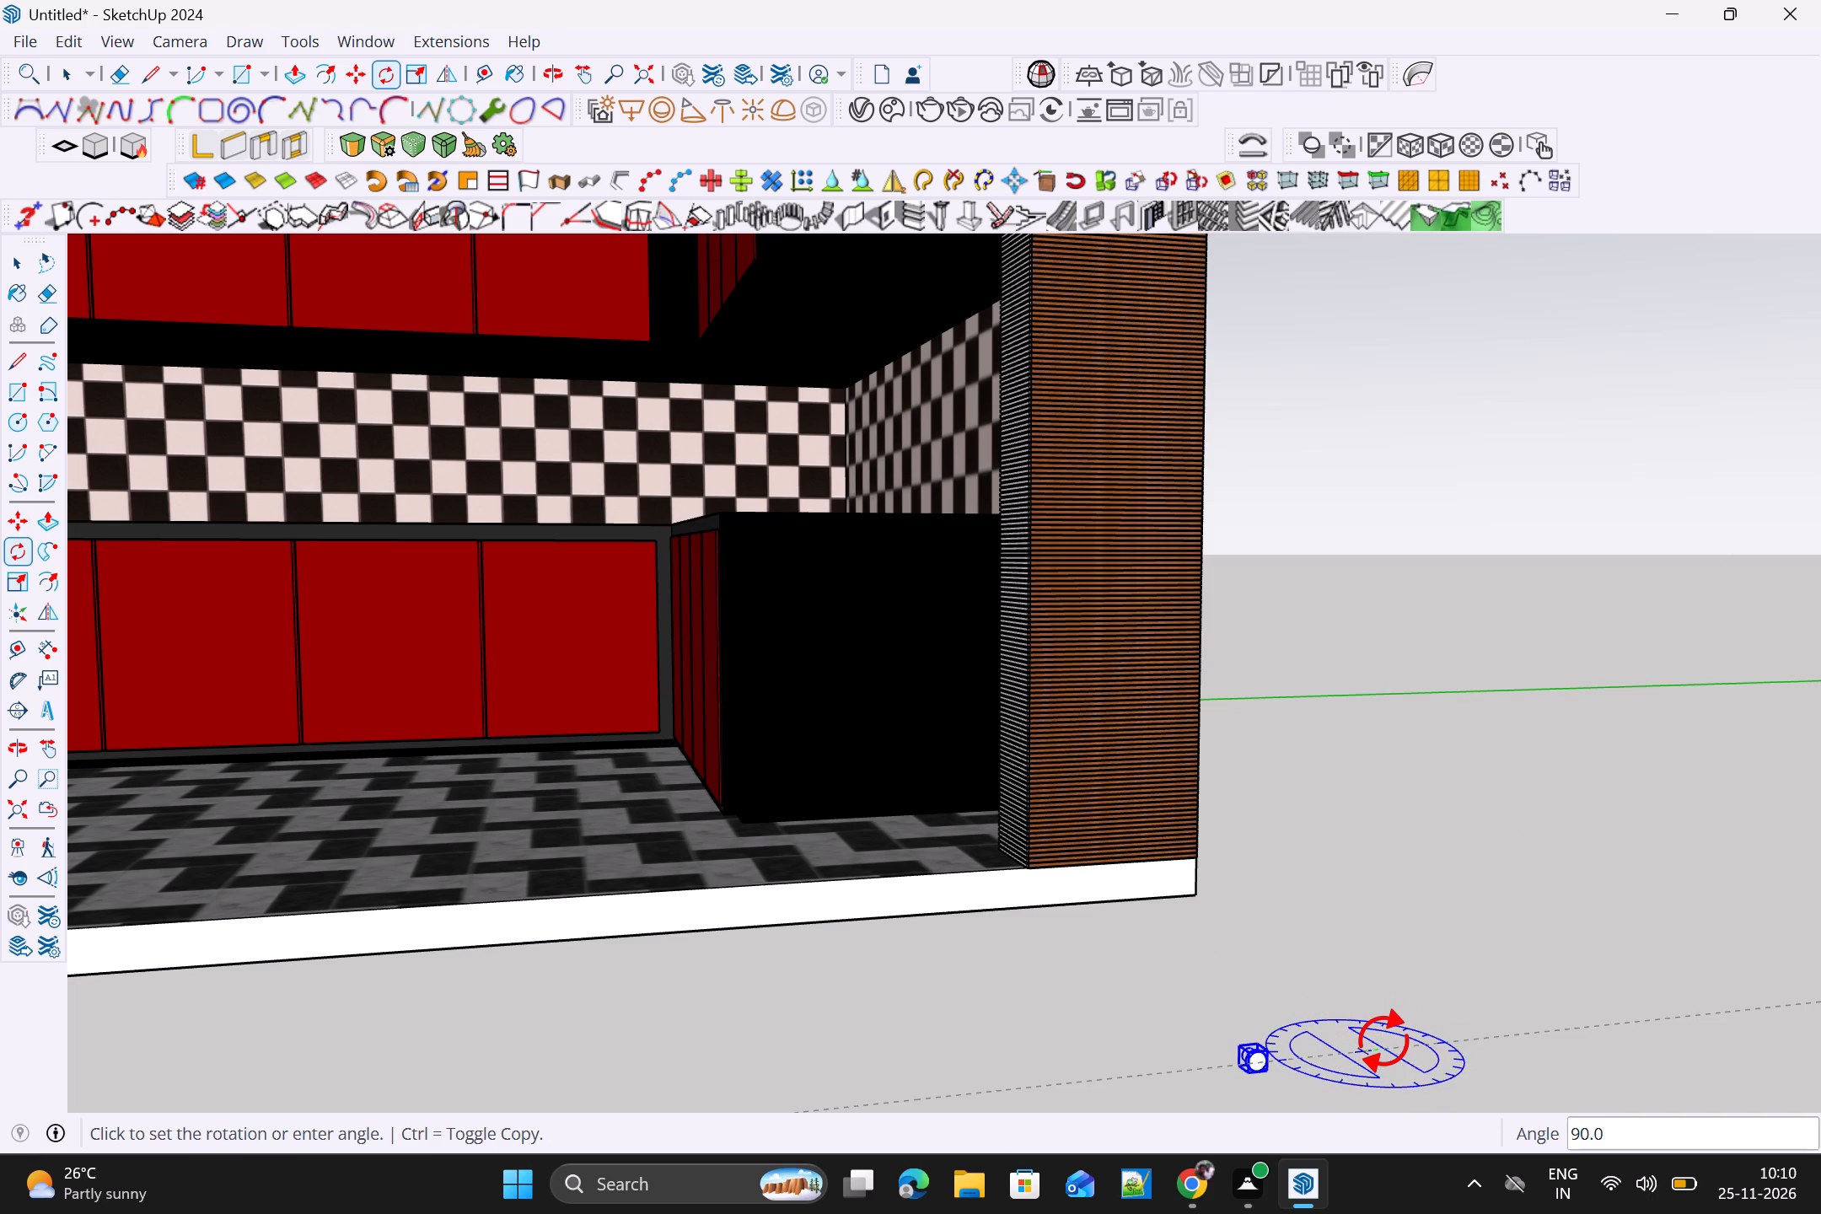
Move the knob onto the long run's lower cabinet door nearest the inside corner, close to the seam with its neighbour.
key(m)
scroll(1243, 1057, up, 3)
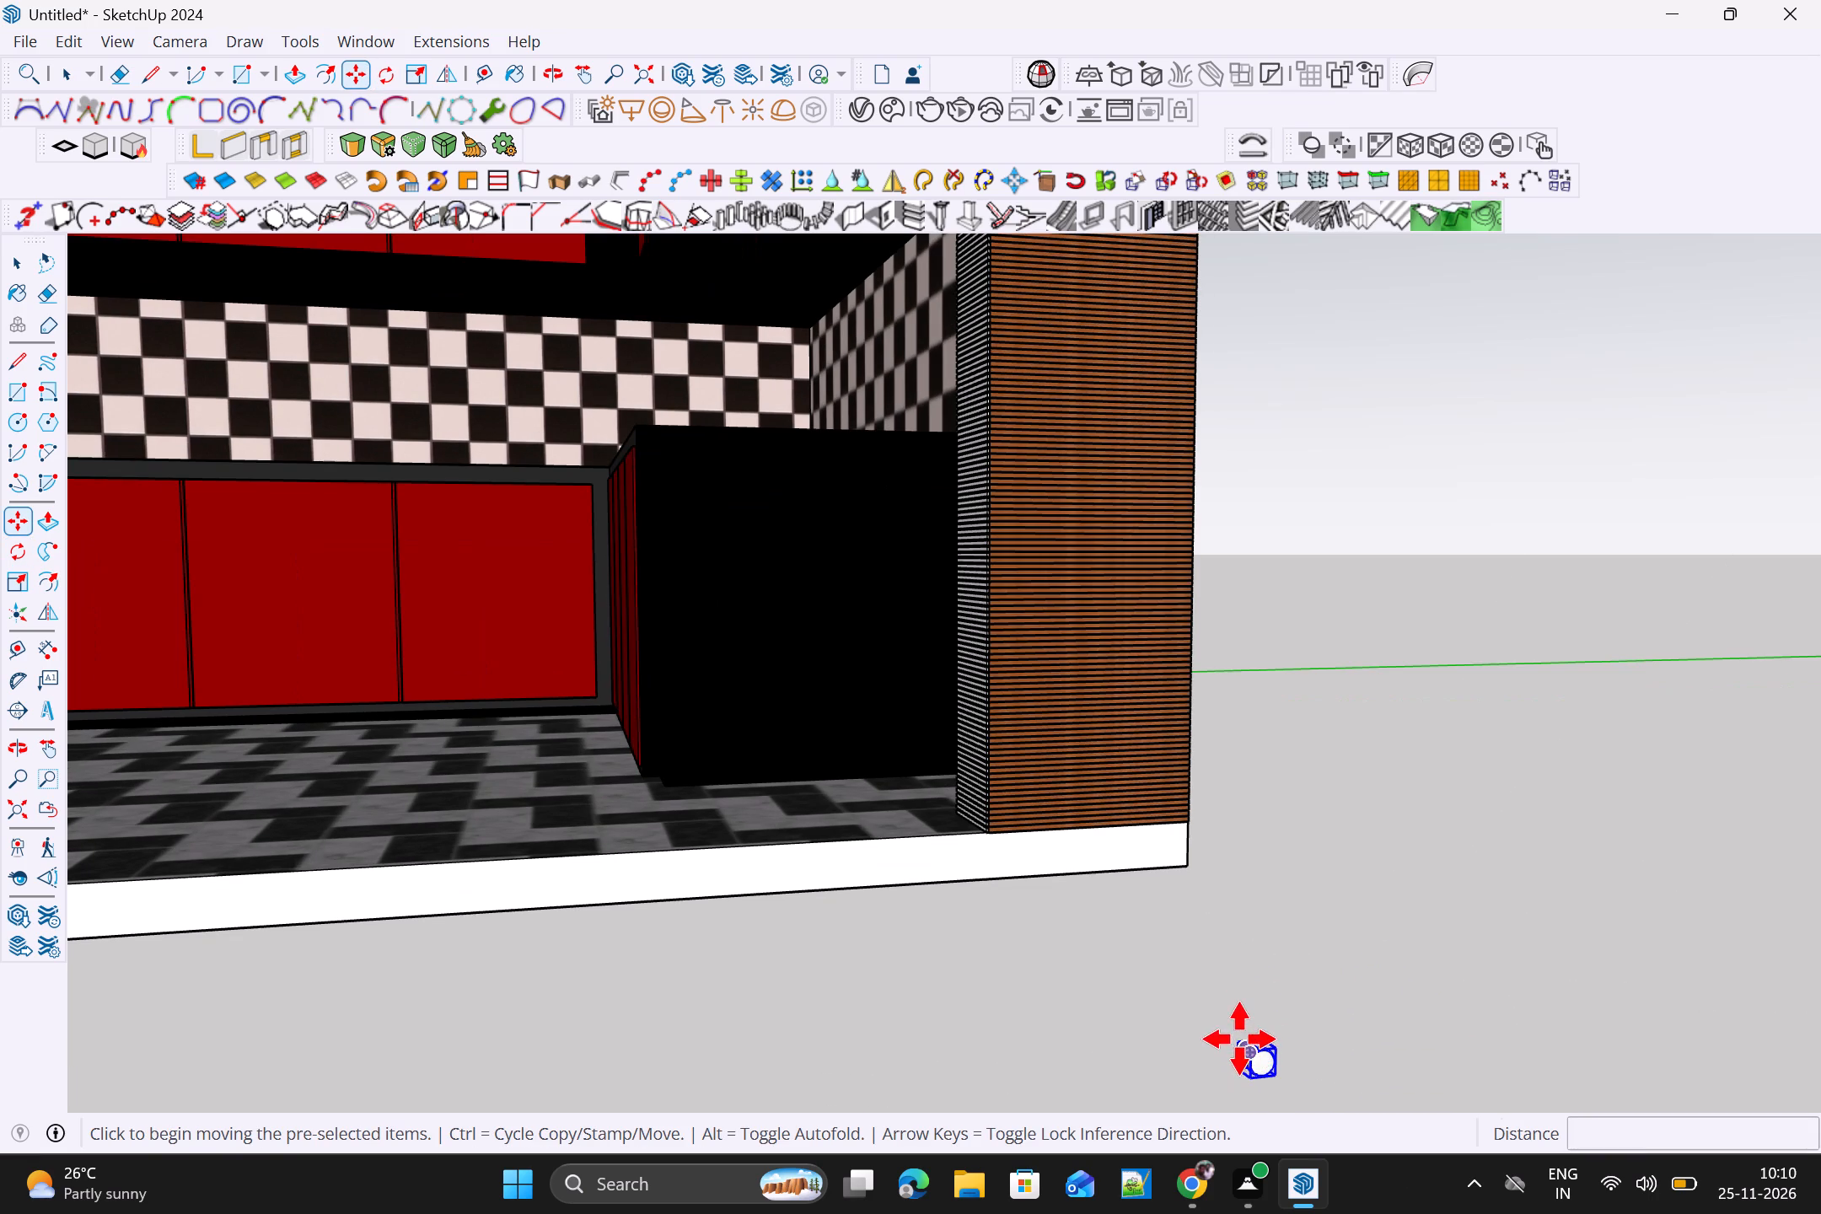
click(1239, 1041)
scroll(1072, 1003, down, 4)
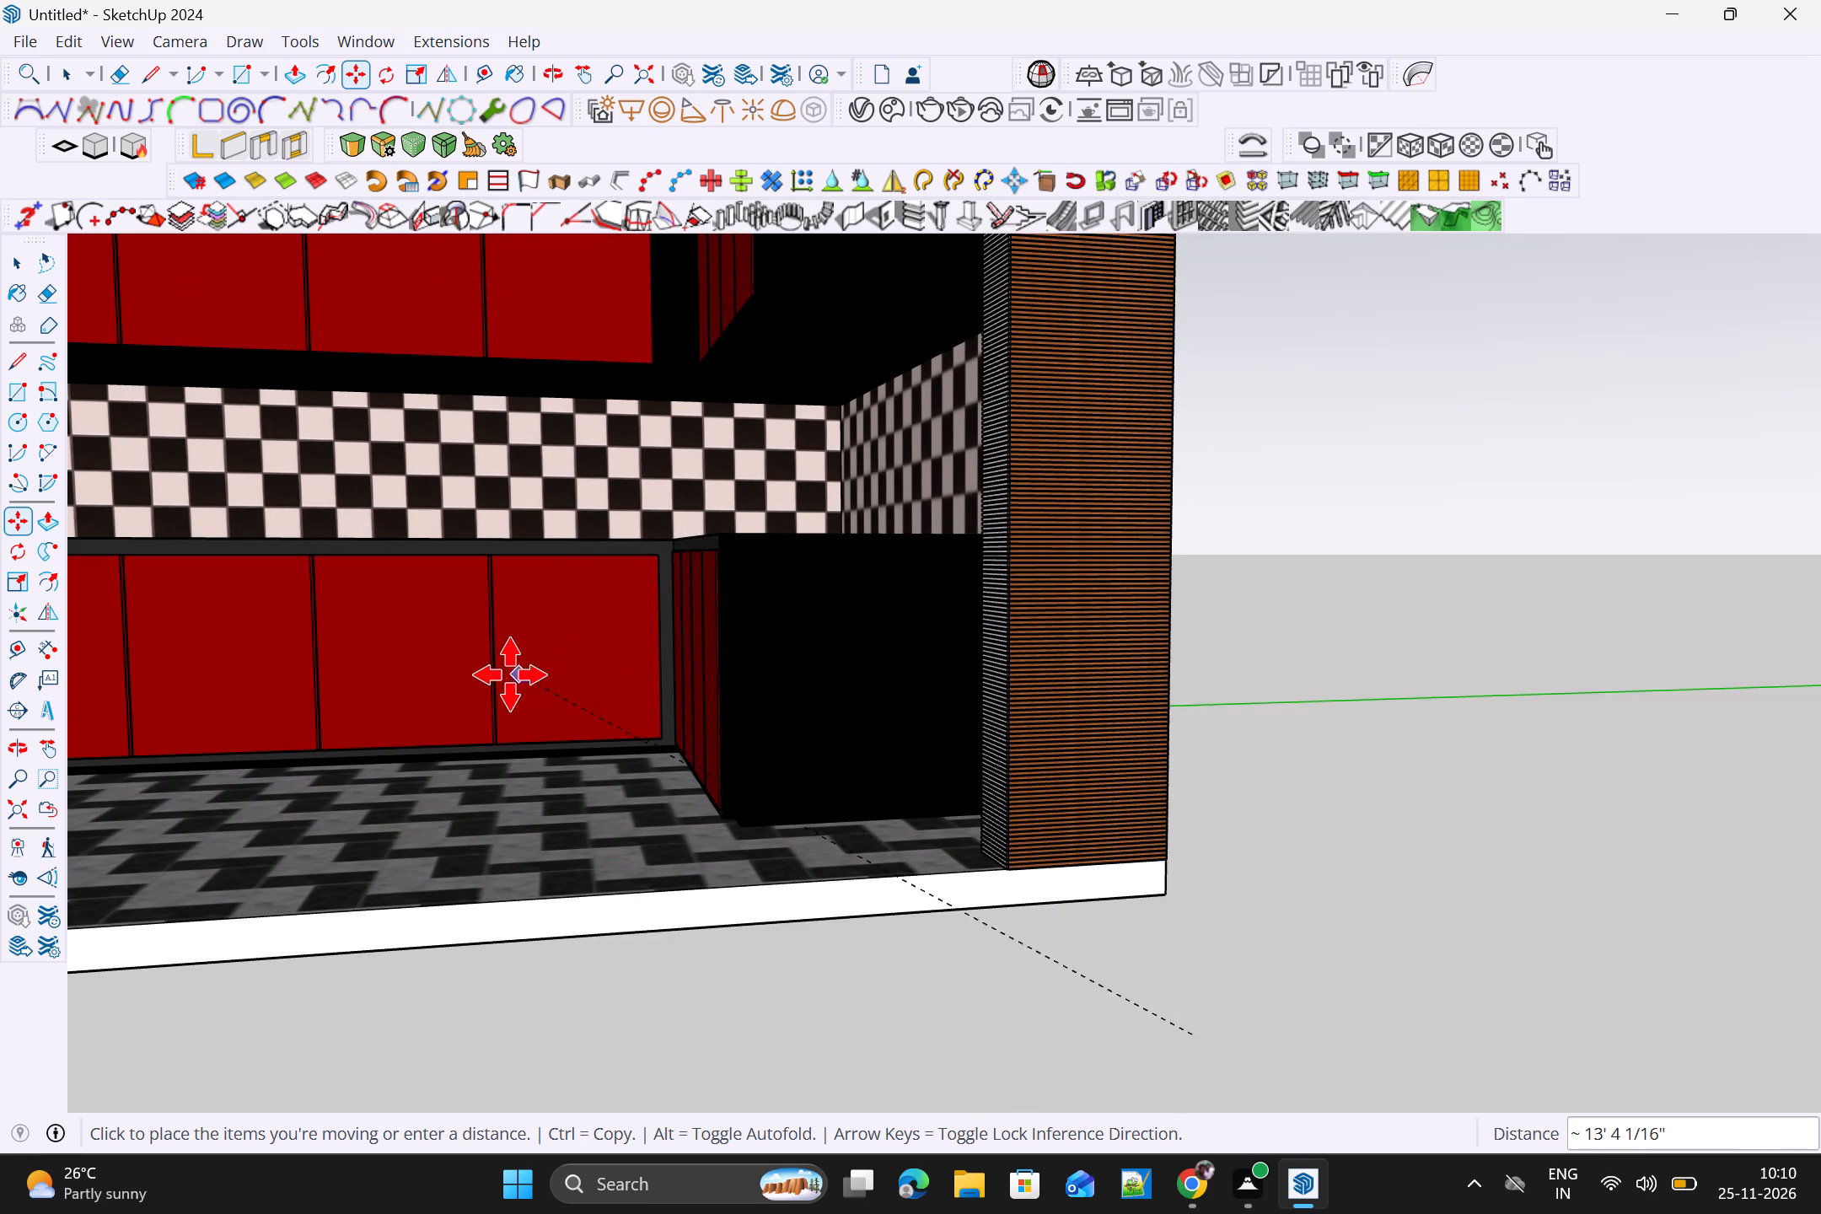
middle_drag(520, 690, 687, 712)
shift+middle_drag(406, 725, 814, 738)
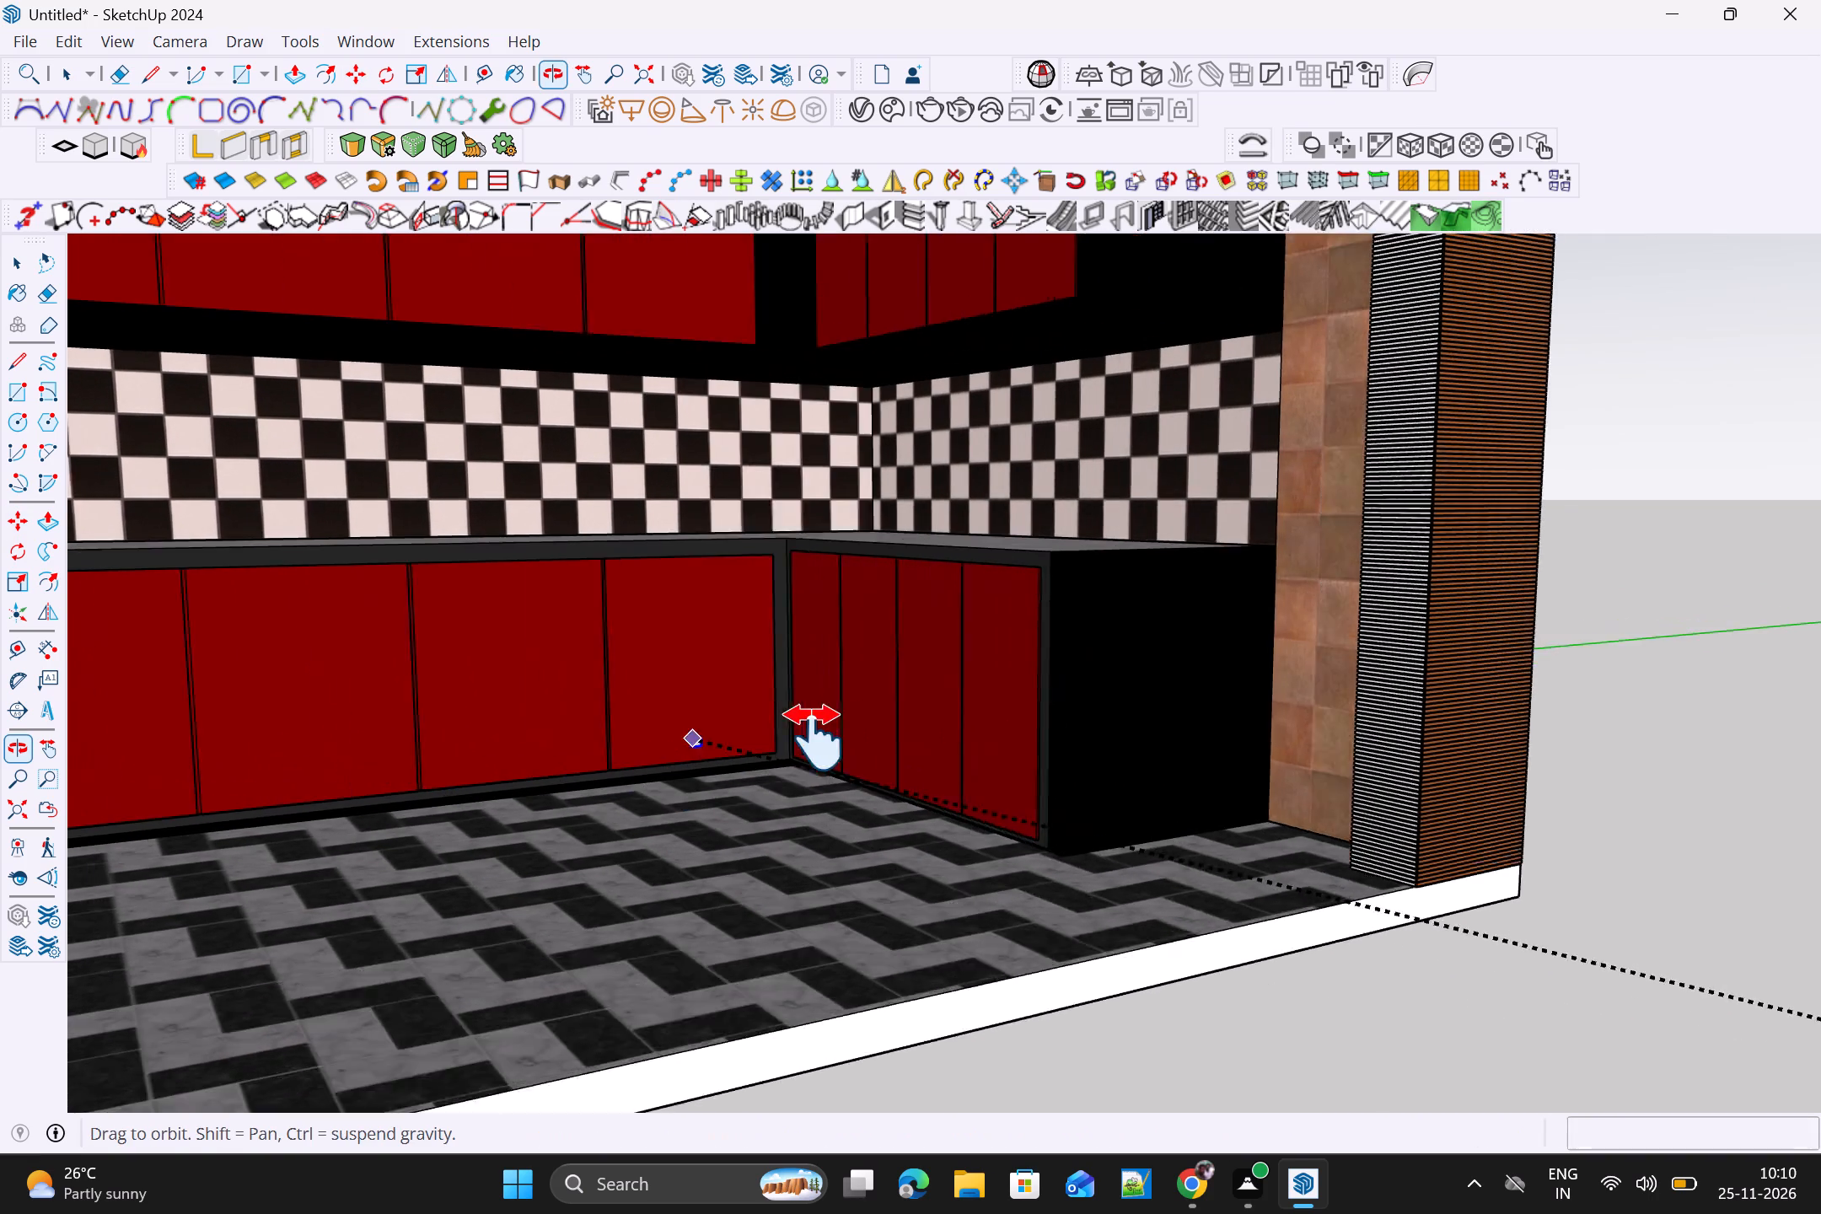
shift+middle_drag(814, 738, 932, 737)
scroll(890, 651, up, 8)
middle_drag(776, 694, 1011, 779)
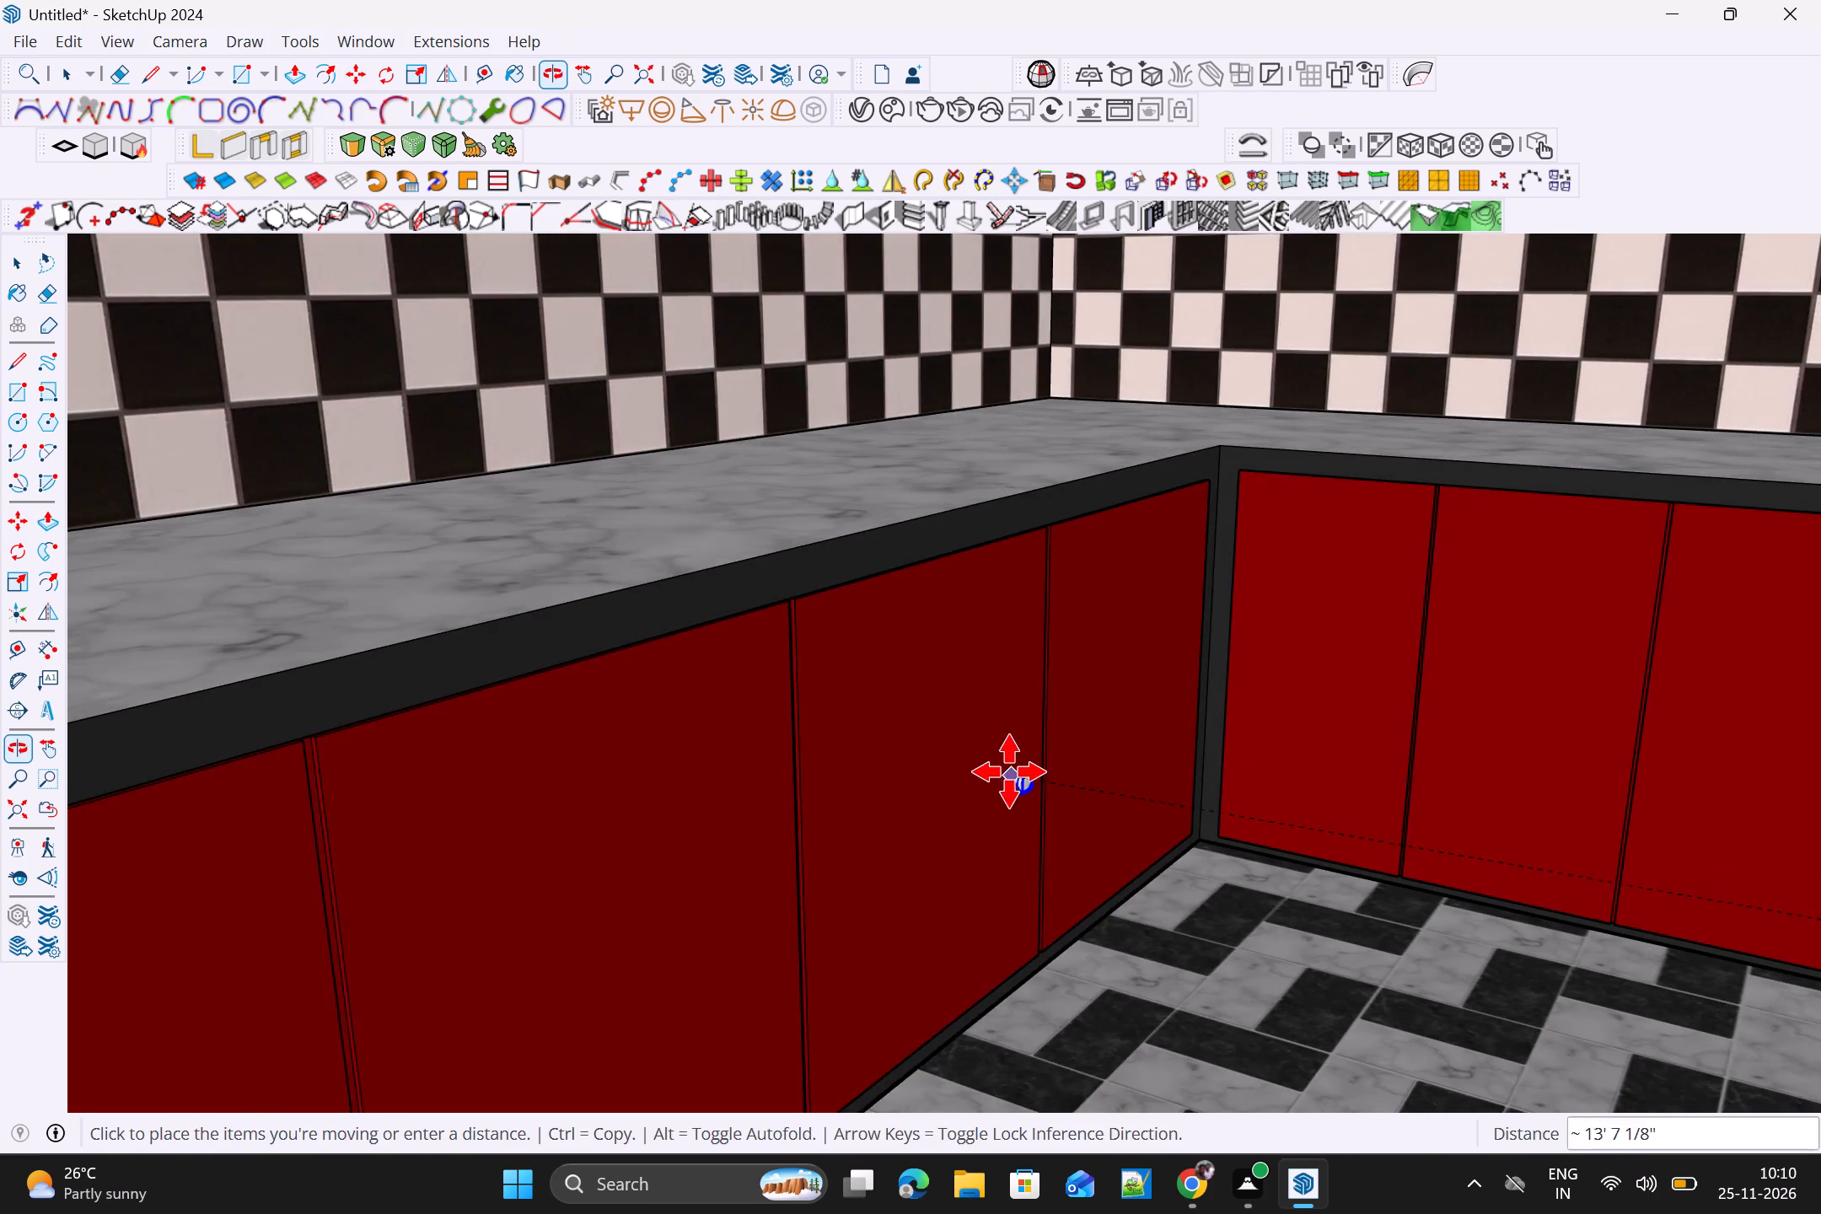
scroll(1018, 750, up, 4)
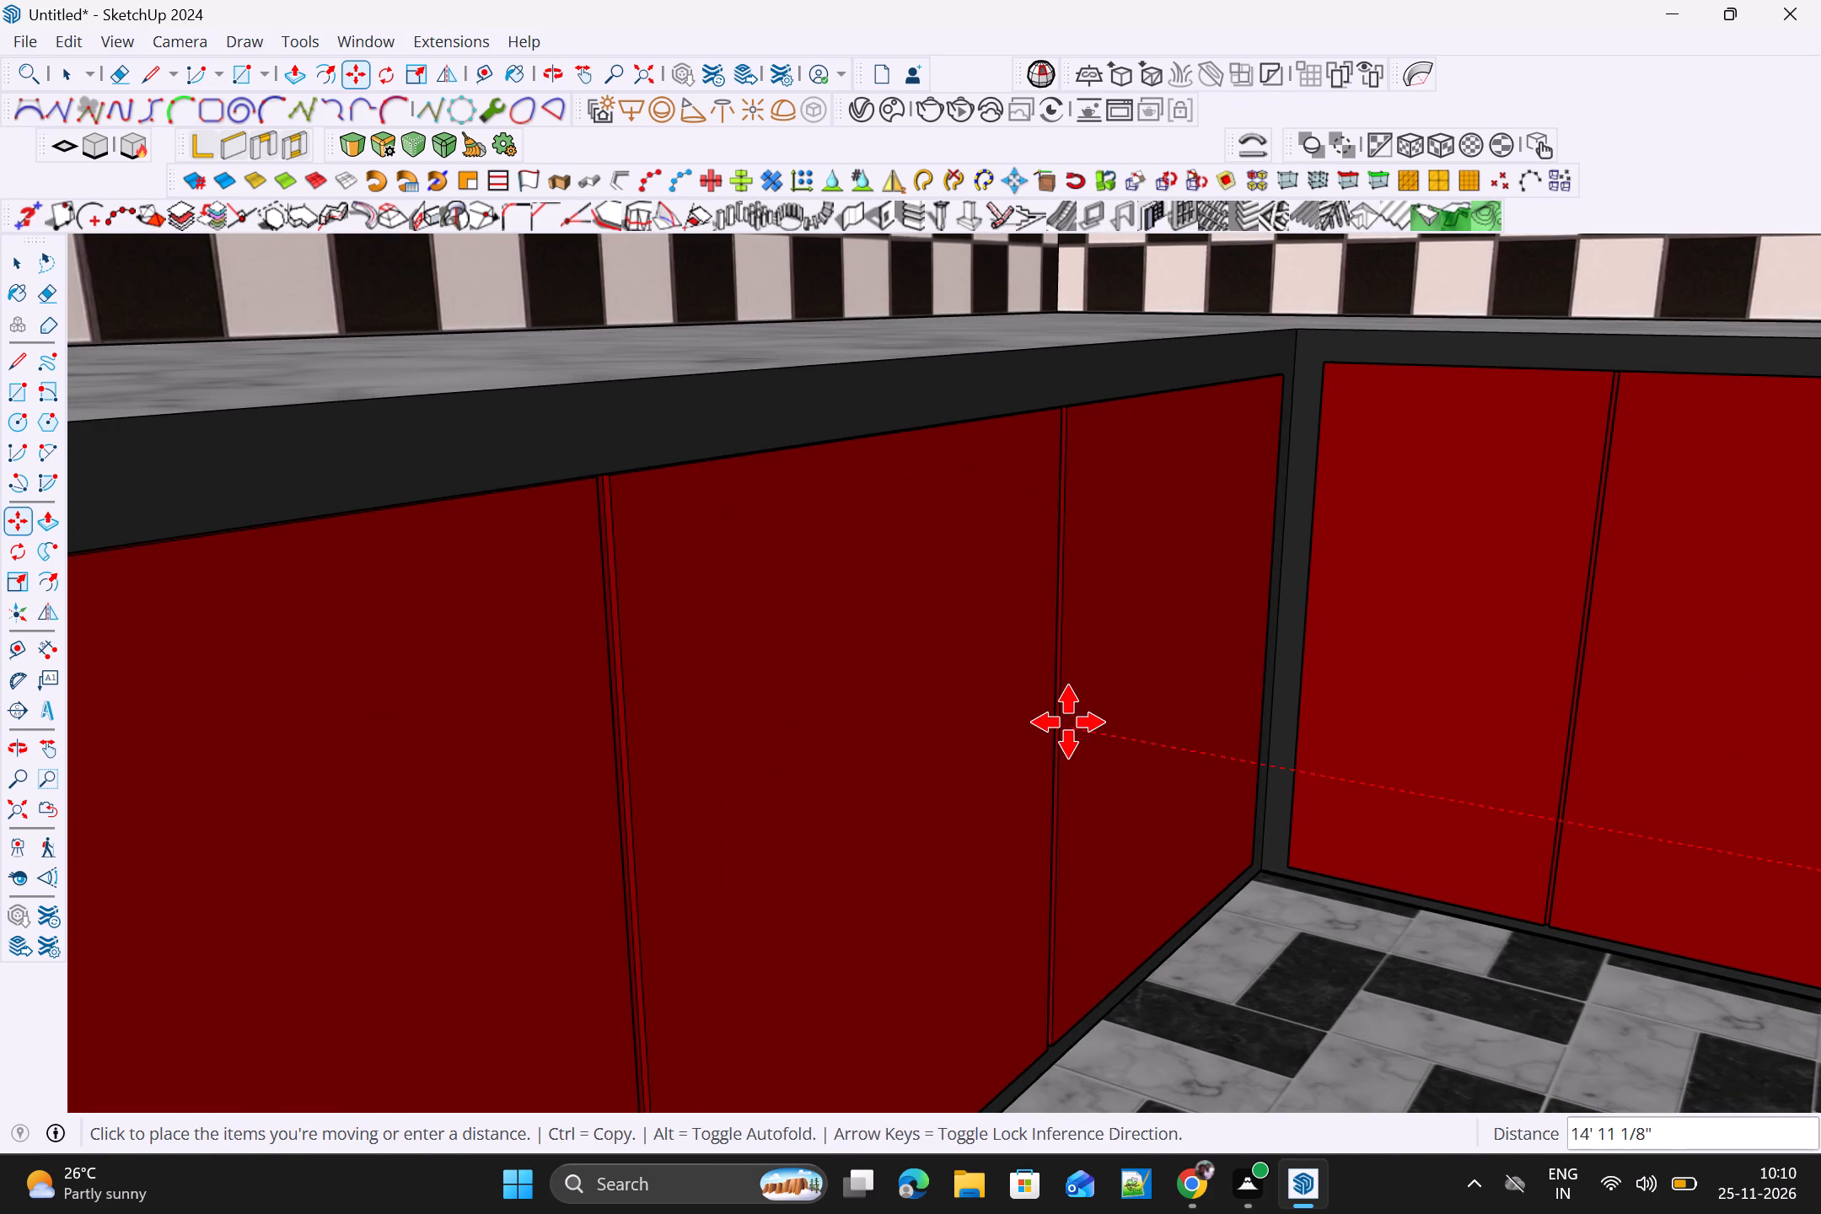
scroll(1082, 717, up, 3)
click(1082, 712)
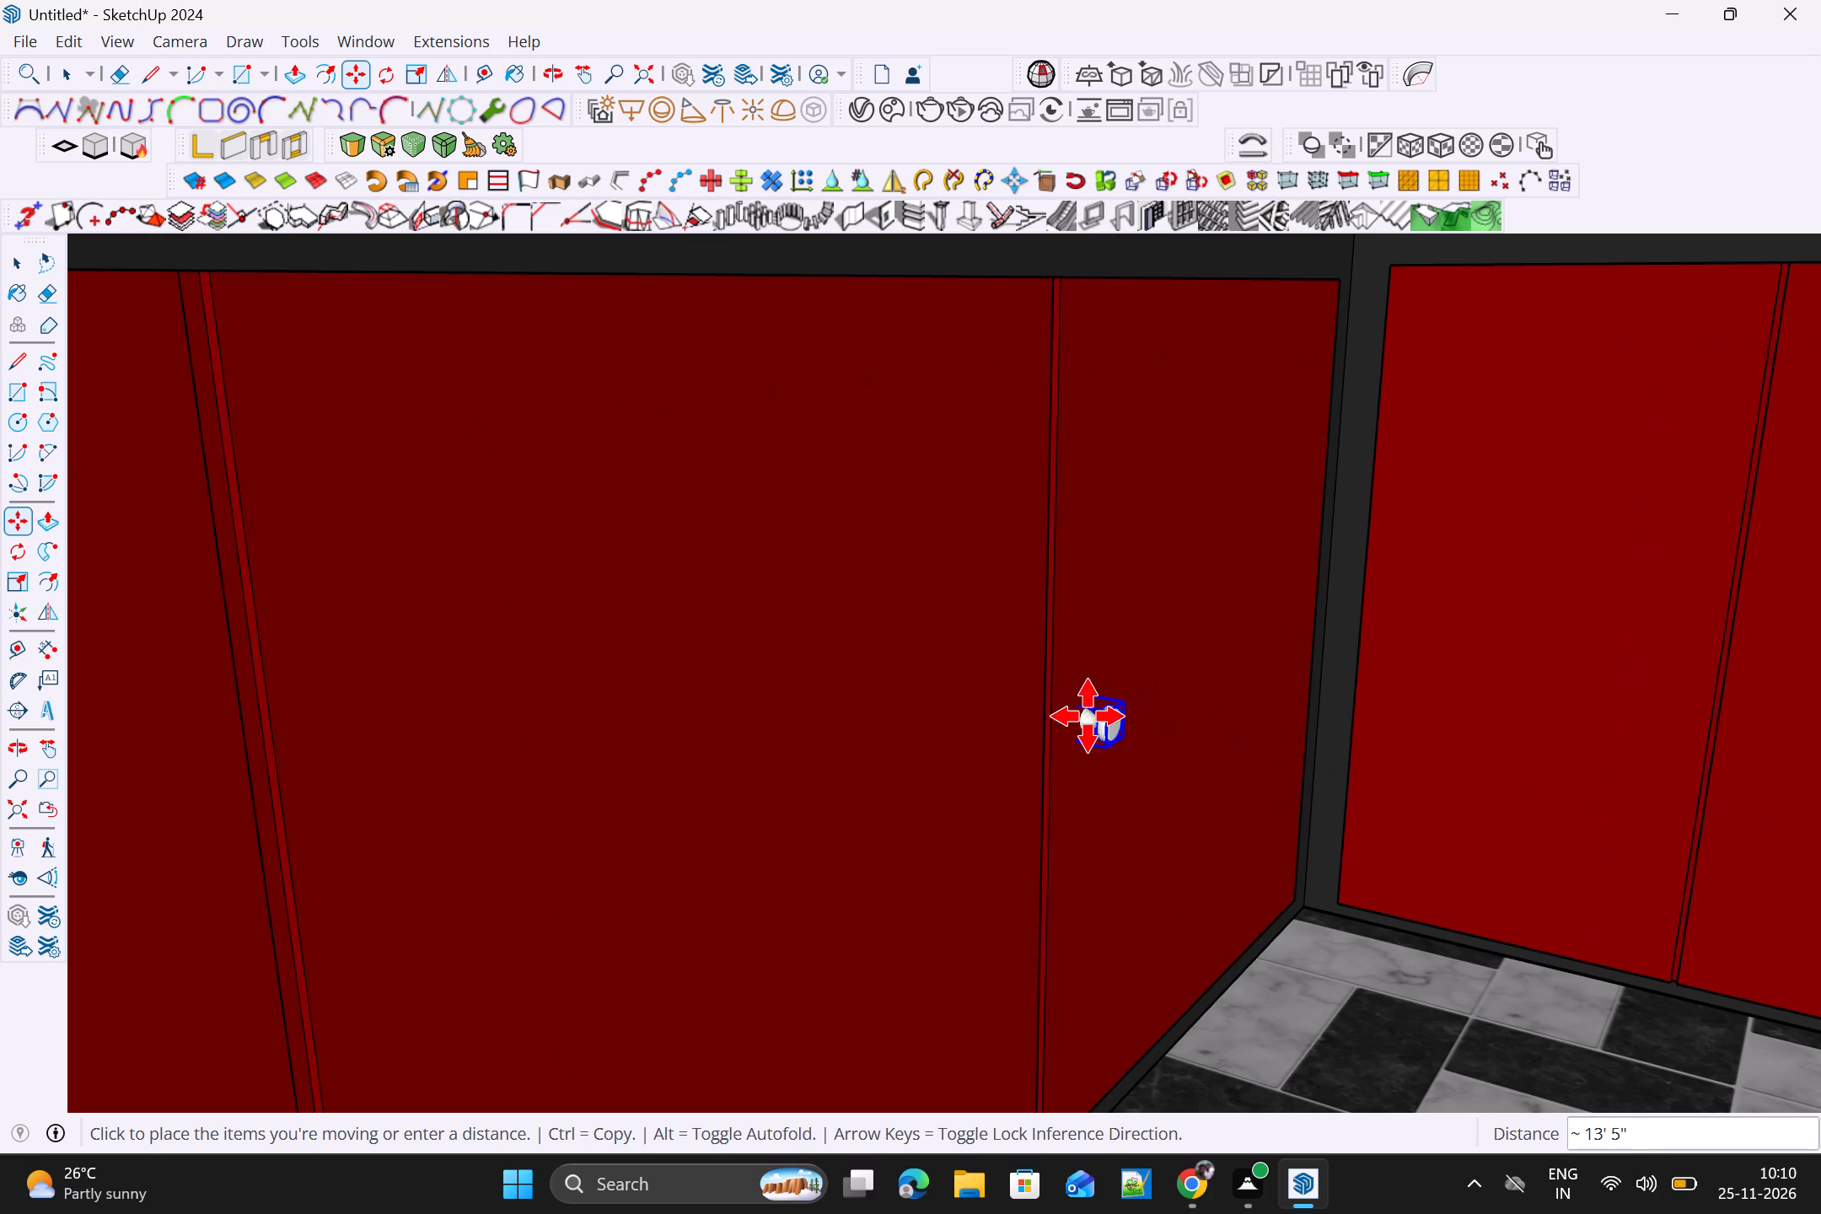
Move the knob across the seam onto the edge of the adjacent lower cabinet door.
scroll(1190, 741, up, 4)
key(m)
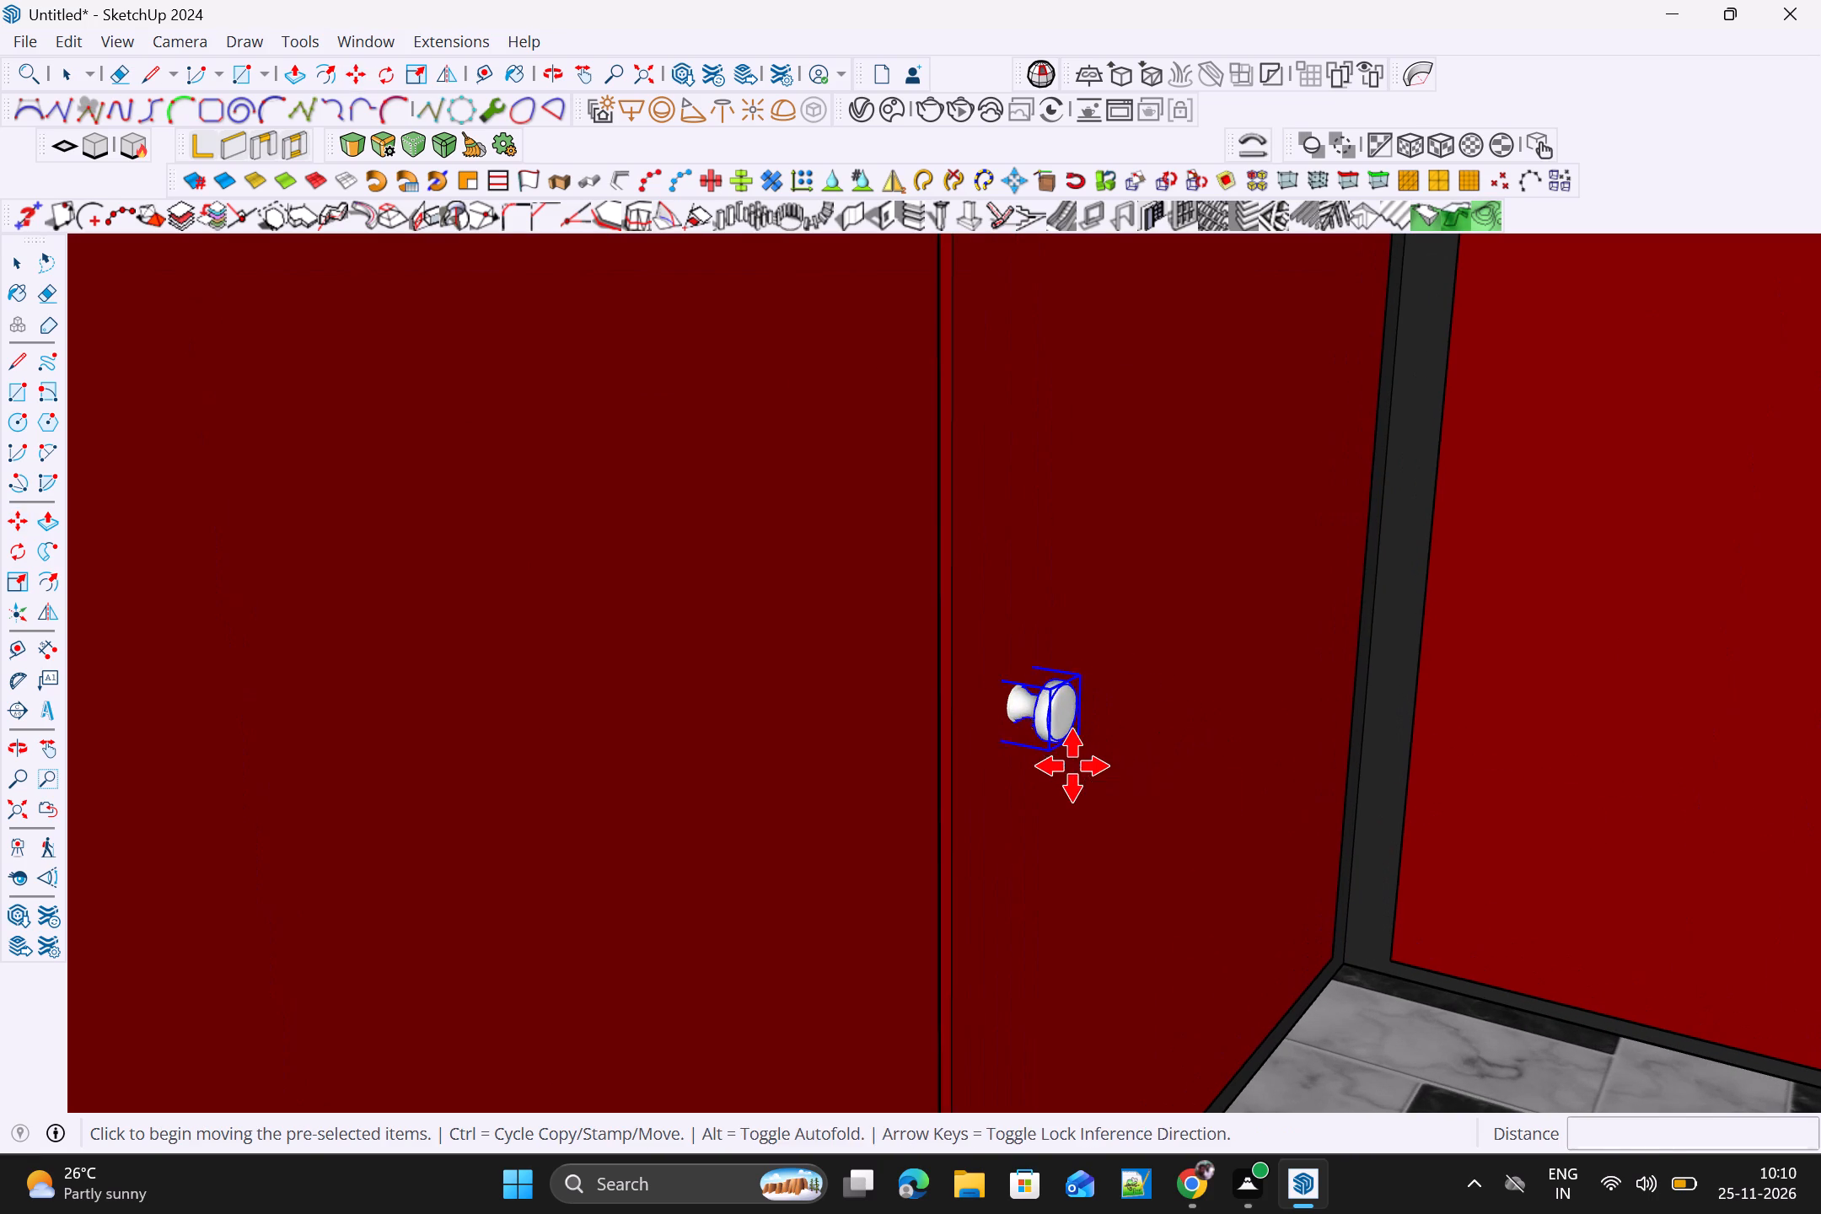
click(1007, 677)
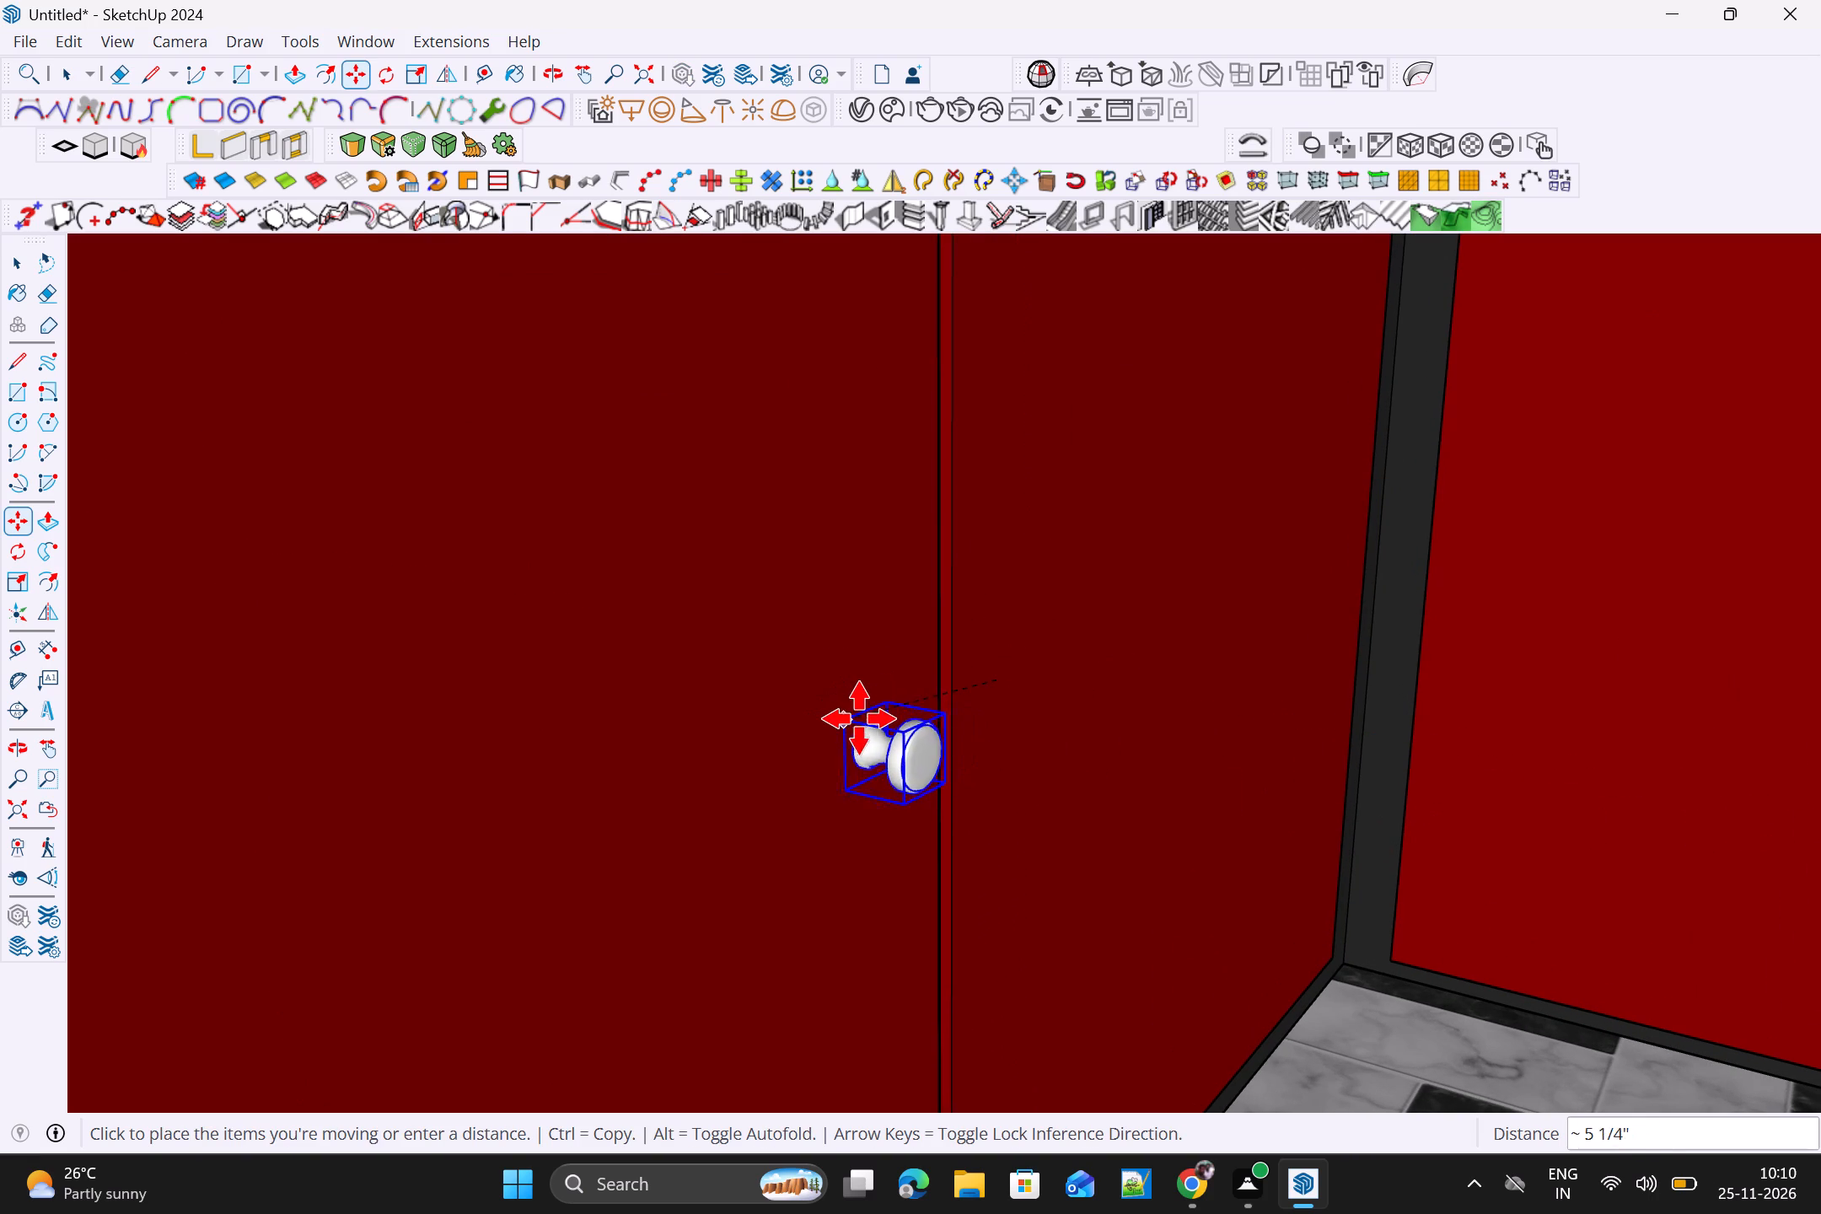
click(879, 720)
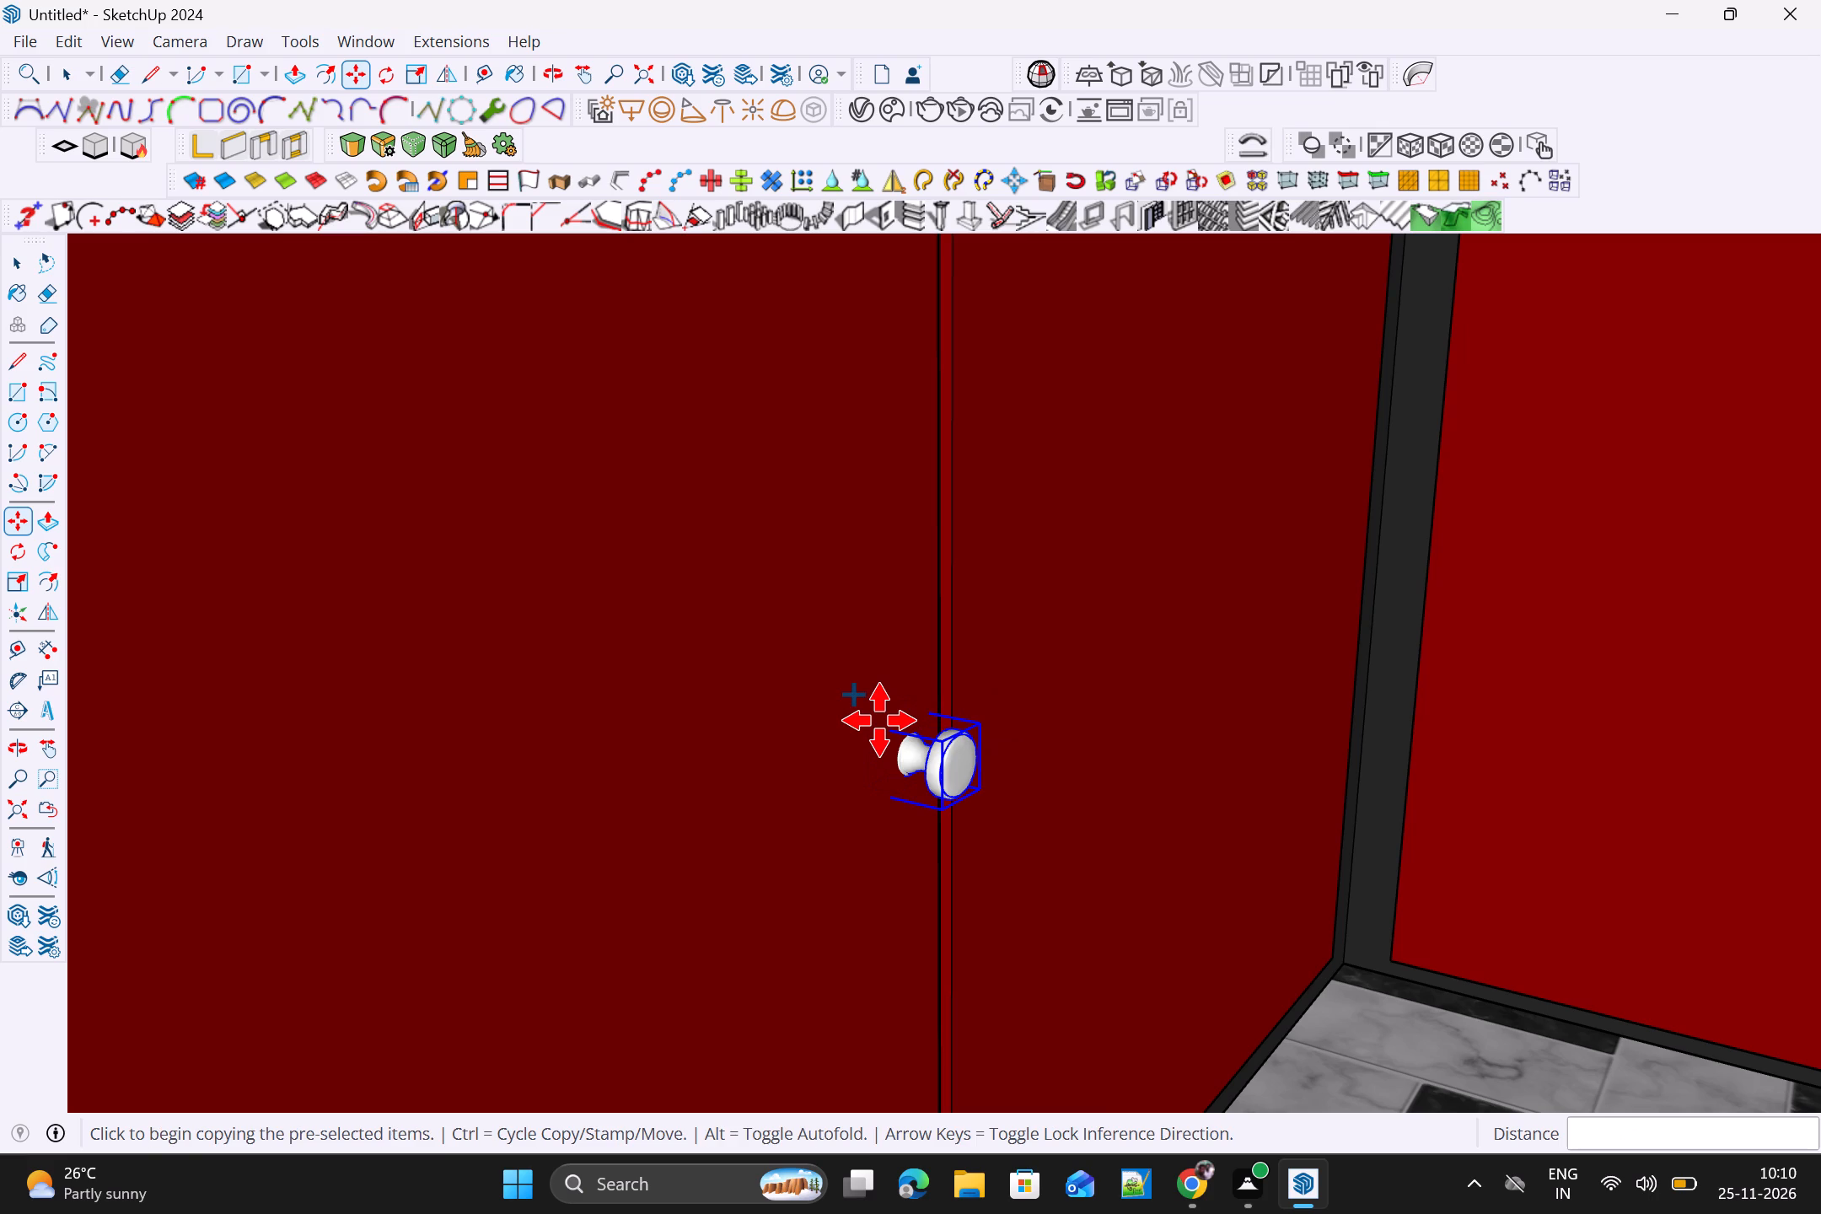
Copy the knob about 4 7/16" across the seam onto the corner-side lower door.
click(881, 721)
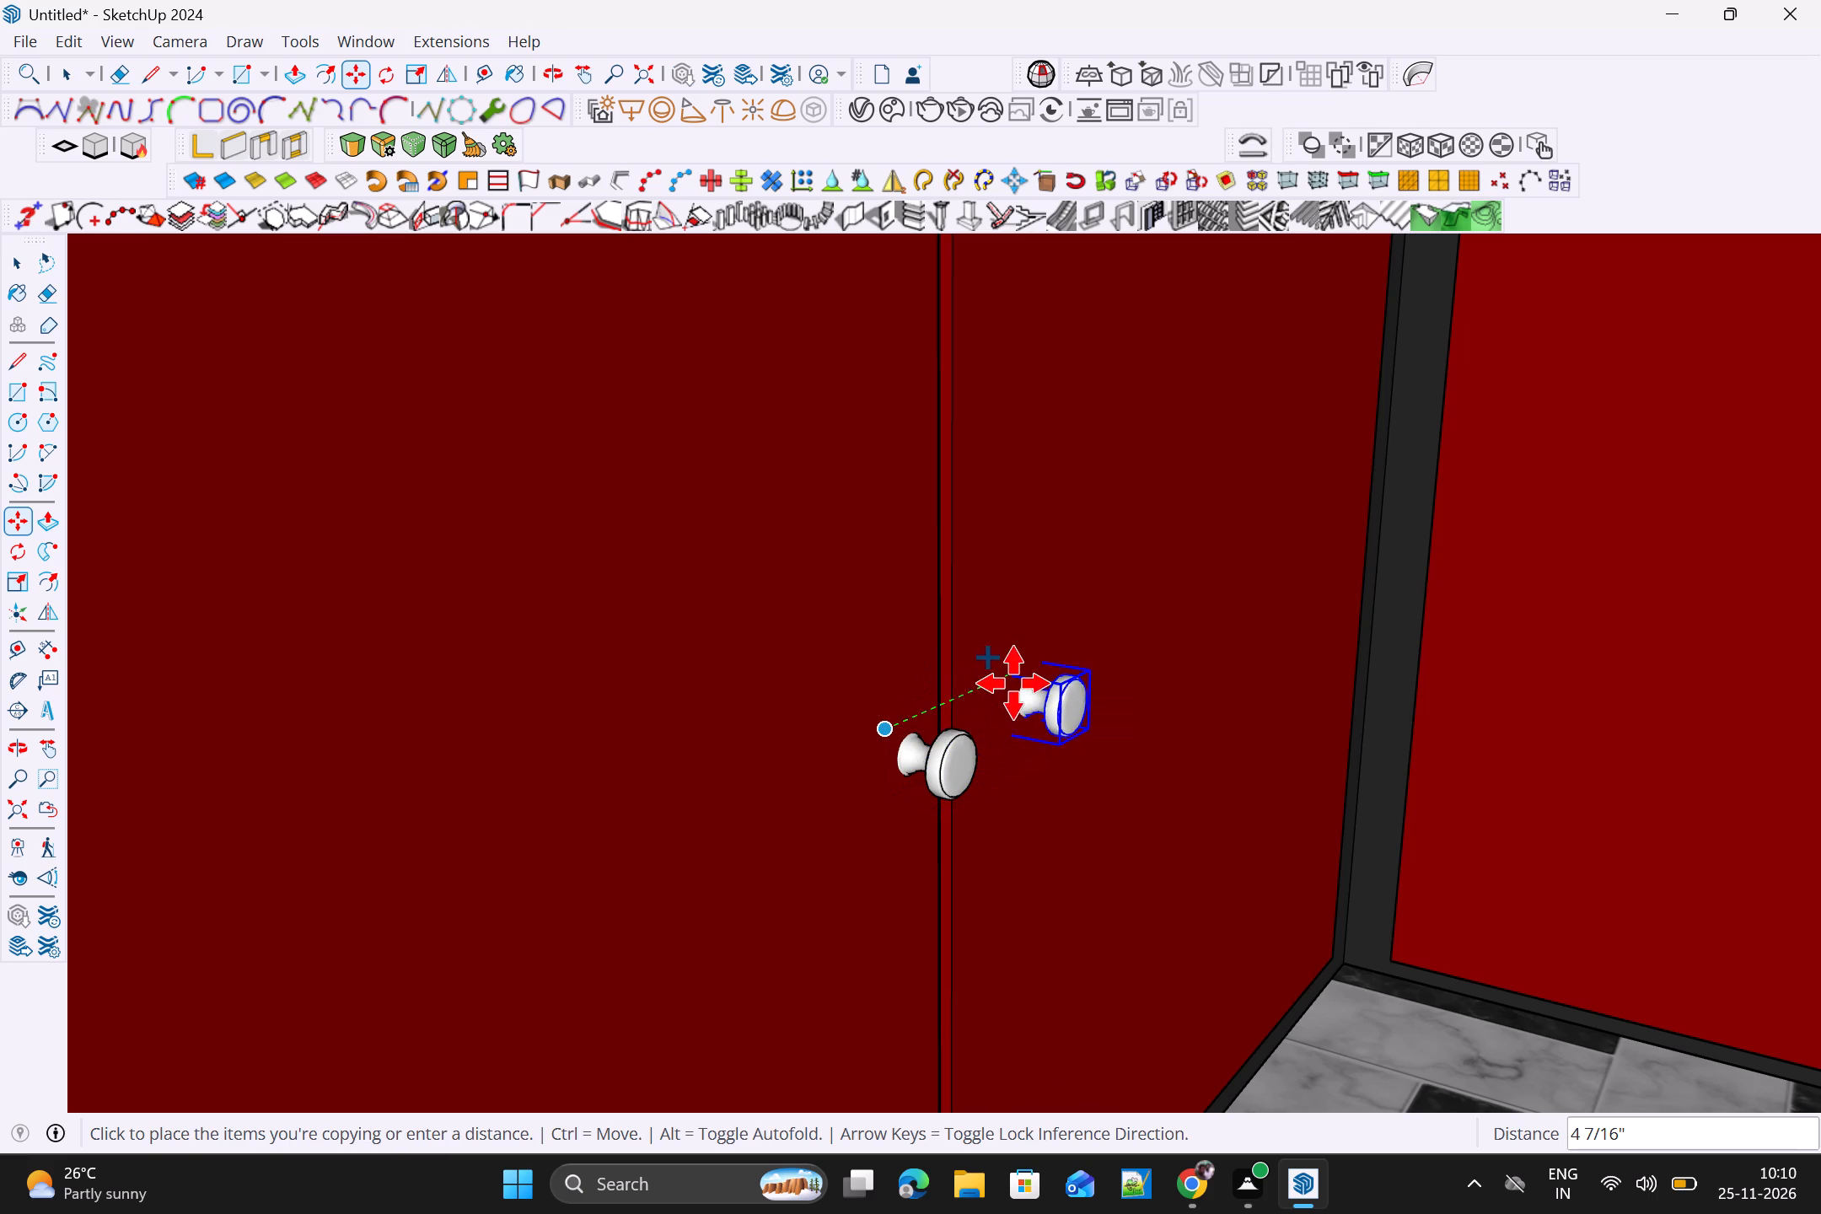
click(1013, 683)
Nudge the original knob beside the lower door seam by about 1/4".
key(space)
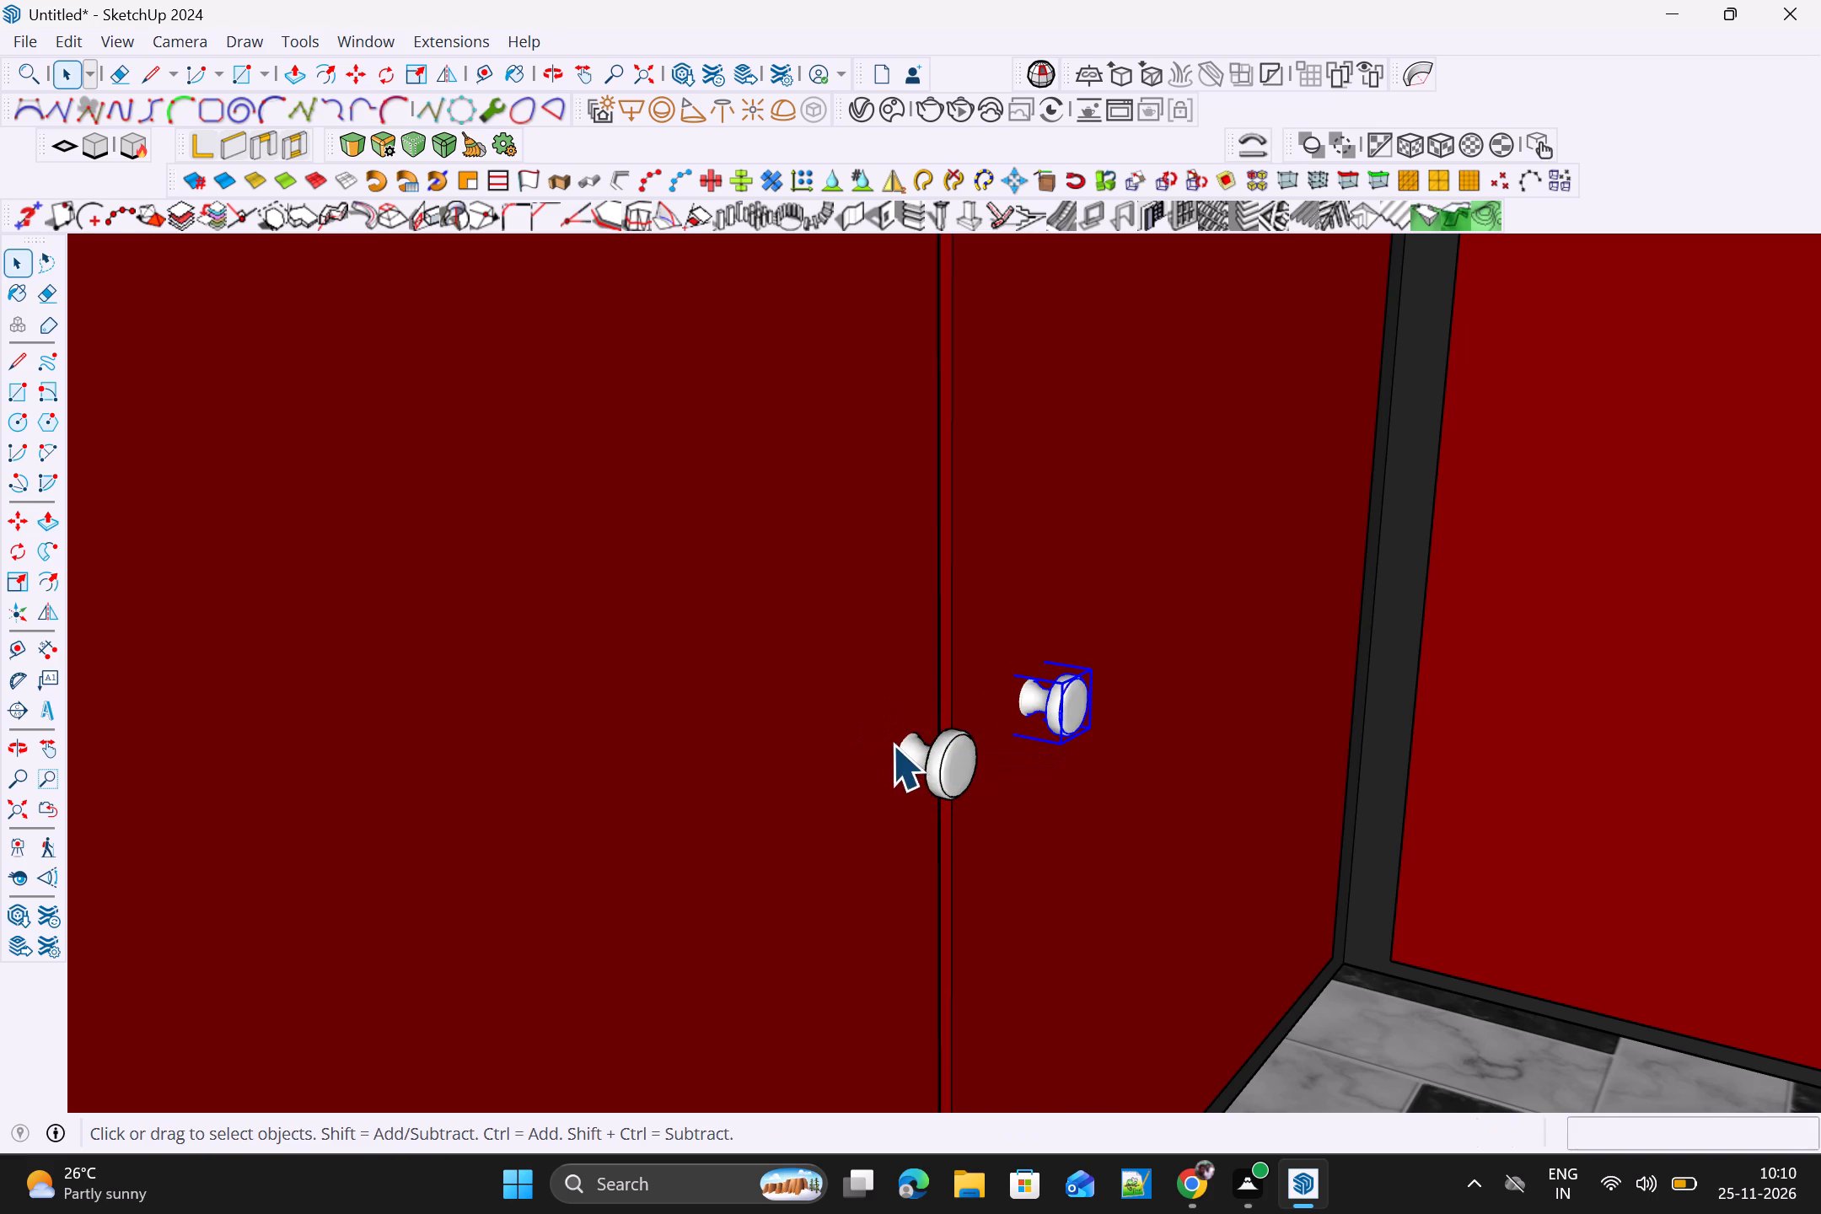
click(914, 753)
key(m)
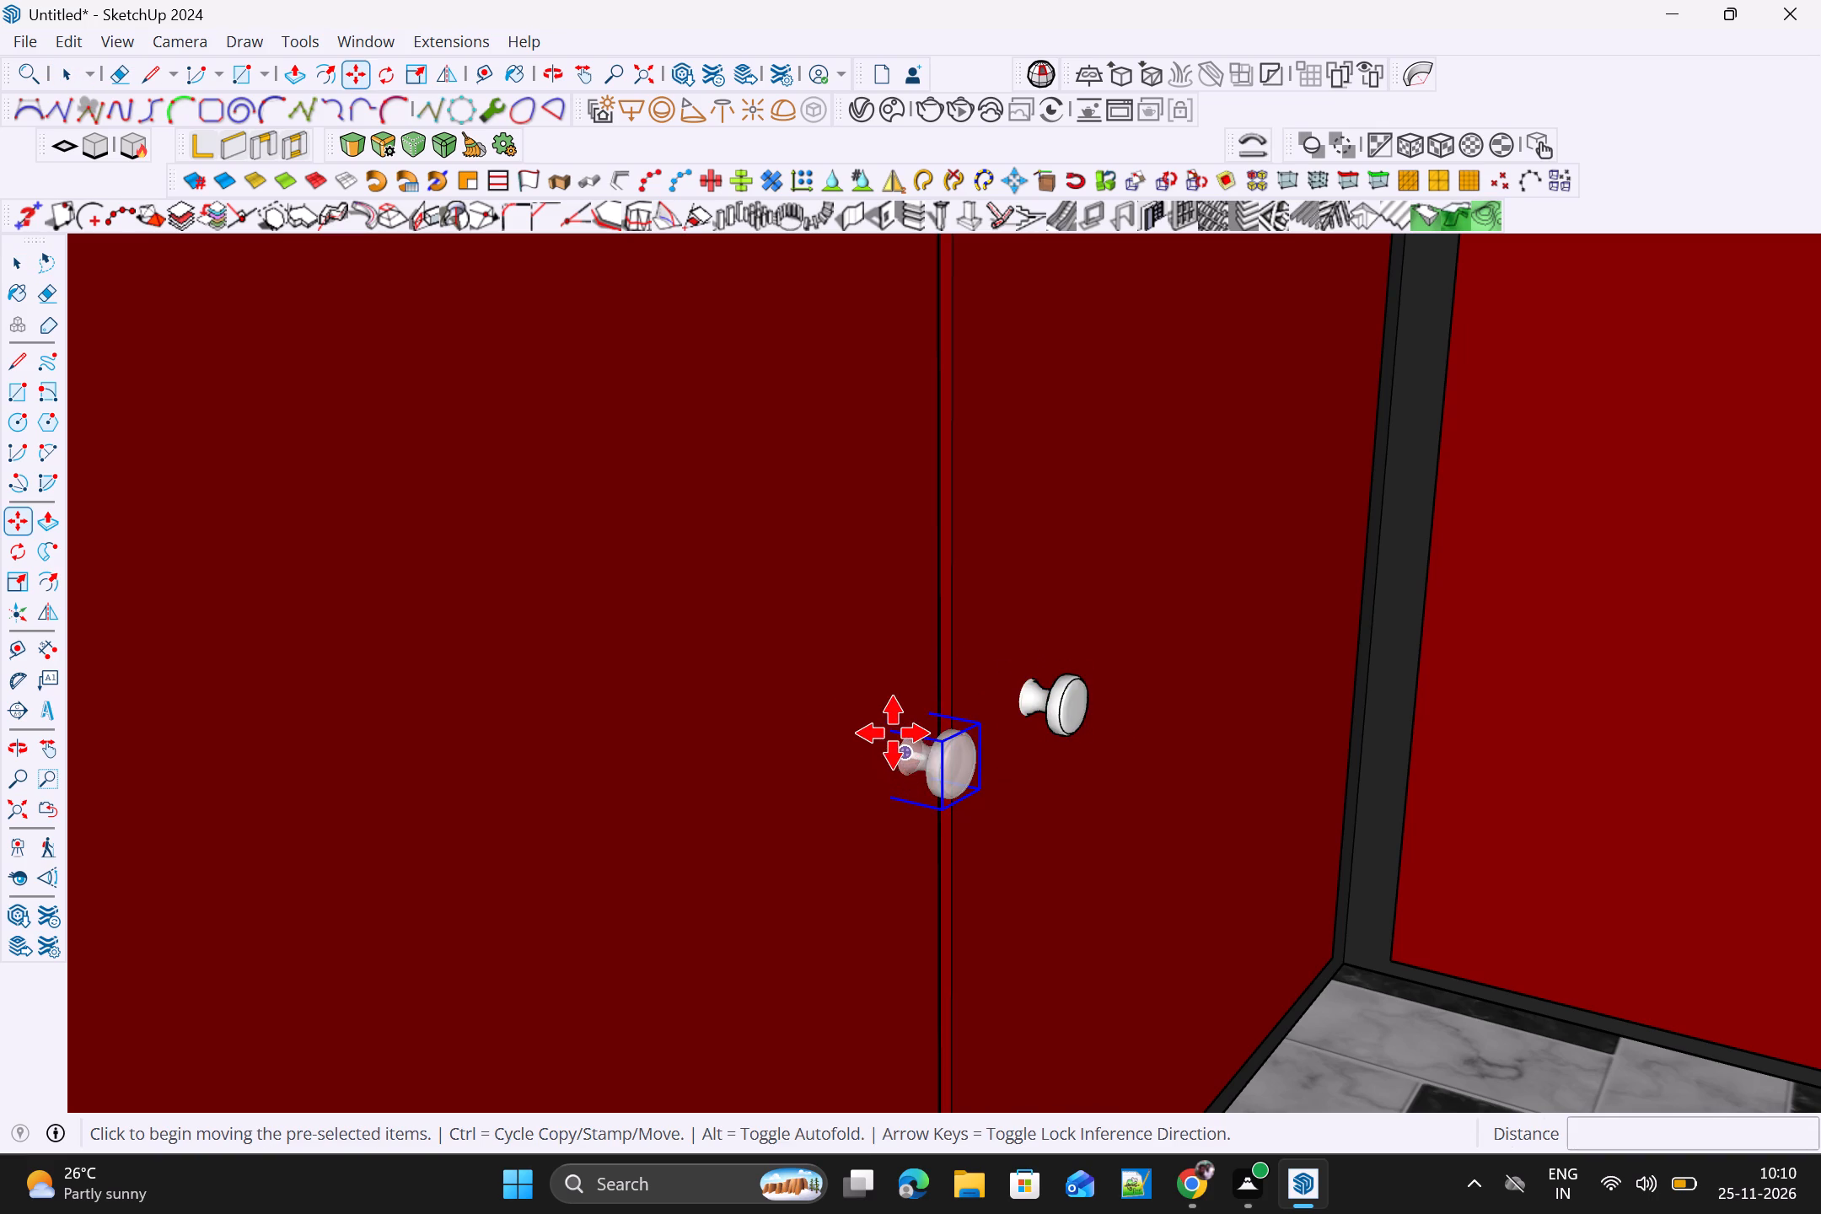
click(932, 745)
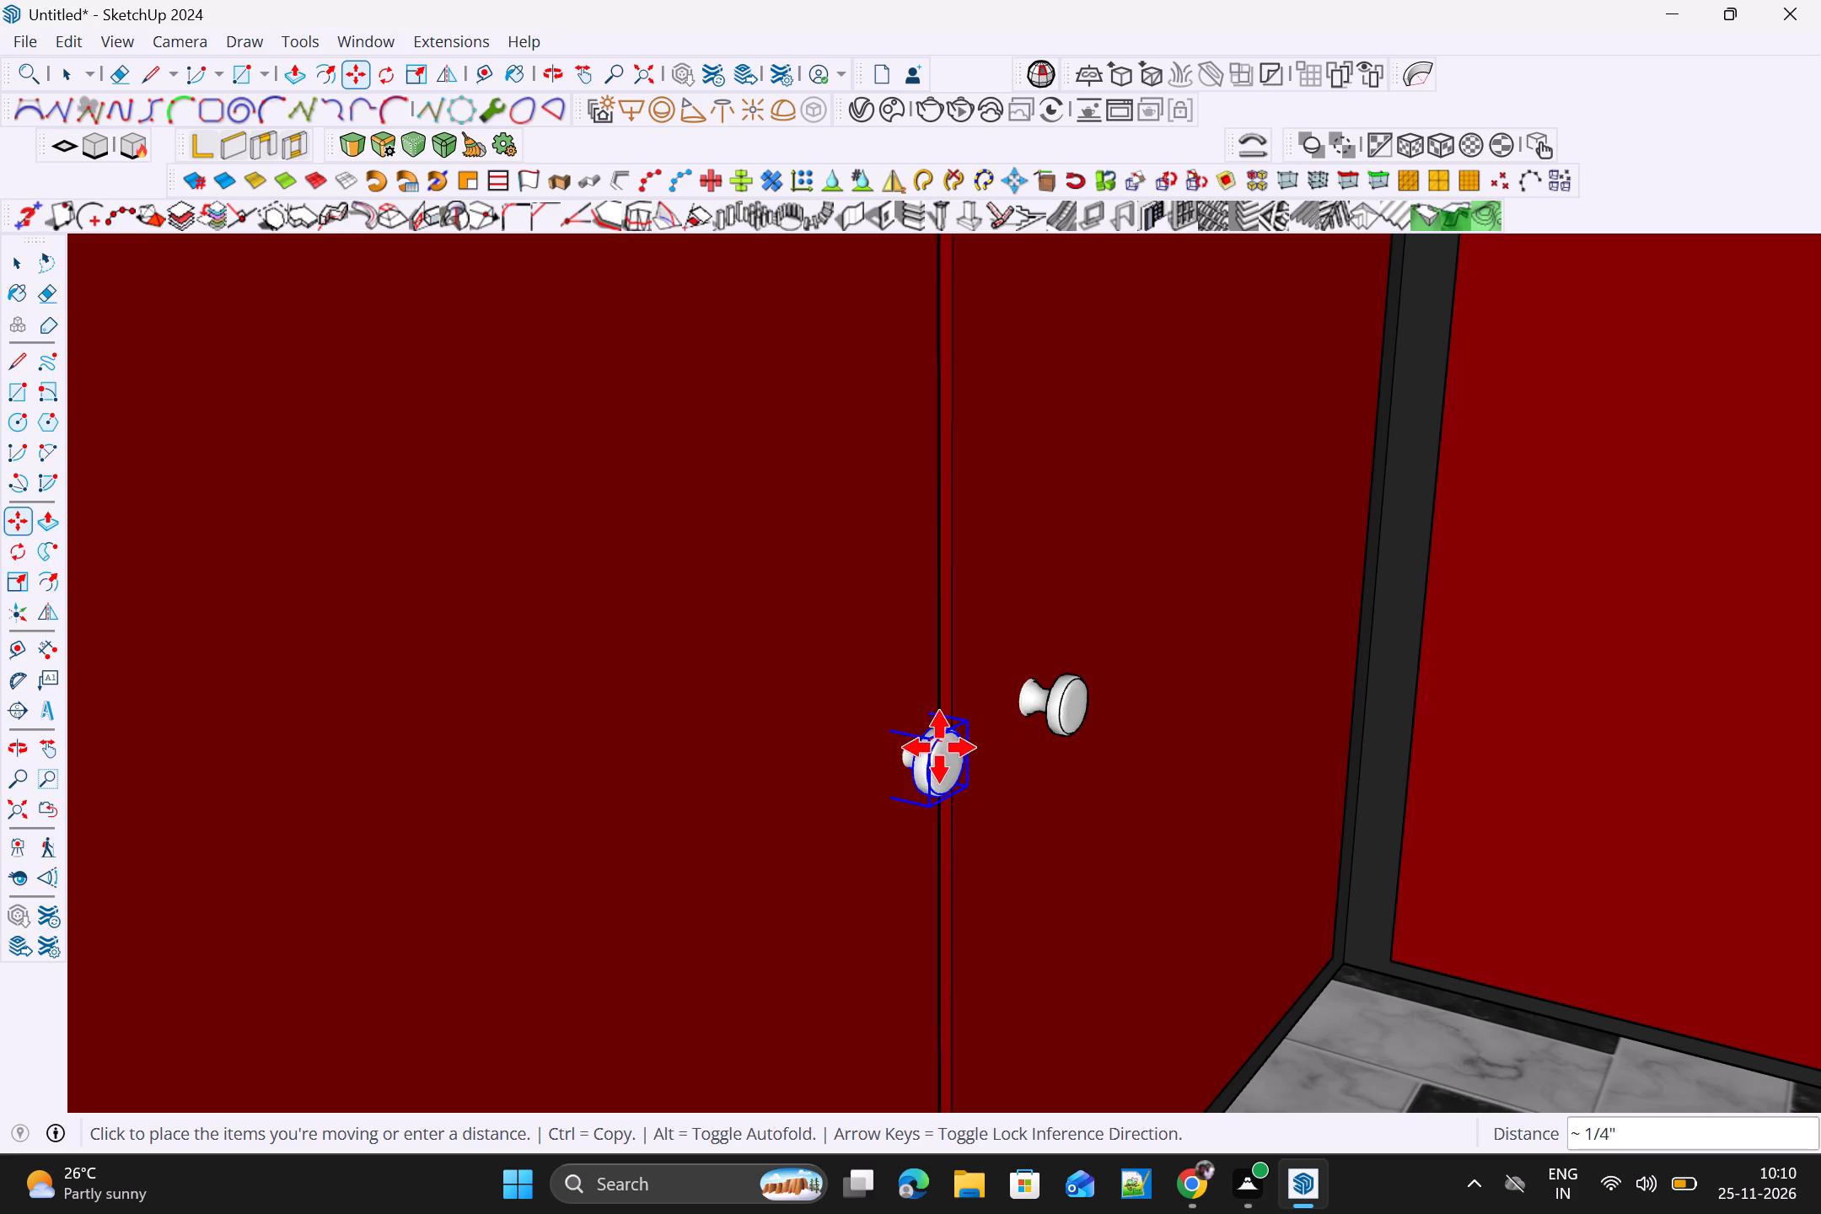
click(951, 752)
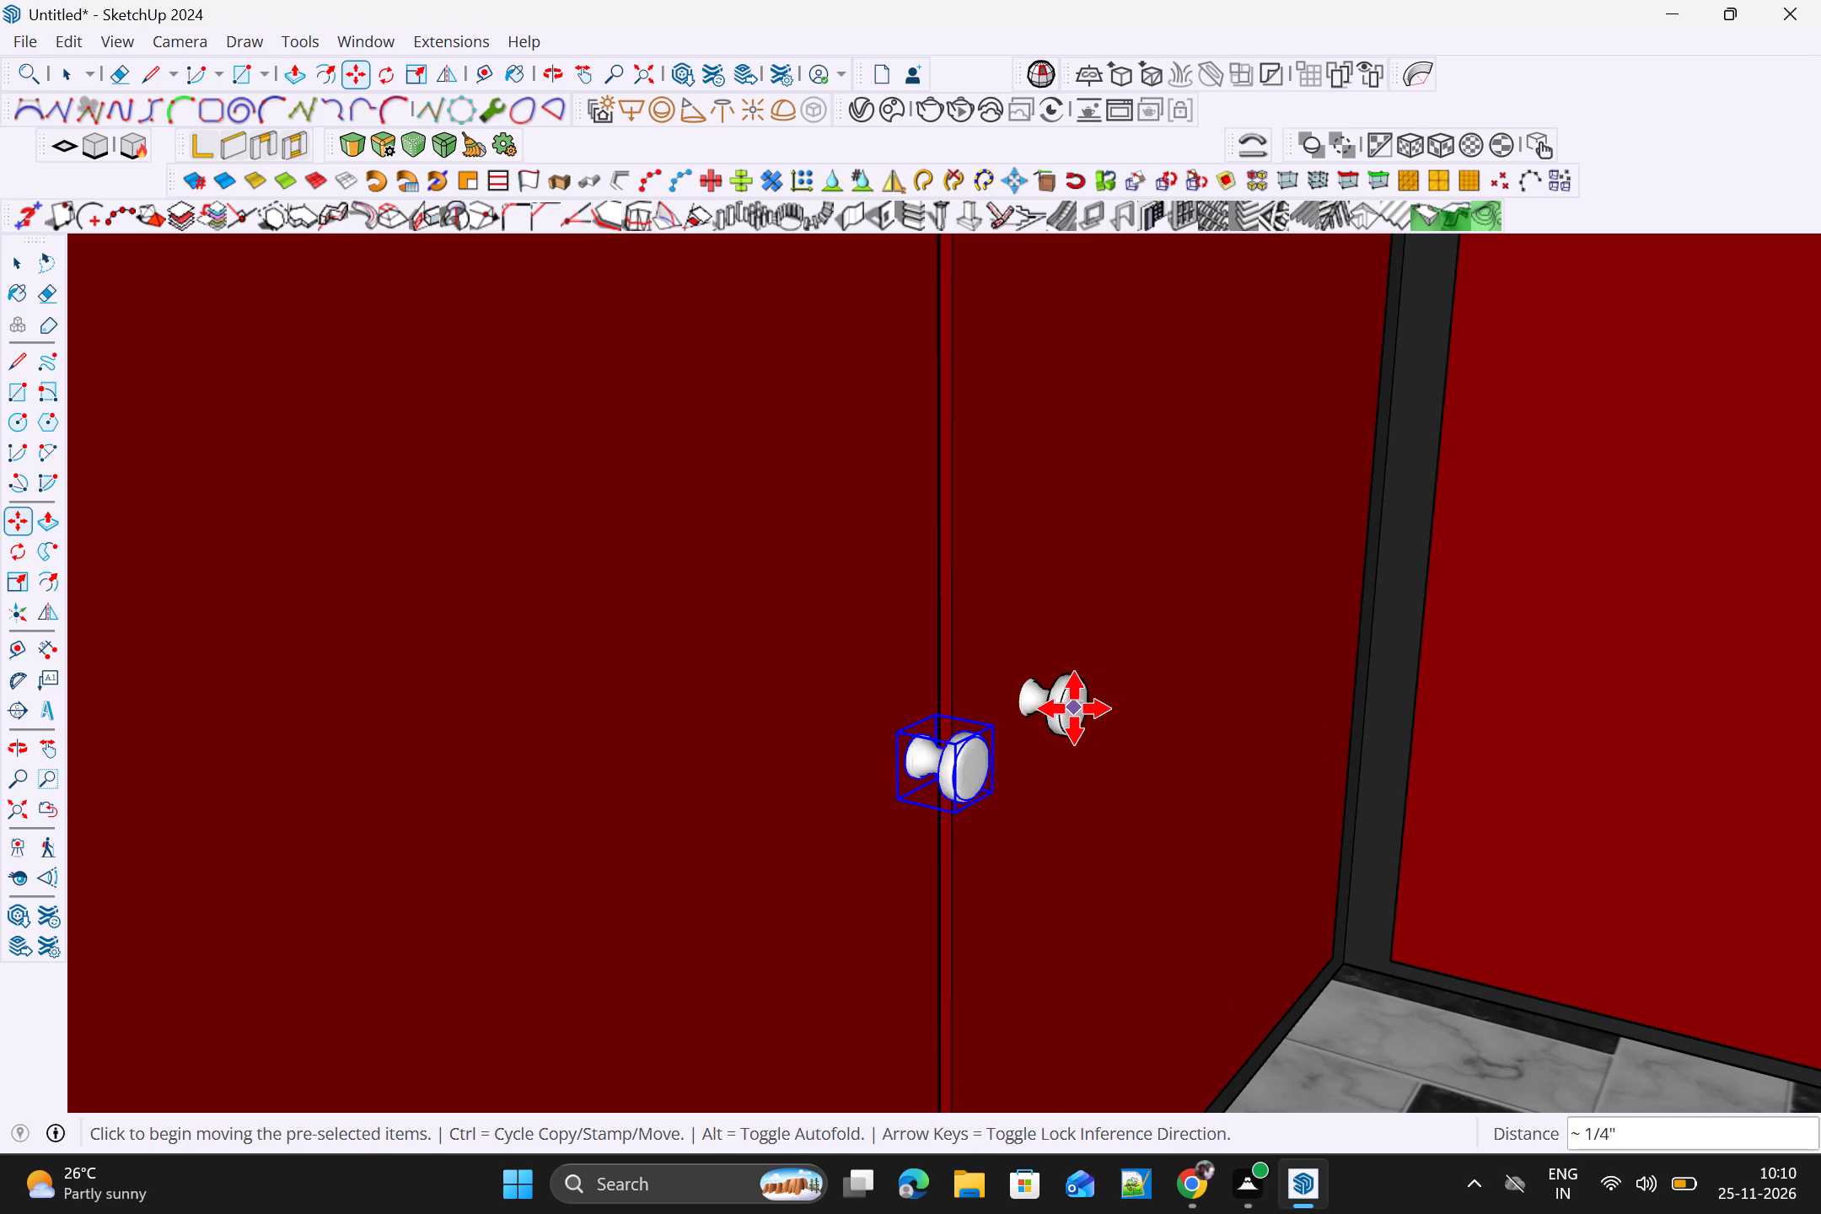
Delete the copied knob on the corner-side lower door.
click(1074, 708)
key(space)
click(1079, 712)
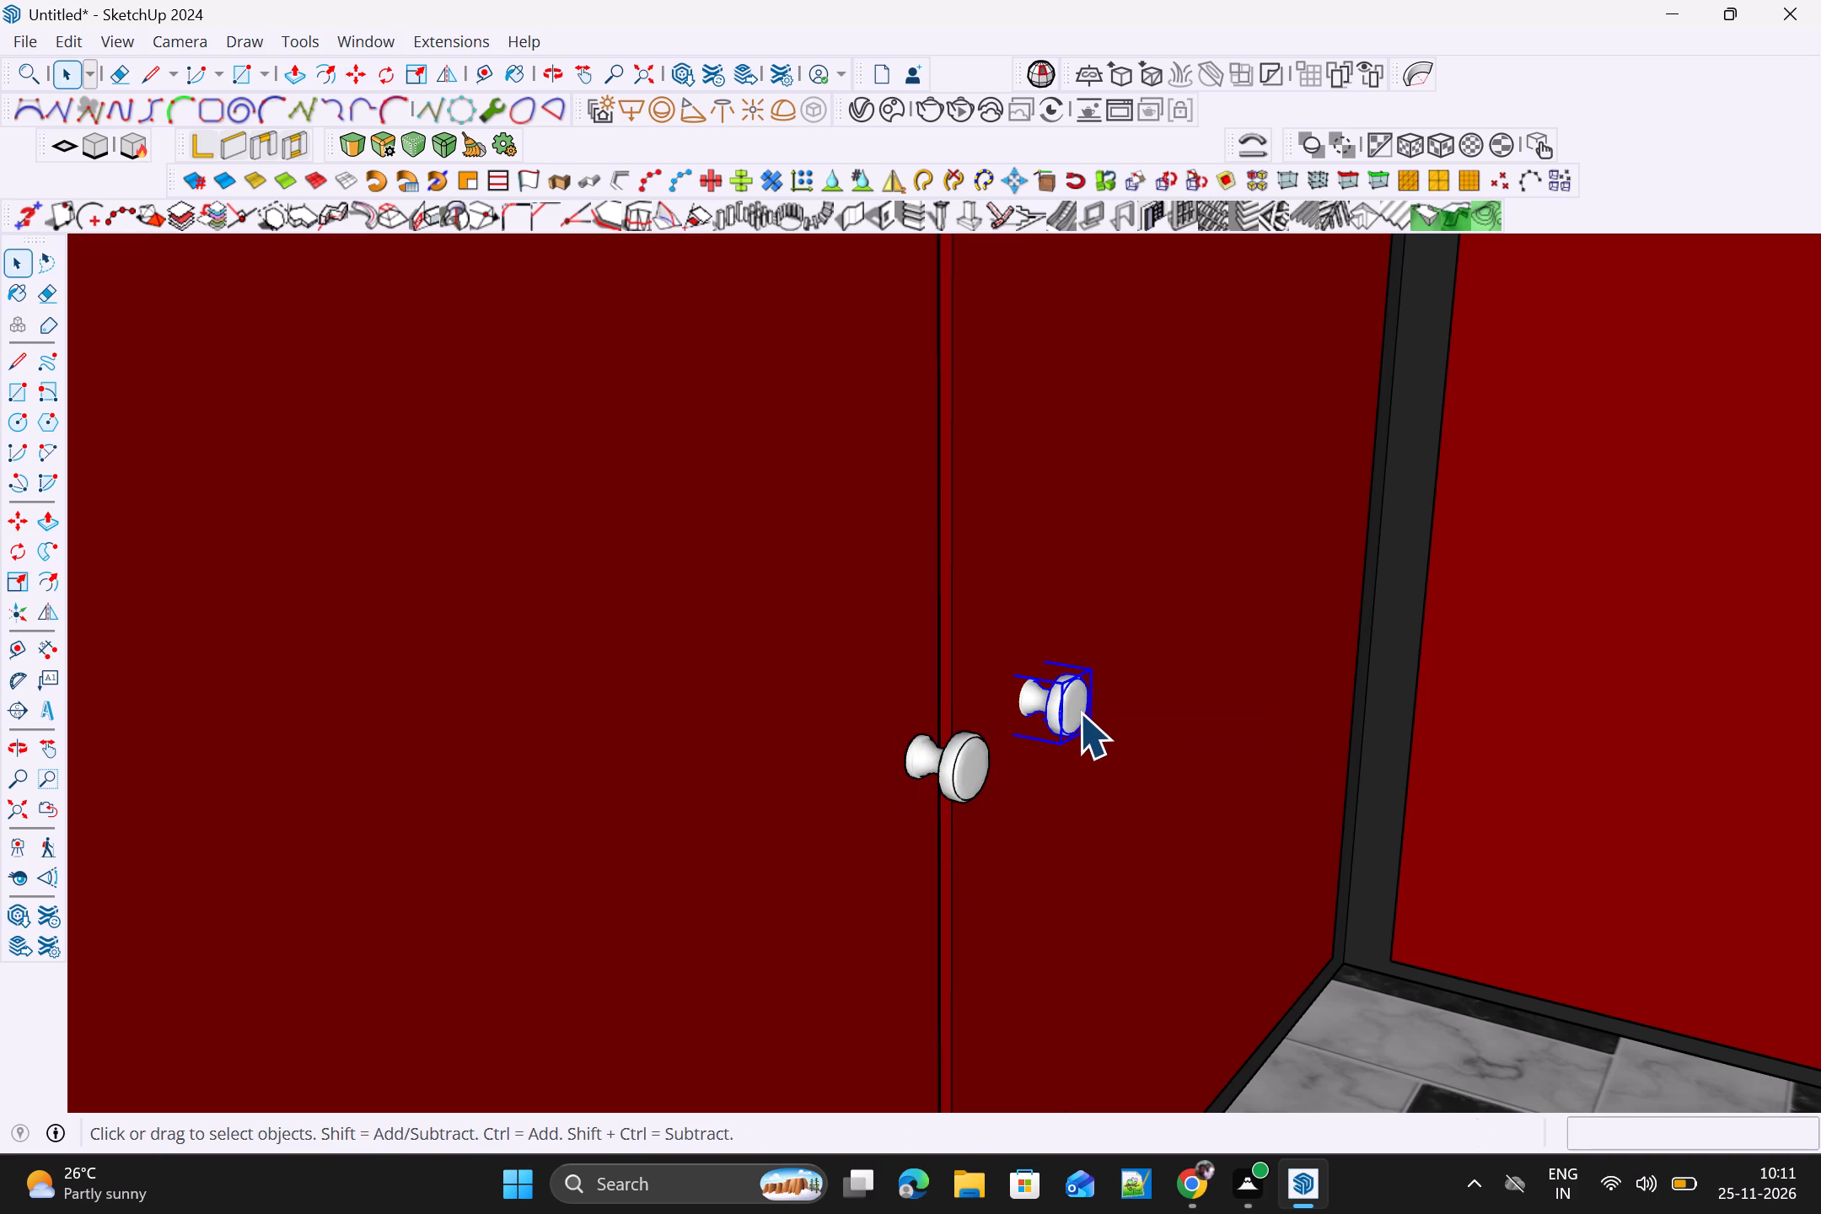
key(Delete)
Copy the remaining knob about 3 15/16" across the seam onto the corner-side lower door.
click(959, 742)
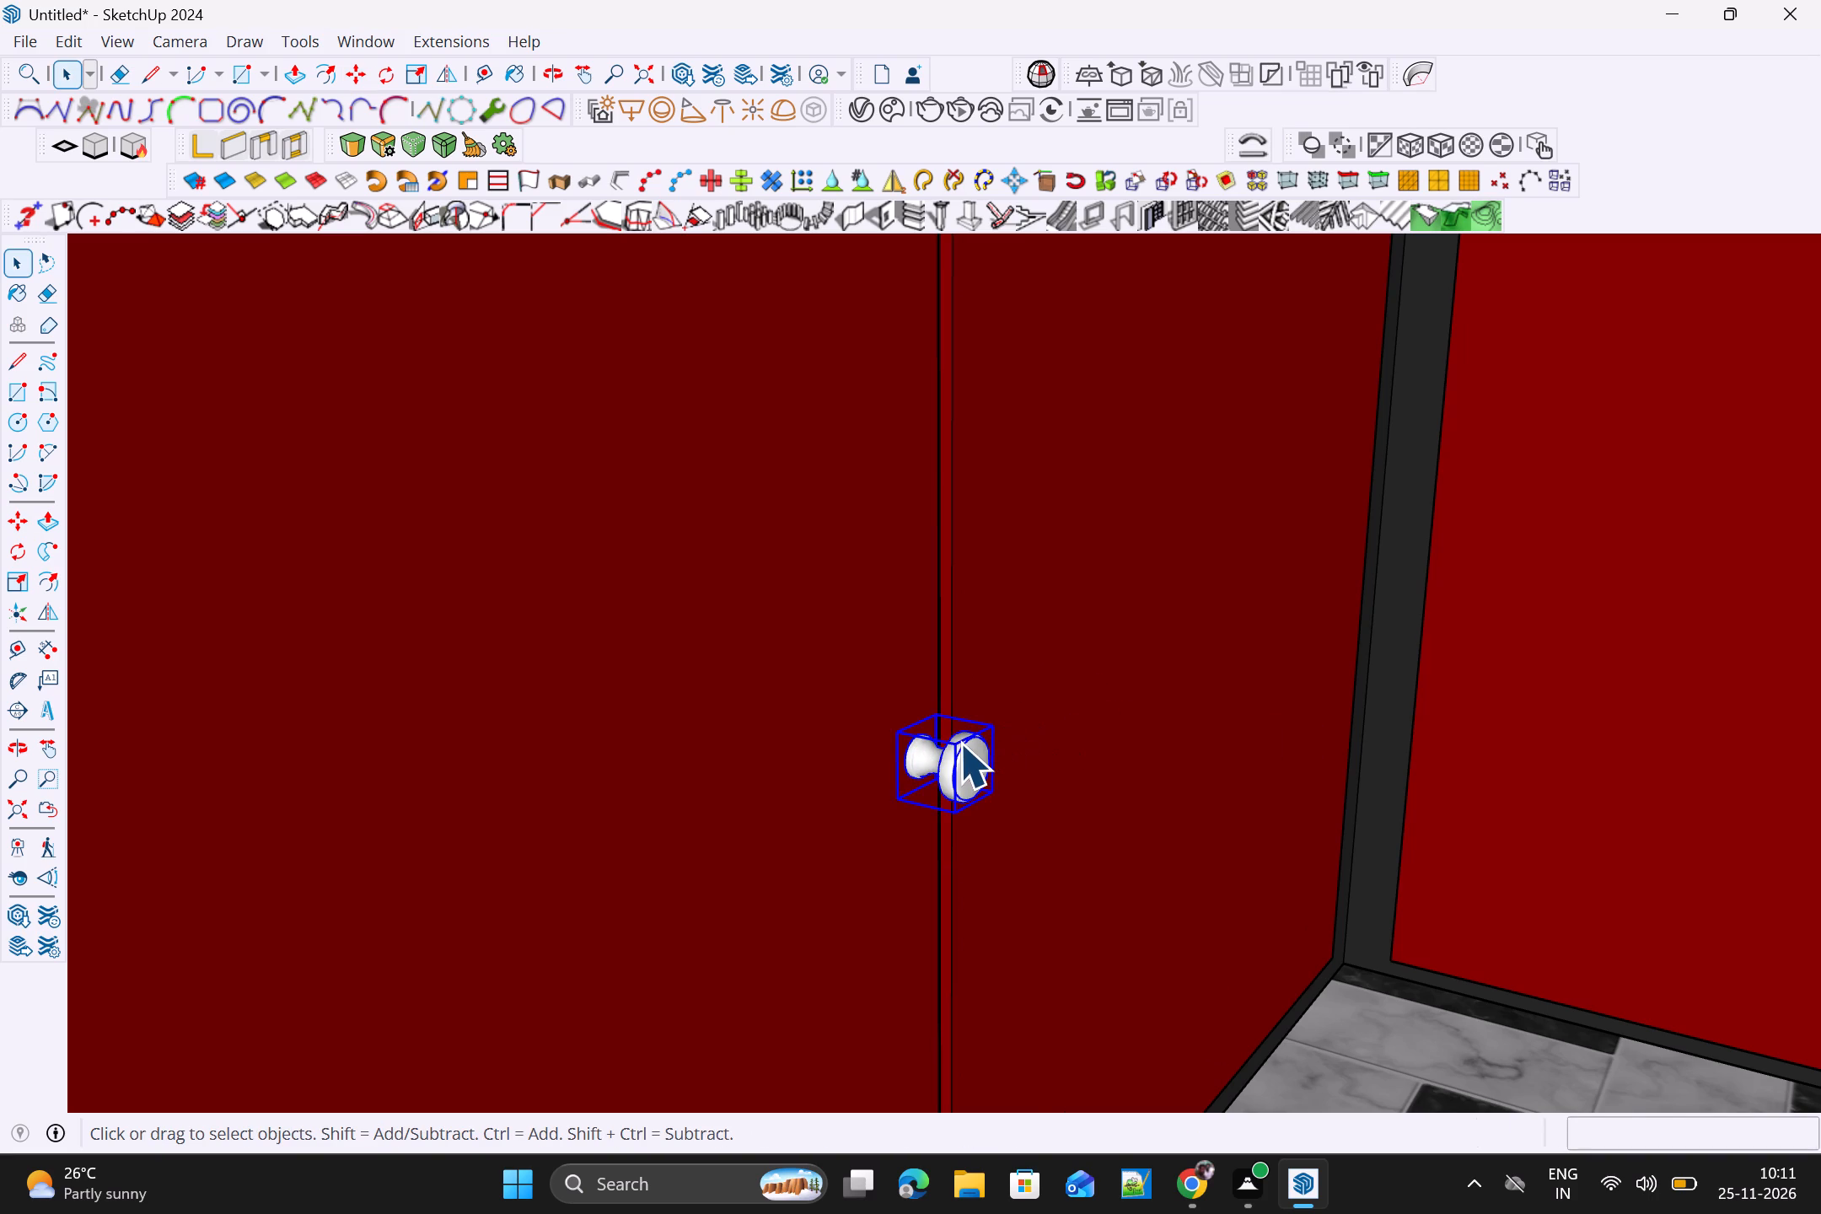
key(m)
click(936, 721)
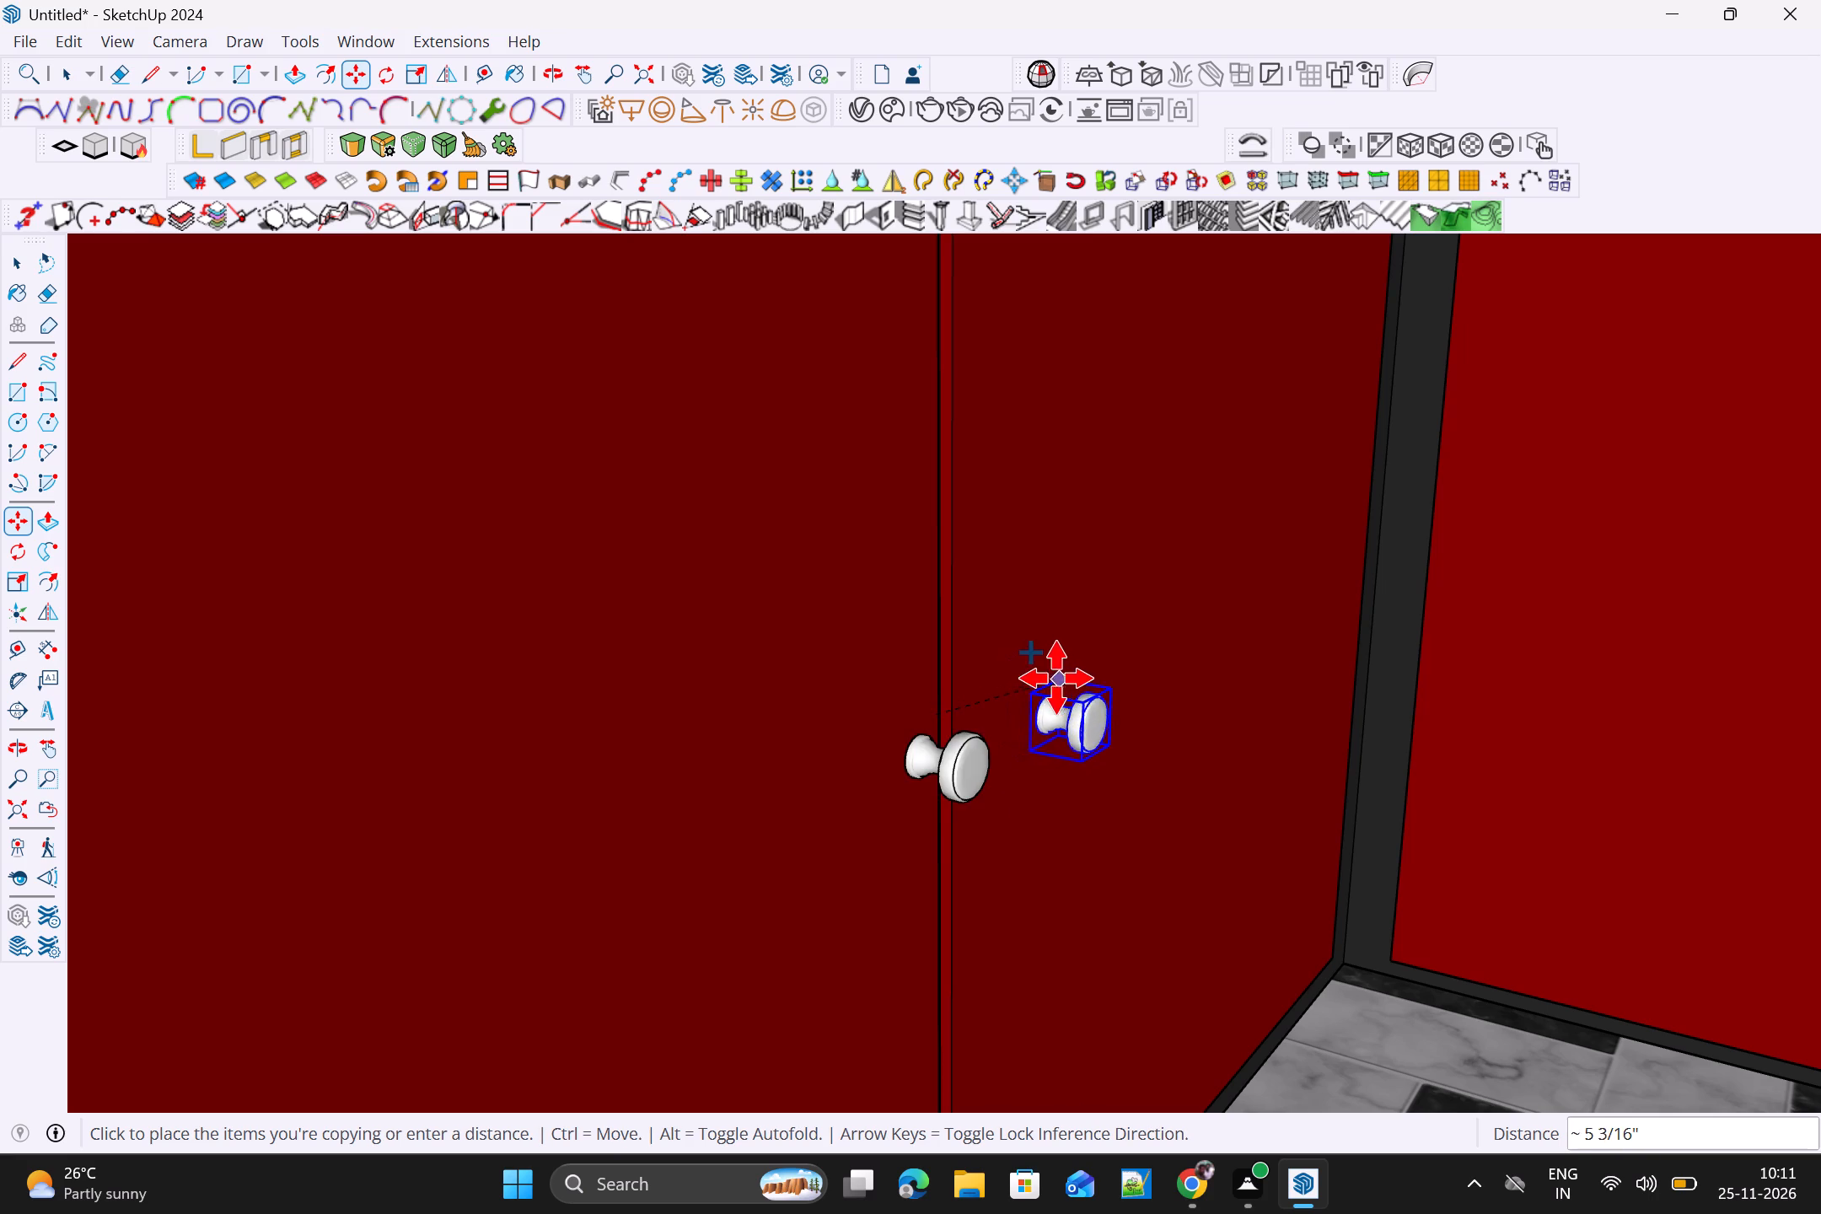
click(1045, 681)
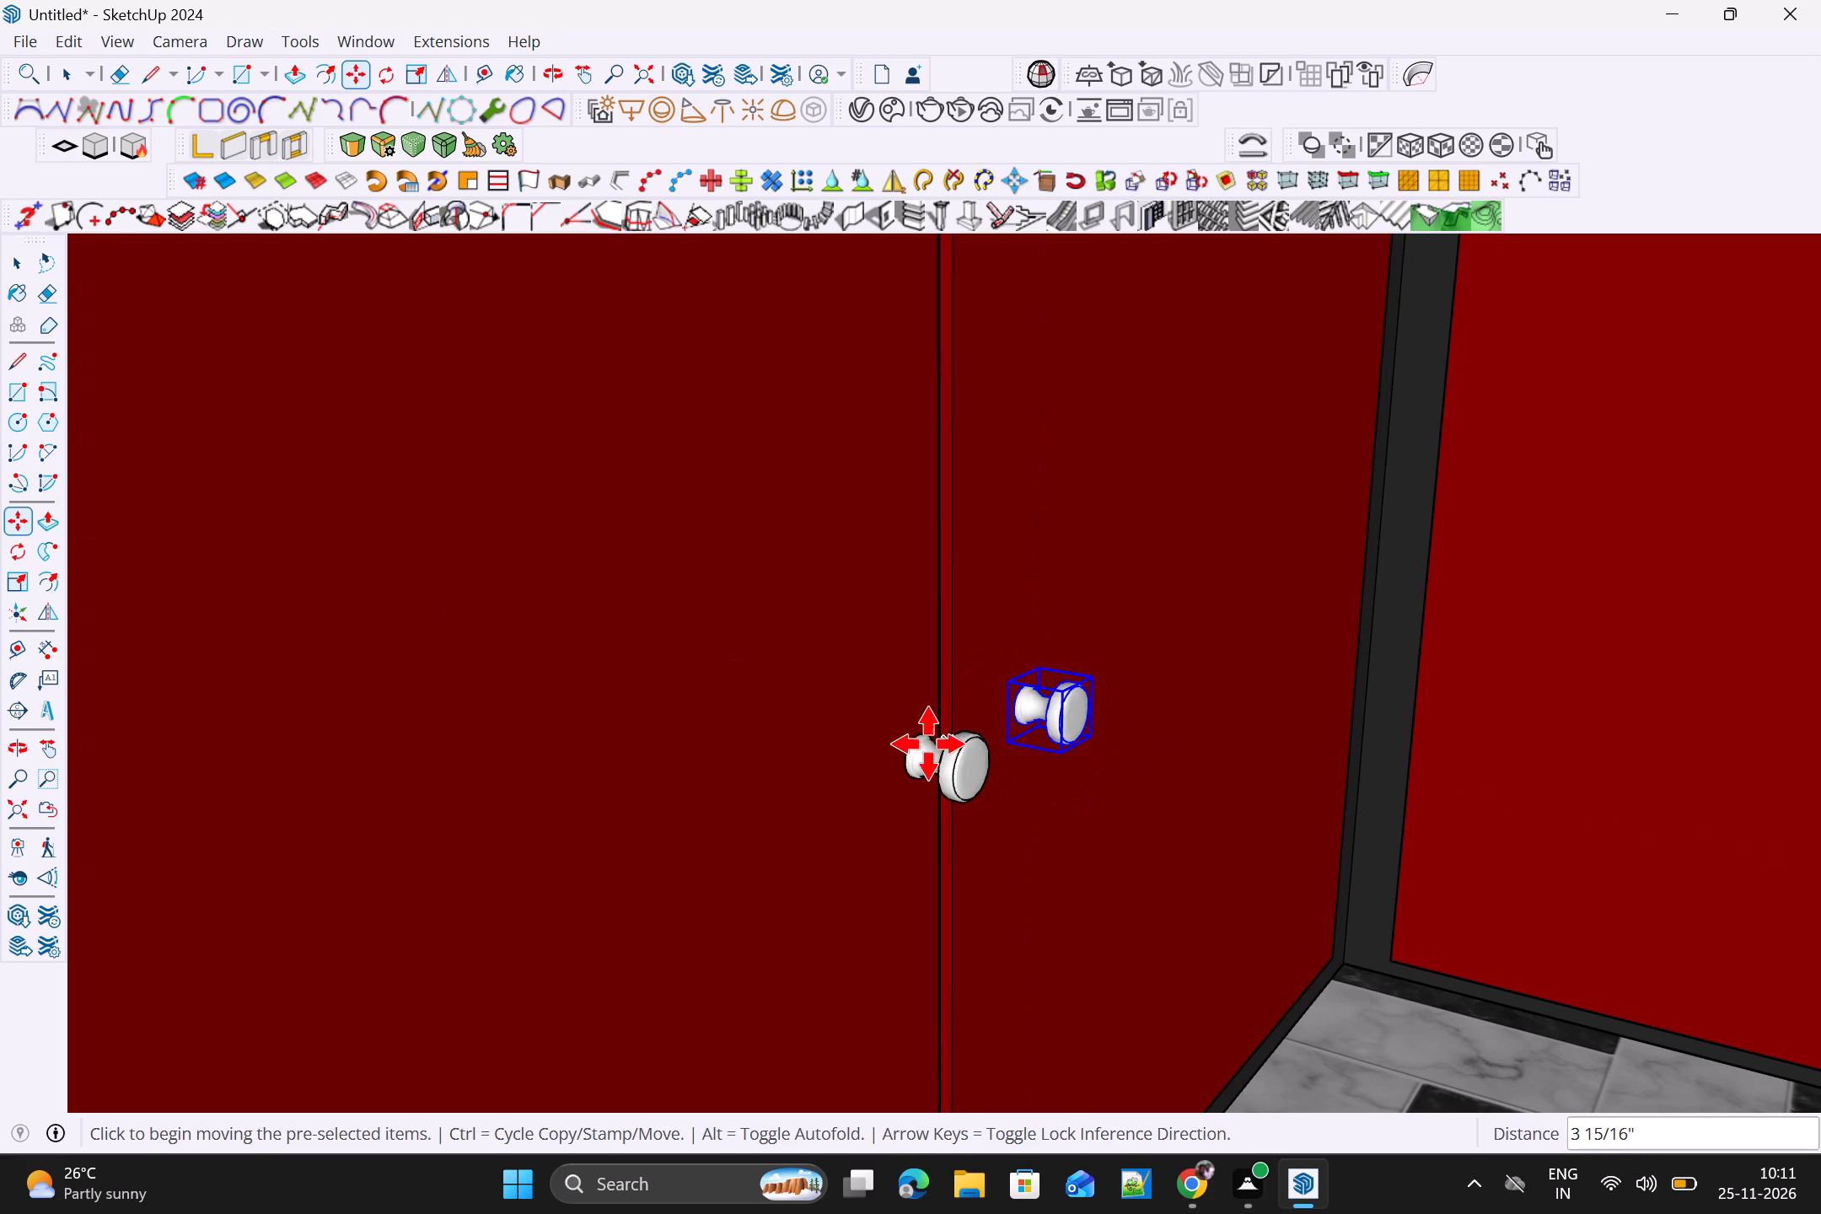
Copy the original knob about 2' 3 11/16" along the run onto the third lower door from the corner, beside its corner-side seam.
key(space)
click(920, 750)
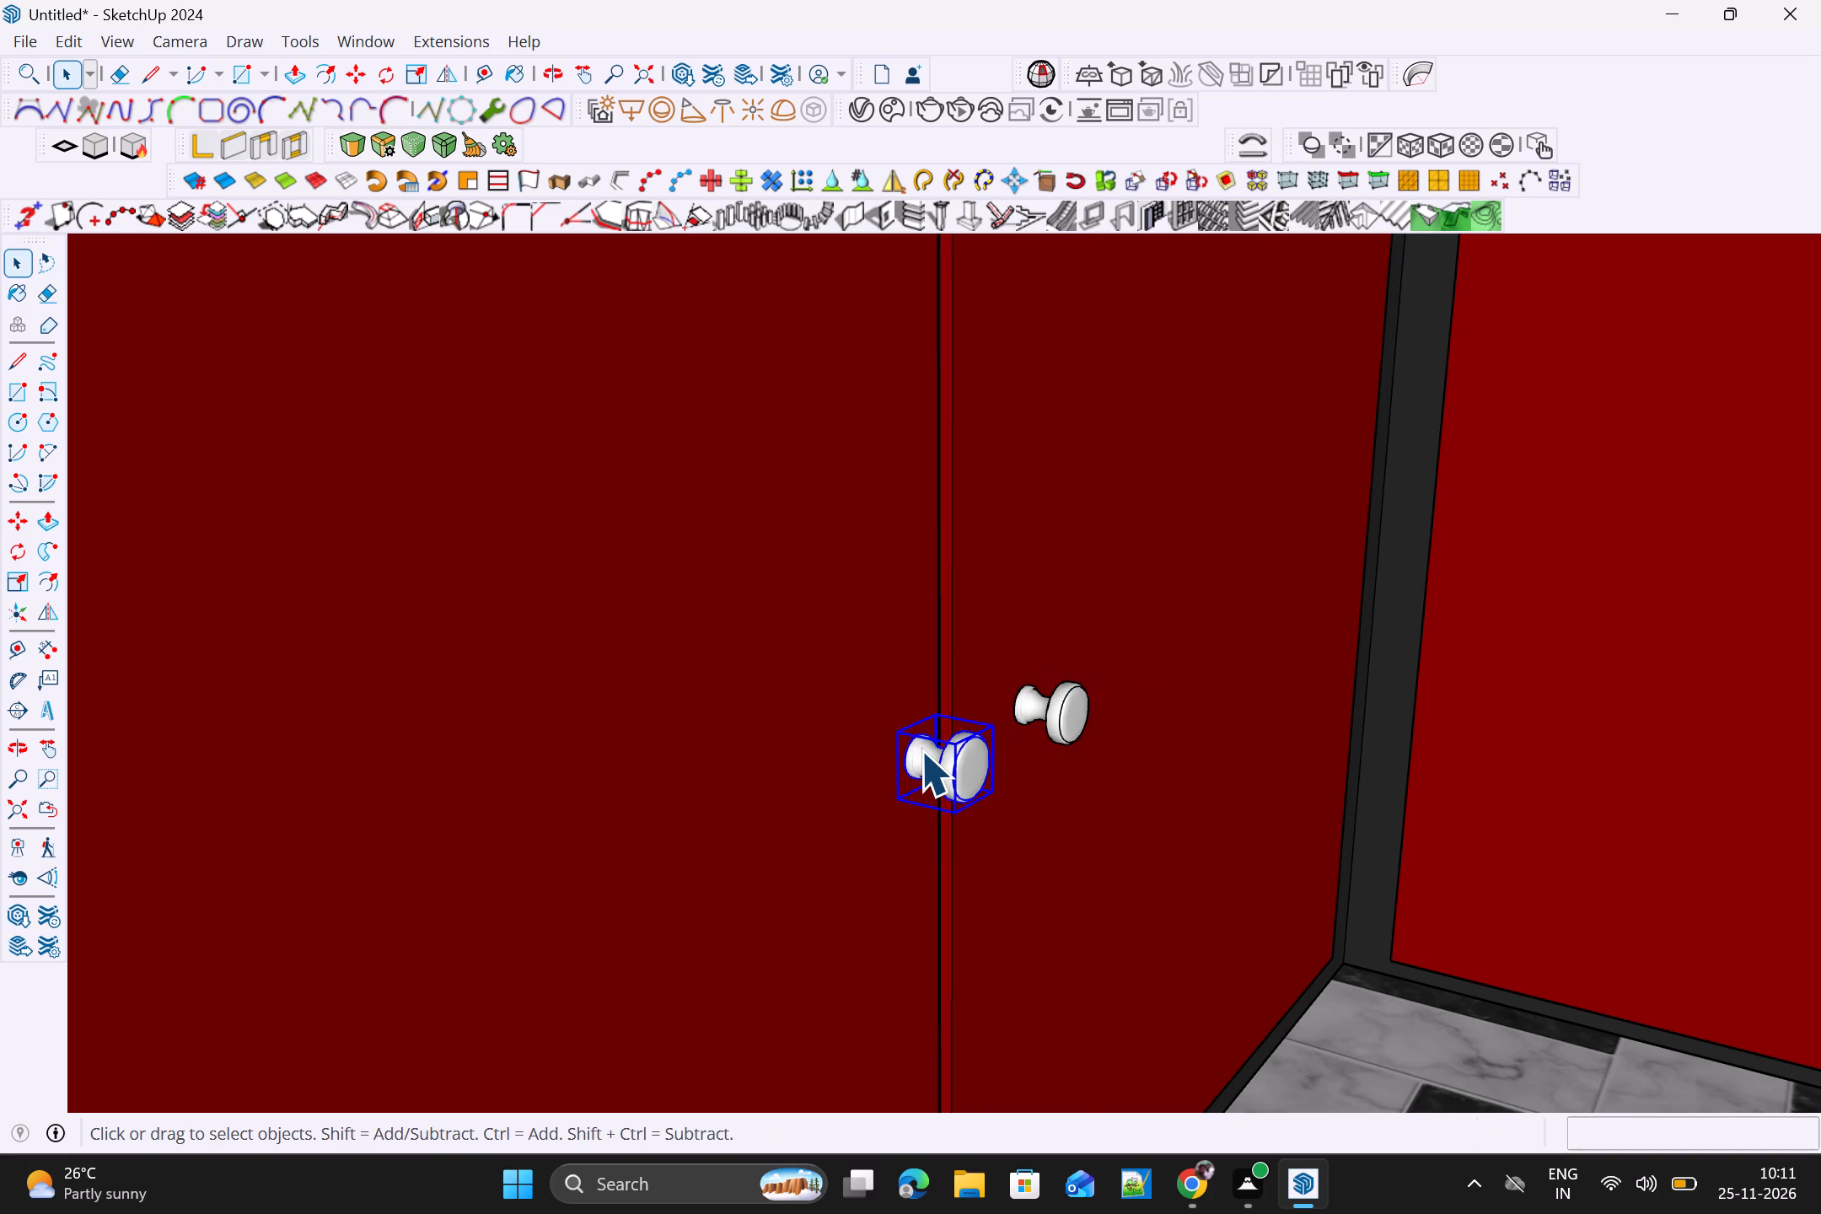
key(m)
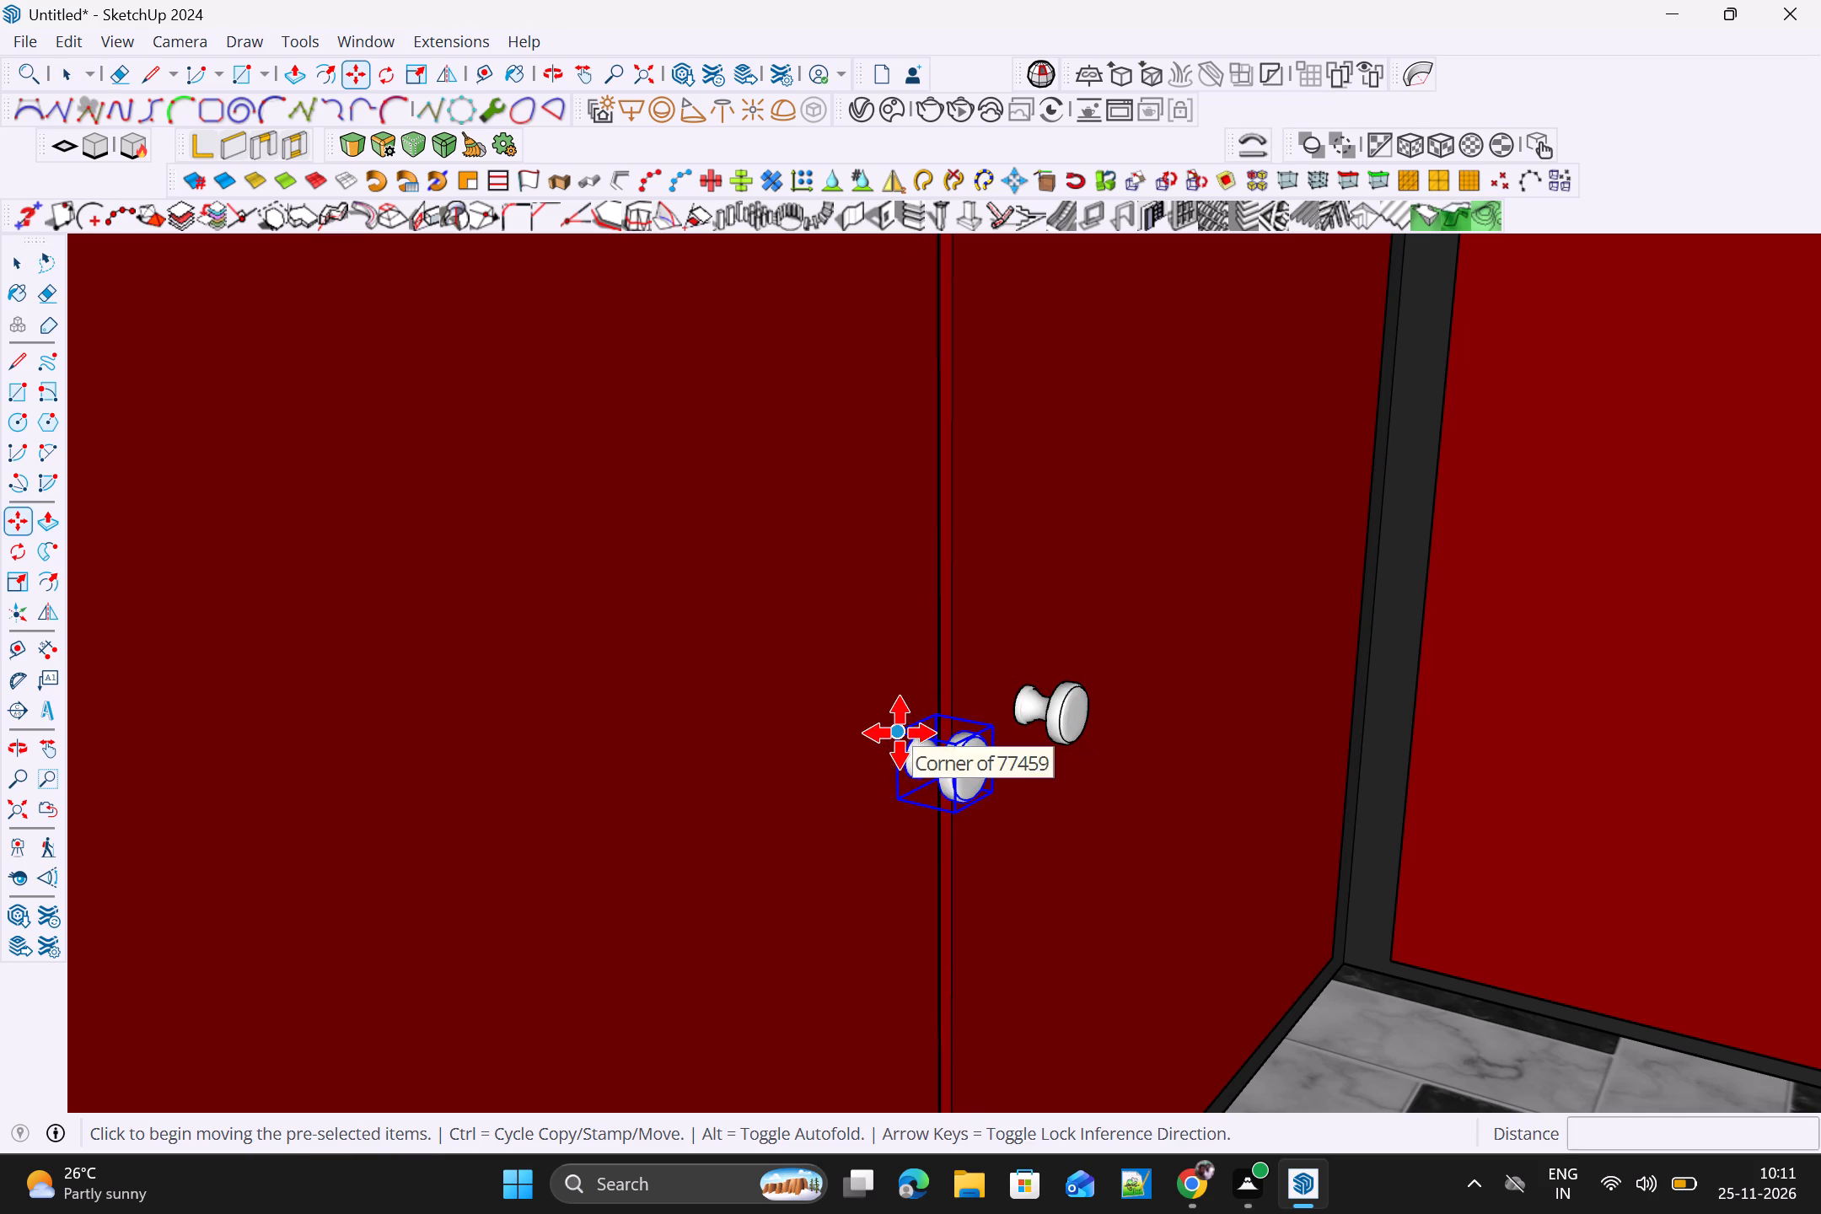
click(900, 733)
scroll(734, 755, down, 6)
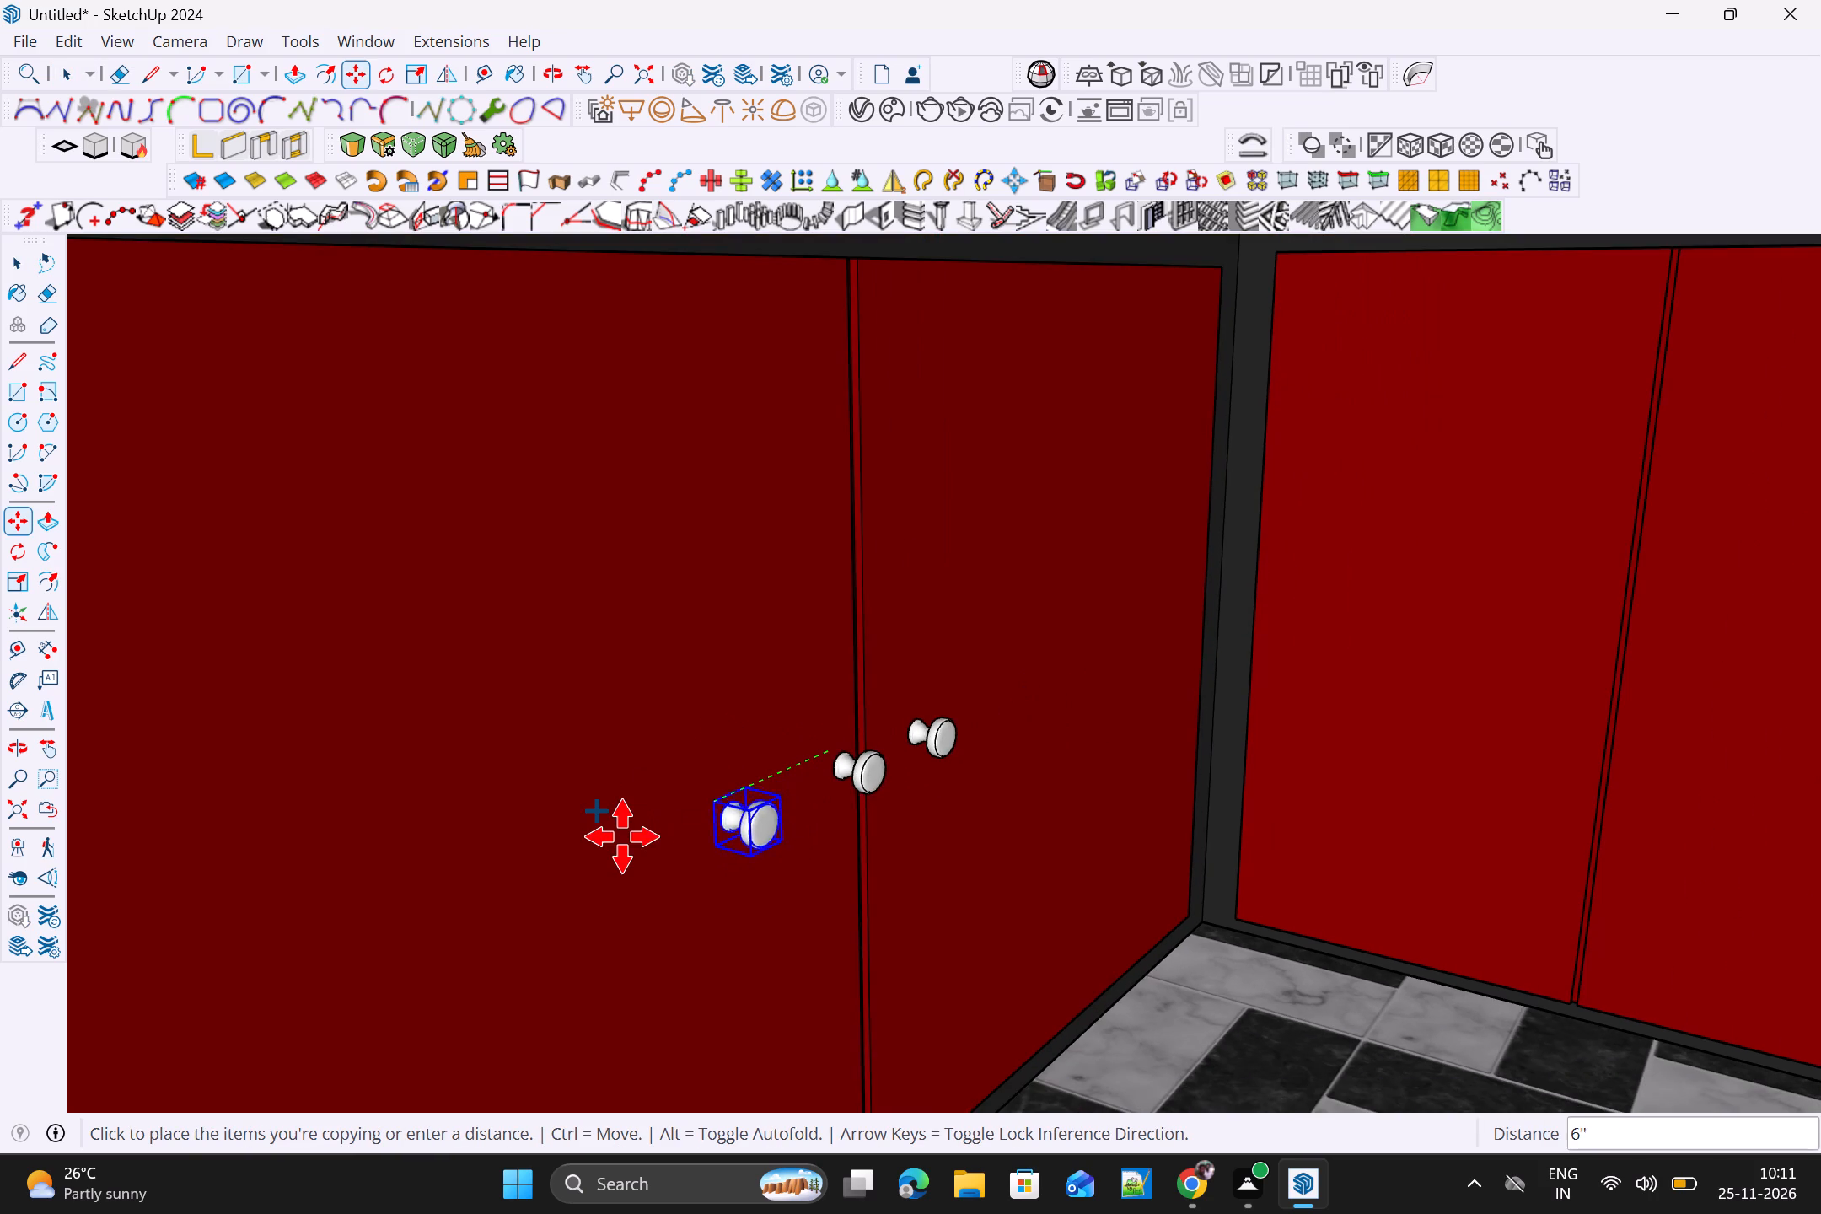
shift+middle_drag(614, 853, 1100, 690)
scroll(1029, 701, down, 4)
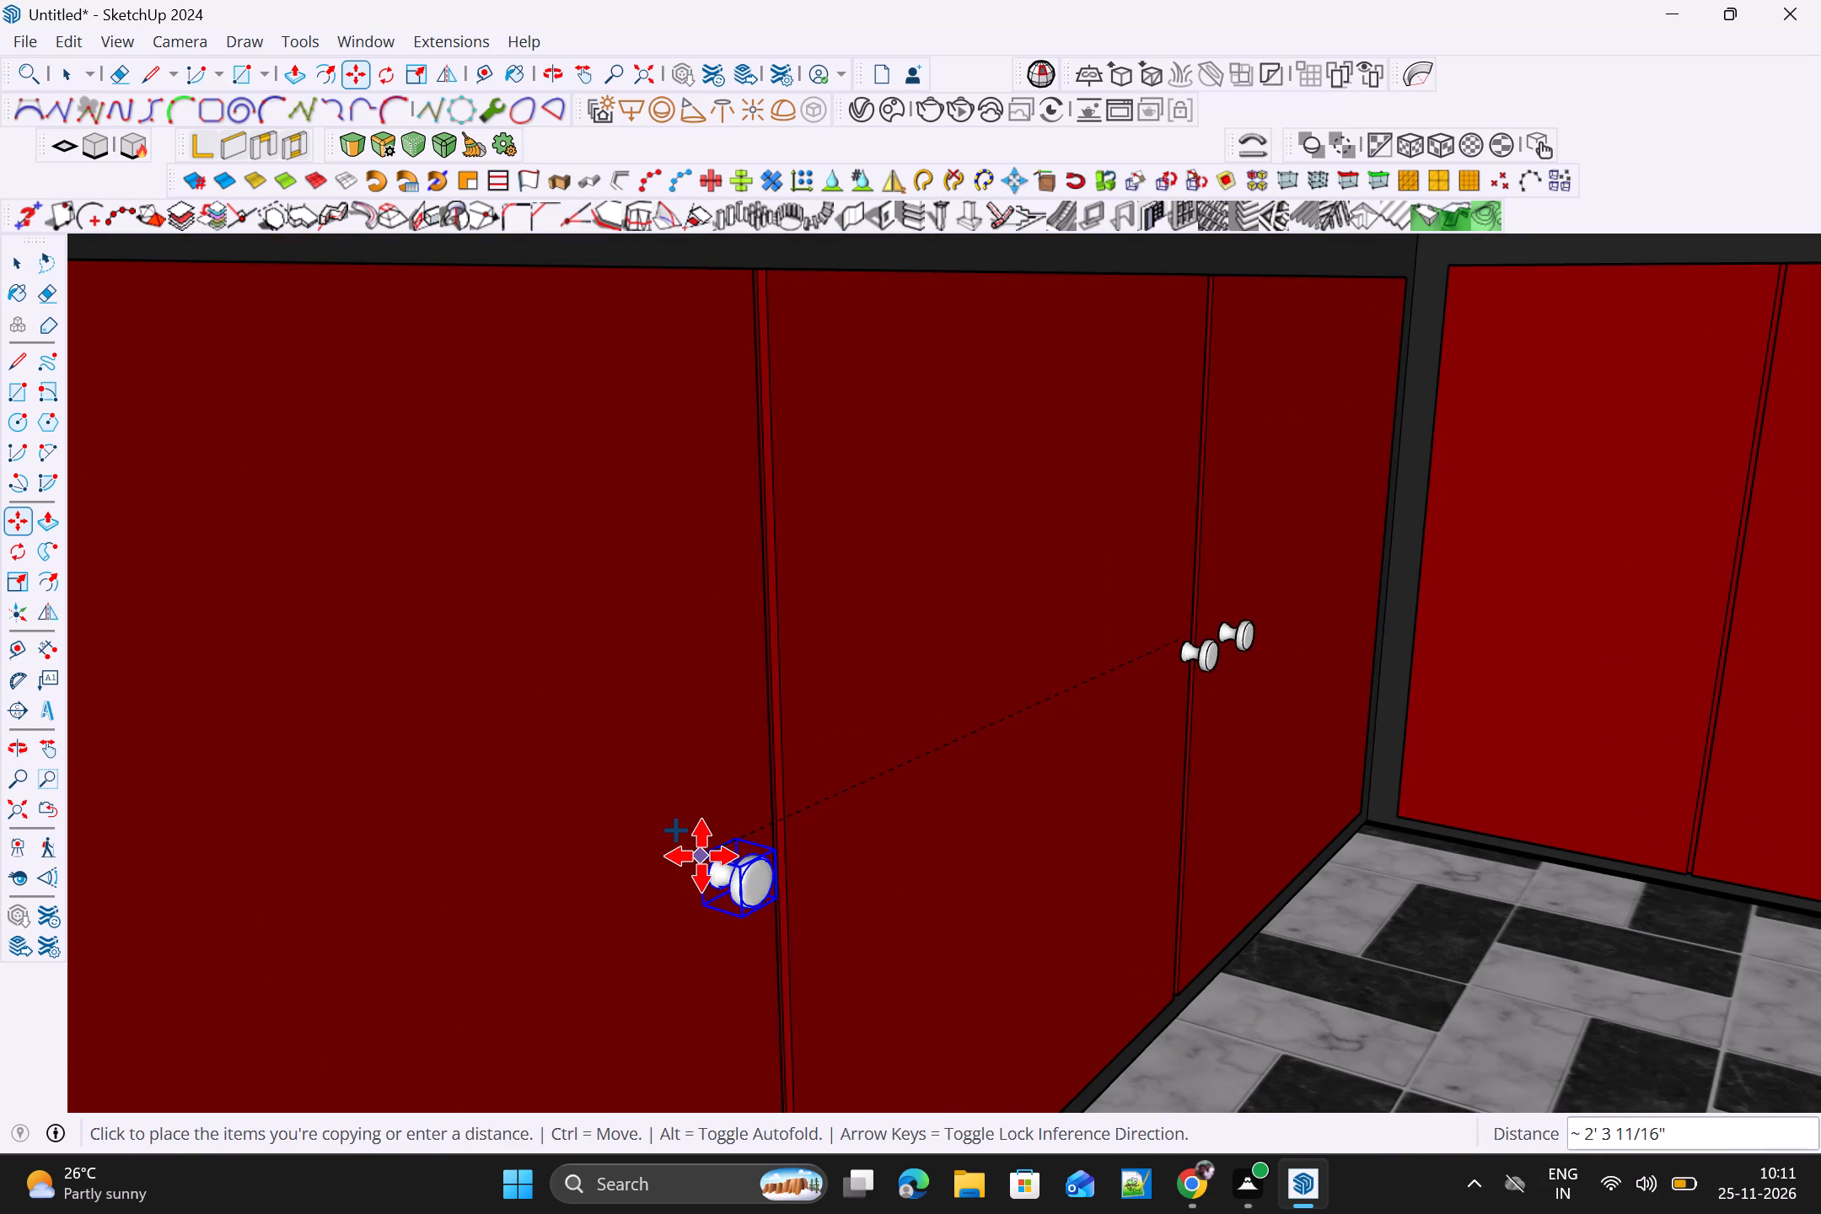
click(701, 857)
Copy that knob about 2' 2 15/16" along the run onto the fourth lower door from the corner, beside its corner-side seam.
scroll(828, 834, down, 4)
shift+middle_drag(817, 841, 1236, 680)
shift+scroll(1233, 670, up, 1)
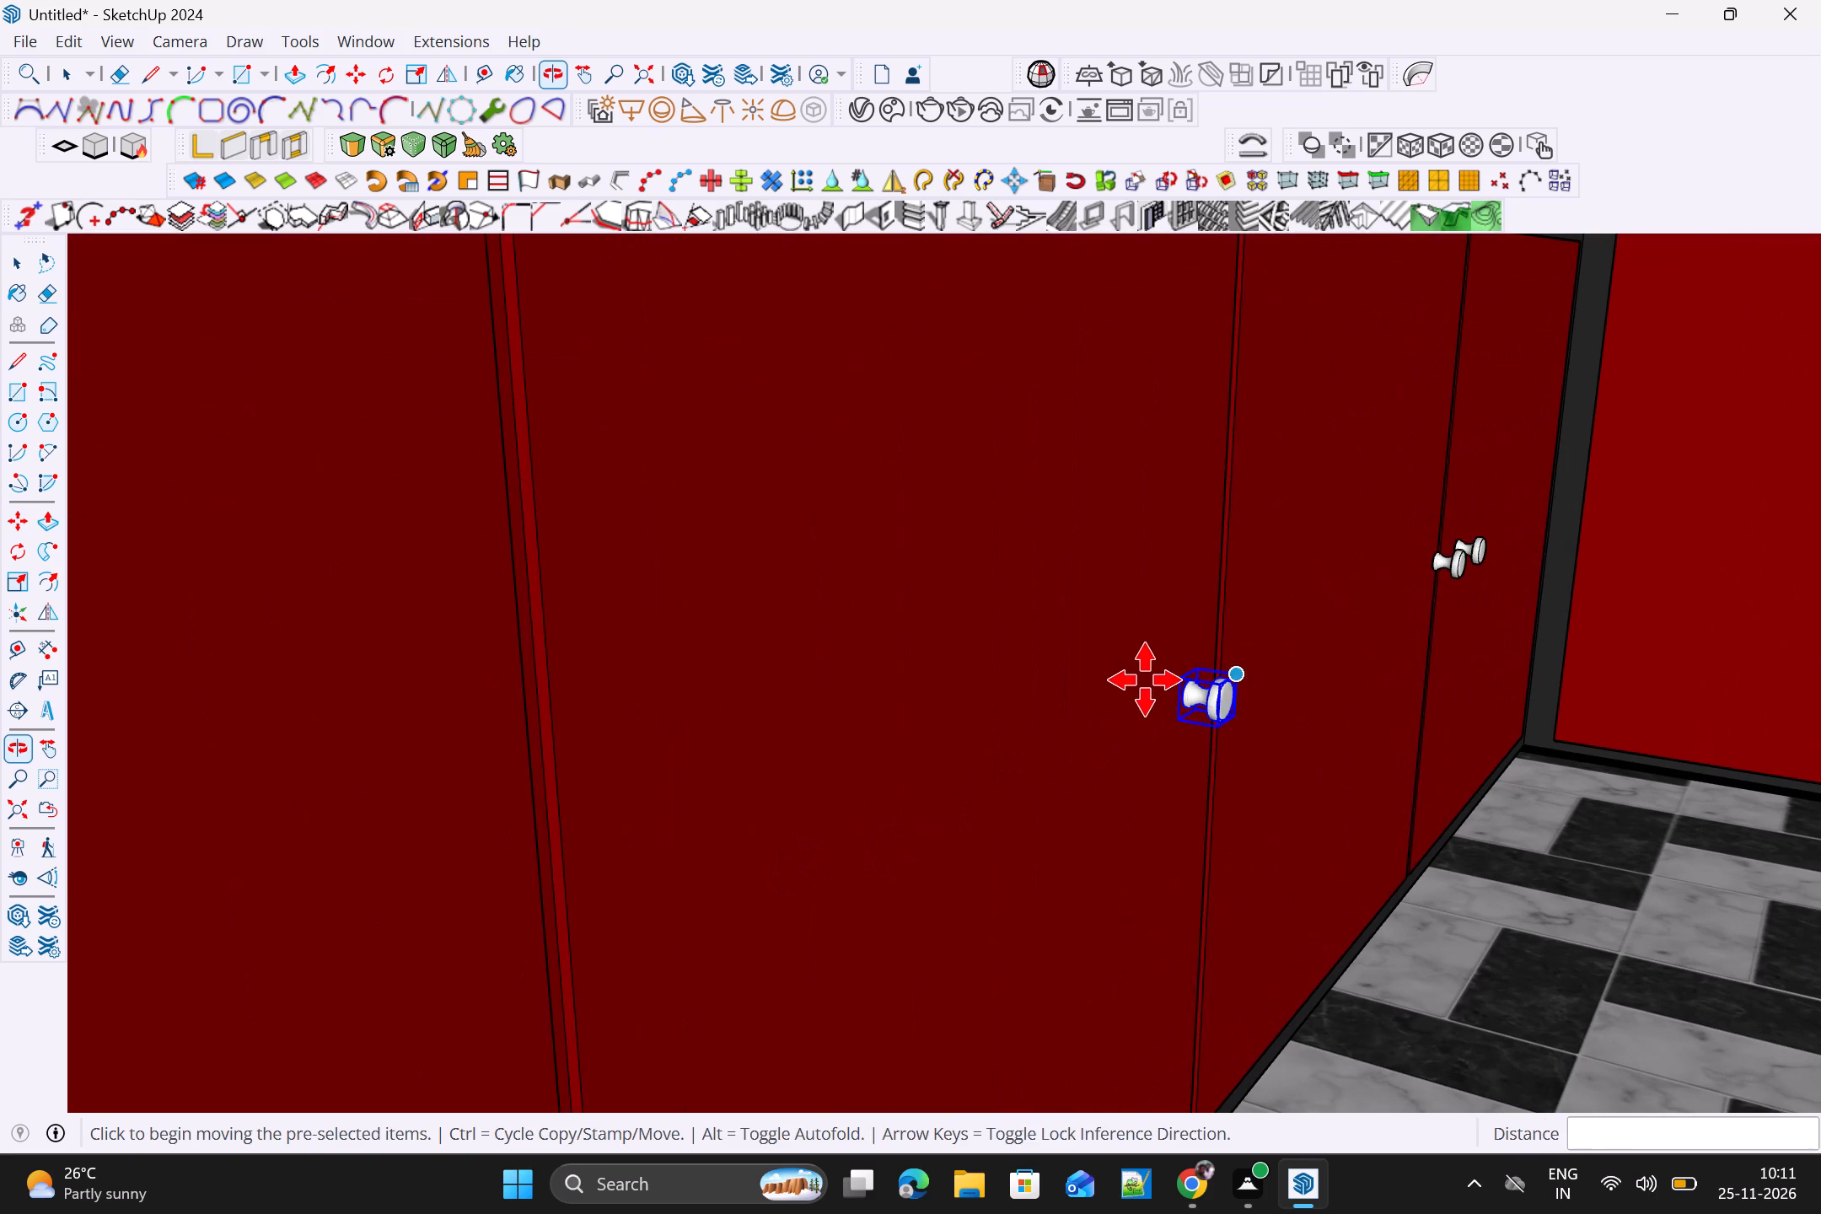
click(1165, 680)
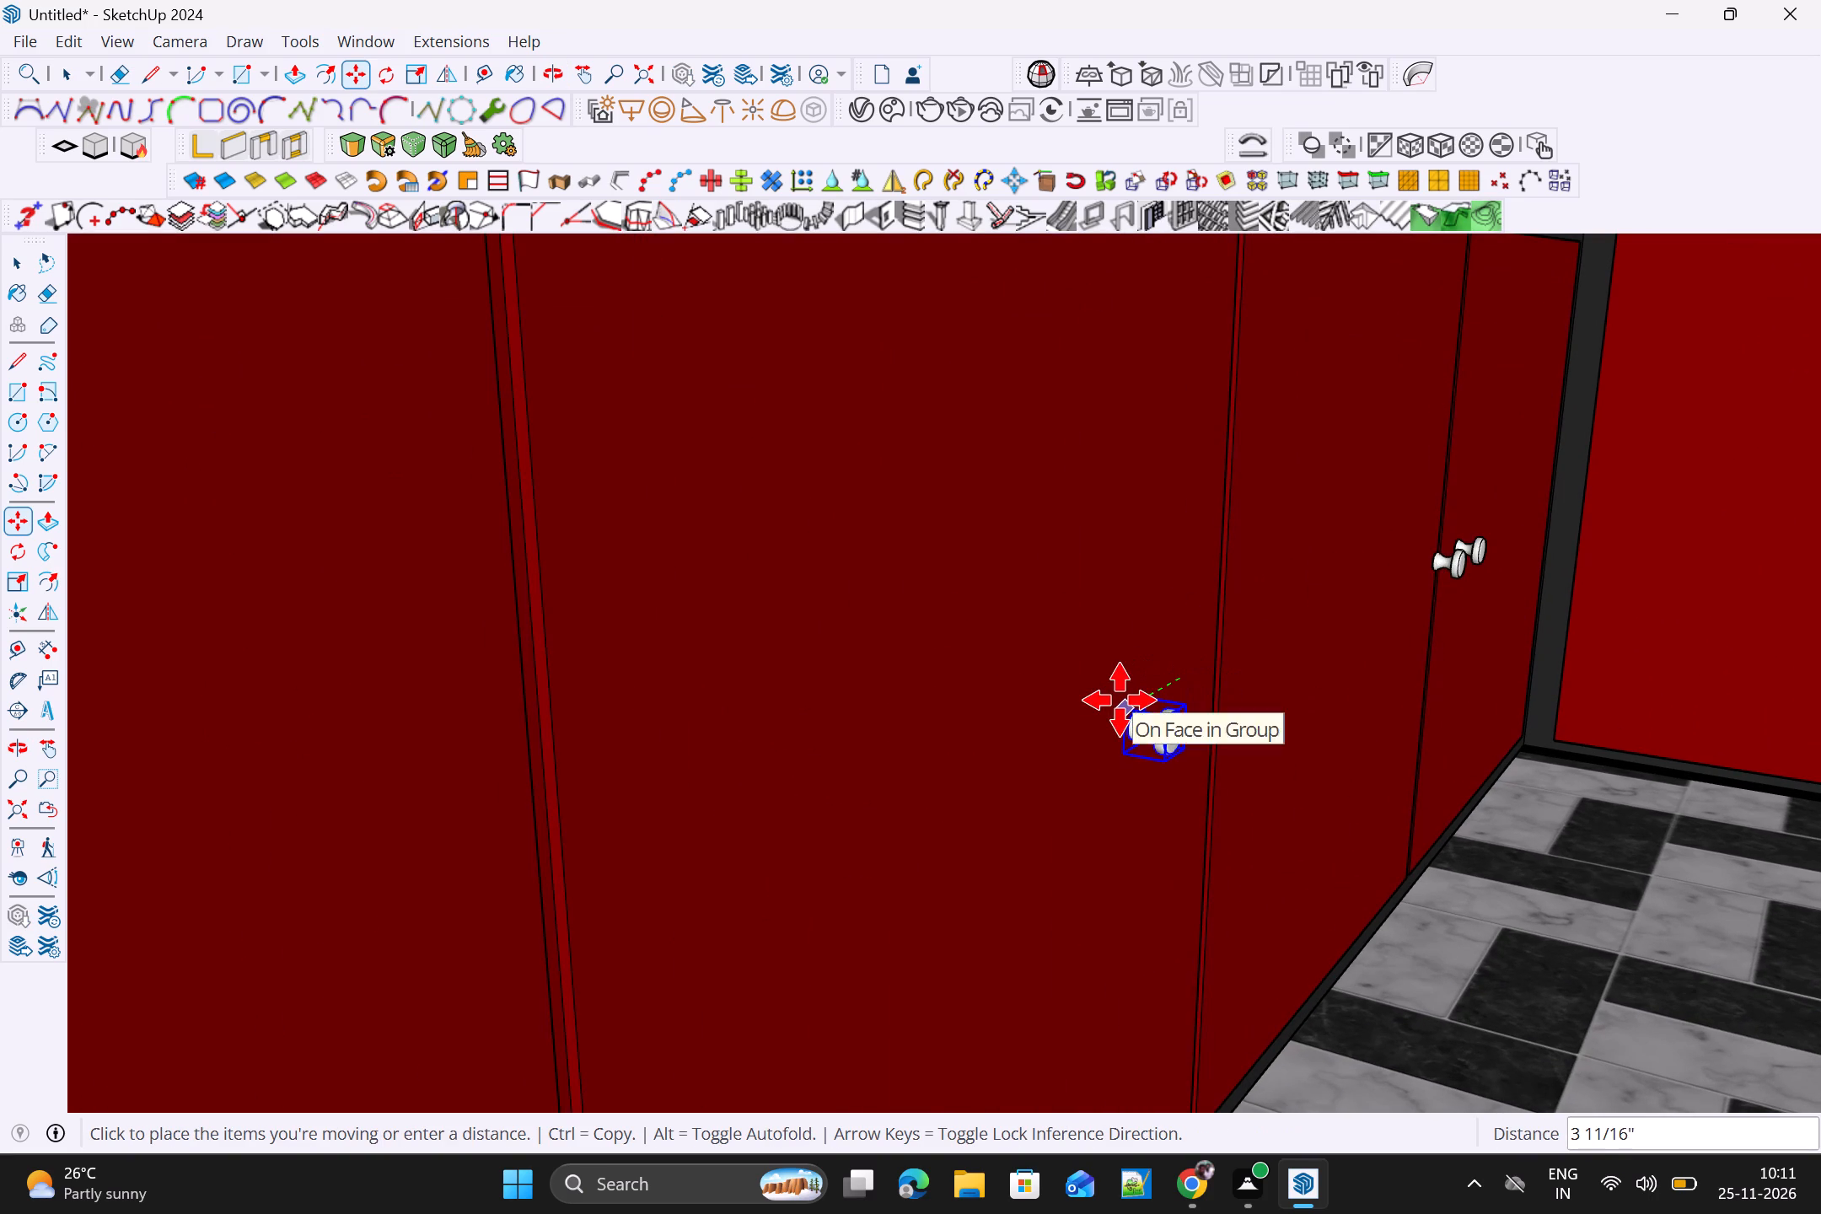
scroll(599, 888, down, 3)
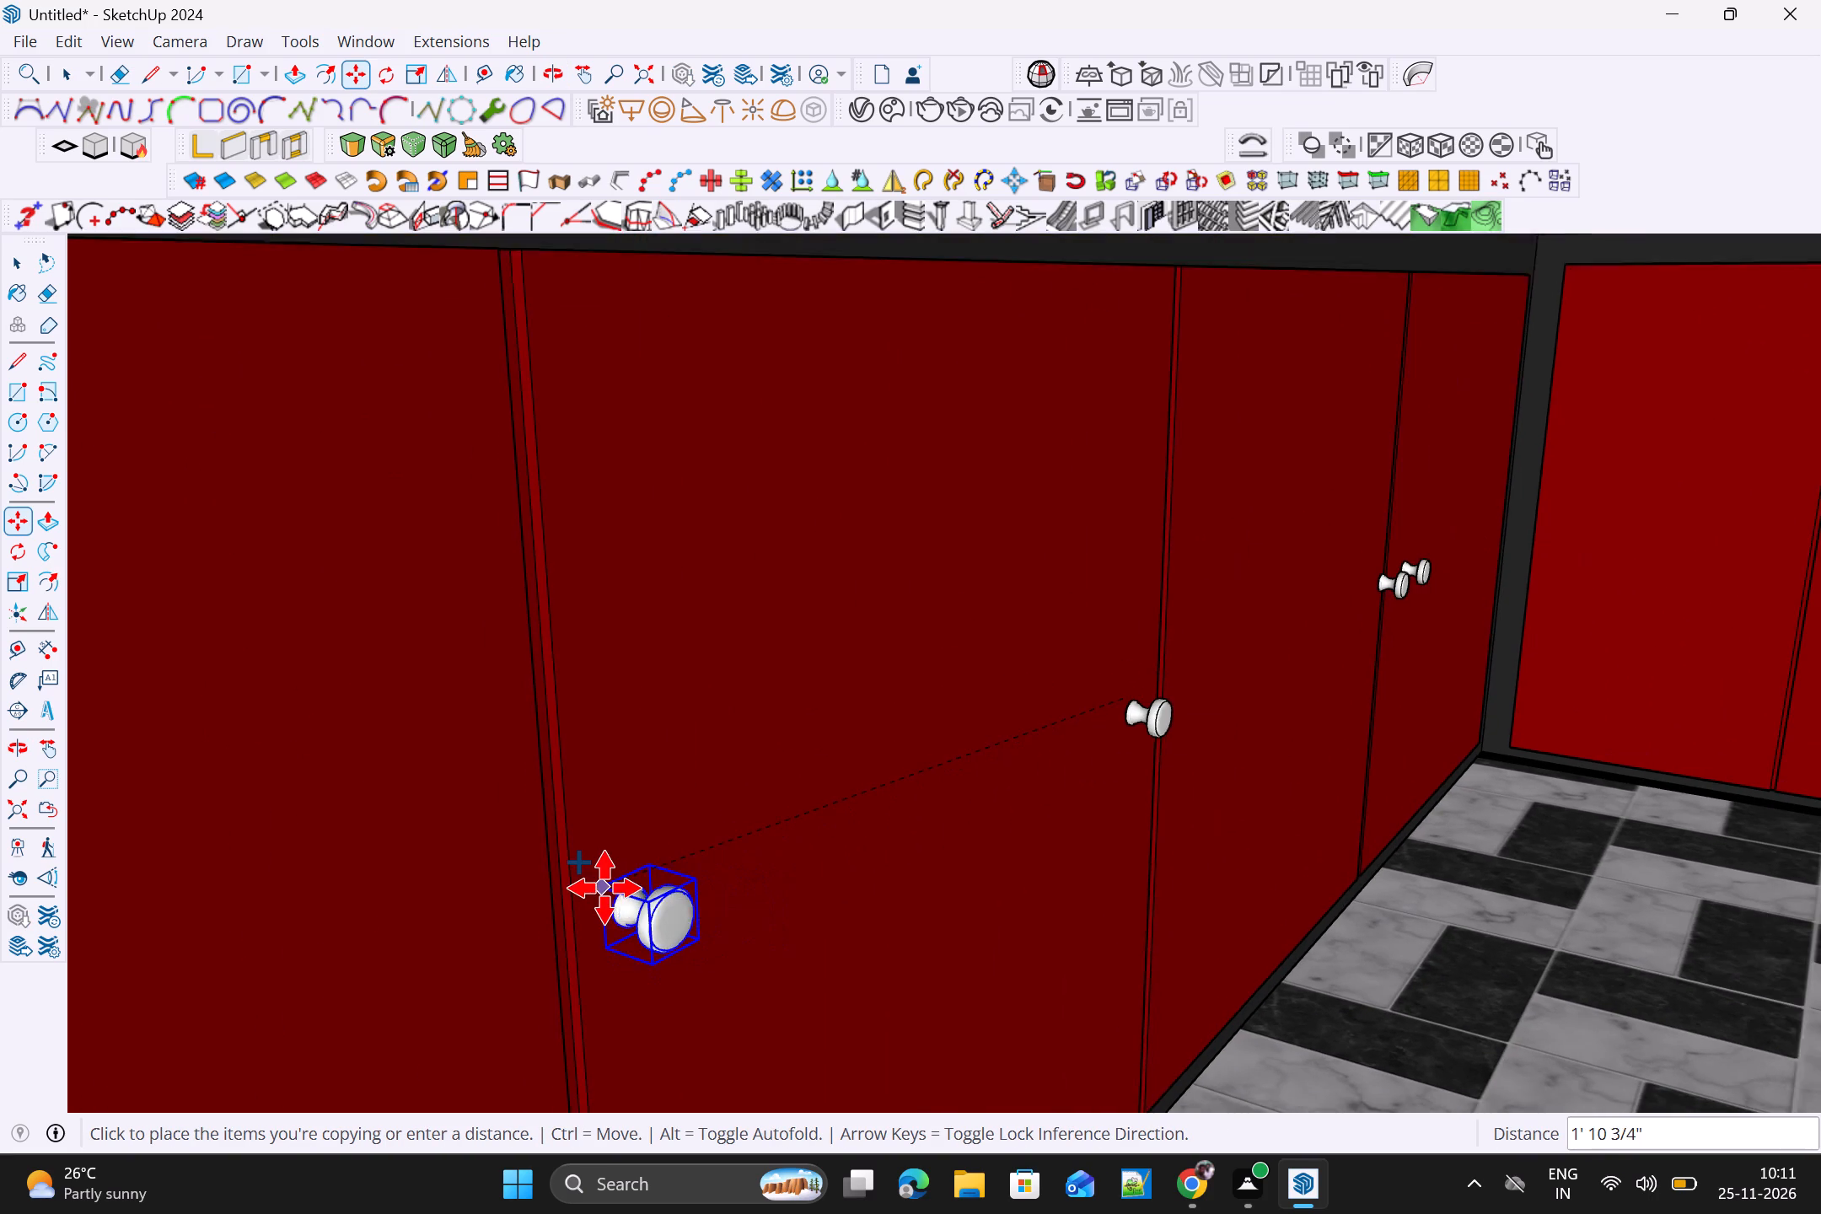
shift+middle_drag(615, 892, 889, 794)
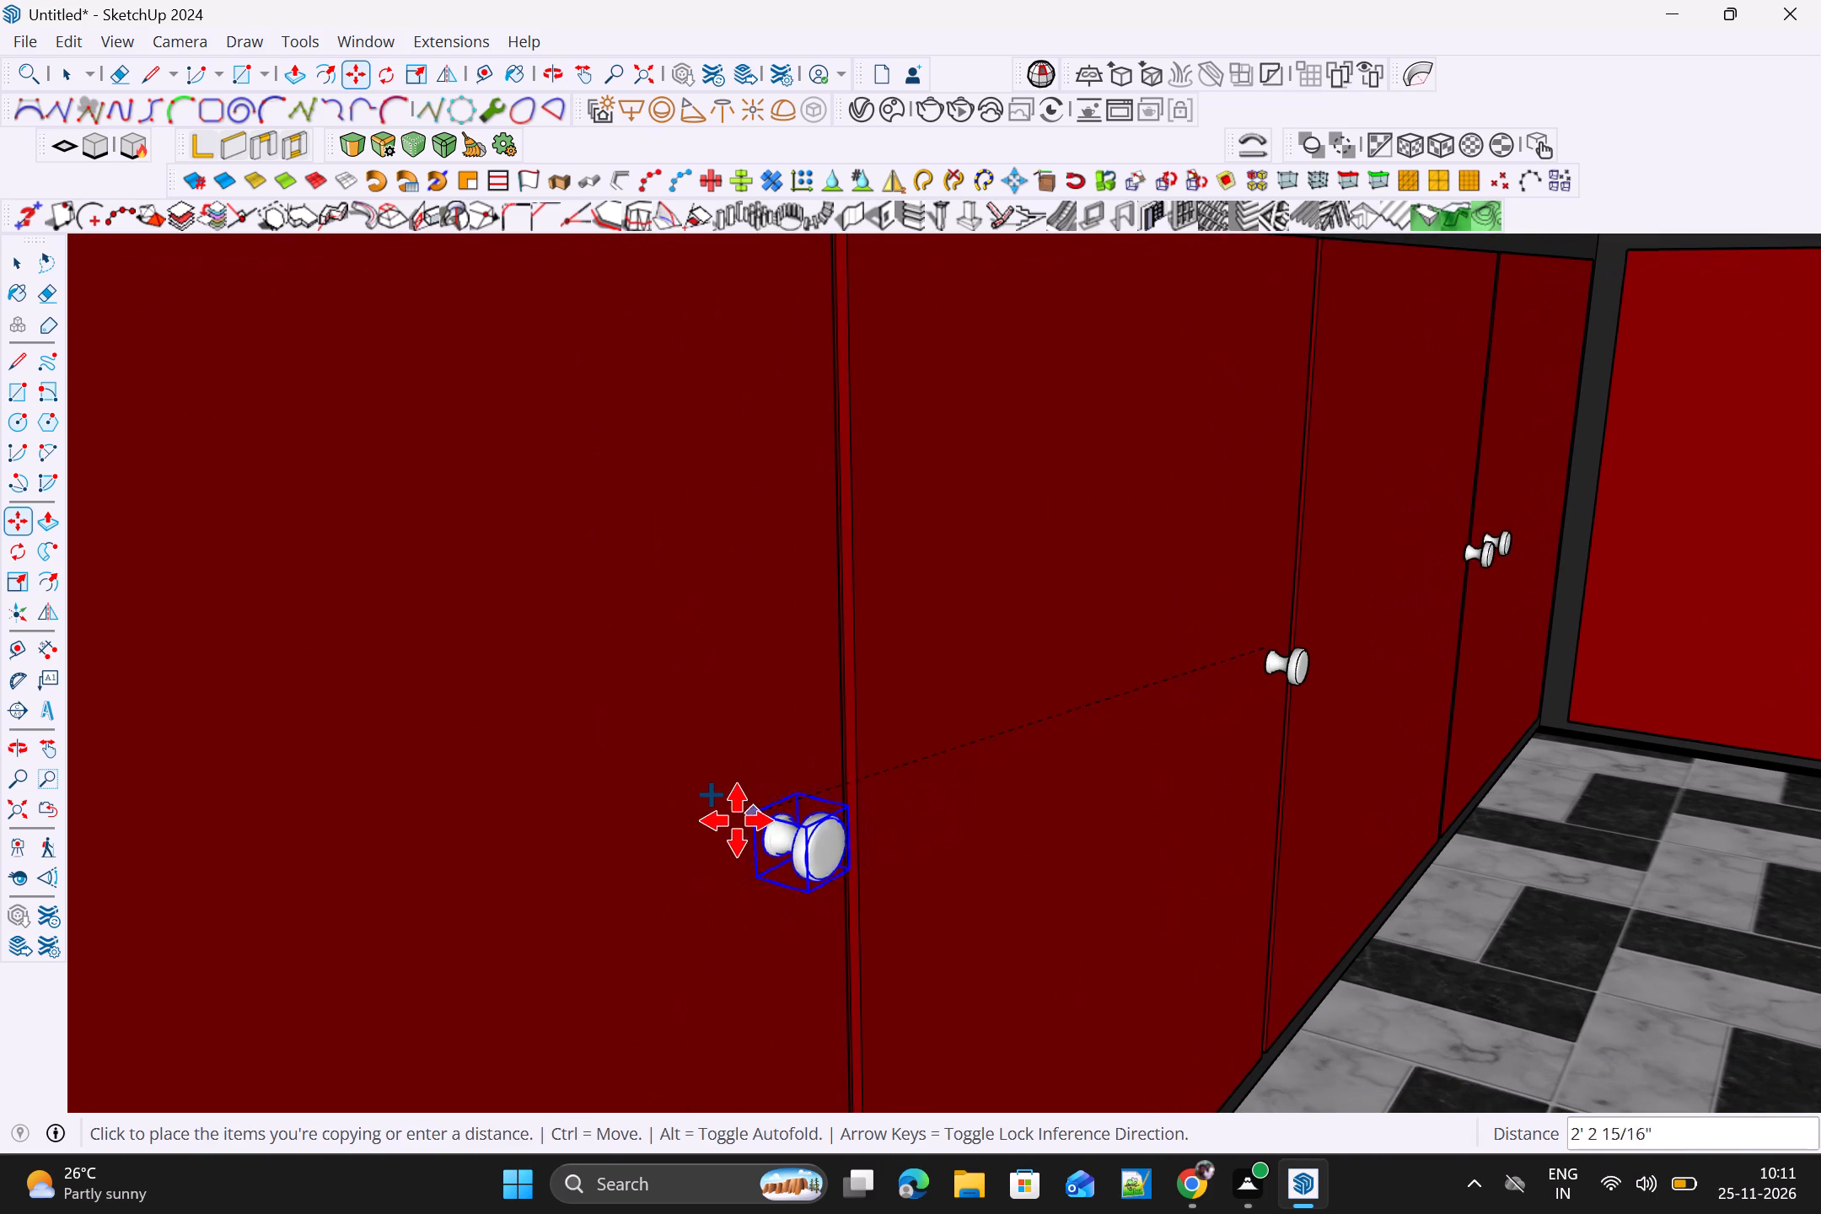
click(744, 819)
Copy the fourth door's knob about 1' 10 3/4" to the same door's opposite edge, near the seam with the end door.
scroll(764, 820, down, 8)
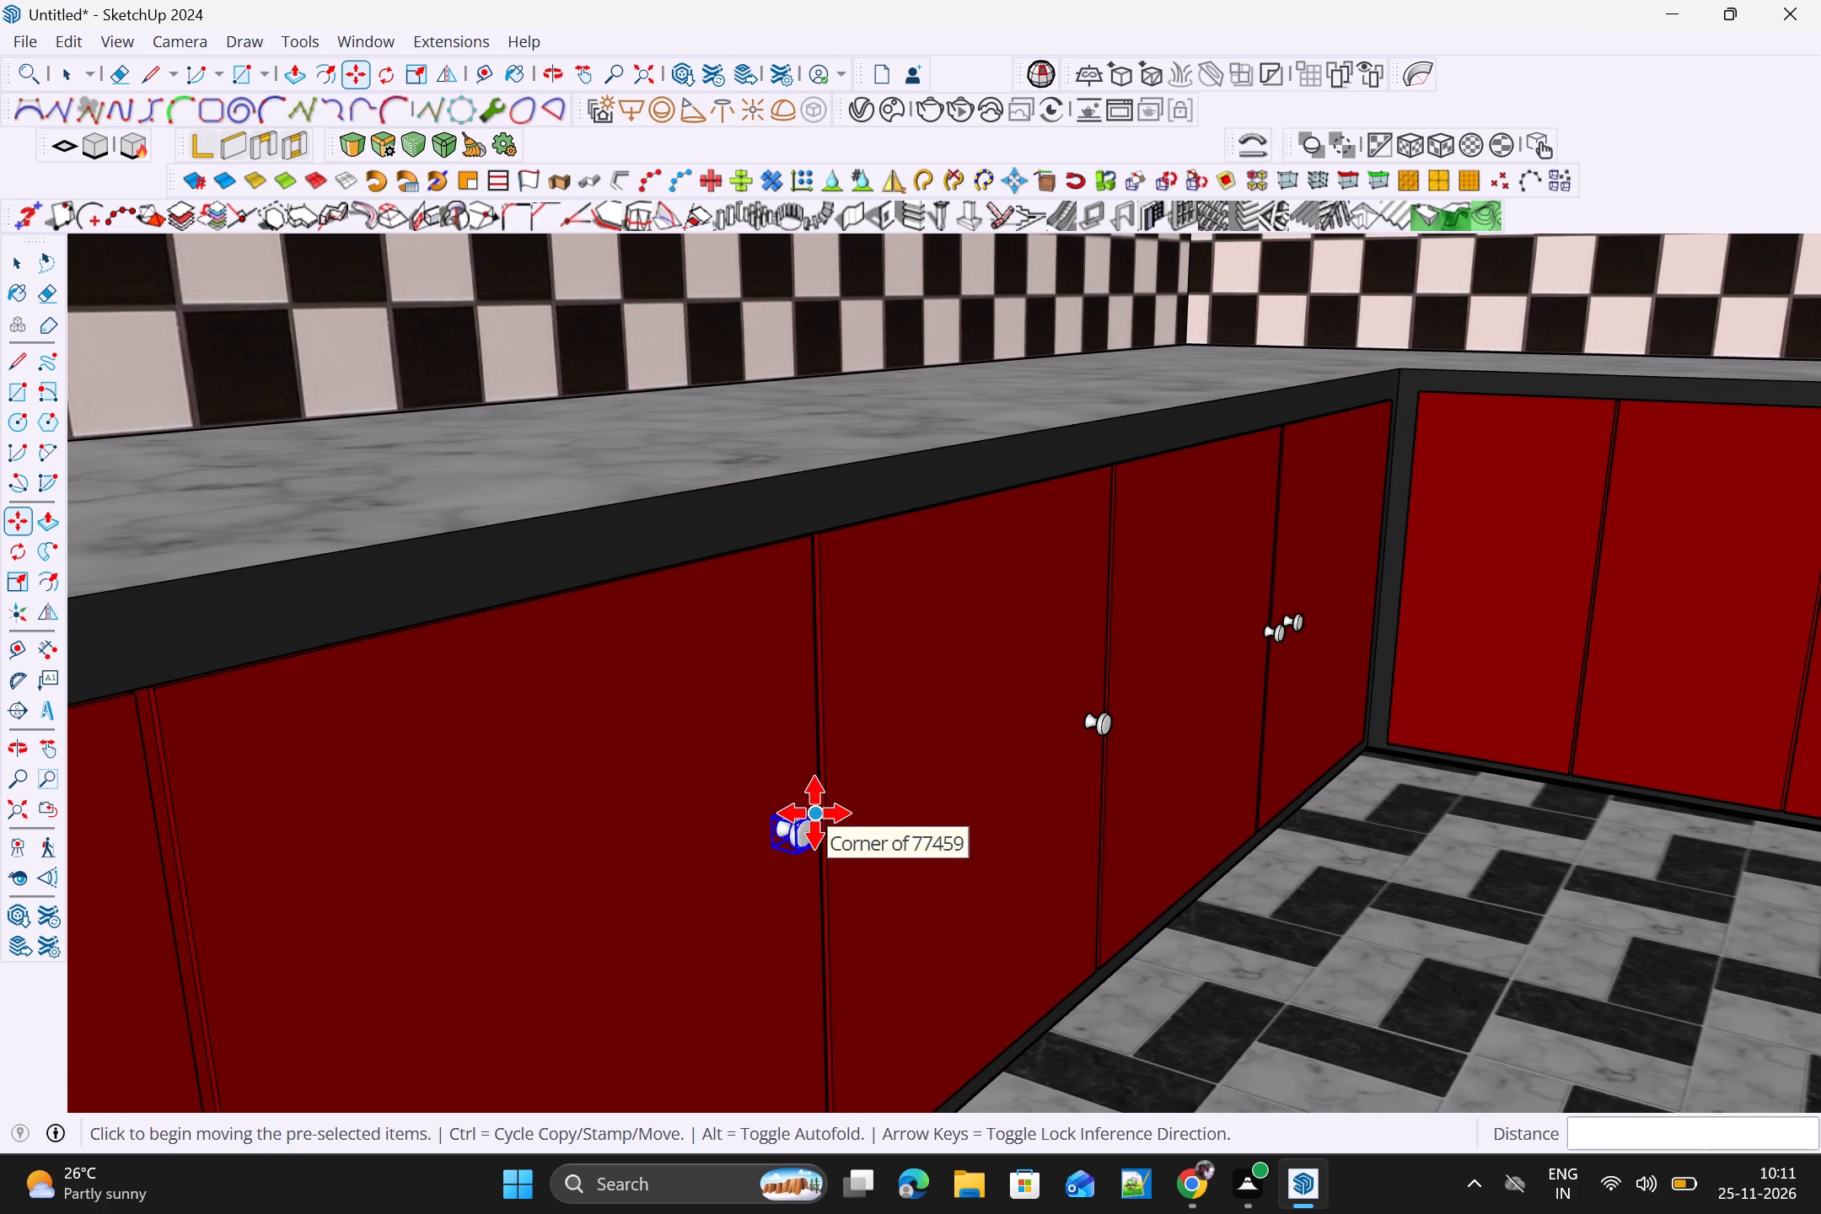
shift+middle_drag(814, 819, 1244, 642)
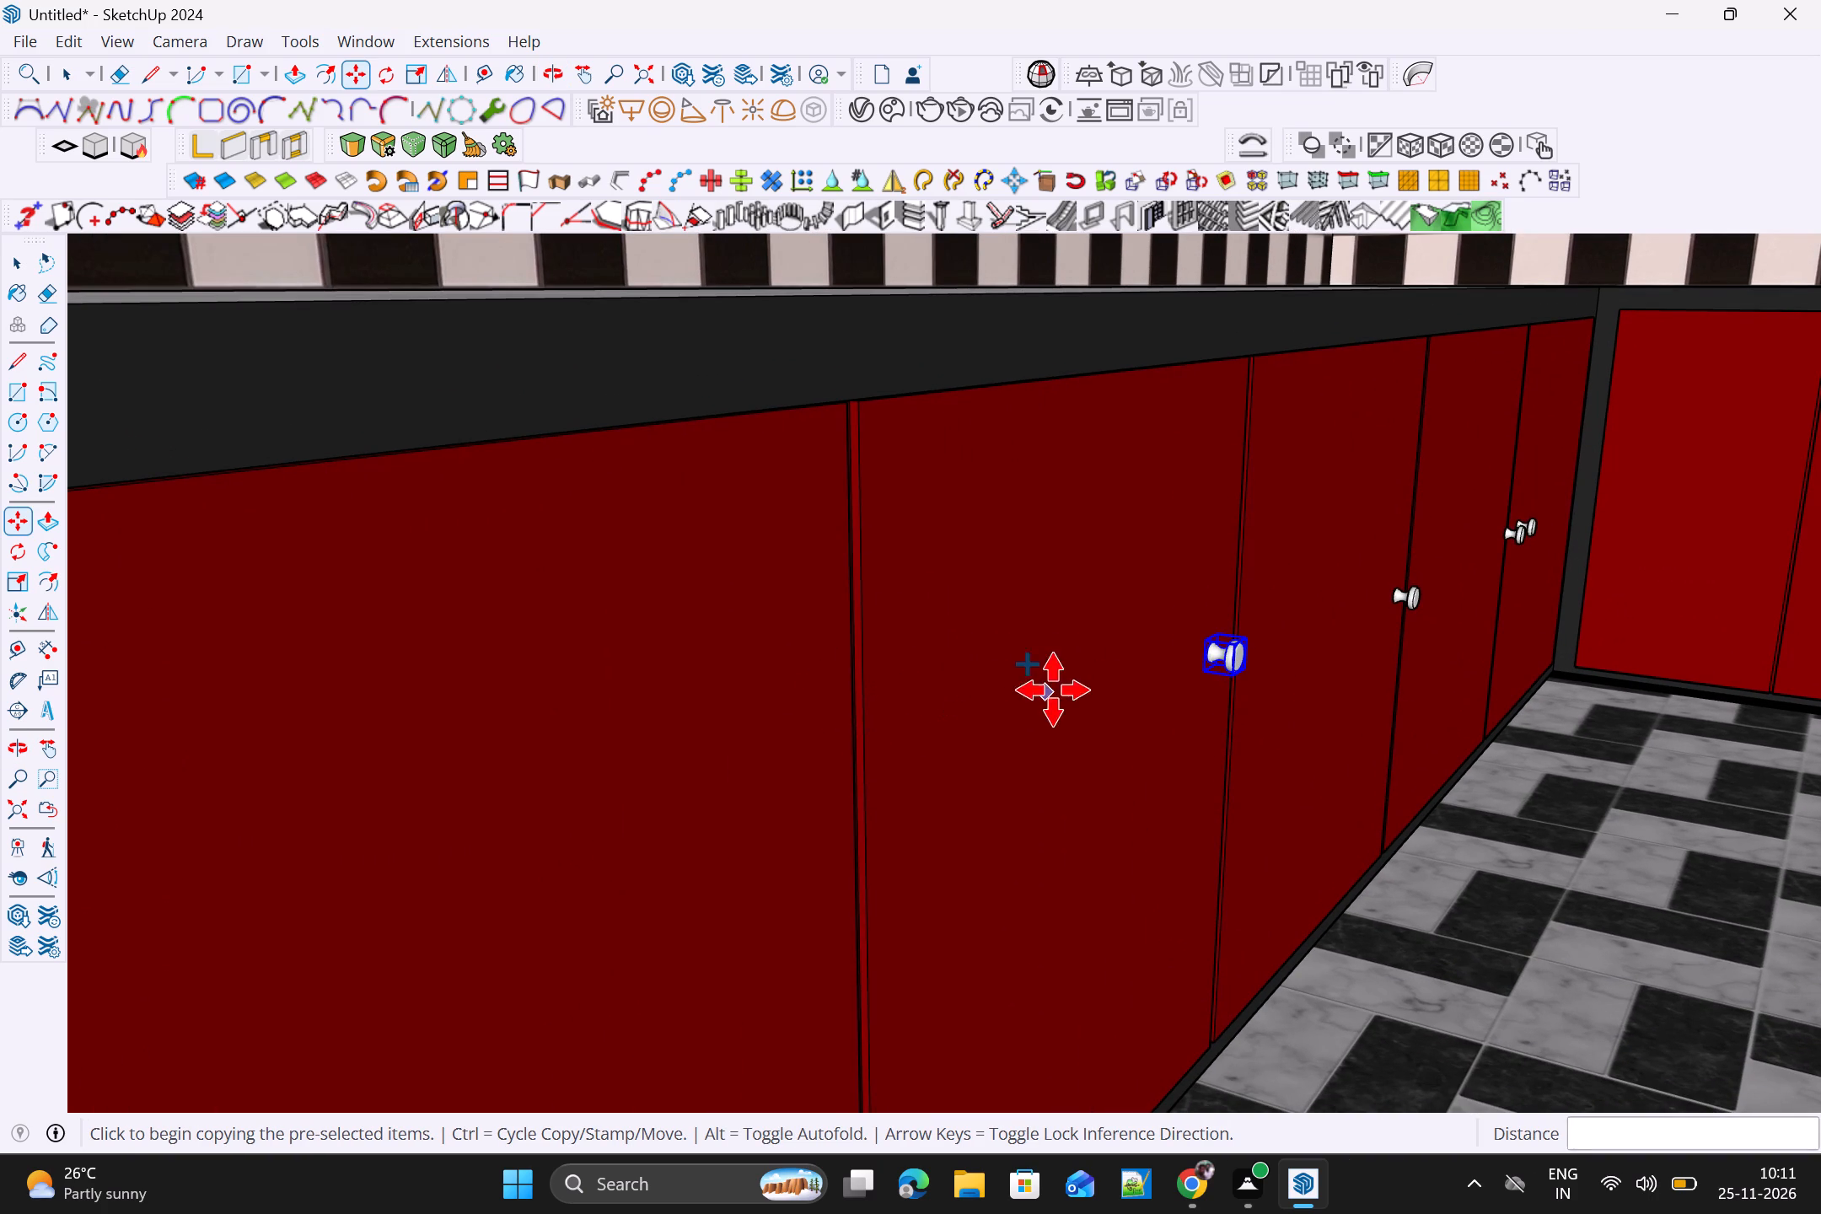
click(1198, 637)
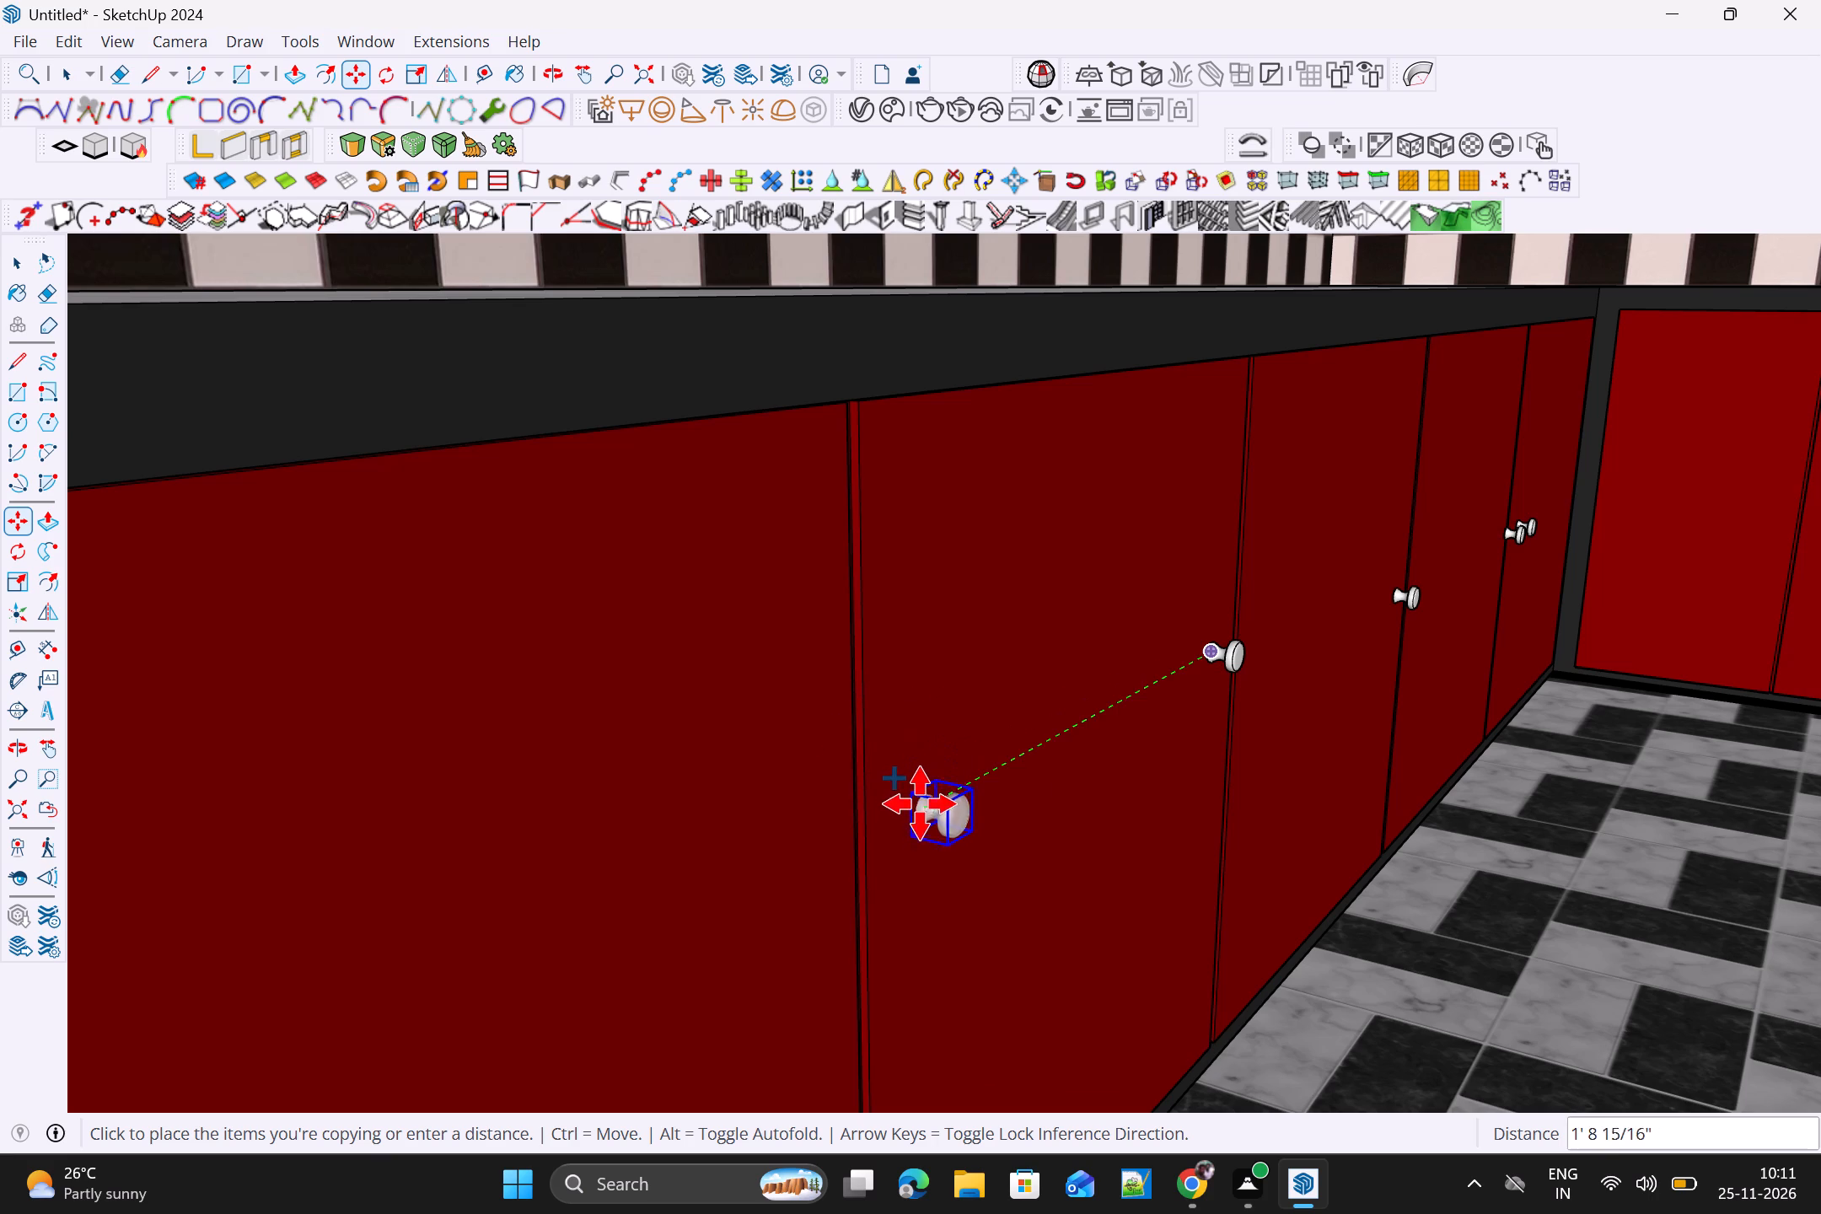
middle_drag(910, 787, 781, 751)
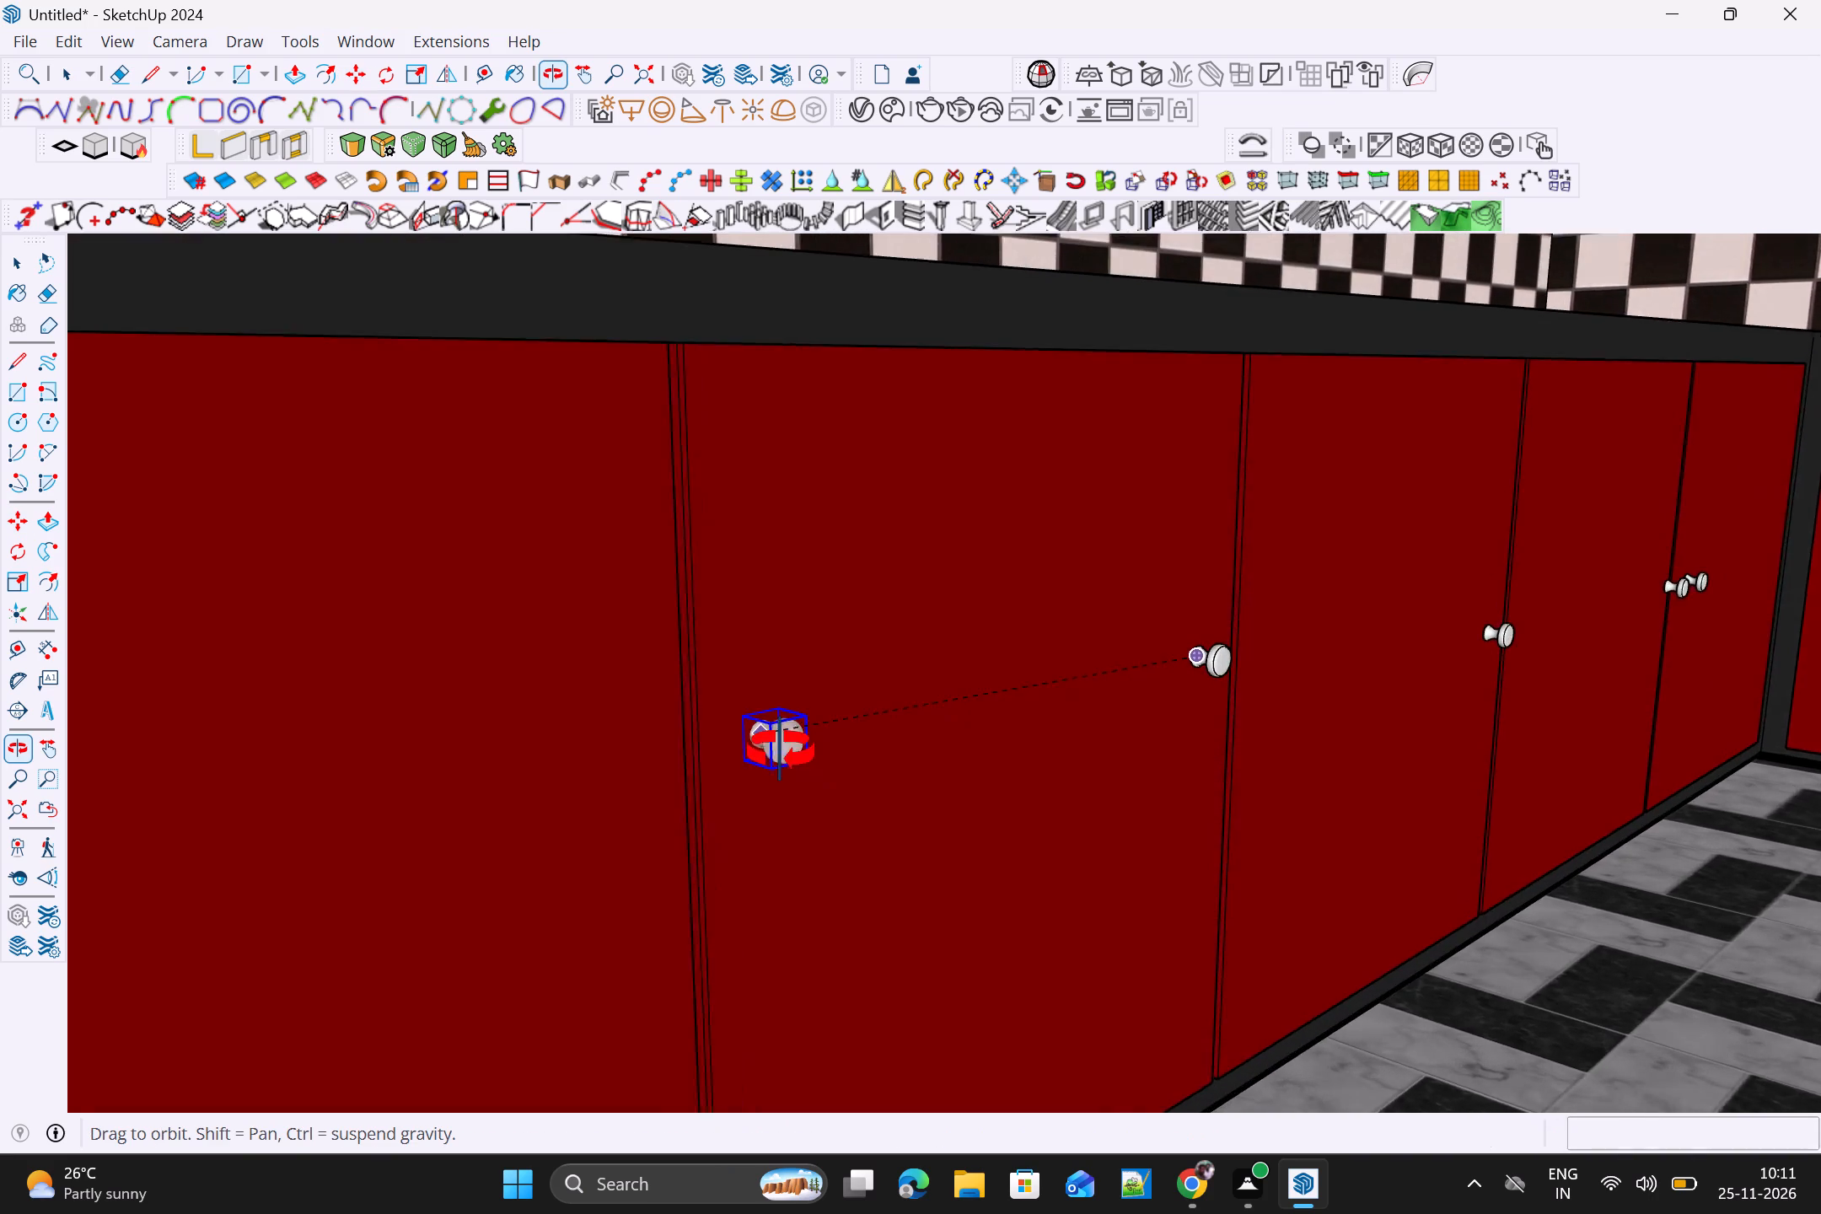
middle_drag(781, 751, 769, 749)
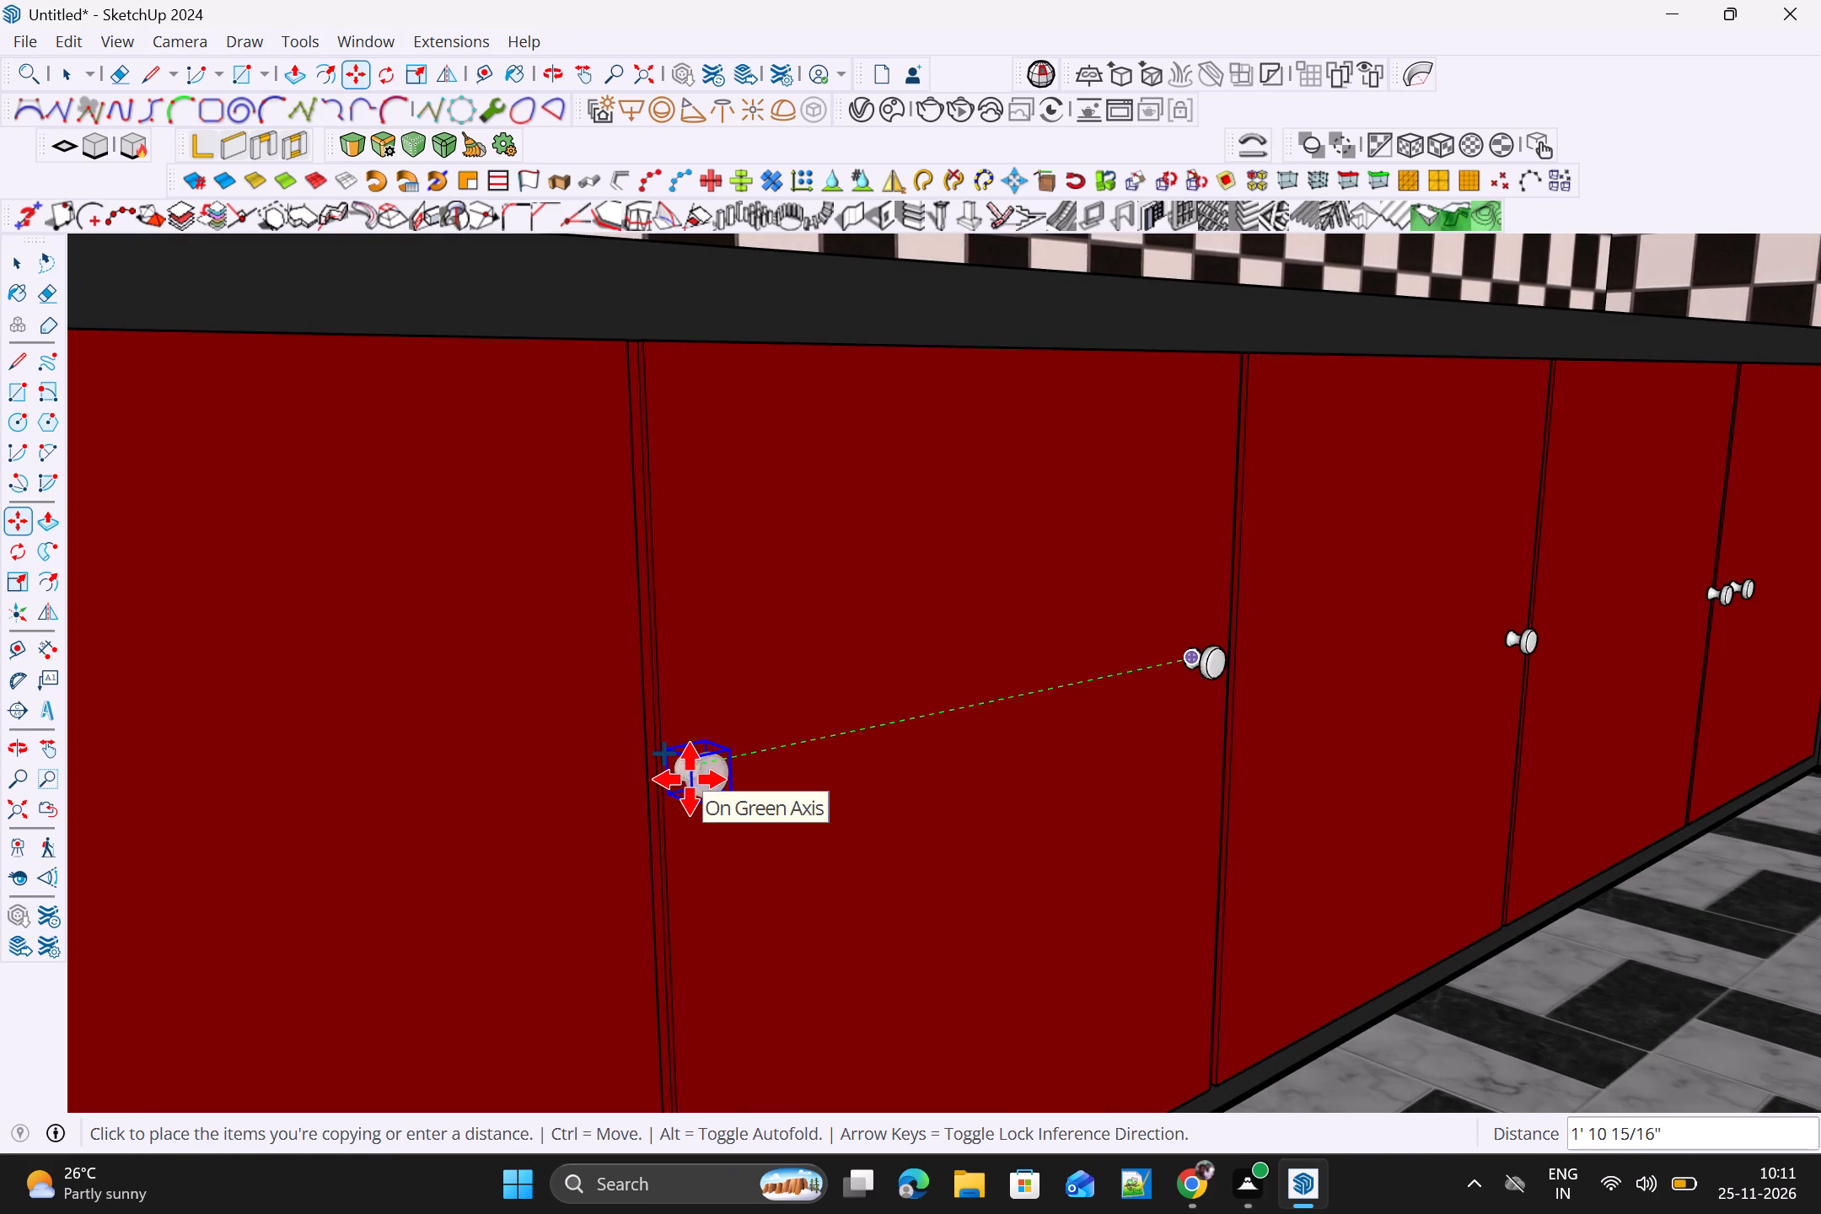
click(695, 776)
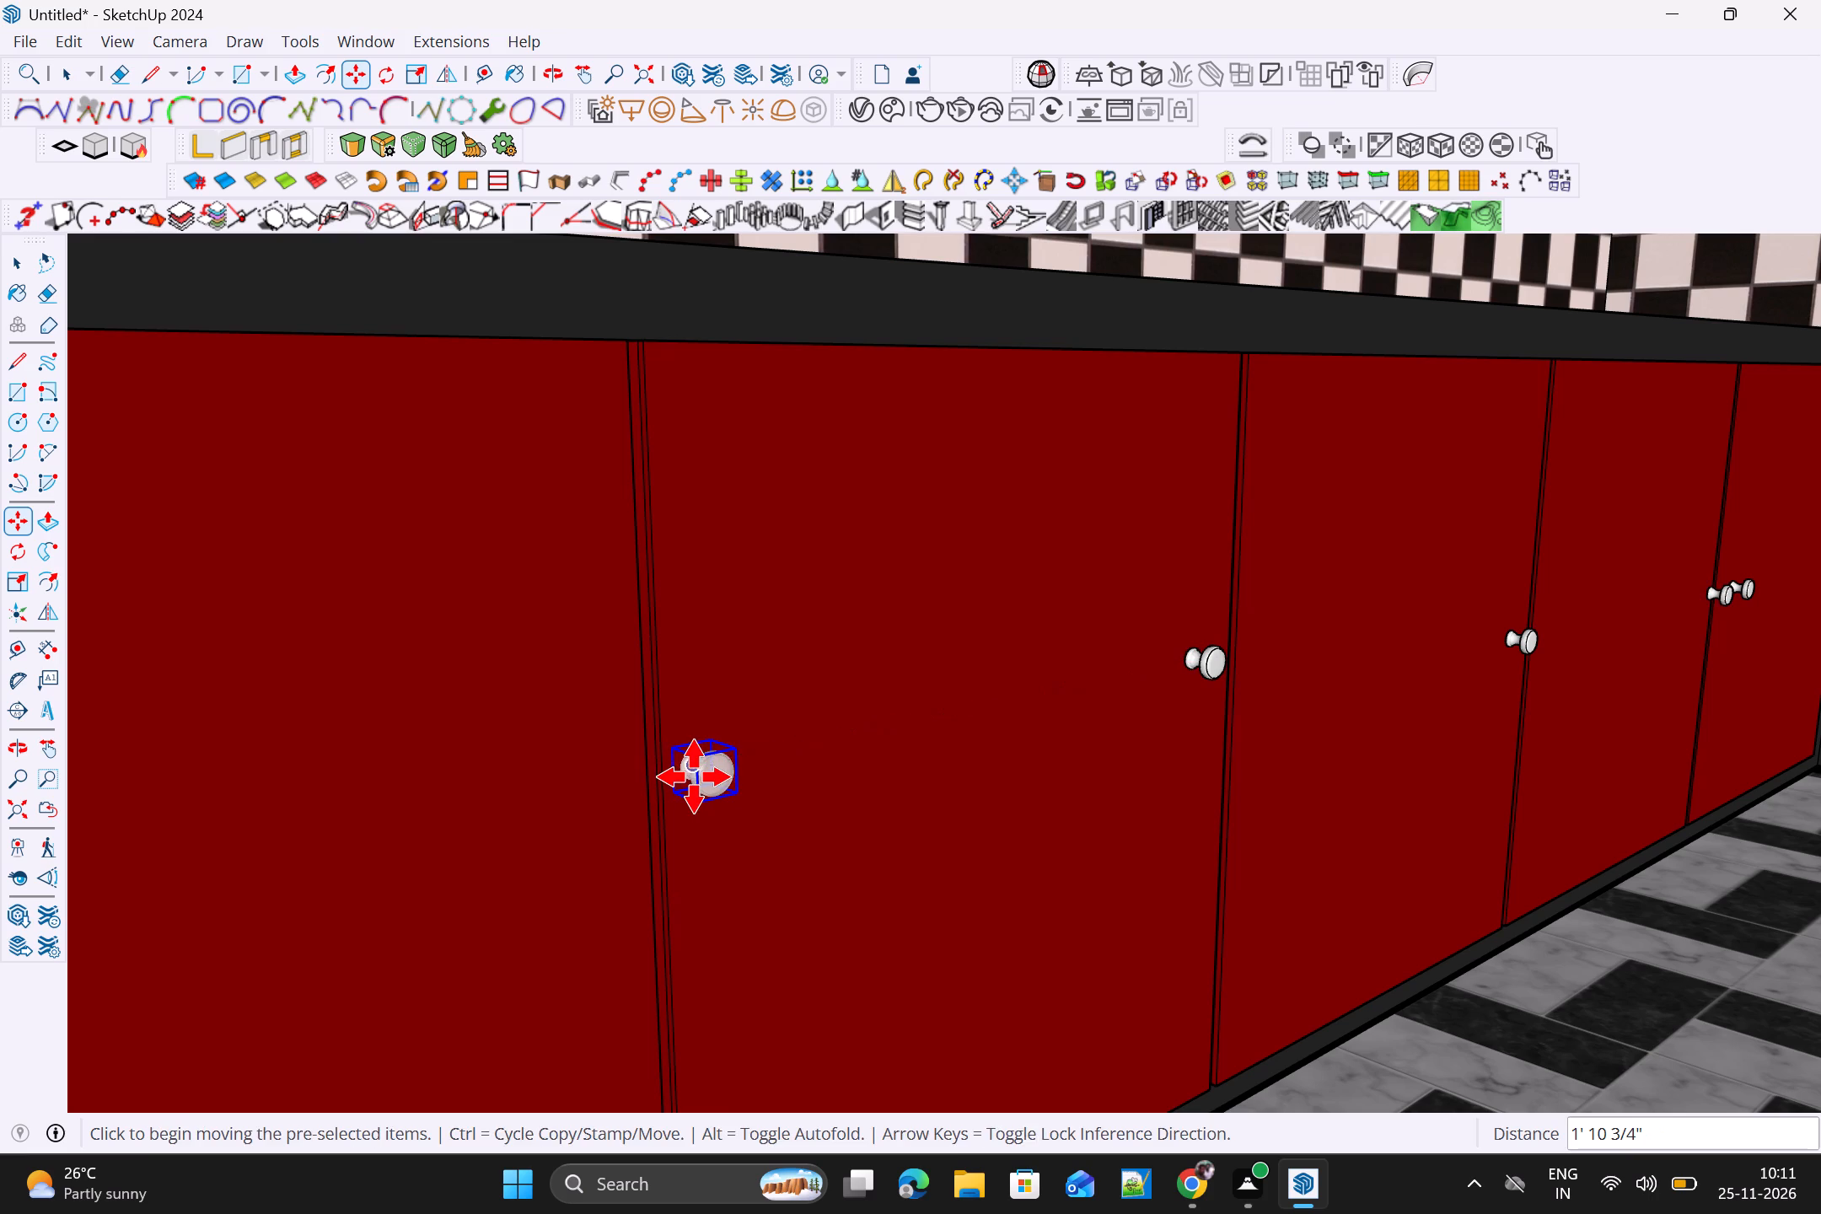
Copy that knob across the seam onto the end lower door, close to the seam.
click(674, 749)
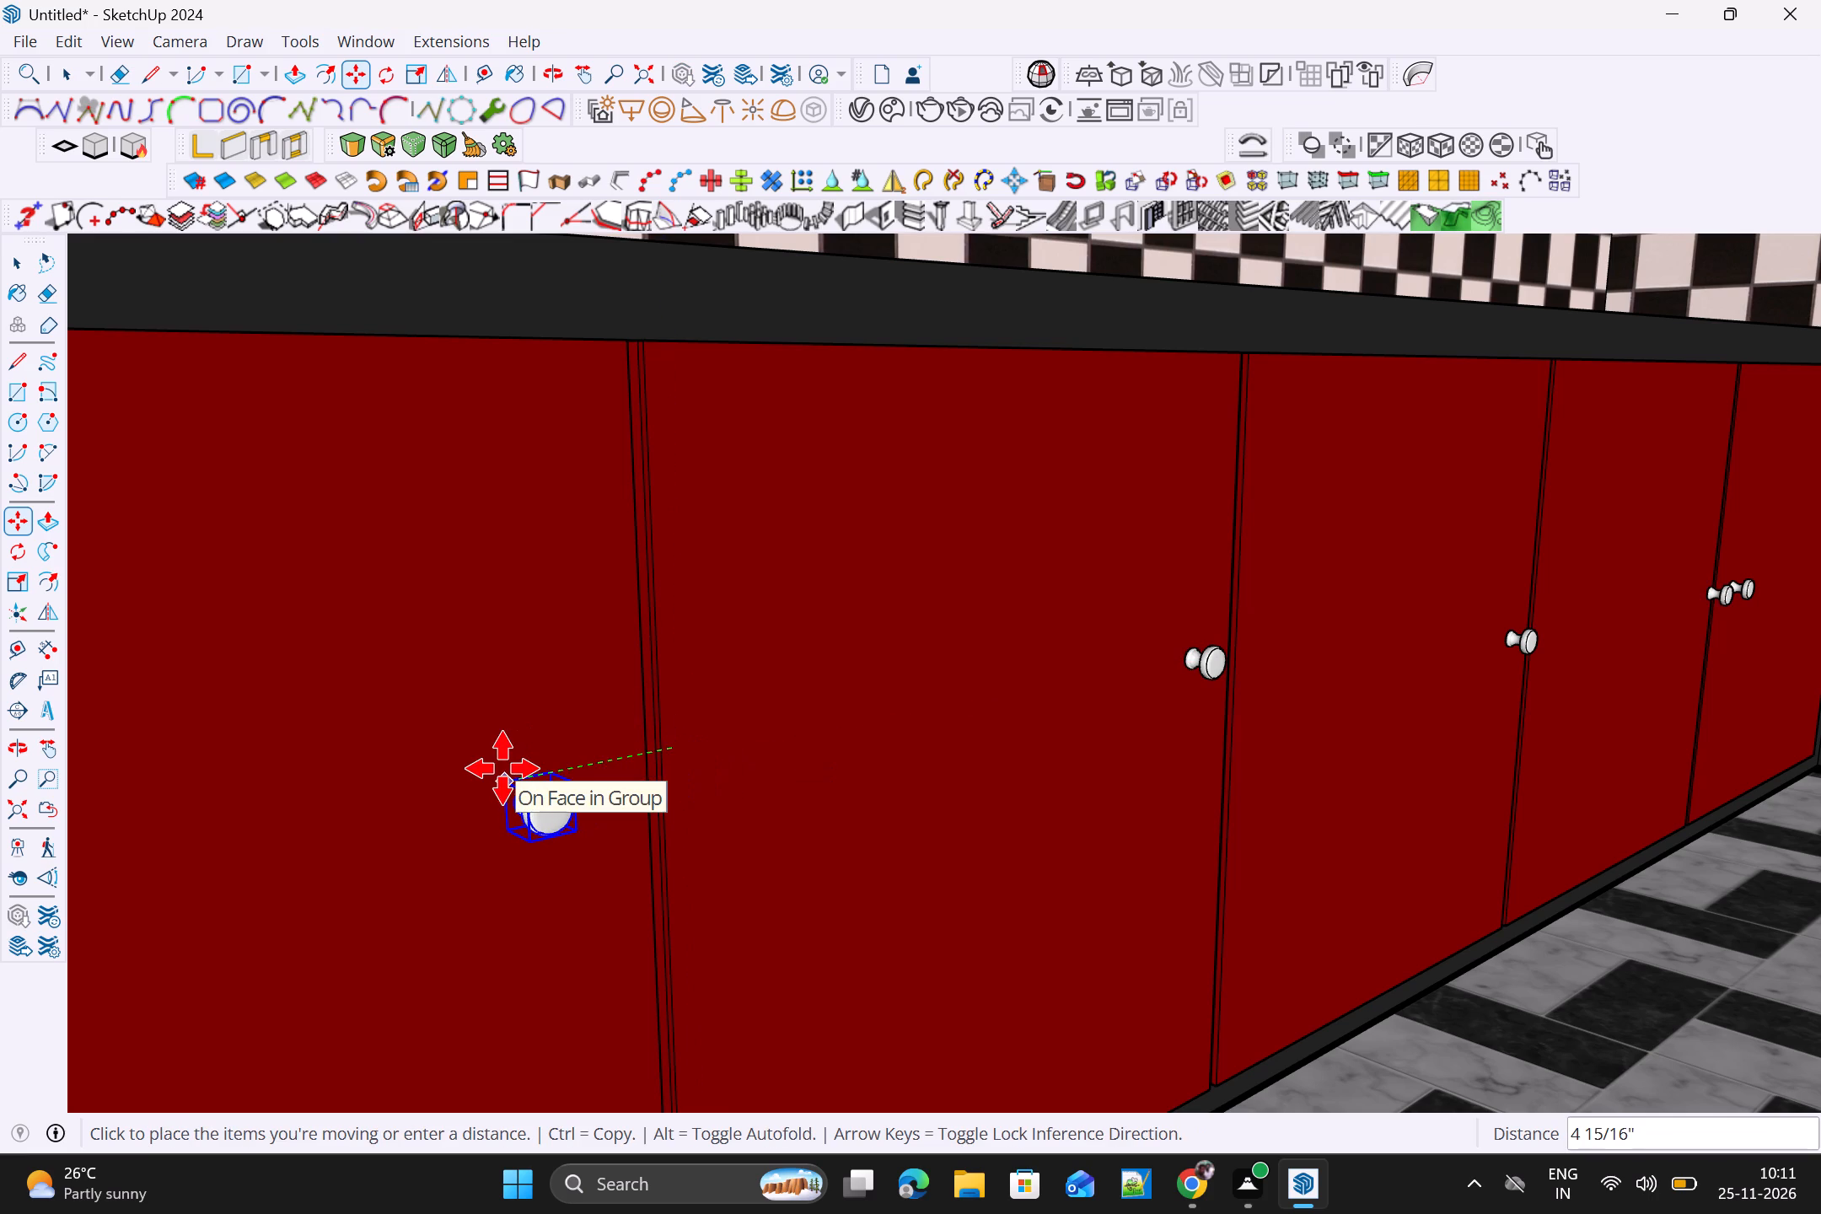
scroll(502, 770, down, 6)
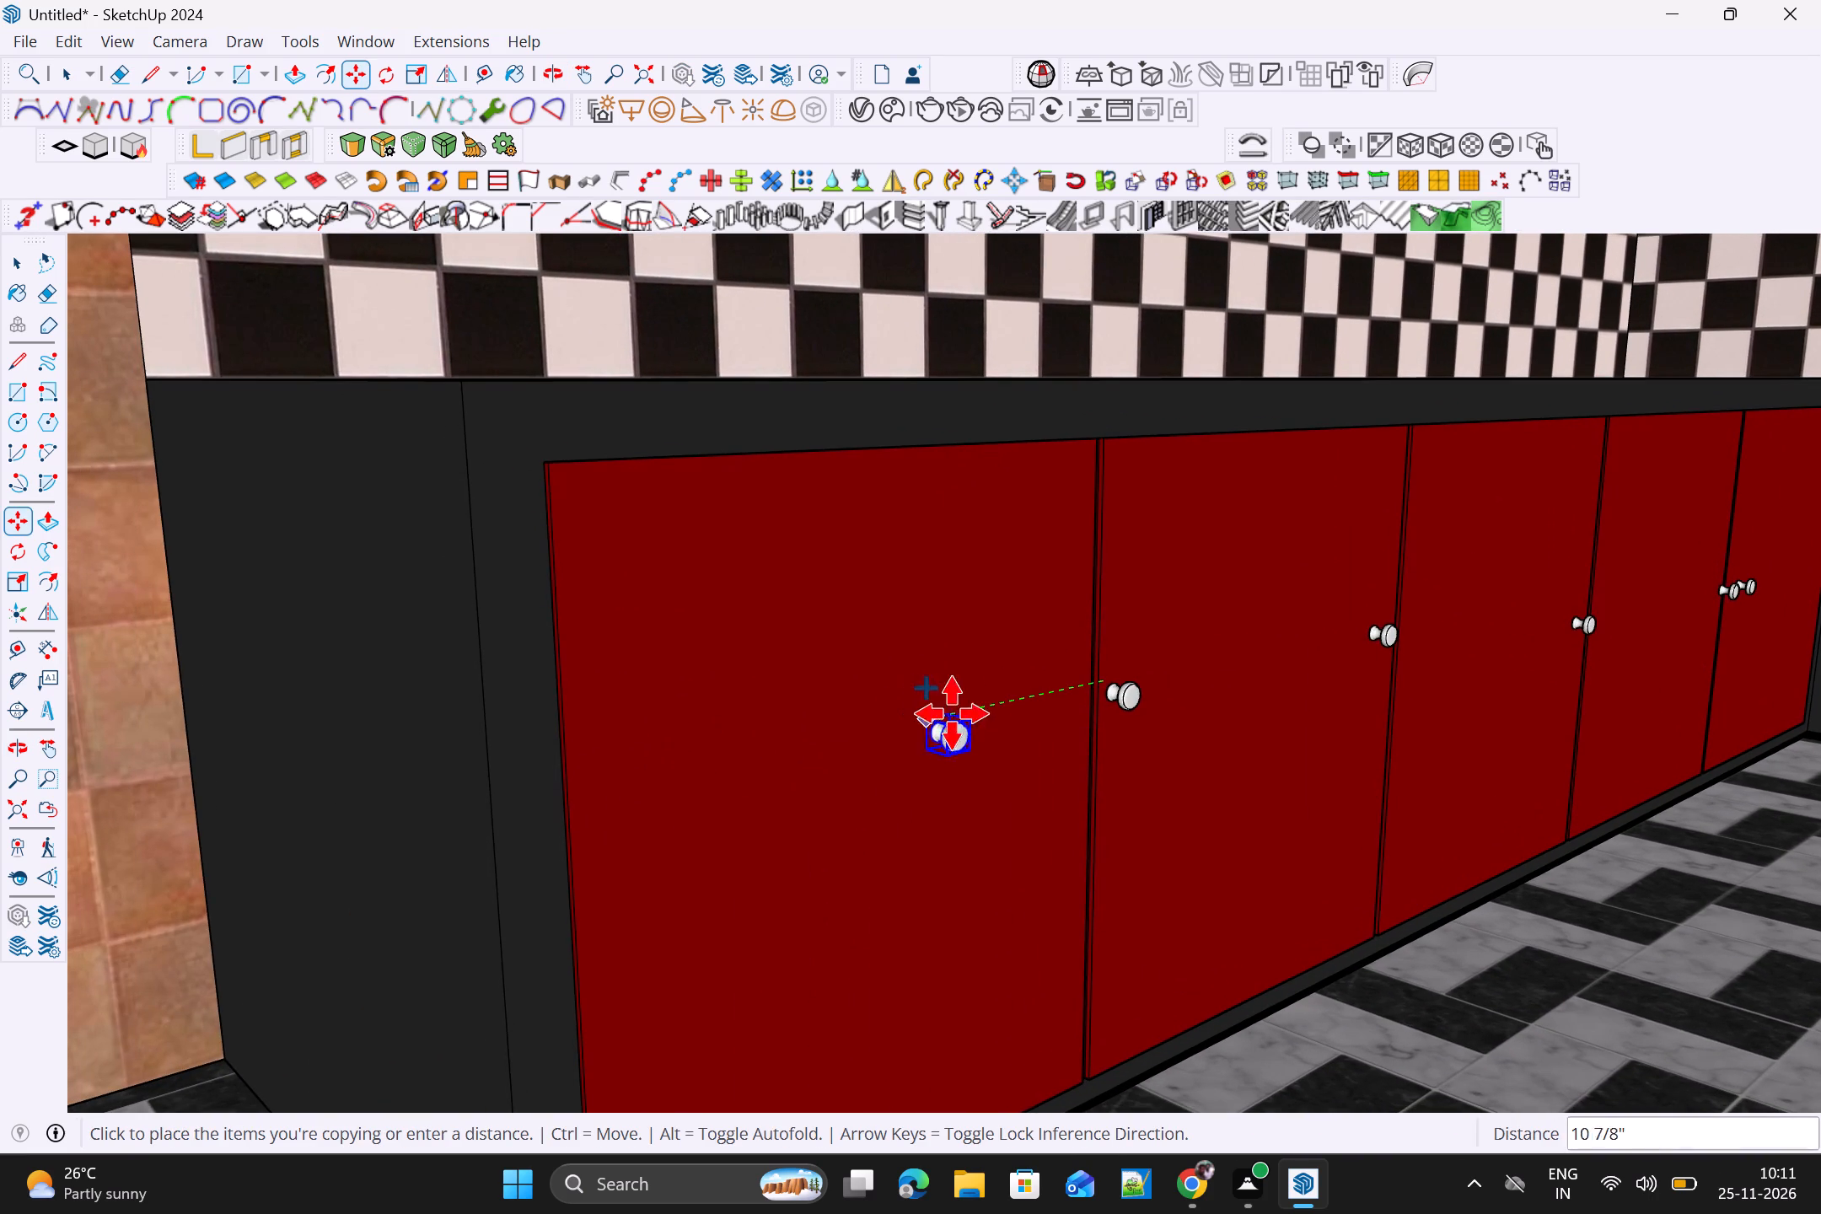
click(1034, 699)
Copy the end lower door's knob about 4' 10 13/16" up onto the end upper cabinet door, near the seam with its neighbour.
scroll(1059, 704, down, 7)
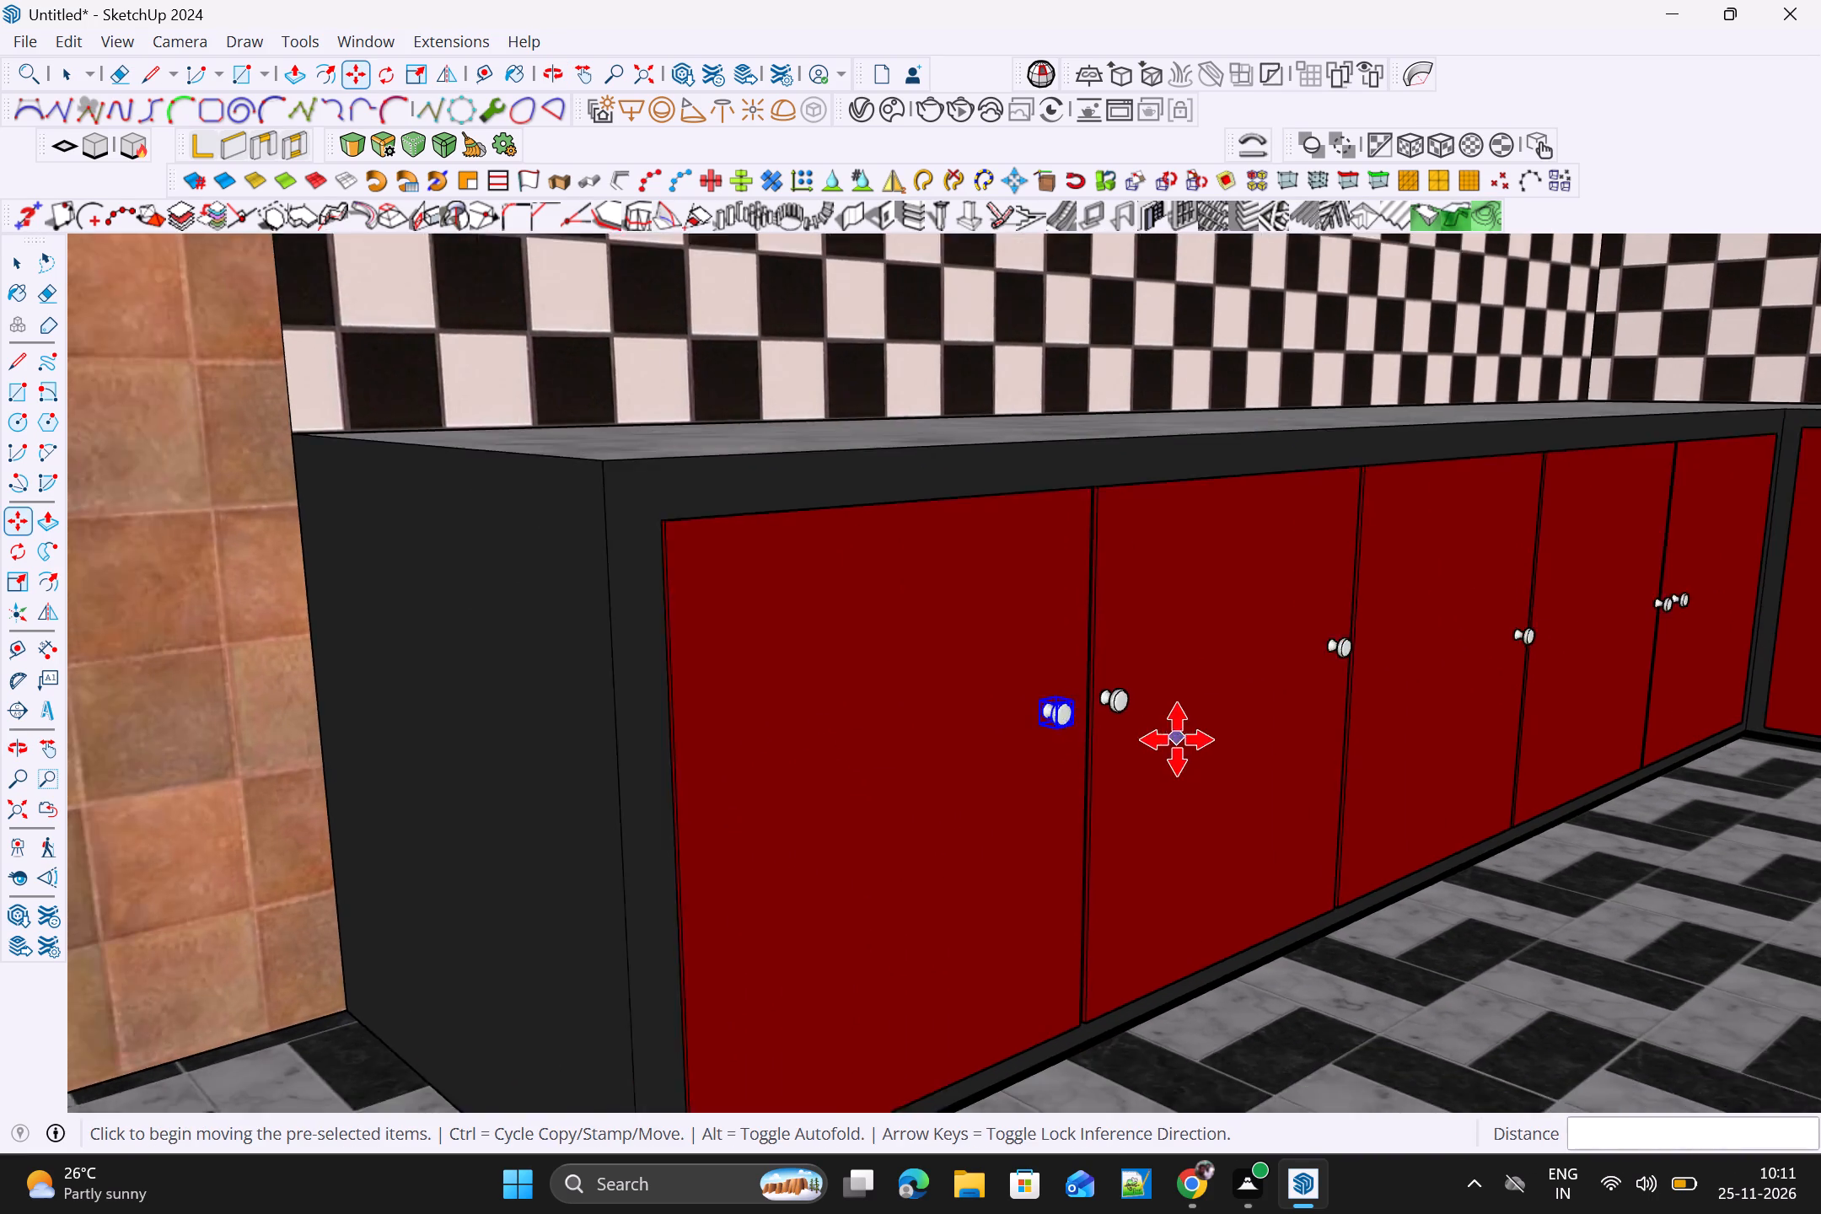
scroll(1177, 739, down, 2)
middle_drag(1403, 797, 891, 784)
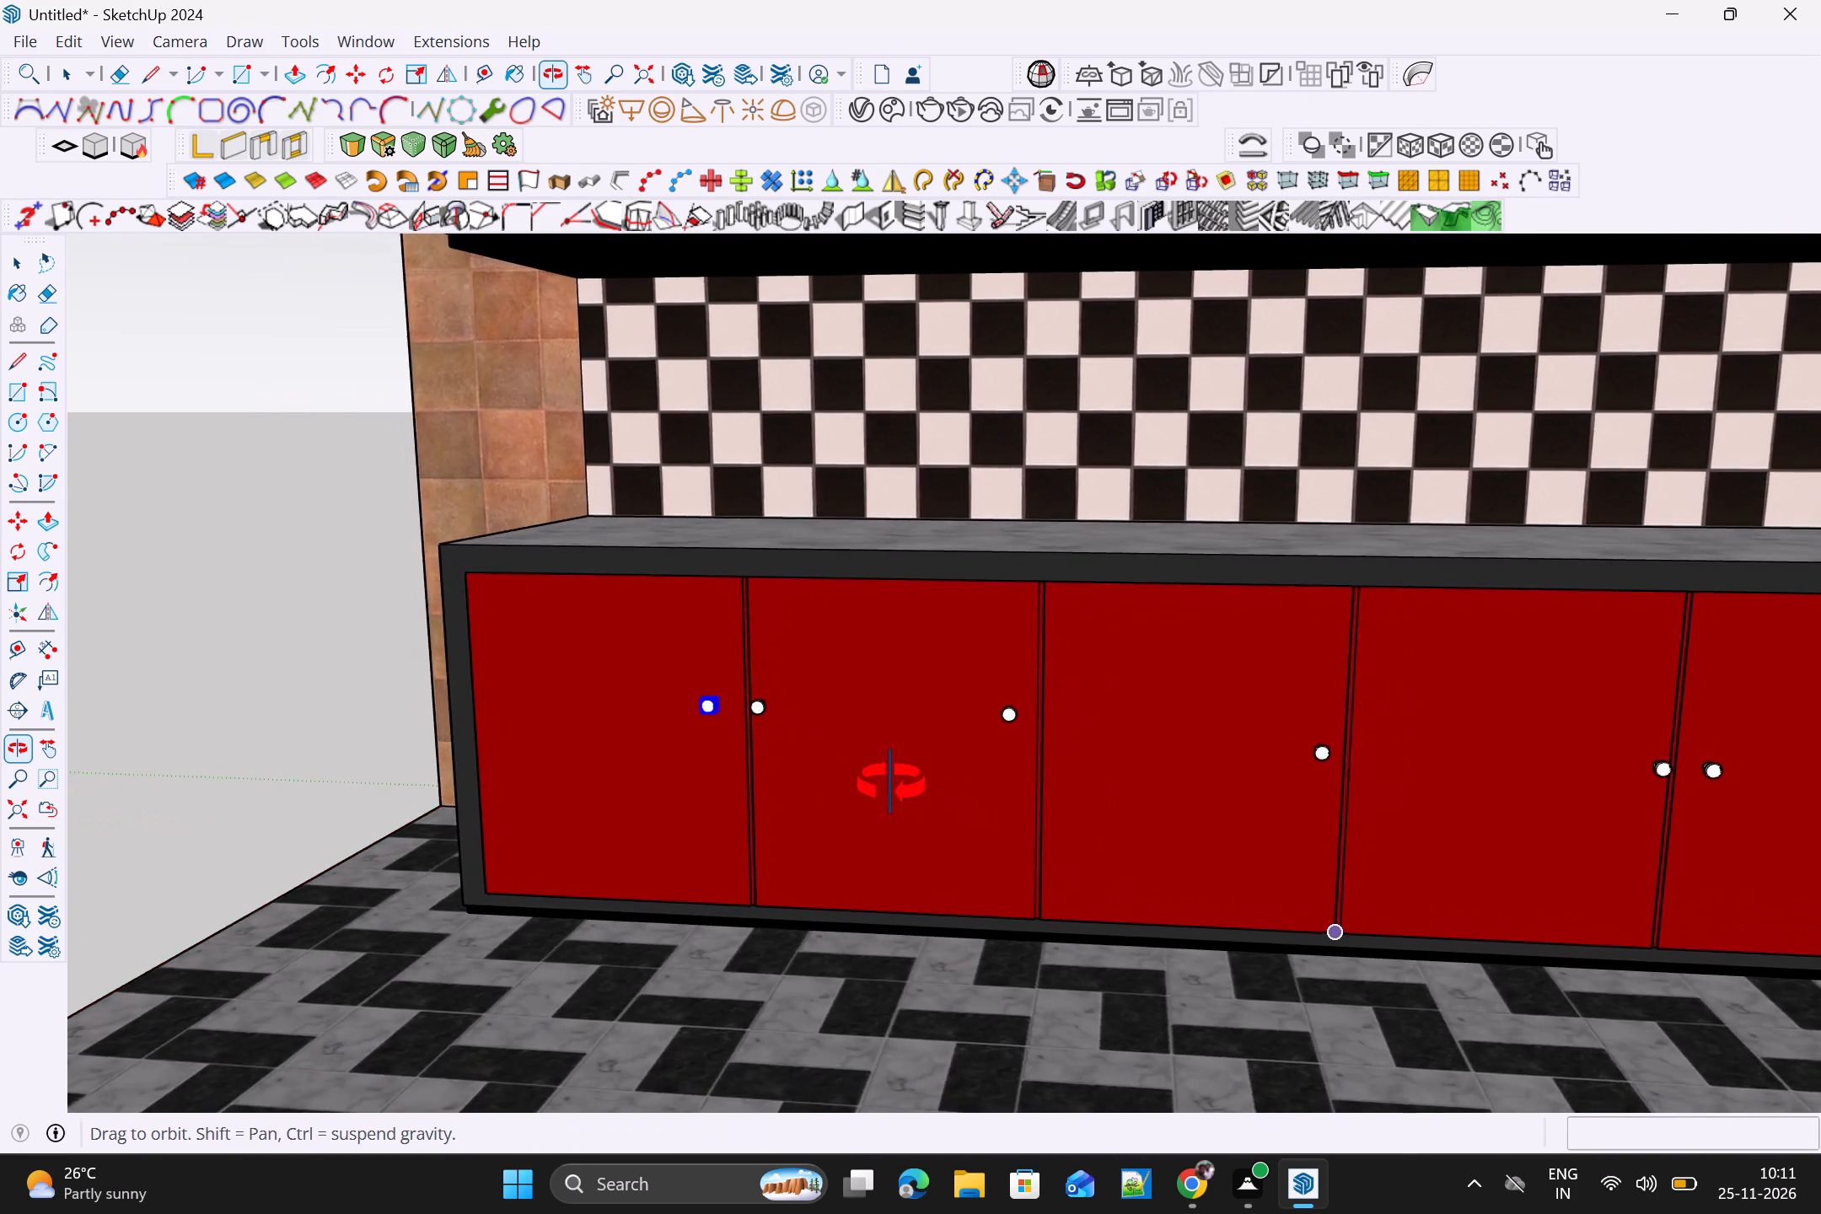
middle_drag(891, 784, 802, 784)
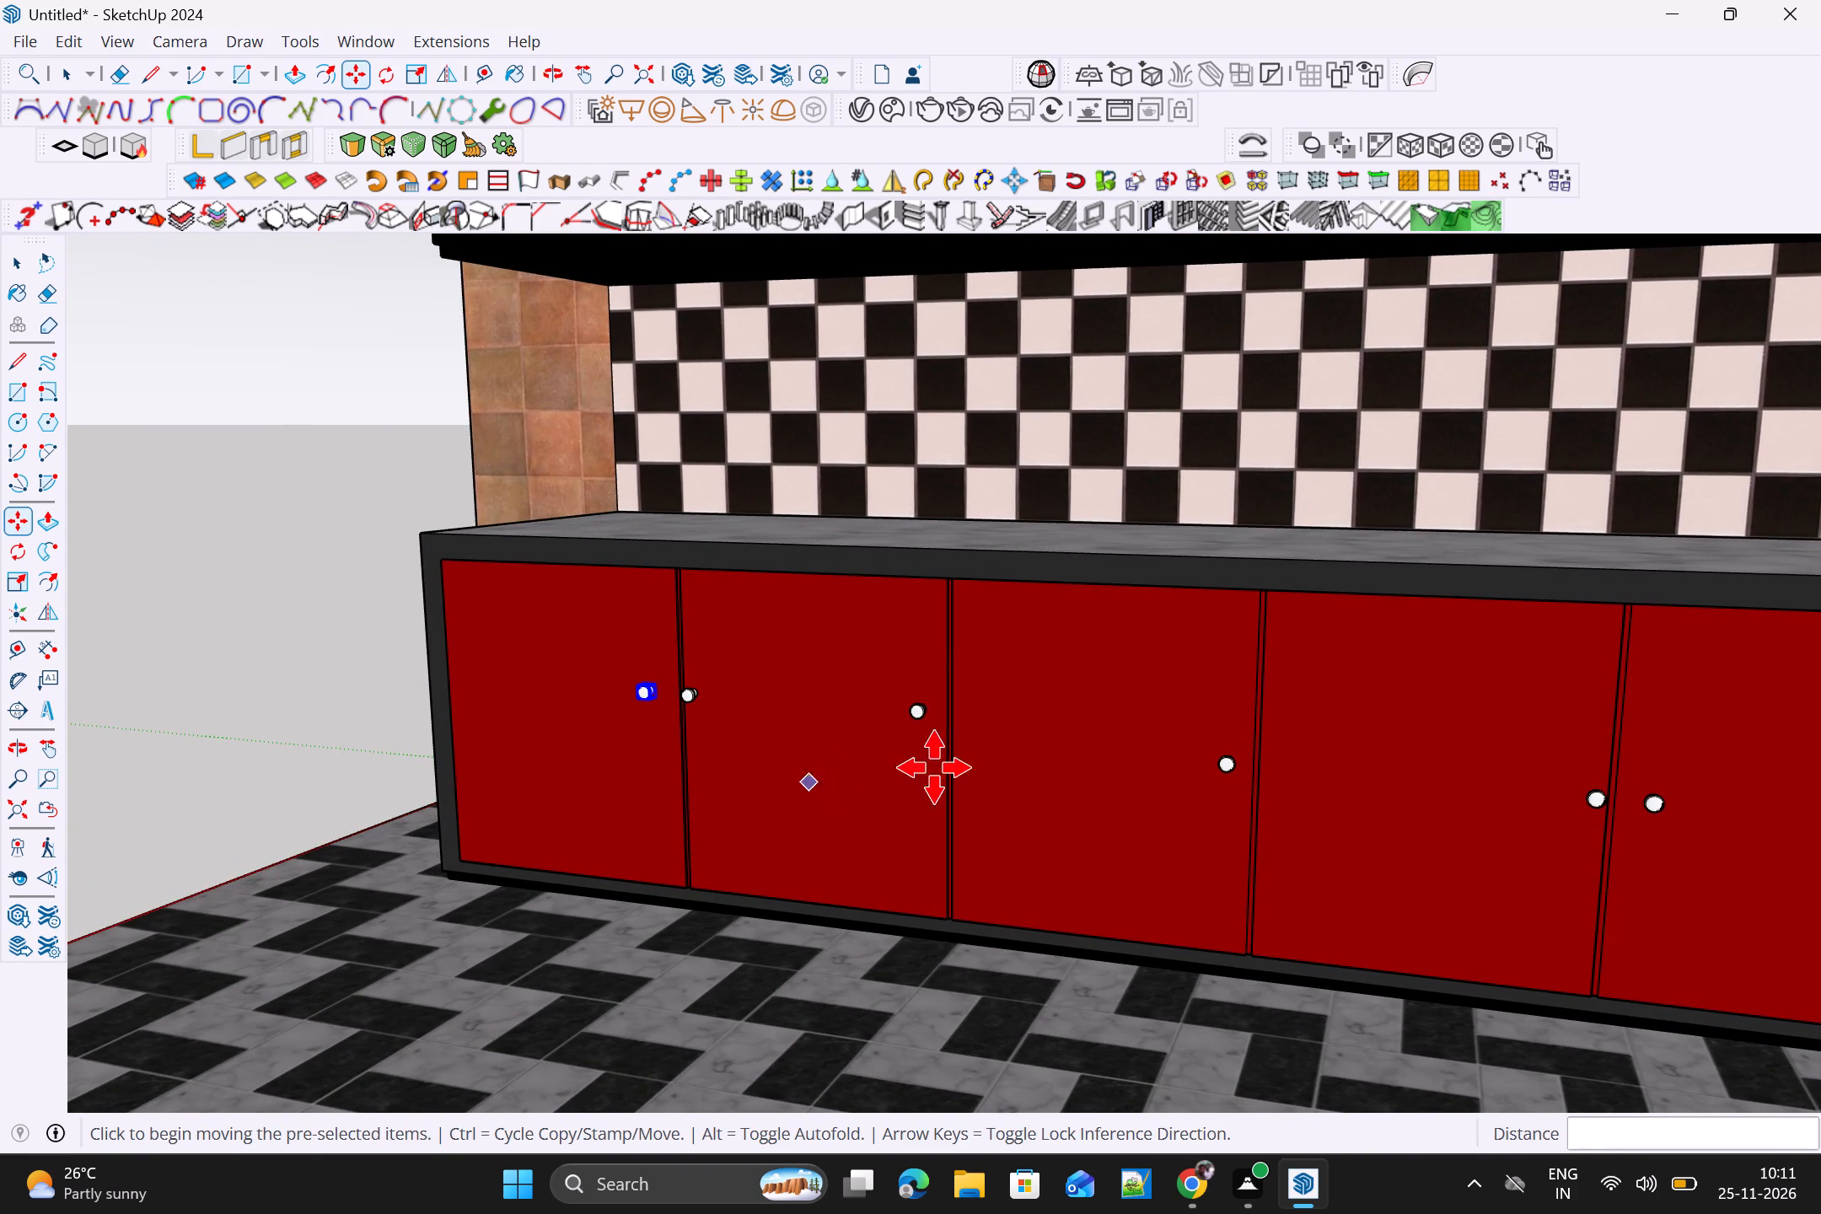
scroll(731, 712, down, 3)
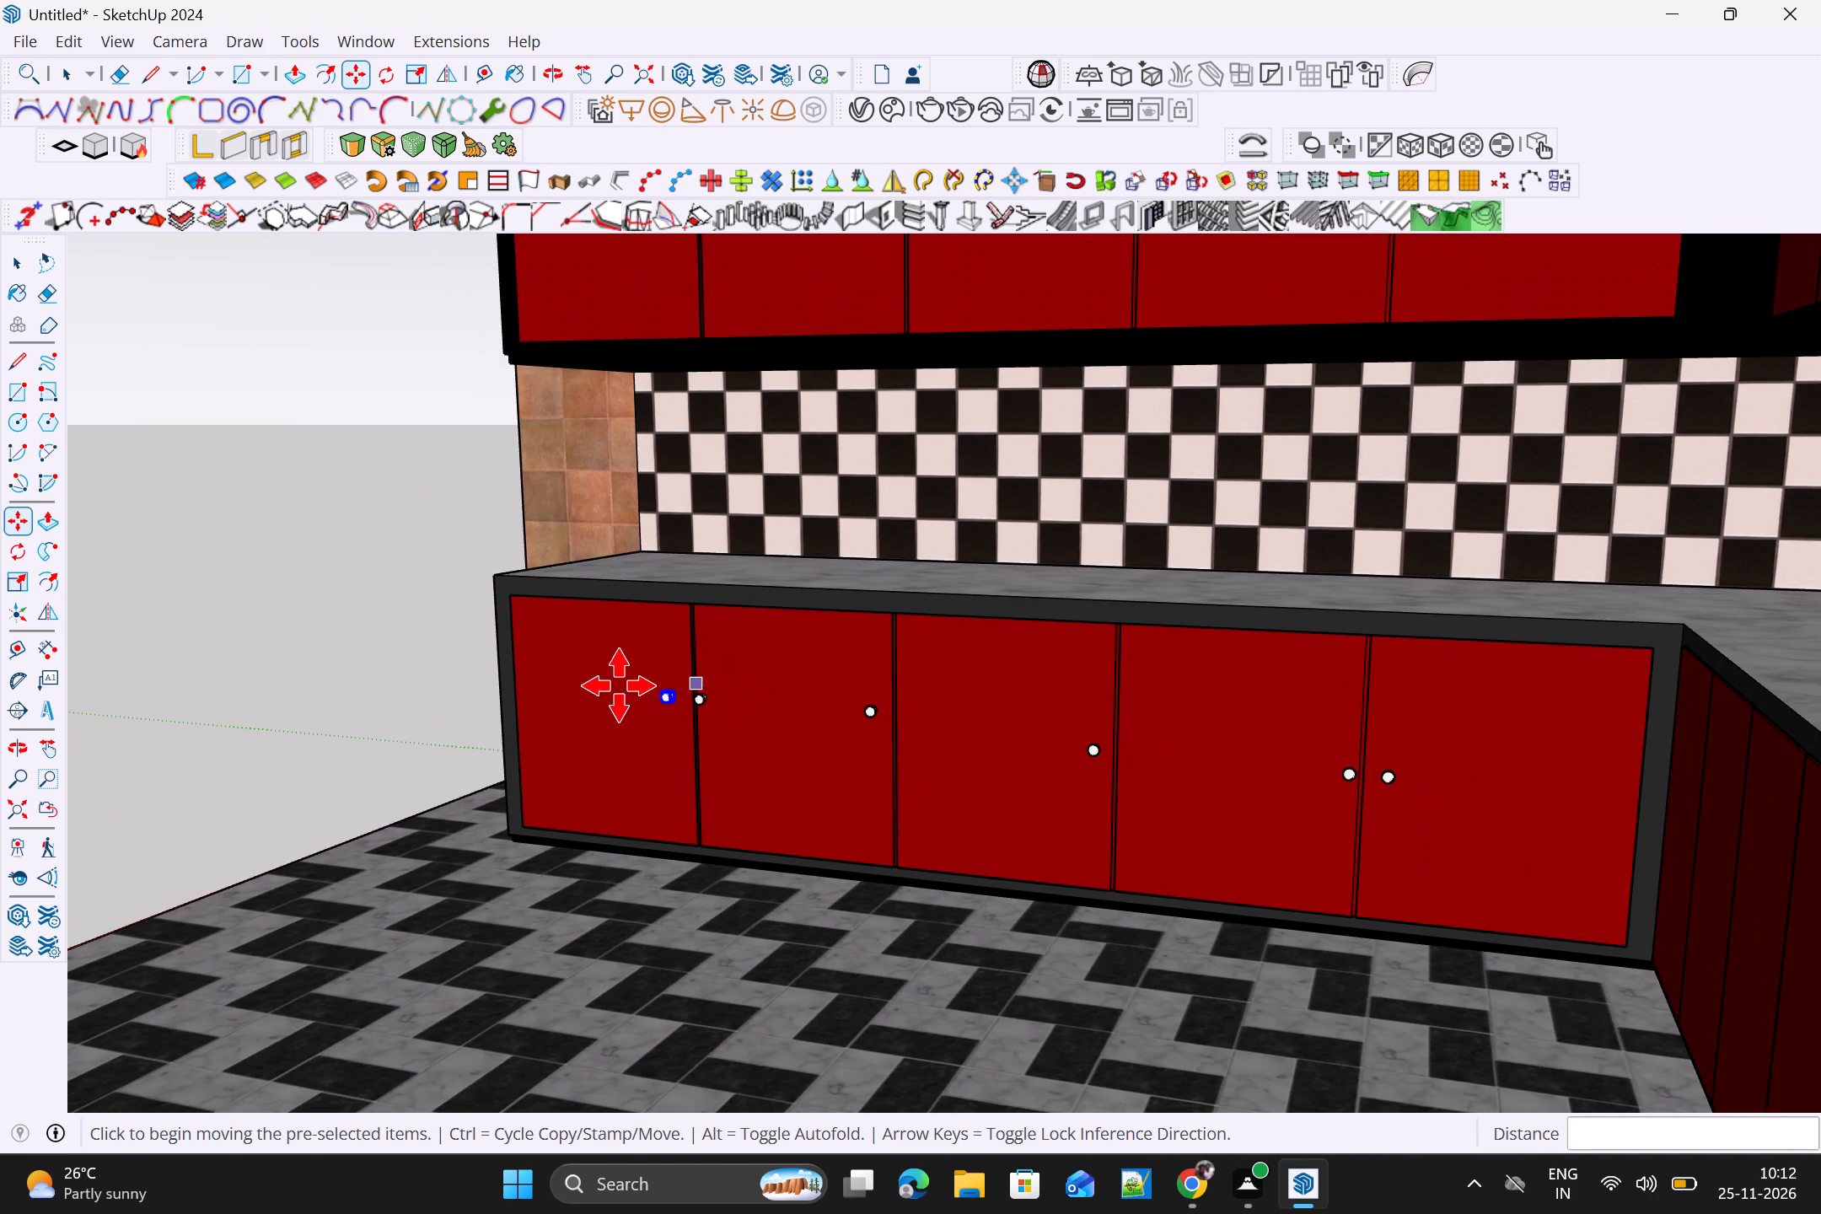
middle_drag(626, 722, 1303, 853)
scroll(744, 811, up, 8)
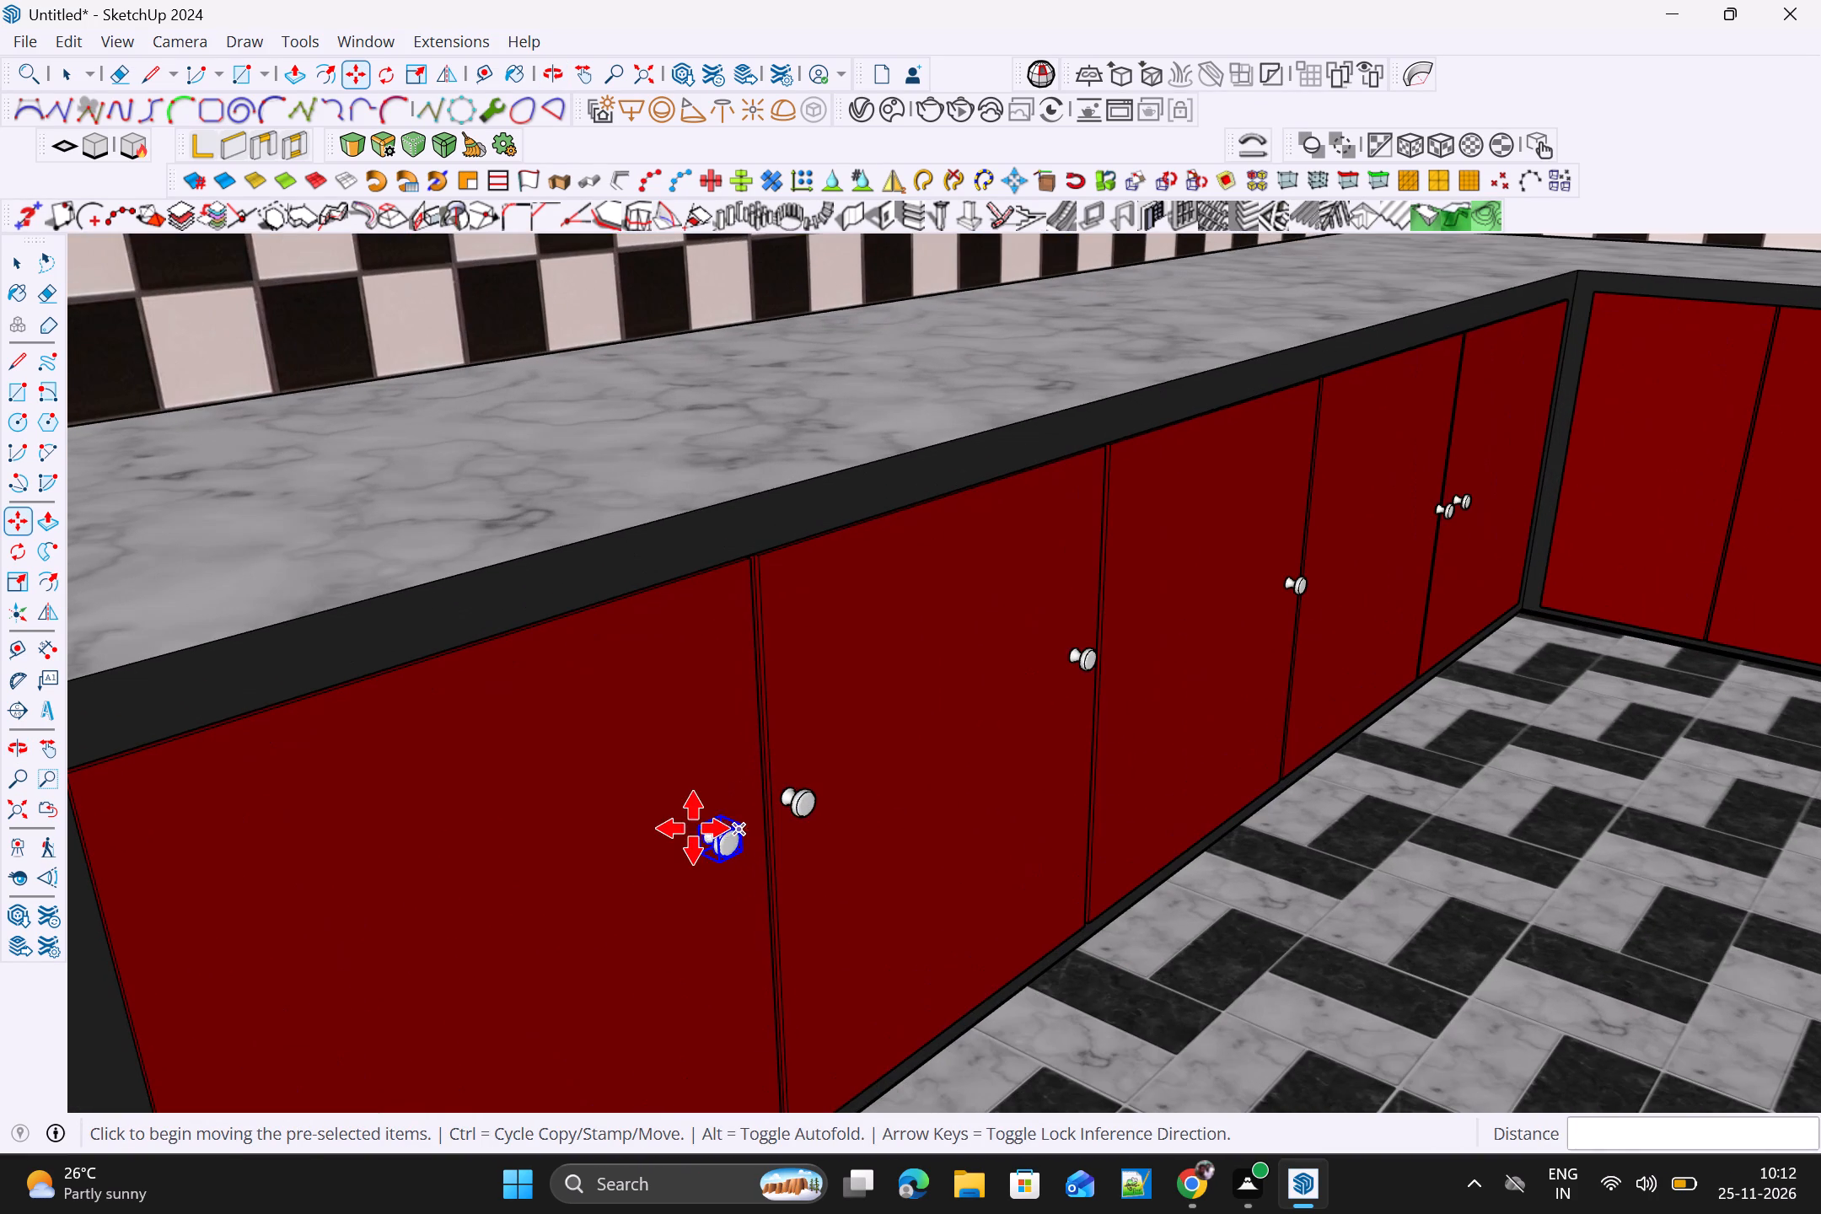
click(718, 817)
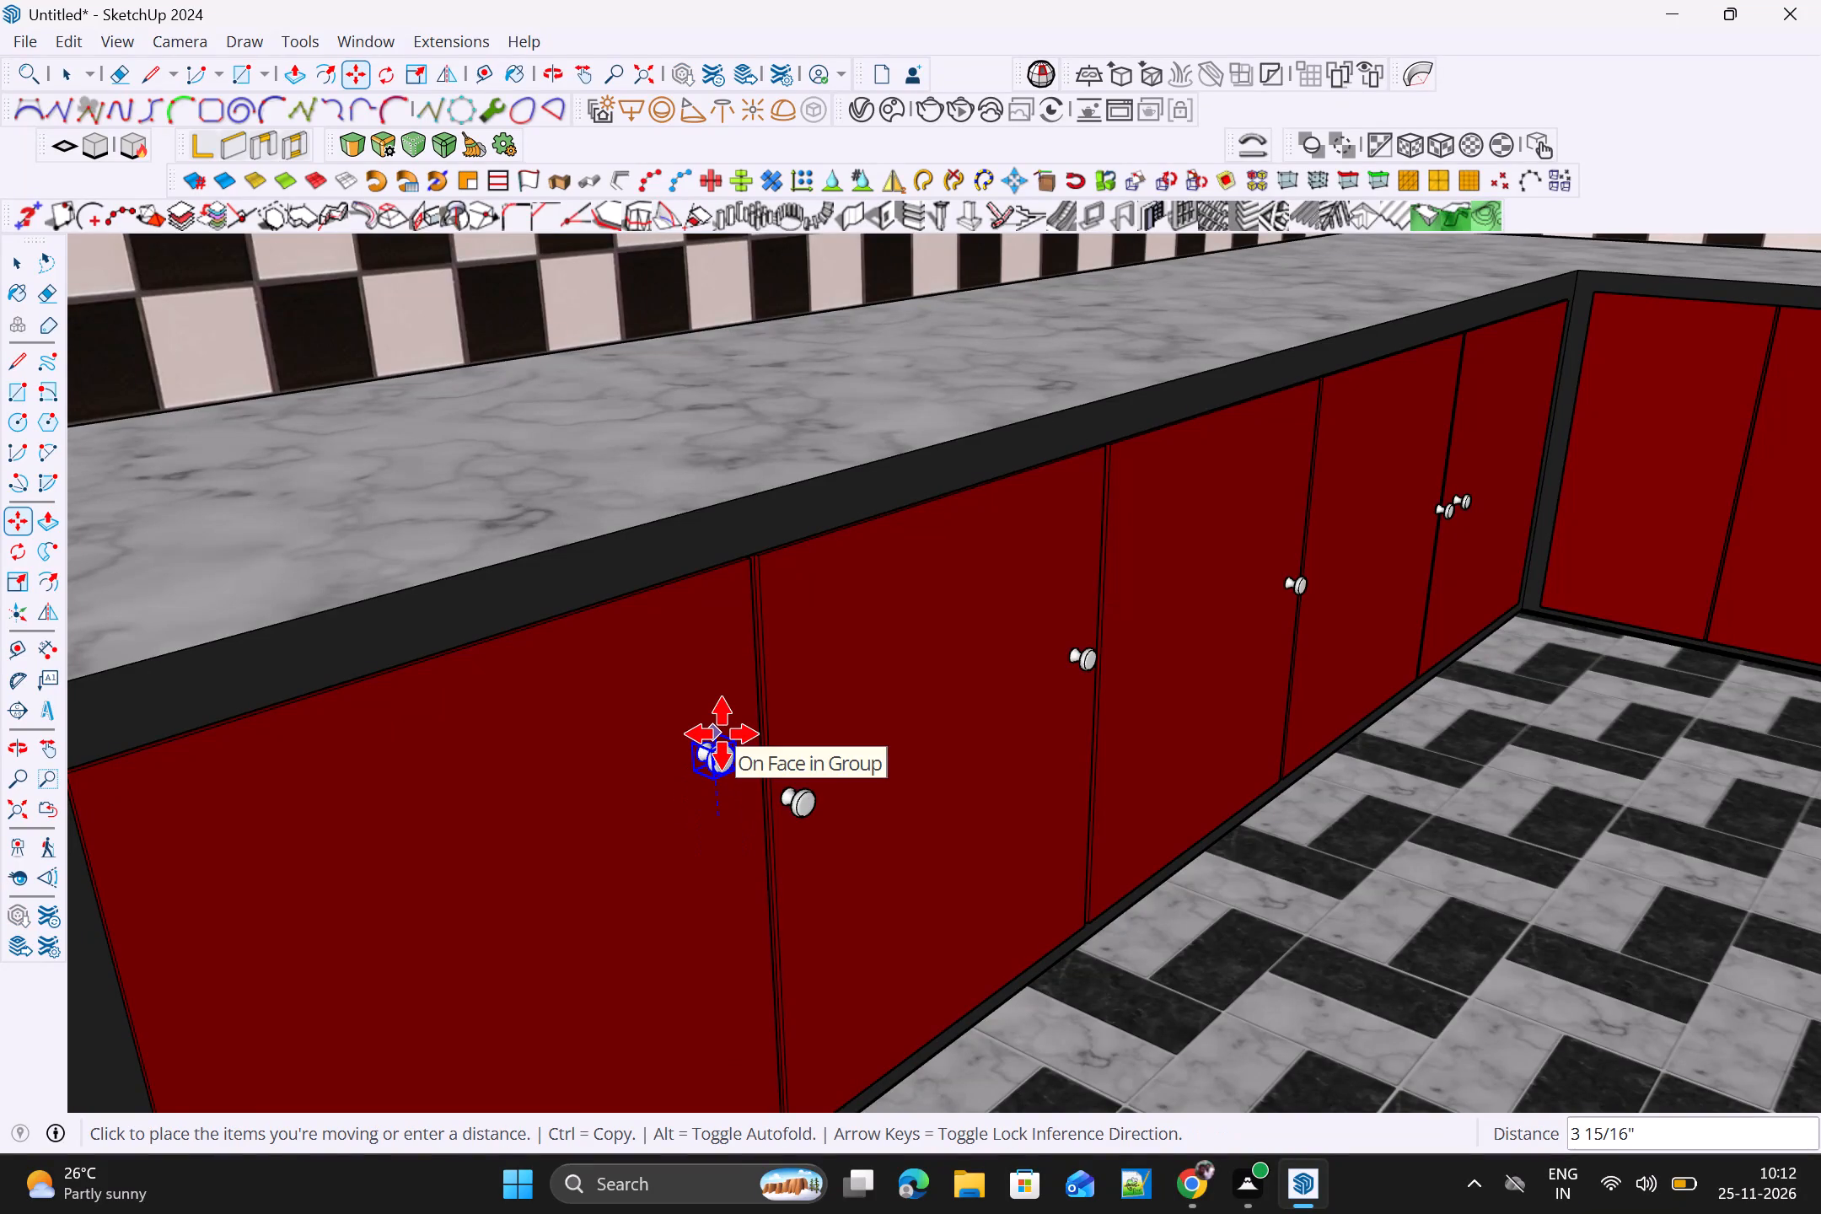
scroll(722, 733, down, 16)
scroll(711, 532, up, 2)
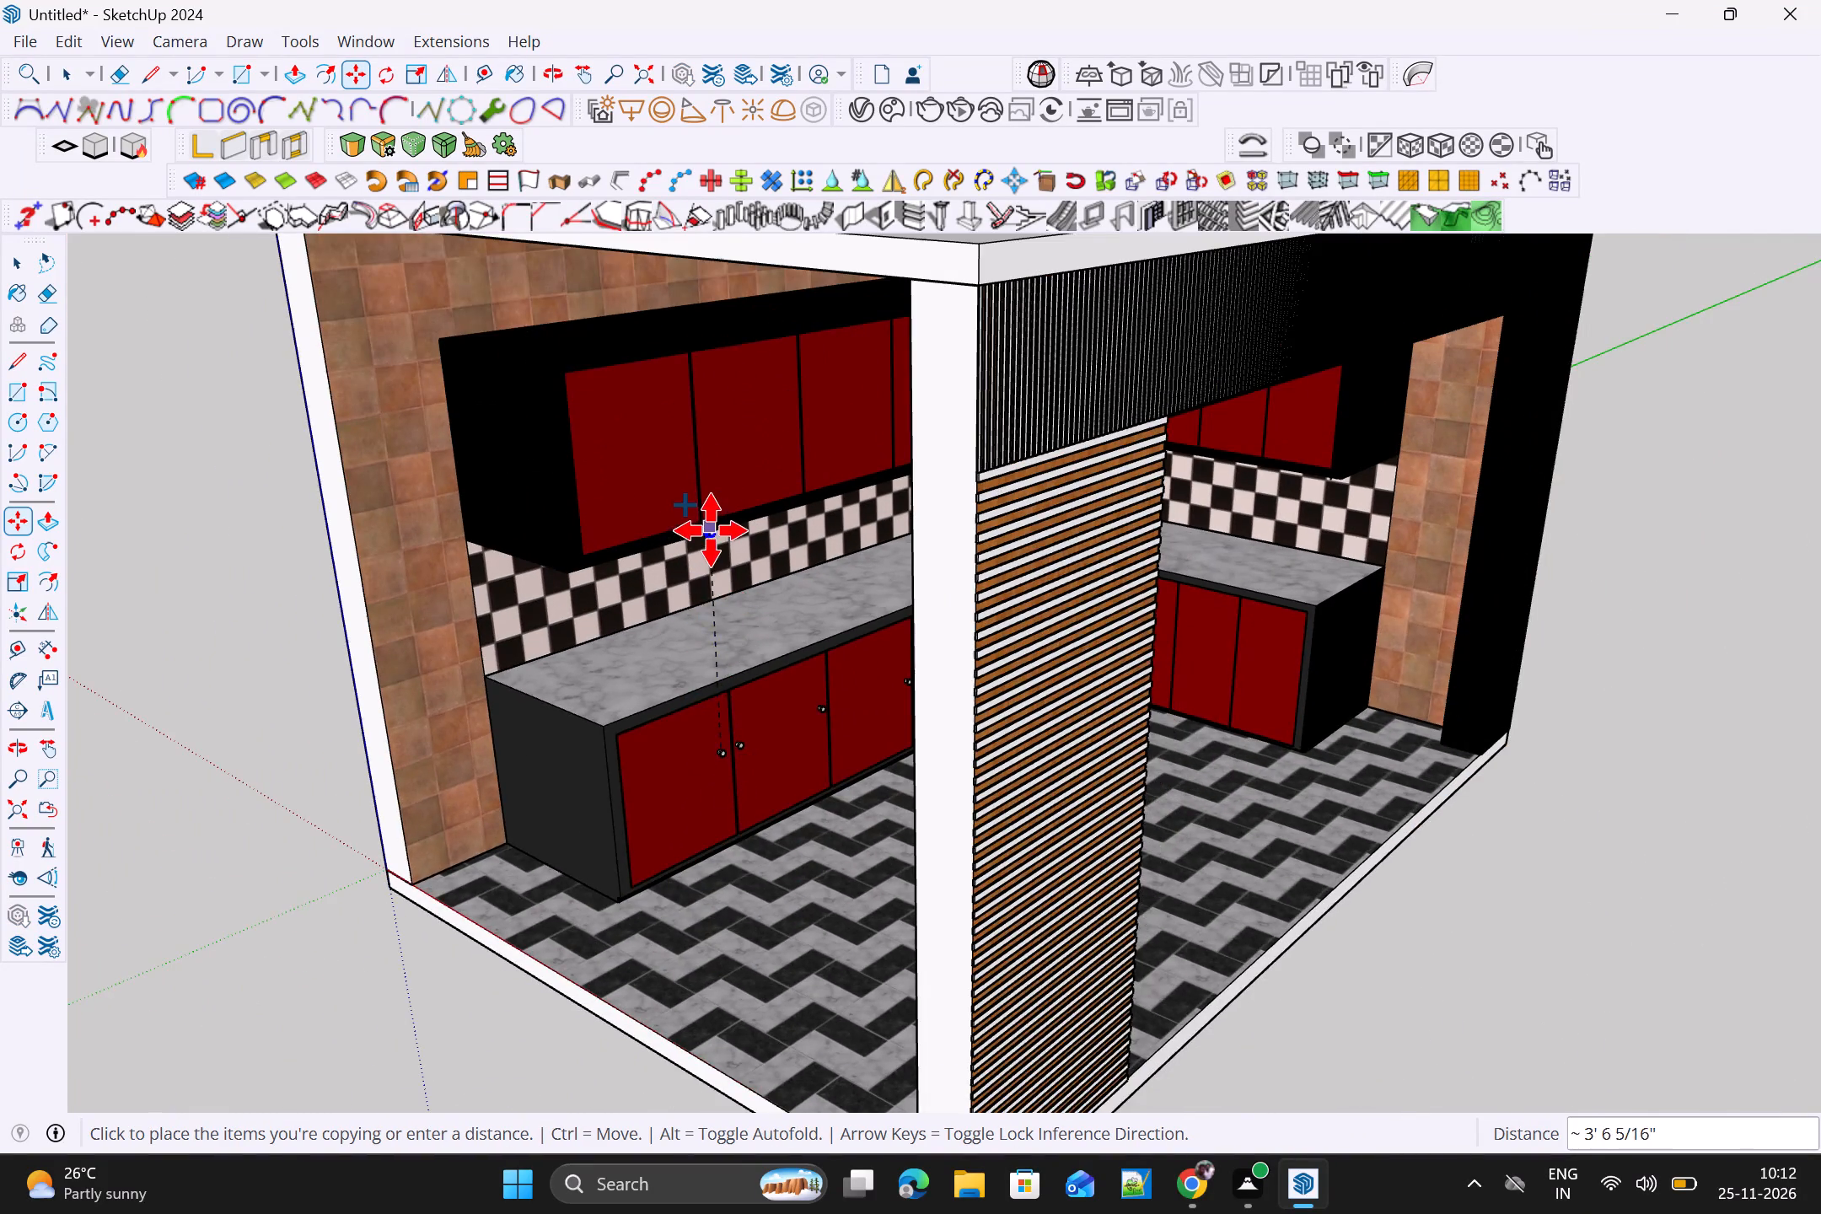
scroll(711, 530, up, 6)
scroll(694, 454, up, 4)
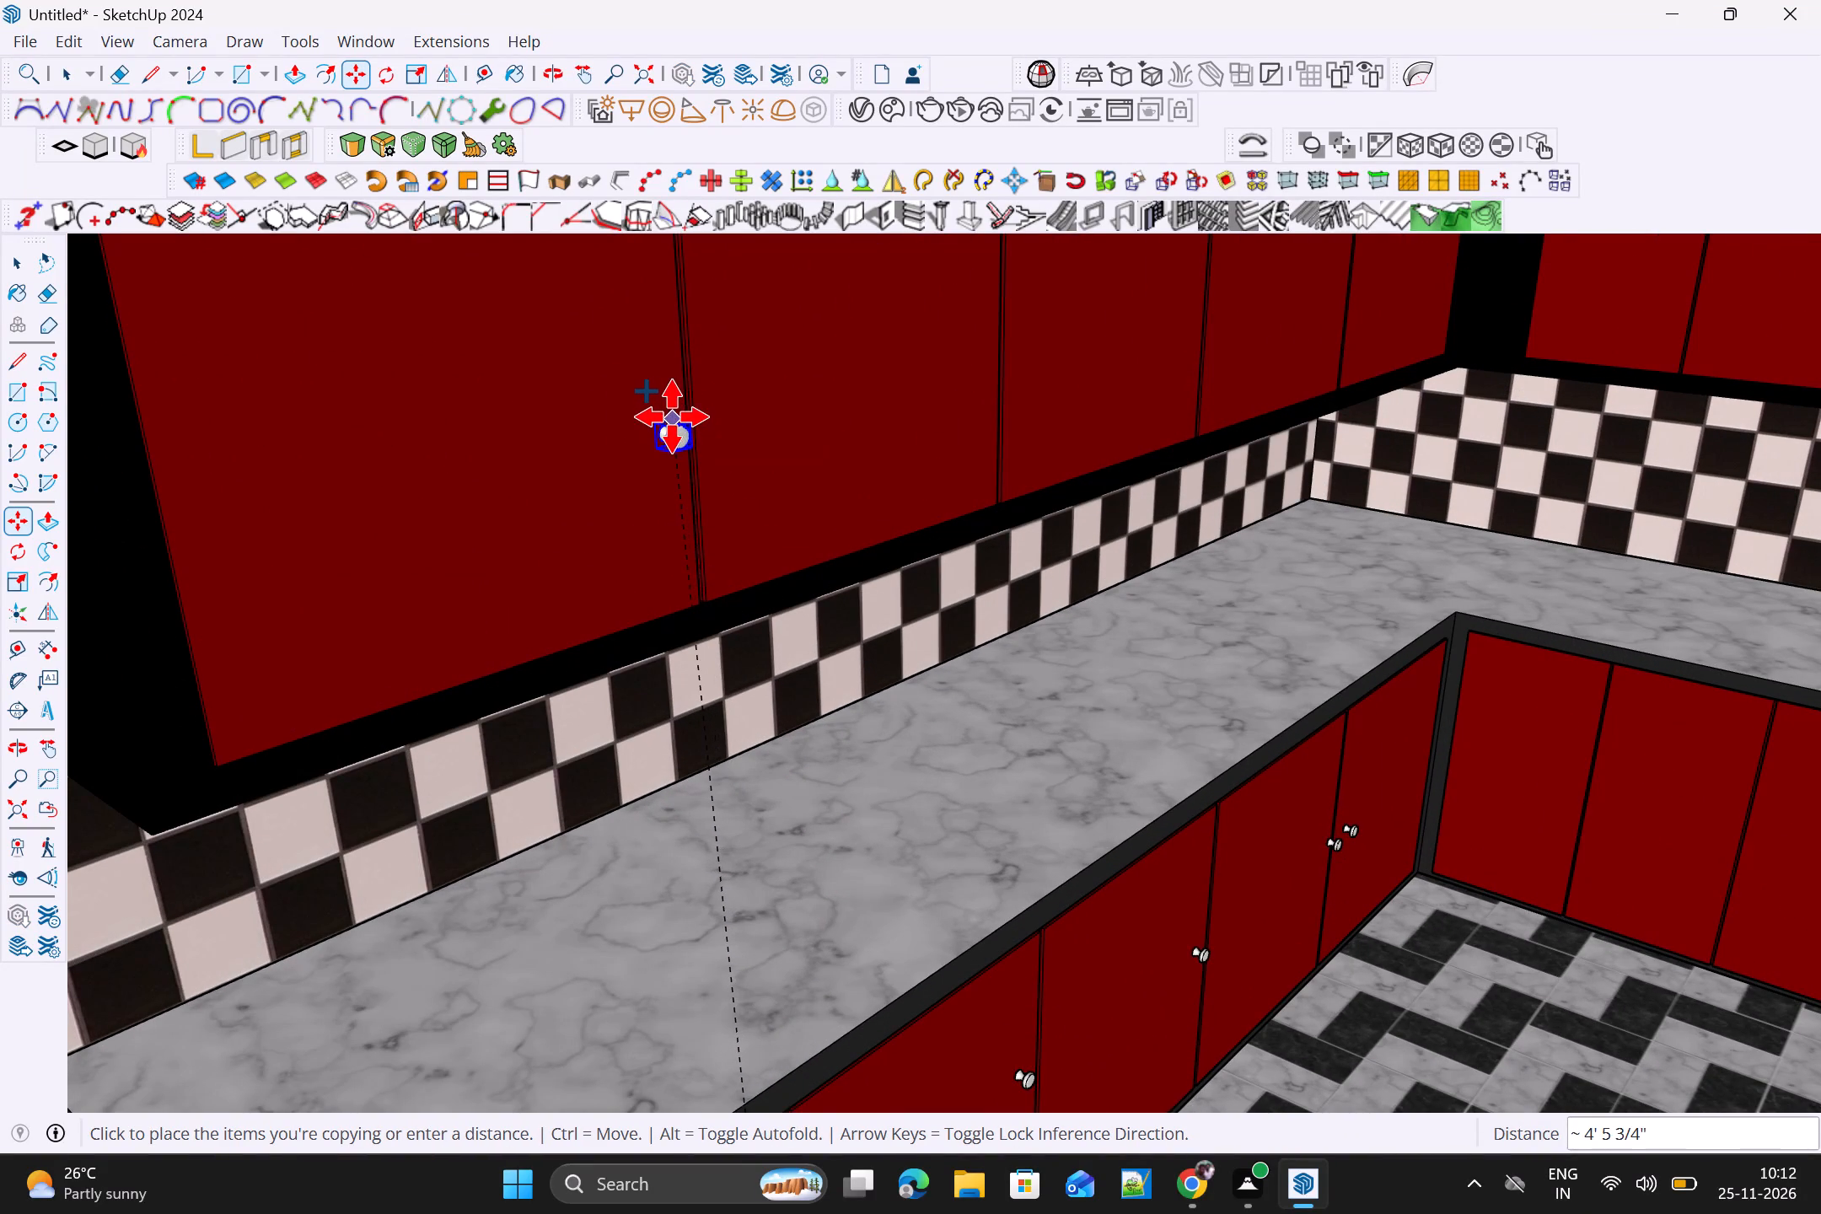
scroll(672, 416, up, 1)
middle_drag(672, 418, 617, 460)
scroll(565, 401, down, 4)
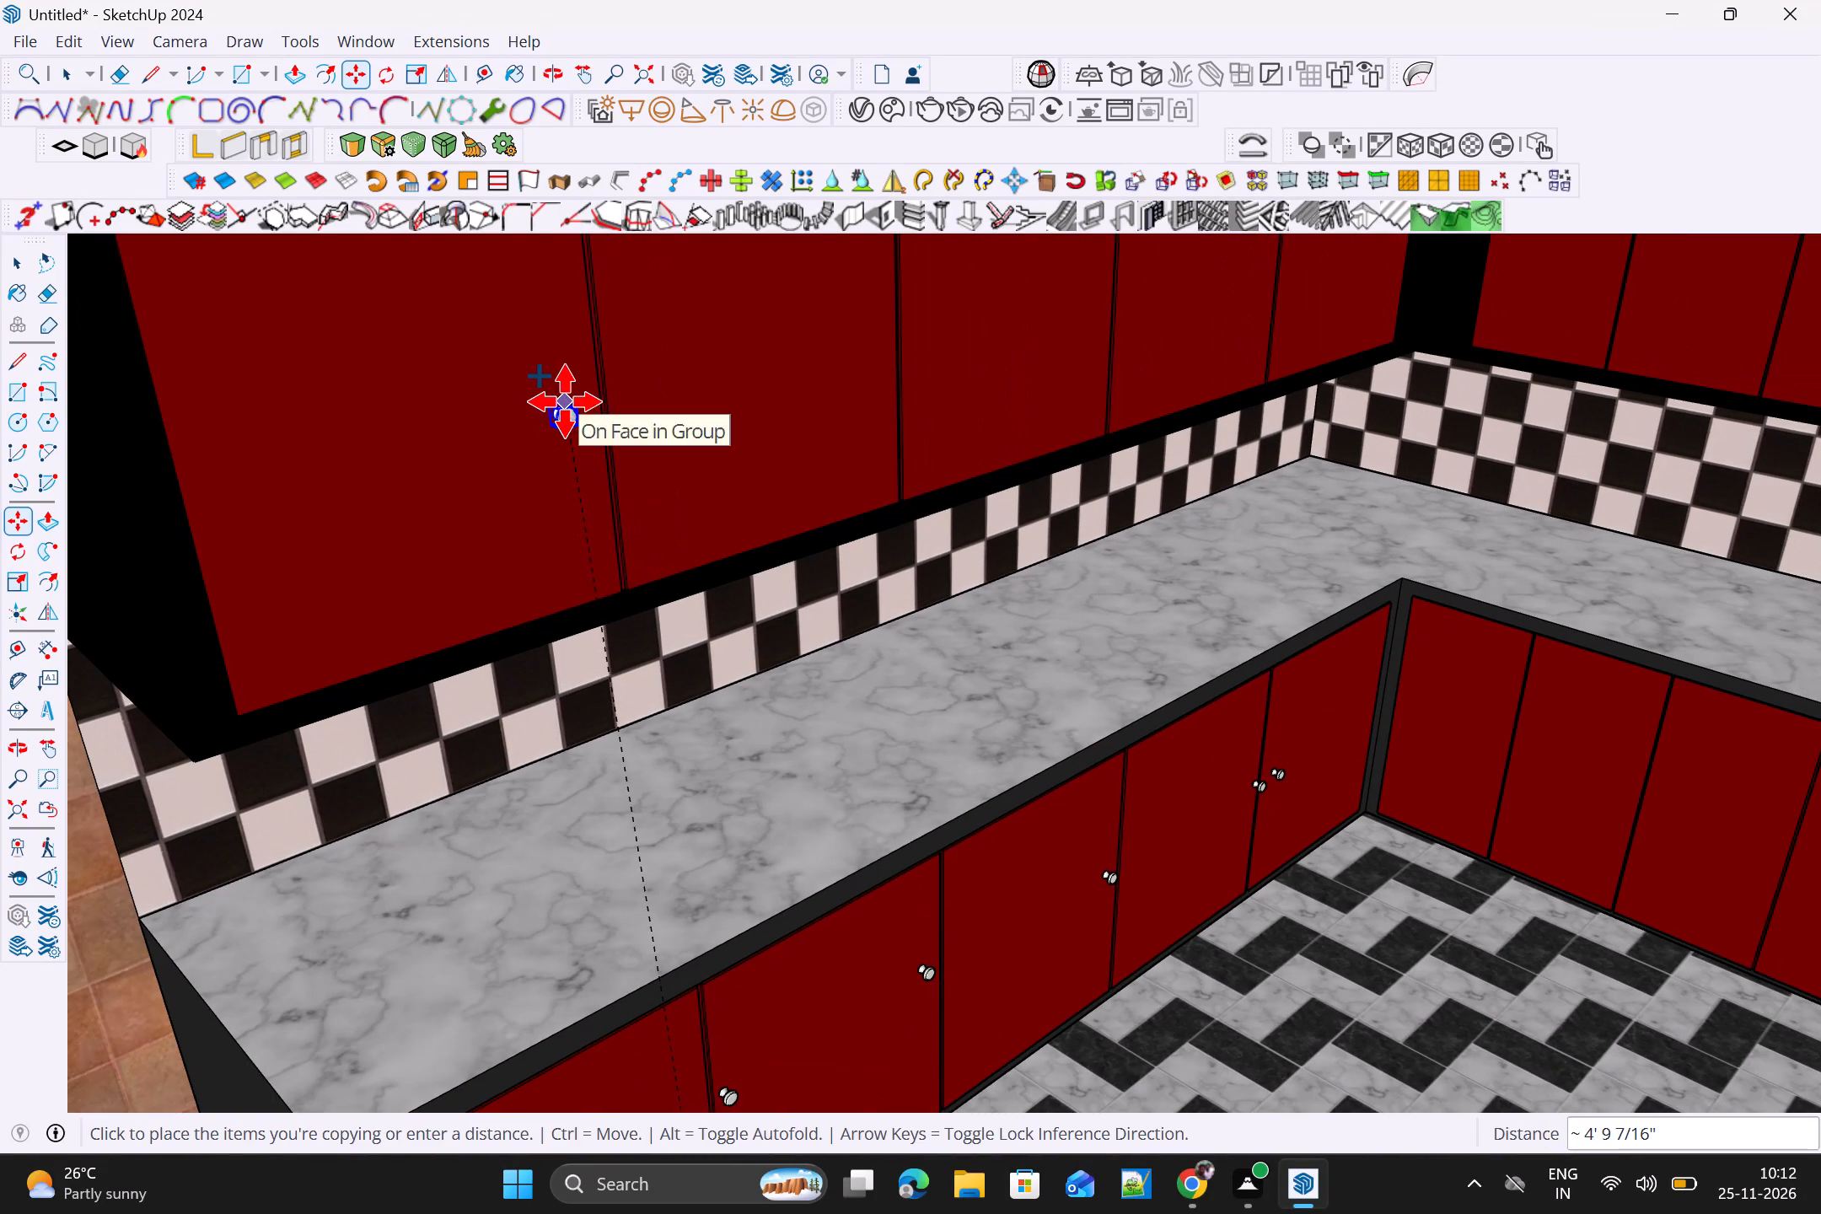
scroll(564, 415, down, 4)
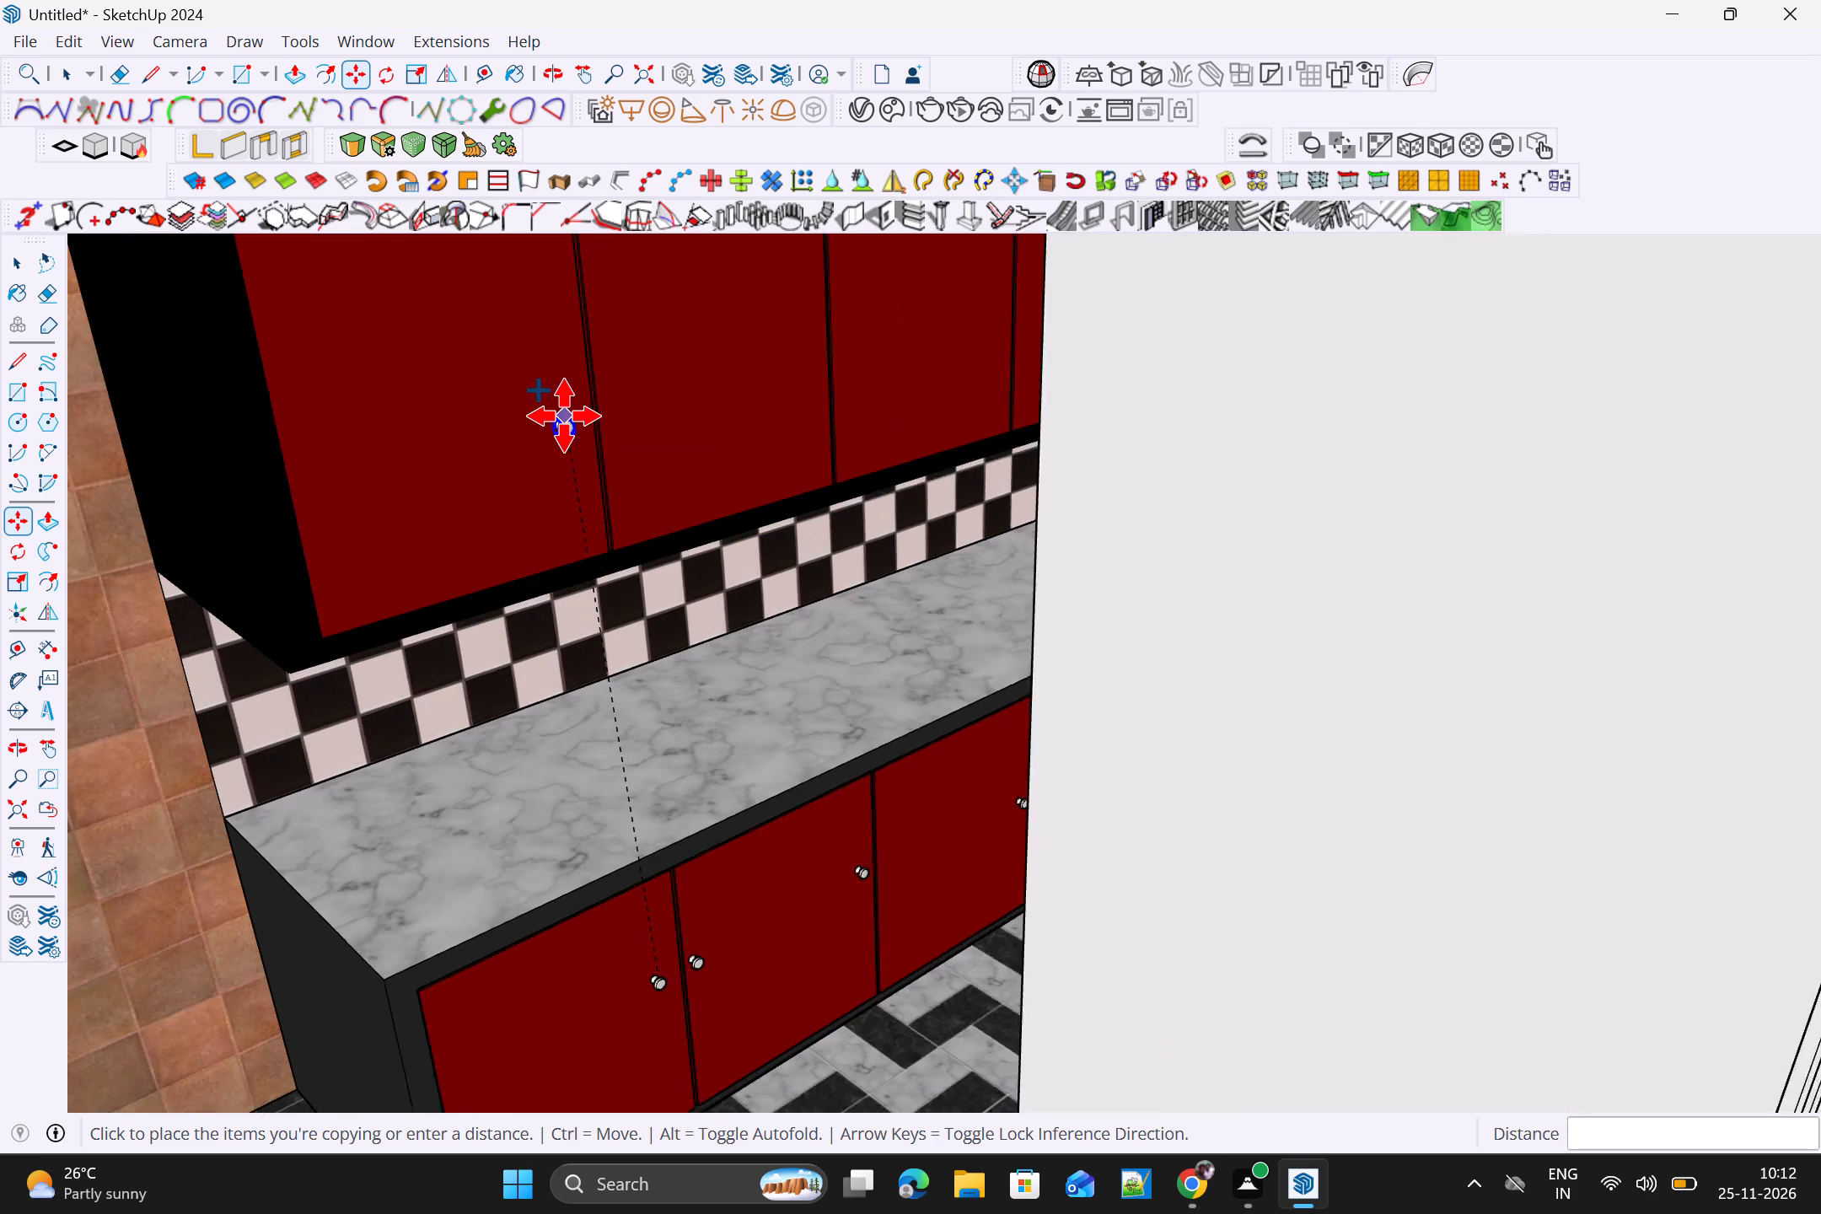
click(564, 391)
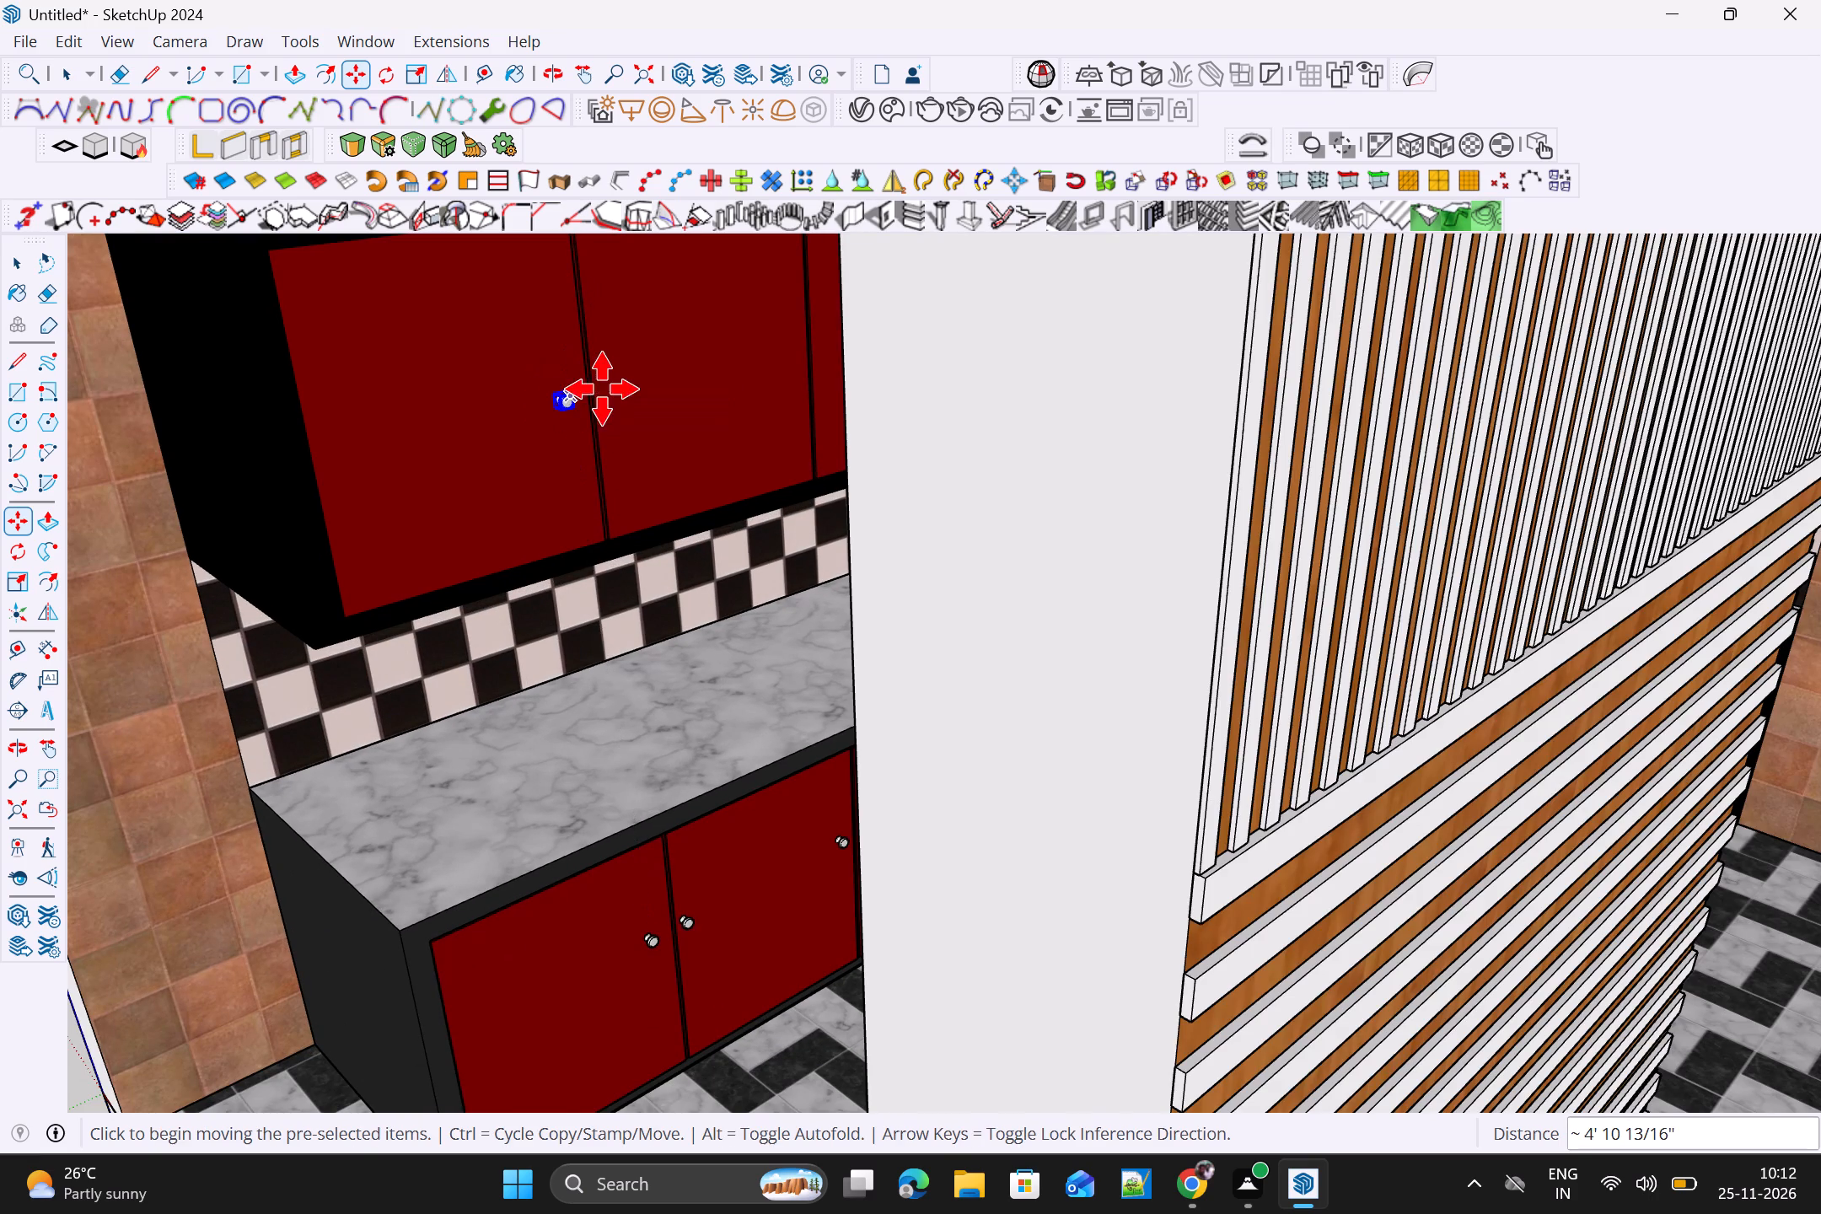
Copy the end upper door's knob about 7 5/8" across the seam onto the second upper door, and that copy about 1' 11 3/4" onto the third.
scroll(612, 380, up, 4)
drag(539, 390, 562, 394)
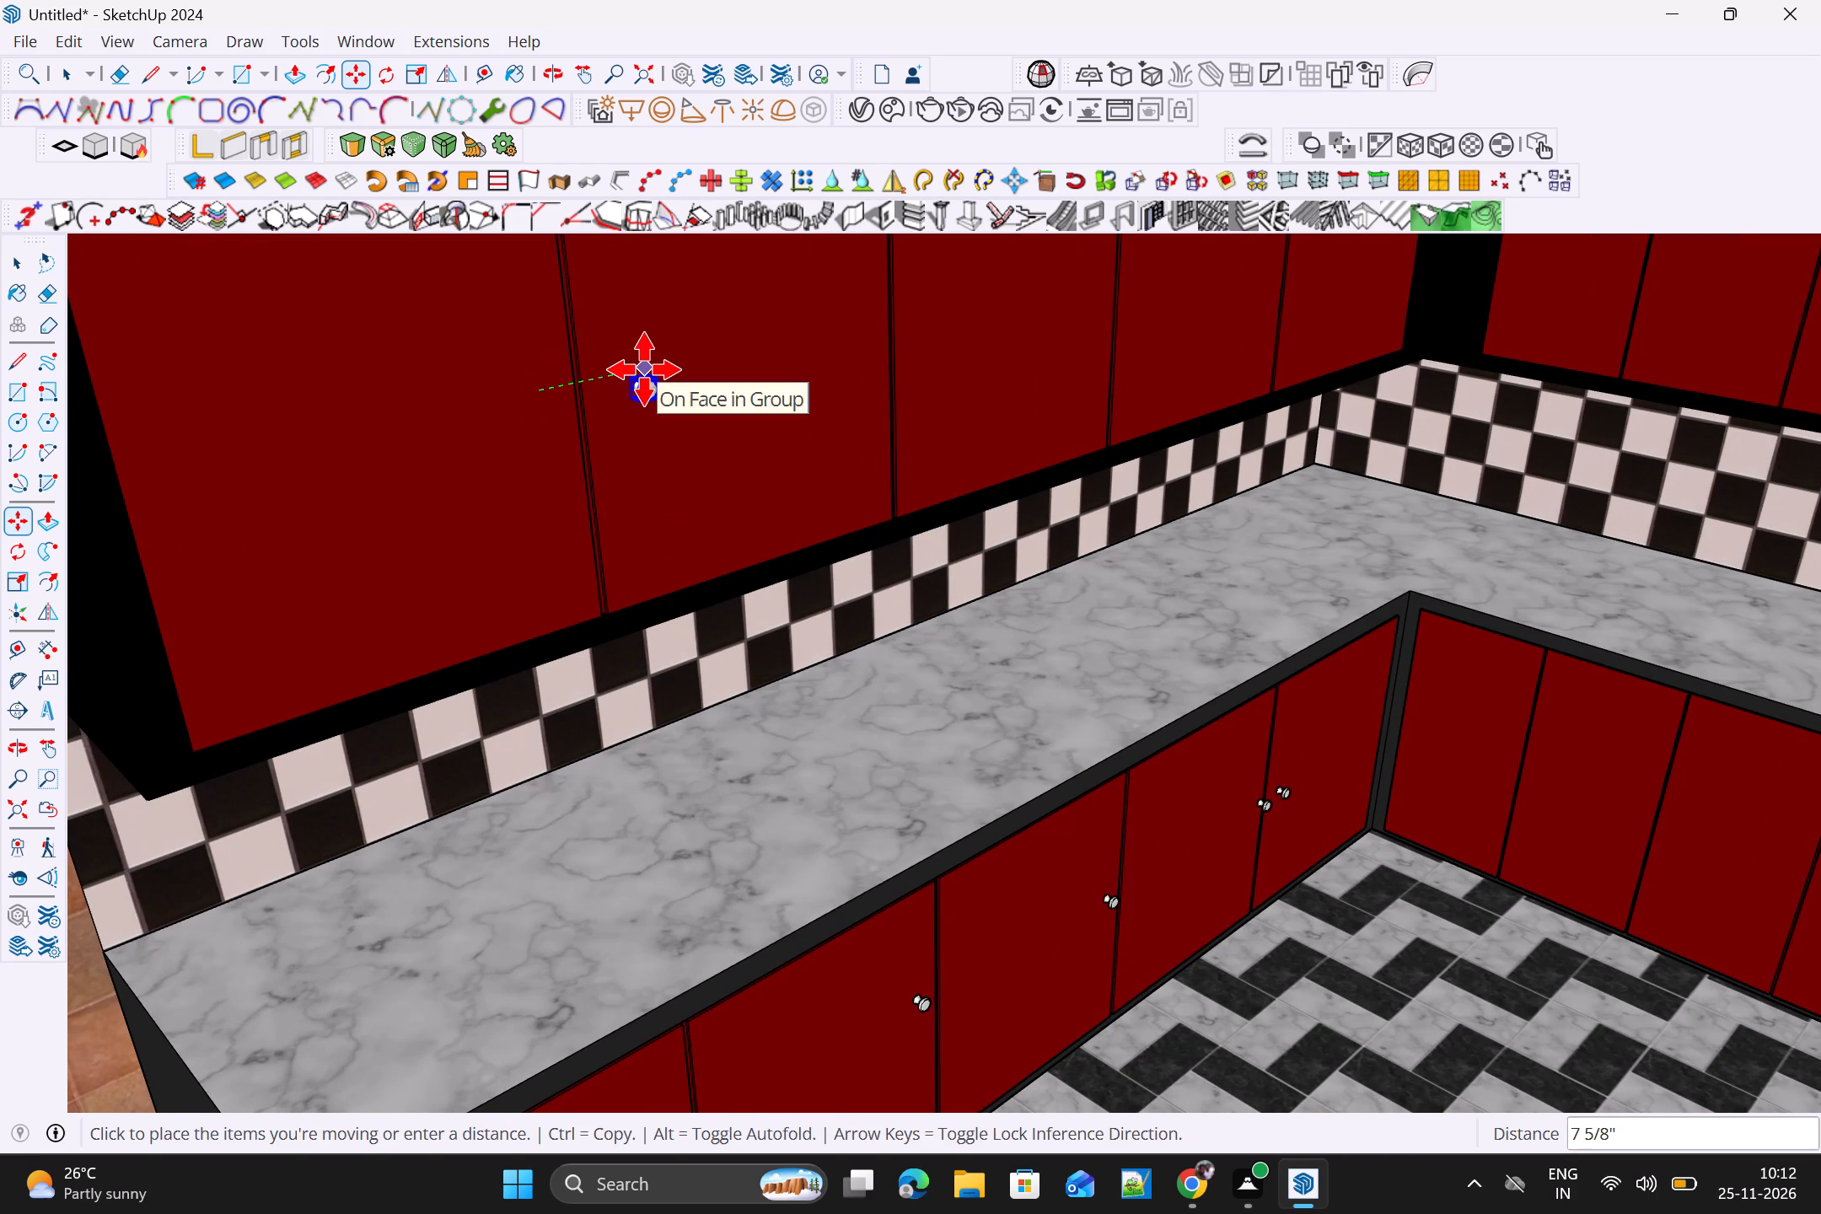
double_click(649, 369)
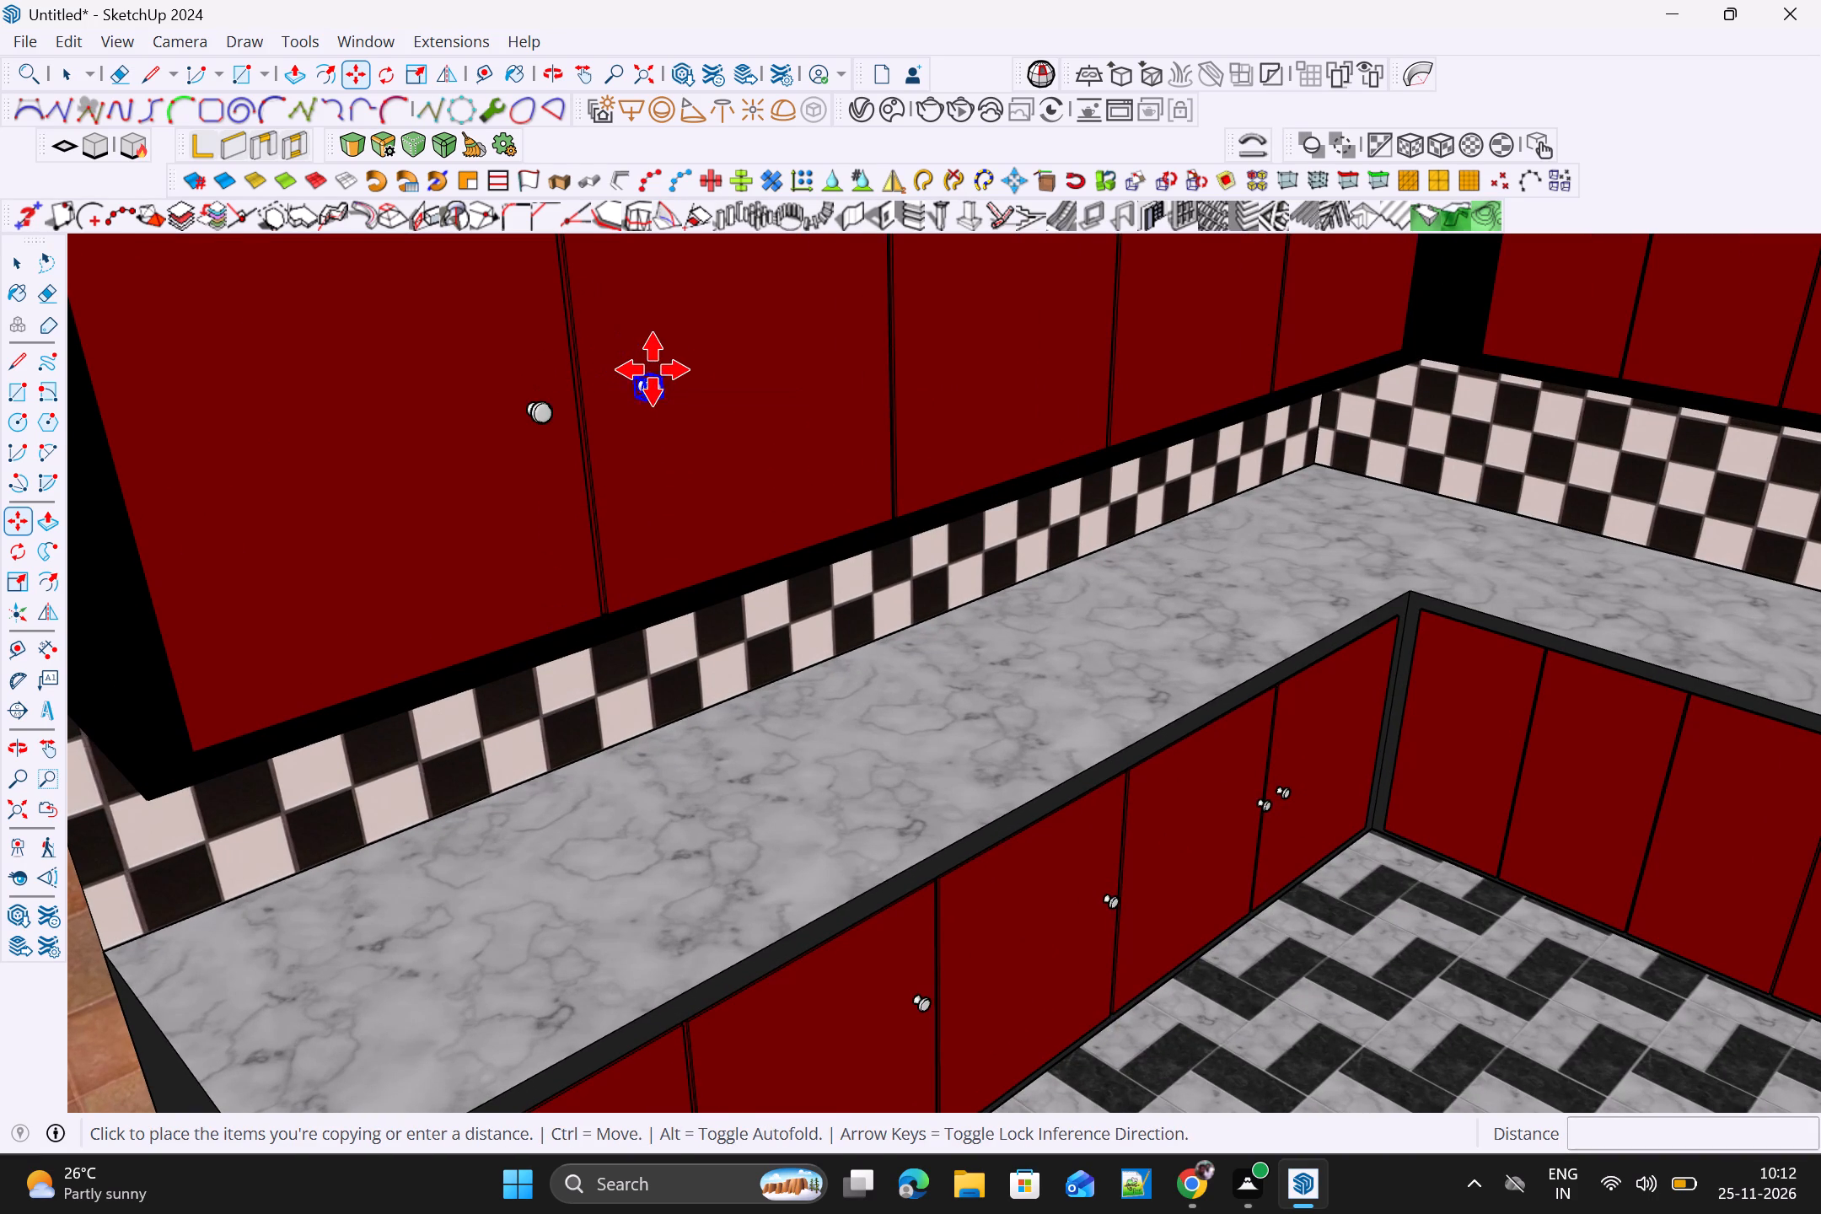
click(918, 299)
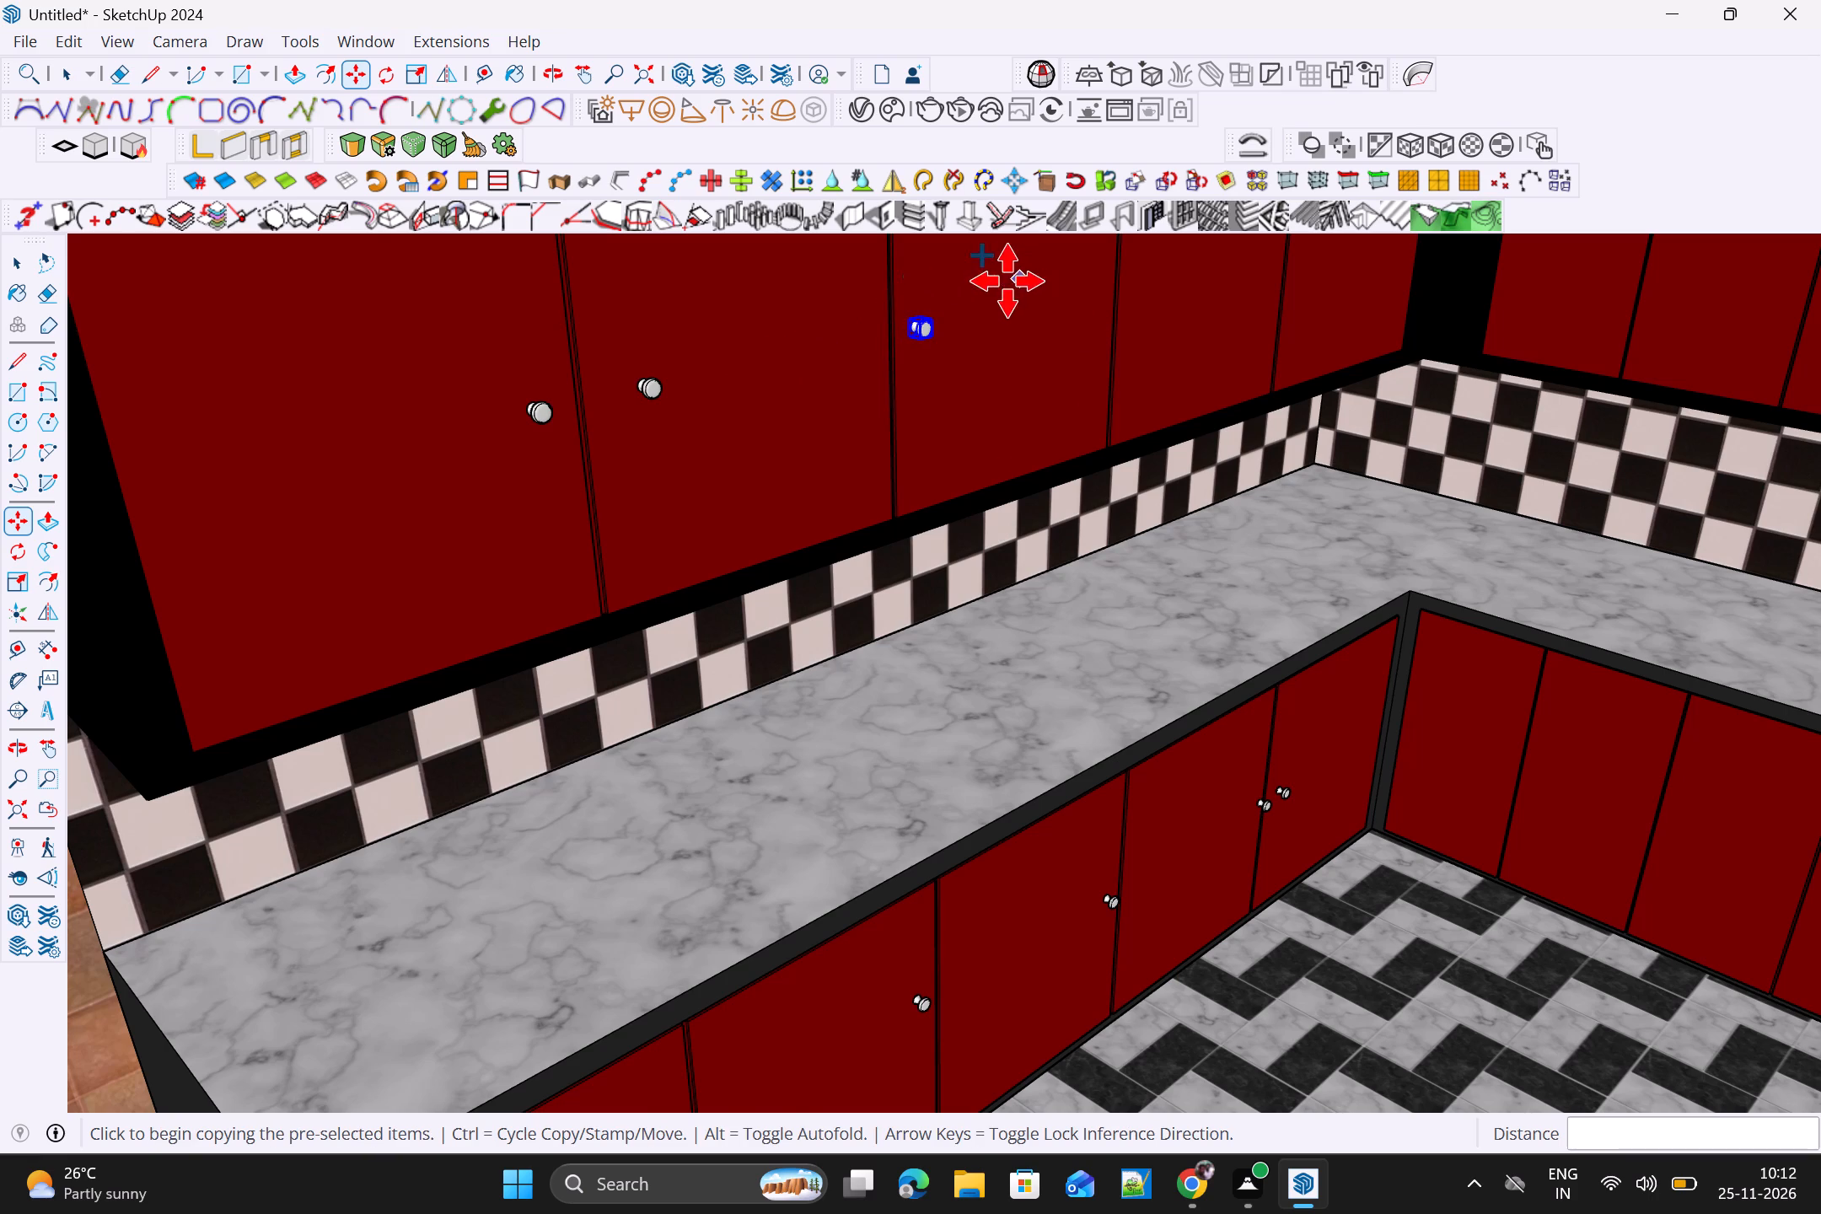
Copy the third upper door's knob about 2' 2 9/16" along the run onto the fourth upper door, near the seam with the third.
drag(928, 308, 938, 308)
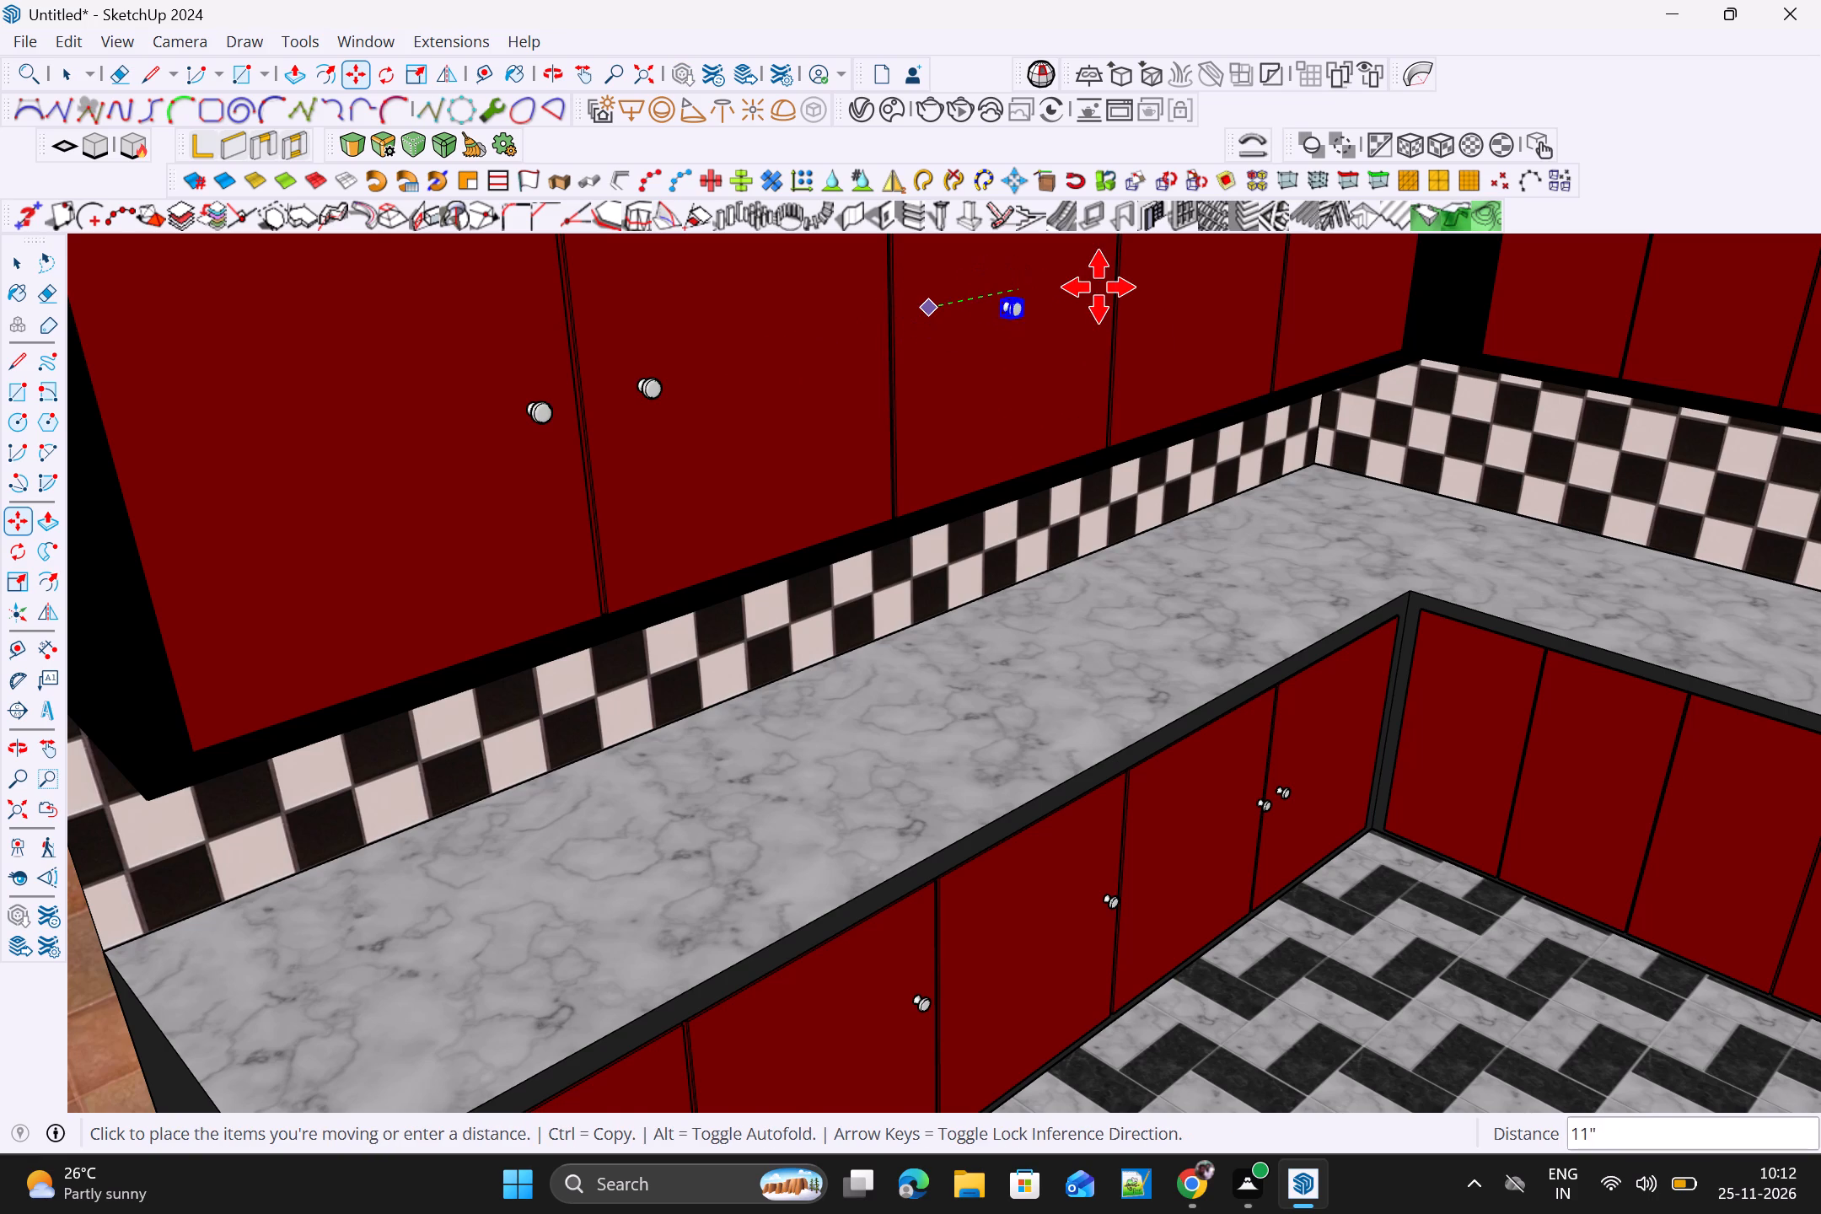
scroll(1090, 291, down, 3)
shift+middle_drag(1090, 305, 902, 405)
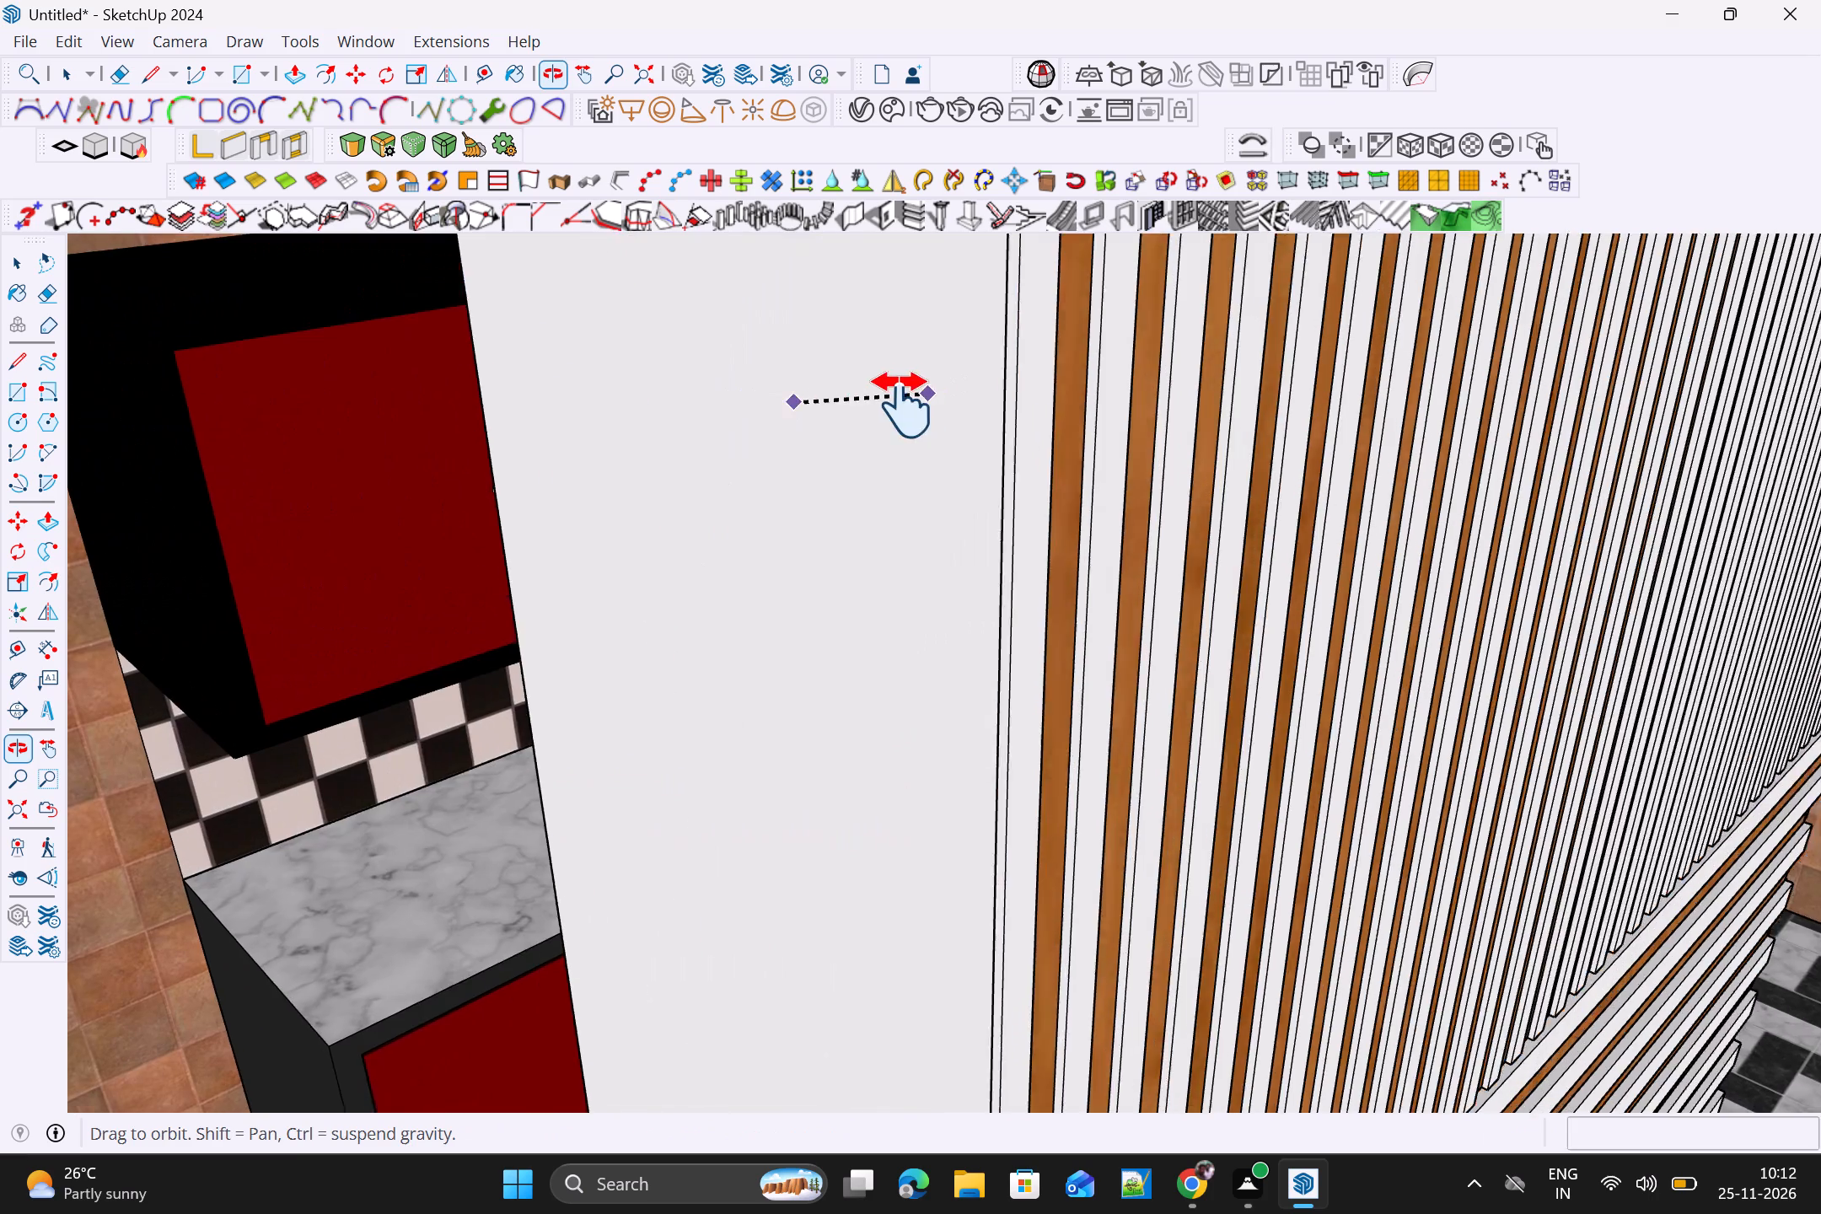
shift+middle_drag(902, 405, 900, 405)
middle_drag(841, 402, 1127, 412)
scroll(856, 438, down, 8)
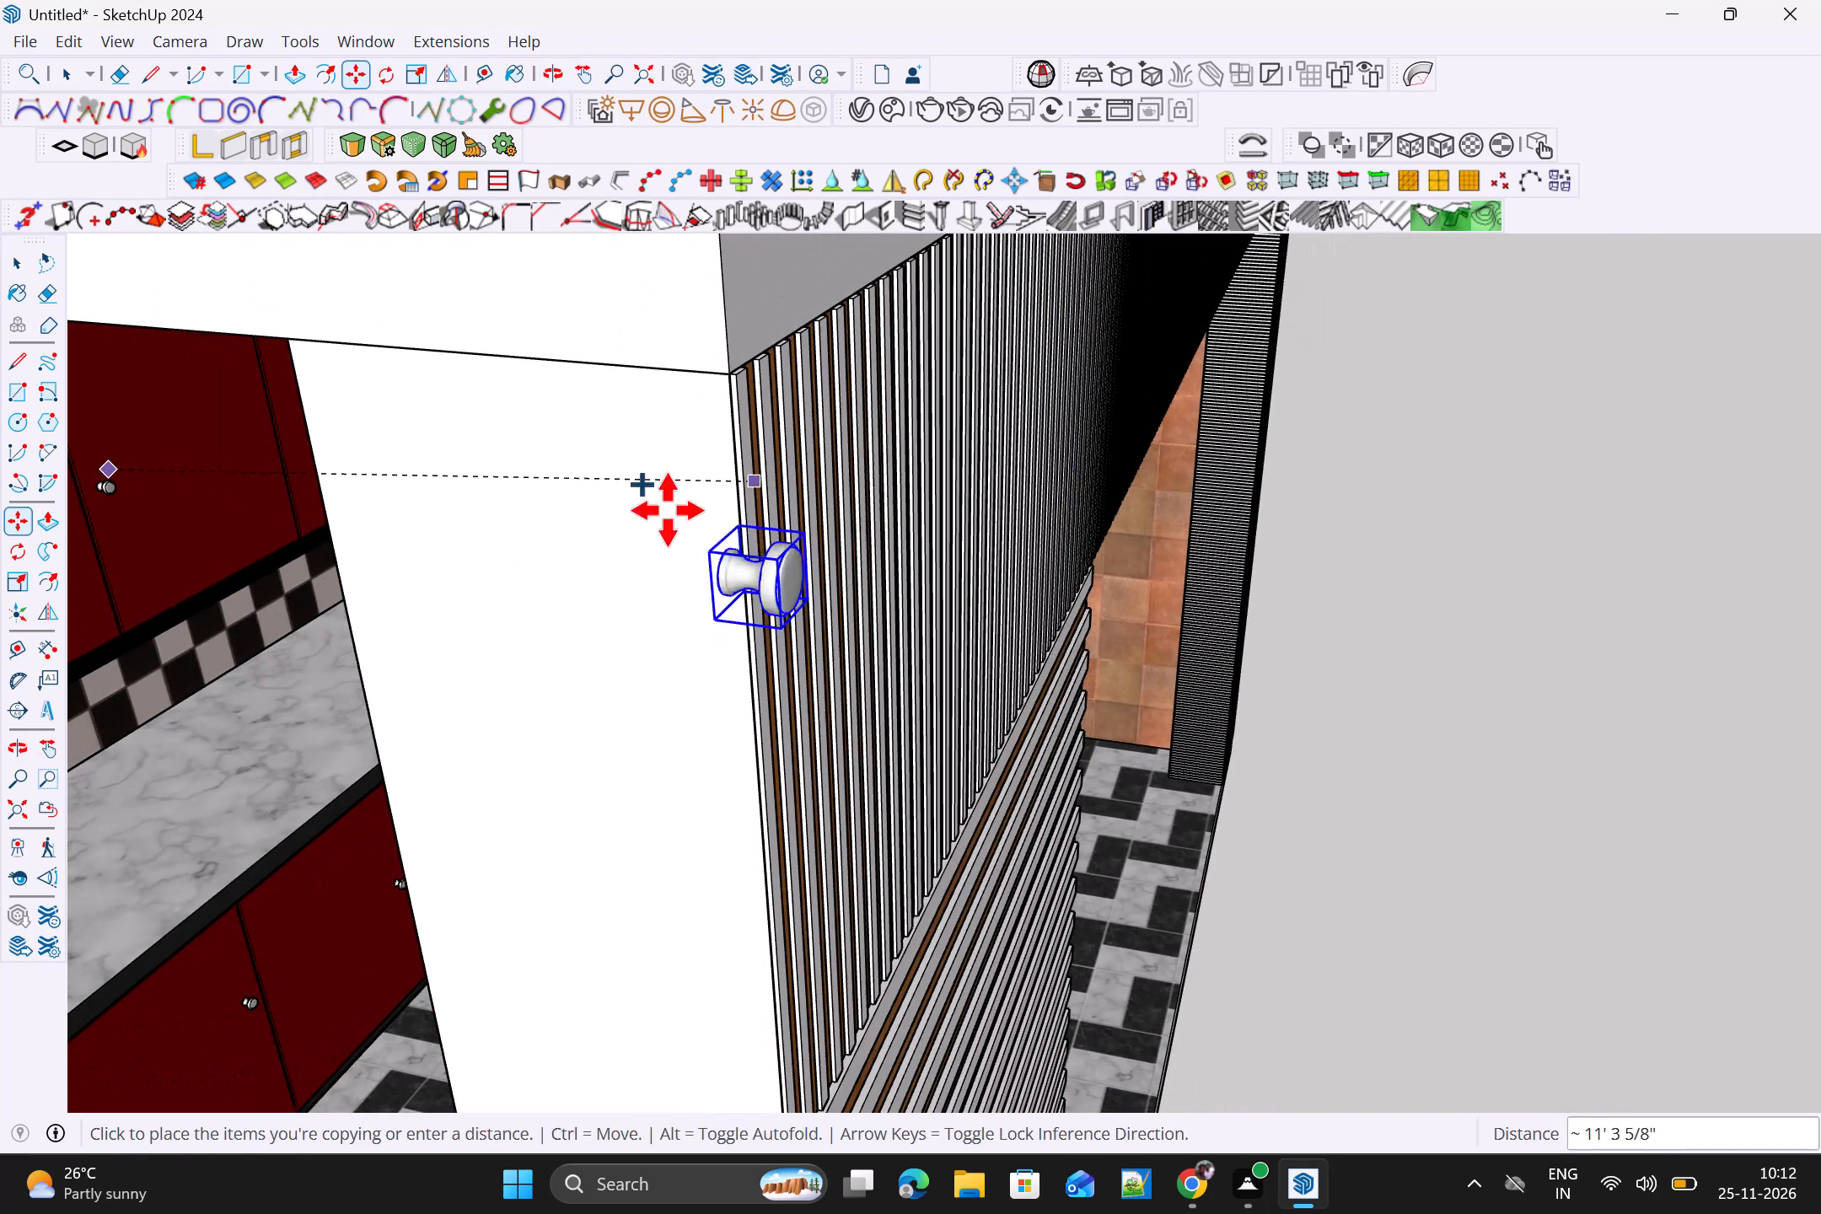
middle_drag(341, 540, 467, 497)
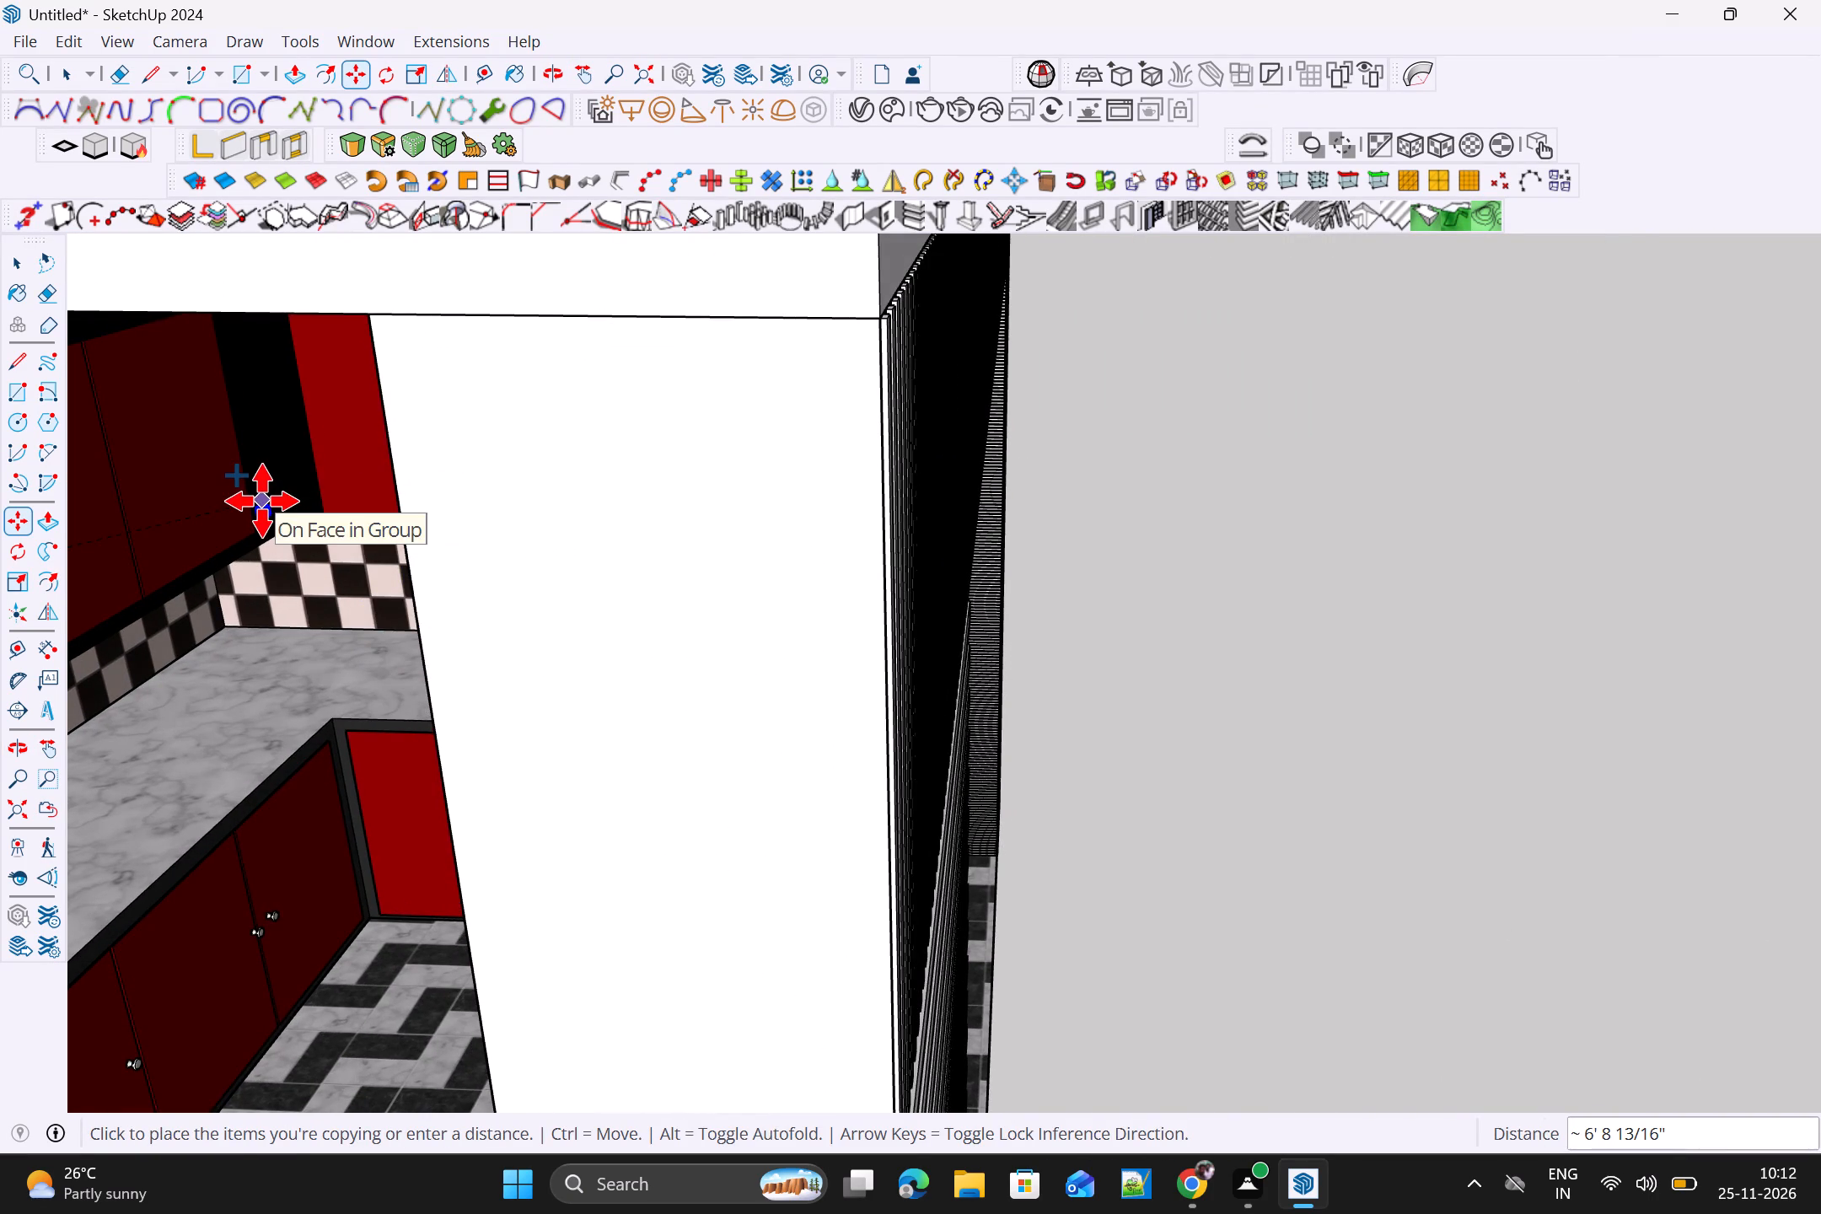
shift+middle_drag(267, 506, 824, 447)
middle_drag(842, 483, 714, 500)
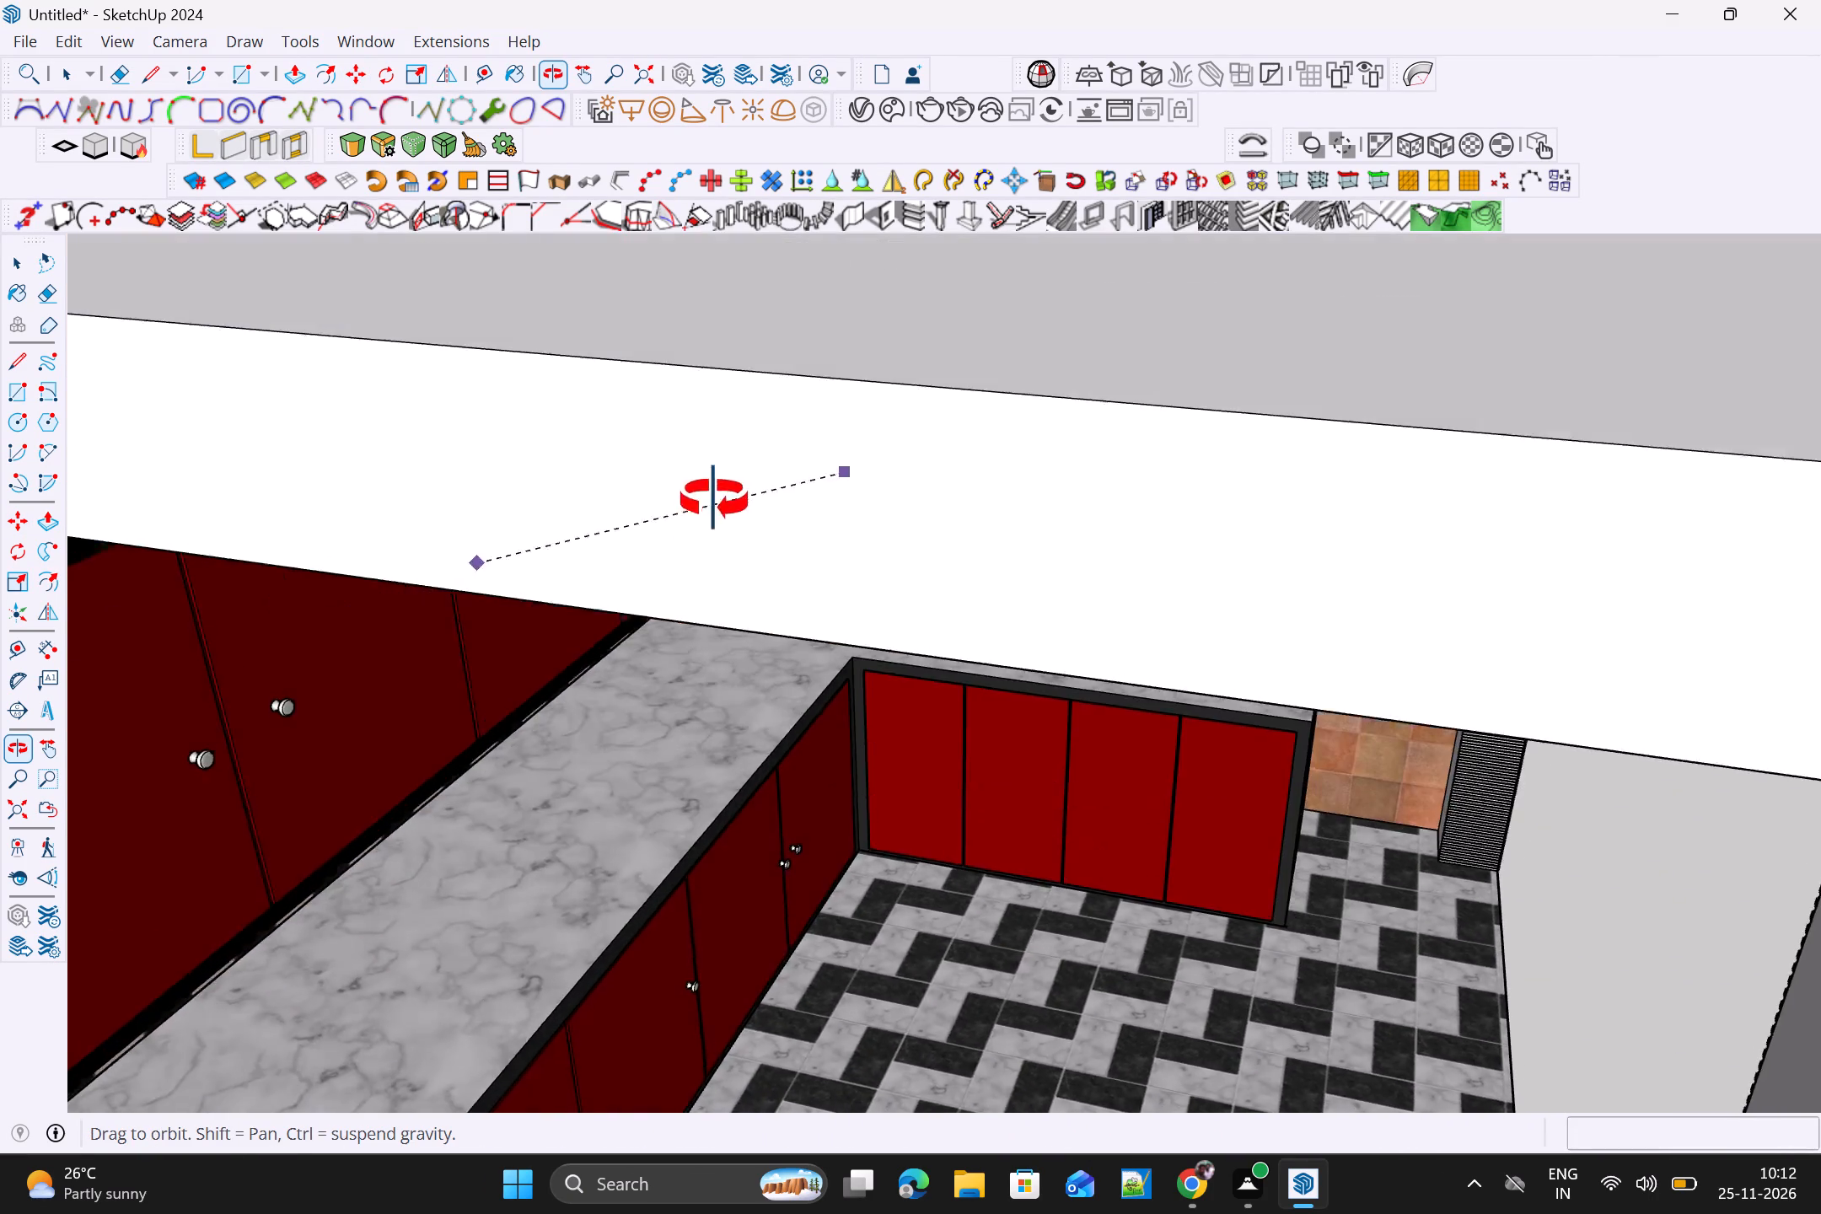
middle_drag(714, 500, 643, 447)
scroll(575, 410, up, 8)
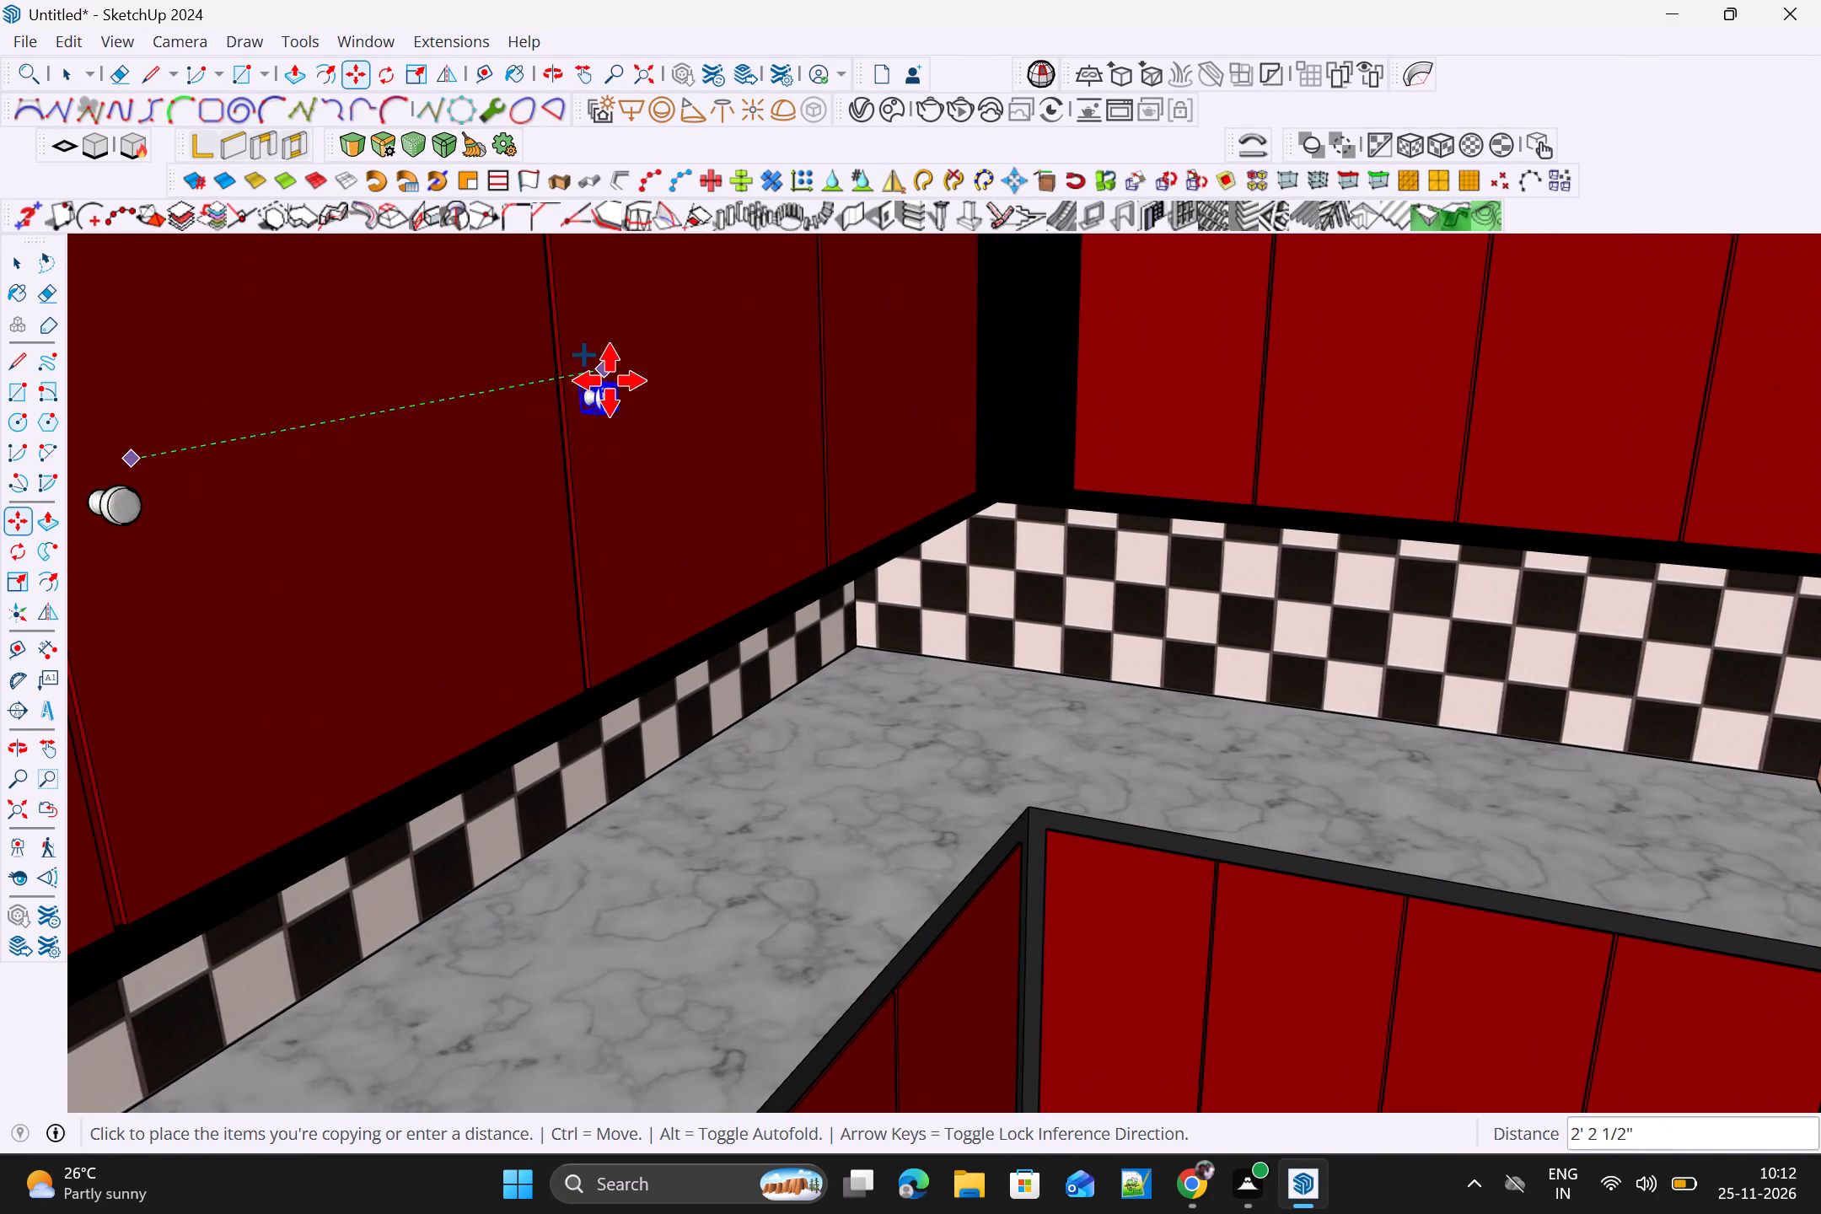
click(609, 375)
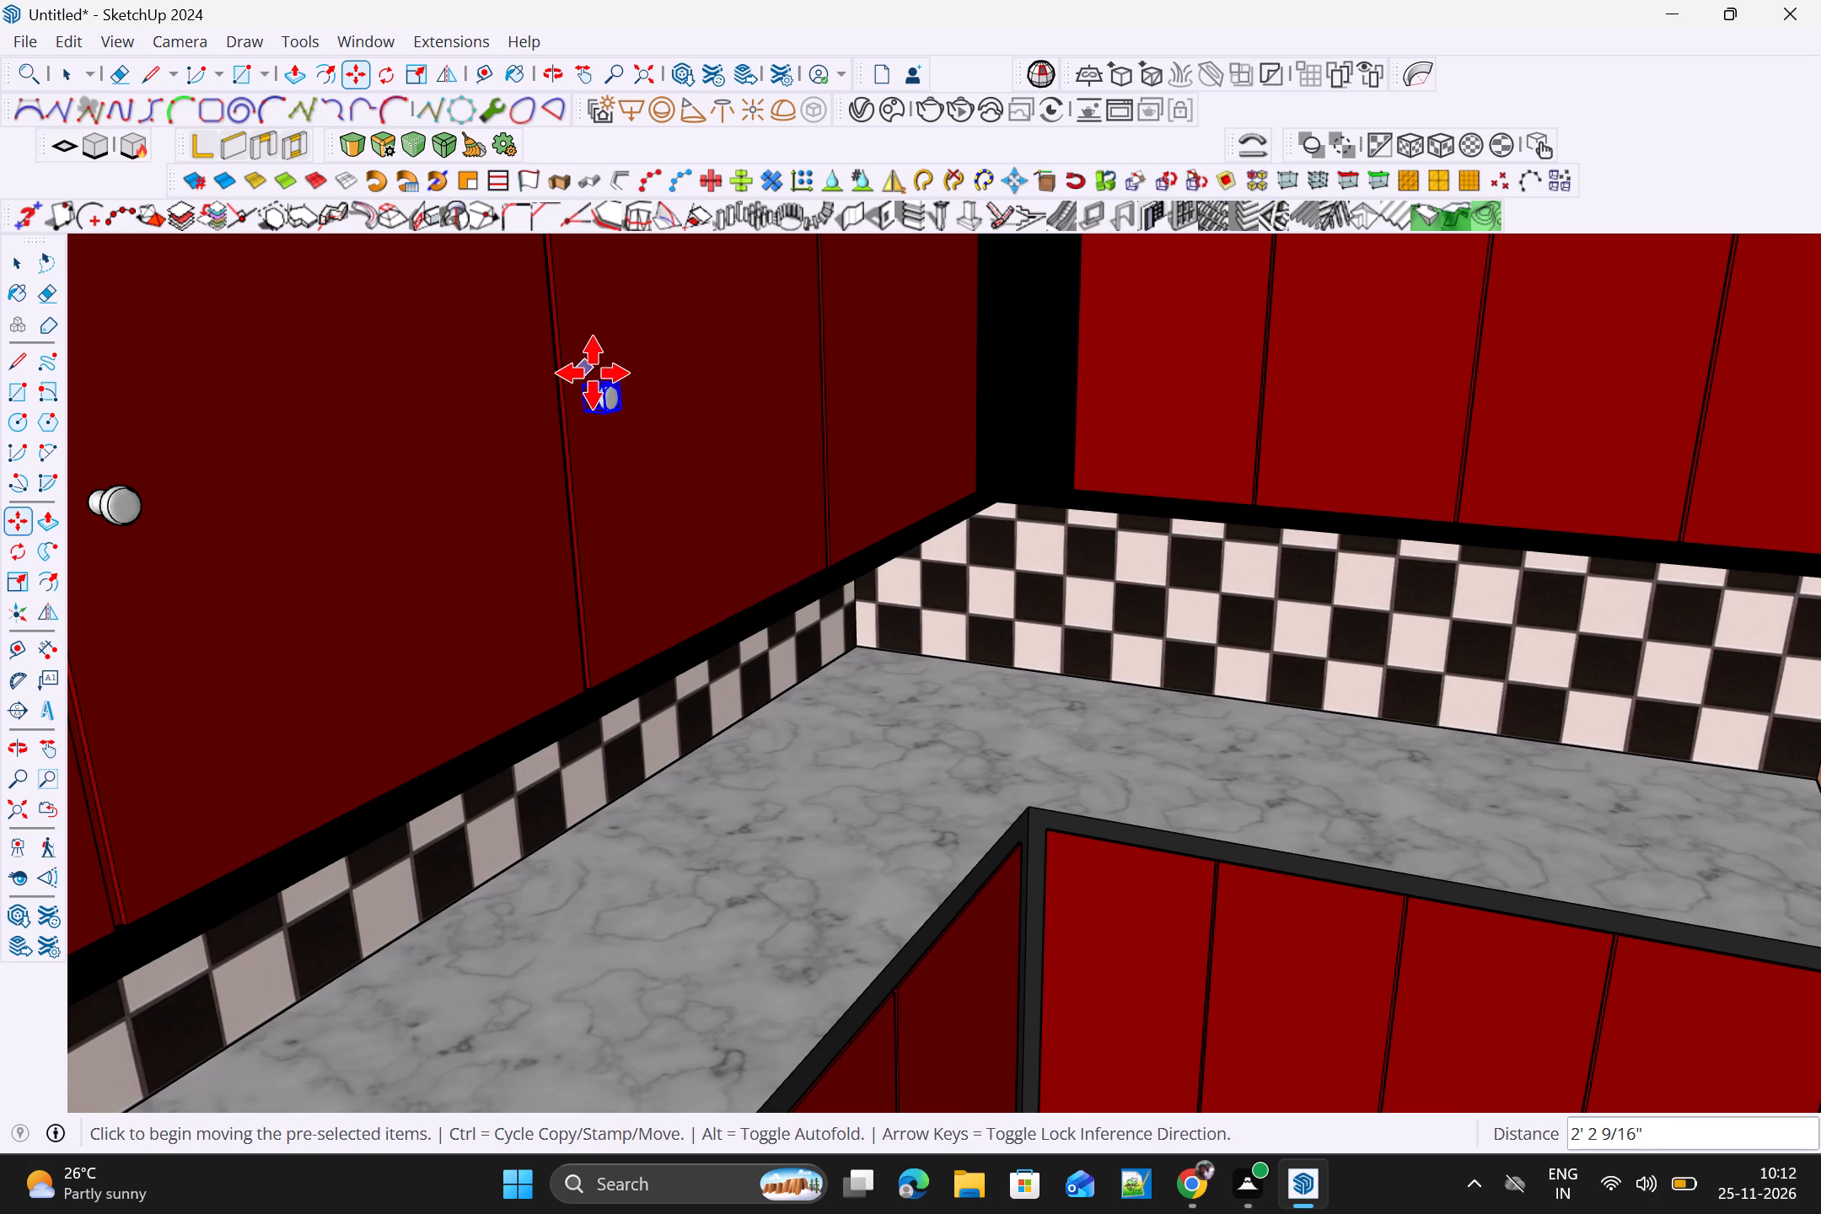
Copy the fourth upper door's knob about 2' 2 13/16" onto the last upper door beside the corner, near its seam.
click(594, 382)
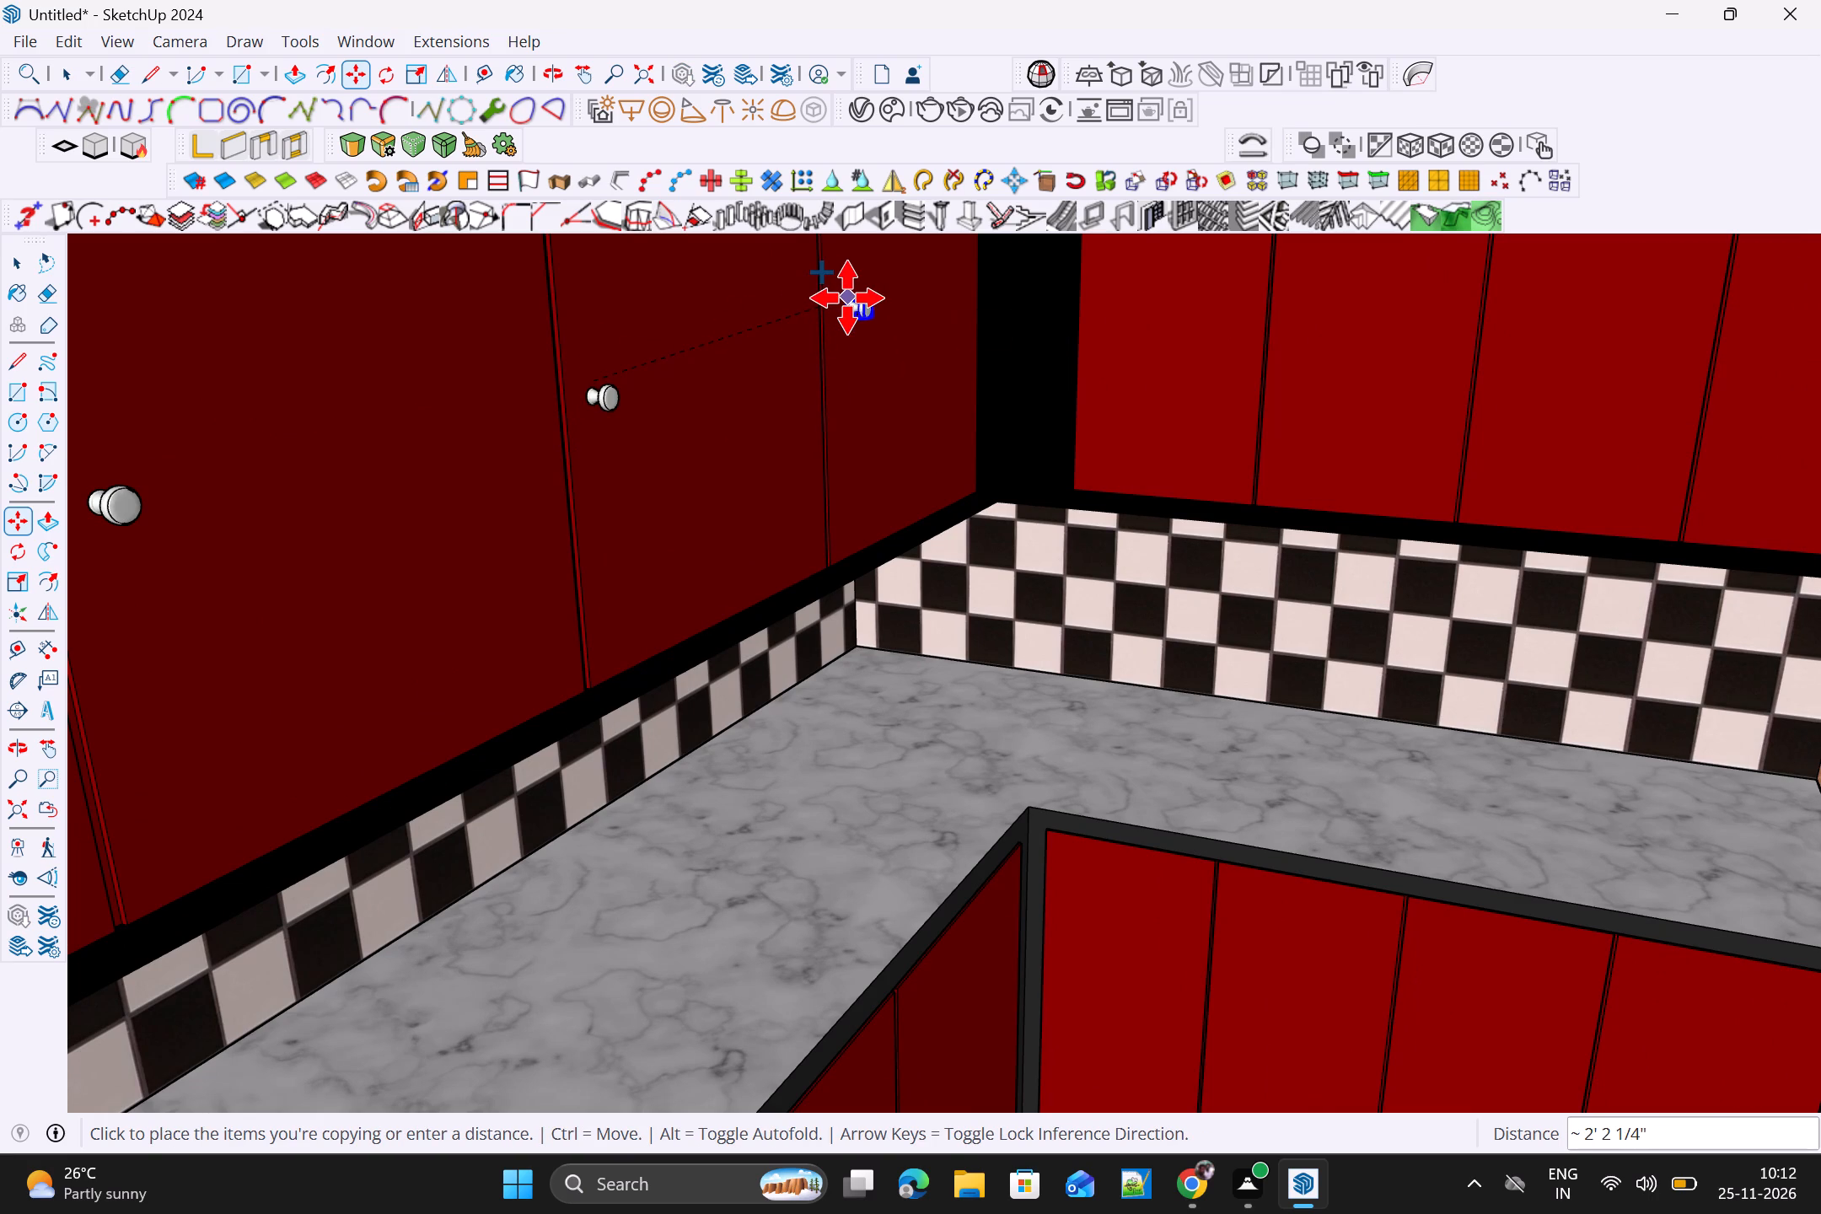
scroll(849, 296, up, 8)
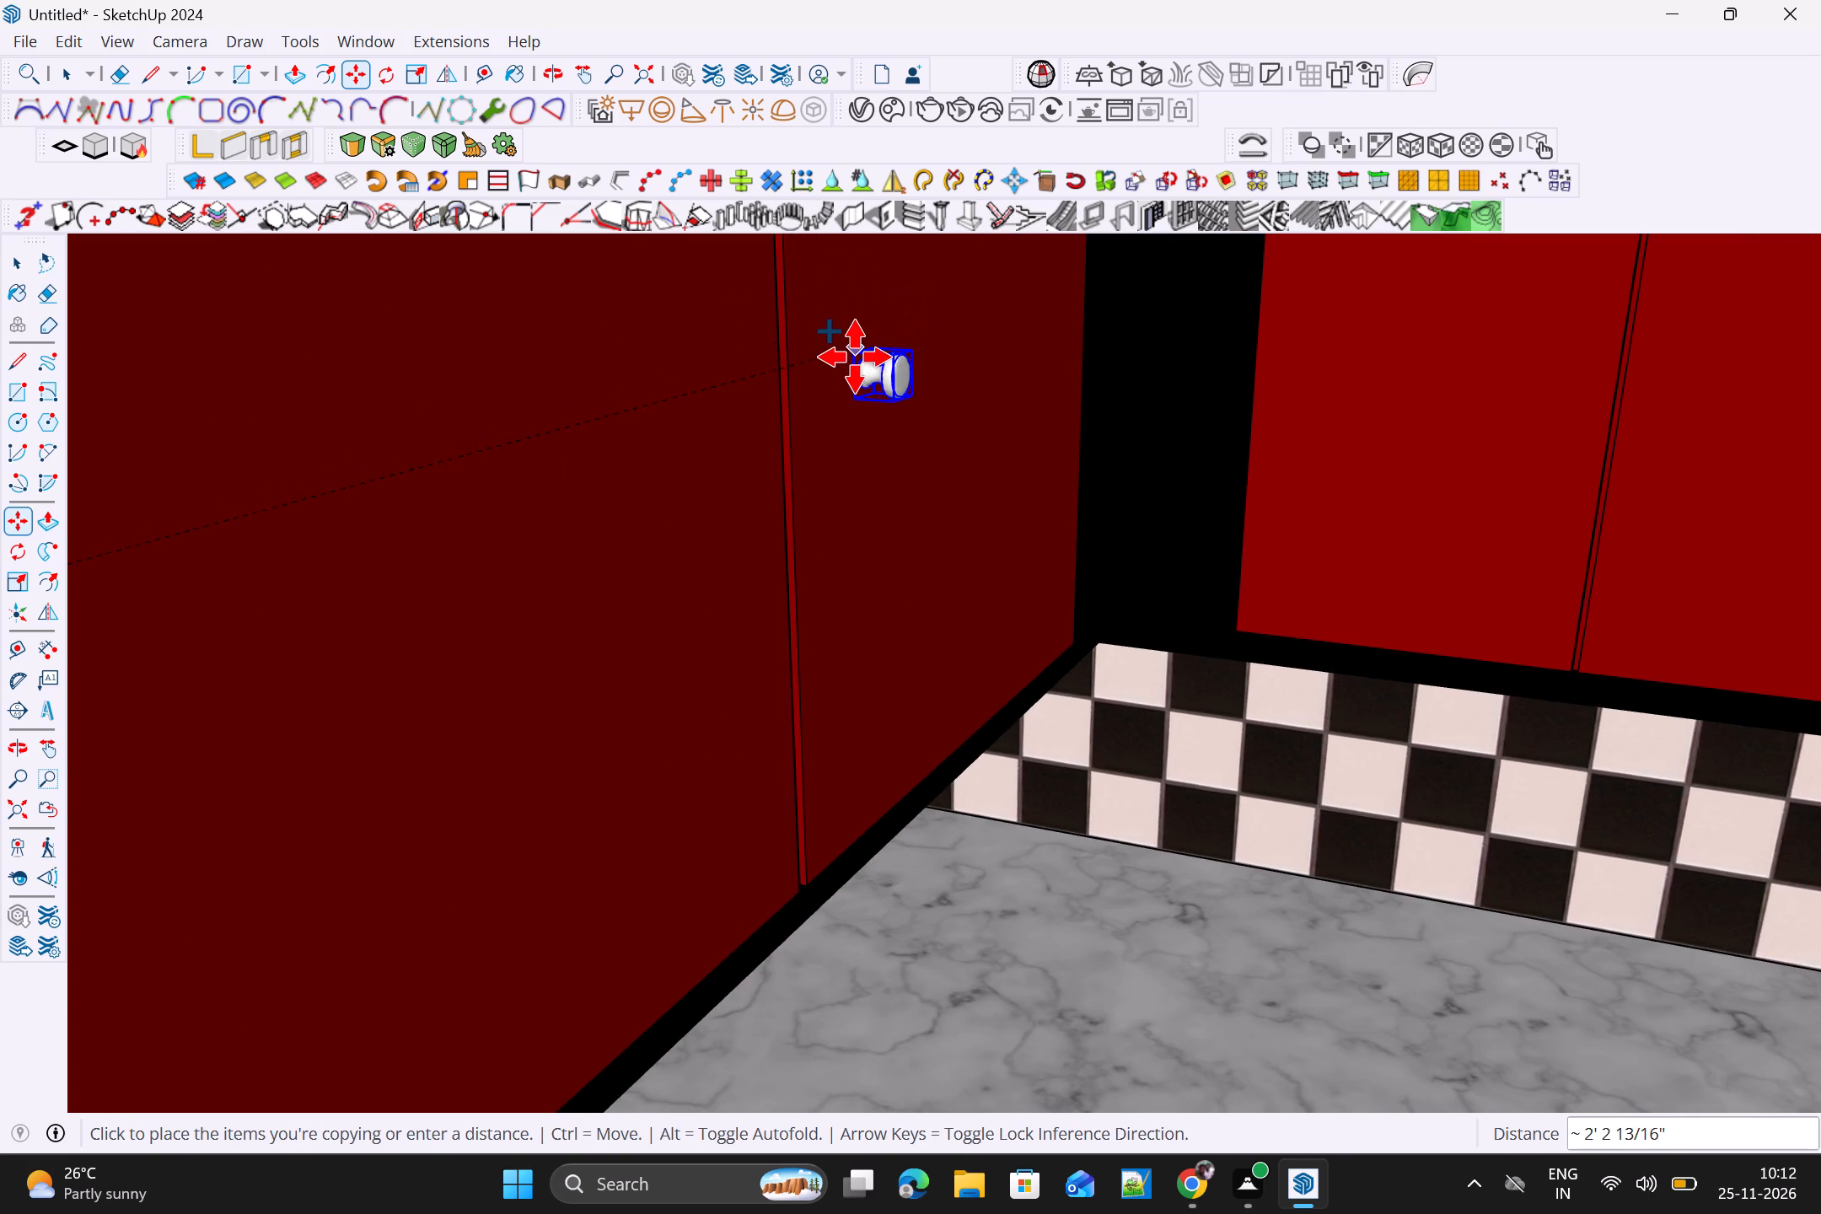
click(855, 382)
scroll(893, 385, down, 12)
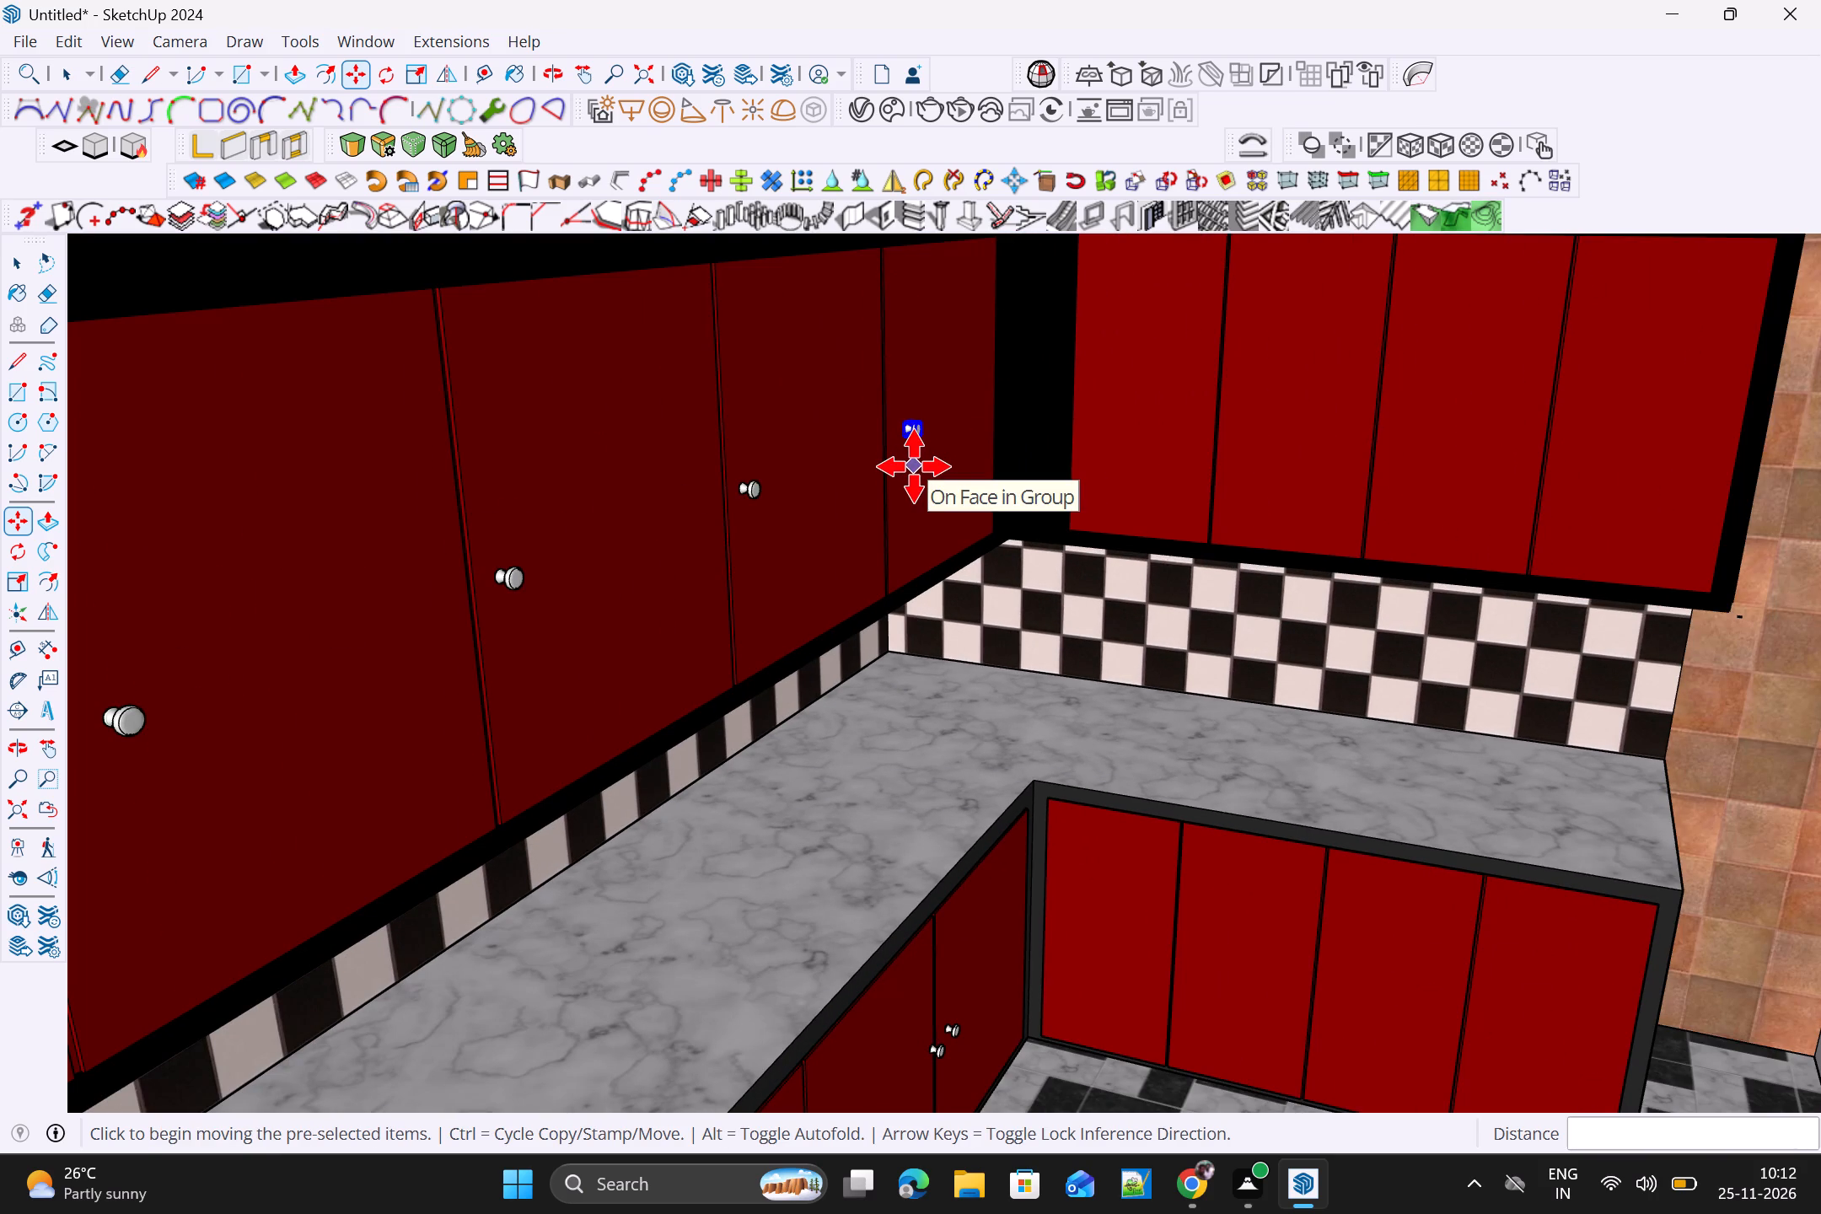
Examine the knob placement along the upper and lower cabinet doors from several angles around the kitchen.
scroll(923, 466, down, 5)
middle_drag(982, 561, 1124, 541)
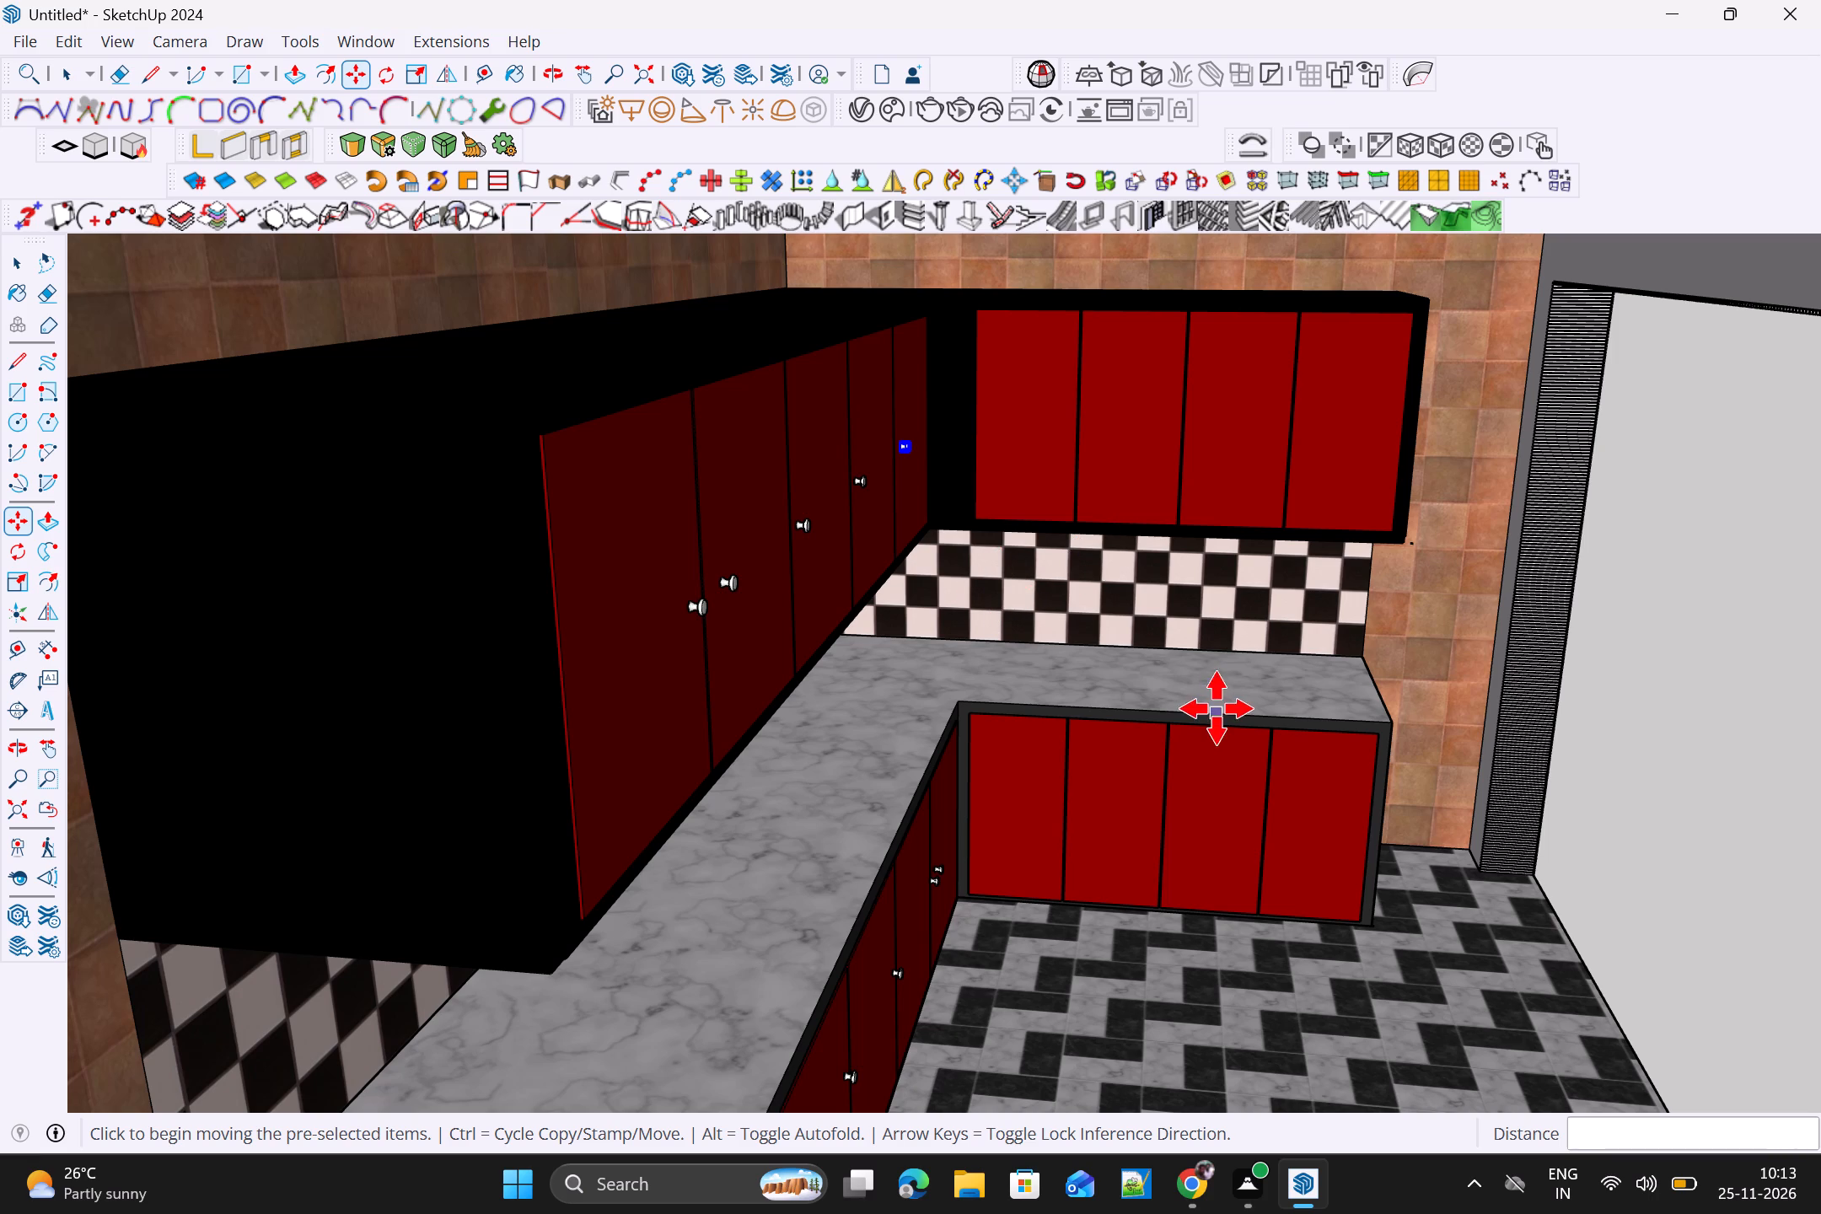
scroll(1187, 651, down, 5)
middle_drag(1260, 798, 1260, 795)
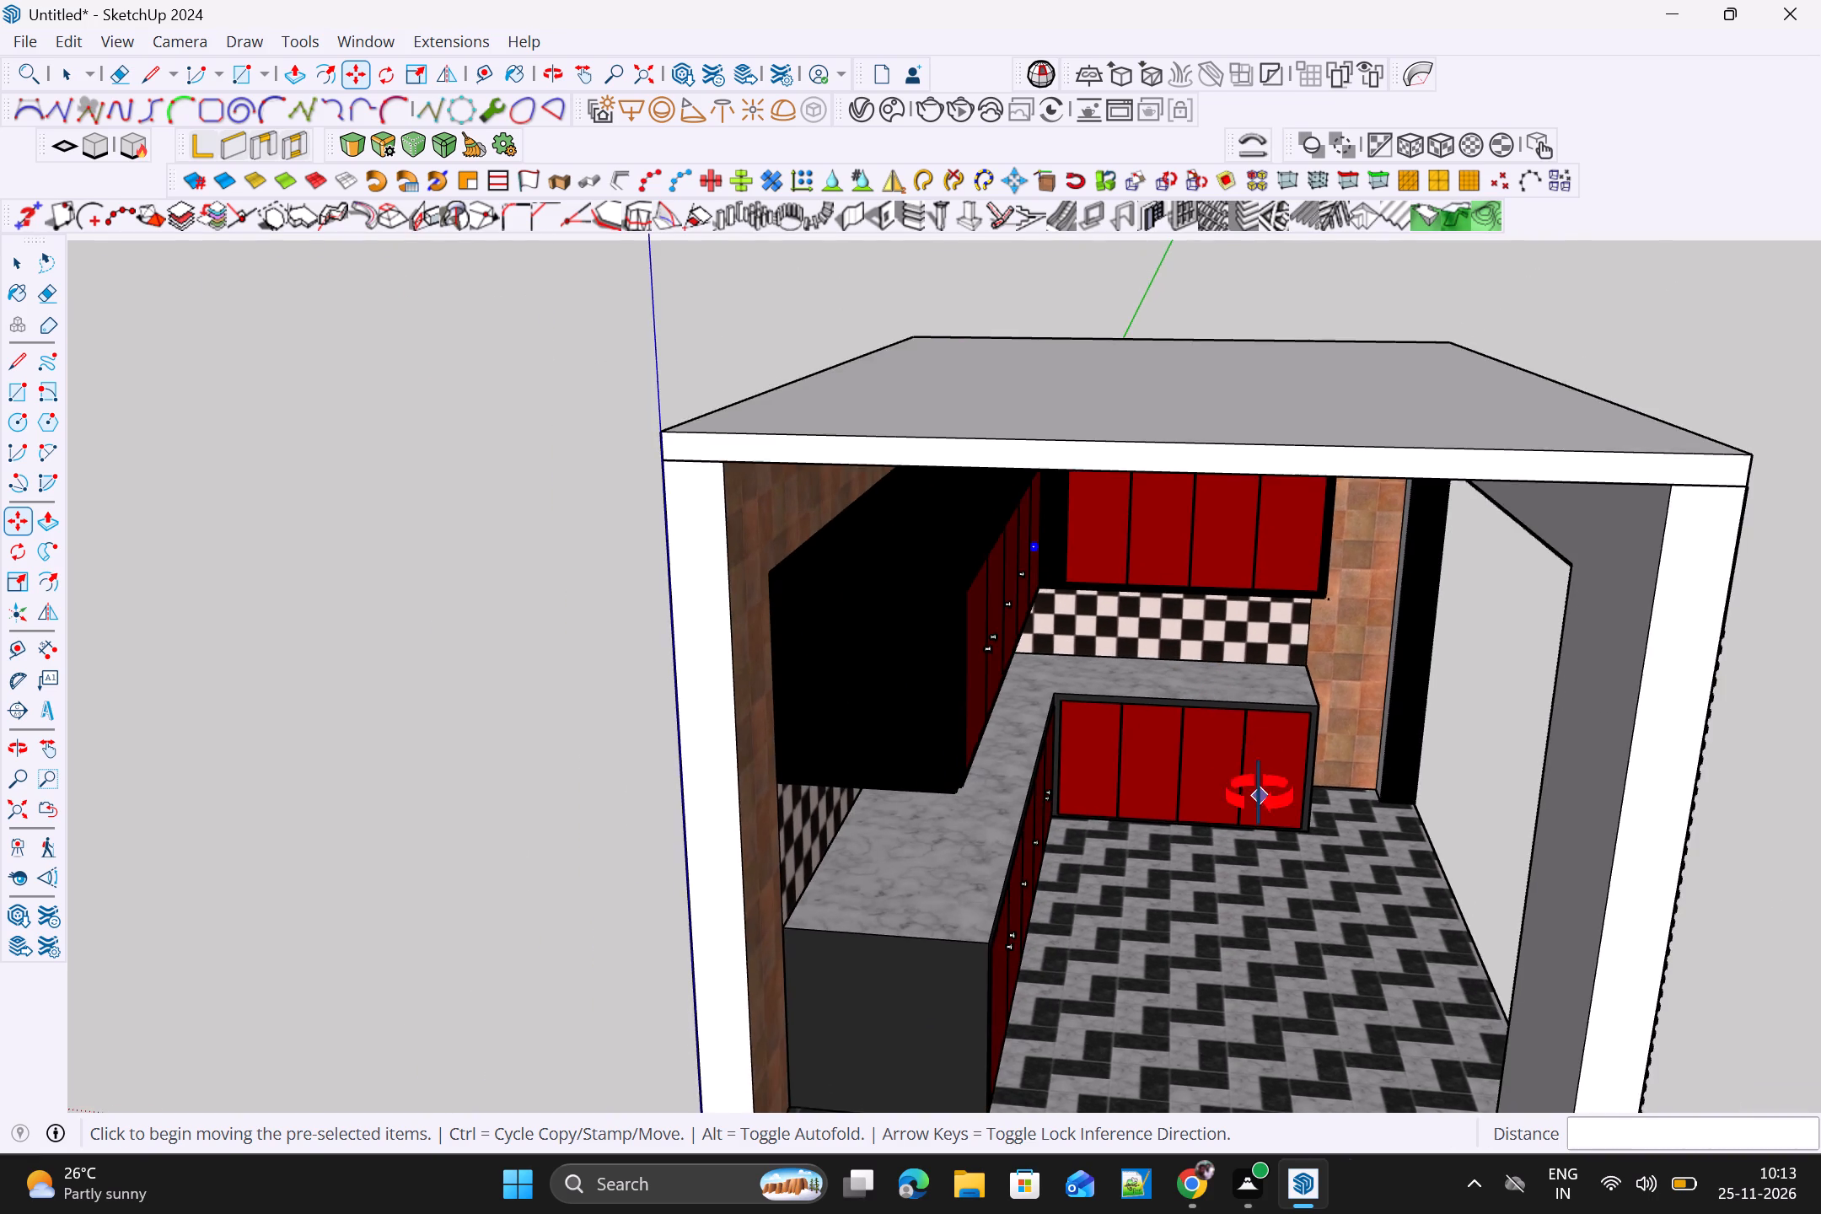
middle_drag(1260, 795, 997, 675)
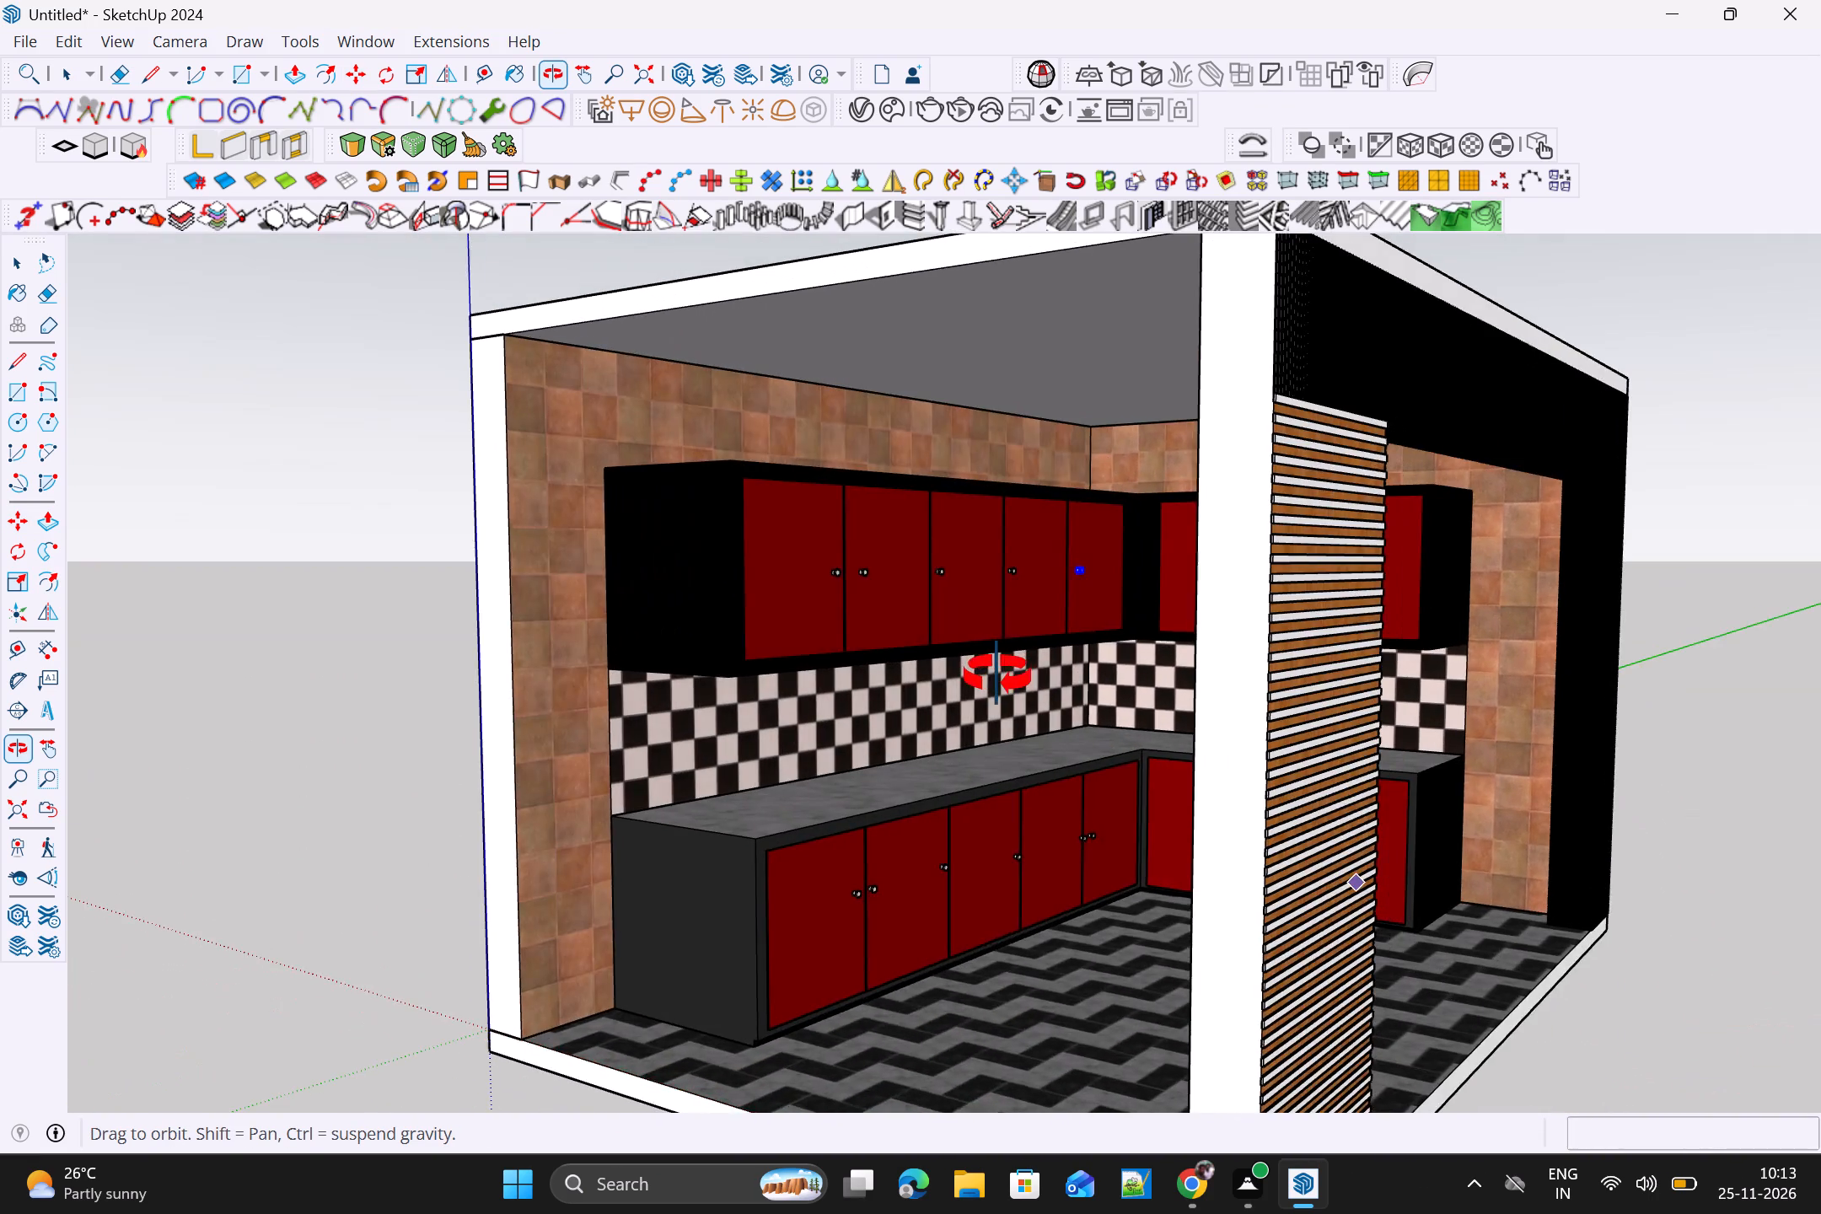
middle_drag(997, 675, 1018, 696)
scroll(998, 596, up, 7)
scroll(1107, 580, up, 2)
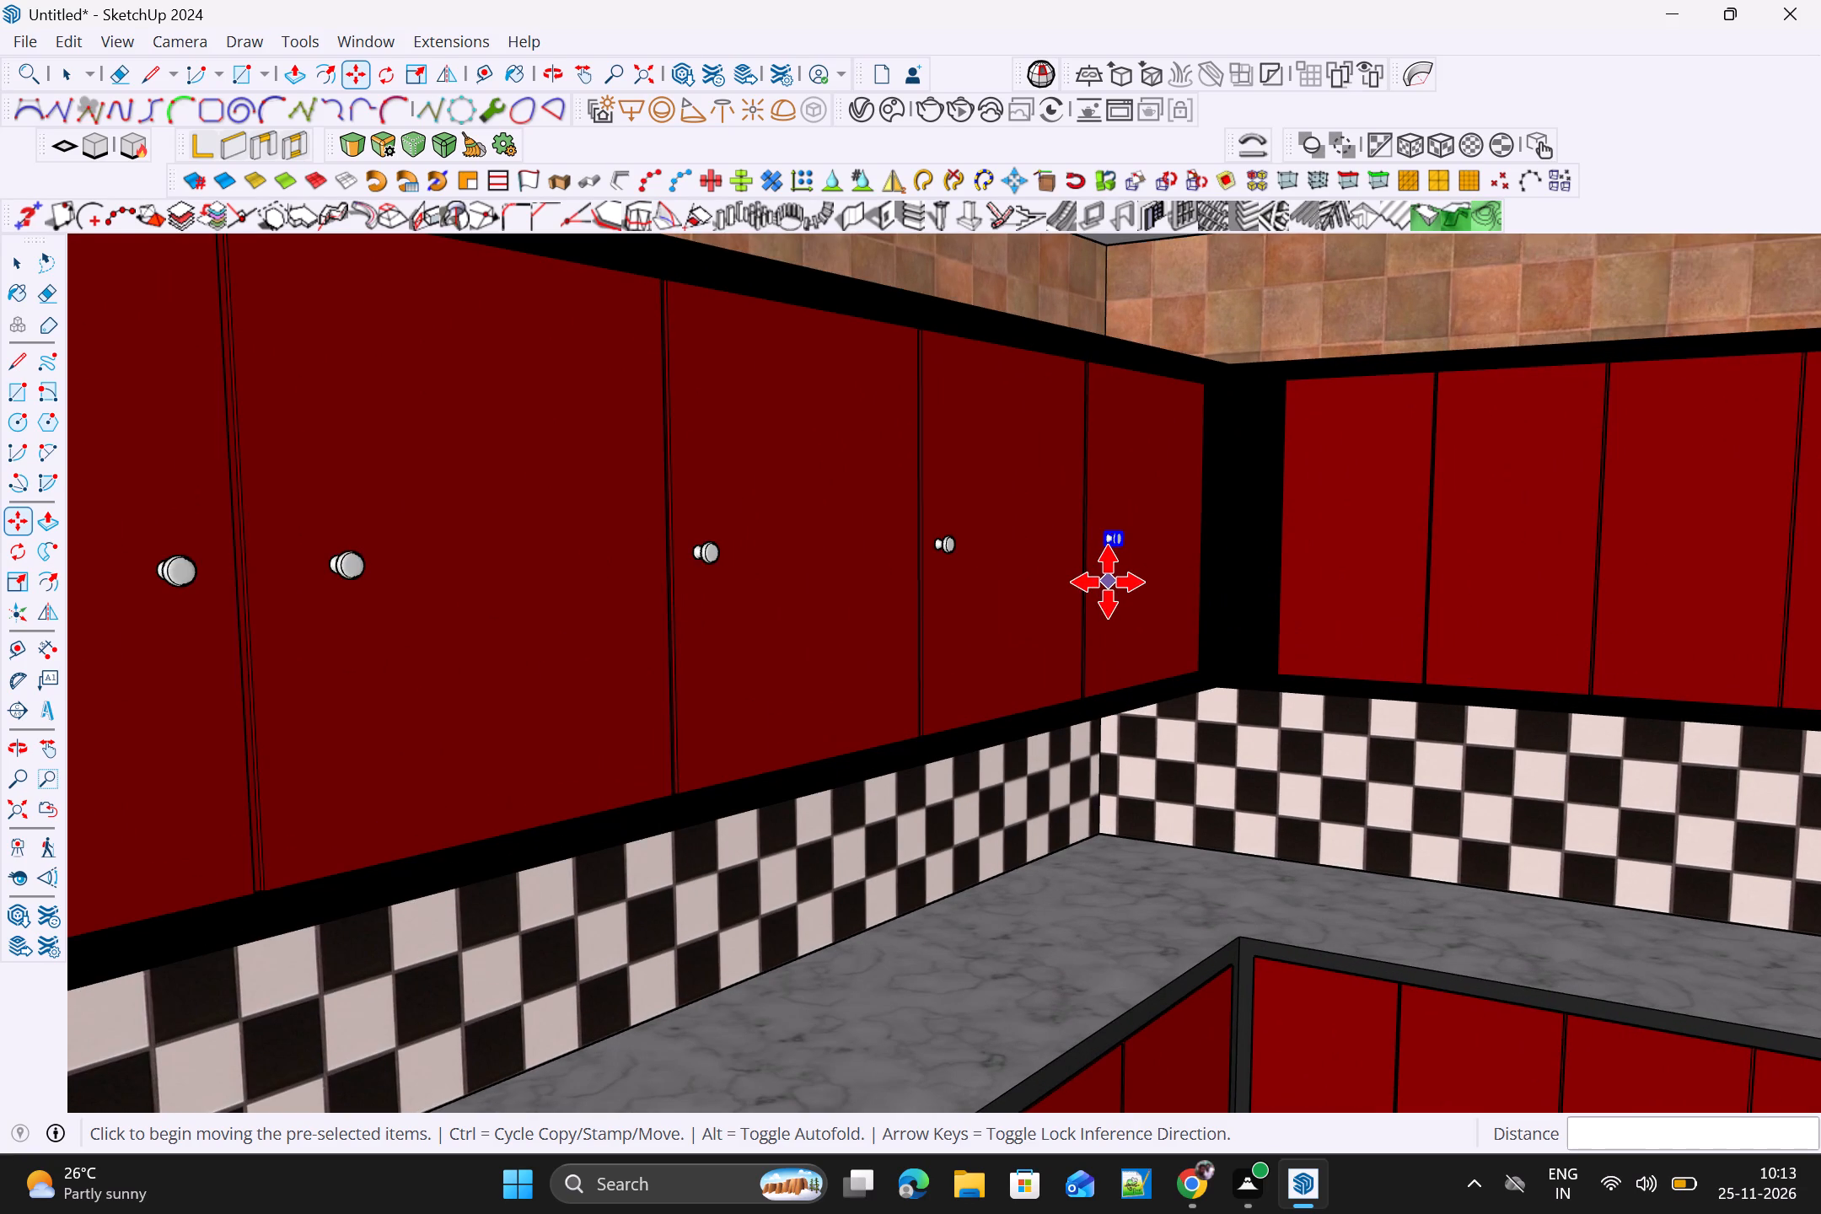
scroll(1108, 582, down, 8)
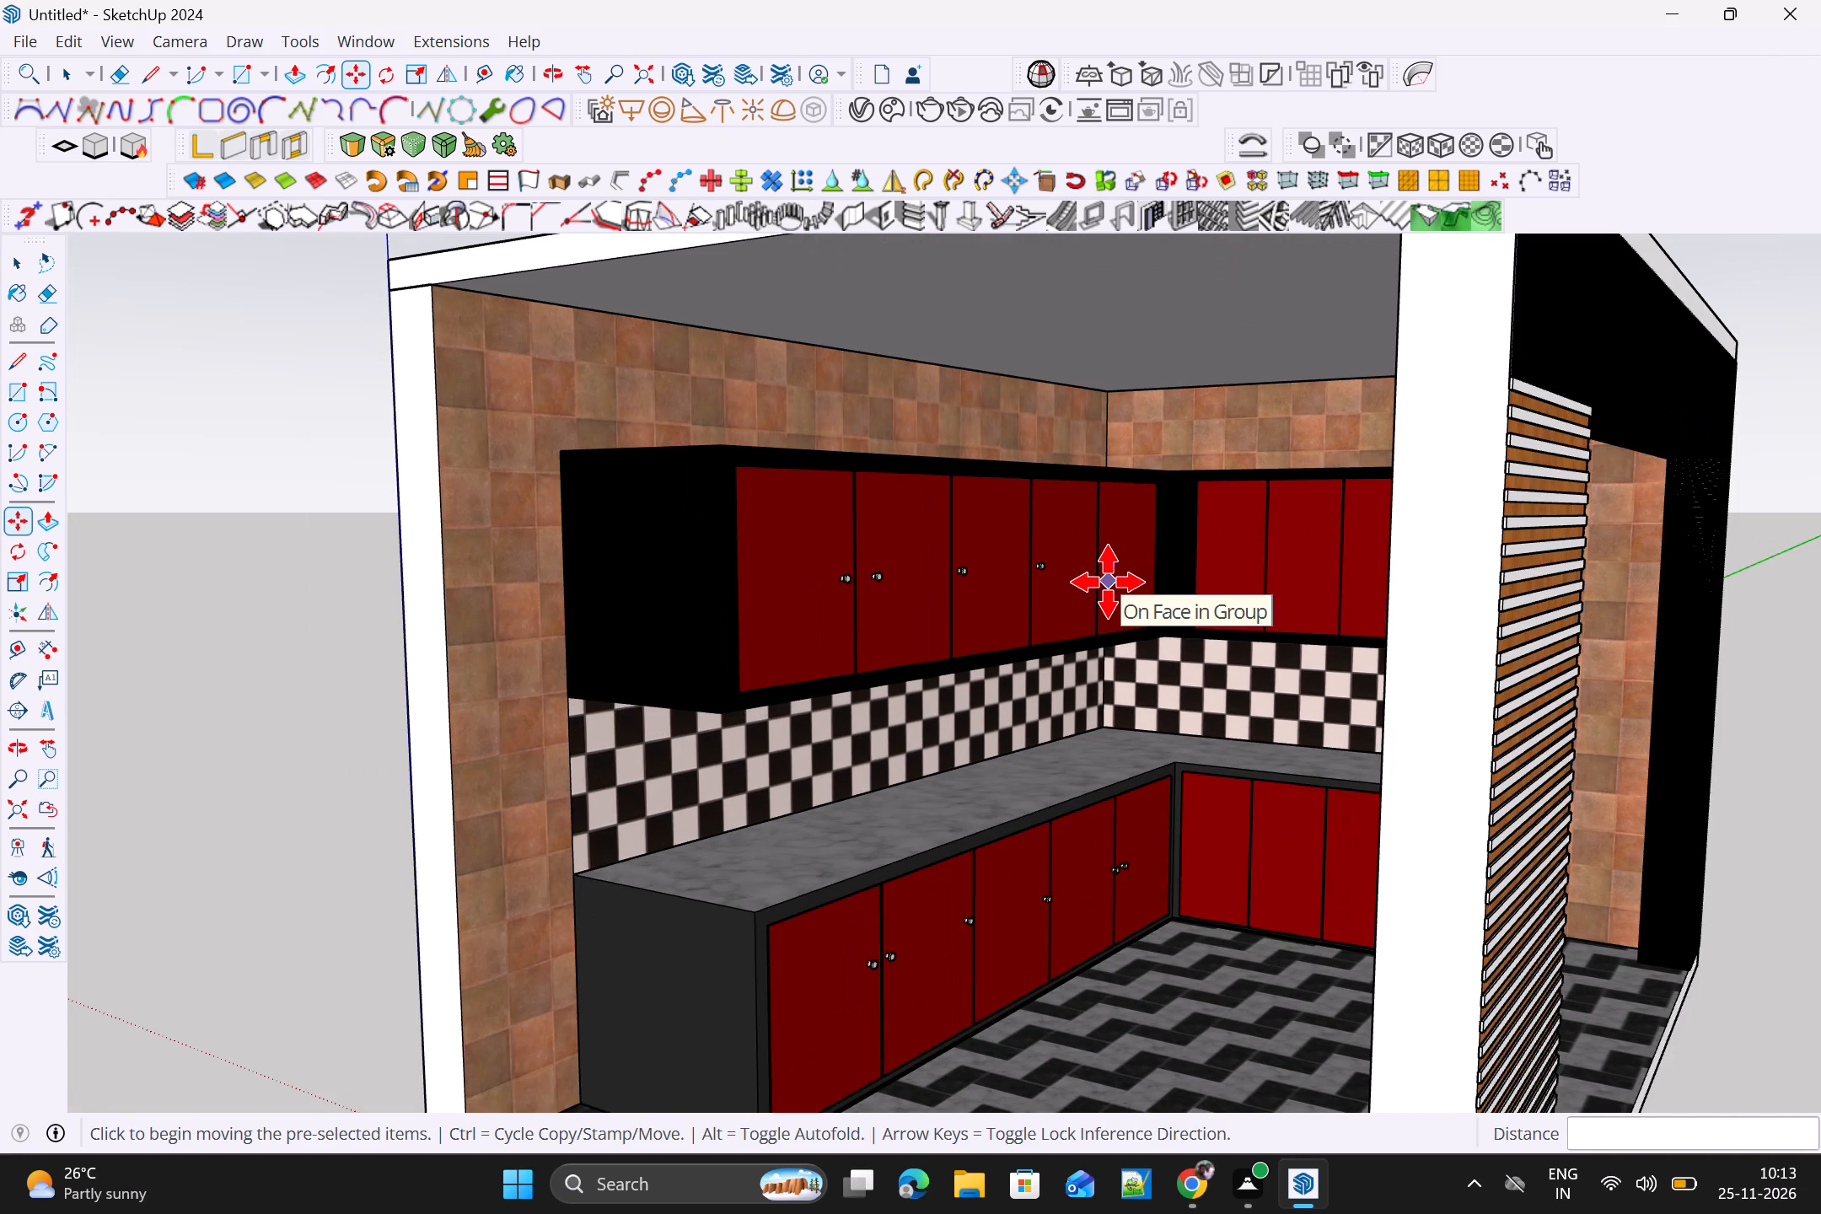
scroll(1108, 582, down, 4)
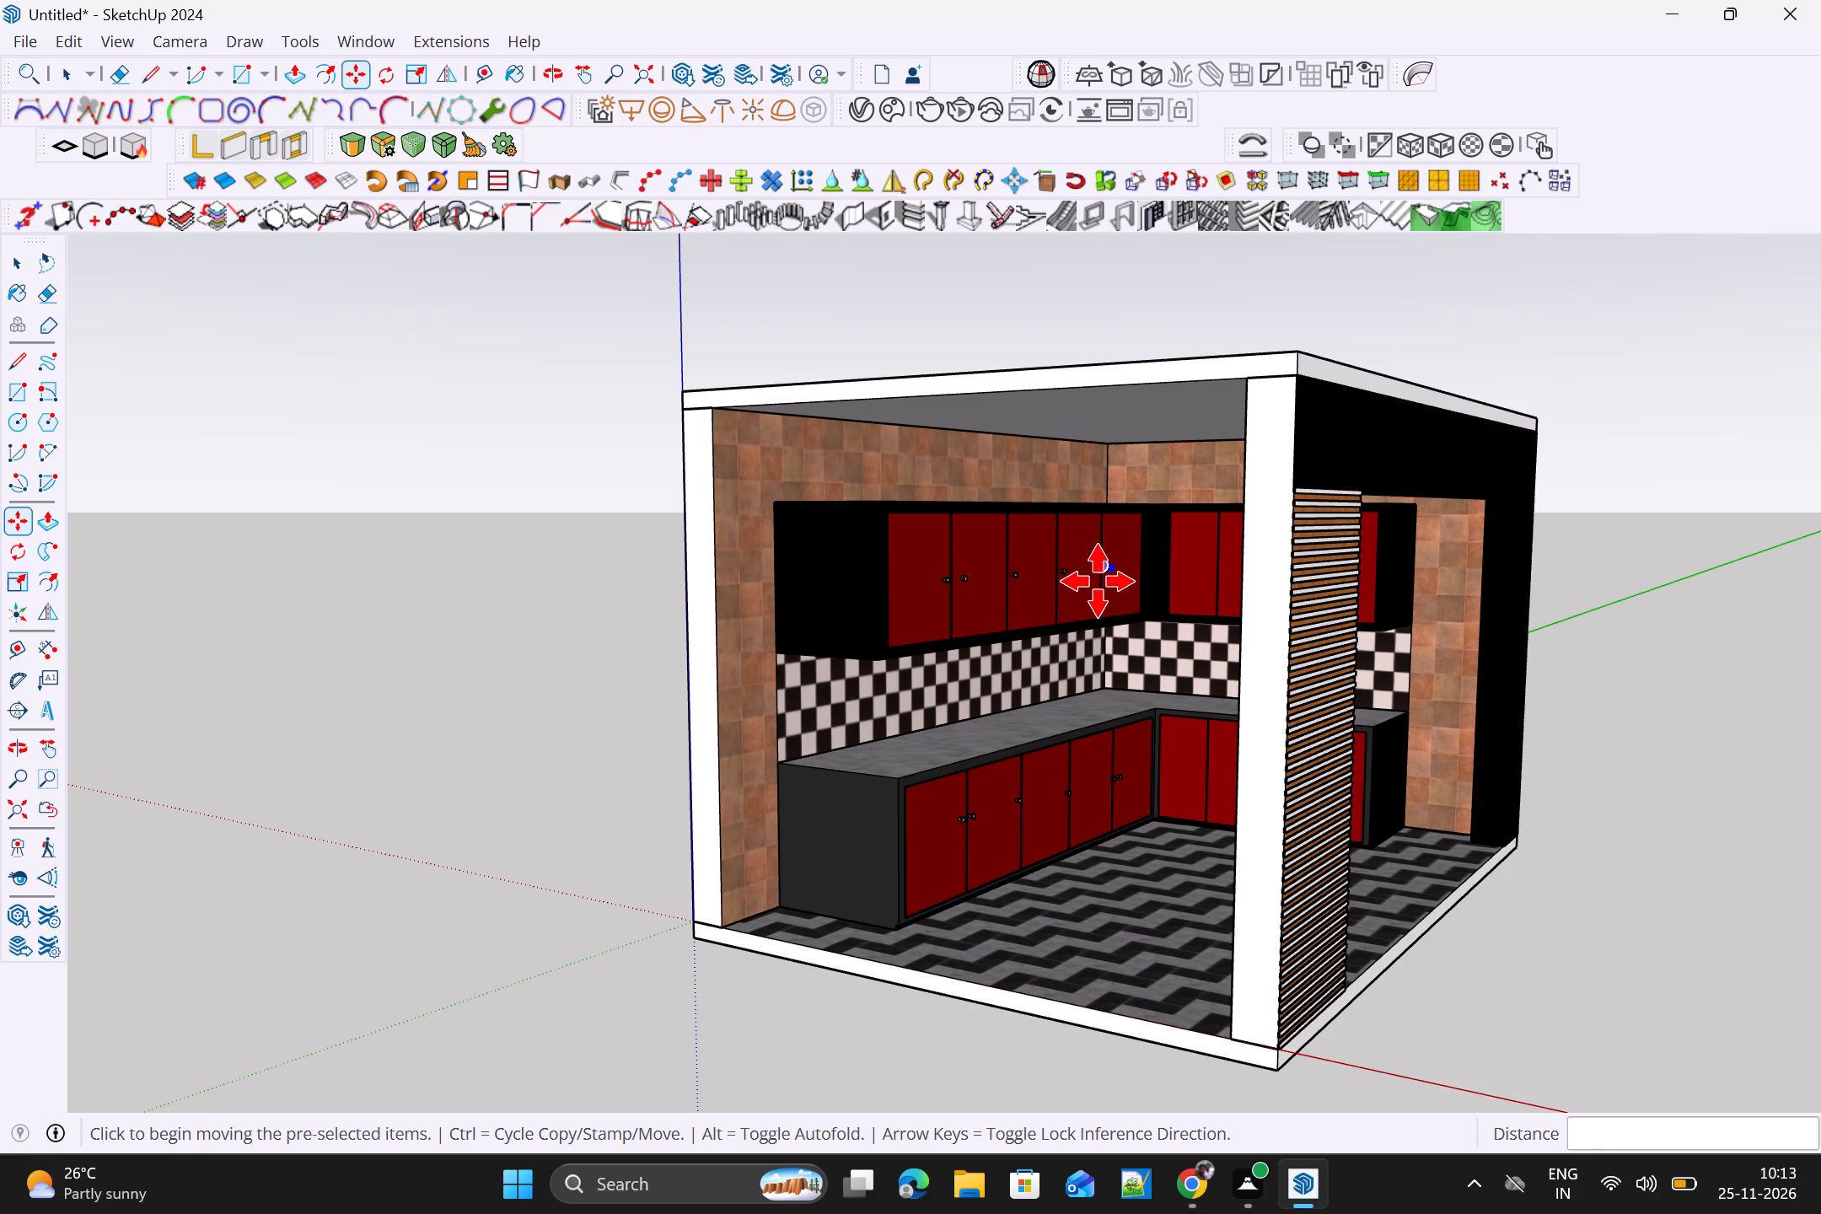
scroll(1289, 625, down, 2)
middle_drag(1478, 722, 1341, 740)
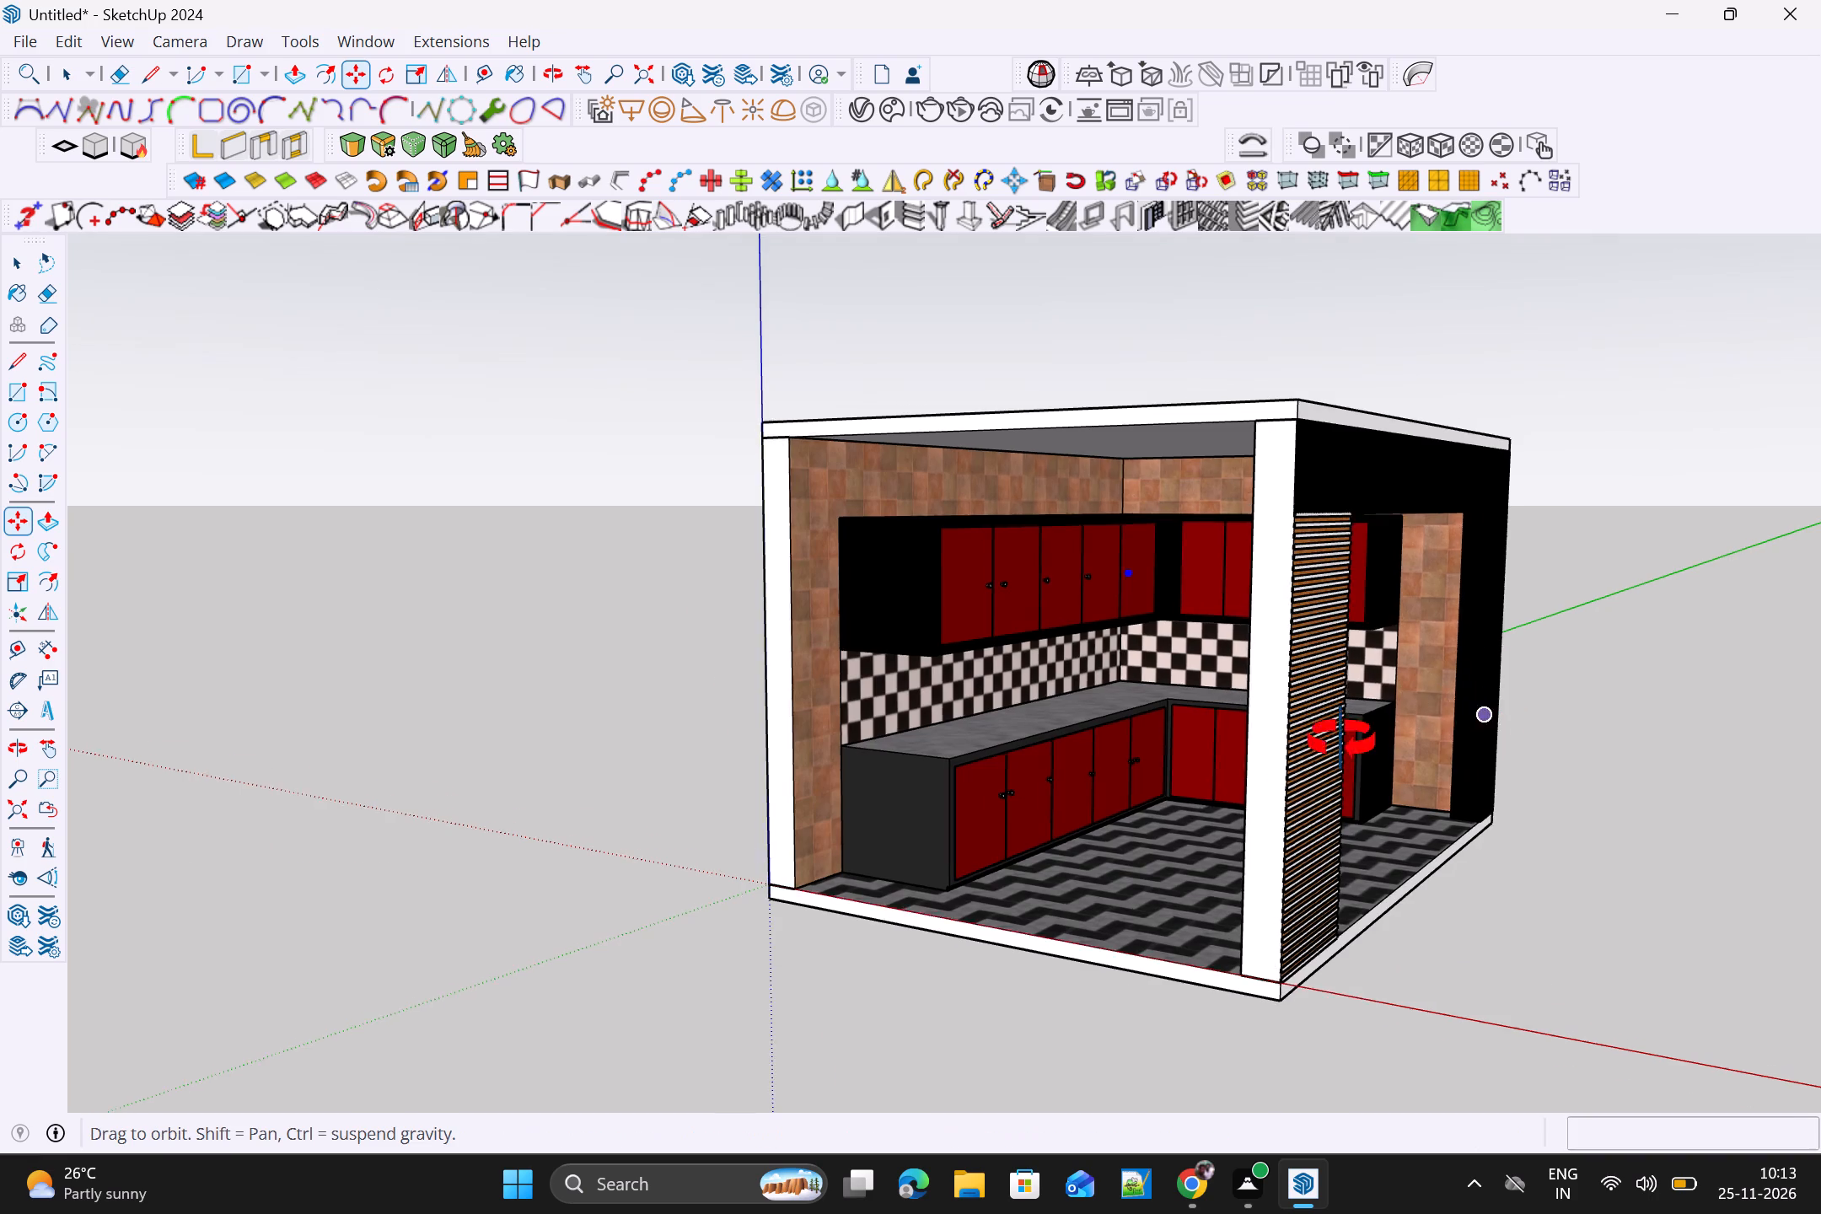
middle_drag(1341, 740, 987, 728)
scroll(814, 637, up, 7)
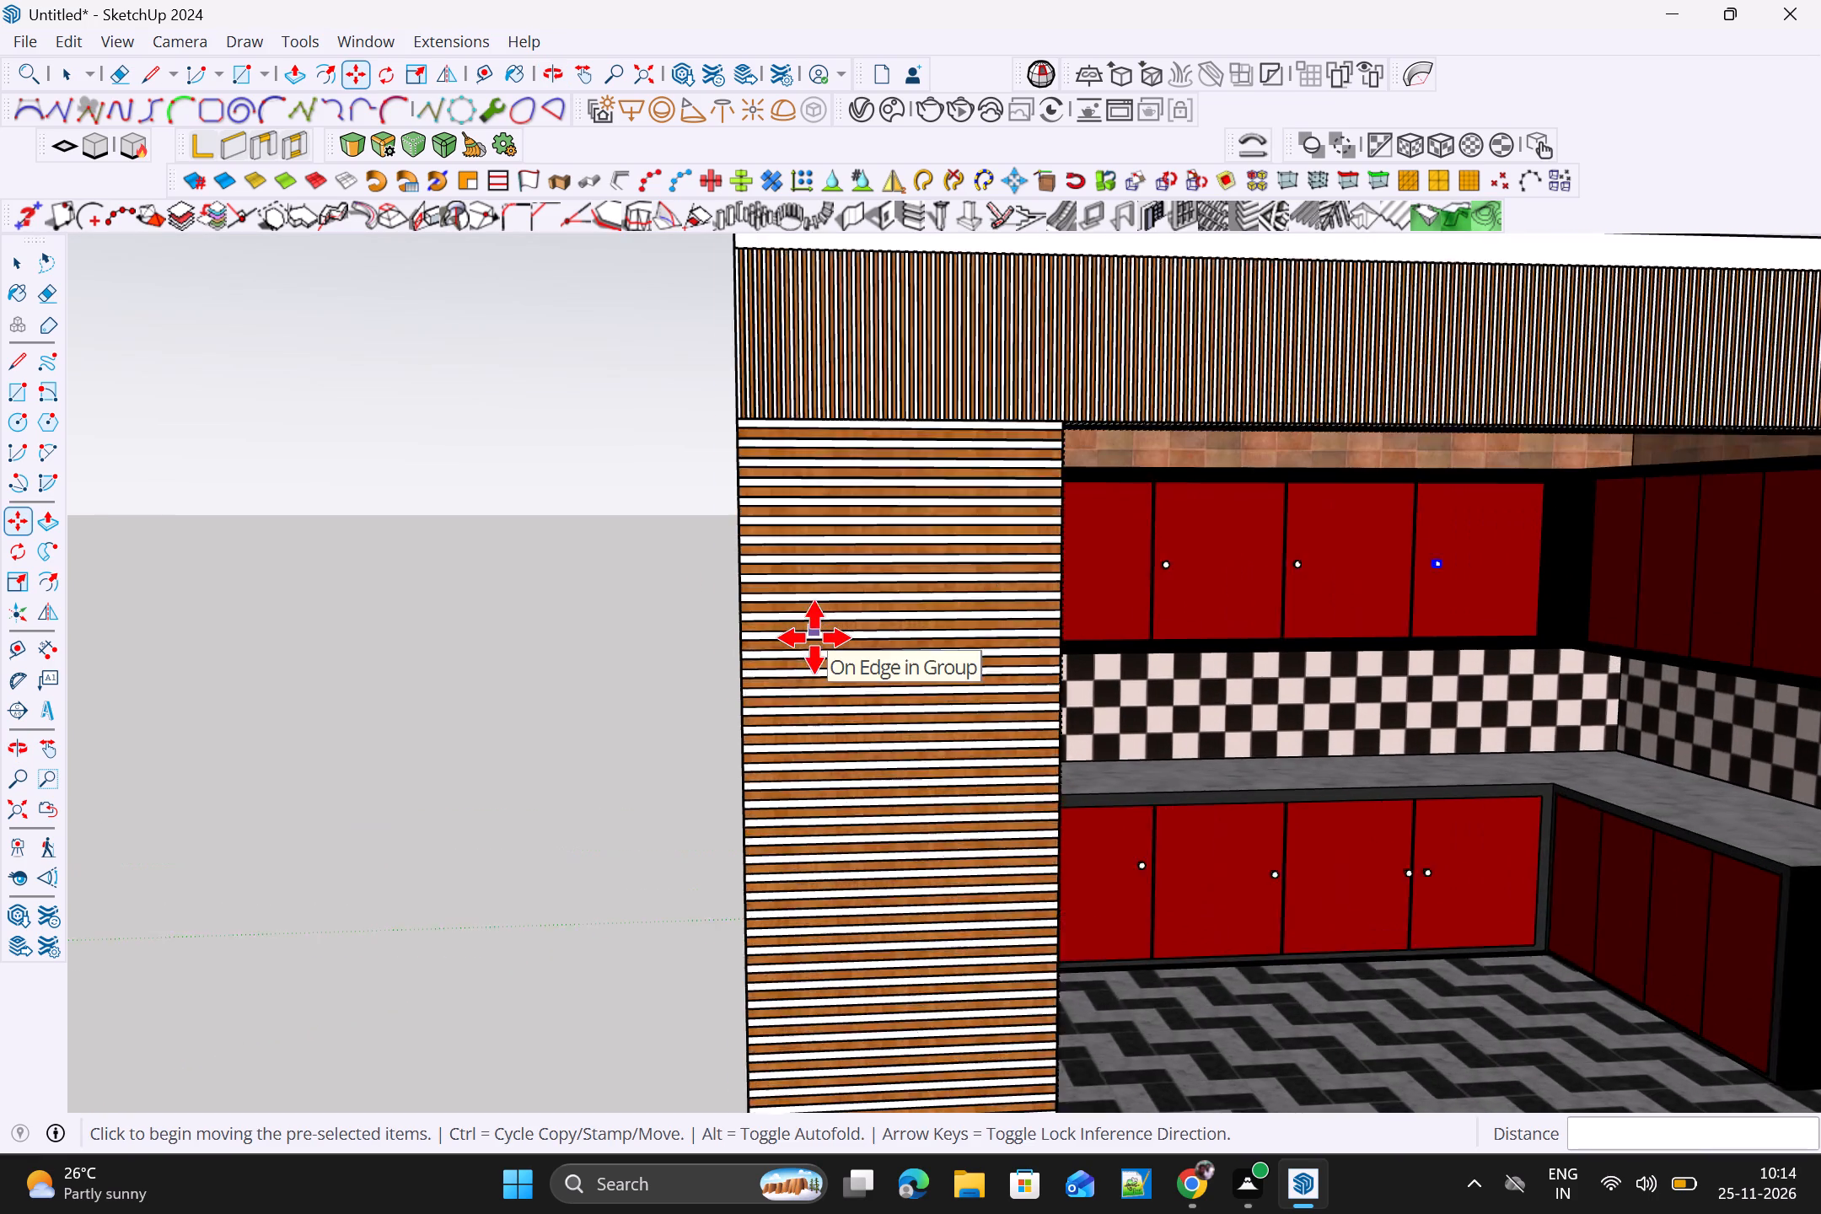
scroll(814, 637, down, 7)
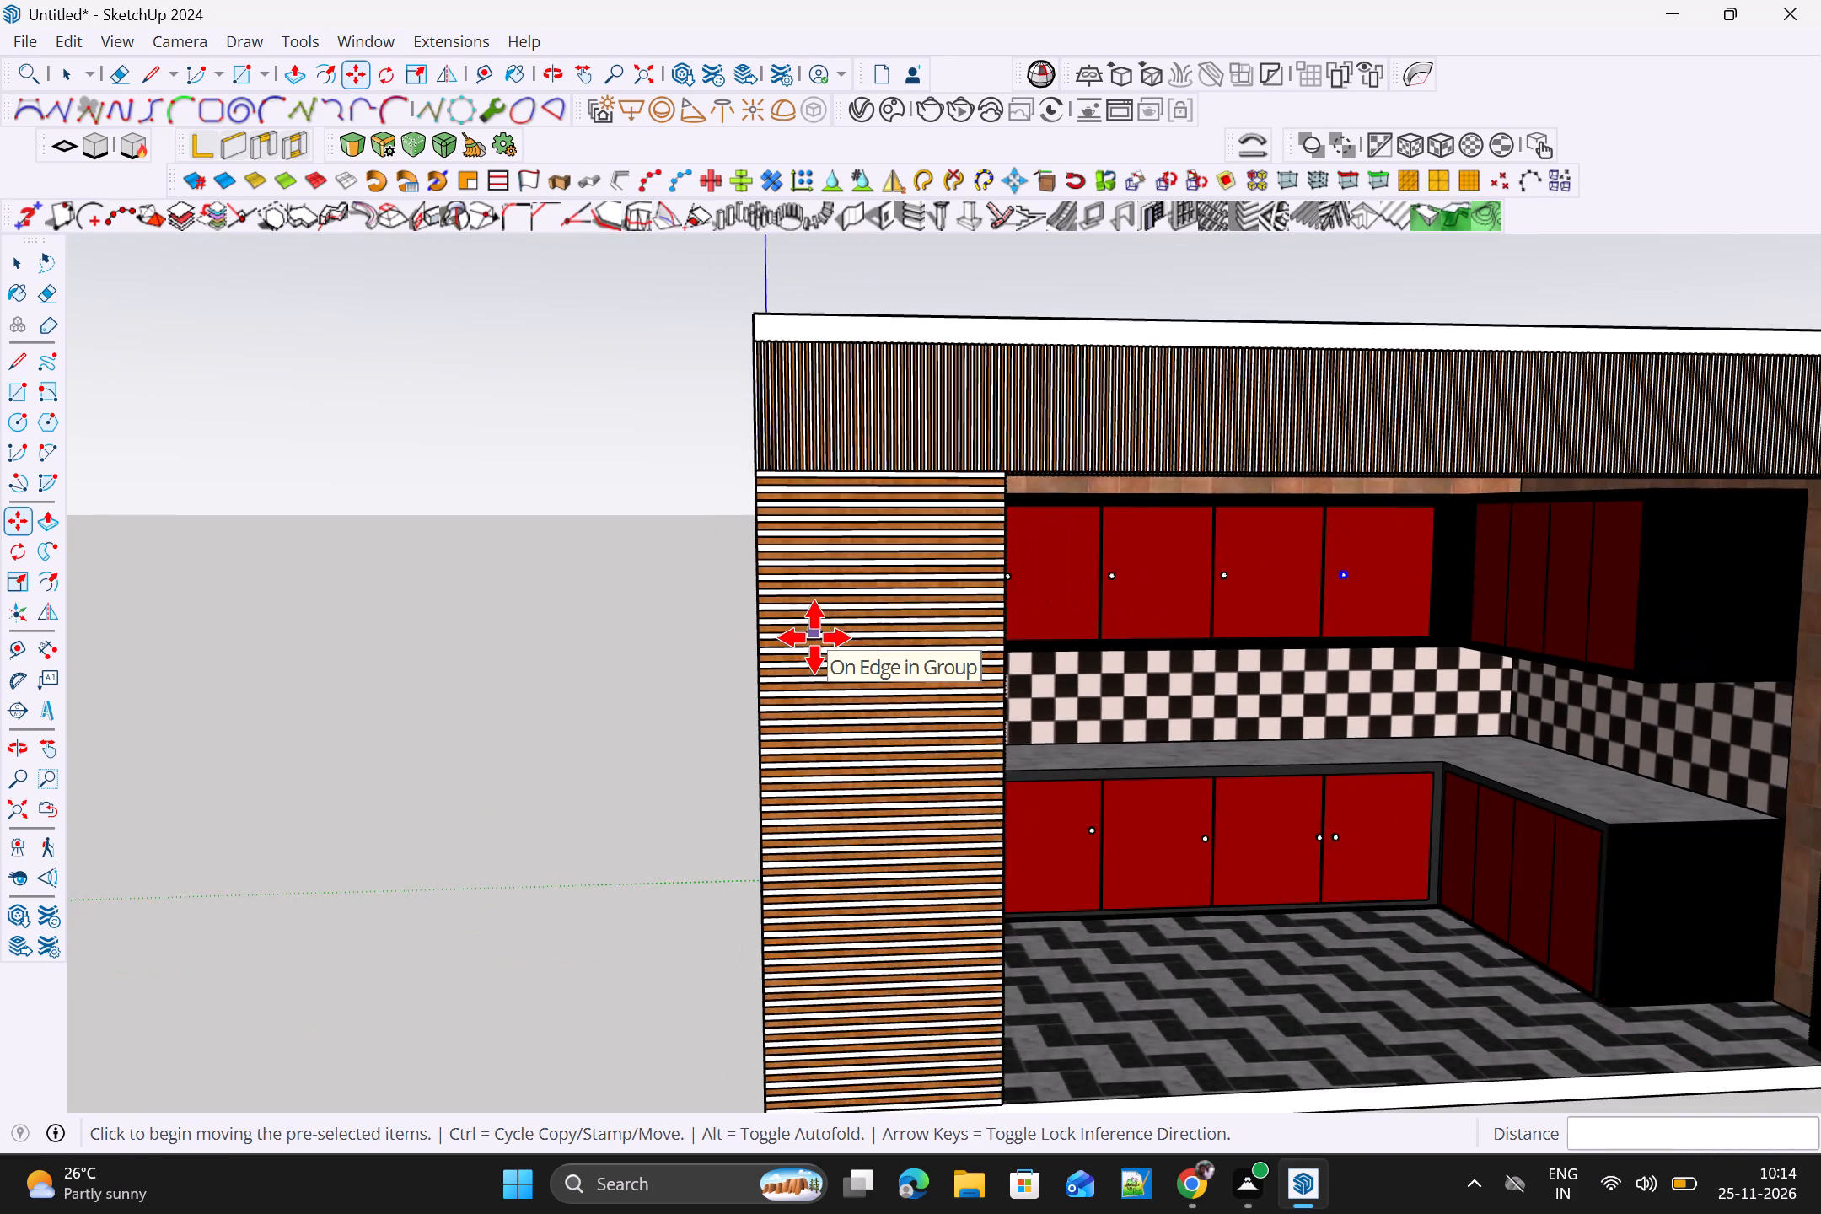
scroll(814, 637, down, 2)
scroll(1354, 747, down, 4)
middle_drag(1374, 810, 917, 701)
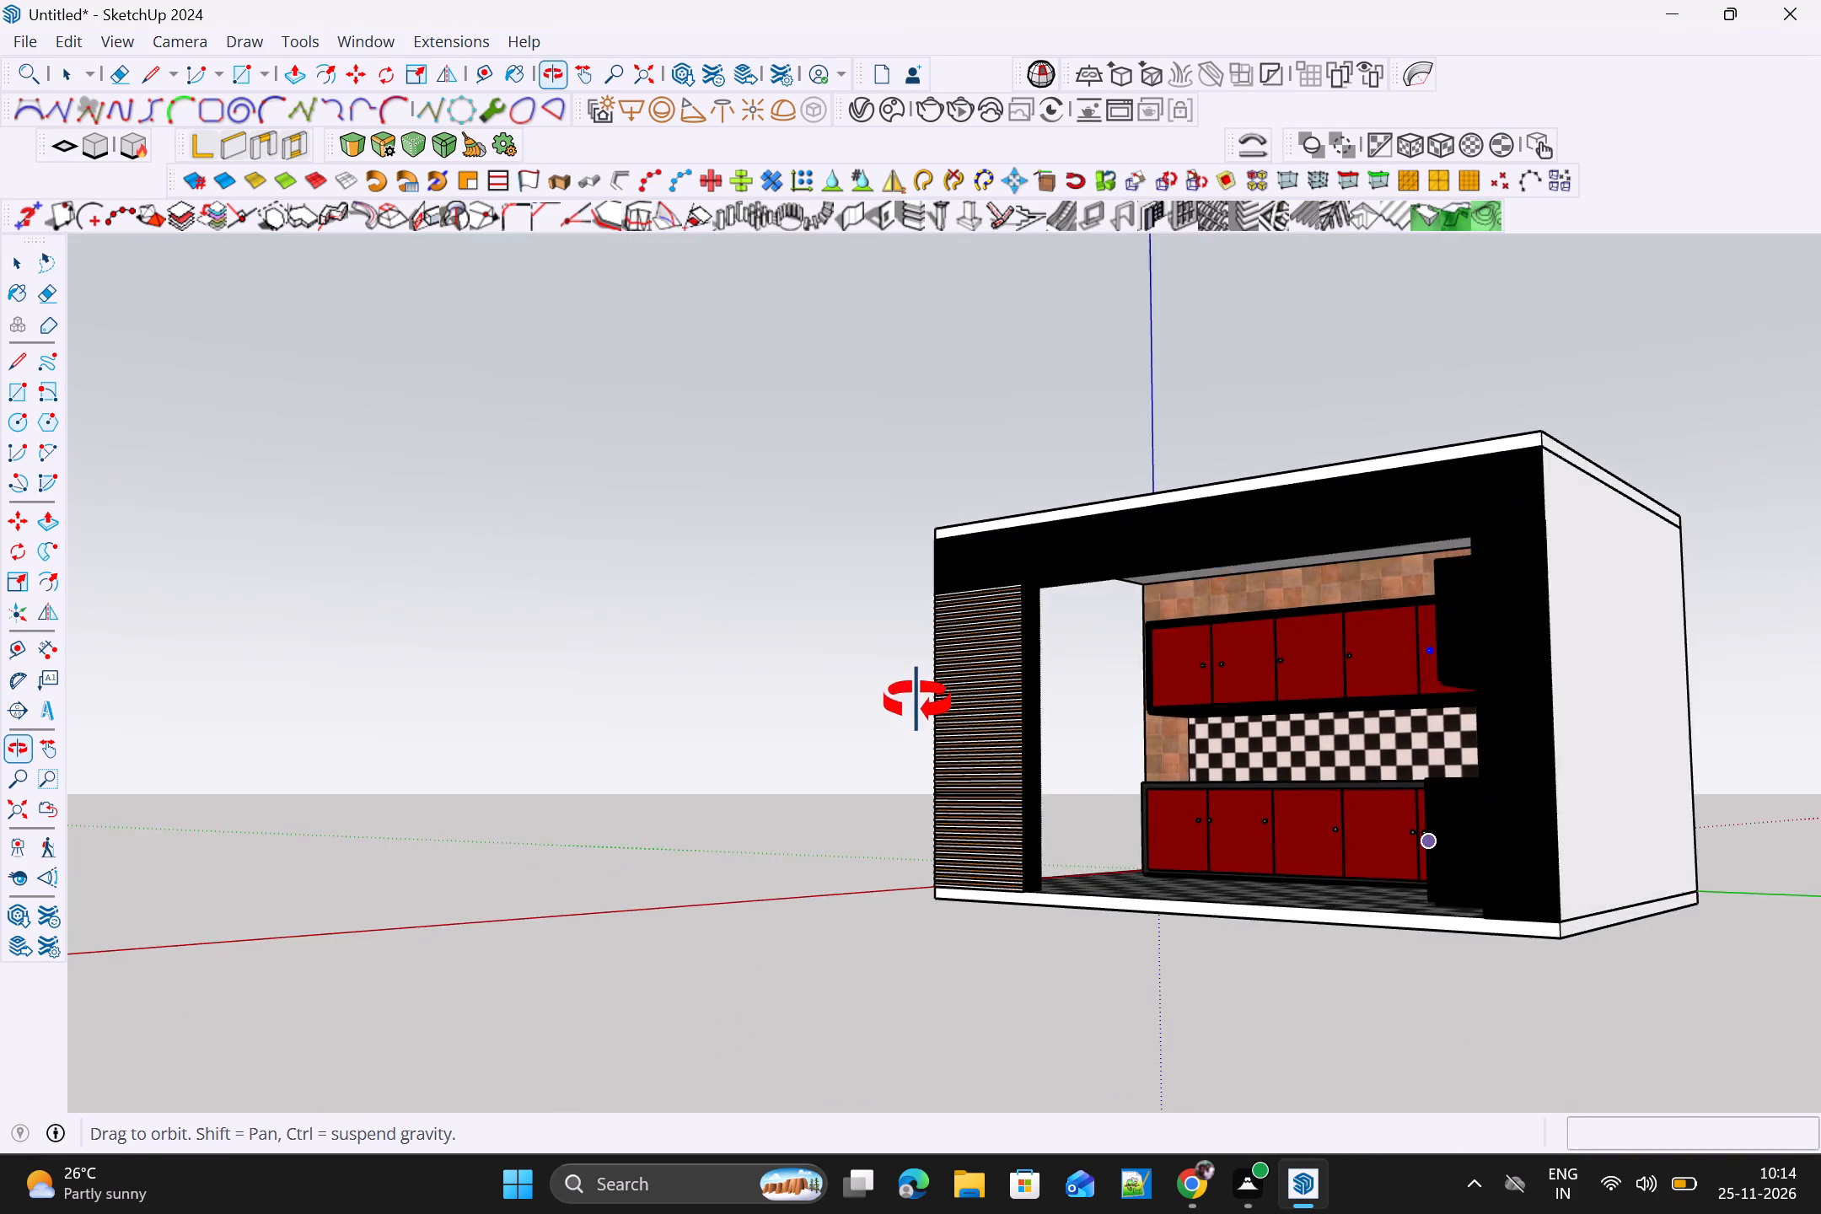
middle_drag(917, 701, 1186, 722)
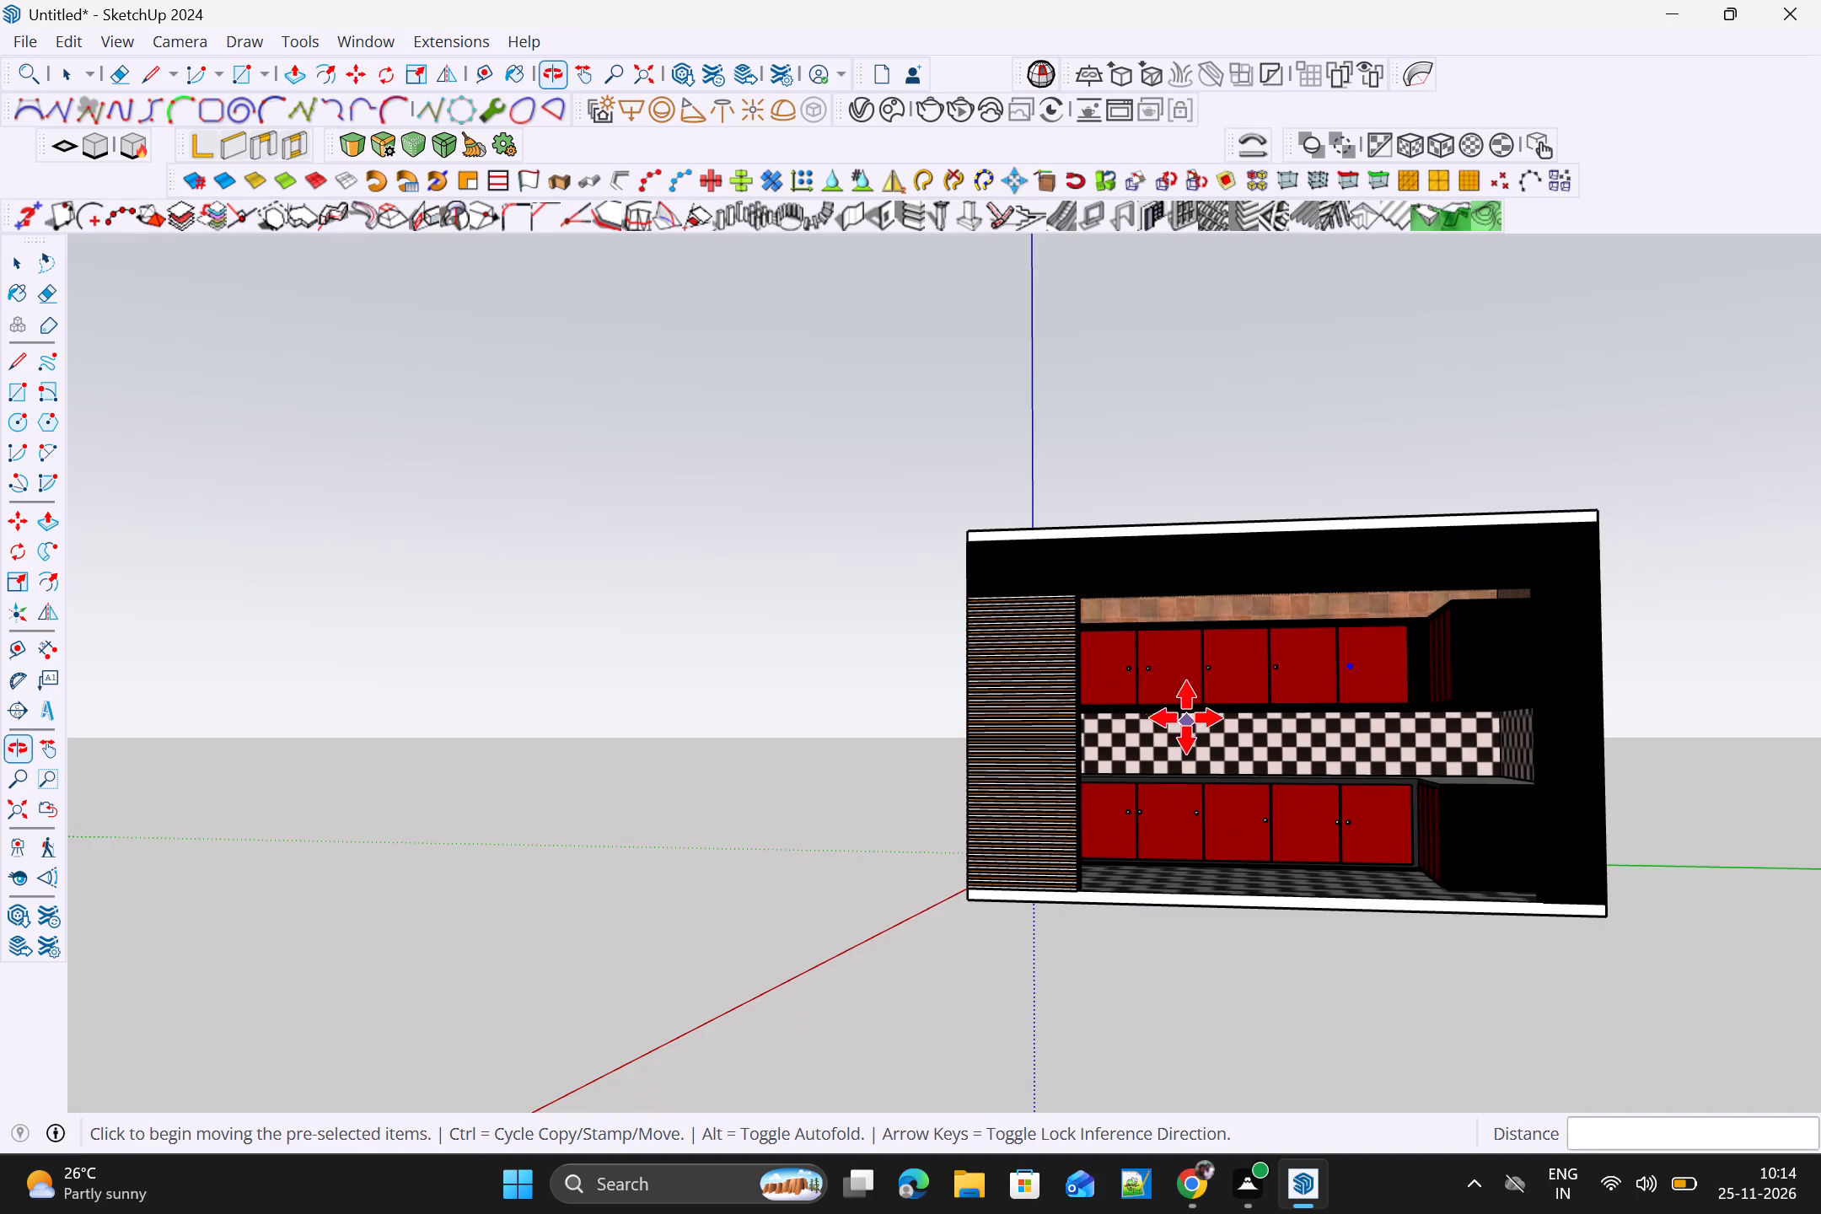
scroll(1181, 714, up, 3)
scroll(1268, 707, up, 4)
scroll(1110, 367, up, 1)
middle_drag(1110, 375, 1112, 490)
scroll(1112, 472, down, 7)
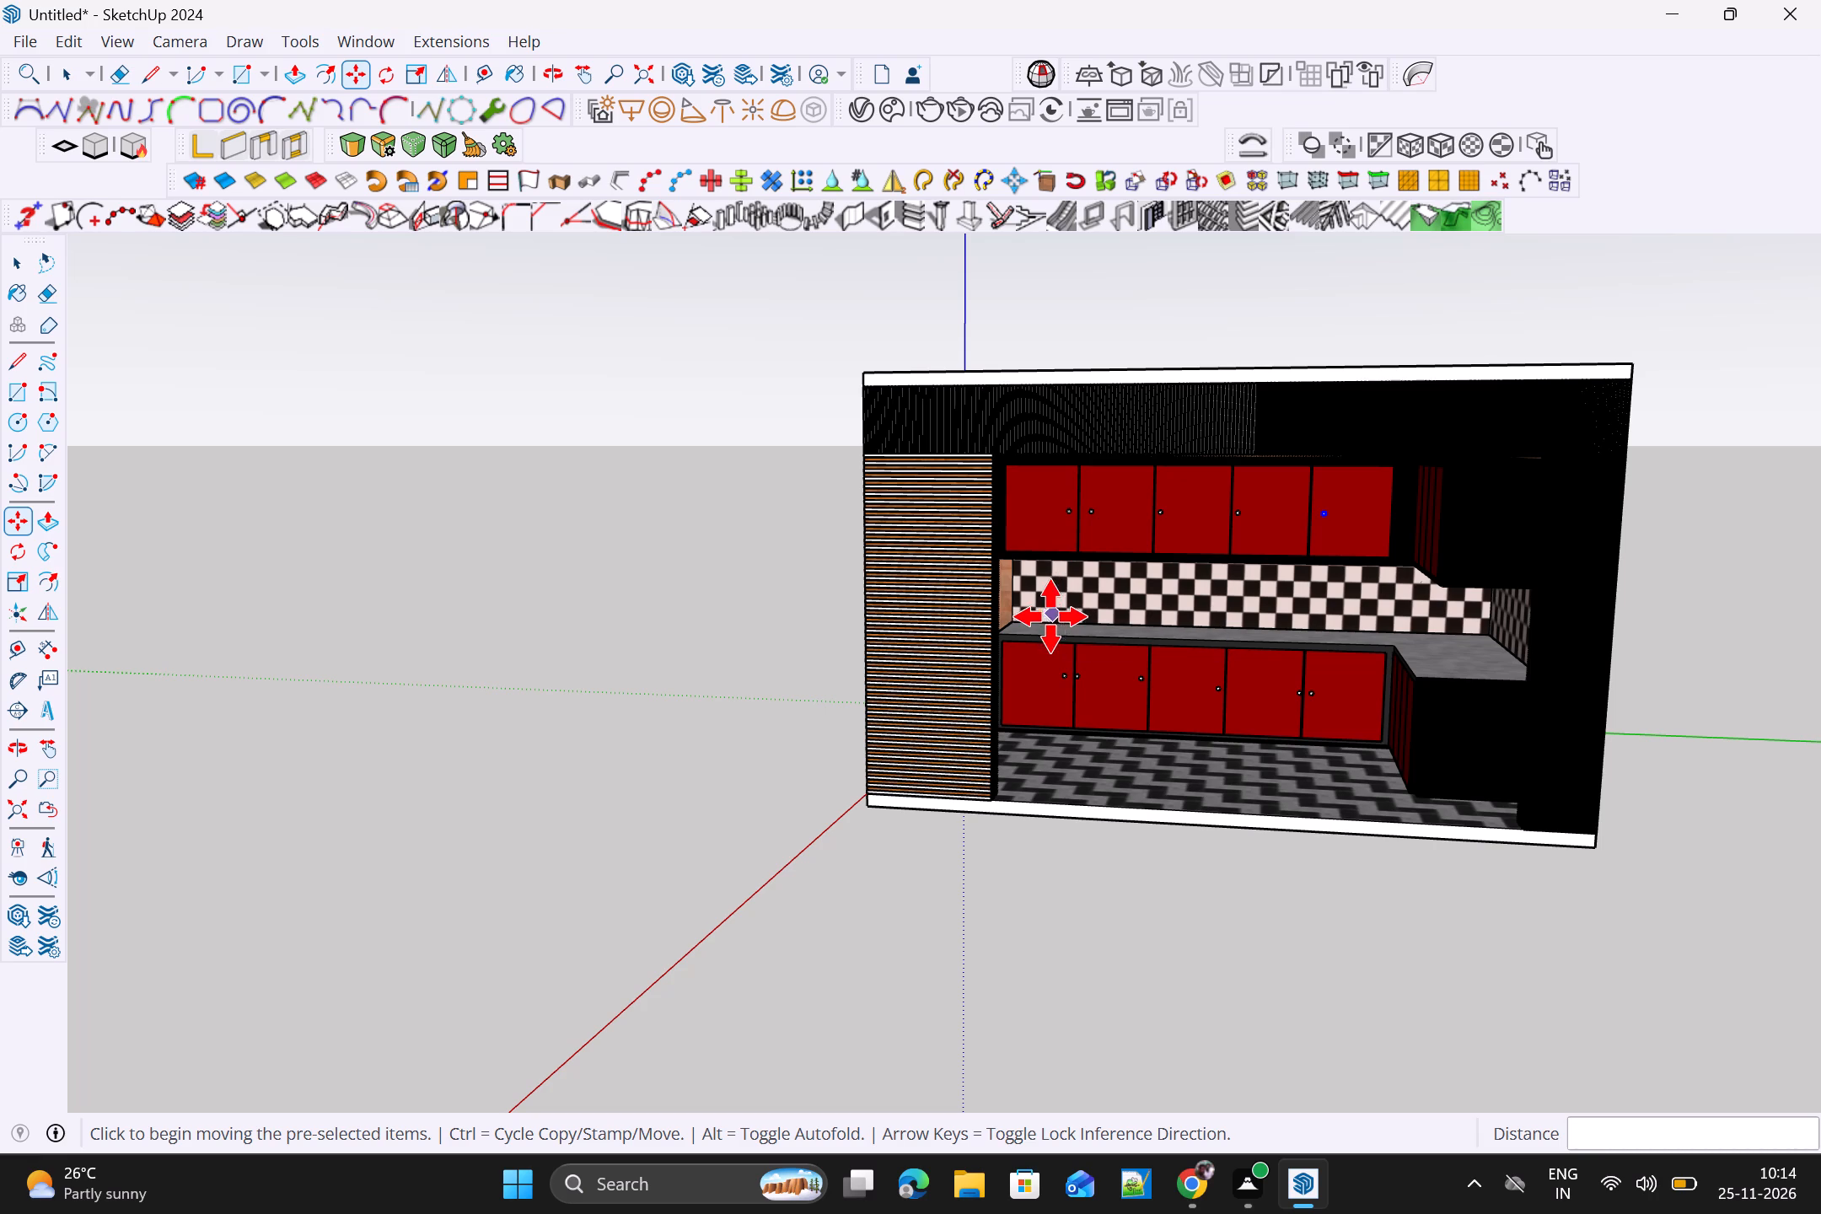
scroll(1085, 618, down, 2)
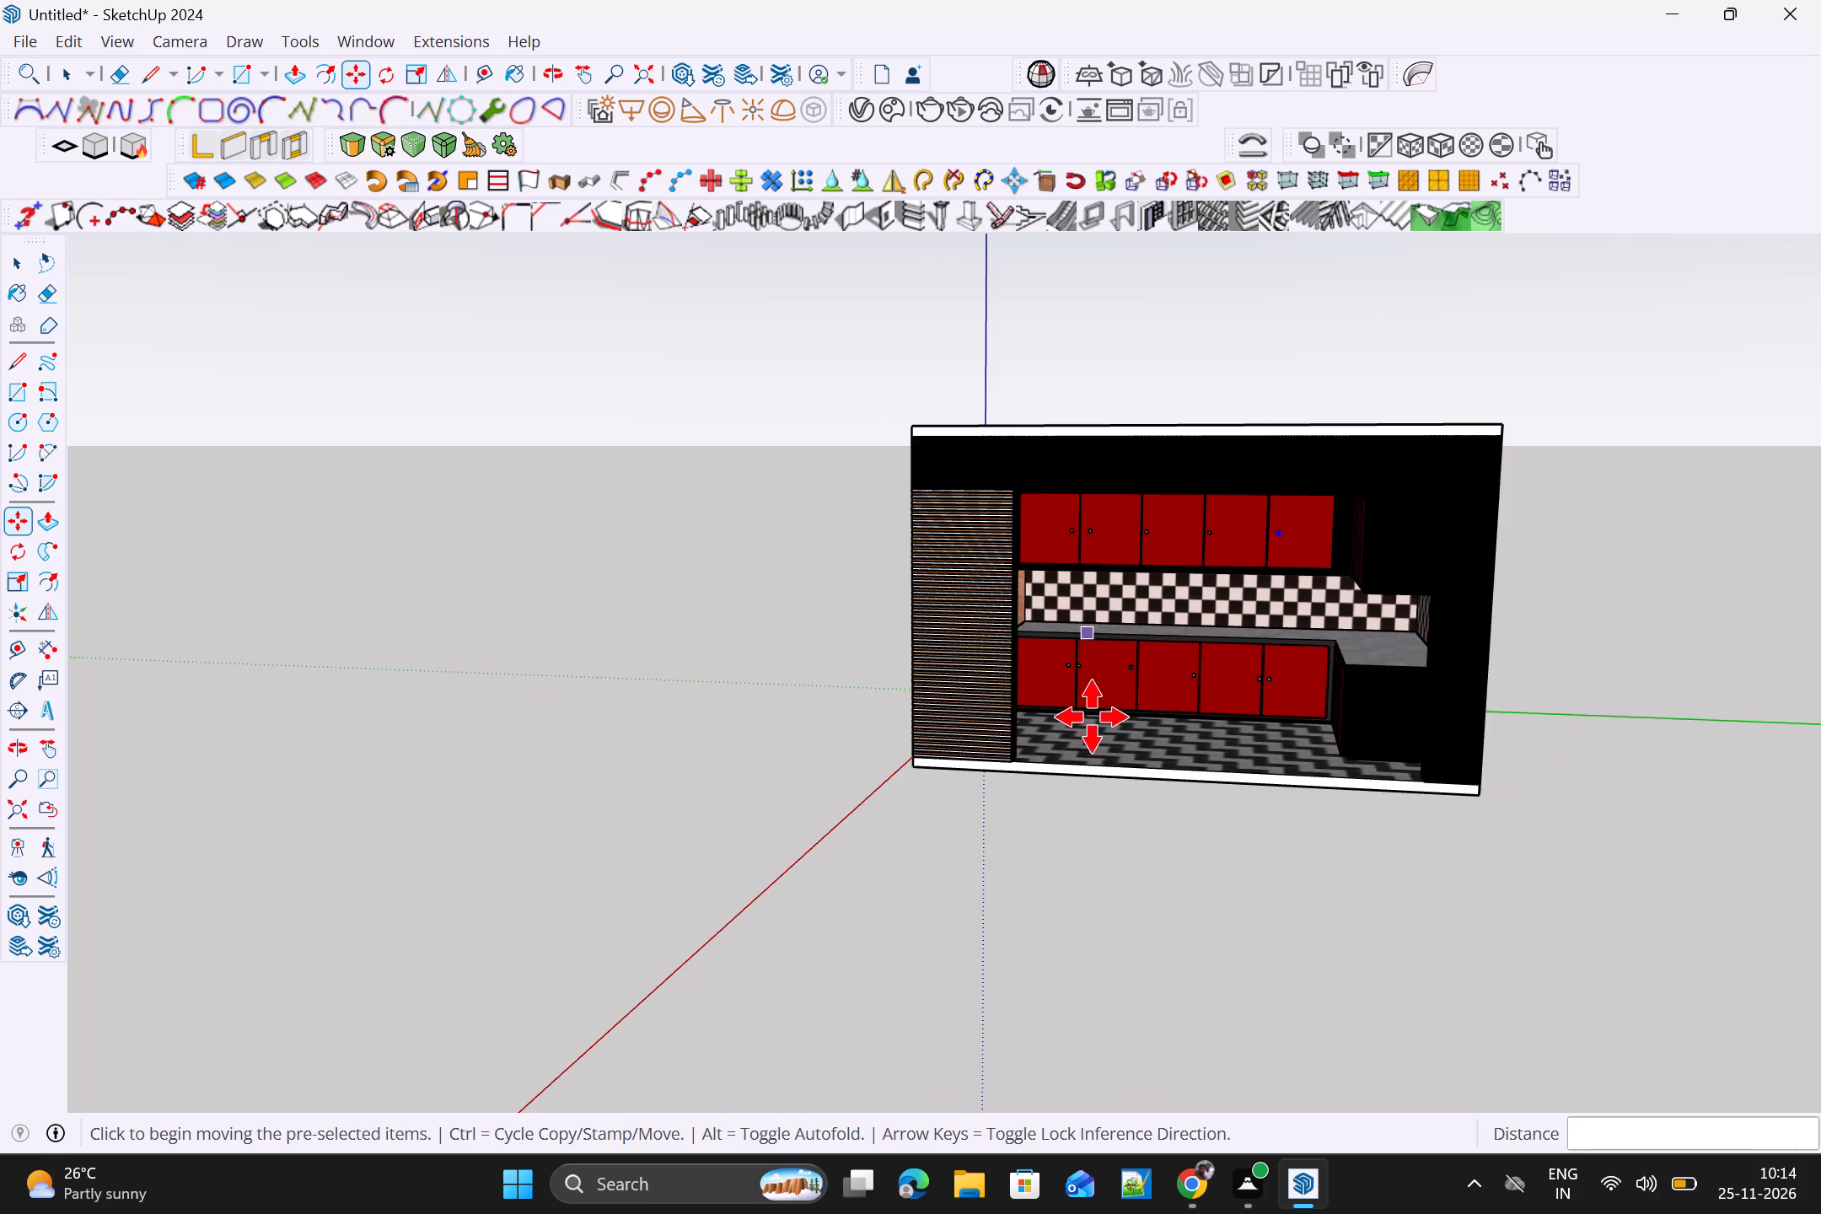
middle_drag(1103, 722, 1500, 746)
middle_drag(1029, 606, 1432, 548)
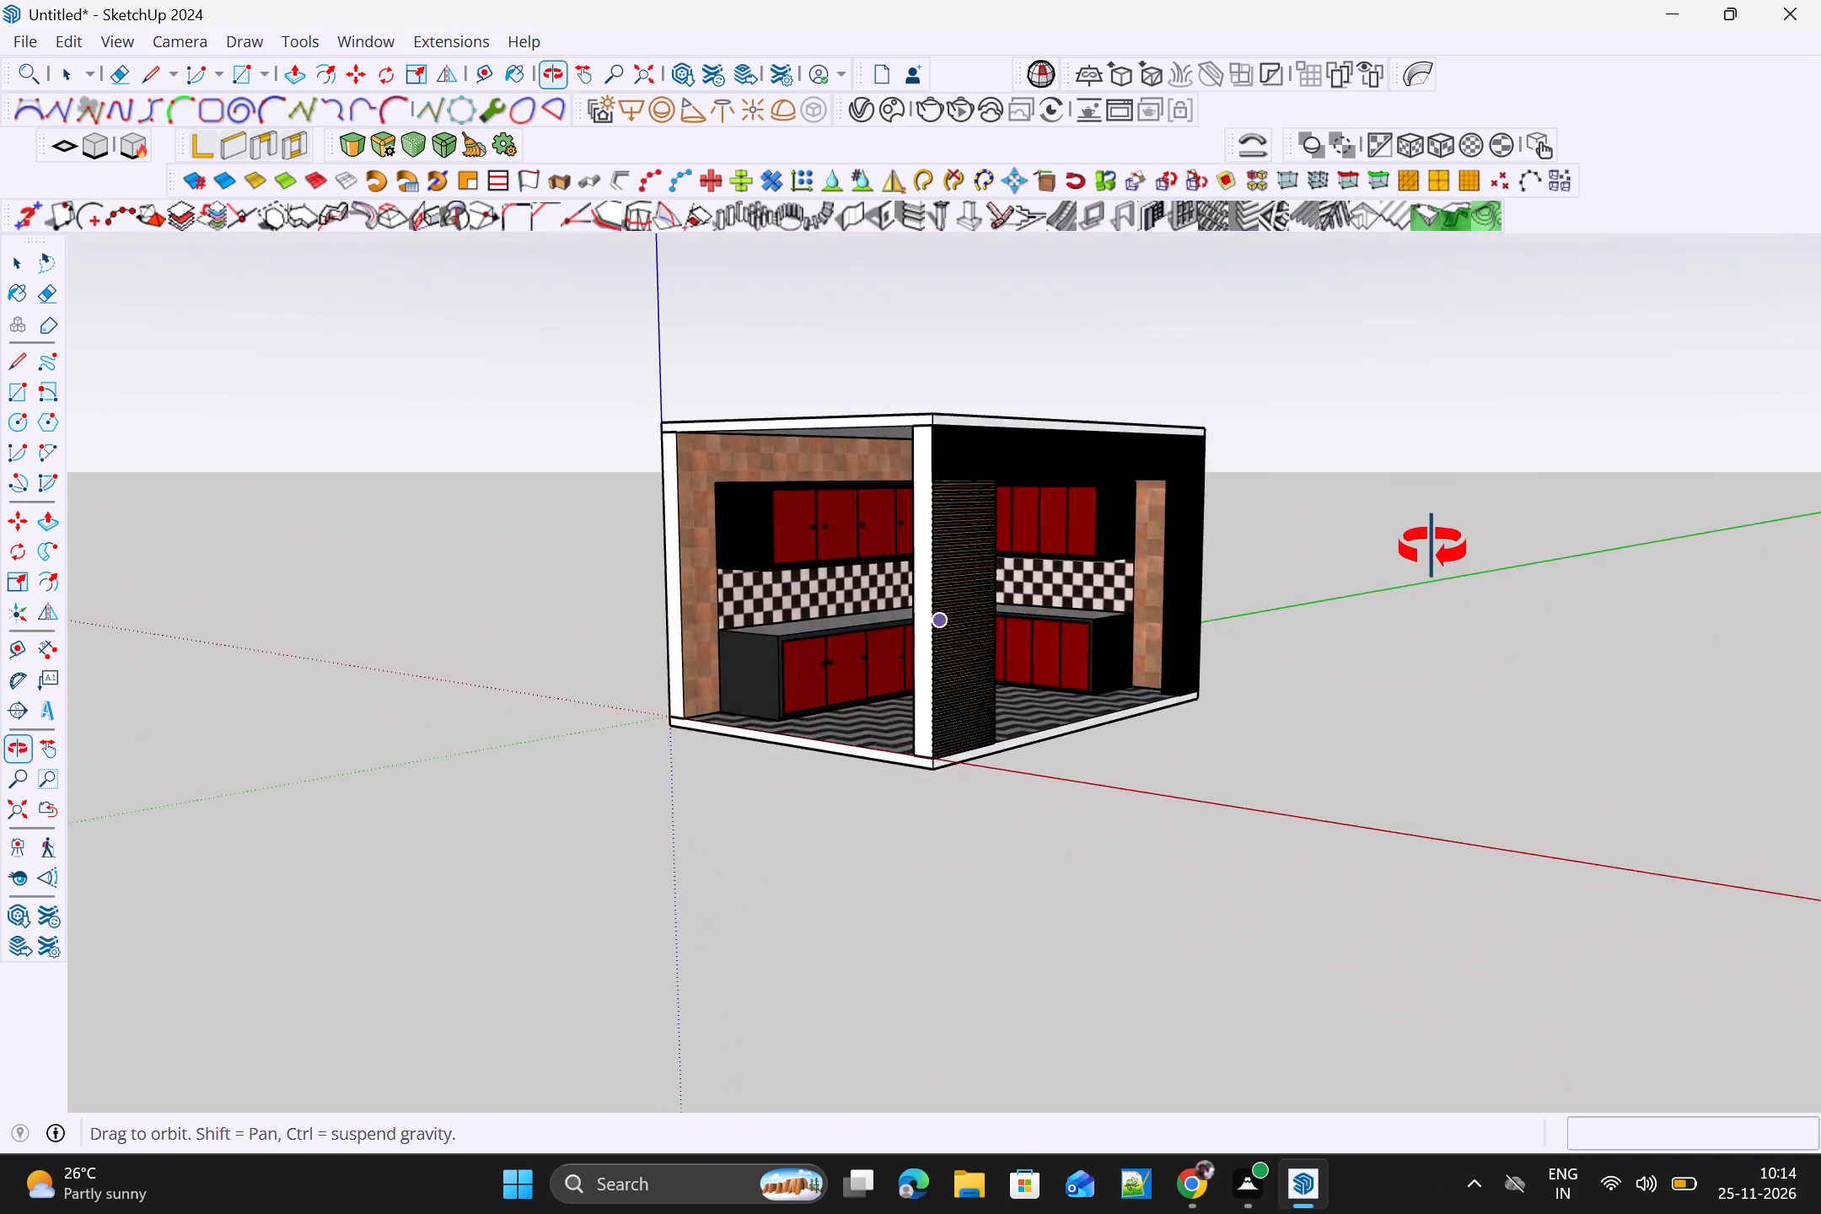
middle_drag(1432, 548, 1053, 558)
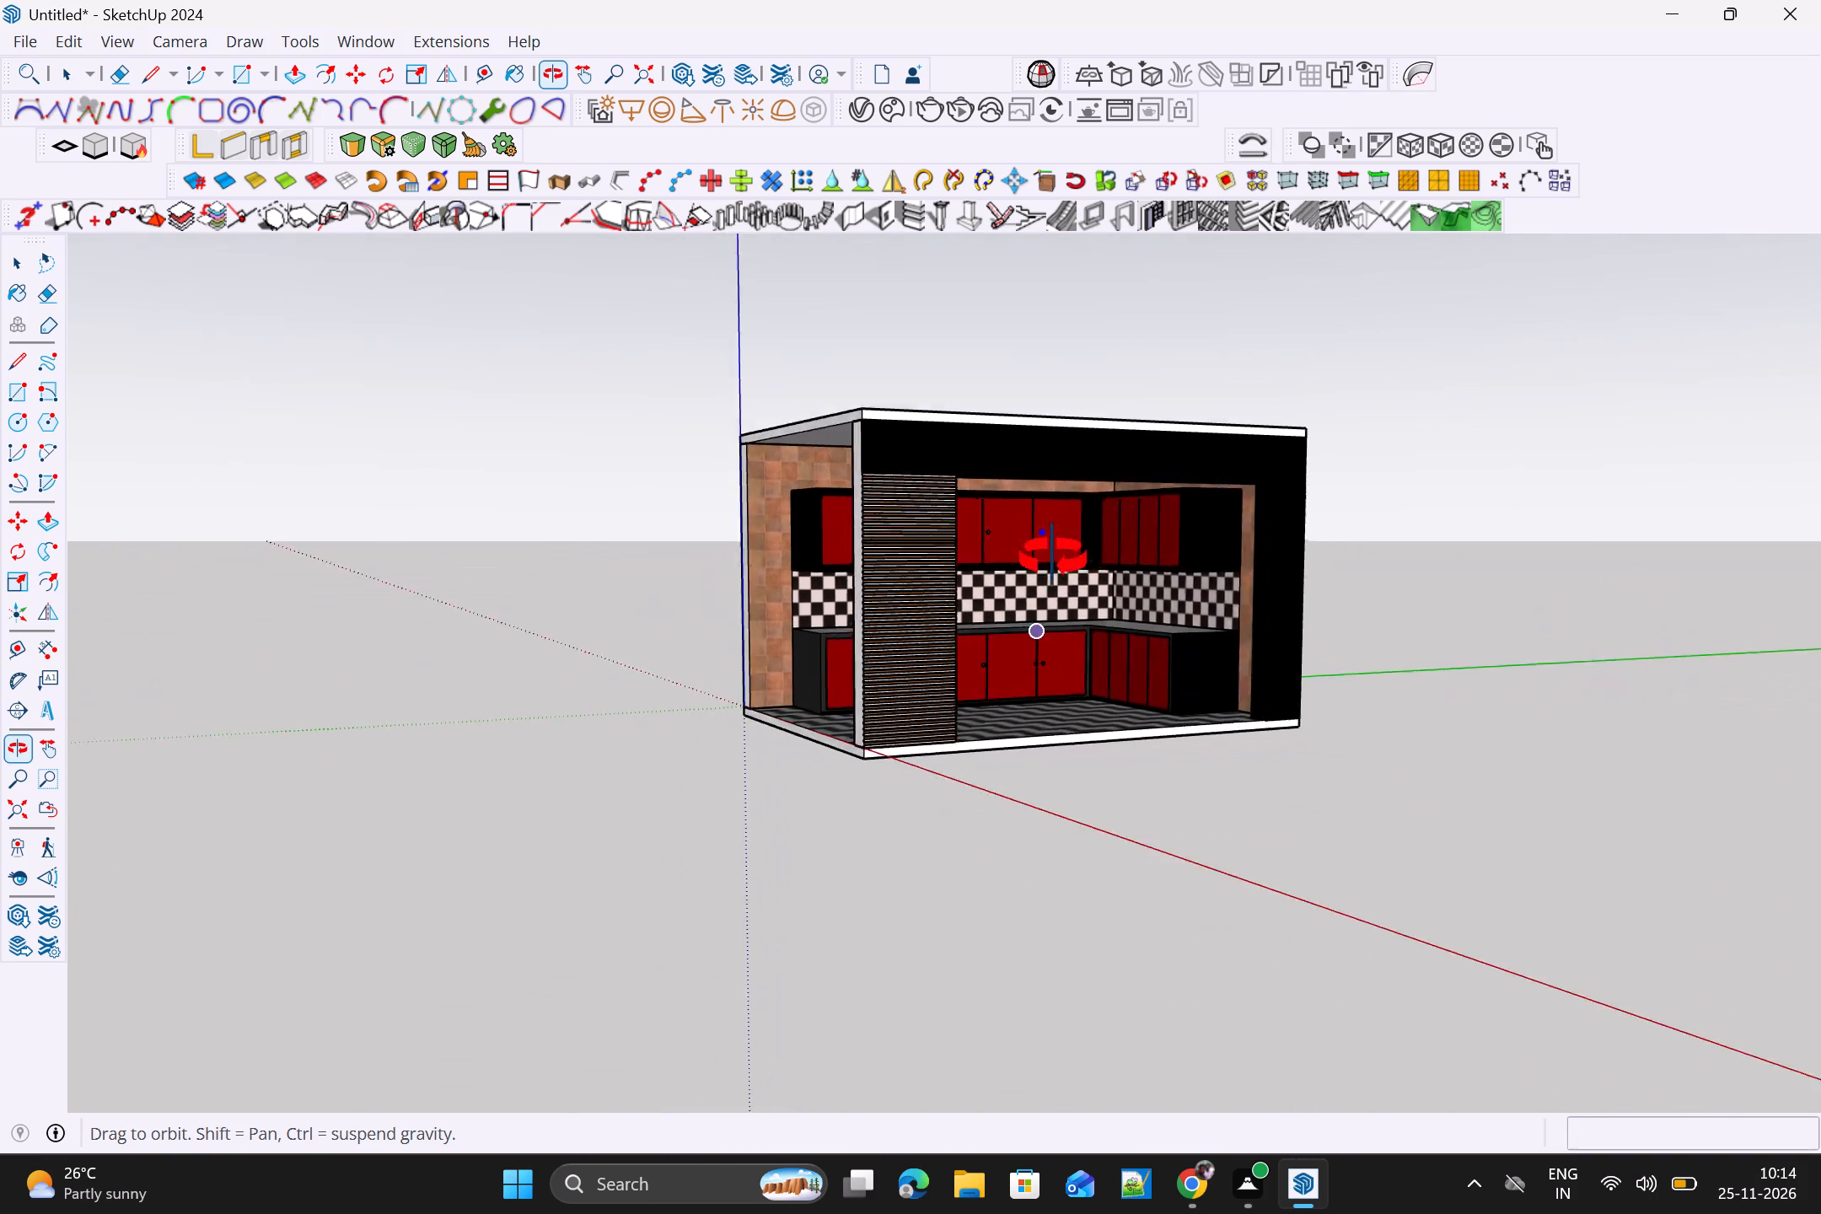
middle_drag(1053, 558, 1335, 564)
Copy the end lower door's knob out of the kitchen onto the open ground beyond the slatted partition.
scroll(840, 608, up, 11)
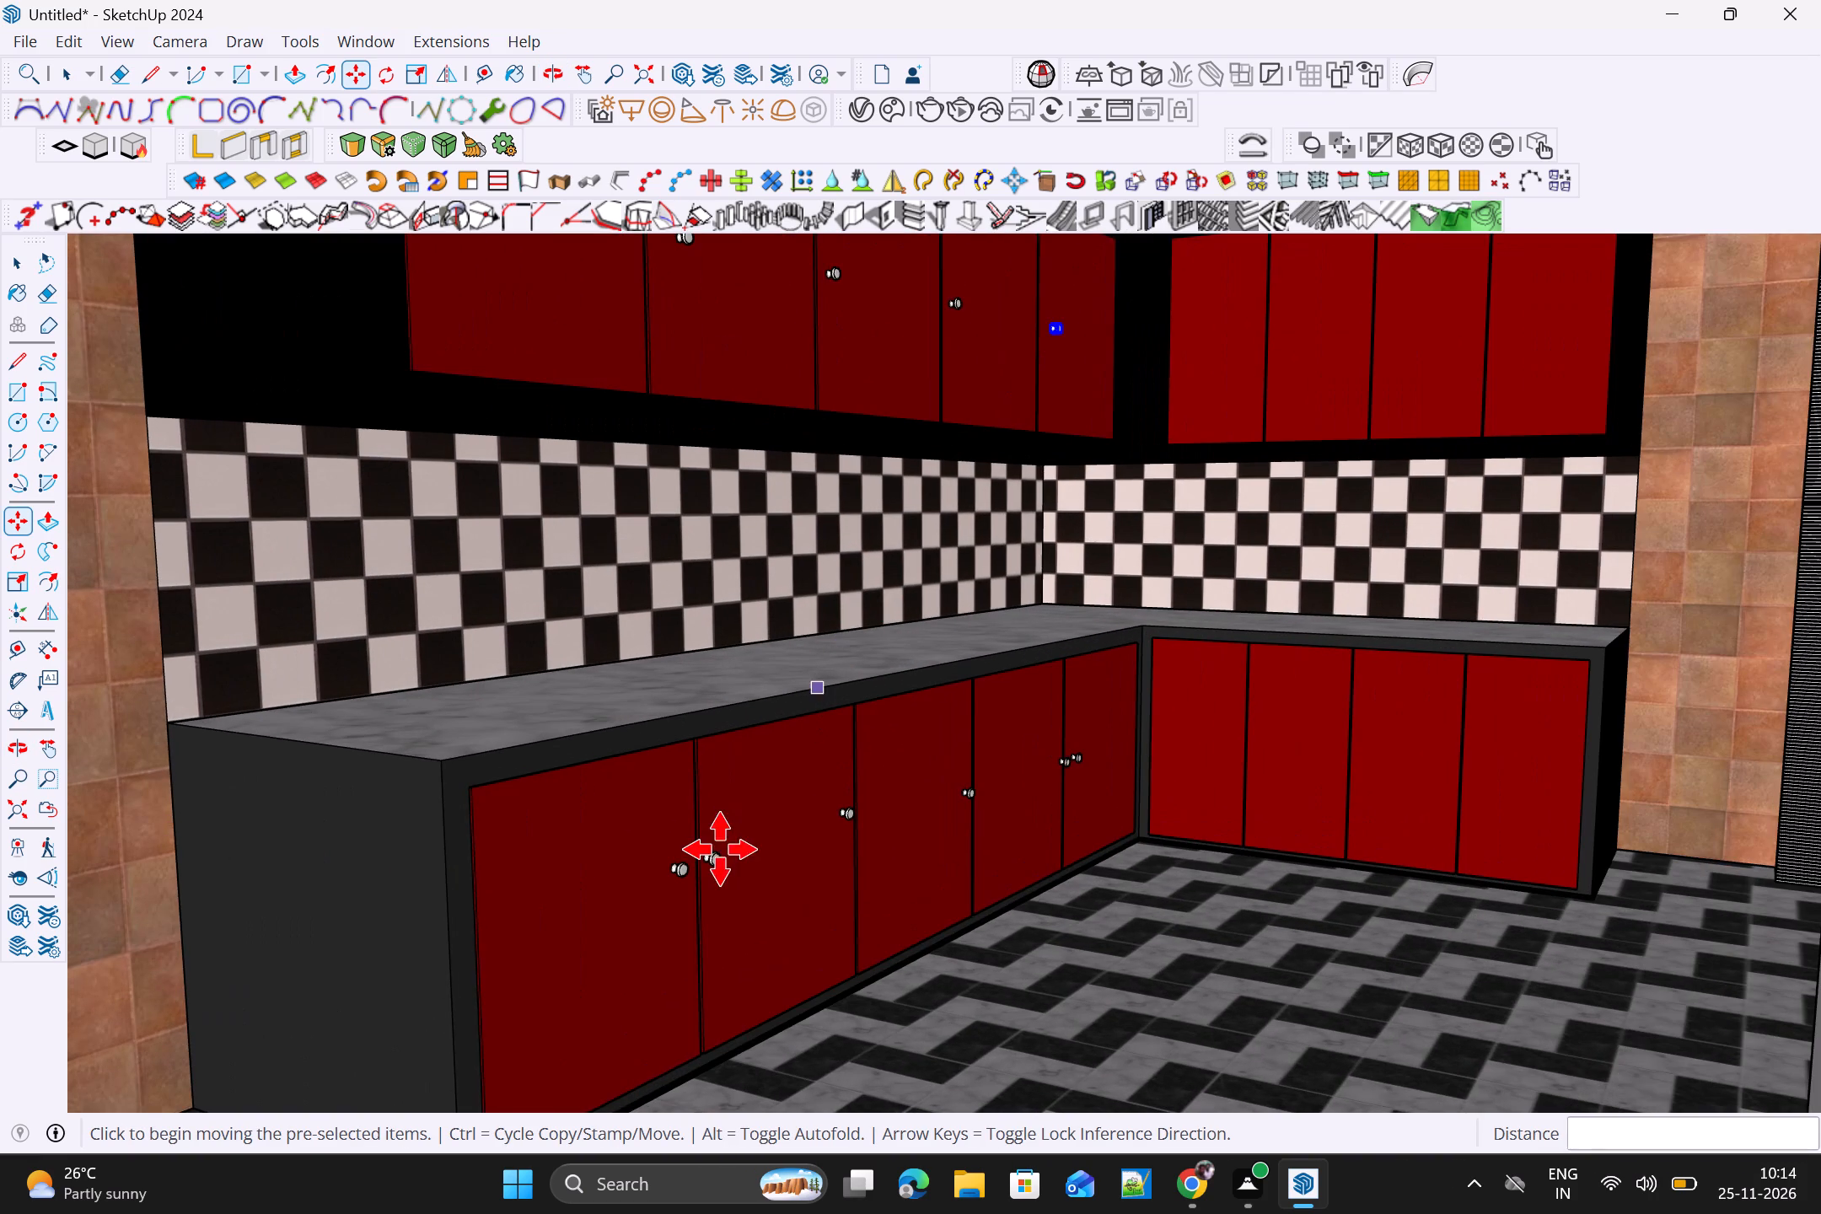
key(space)
click(678, 880)
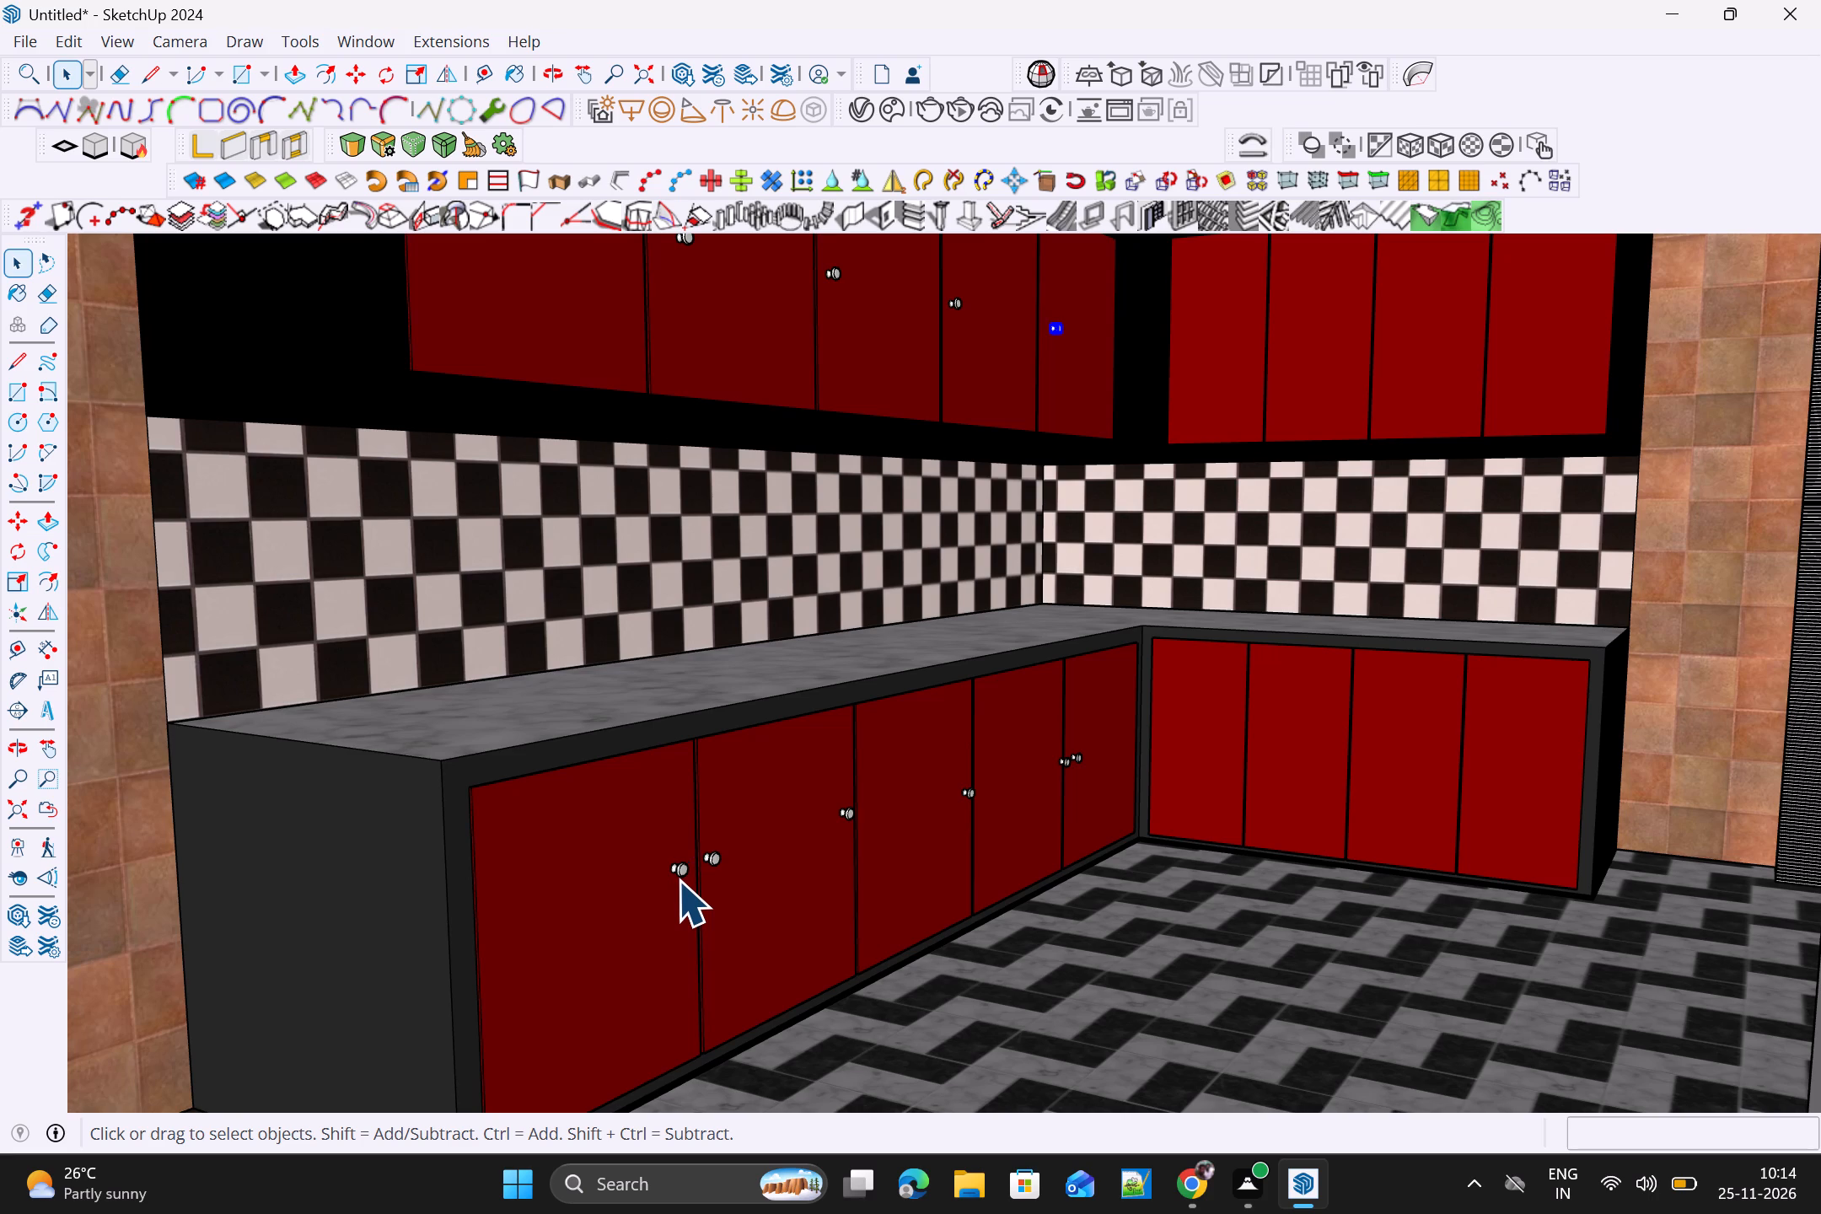
key(m)
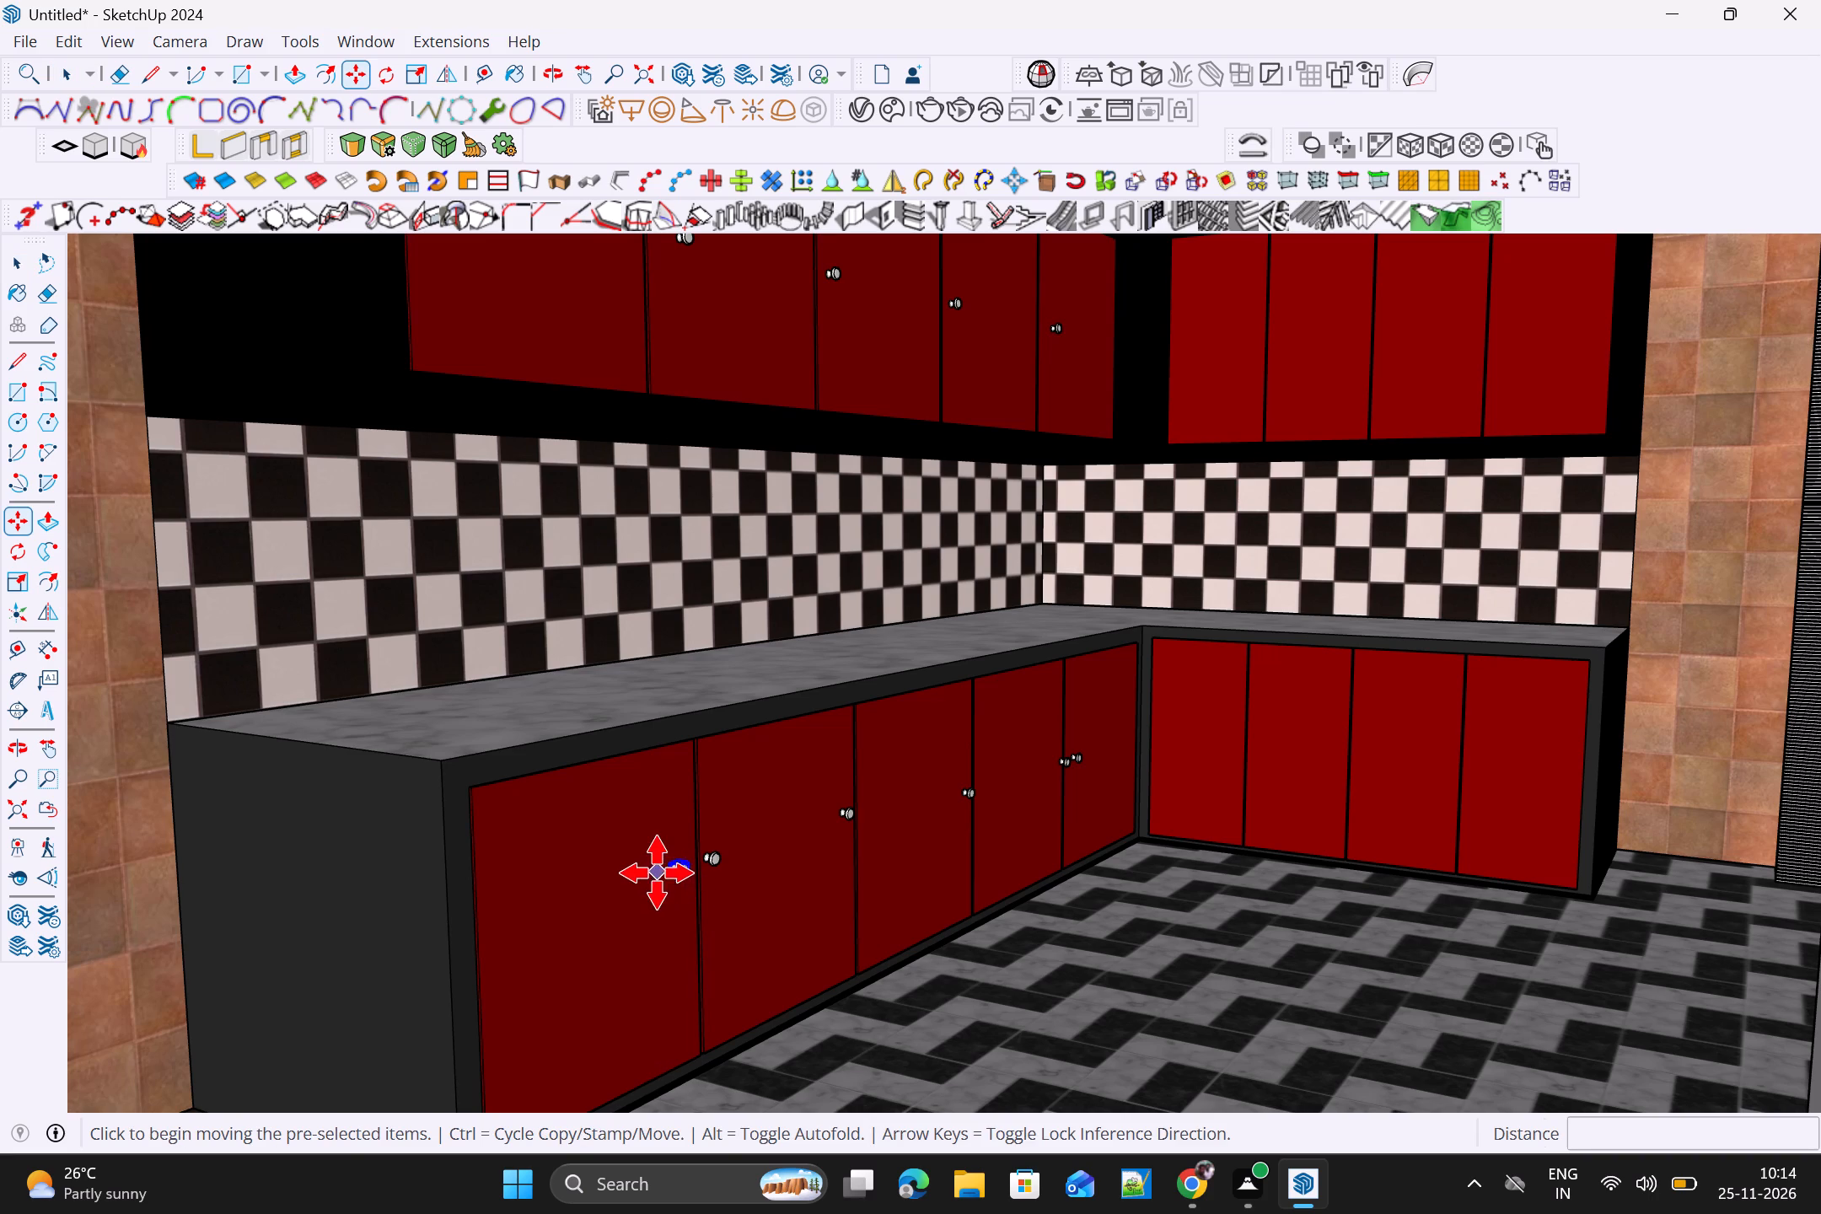
click(672, 870)
scroll(1104, 972, down, 4)
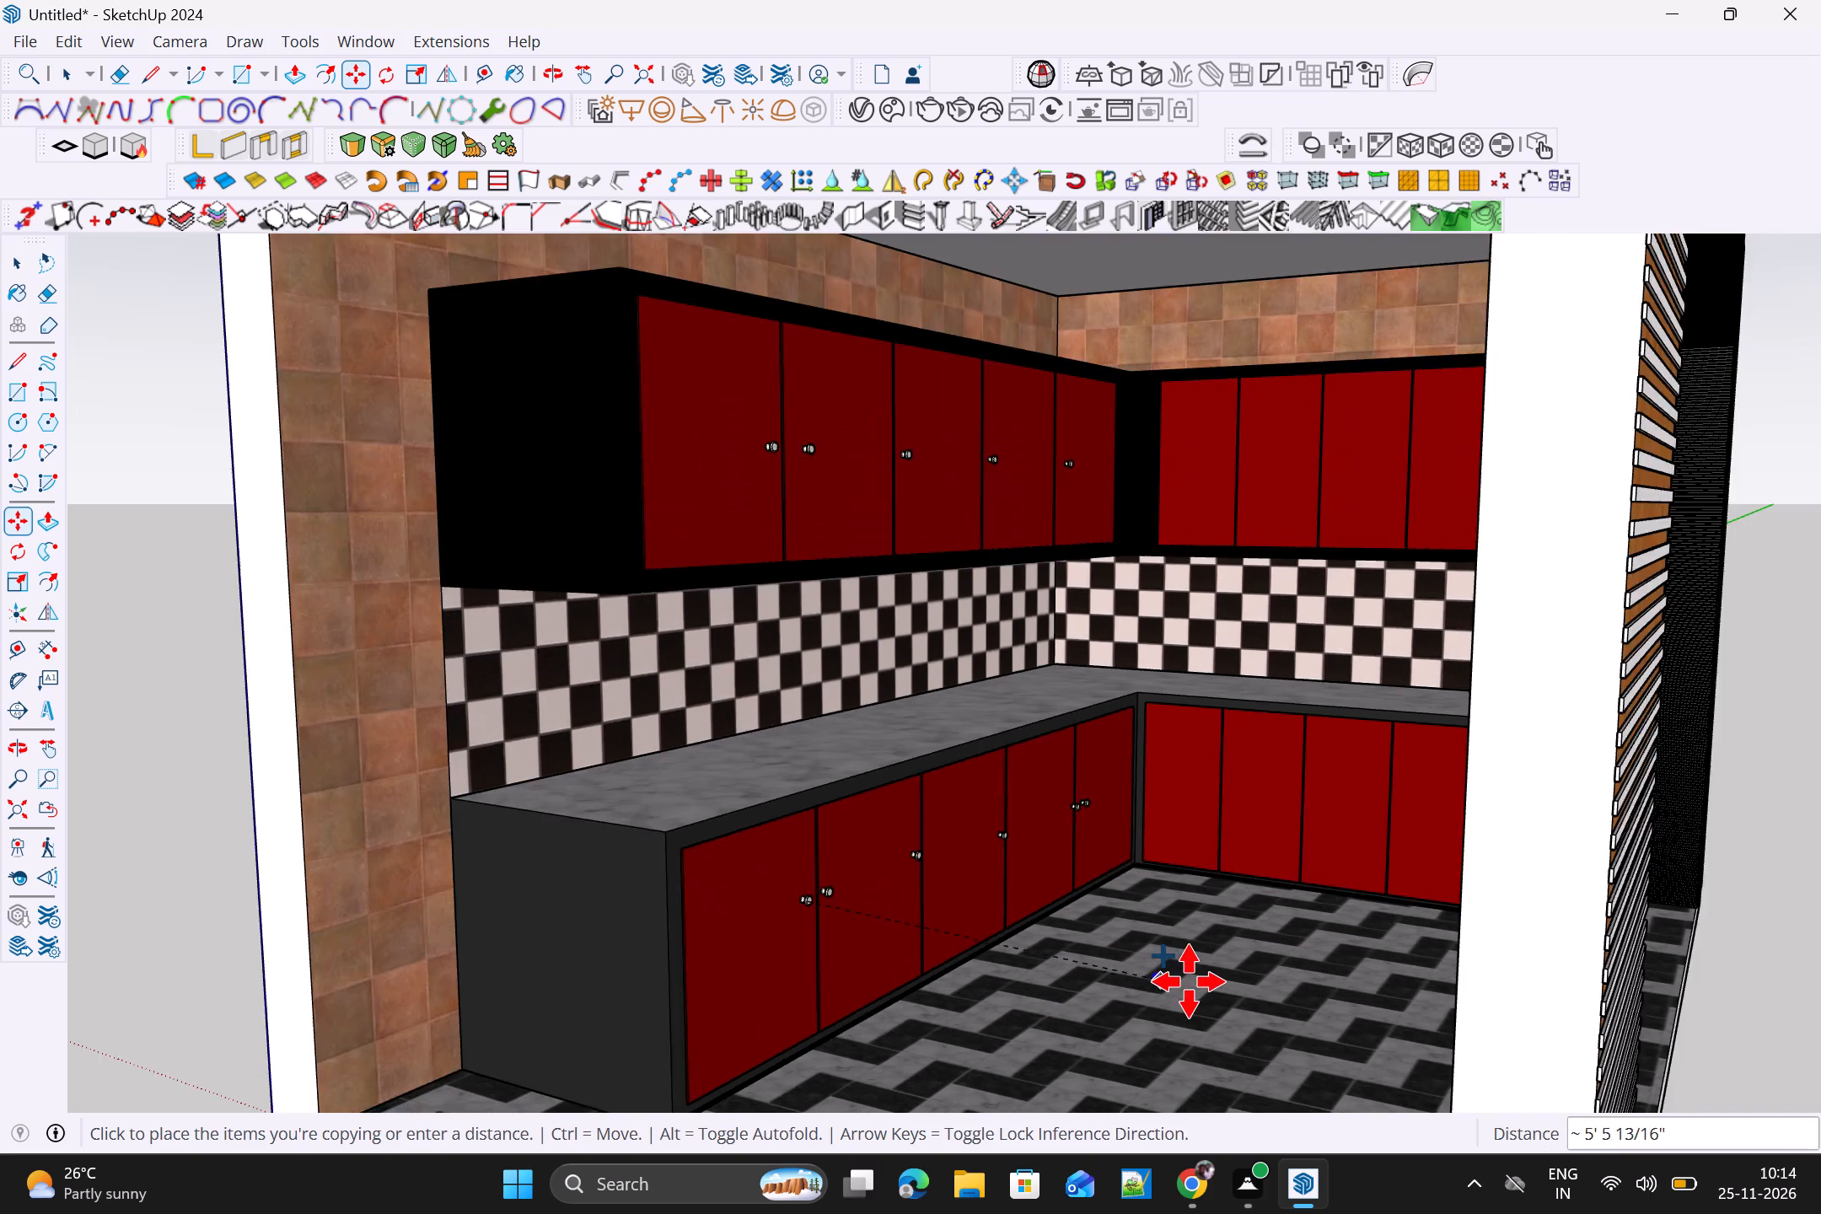
scroll(1189, 981, down, 4)
click(1619, 1005)
Rotate the knob copy on the open ground 90 degrees horizontally to suit the adjoining run's doors.
scroll(1729, 1010, up, 8)
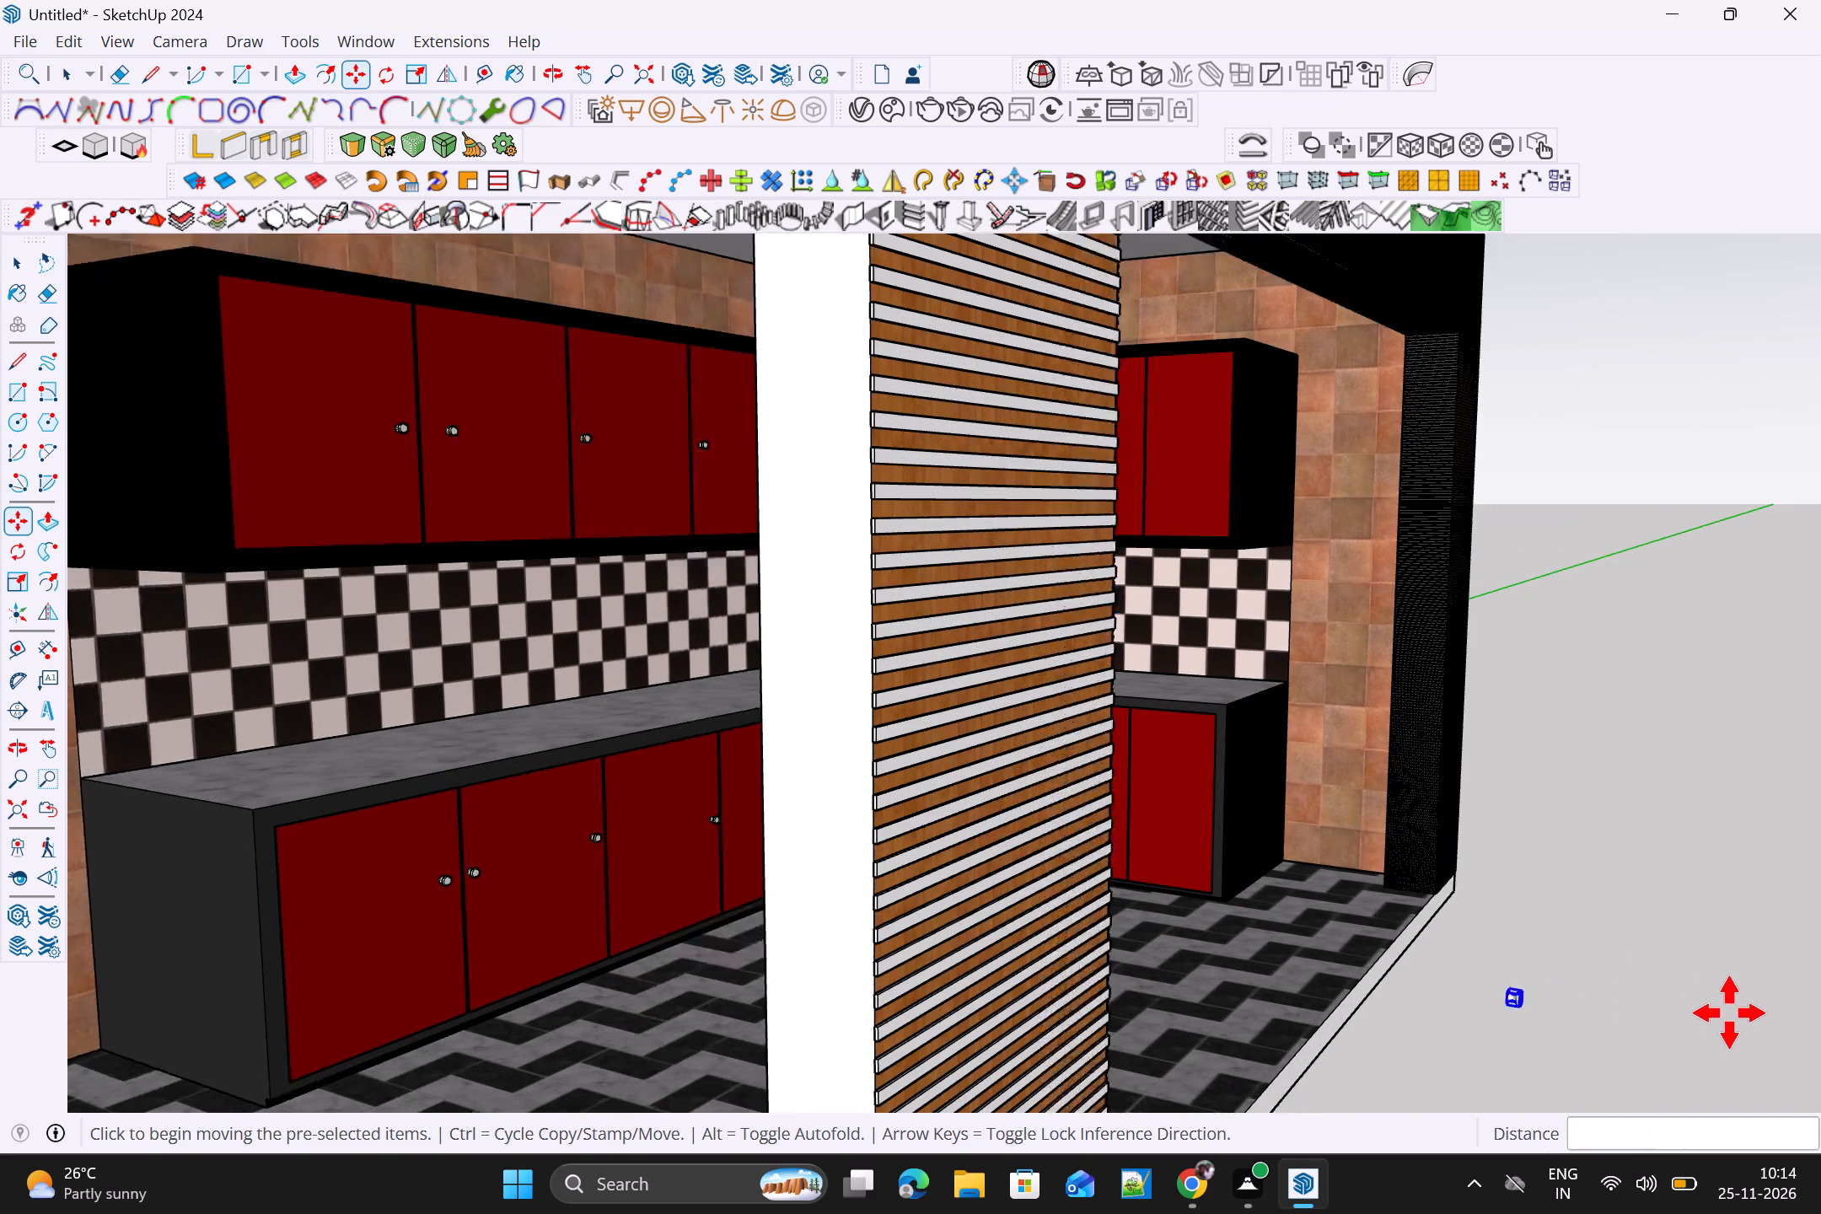
key(q)
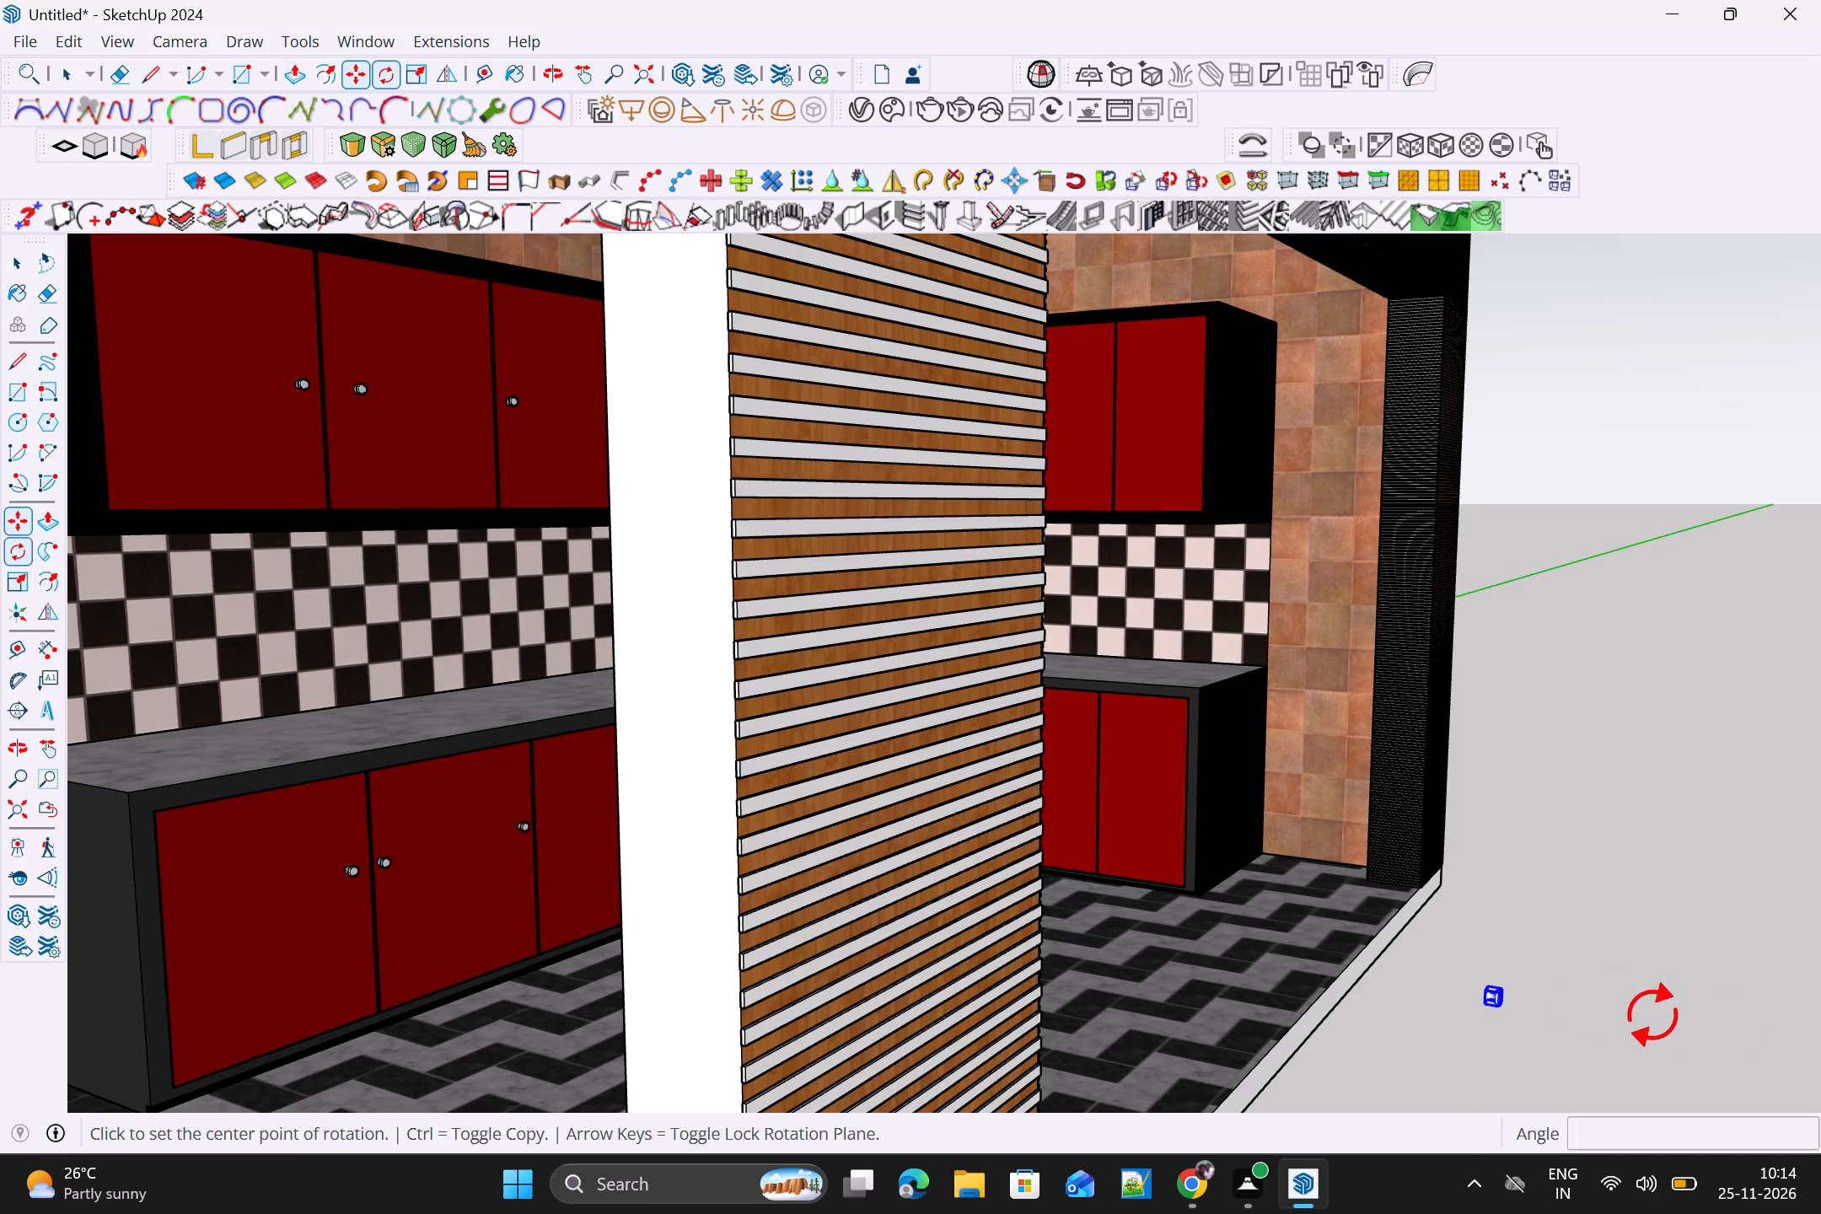
click(1600, 1029)
click(1638, 1033)
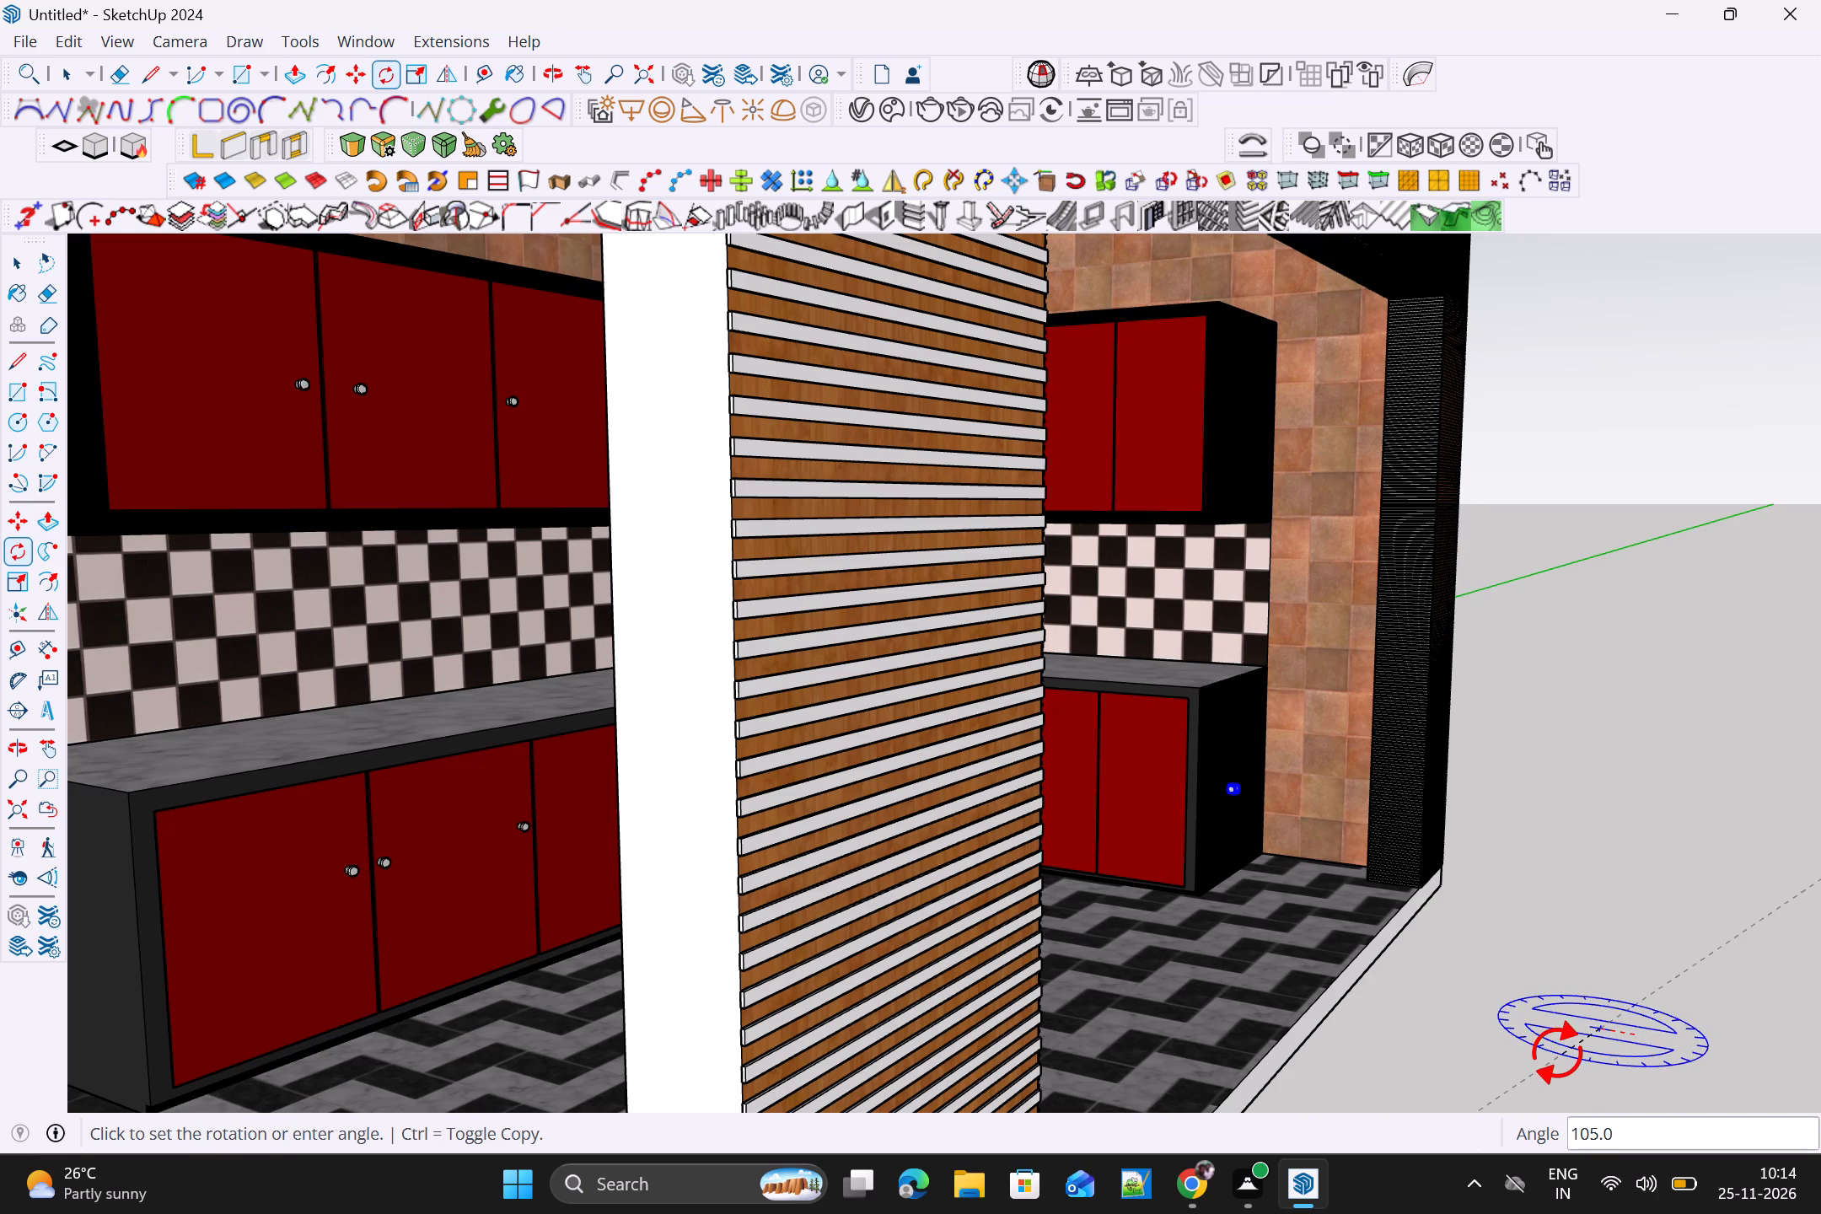
text(90)
key(Return)
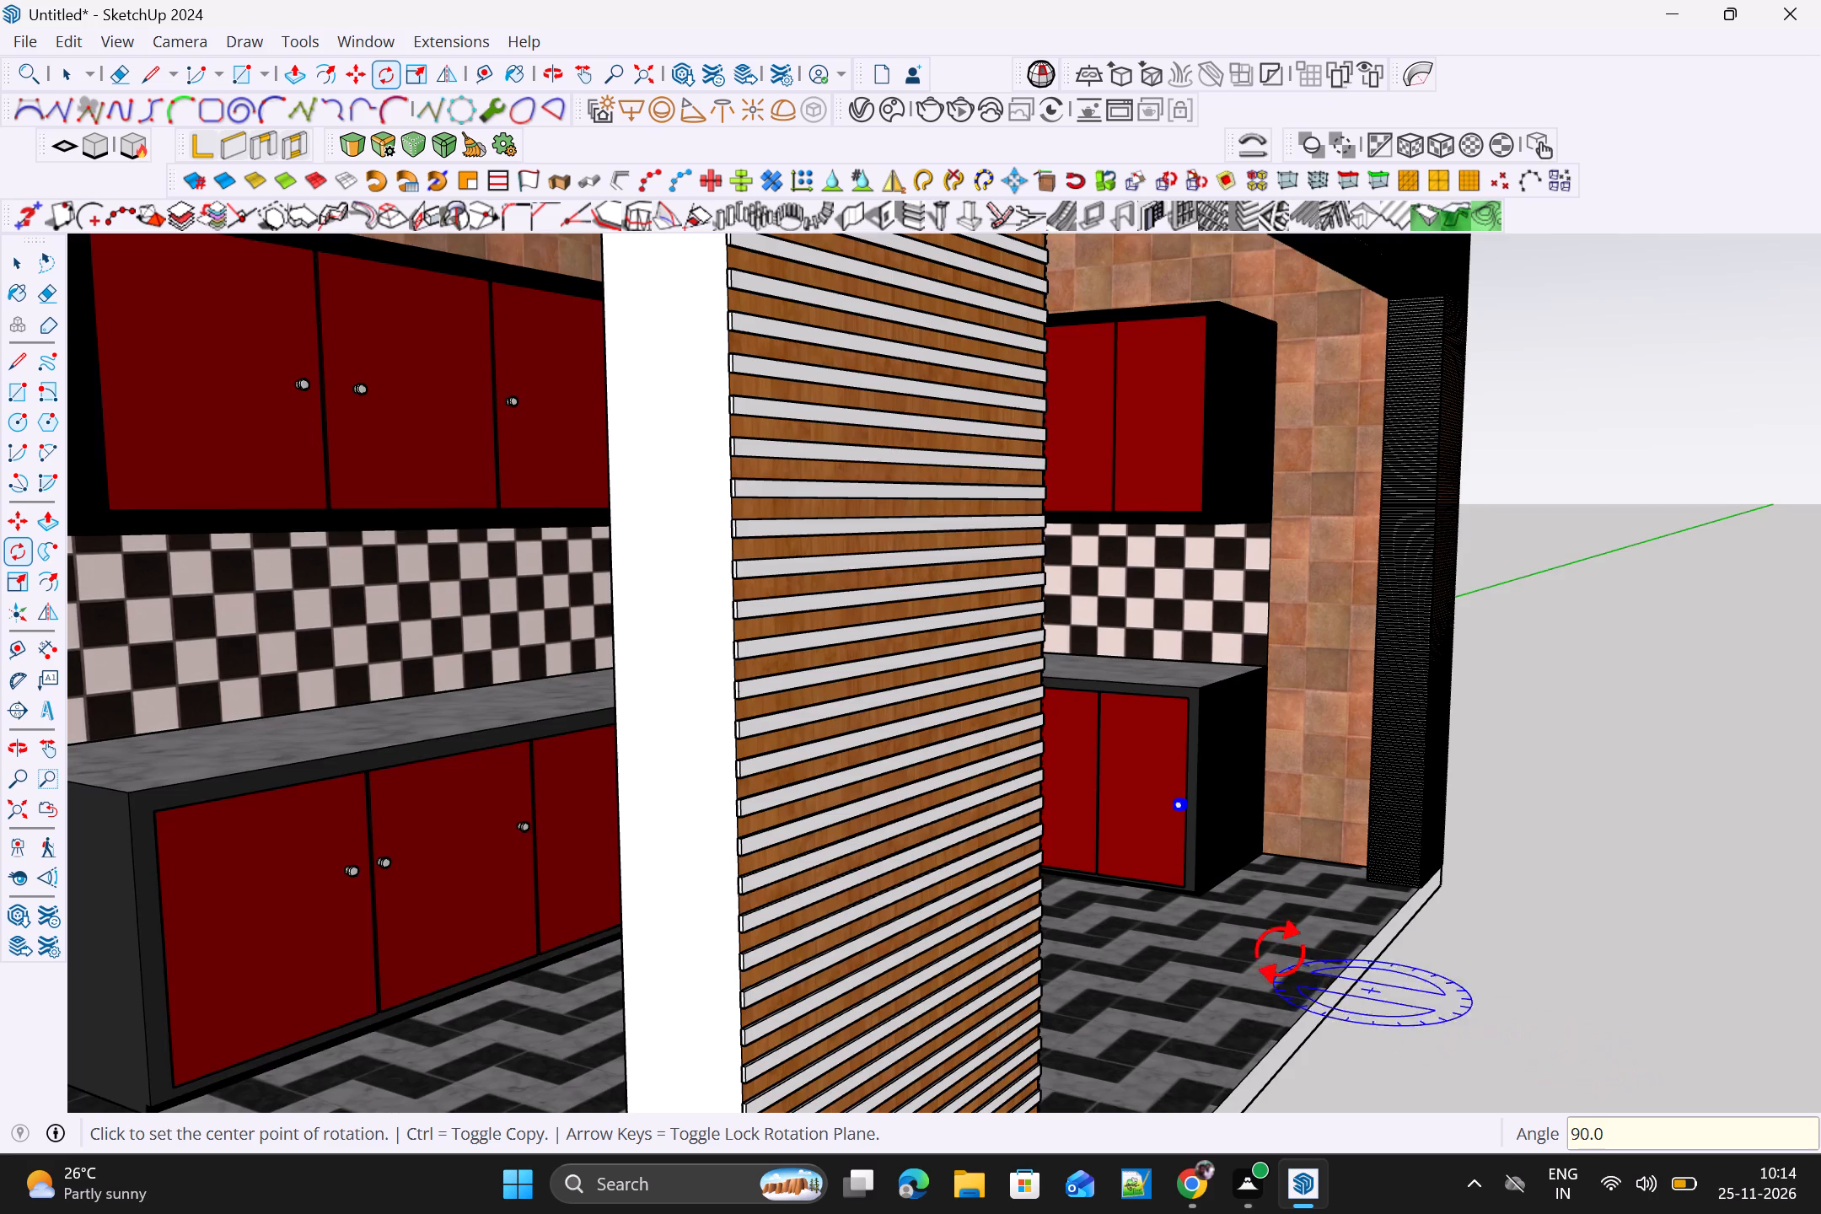
Move the rotated knob about 2' 9 5/16" onto the adjoining run's end lower door, near the seam with its neighbour.
scroll(1277, 948, up, 4)
middle_drag(1238, 897, 1699, 949)
scroll(1421, 806, up, 4)
key(space)
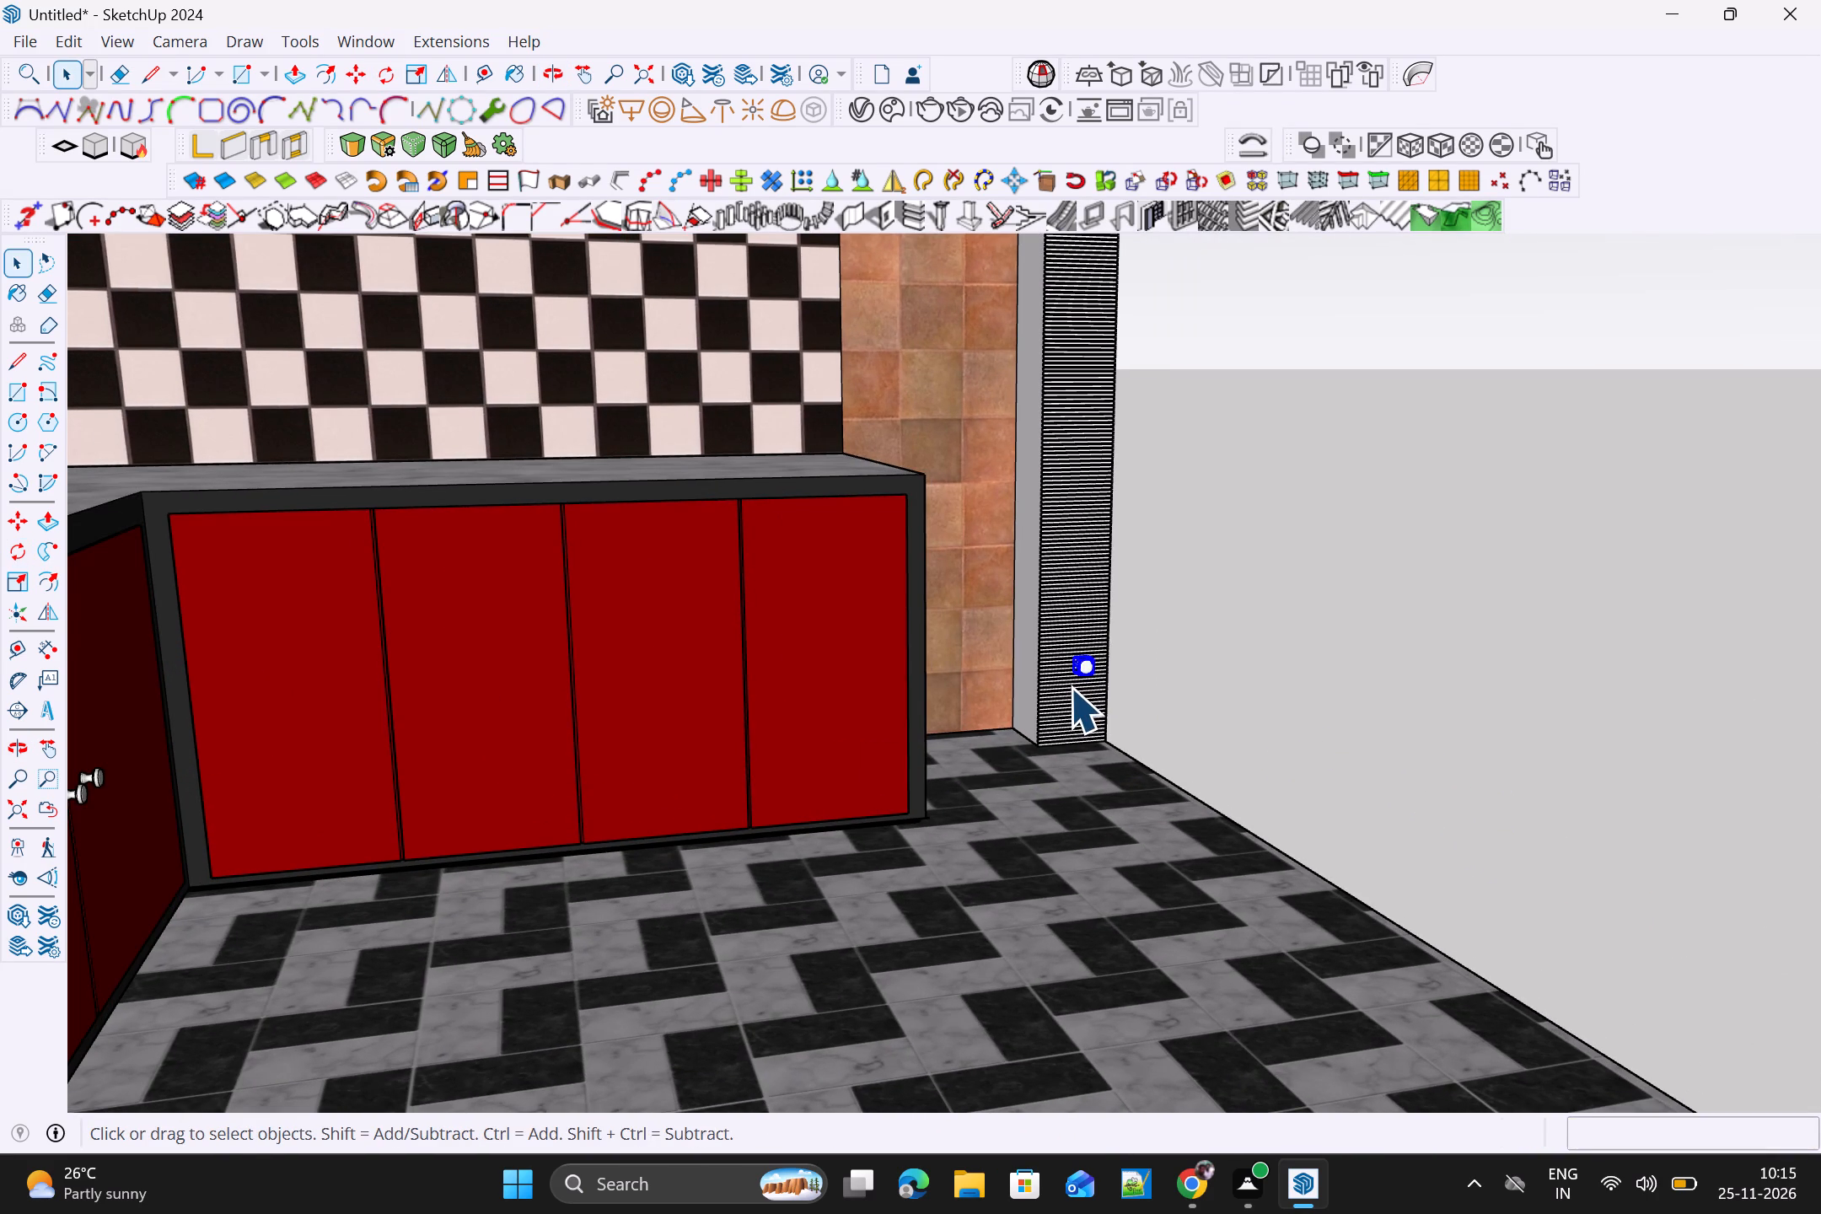
key(m)
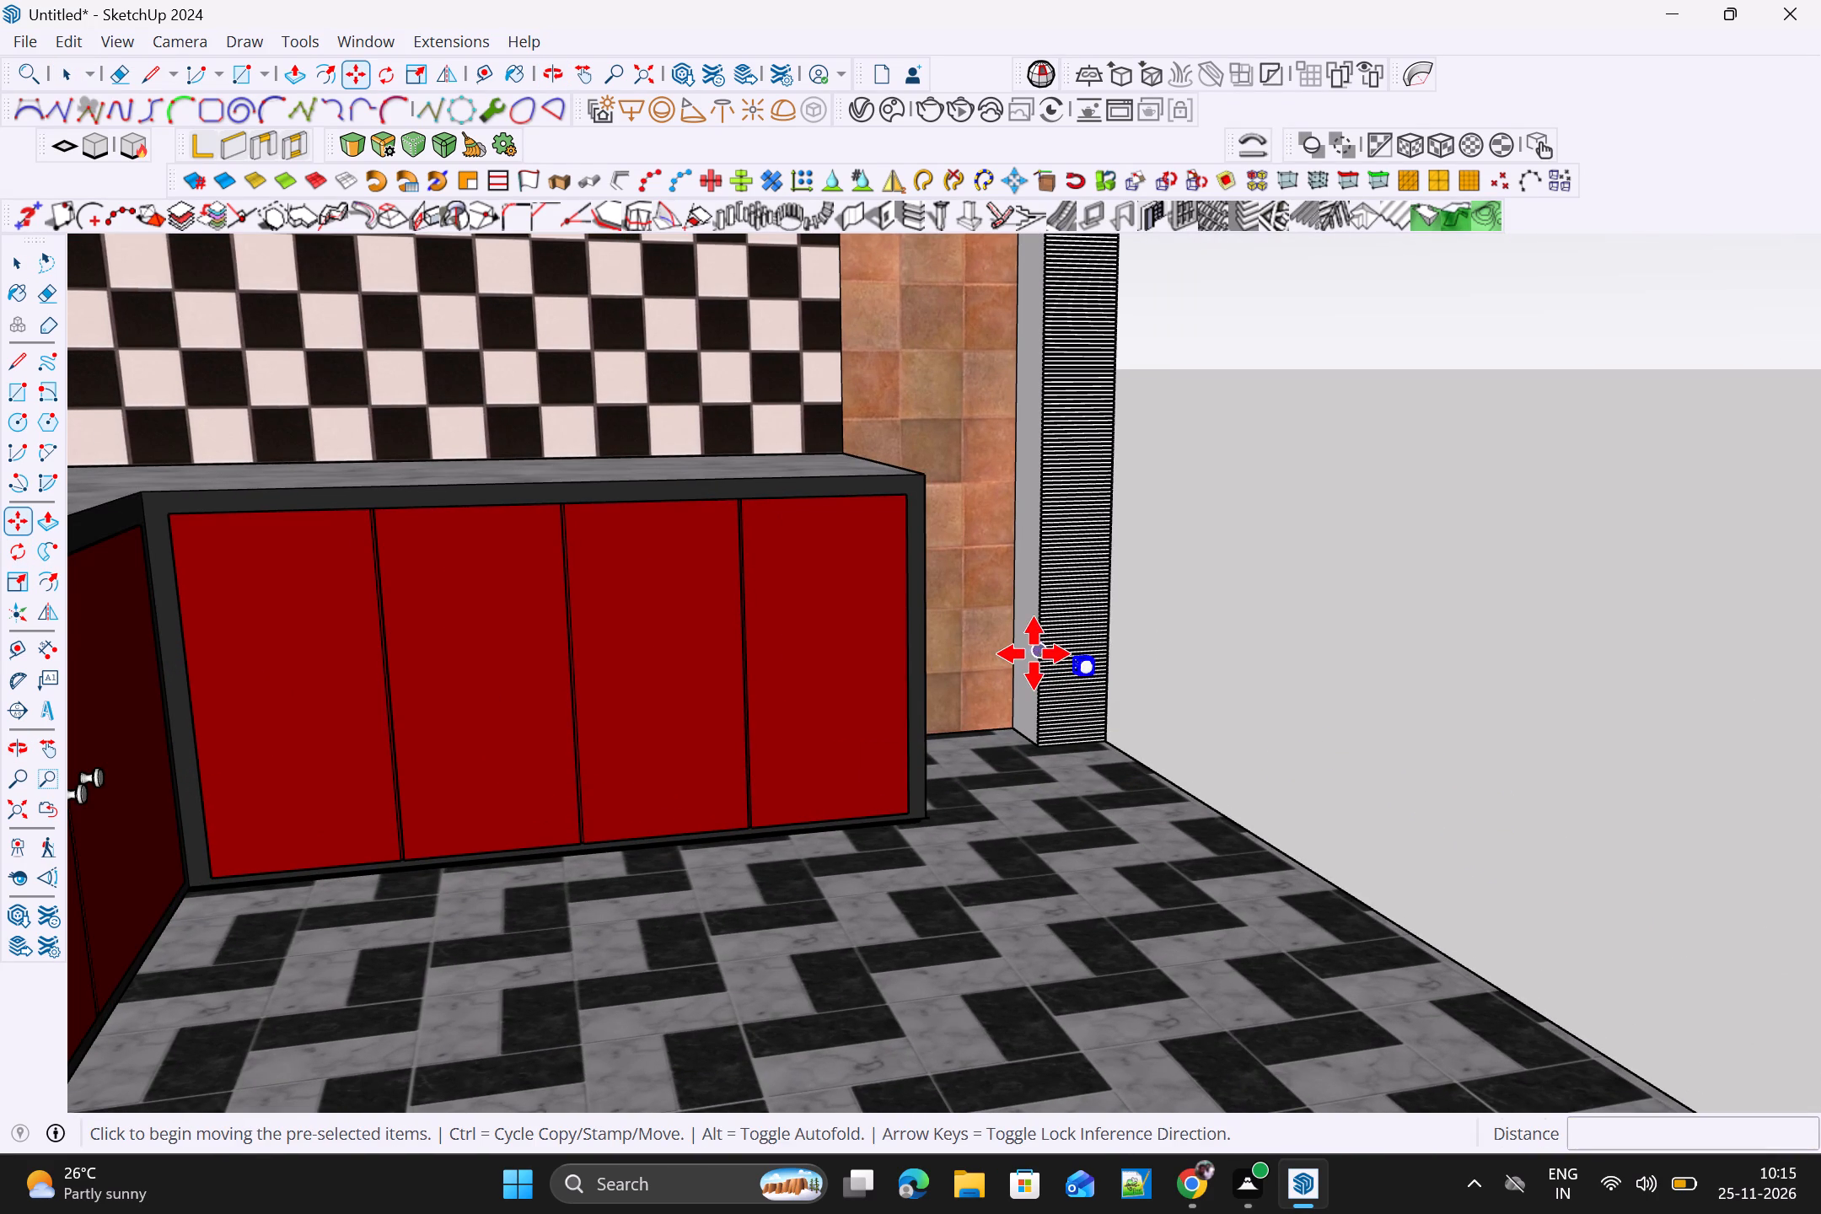
scroll(1072, 655, up, 2)
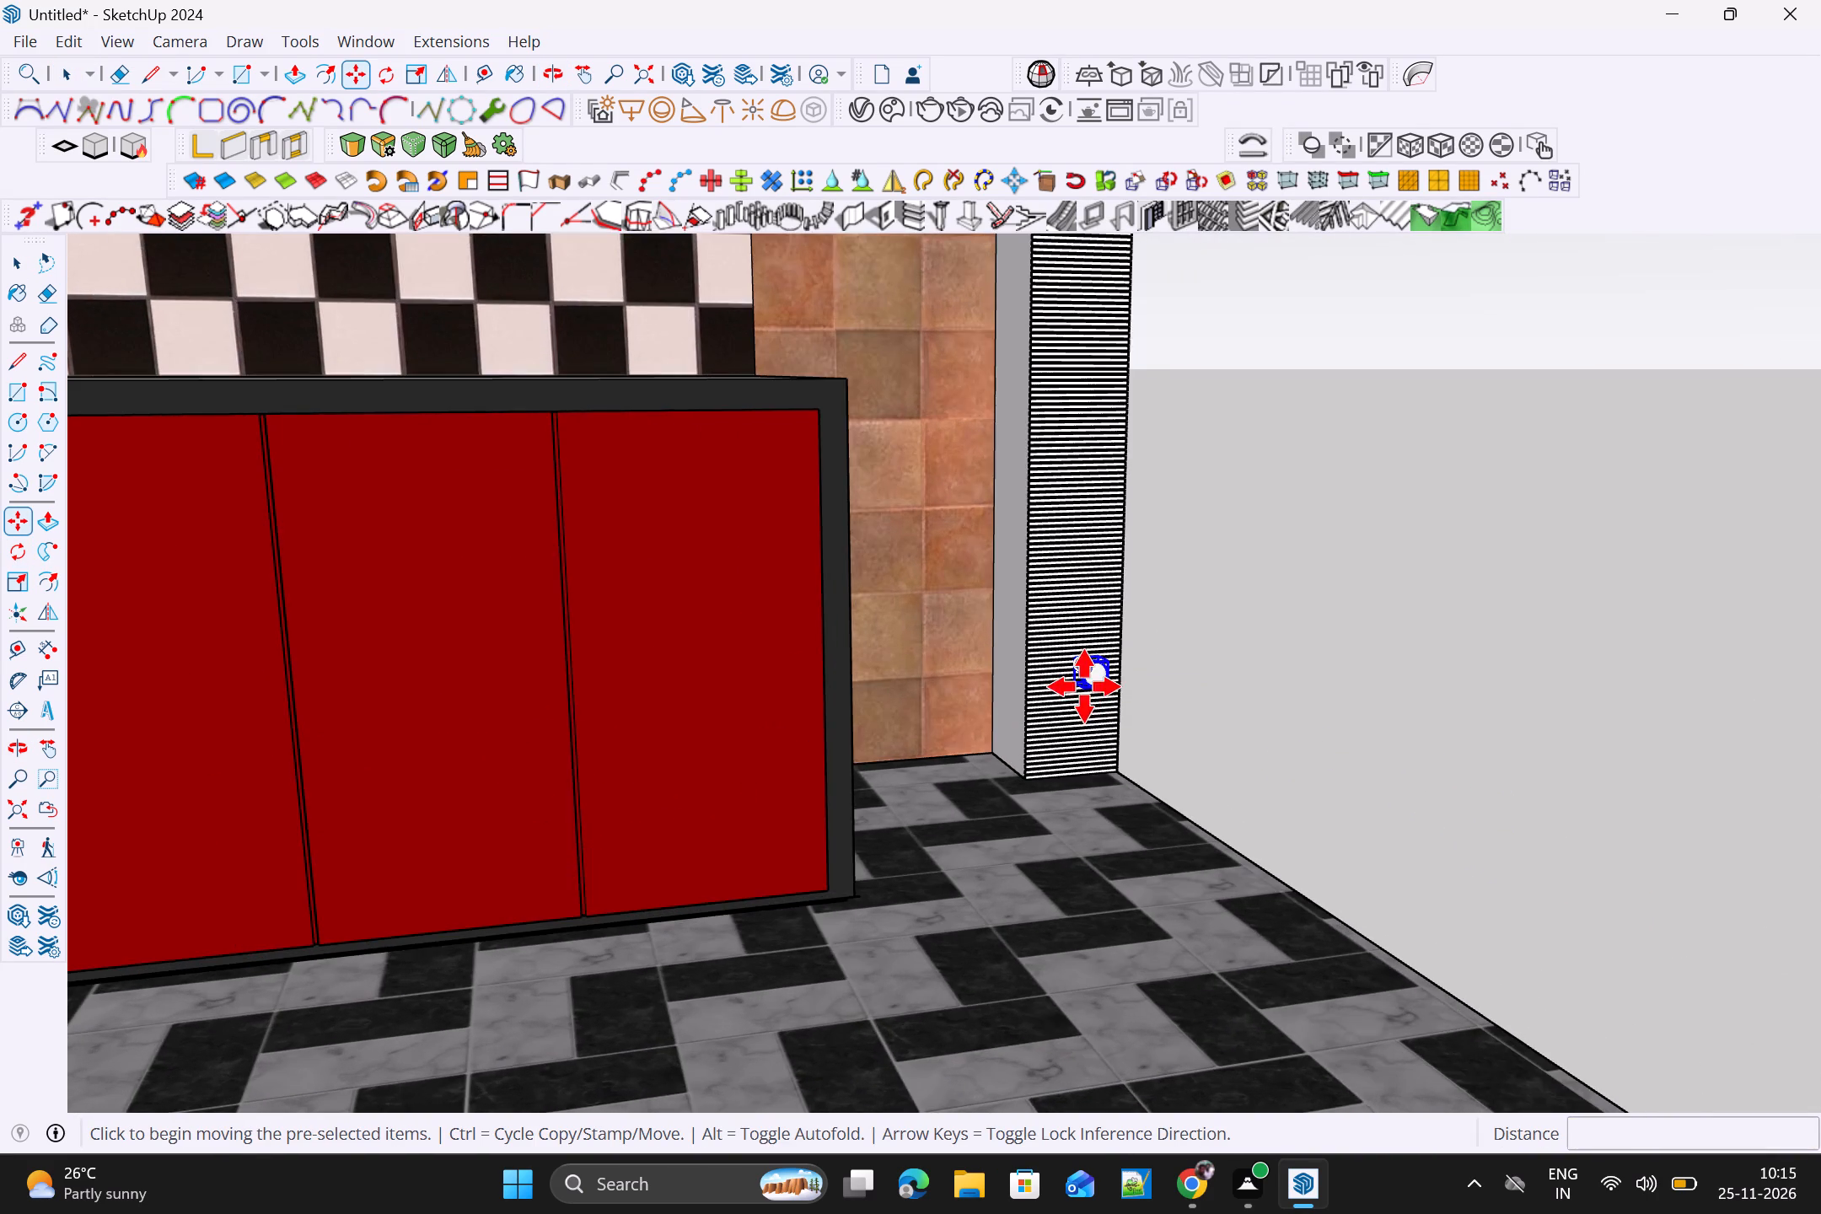
scroll(1084, 686, up, 2)
middle_drag(1082, 715, 1244, 746)
scroll(1305, 712, up, 3)
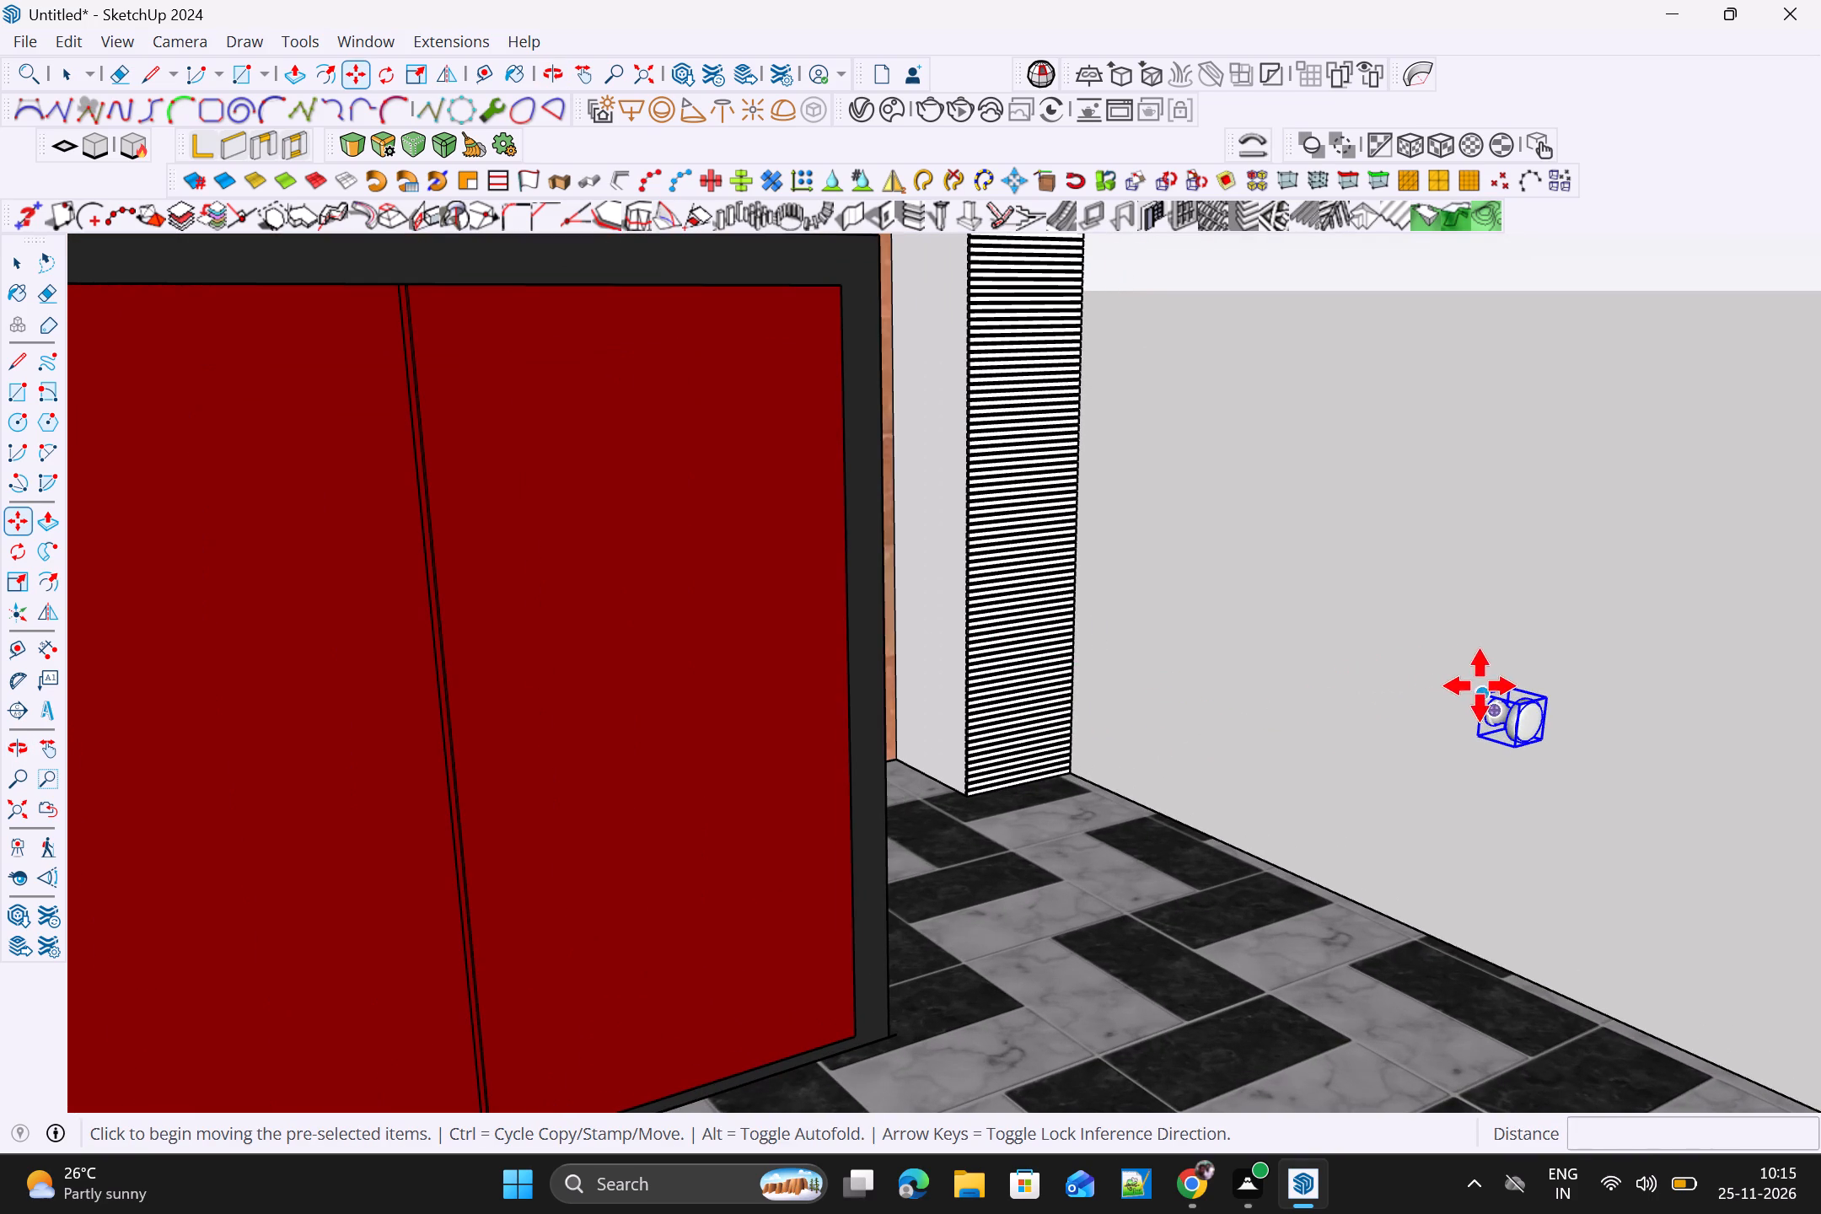
click(1483, 692)
scroll(1186, 695, down, 6)
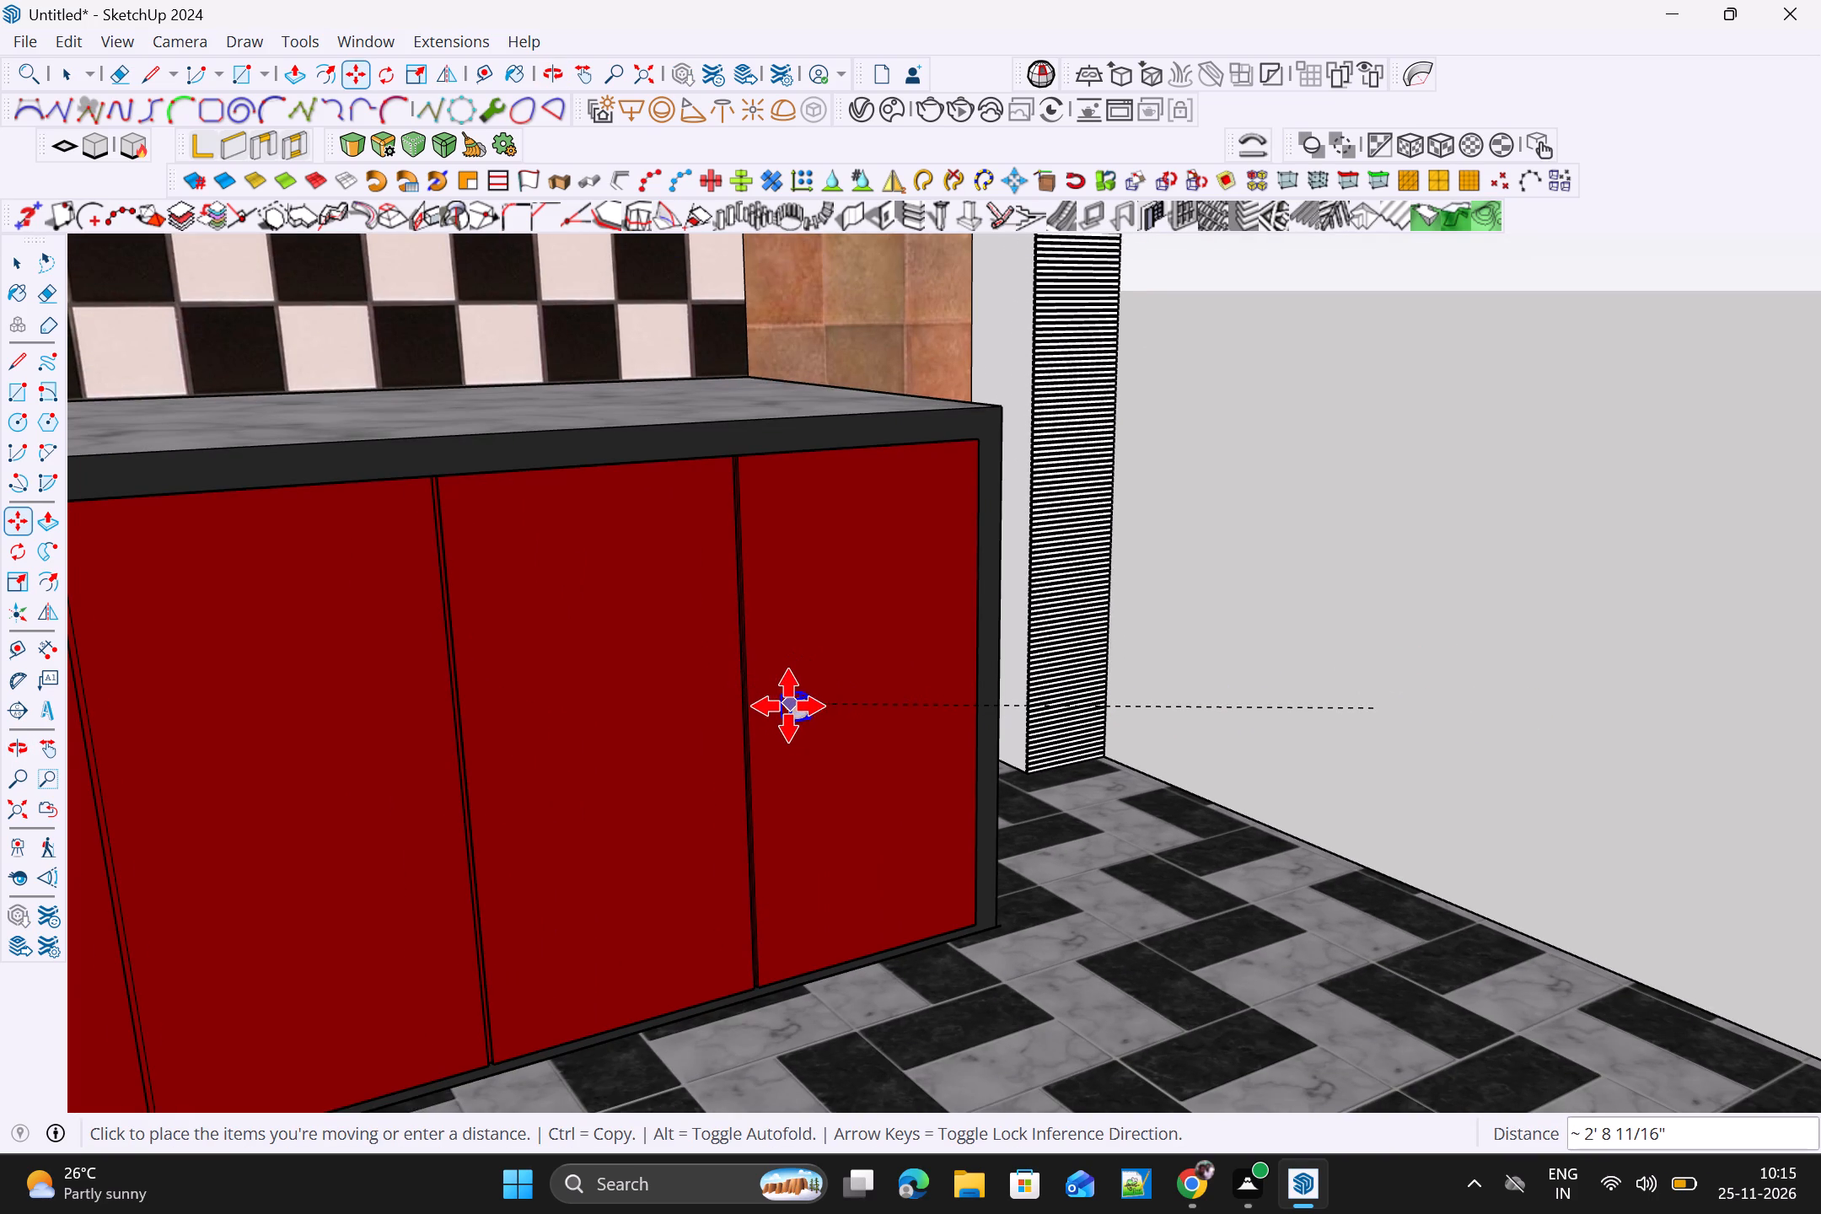
click(776, 709)
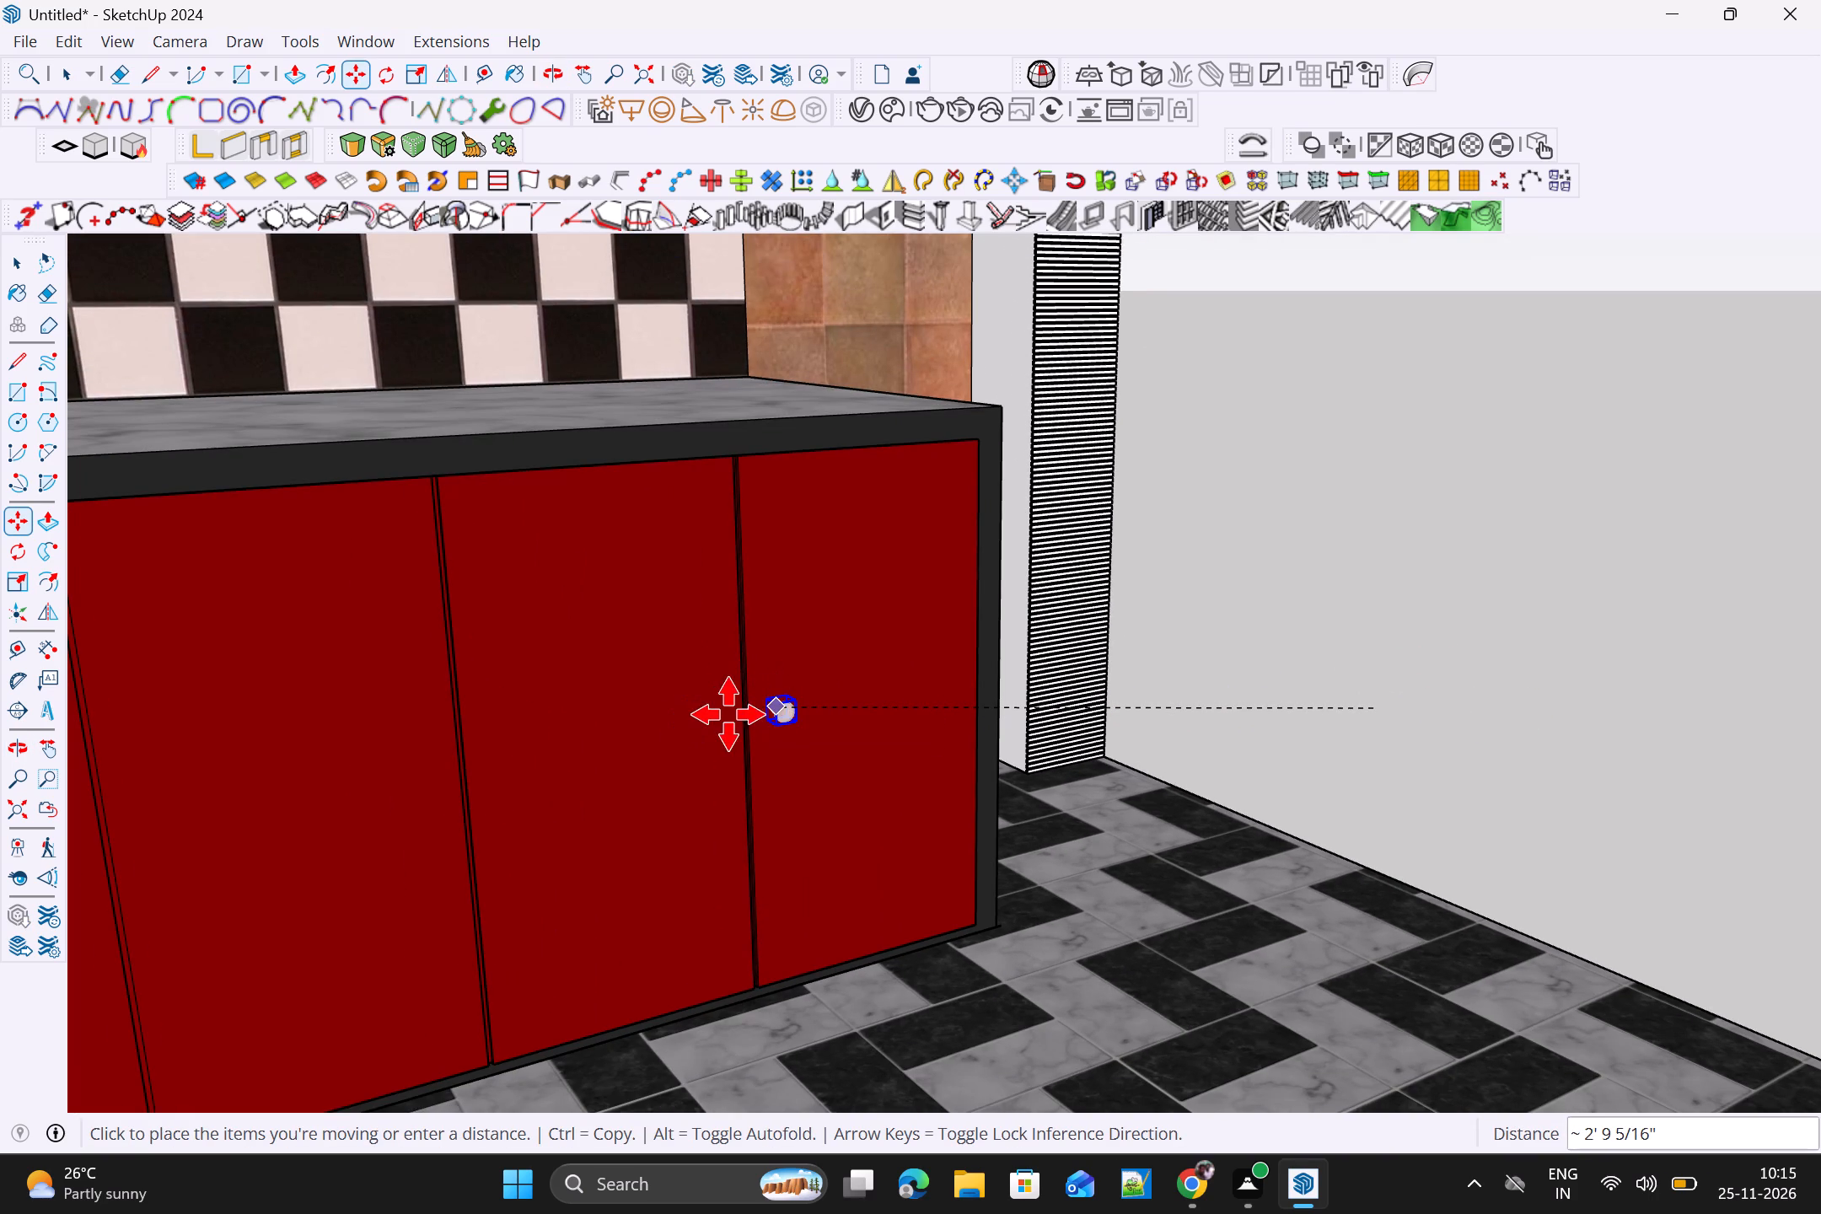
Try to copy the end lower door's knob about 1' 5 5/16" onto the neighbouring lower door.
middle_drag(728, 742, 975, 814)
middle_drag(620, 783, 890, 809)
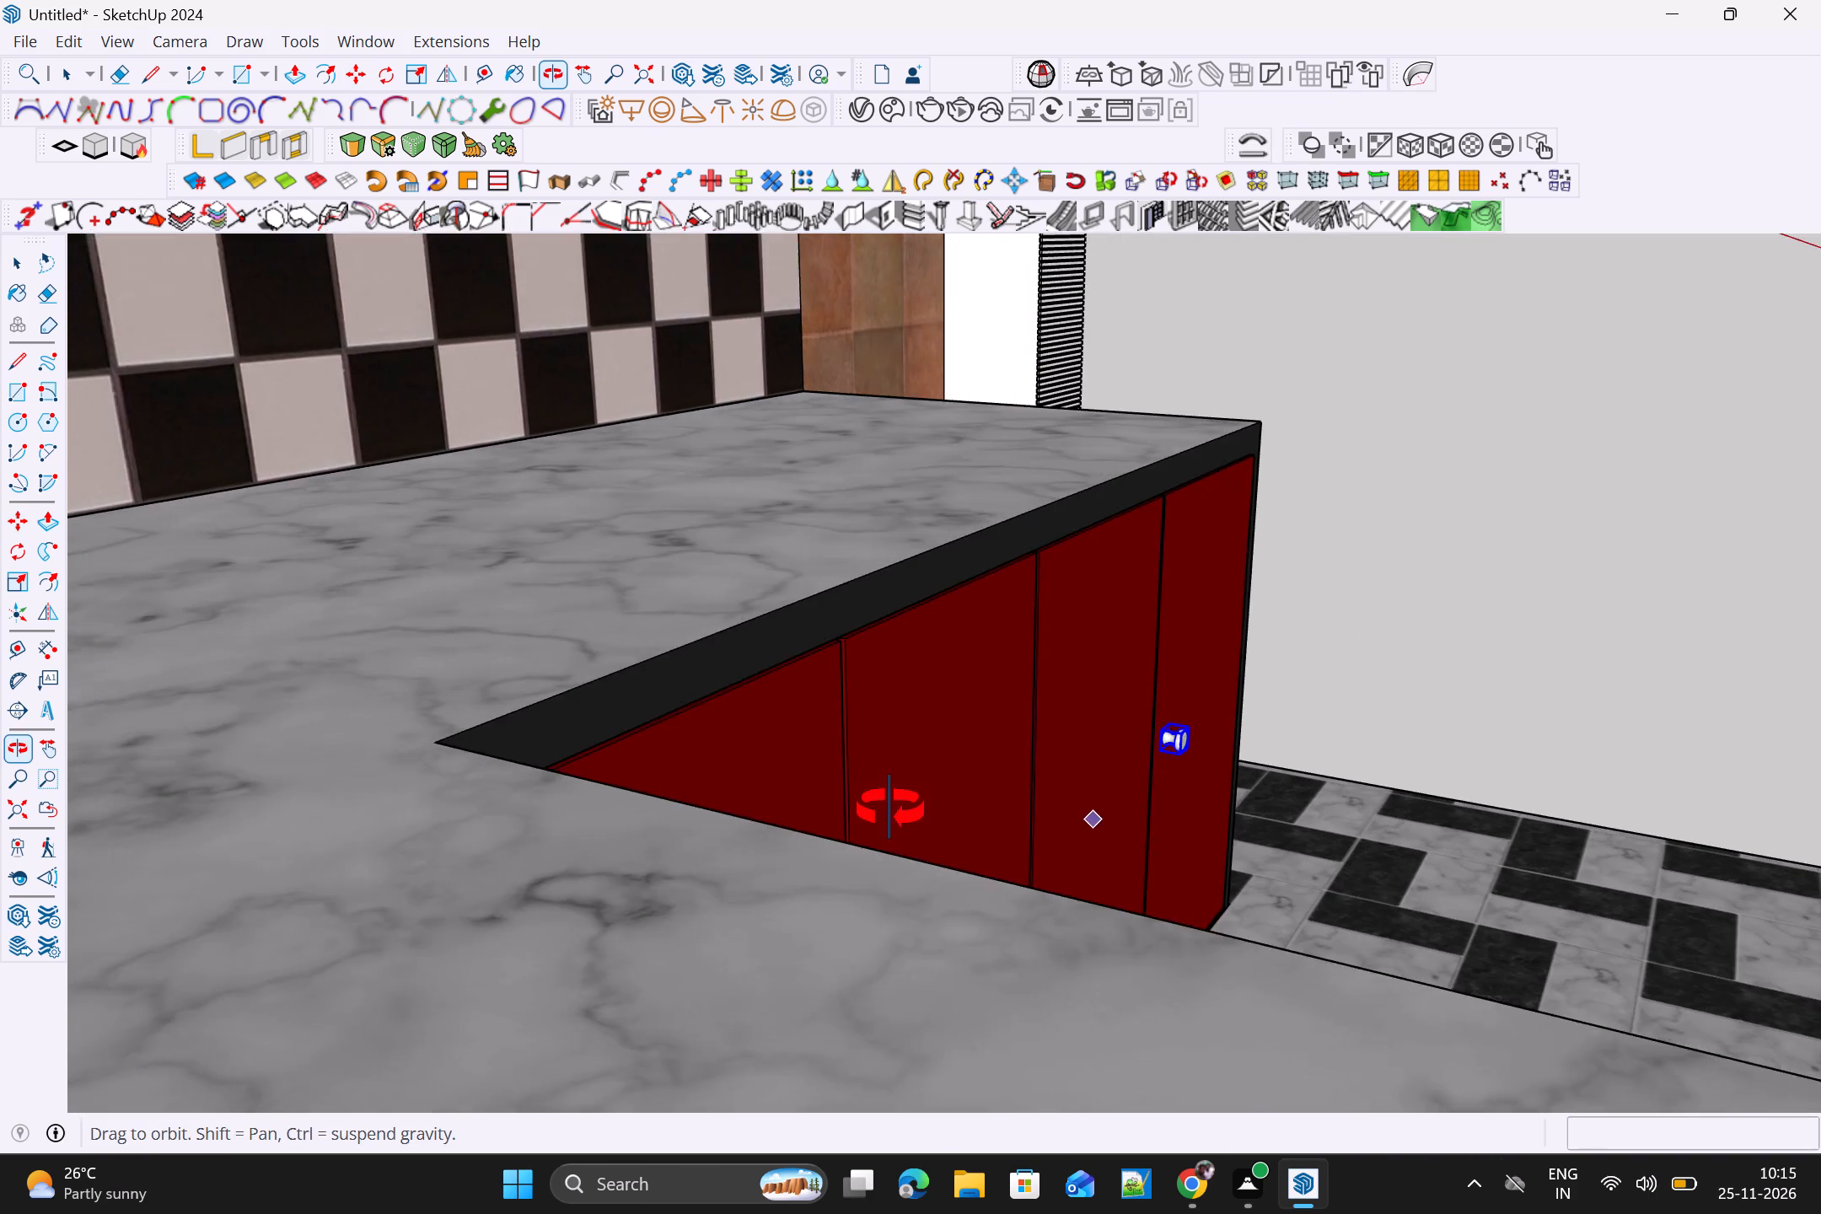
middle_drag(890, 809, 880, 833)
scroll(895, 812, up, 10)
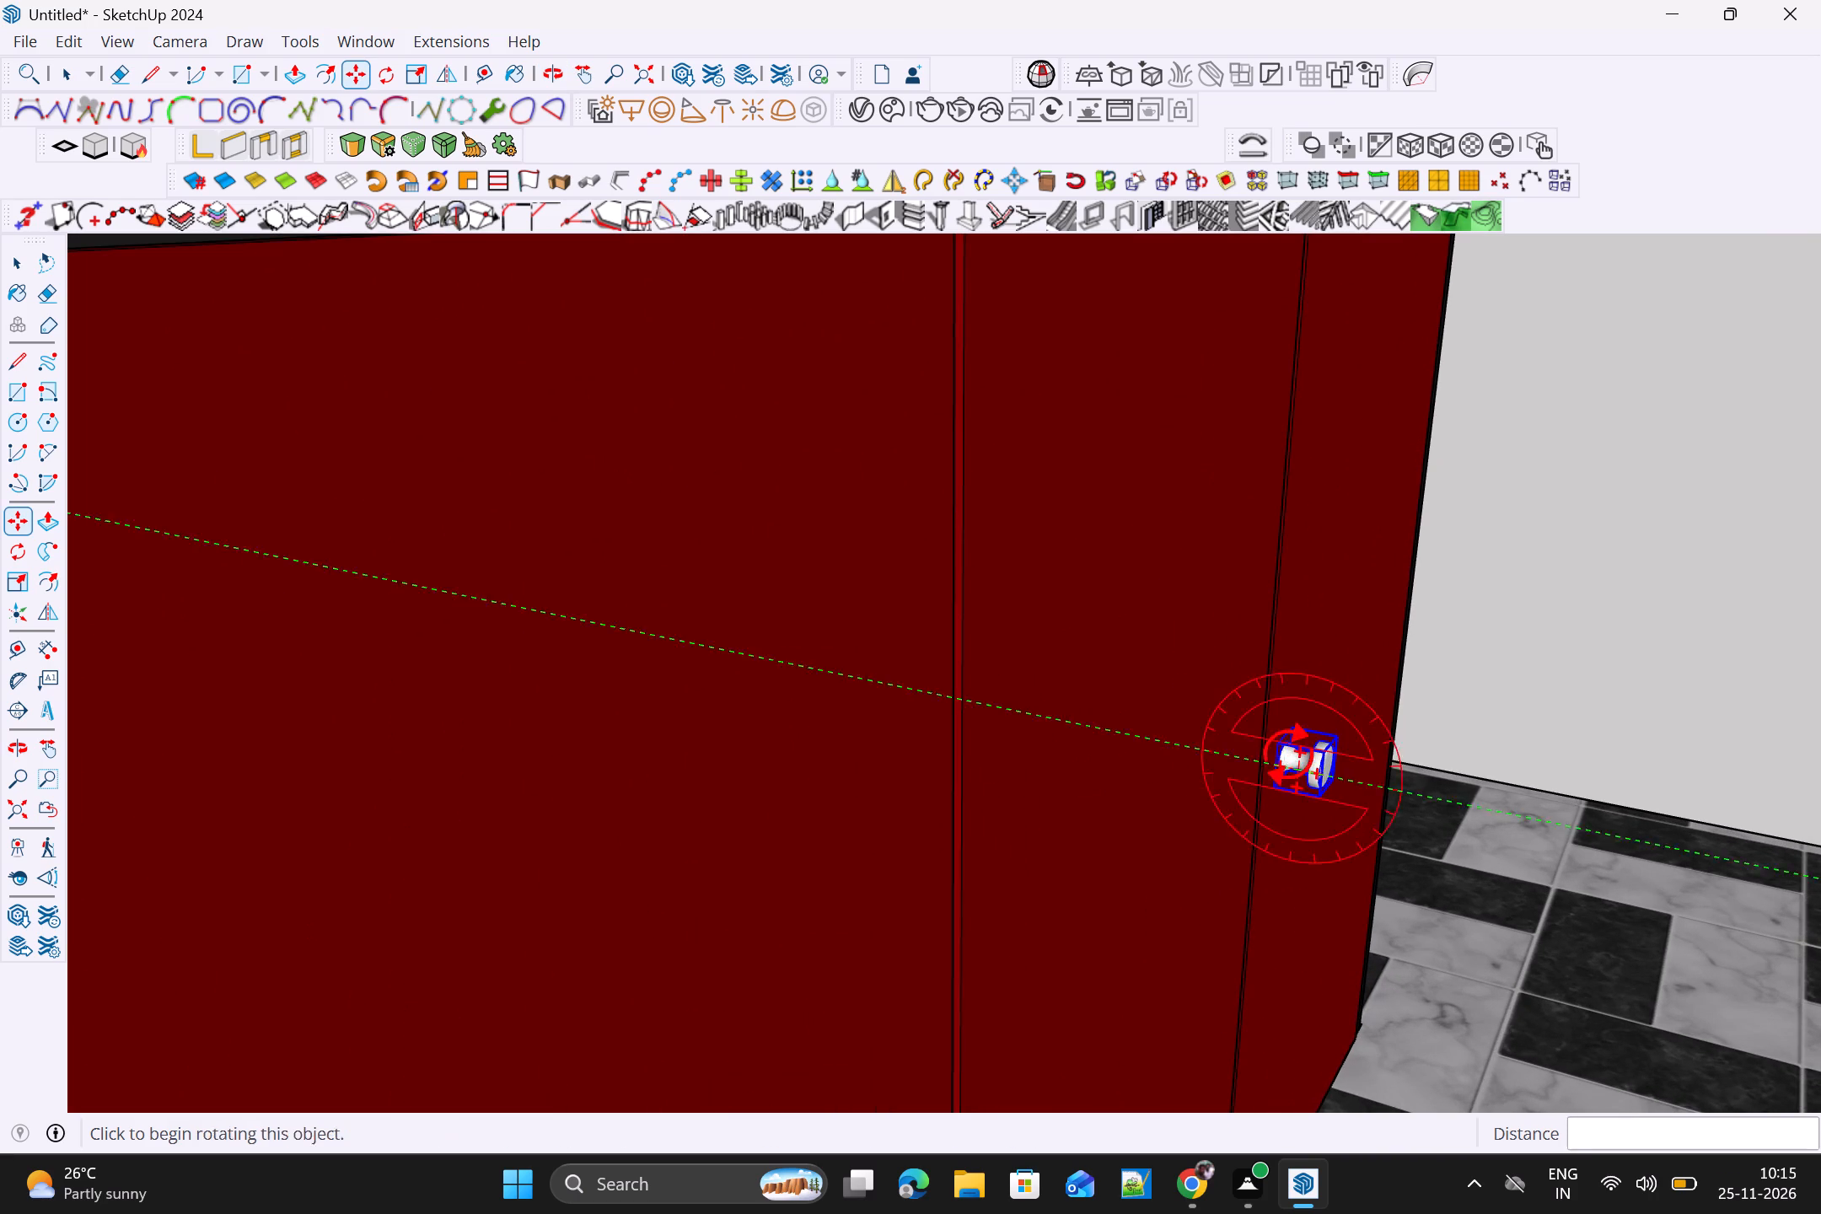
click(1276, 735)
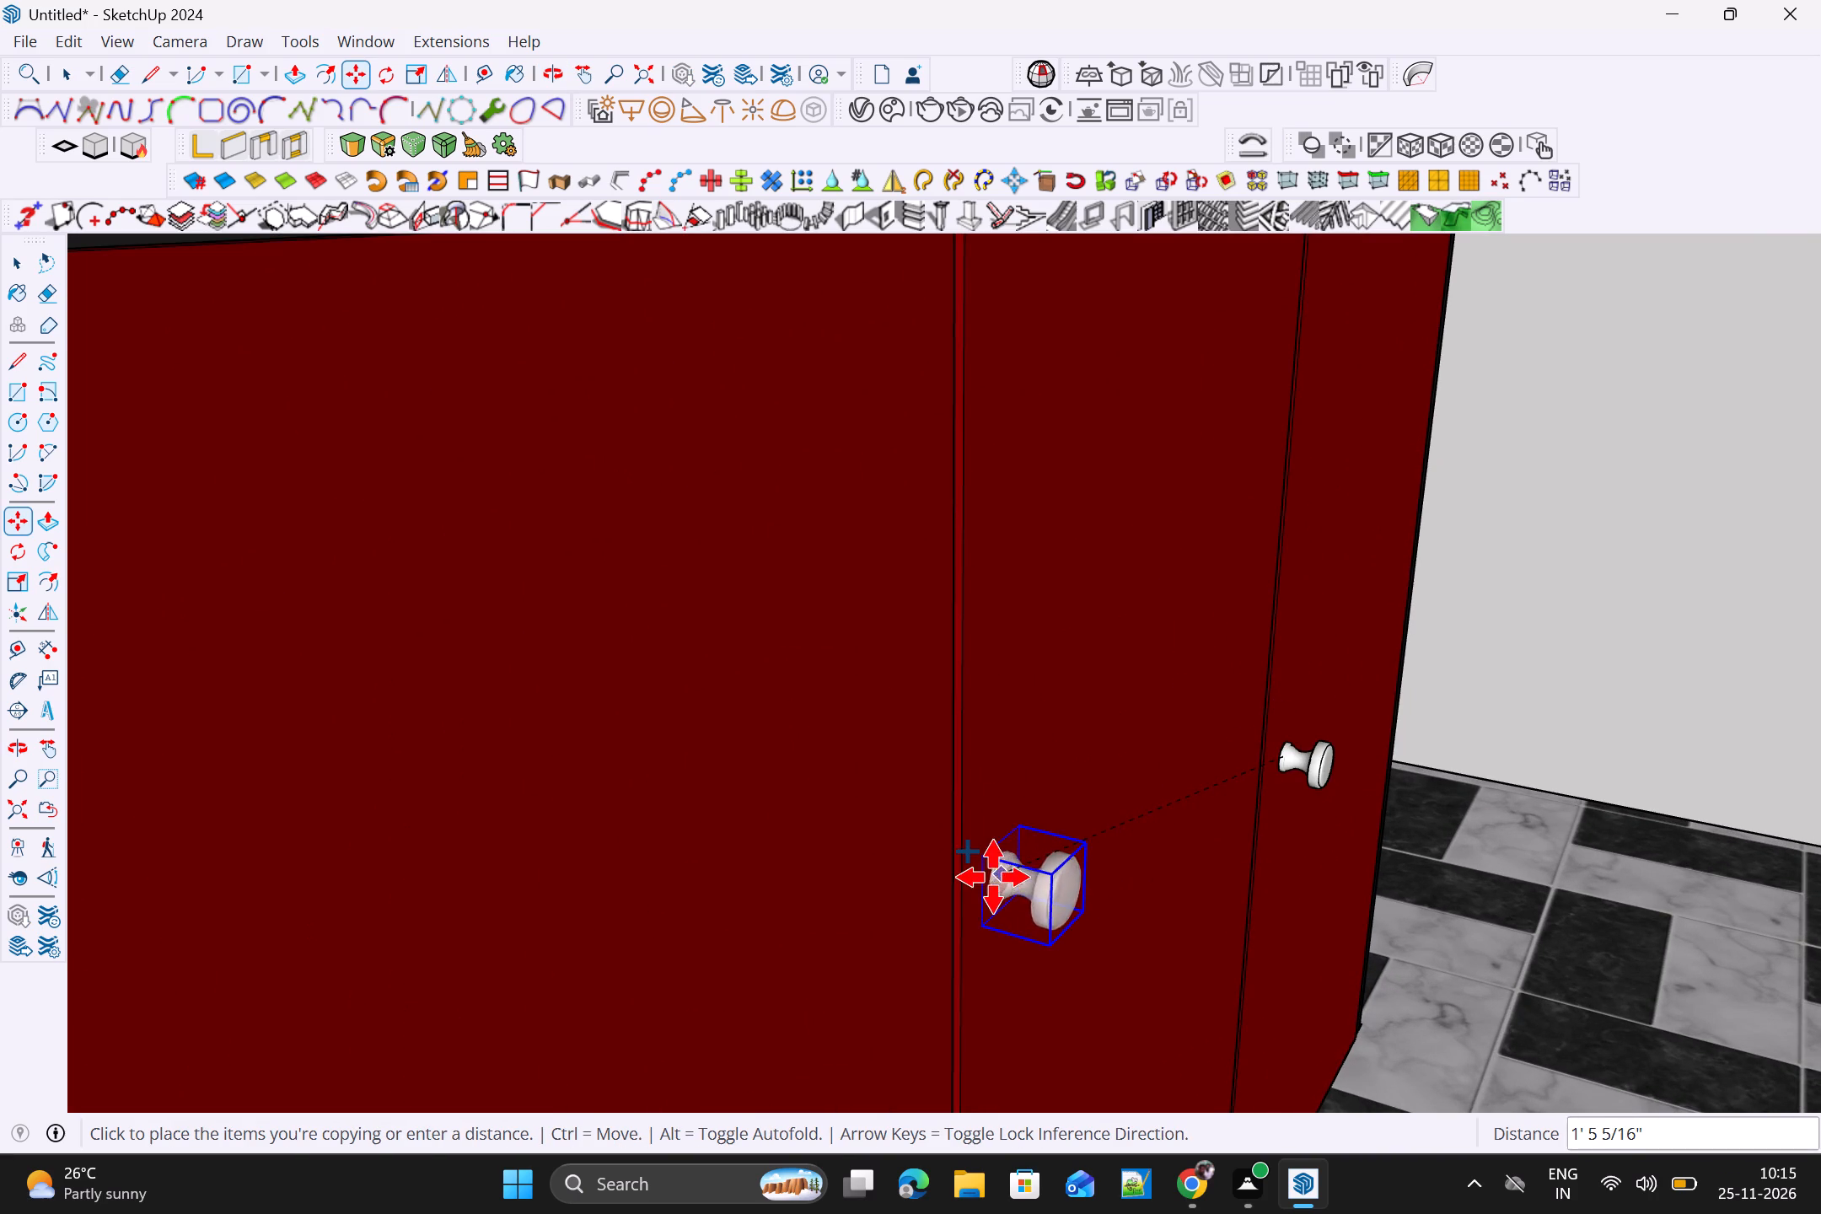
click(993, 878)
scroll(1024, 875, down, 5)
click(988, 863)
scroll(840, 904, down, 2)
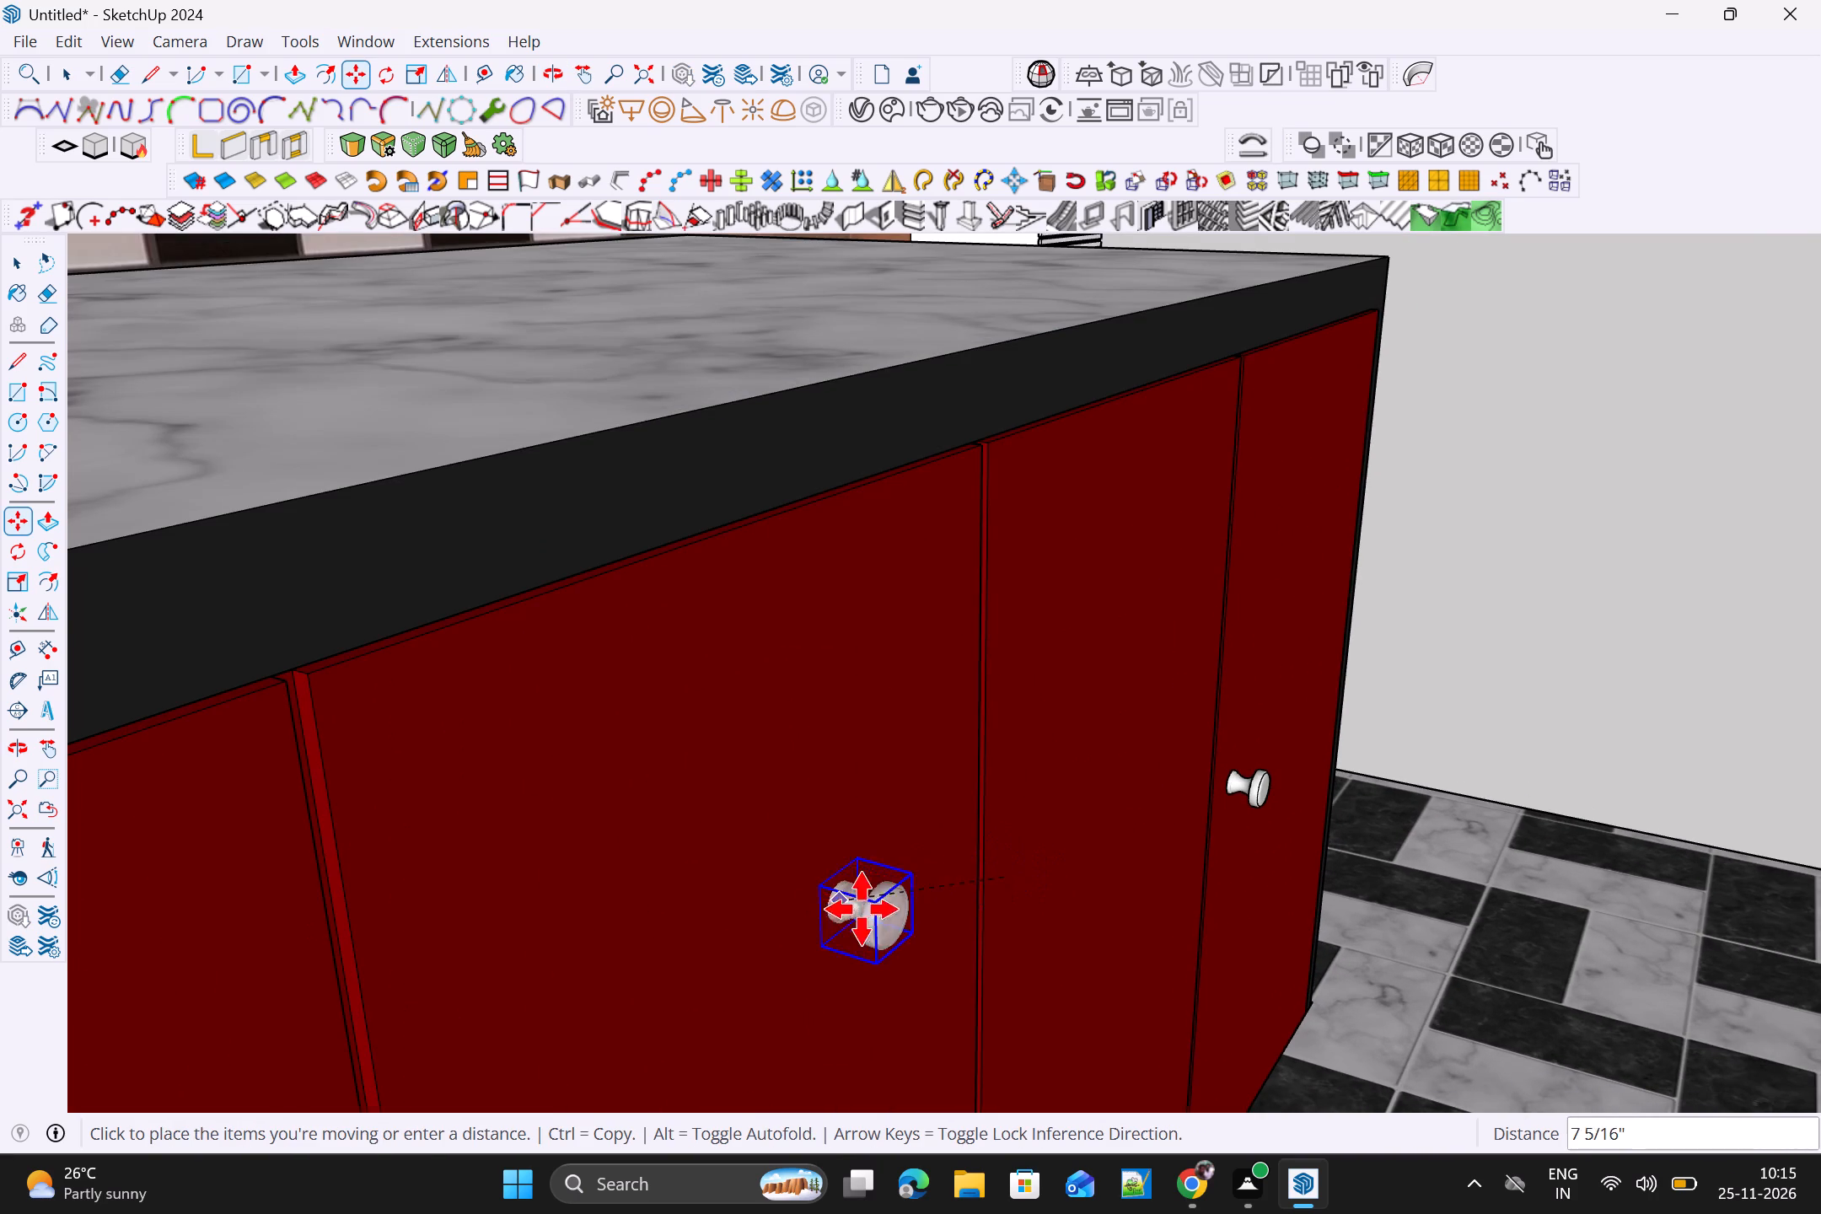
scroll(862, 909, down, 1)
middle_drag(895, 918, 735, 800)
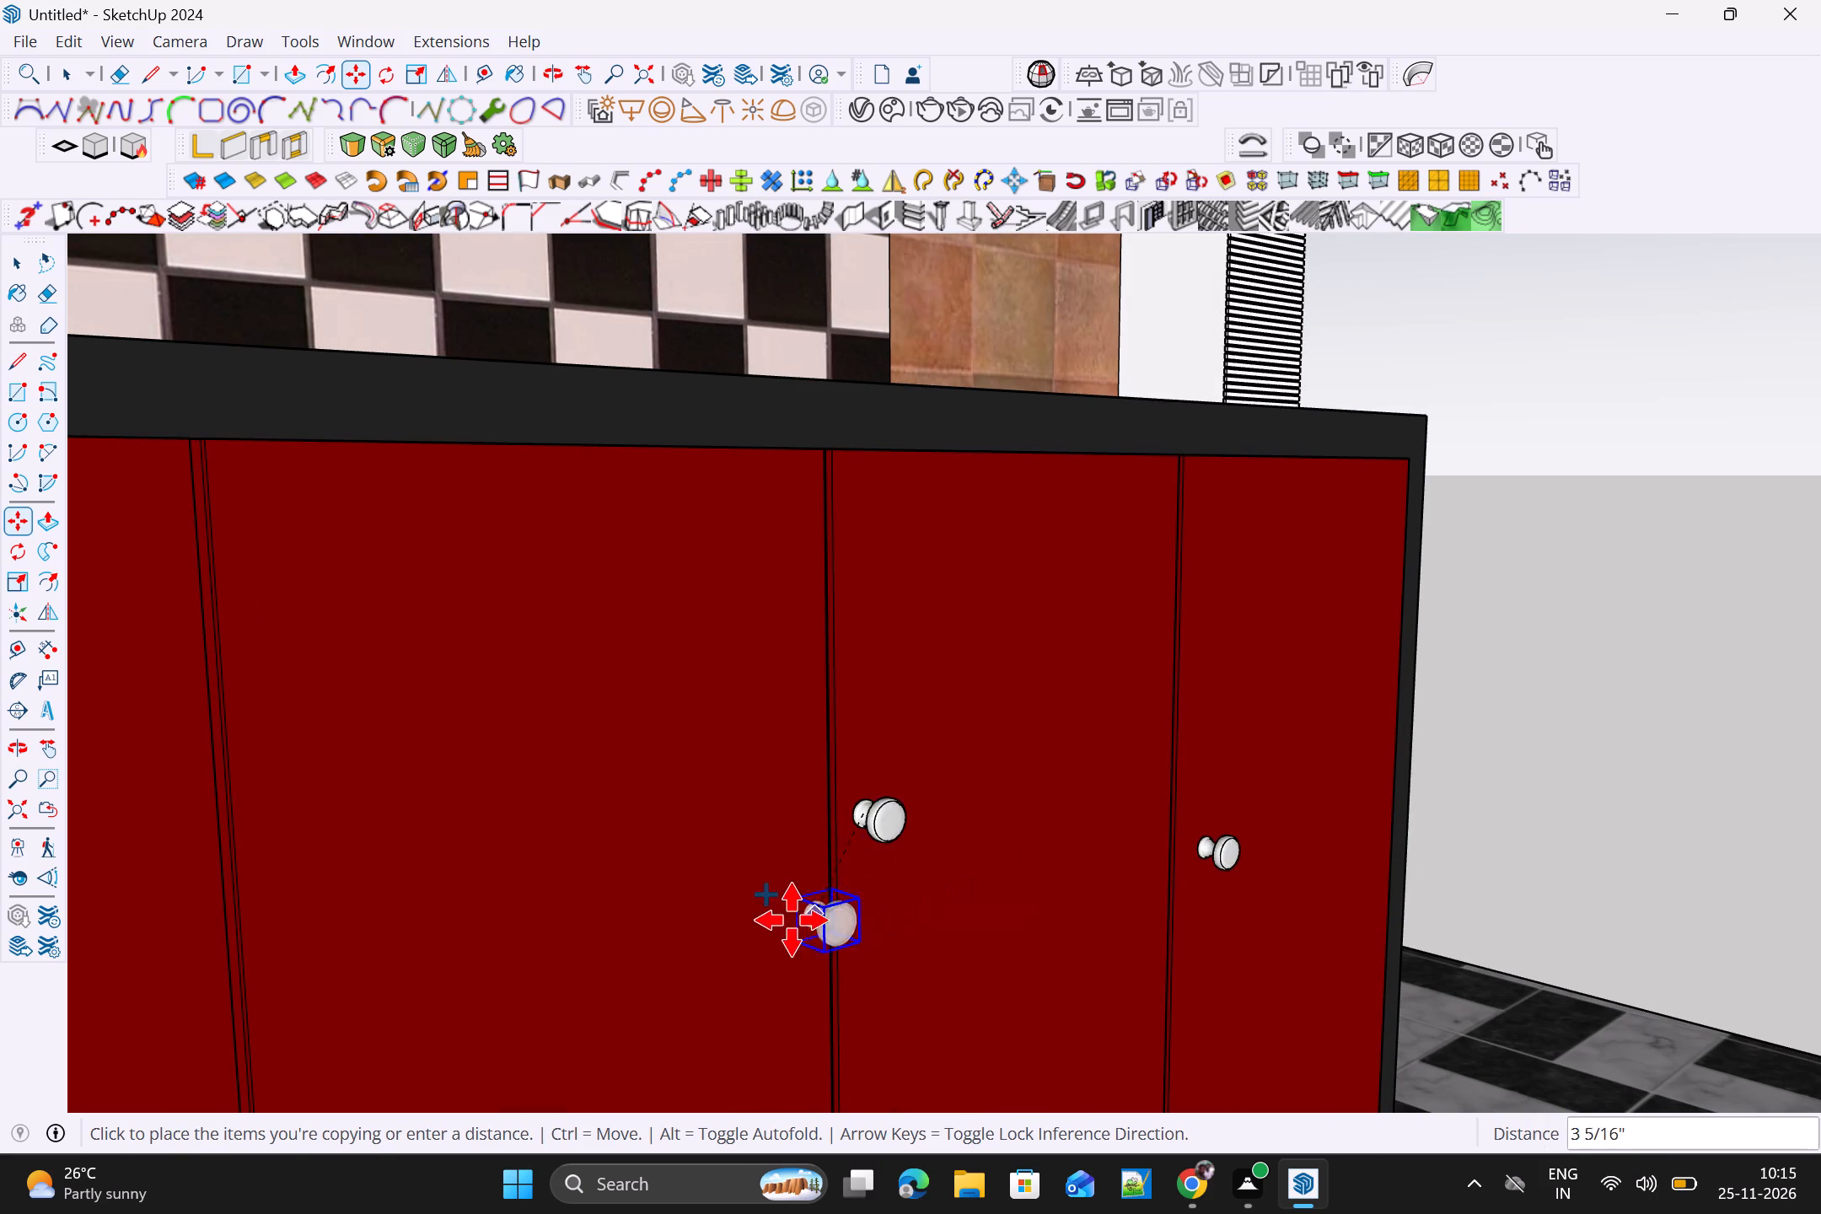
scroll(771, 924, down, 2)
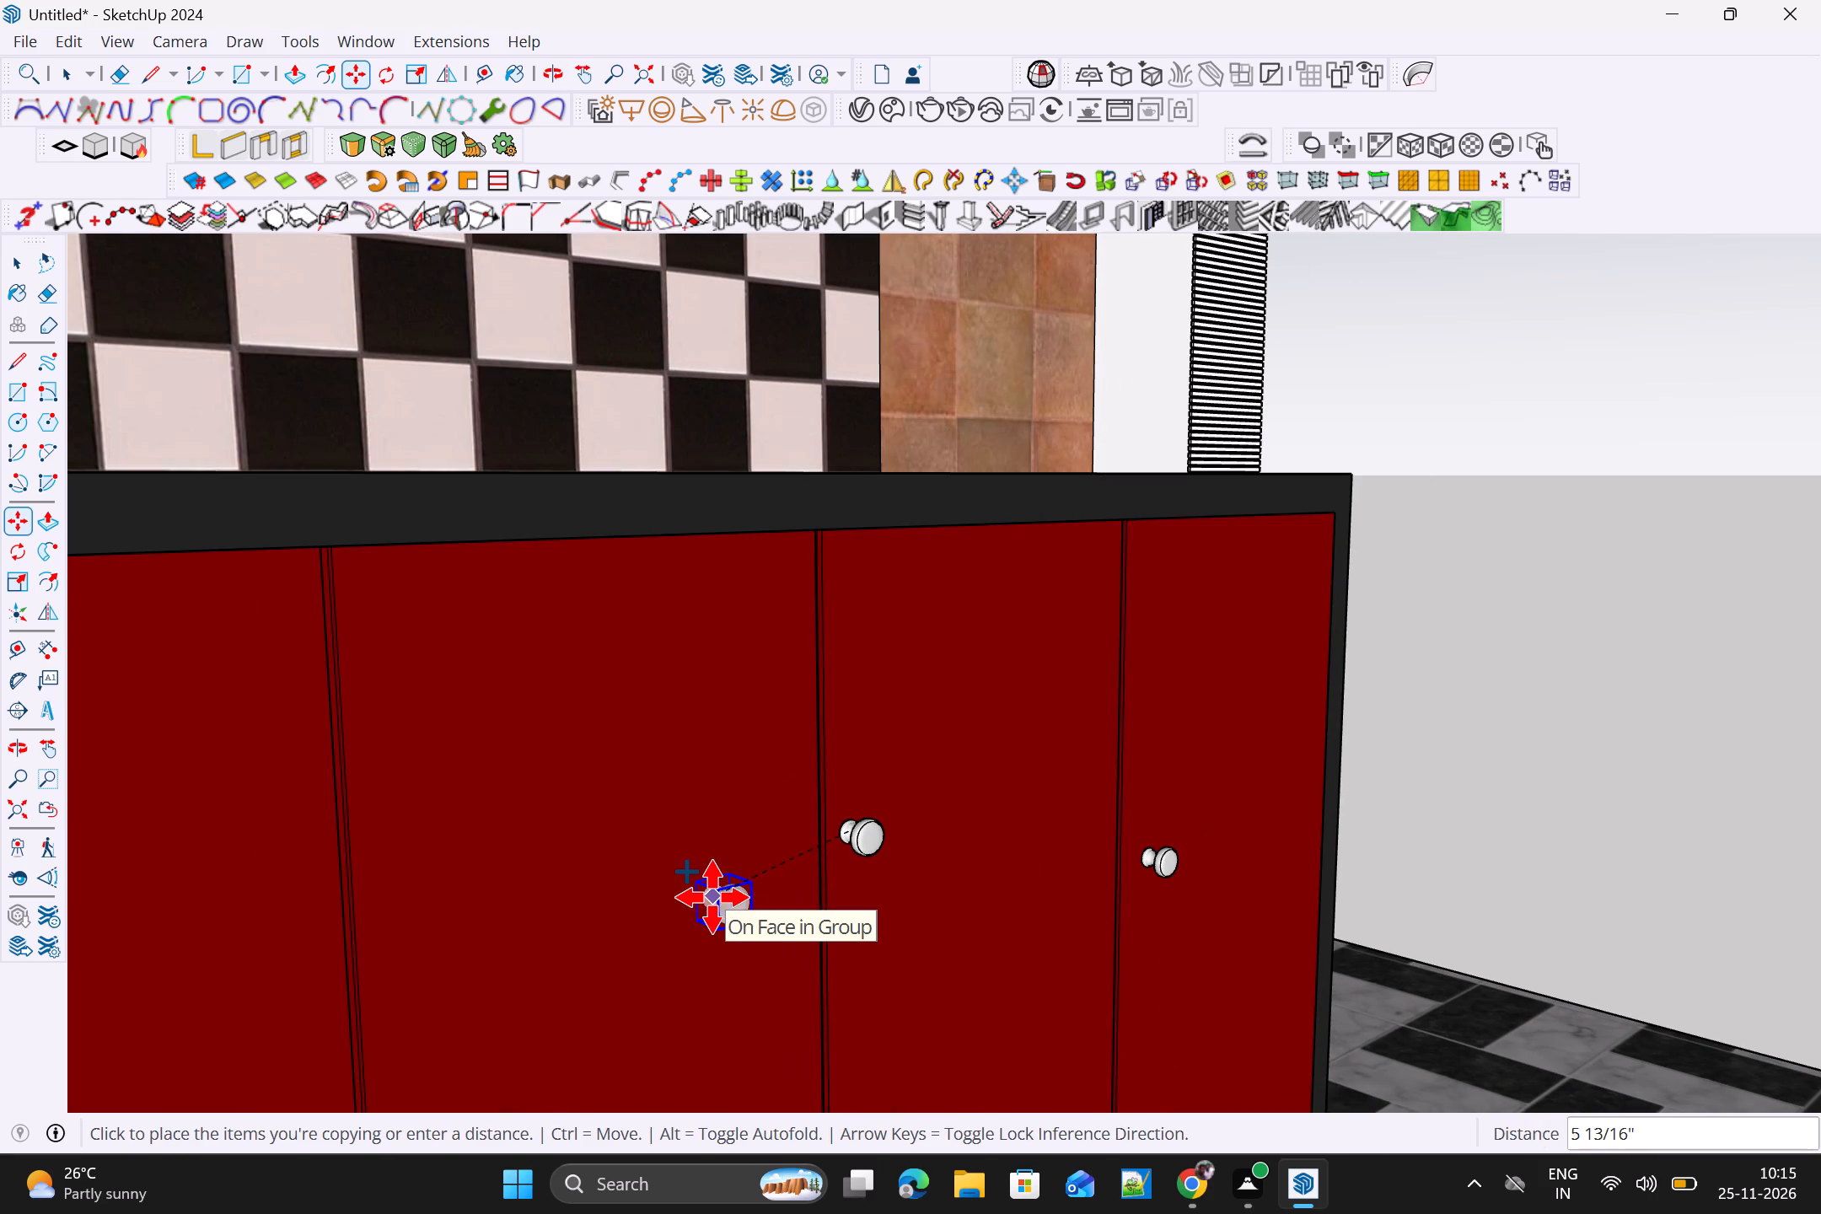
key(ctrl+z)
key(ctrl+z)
Copy the end lower door's knob about 1' 4 5/8" onto the neighbouring door, near its seam on the corner side.
key(space)
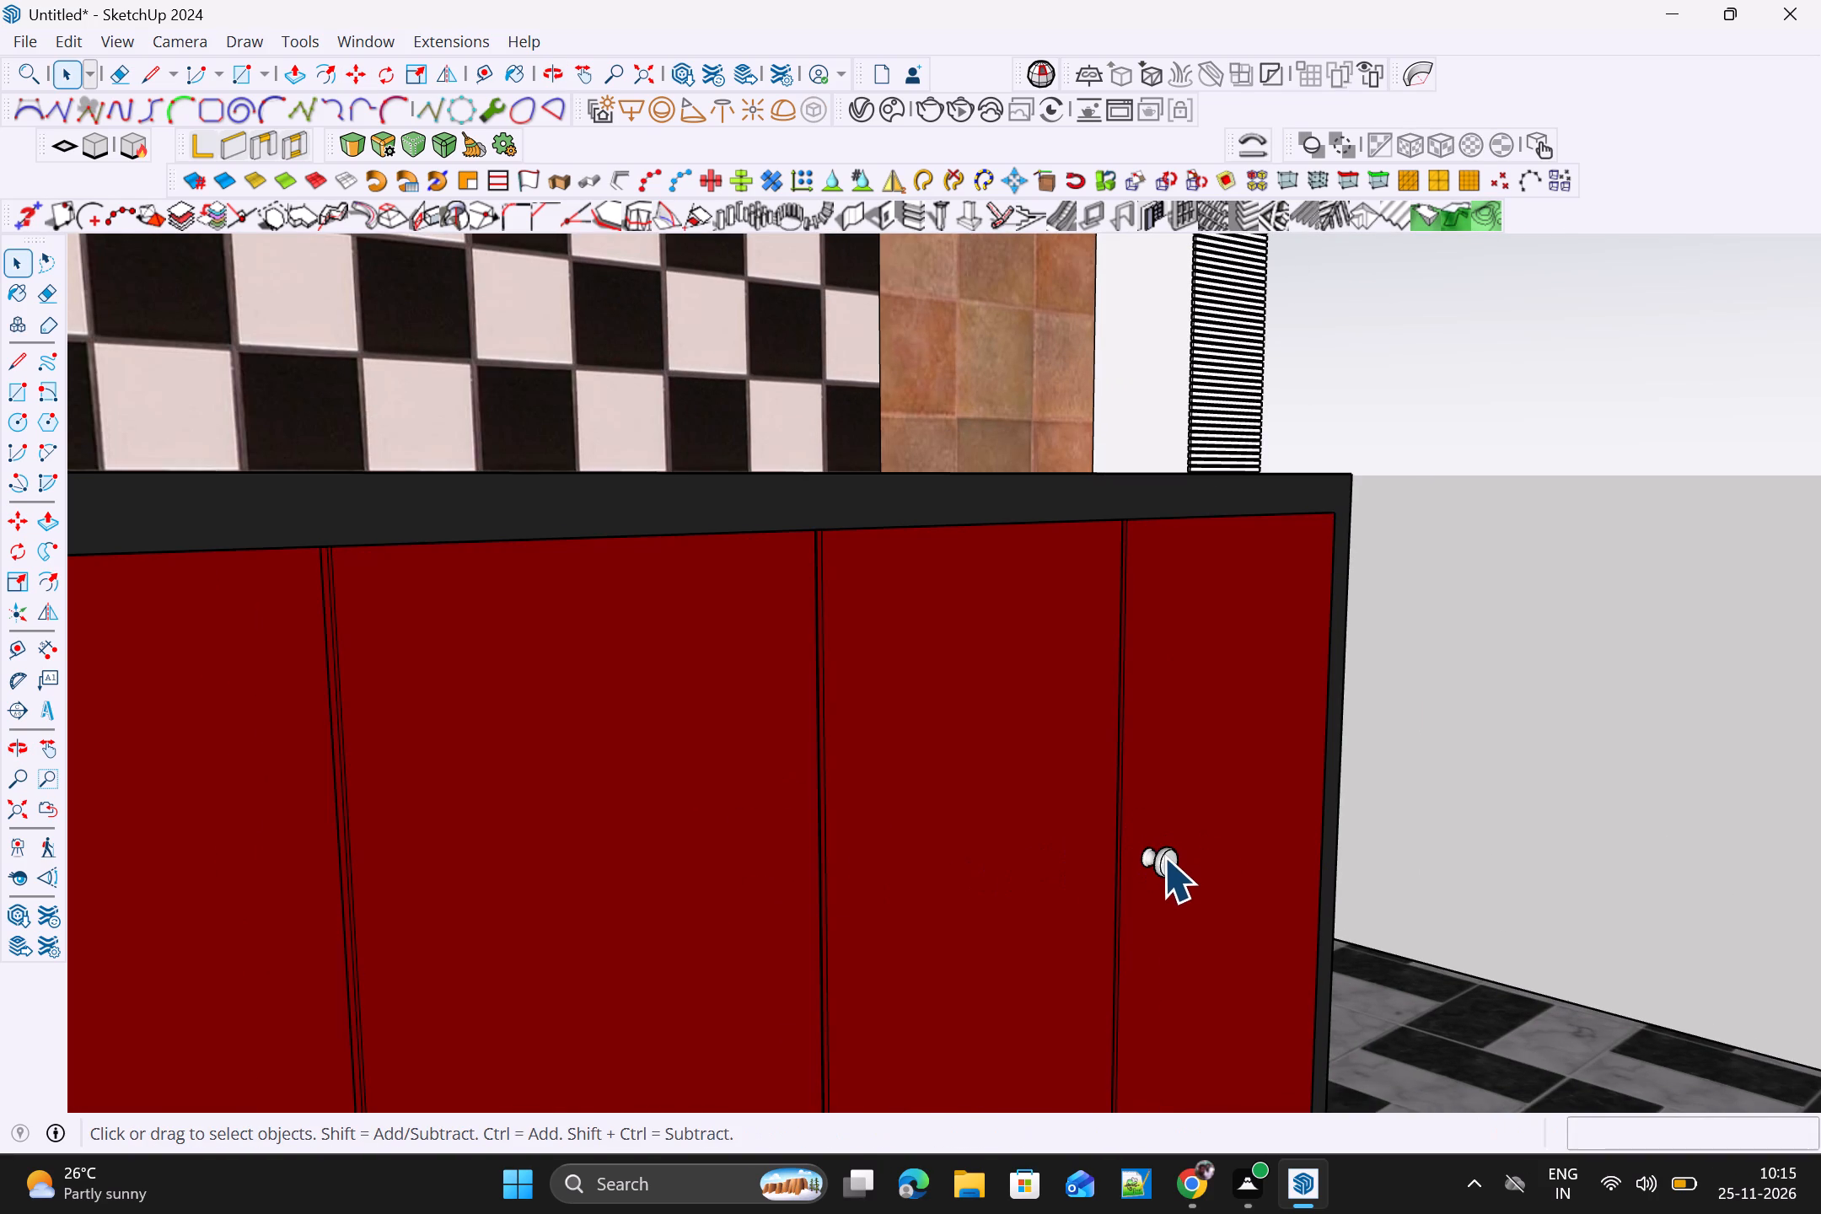
click(1163, 862)
key(m)
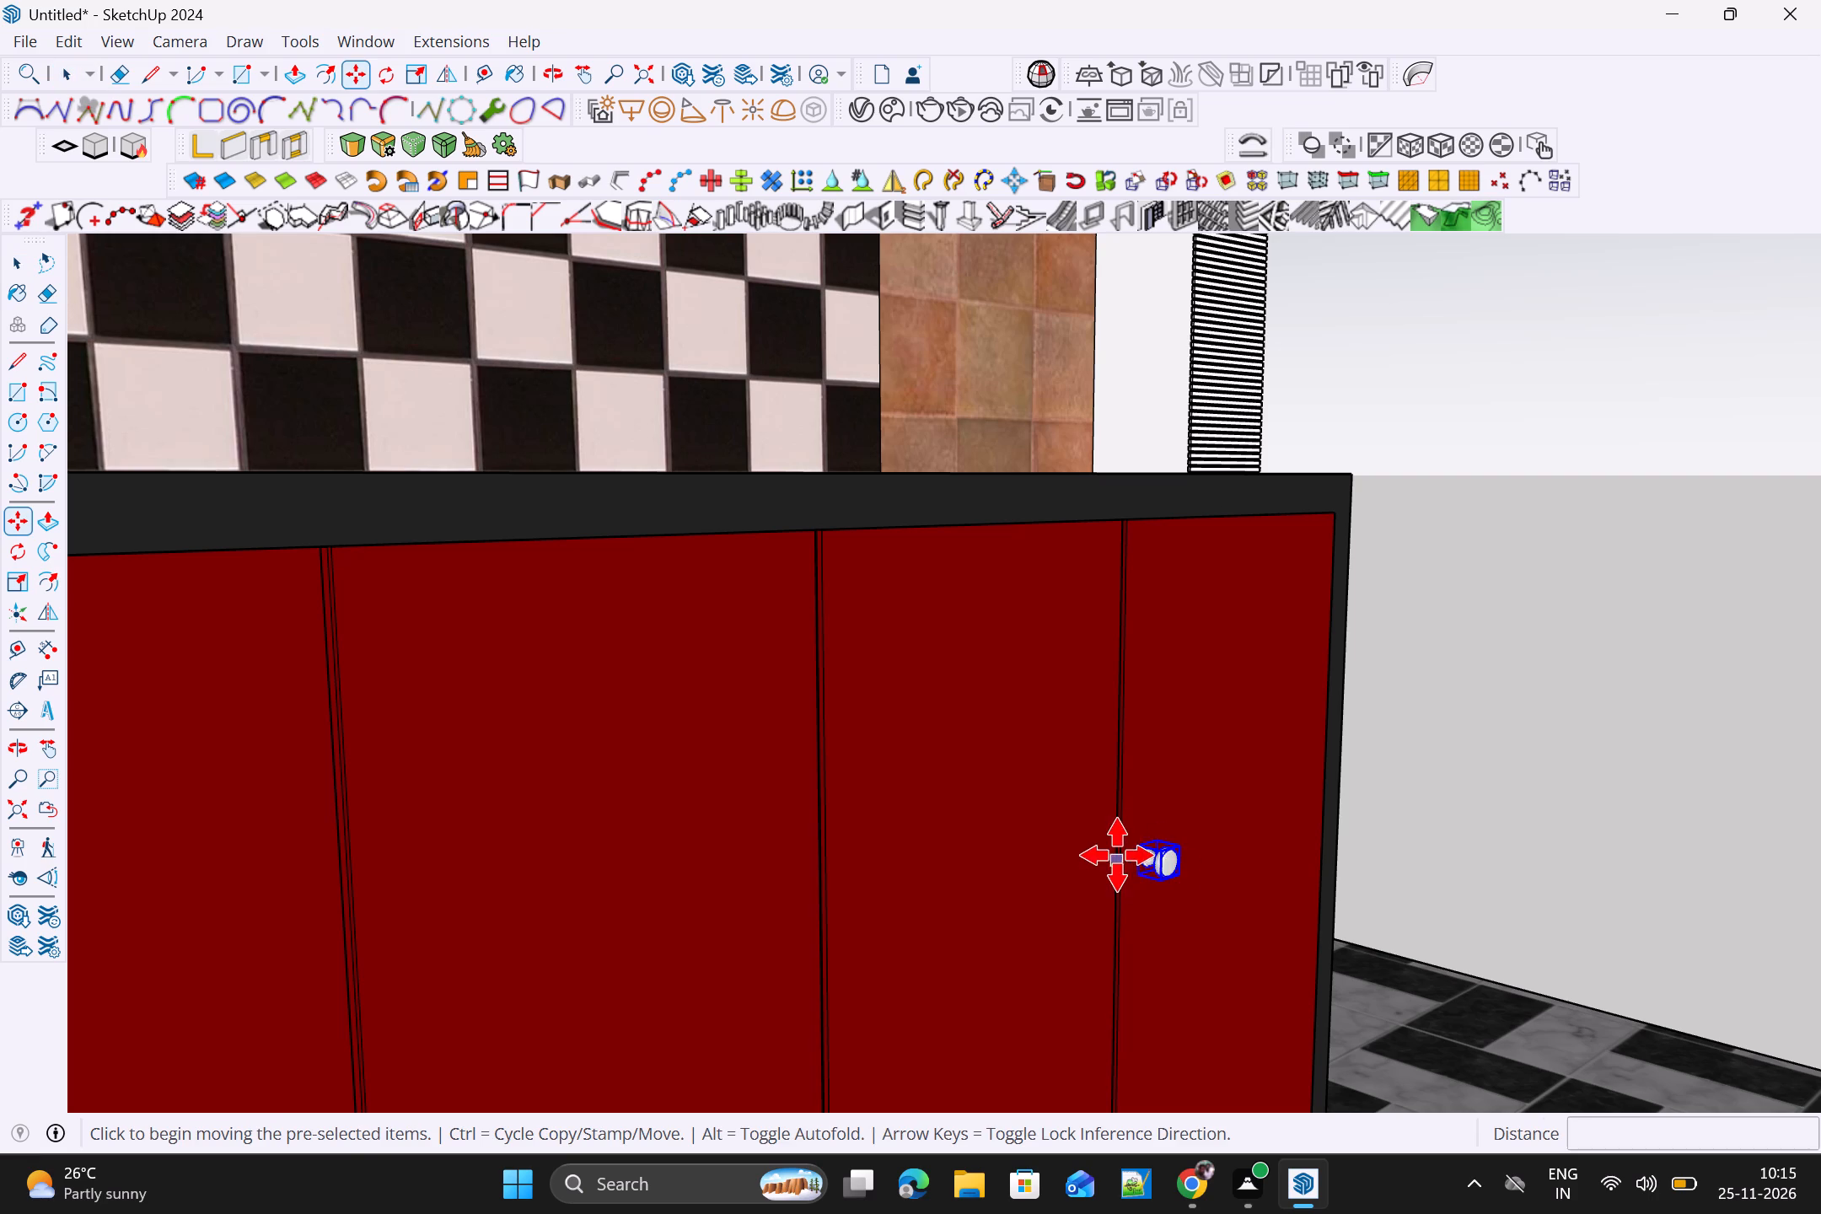
click(1141, 844)
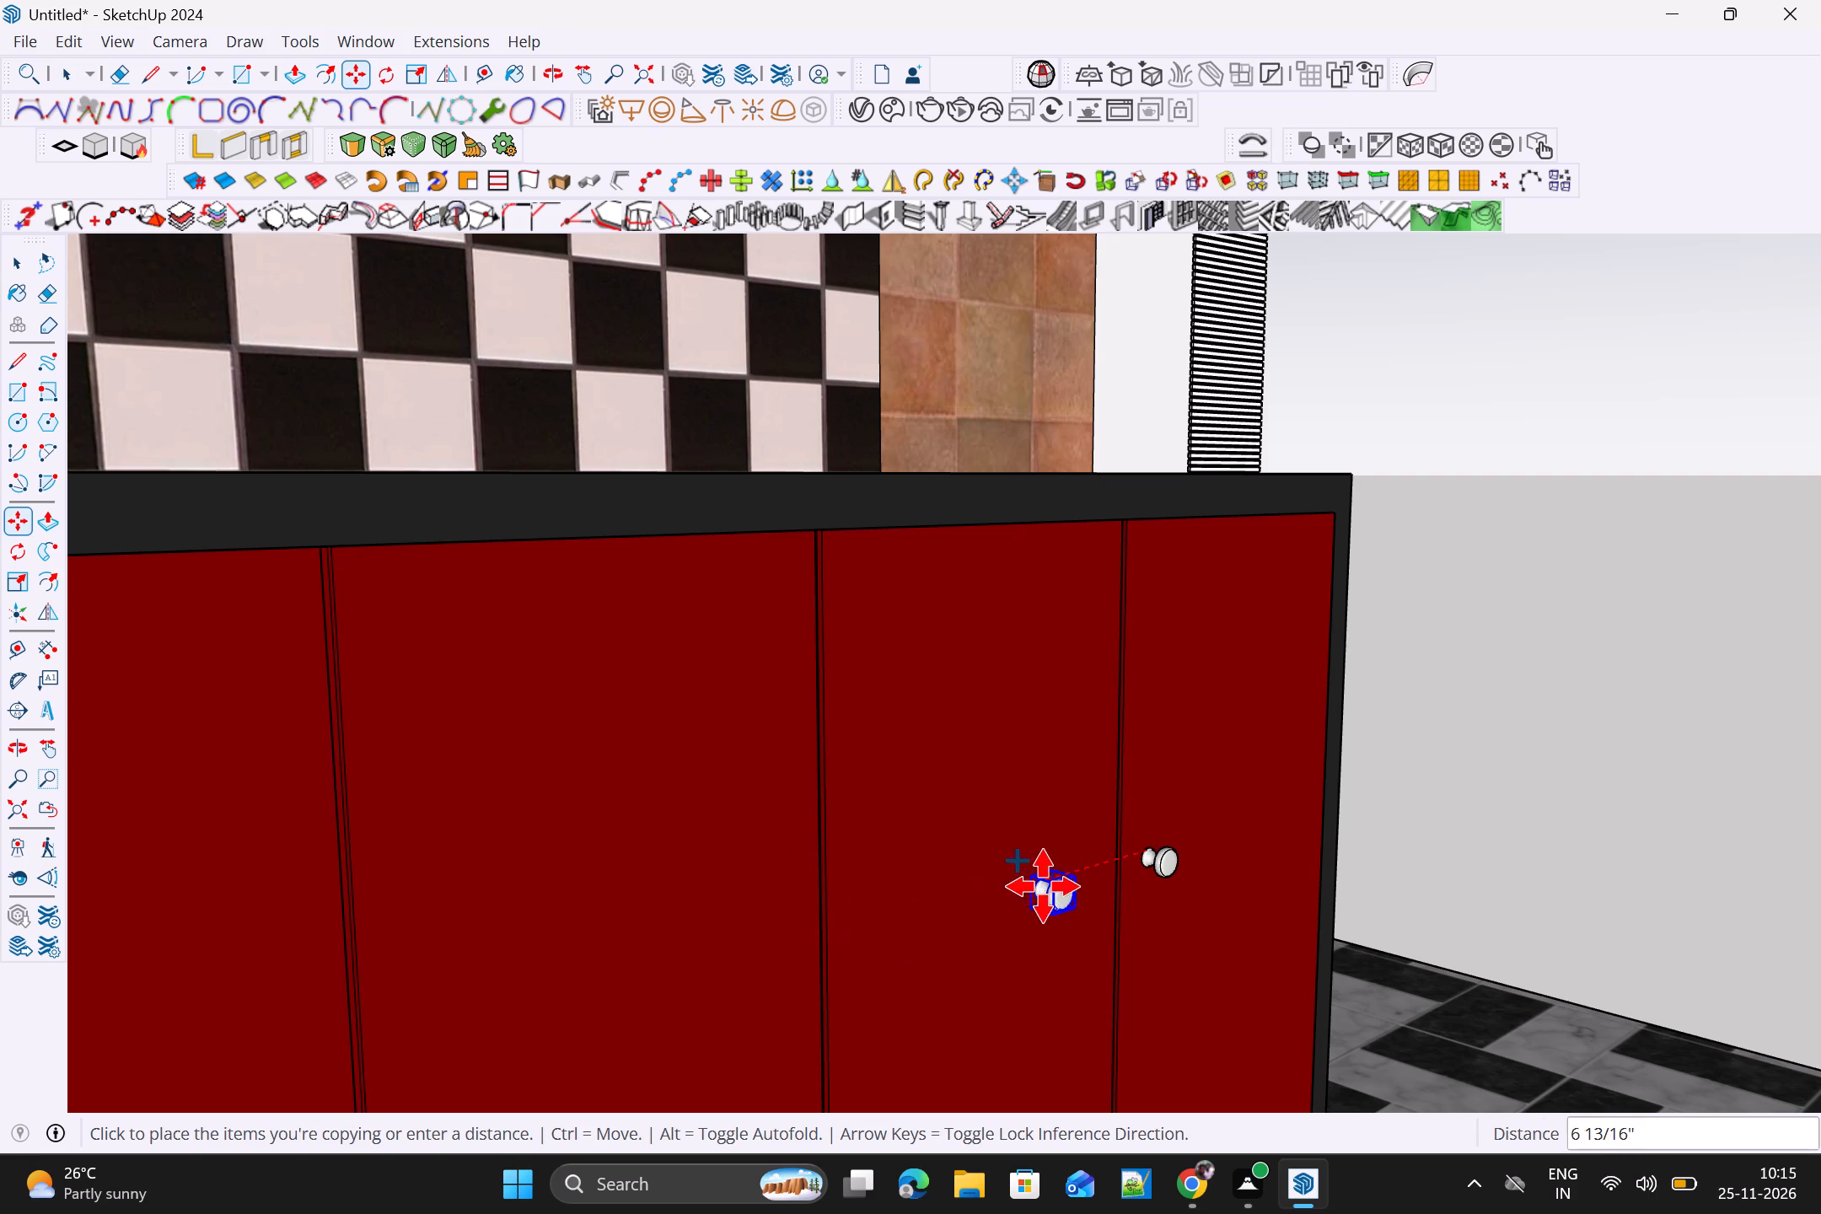
scroll(1014, 889, down, 1)
scroll(809, 830, up, 1)
scroll(972, 854, down, 3)
middle_drag(1046, 914, 976, 921)
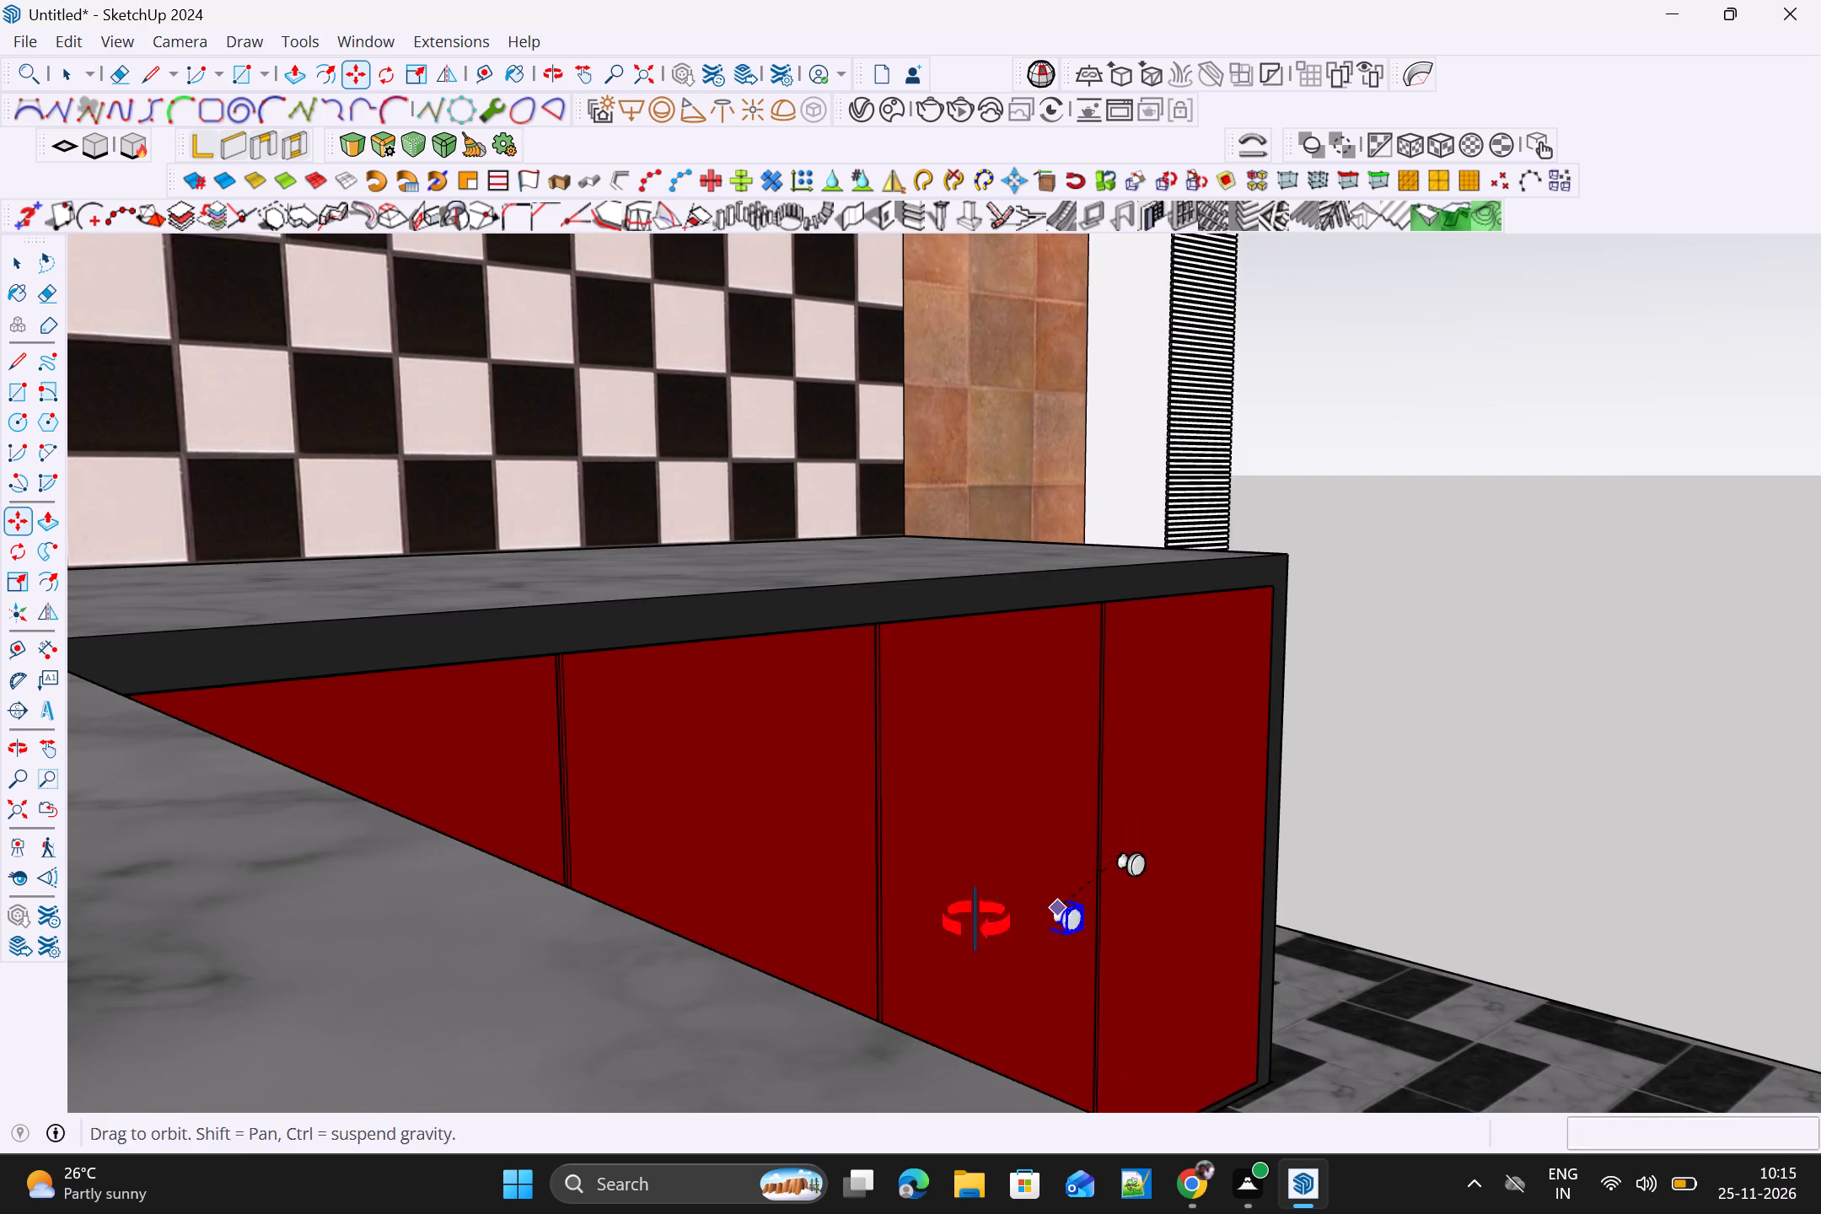
middle_drag(976, 921, 802, 910)
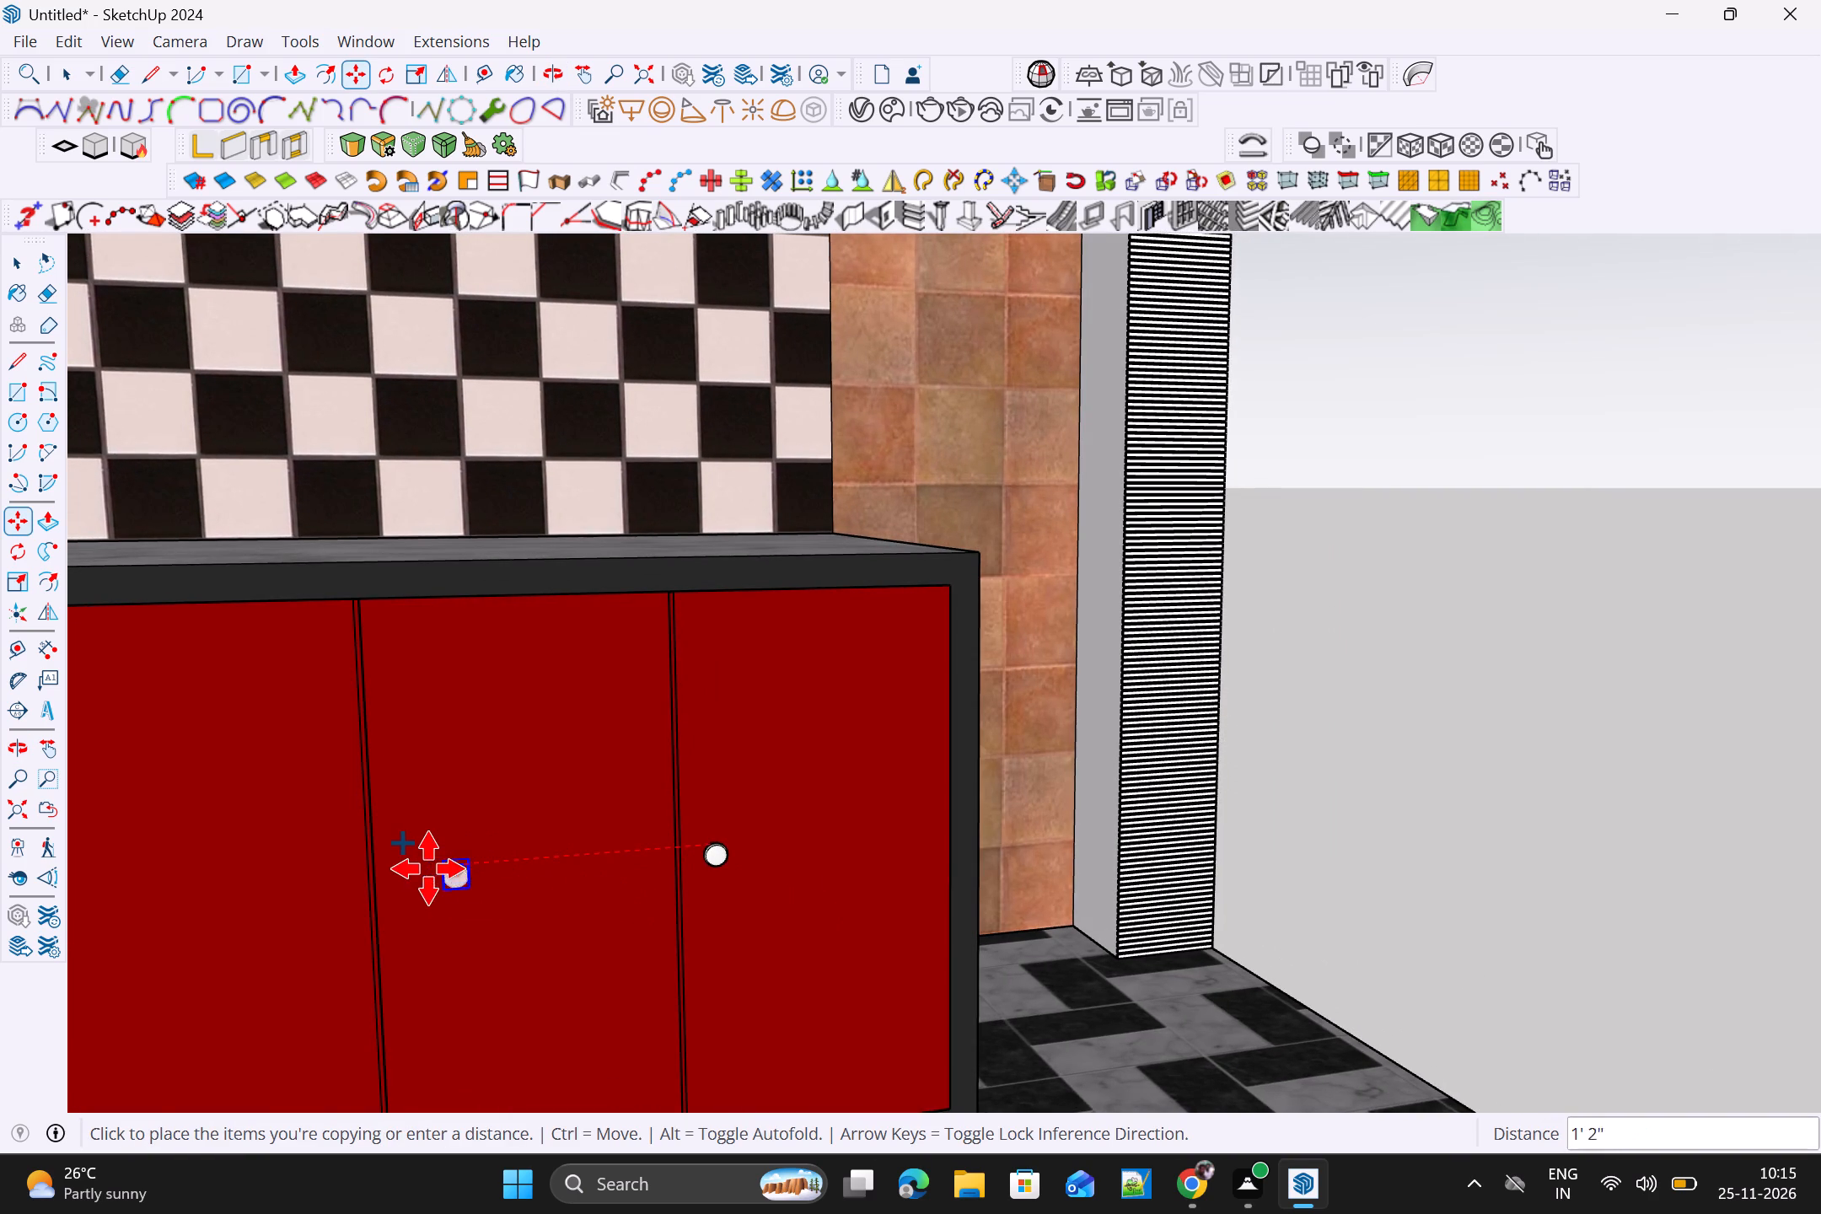
click(395, 868)
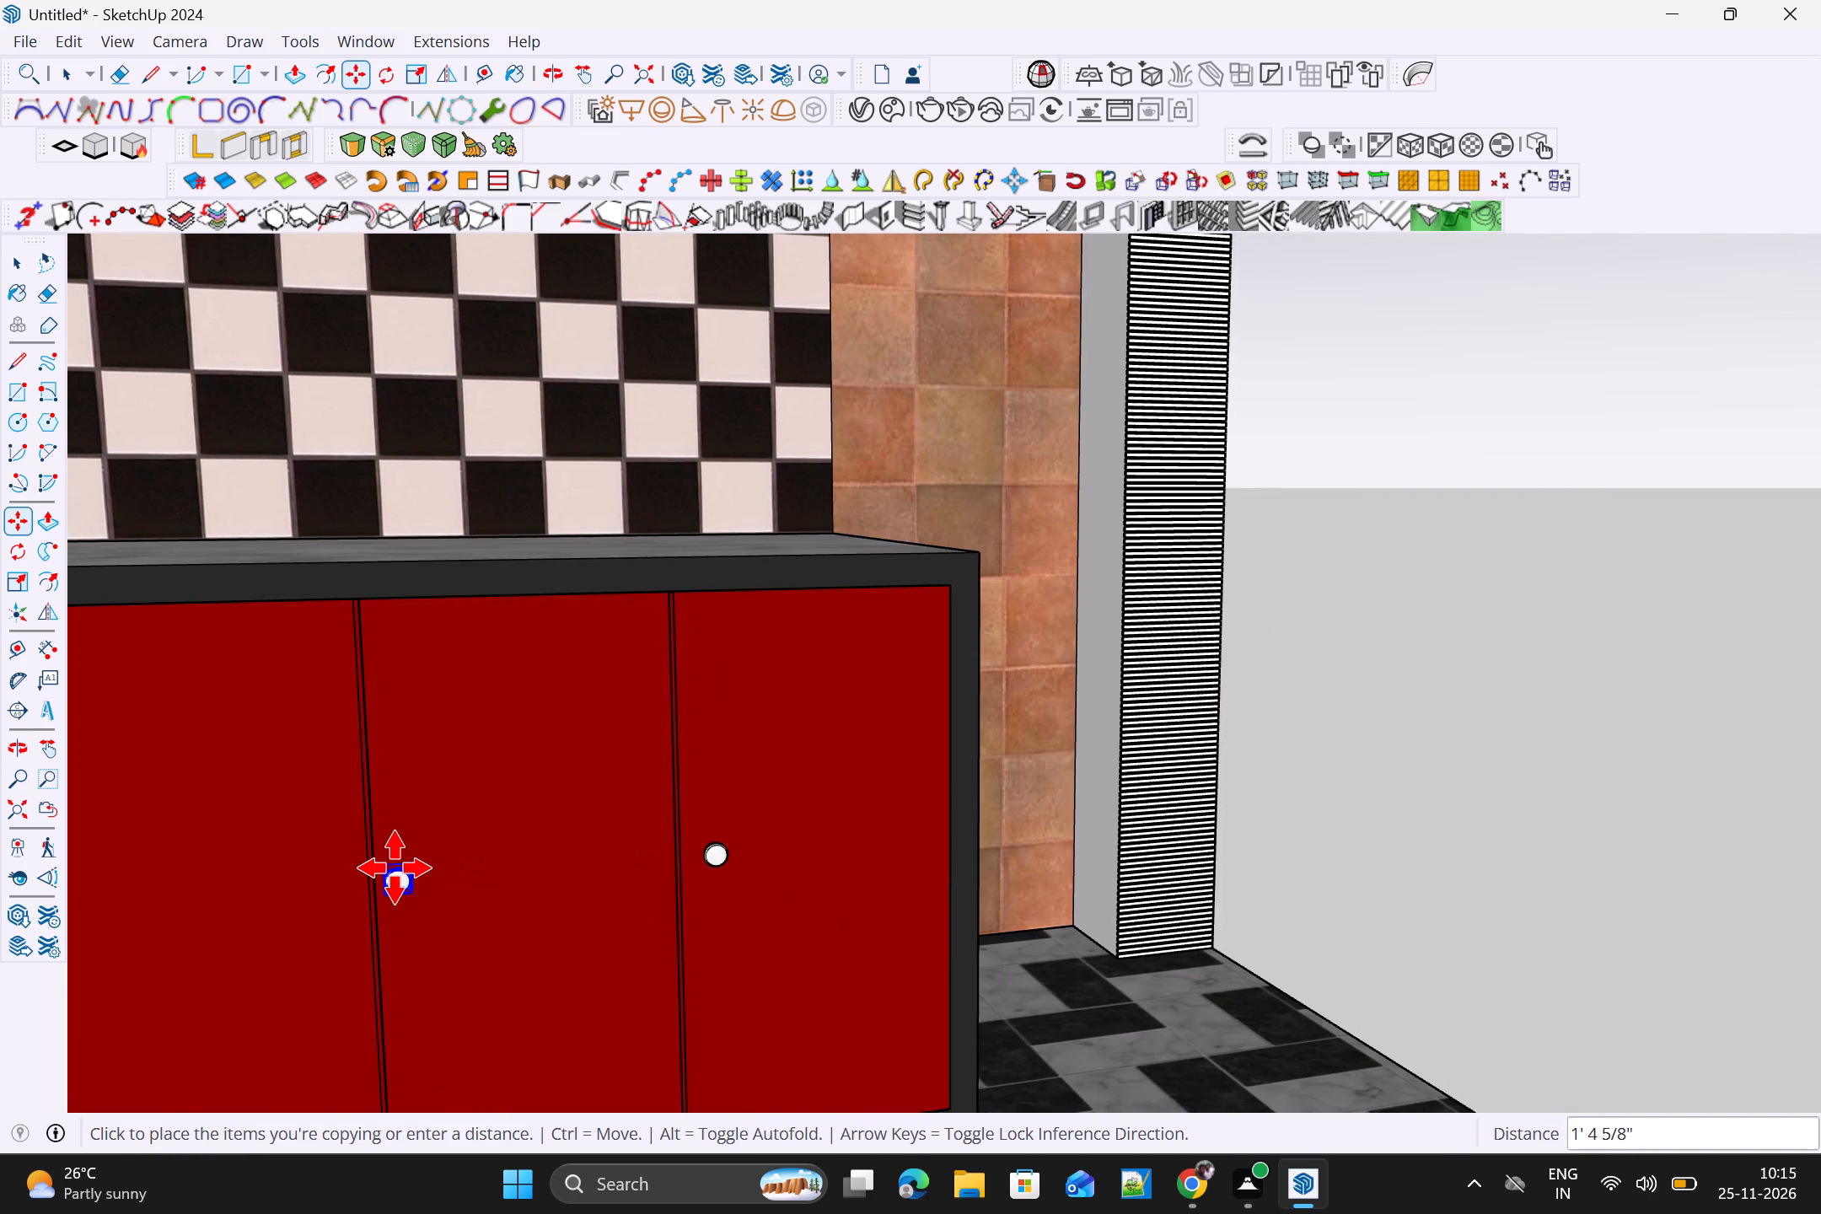
Shift that knob about 5 1/4" across the seam onto the next door, and copy it back about 5 15/16" to form a pair.
click(385, 866)
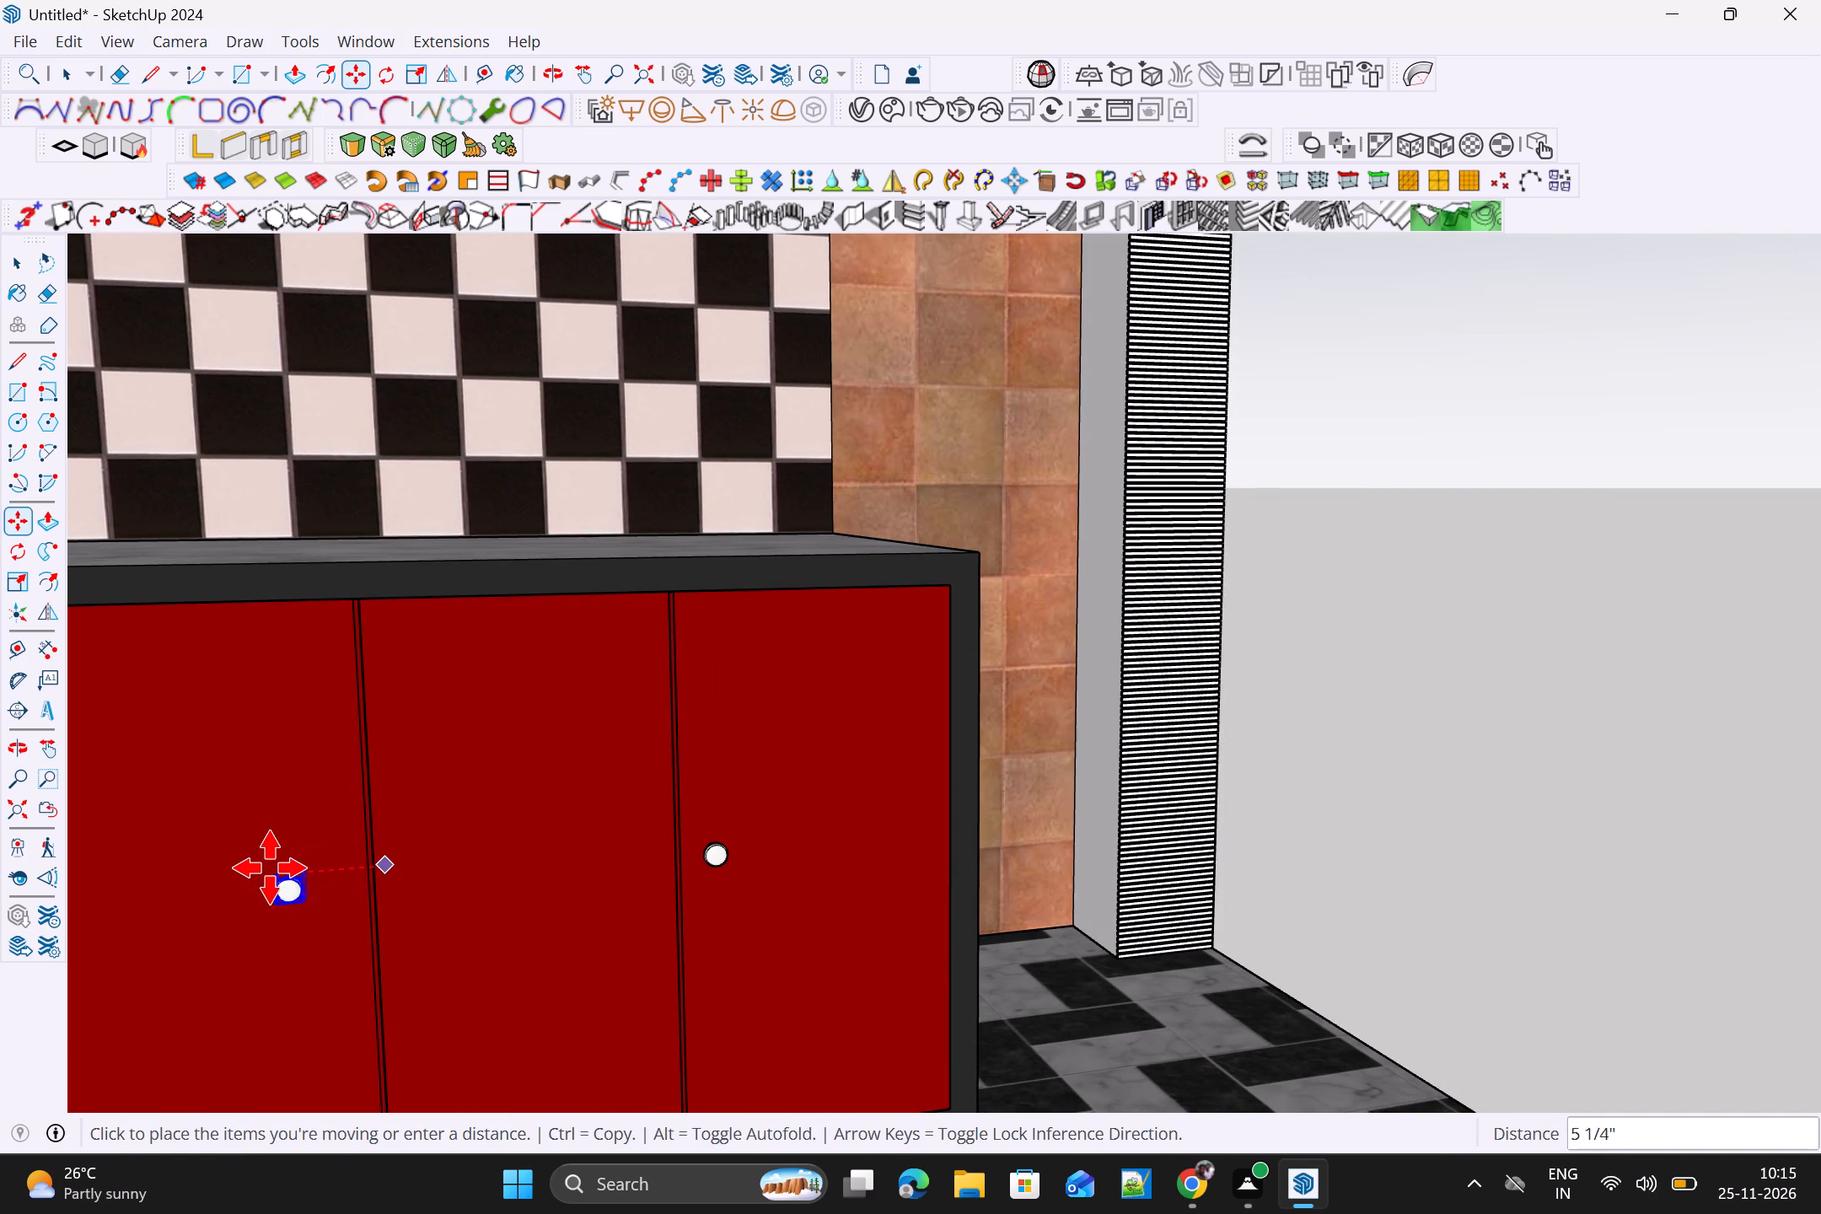
click(270, 868)
click(289, 868)
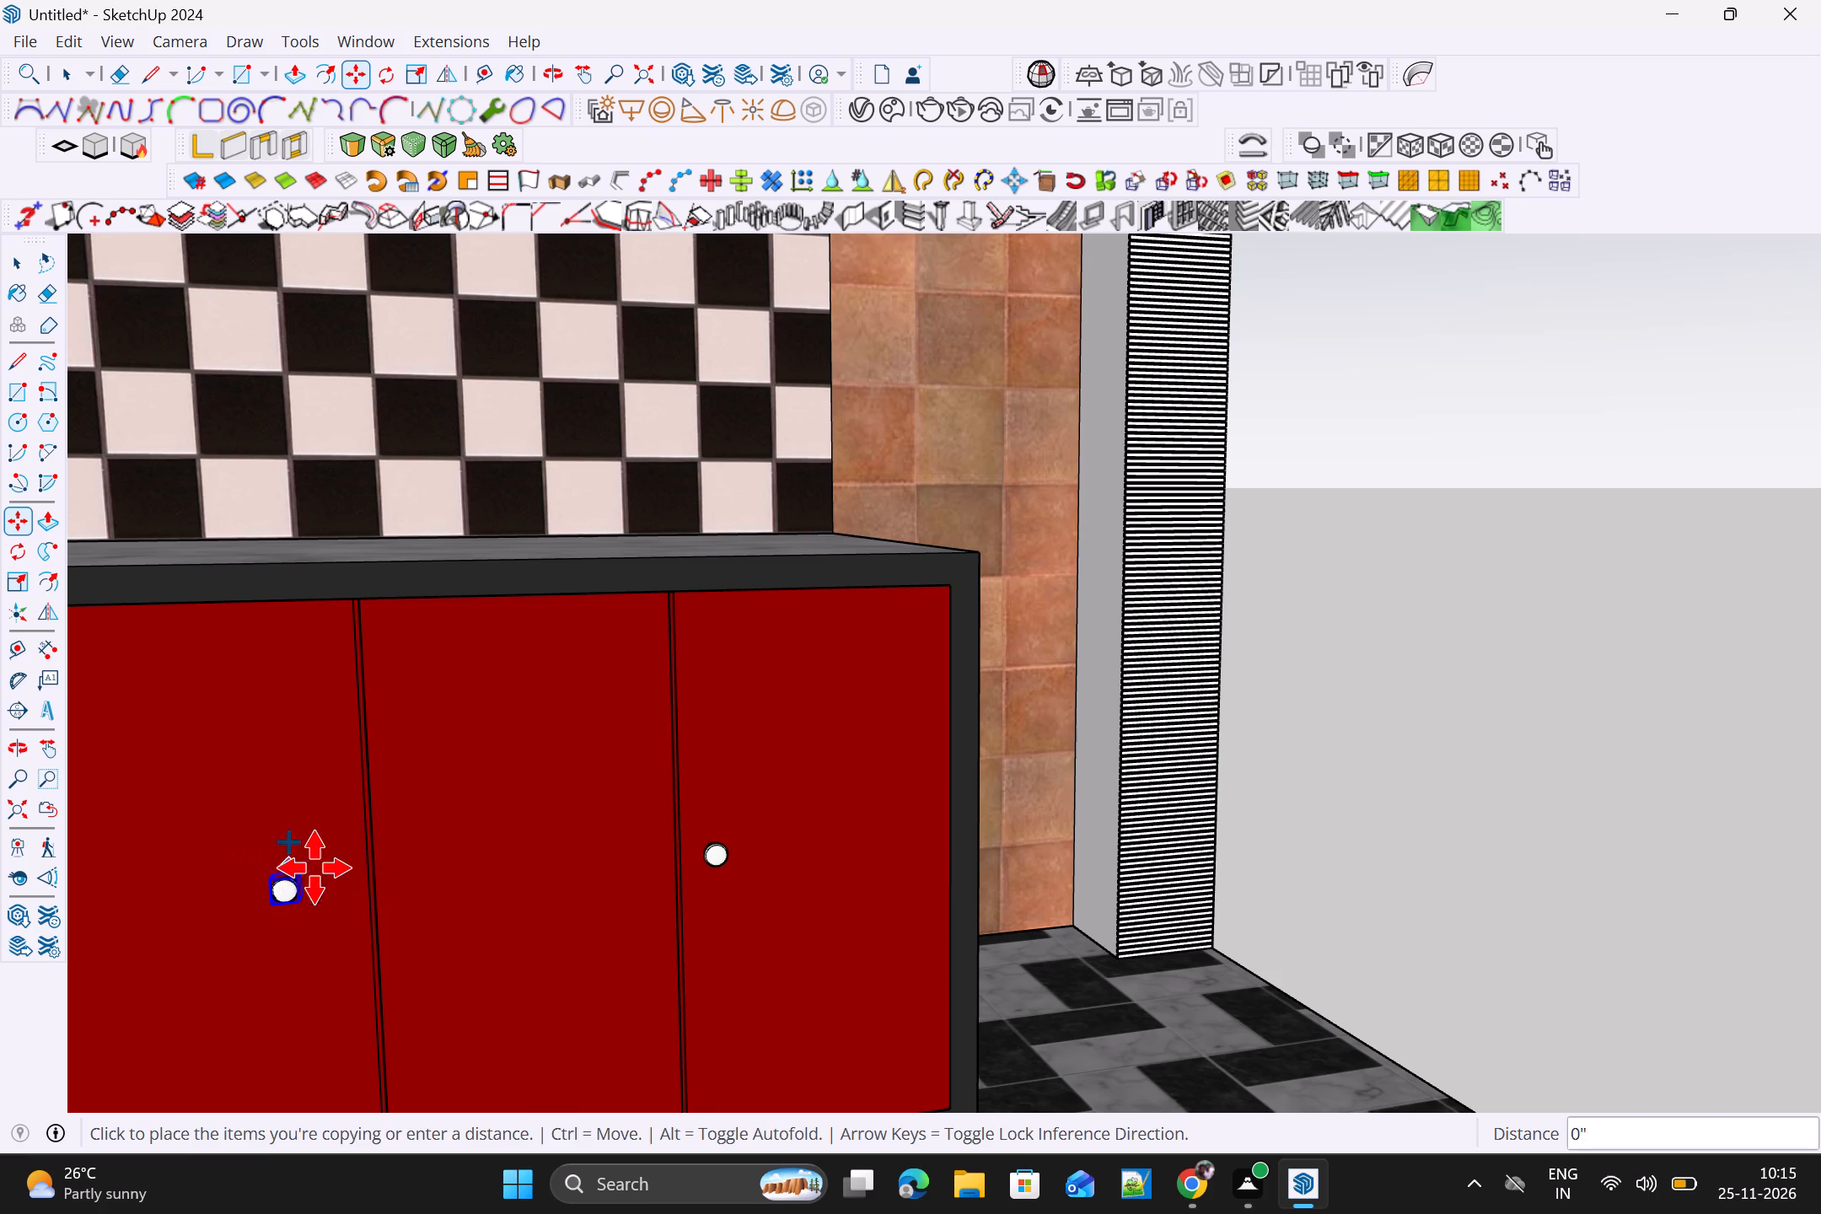
click(411, 873)
Copy the paired knob farther from the corner about 1' 8 3/16" onto the lower door beside the corner, near its seam.
scroll(313, 875, down, 4)
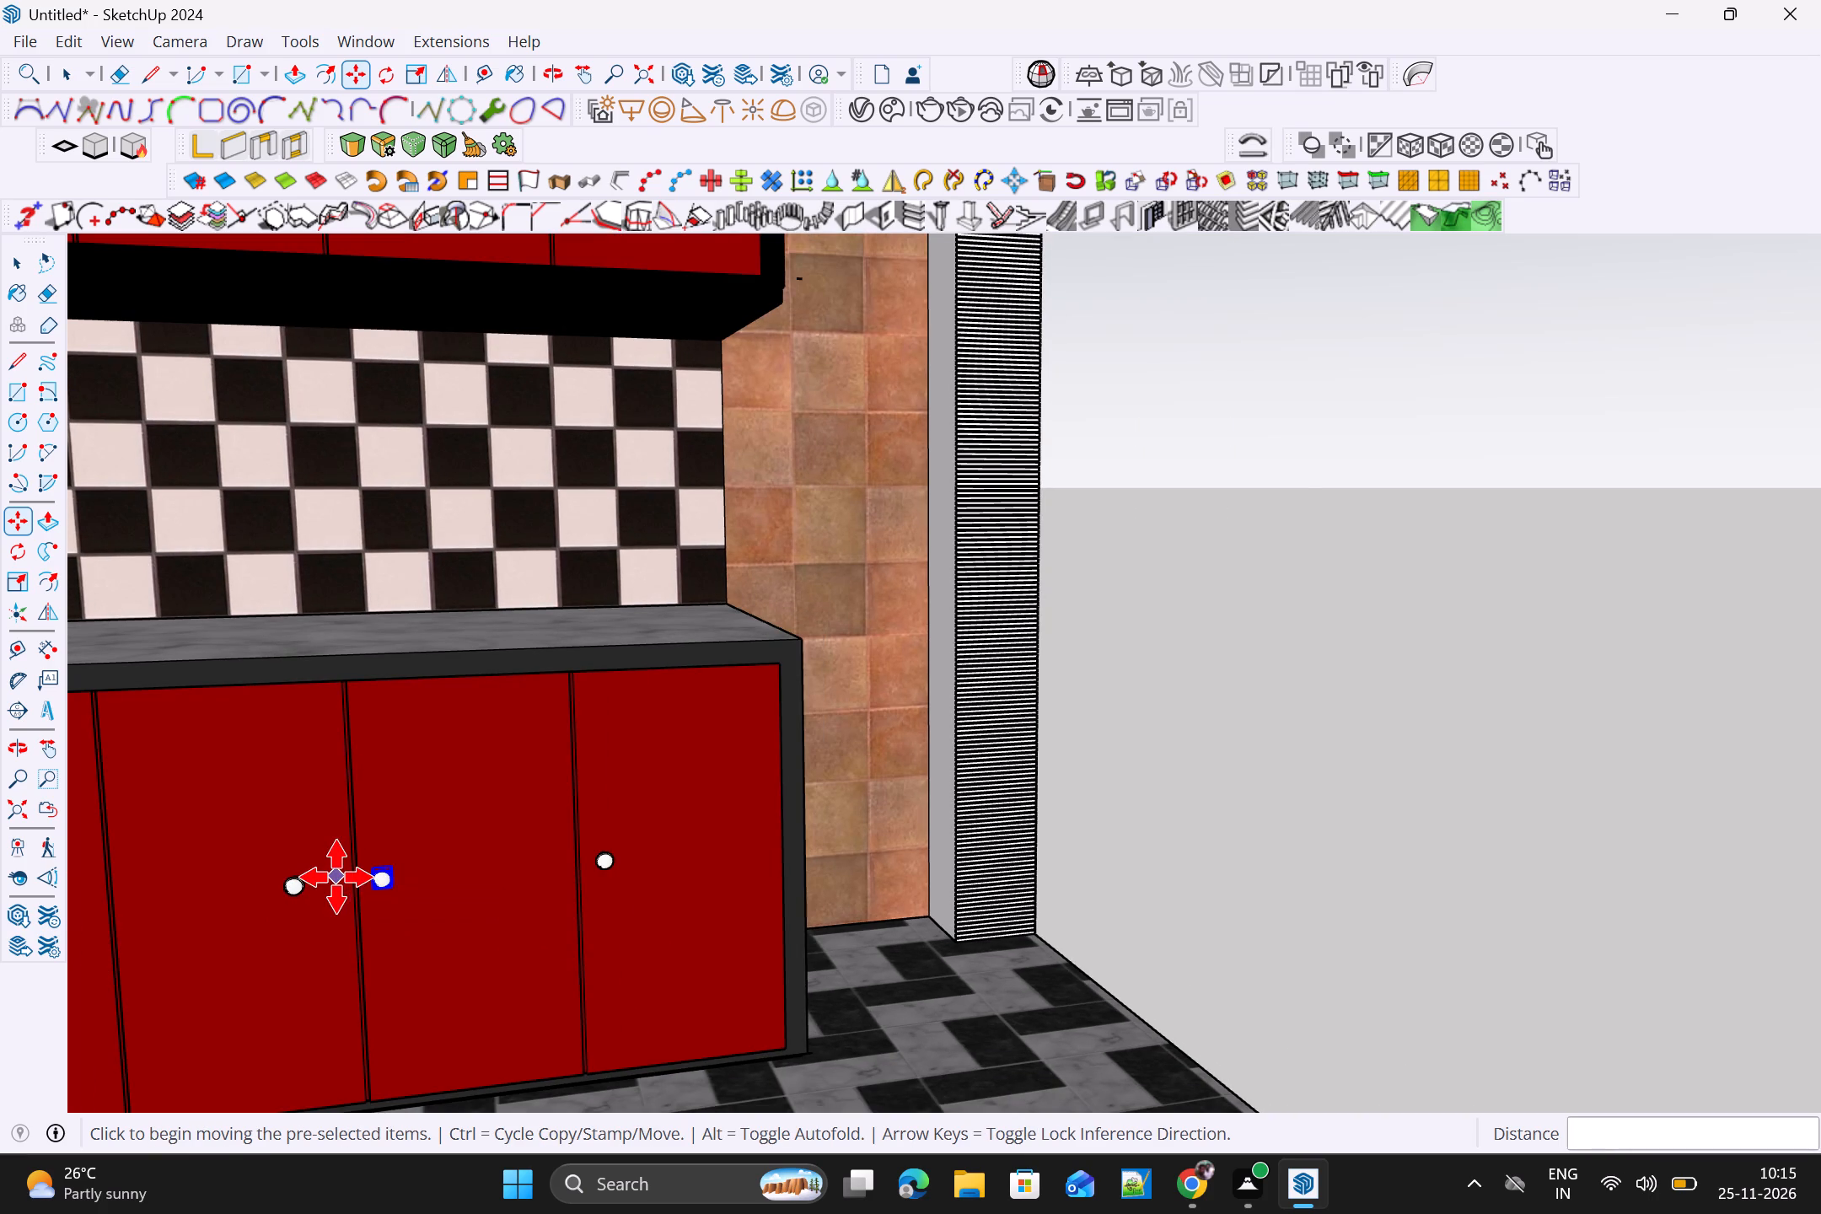
shift+middle_drag(352, 888, 951, 842)
scroll(947, 833, up, 4)
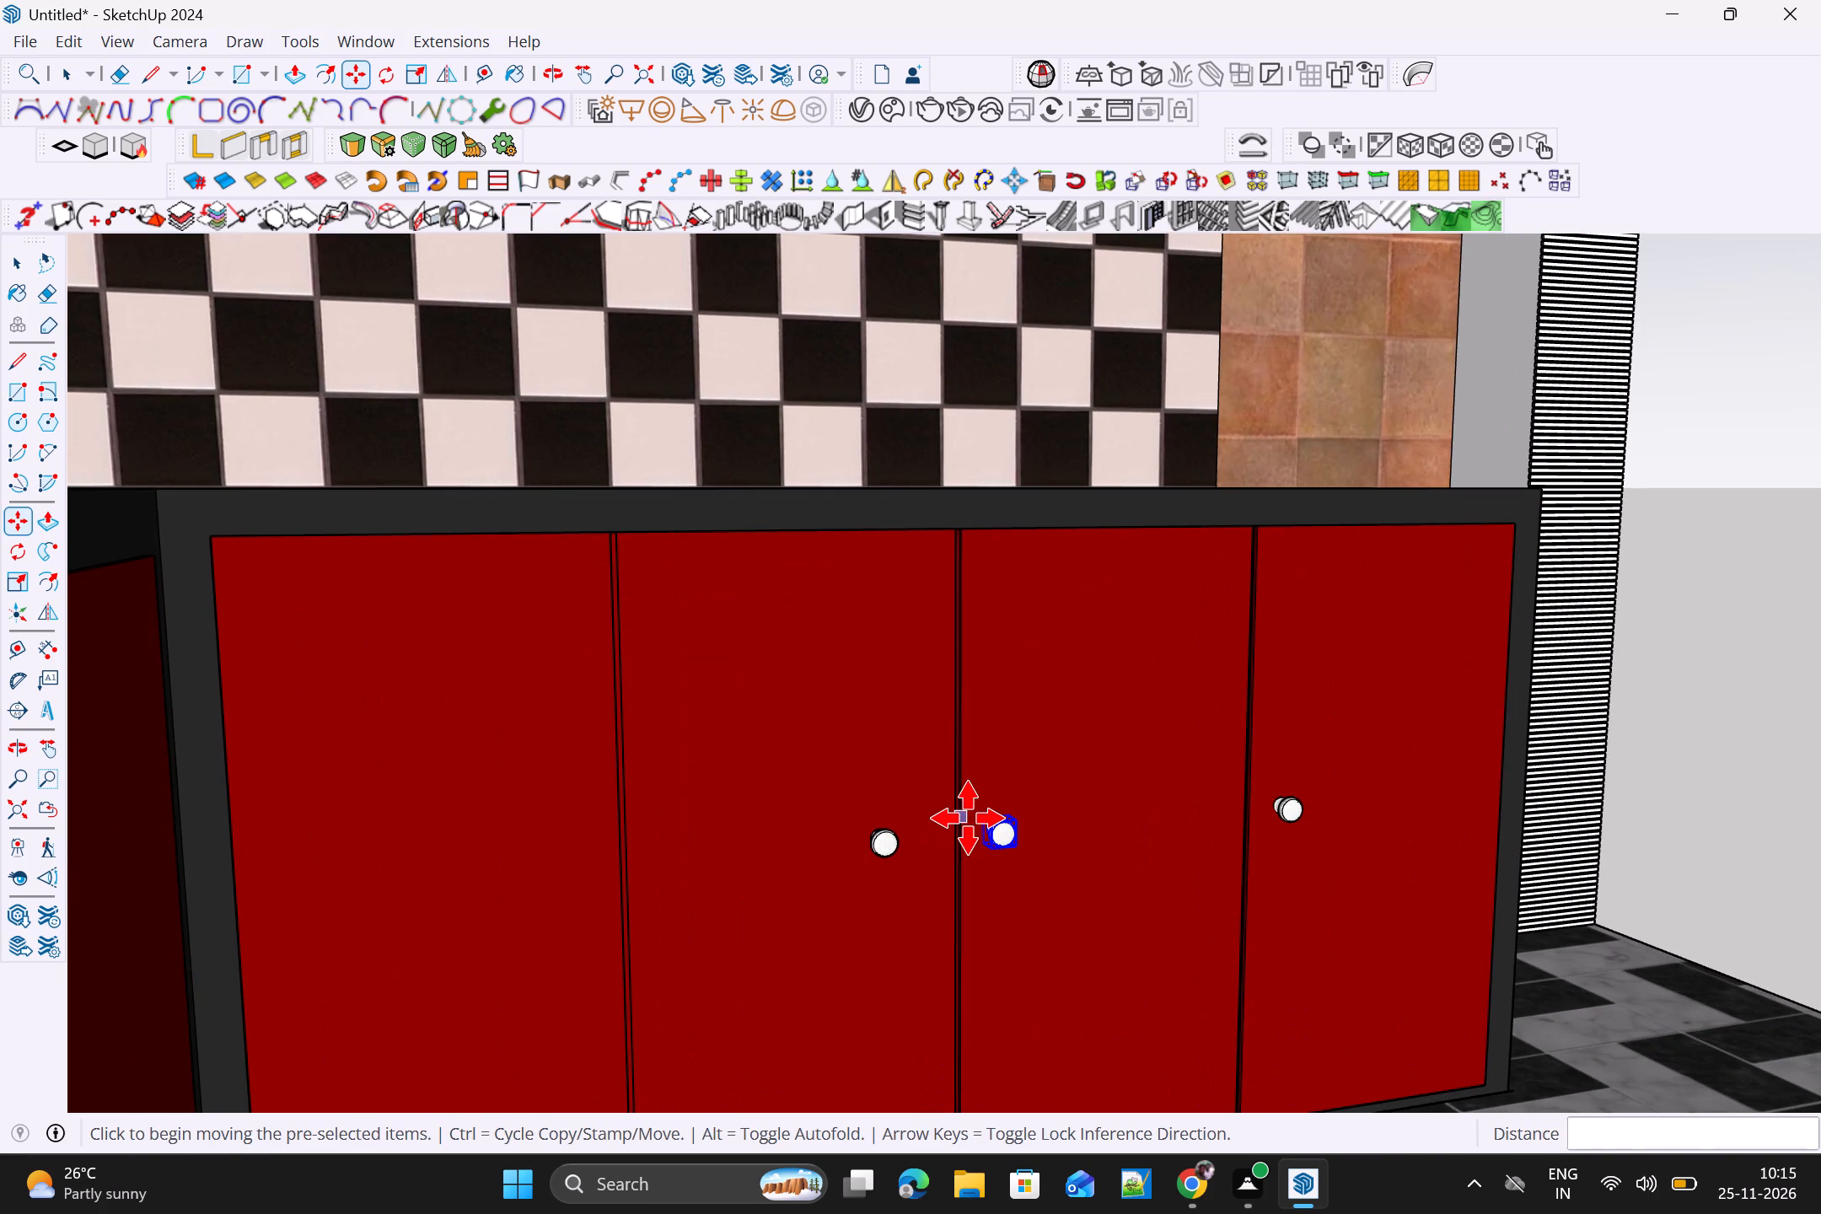
click(973, 817)
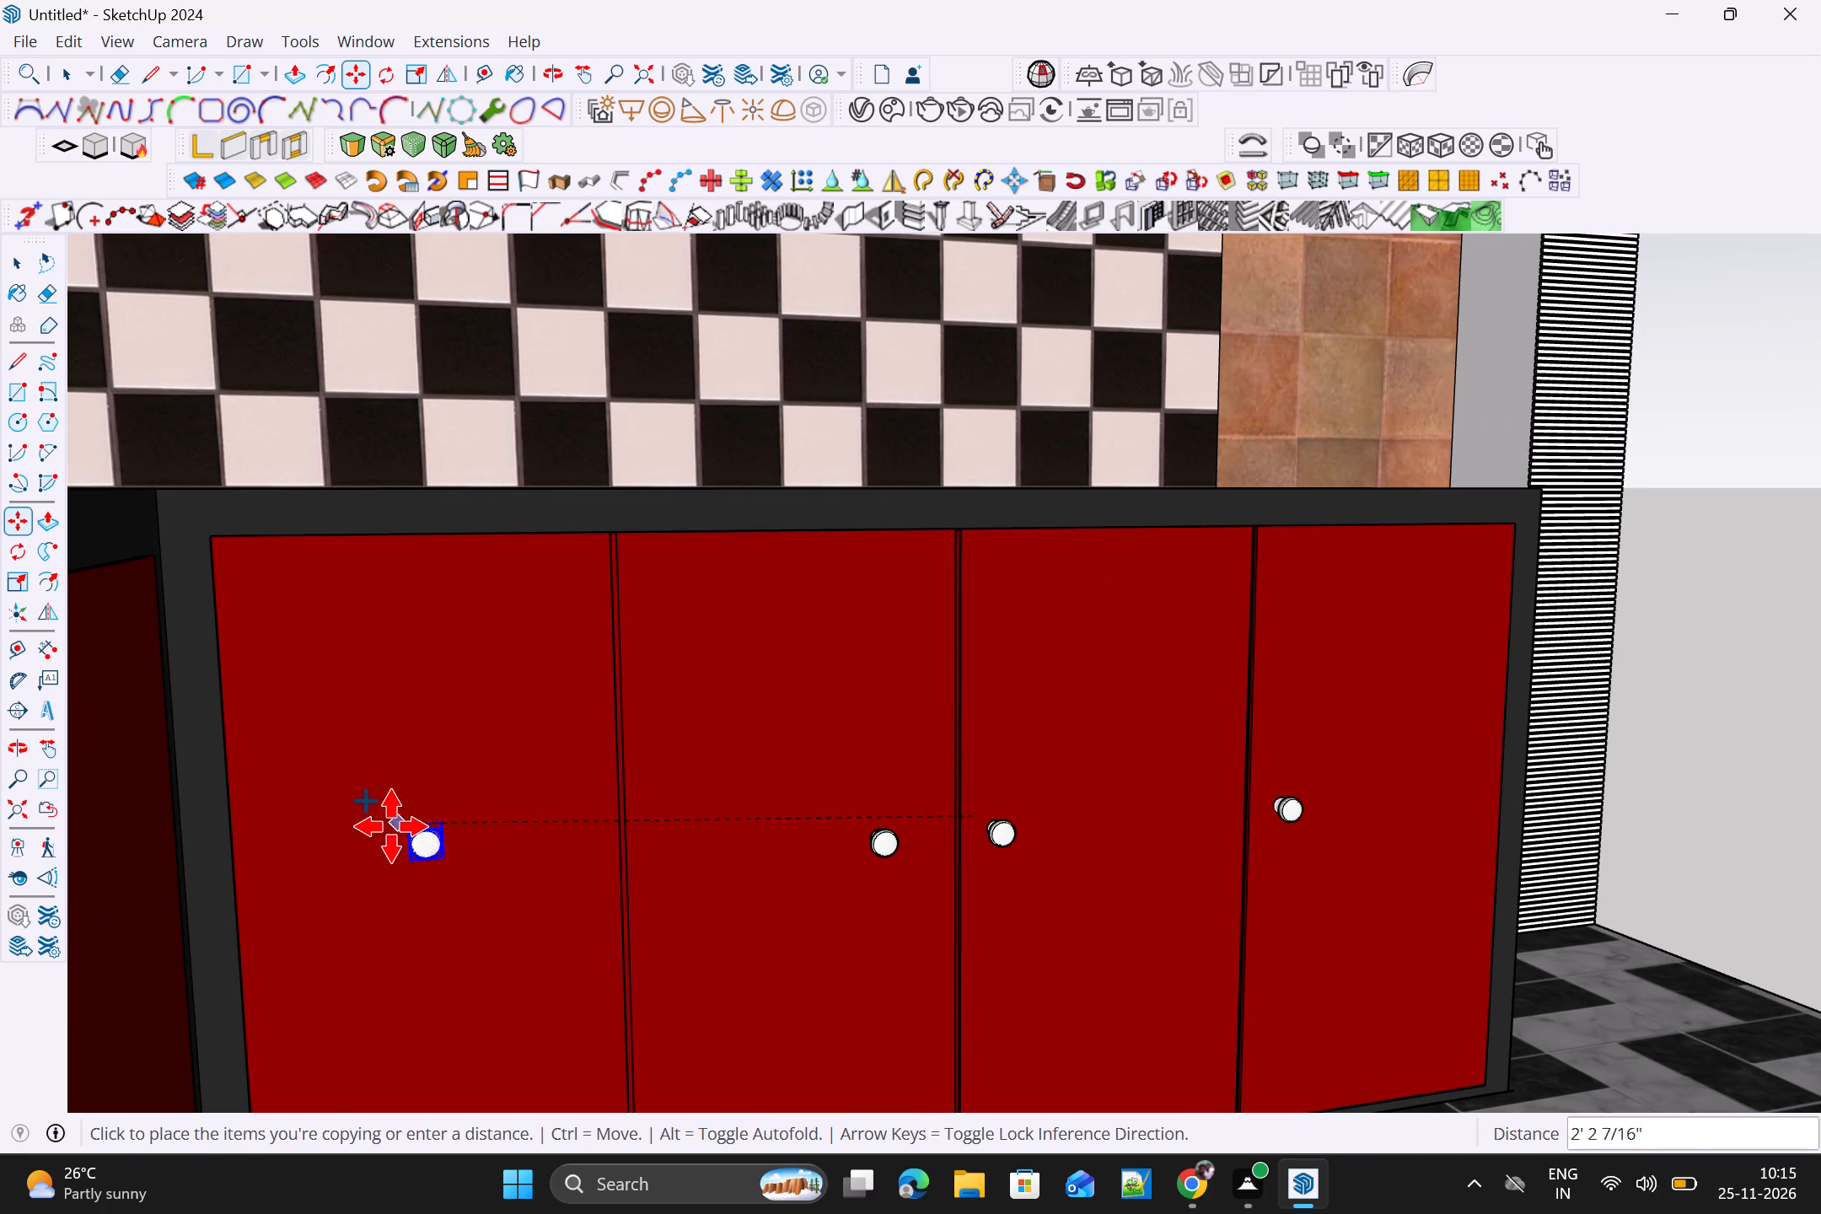
click(543, 841)
Copy the corner lower door's knob about 5' 5/16" straight up onto the upper door beside the corner.
scroll(714, 858, down, 4)
scroll(851, 884, down, 3)
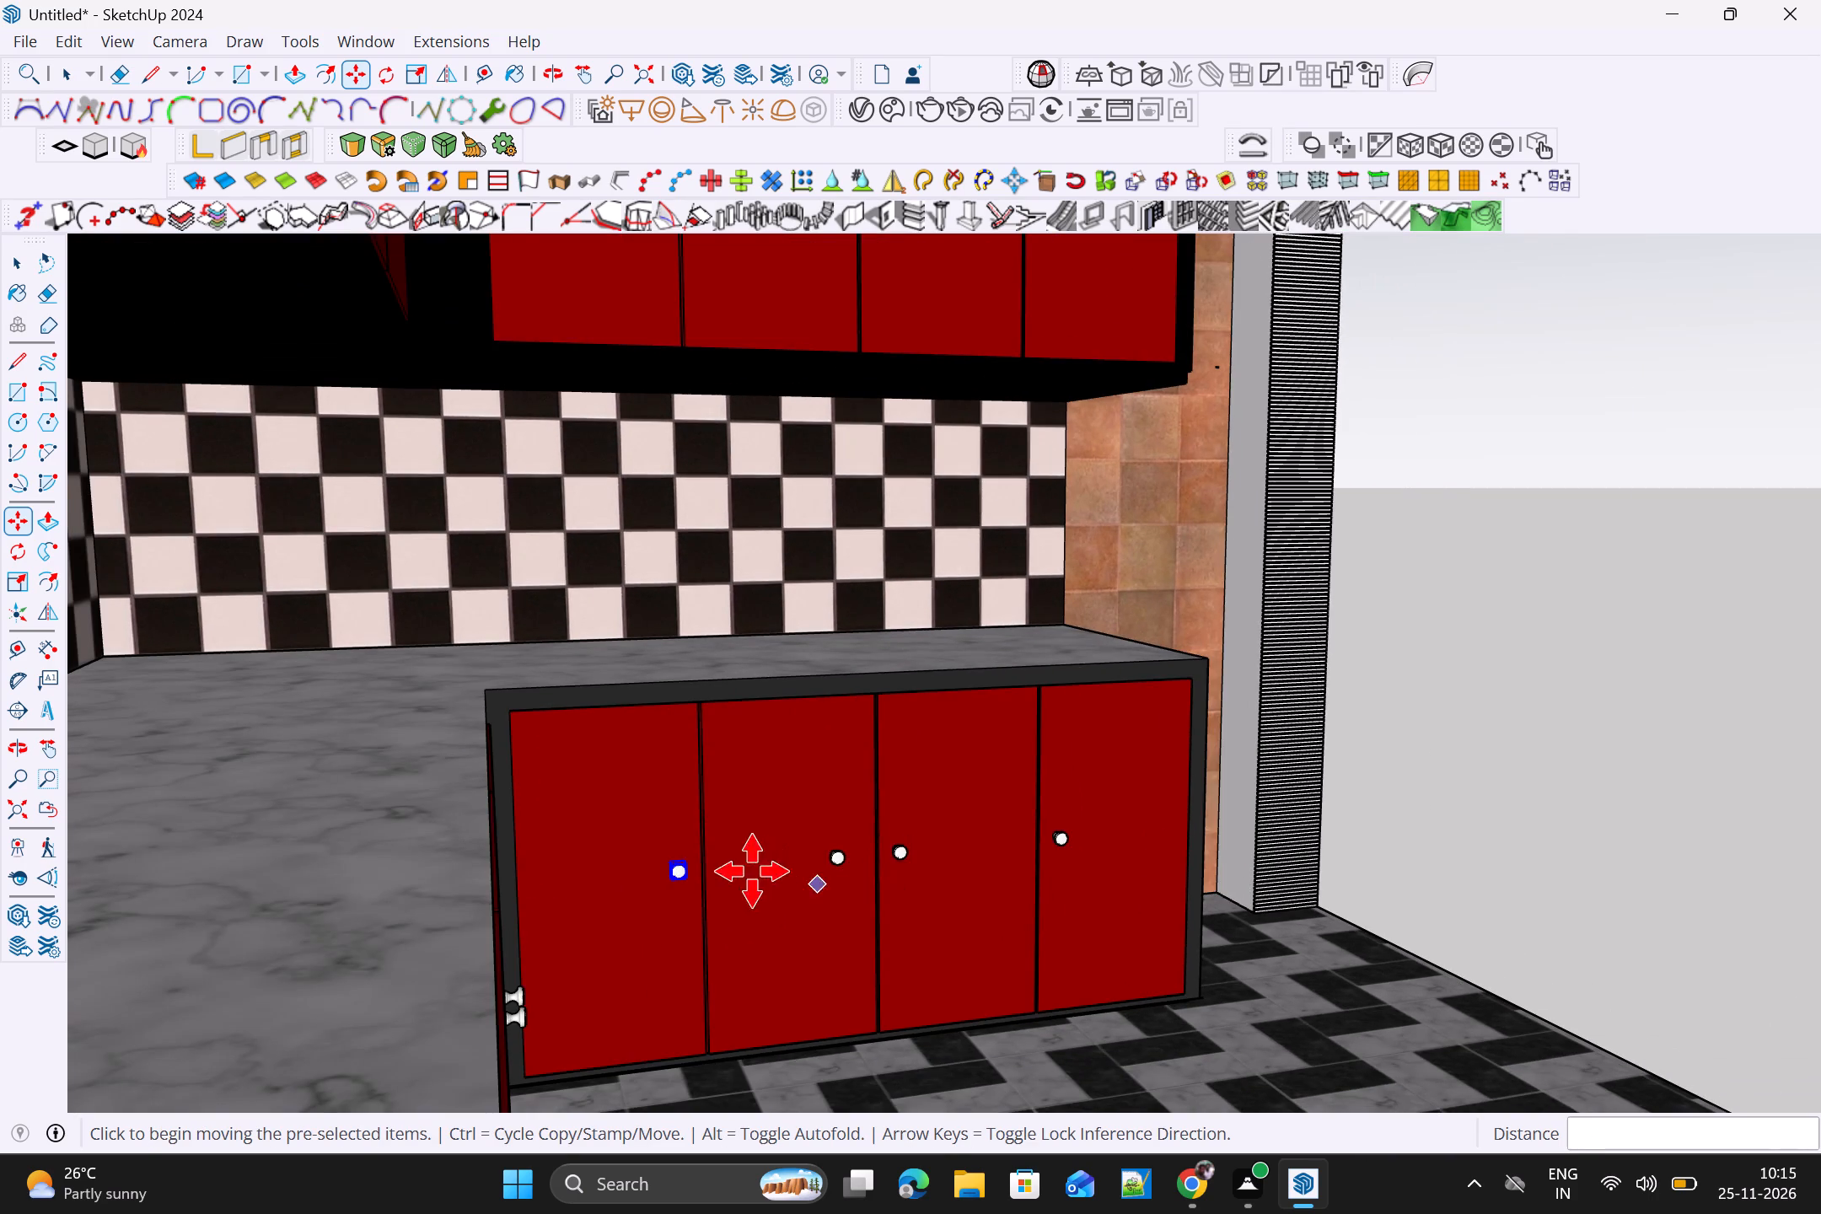
scroll(691, 856, up, 8)
ctrl+click(674, 859)
scroll(668, 742, down, 3)
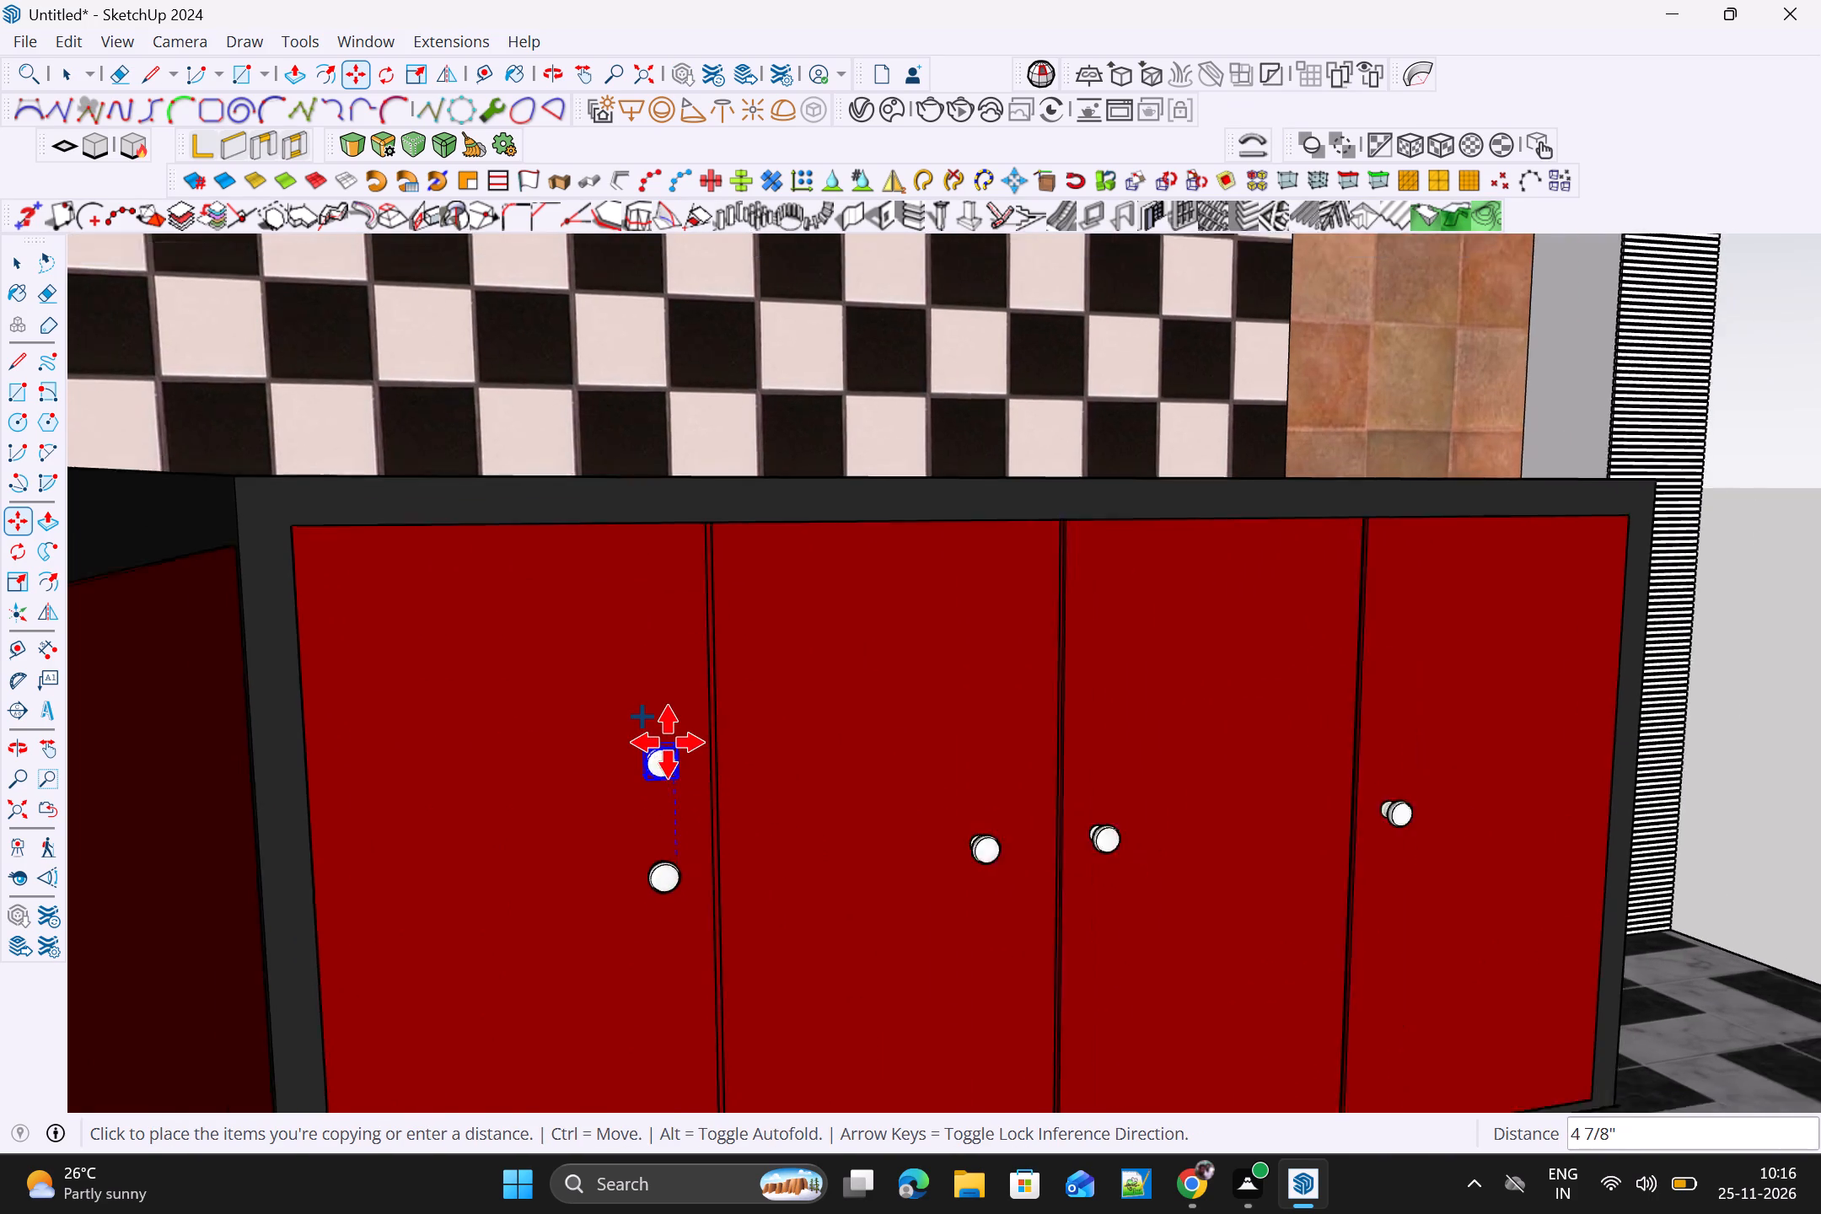
scroll(668, 742, down, 8)
shift+middle_drag(645, 357, 661, 572)
scroll(658, 506, up, 4)
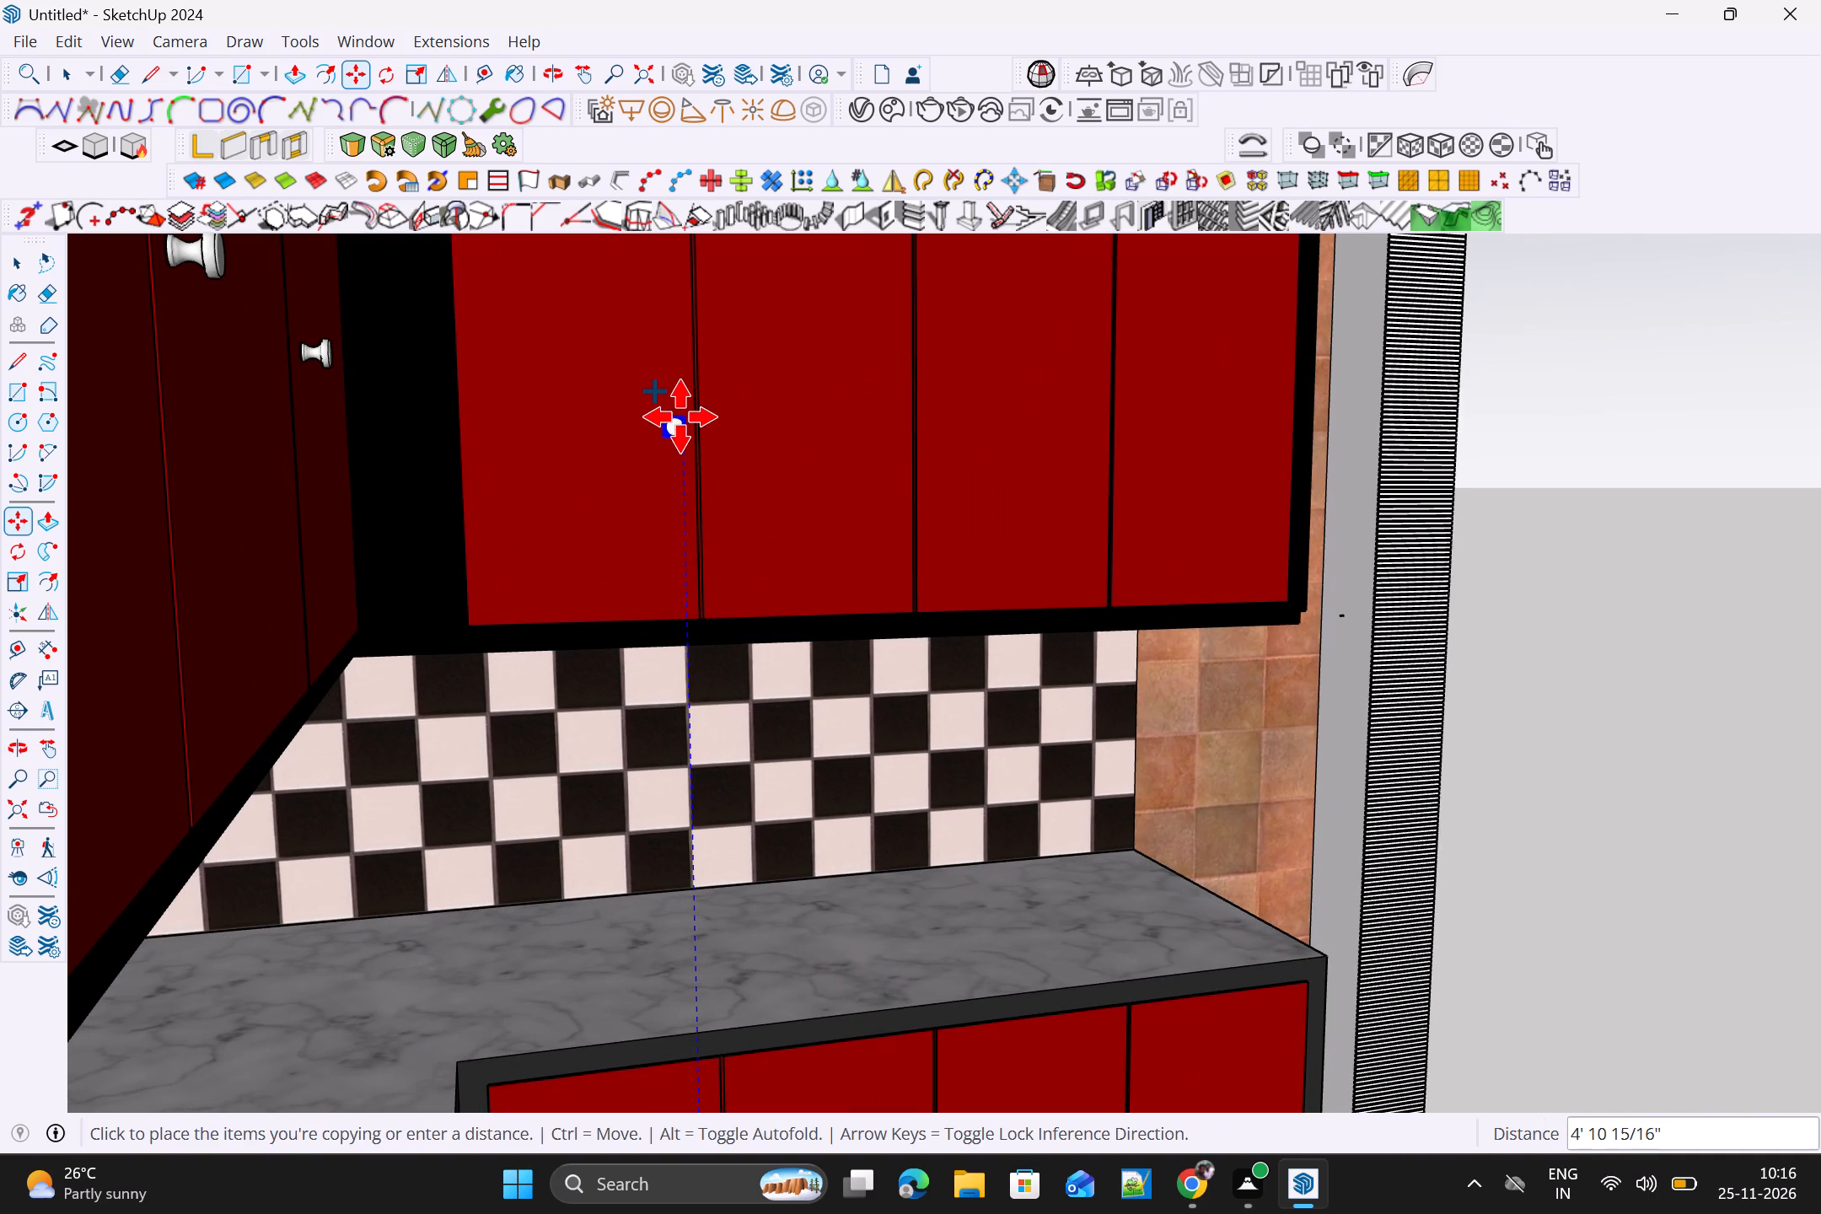
click(676, 397)
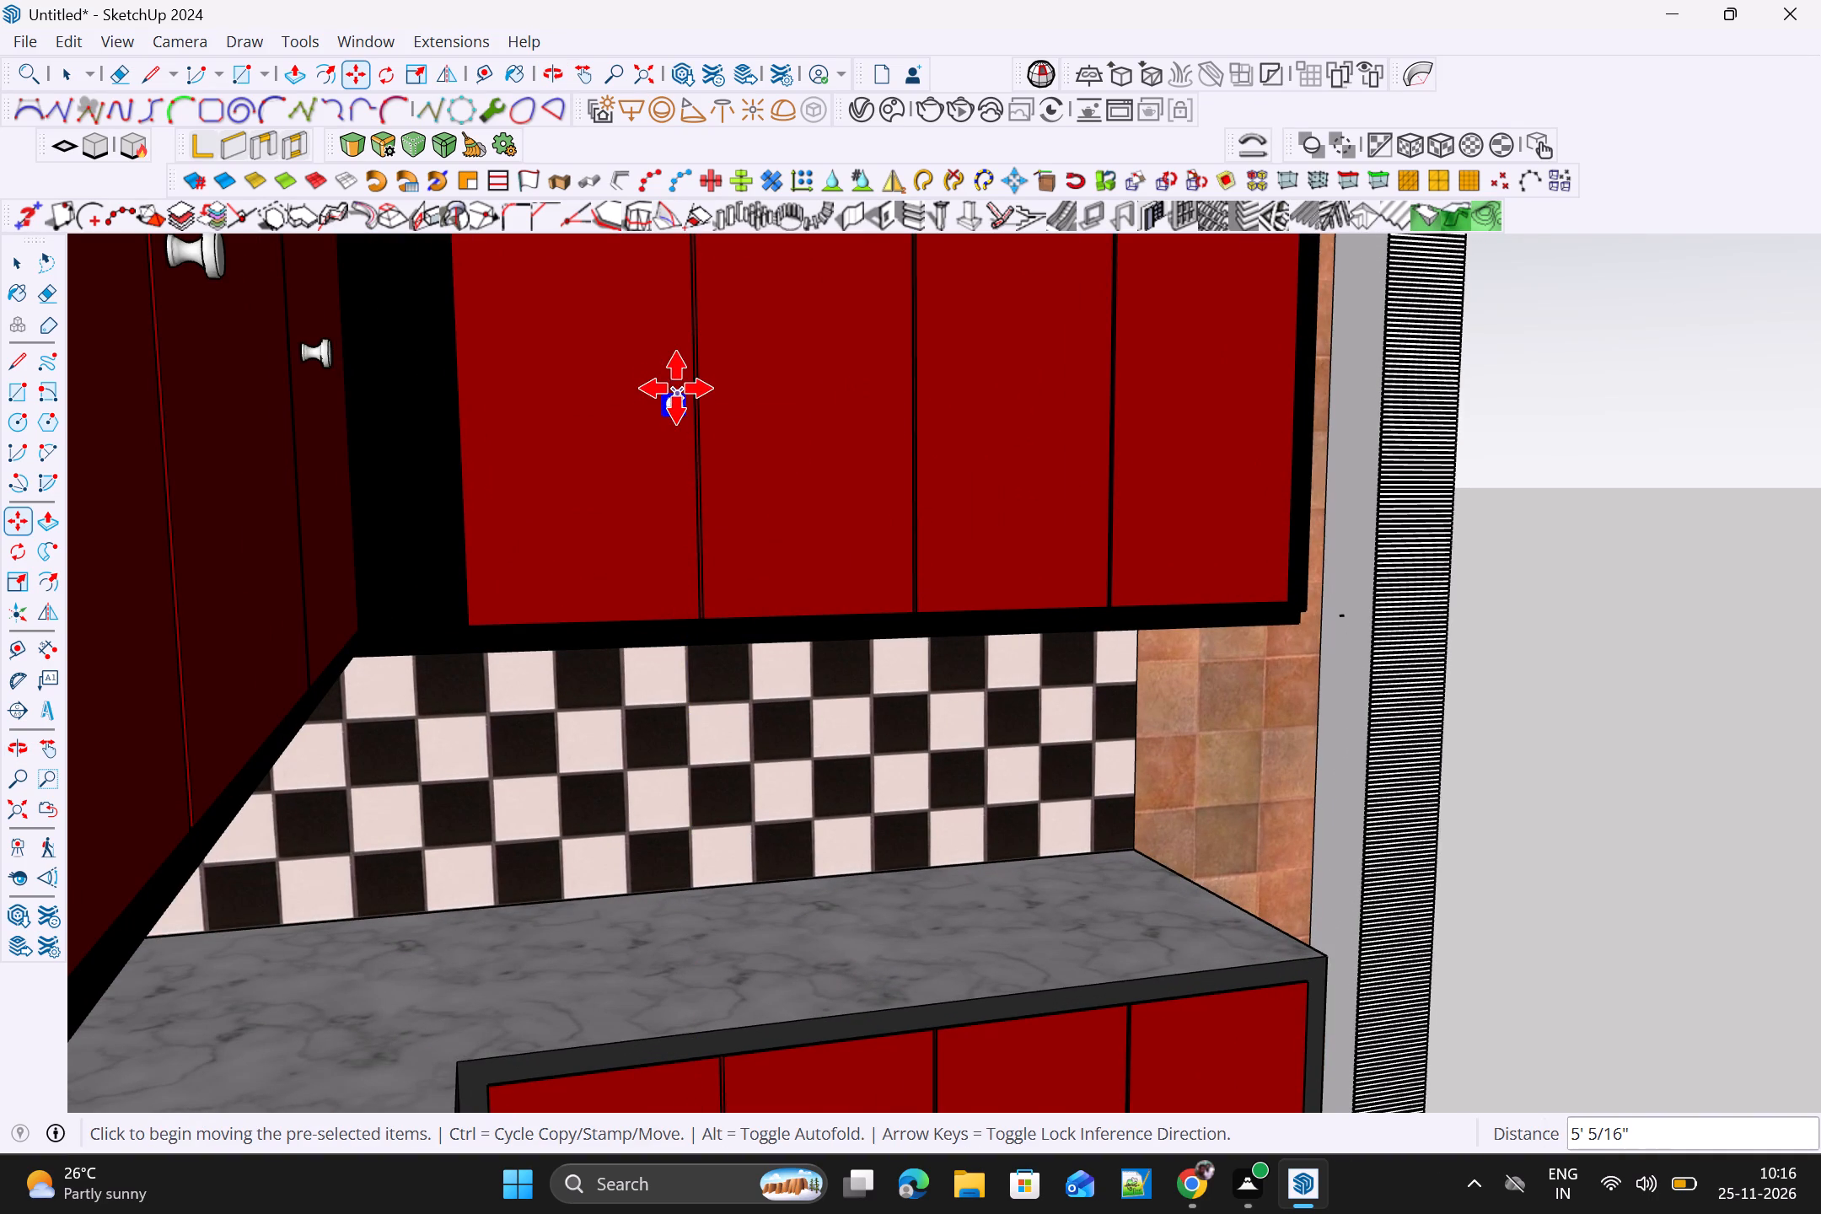
Copy the corner upper door's knob onto the run's other three upper doors, each just past the seam nearer the corner.
click(676, 388)
click(722, 388)
ctrl+click(722, 388)
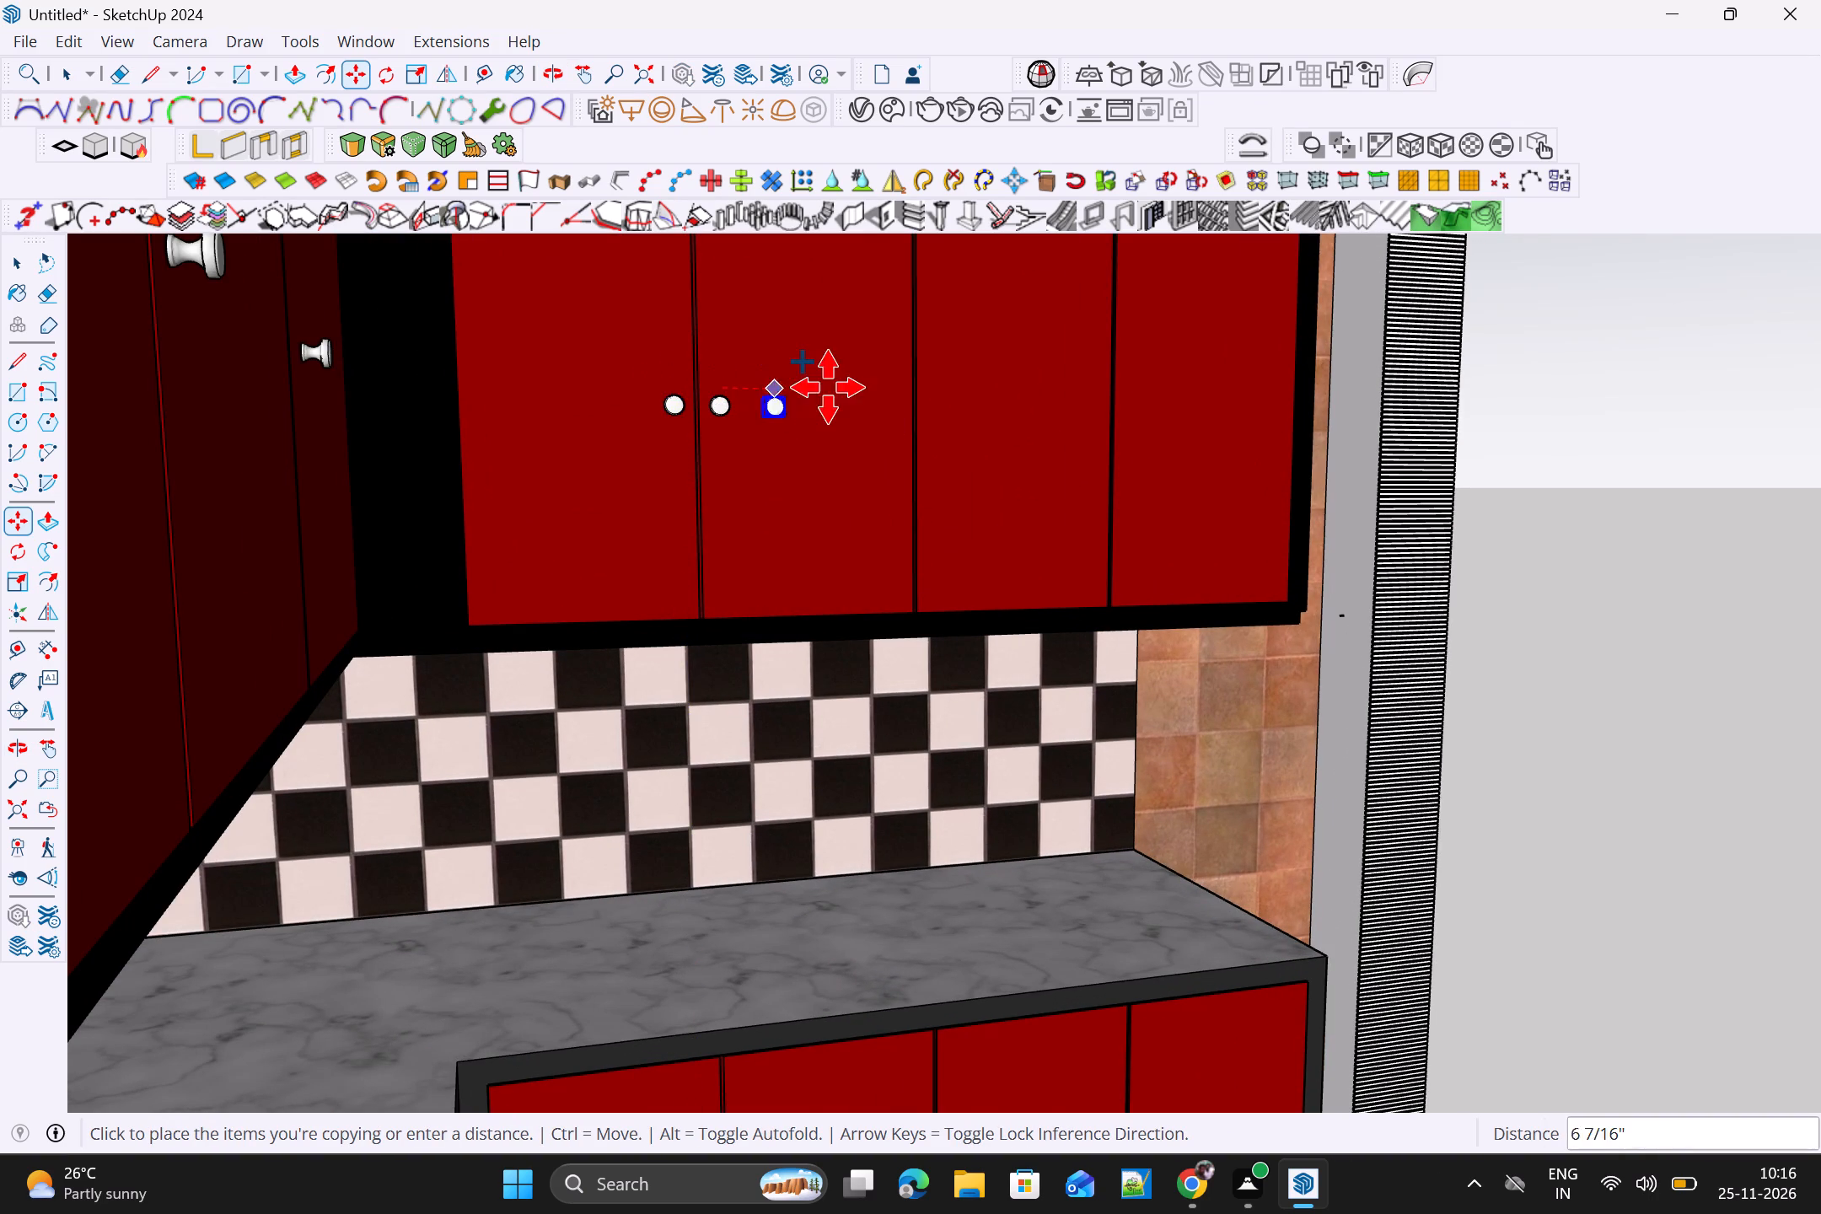
double_click(933, 379)
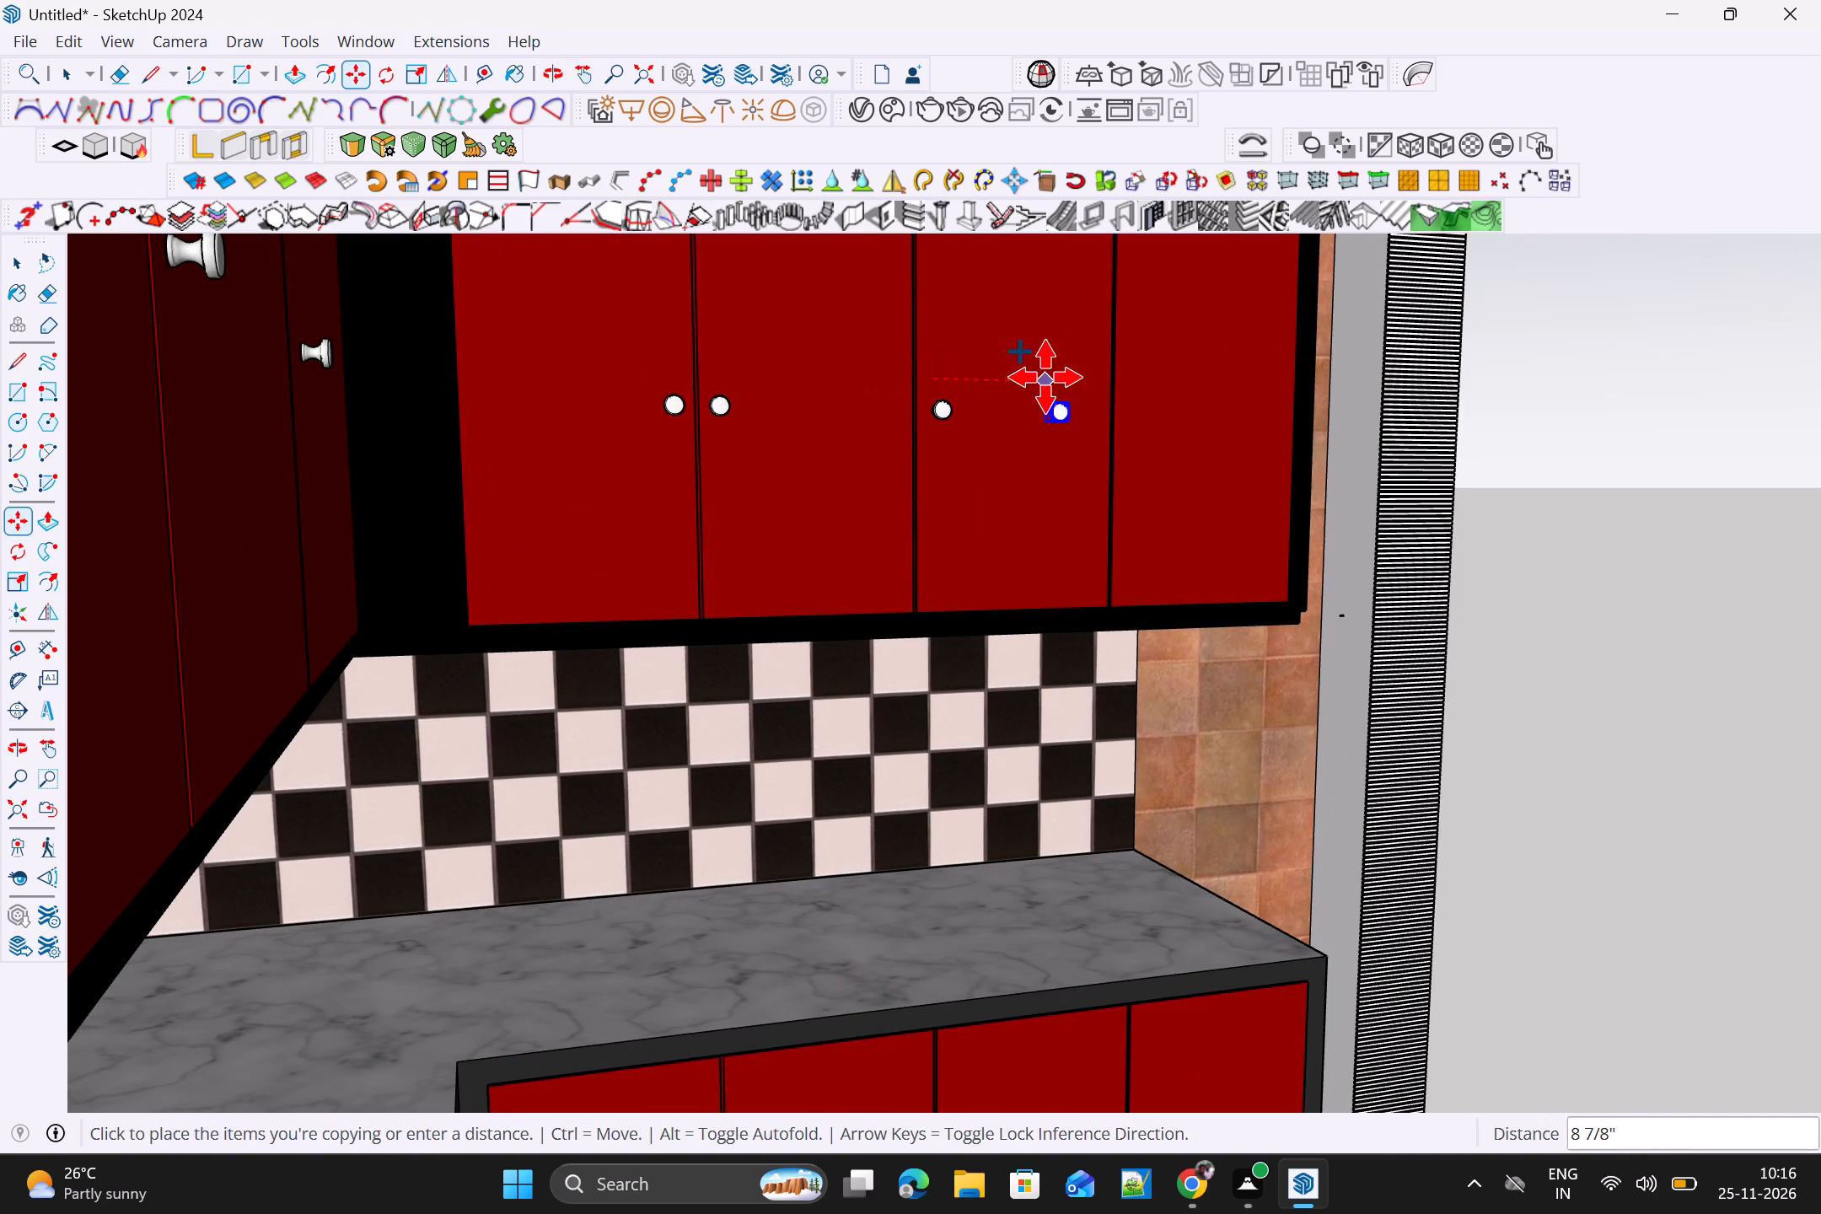
click(1121, 378)
scroll(1160, 427, down, 2)
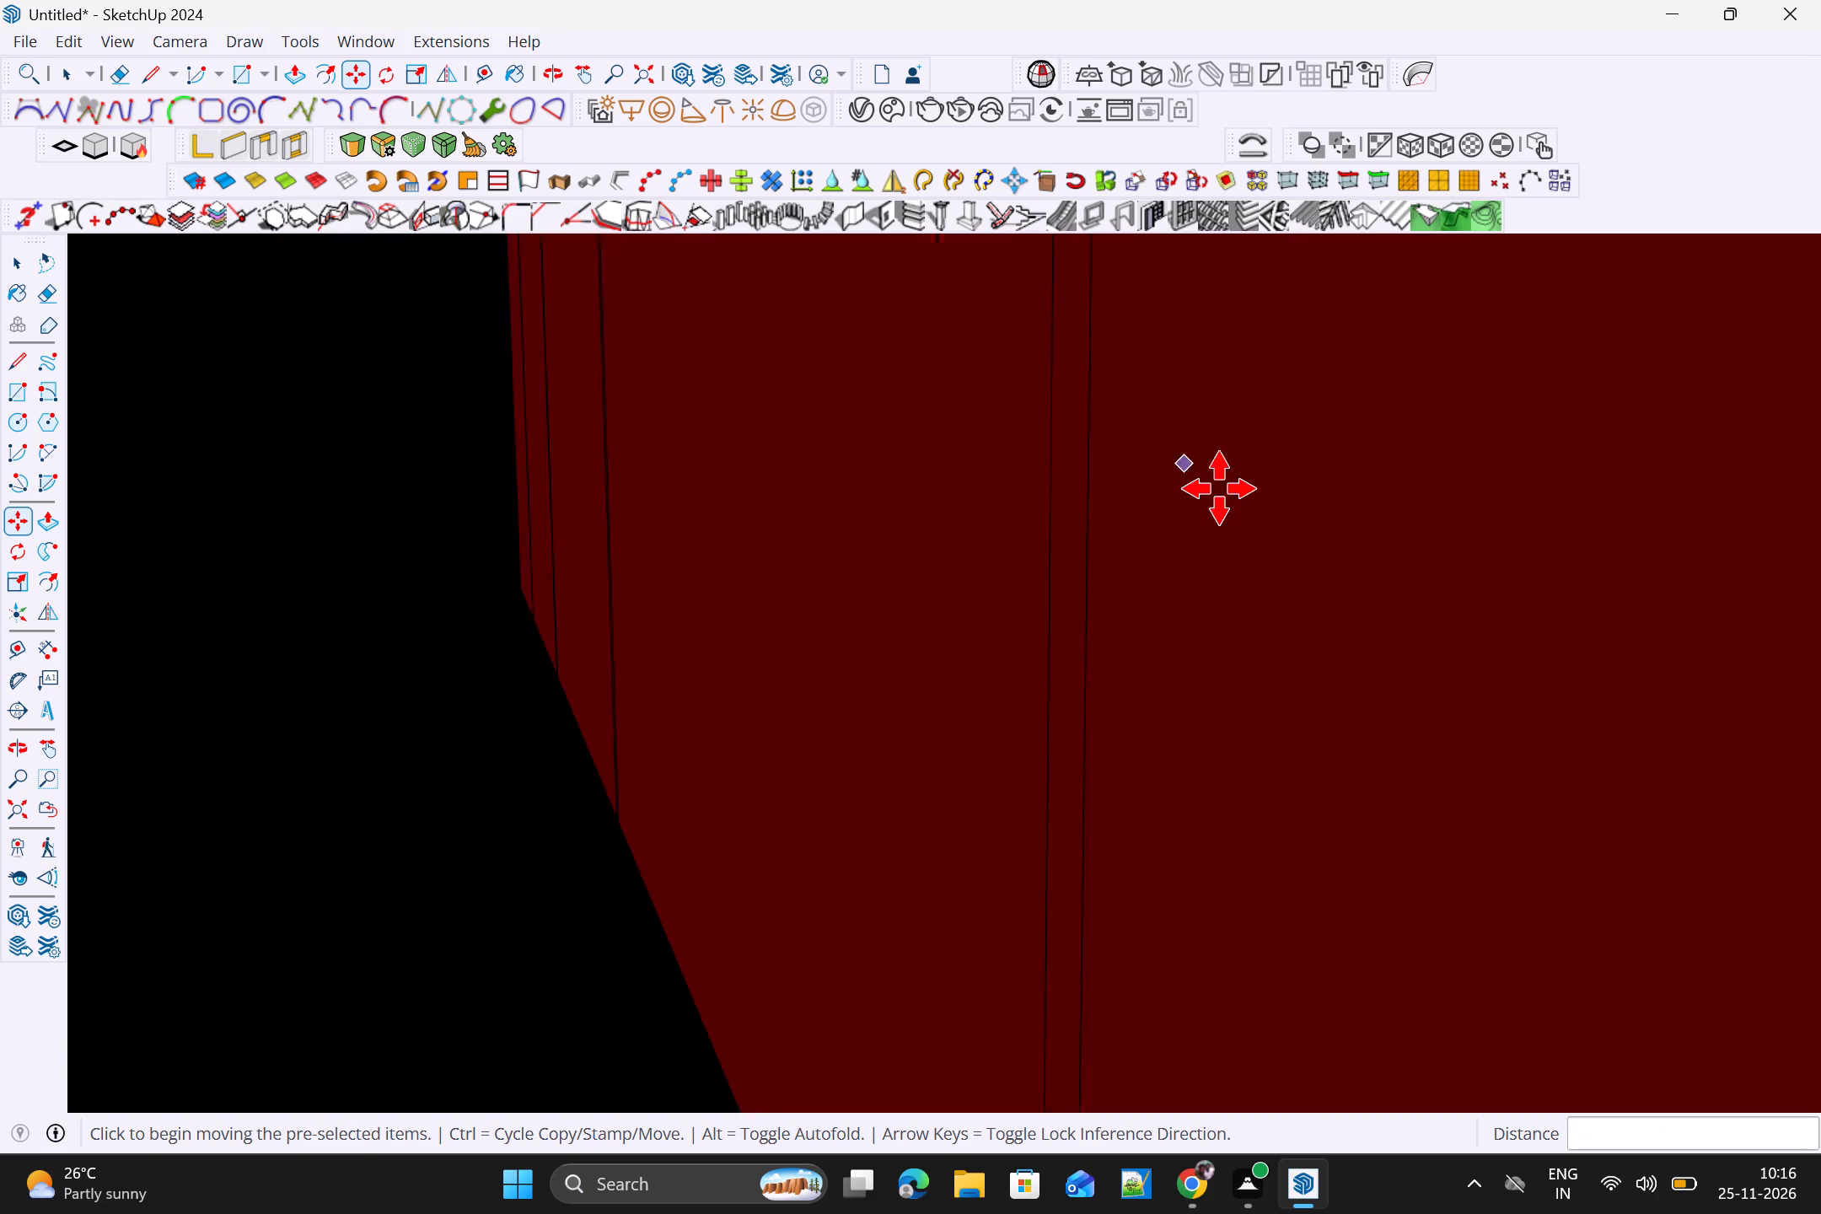
scroll(1219, 488, down, 2)
key(space)
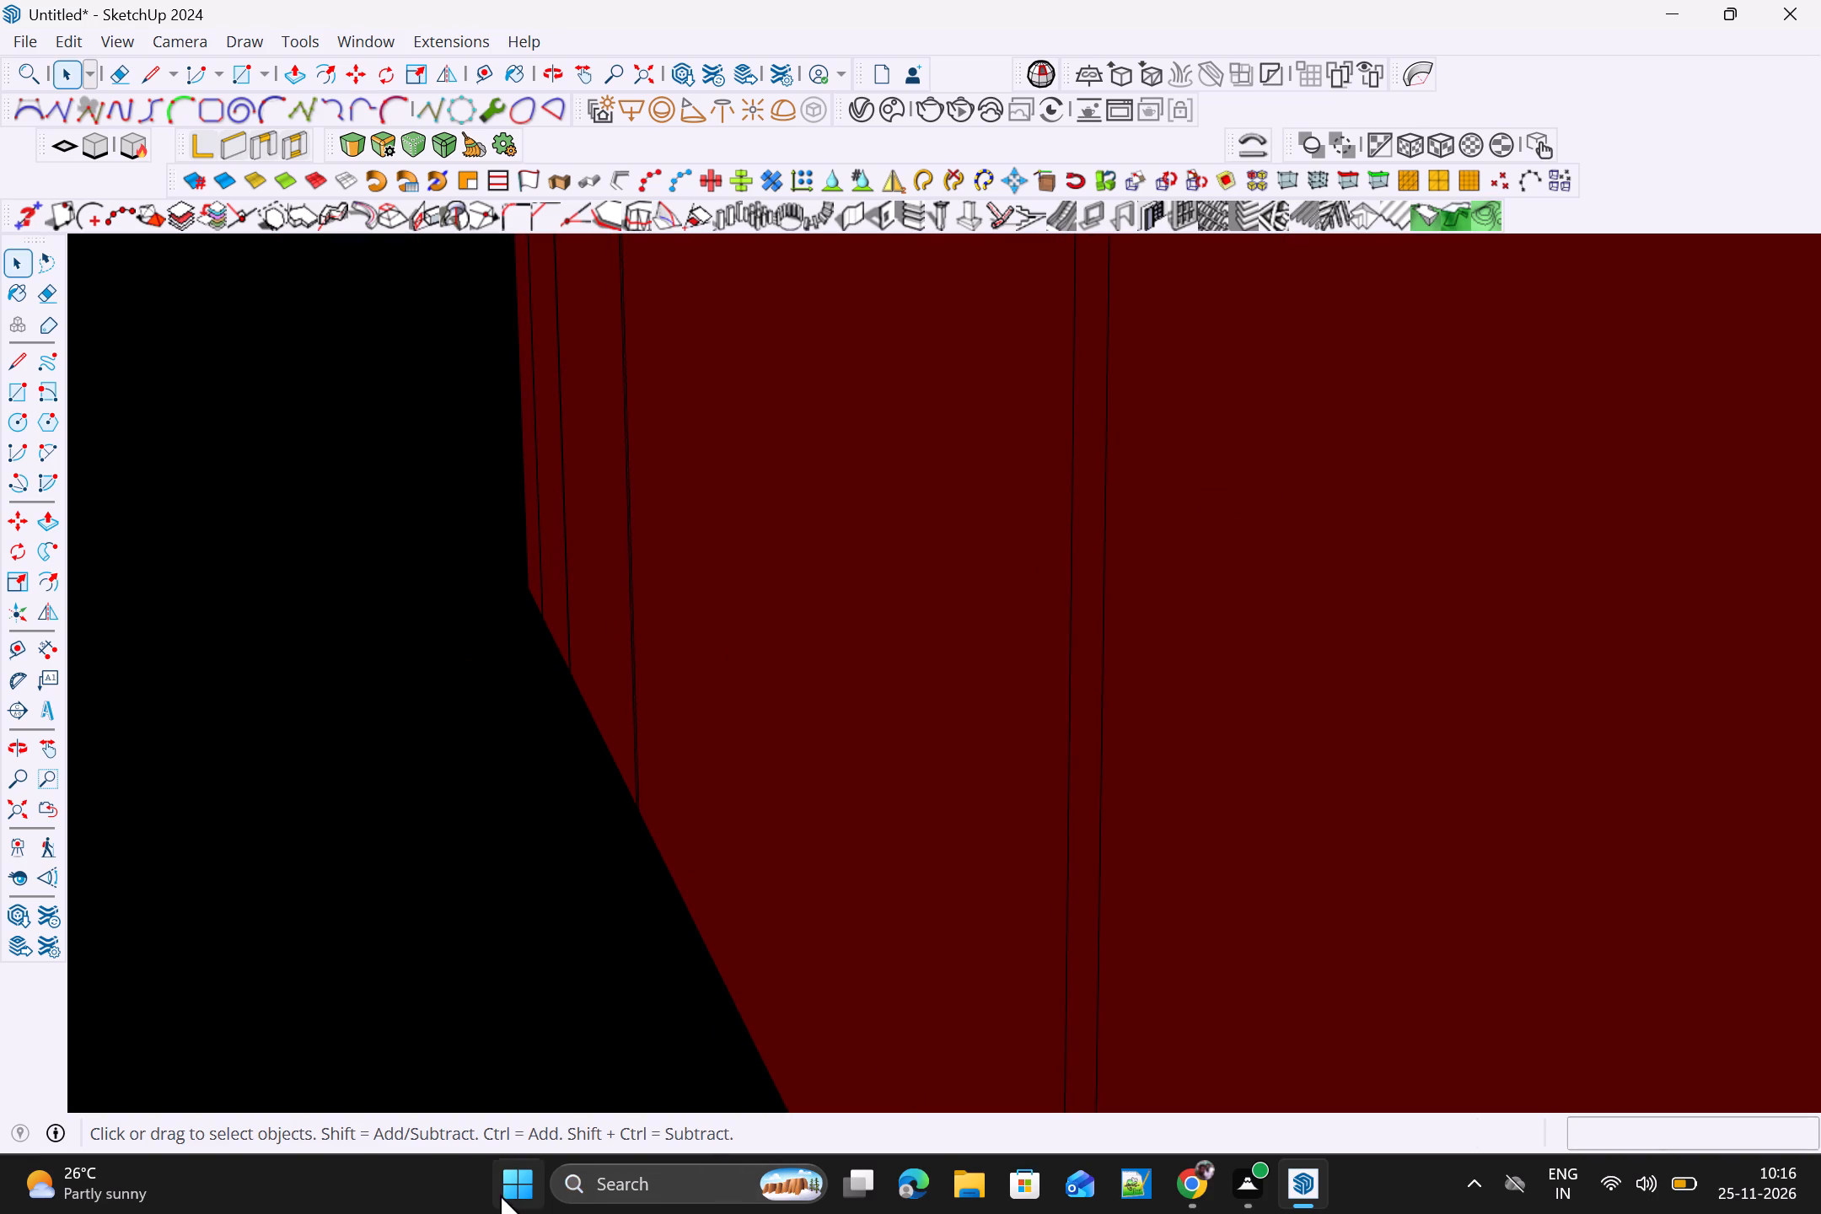
Examine the whole kitchen from several sides, checking the knobs on both cabinet runs.
click(10, 797)
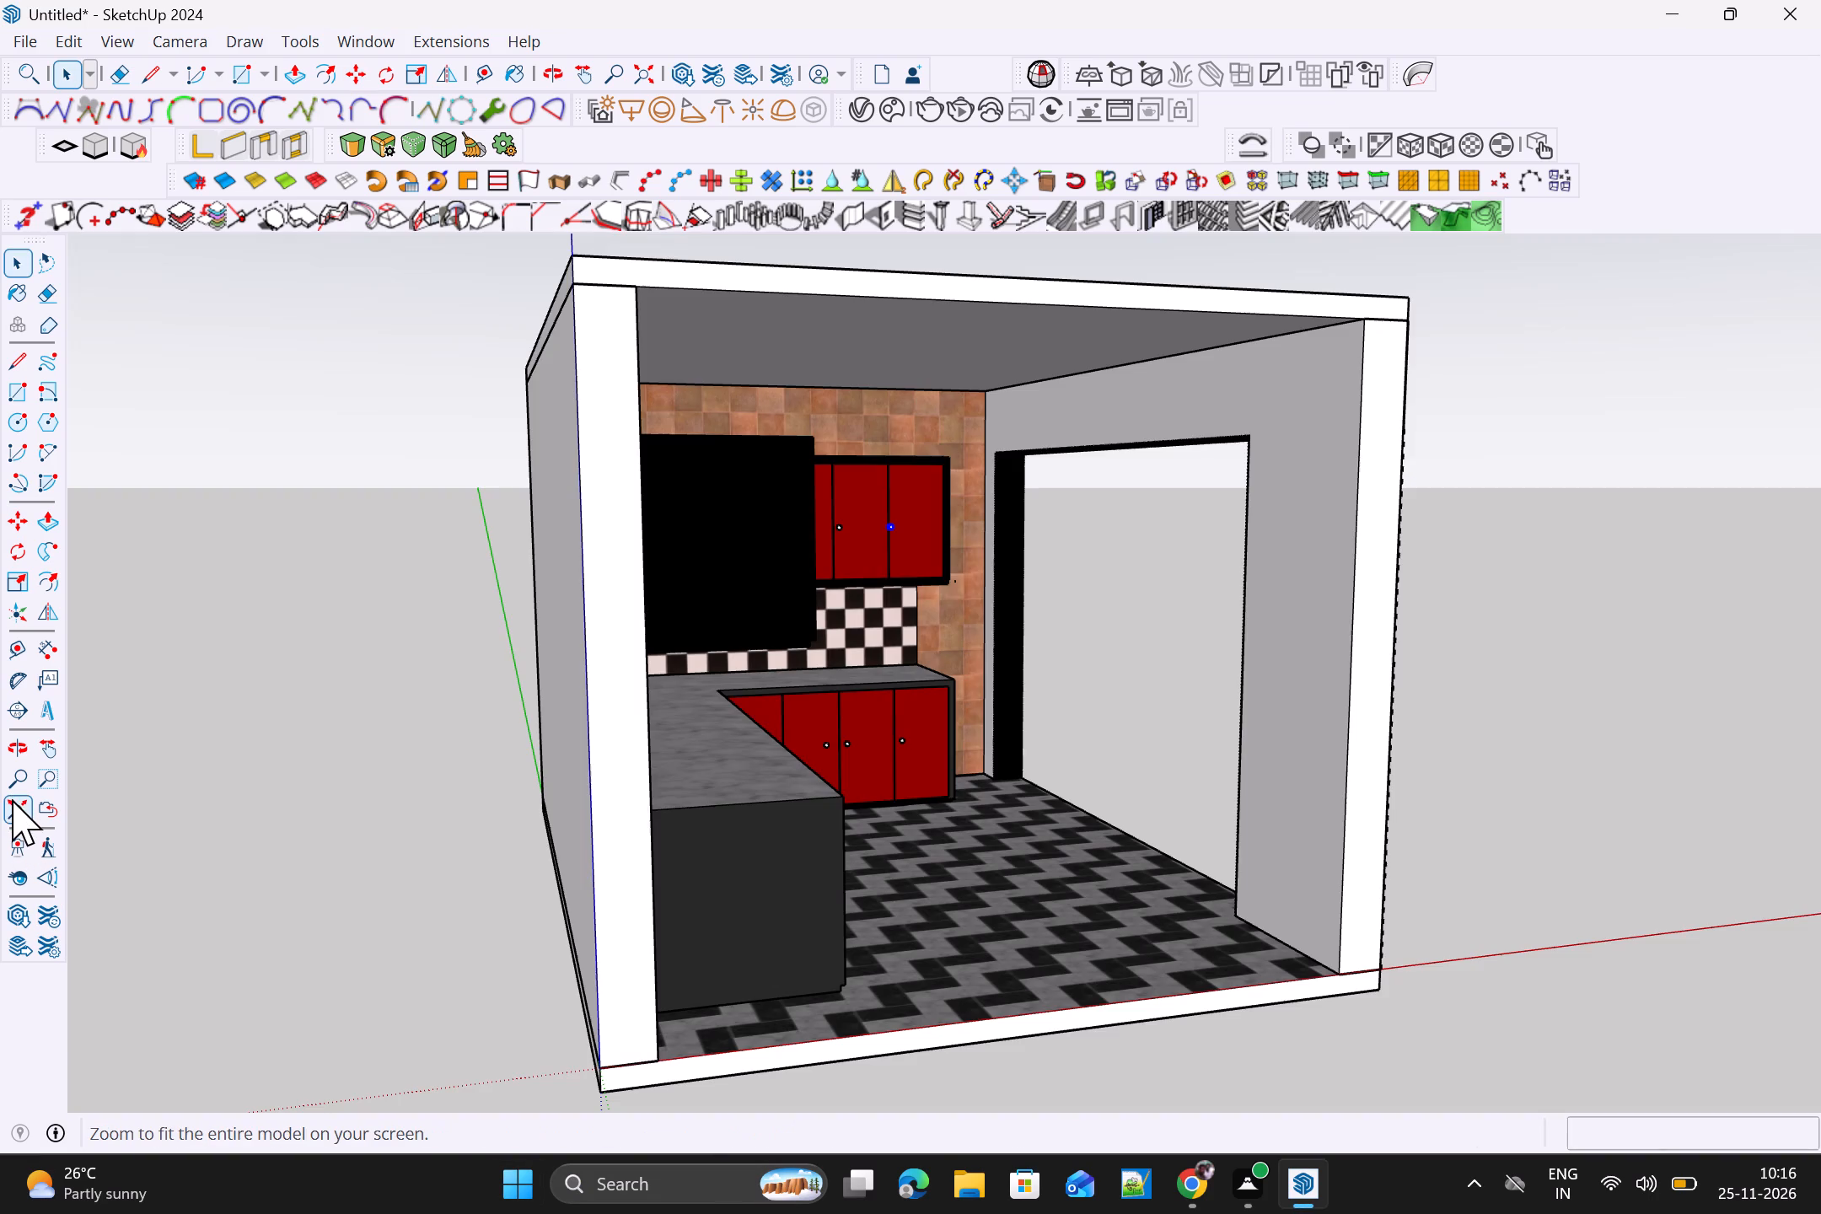
click(12, 806)
scroll(1016, 887, down, 4)
middle_drag(1423, 884, 1300, 916)
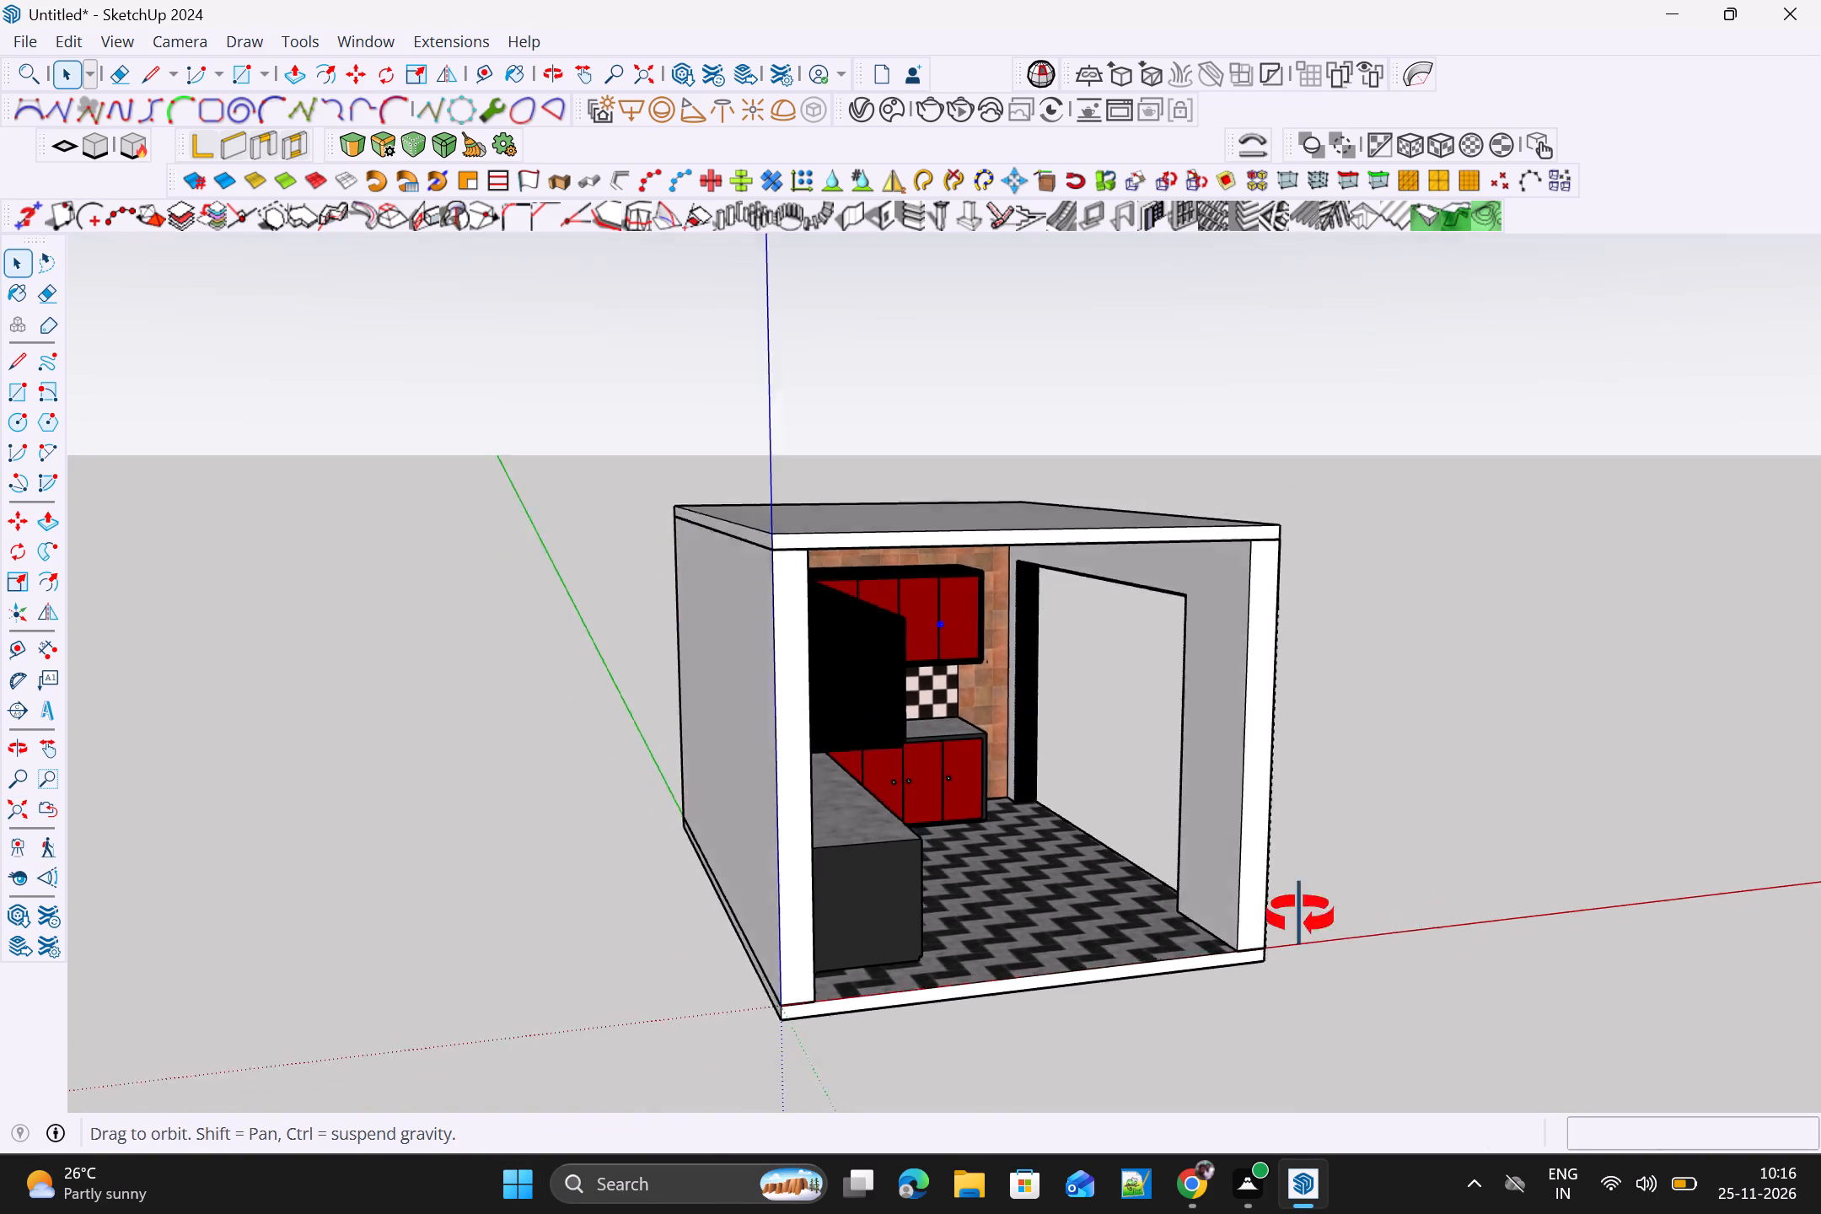
middle_drag(1300, 916, 363, 840)
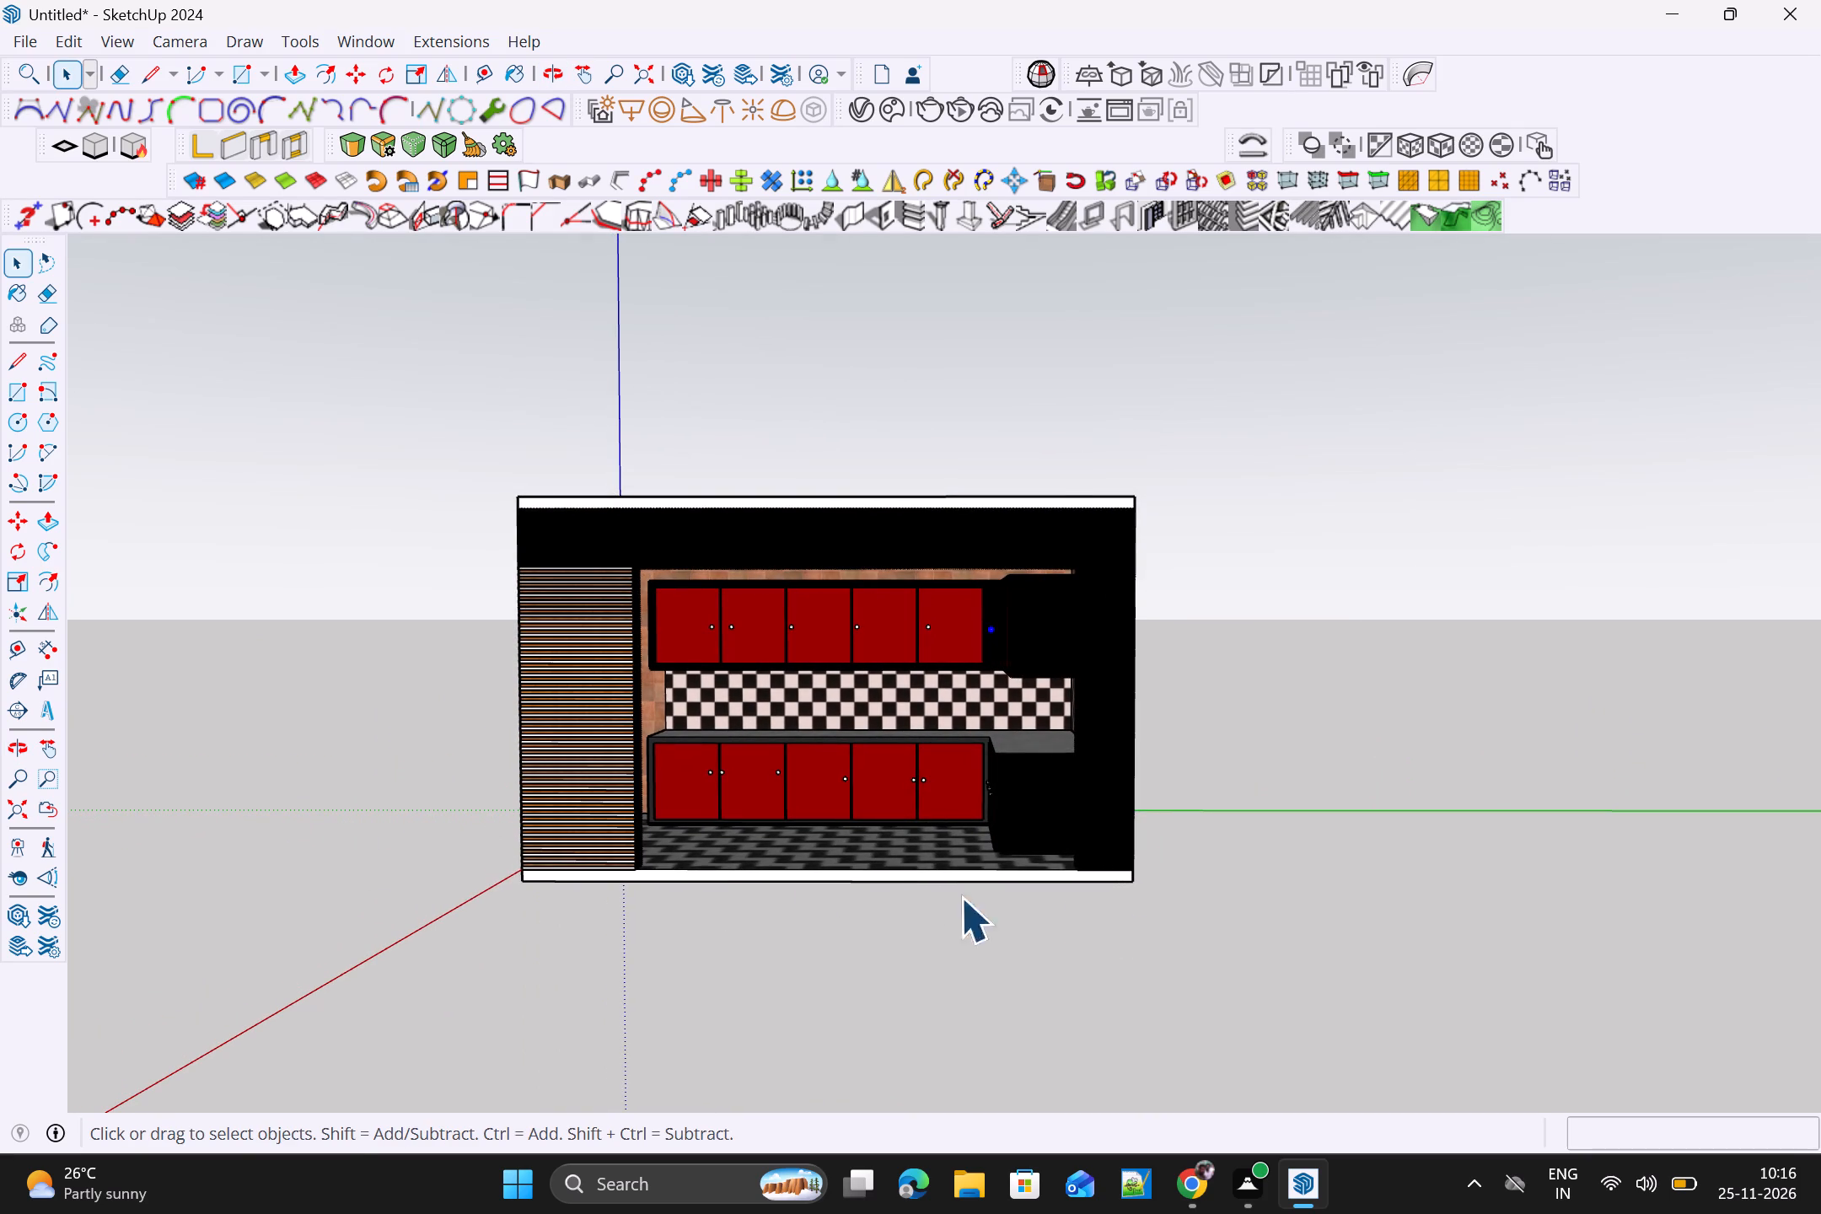
key(space)
click(1314, 859)
scroll(1273, 861, up, 2)
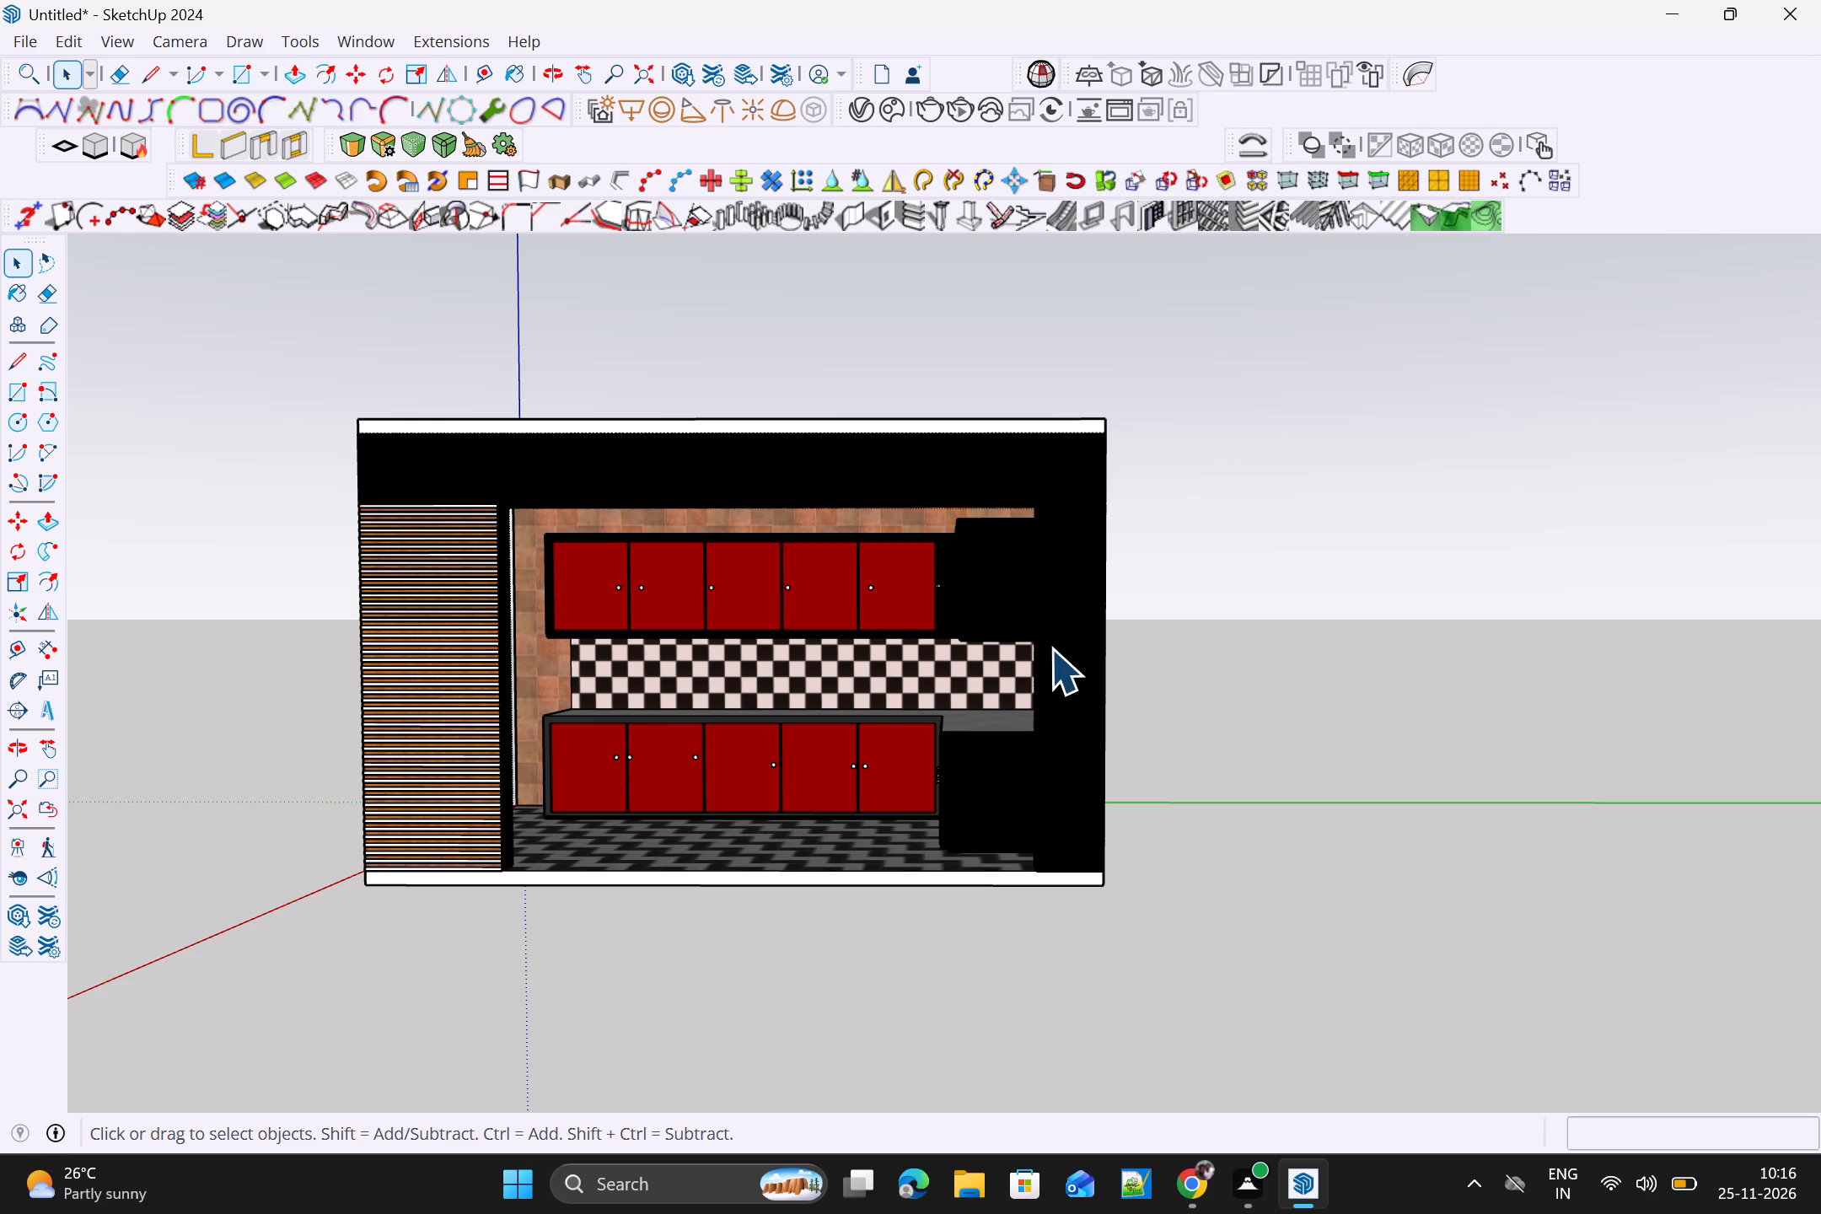
scroll(1050, 648, down, 3)
middle_drag(974, 701, 1317, 682)
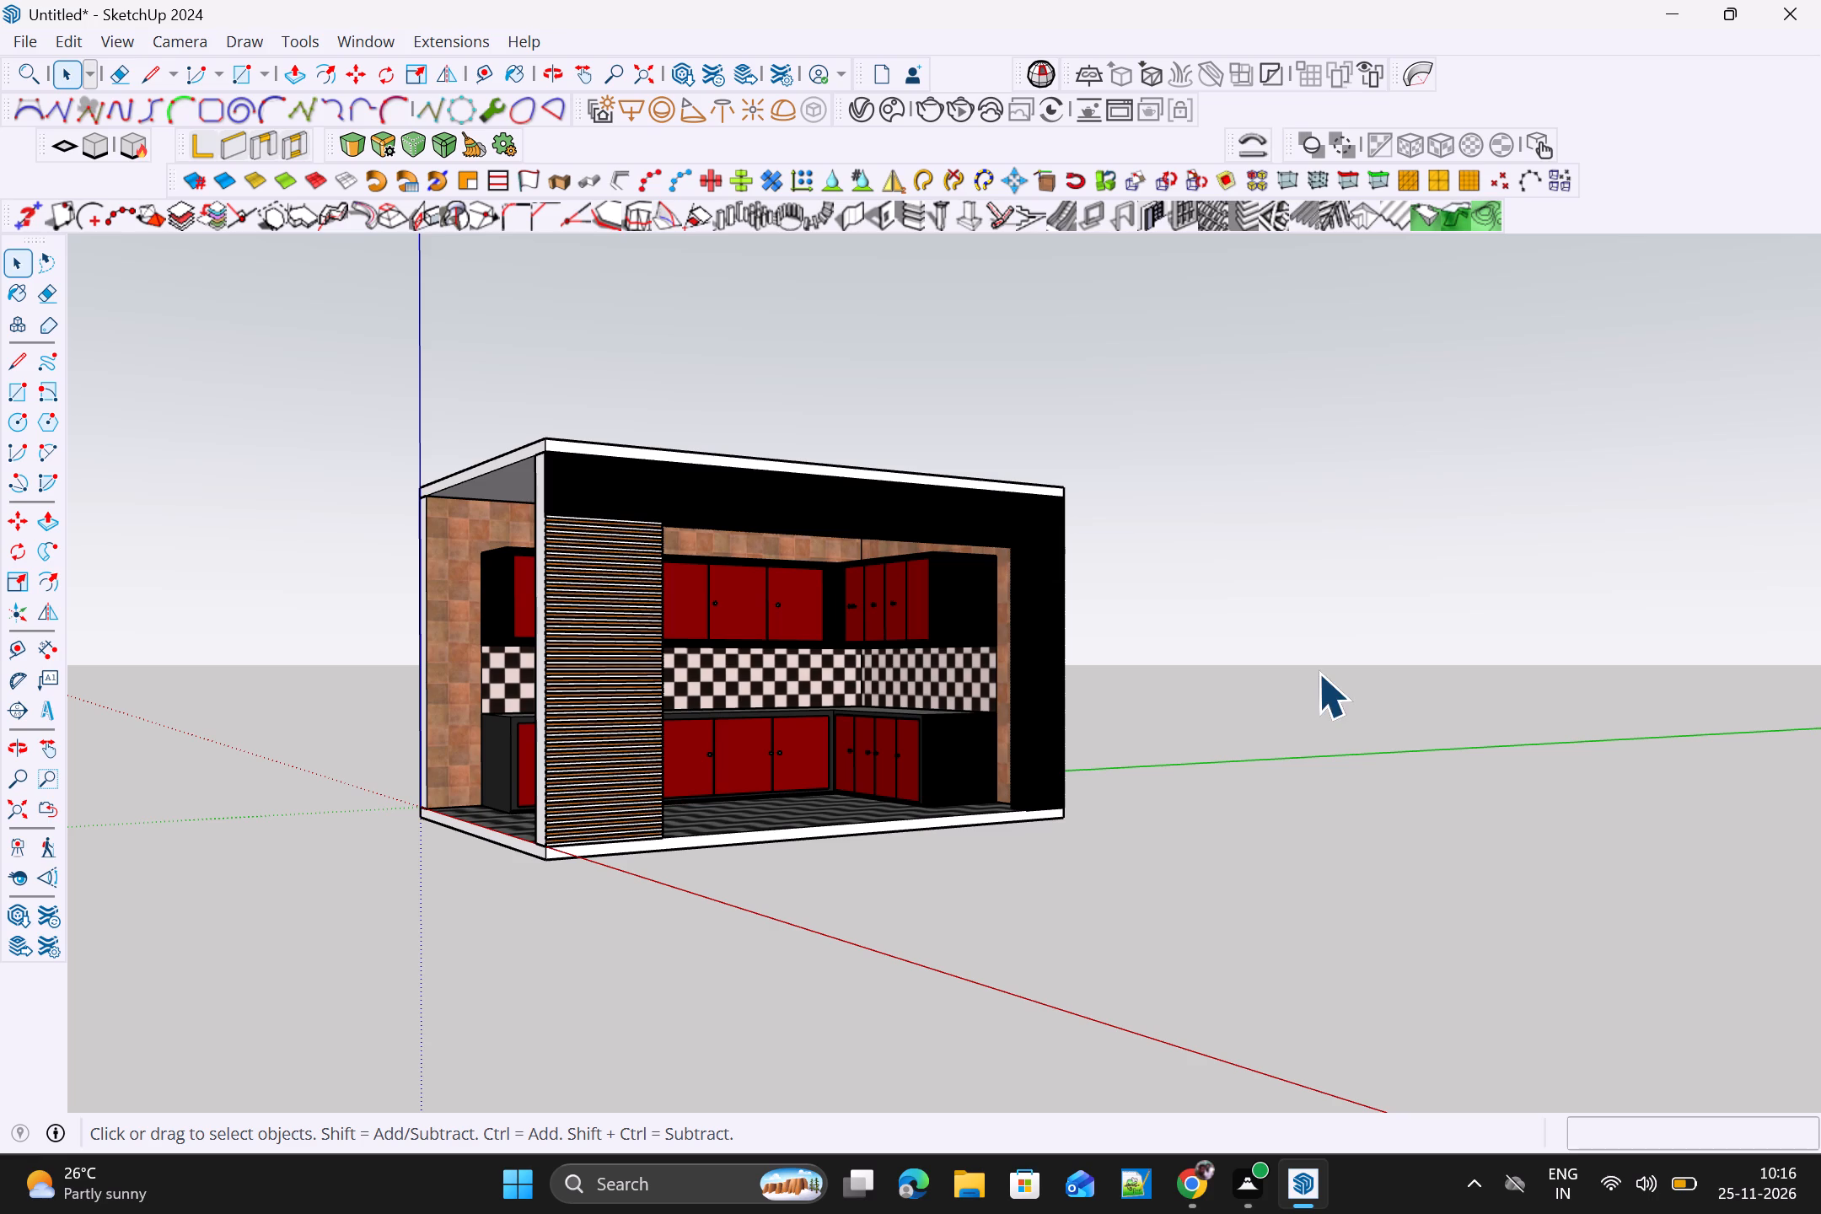
scroll(748, 808, up, 2)
middle_drag(777, 862, 1165, 996)
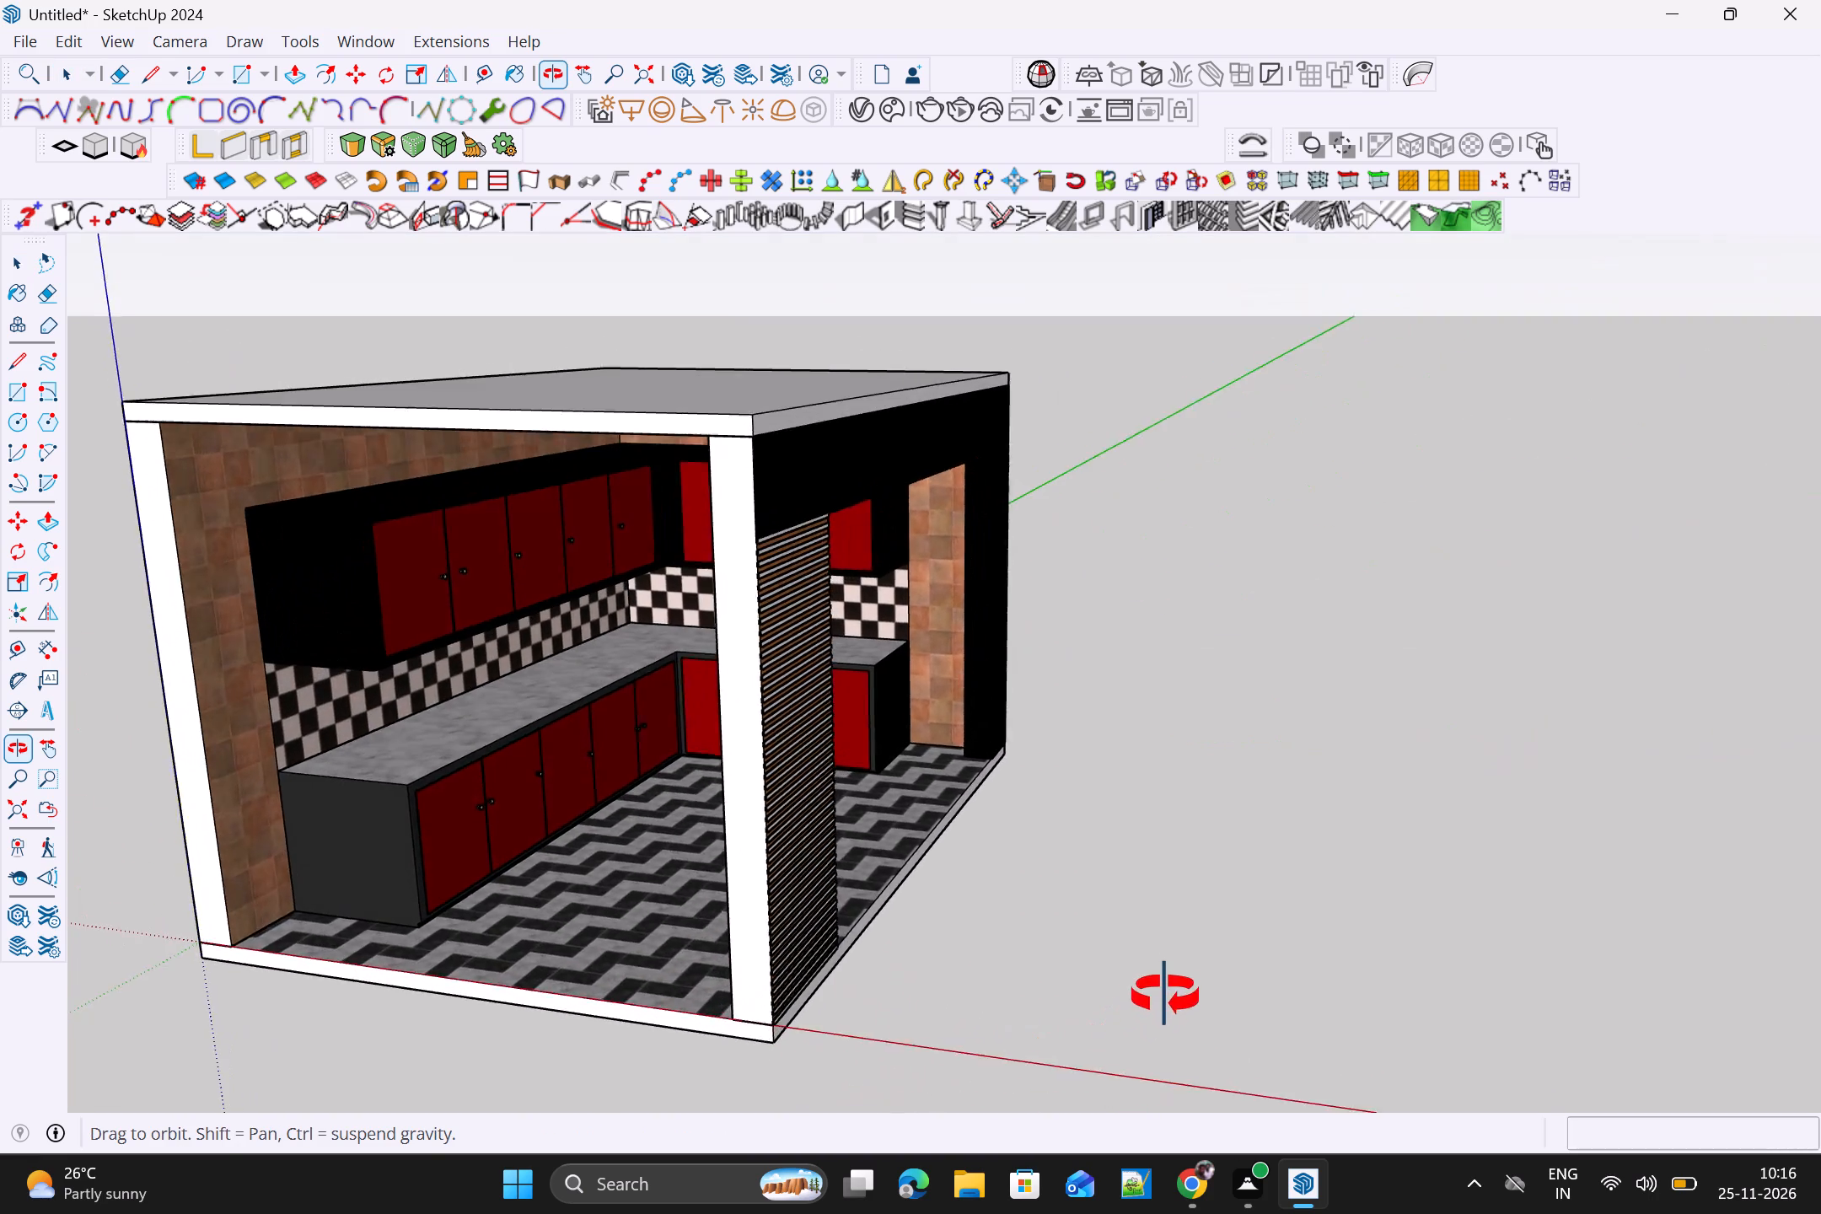
middle_drag(1165, 996, 1591, 1101)
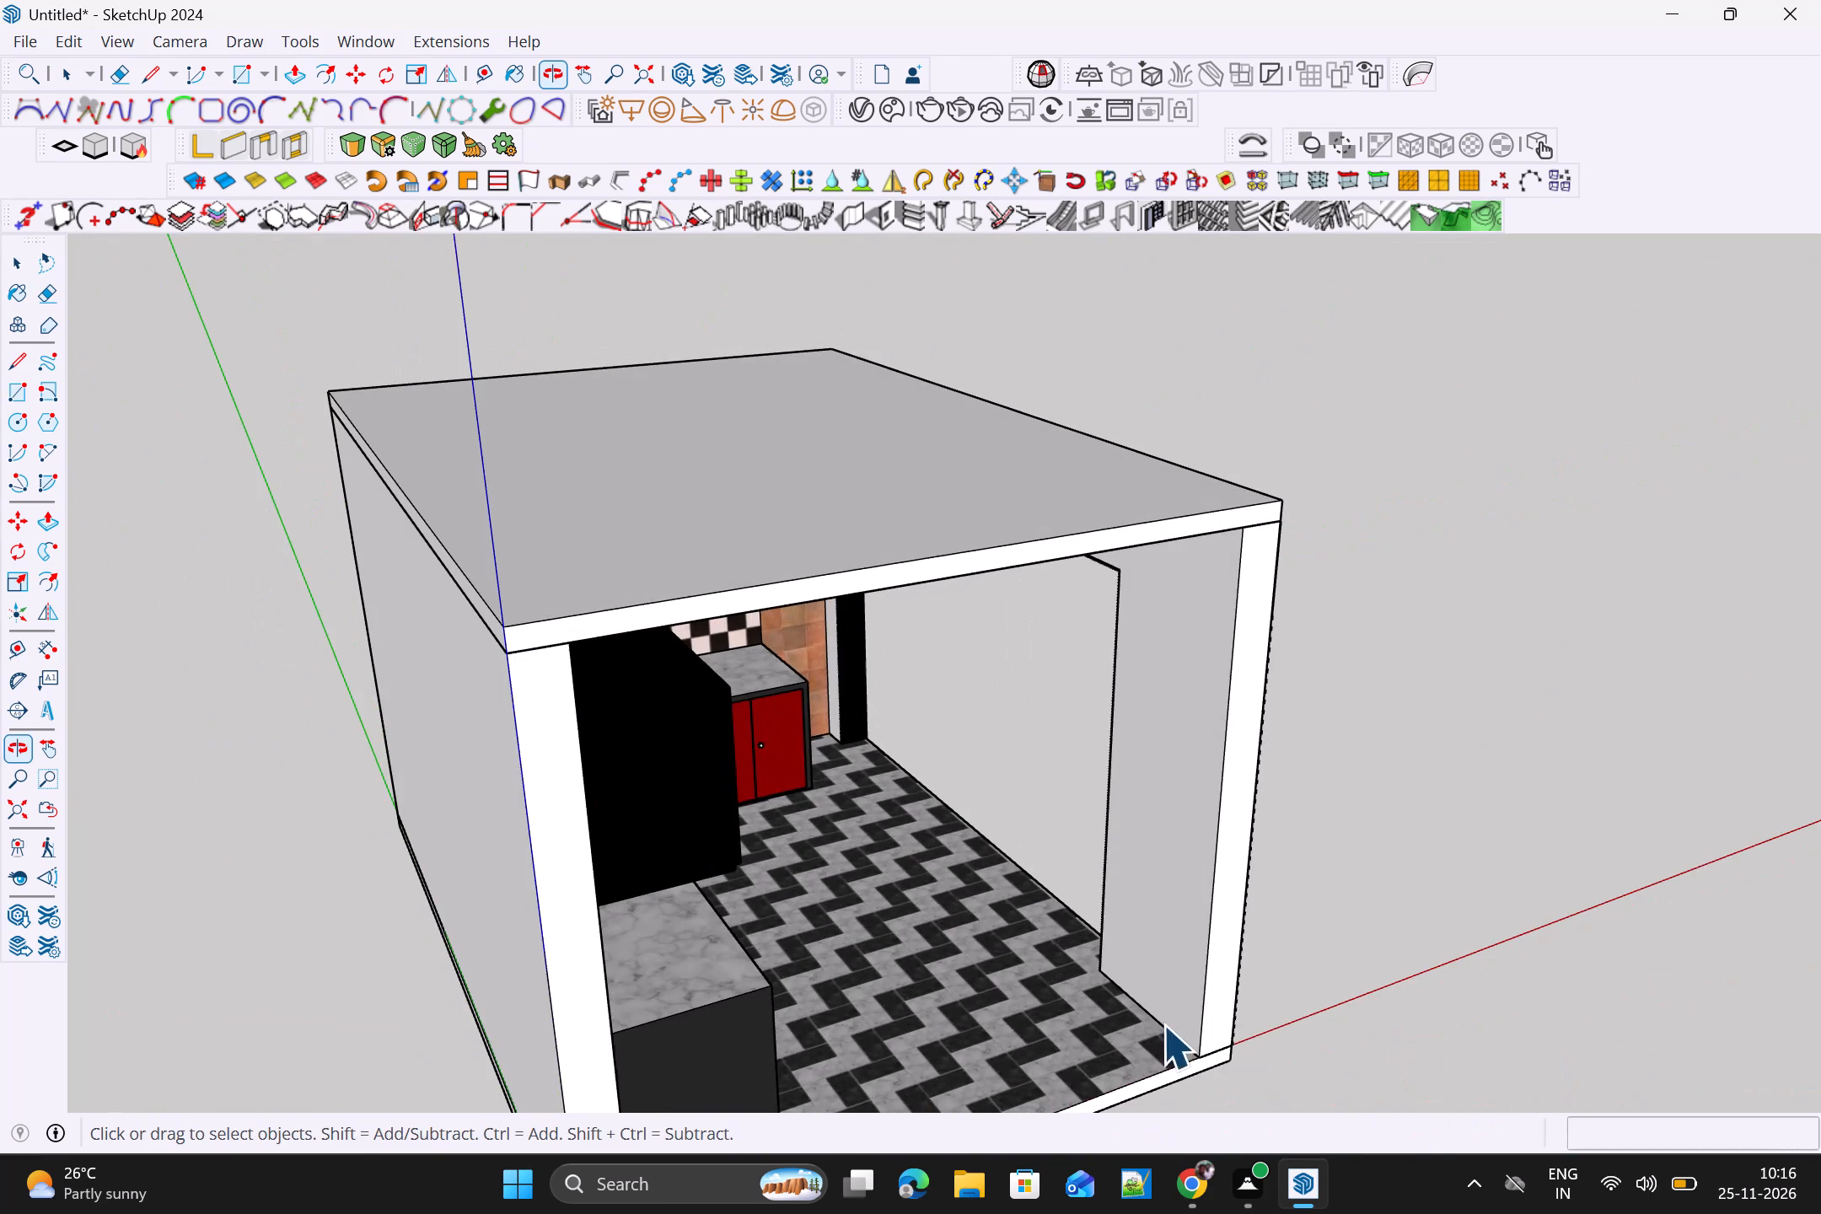
middle_drag(1442, 884, 1151, 800)
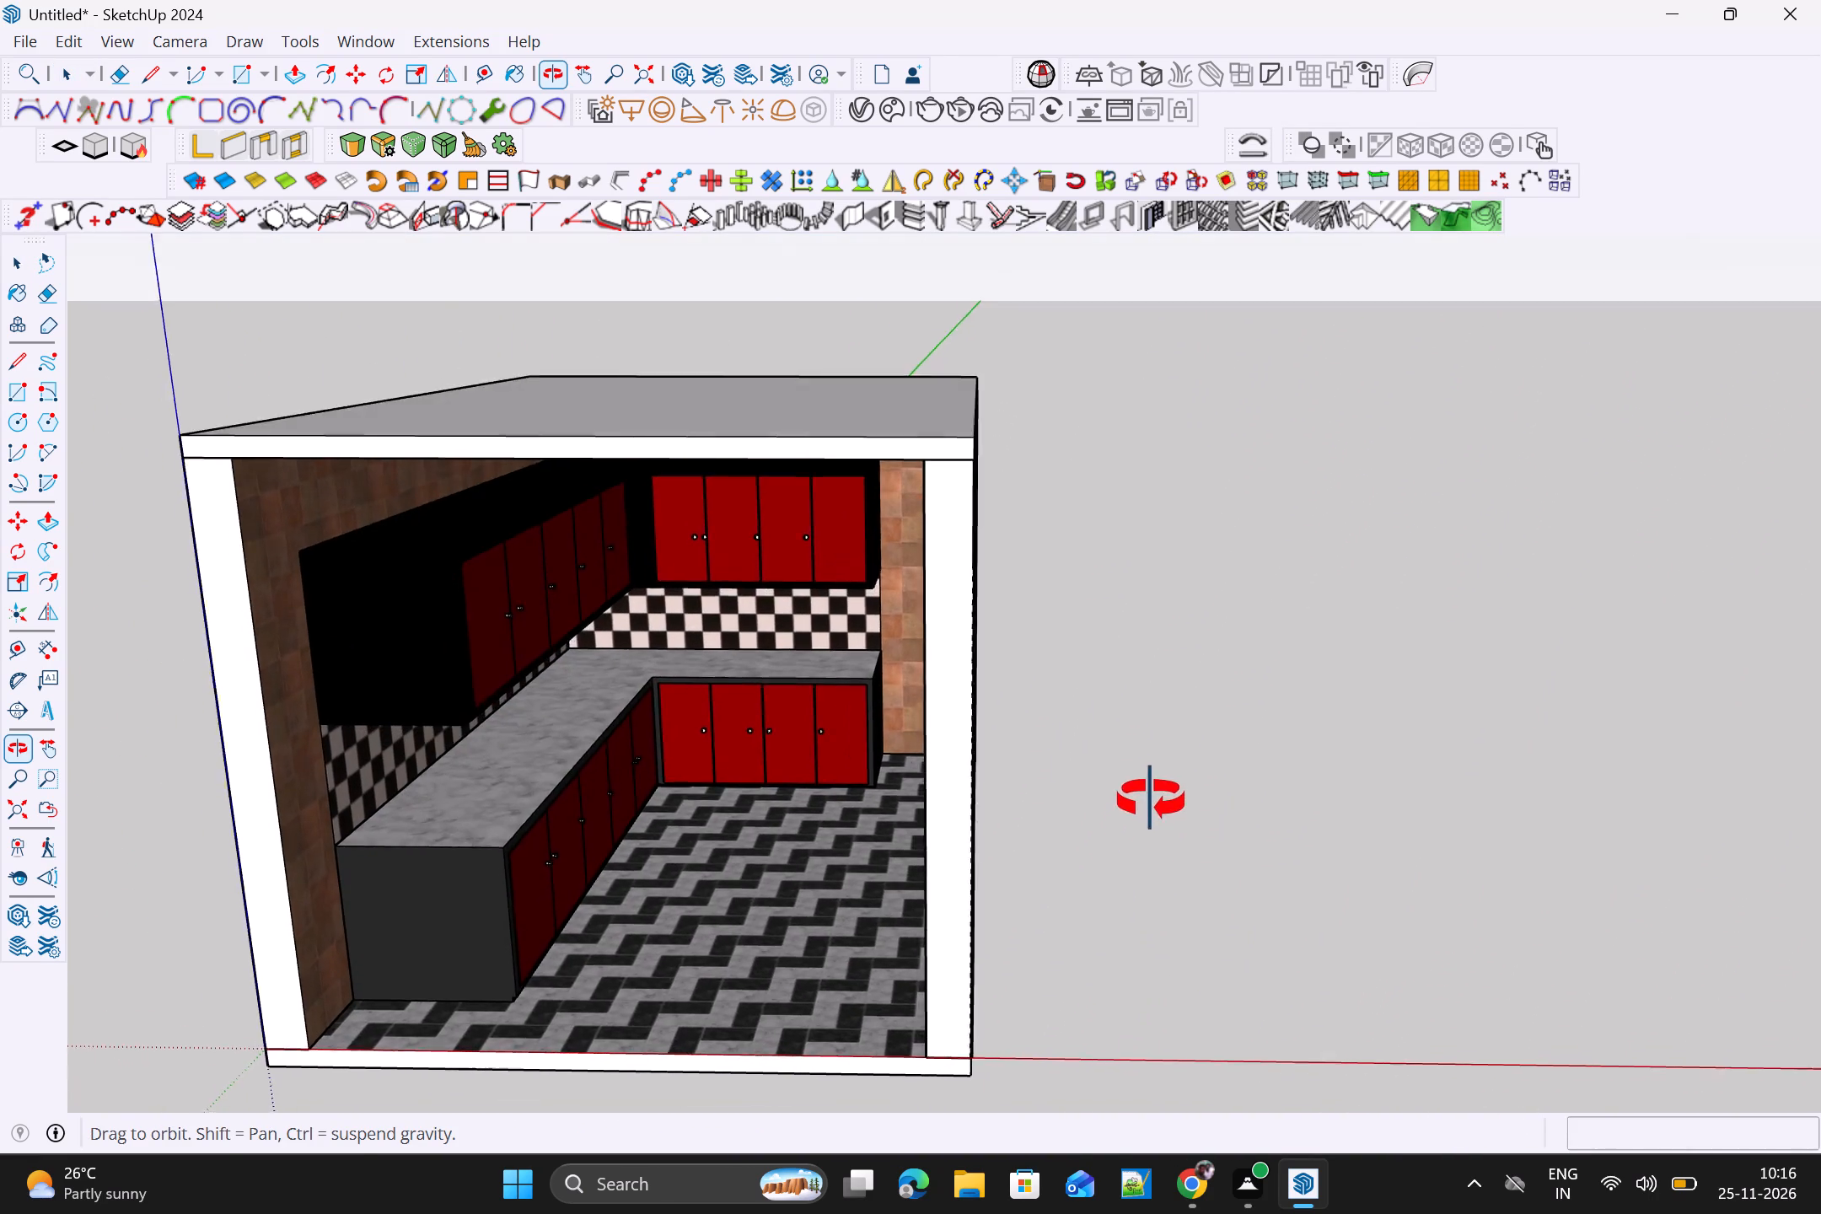
middle_drag(1151, 800, 1152, 792)
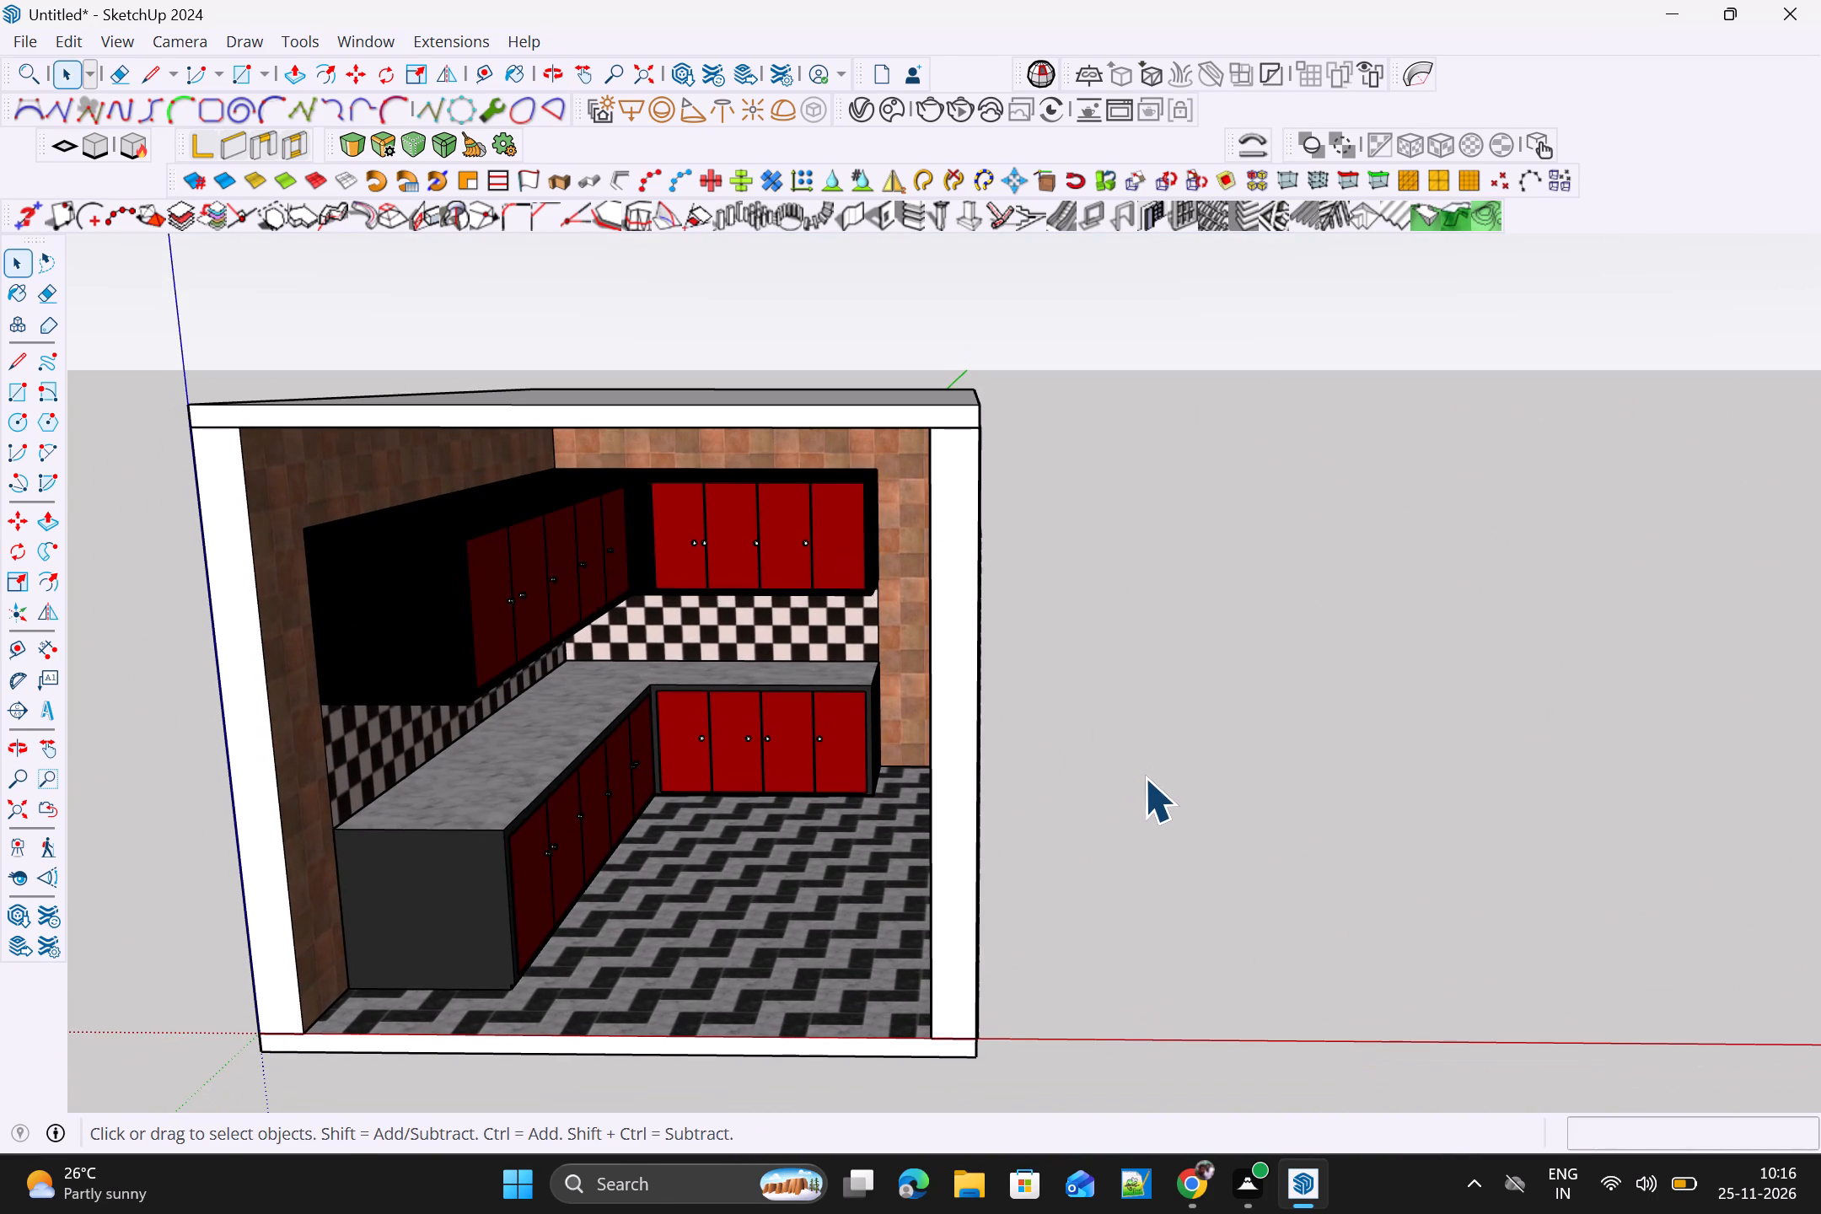
Search 3D Warehouse for "STOVE" in place of the previous search term.
click(368, 40)
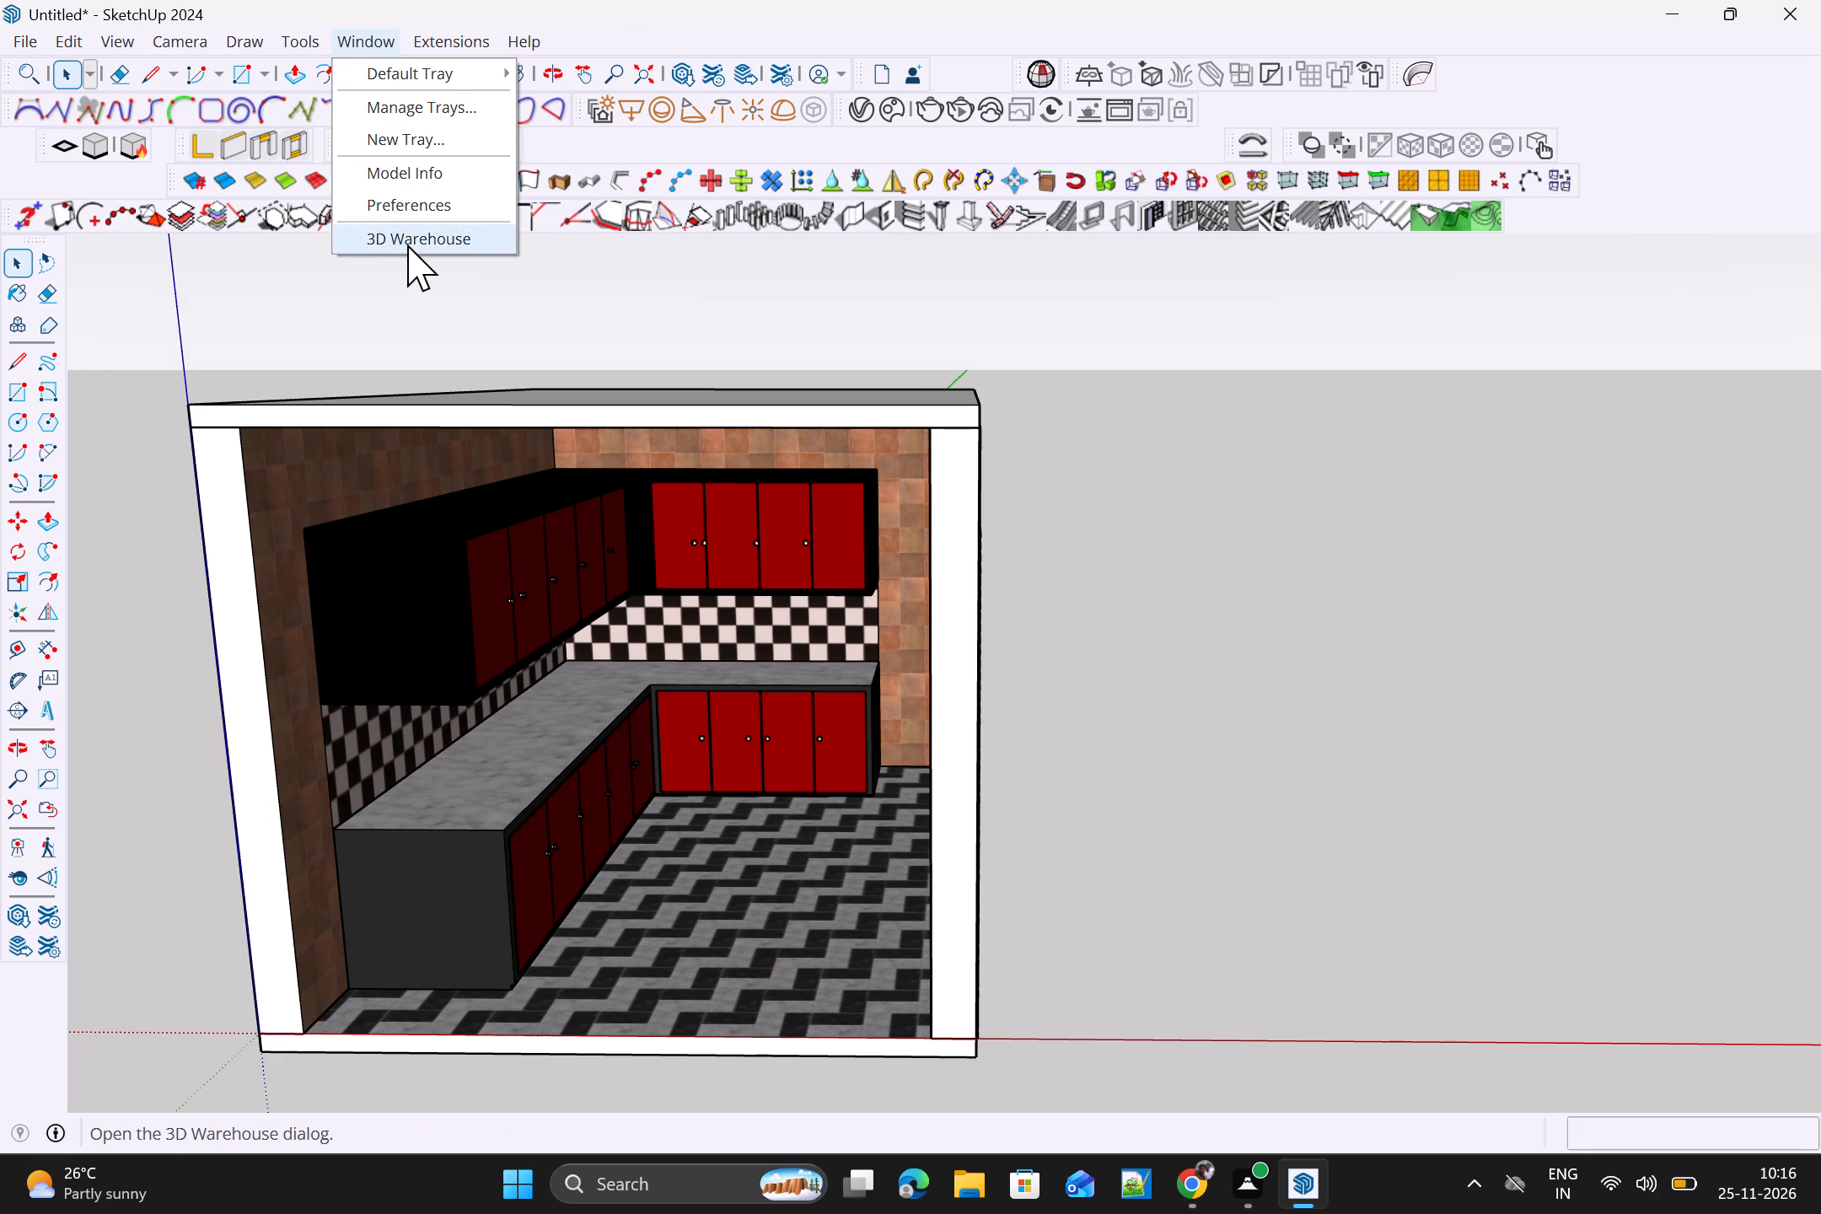
click(411, 244)
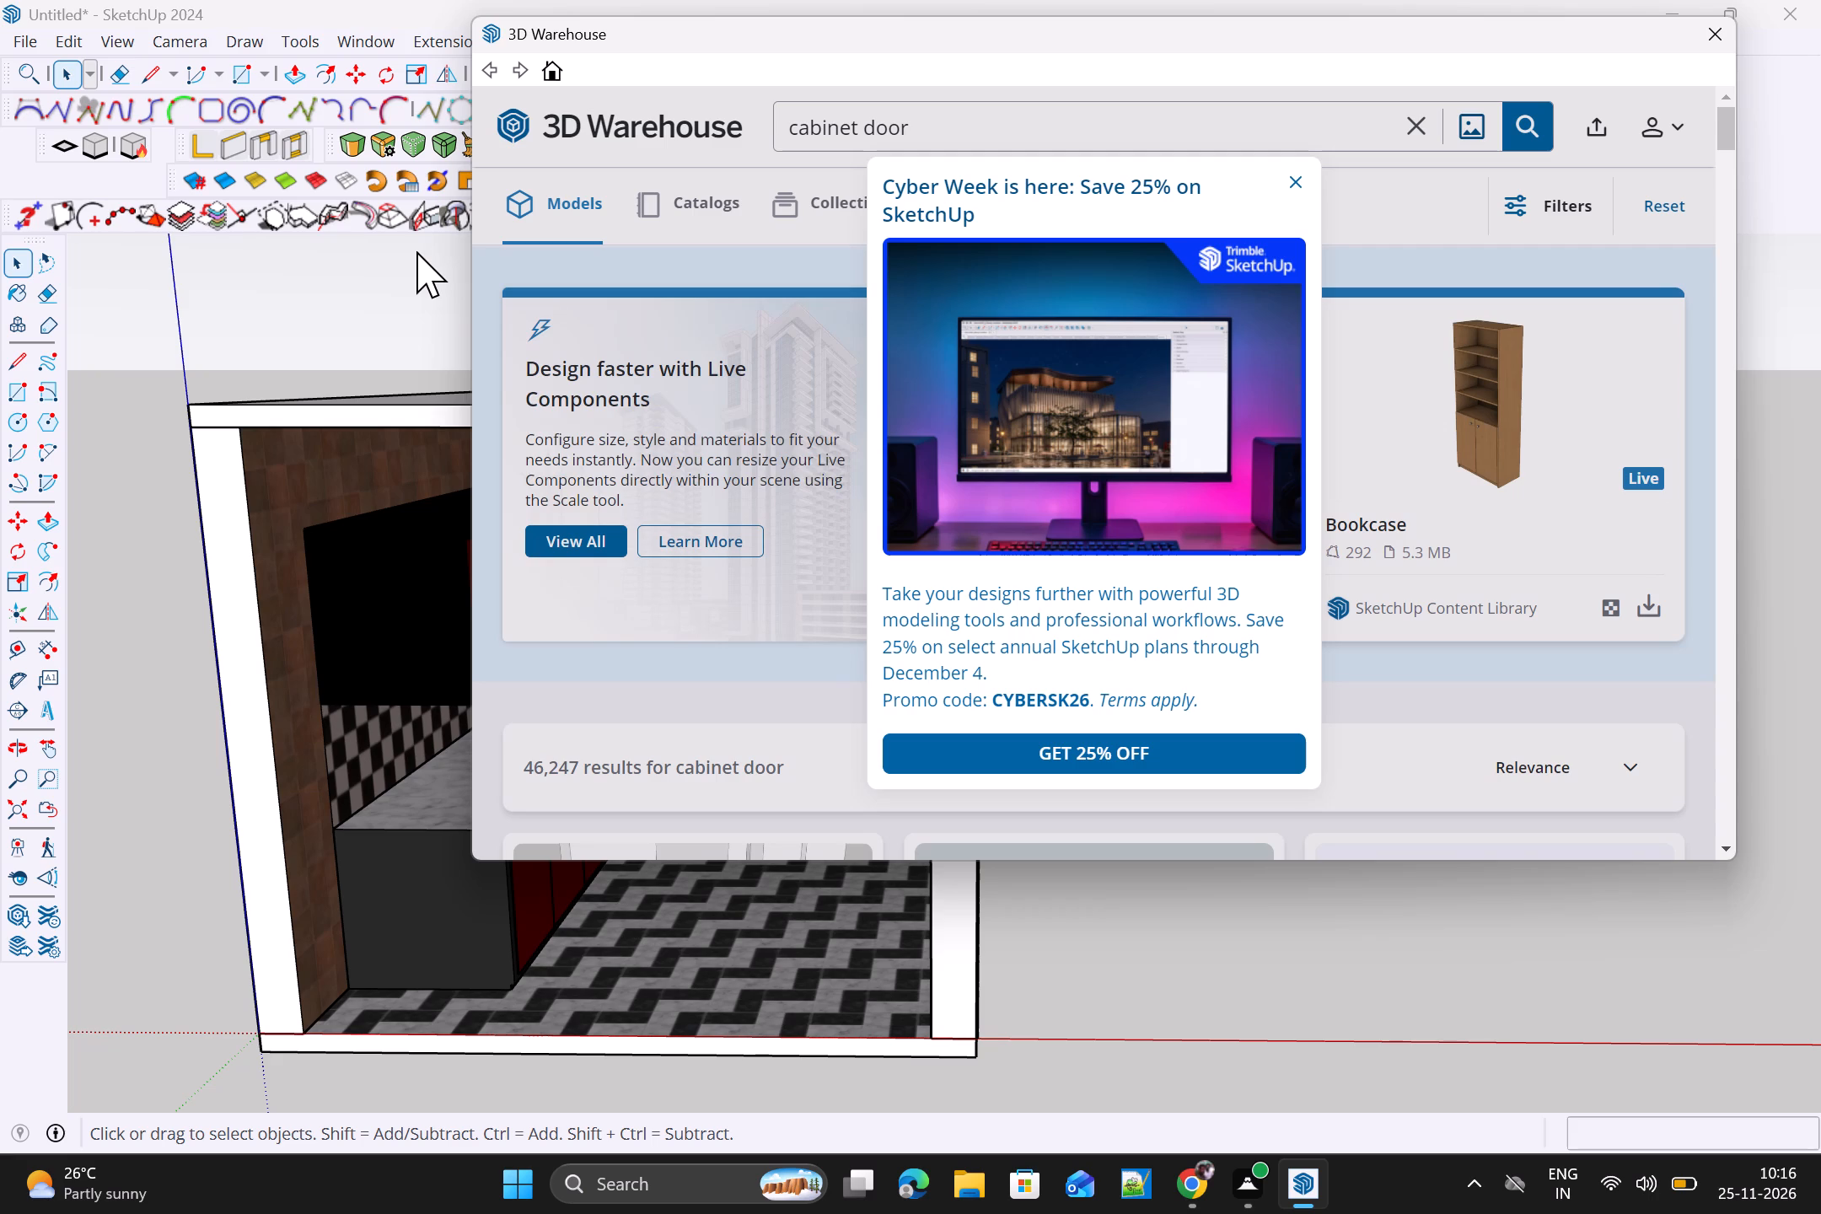
click(1412, 123)
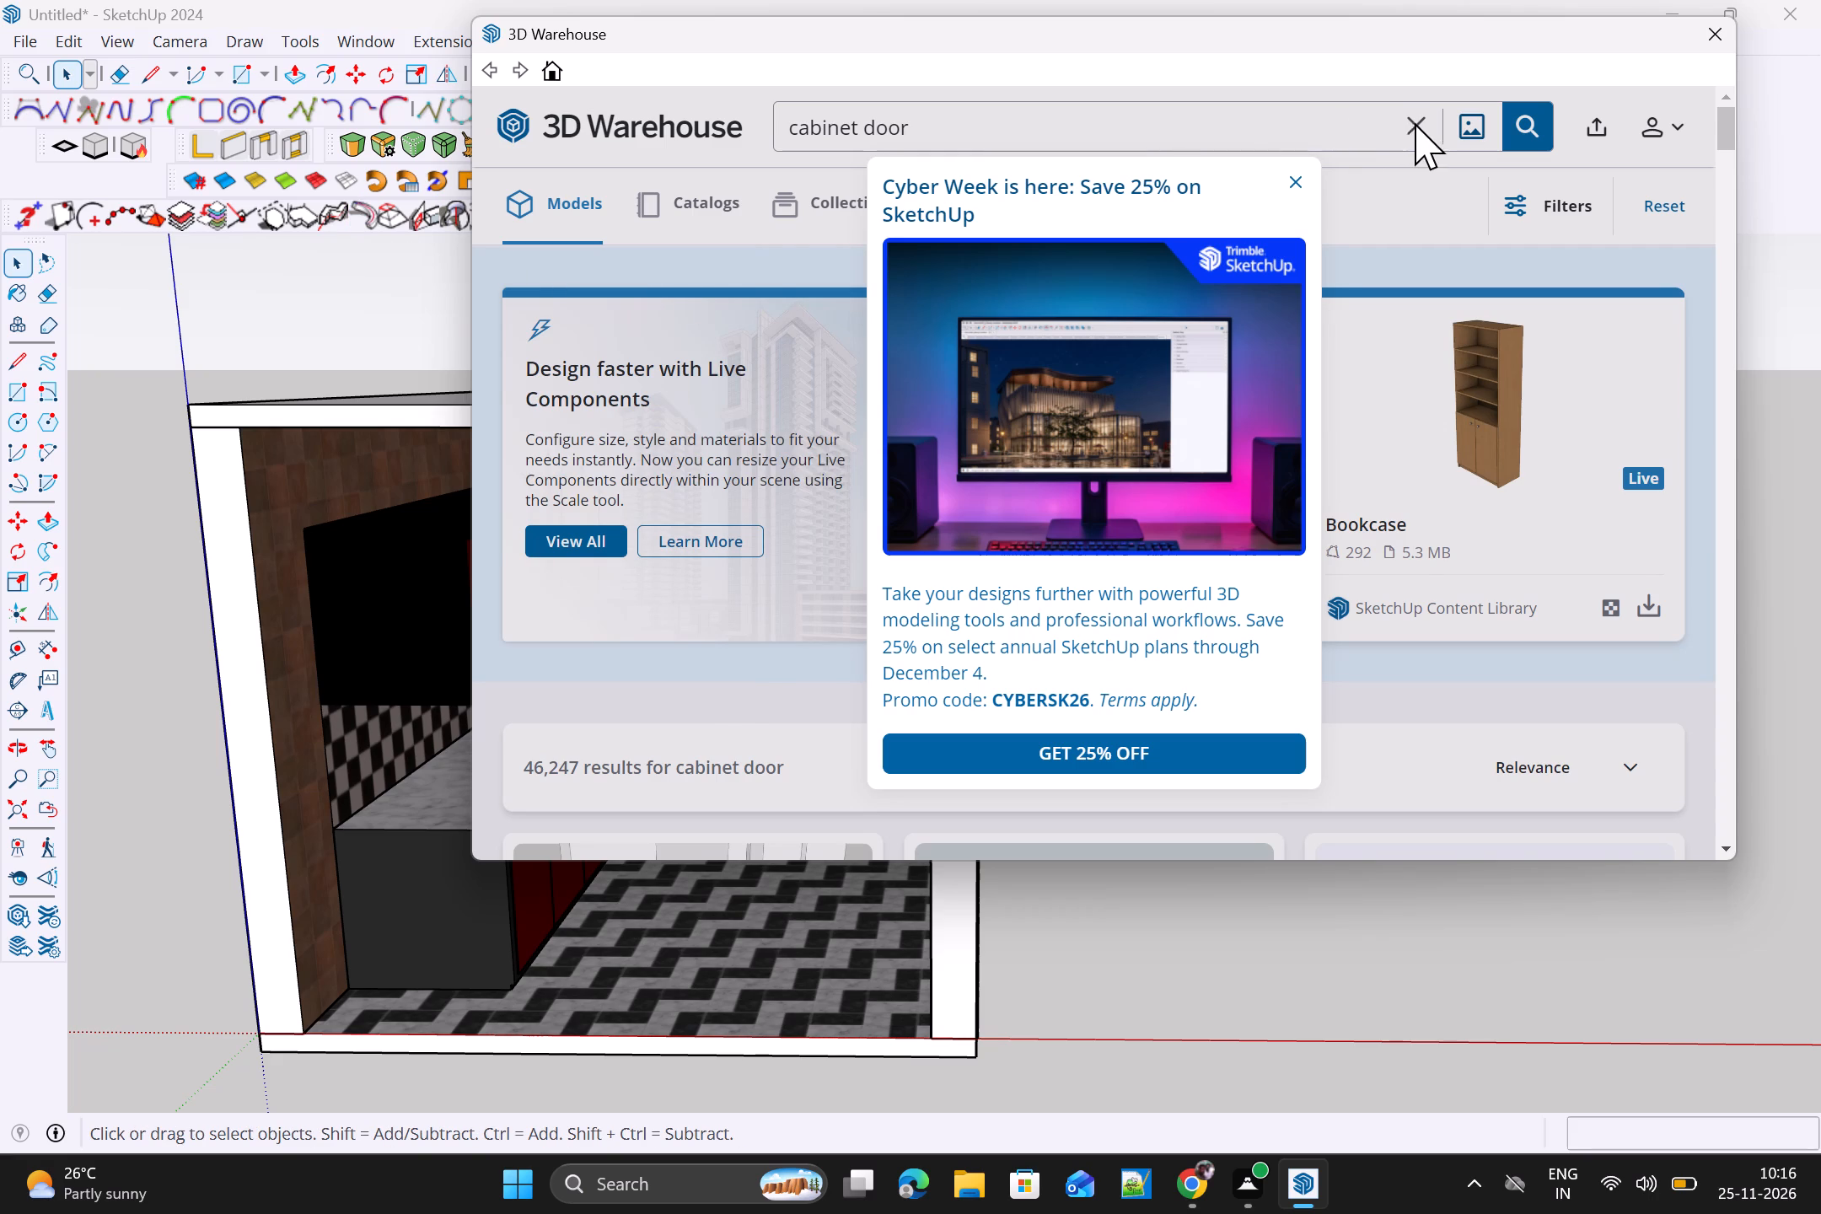
click(1410, 121)
click(1340, 121)
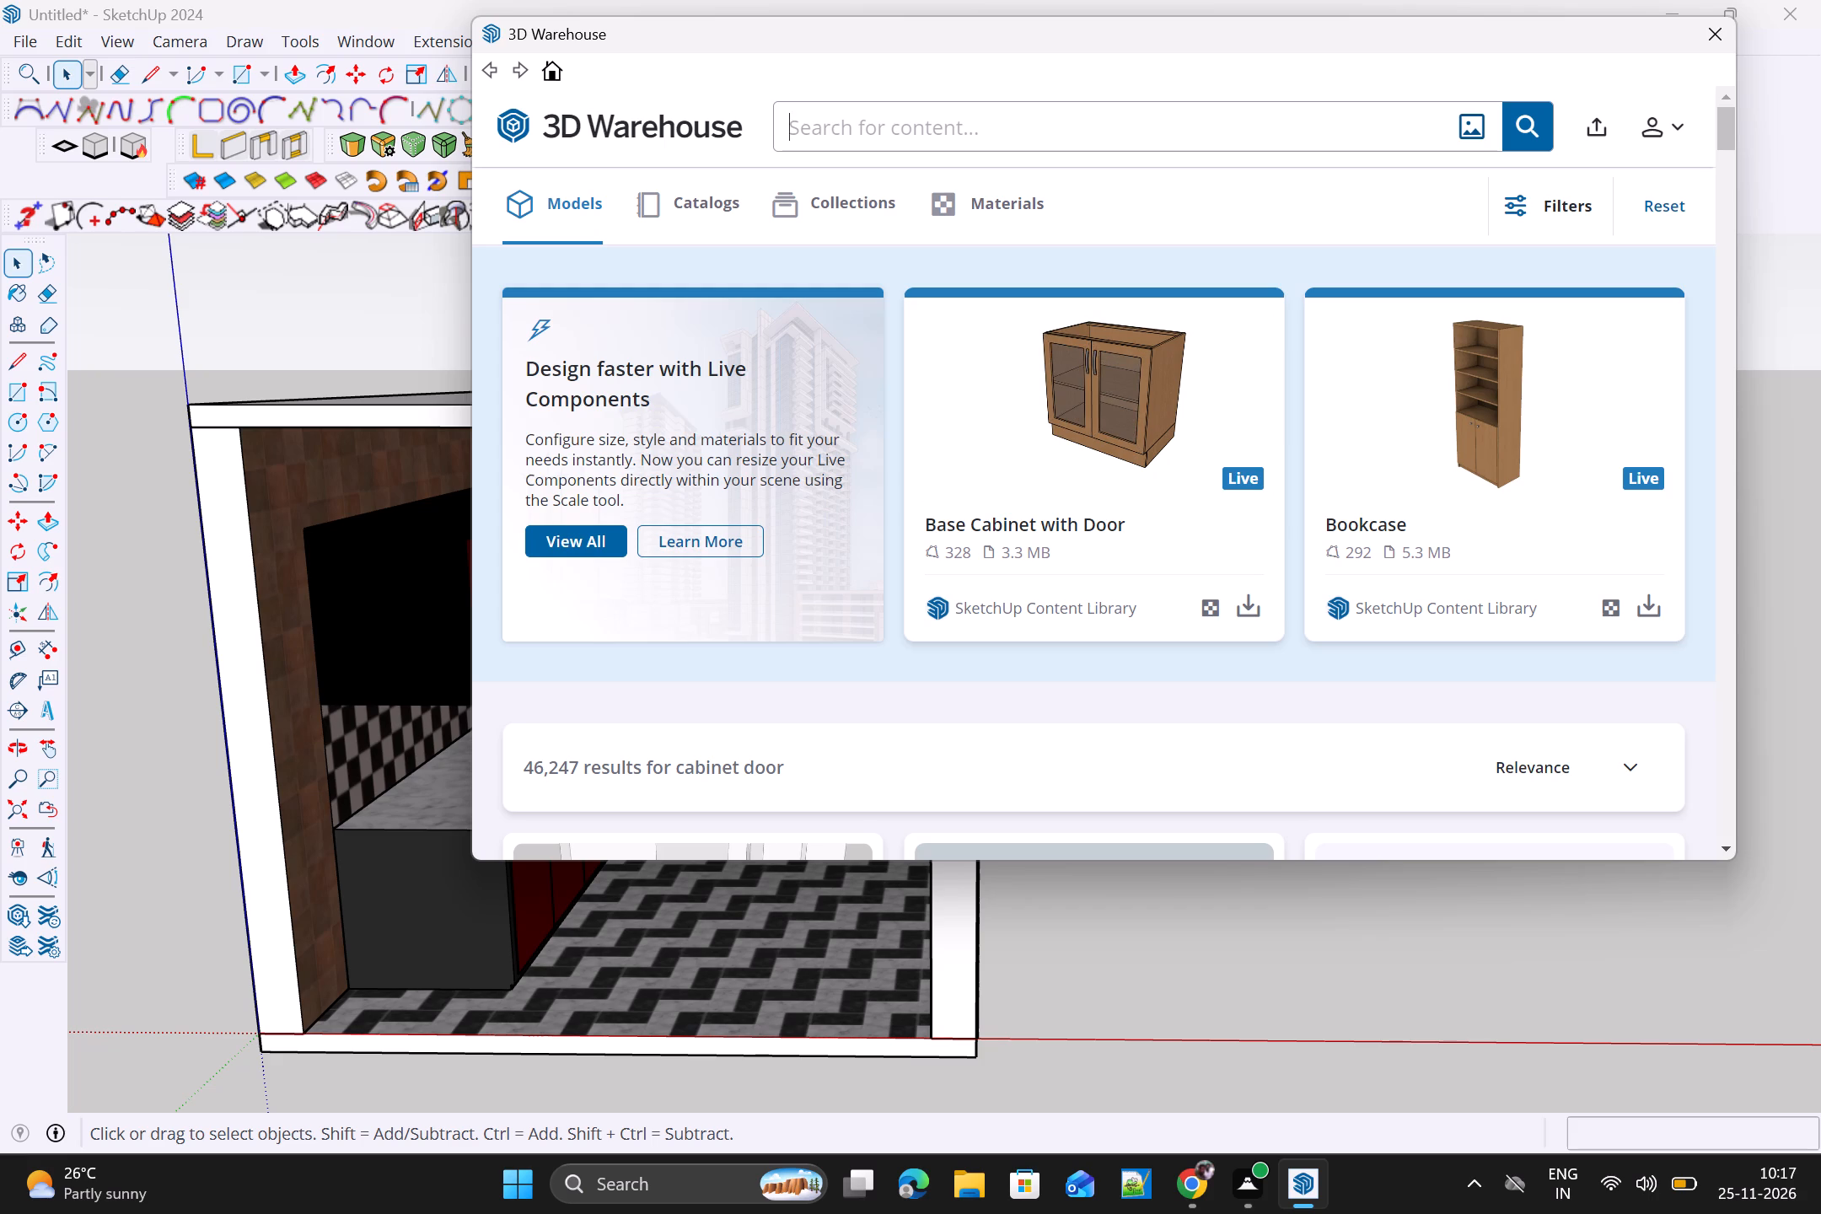
text(STOVE)
key(Return)
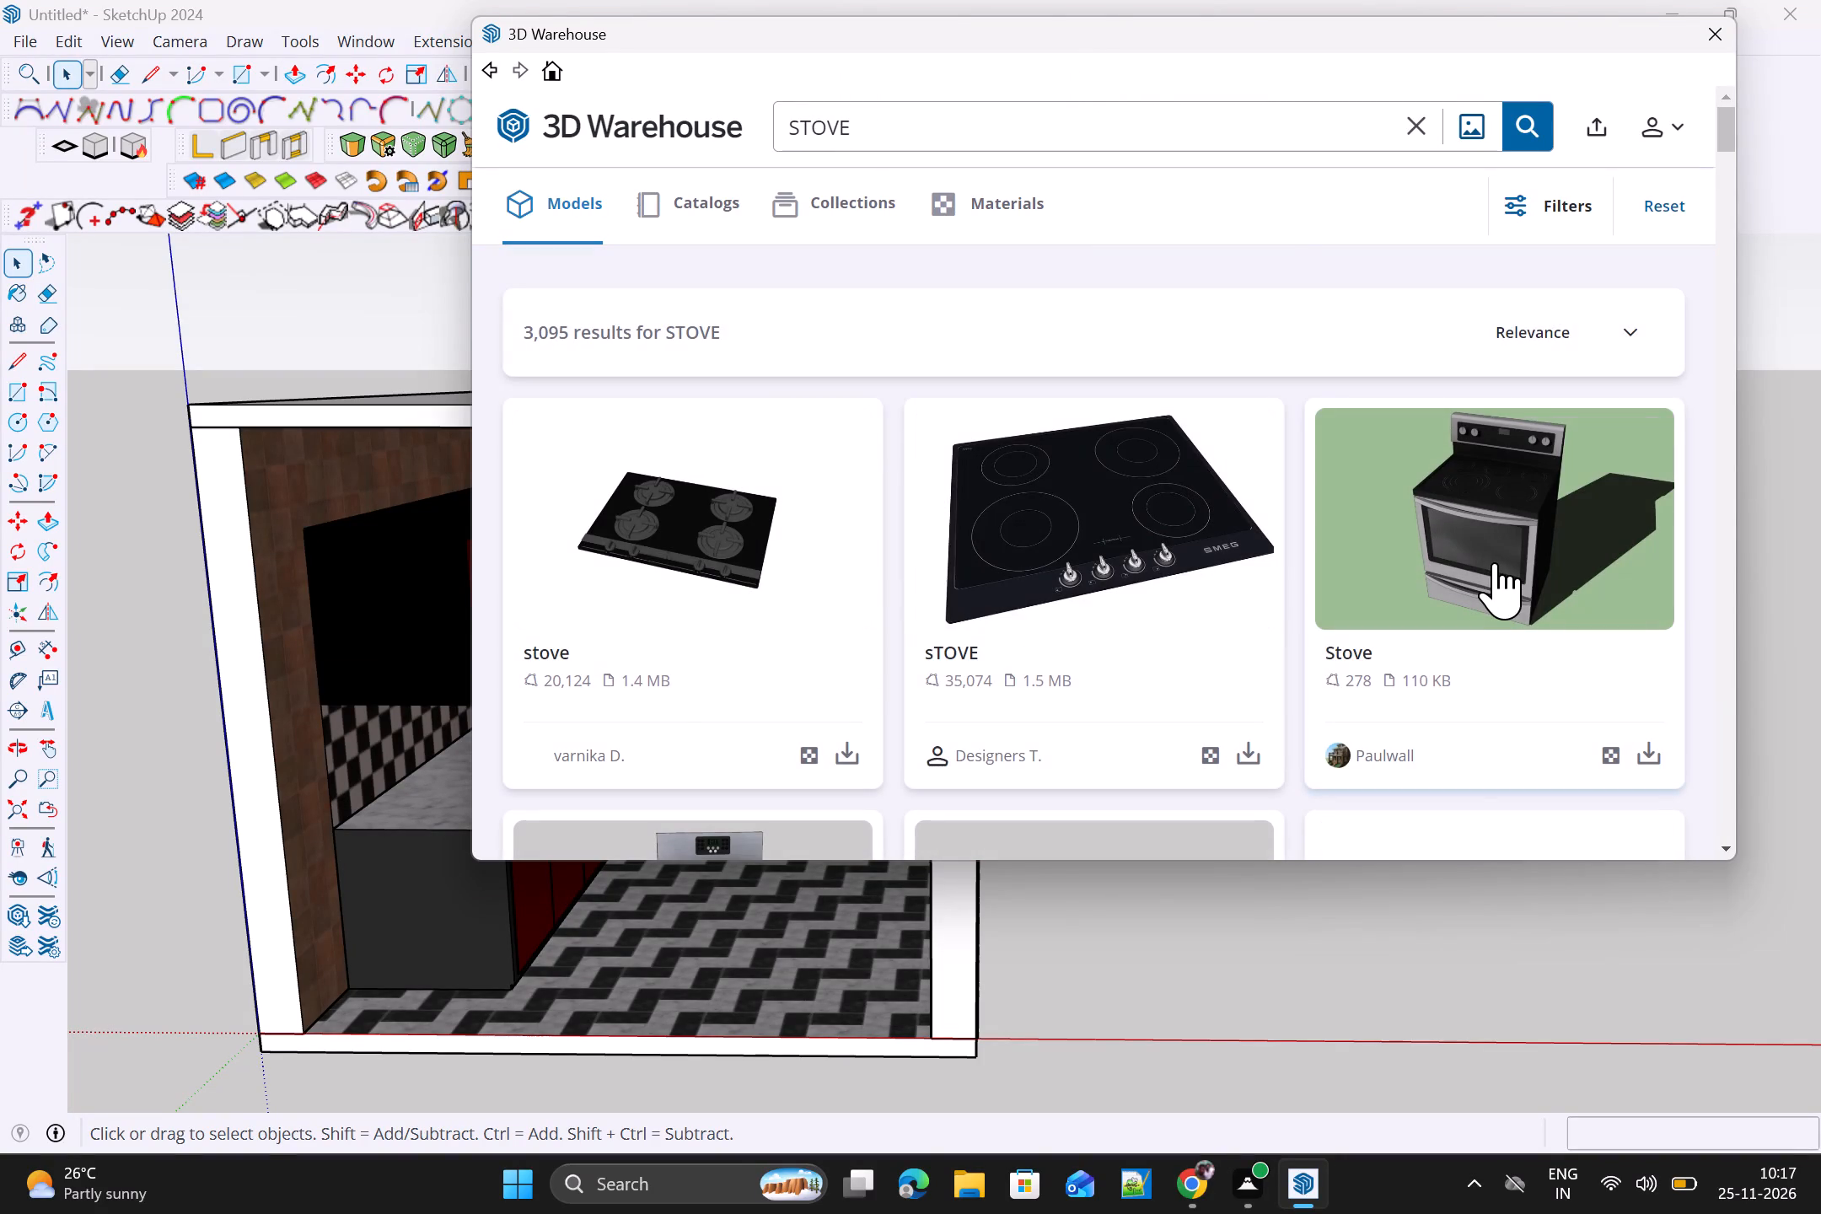
Browse the stove results for a flat countertop model suited to the long counter.
scroll(1519, 561, down, 1)
scroll(1519, 561, up, 1)
drag(1727, 140, 1734, 171)
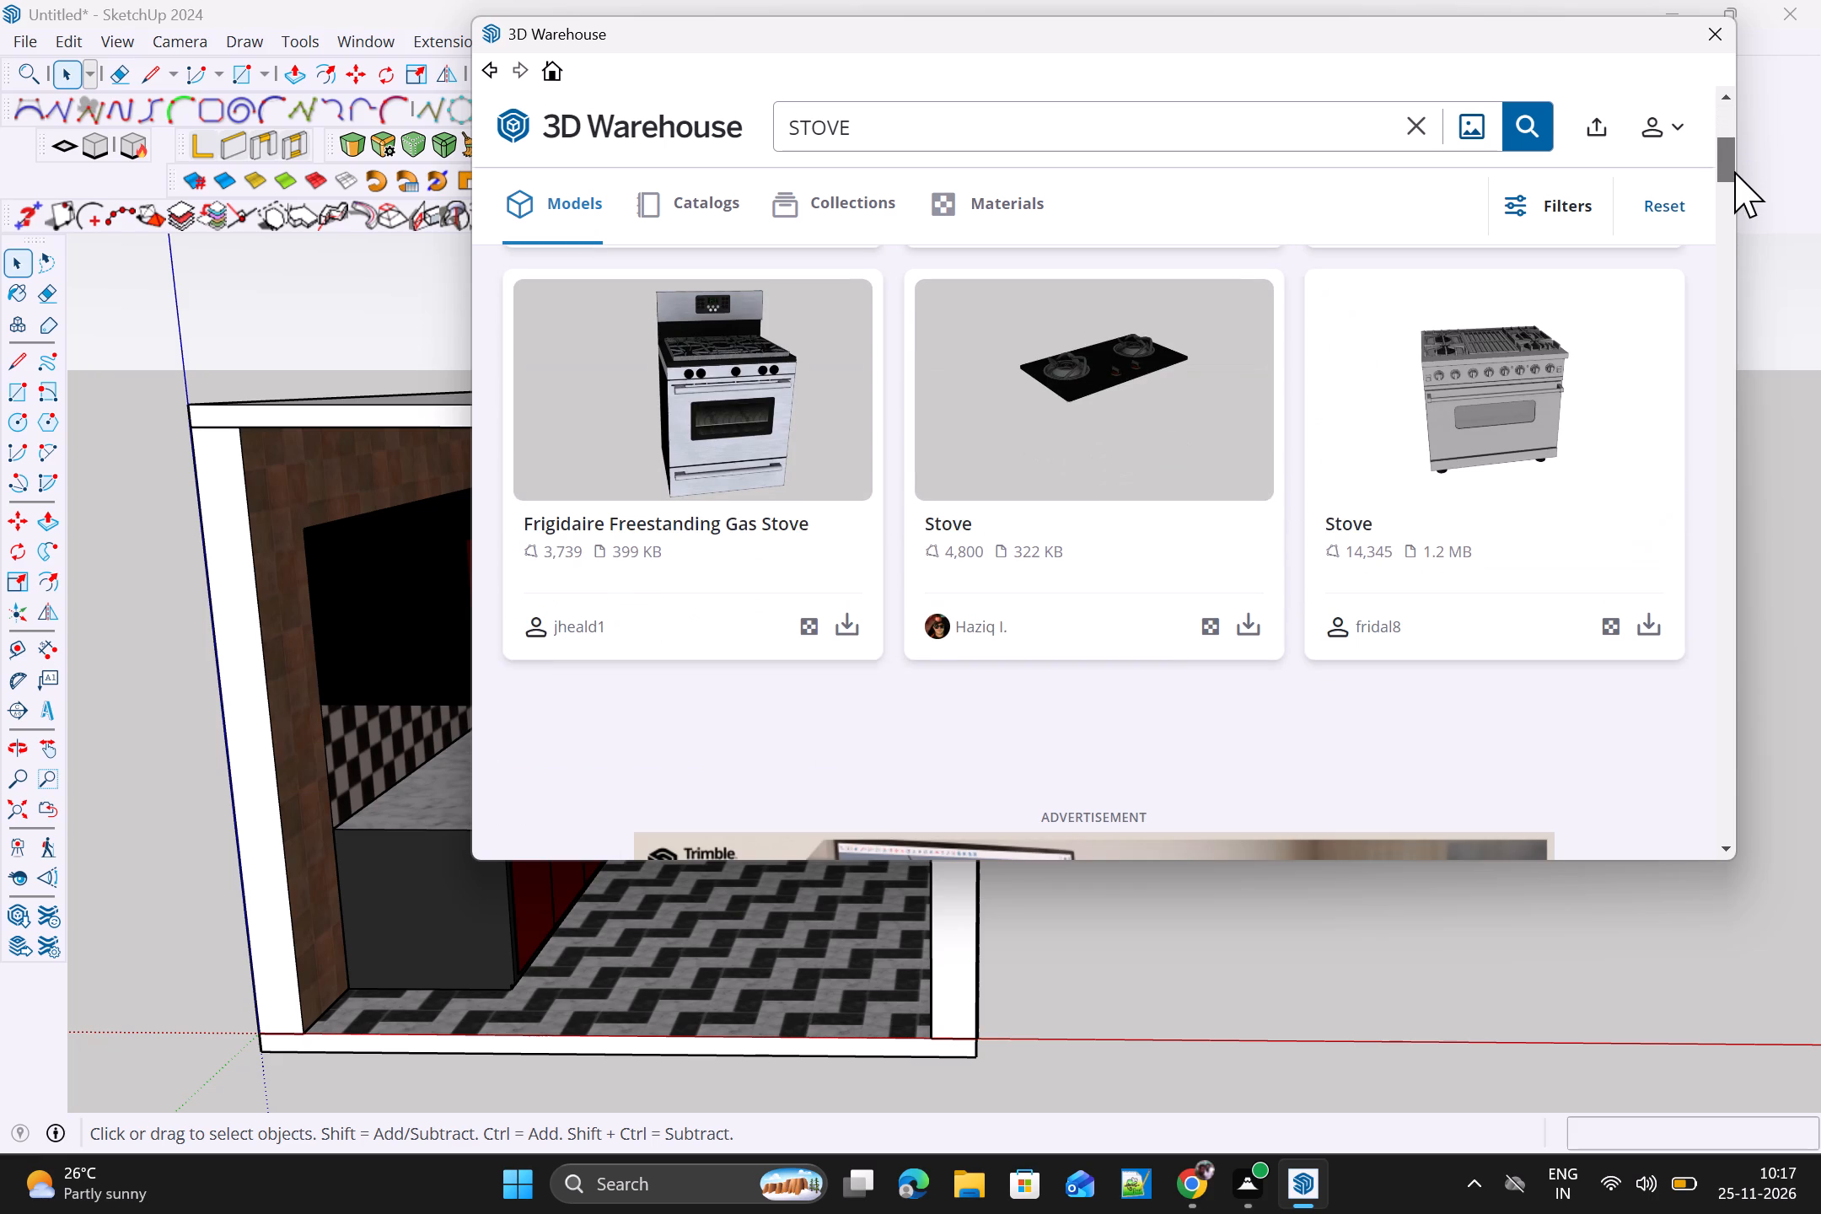
drag(1734, 171, 1738, 168)
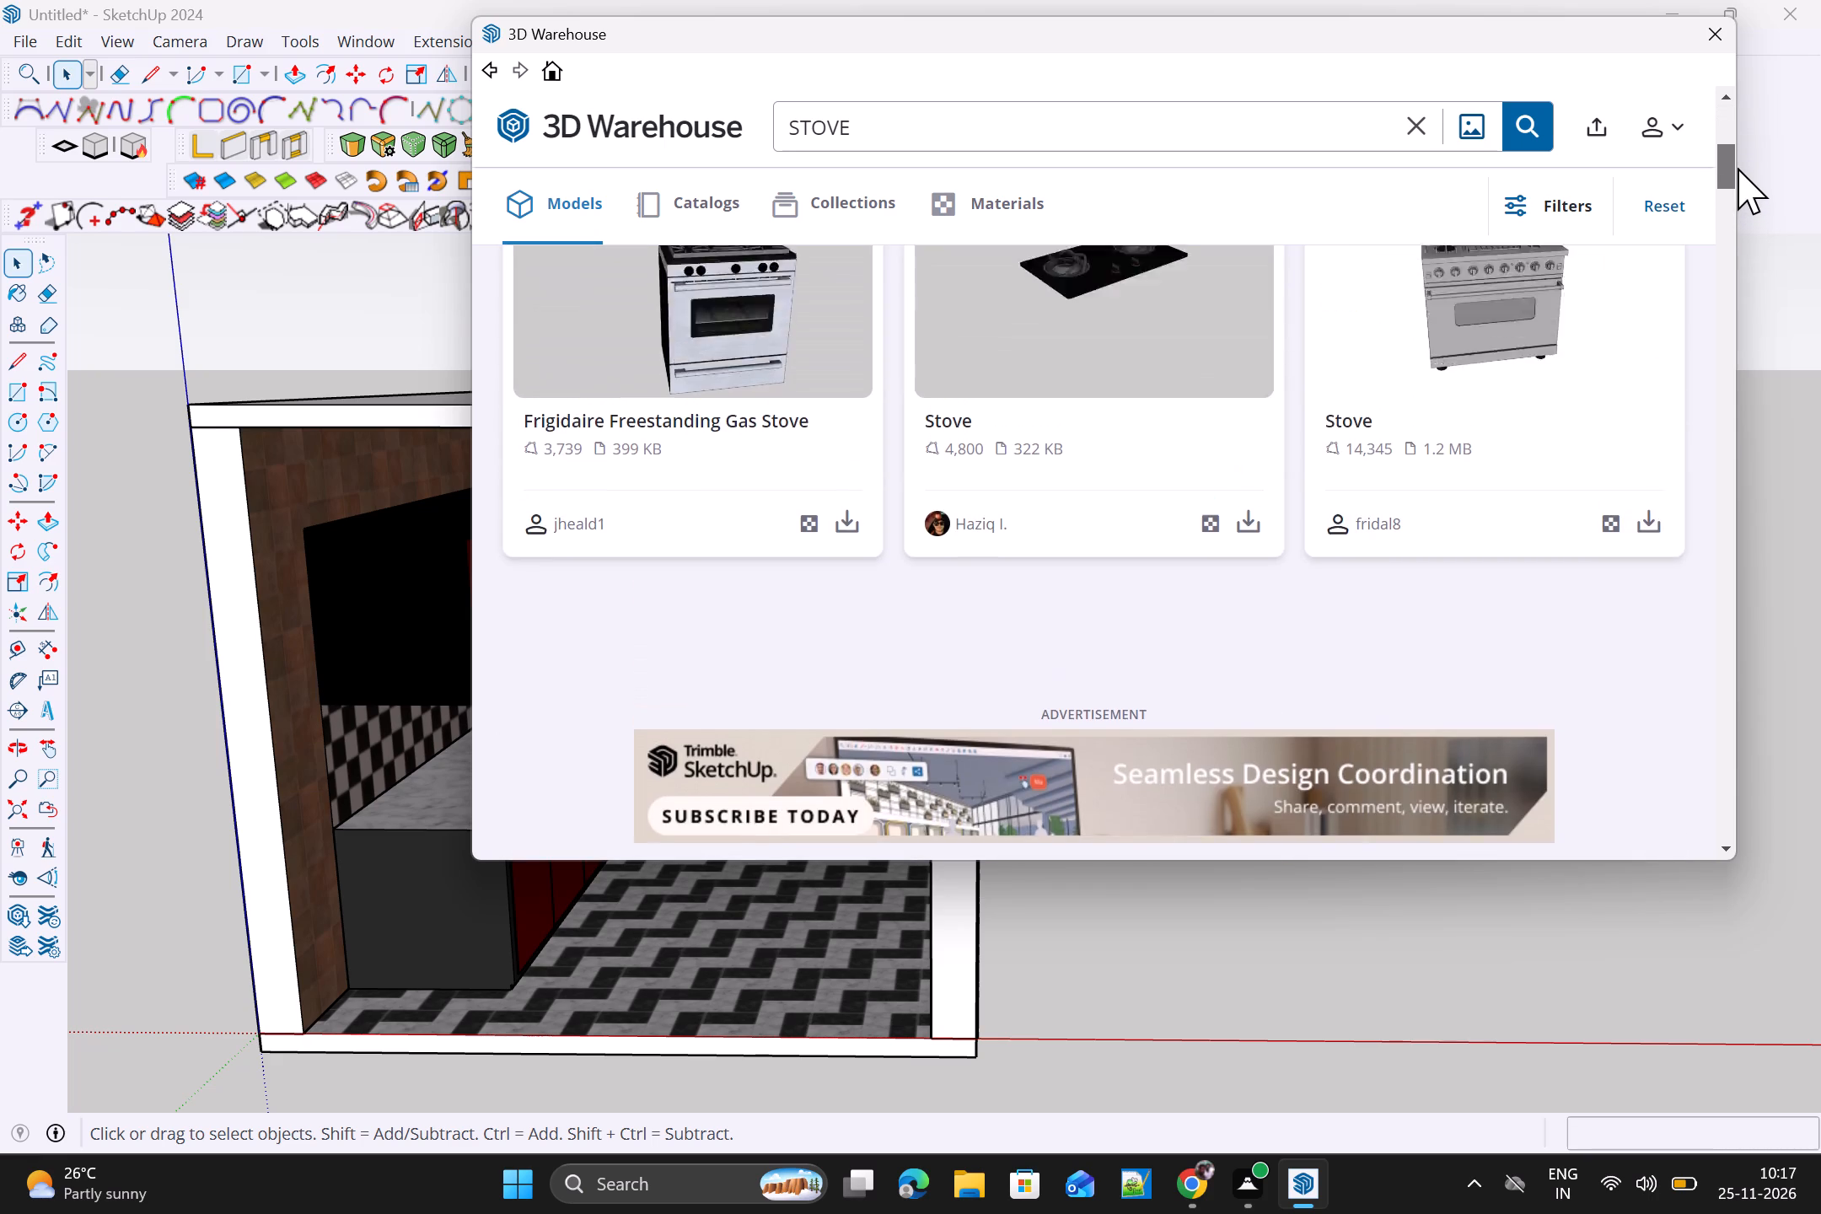
drag(1738, 168, 1739, 146)
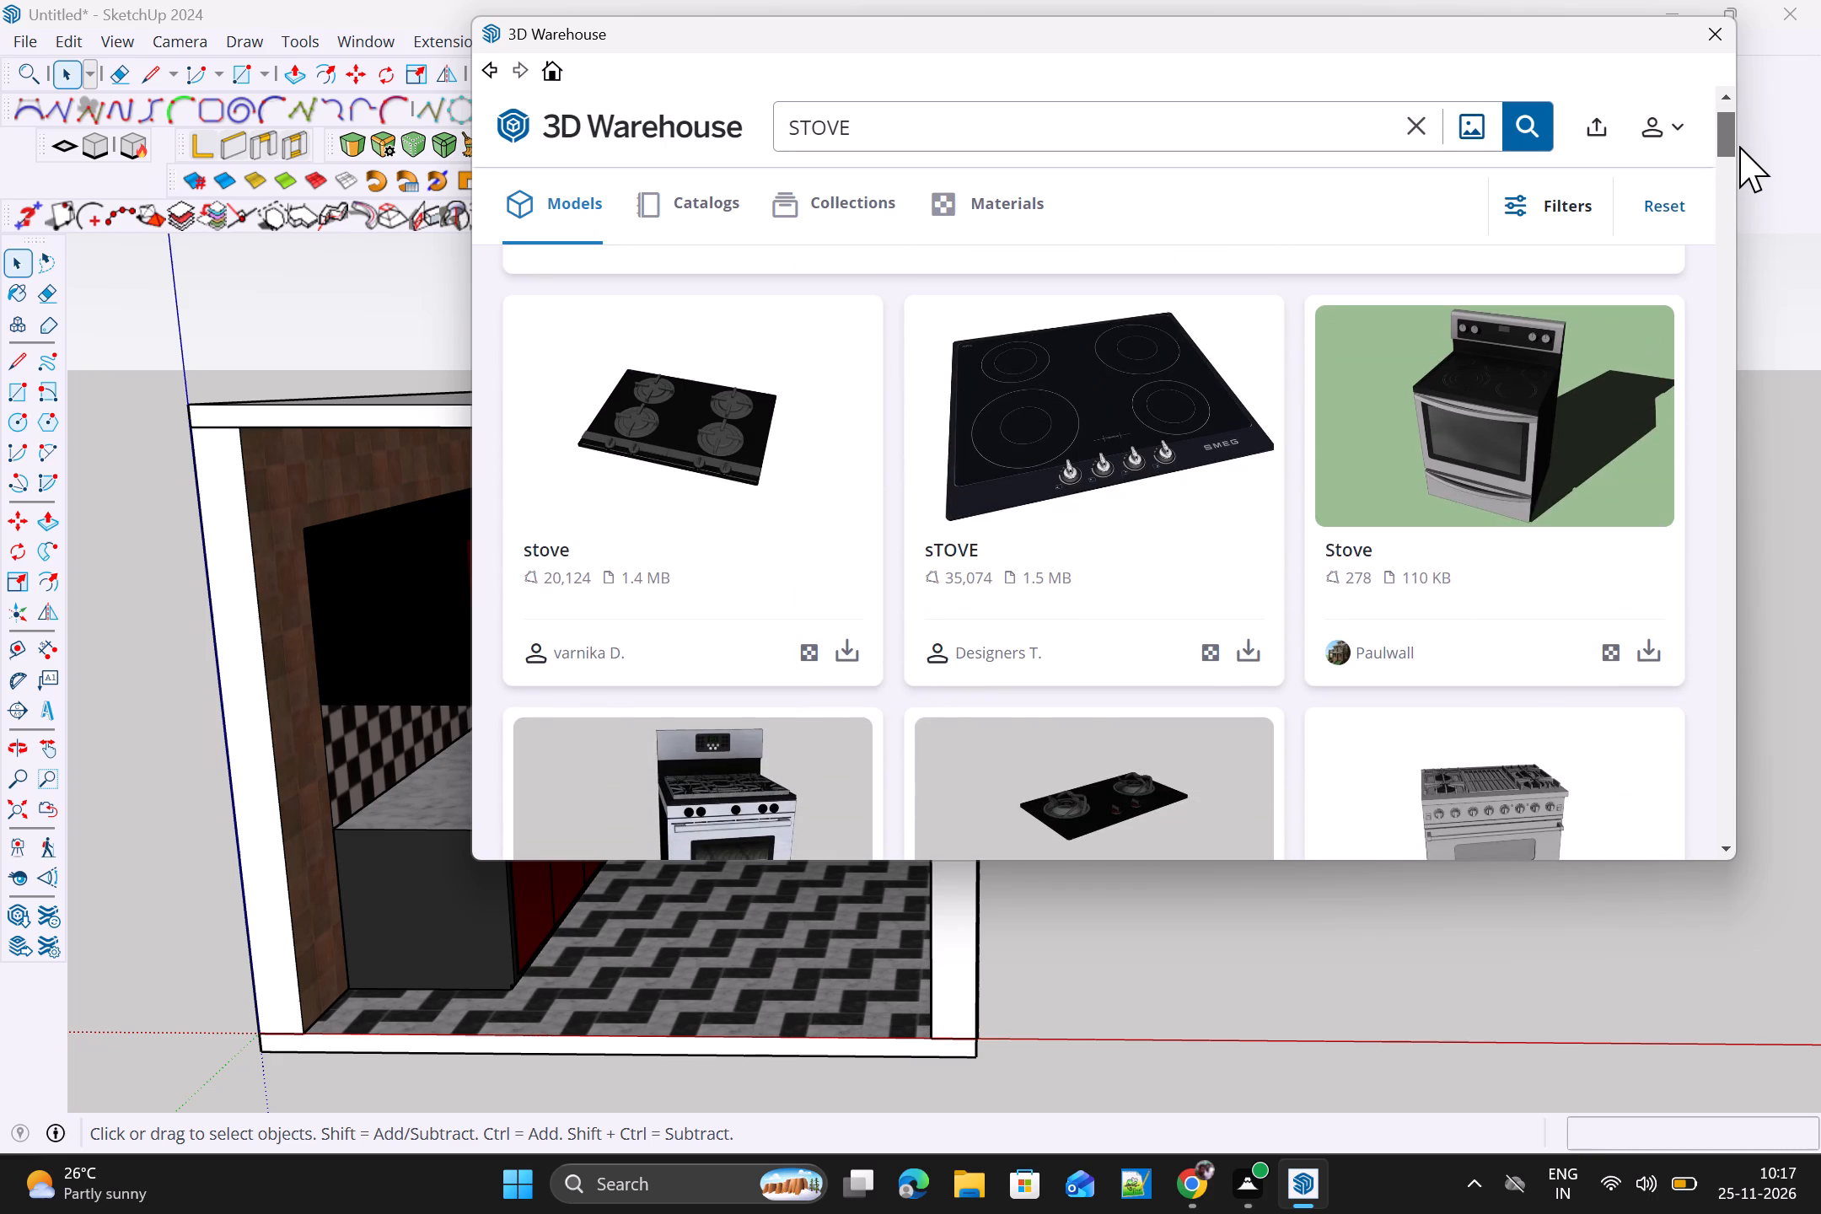
drag(1739, 146, 1747, 277)
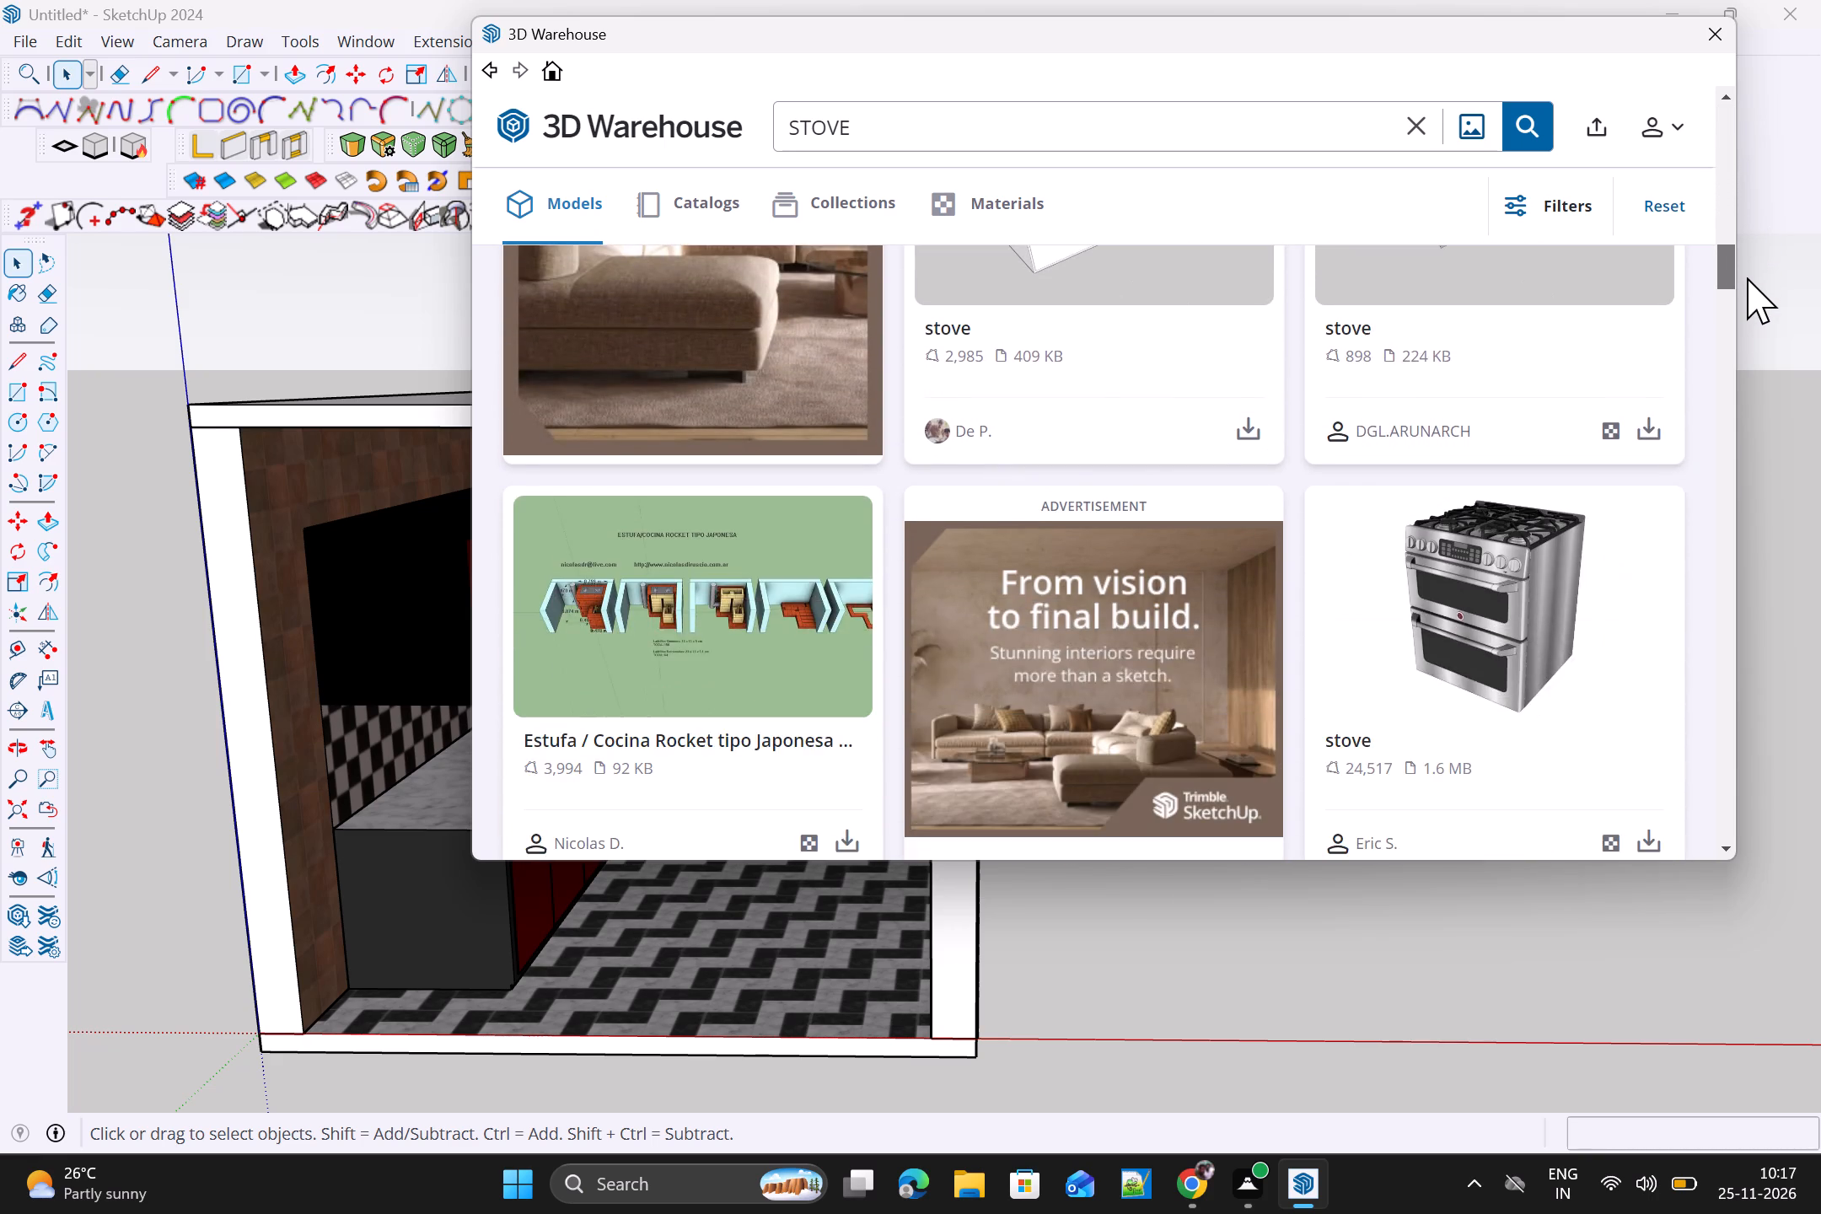
drag(1747, 277, 1747, 267)
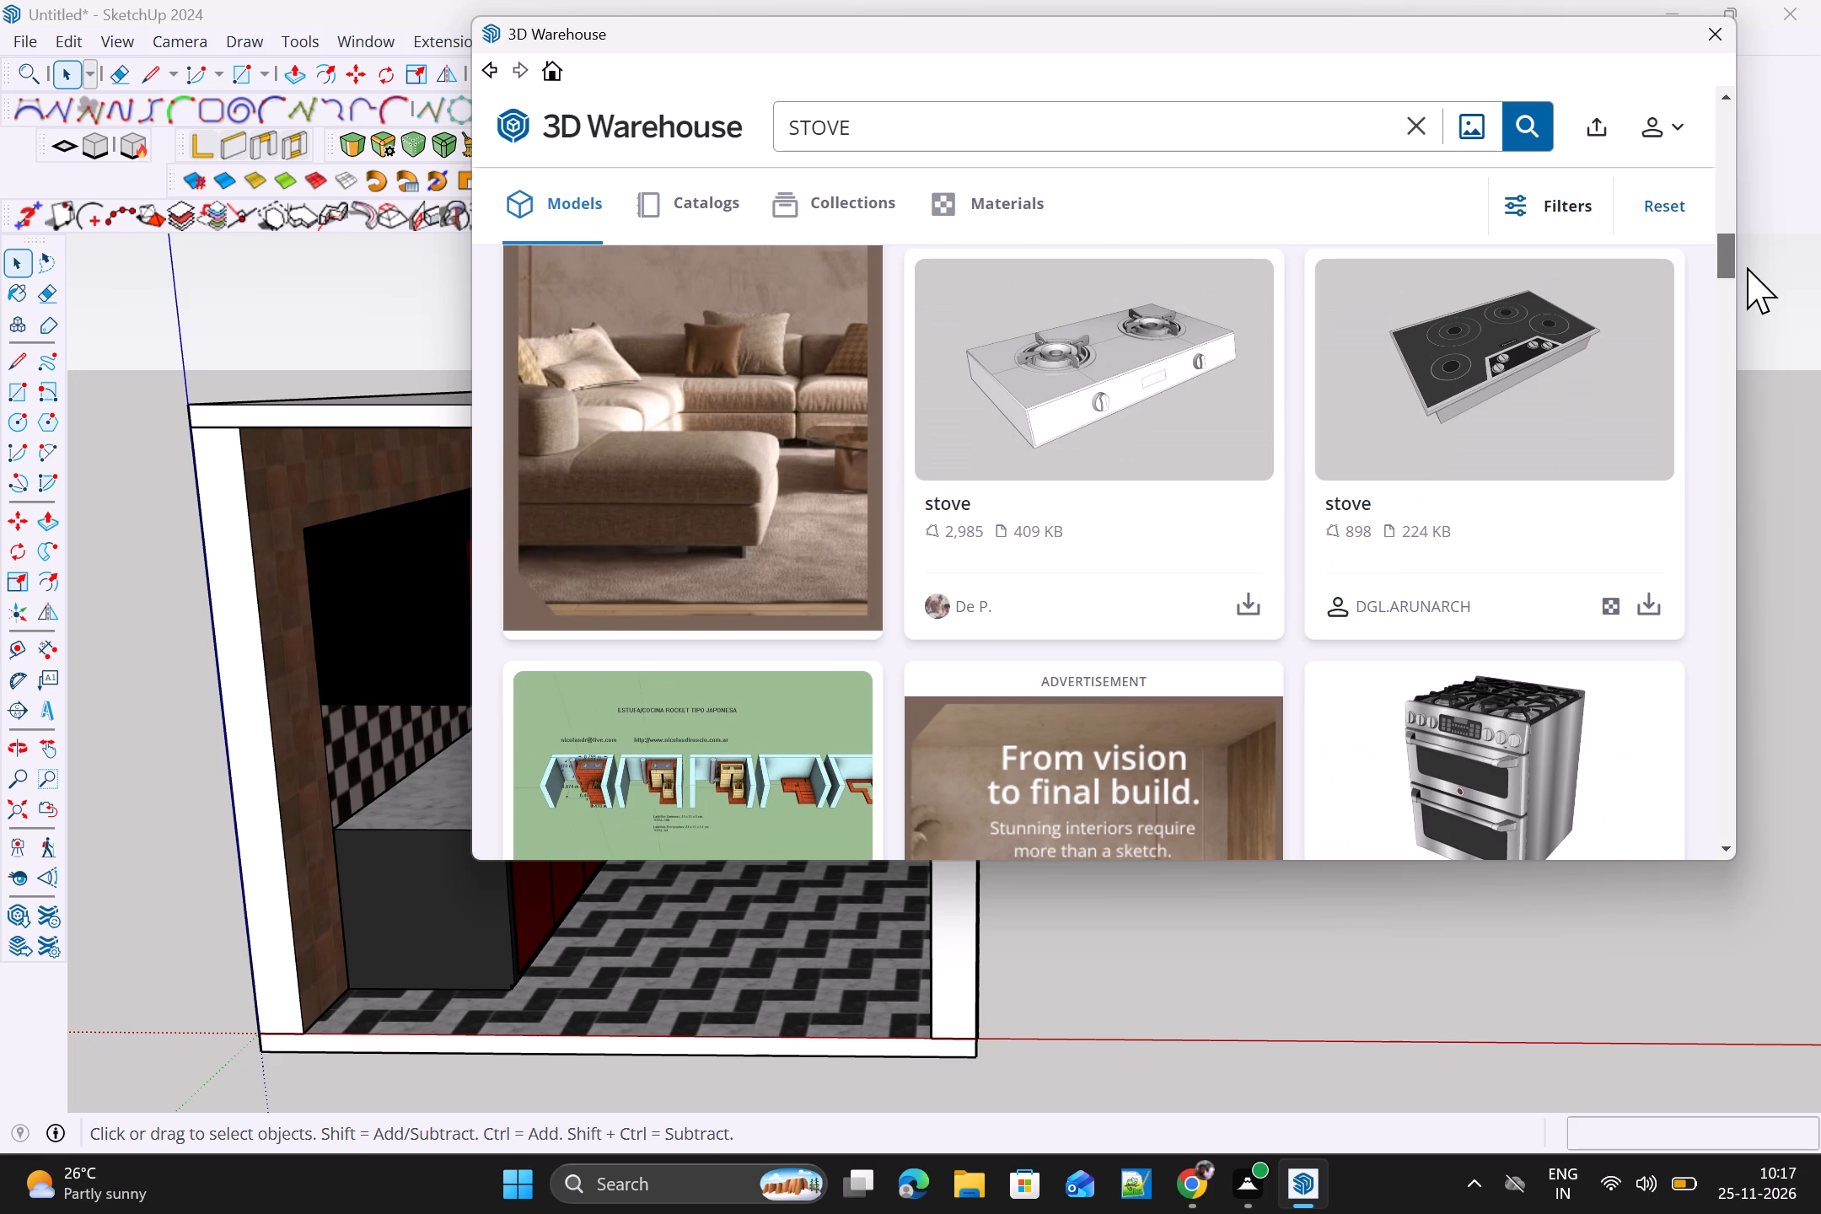
drag(1747, 267, 1748, 303)
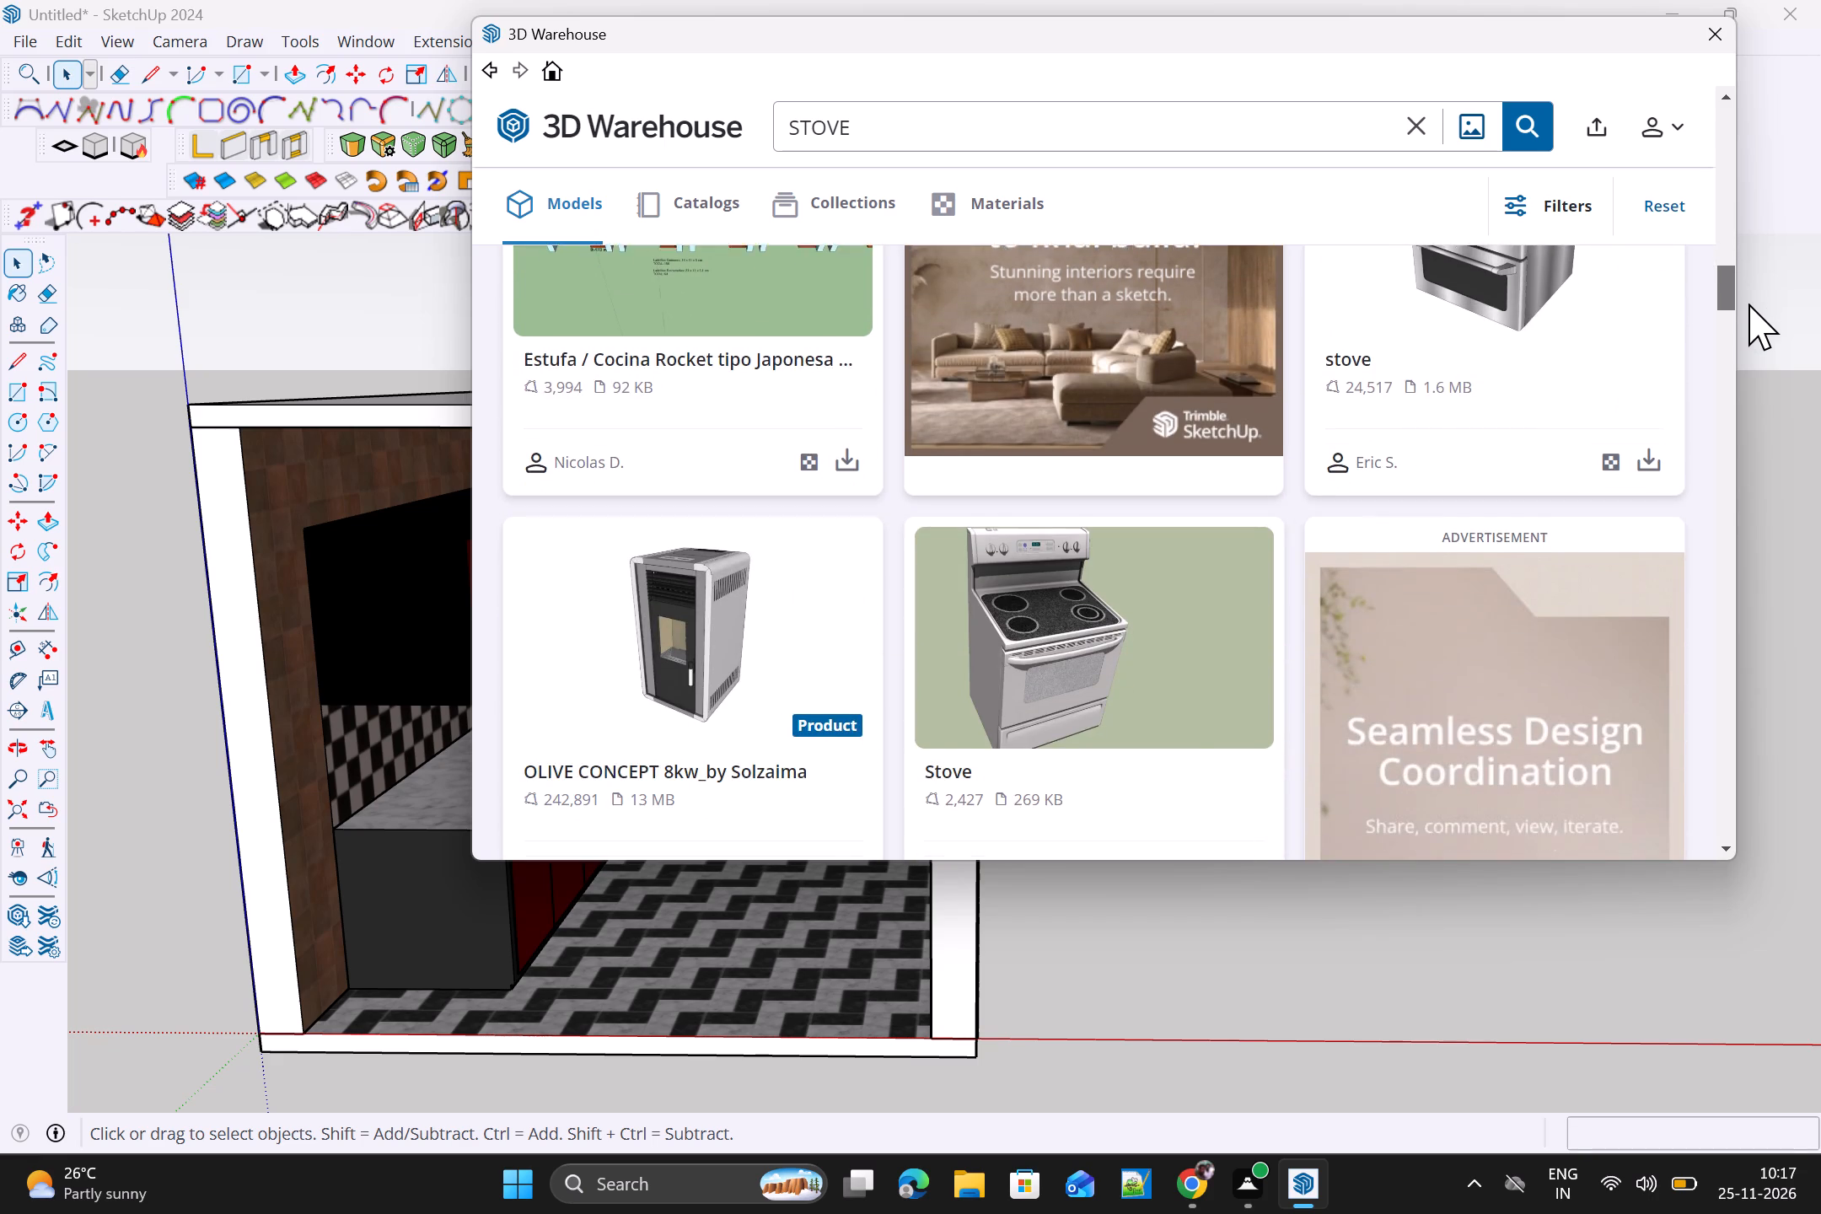
drag(1748, 303, 1748, 336)
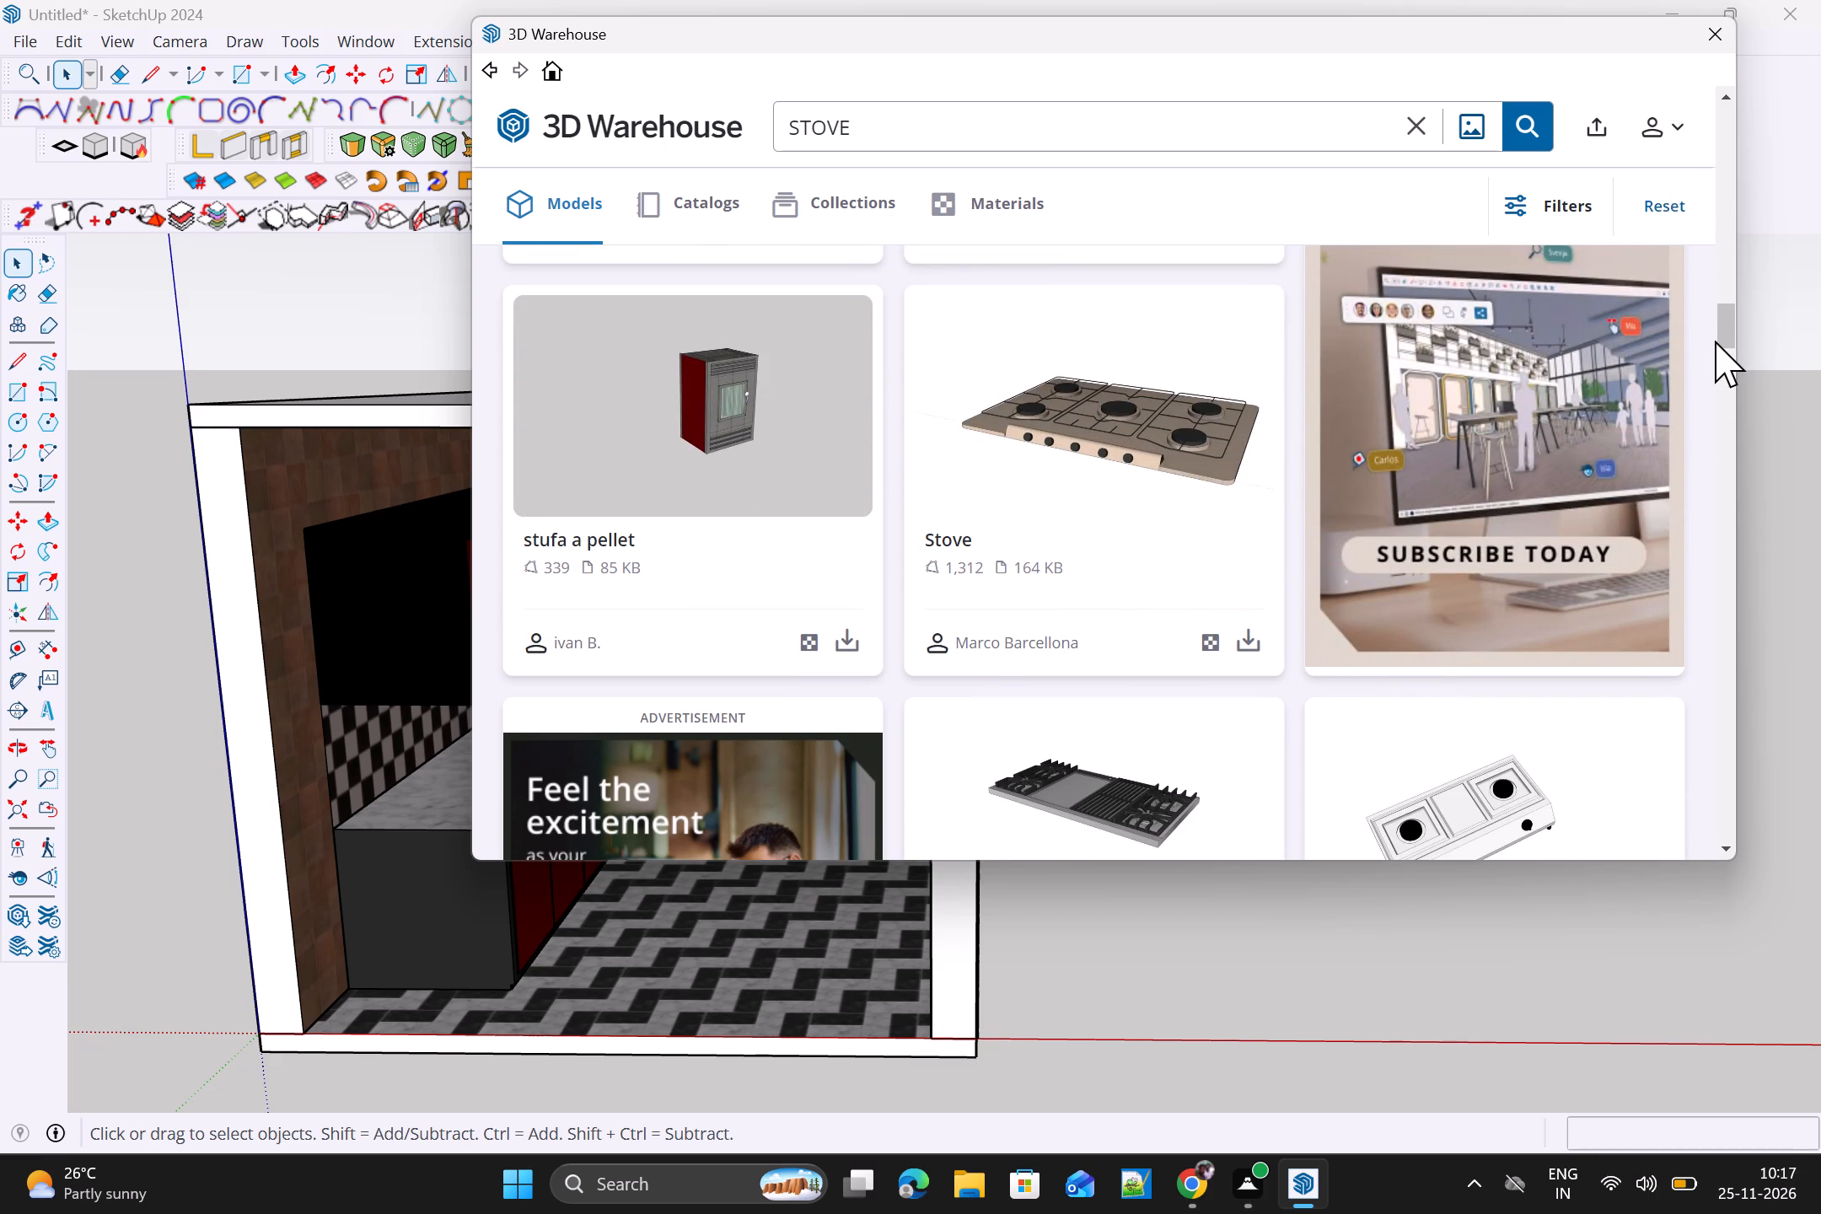
drag(1720, 331, 1721, 350)
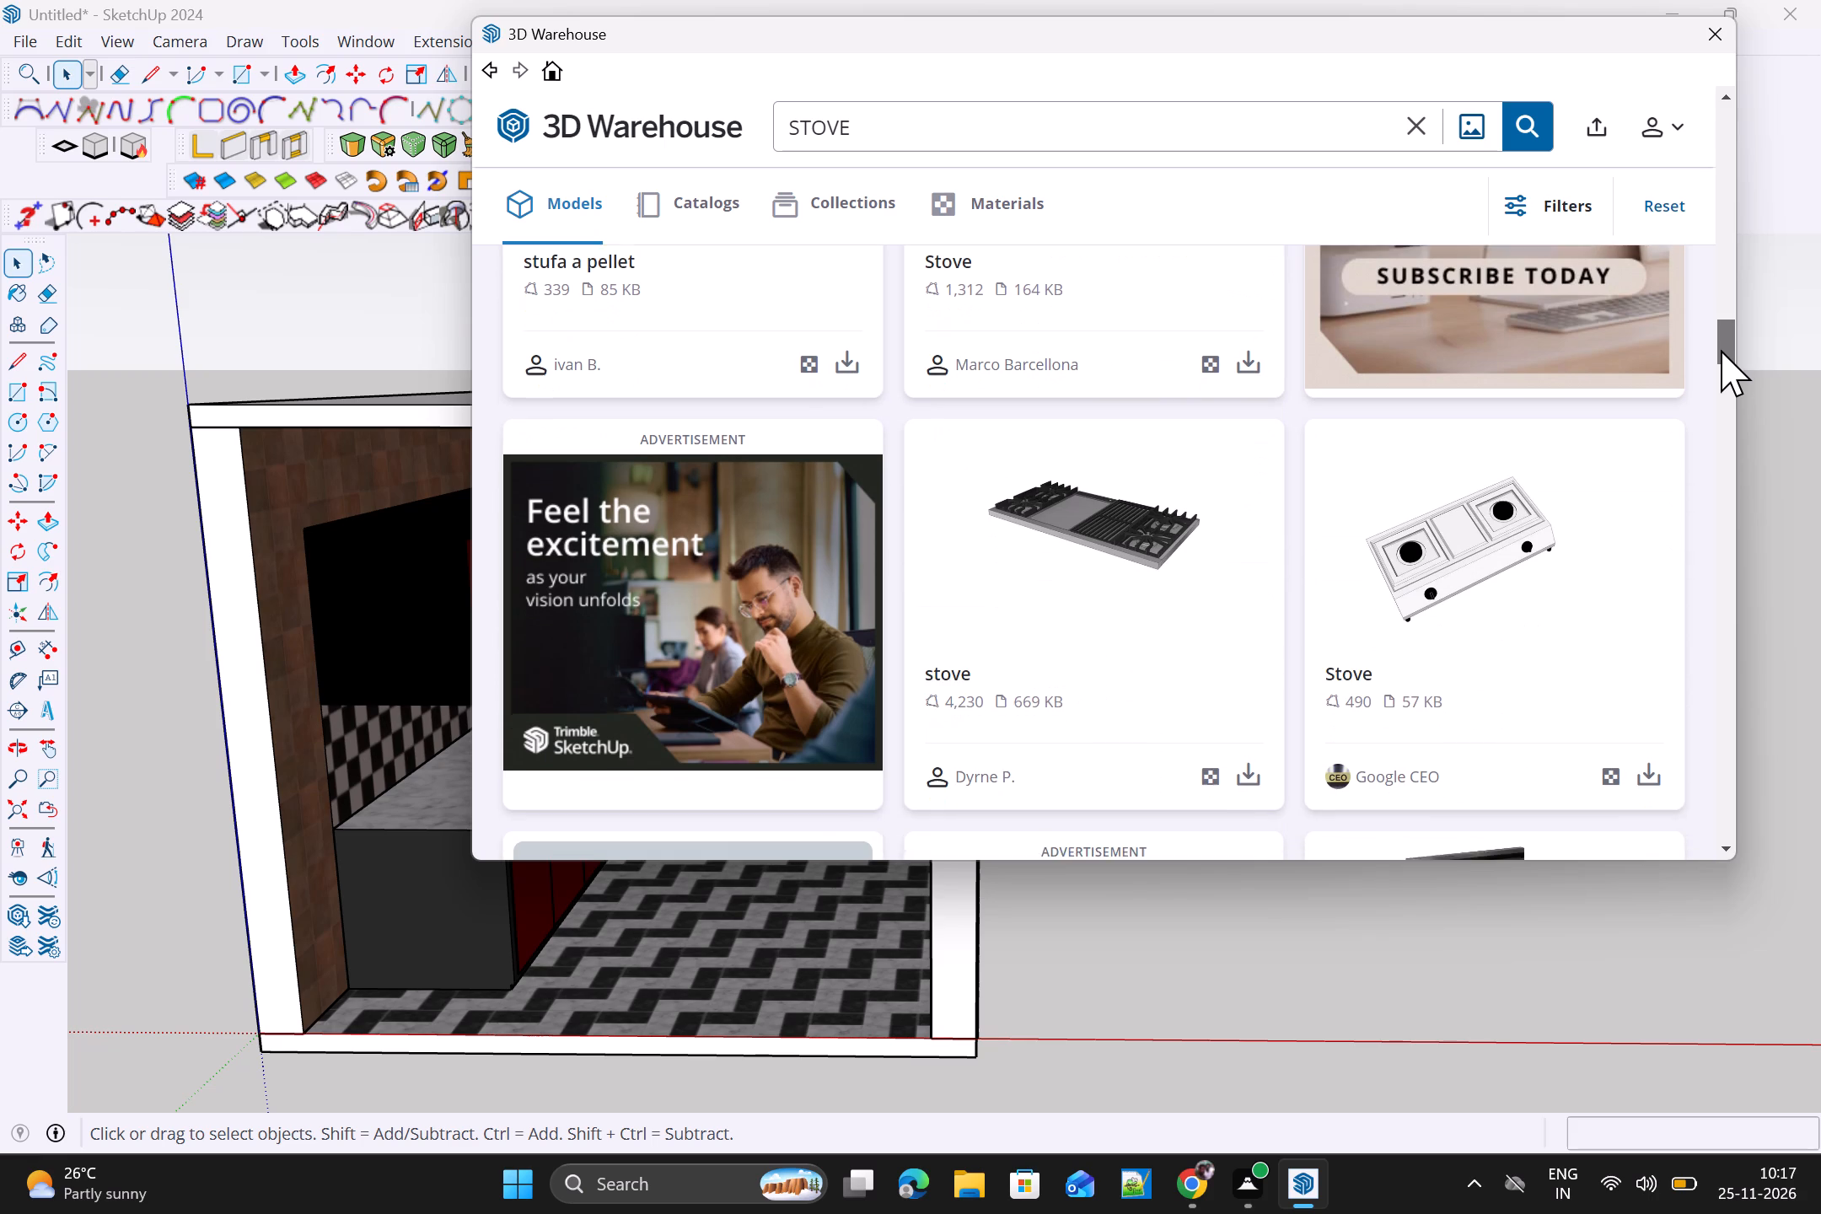
drag(1721, 350, 1718, 350)
Unlock more downloads, load the 669 KB "stove" cooktop directly into the model, and place it at the long counter.
click(1259, 740)
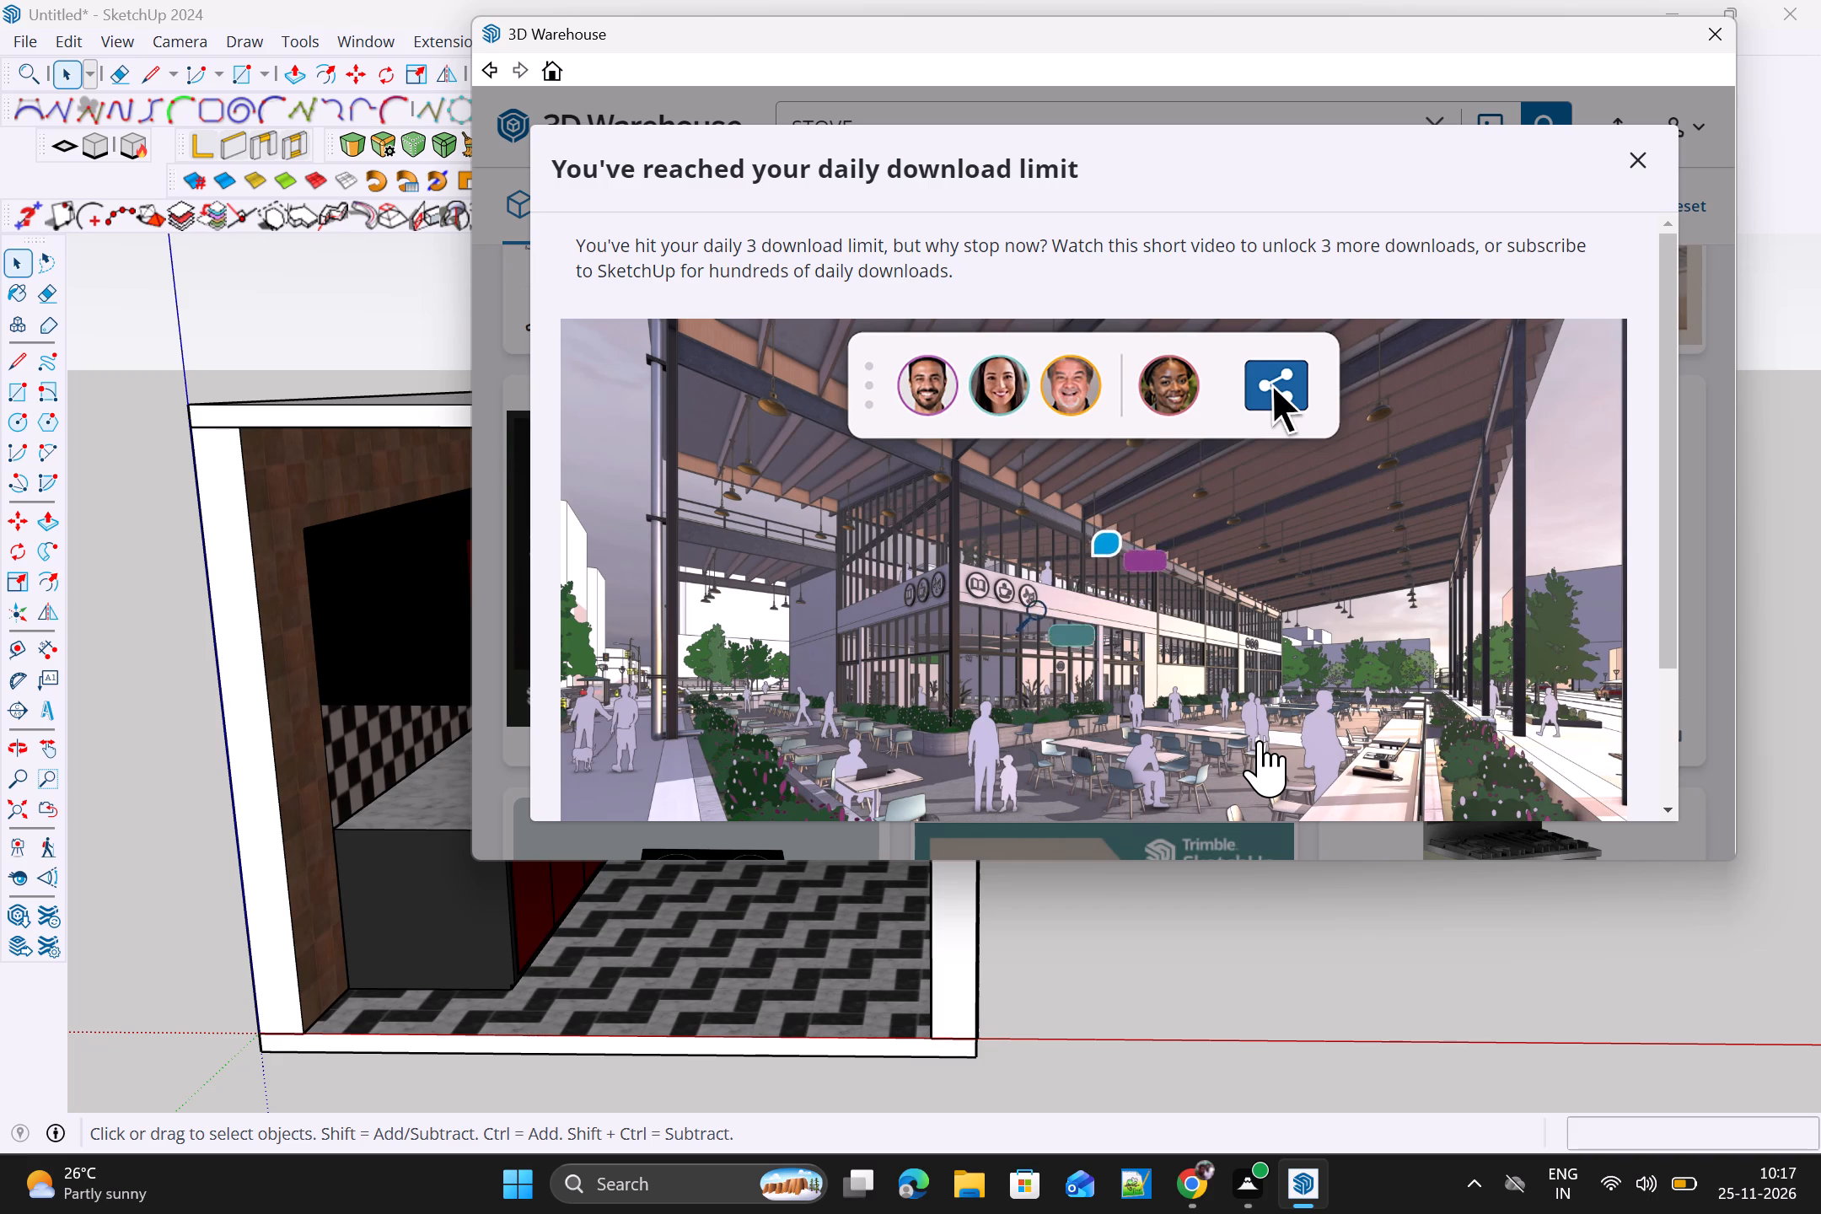
scroll(1373, 803, down, 3)
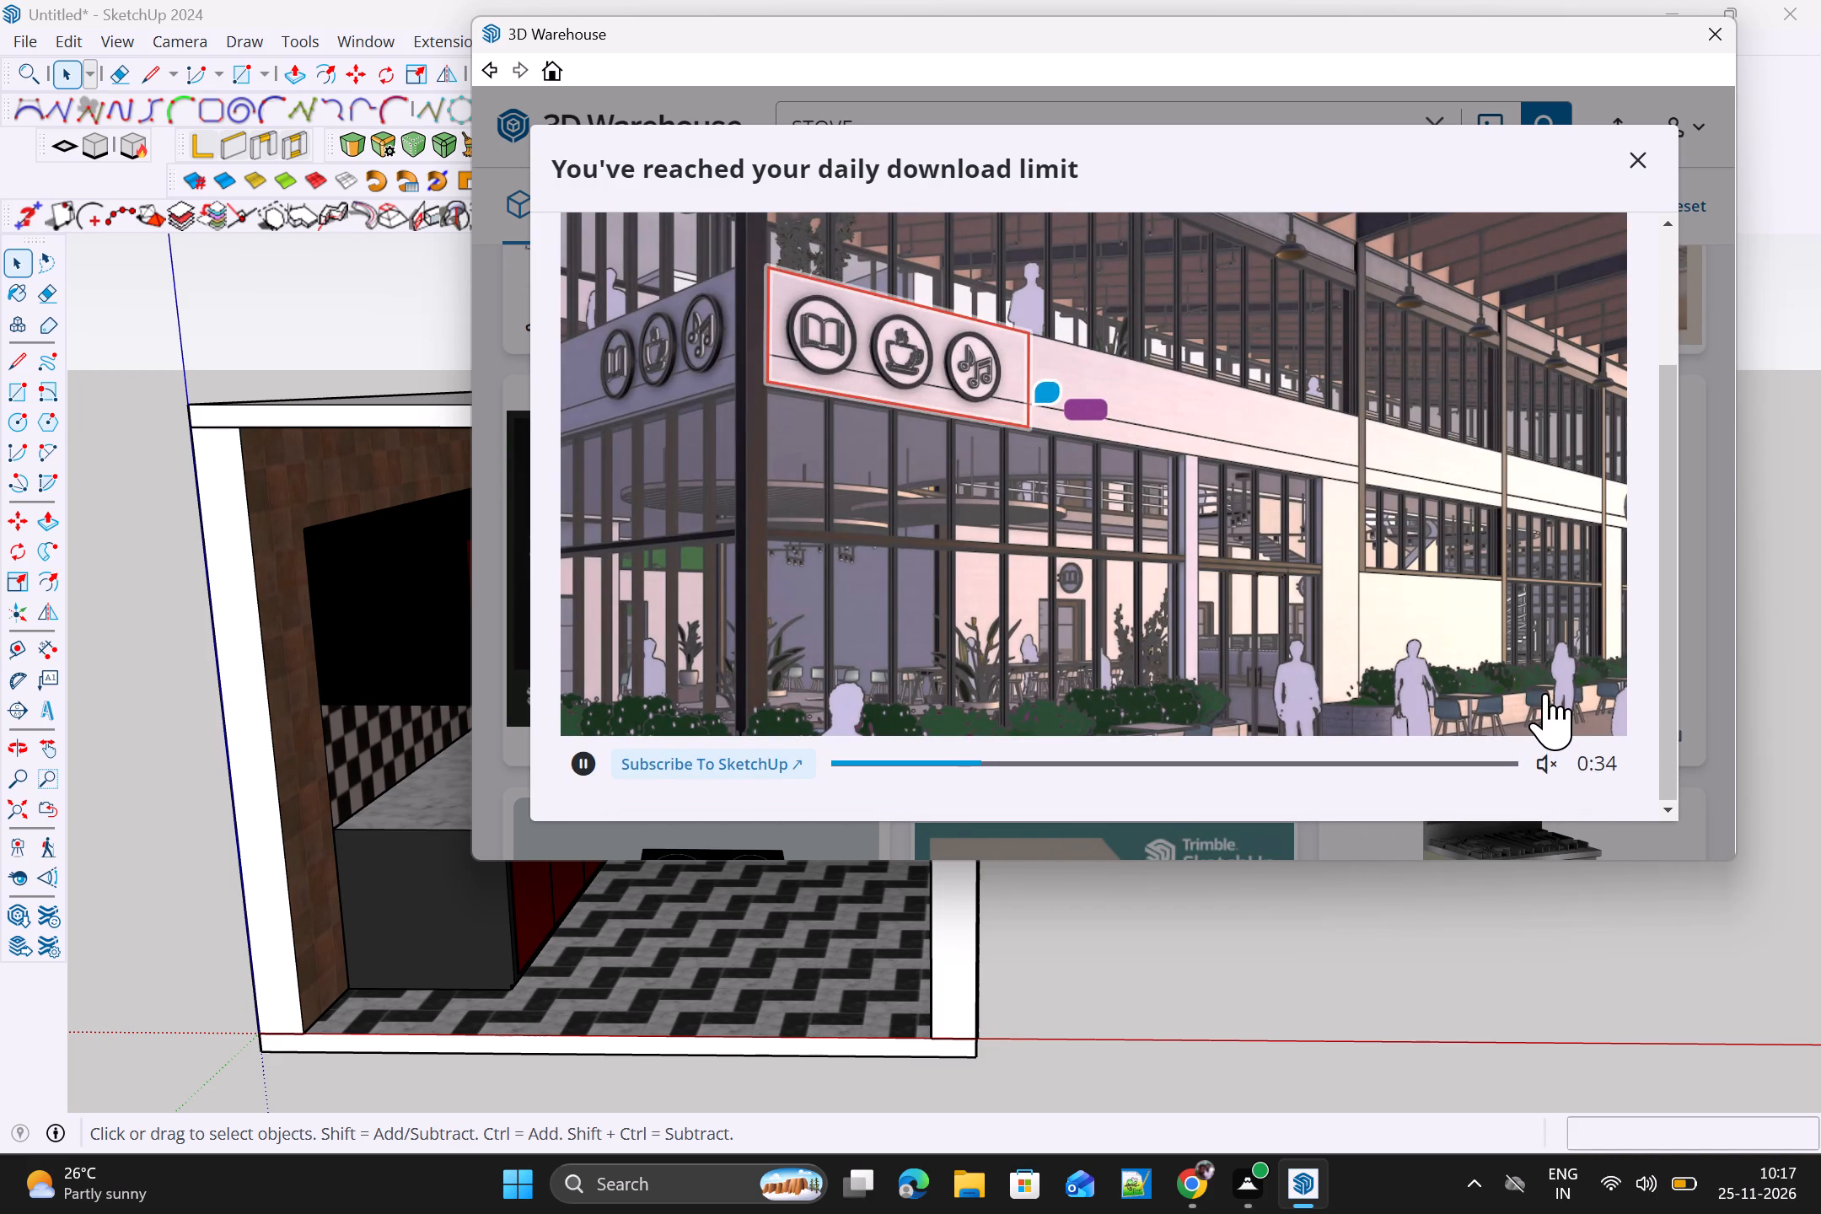
drag(1551, 693, 1560, 697)
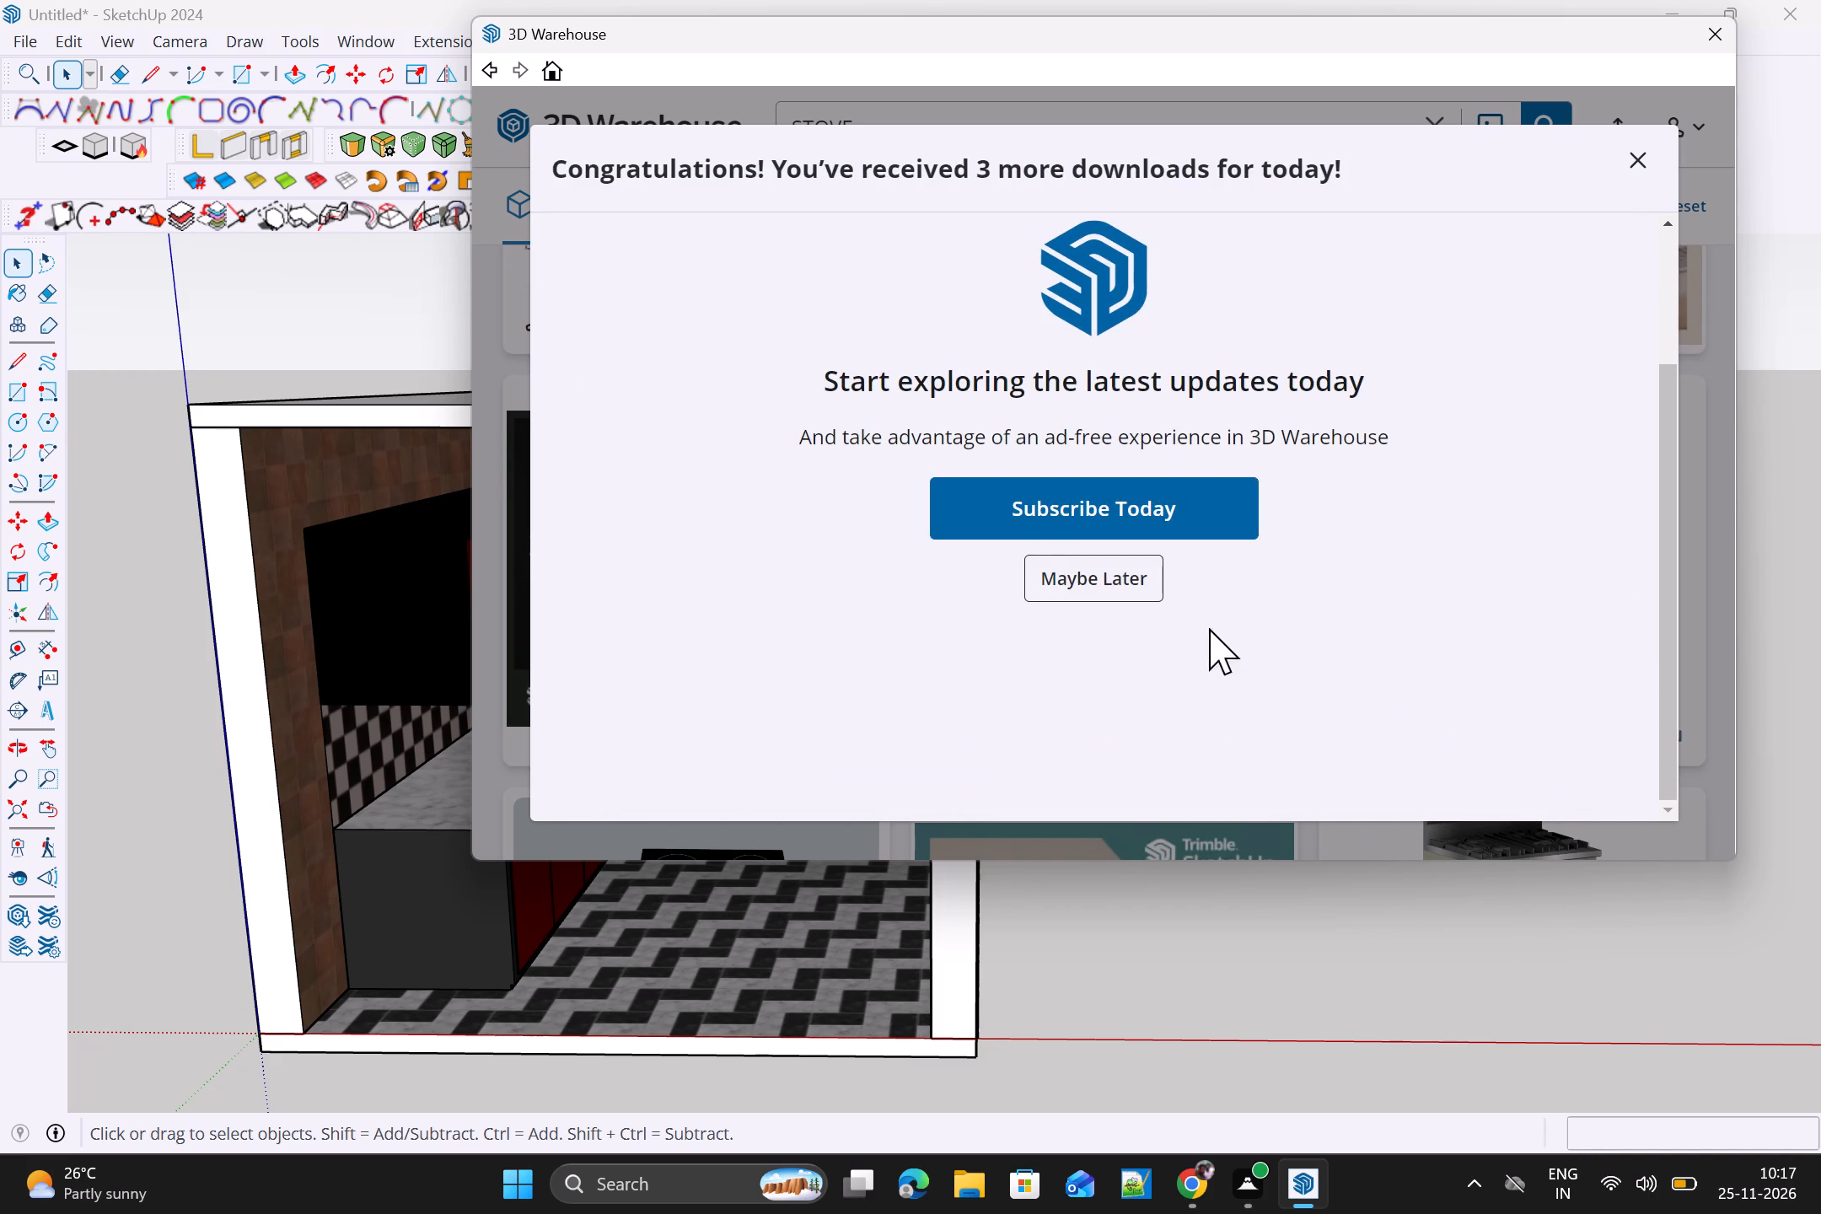
click(1097, 583)
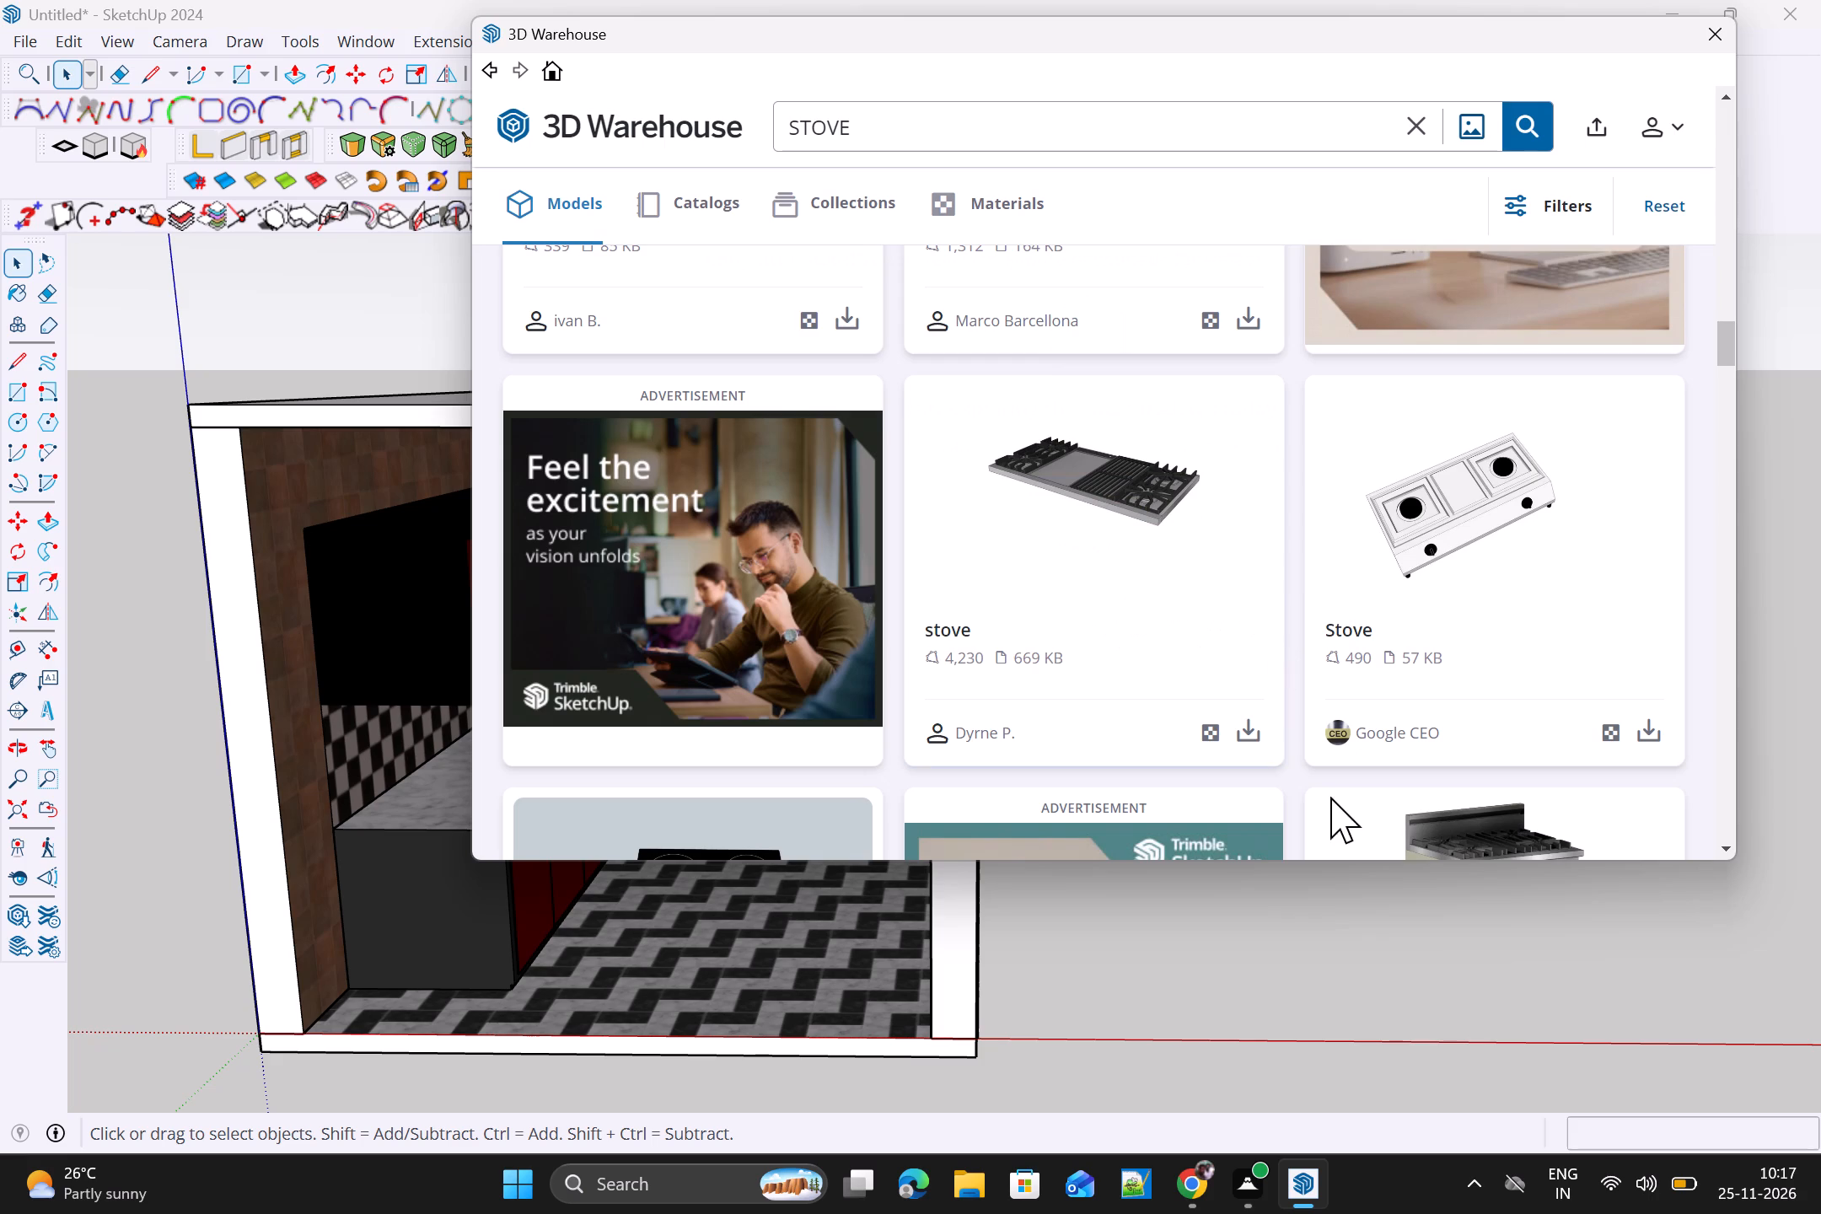
click(1257, 737)
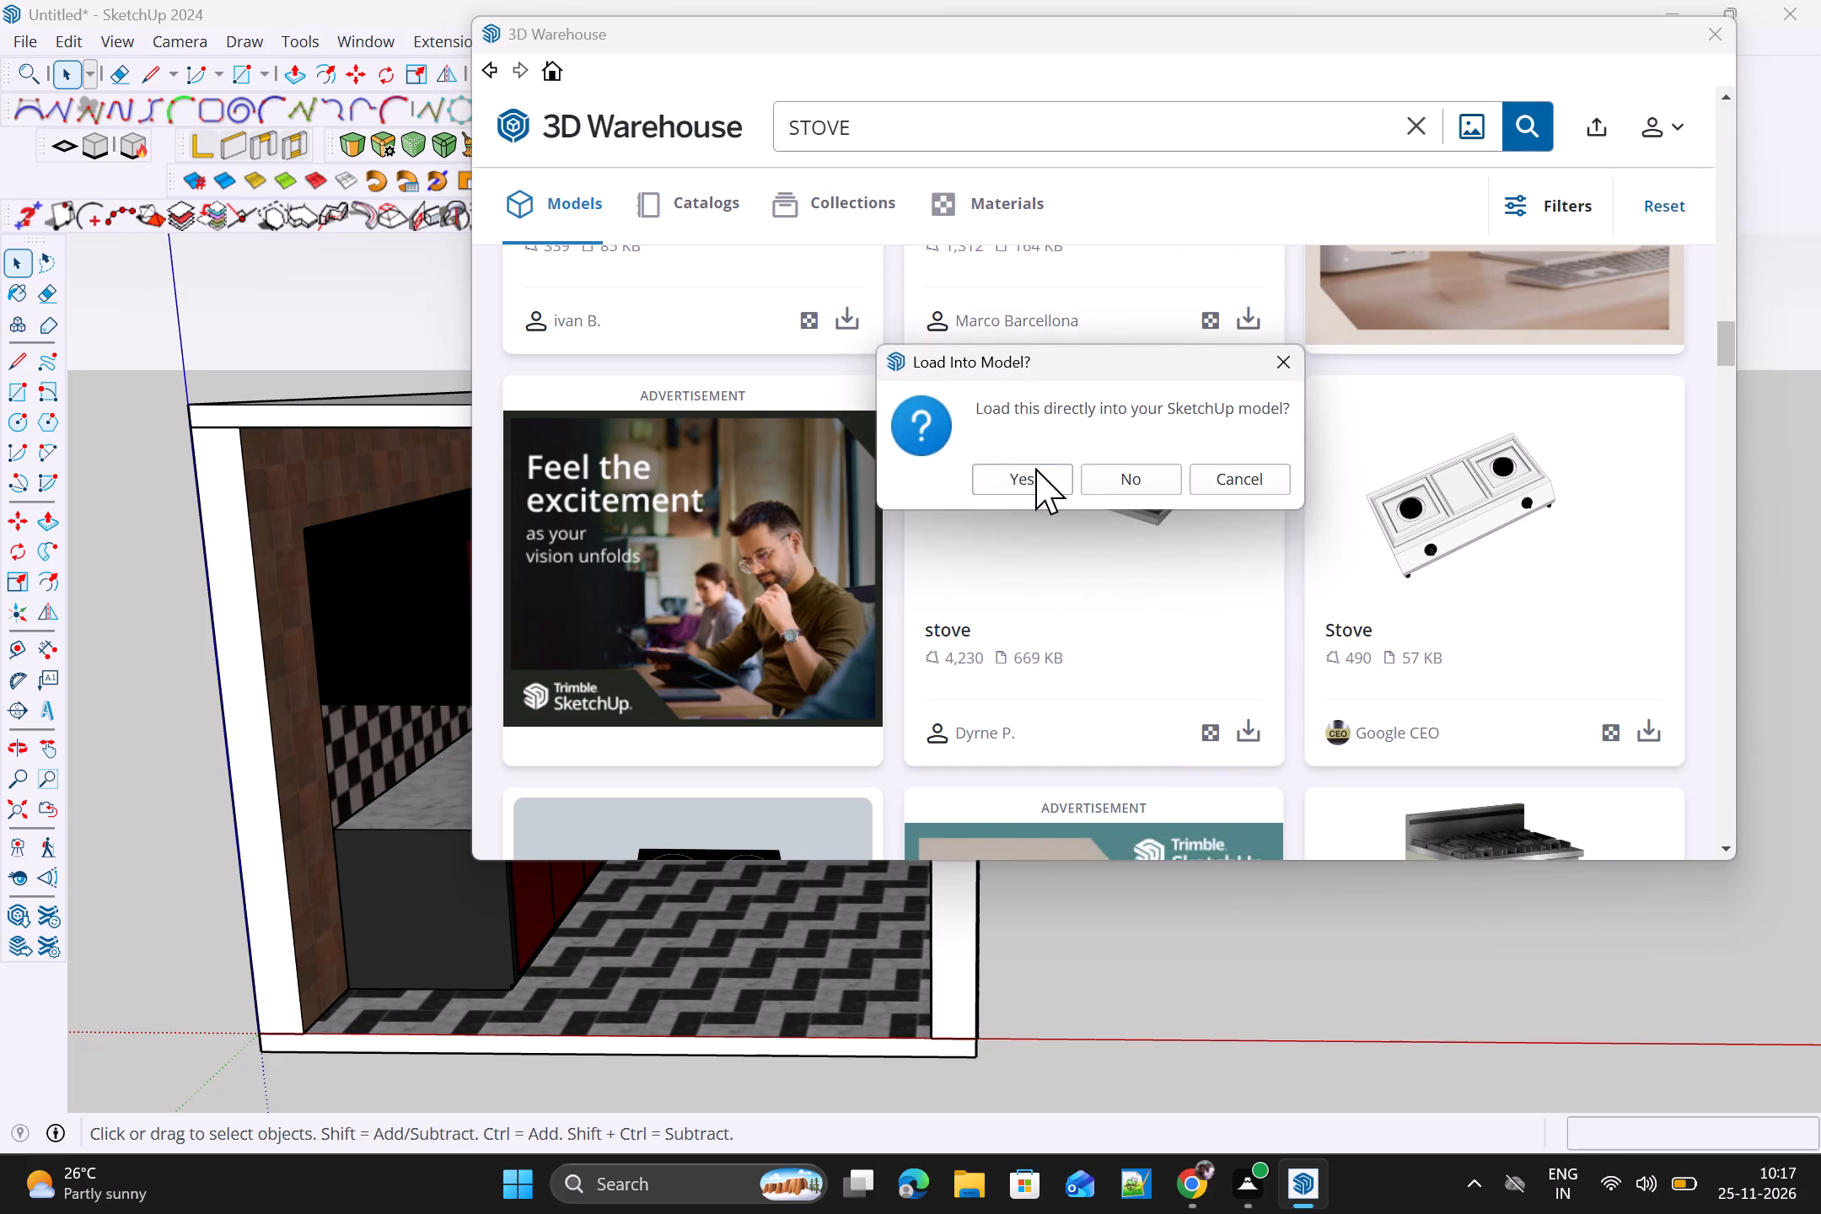
click(1029, 487)
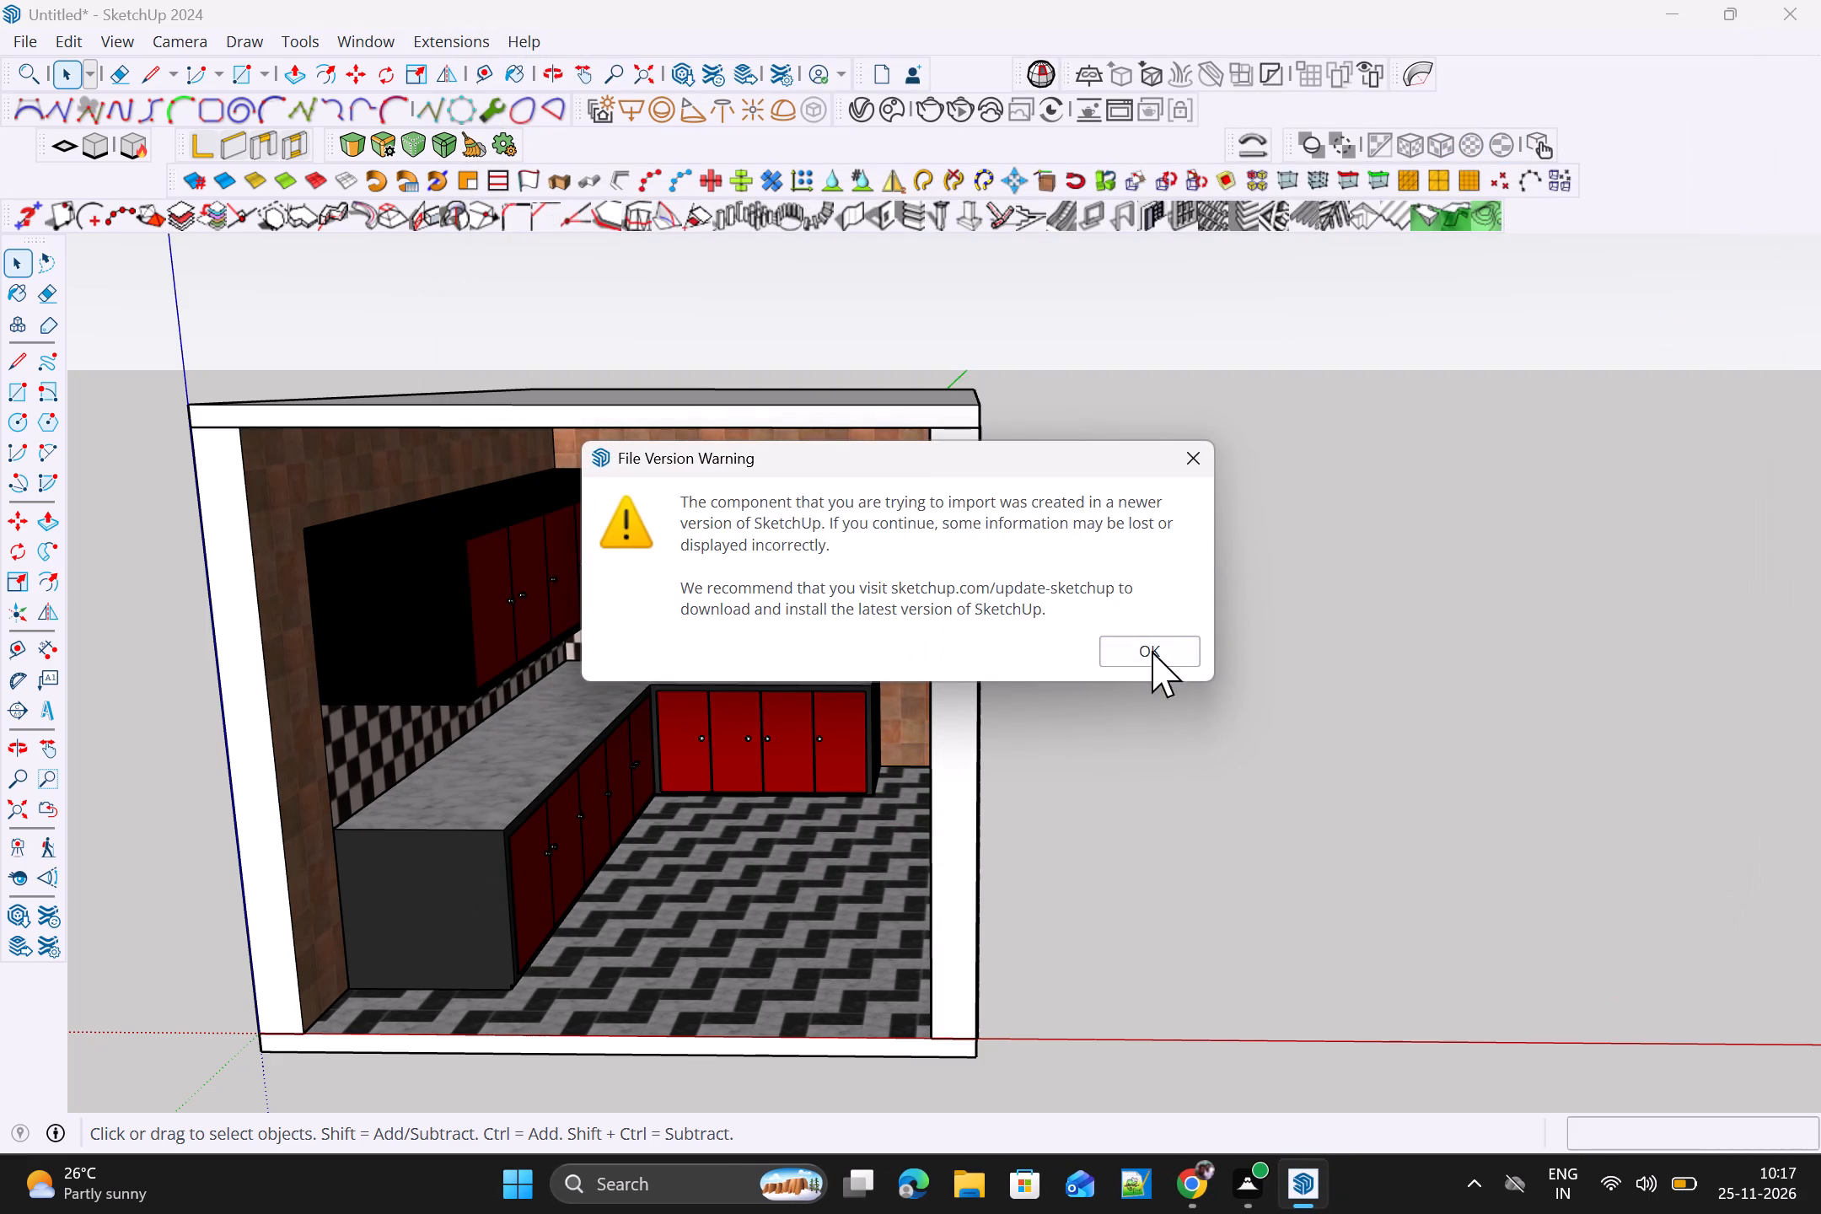
click(1176, 657)
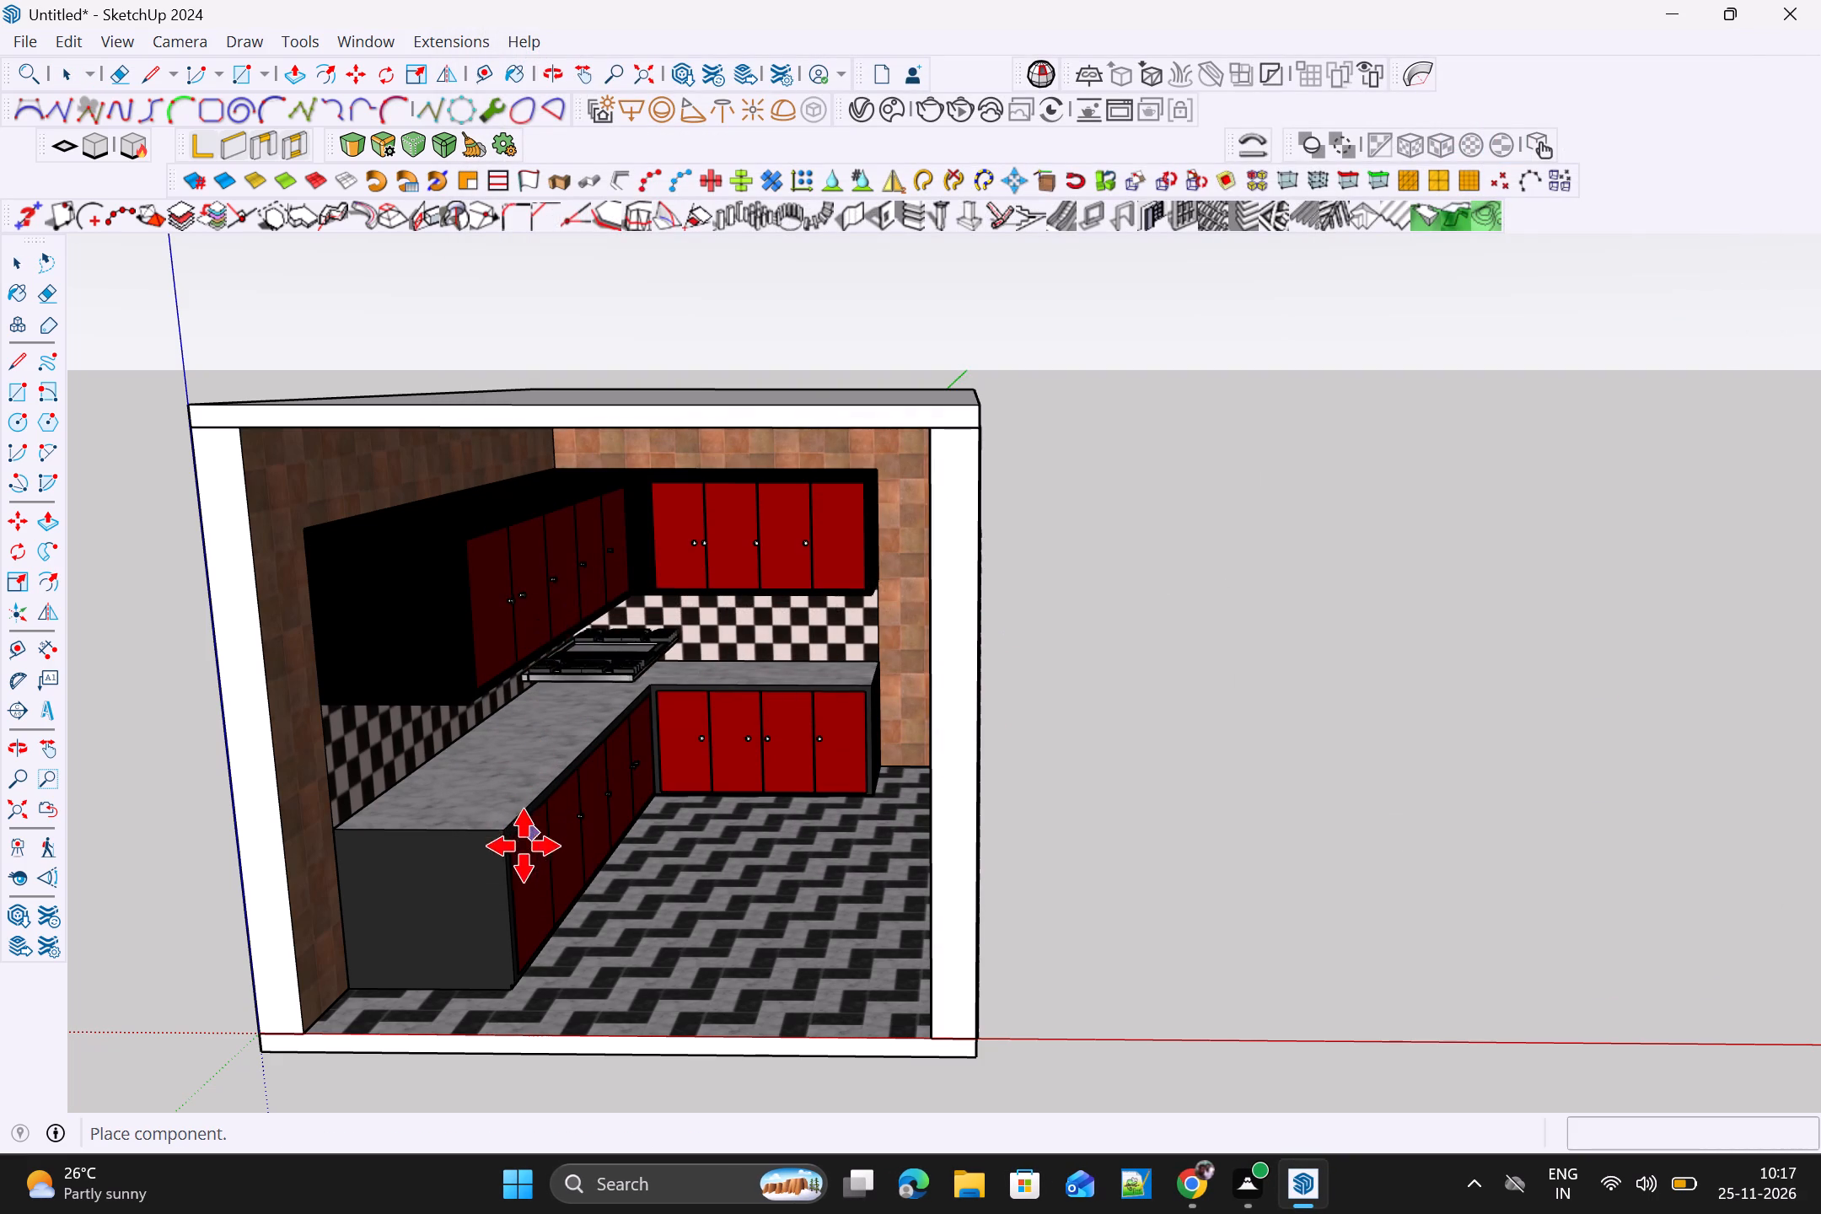
click(471, 903)
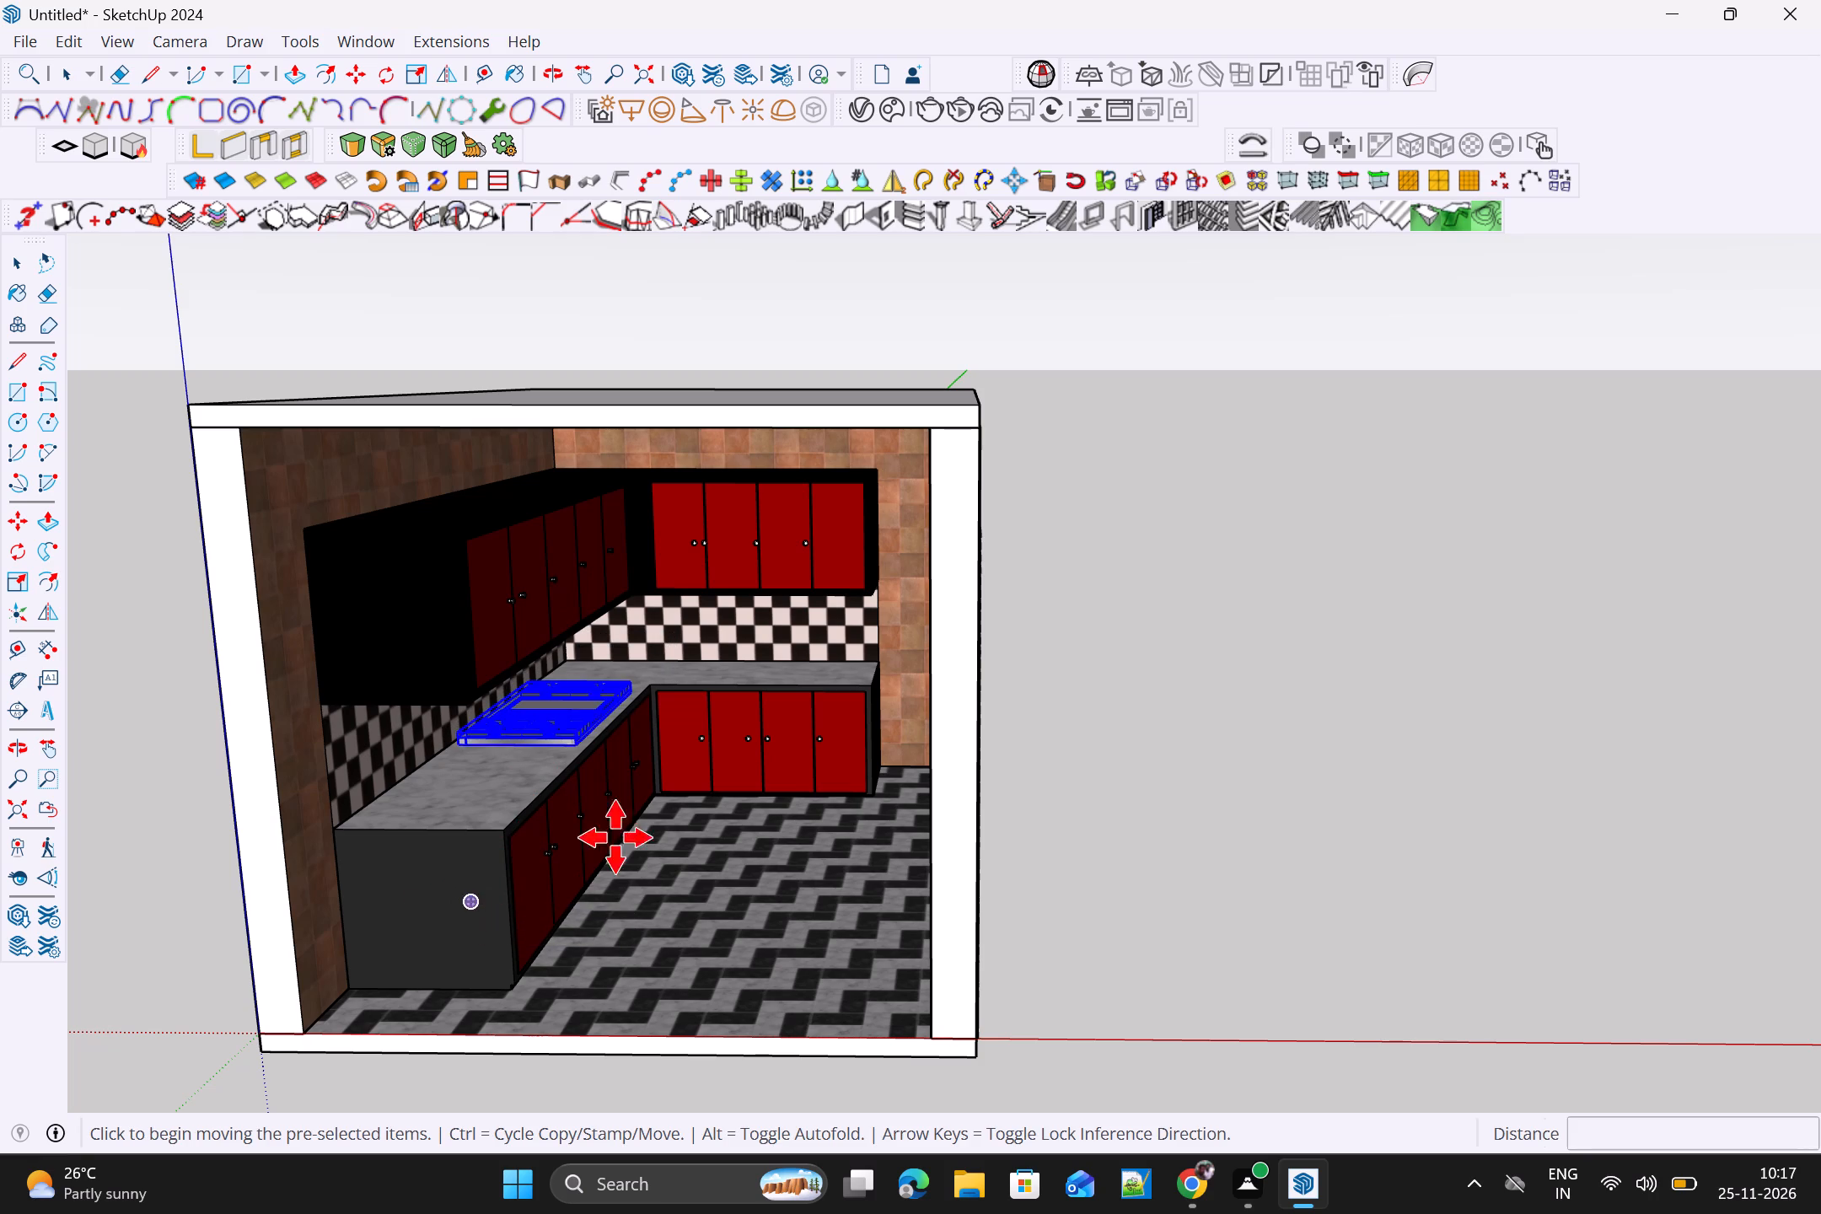
Move the stove about 2' 7 3/4" along the long counter toward the corner.
scroll(738, 775, up, 4)
middle_drag(738, 776, 506, 866)
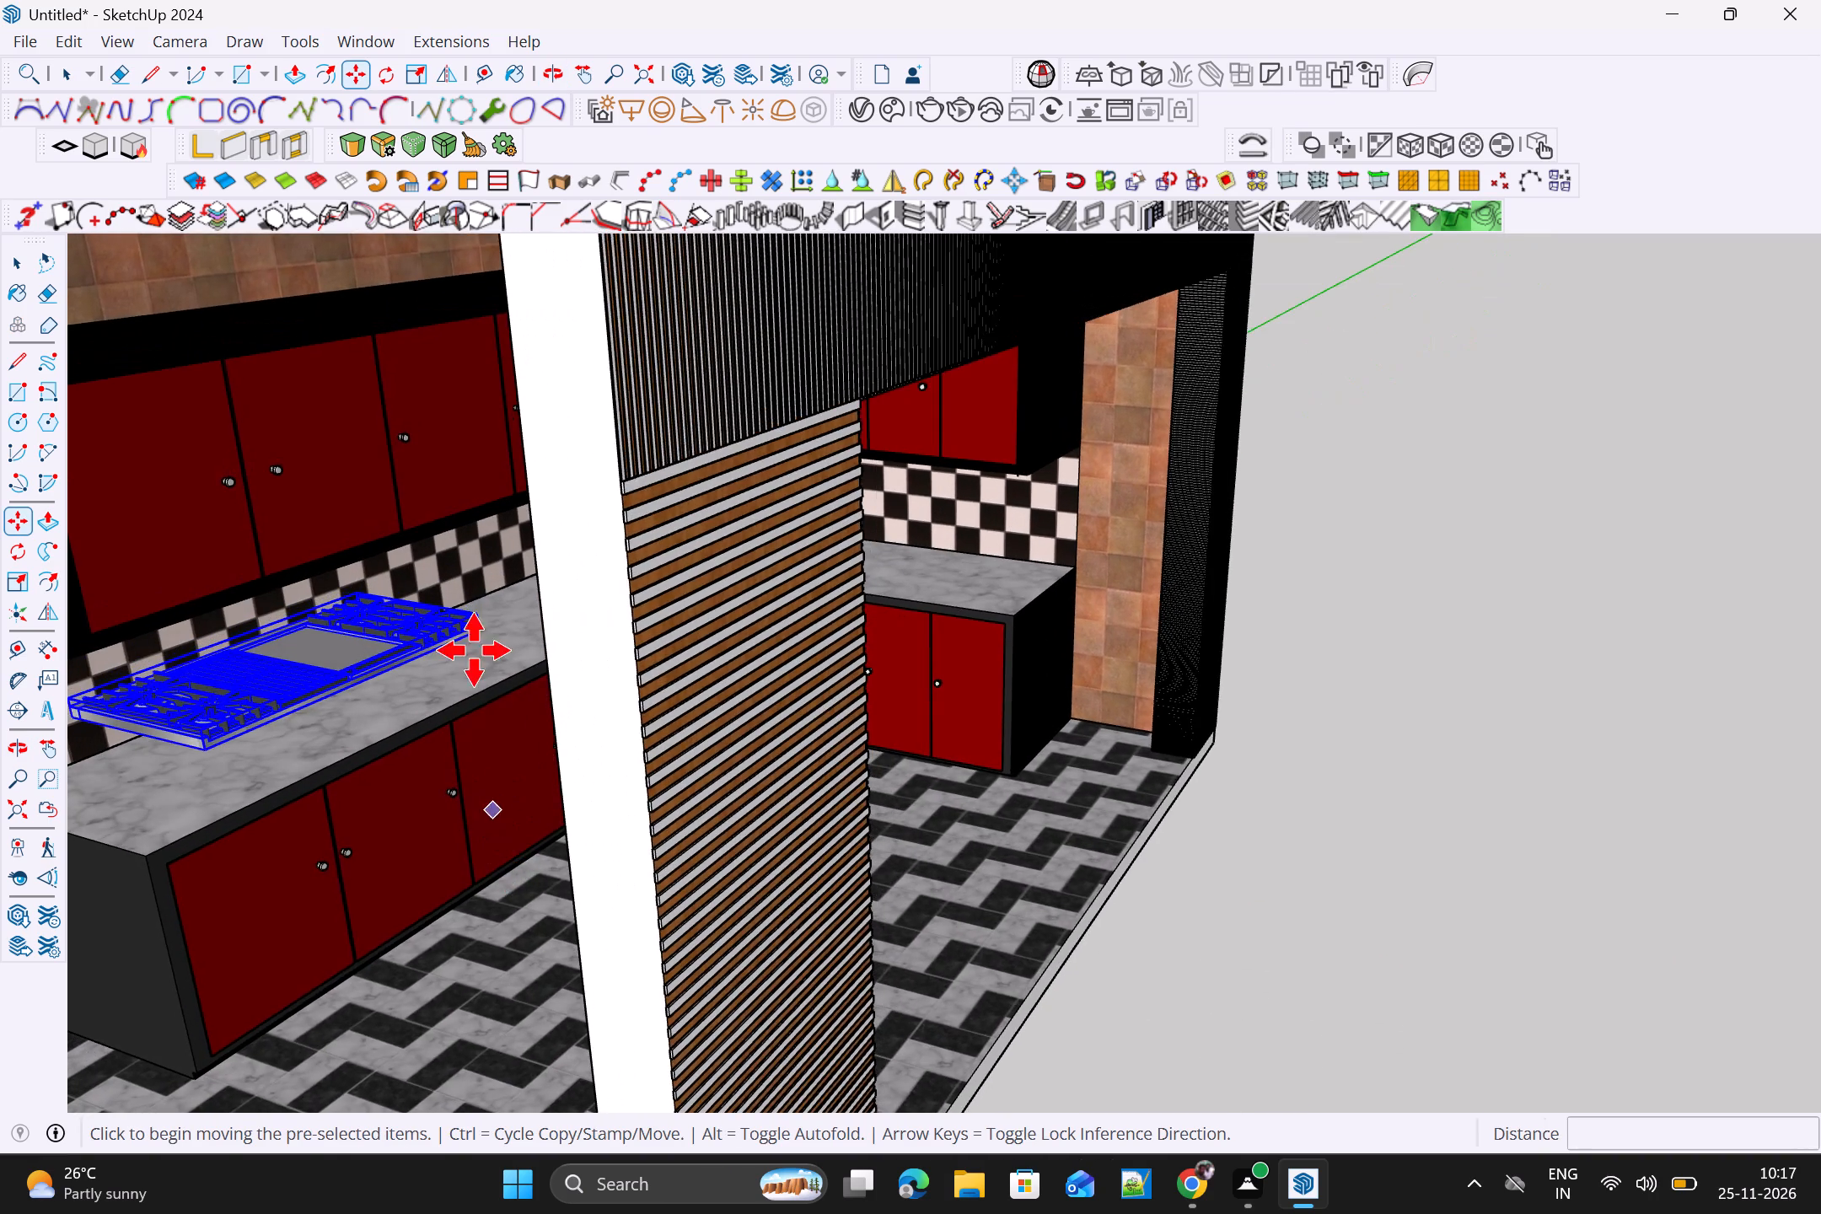
scroll(471, 629, up, 4)
drag(479, 632, 491, 632)
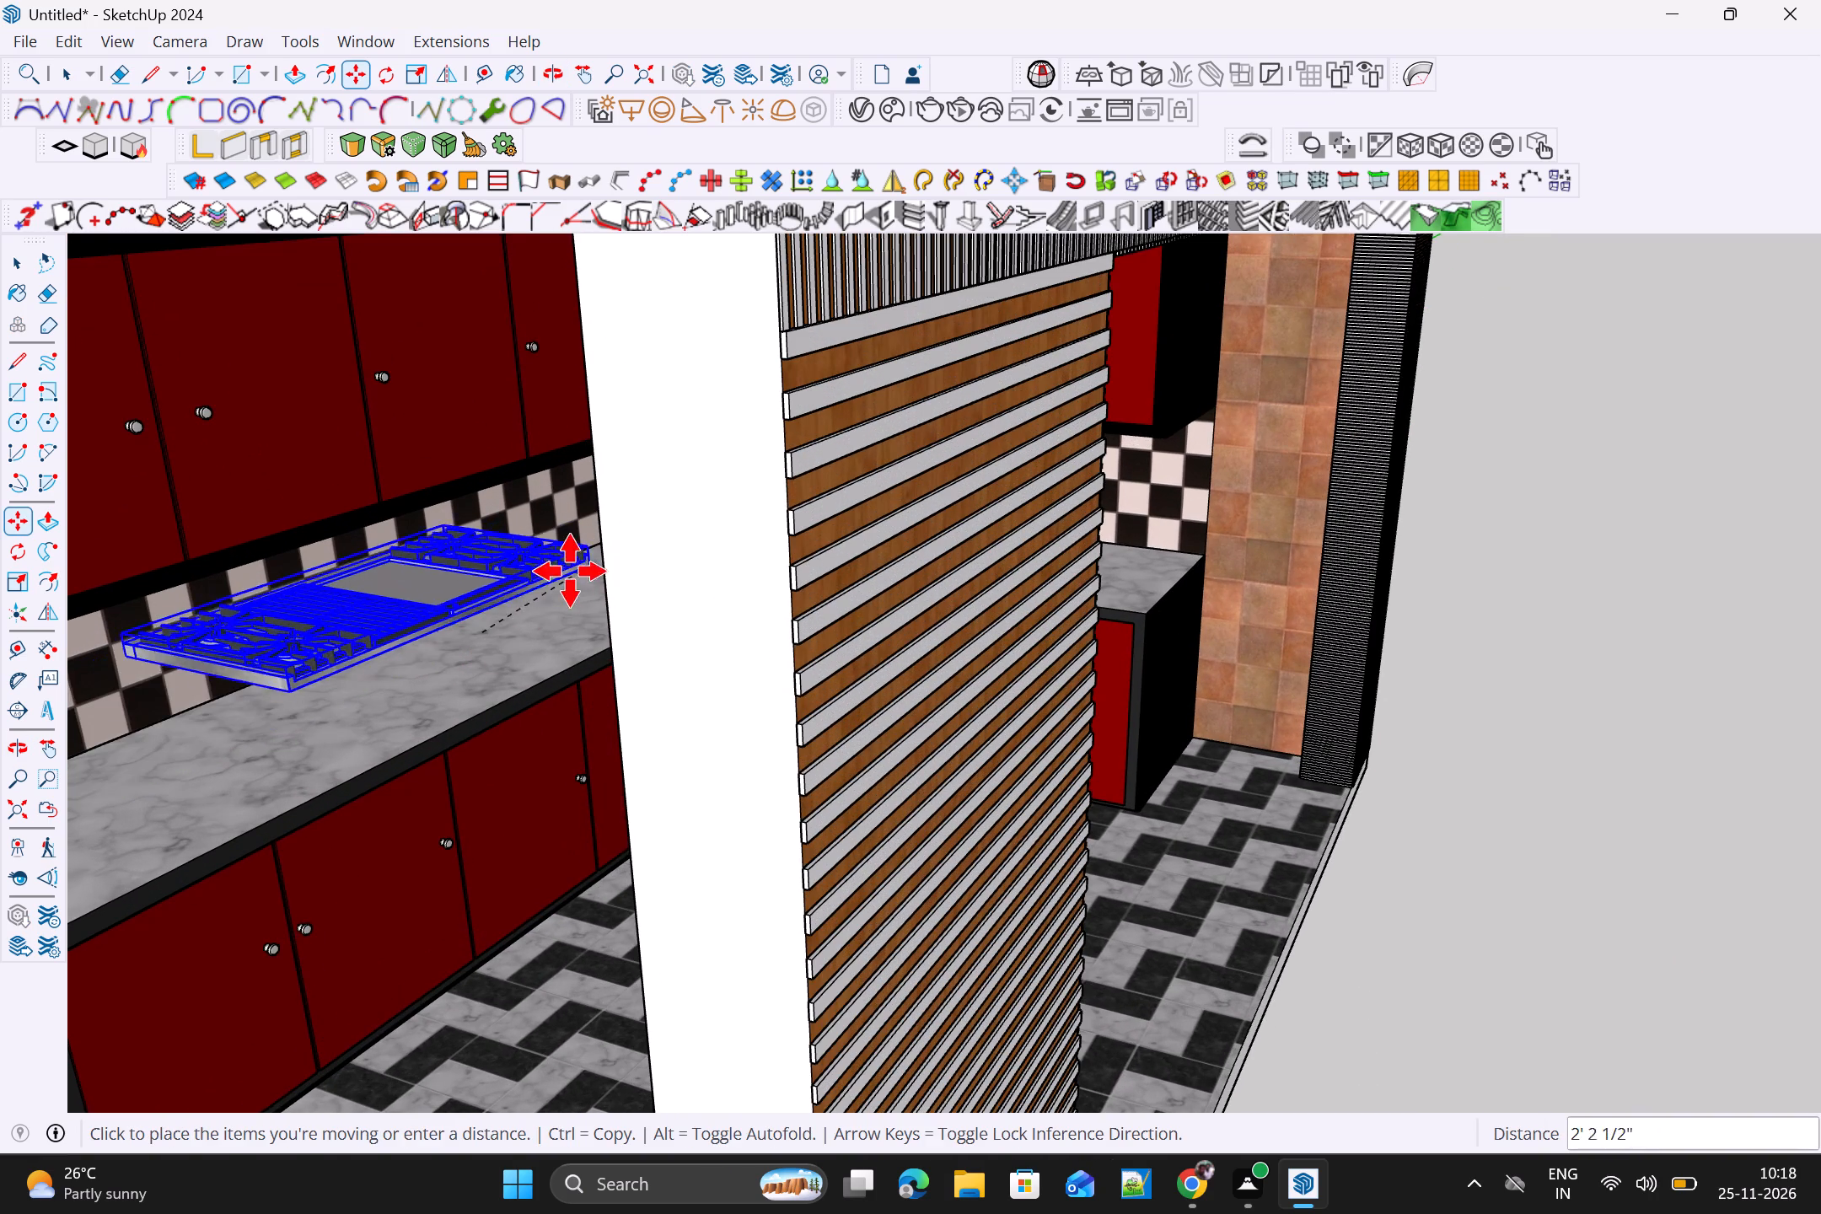
scroll(570, 576, up, 1)
middle_drag(572, 578, 809, 611)
click(603, 616)
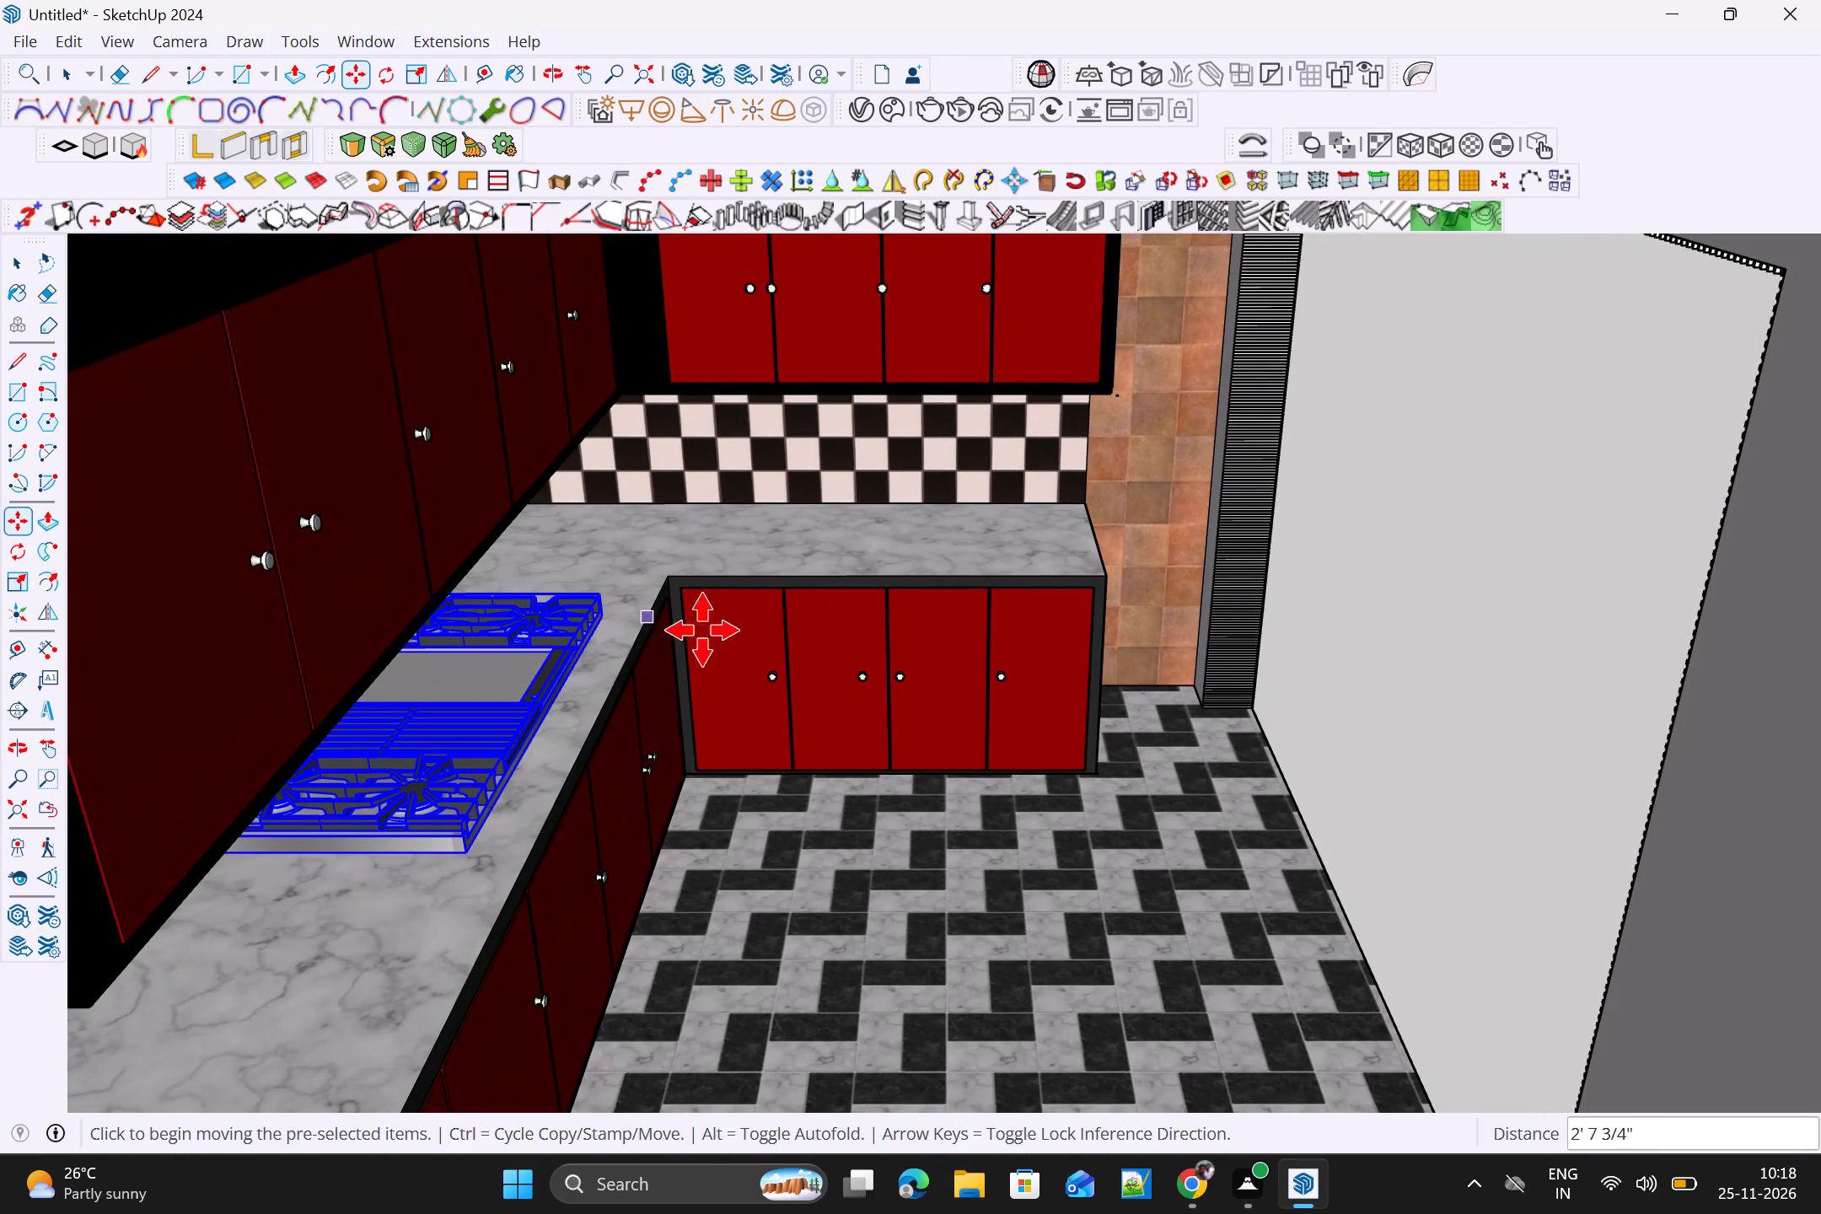
middle_drag(678, 727, 689, 644)
scroll(682, 675, up, 1)
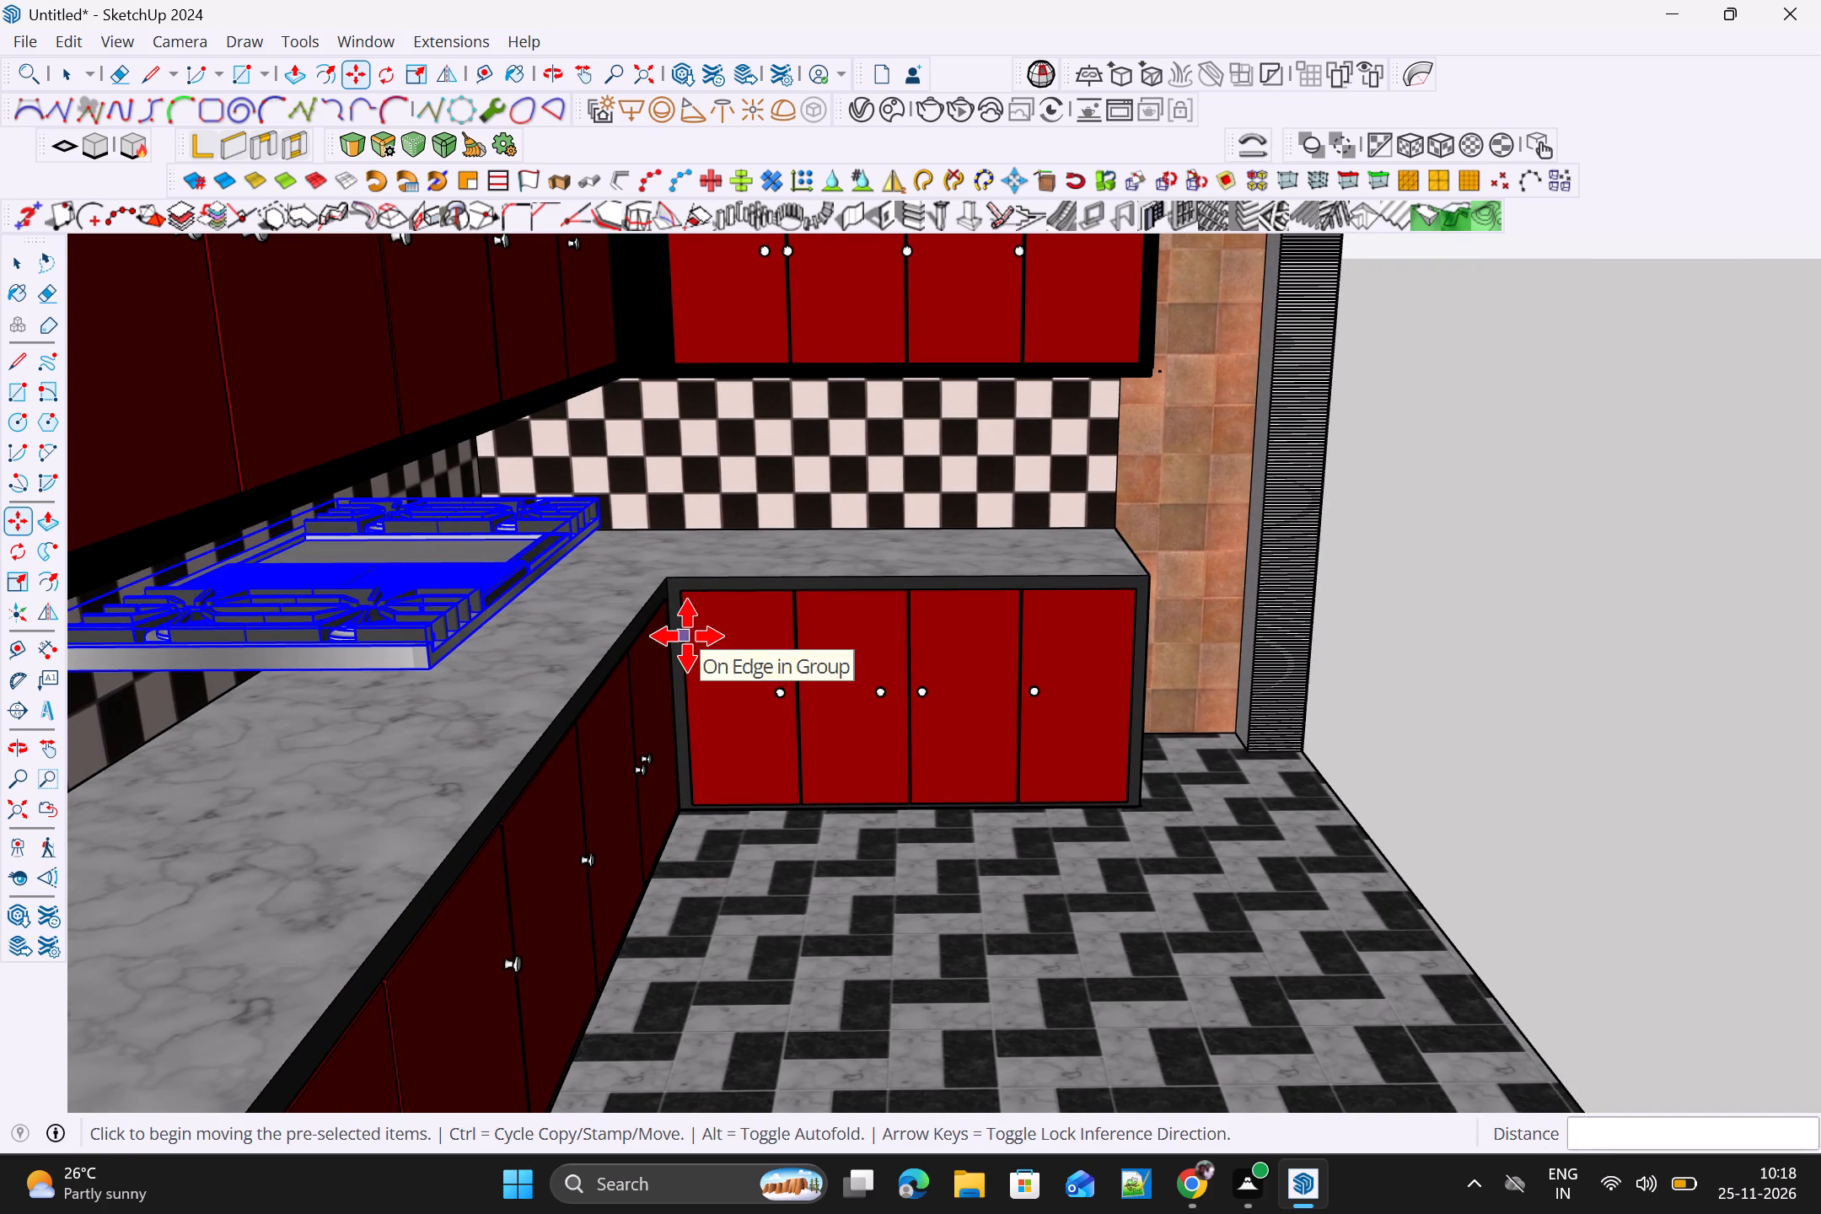
Move the floating stove by its lower front corner about 6' 2 1/8" onto the marble top of the long counter, near the inner corner.
key(space)
click(505, 583)
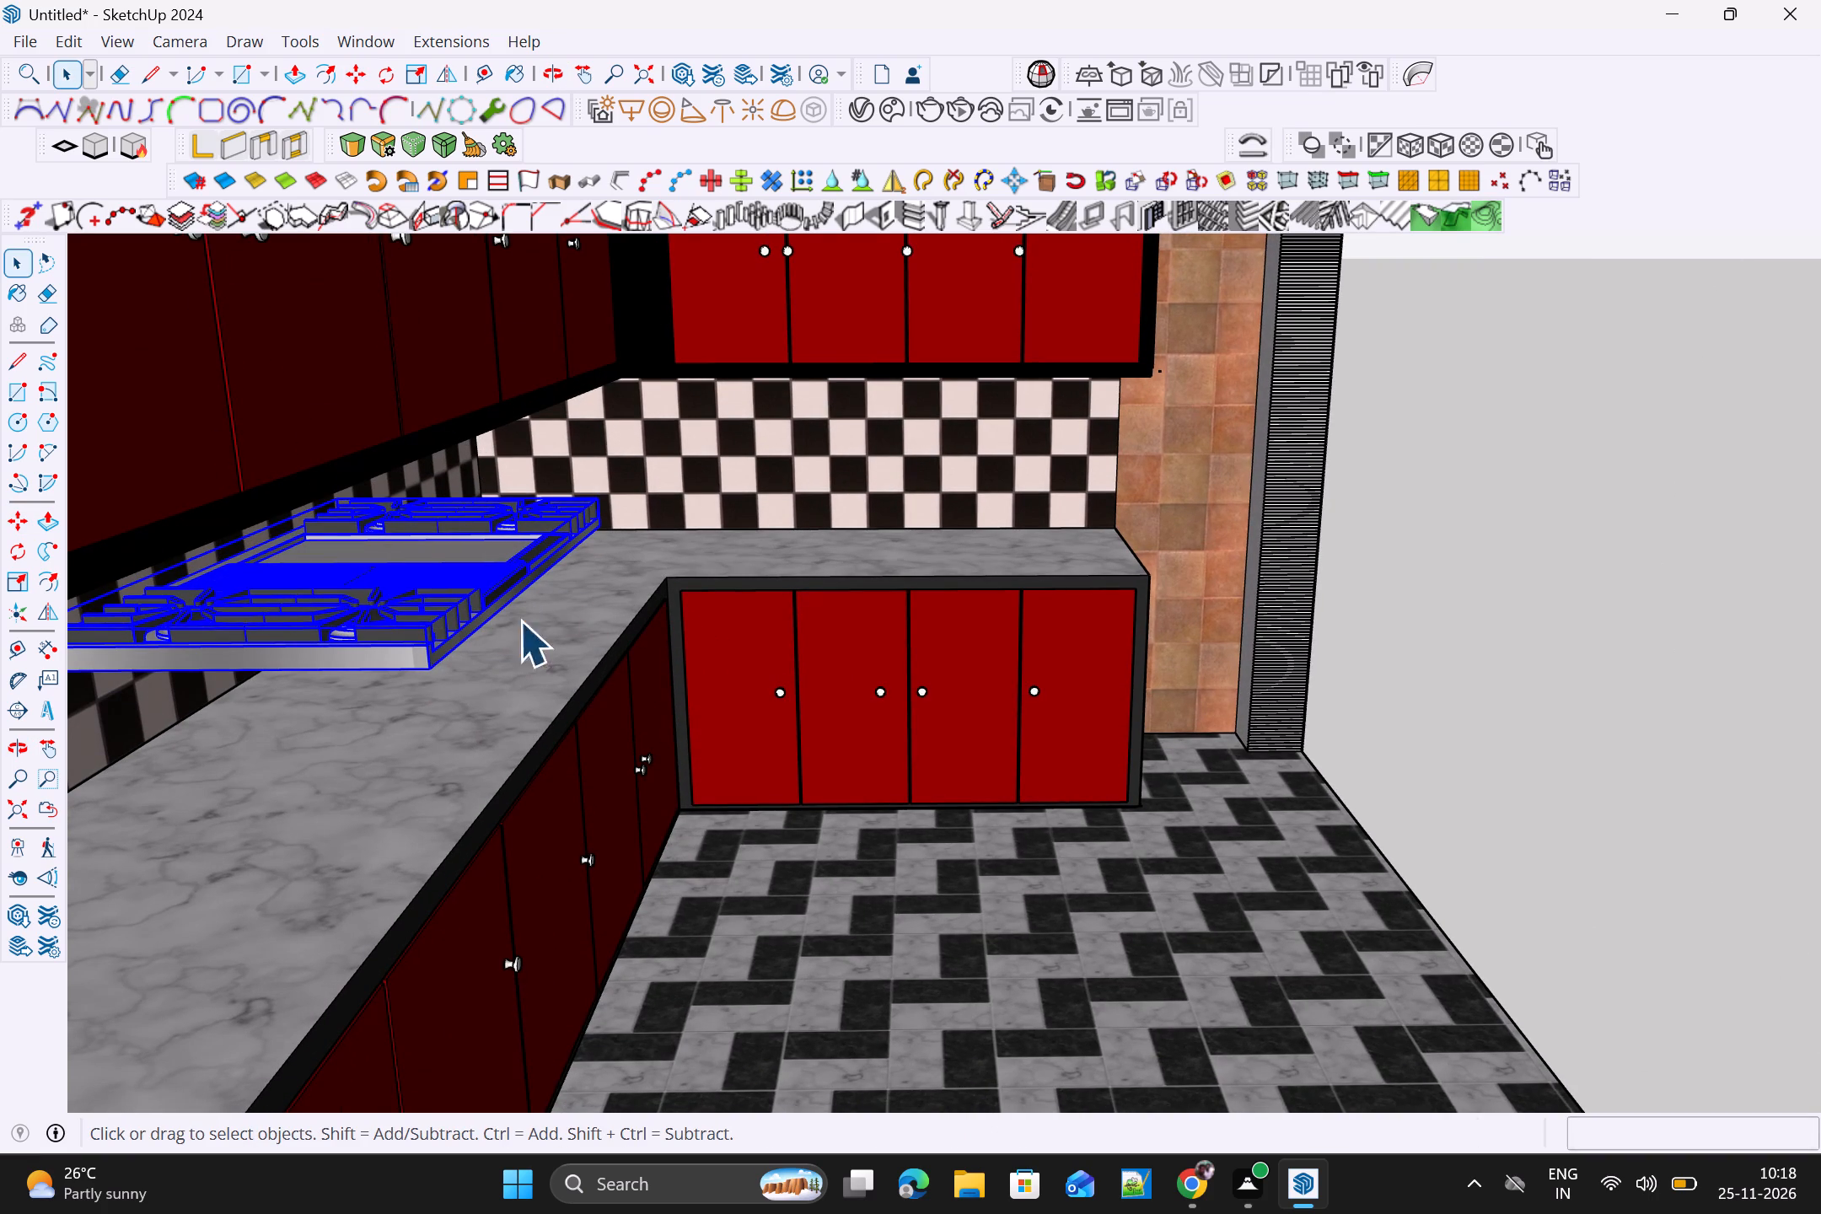
click(556, 653)
click(428, 626)
key(m)
click(424, 668)
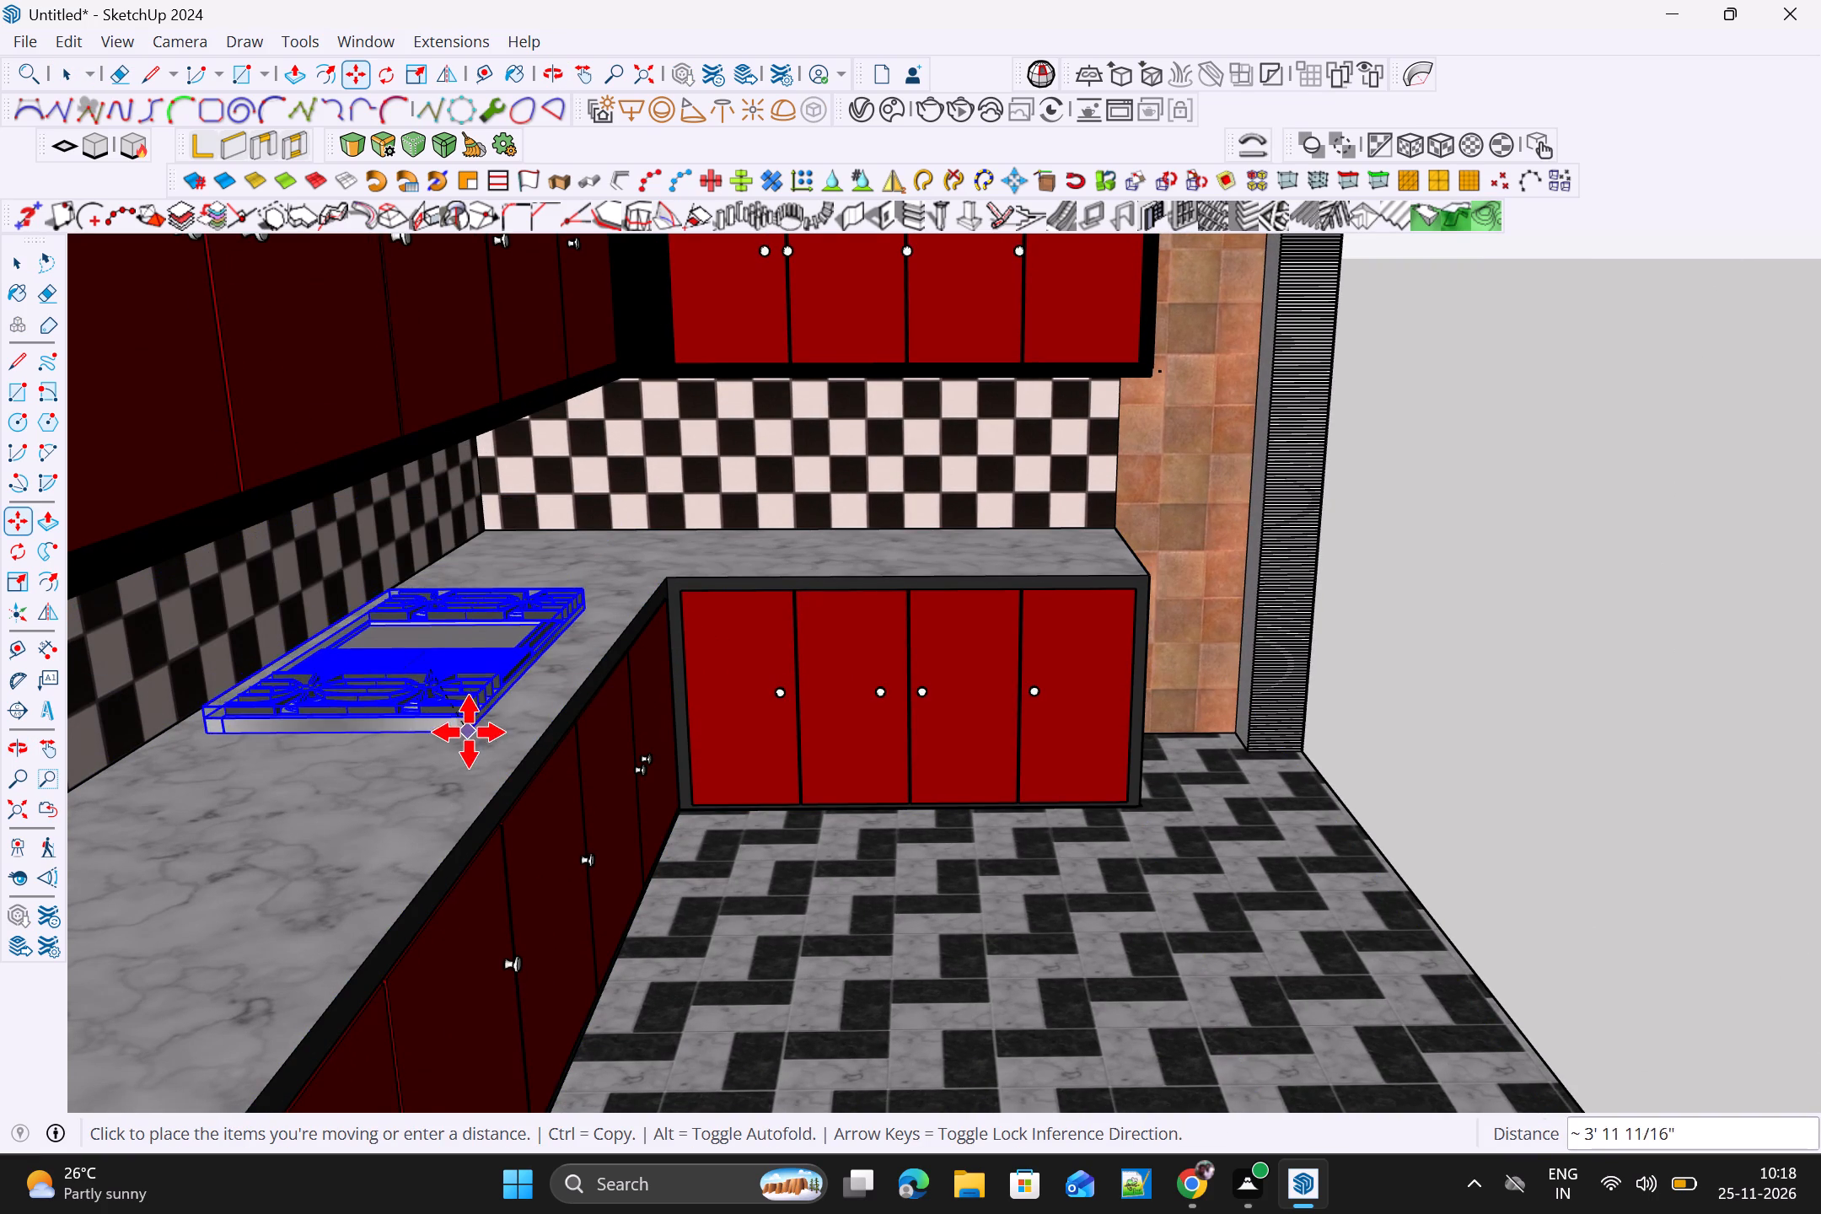
scroll(611, 641, up, 3)
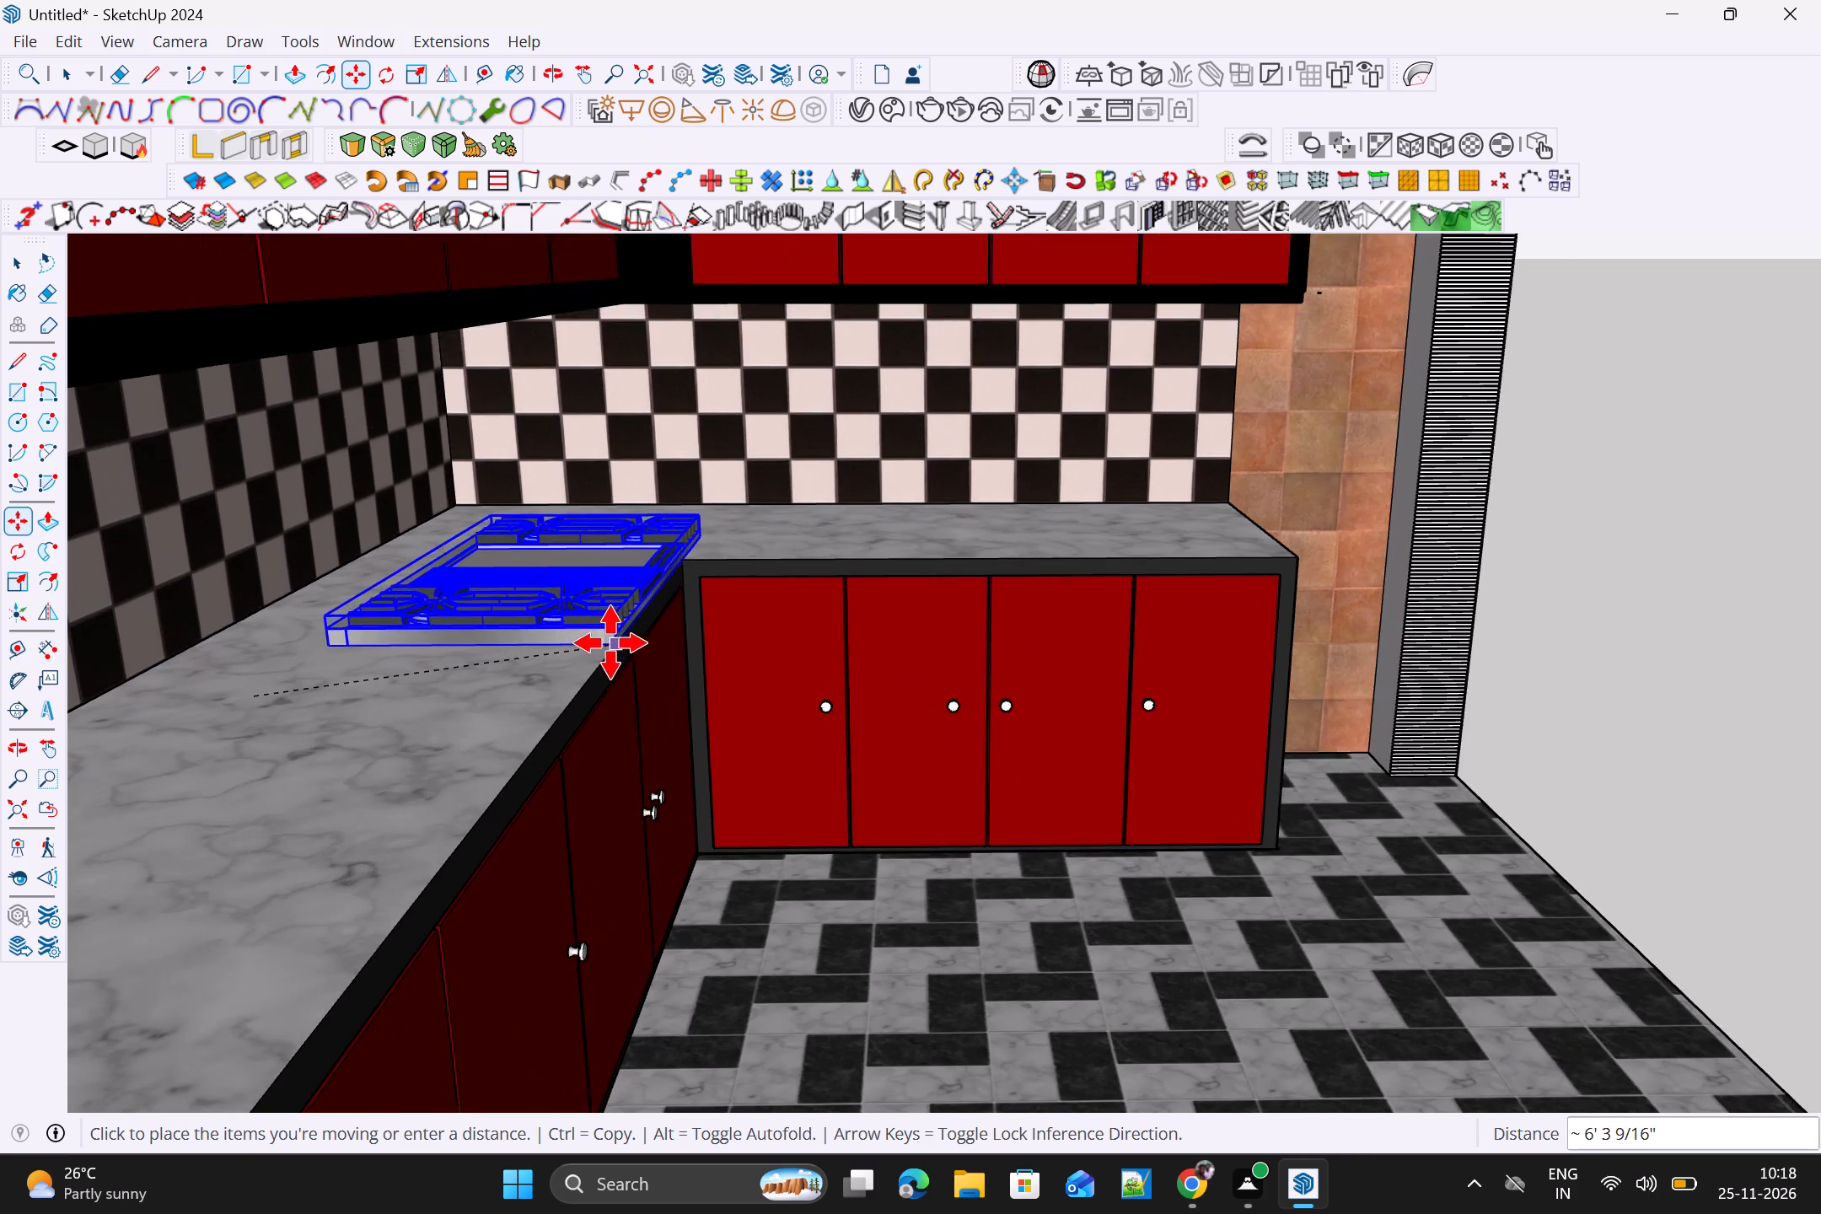
scroll(610, 642, up, 1)
middle_drag(614, 647, 402, 669)
scroll(216, 633, up, 6)
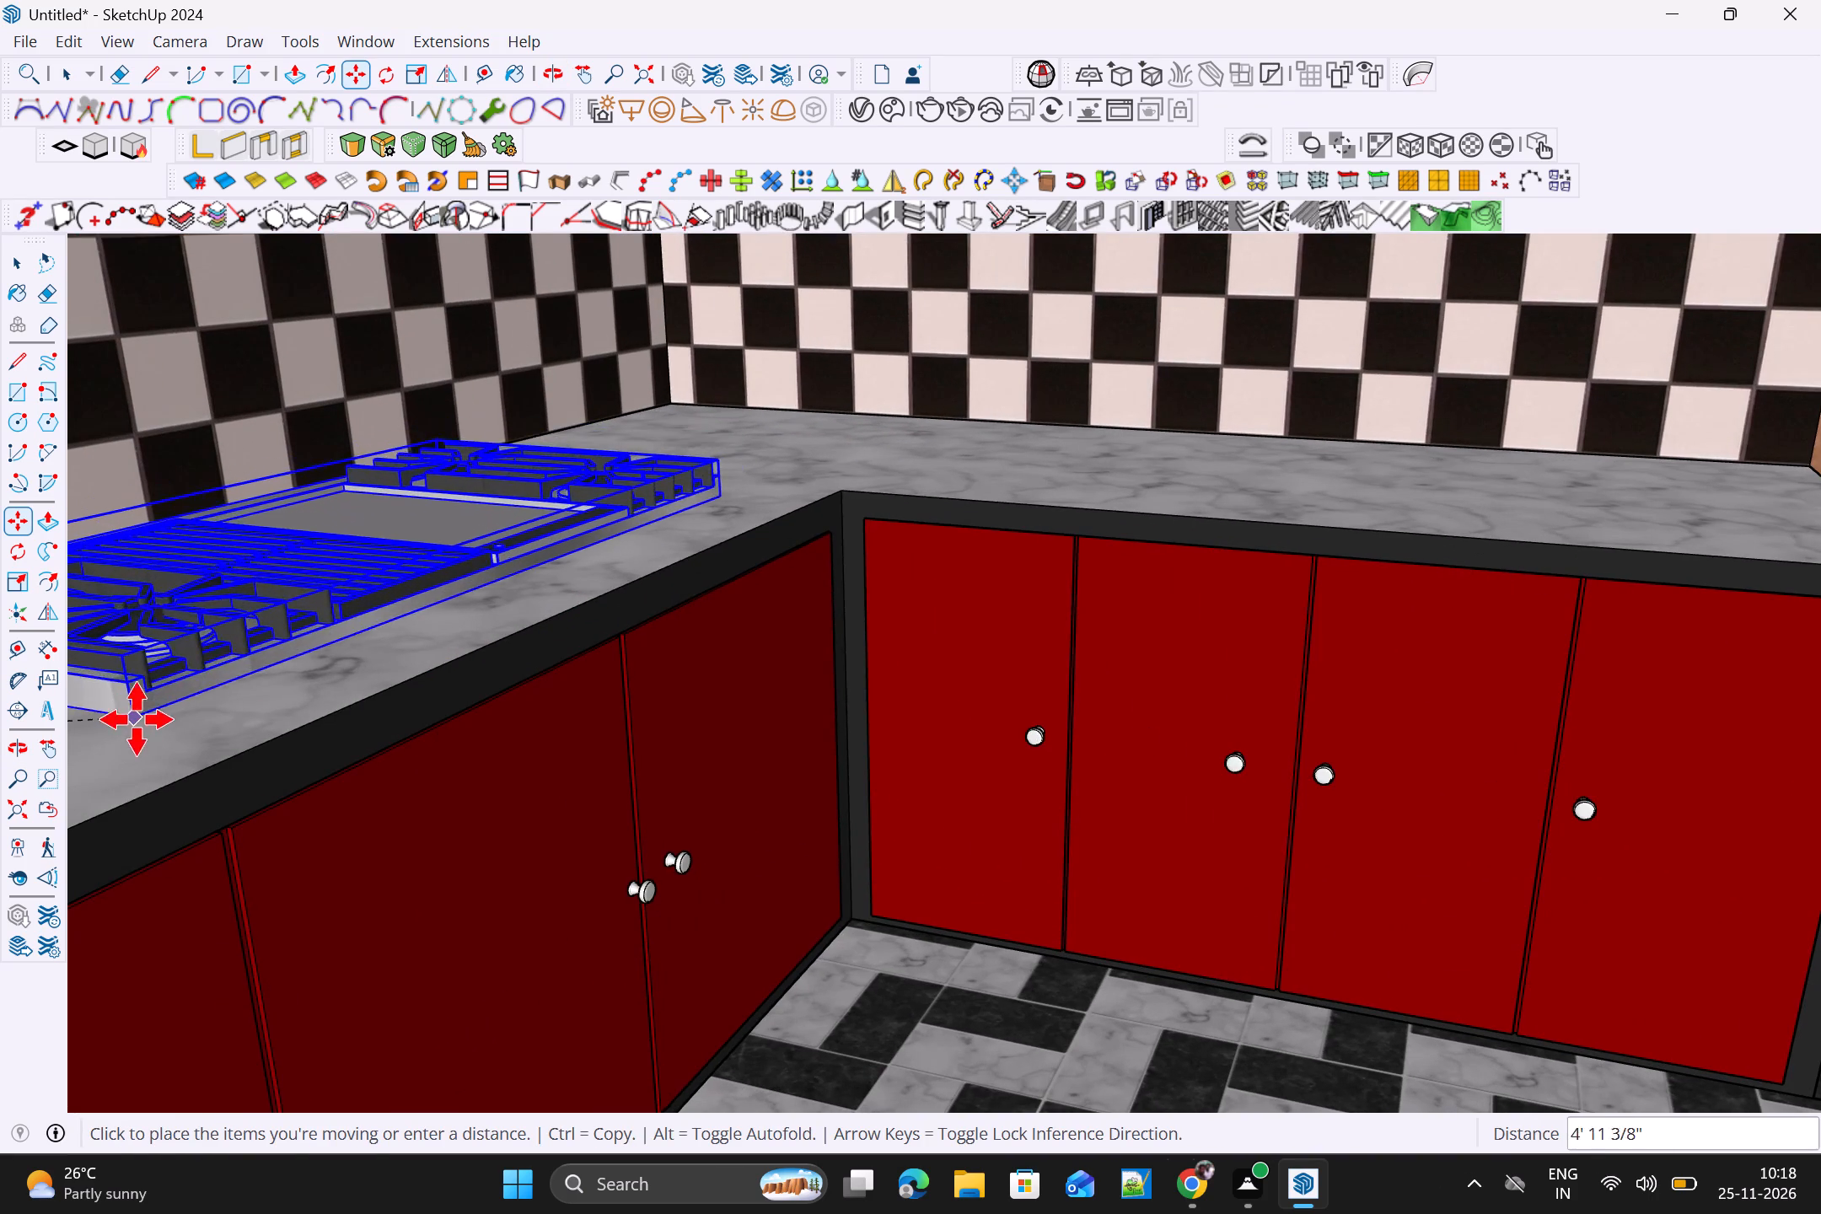
scroll(212, 696, down, 5)
scroll(338, 645, down, 4)
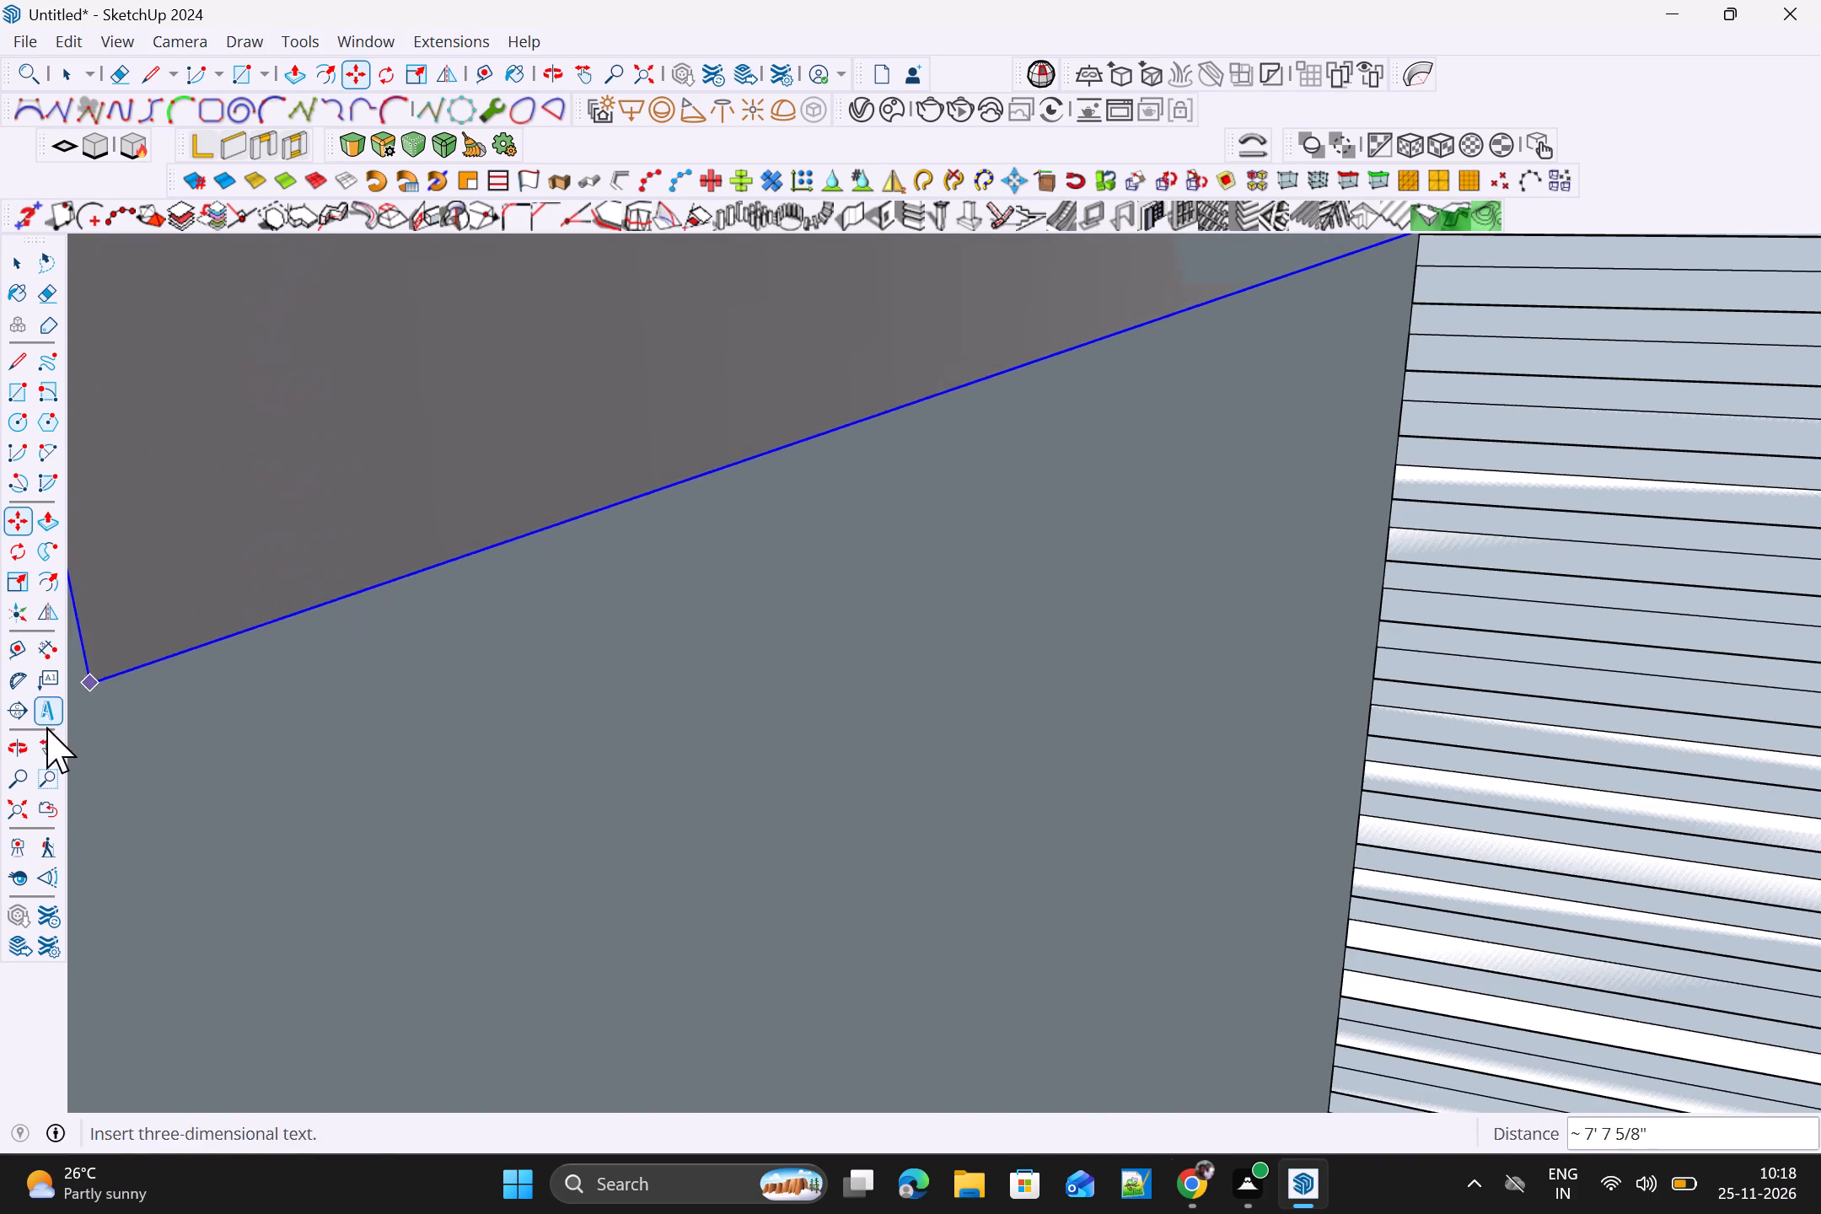
click(51, 808)
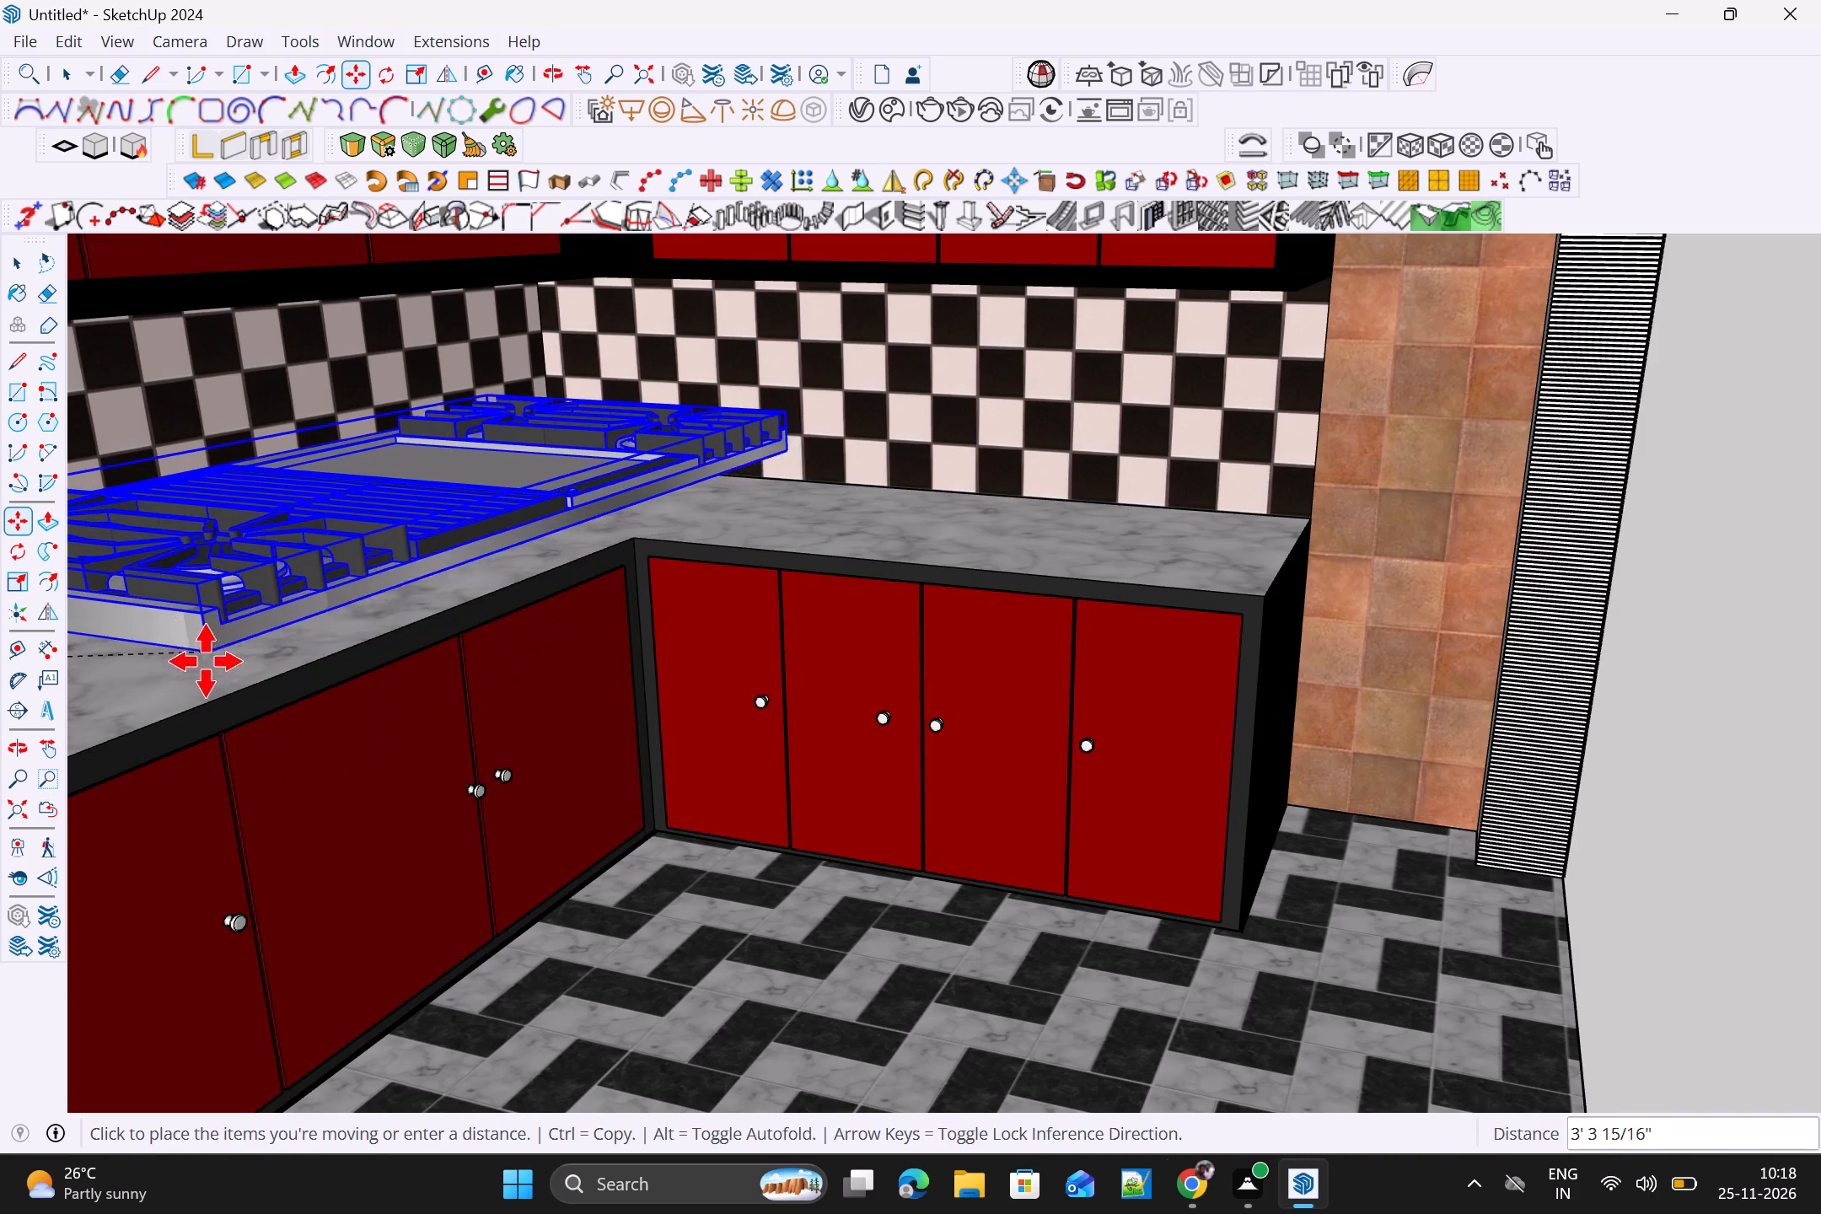
scroll(202, 687, down, 3)
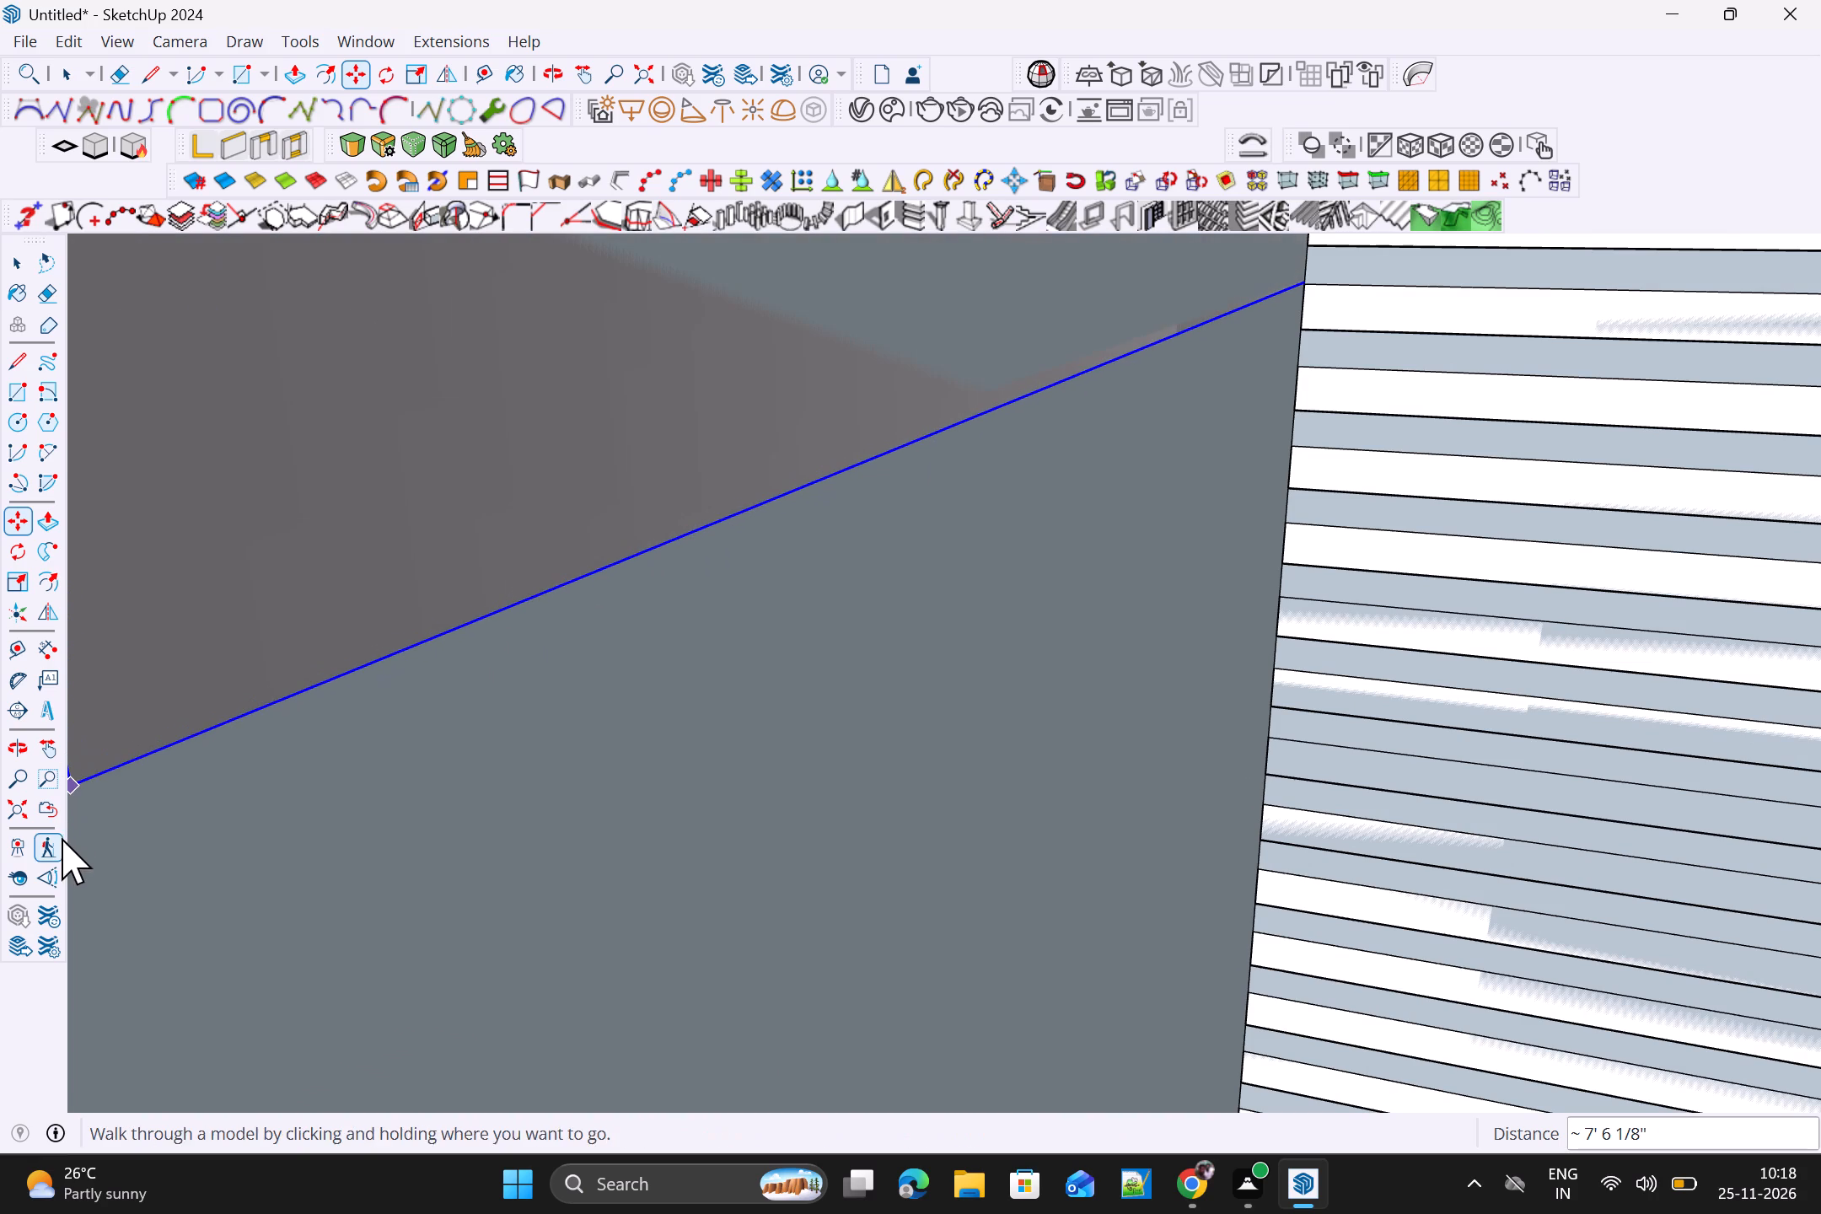
click(54, 810)
scroll(345, 763, down, 4)
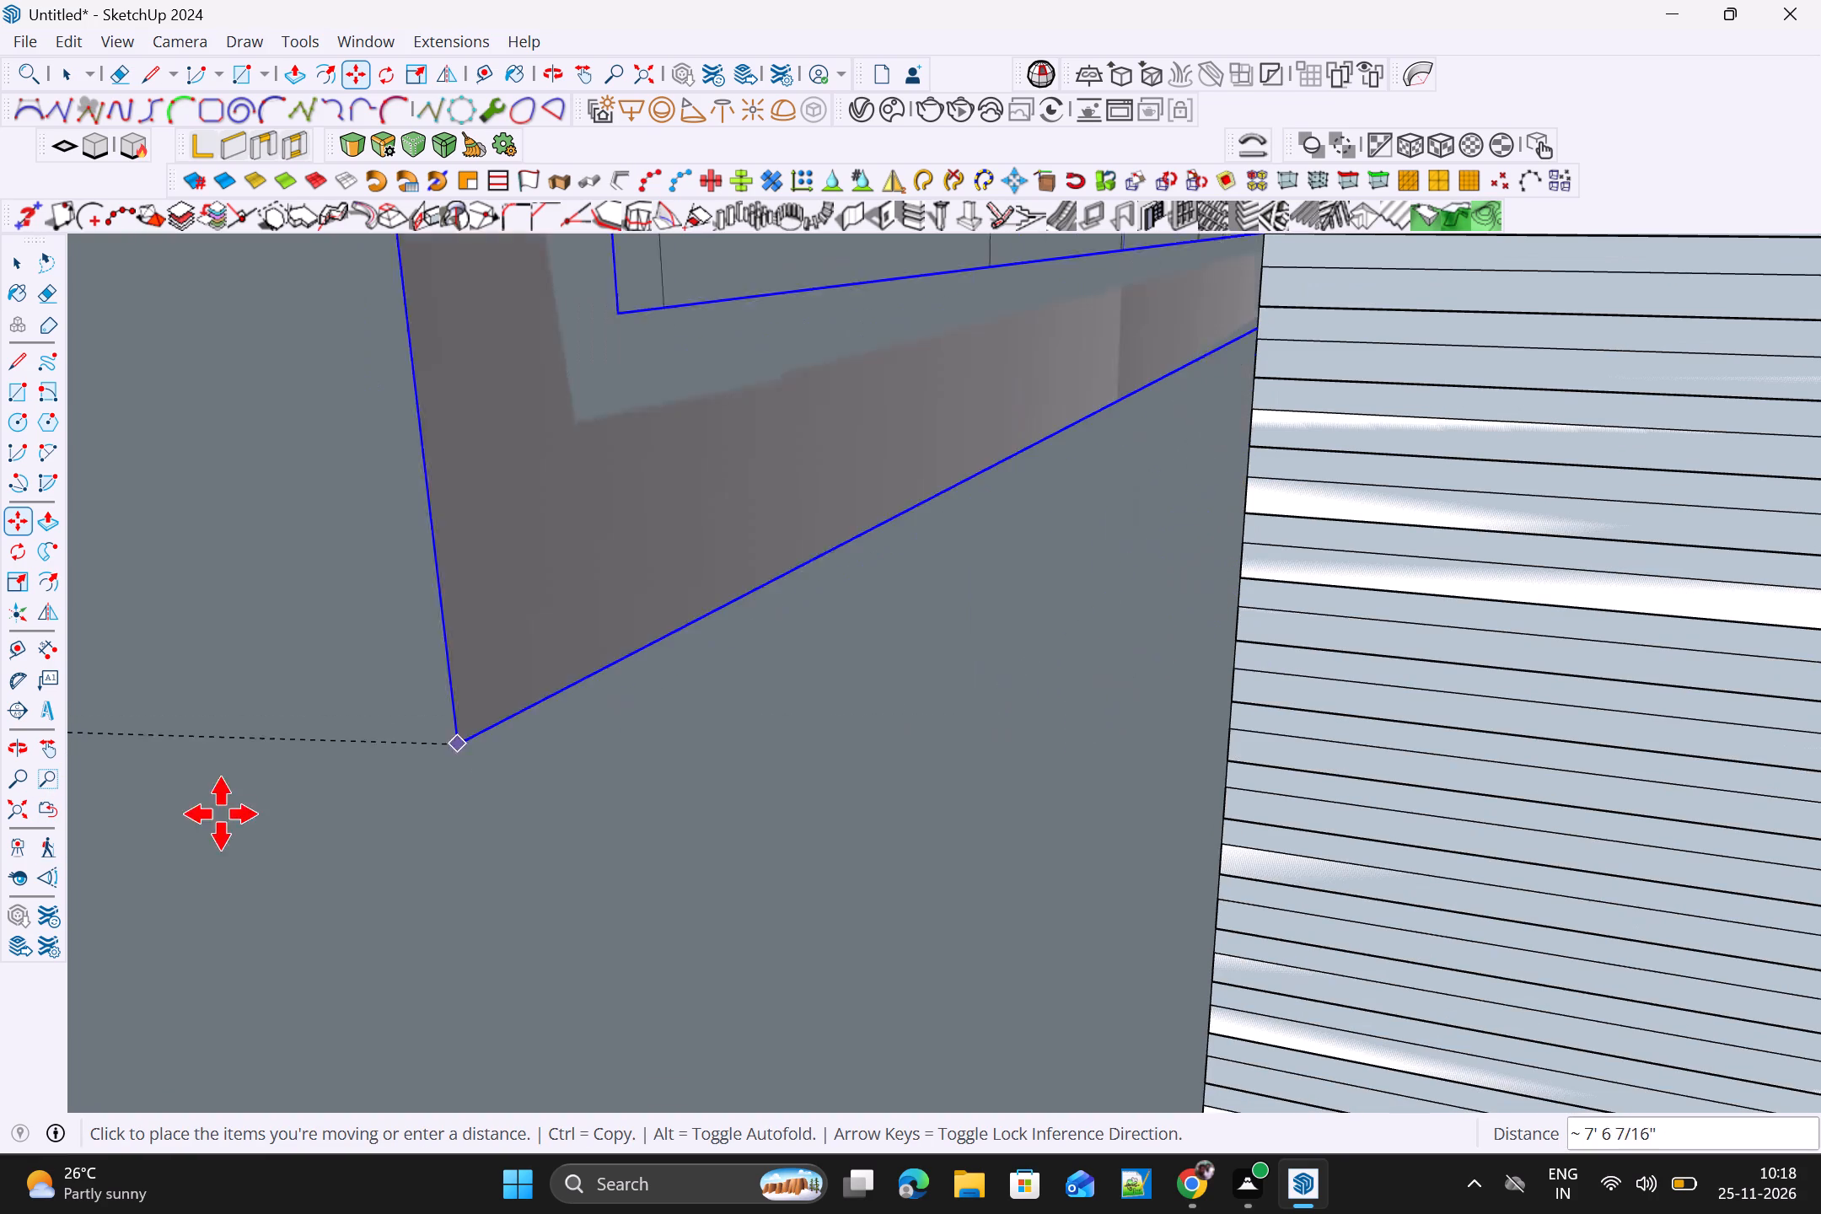
click(53, 801)
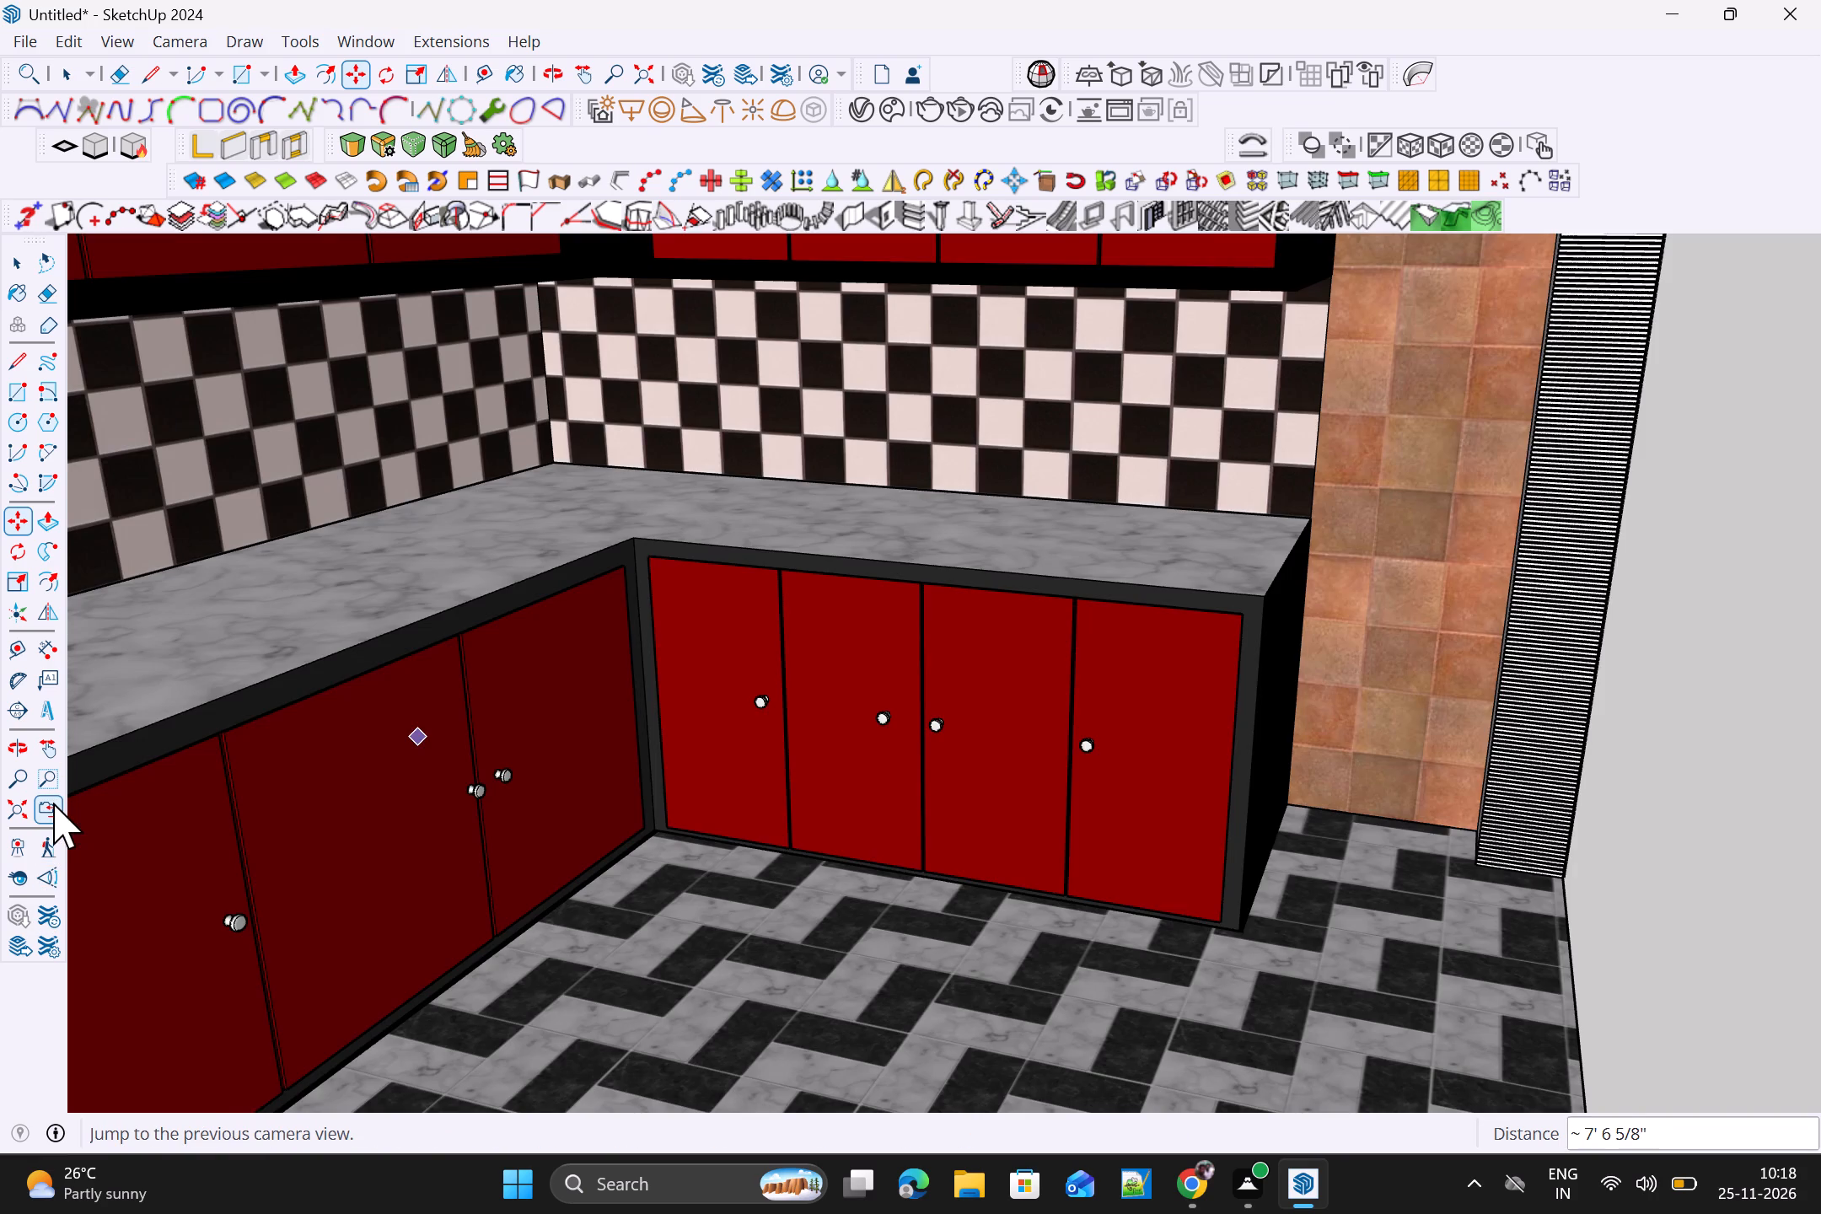
click(397, 631)
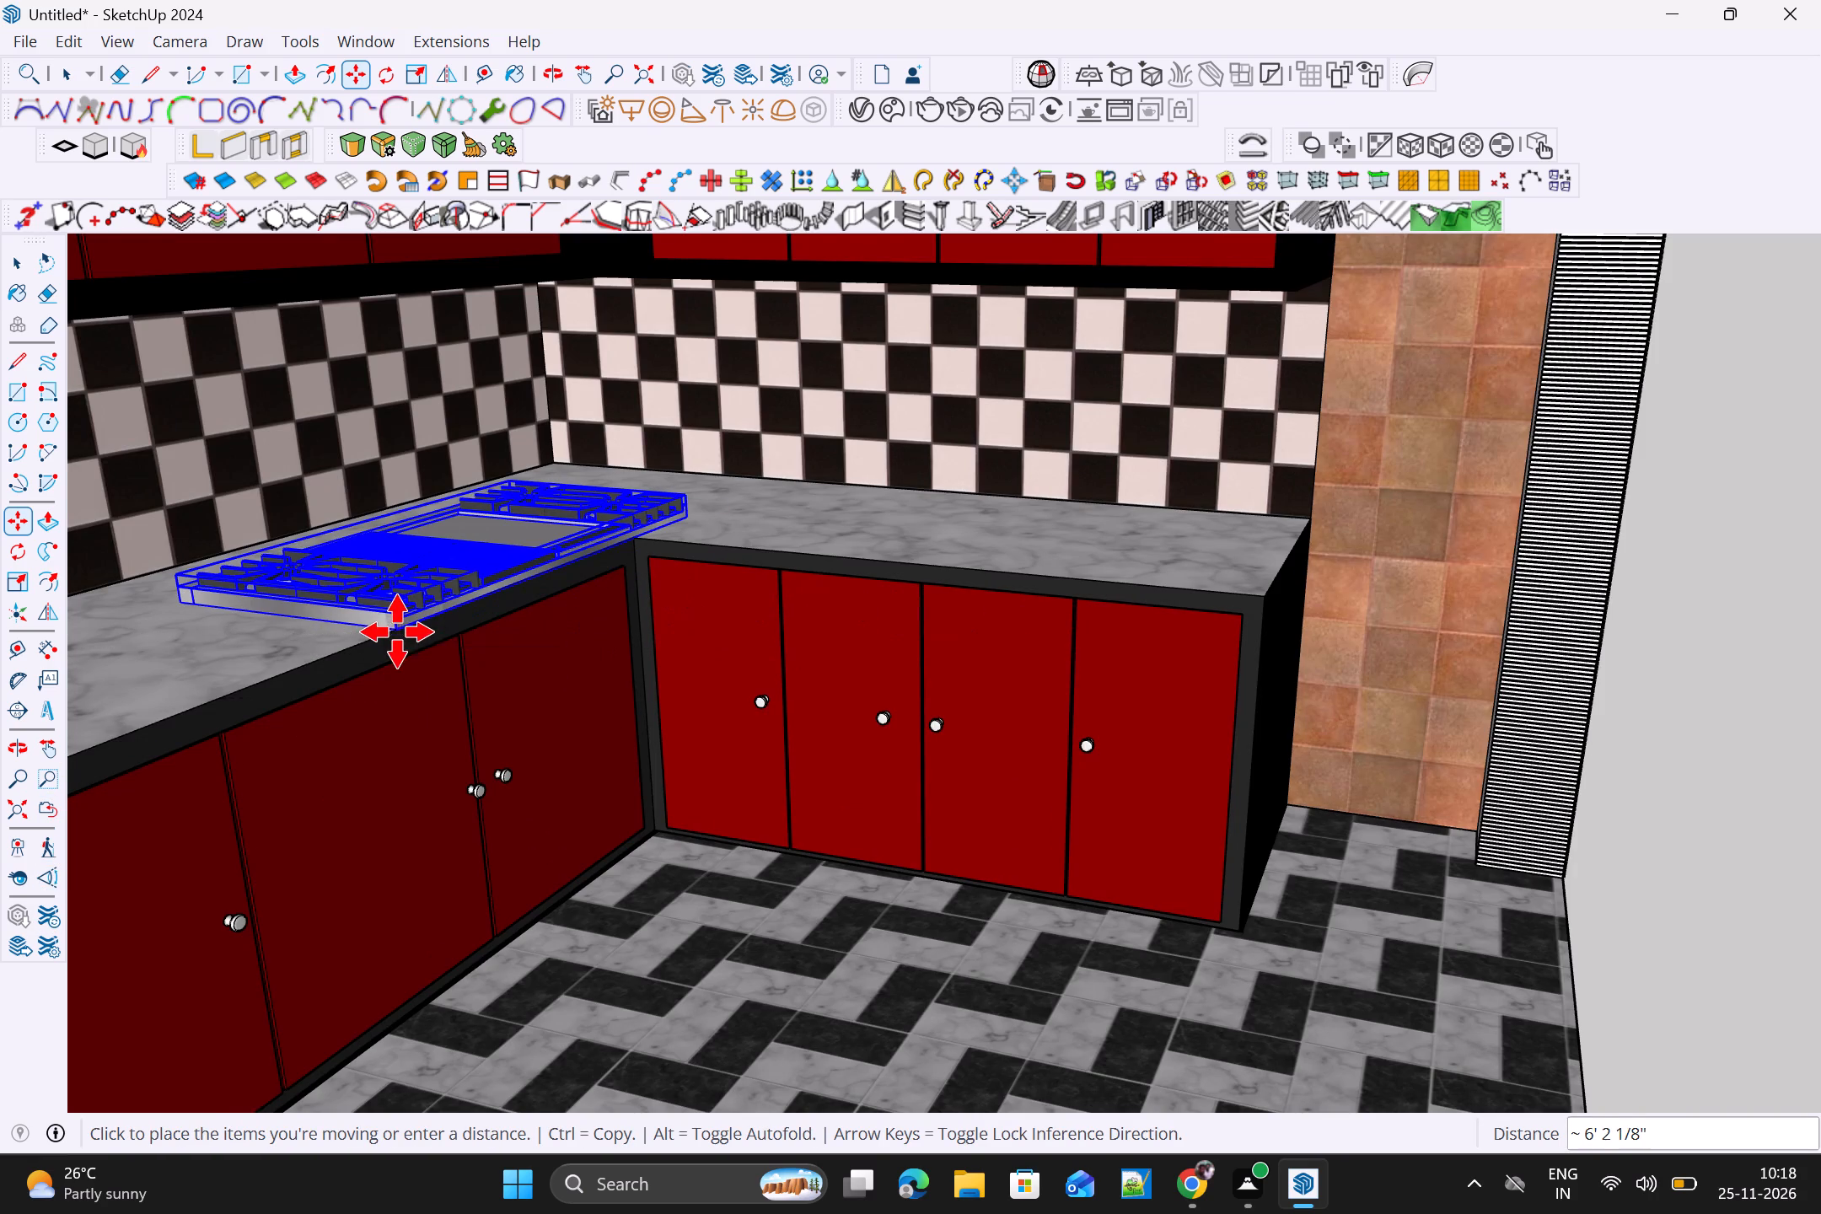
Move the stove about 2' 5 1/4" along the long counter, away from the inner corner.
scroll(599, 635, up, 4)
scroll(622, 626, down, 11)
scroll(1007, 629, down, 5)
middle_drag(1227, 693, 891, 442)
scroll(932, 533, down, 8)
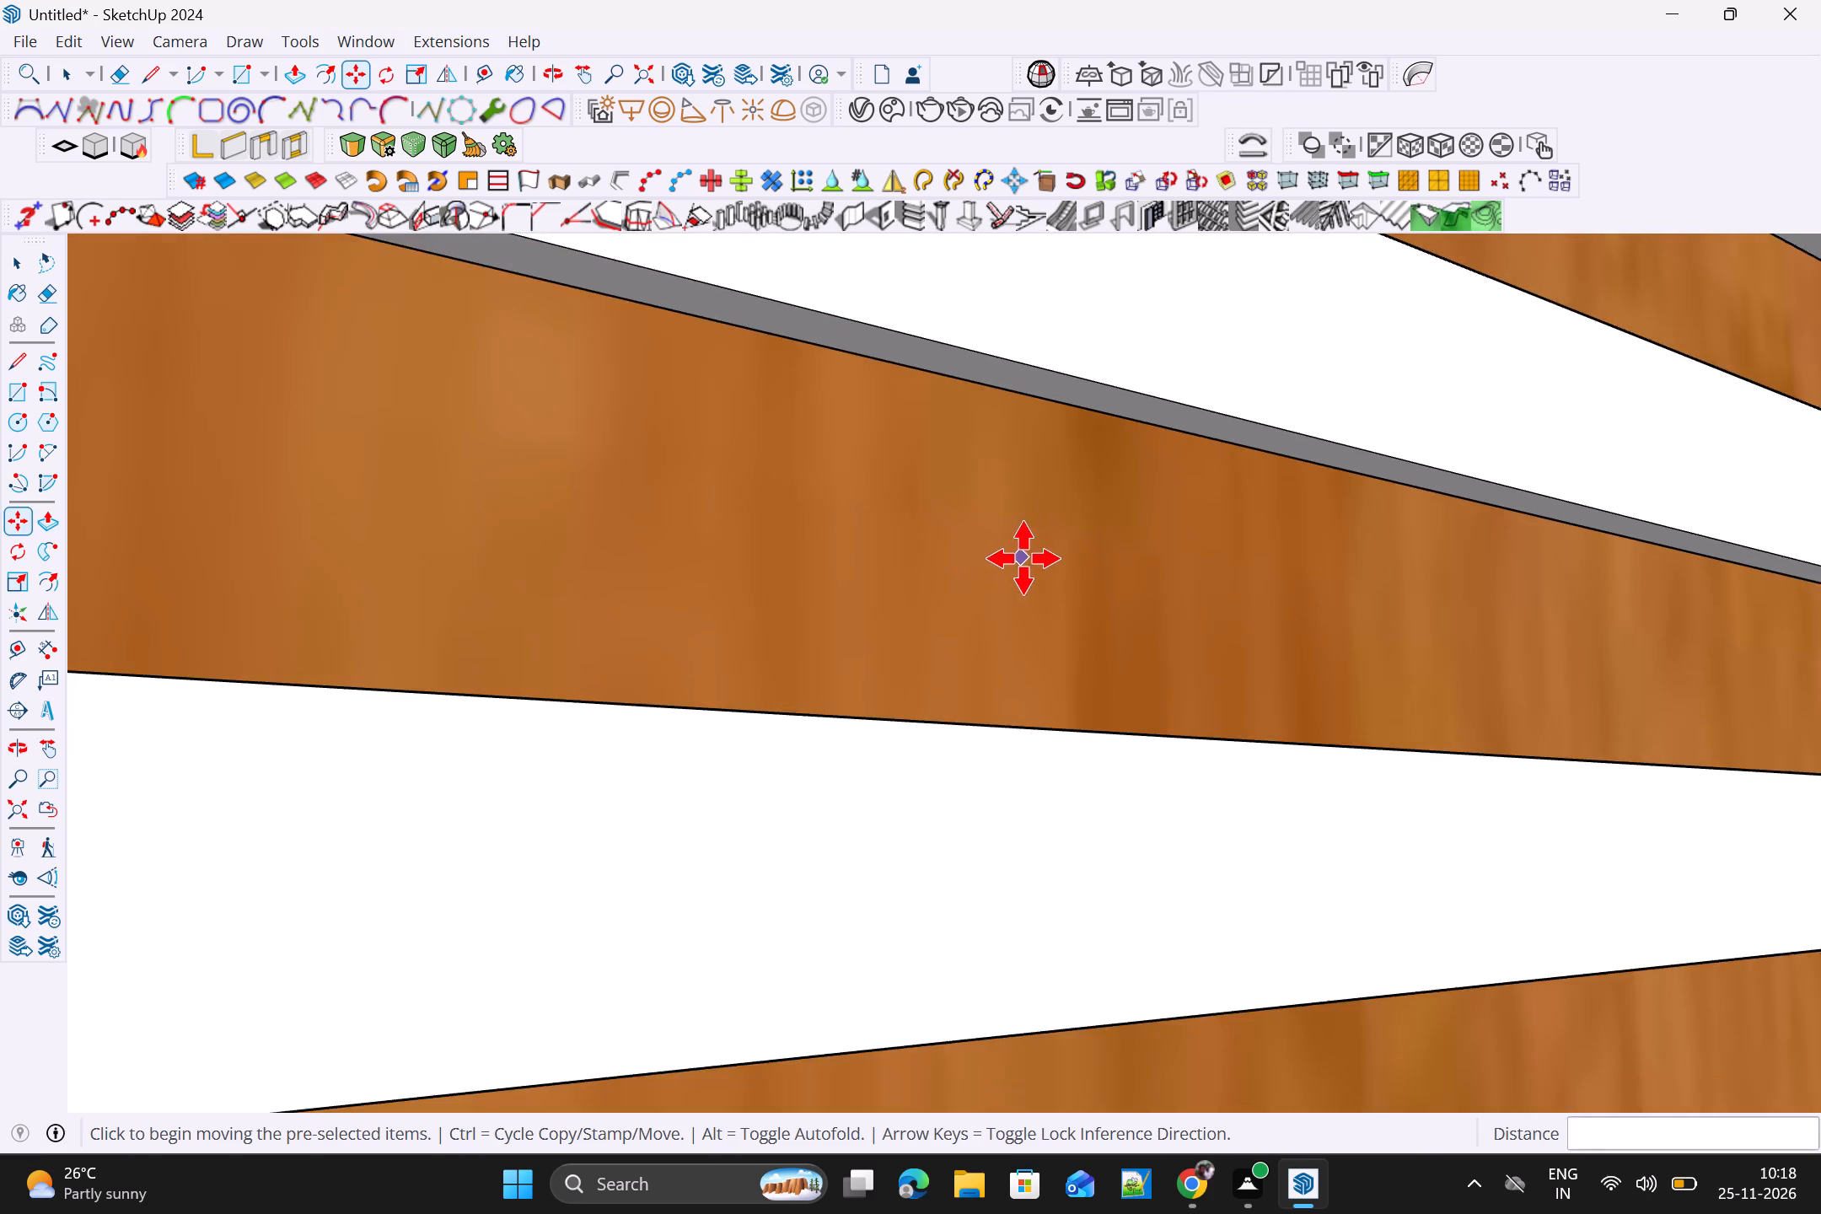
scroll(1023, 558, down, 20)
scroll(1023, 558, down, 2)
middle_drag(1167, 827, 966, 347)
scroll(1239, 589, down, 6)
middle_drag(1681, 539, 1231, 557)
scroll(1673, 546, up, 1)
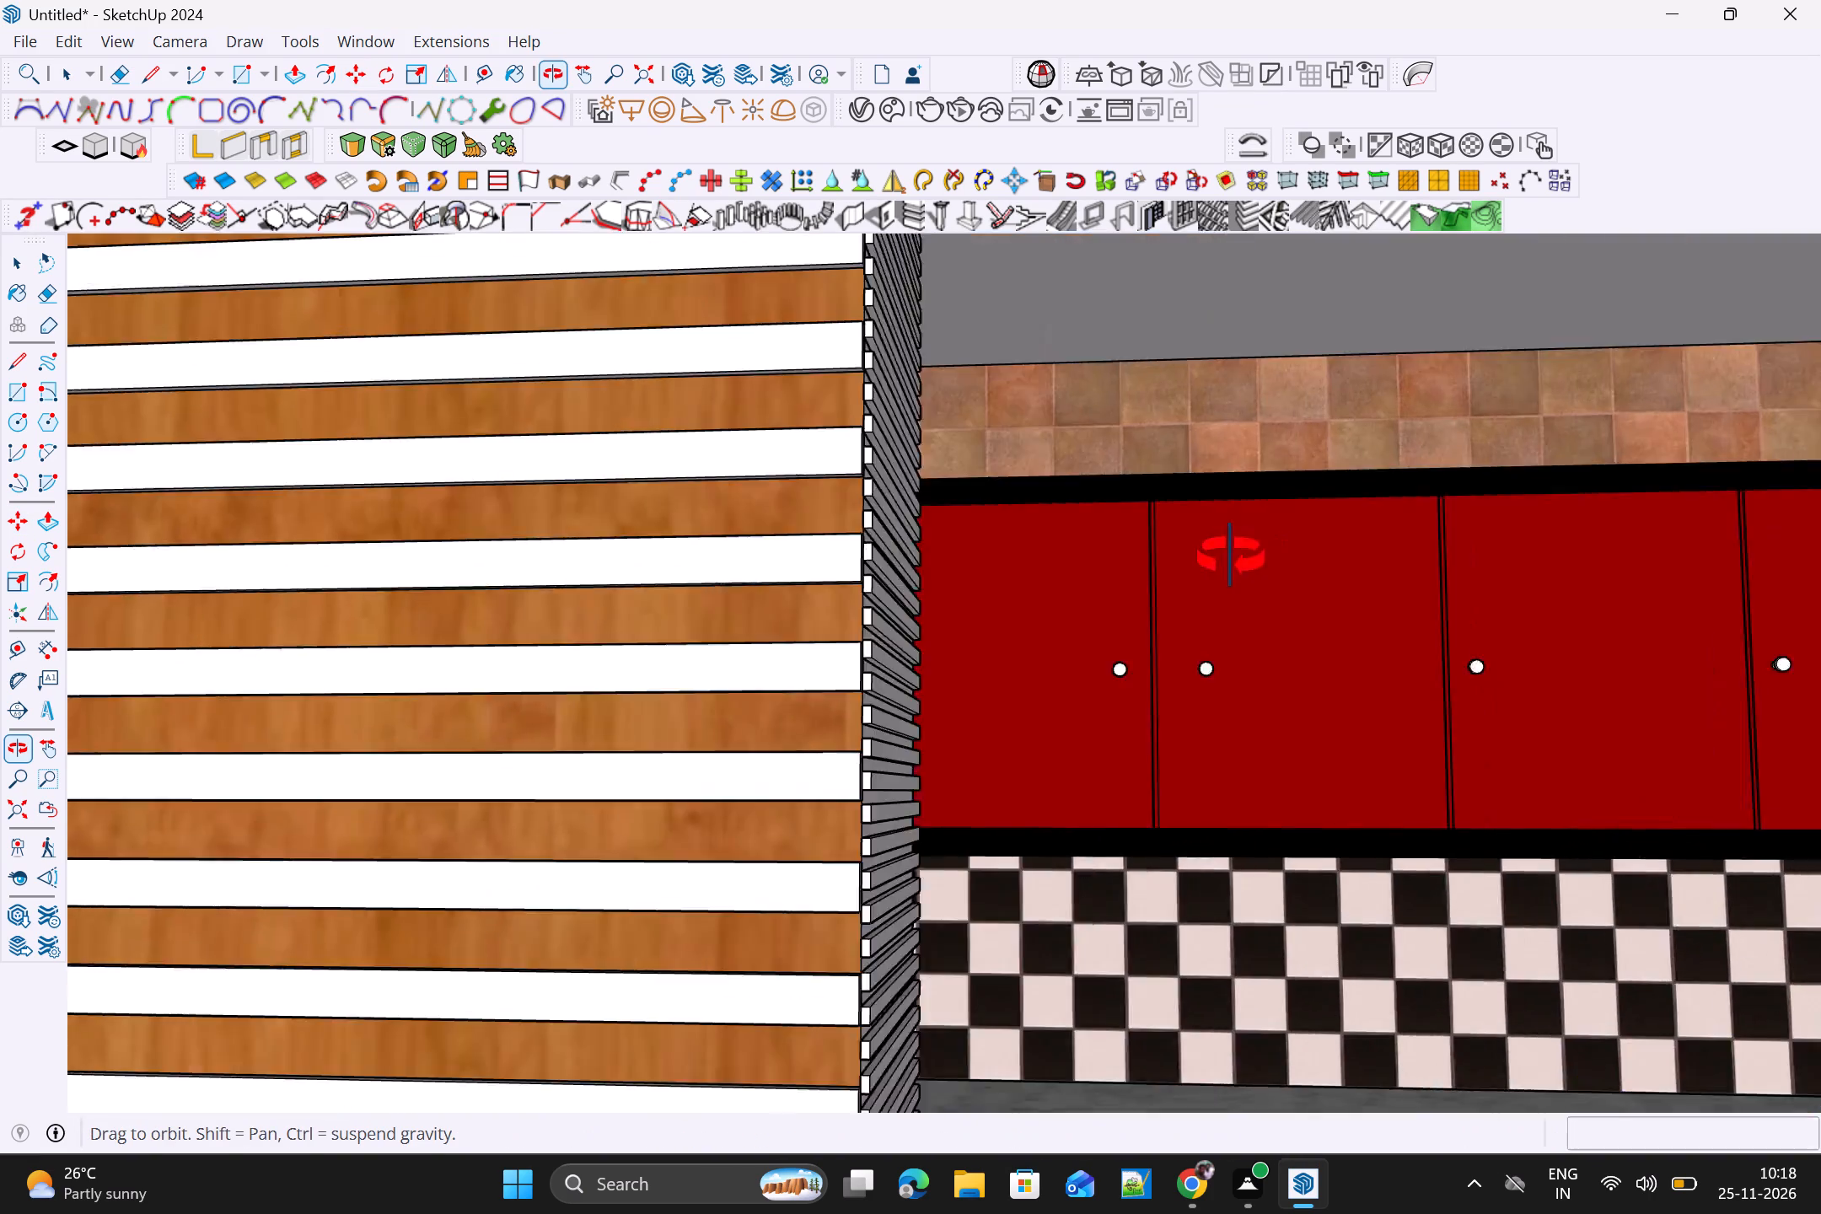
middle_drag(1231, 557, 1247, 663)
shift+middle_drag(1630, 711, 1200, 546)
shift+scroll(1599, 693, up, 1)
scroll(1349, 699, down, 2)
shift+middle_drag(1720, 887, 1141, 569)
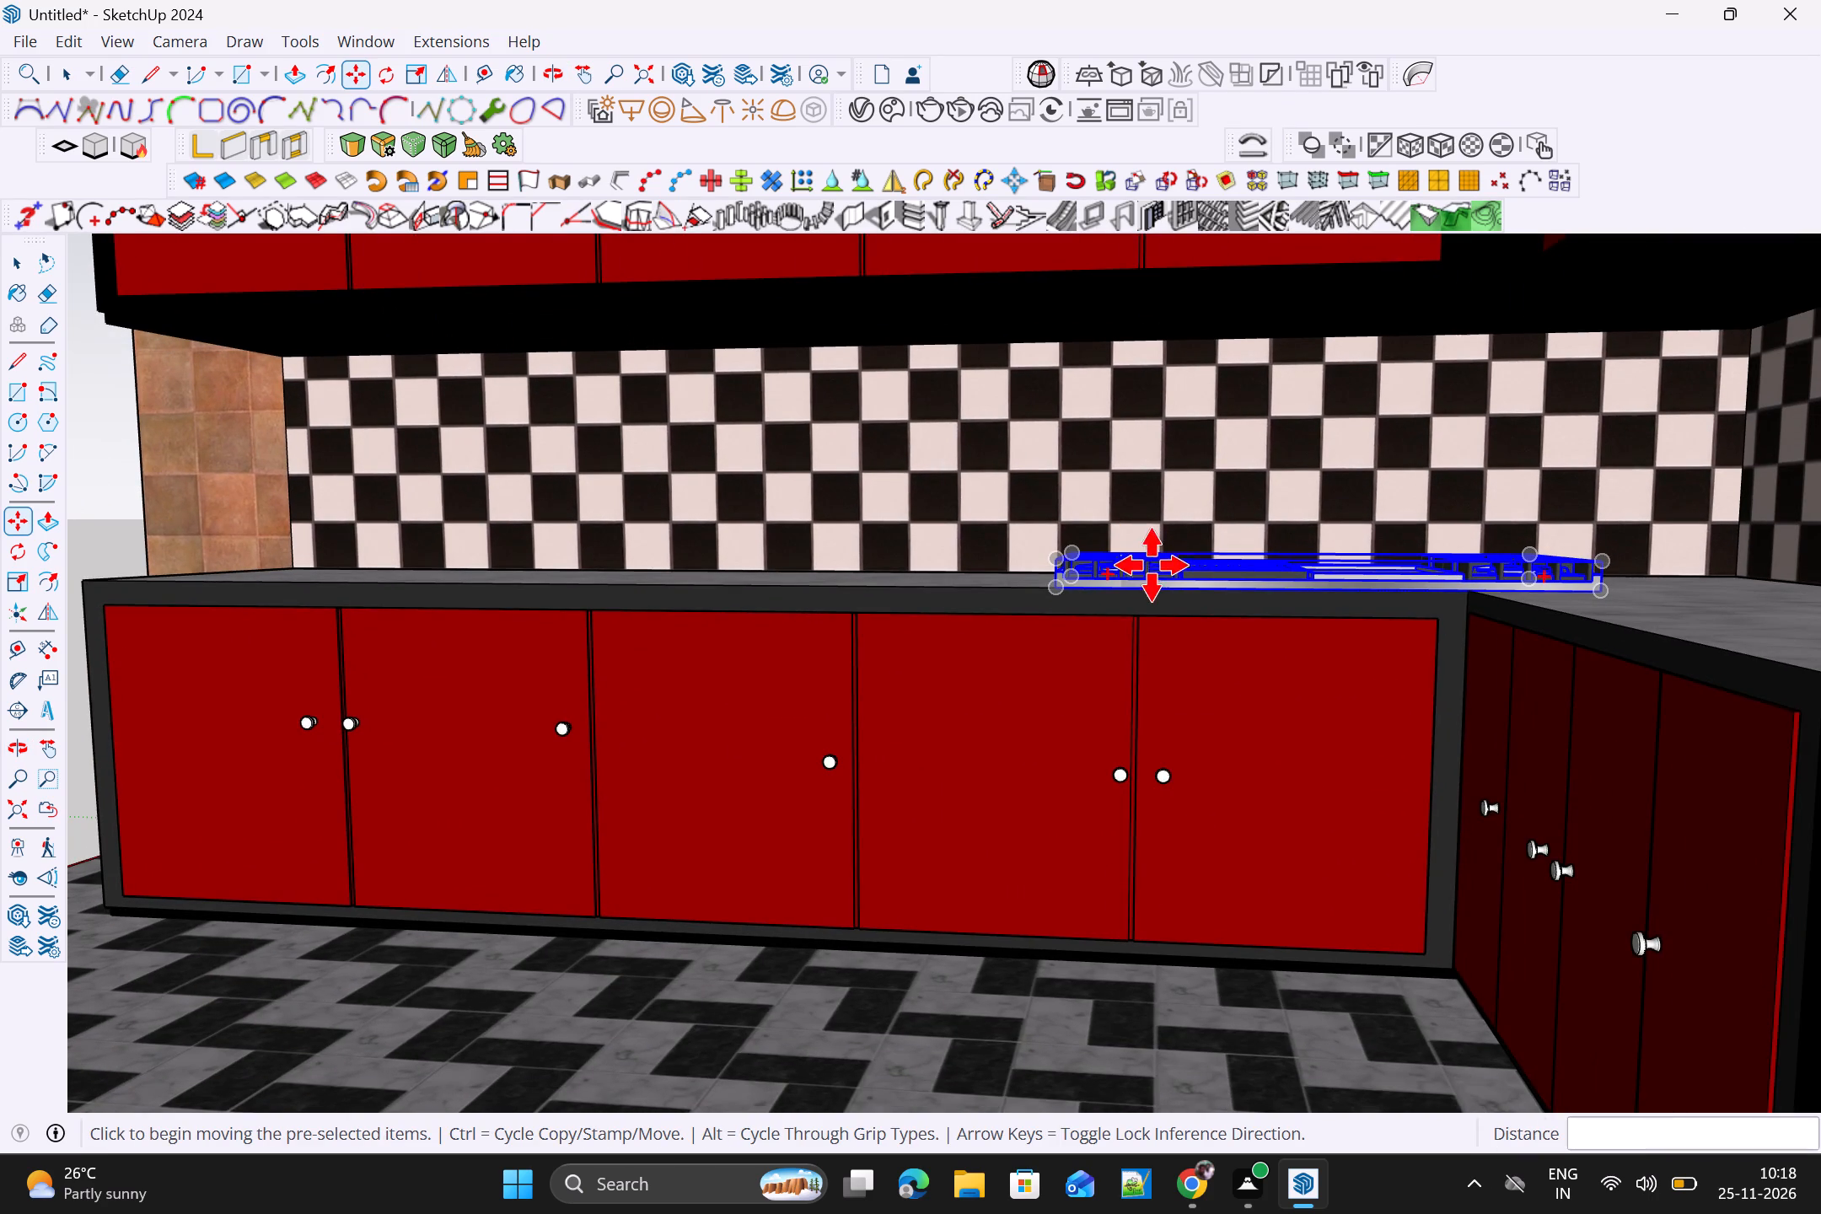
scroll(1156, 572, up, 4)
middle_drag(1131, 583, 1426, 774)
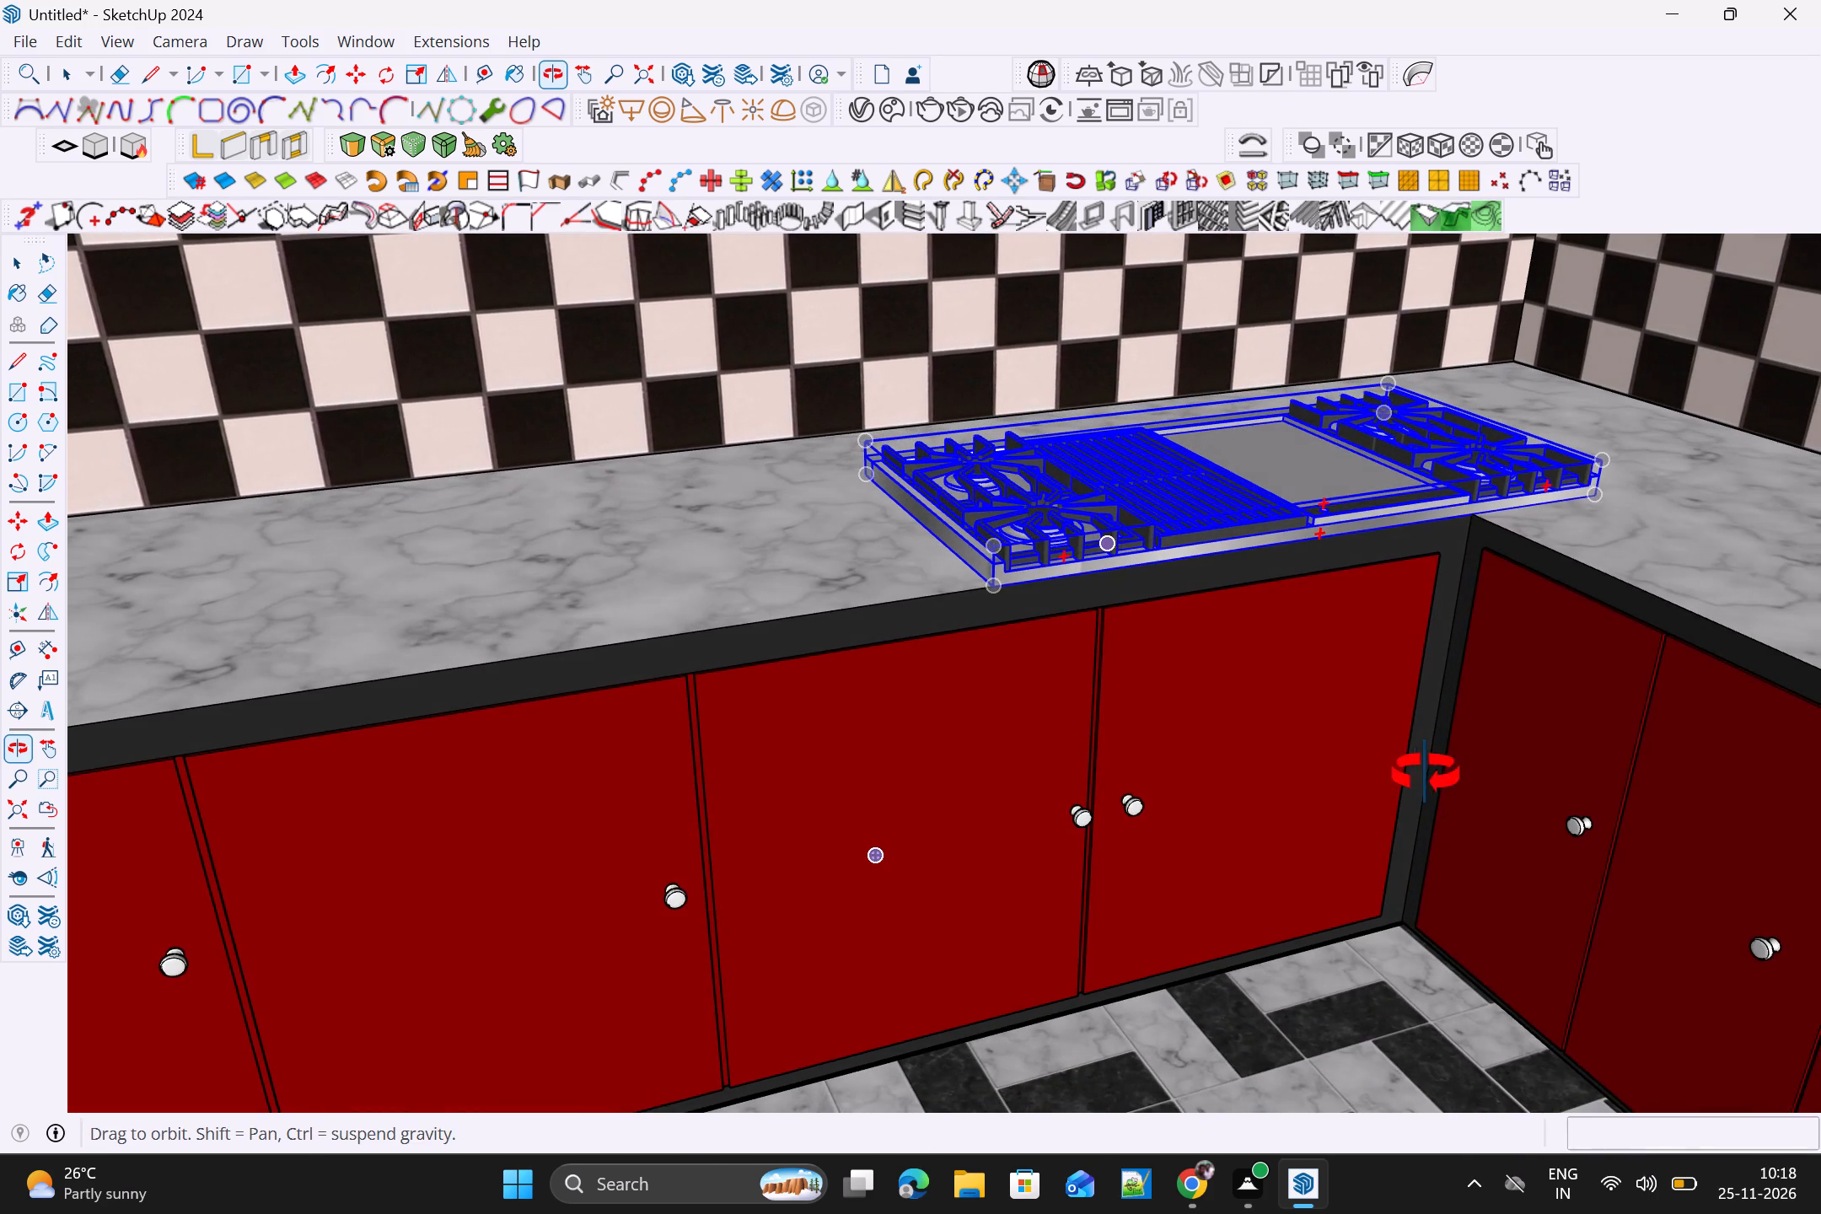
middle_drag(1426, 774, 1426, 772)
click(993, 586)
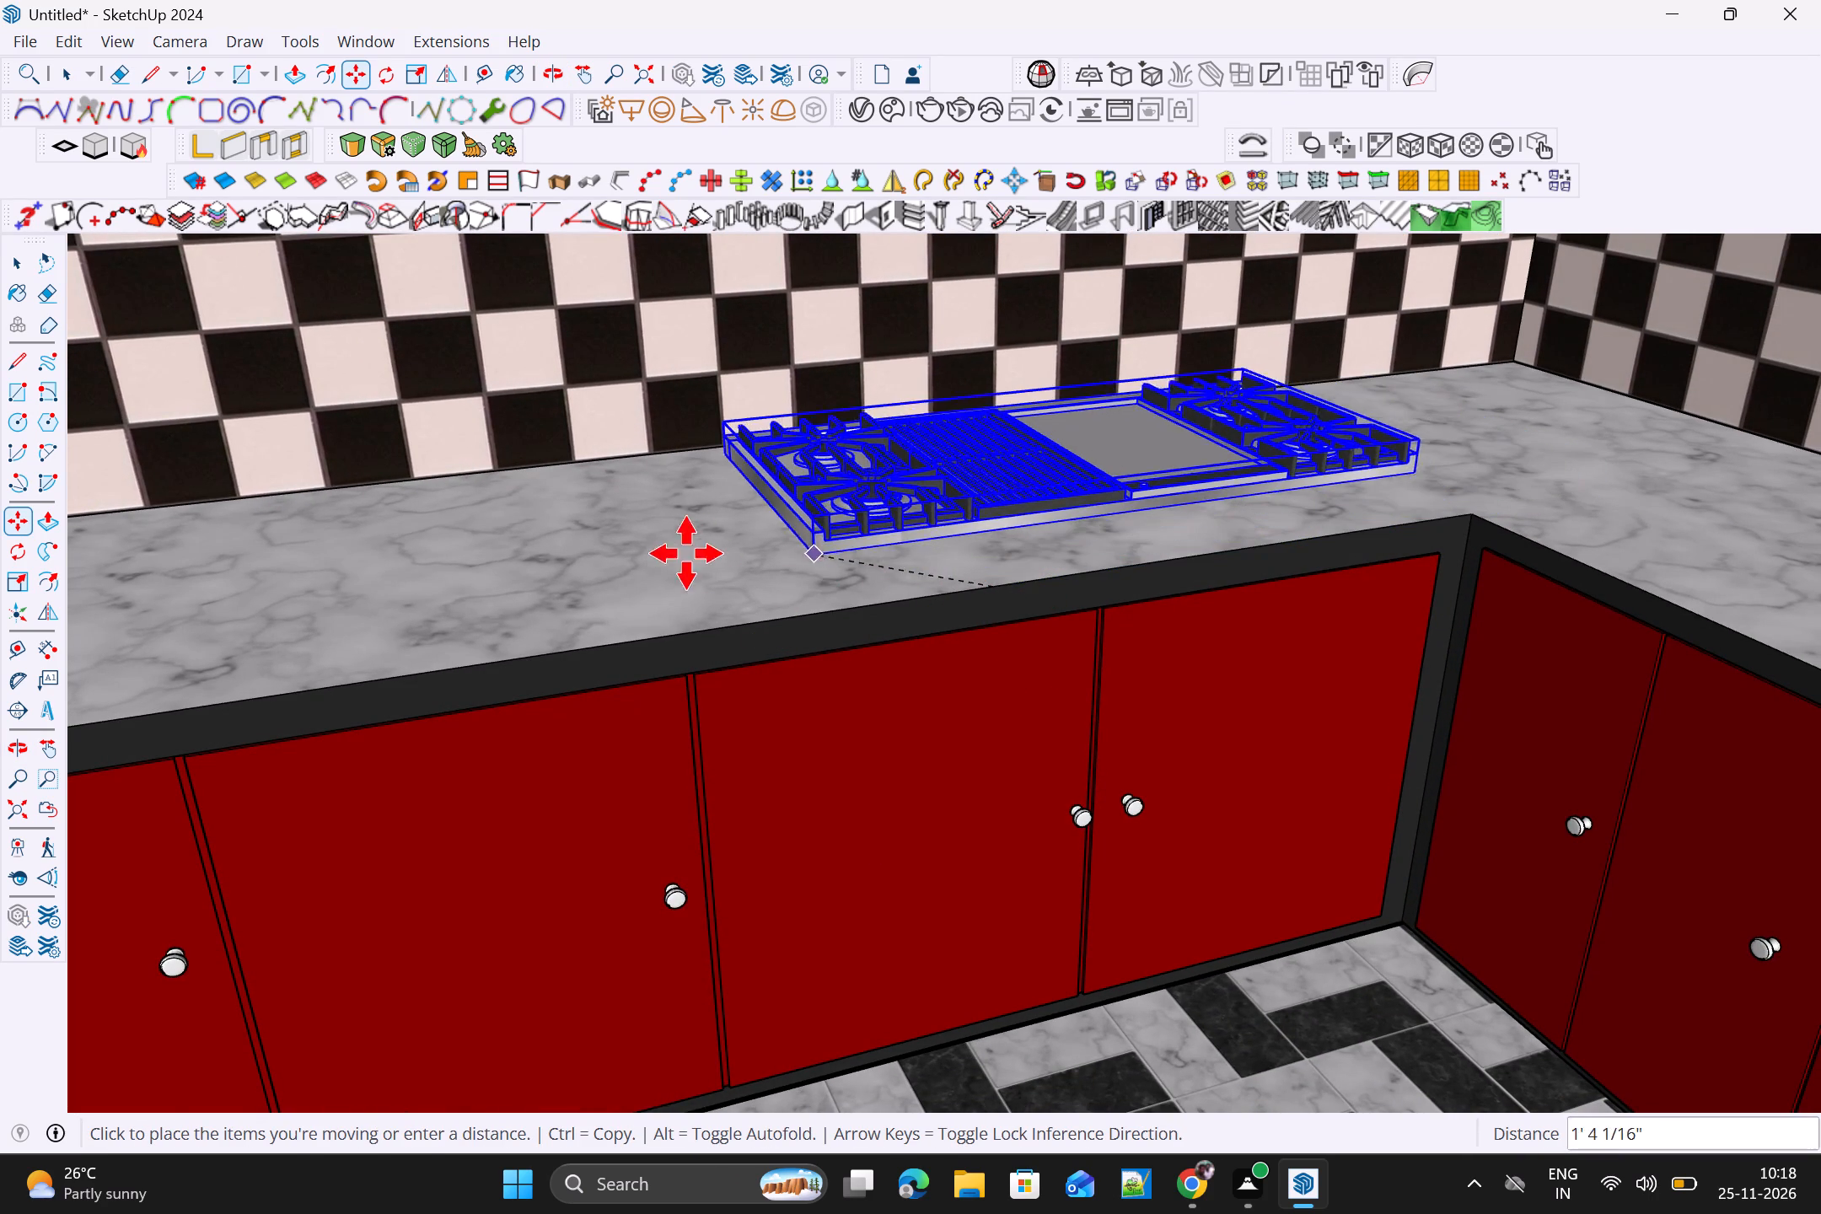
click(503, 623)
scroll(611, 622, down, 5)
key(space)
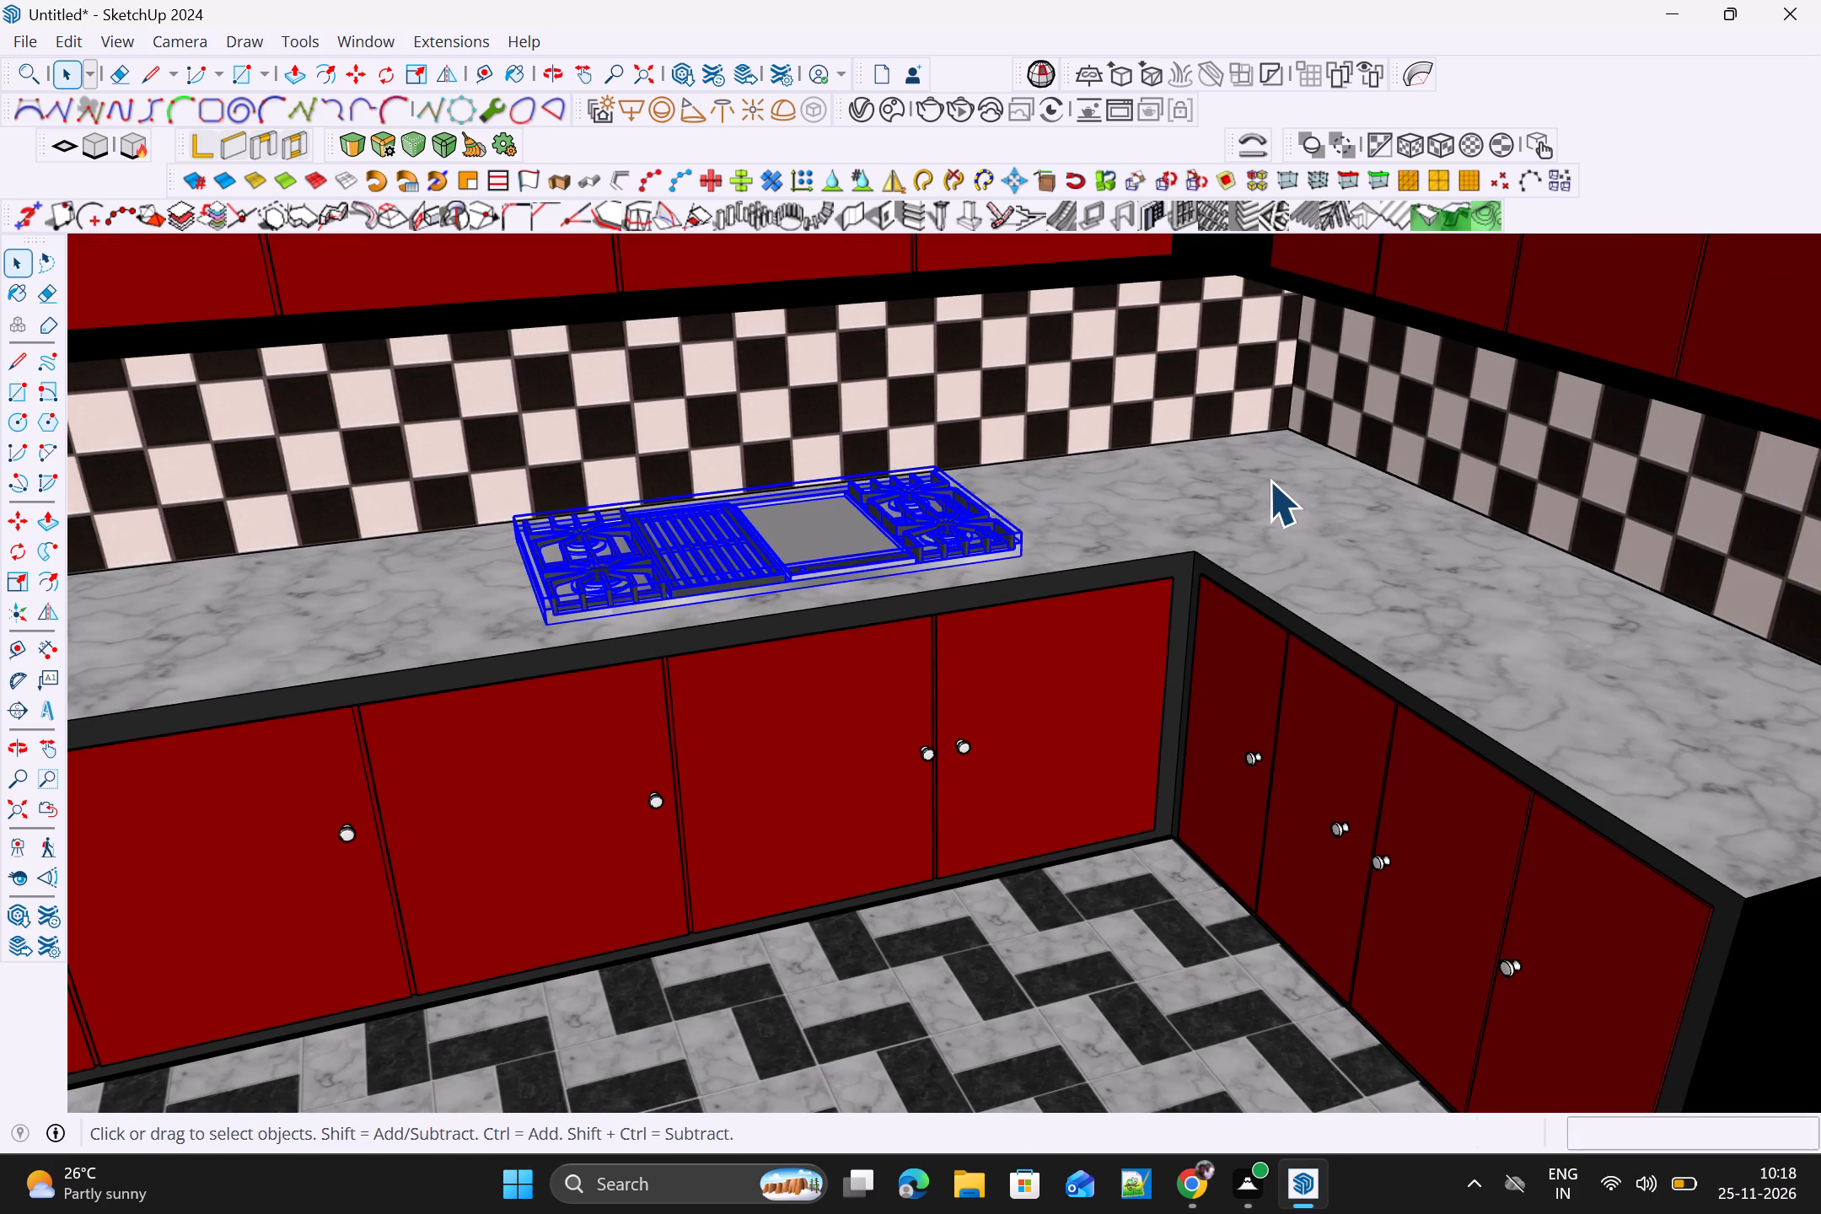
Open the counter group and draw a rectangle about 1' 10 9/16" by 1' 2 3/8" on the short counter's marble top.
click(1269, 482)
scroll(1262, 484, down, 8)
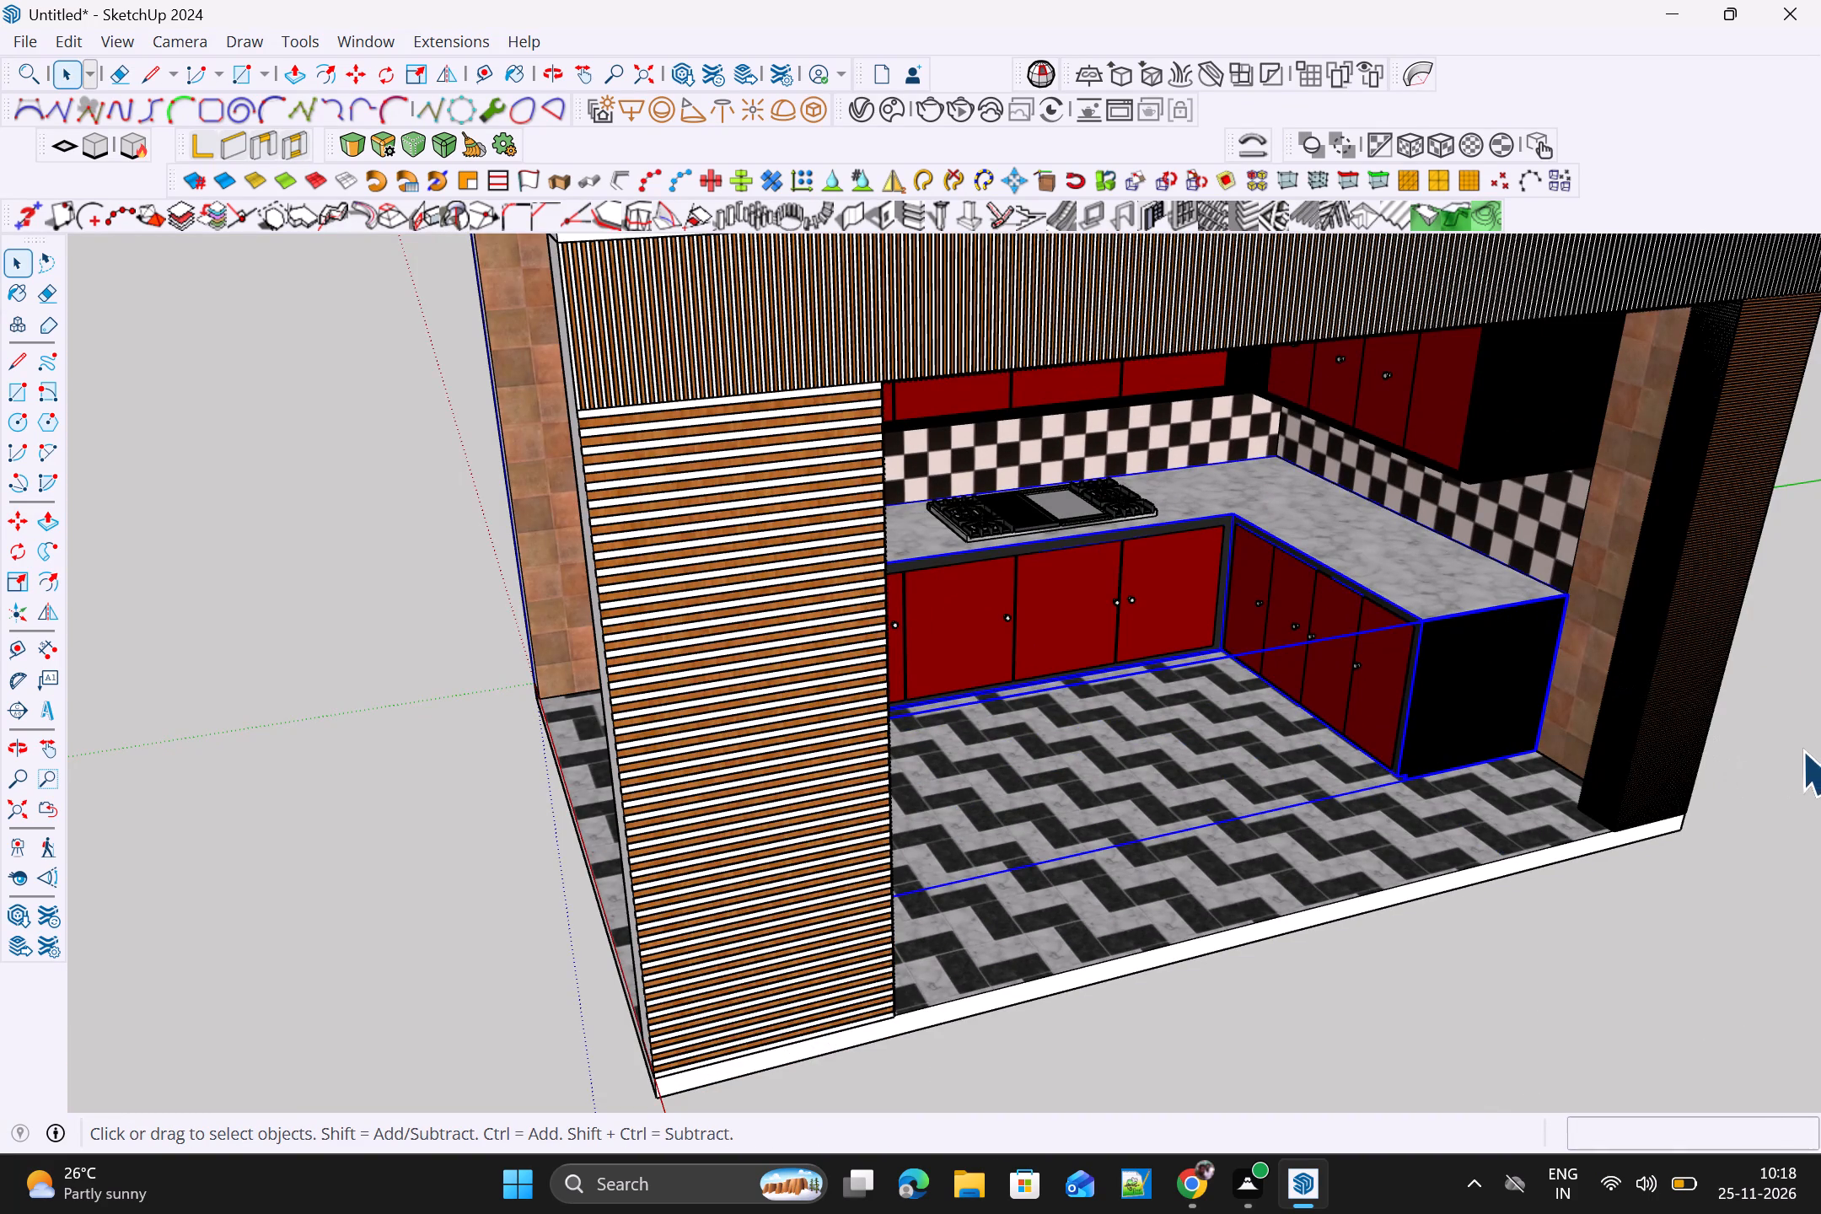
click(1807, 748)
middle_drag(1801, 765, 1512, 772)
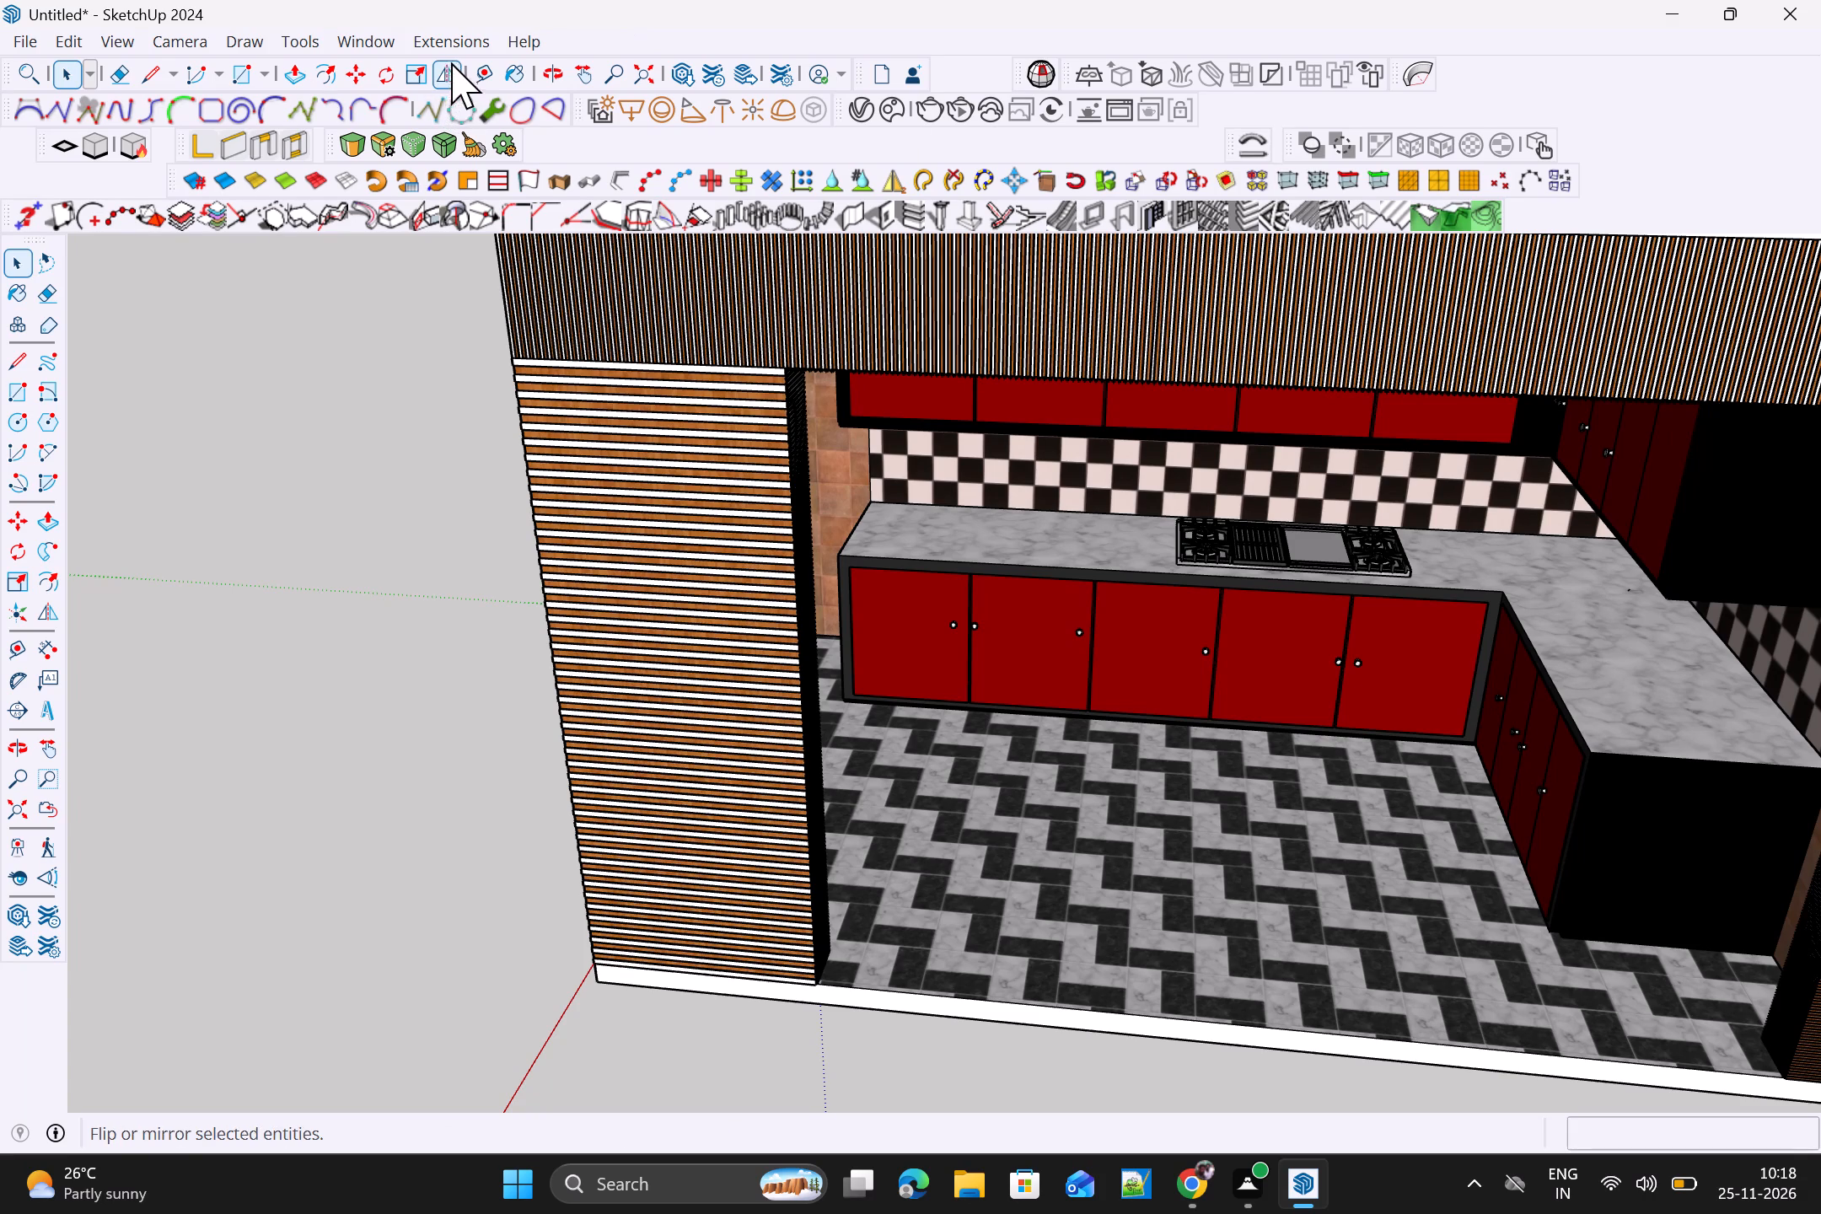
middle_drag(1665, 681, 1814, 752)
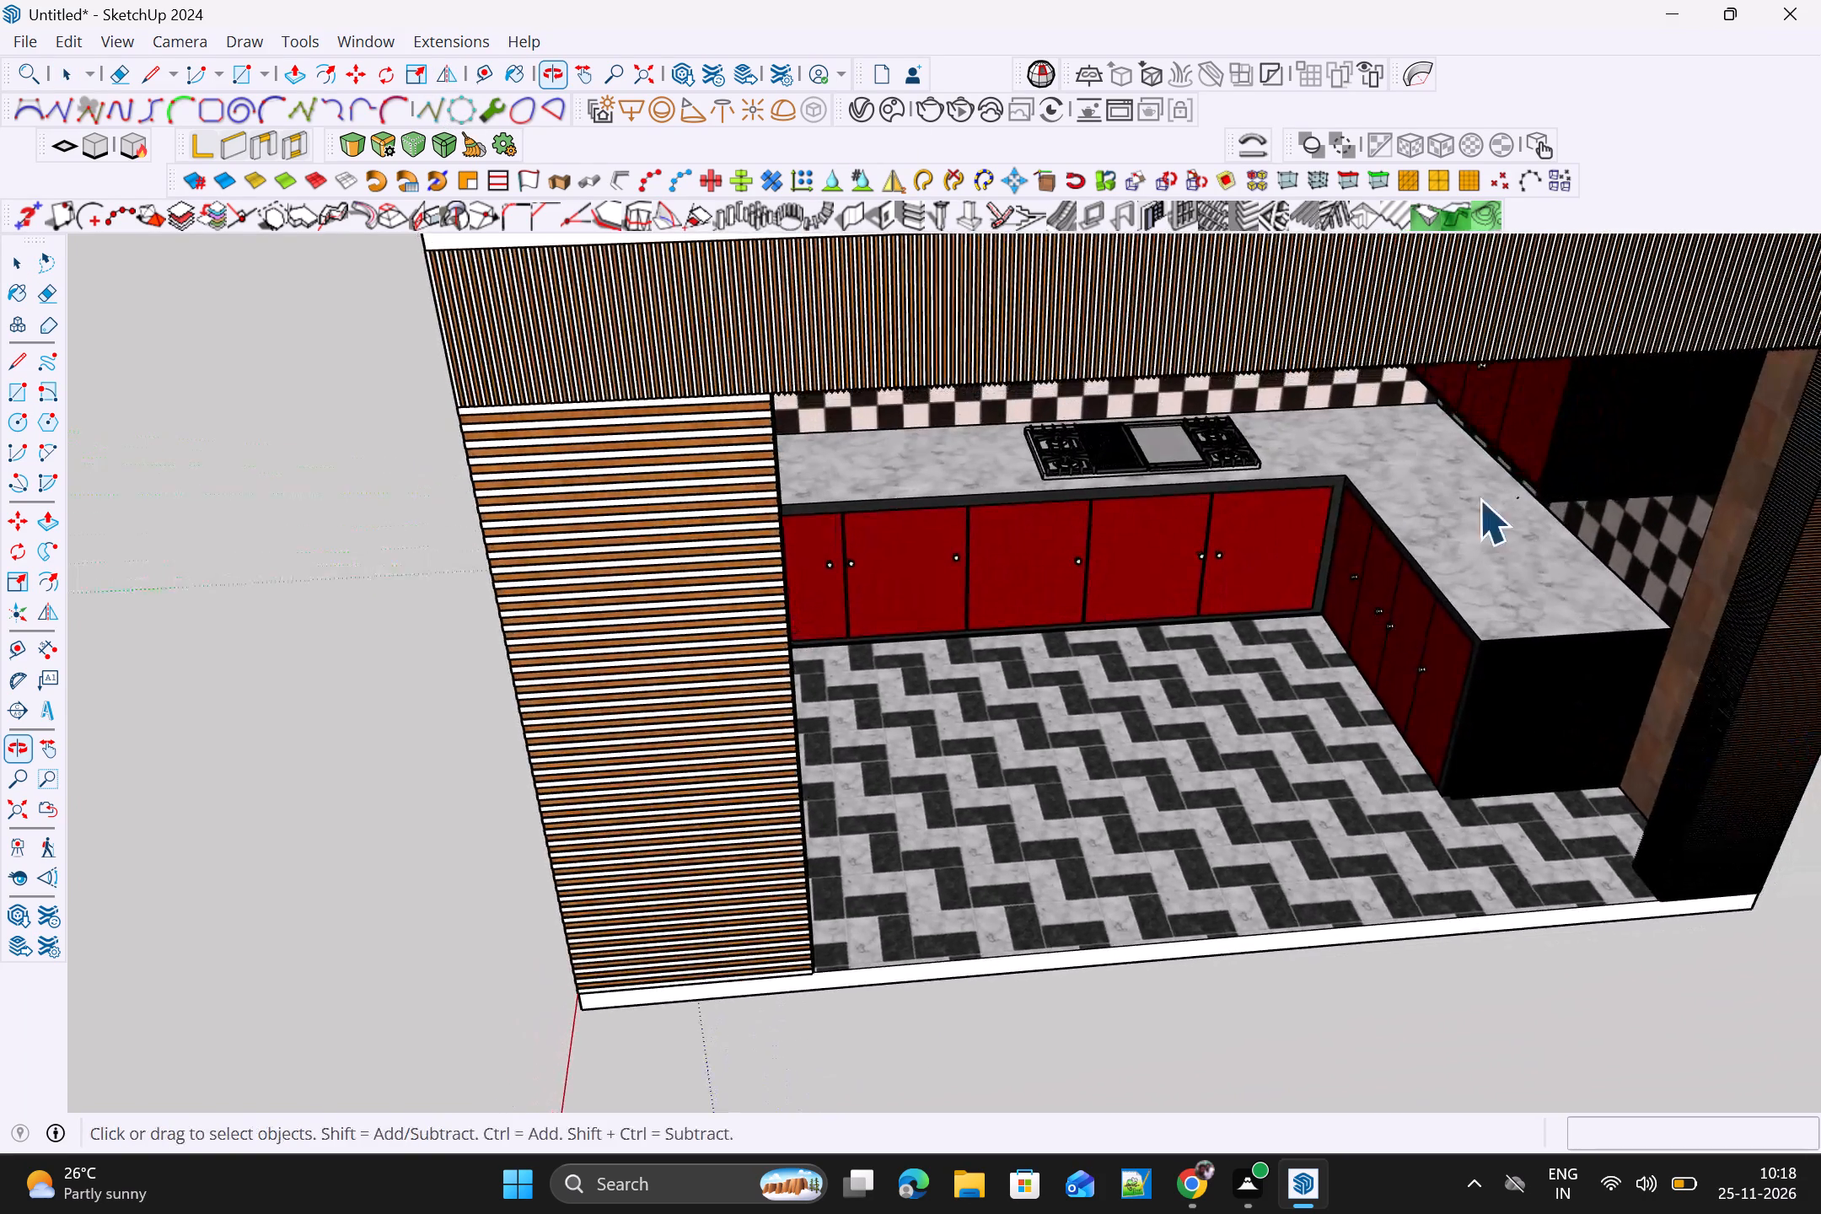
scroll(1500, 497, up, 15)
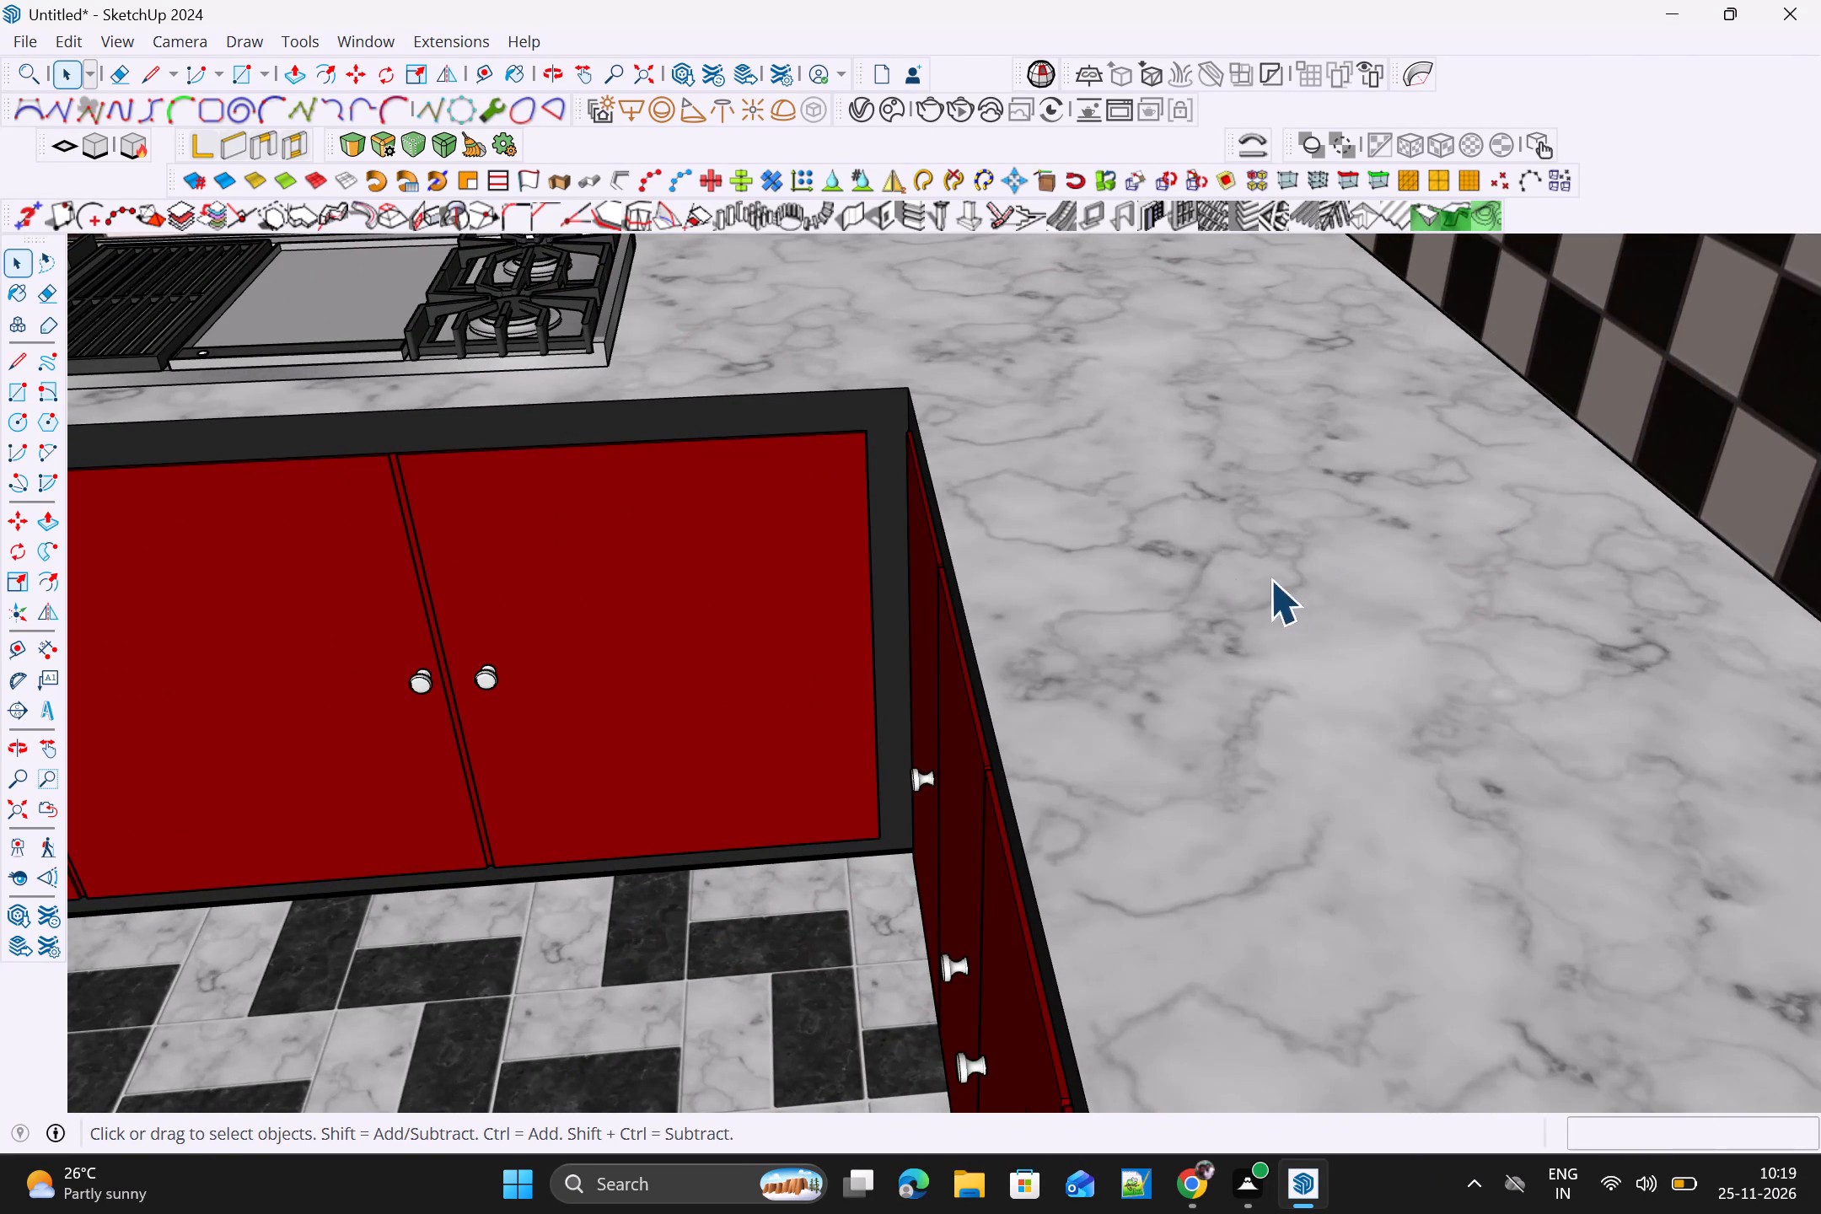
click(1233, 584)
triple_click(1289, 588)
double_click(1341, 612)
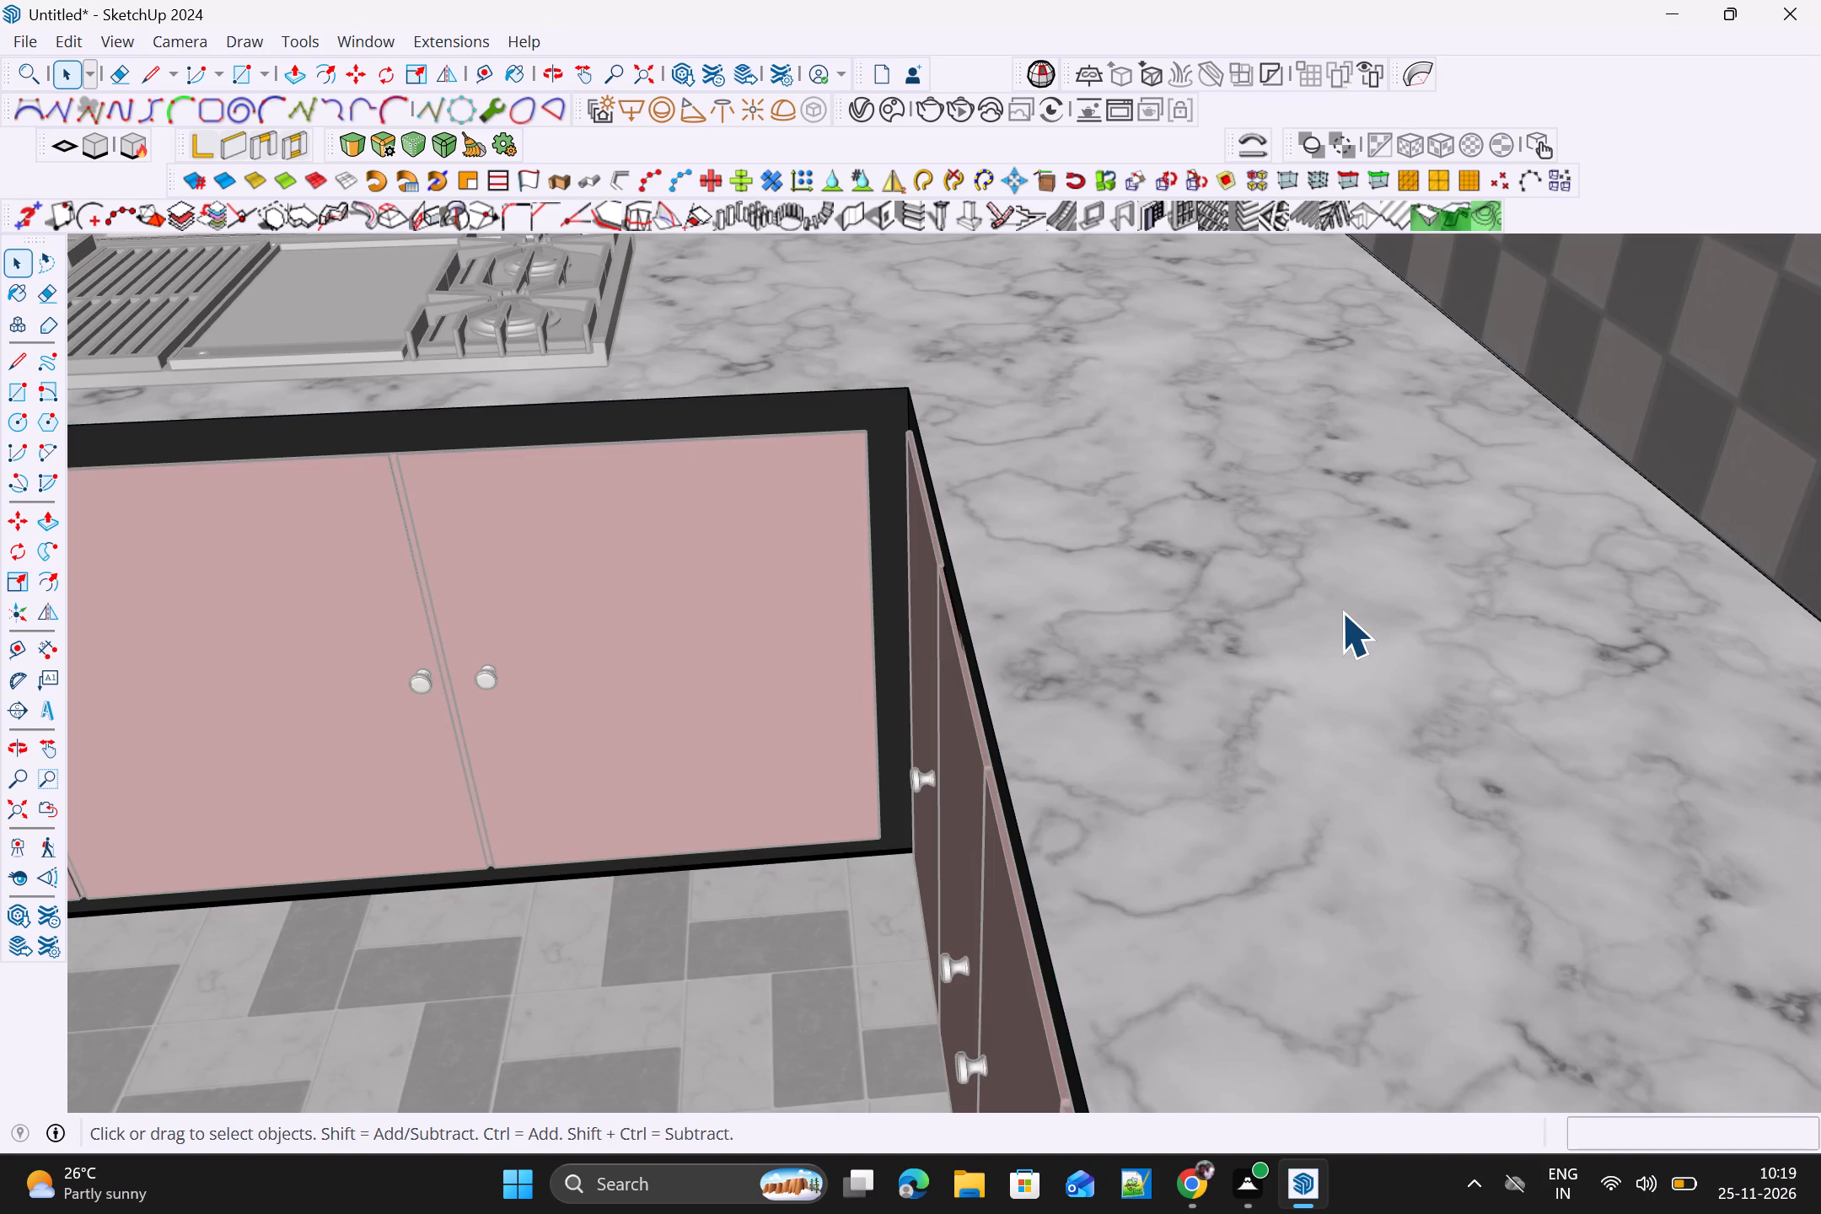
click(1340, 612)
click(1318, 626)
click(1318, 626)
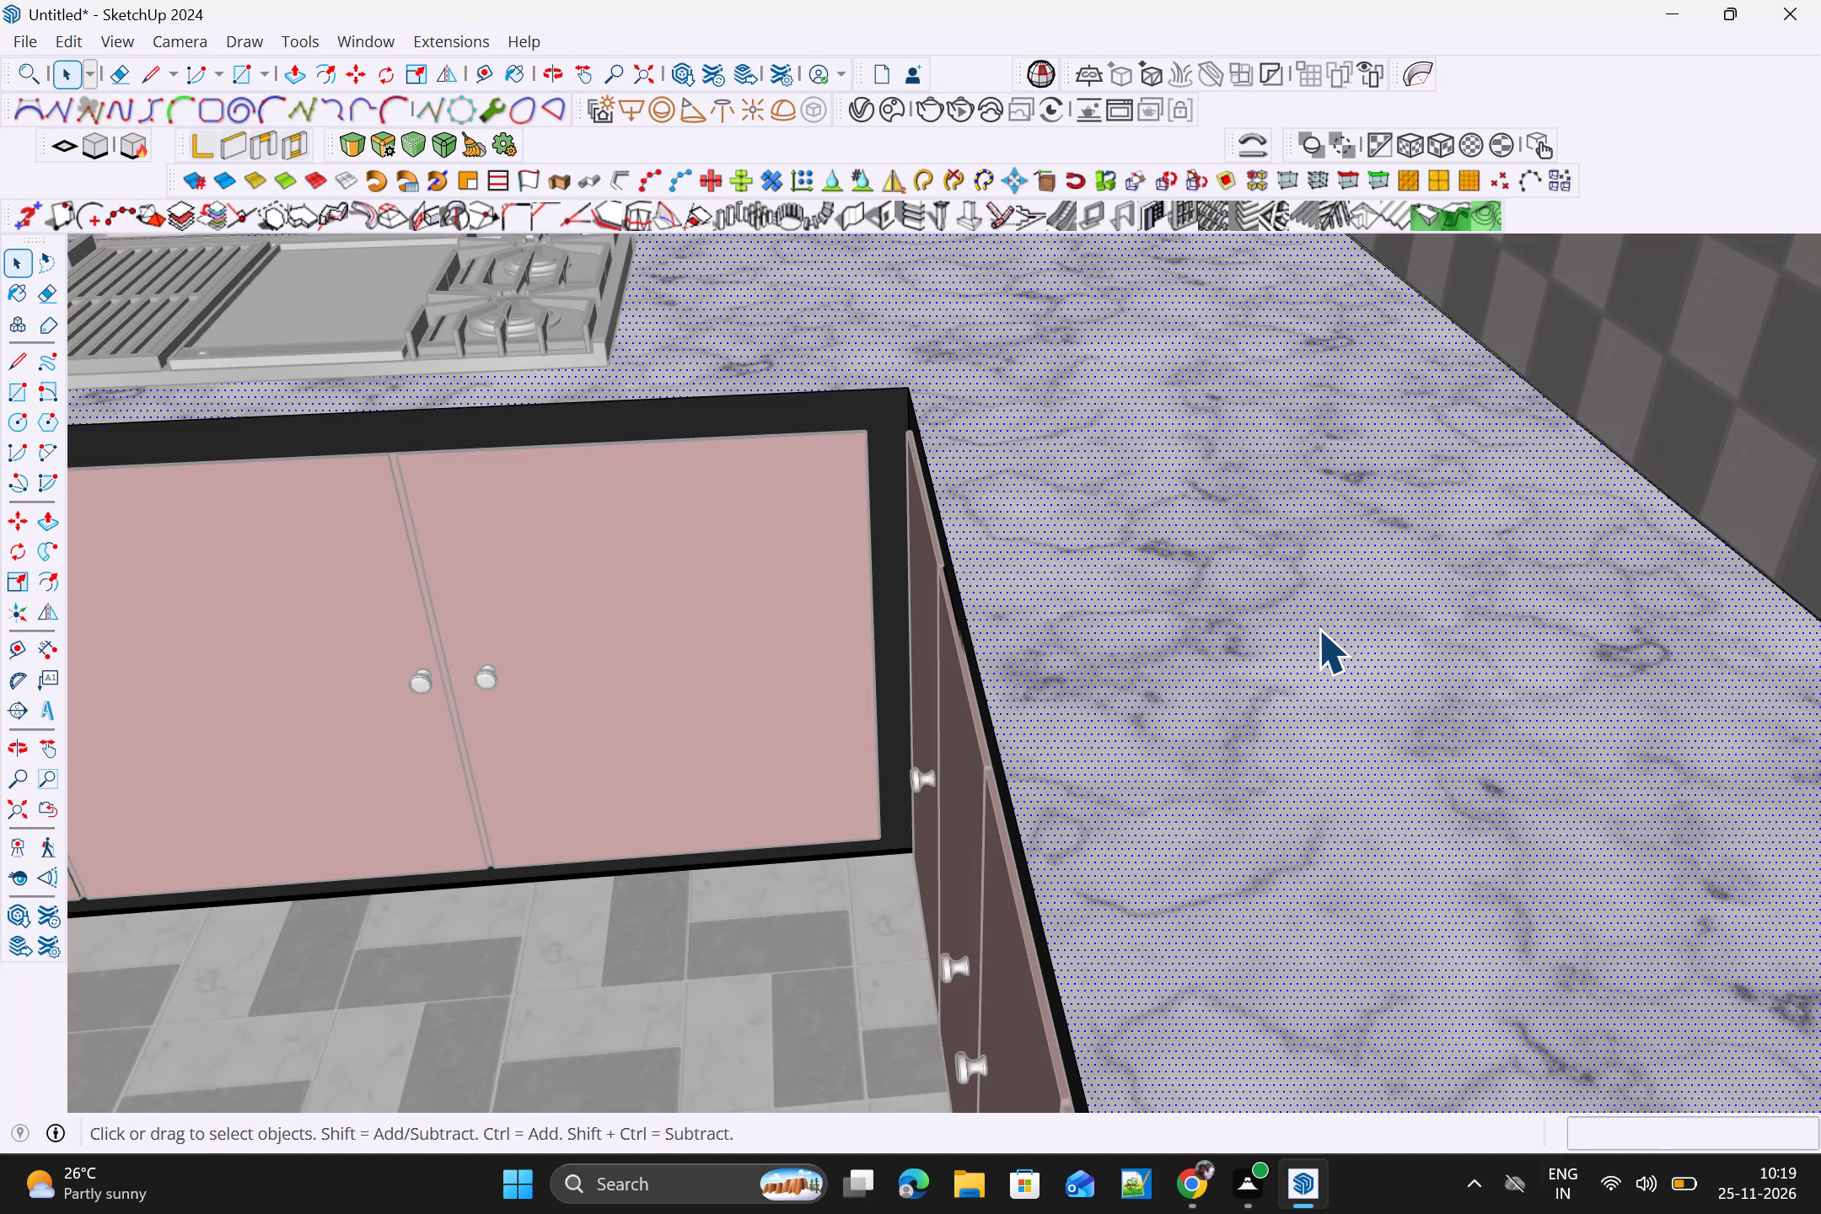
key(r)
click(1215, 556)
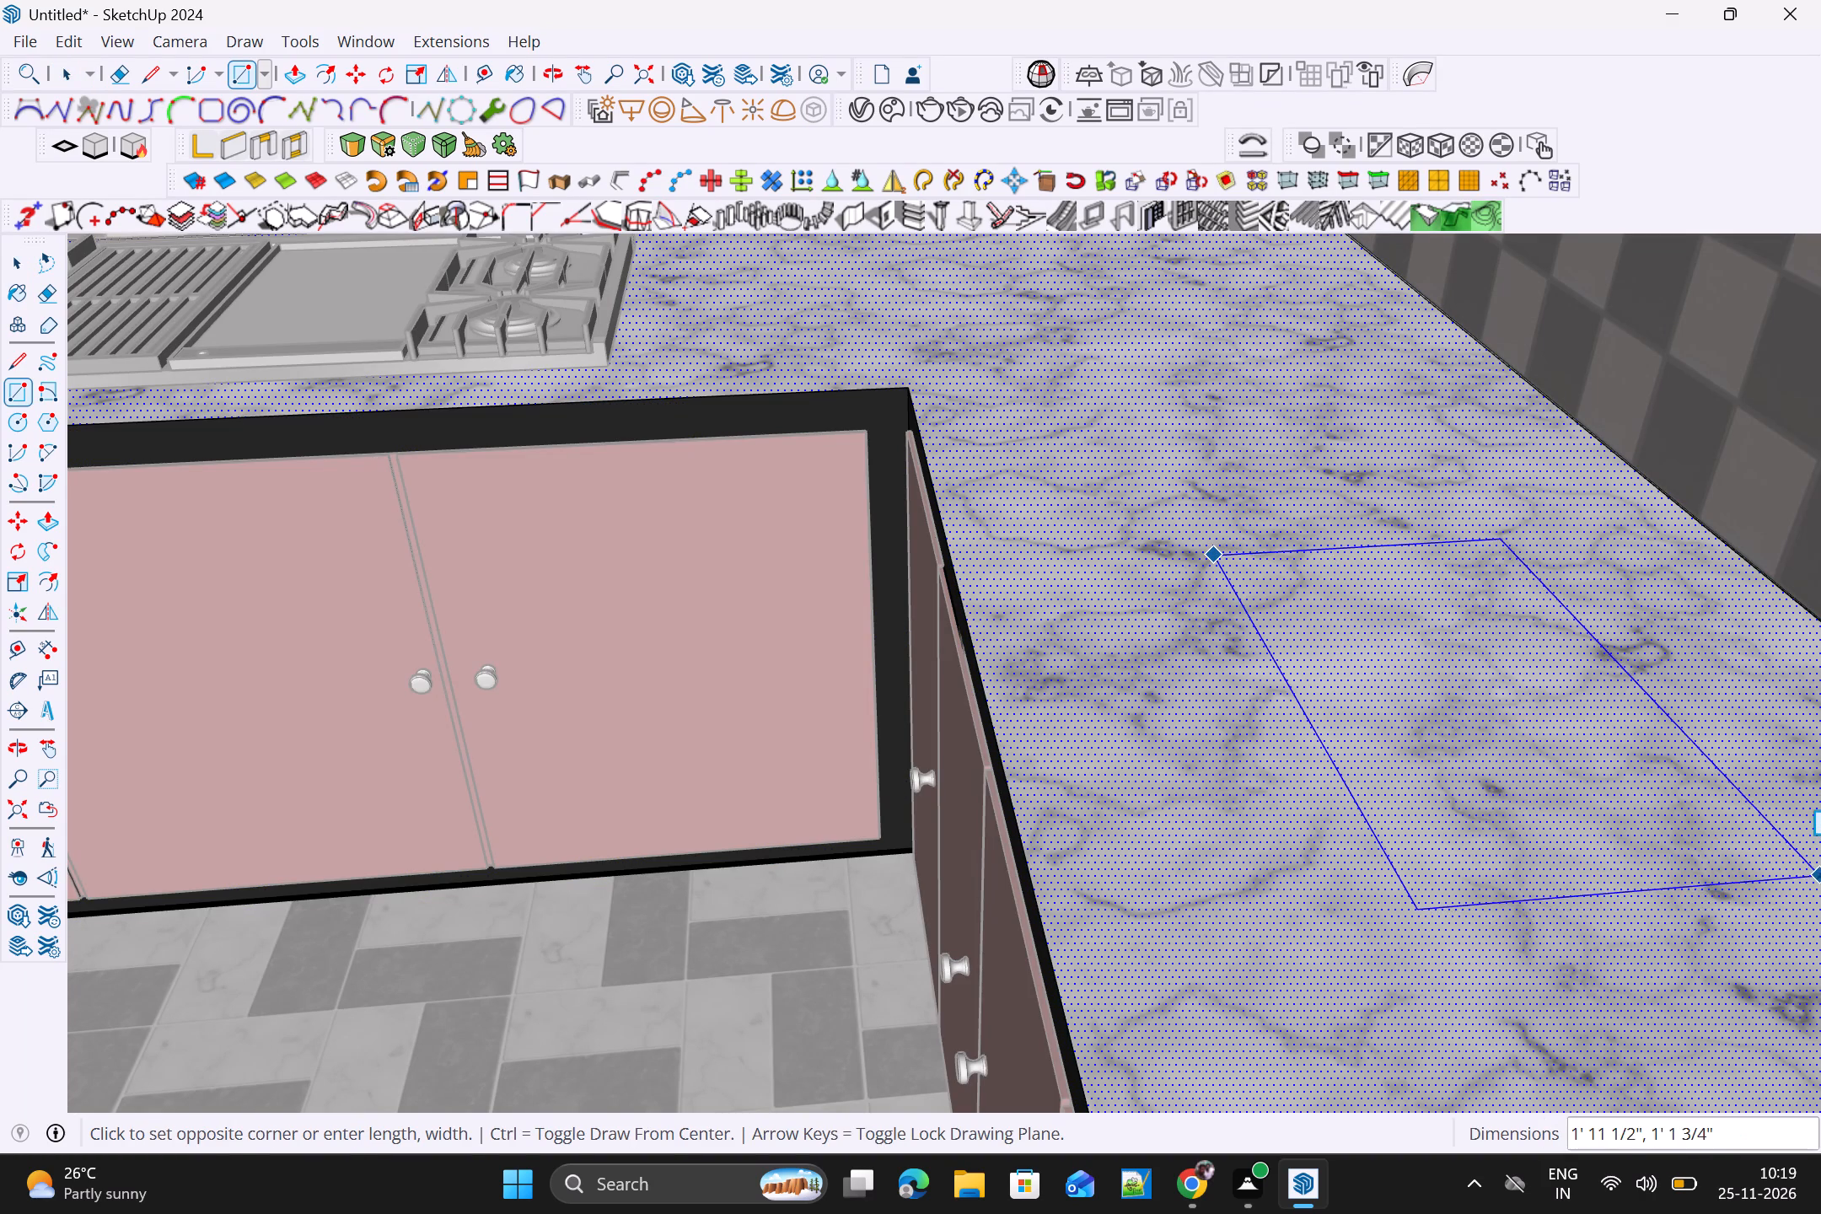
click(1820, 856)
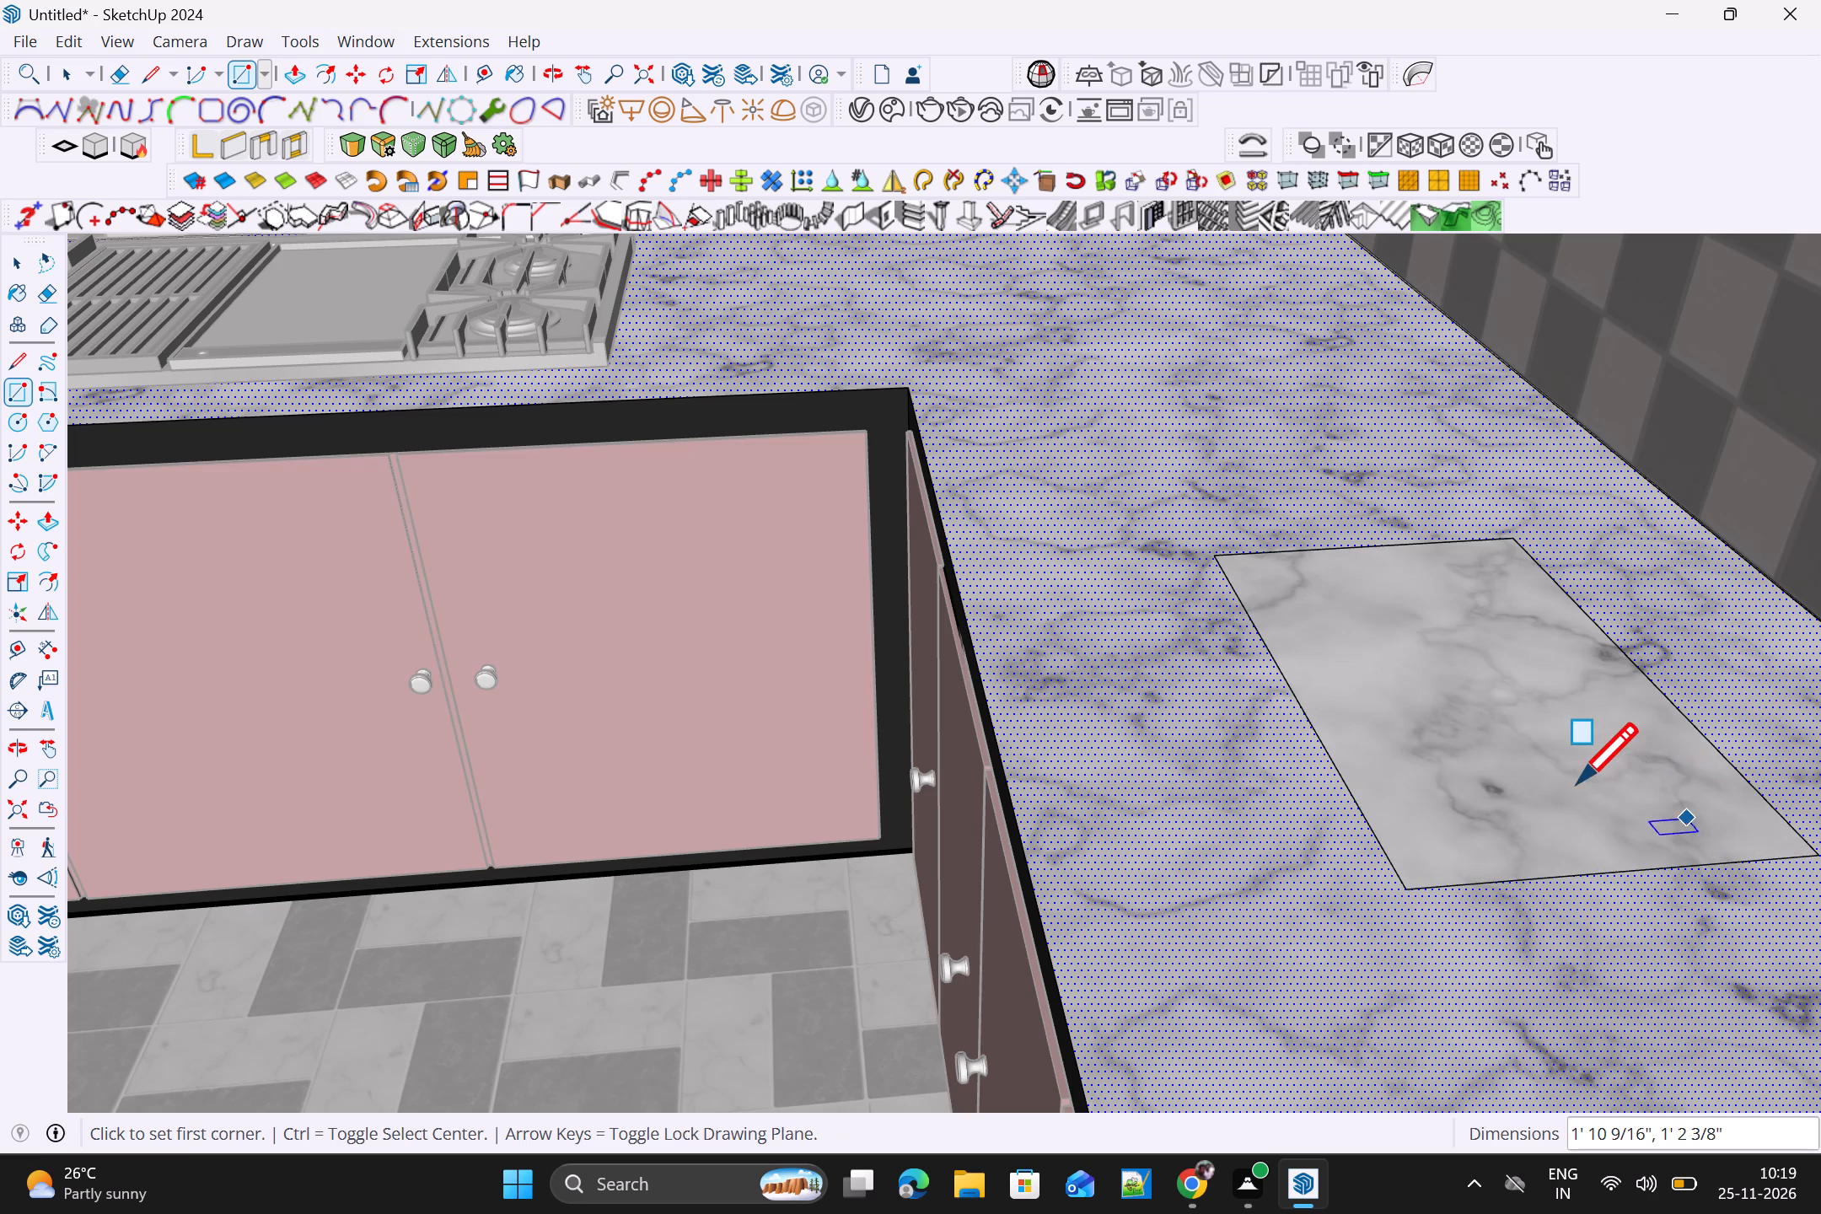
Push the rectangle on the short counter down about 1 7/8" into the marble top.
key(space)
click(1573, 775)
key(p)
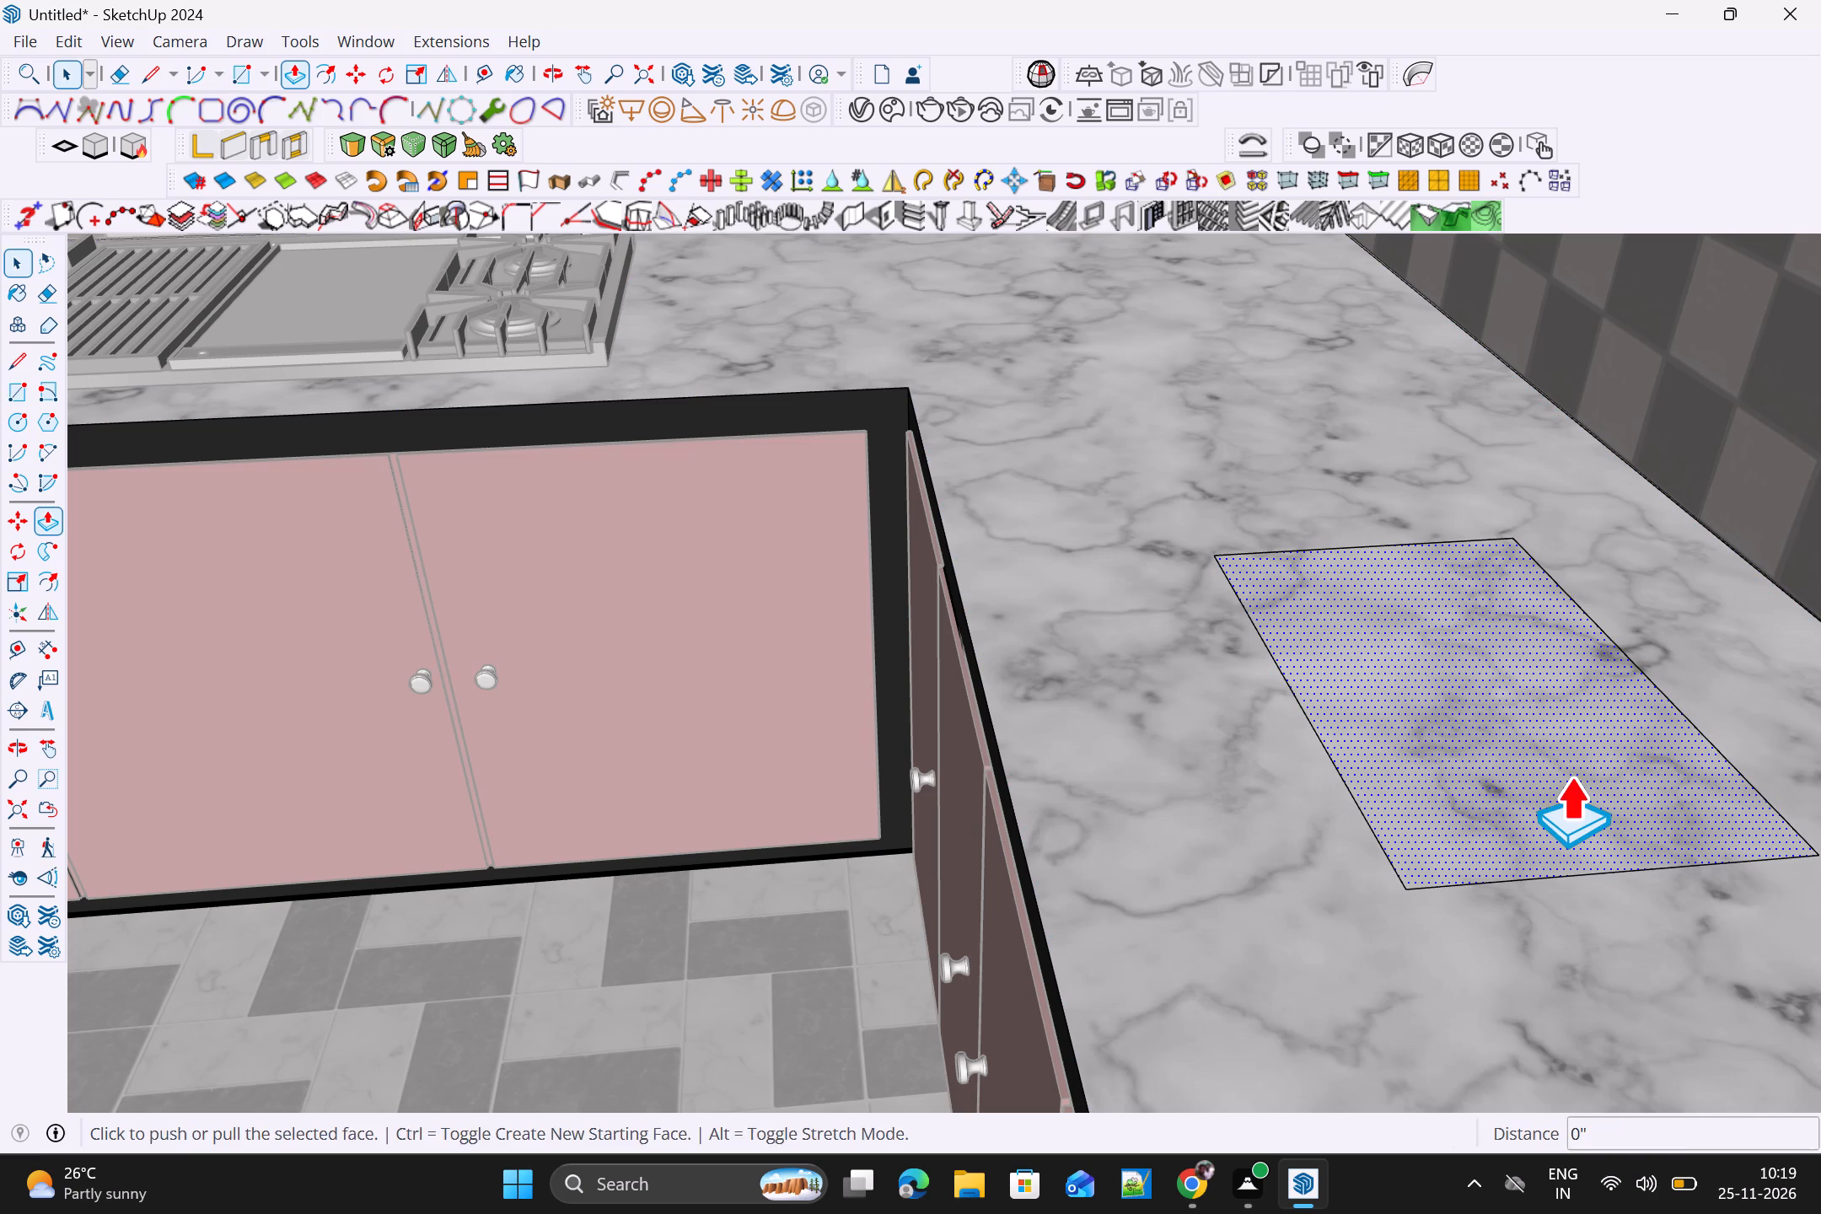
click(1561, 748)
click(1533, 787)
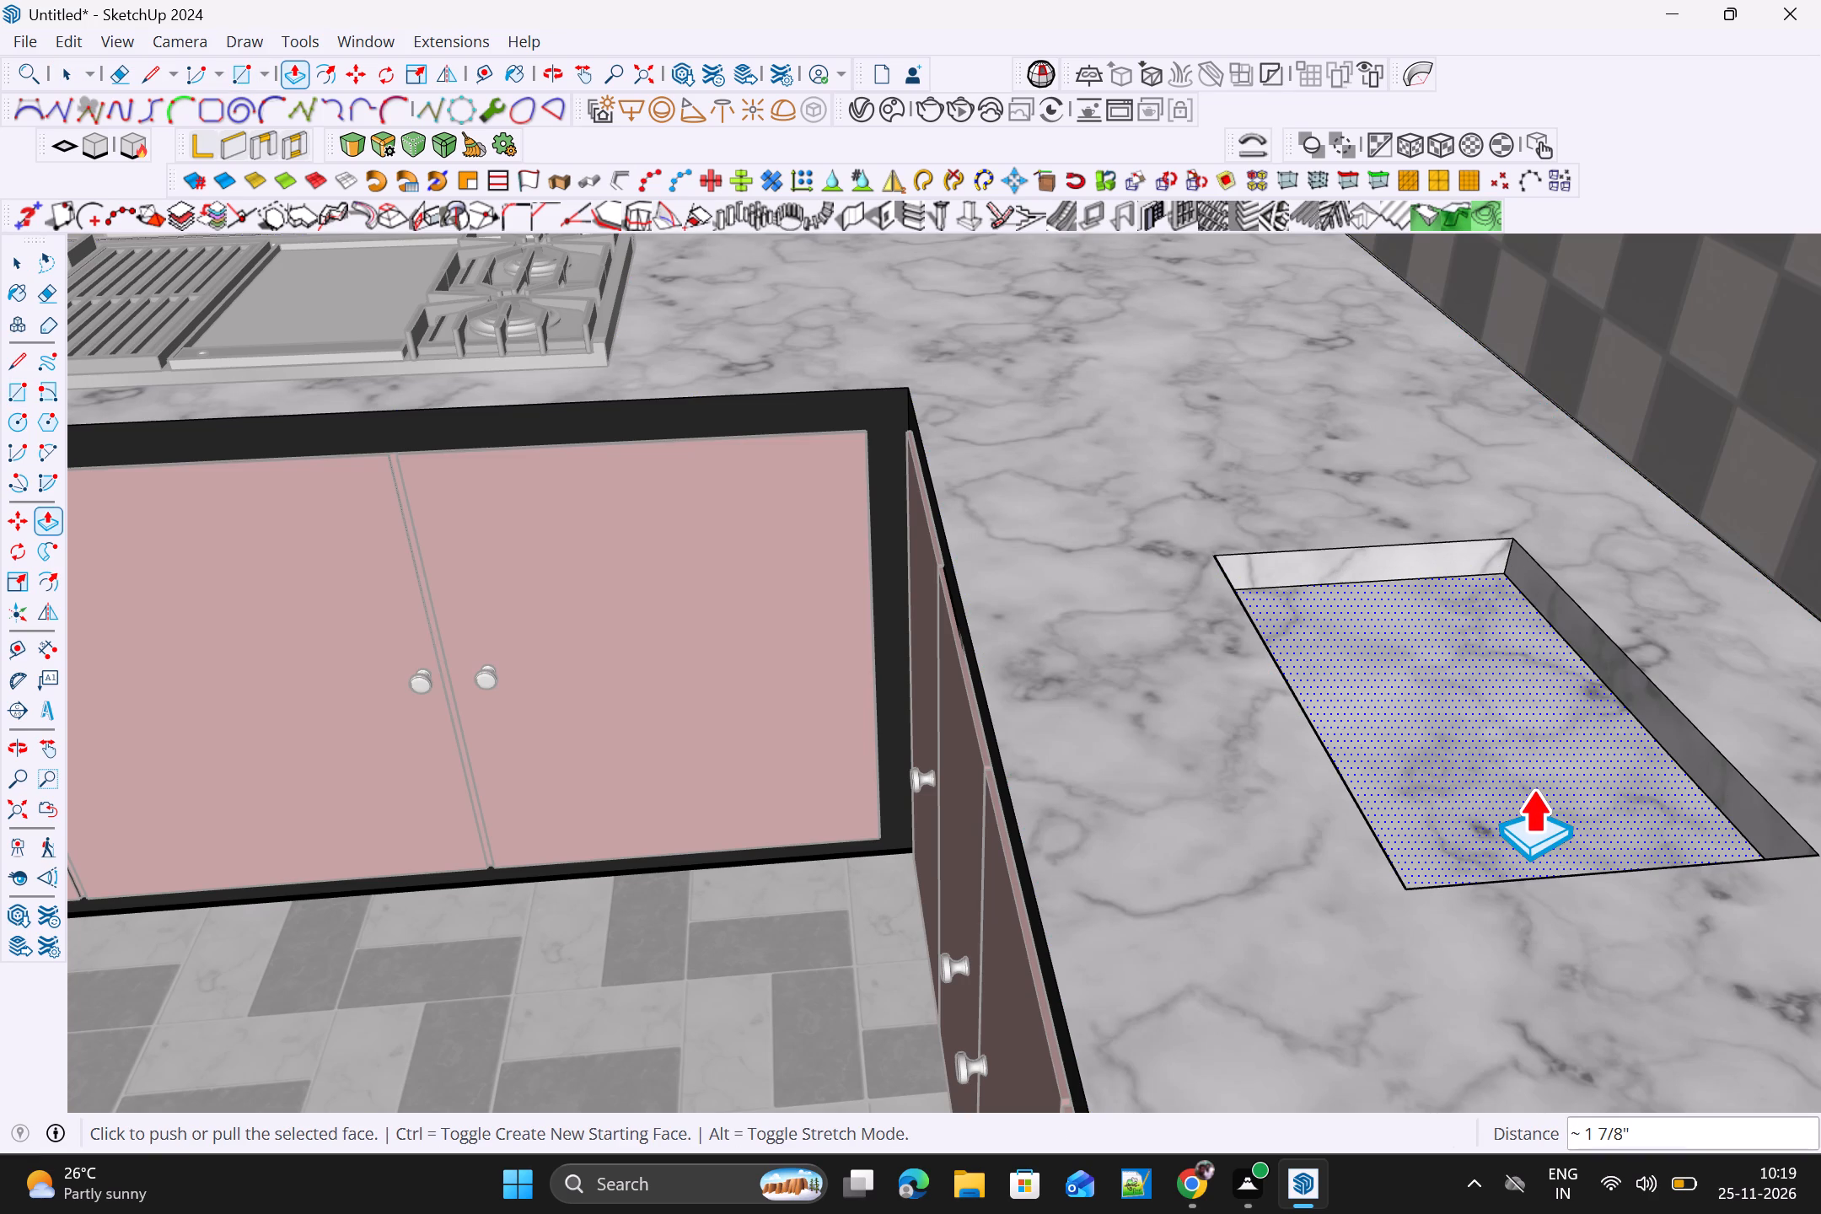
Delete the bottom face of the recess to leave an open cutout in the short counter, and exit the counter group.
key(space)
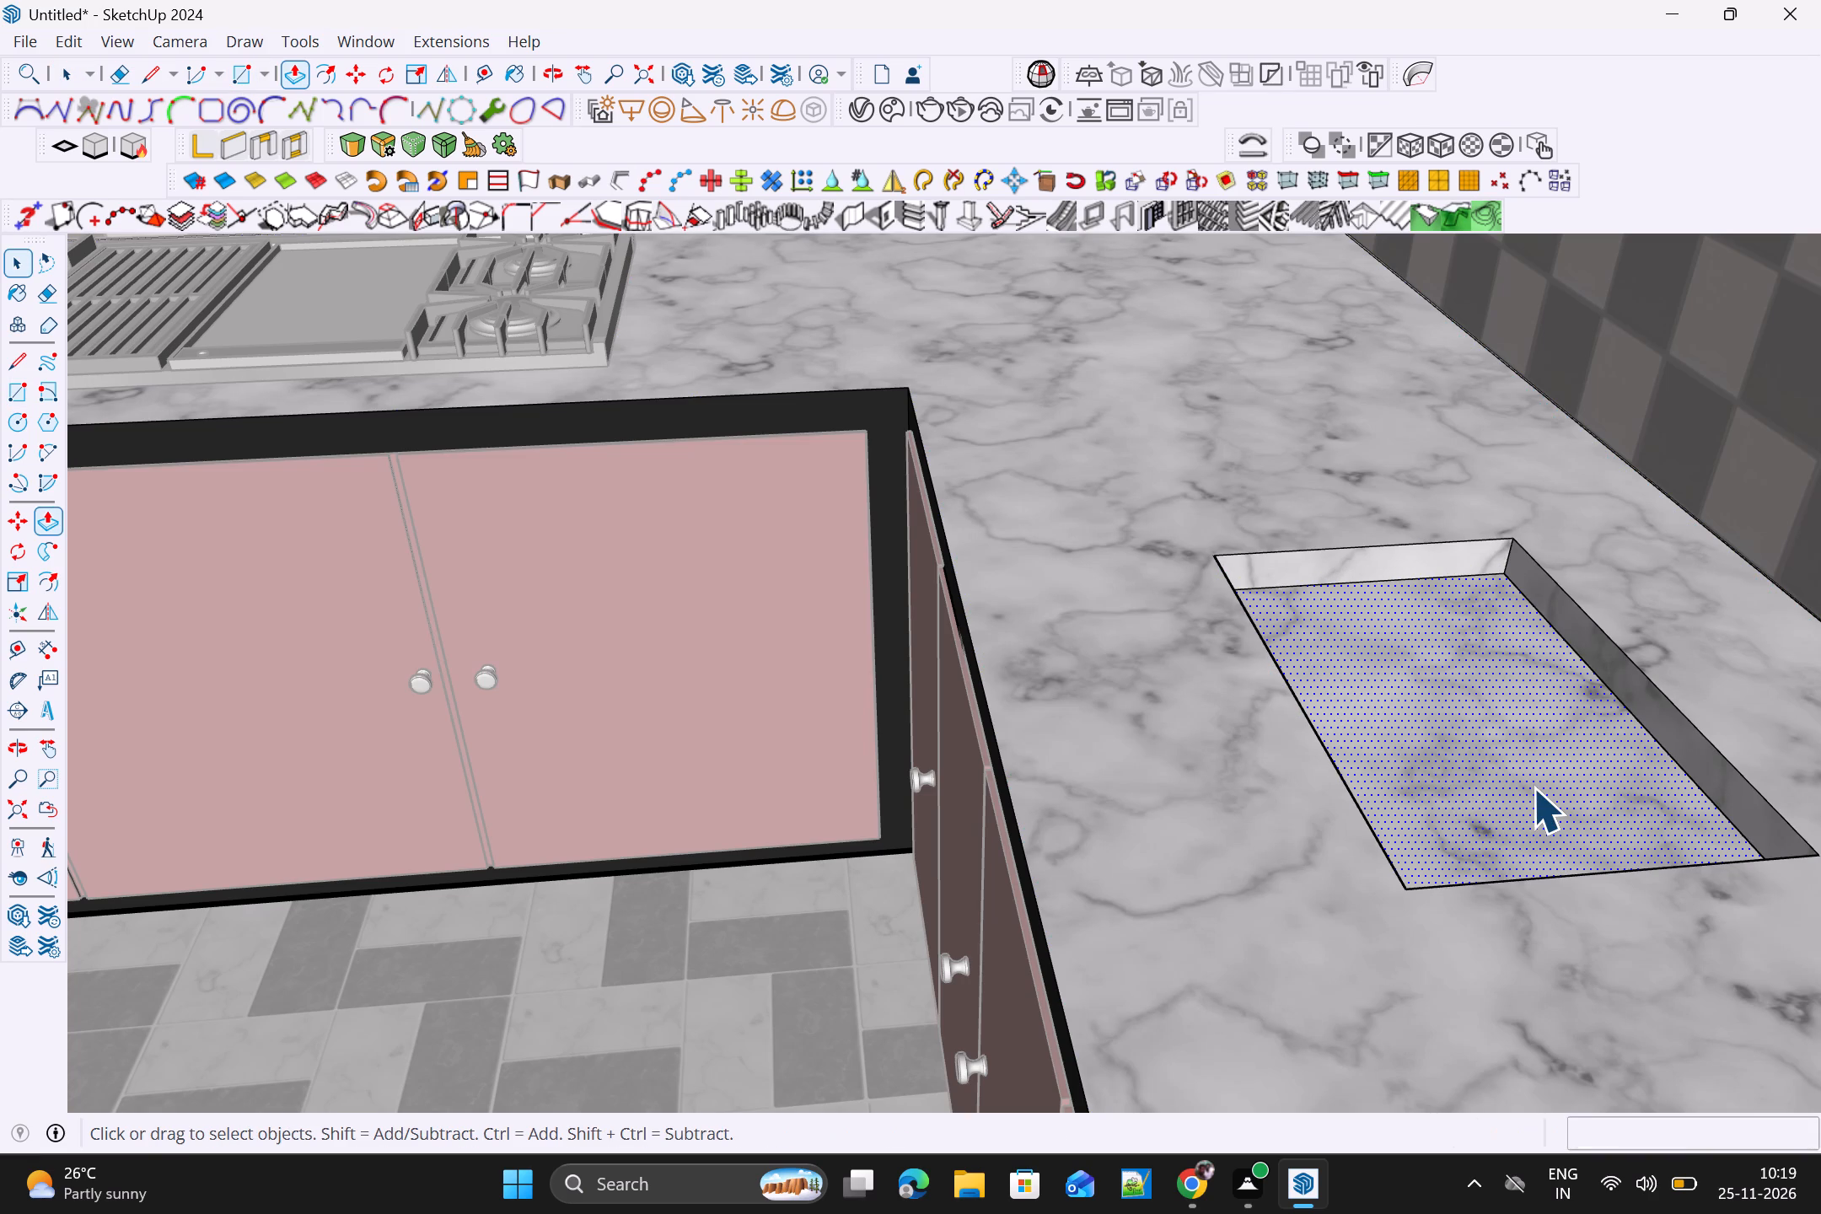
click(1533, 787)
key(Delete)
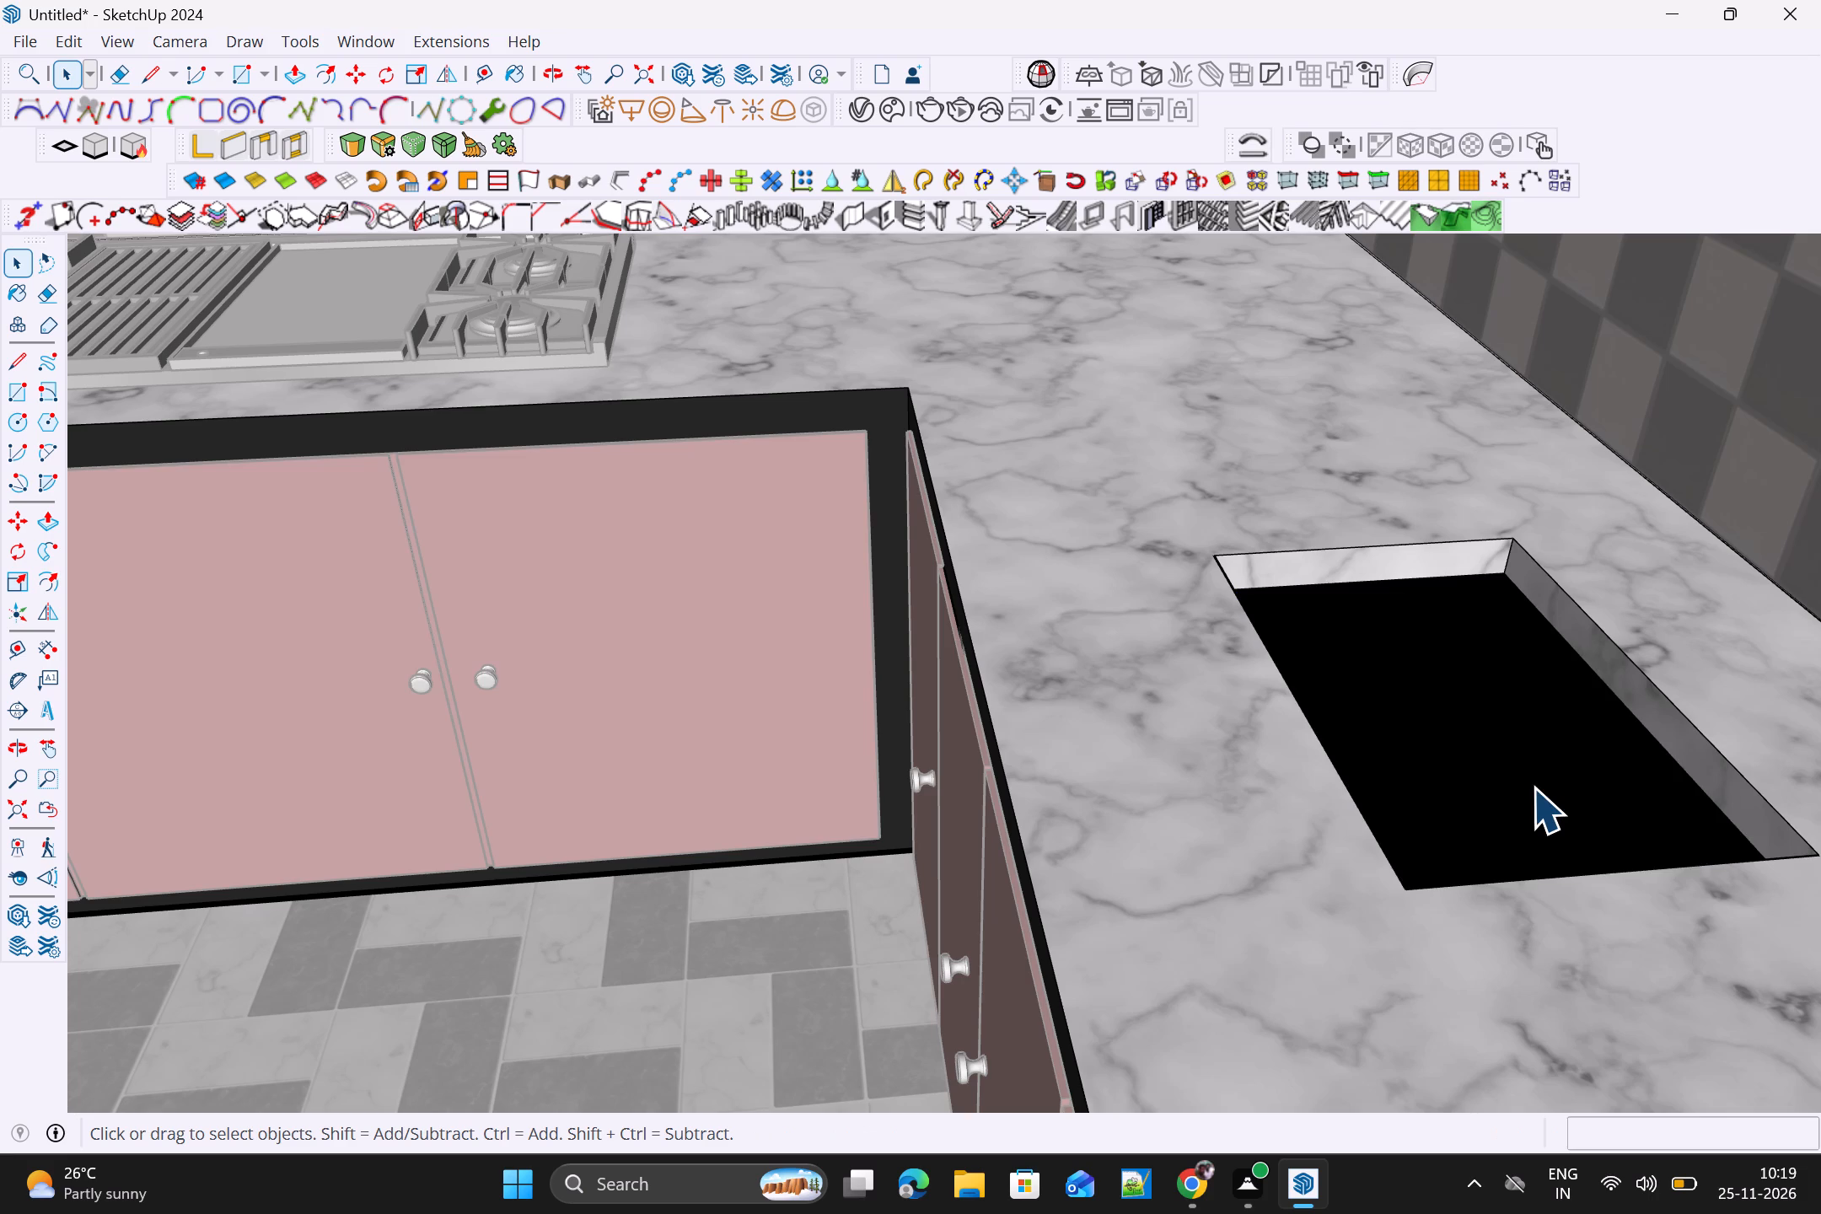
click(1533, 787)
scroll(1533, 787, down, 7)
middle_drag(1536, 793, 1416, 950)
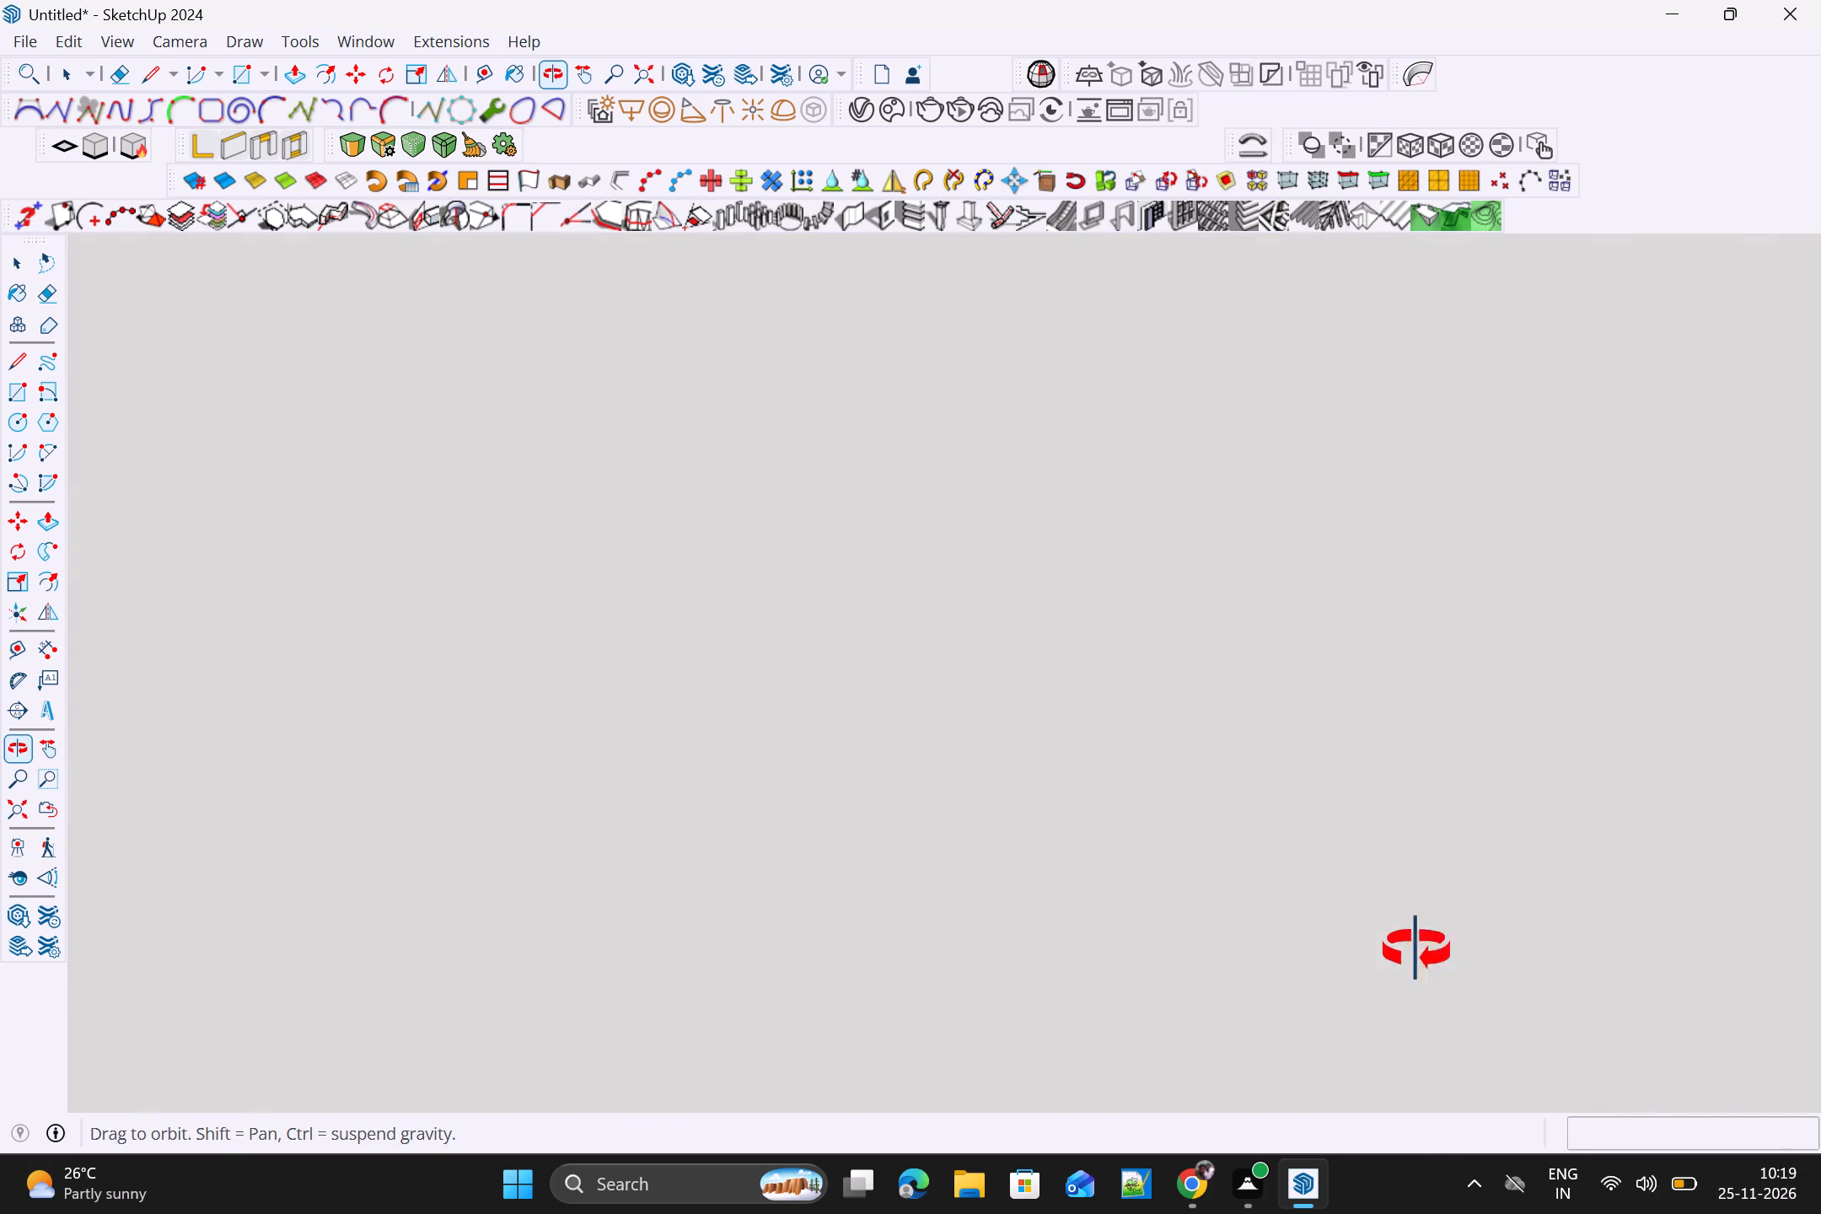
middle_drag(1416, 950, 1747, 876)
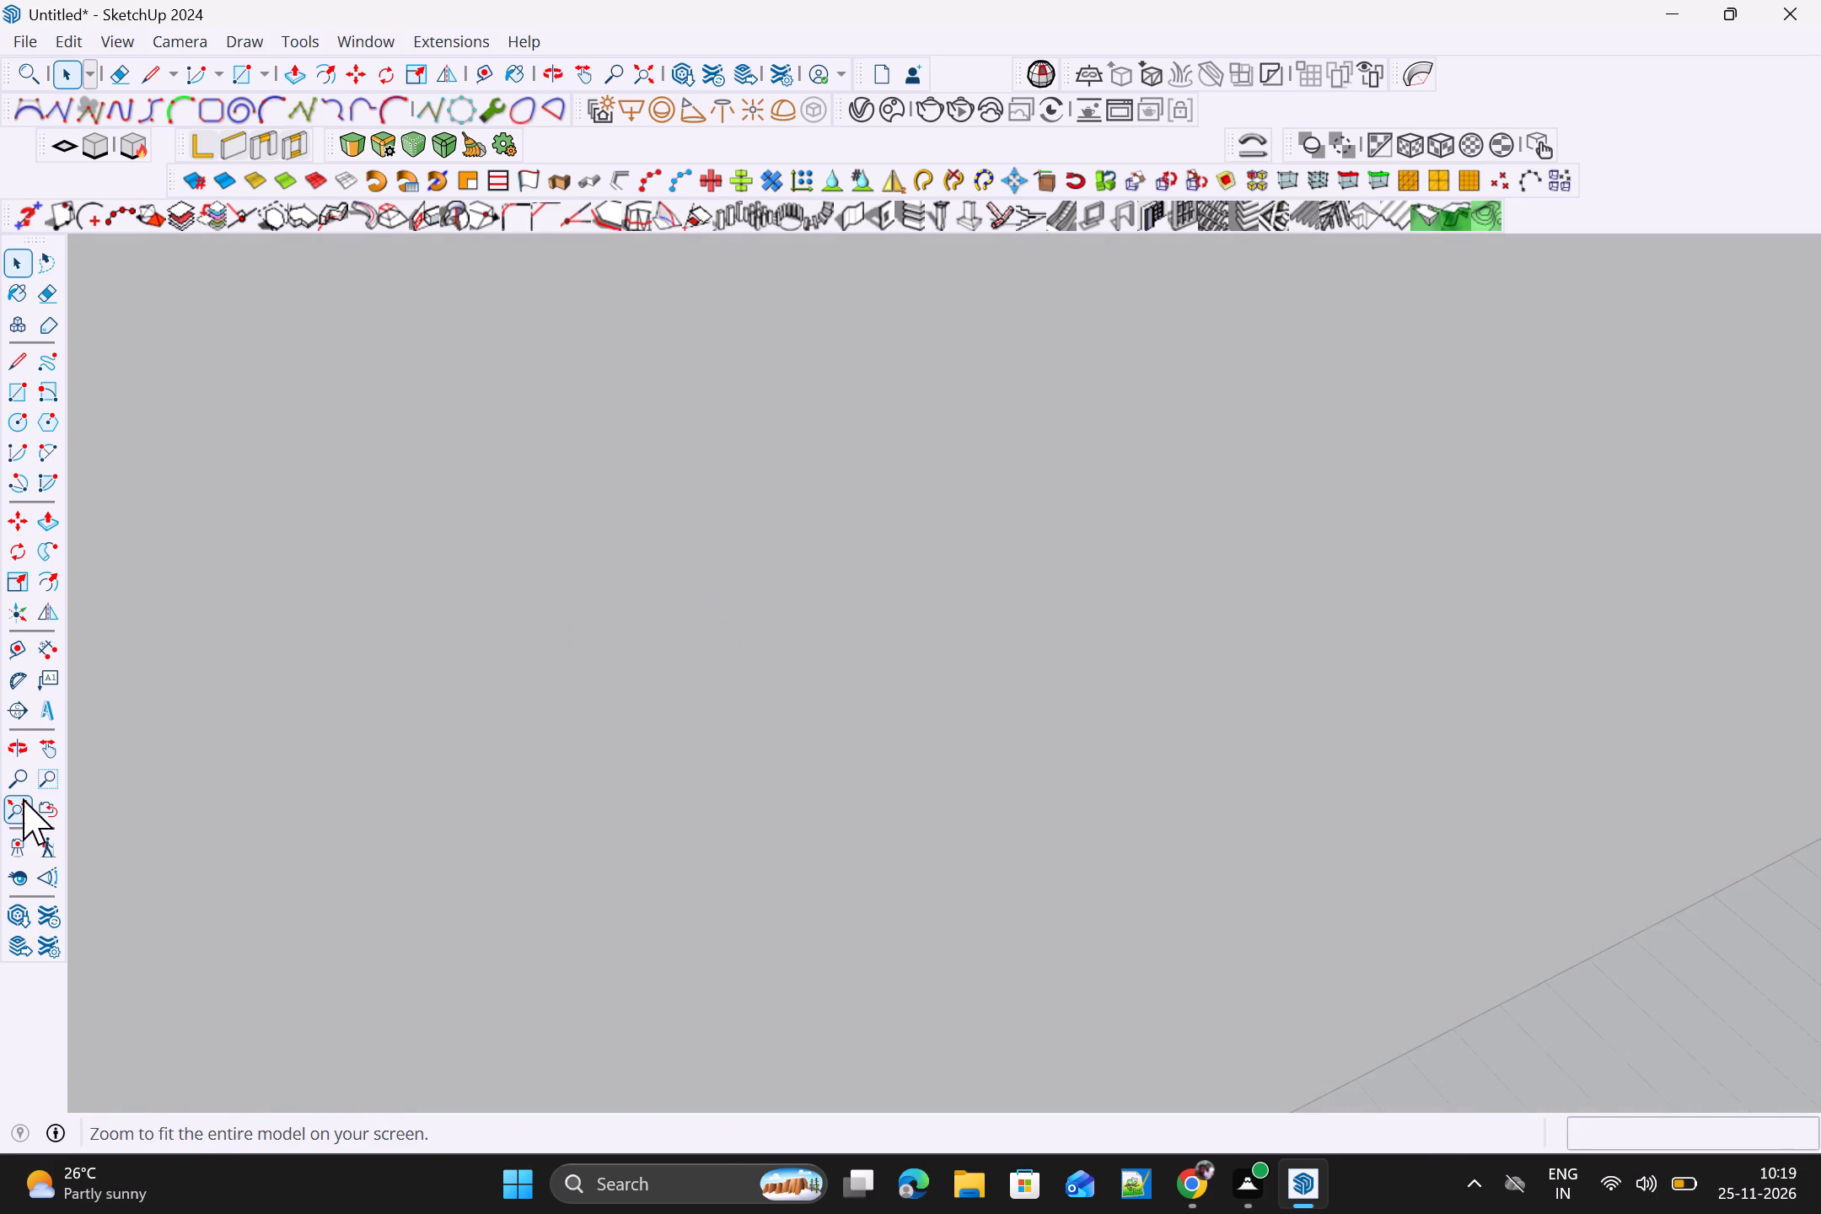
click(23, 800)
click(1580, 744)
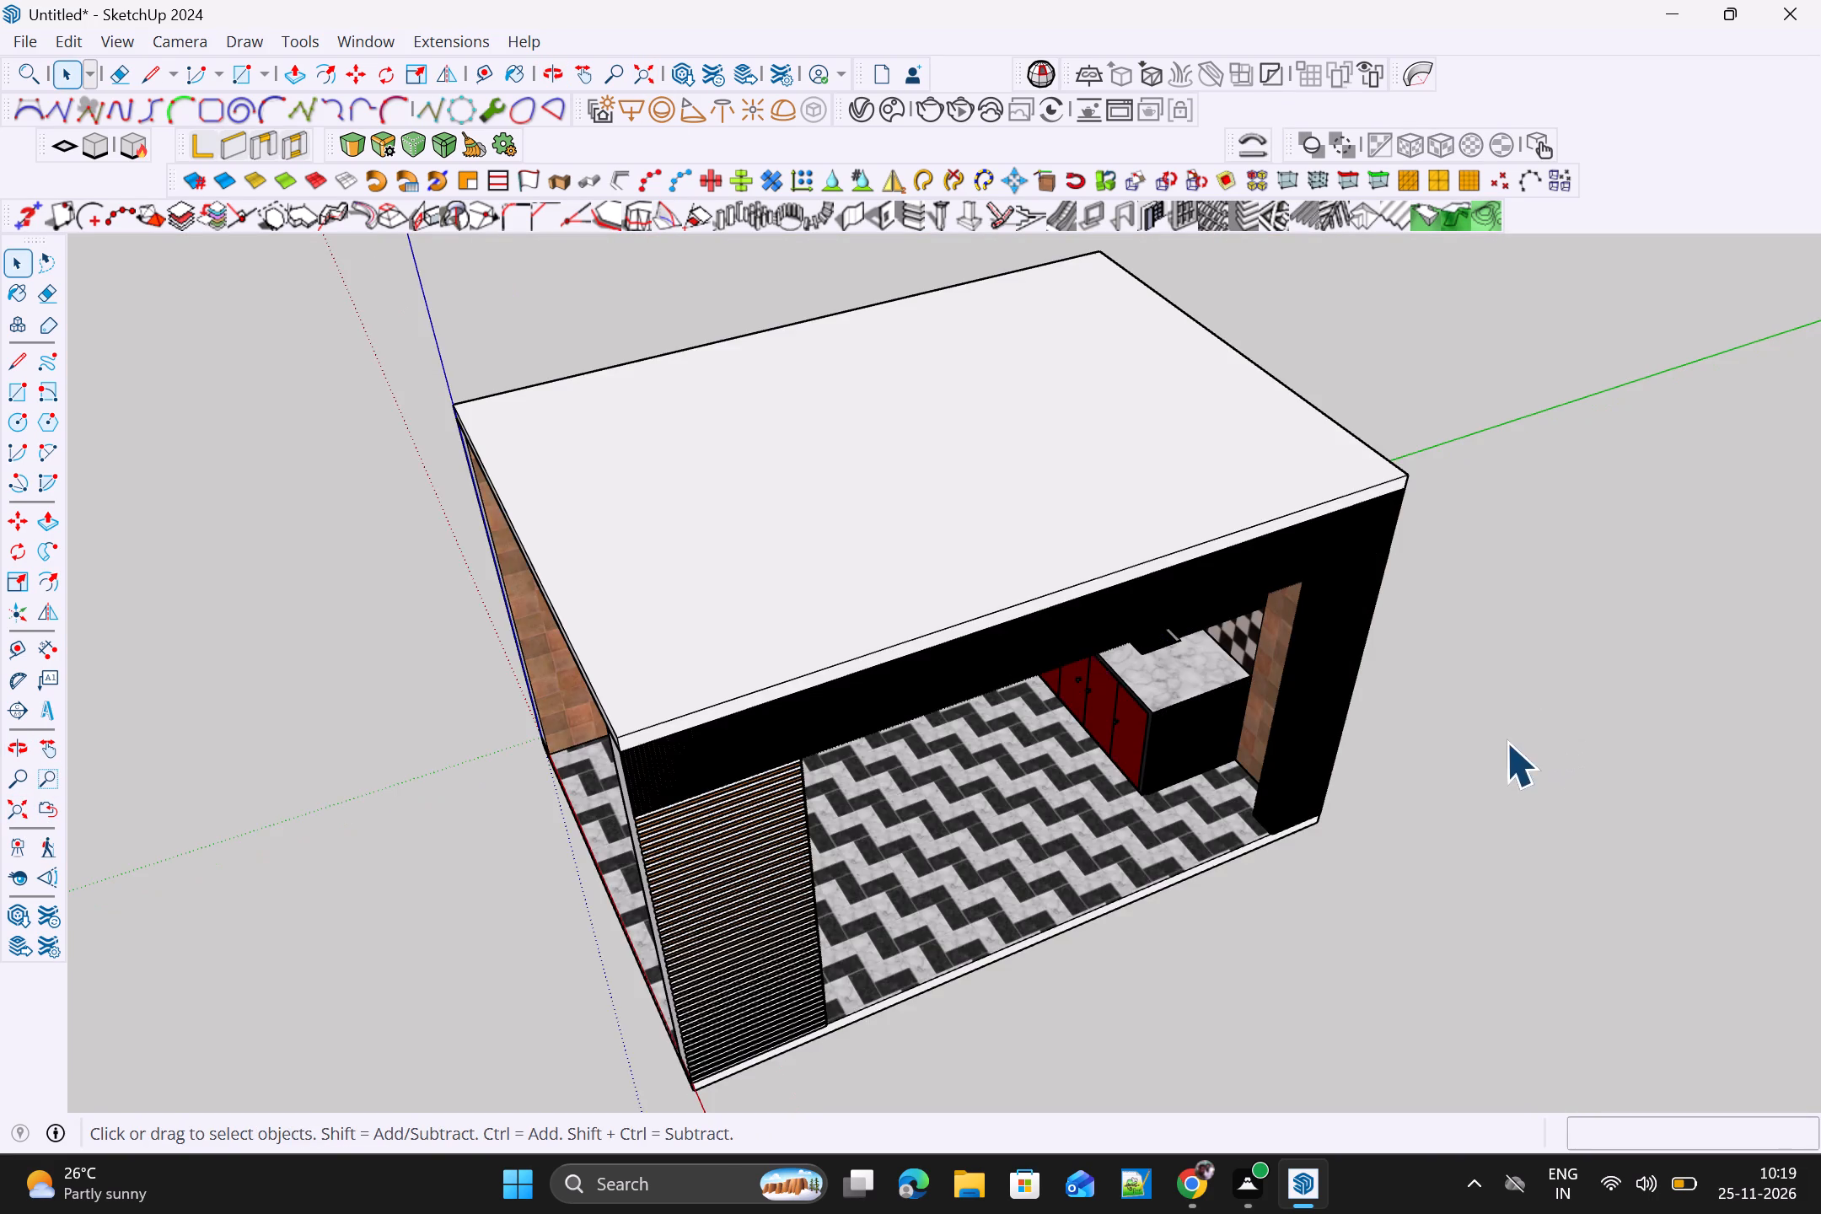
Open 3D Warehouse, dismiss the promotional offer, and search the model library for SINK.
middle_drag(1506, 744, 1349, 631)
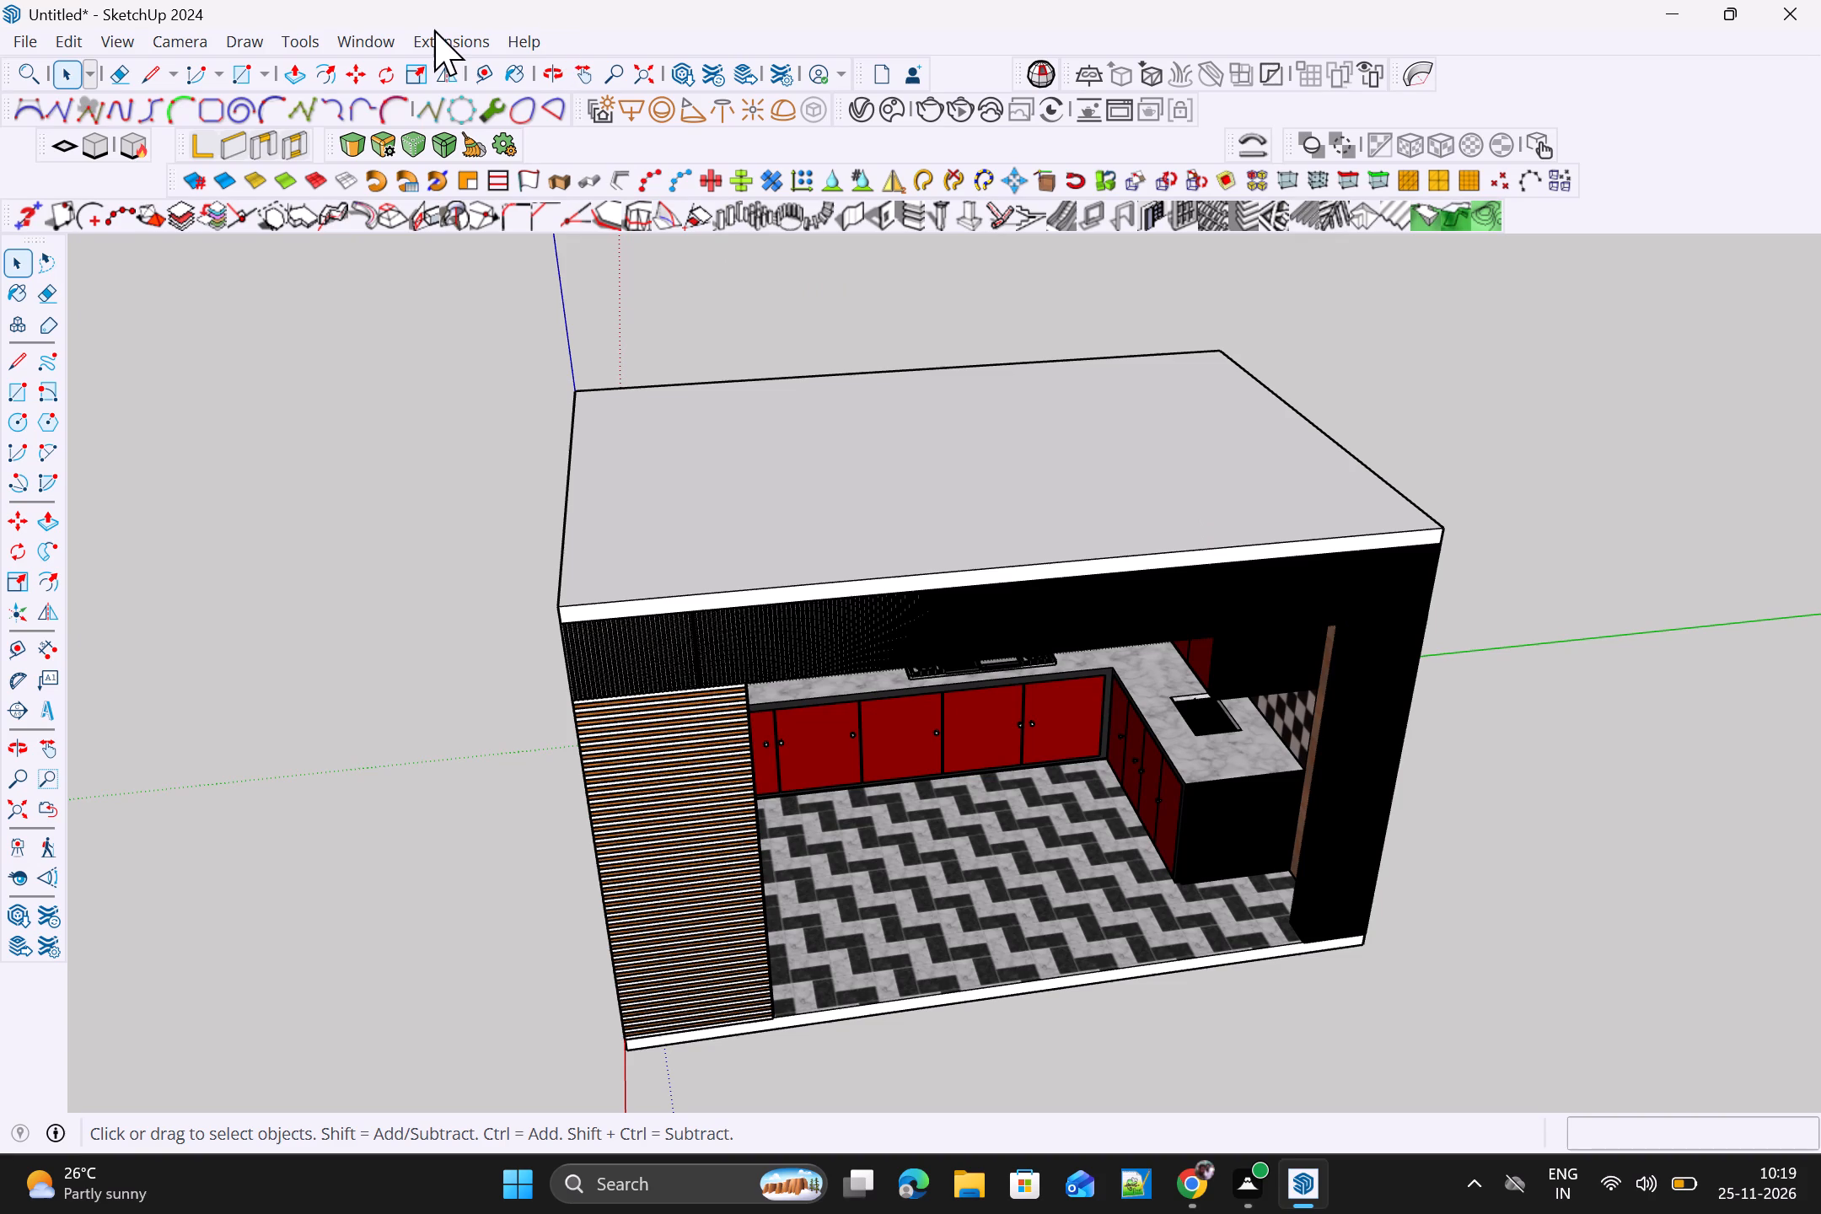
click(367, 35)
click(384, 234)
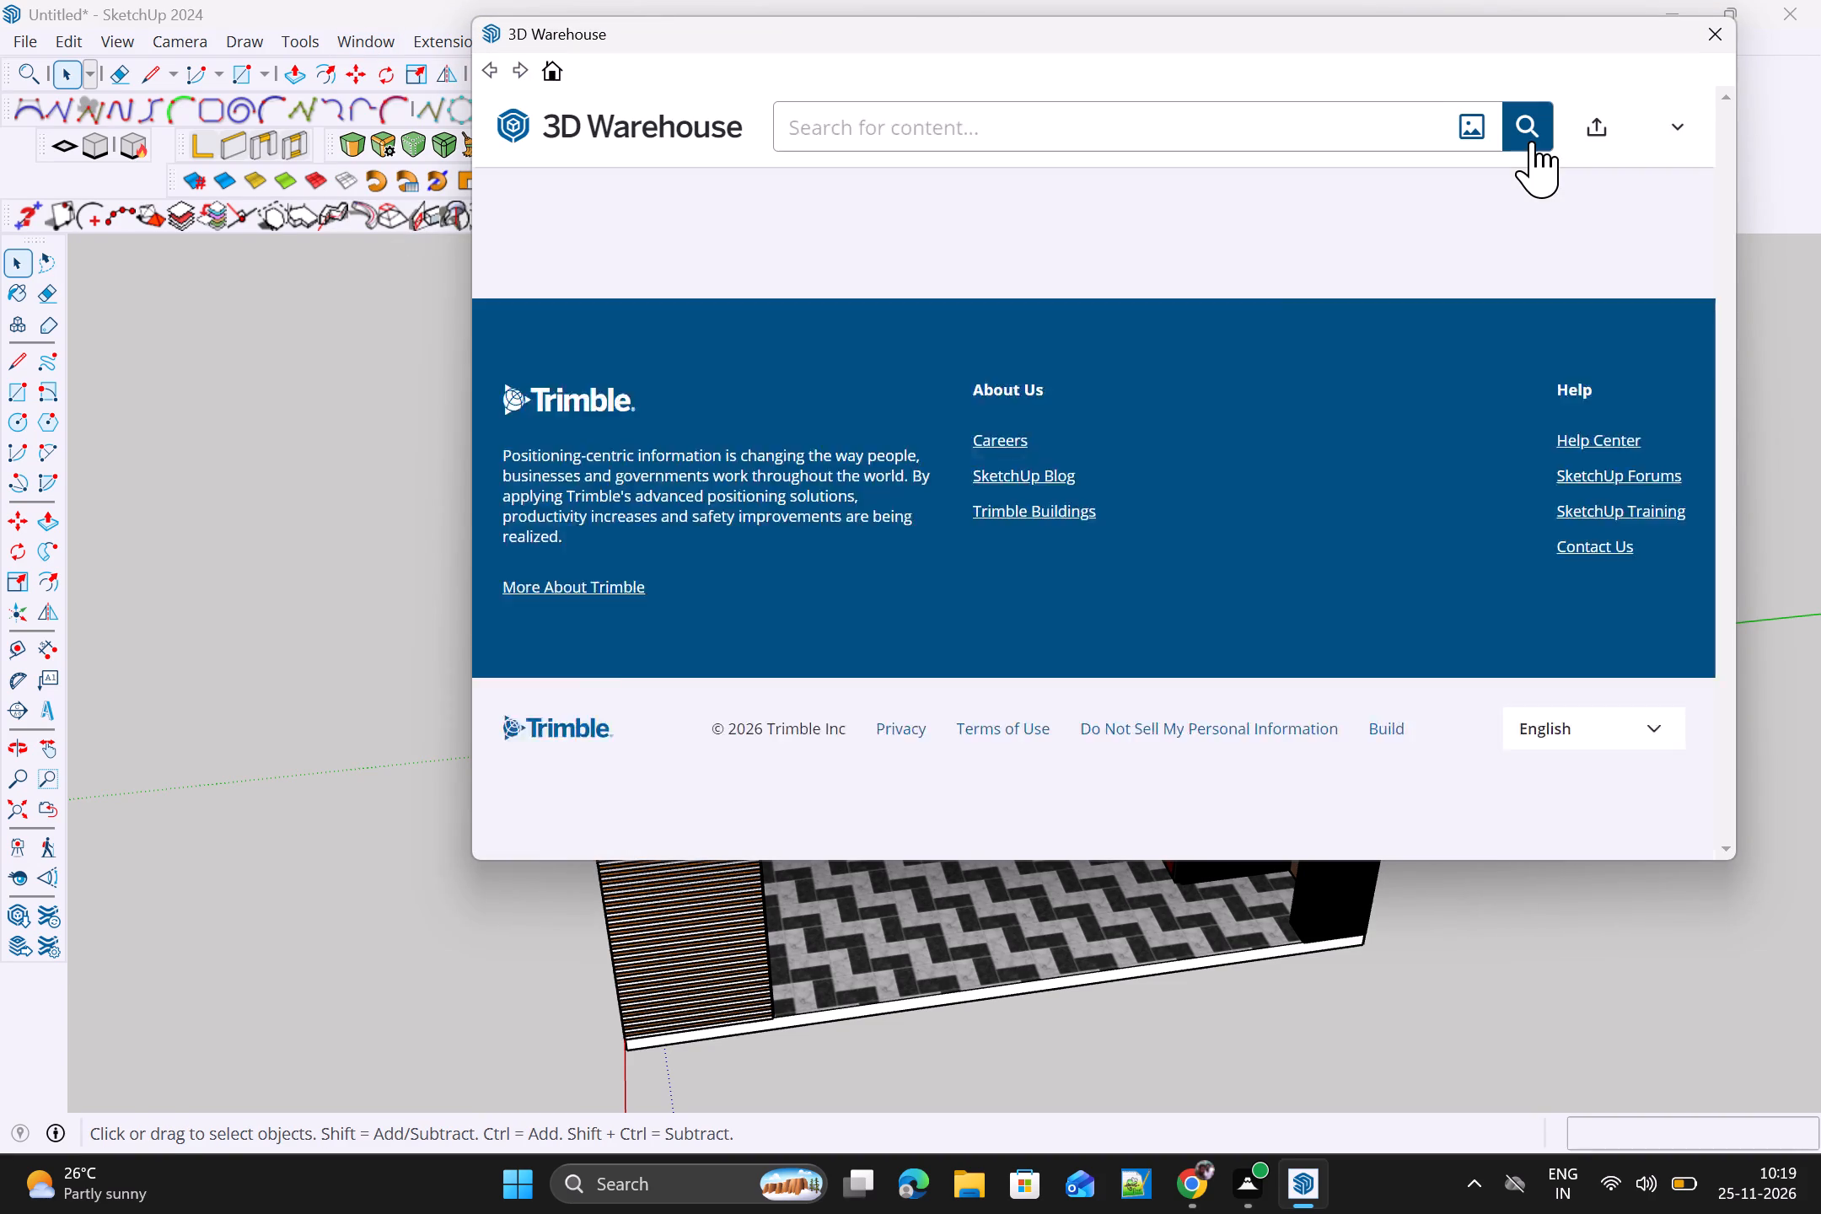
click(1427, 123)
click(1328, 126)
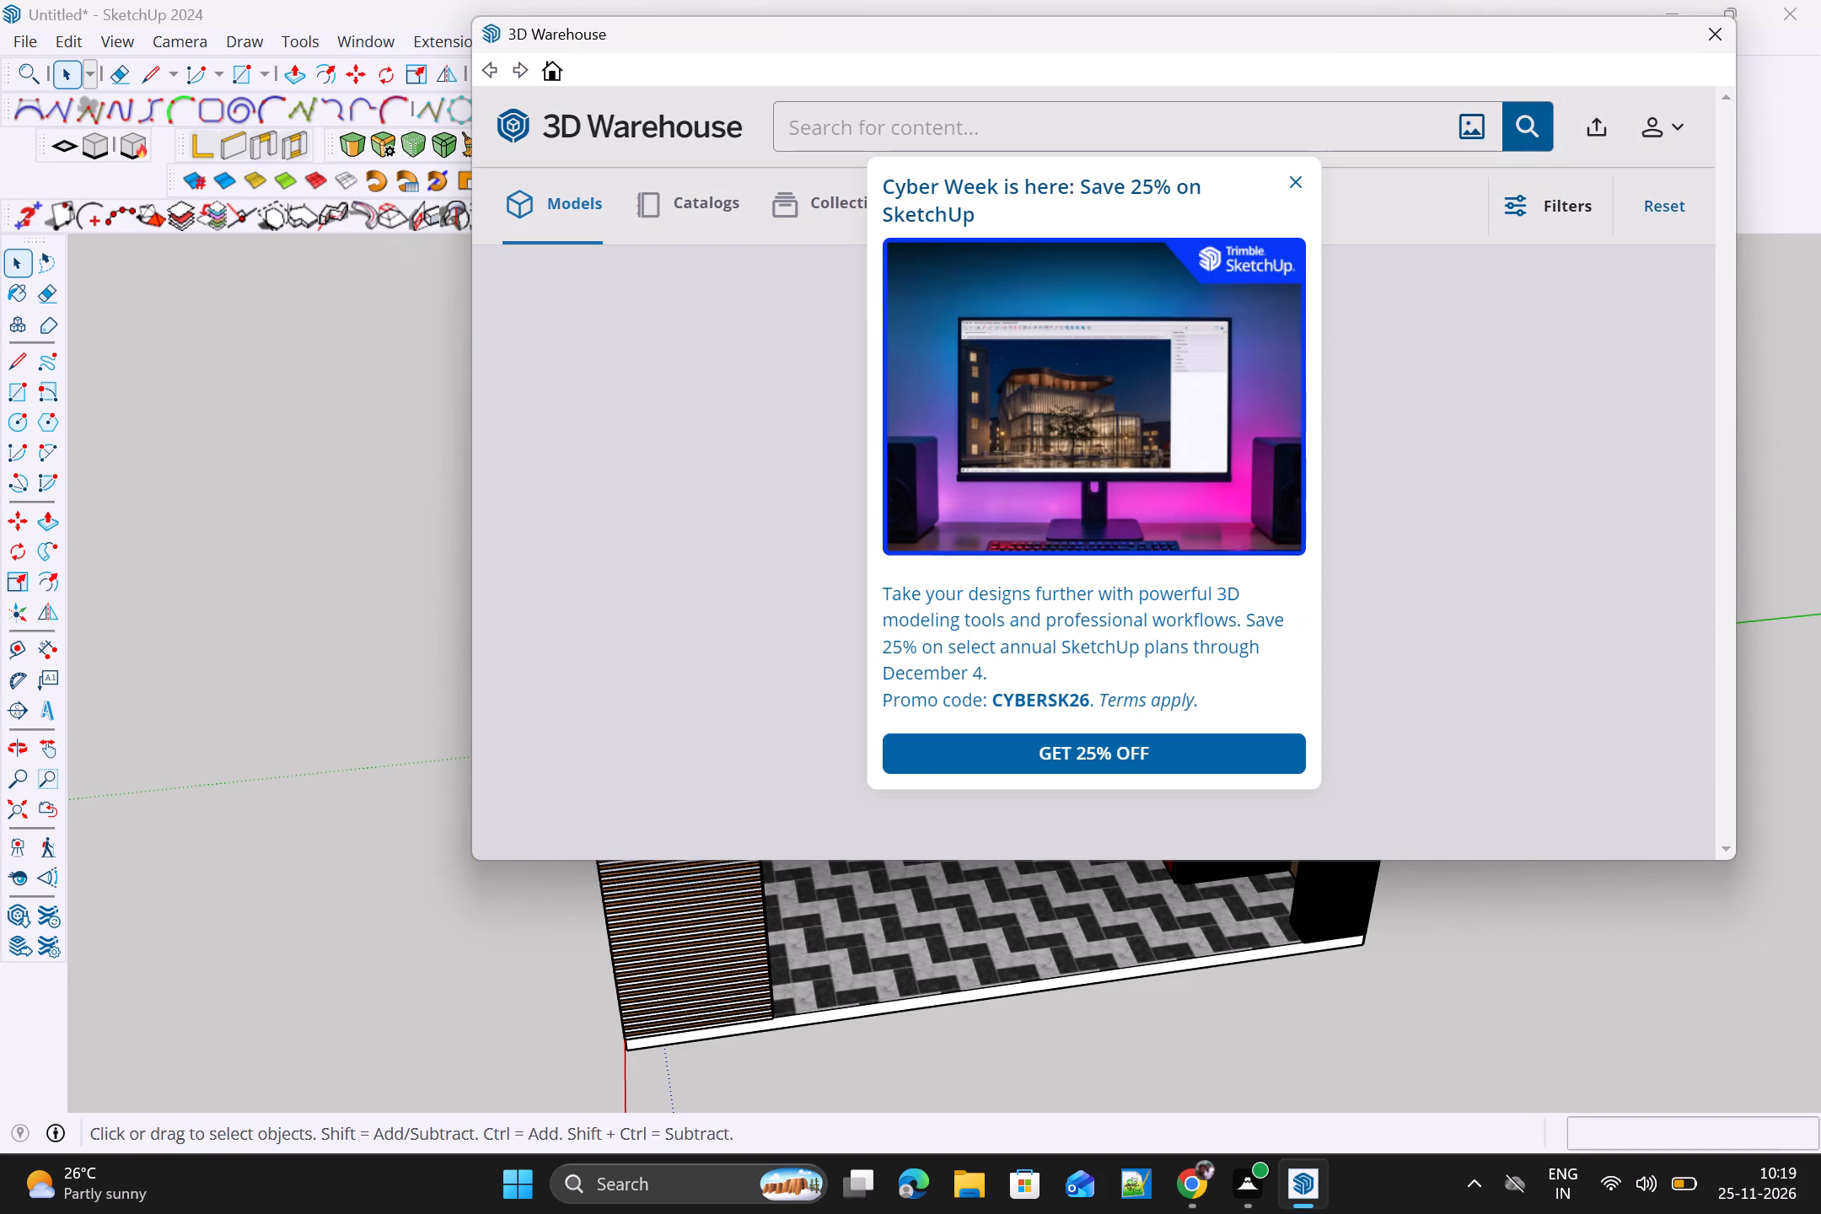
text(SIK)
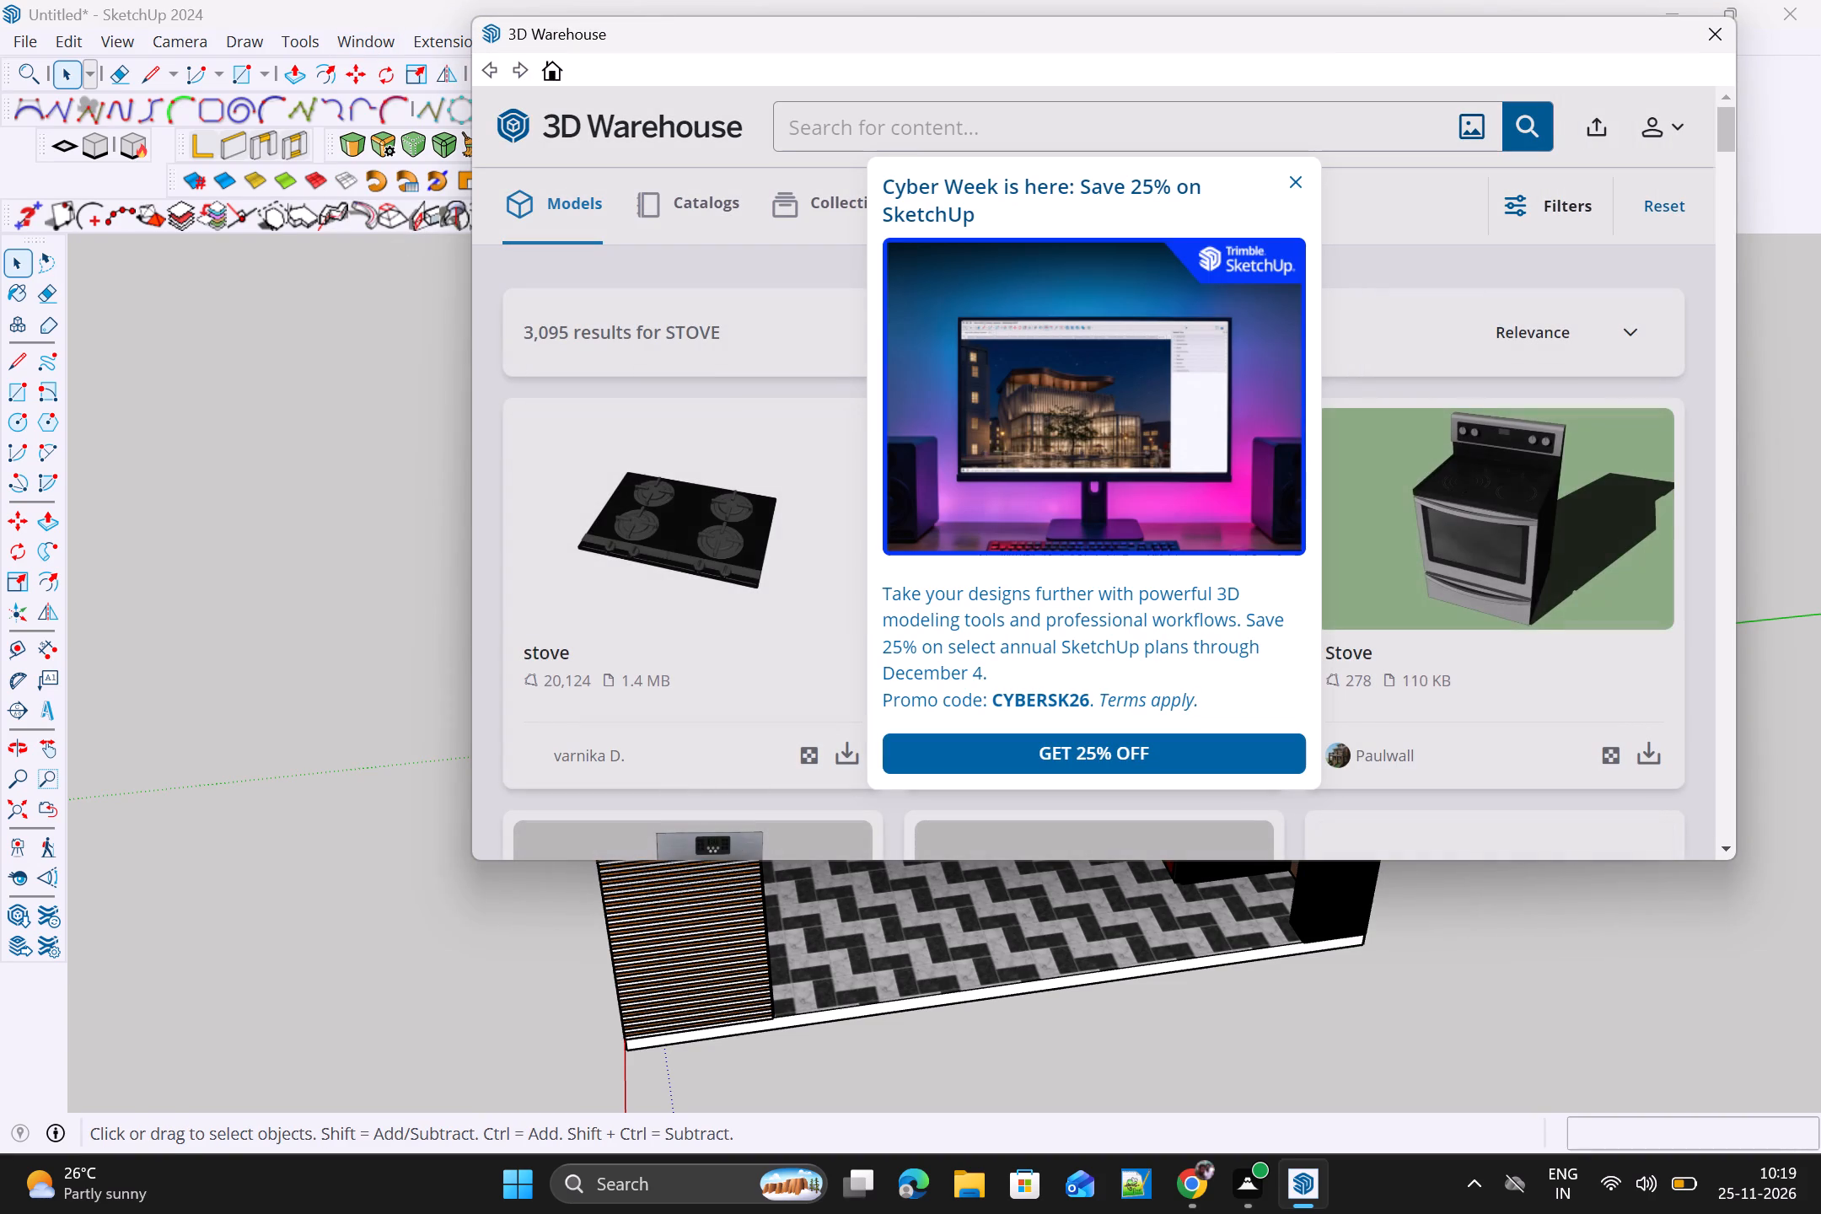
click(1295, 190)
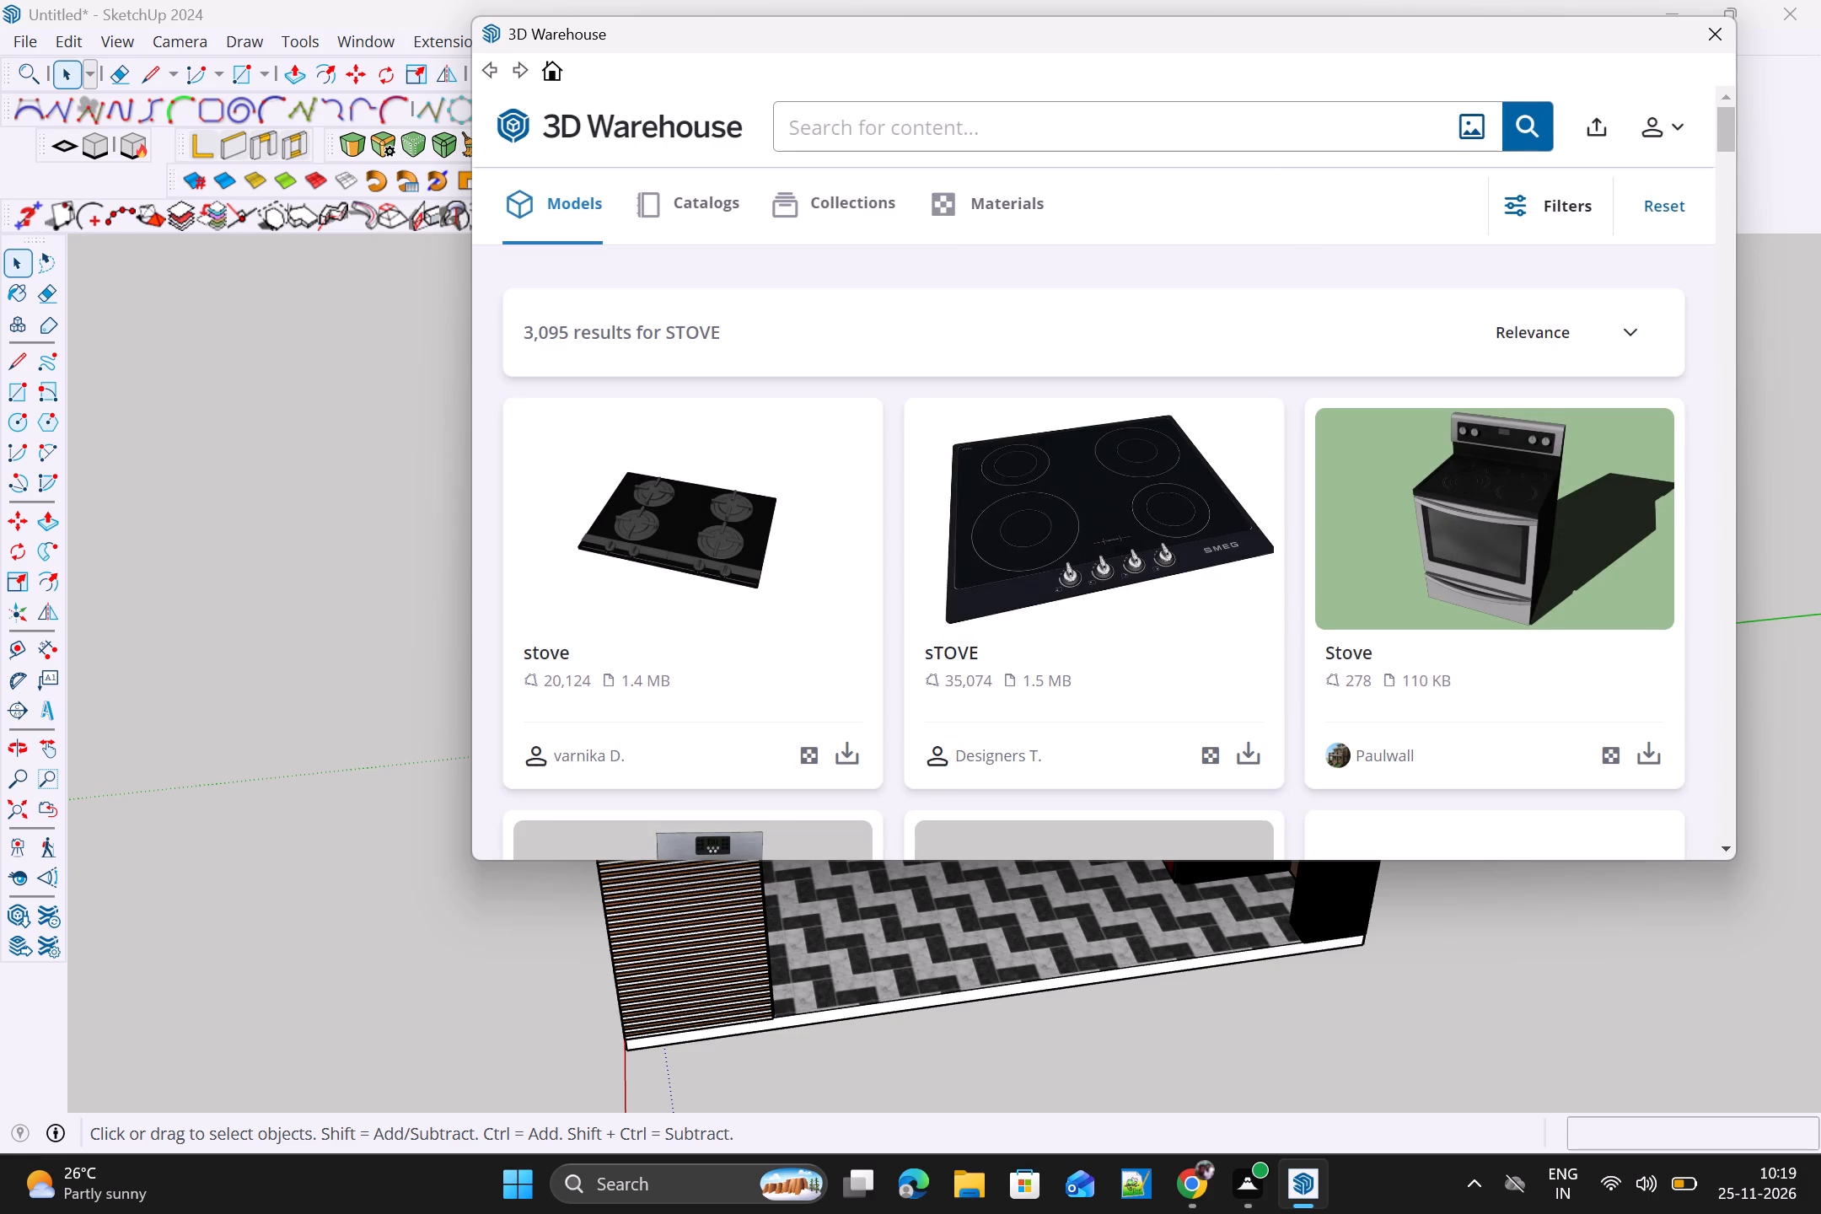
click(1268, 145)
text(SINK)
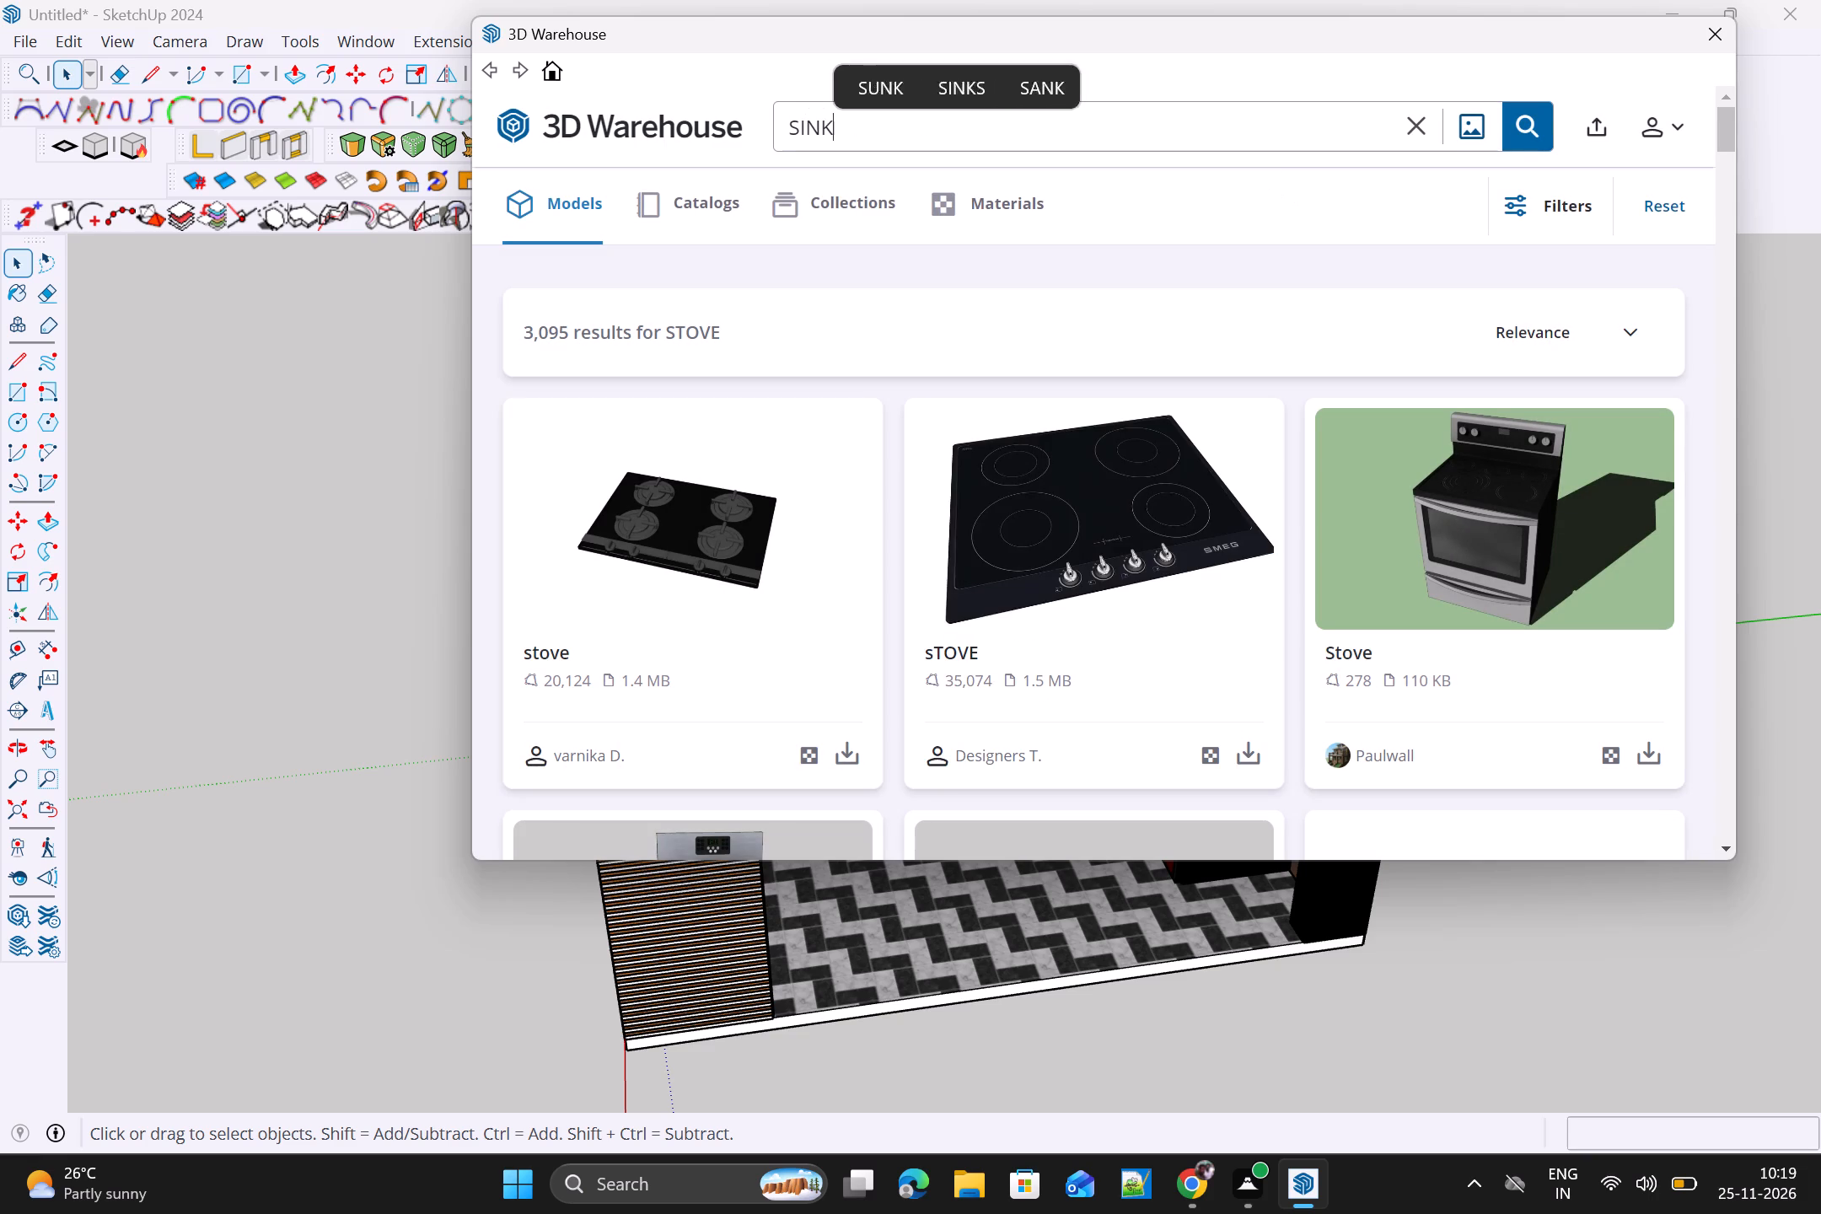
key(Return)
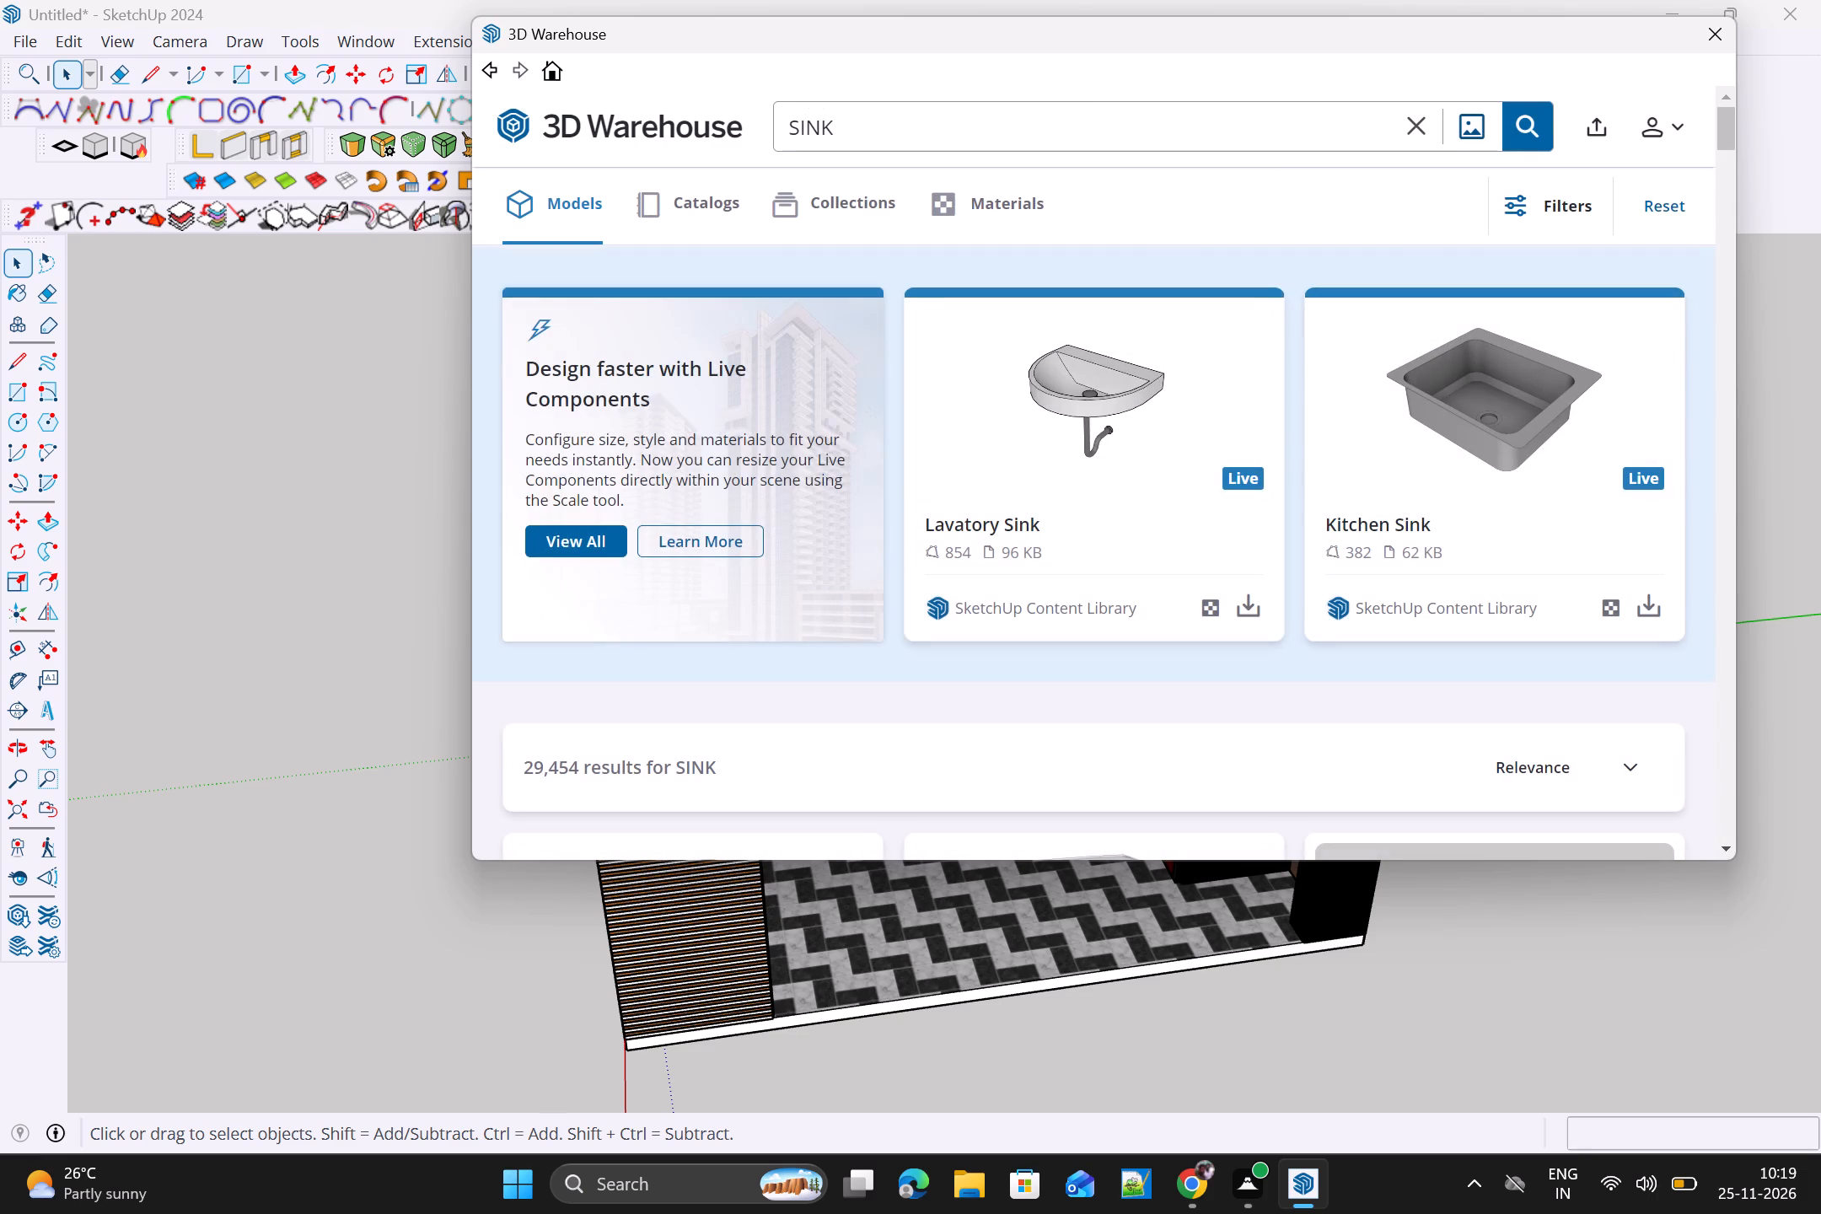
Browse the results for the 189 KB steel sink with a ribbed drainboard, load it into the model, and place it outside the kitchen.
scroll(1363, 426, down, 1)
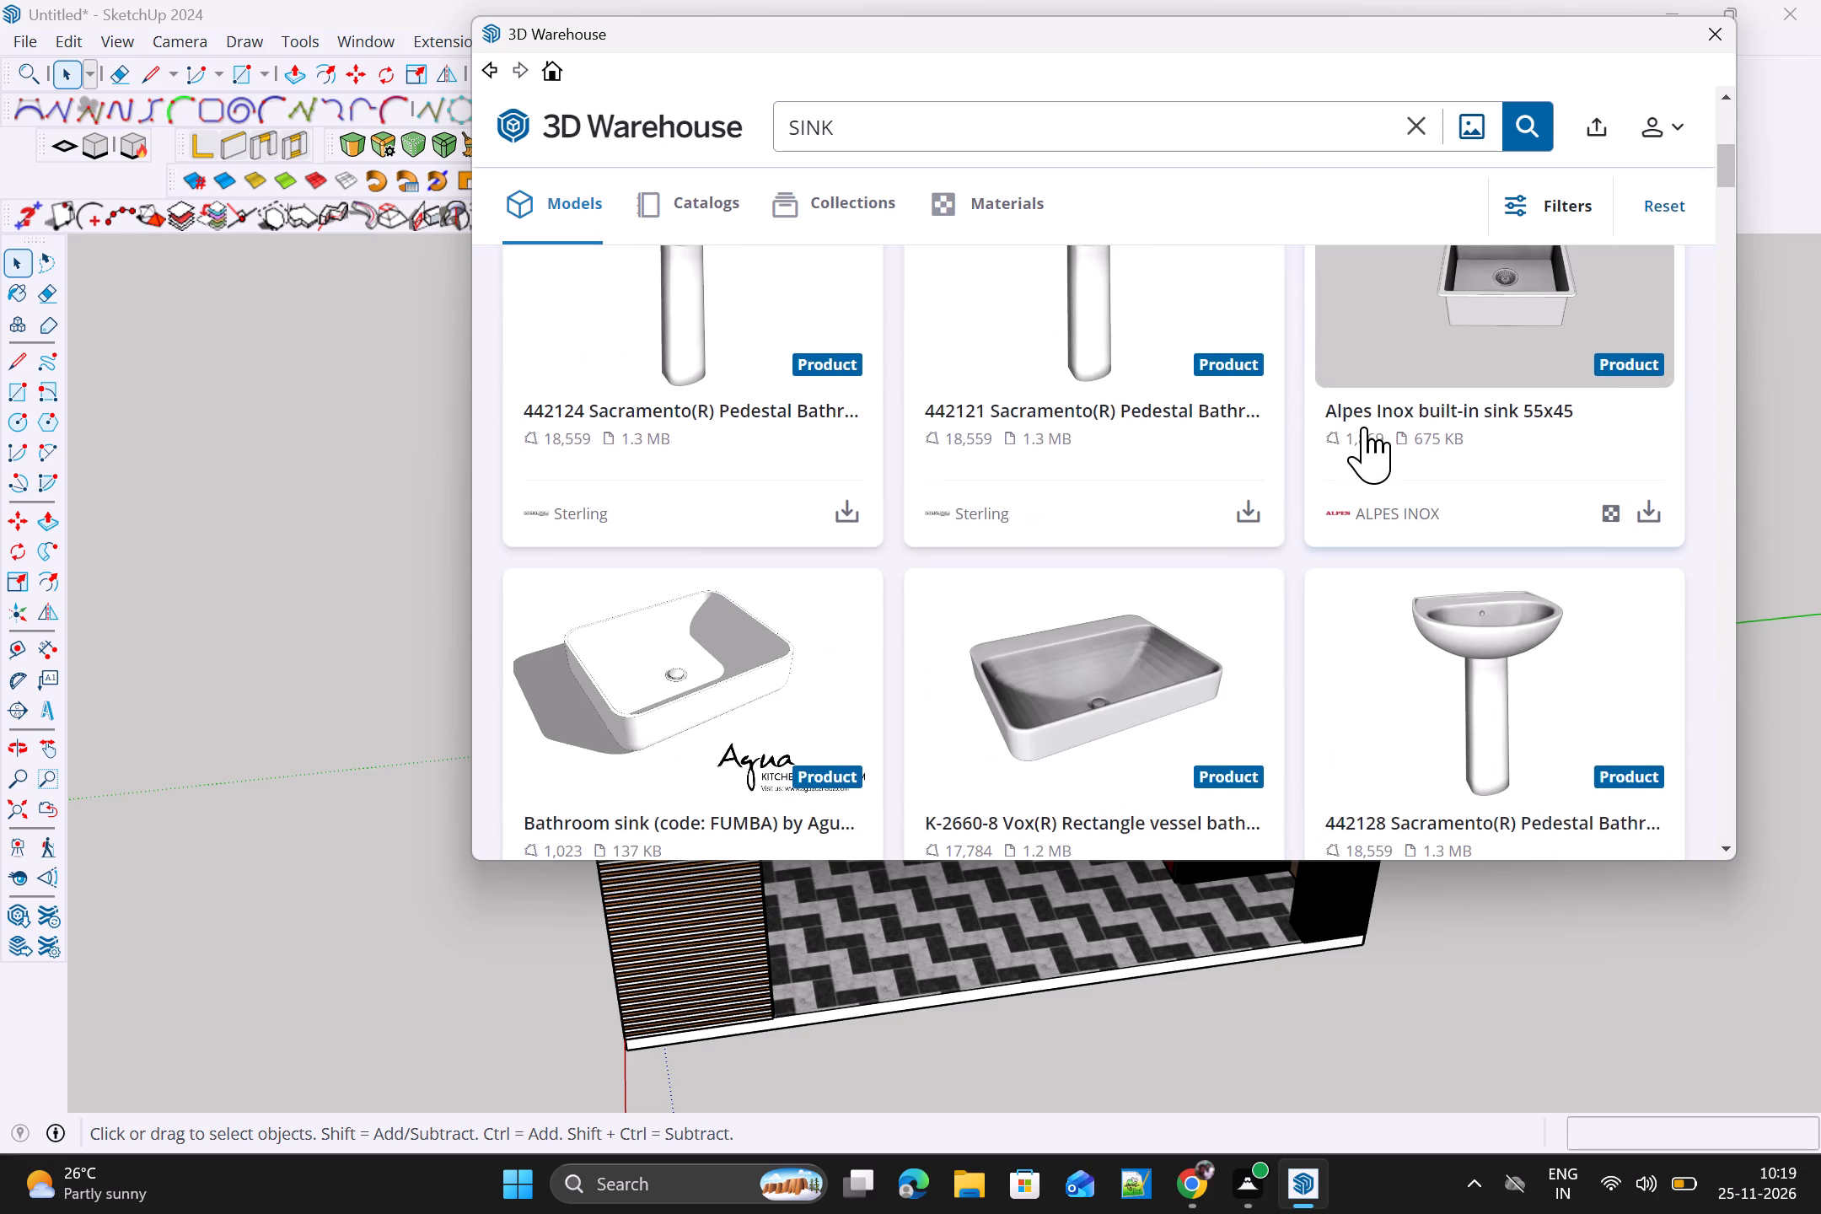
scroll(1364, 427, down, 3)
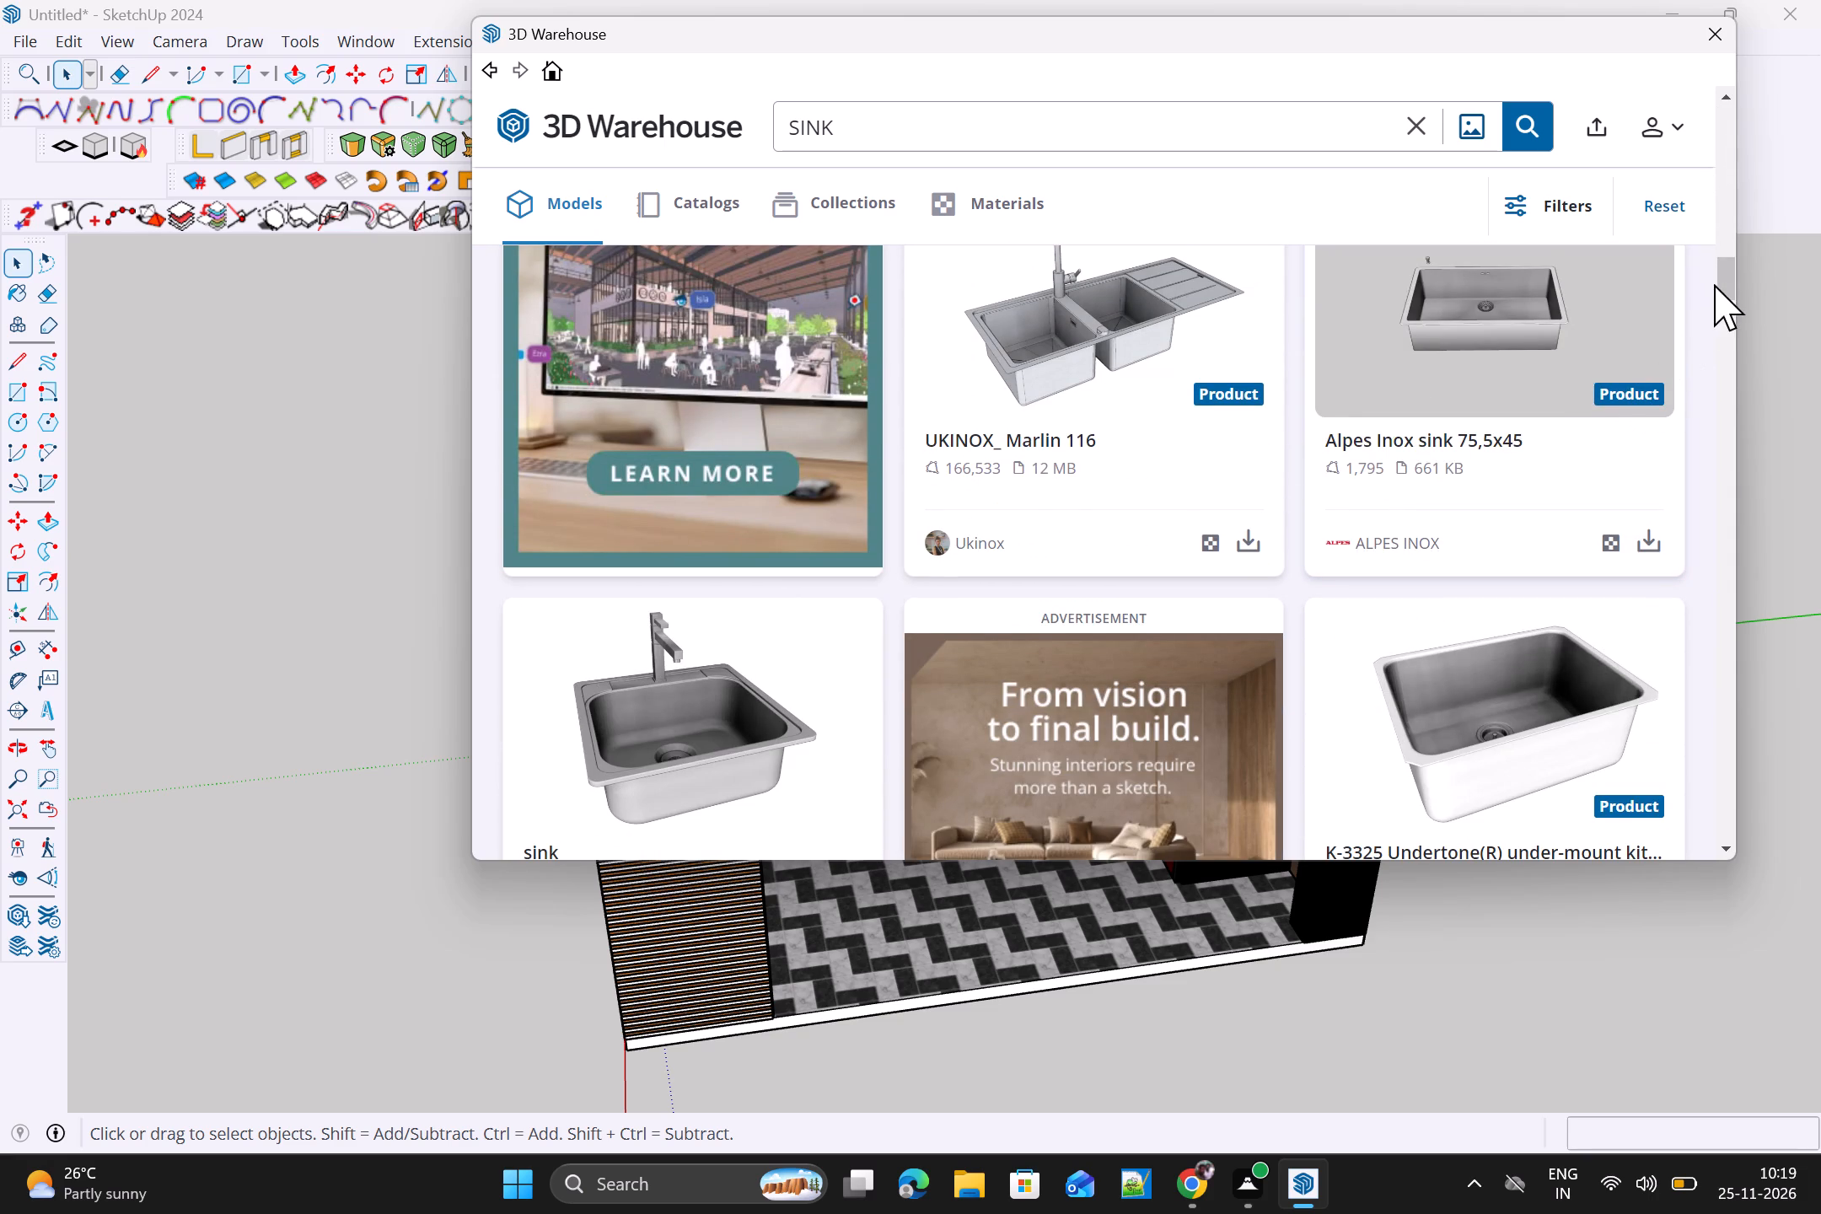
drag(1722, 282, 1725, 320)
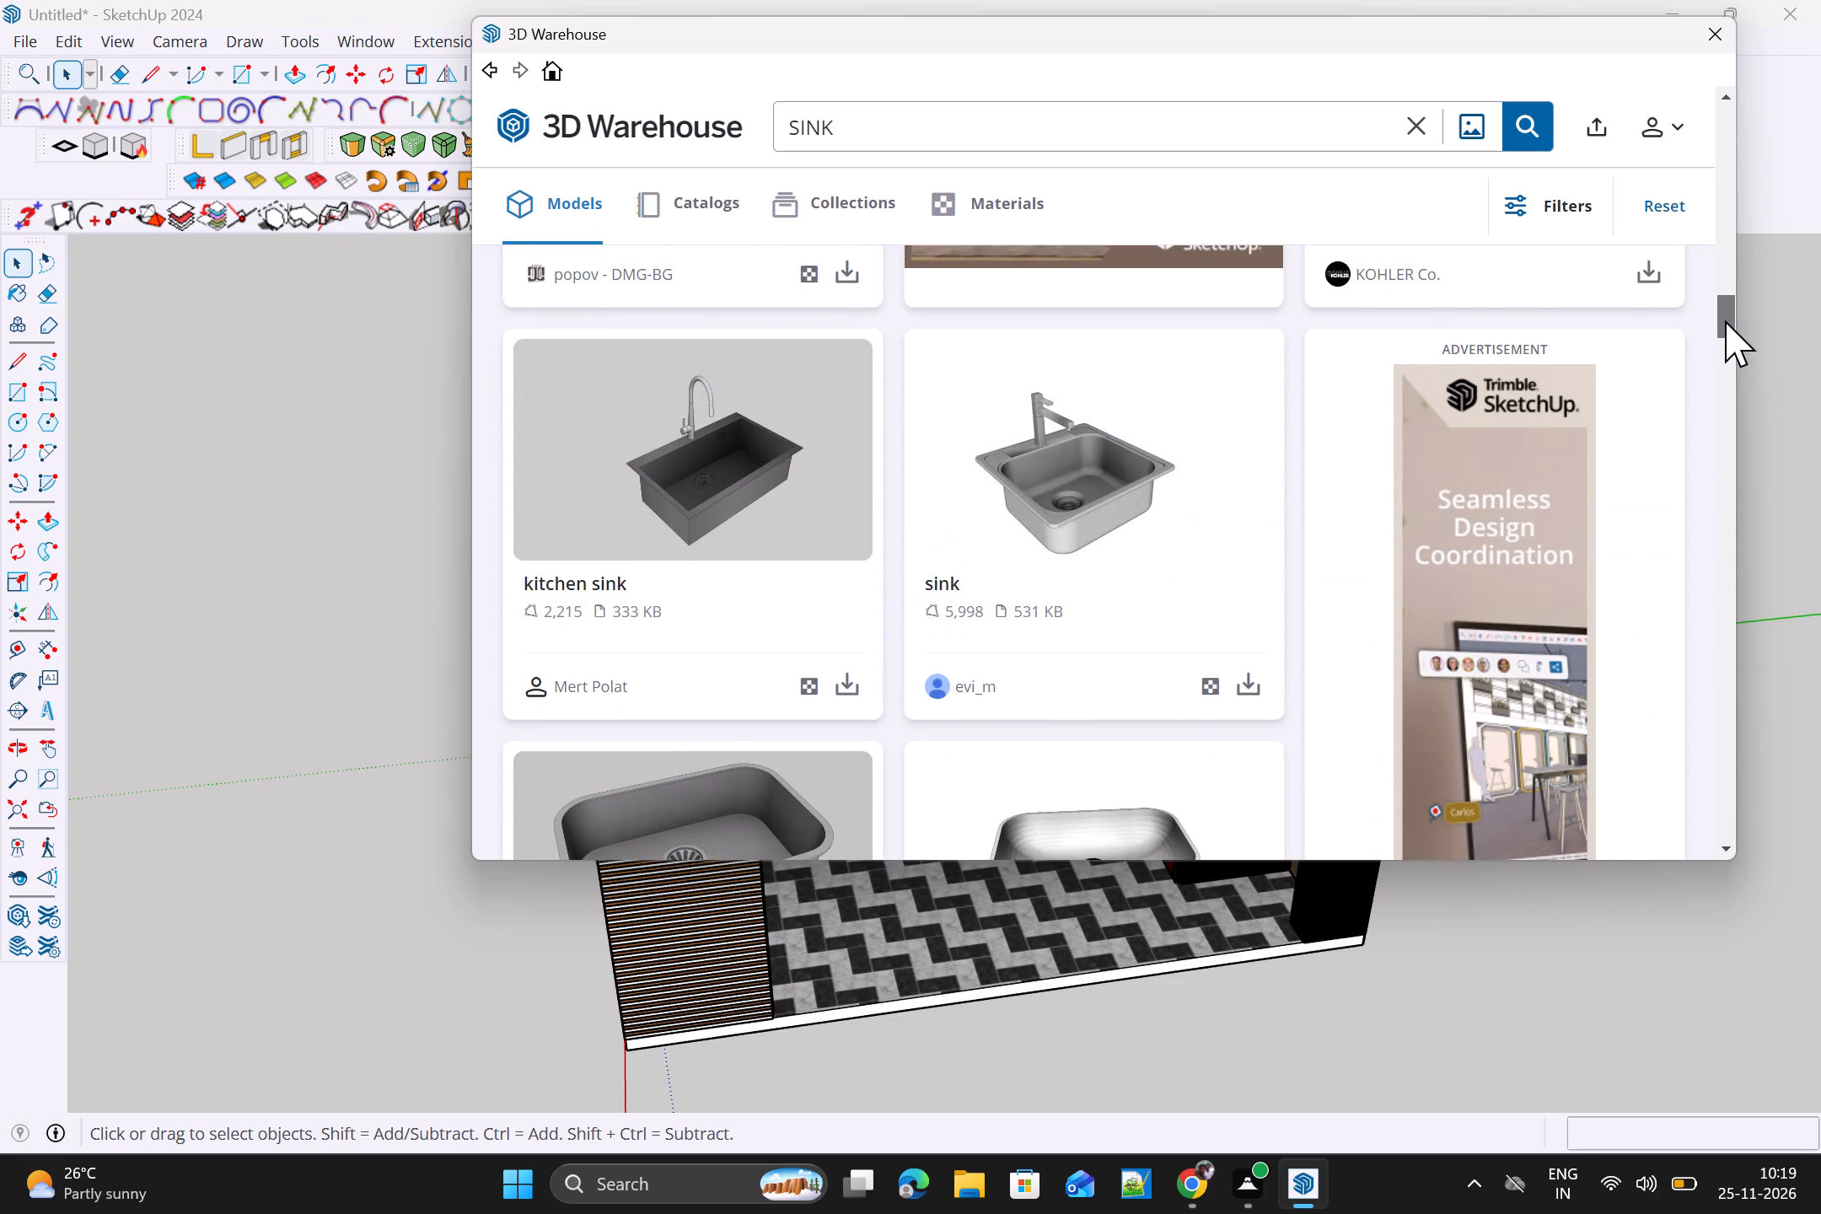
drag(1725, 320, 1725, 325)
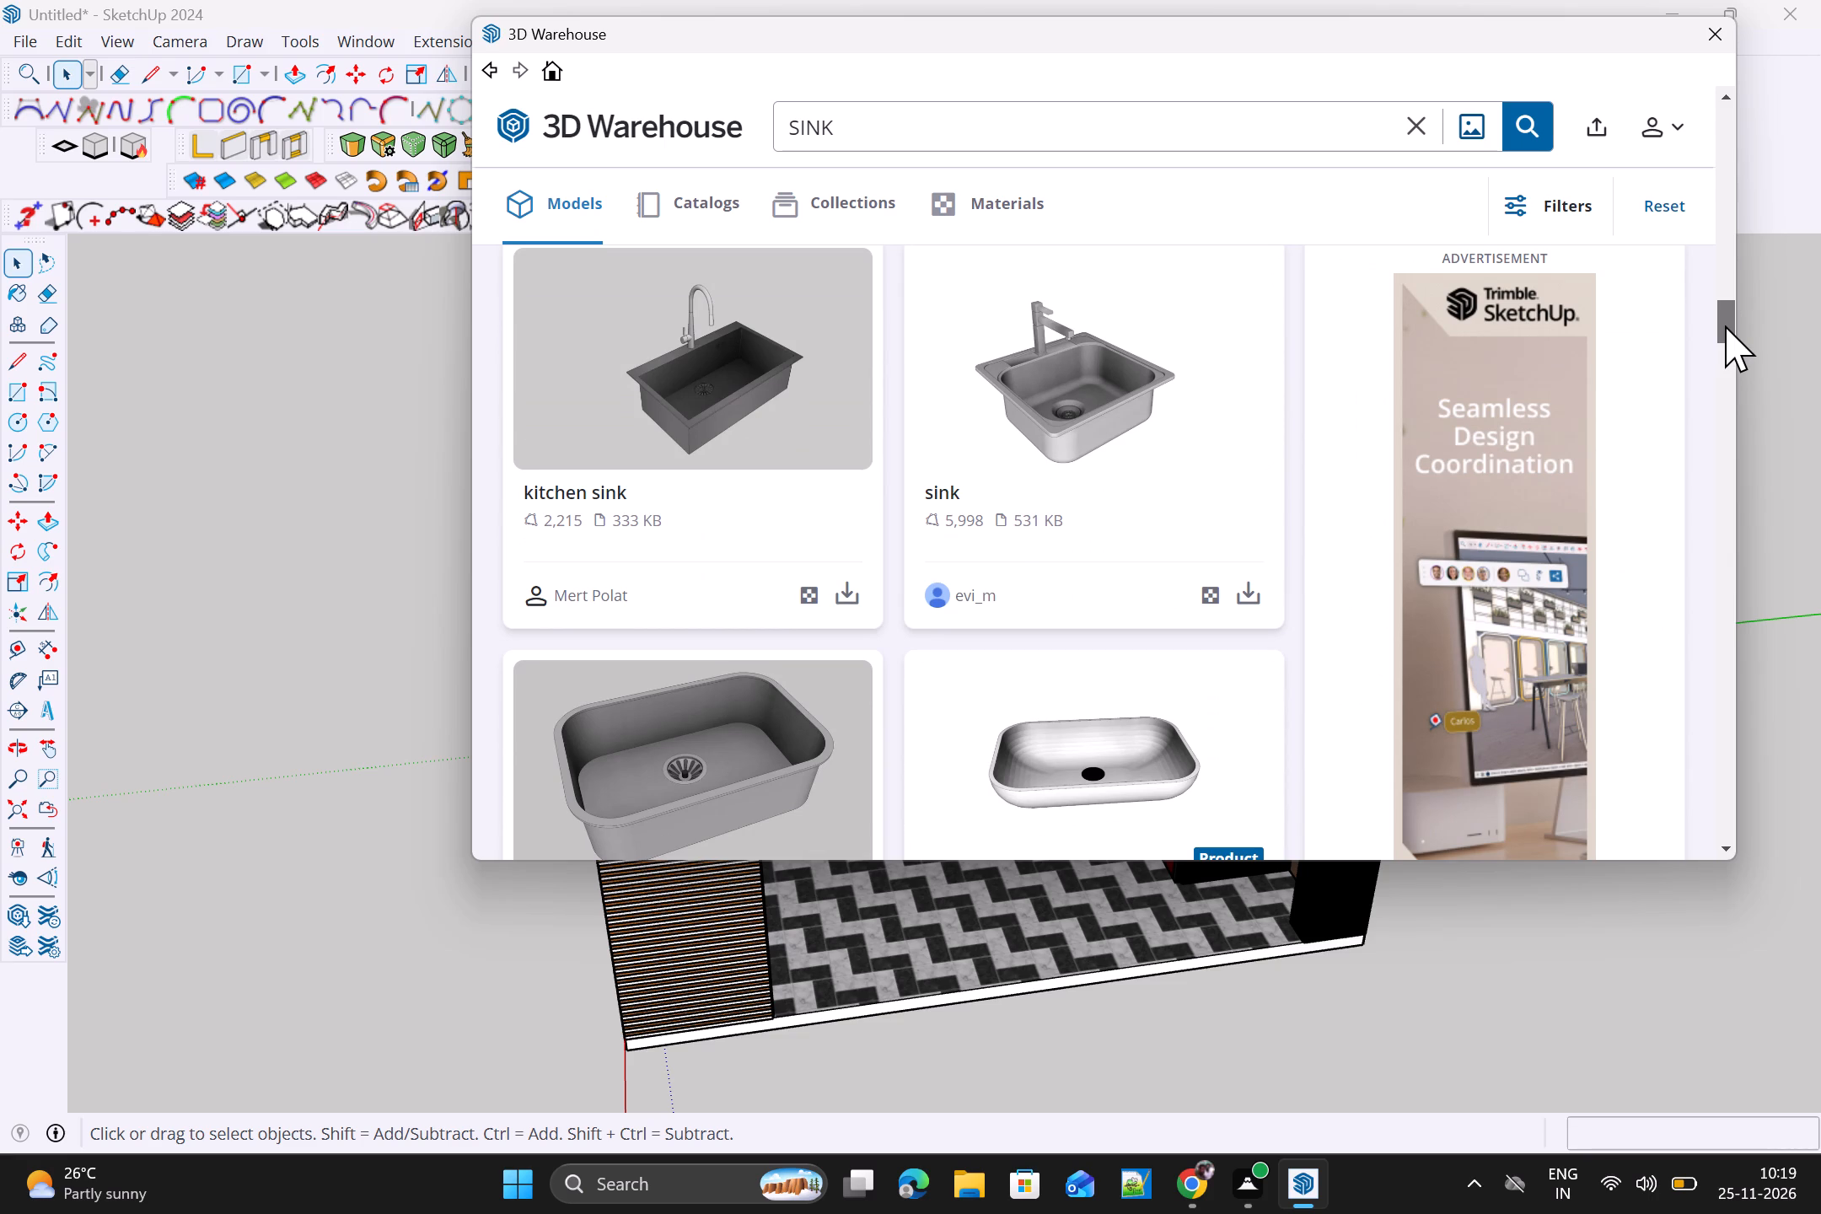
drag(1725, 325, 1726, 389)
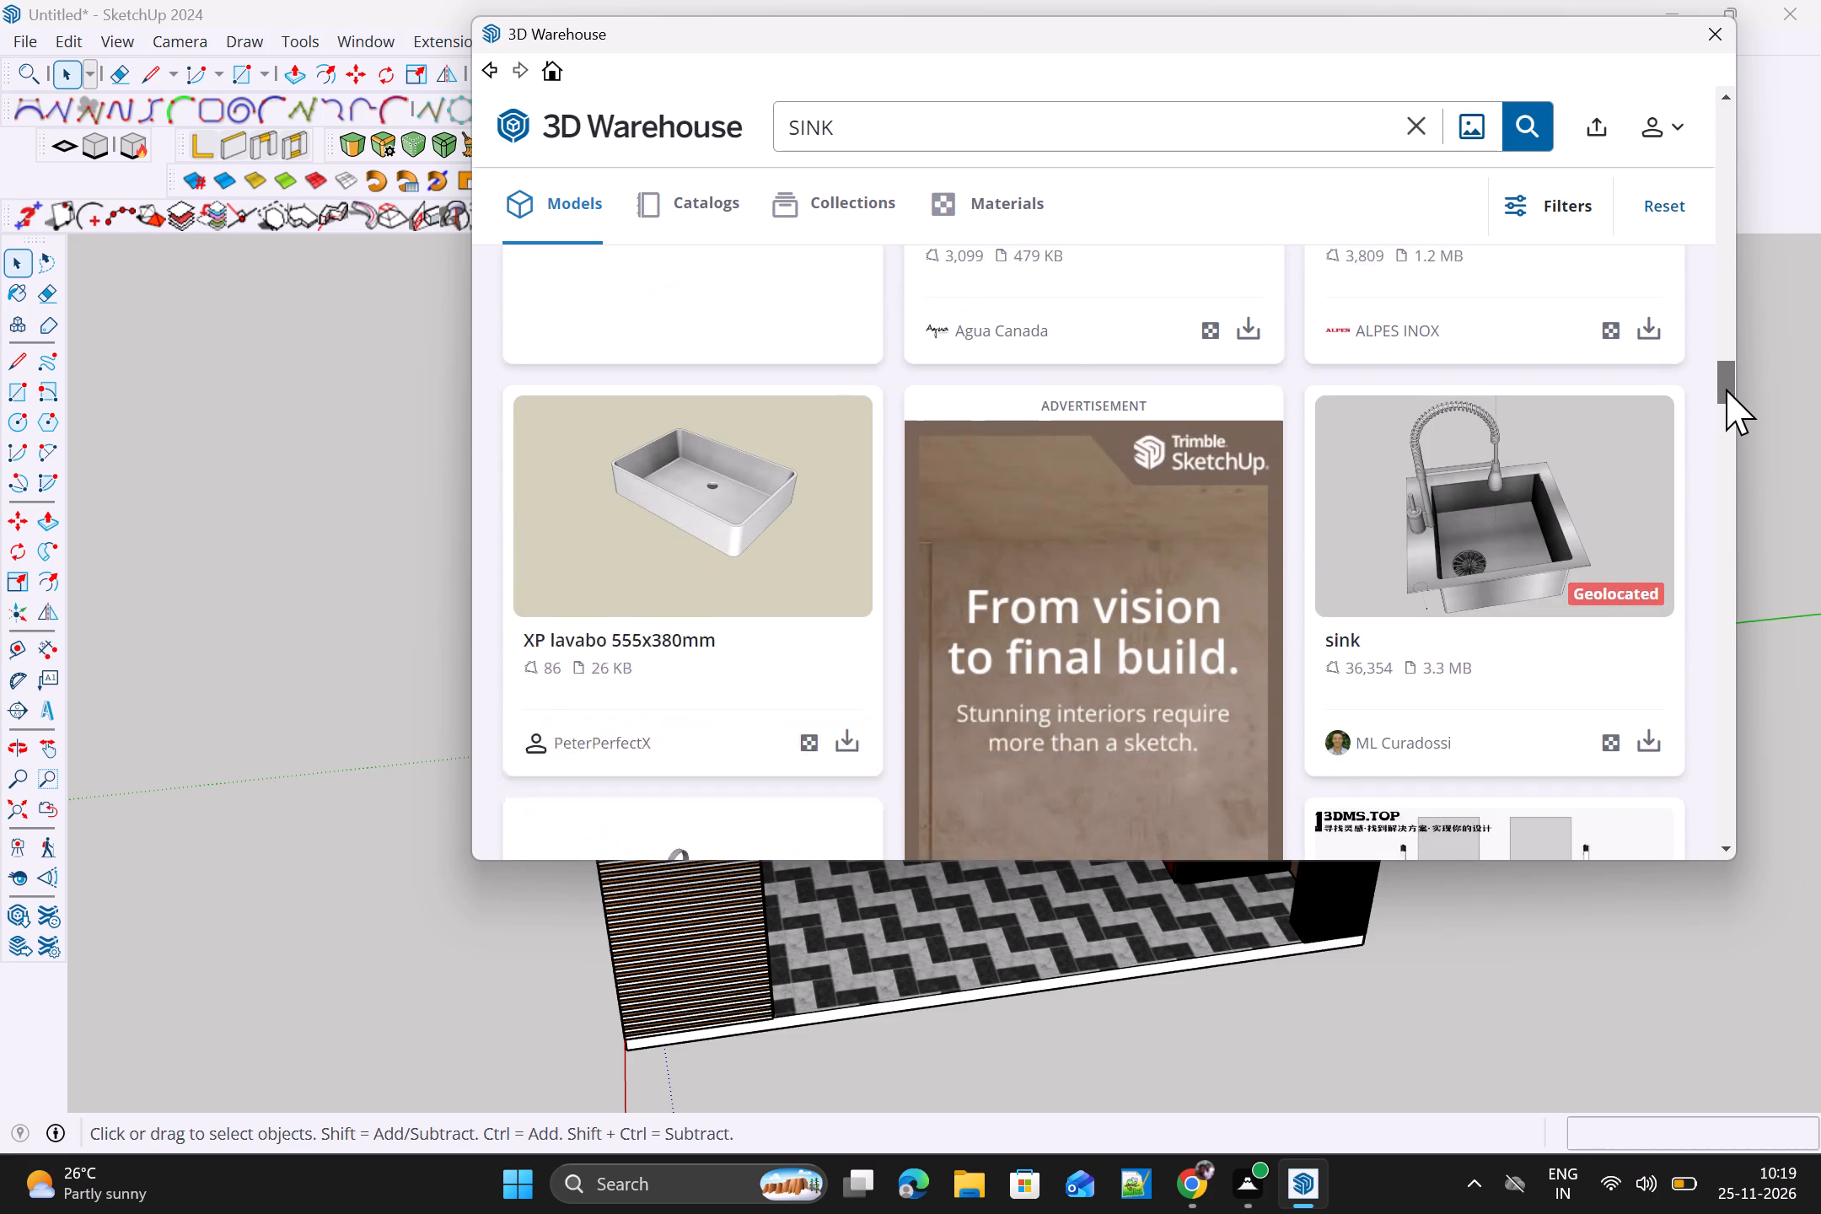
drag(1726, 389, 1726, 403)
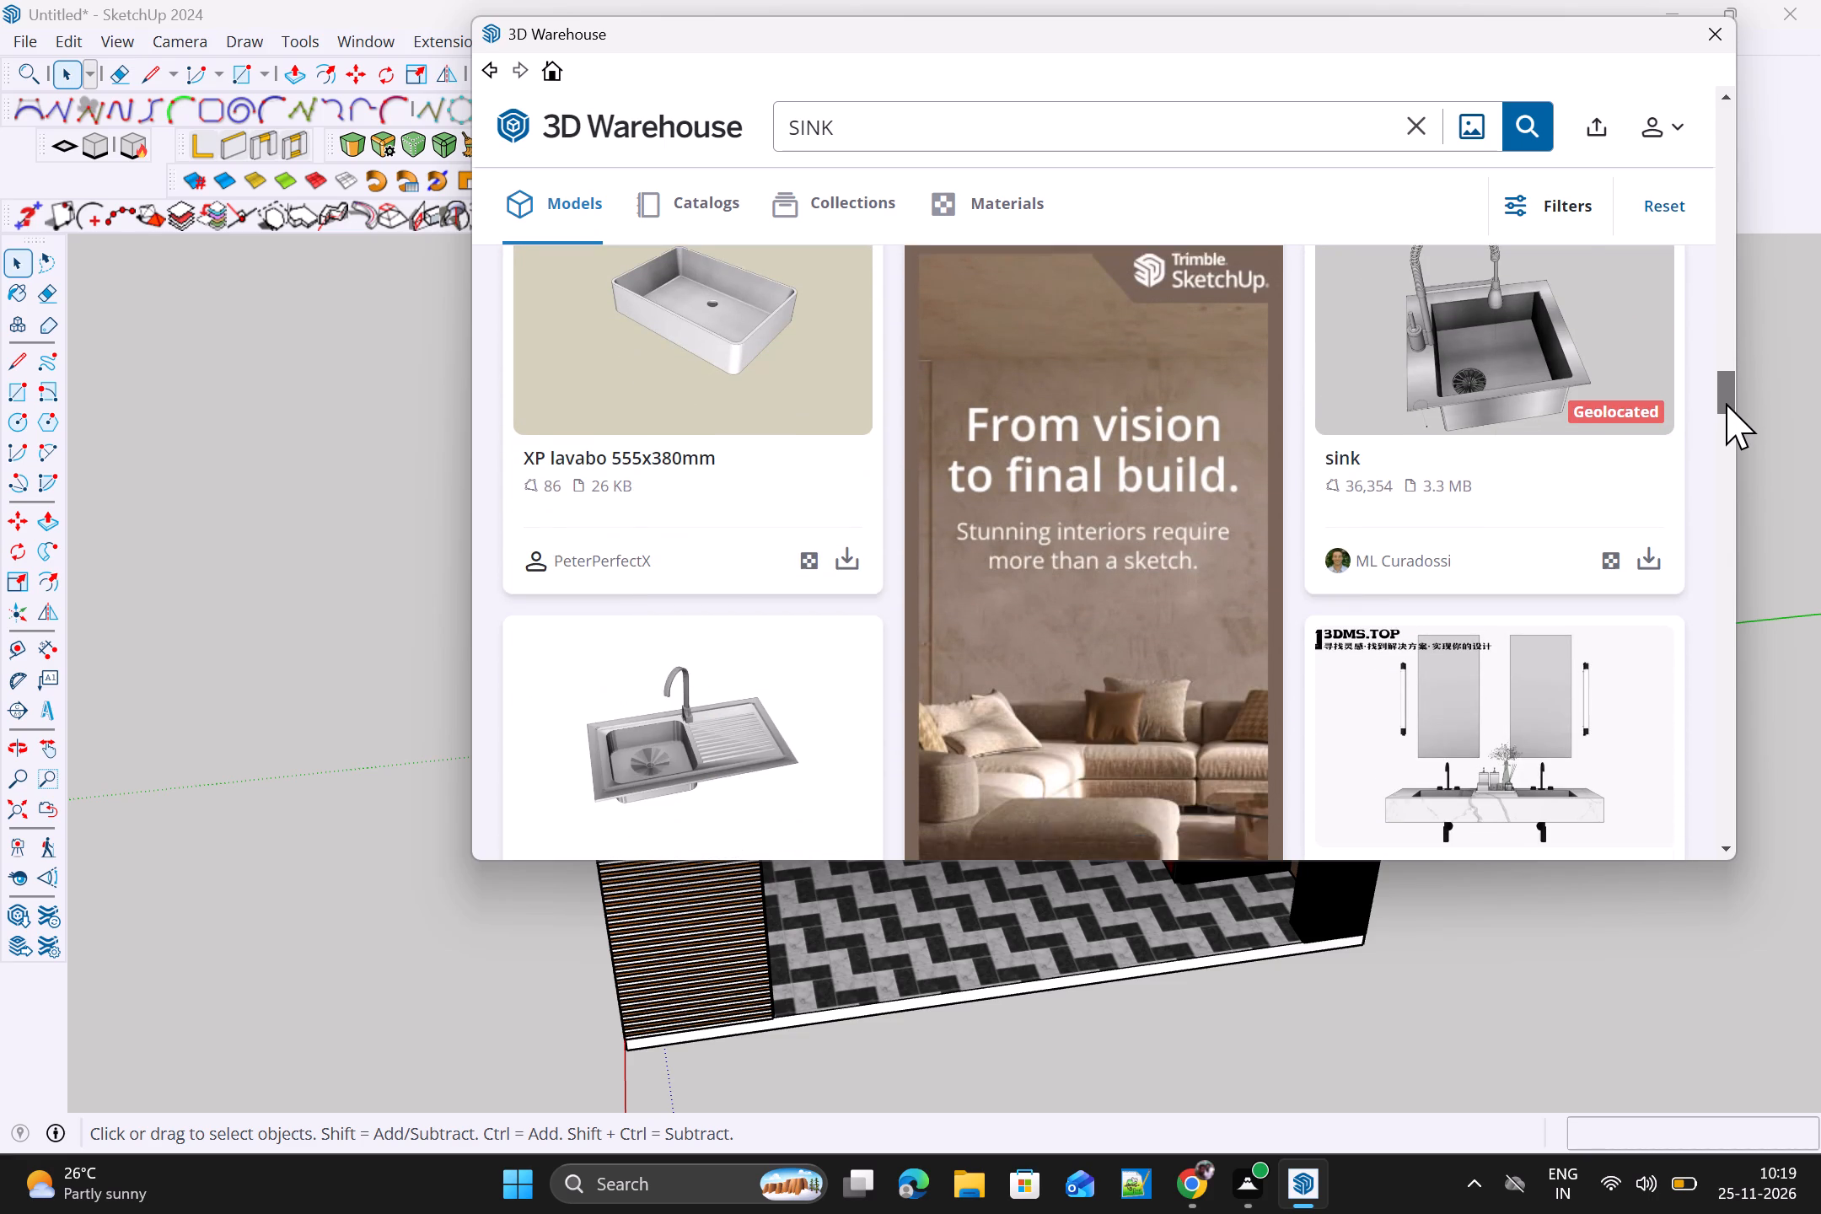
drag(1726, 403, 1729, 336)
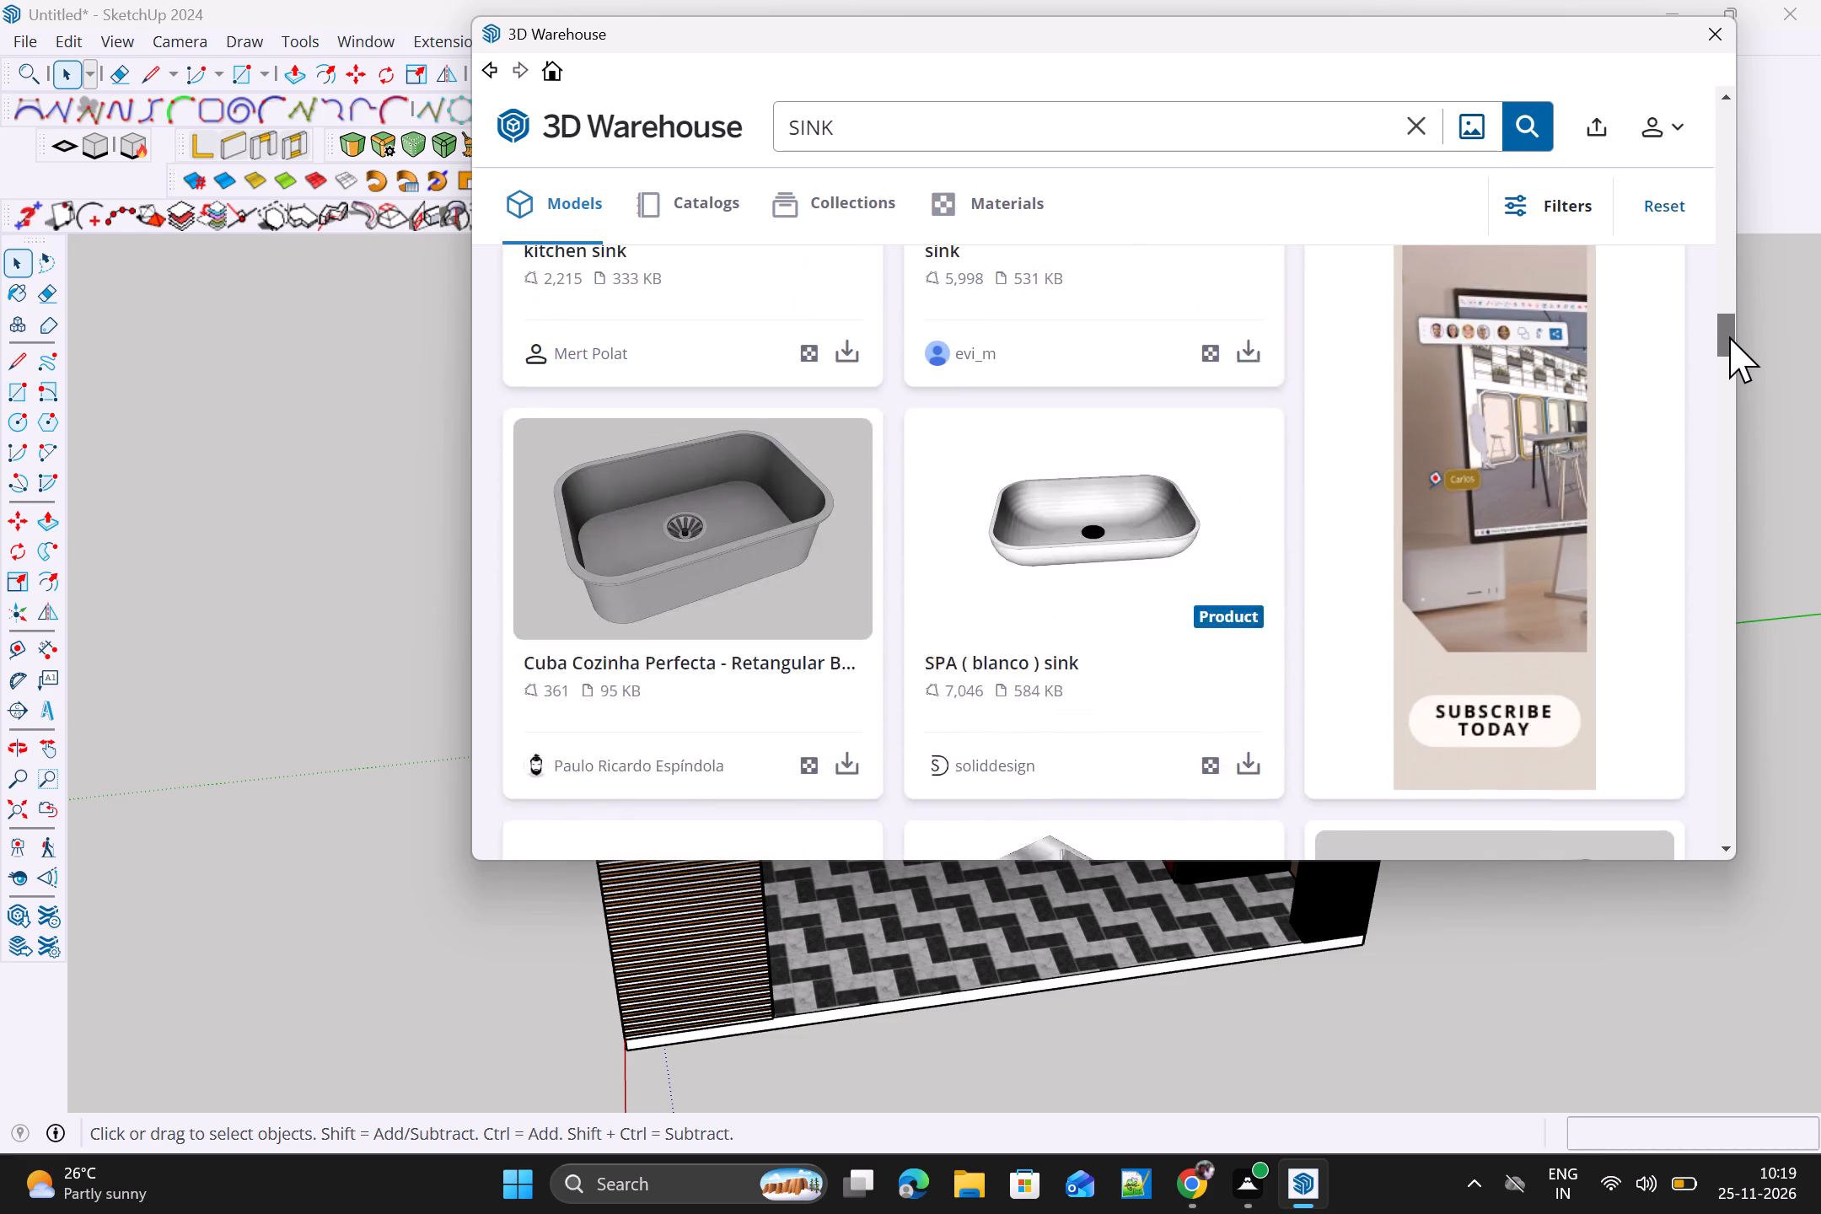
drag(1729, 336, 1729, 321)
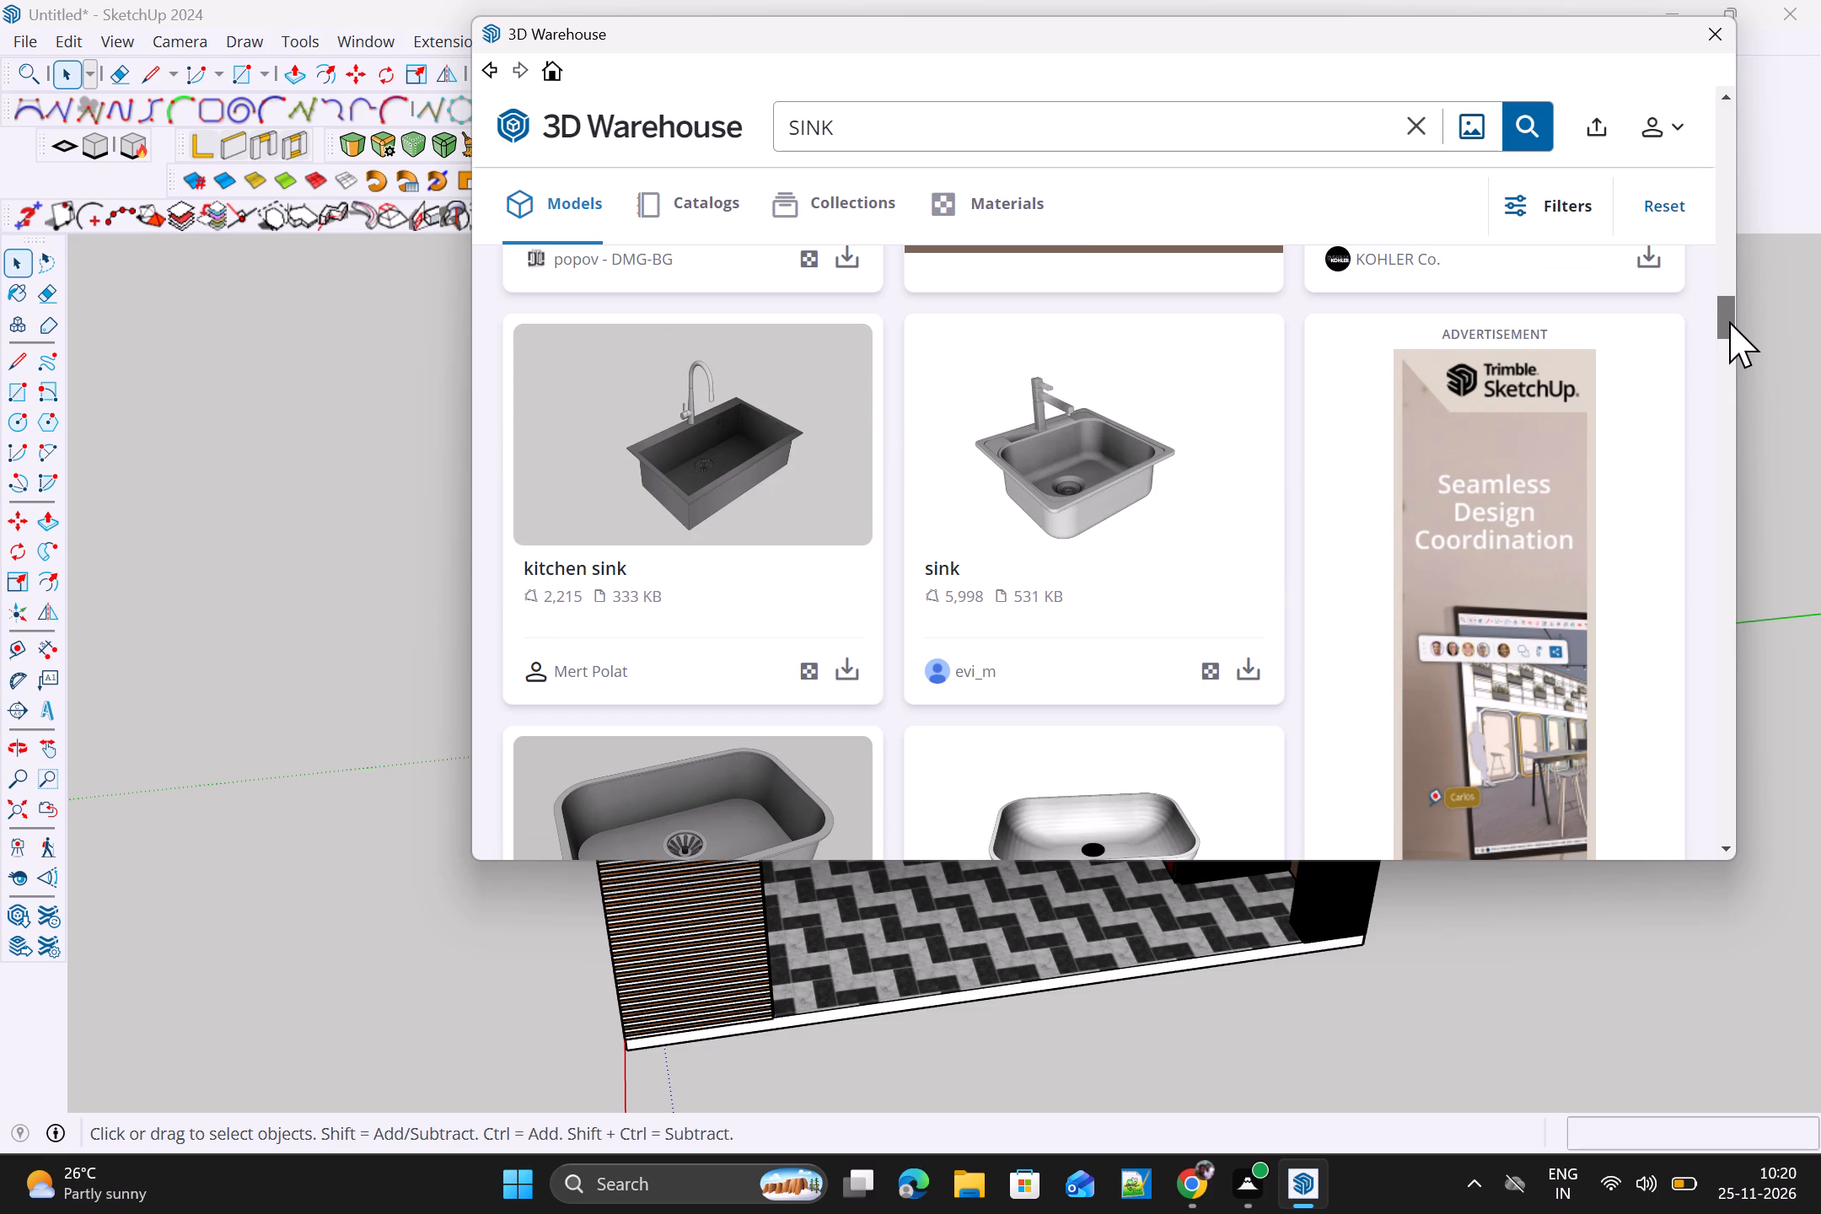
drag(1729, 321, 1729, 329)
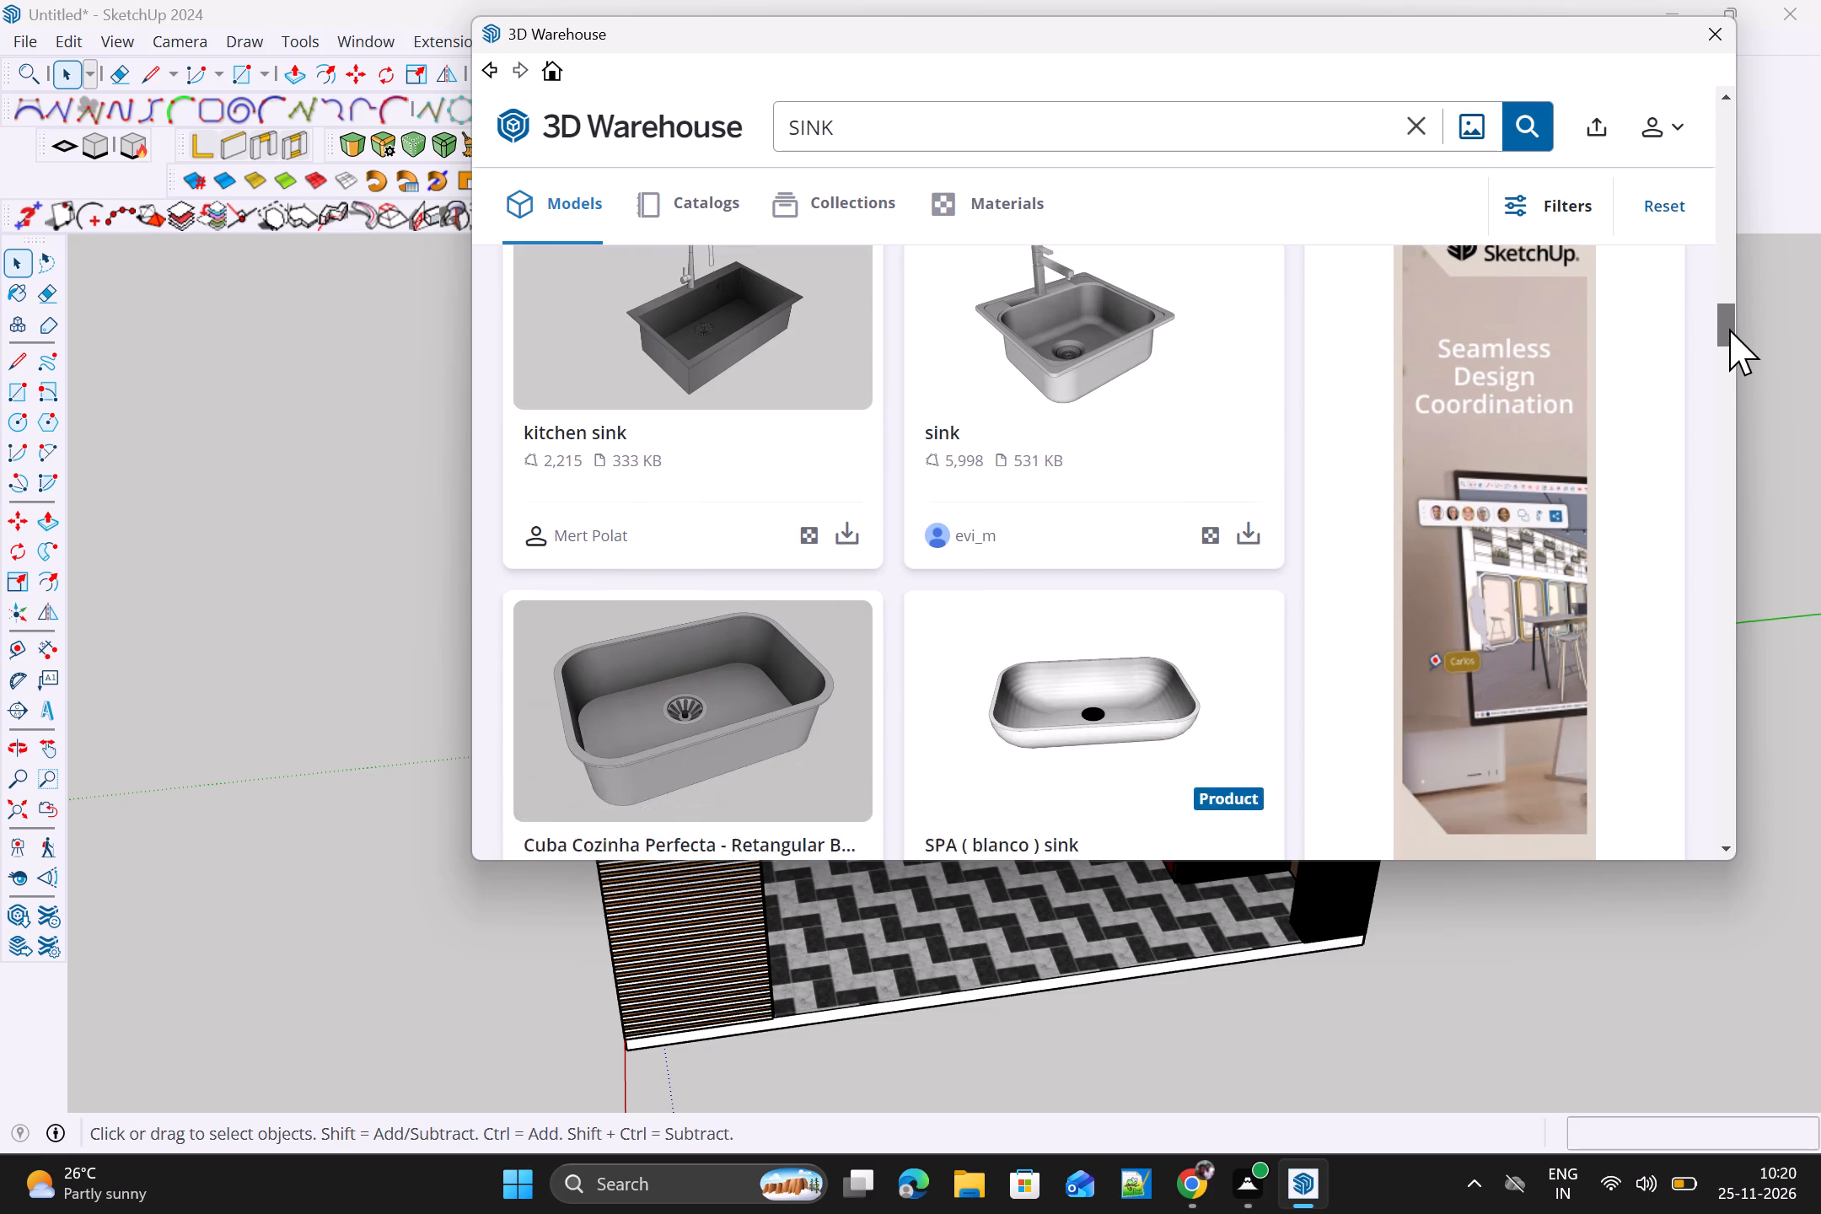
drag(1729, 329, 1722, 406)
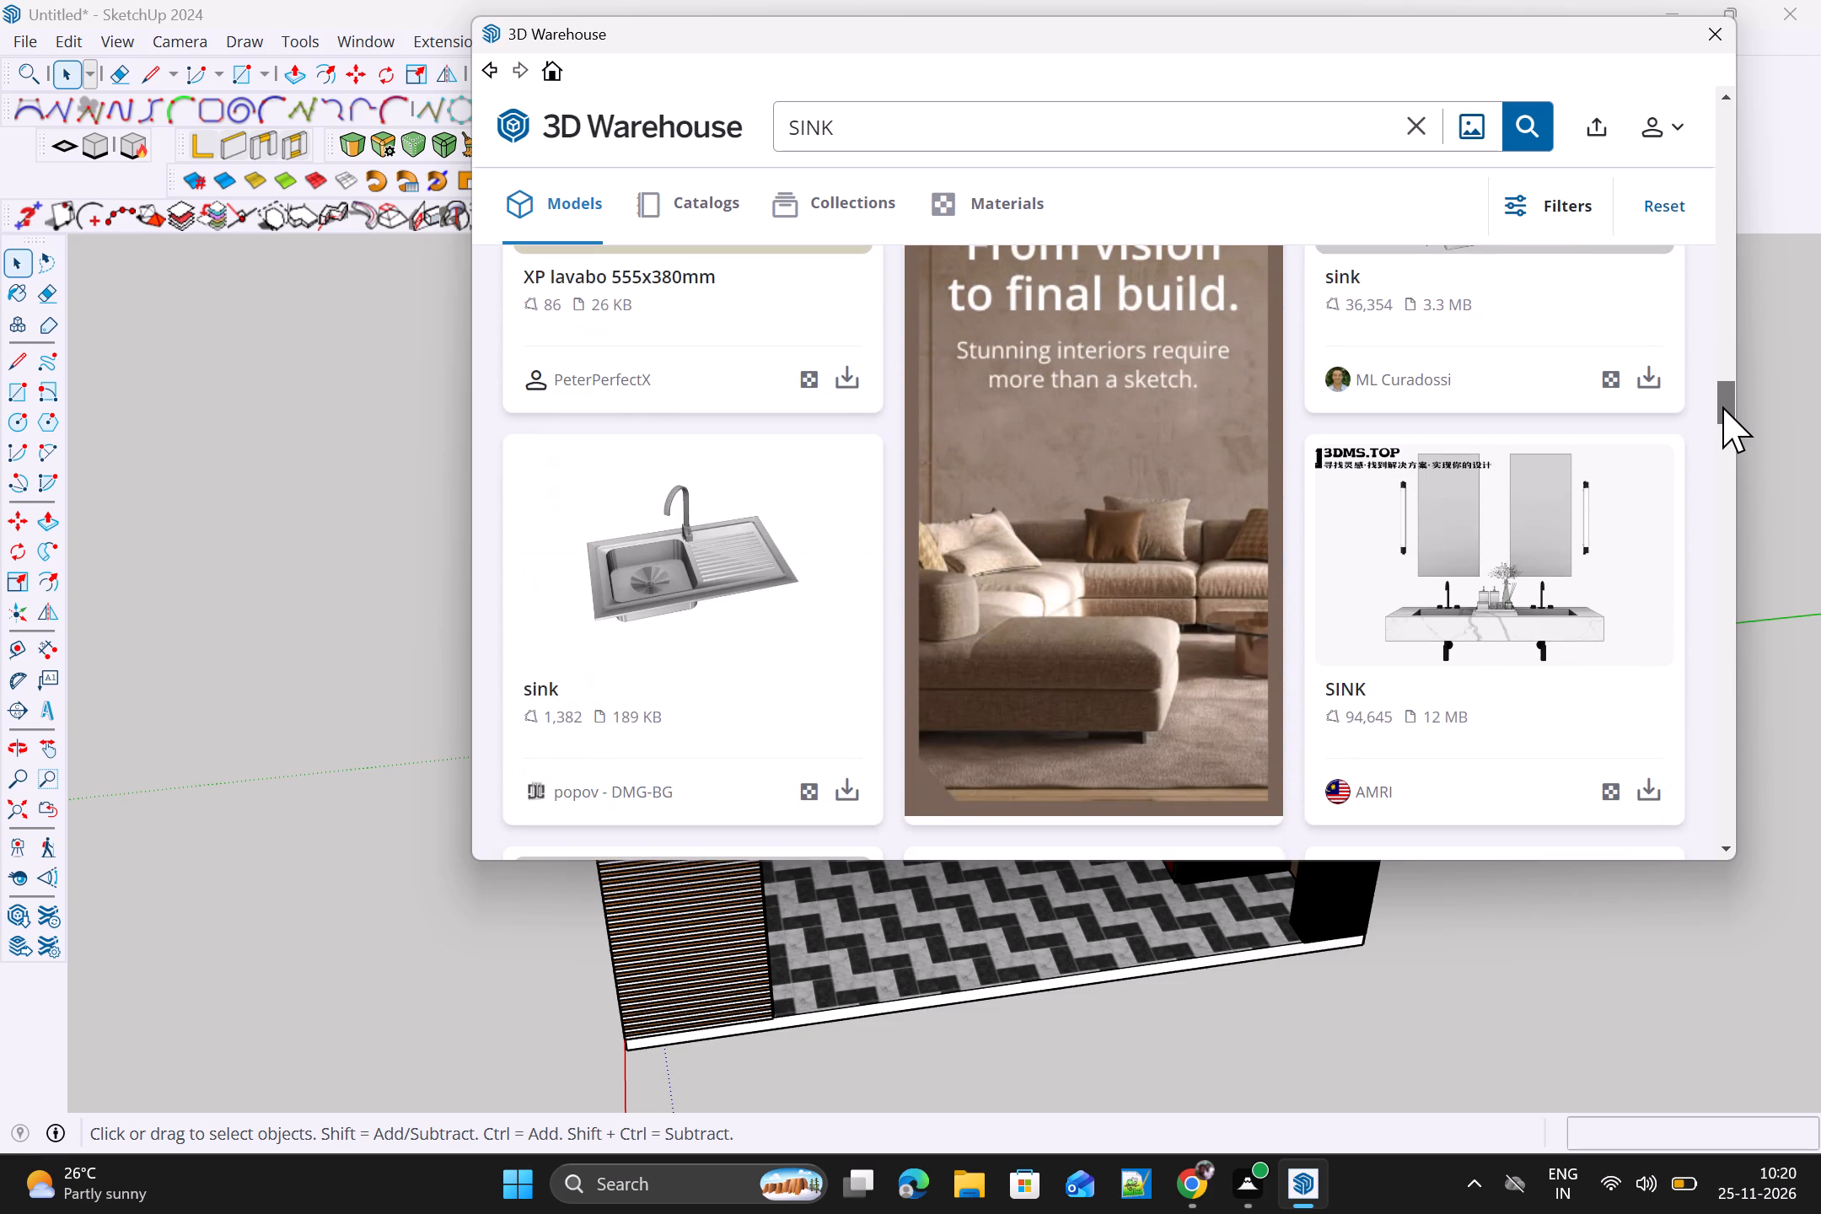
drag(1722, 406, 1721, 410)
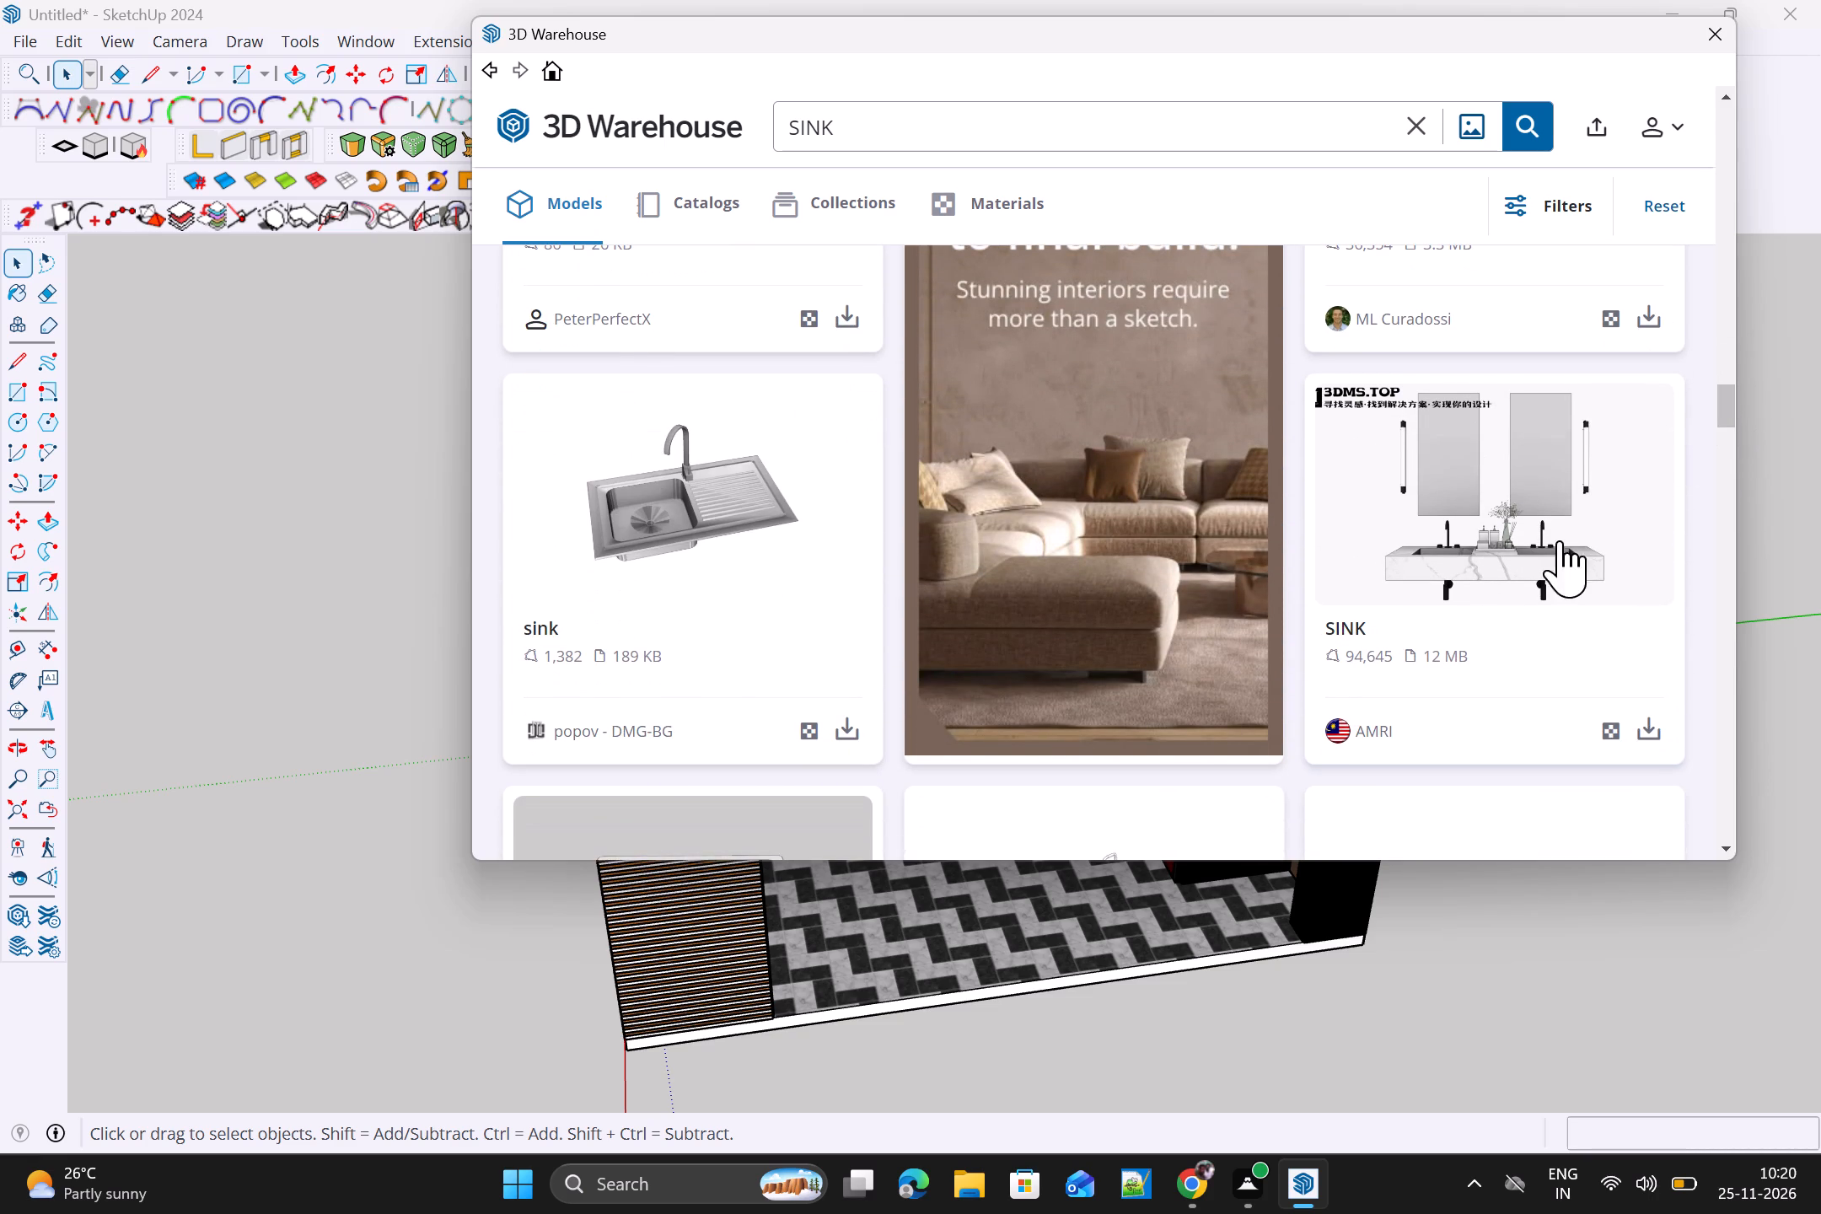
click(852, 734)
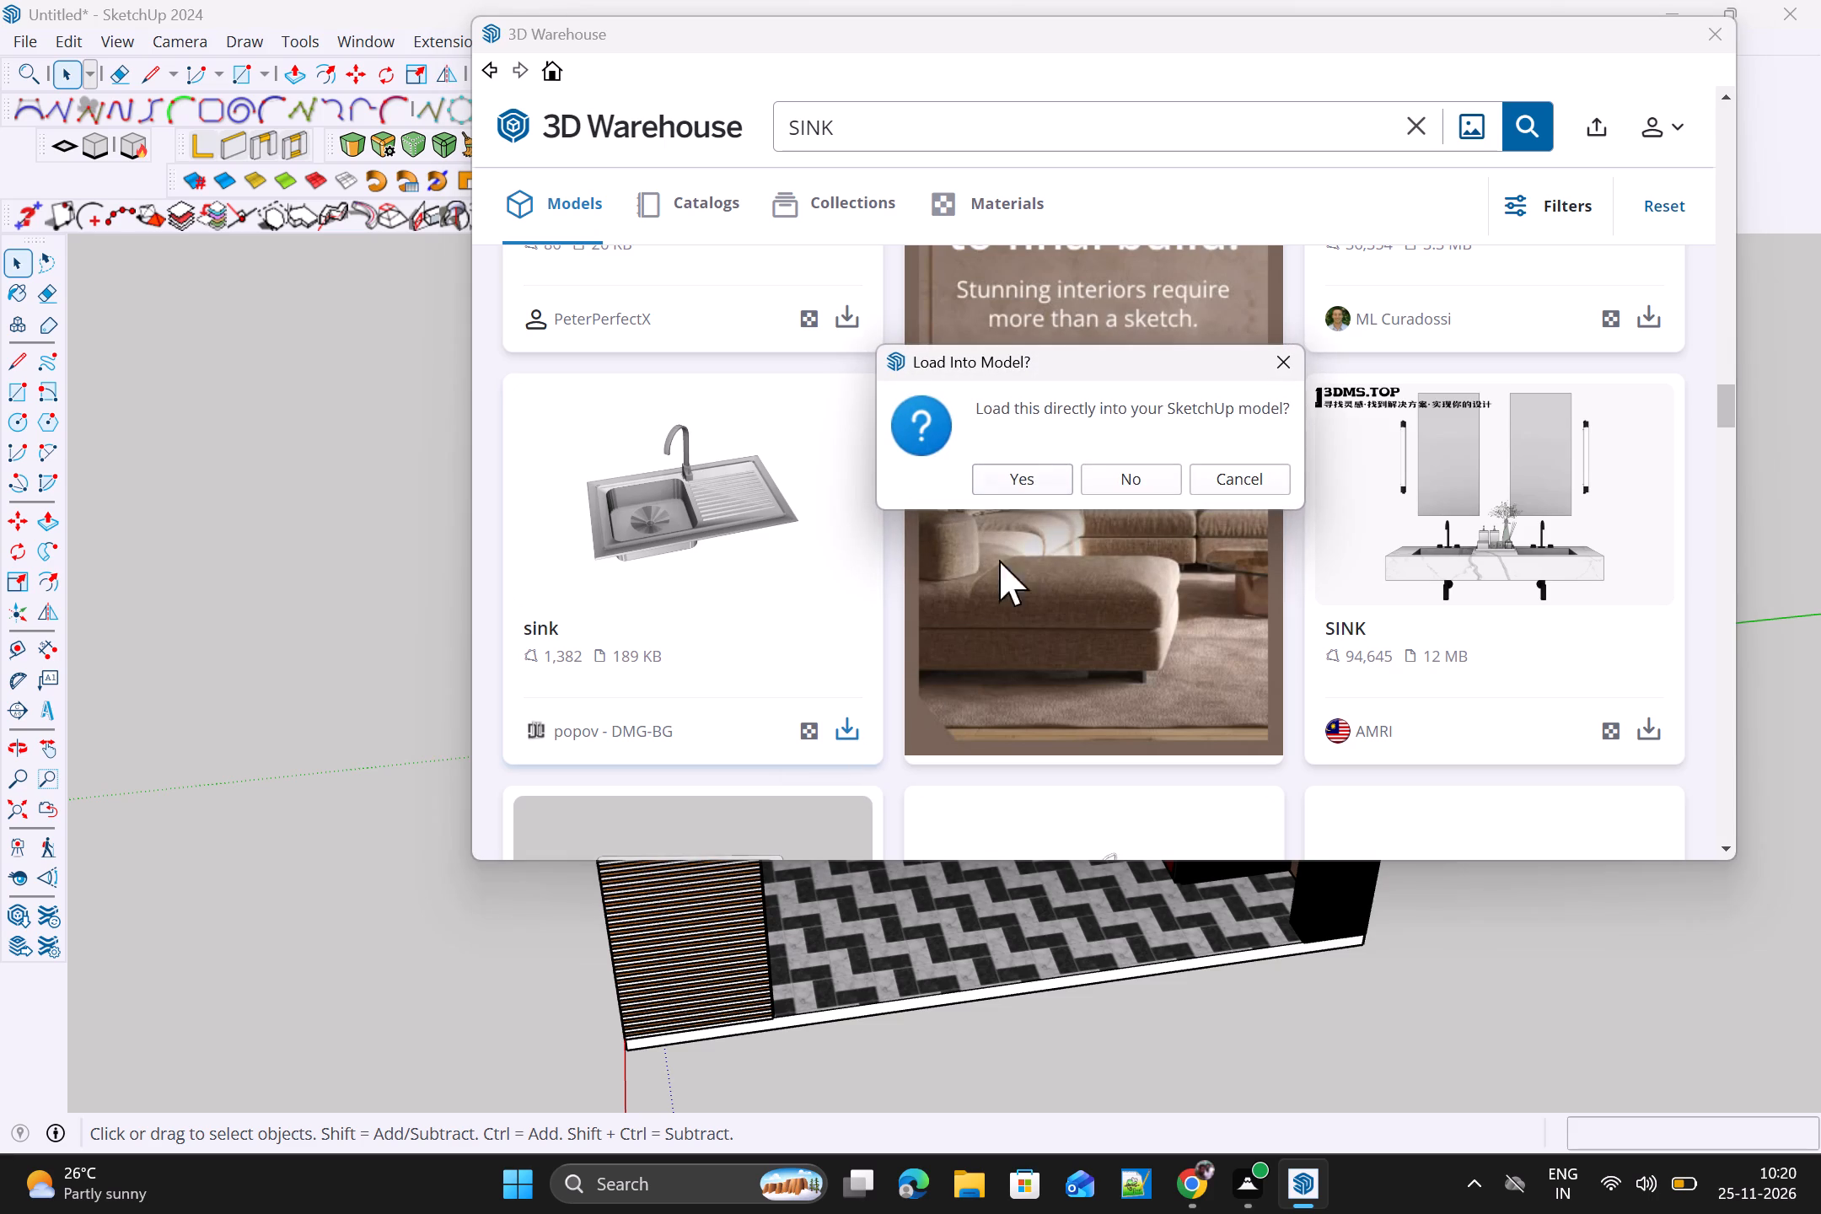
click(1045, 481)
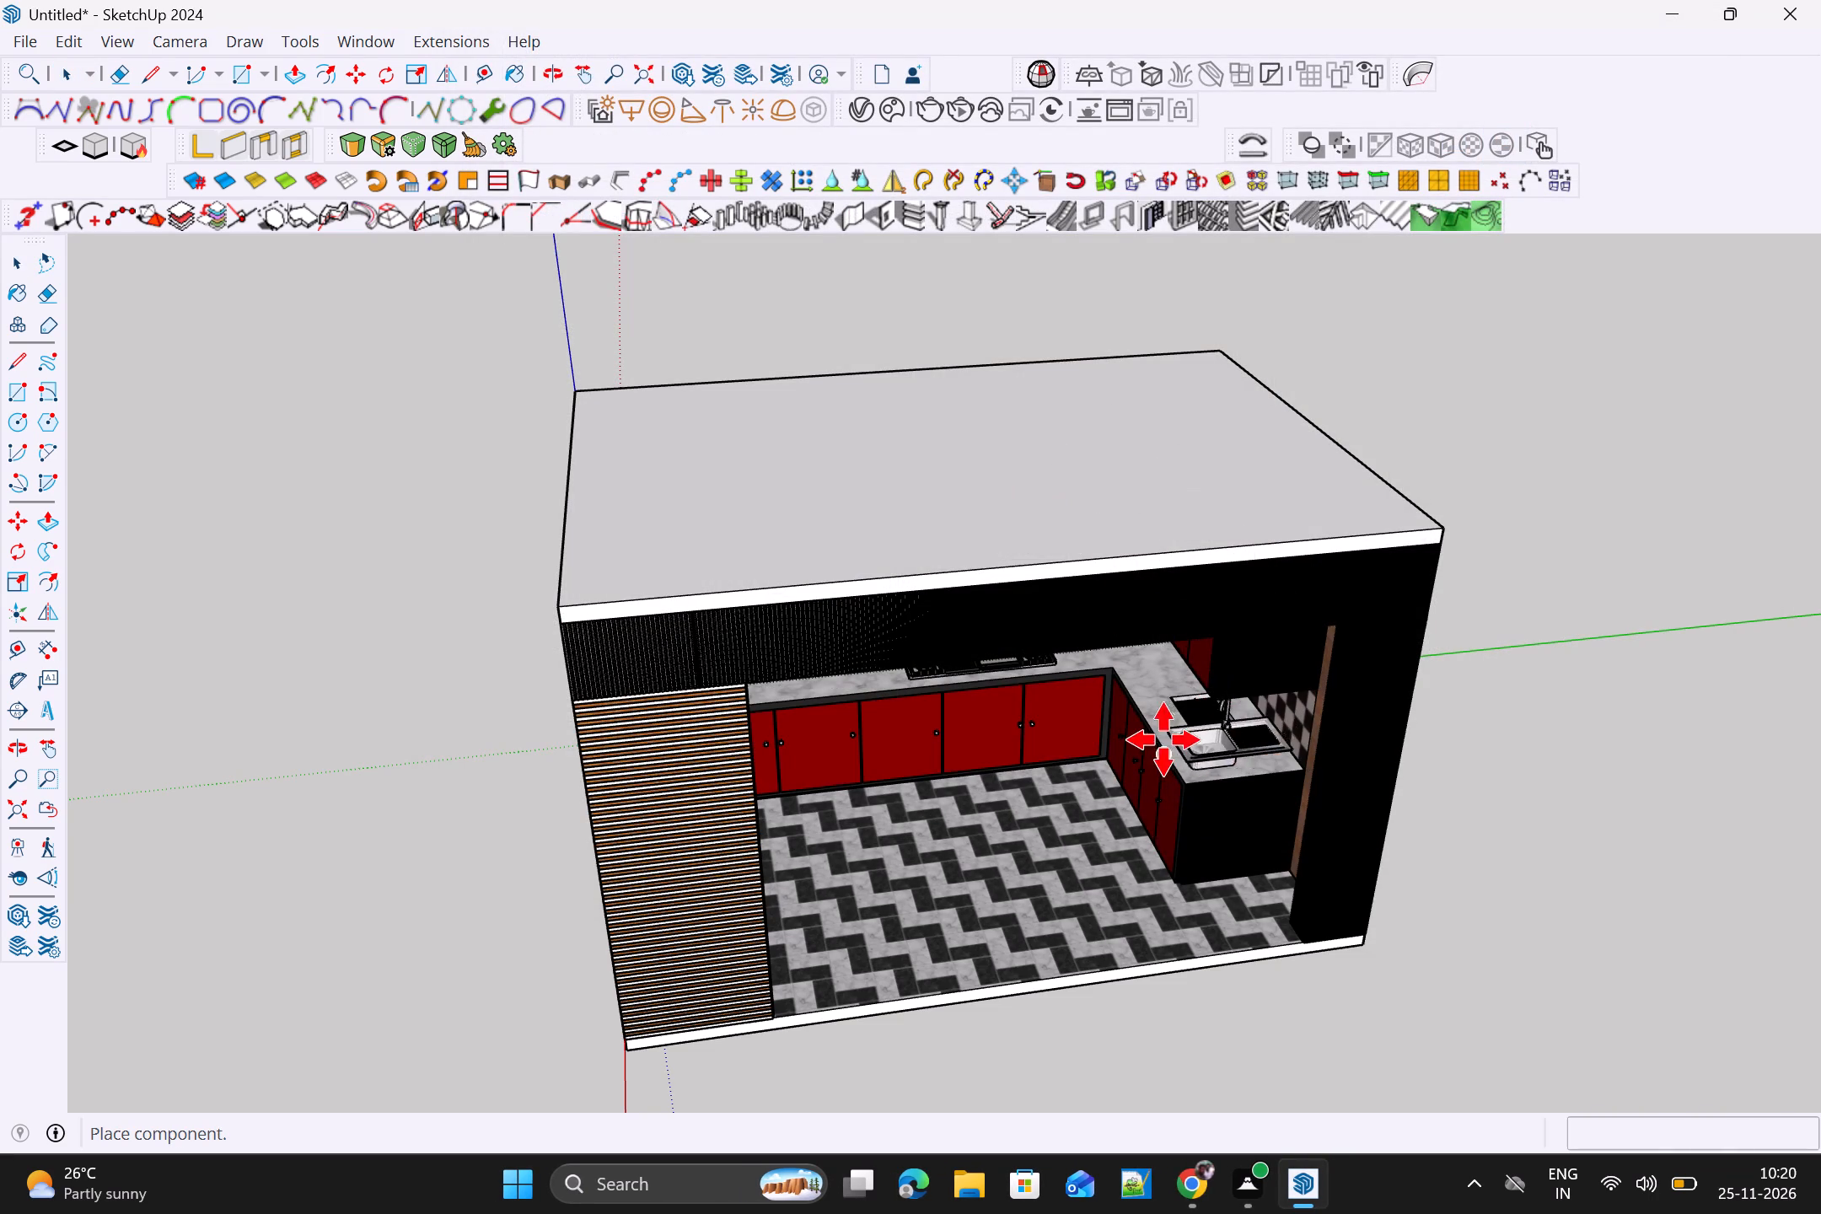
click(1466, 927)
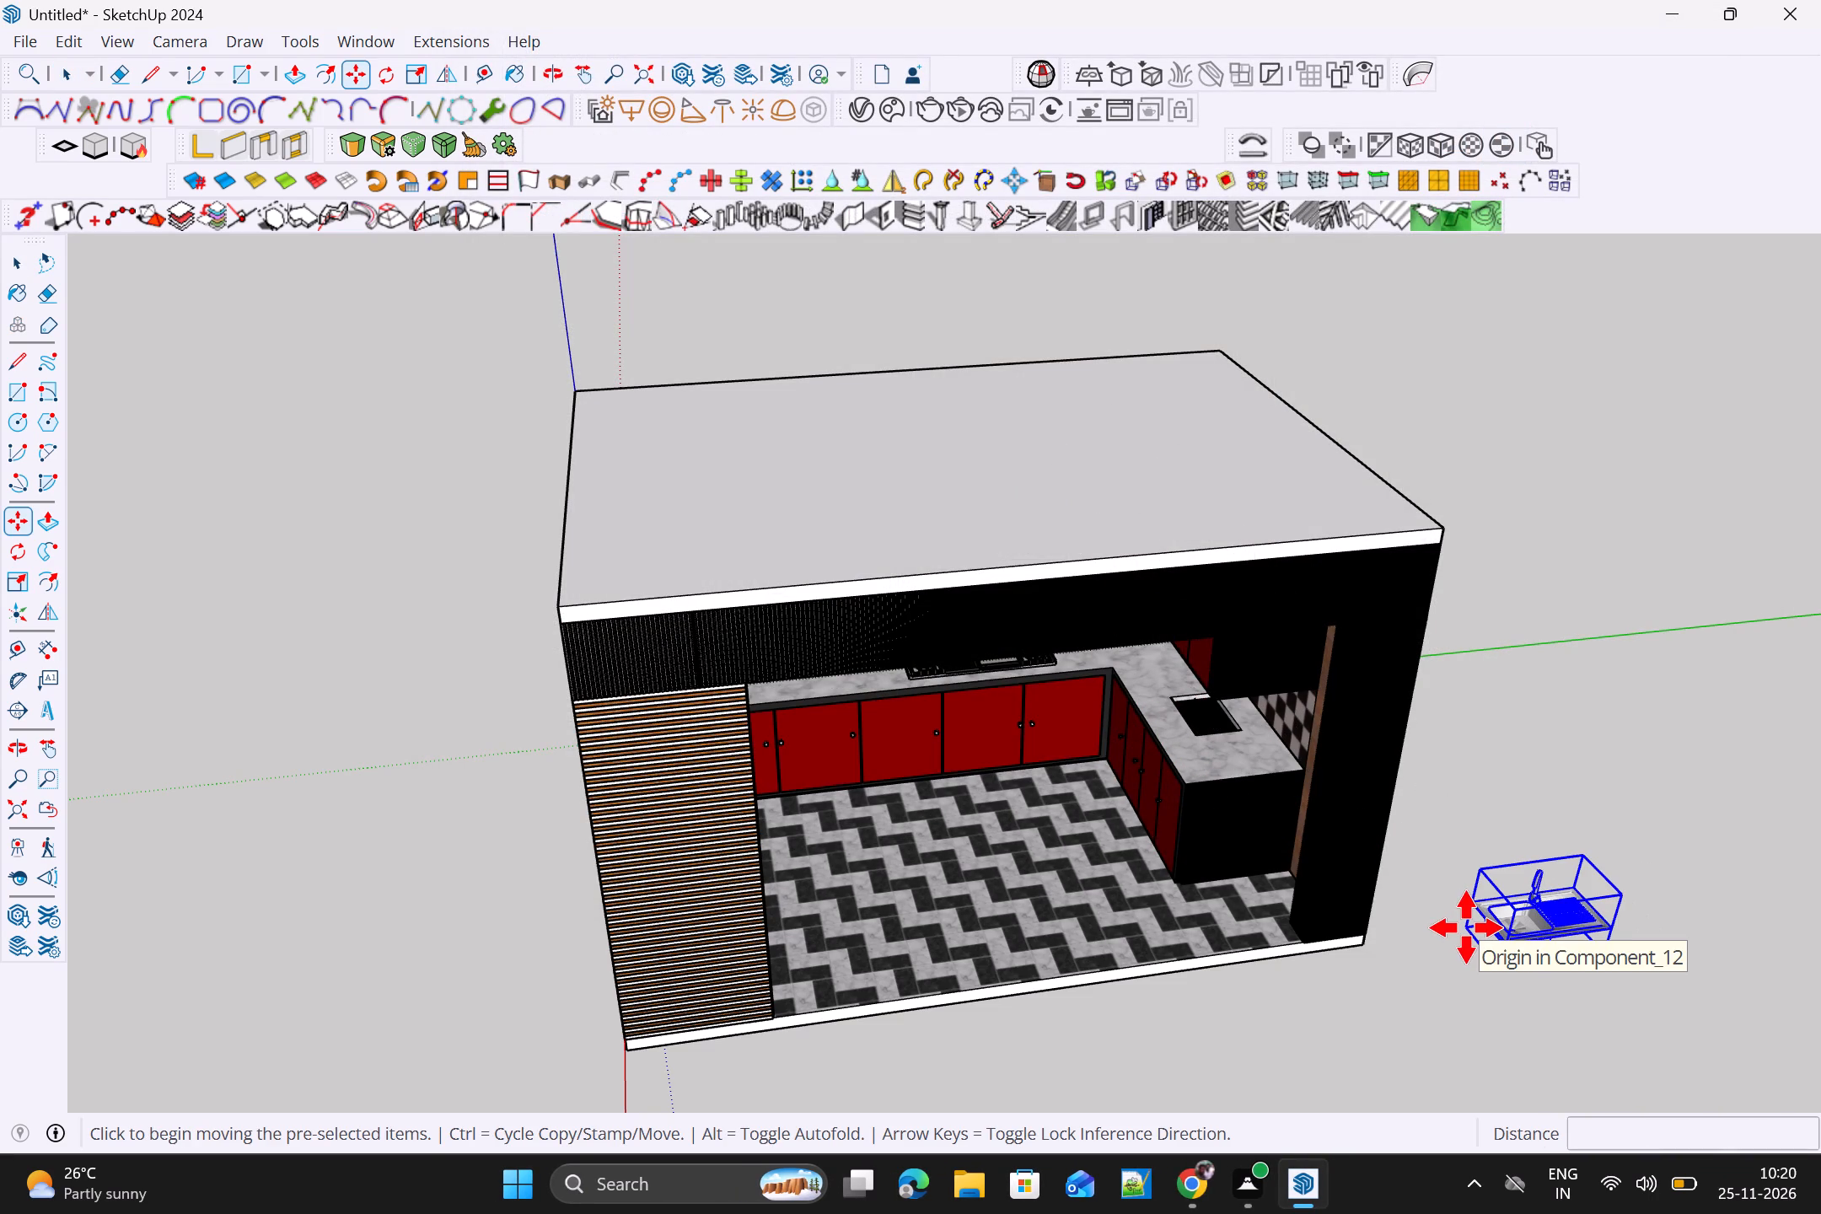
Rotate the imported sink 90 degrees horizontally to align it with the short counter.
key(q)
click(1472, 993)
click(1517, 987)
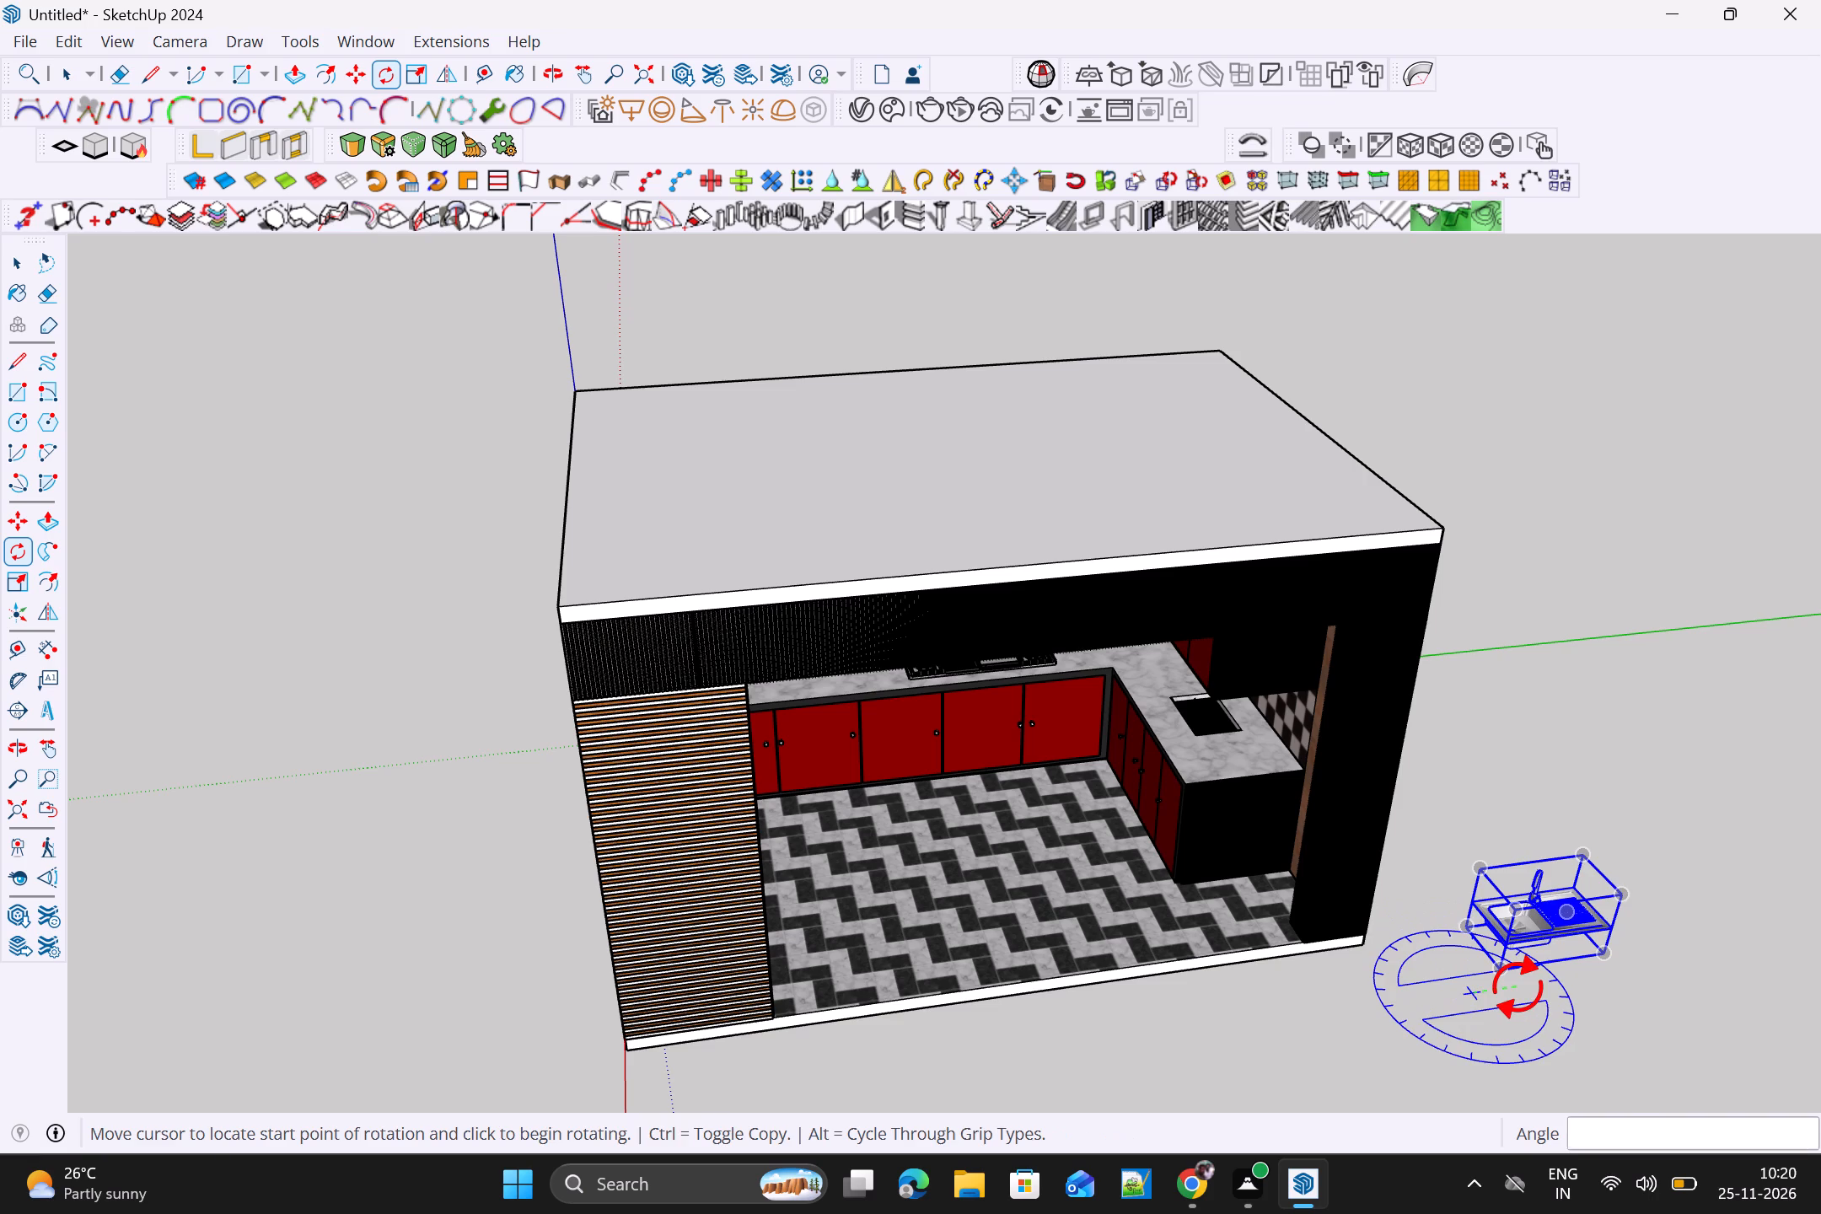
click(1485, 1018)
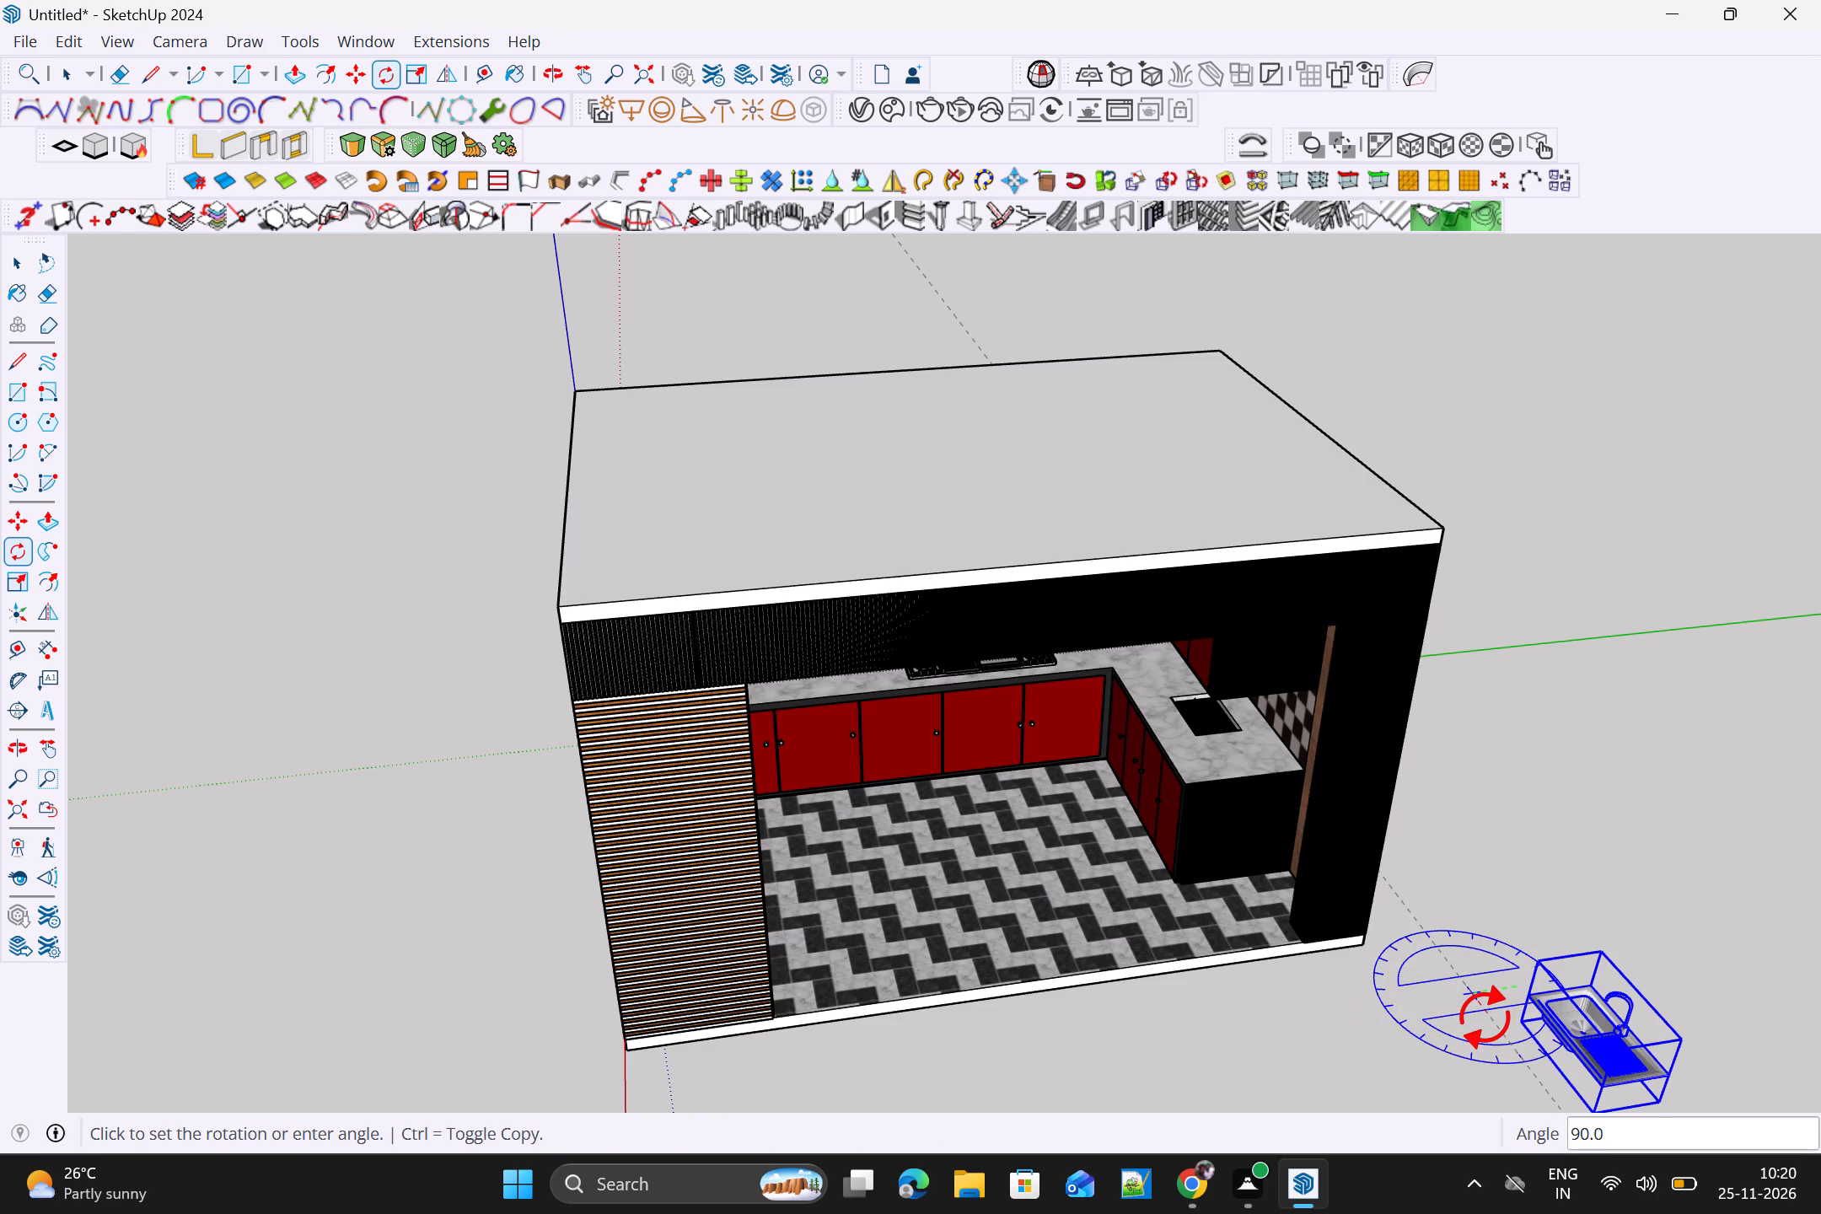
Move the sink about 11' 13/16" from outside the room onto the short counter, near the cutout.
key(m)
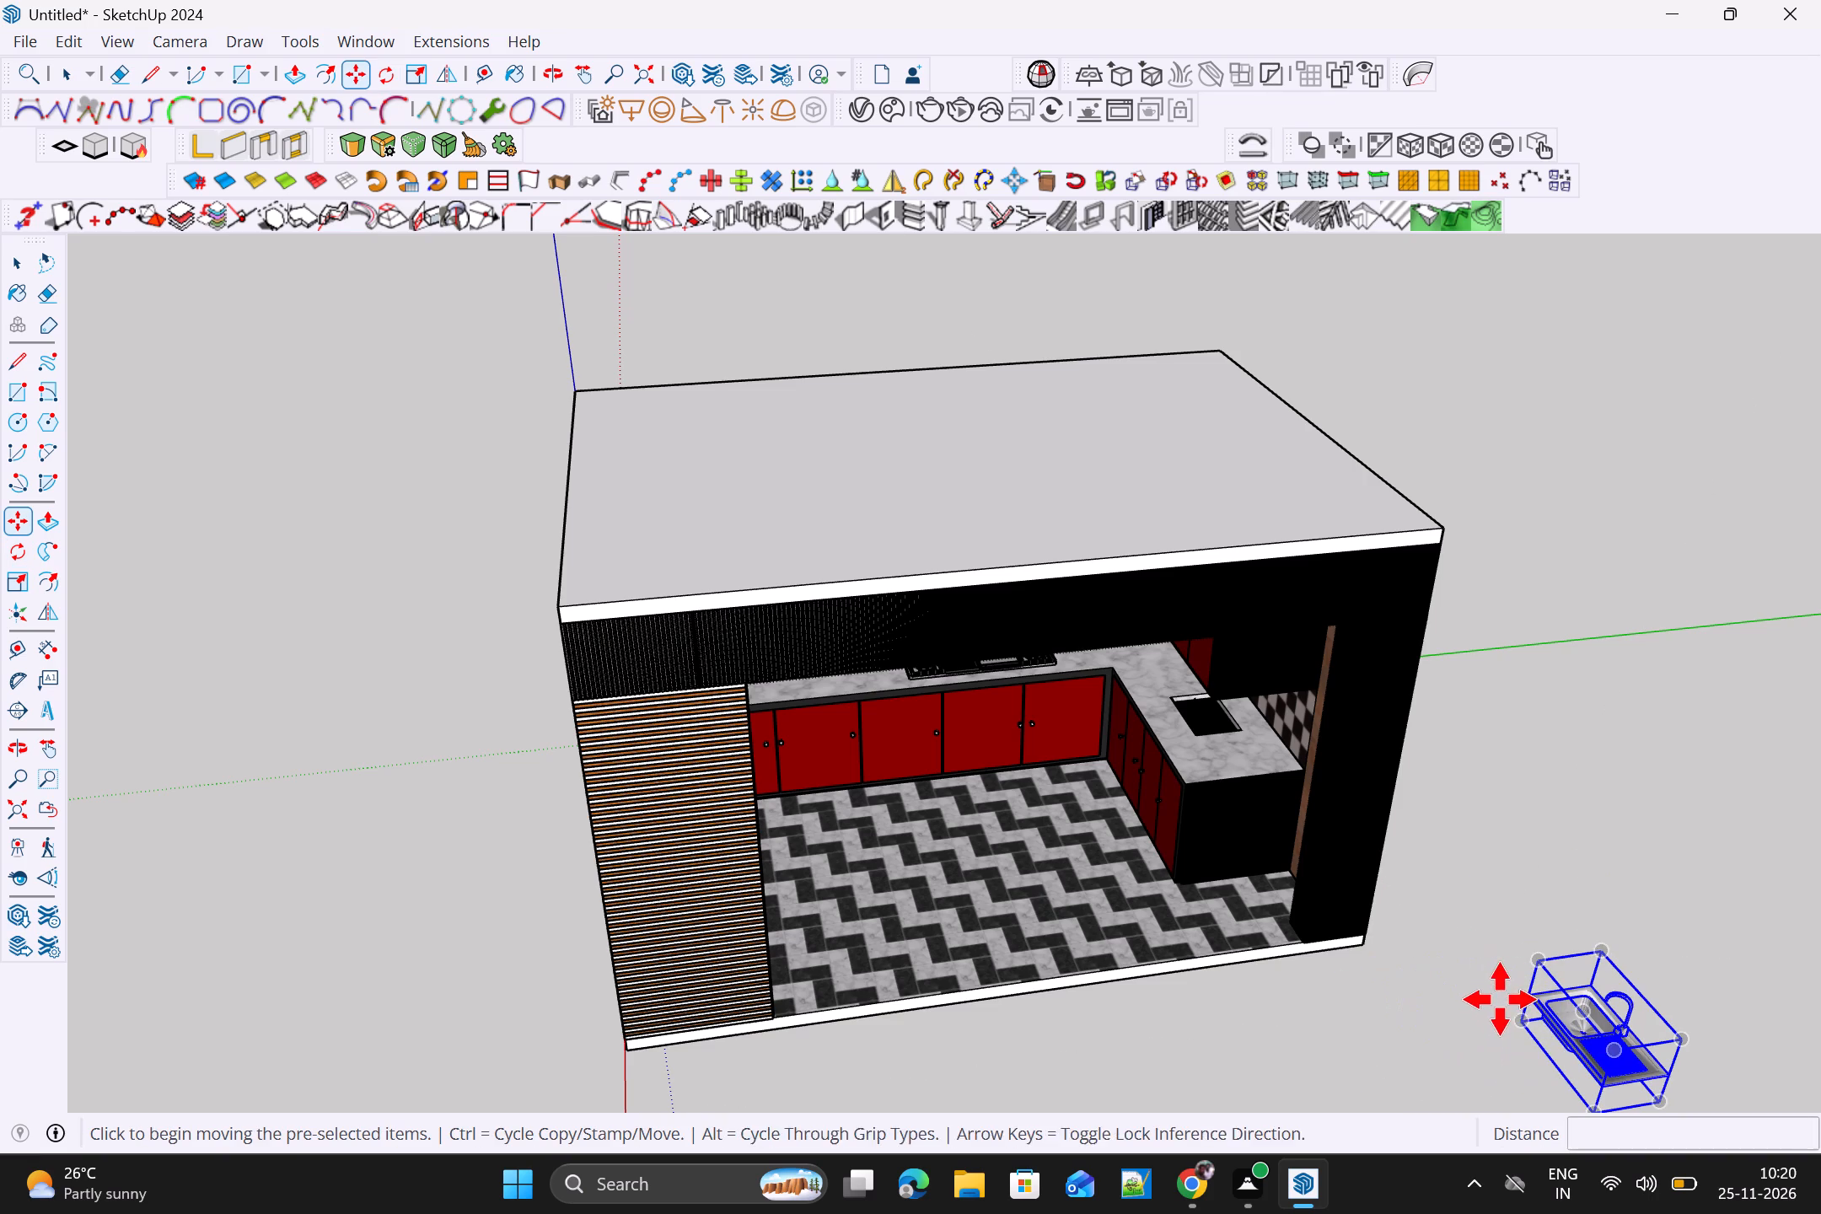
click(1512, 1014)
middle_drag(1159, 770, 1338, 815)
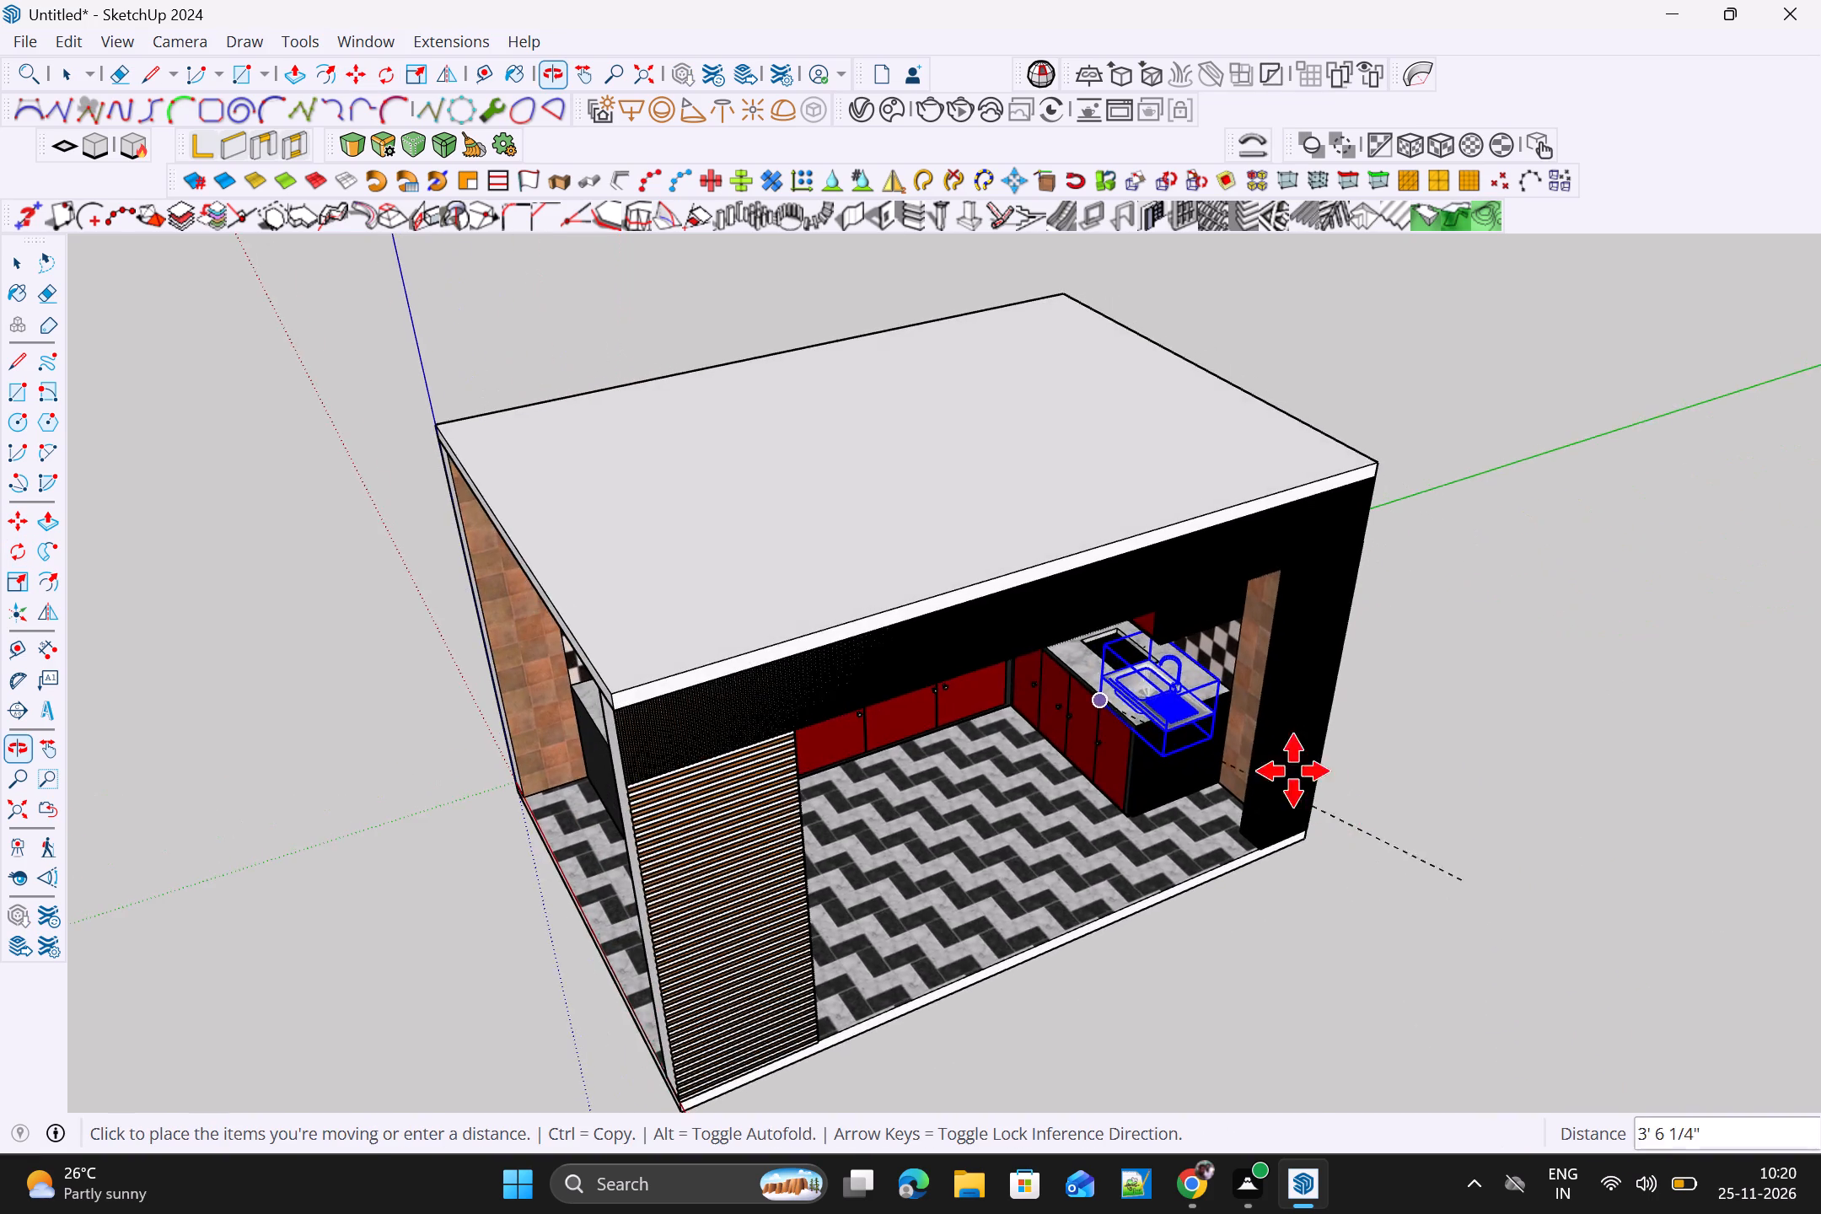
scroll(1241, 755, up, 4)
scroll(1162, 694, up, 3)
scroll(991, 560, up, 8)
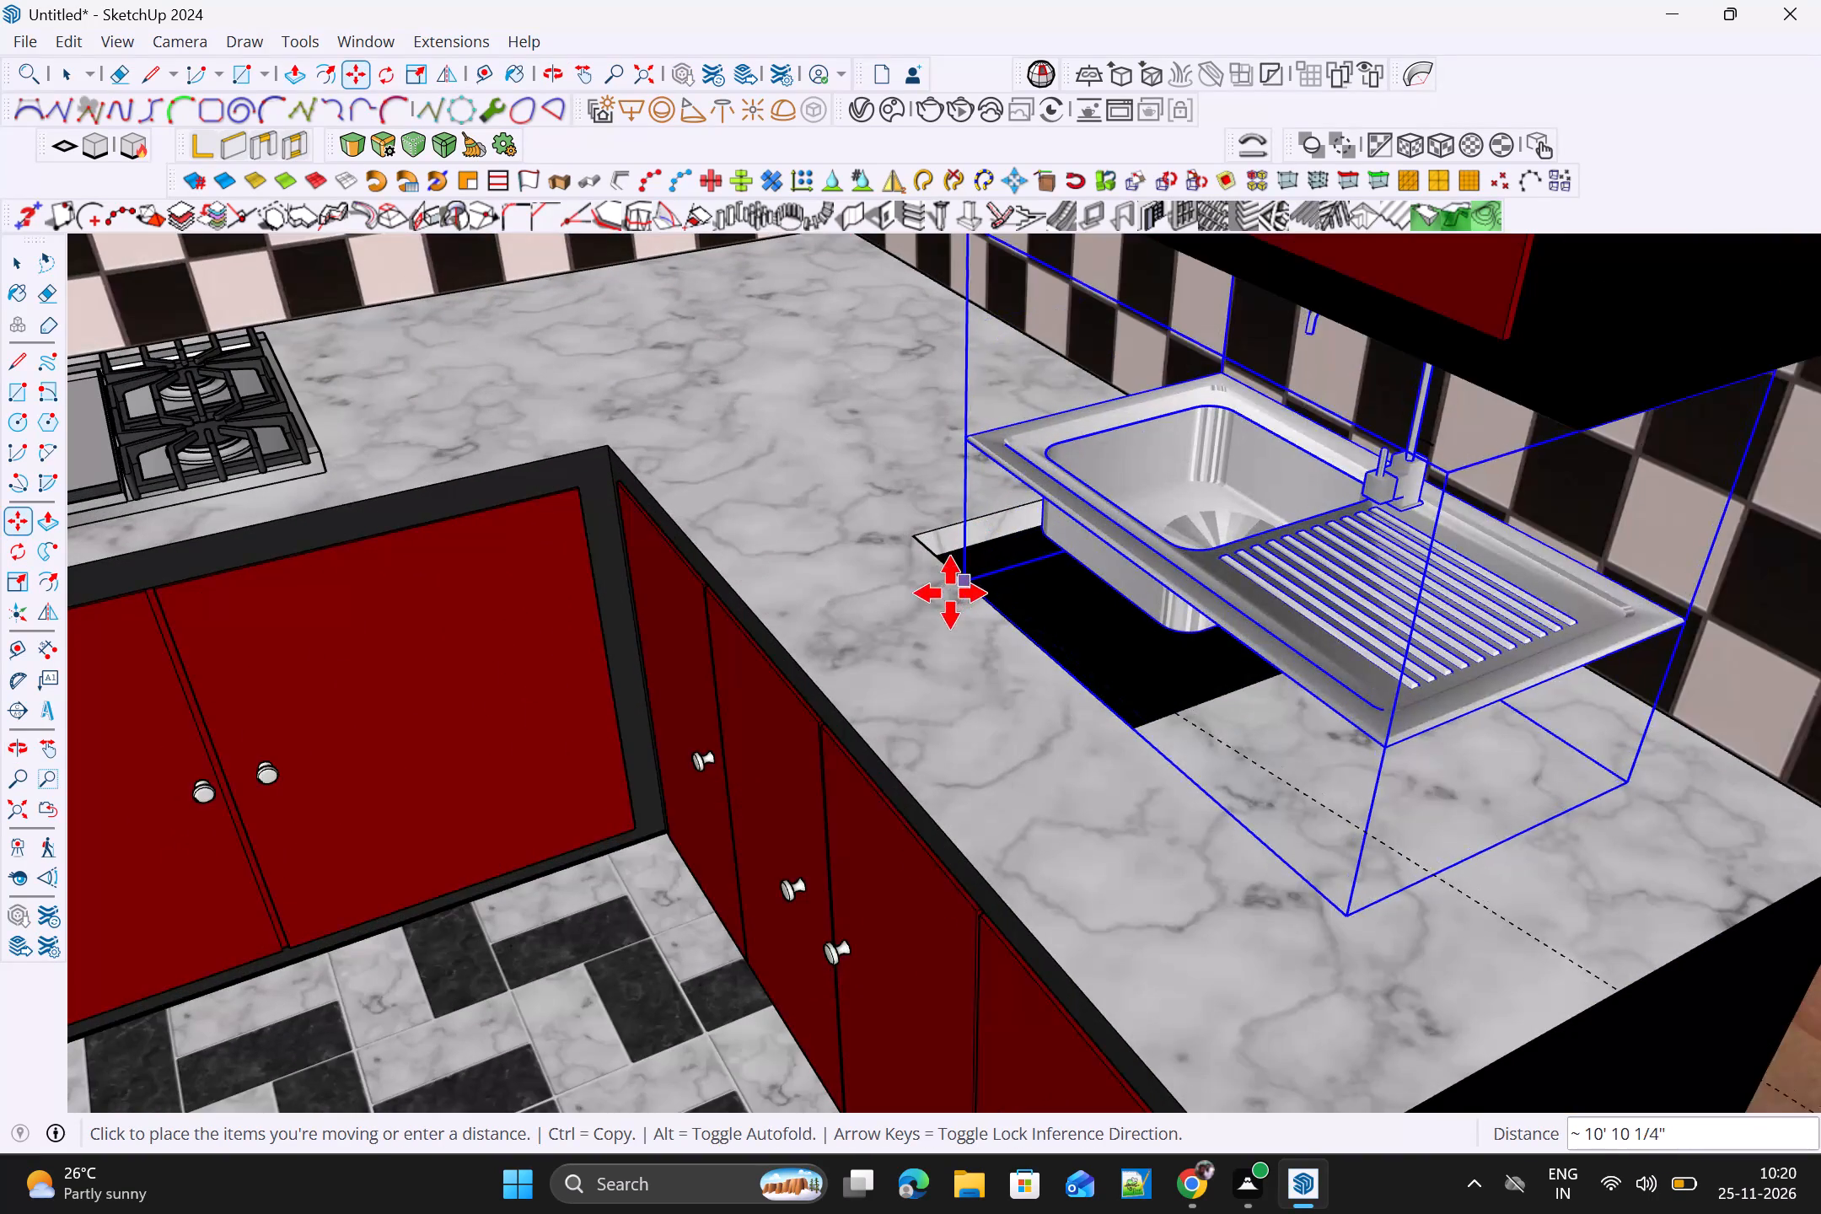
click(884, 600)
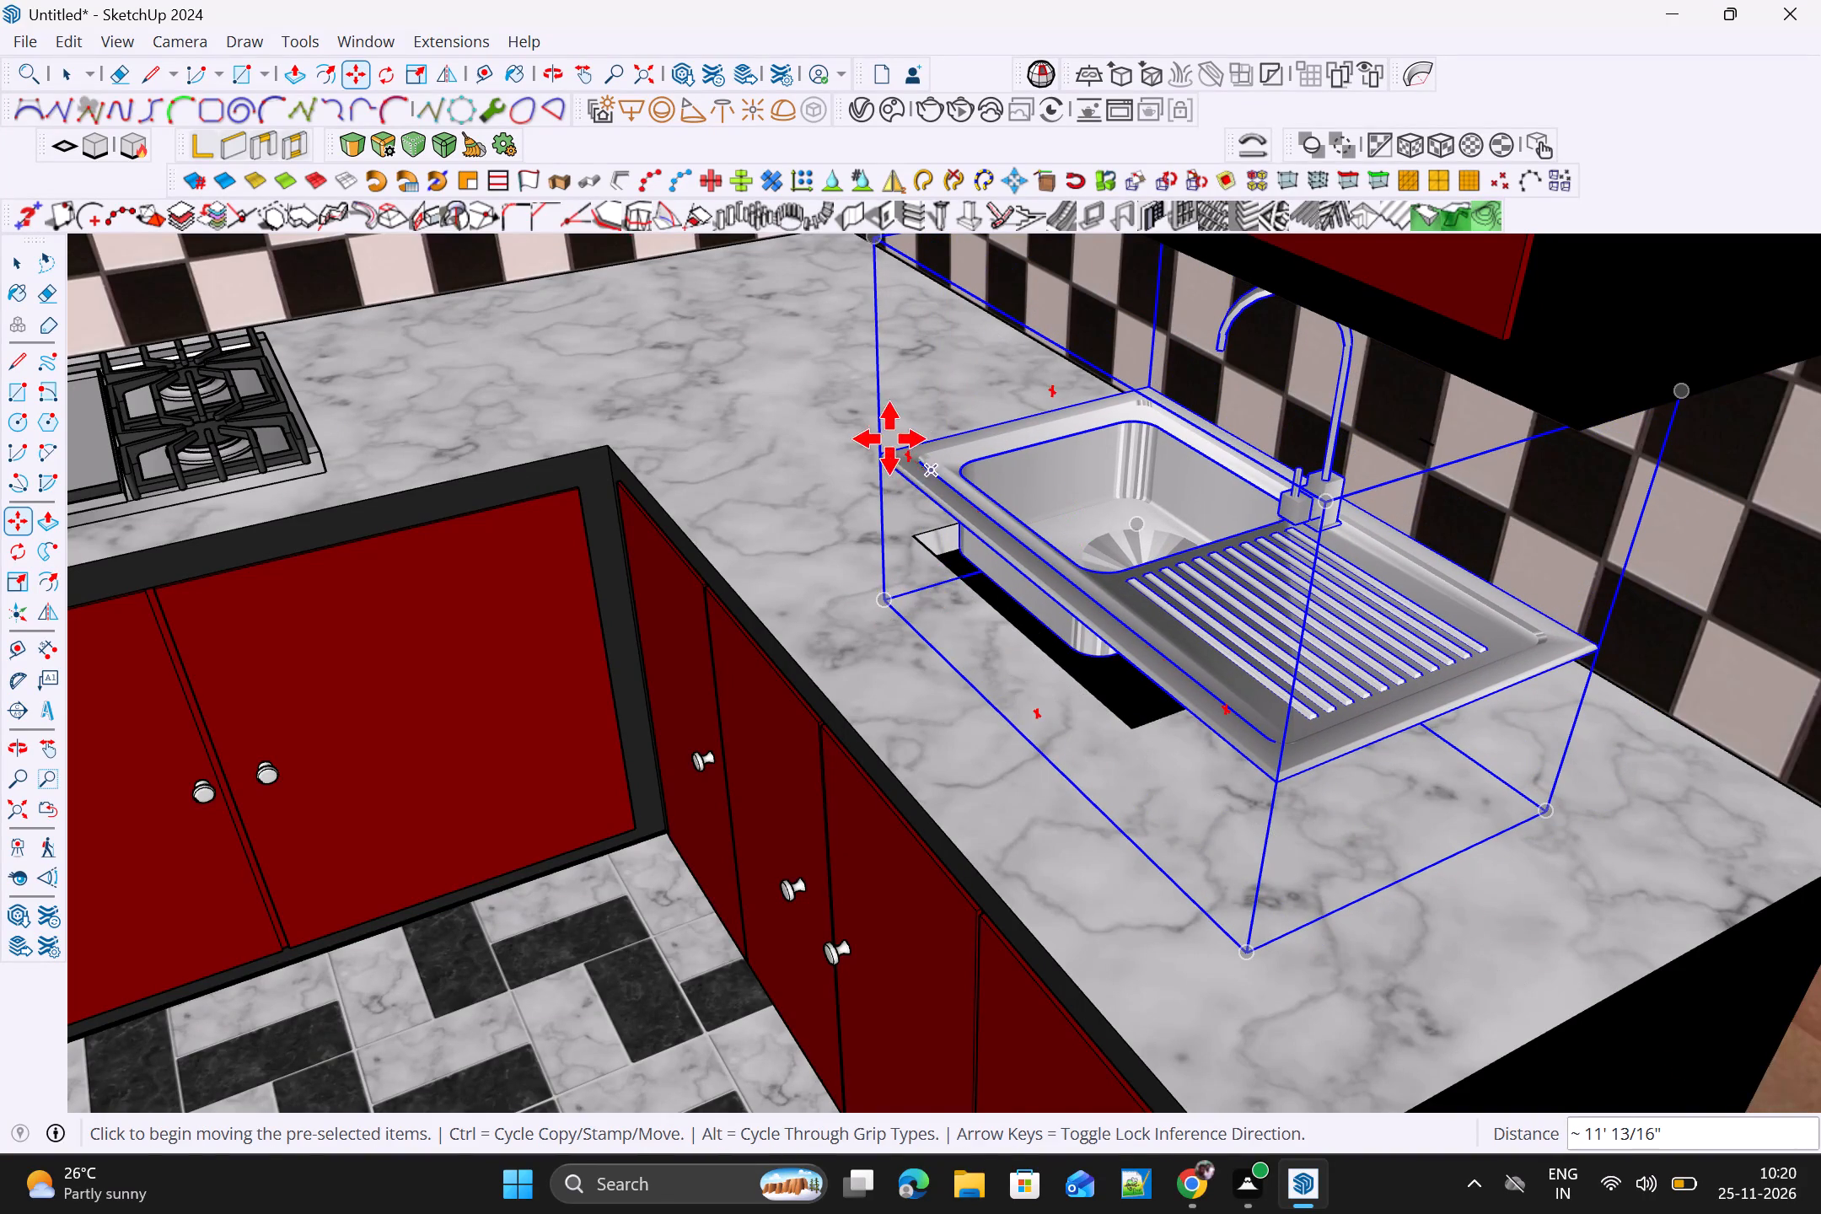
Lower the sink about 1 7/8" toward the short counter's marble top.
click(878, 449)
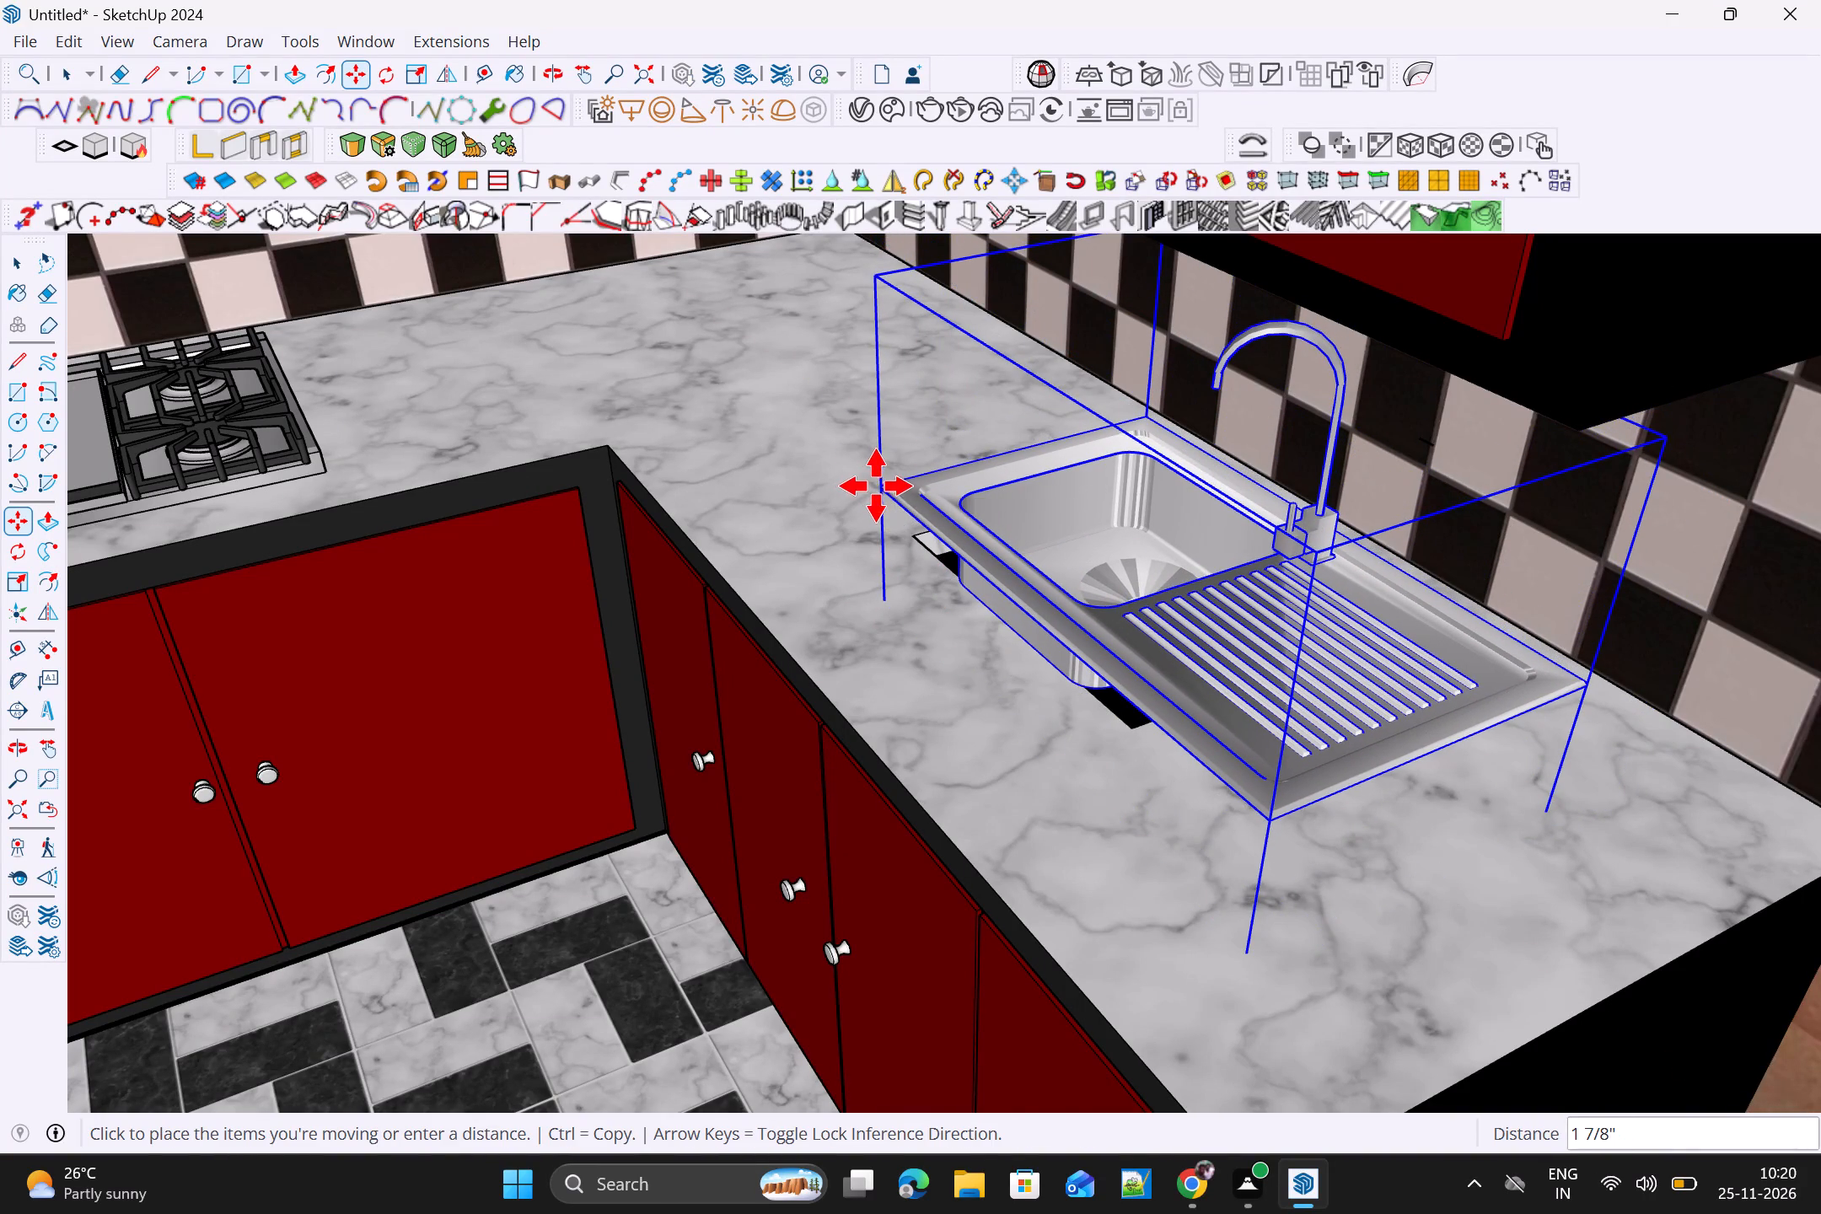
click(875, 486)
Move the sink by its front rim corner about 7 9/16" toward the cutout's front corner.
middle_drag(872, 499, 1553, 598)
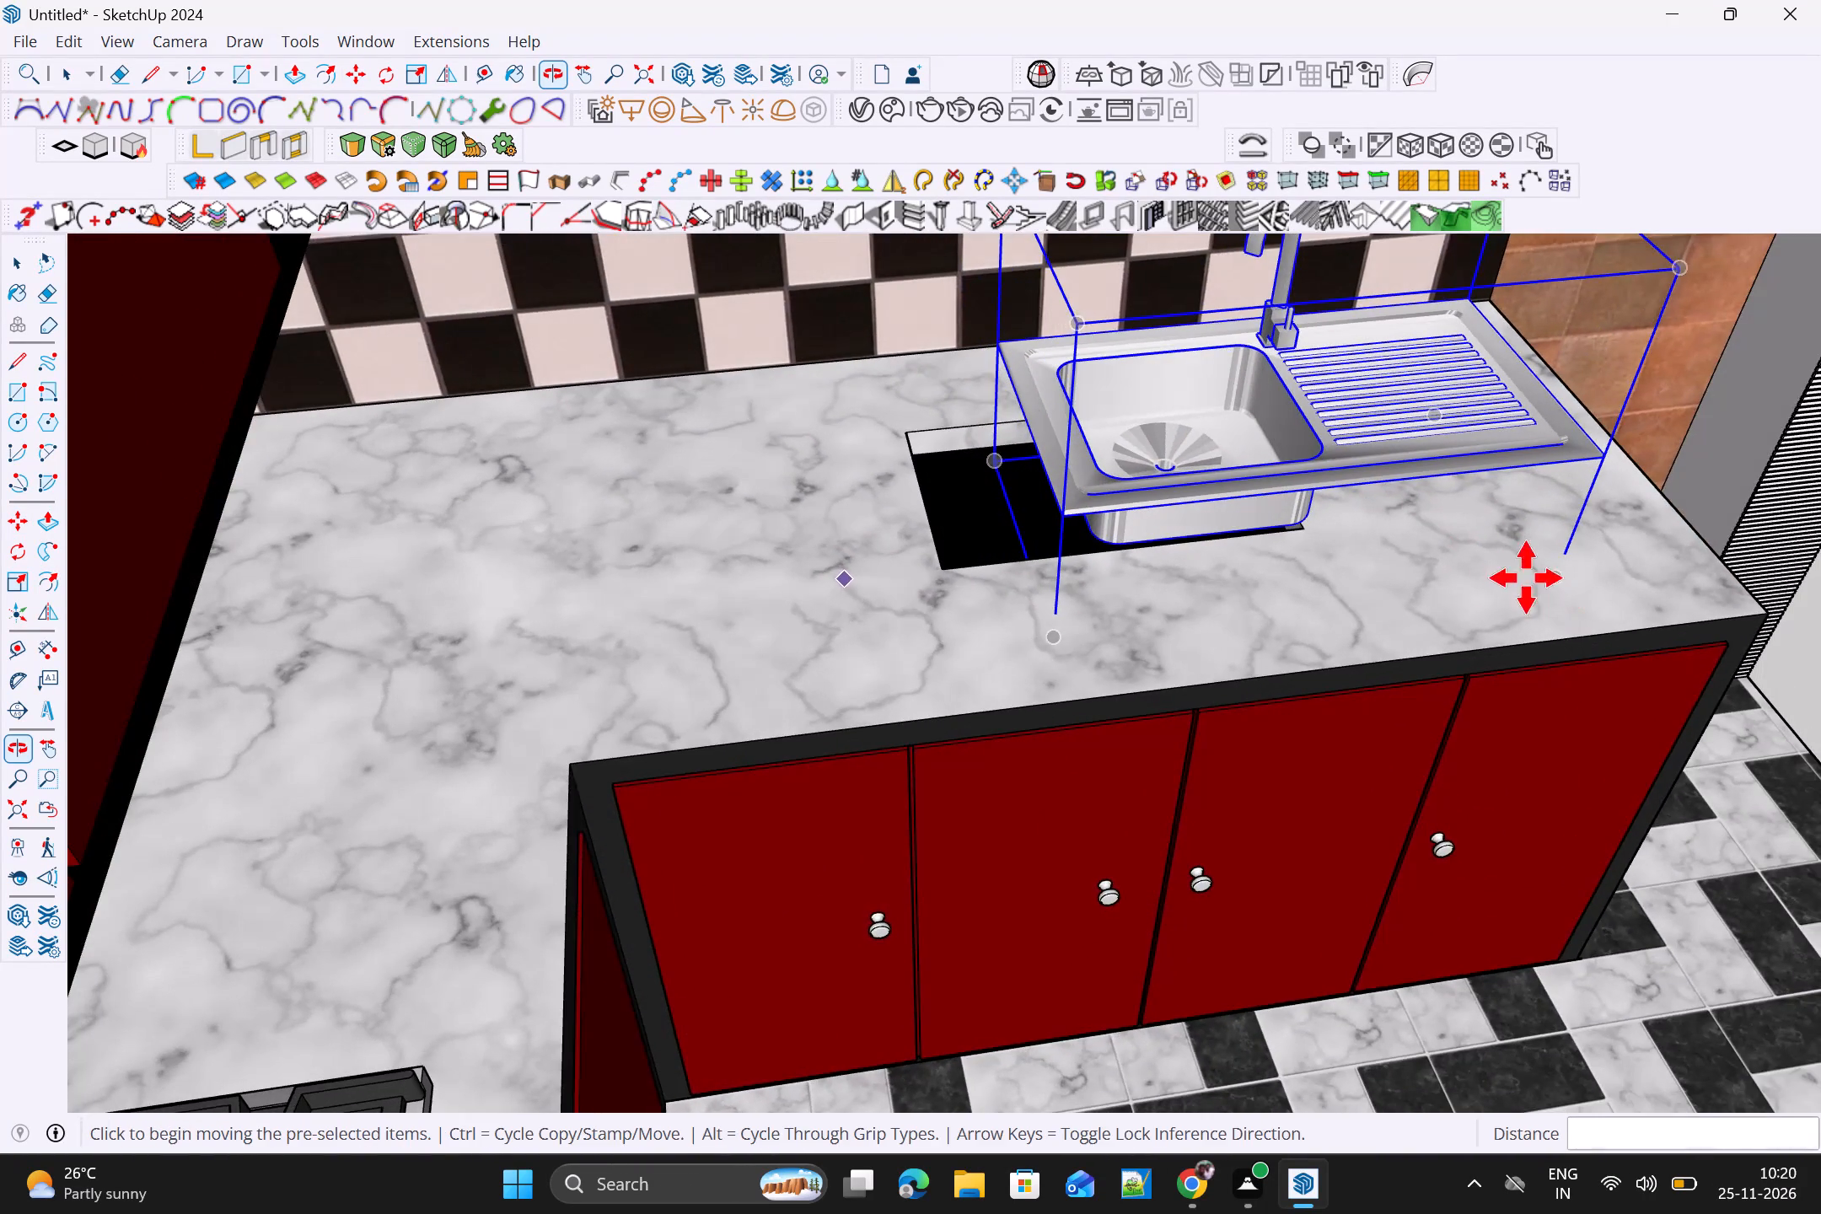
scroll(1134, 559, up, 3)
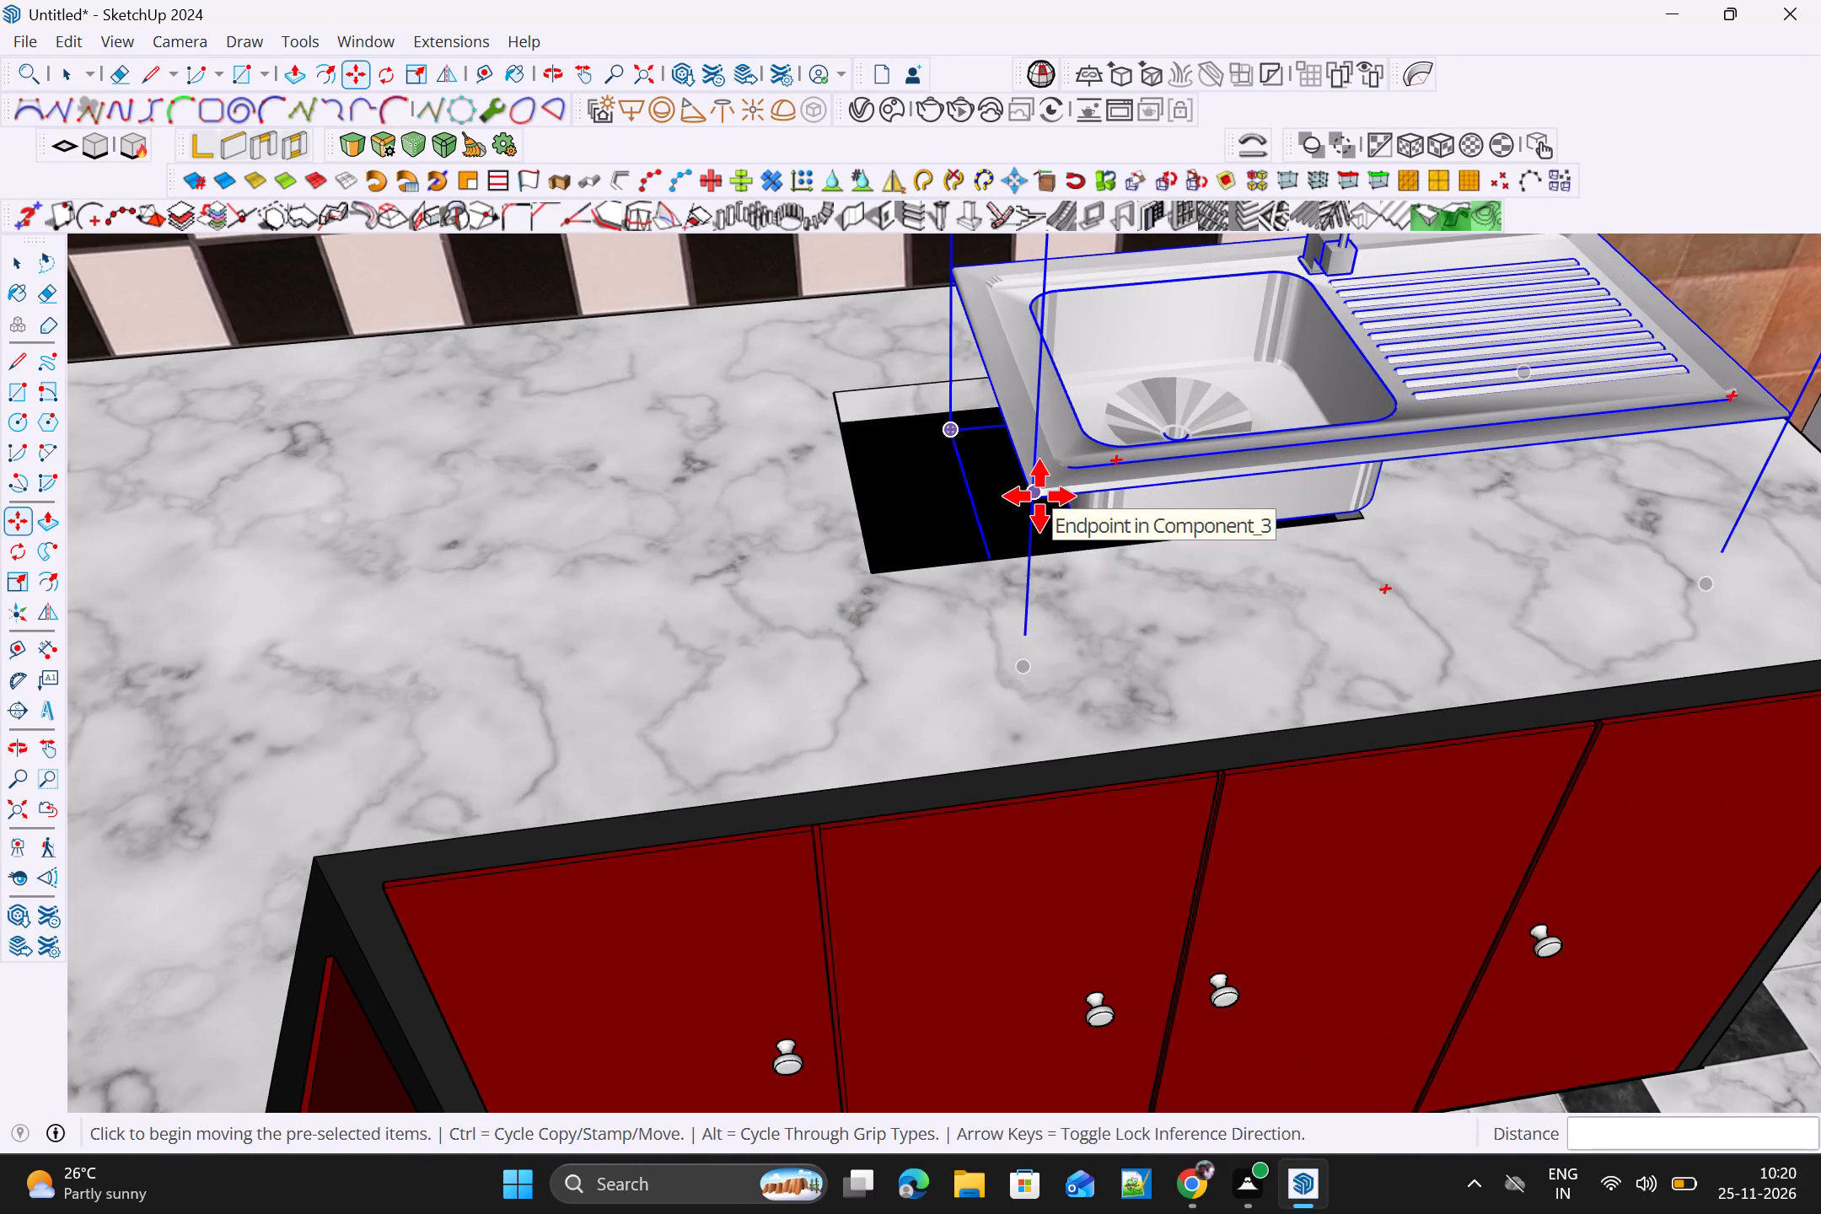
click(1039, 496)
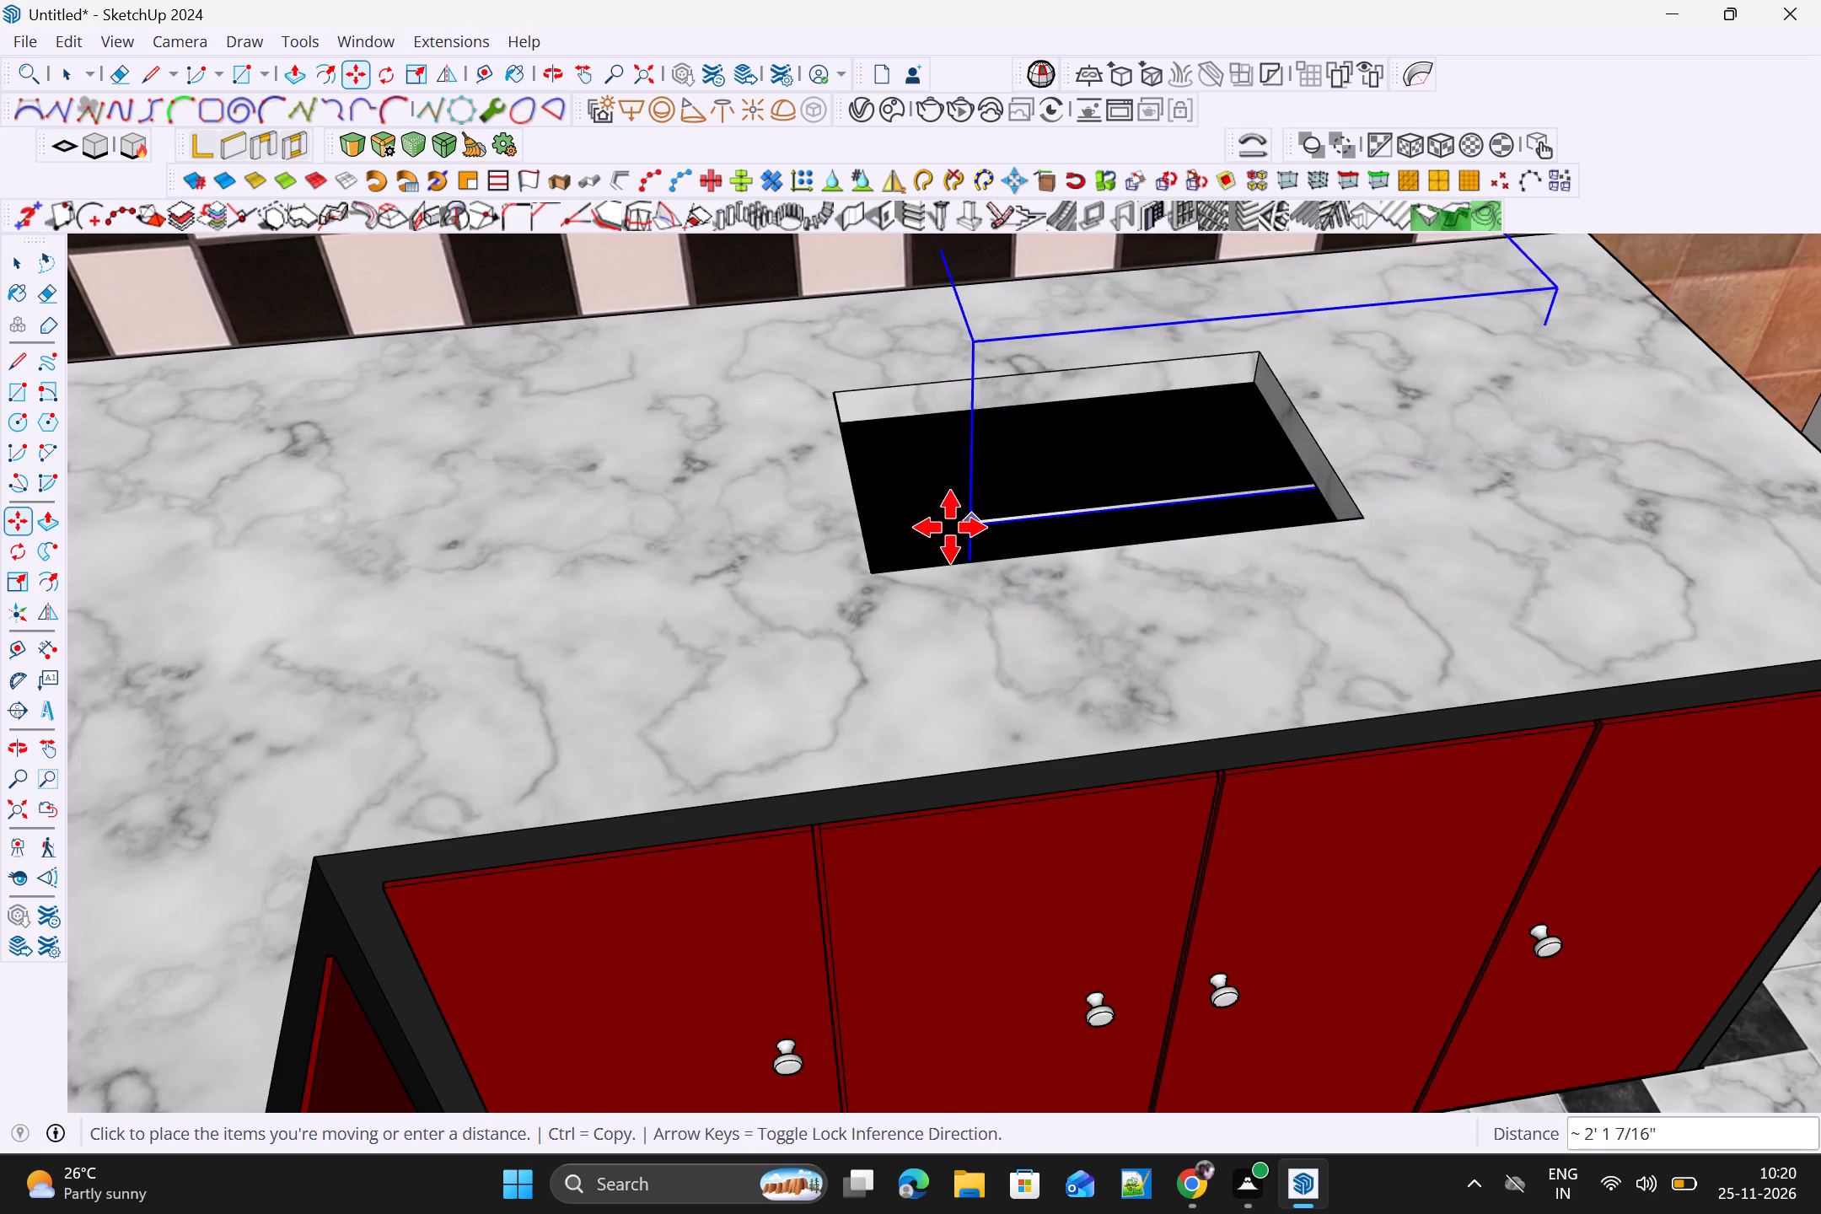
click(871, 571)
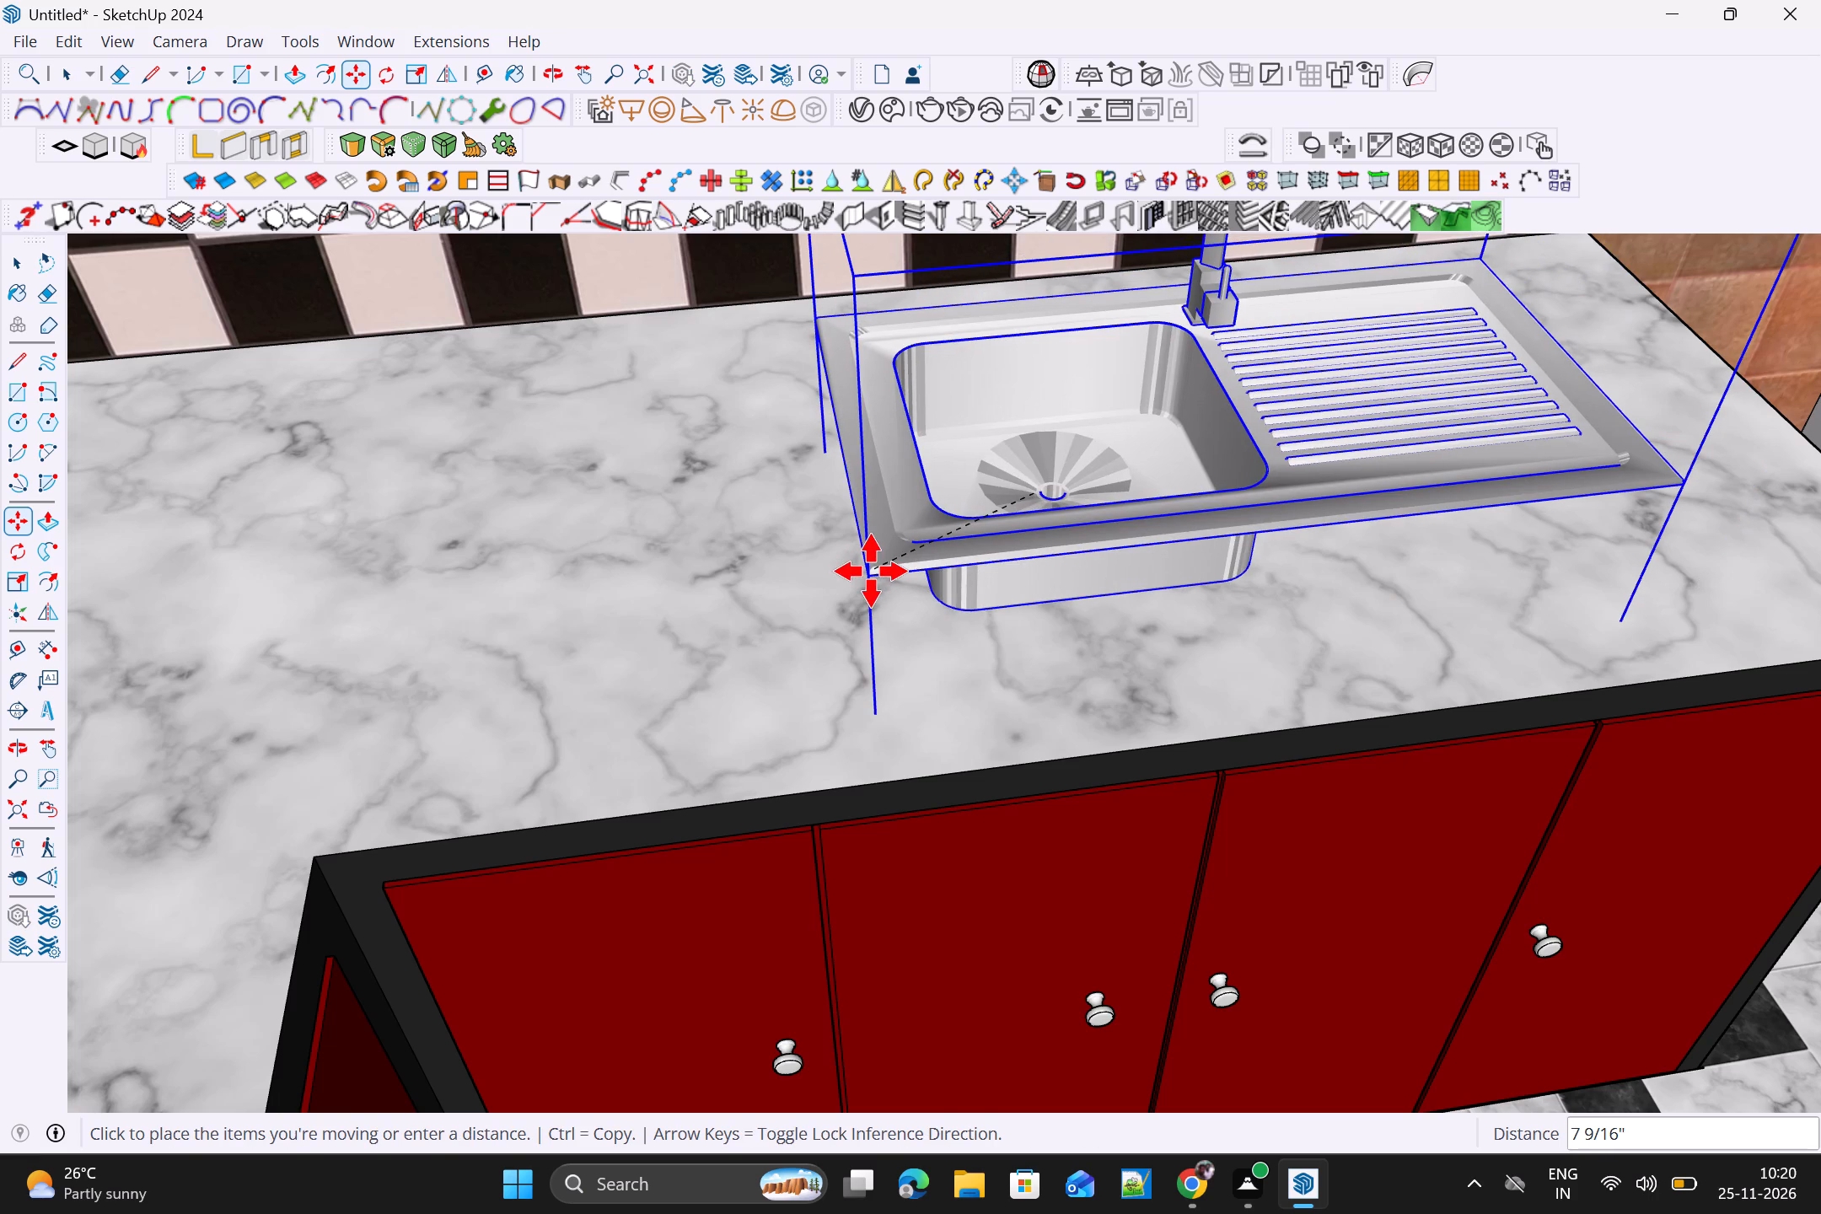
Shift the sink about 3 5/16" over the cutout, toward the inner corner of the counters.
scroll(957, 612, up, 1)
middle_drag(957, 612, 1051, 519)
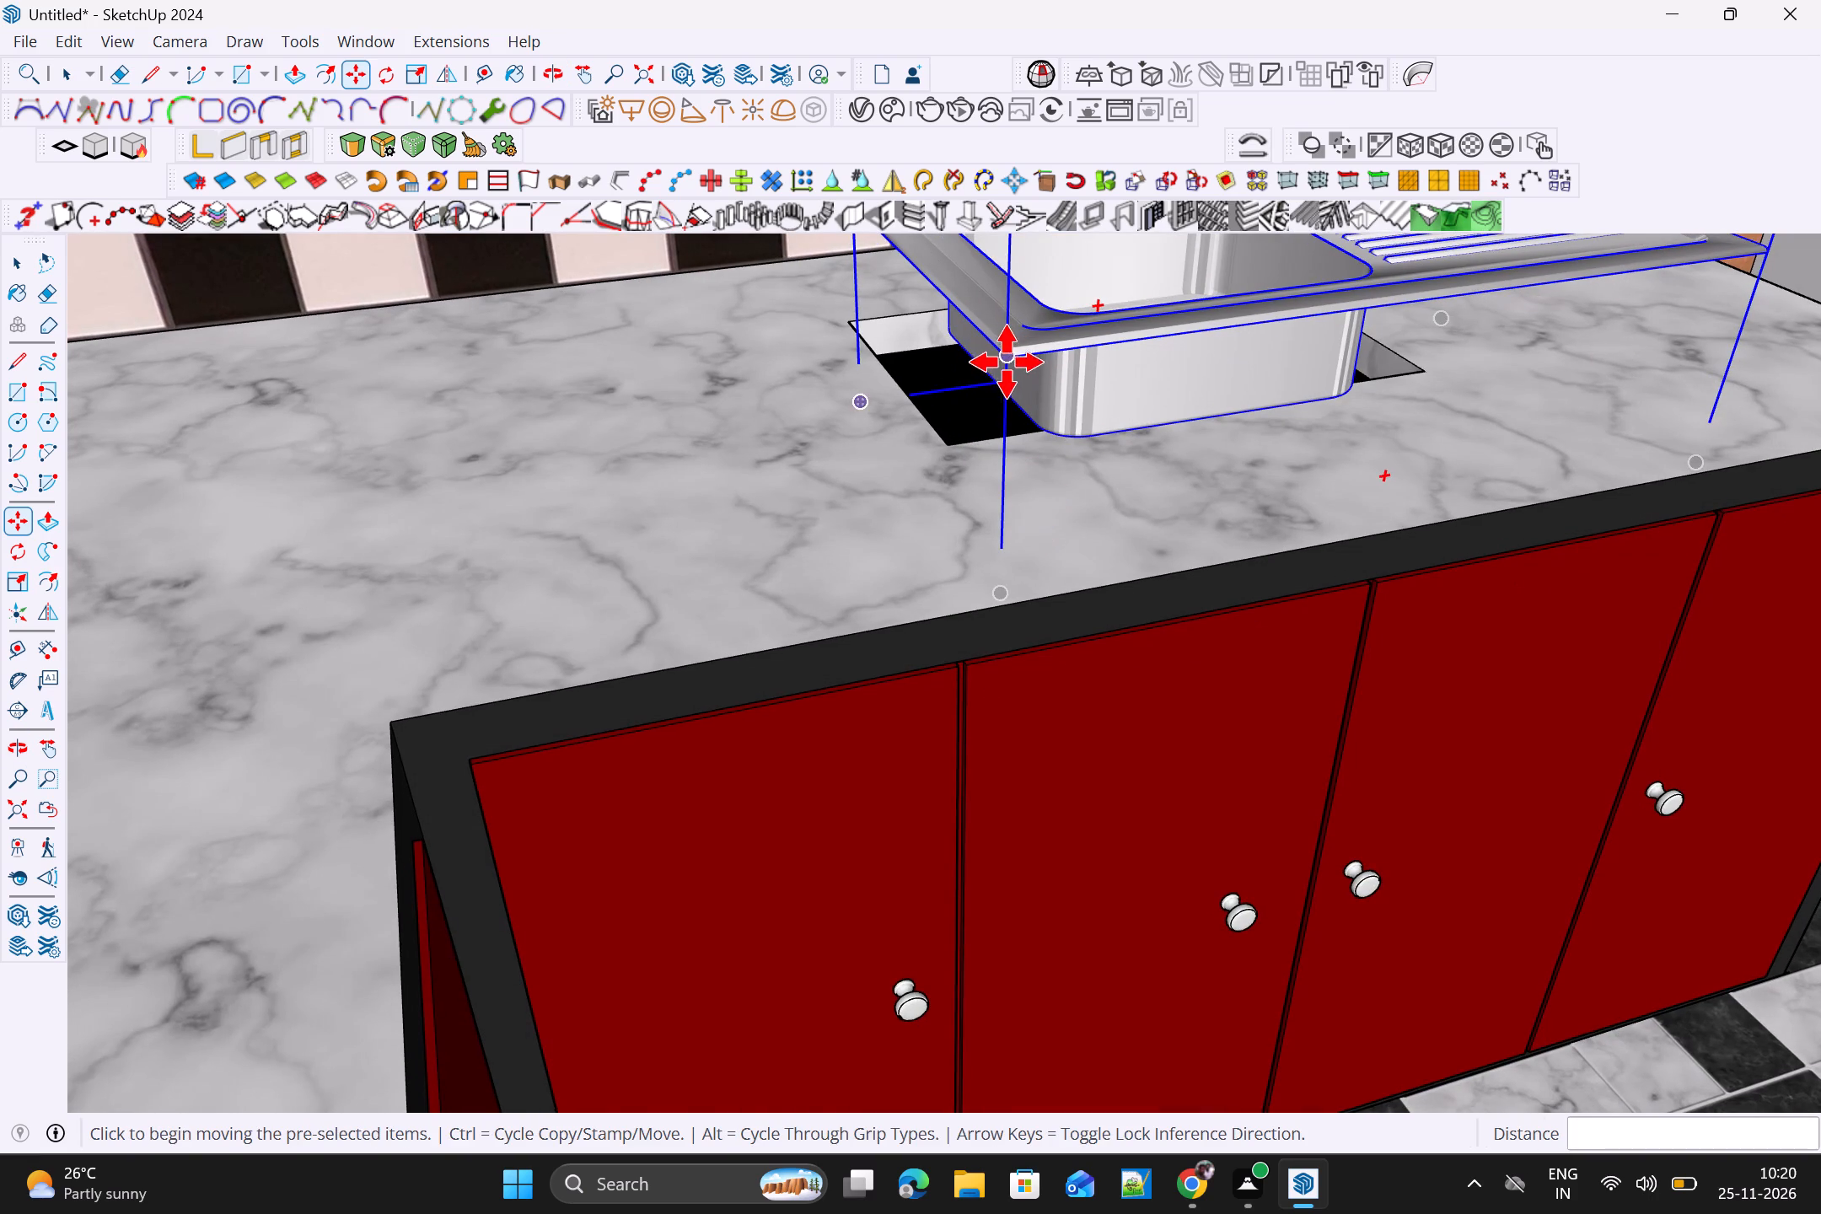
click(1007, 359)
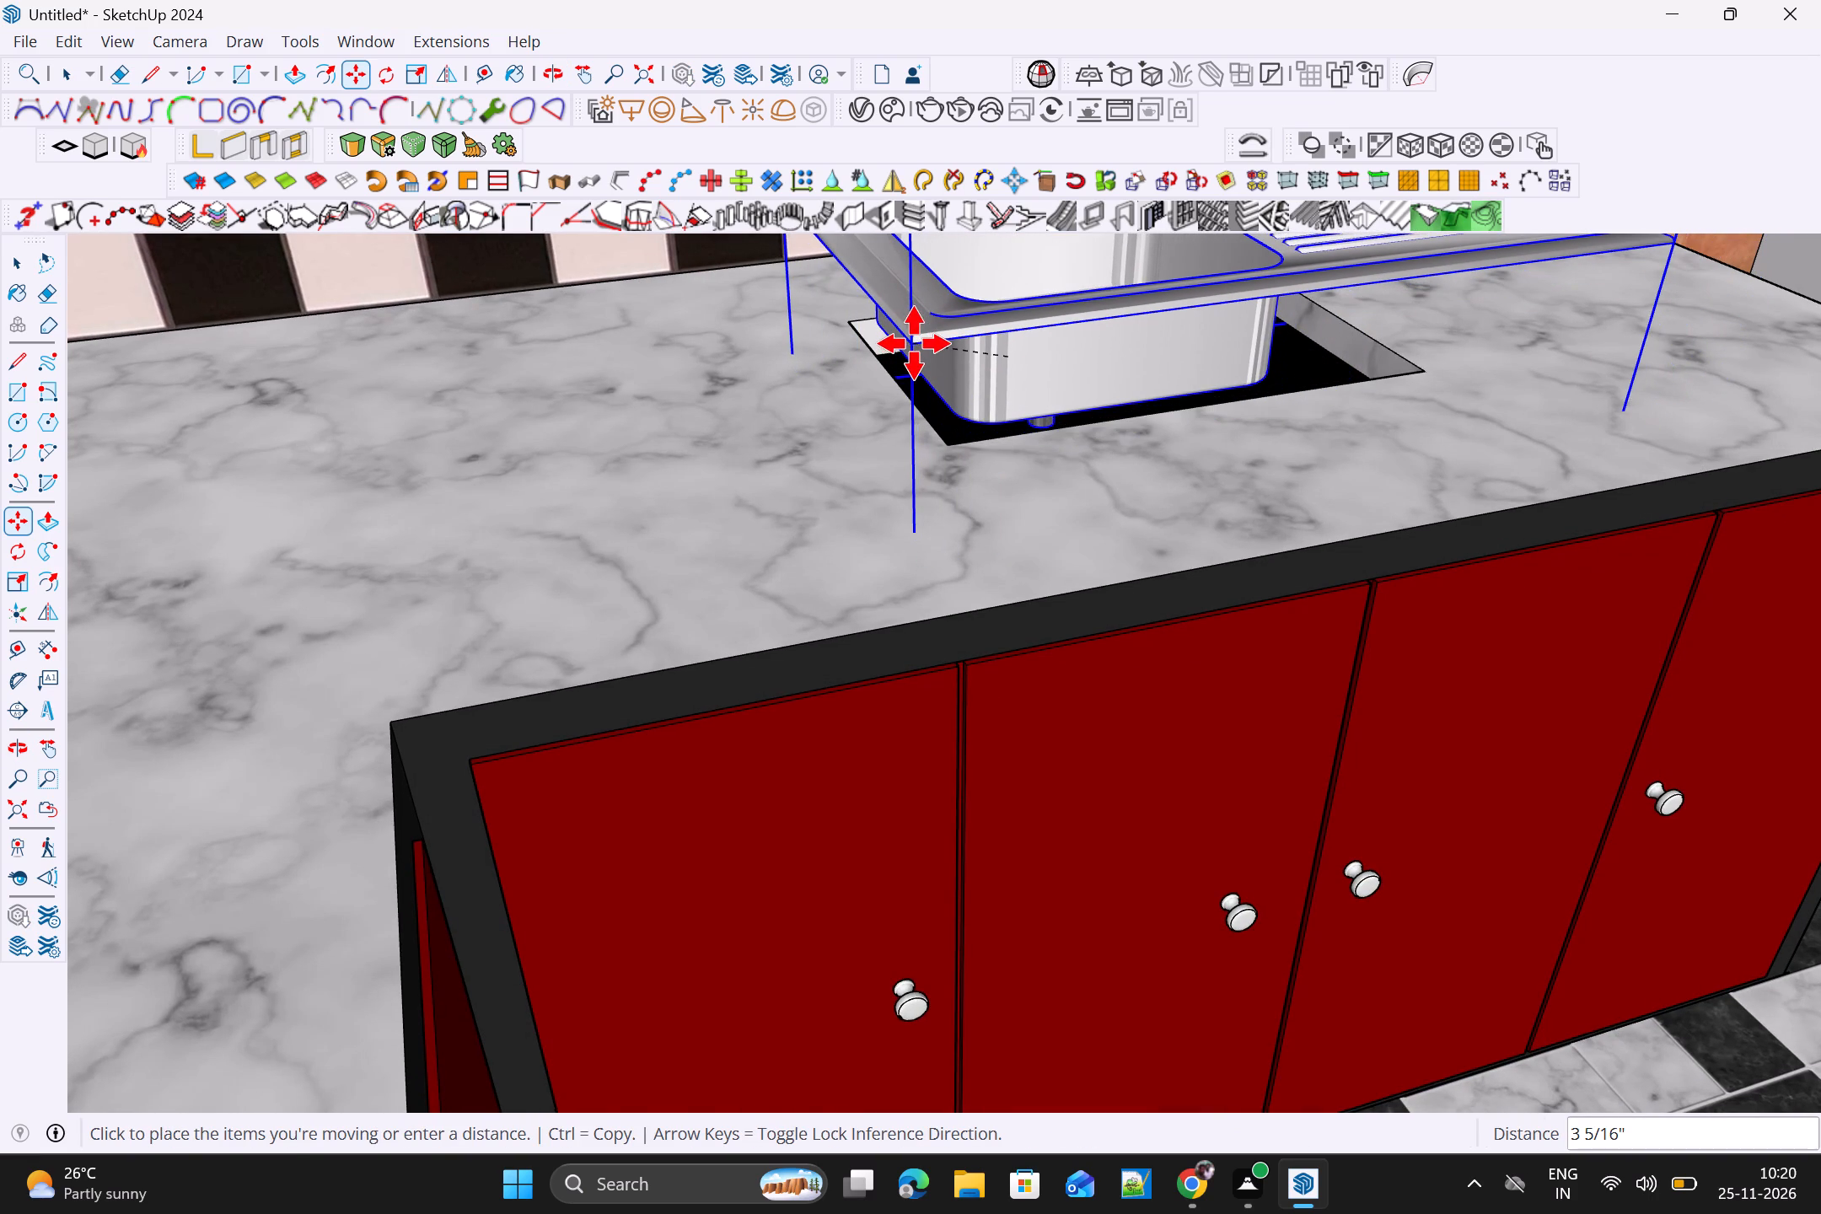
click(914, 343)
scroll(943, 341, down, 4)
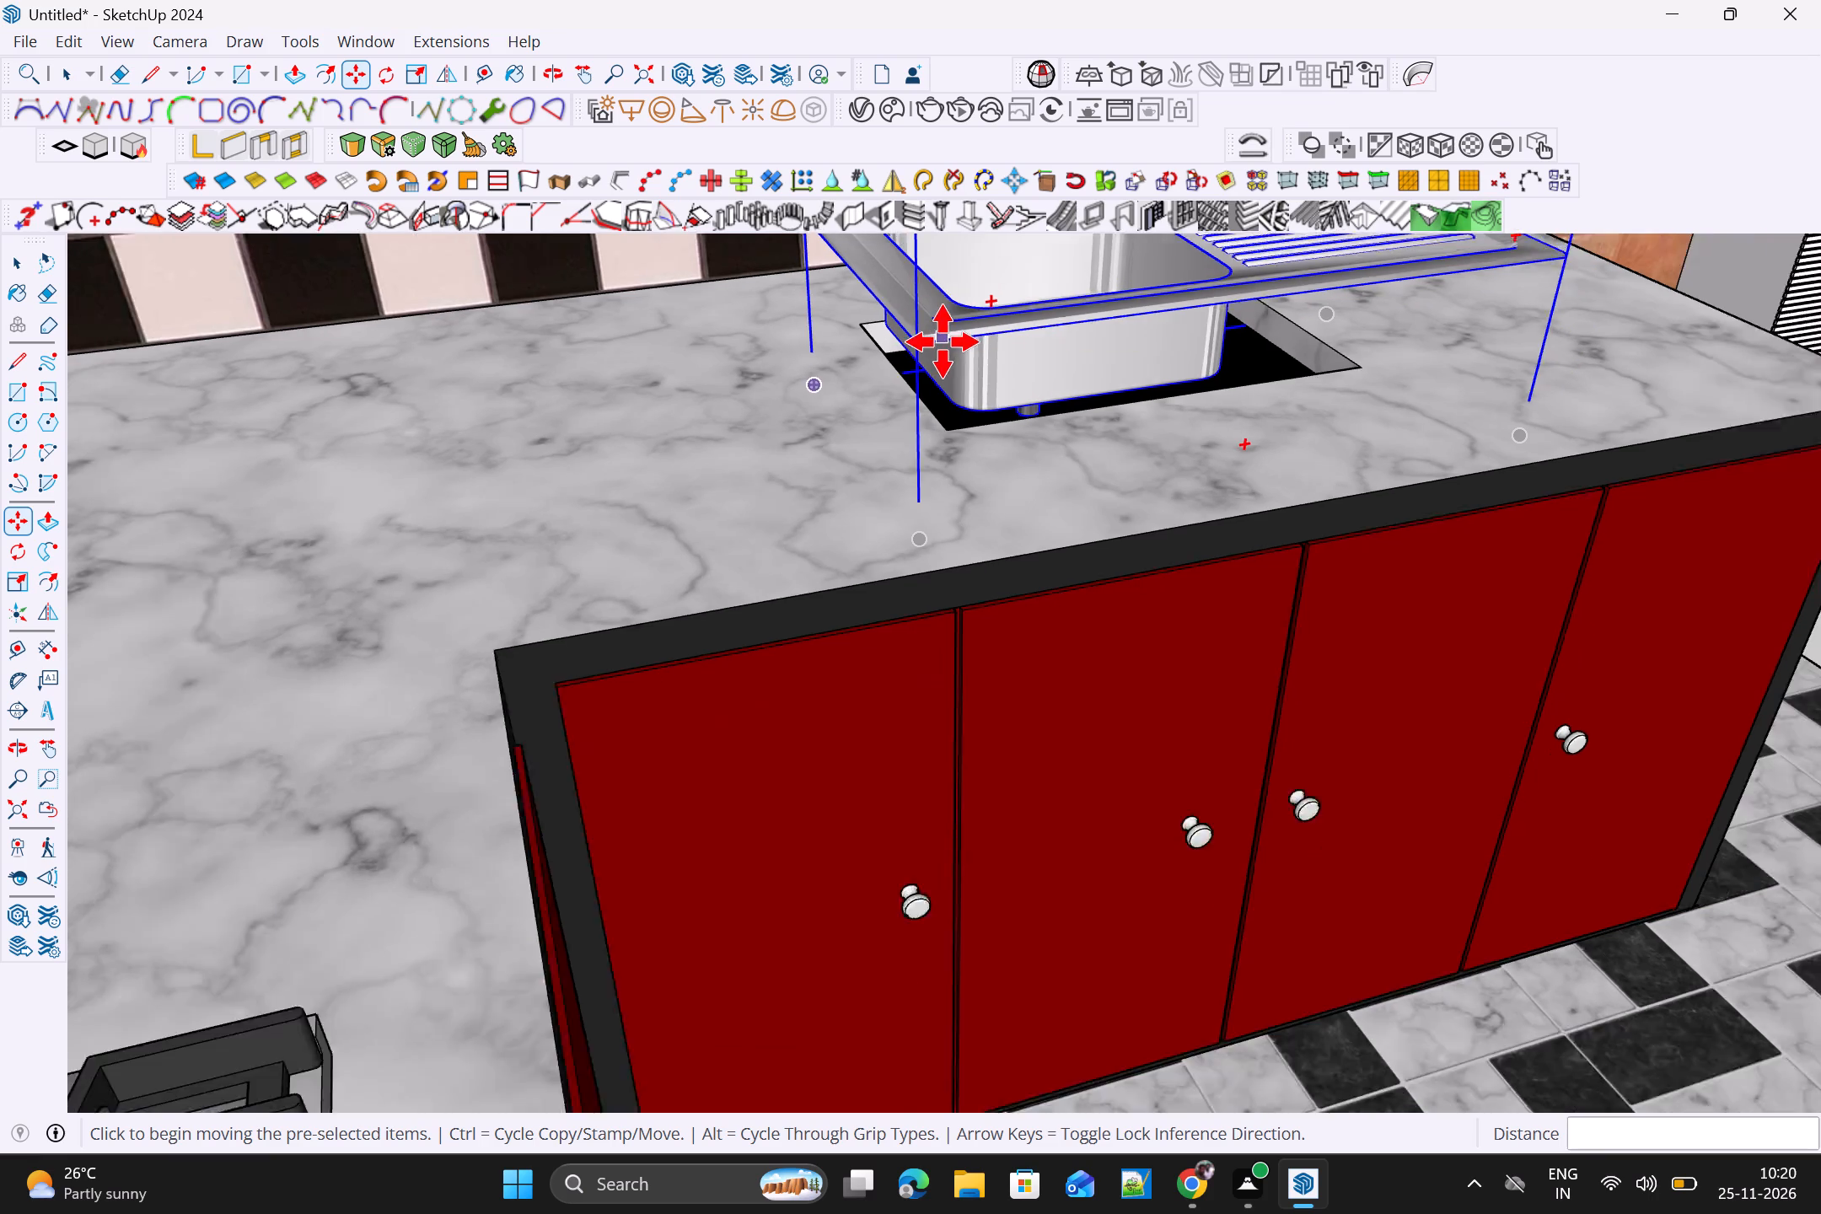
Move the sink about 5 1/4" along the short counter, away from the counters' inner corner.
scroll(943, 341, down, 5)
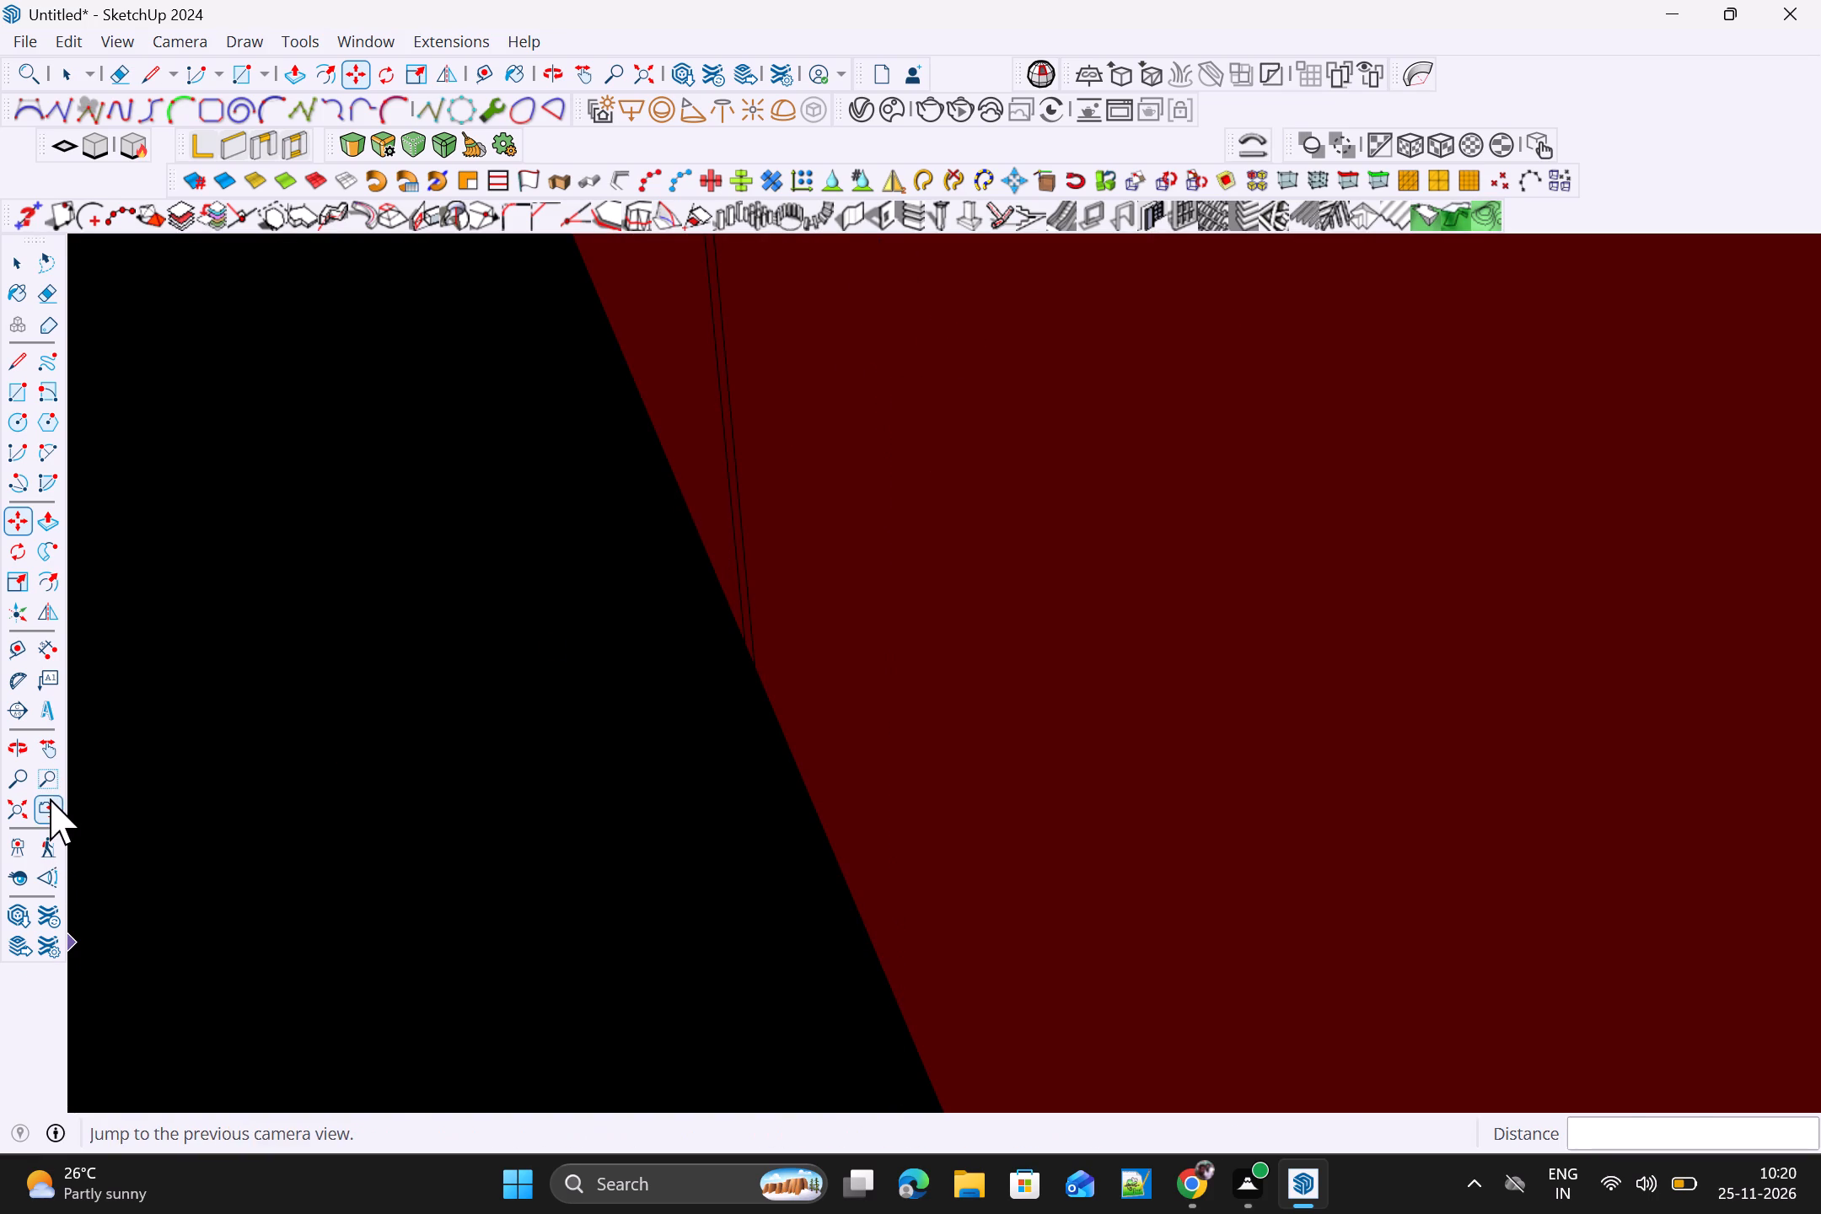
click(50, 799)
scroll(1105, 519, down, 3)
middle_drag(1159, 532, 1027, 572)
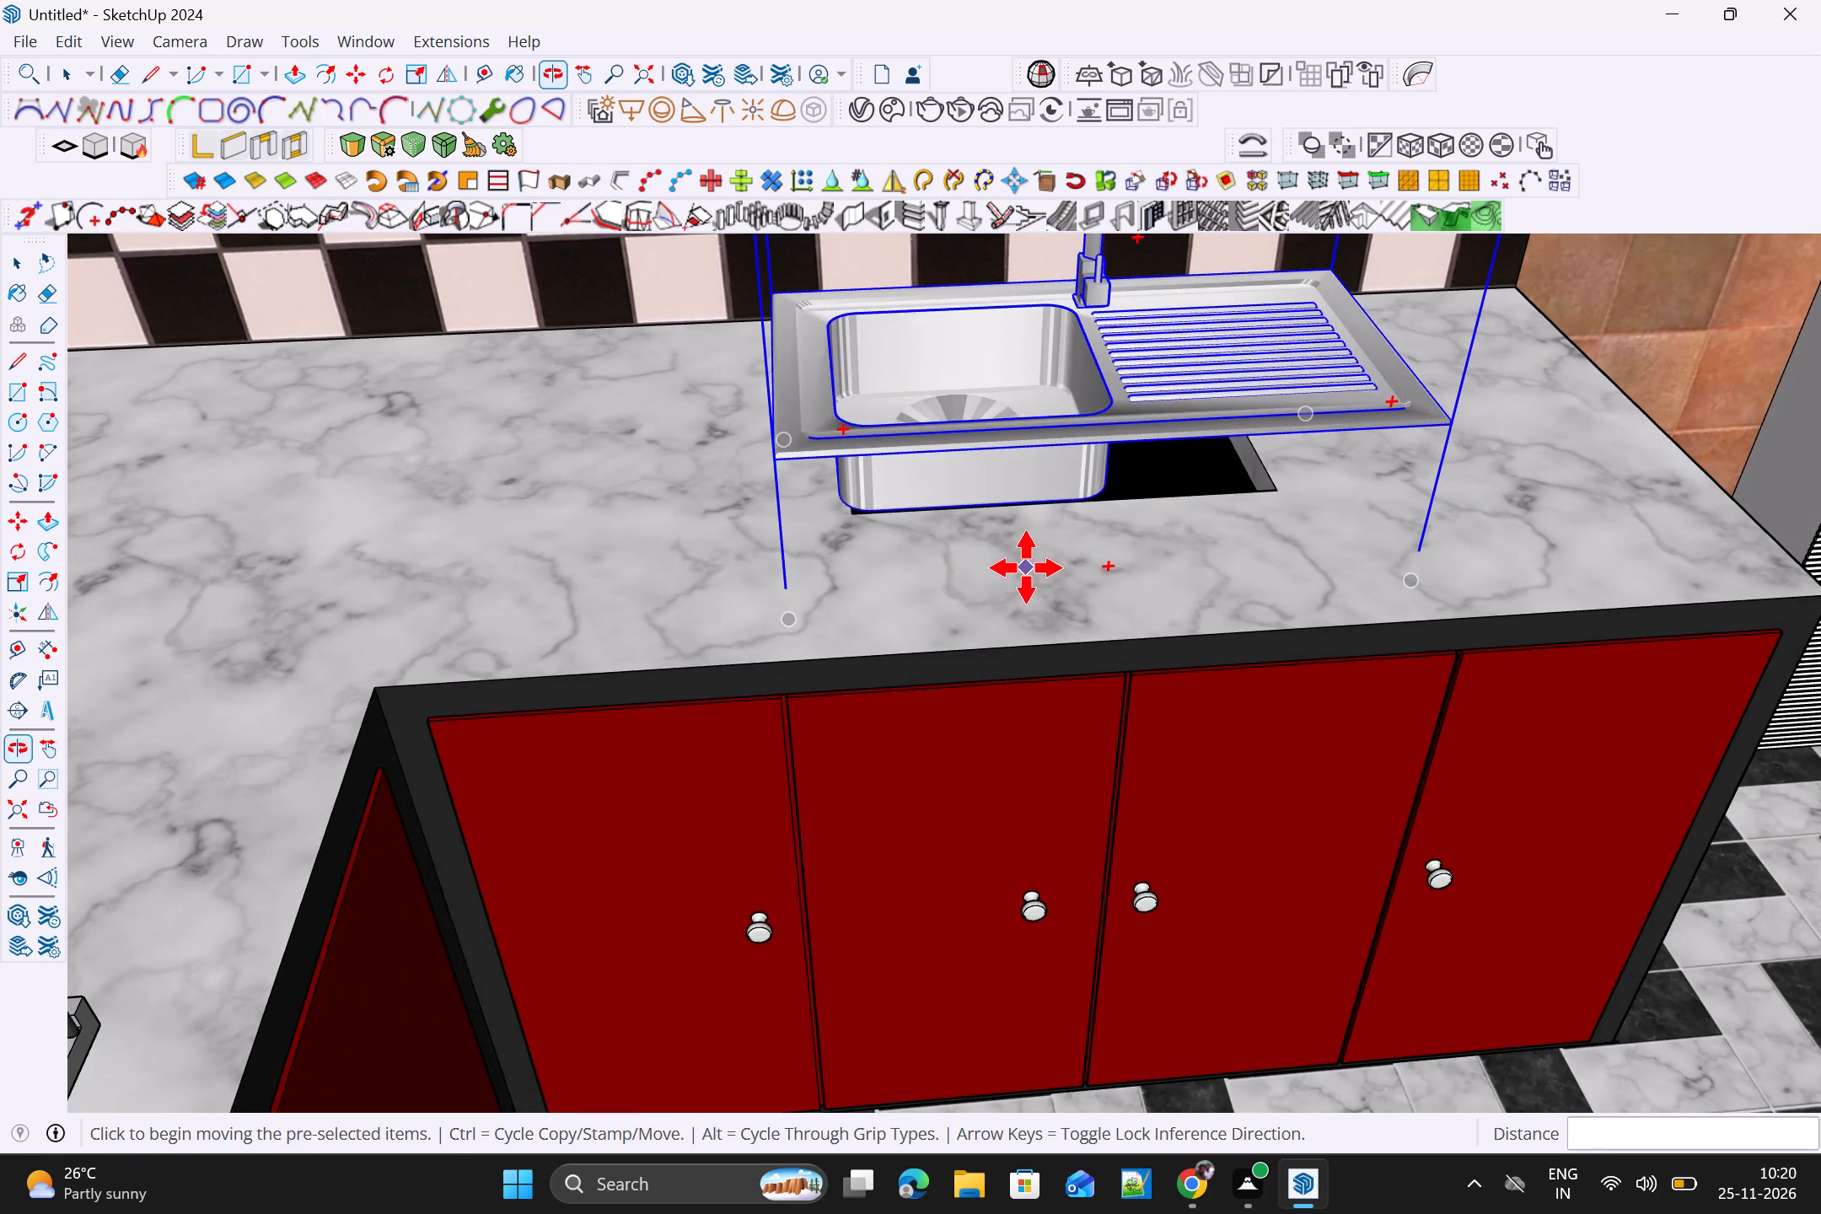
scroll(1026, 567, down, 6)
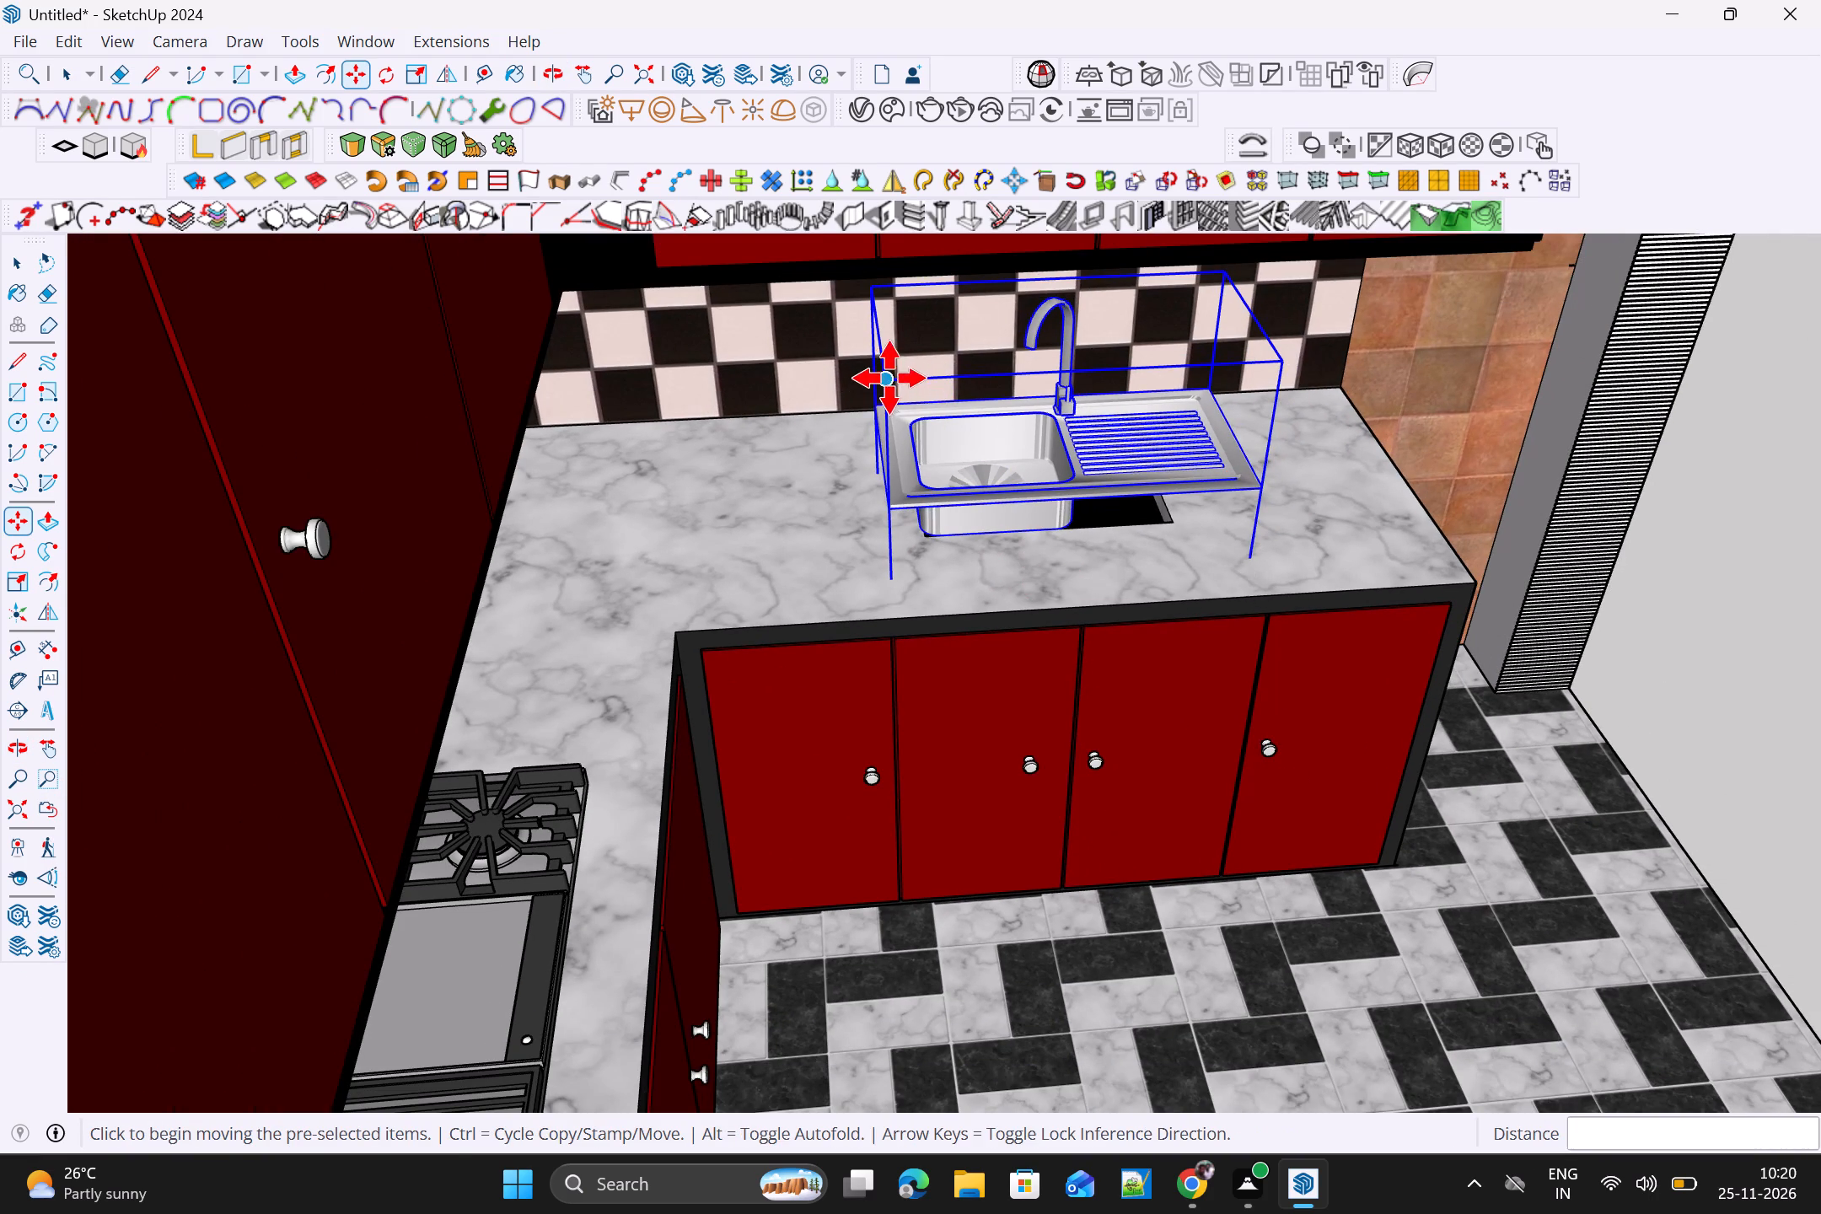
click(889, 379)
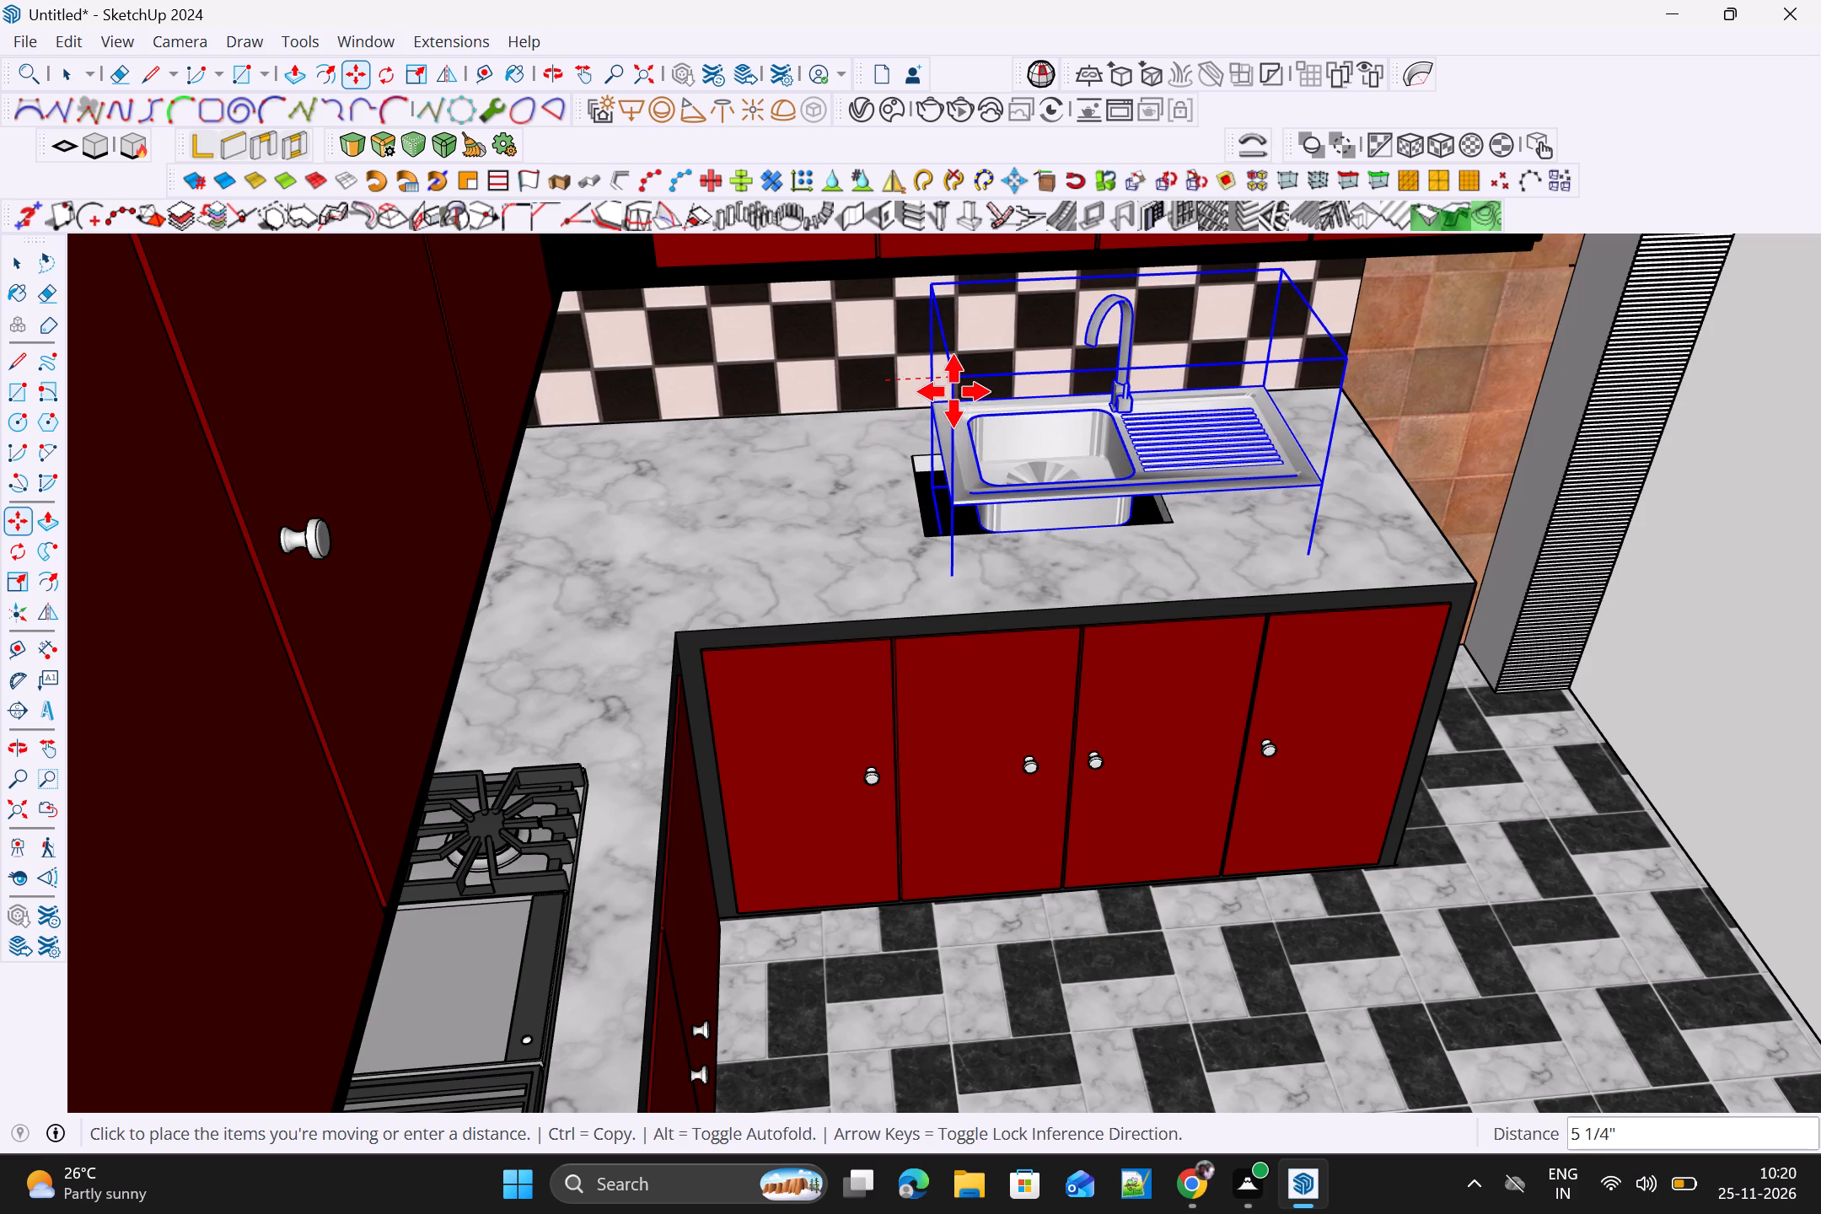
click(953, 391)
Shift the sink about 3 7/8" back along the short counter, toward the counters' inner corner.
click(1319, 485)
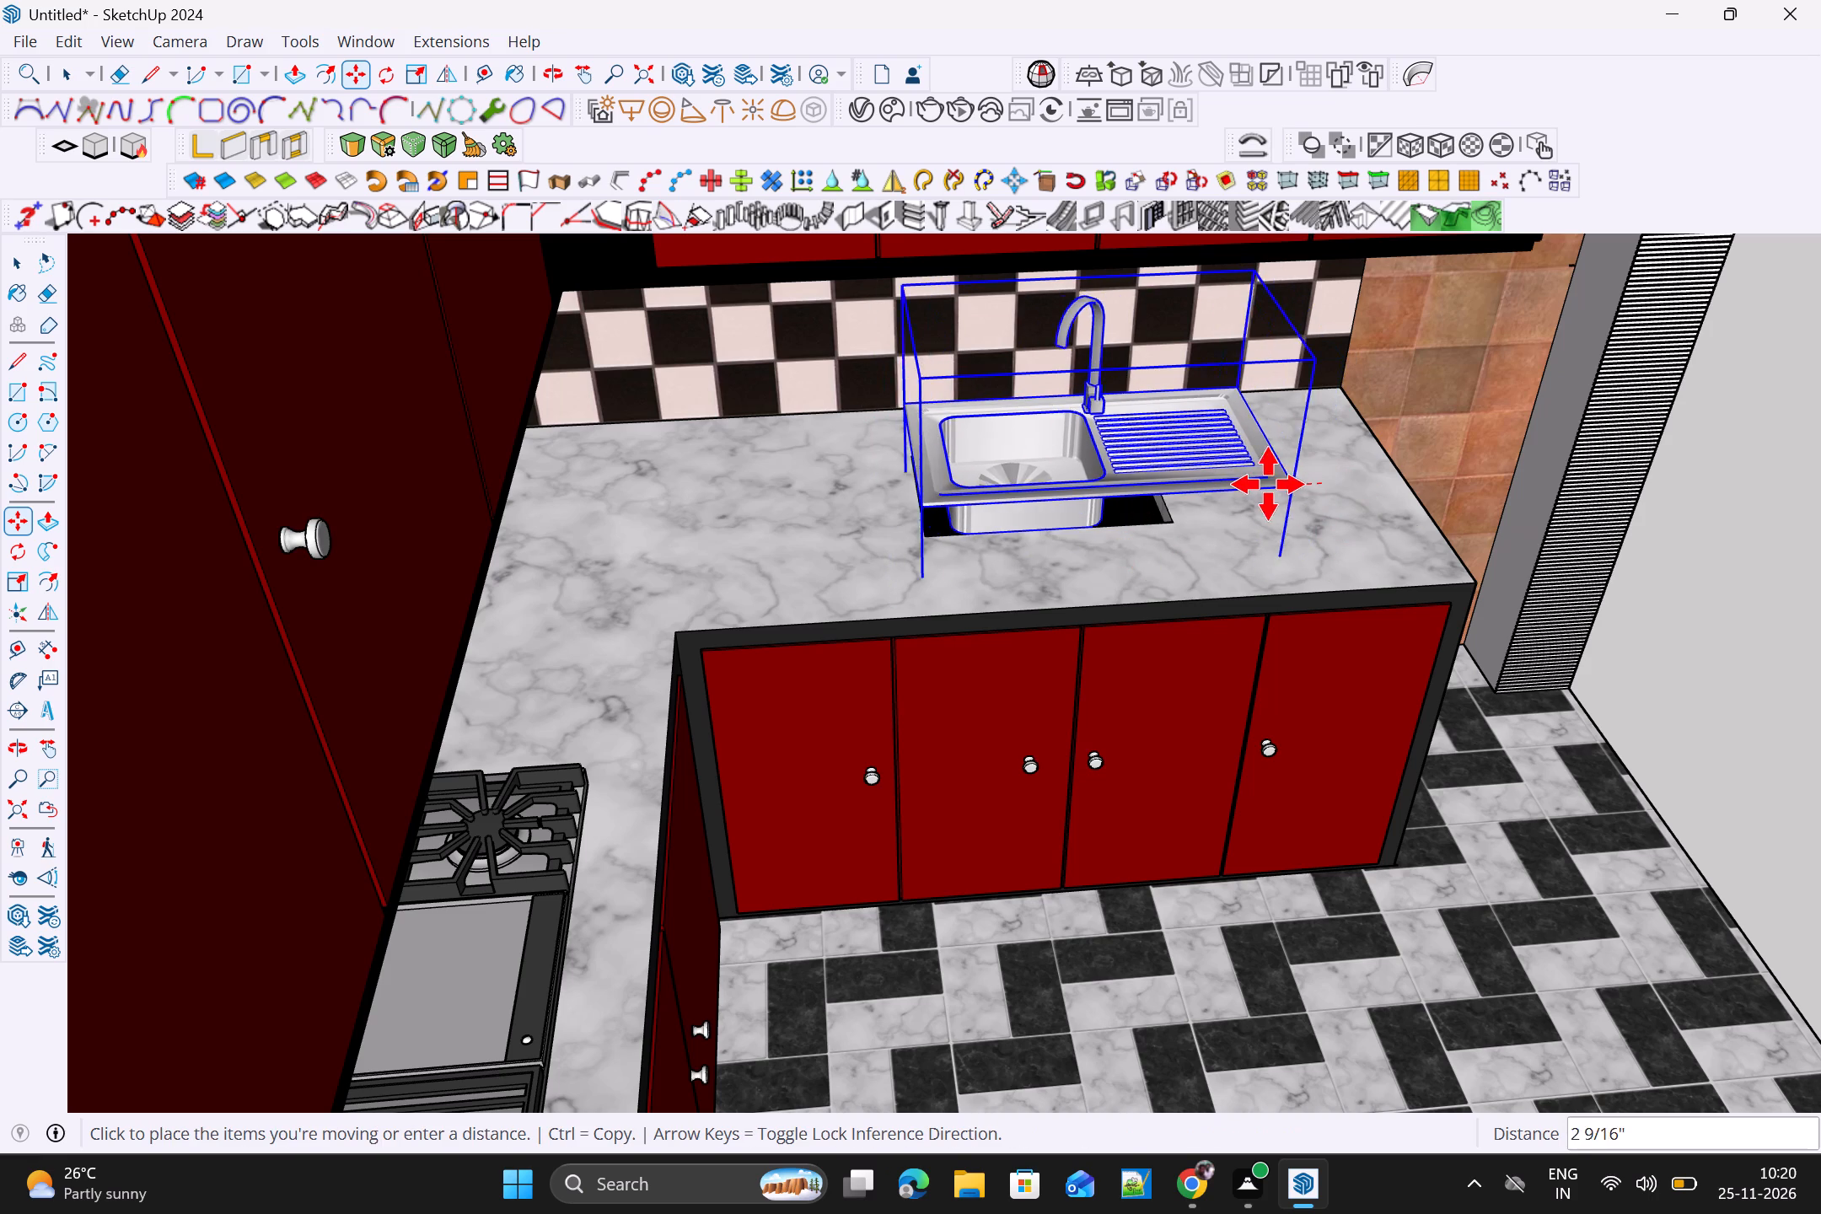
click(1278, 484)
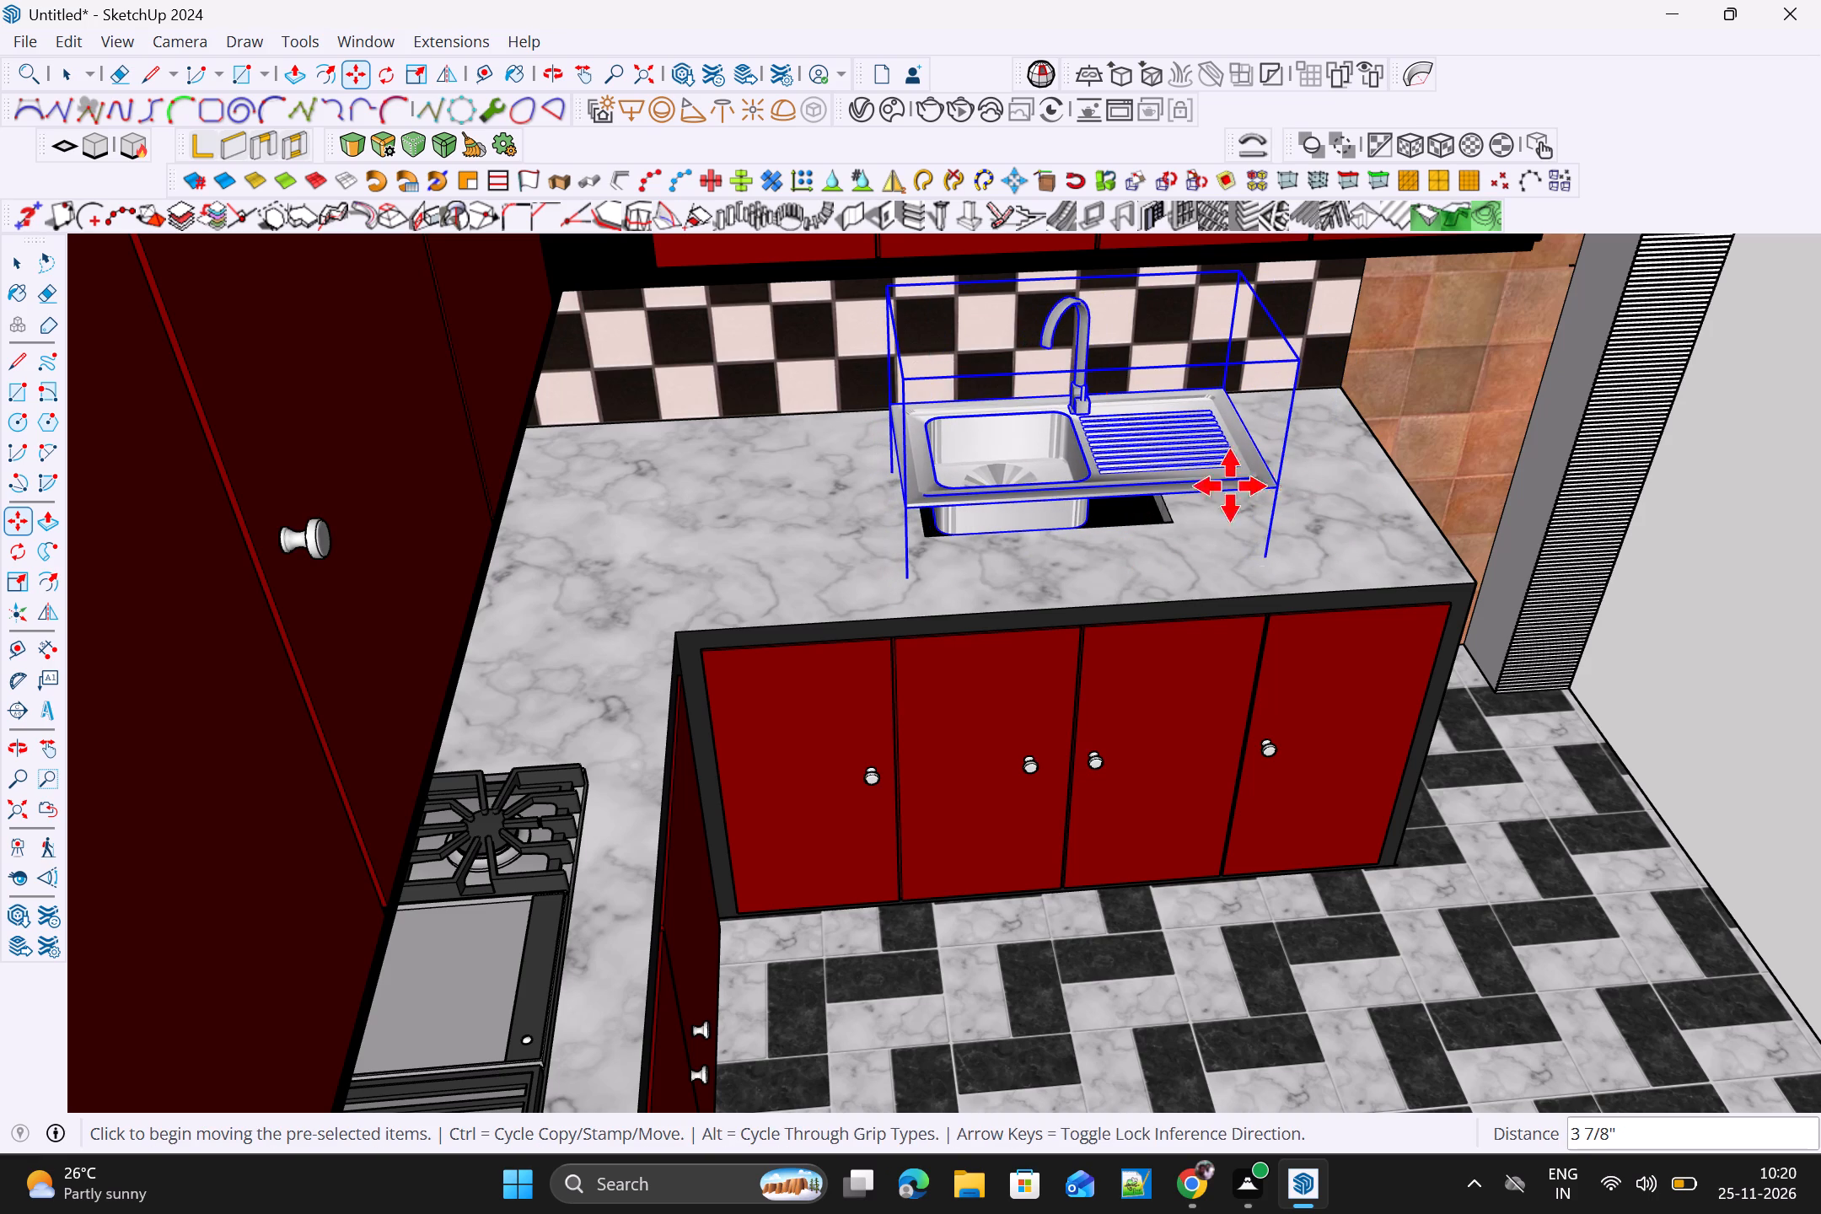
Move the sink by its front rim corner about 9 1/2" onto the cutout's front corner, seating it in the marble top.
click(905, 512)
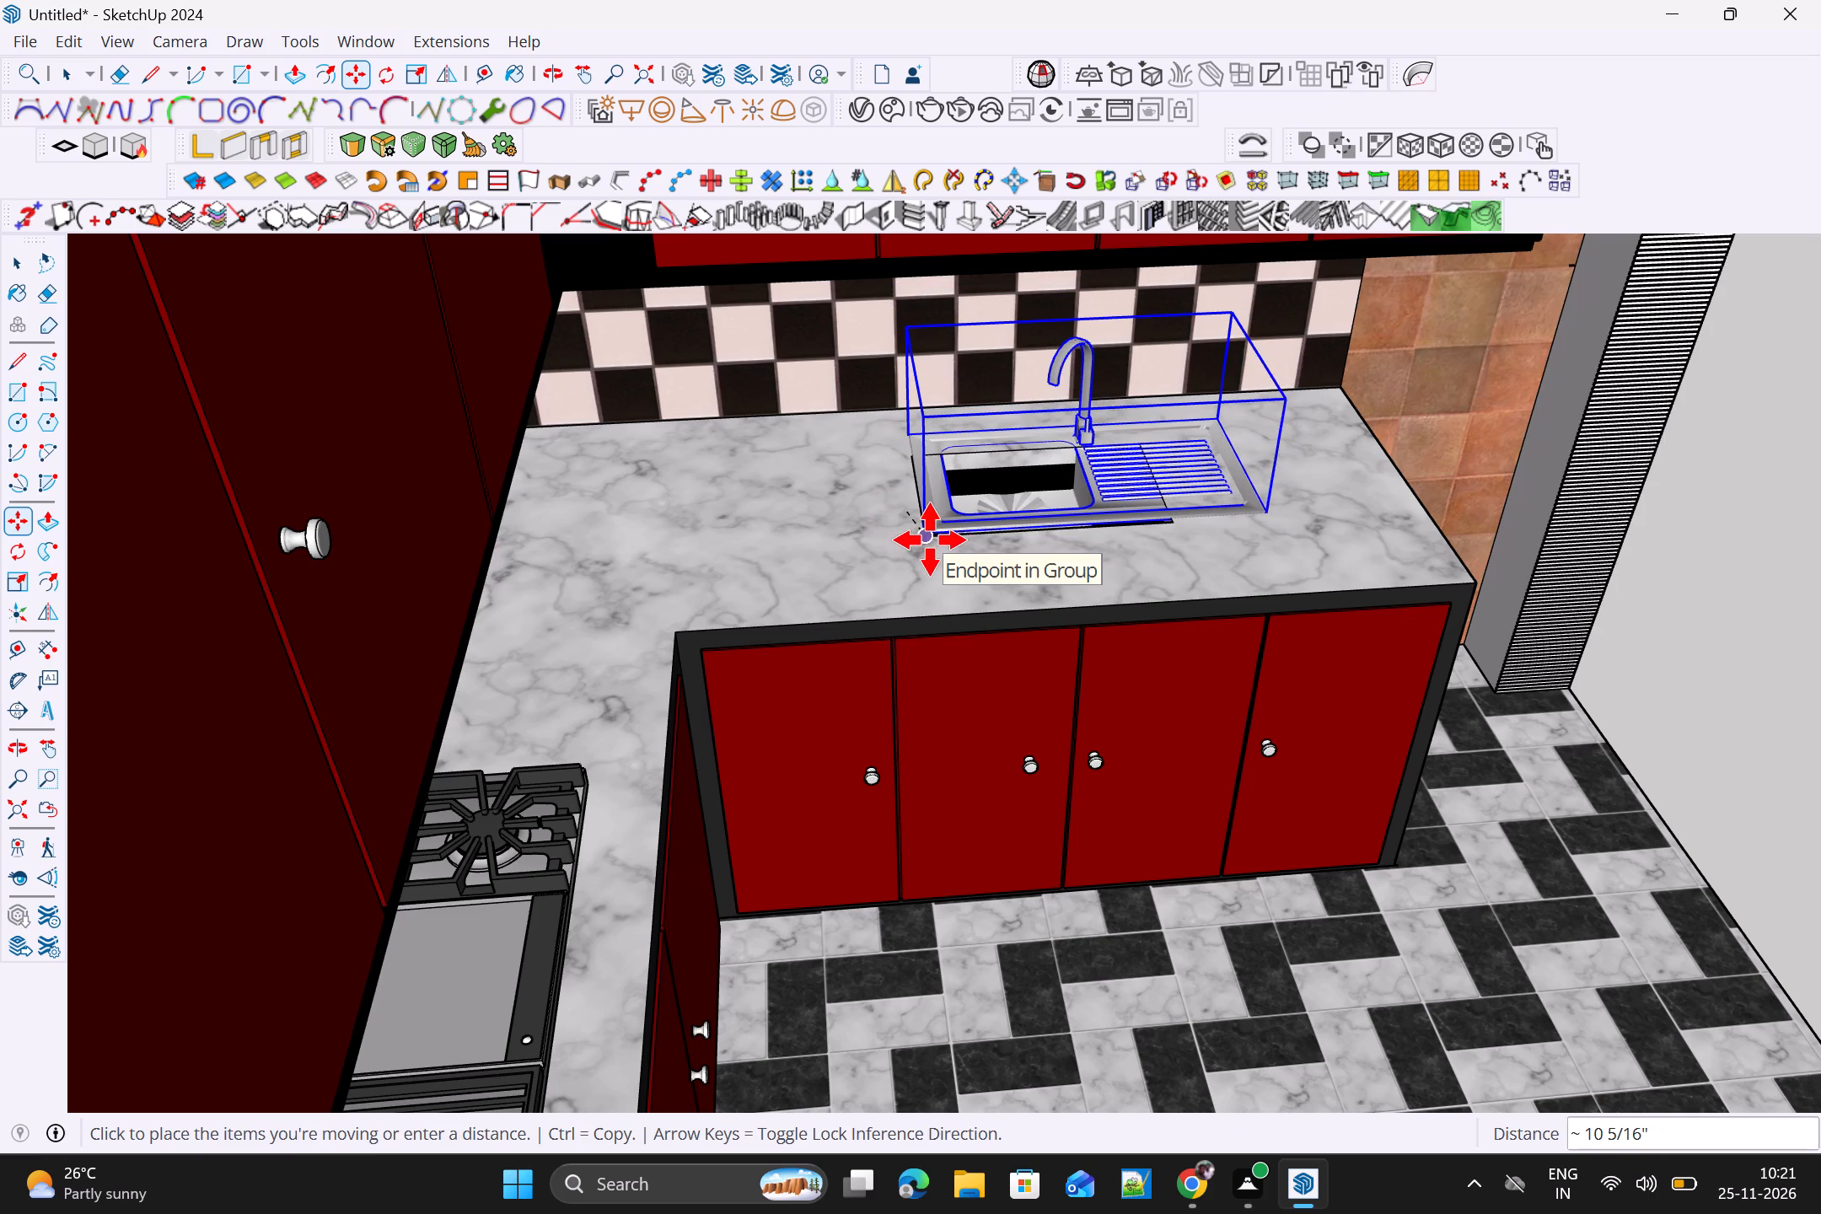
scroll(930, 540, up, 8)
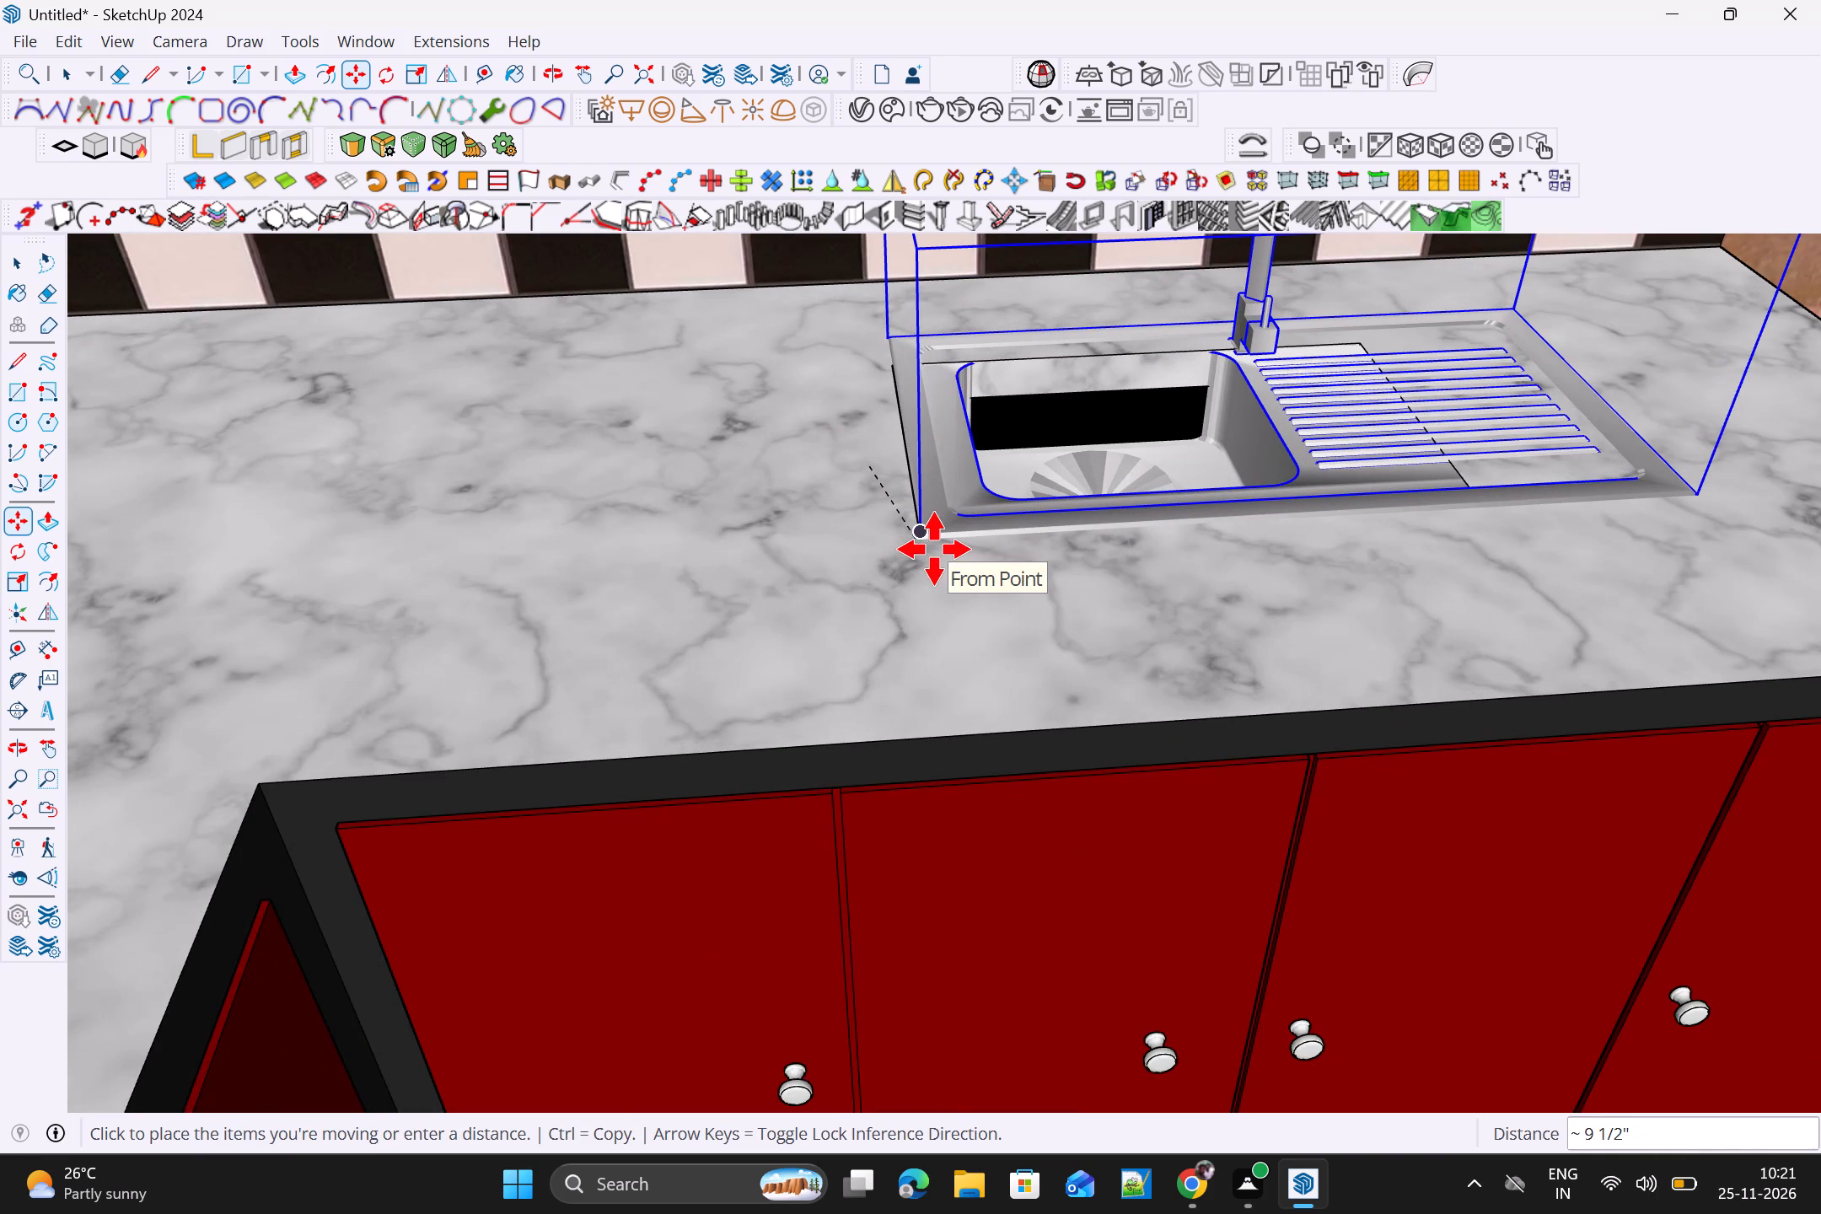
click(934, 550)
Scale the sink's depth along the red axis to about 0.96, moving its rear edge toward the front rim.
scroll(1136, 537, down, 4)
middle_drag(1336, 540, 1263, 673)
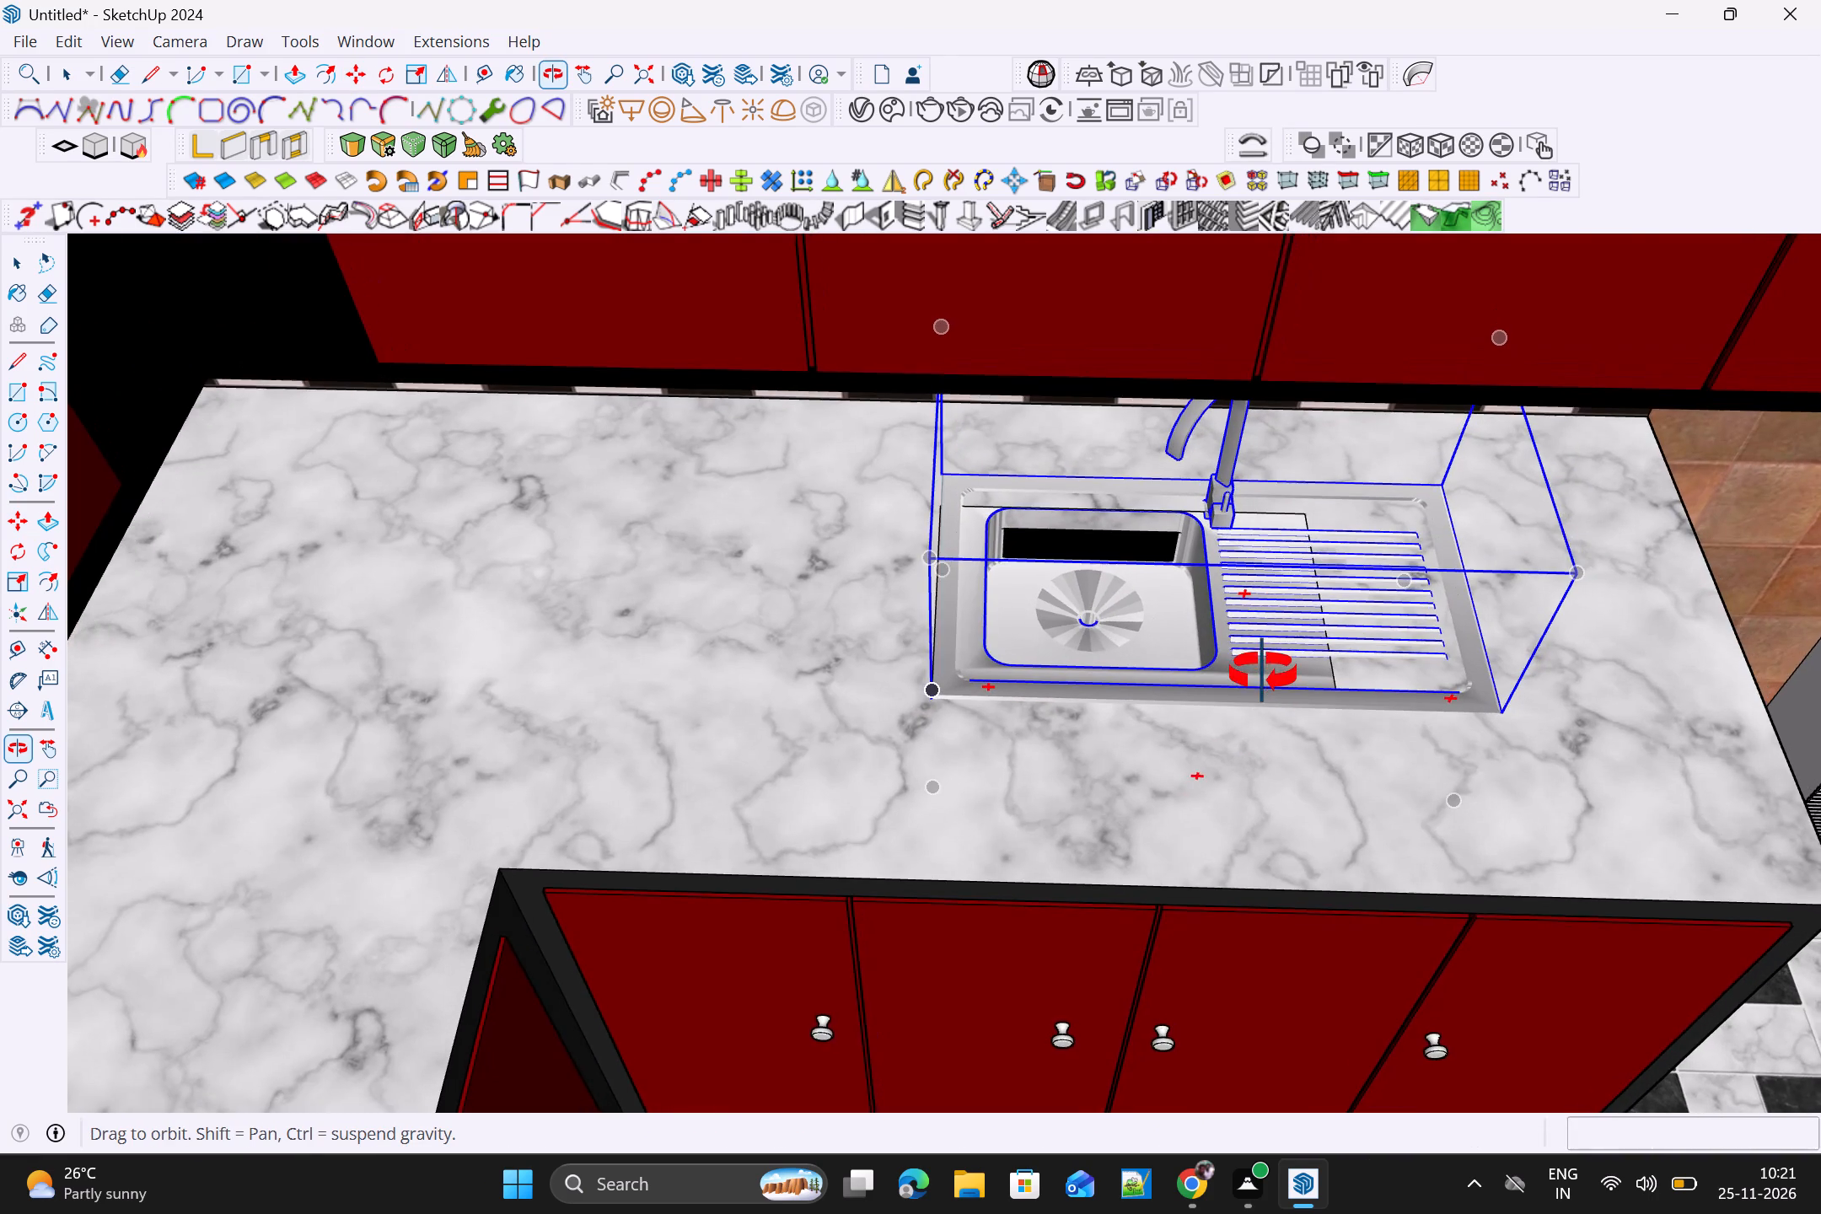
middle_drag(1263, 673, 1246, 673)
scroll(1189, 475, up, 7)
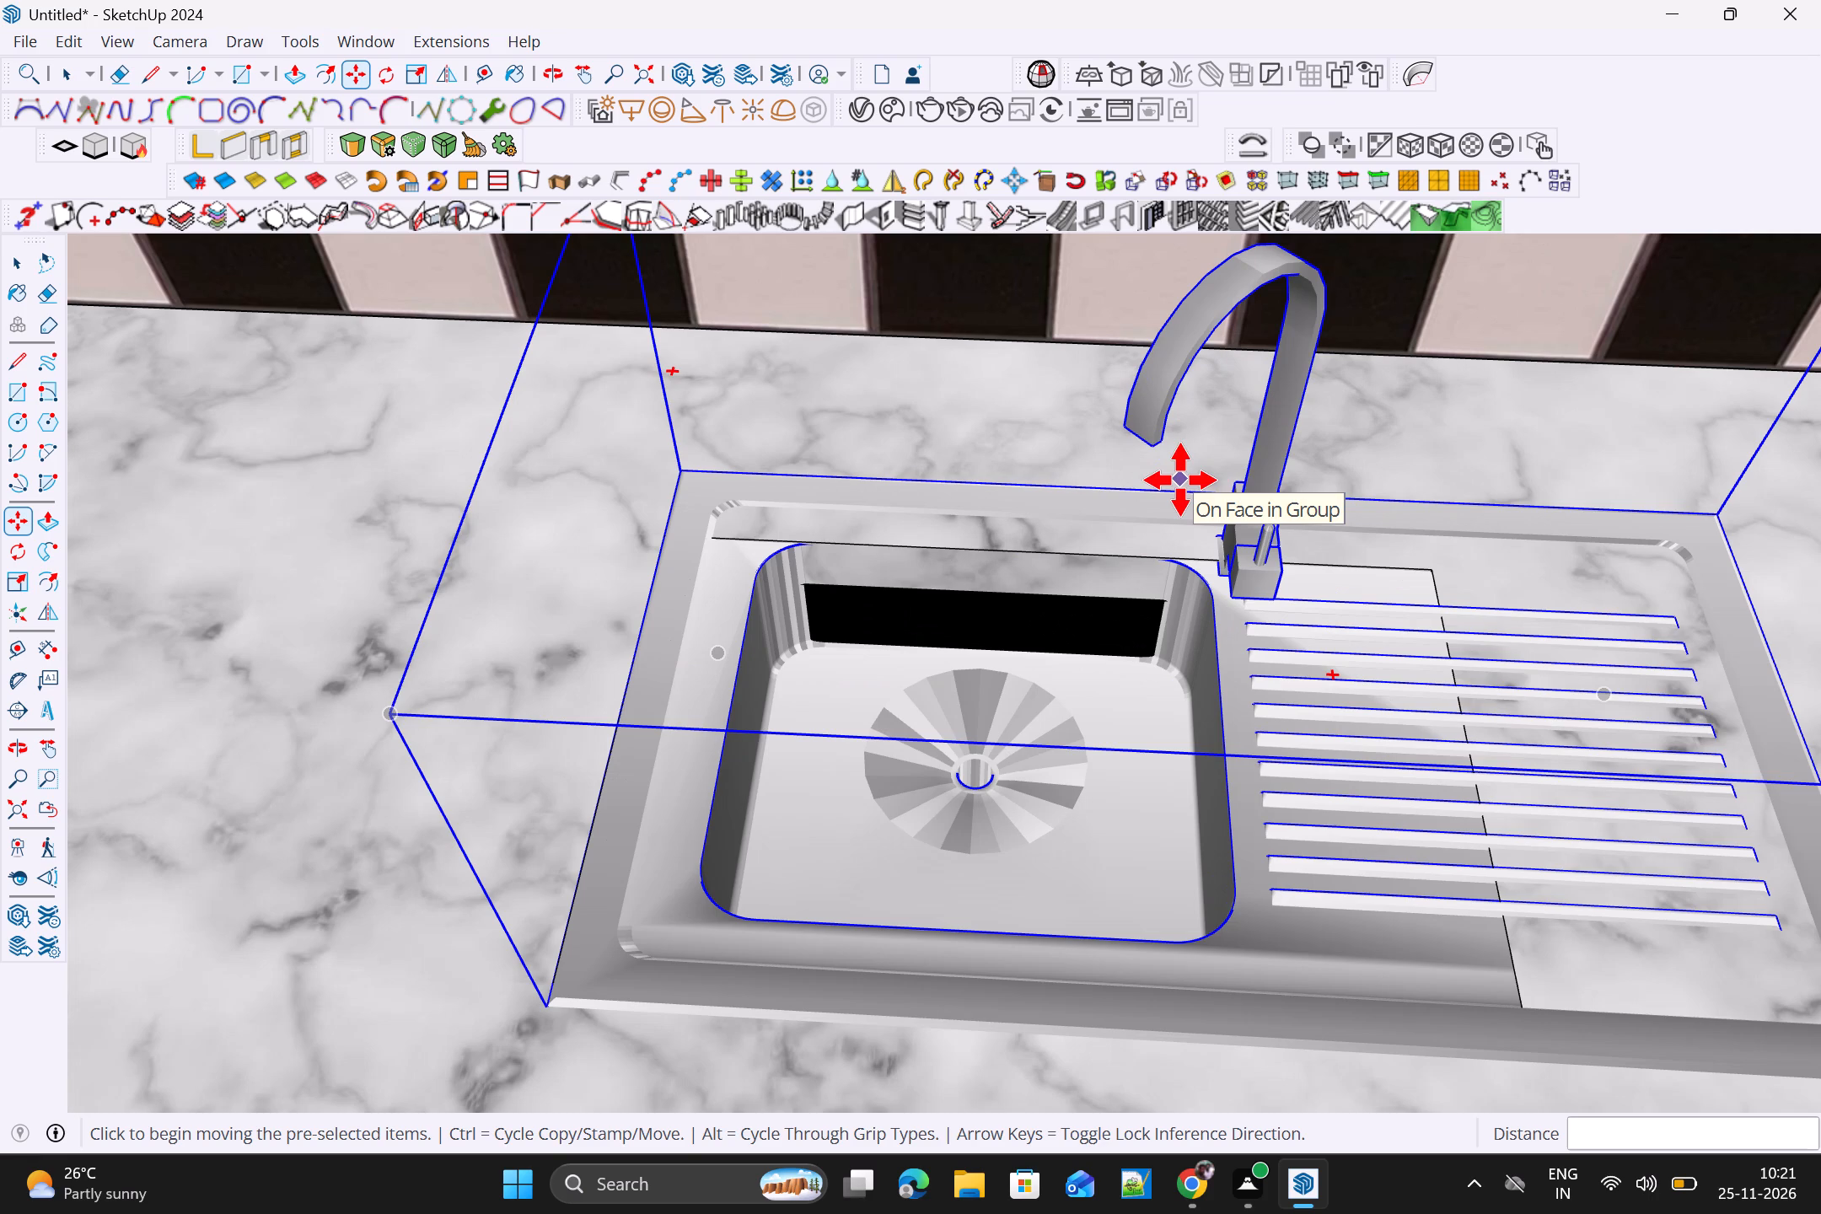
key(s)
drag(1196, 464, 1197, 469)
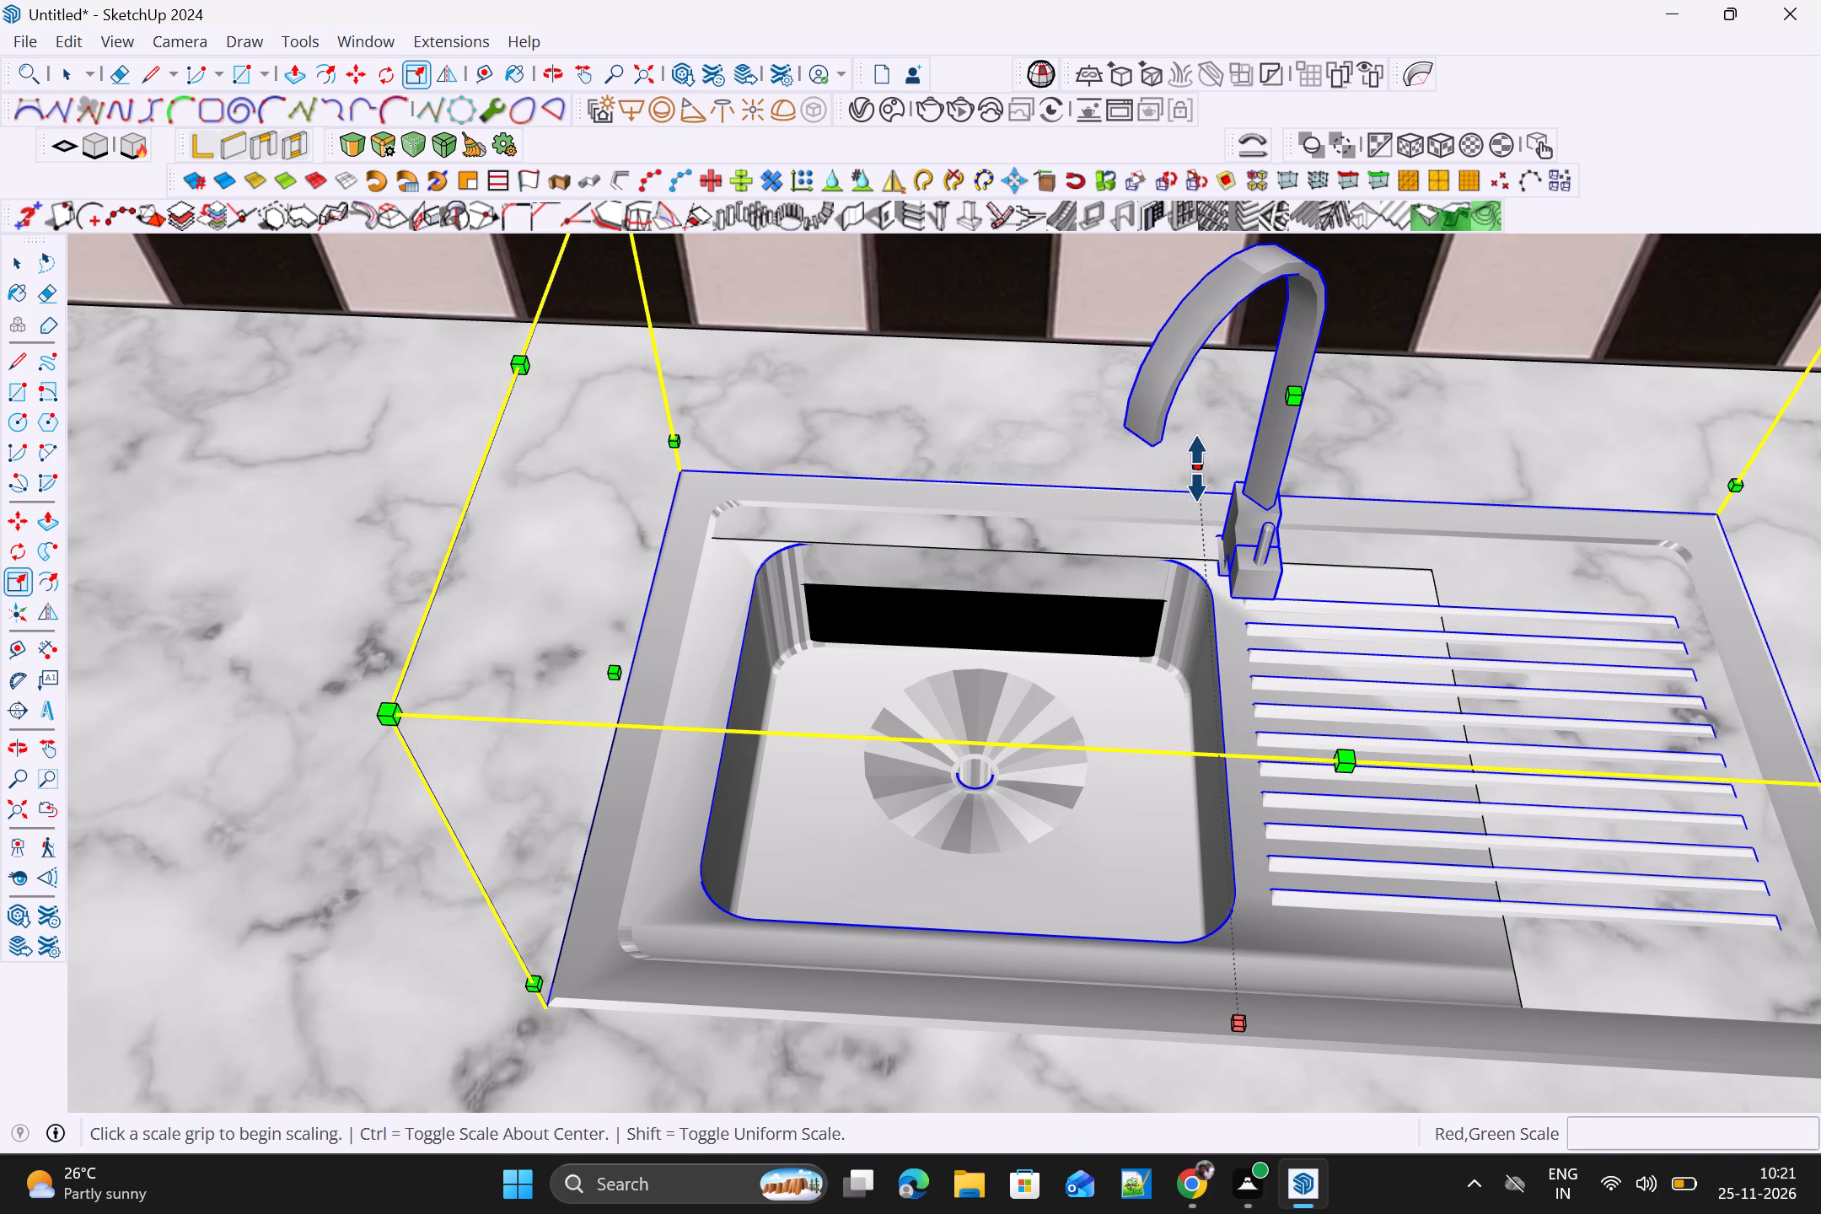
drag(1197, 469, 1197, 480)
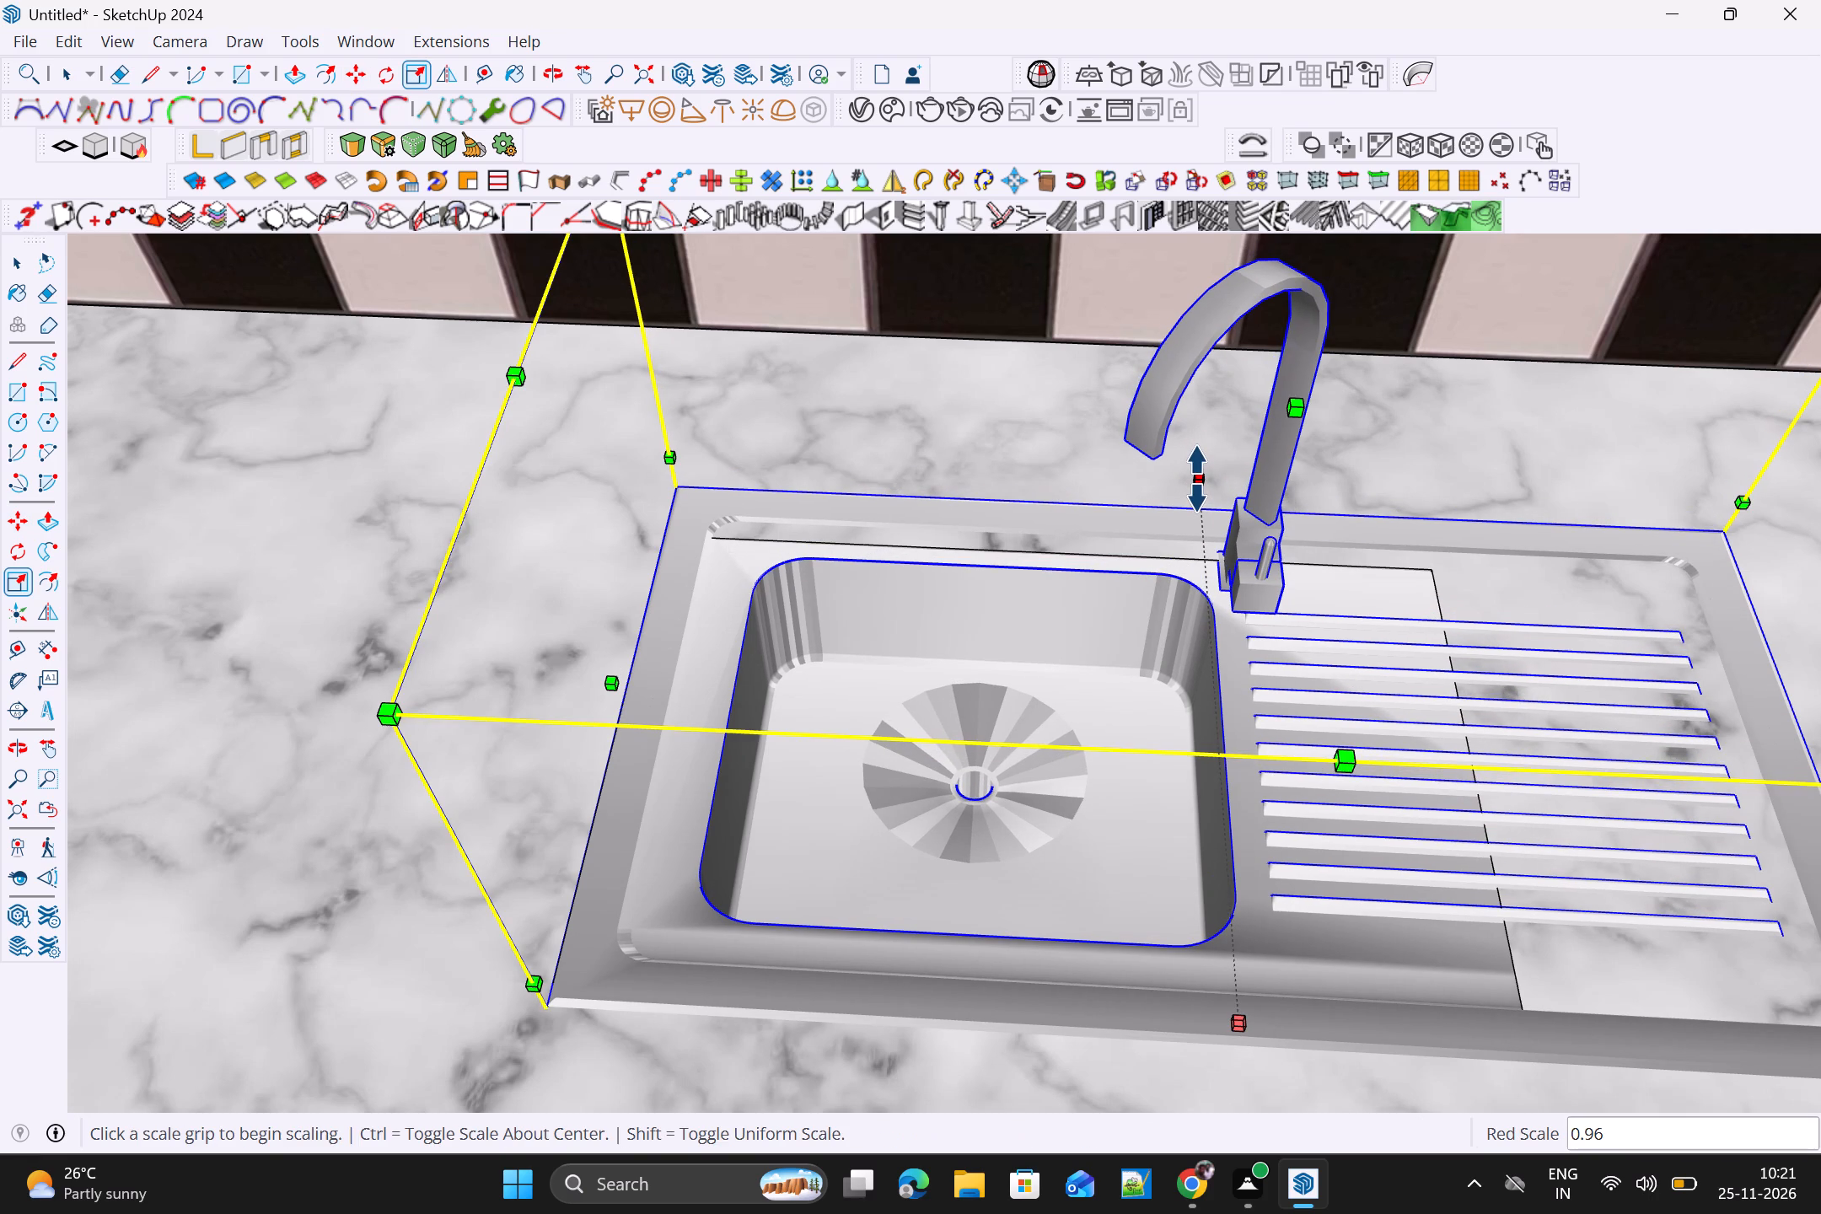
key(space)
Examine the whole kitchen from outside, checking the cabinets, the stove and the seated sink from several angles.
scroll(1197, 479, down, 10)
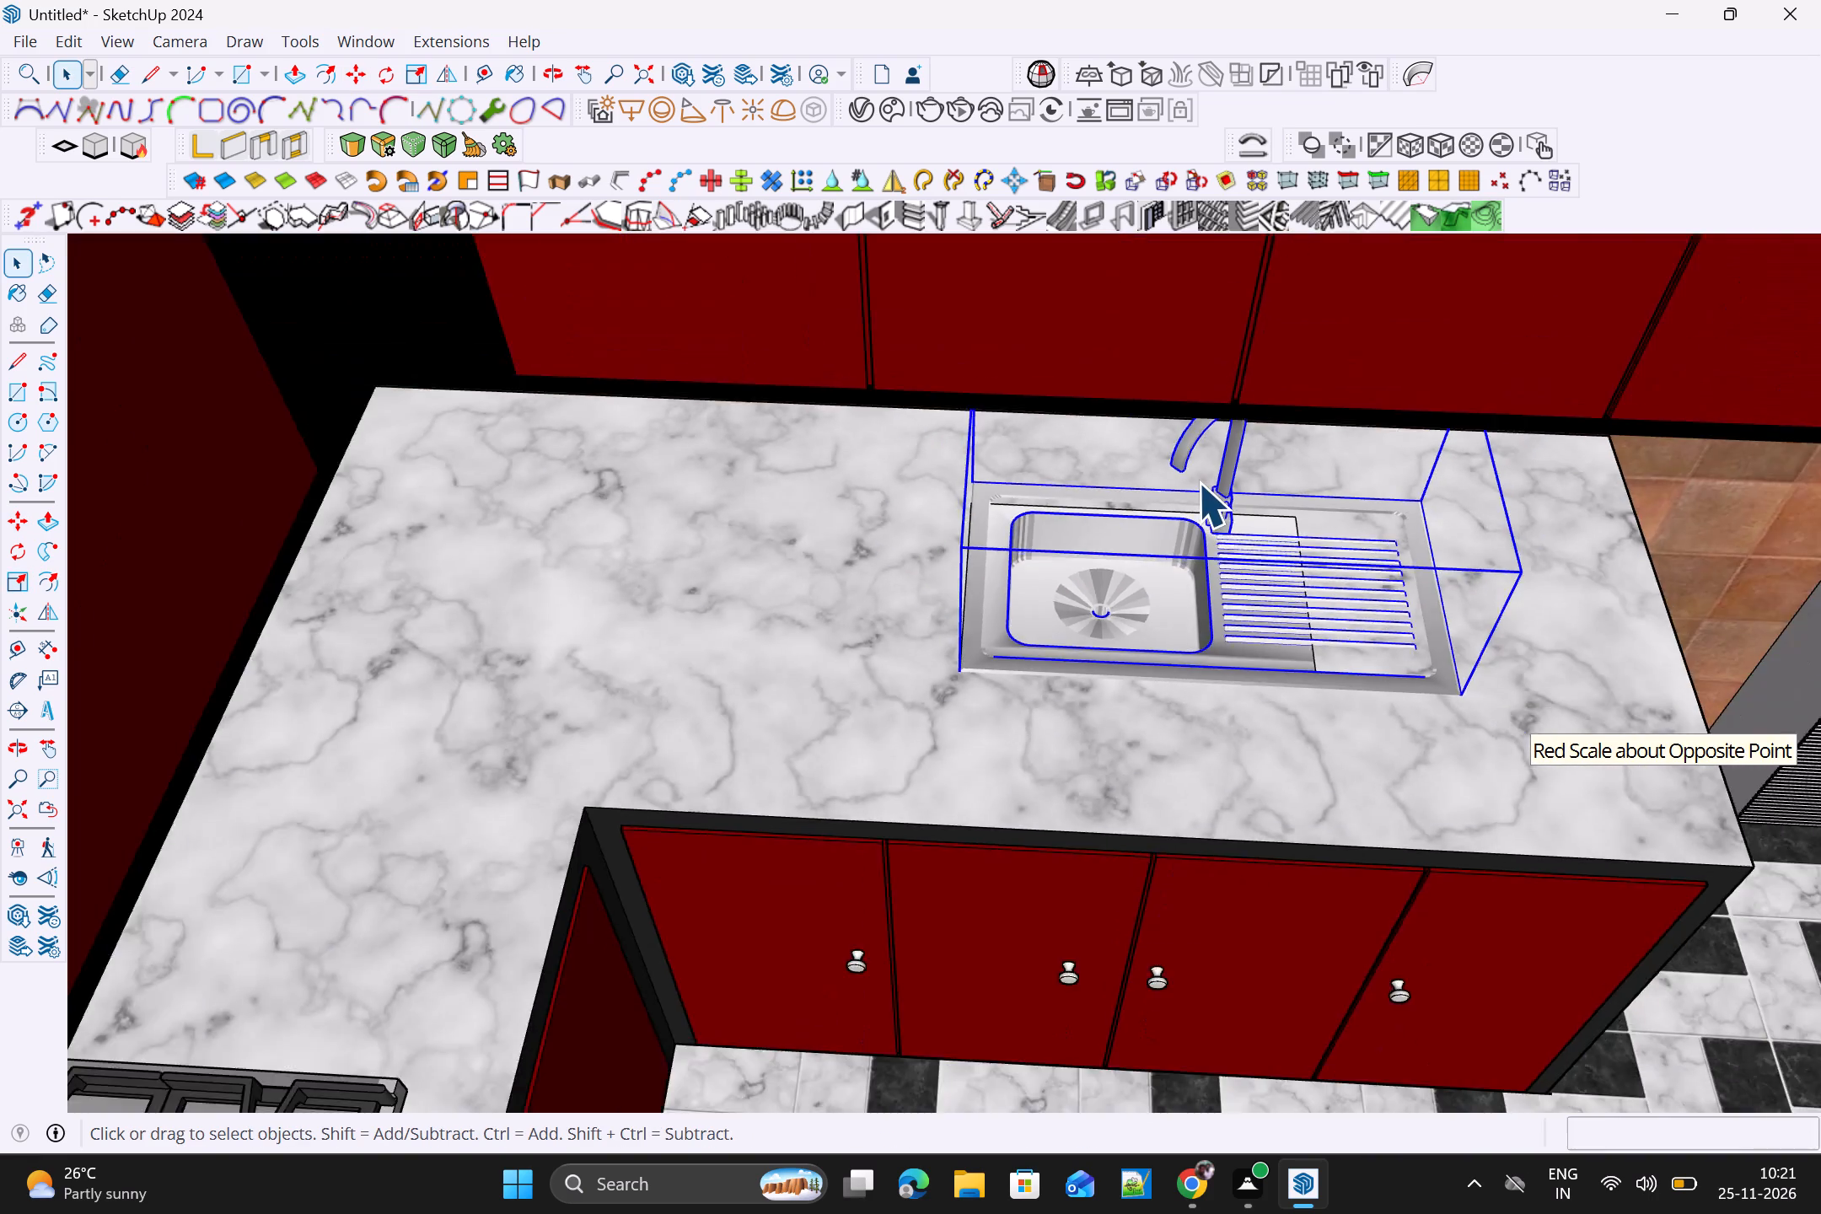
scroll(1198, 482, down, 4)
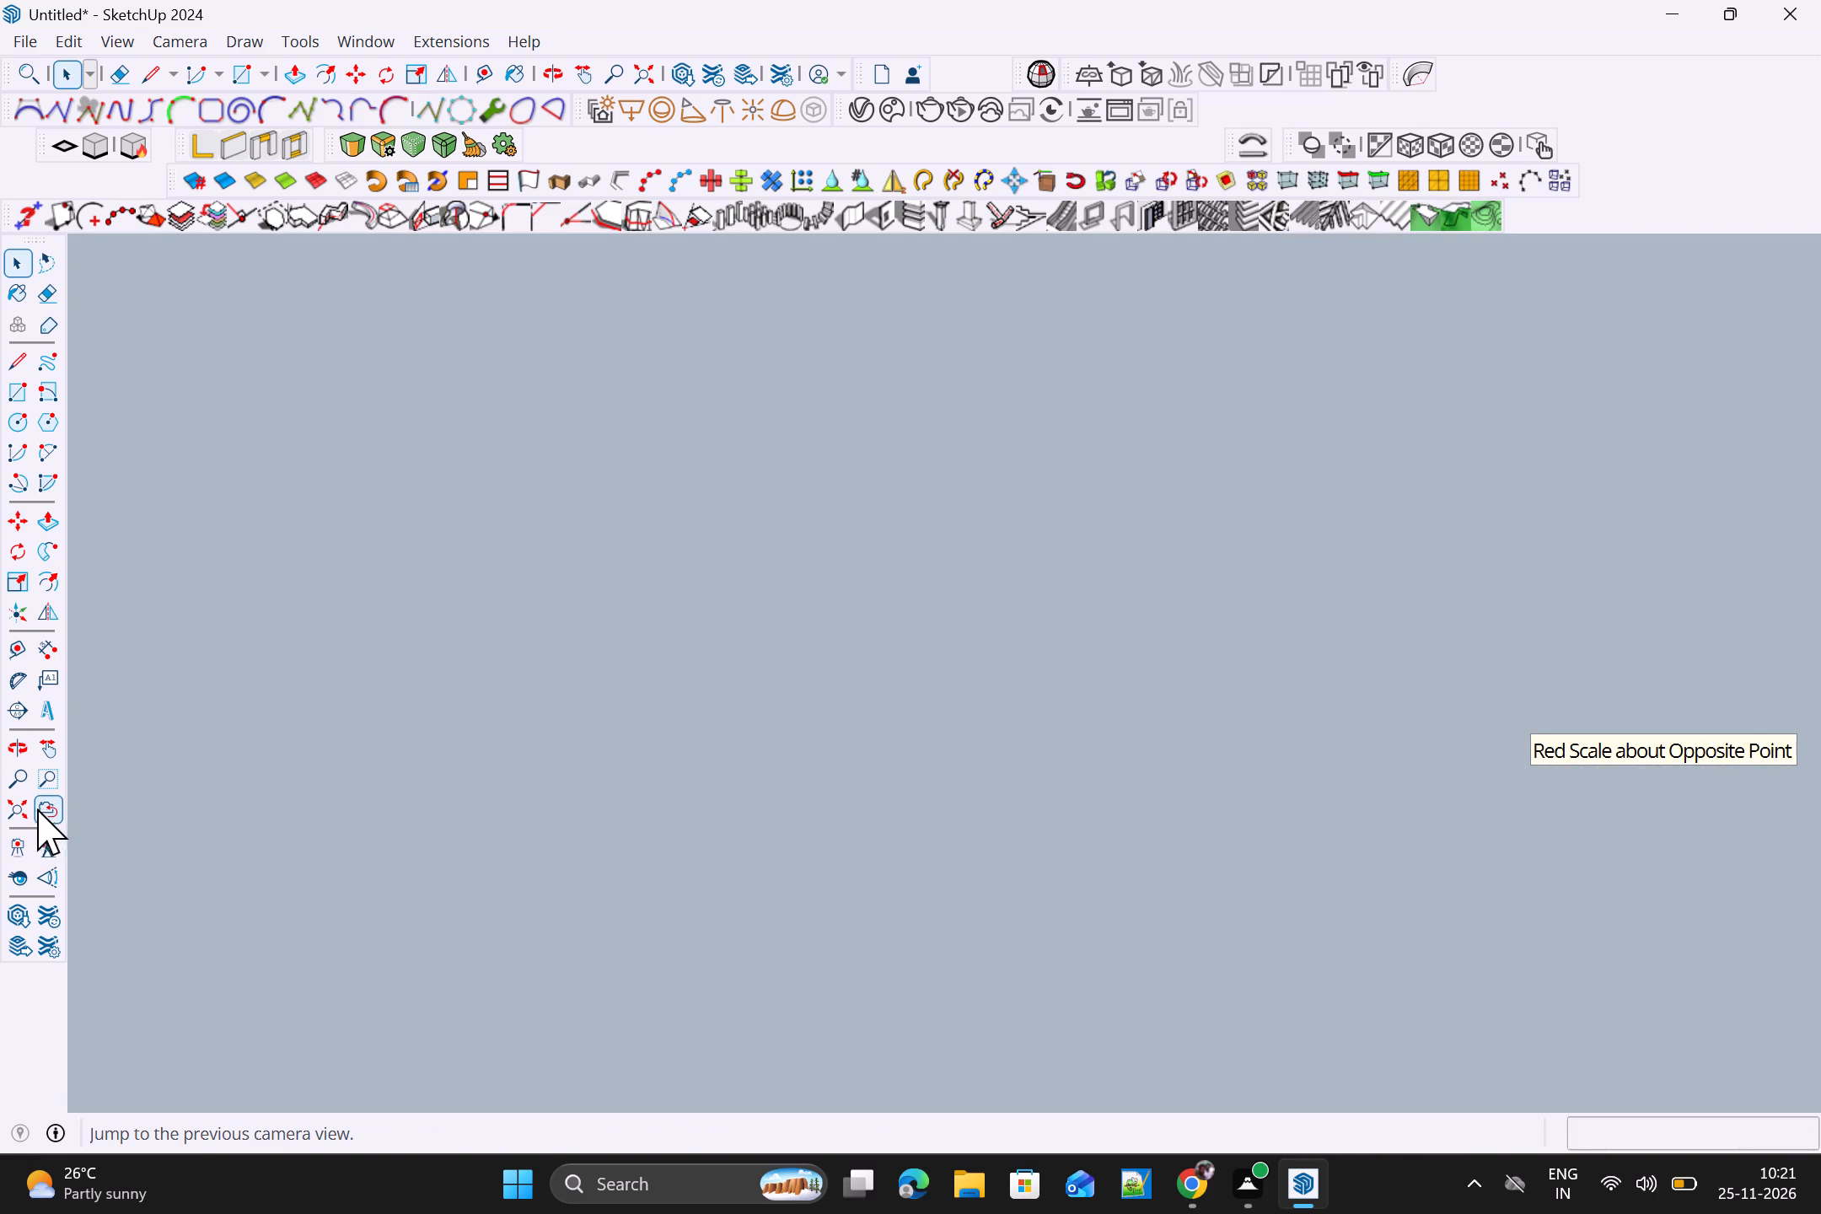
click(22, 811)
click(1310, 825)
middle_drag(1374, 828, 1380, 676)
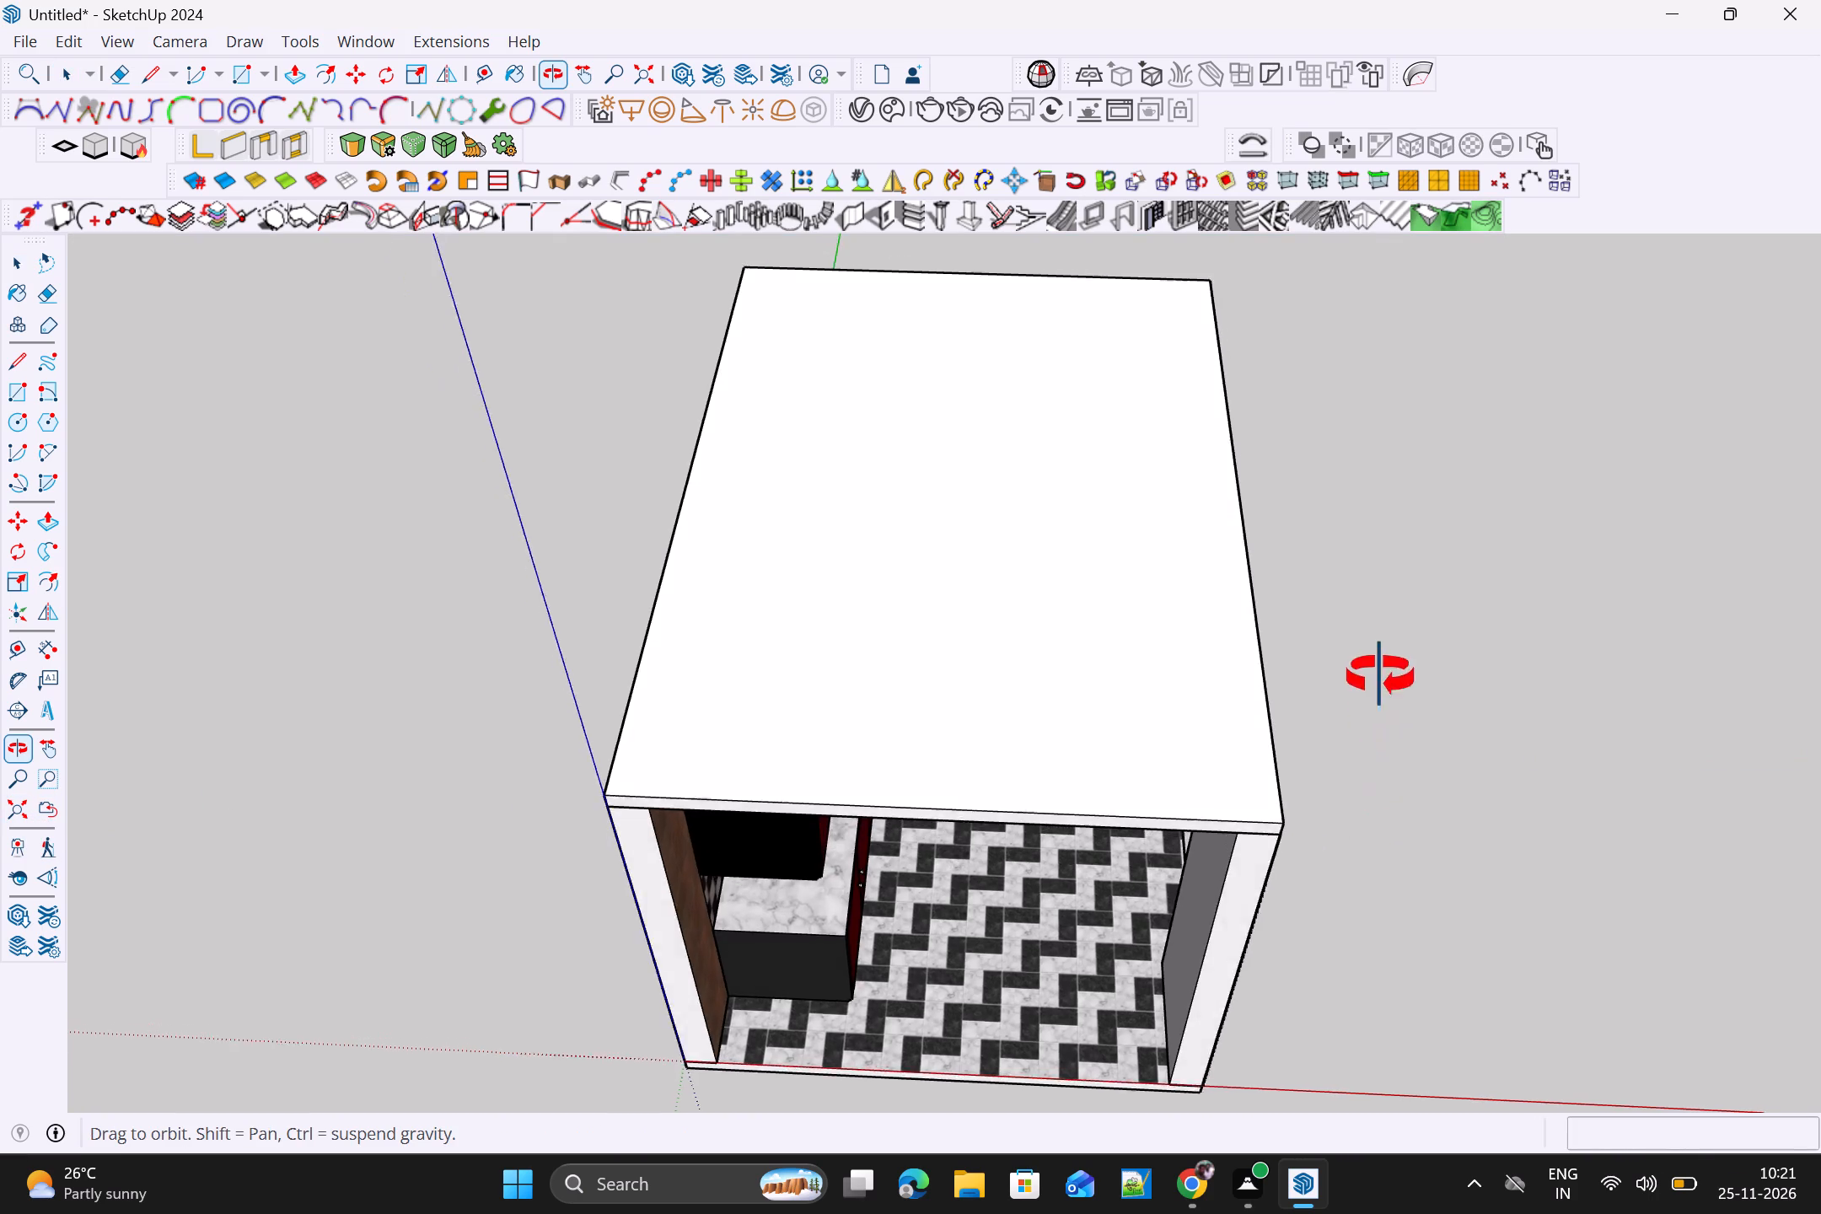
middle_drag(1380, 676, 721, 468)
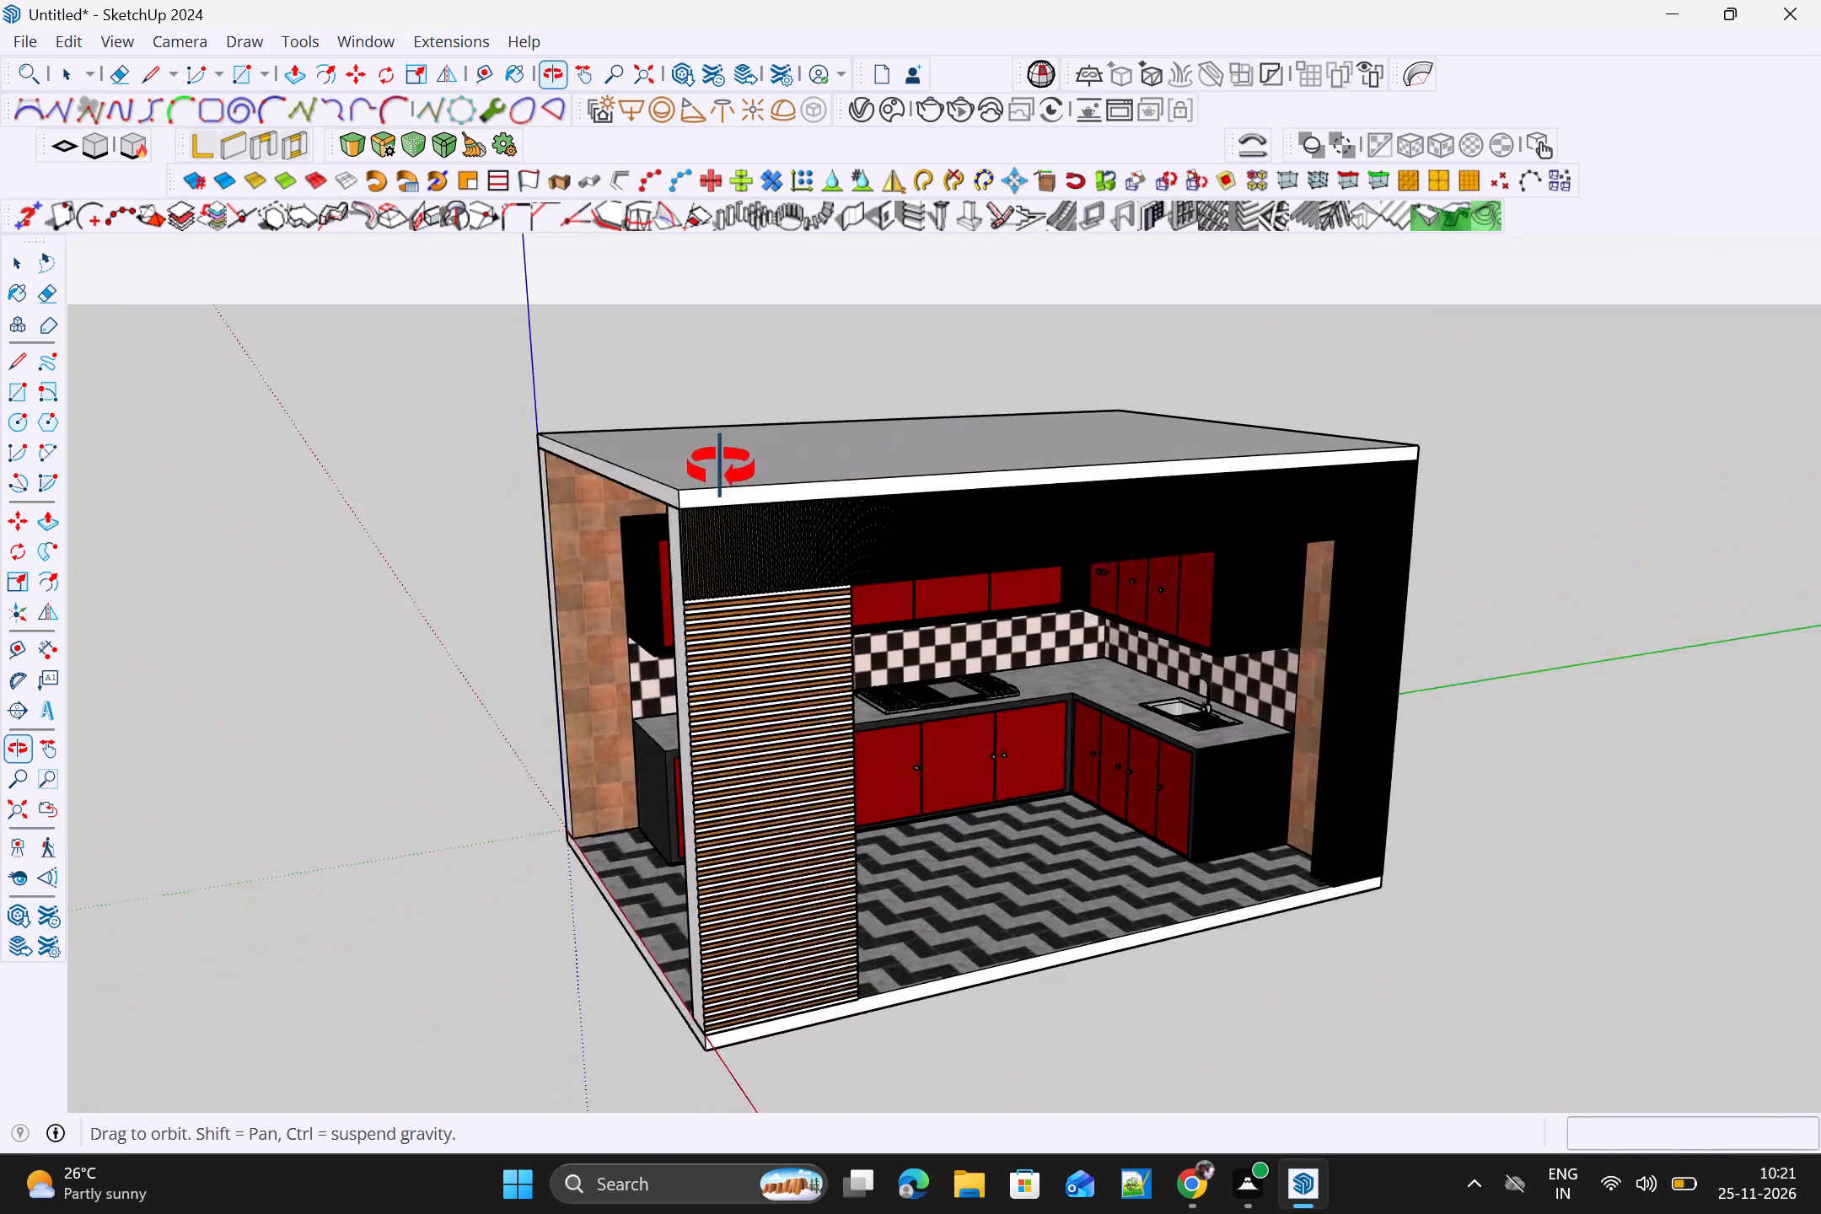
middle_drag(721, 468, 646, 470)
middle_drag(1779, 918, 1644, 862)
key(space)
click(1636, 862)
middle_drag(1620, 863, 1743, 776)
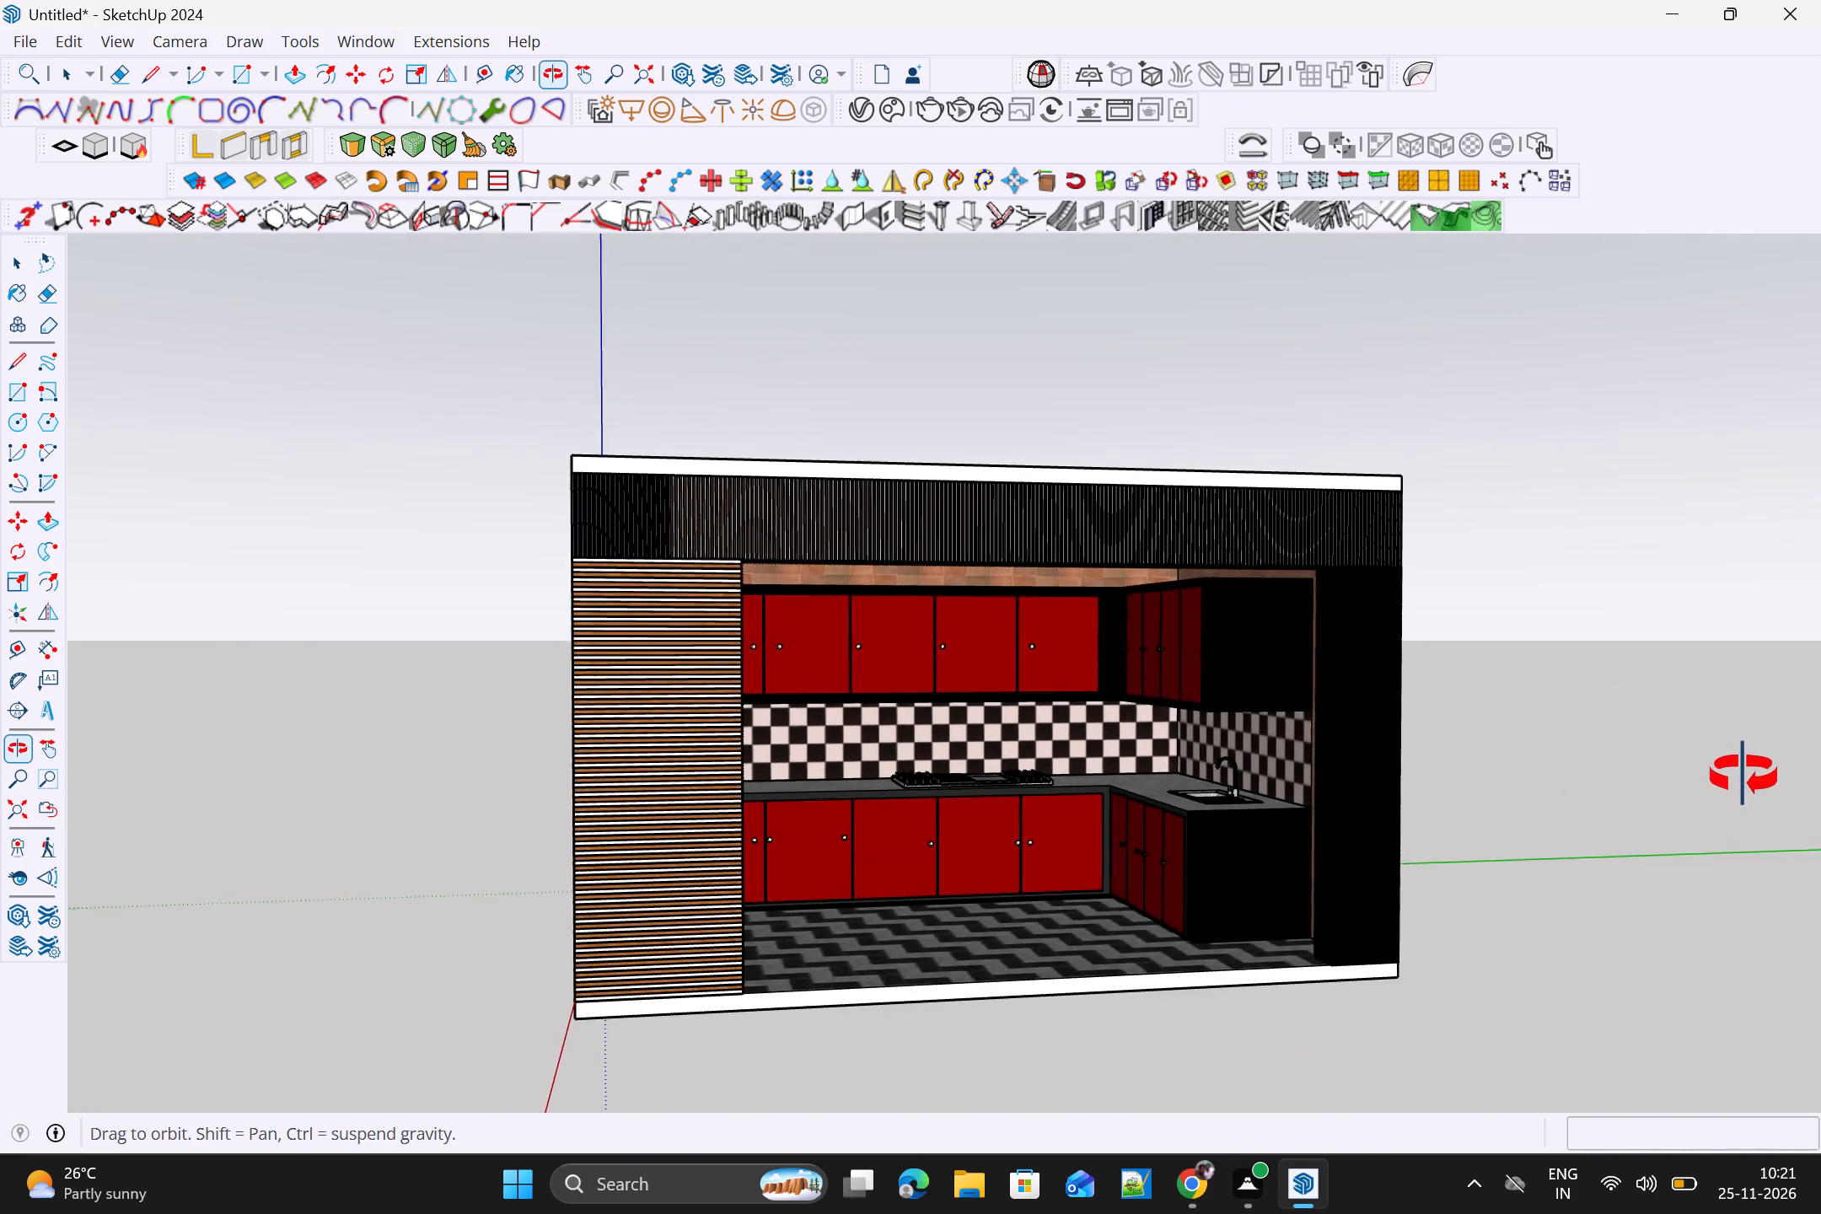
middle_drag(1743, 776, 1709, 709)
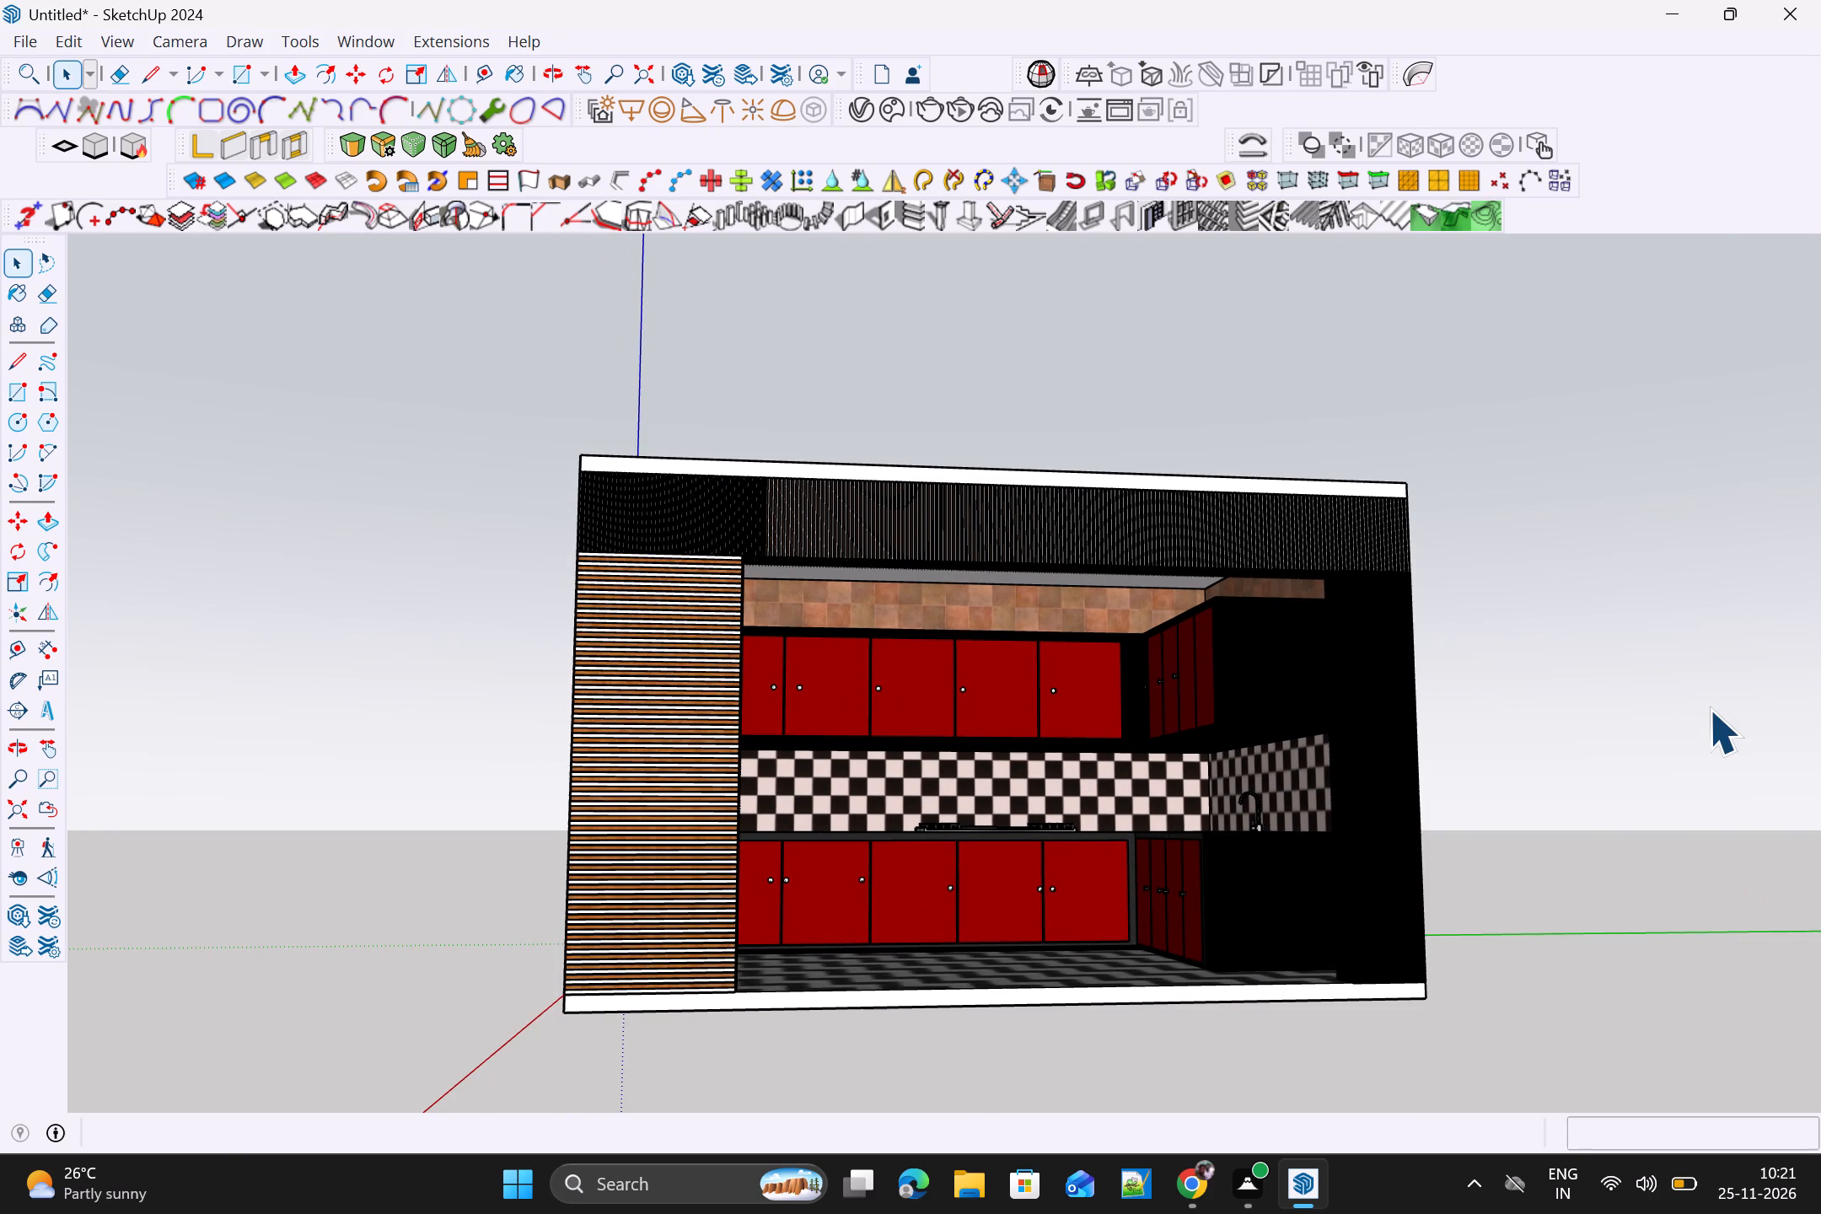
middle_drag(1709, 711, 1811, 736)
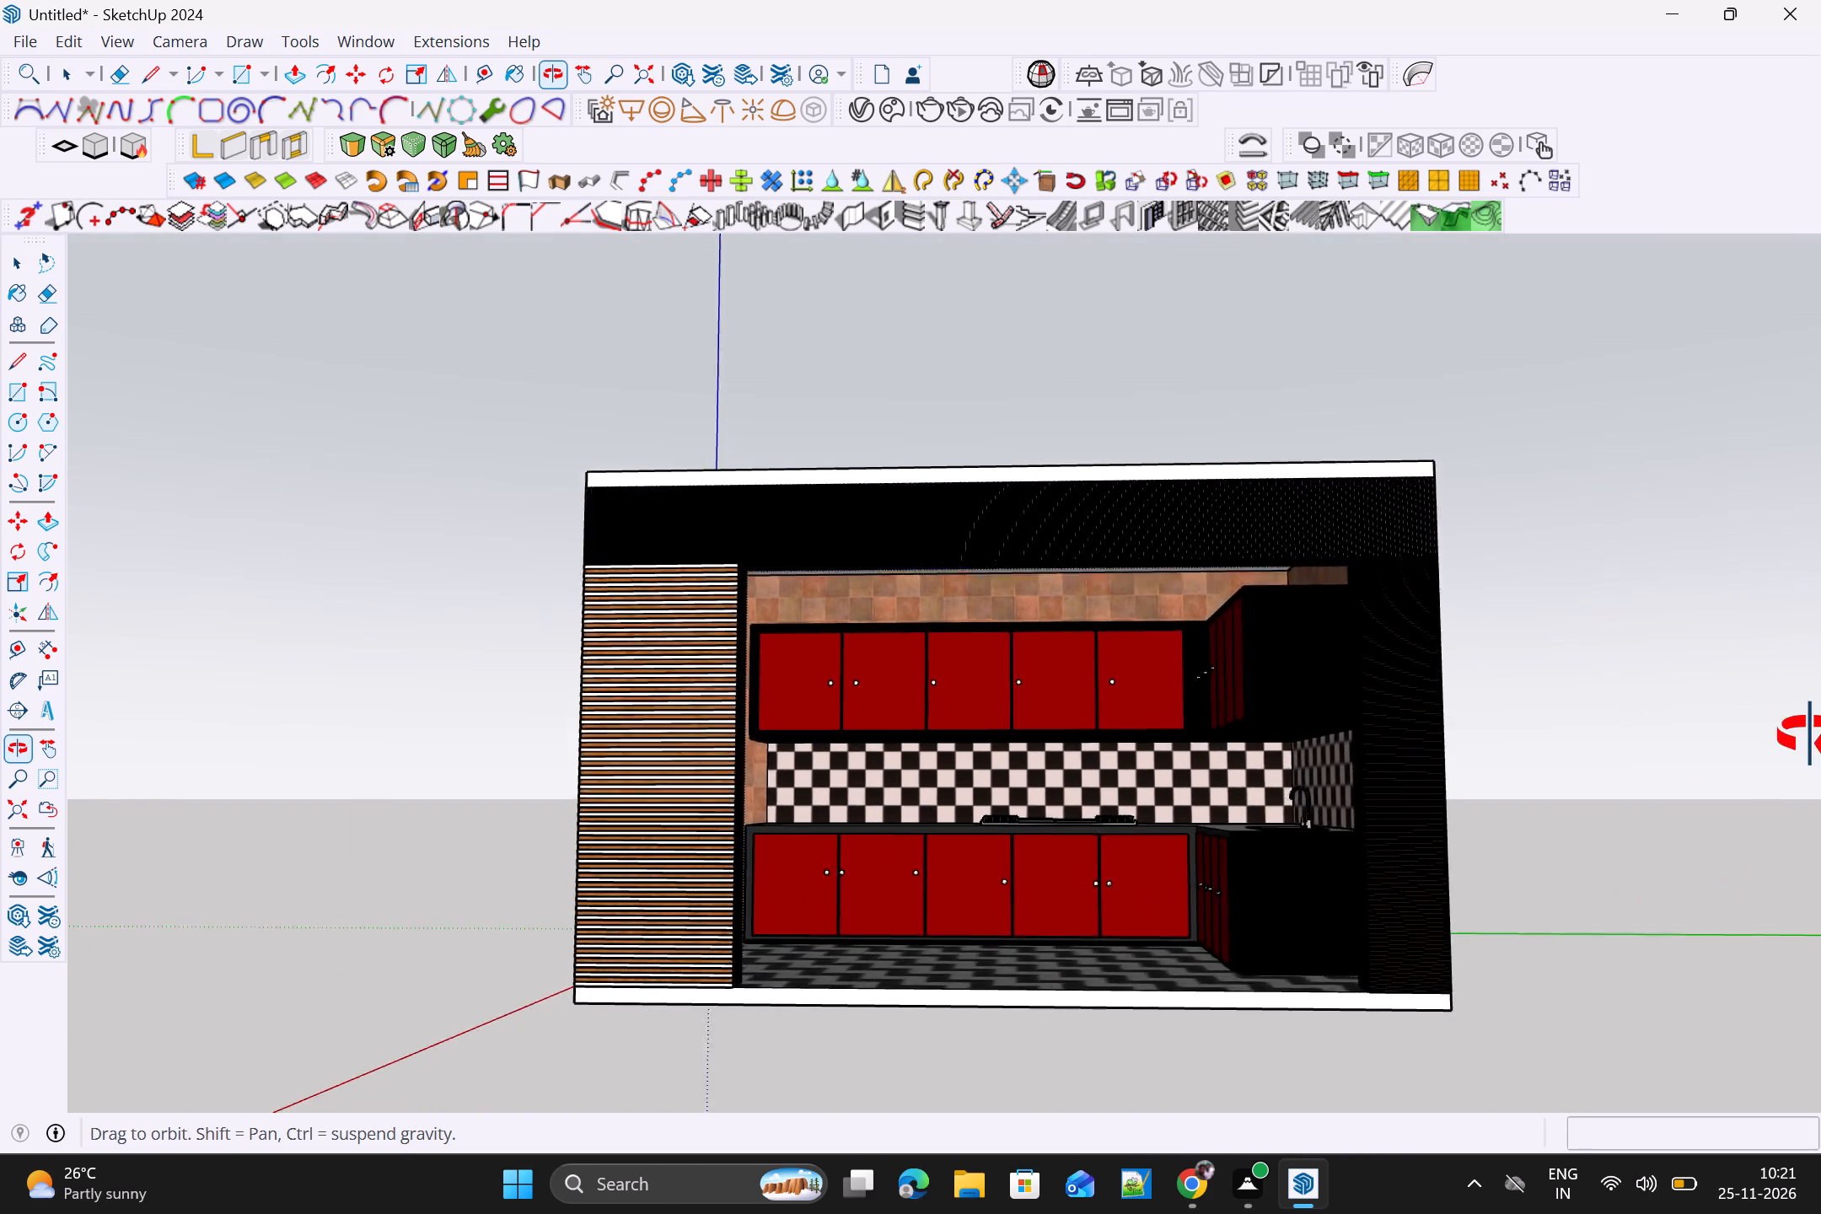
middle_drag(1811, 736, 1820, 738)
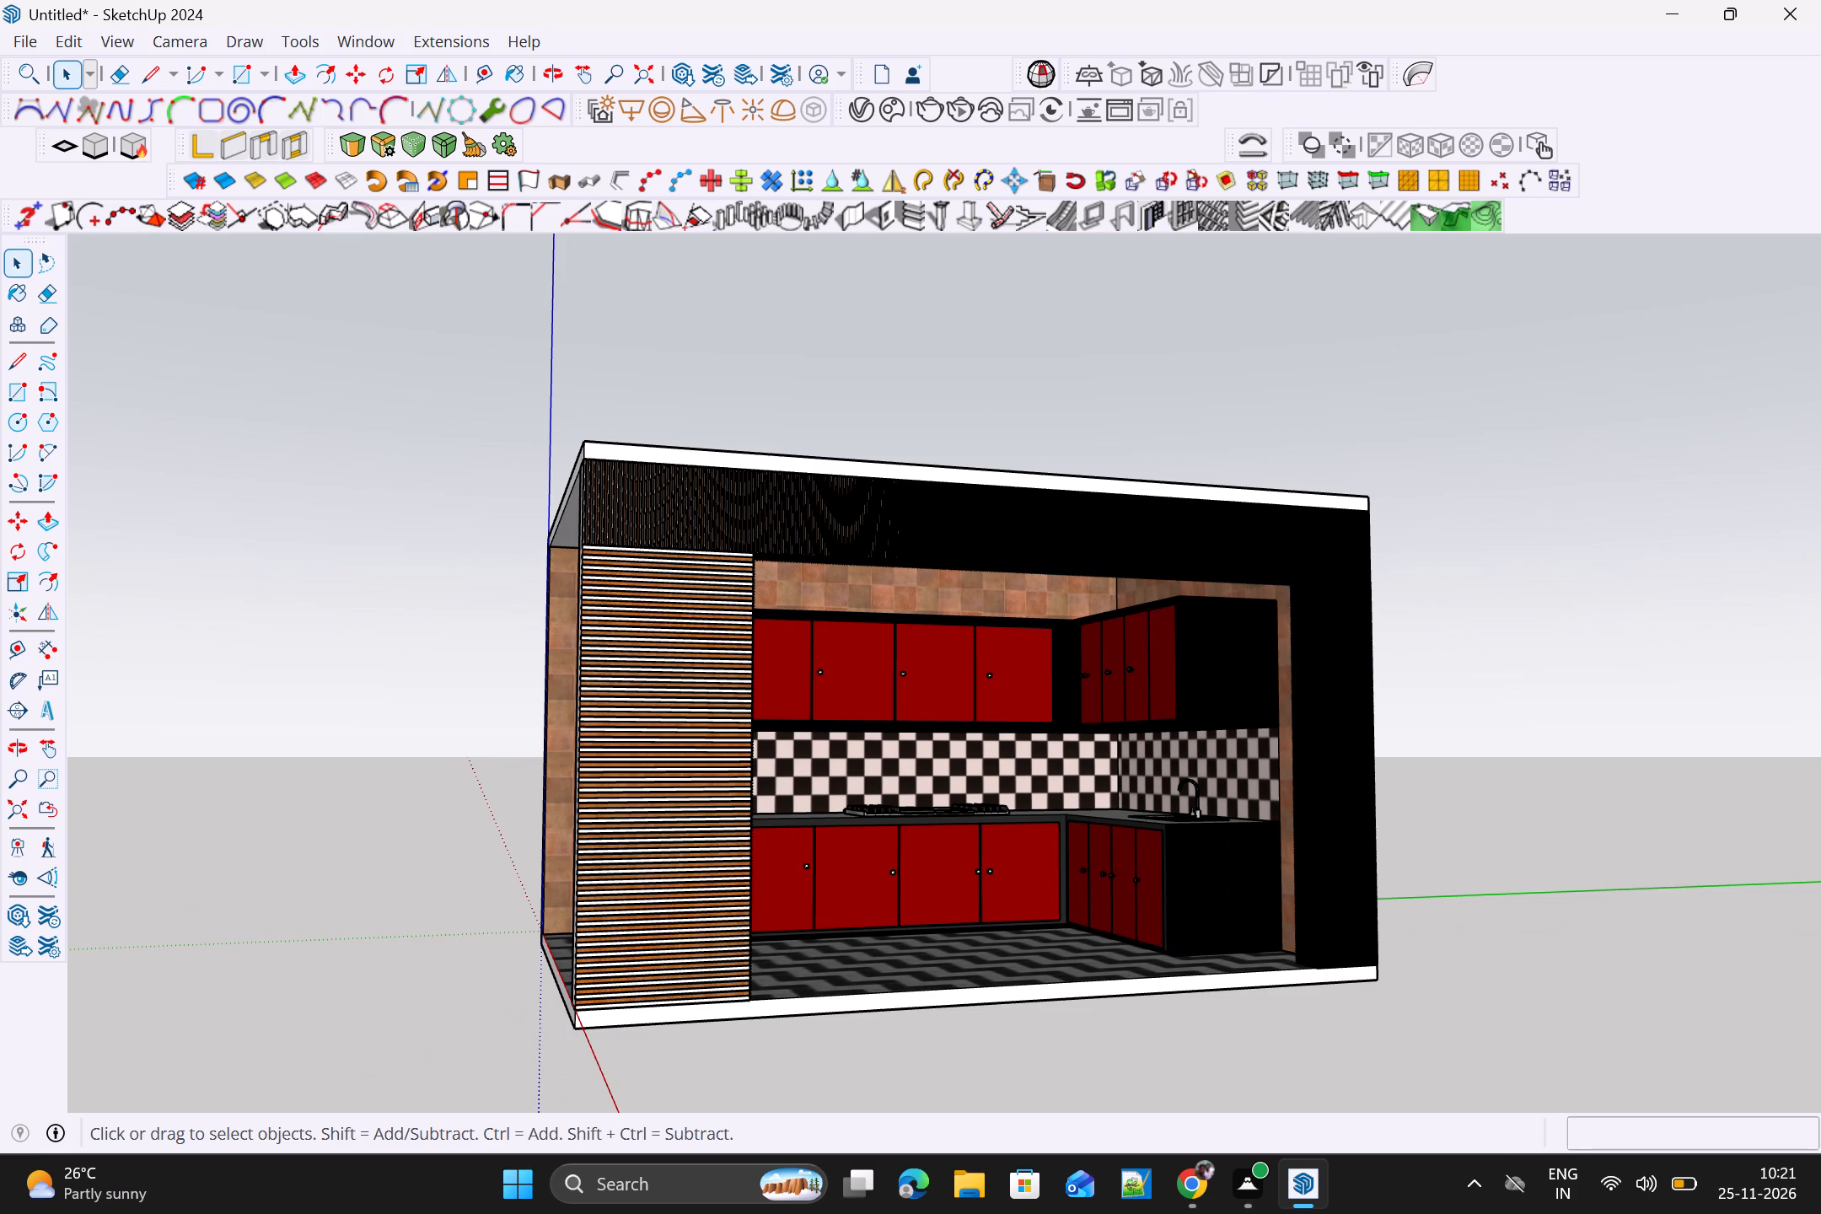
scroll(1820, 742, down, 2)
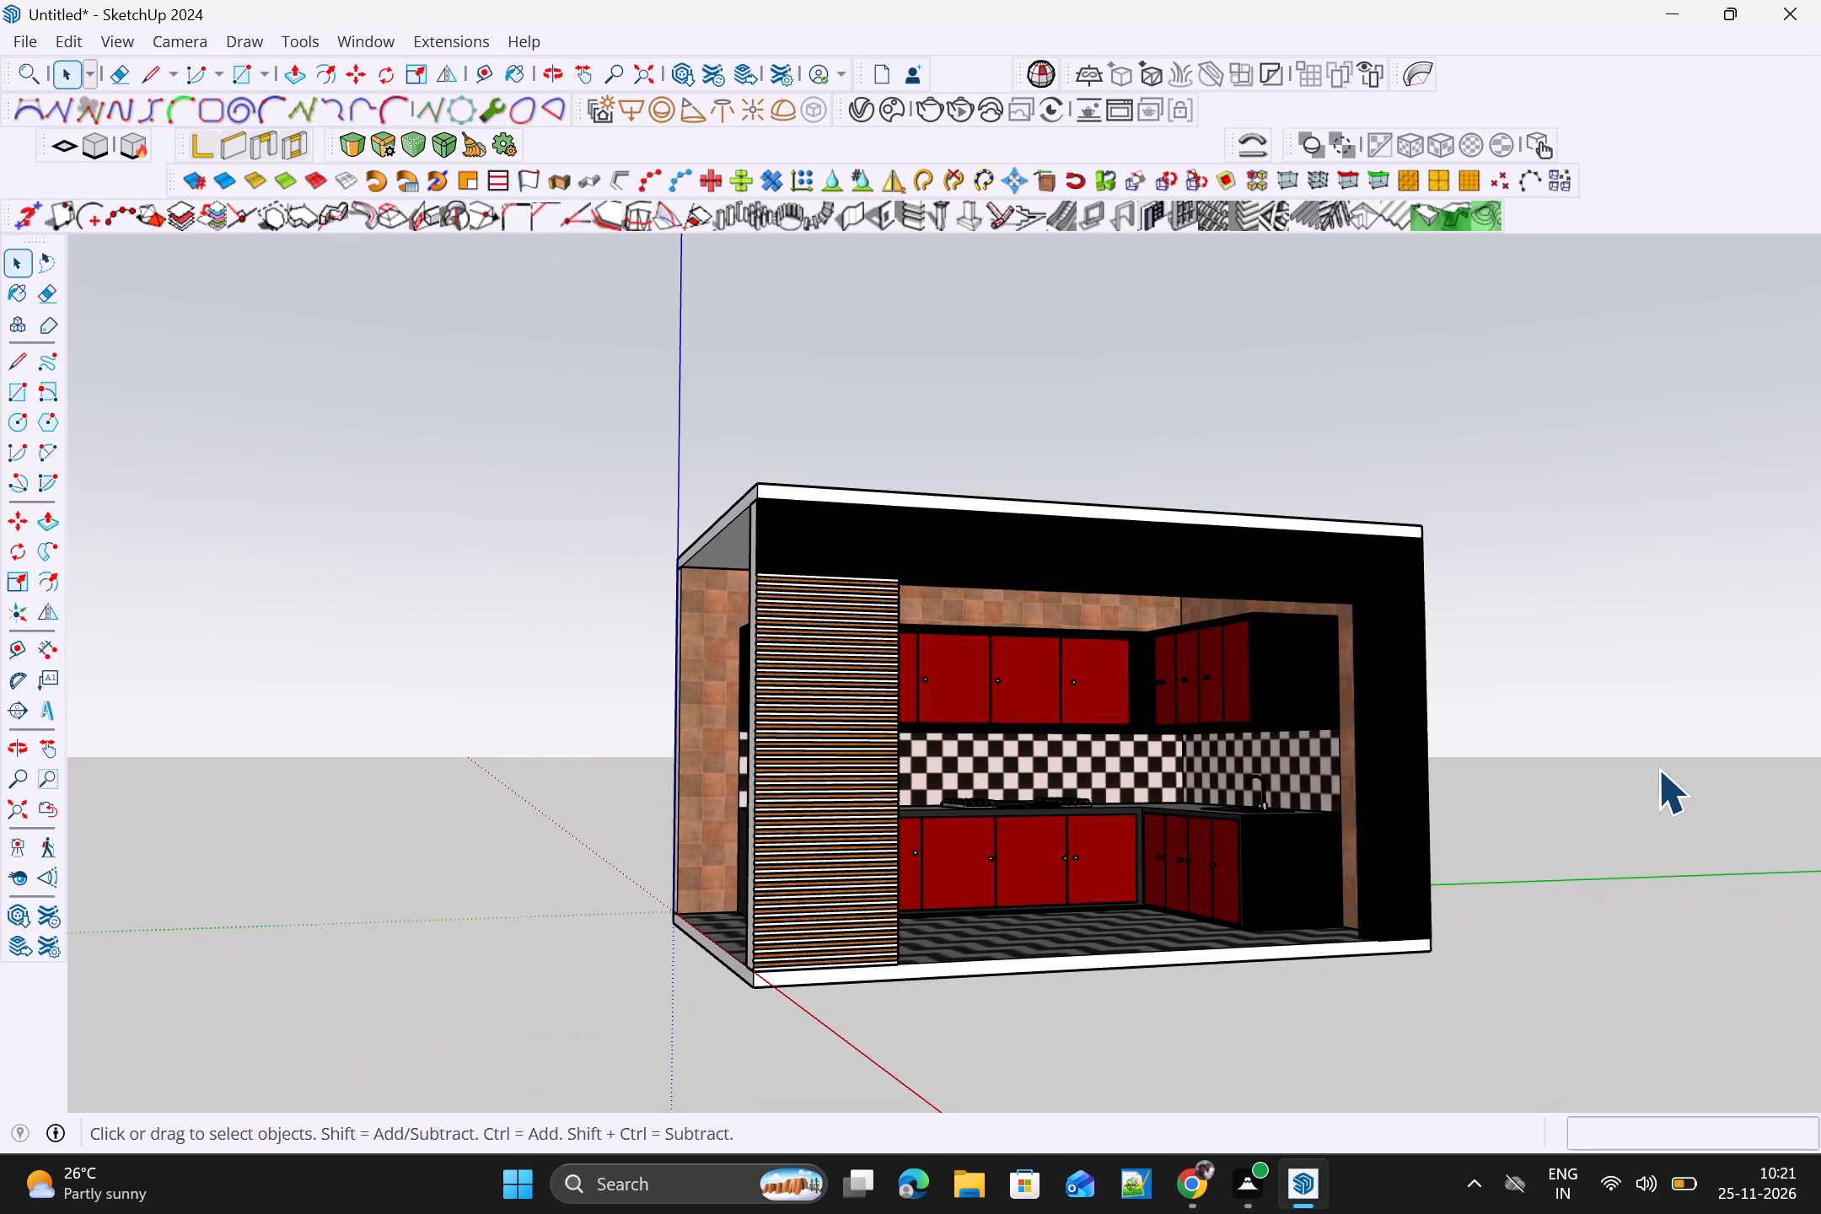
scroll(1581, 879, down, 2)
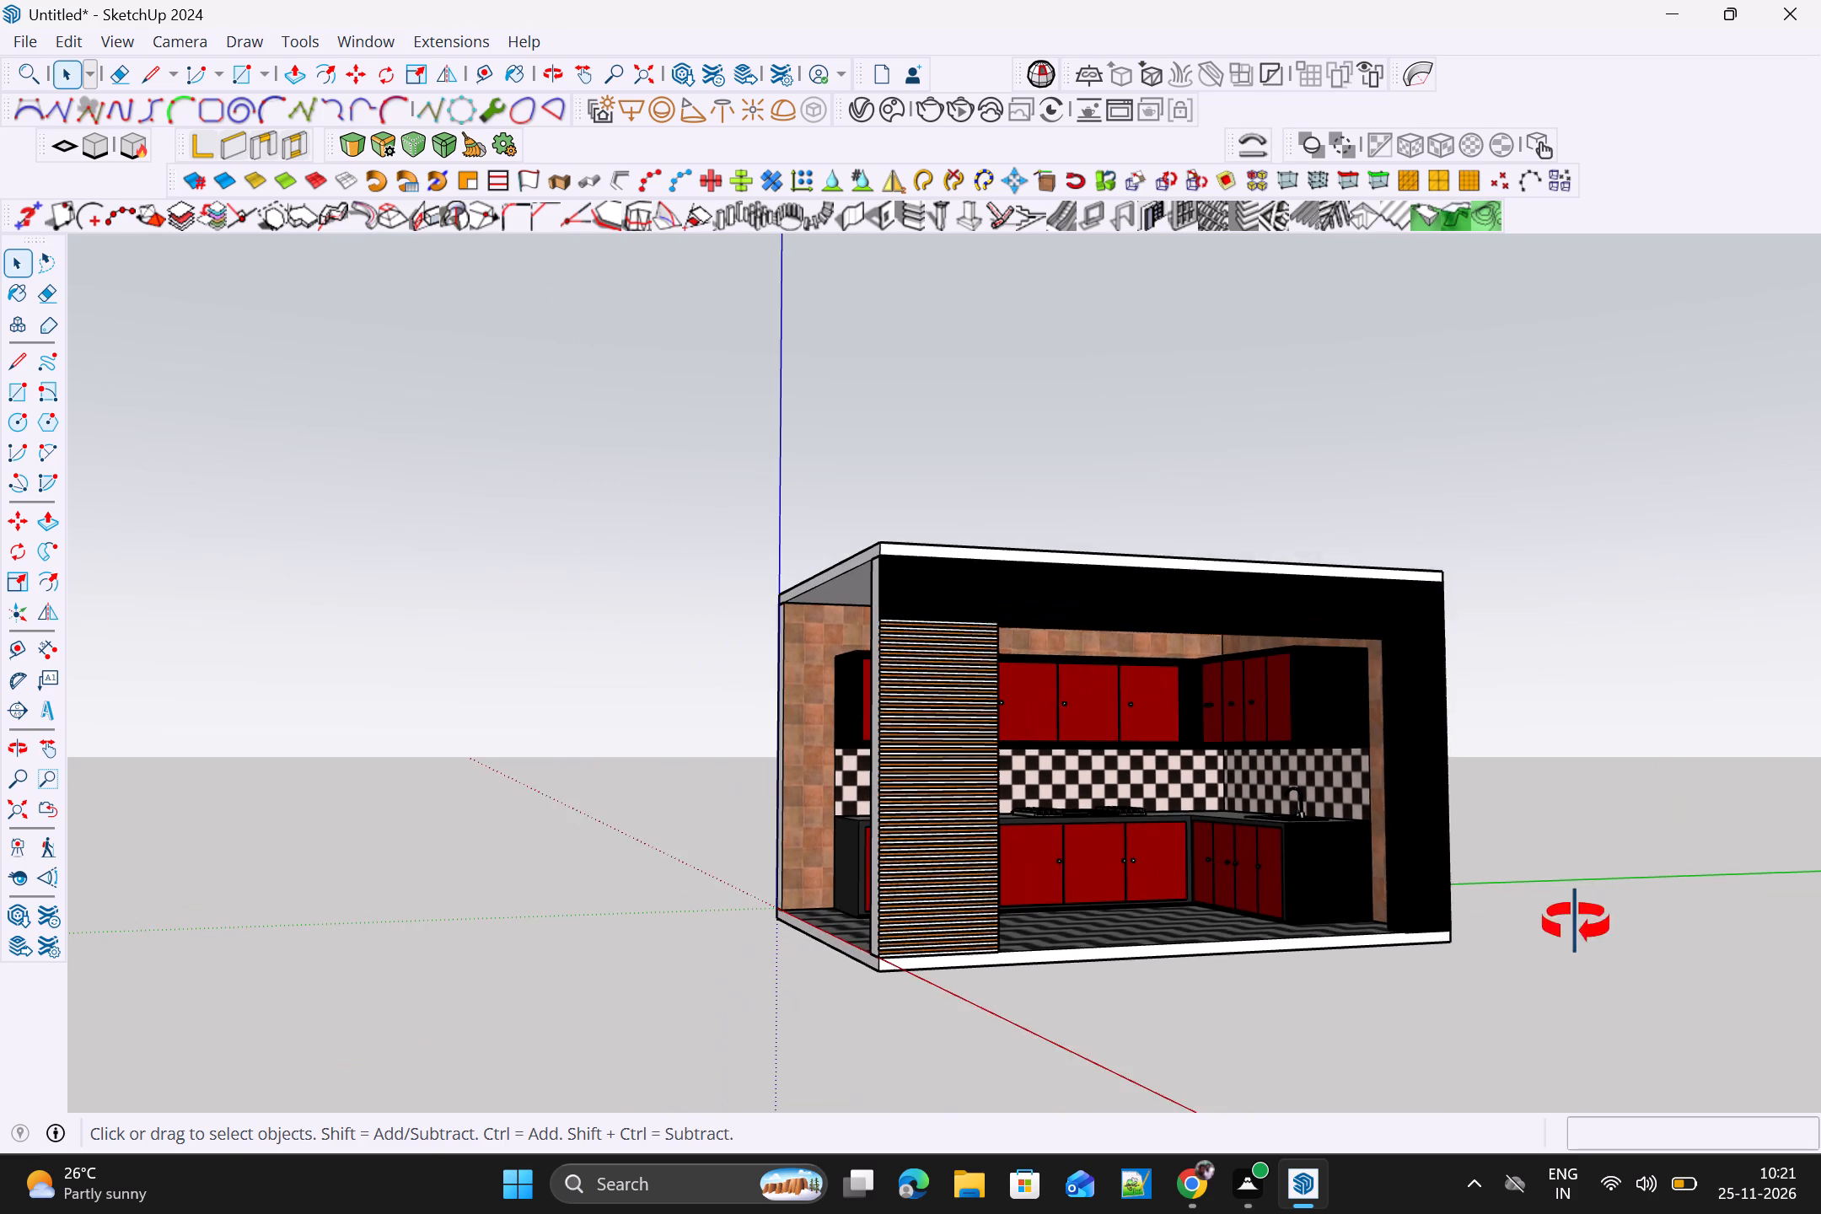
middle_drag(1576, 921, 1820, 948)
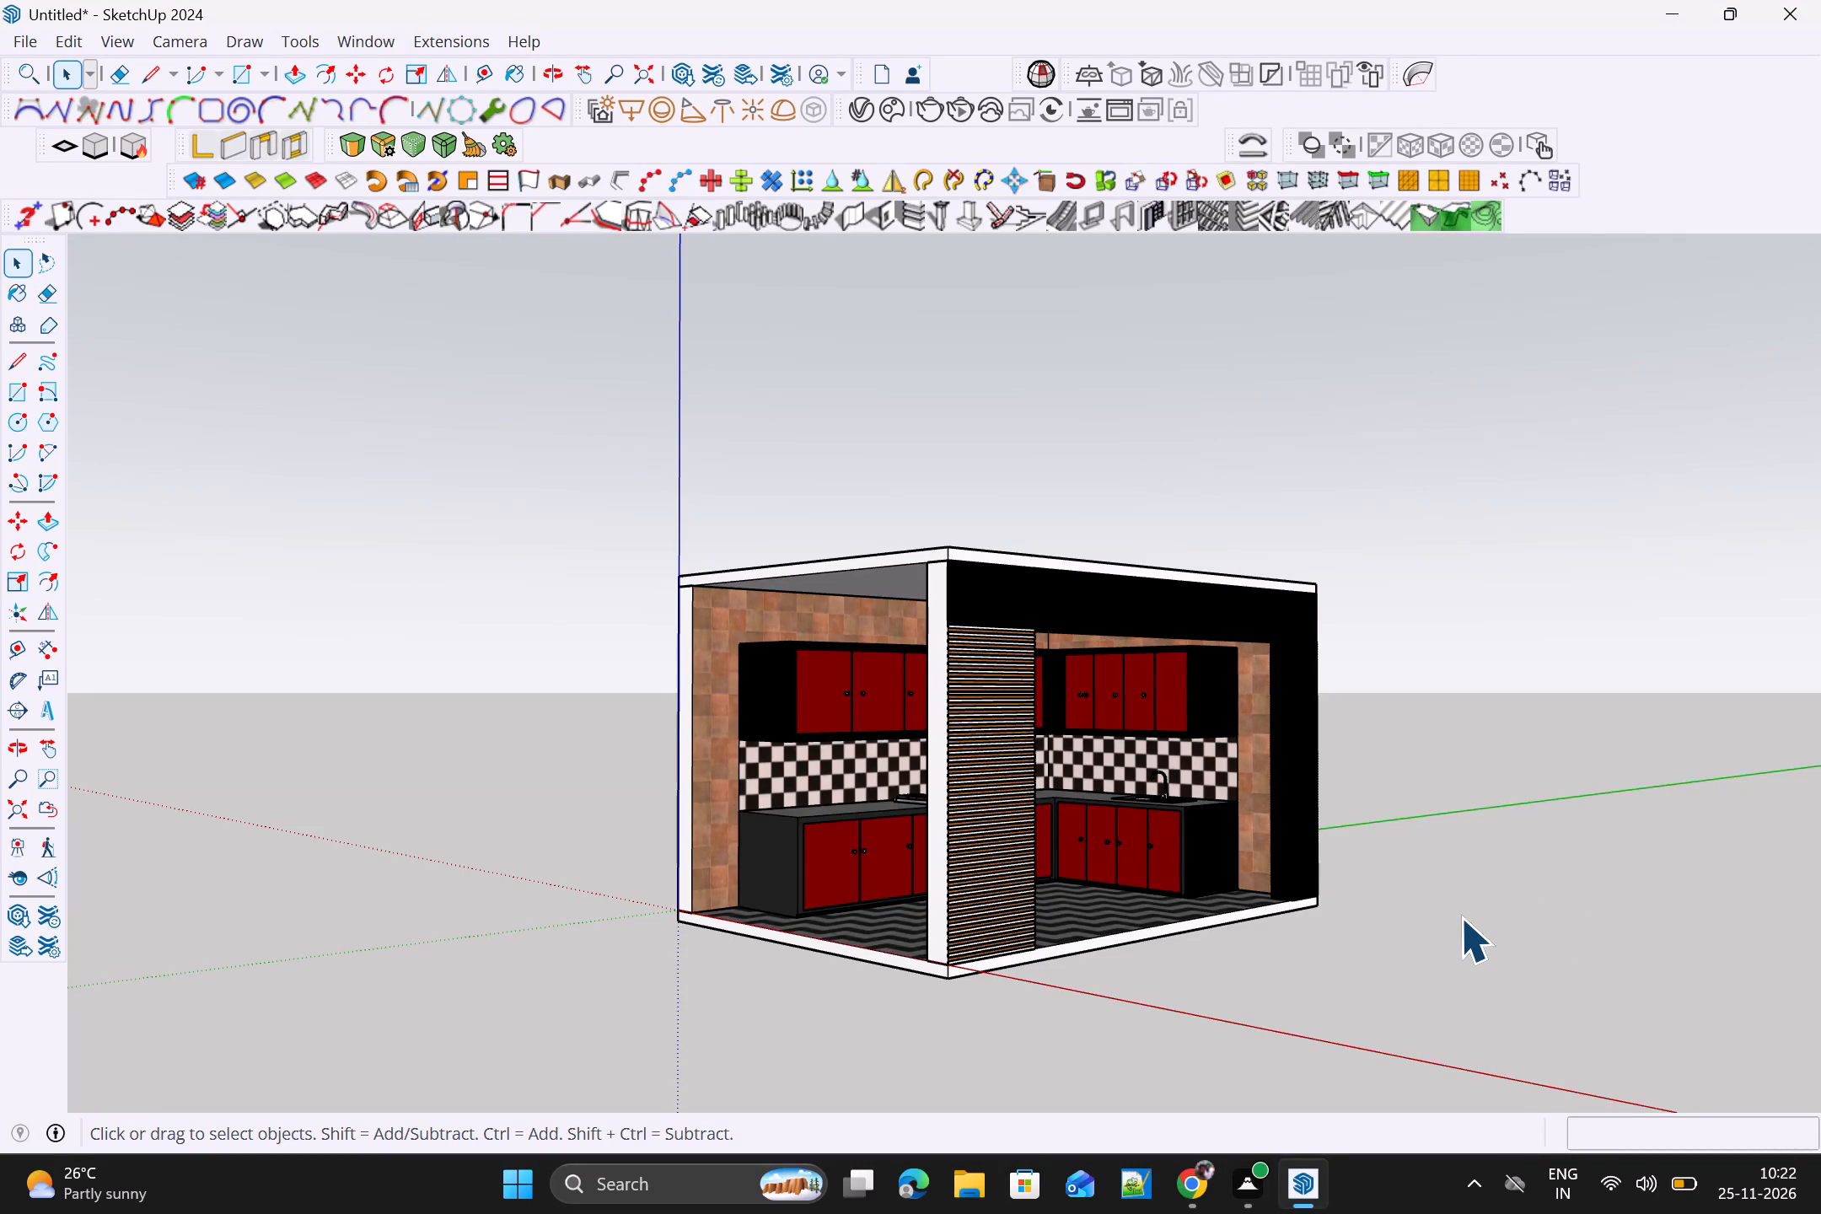
Inside the ceiling slab's group, offset the underside face's edges inward about 3' 2 15/16" to form an inner rectangle.
middle_drag(1068, 872, 1268, 815)
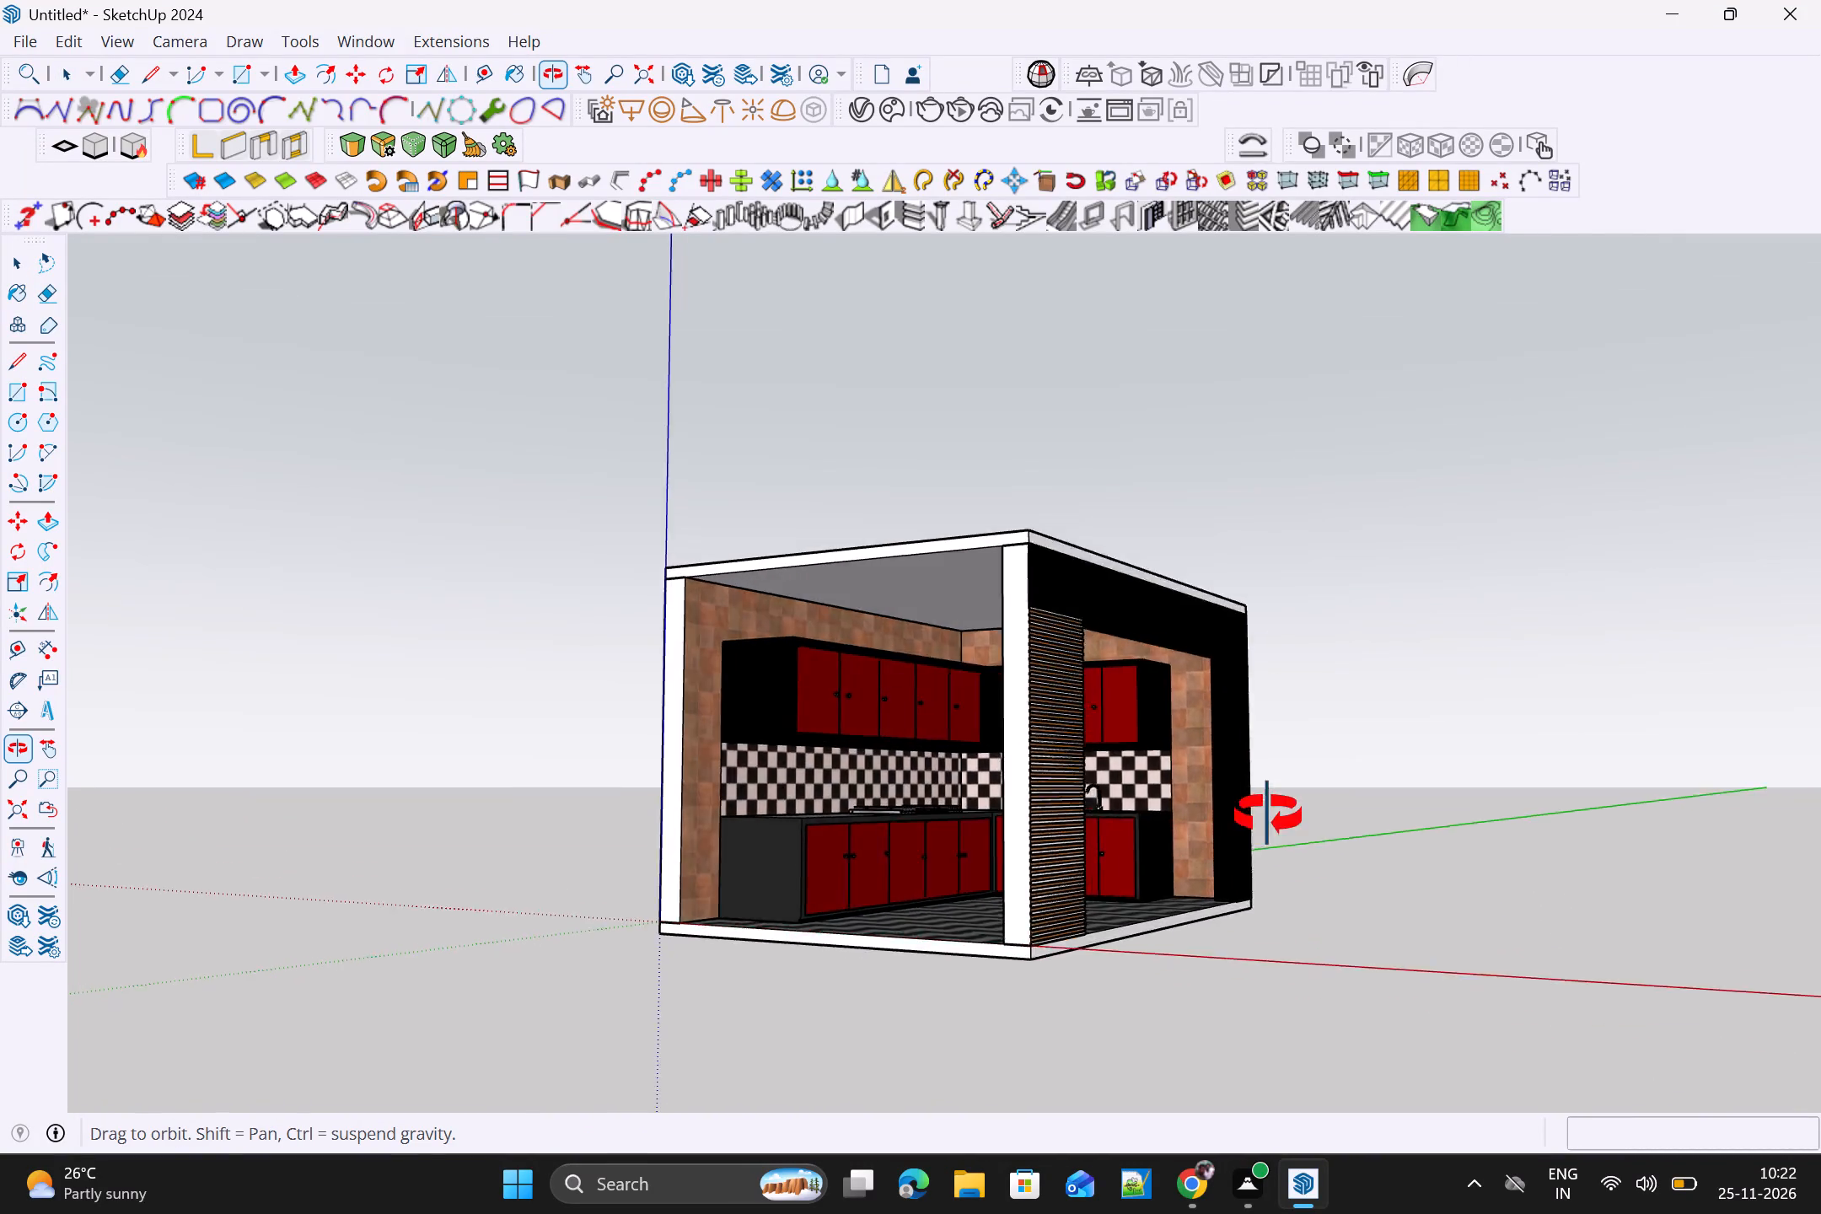
middle_drag(1268, 815, 1337, 645)
scroll(998, 563, up, 3)
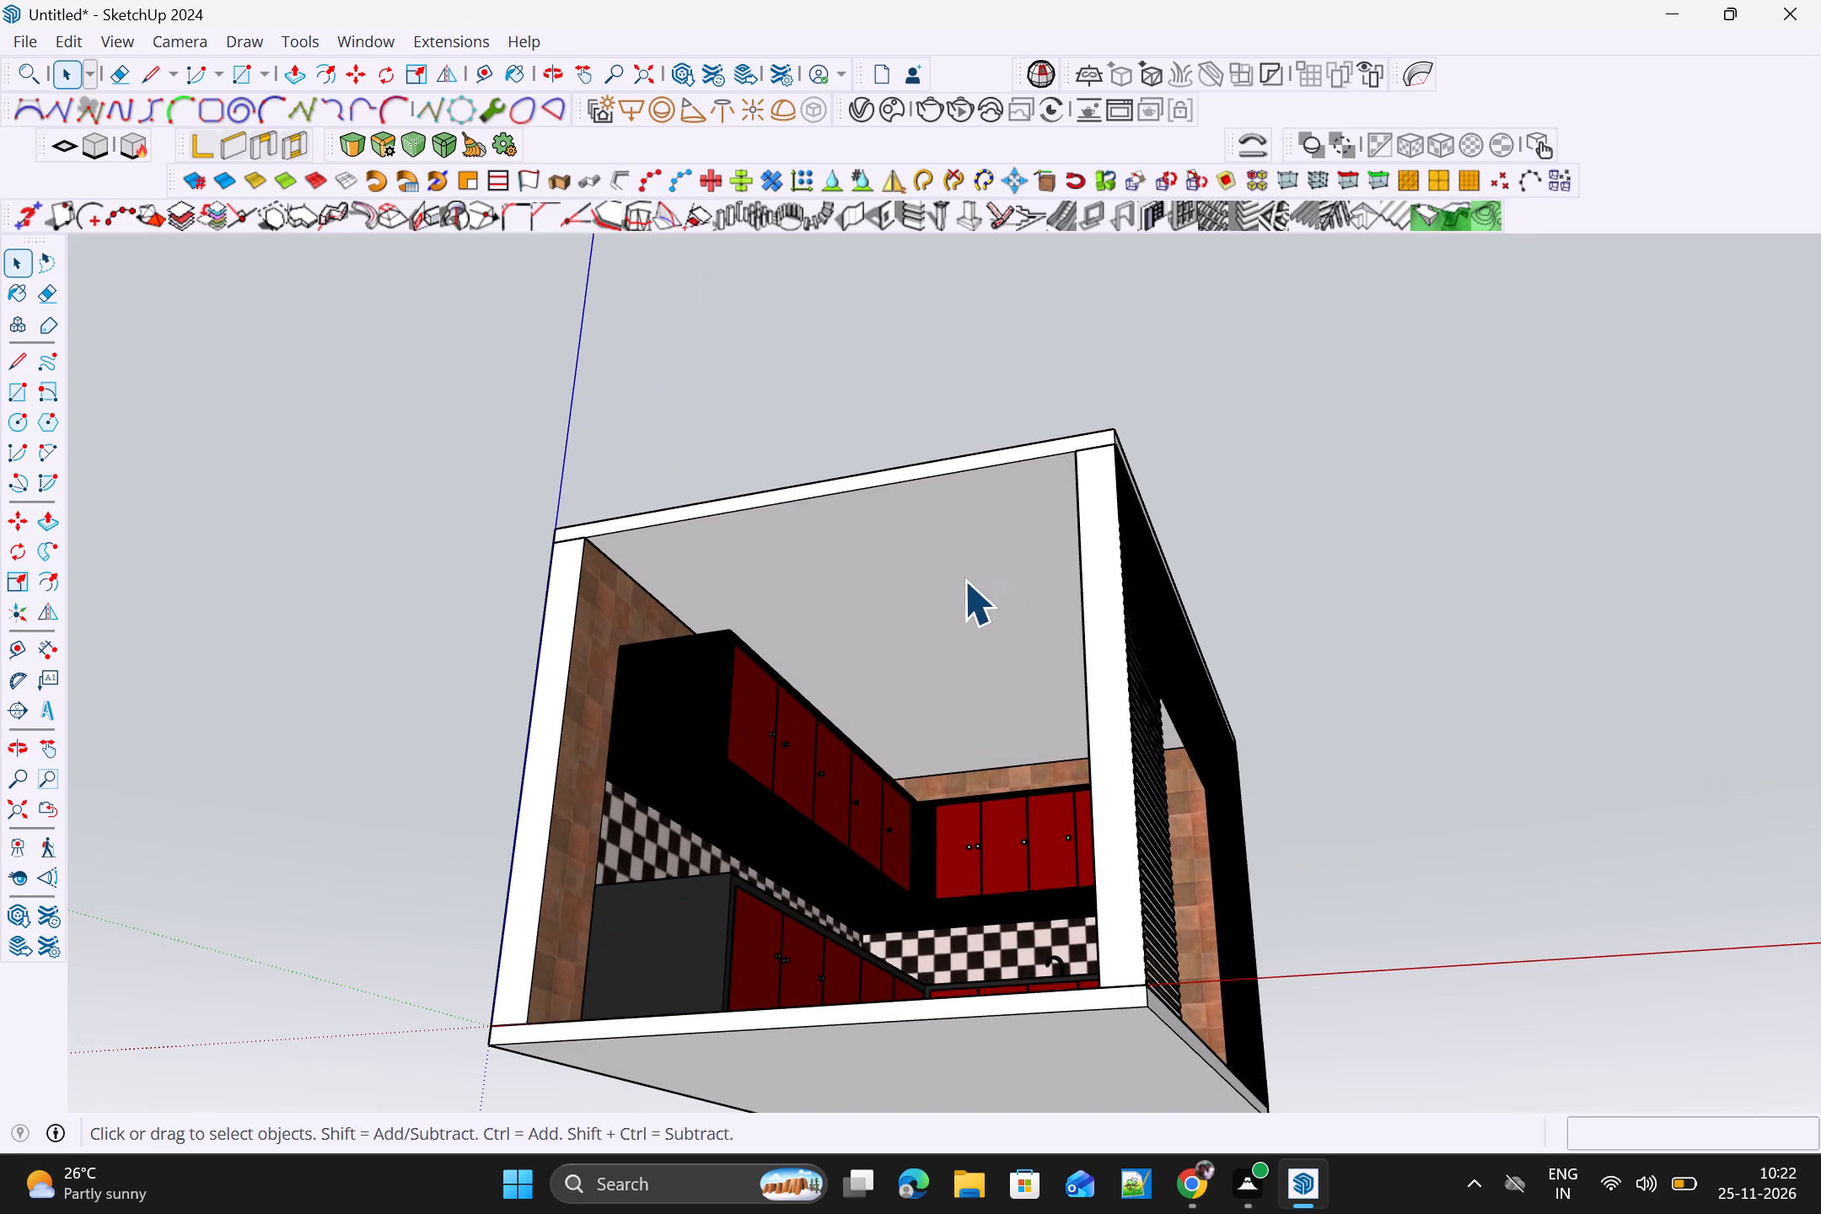
triple_click(964, 580)
double_click(965, 588)
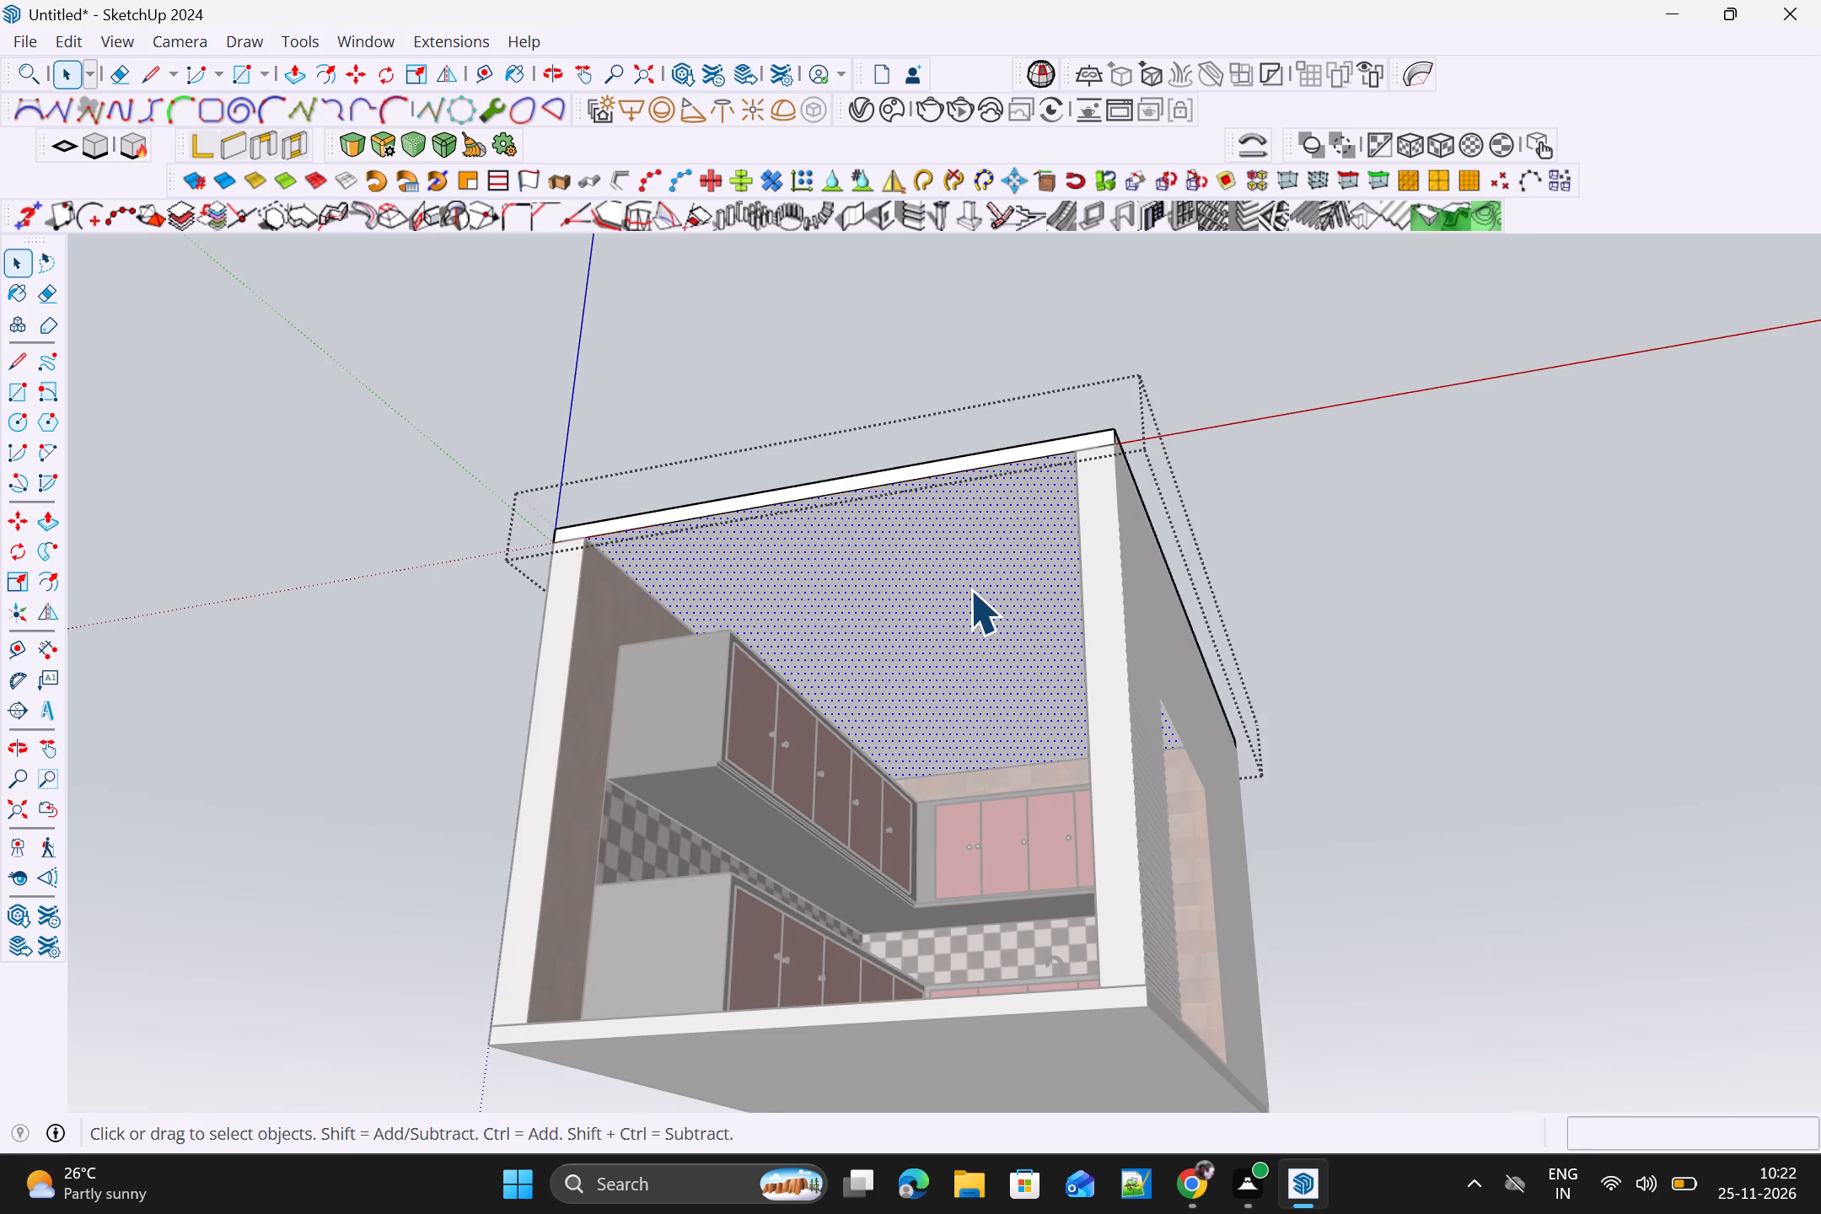
key(f)
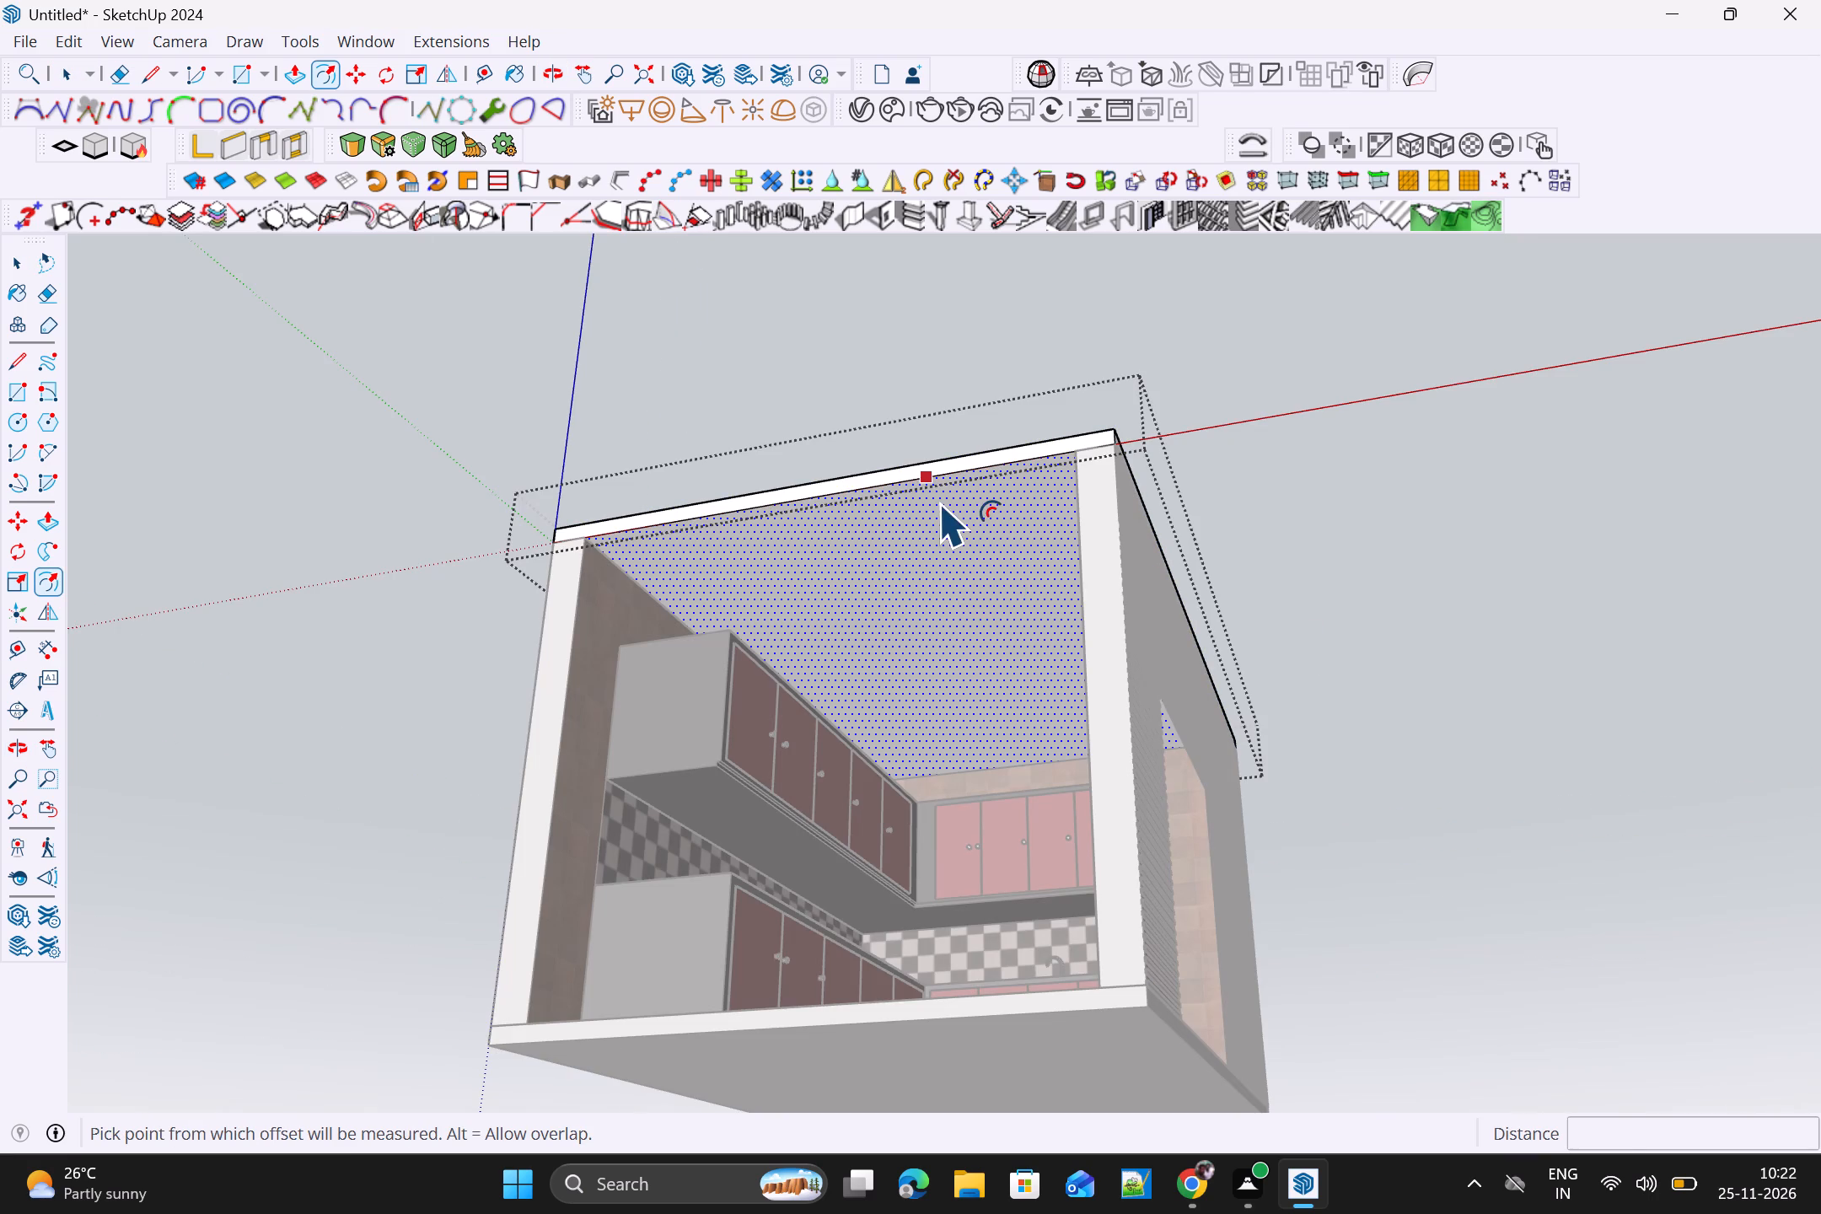
drag(941, 503, 972, 554)
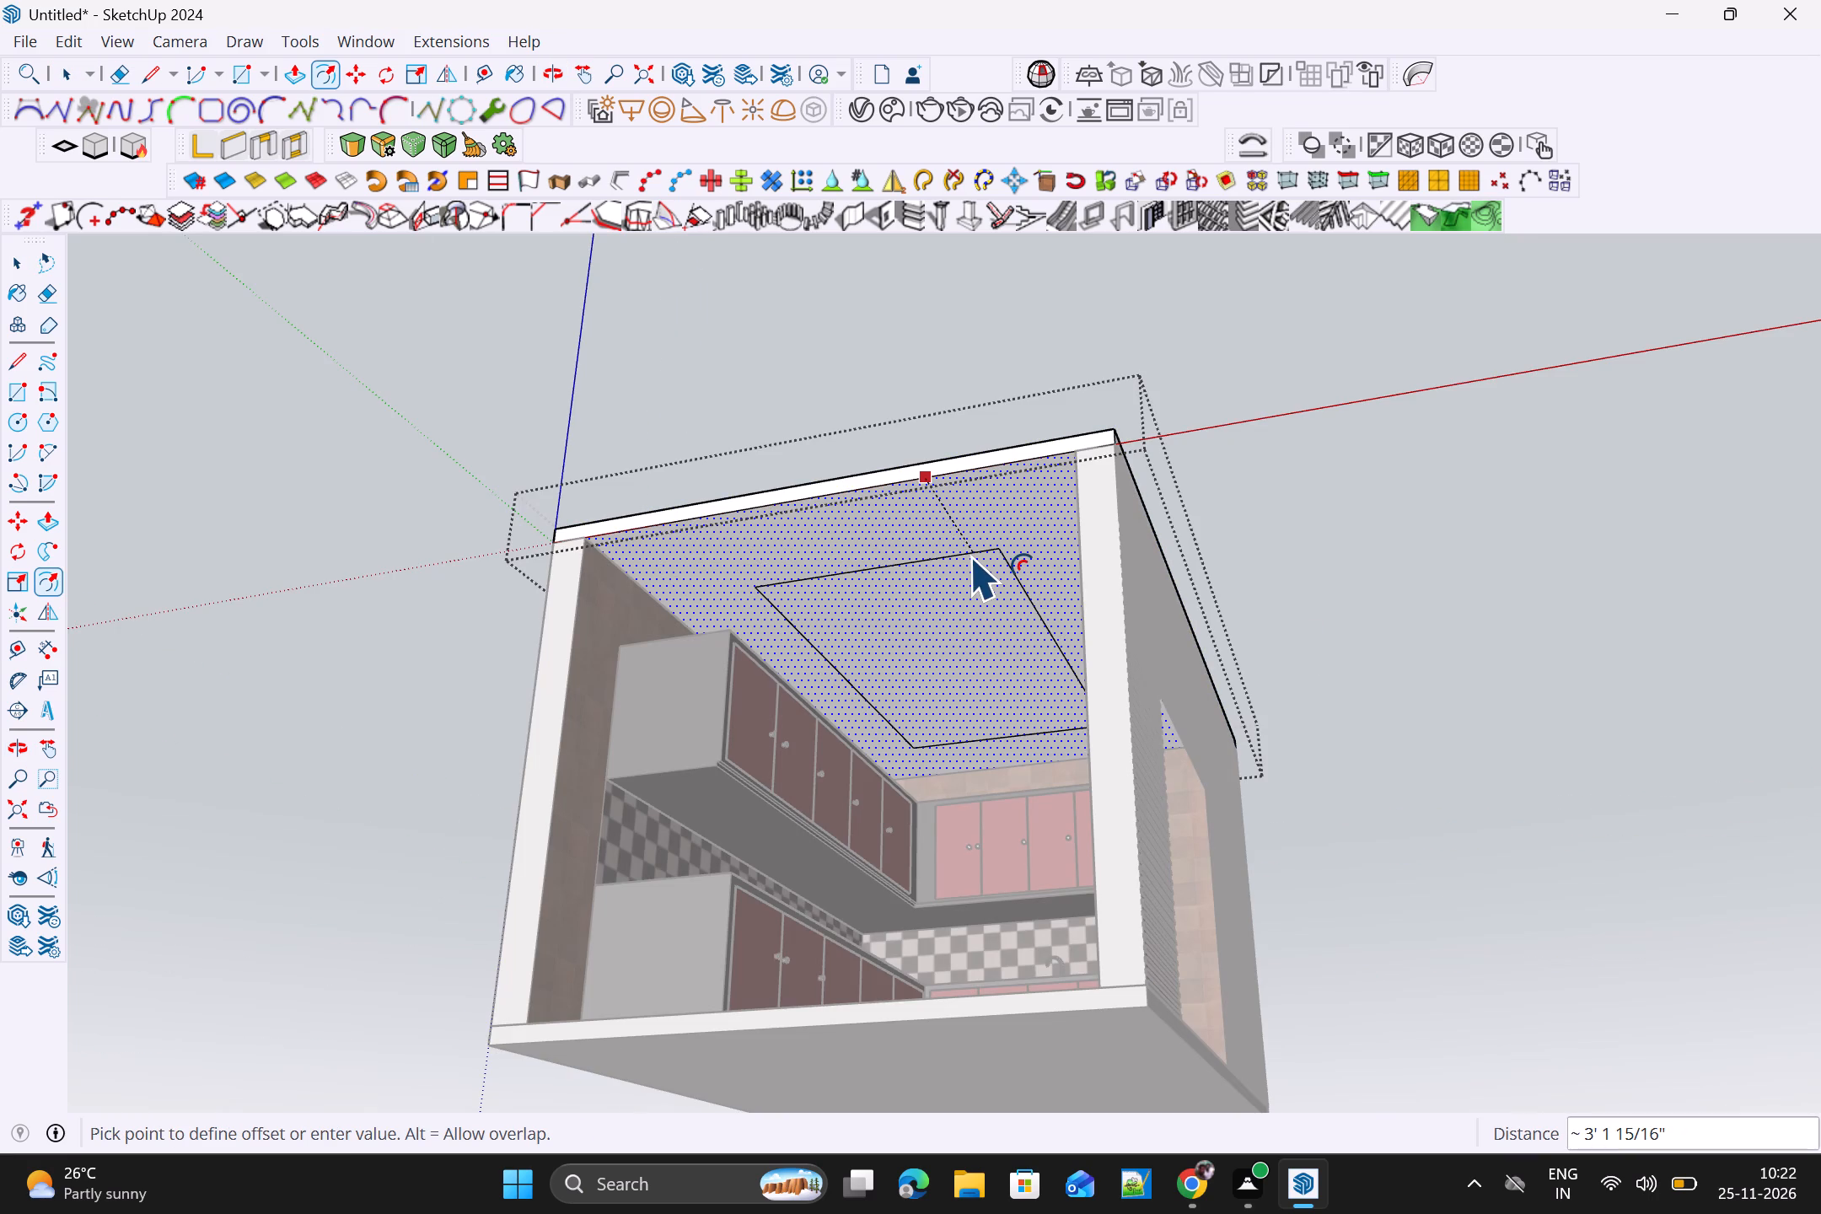
drag(972, 554, 973, 555)
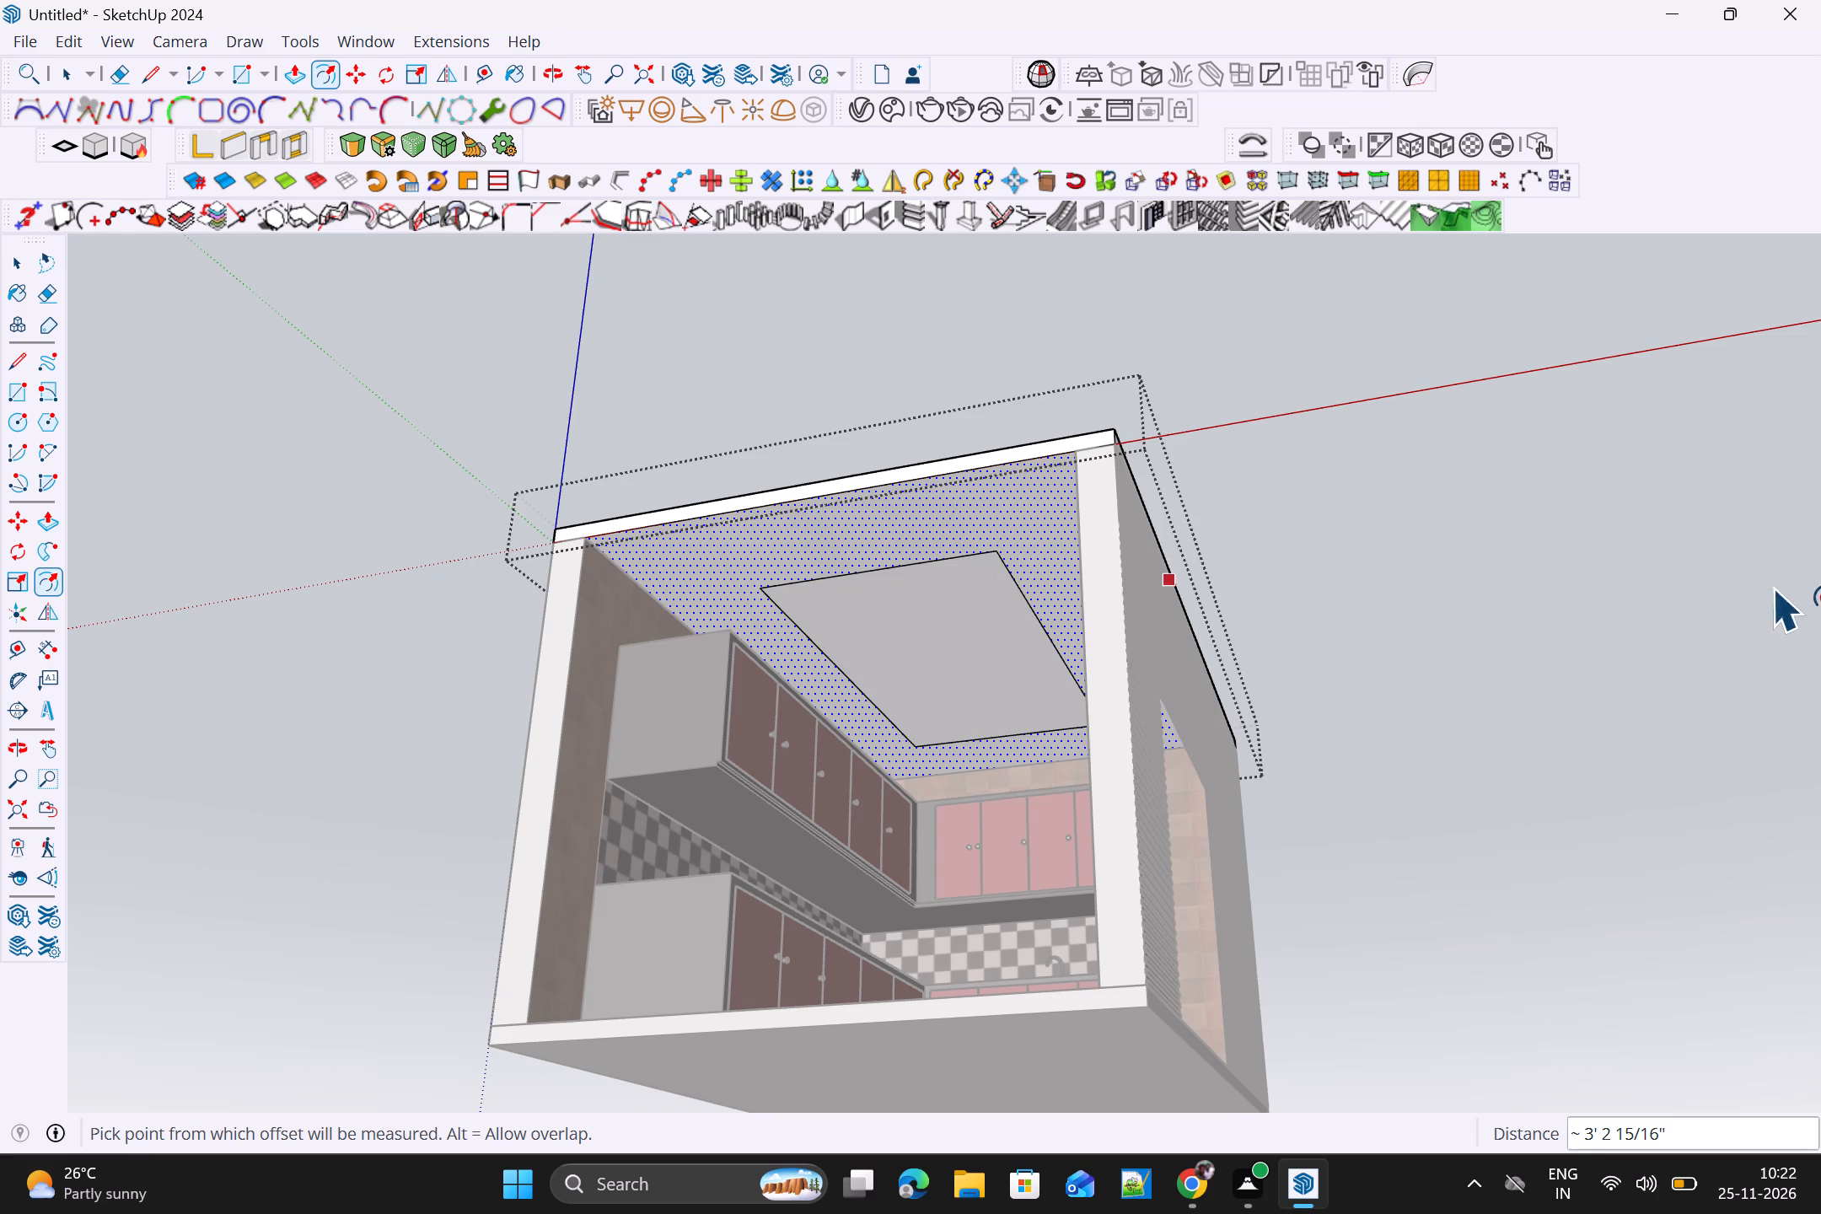
key(space)
click(1652, 570)
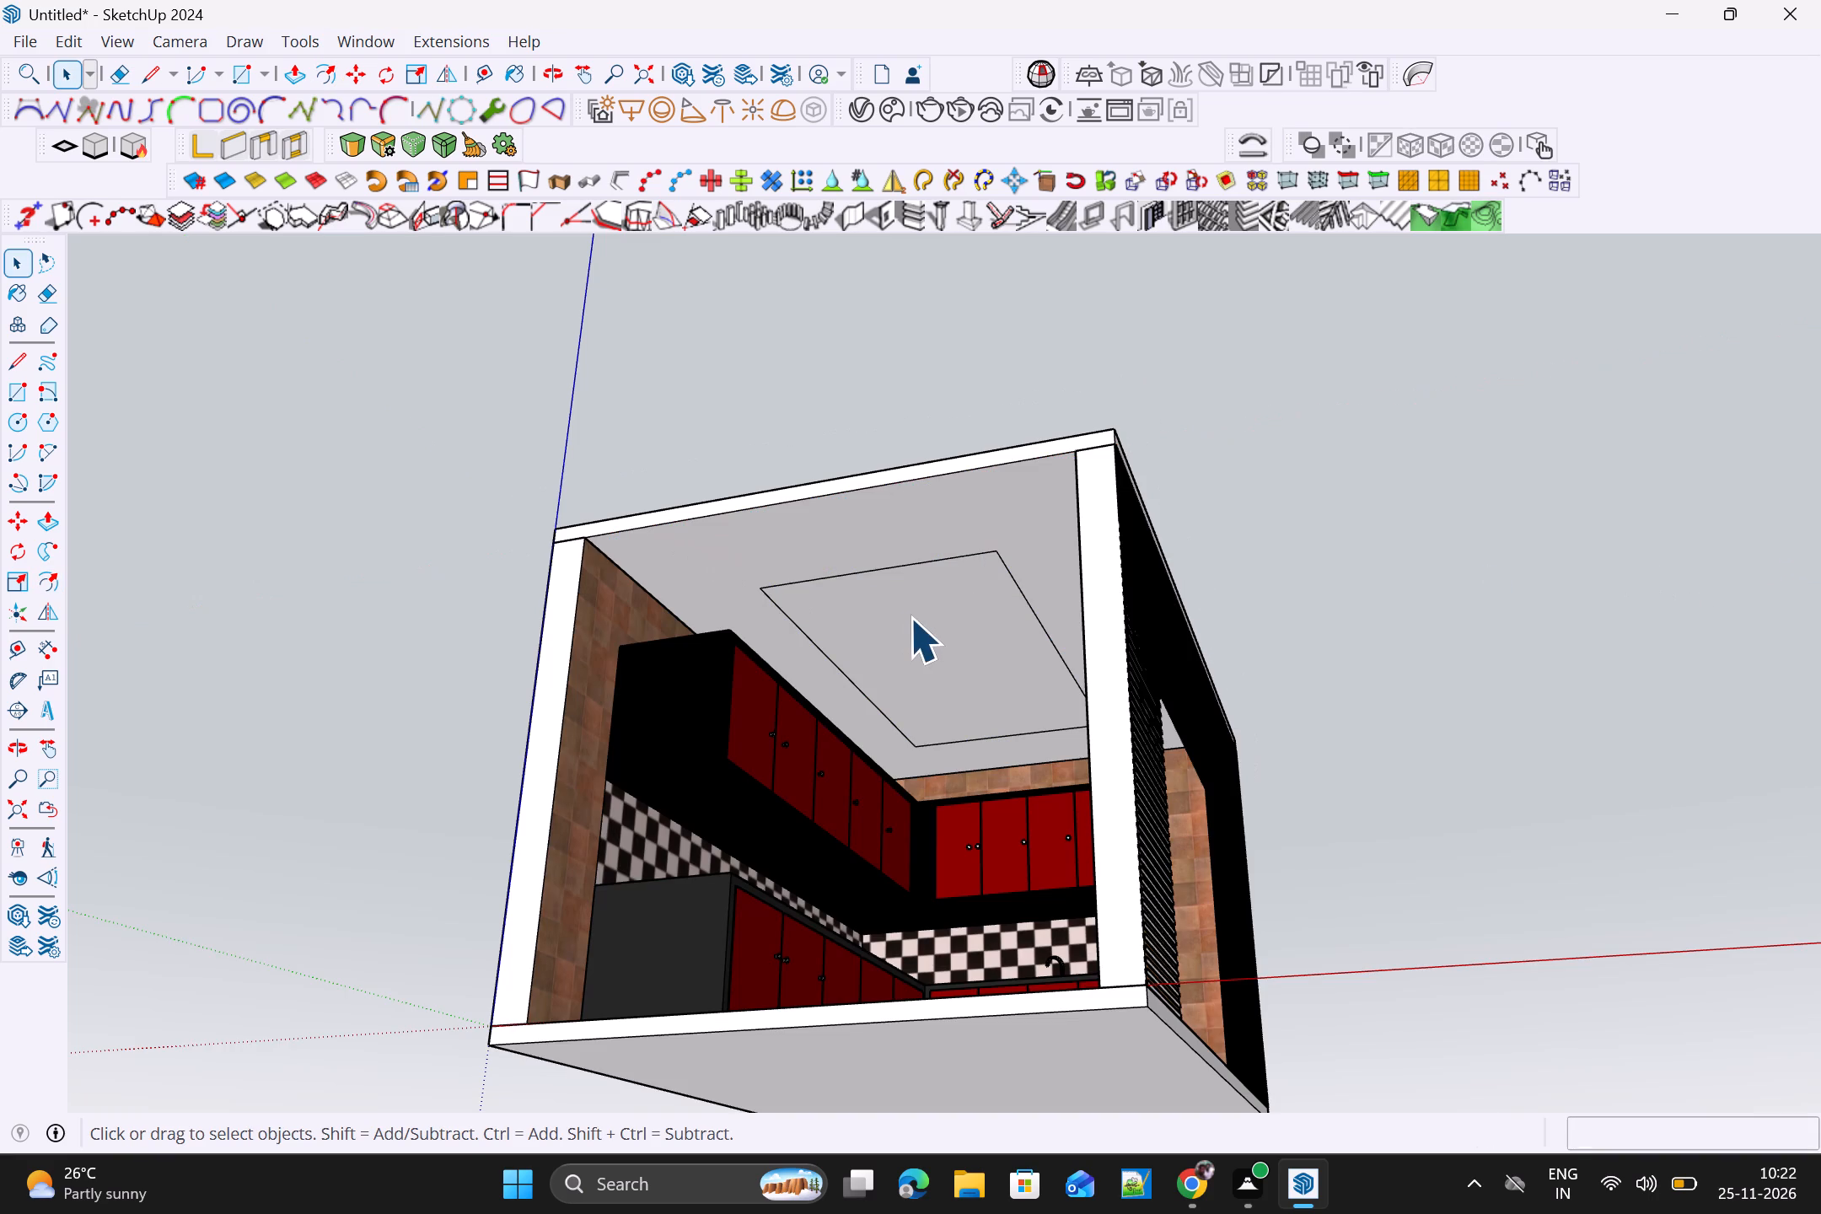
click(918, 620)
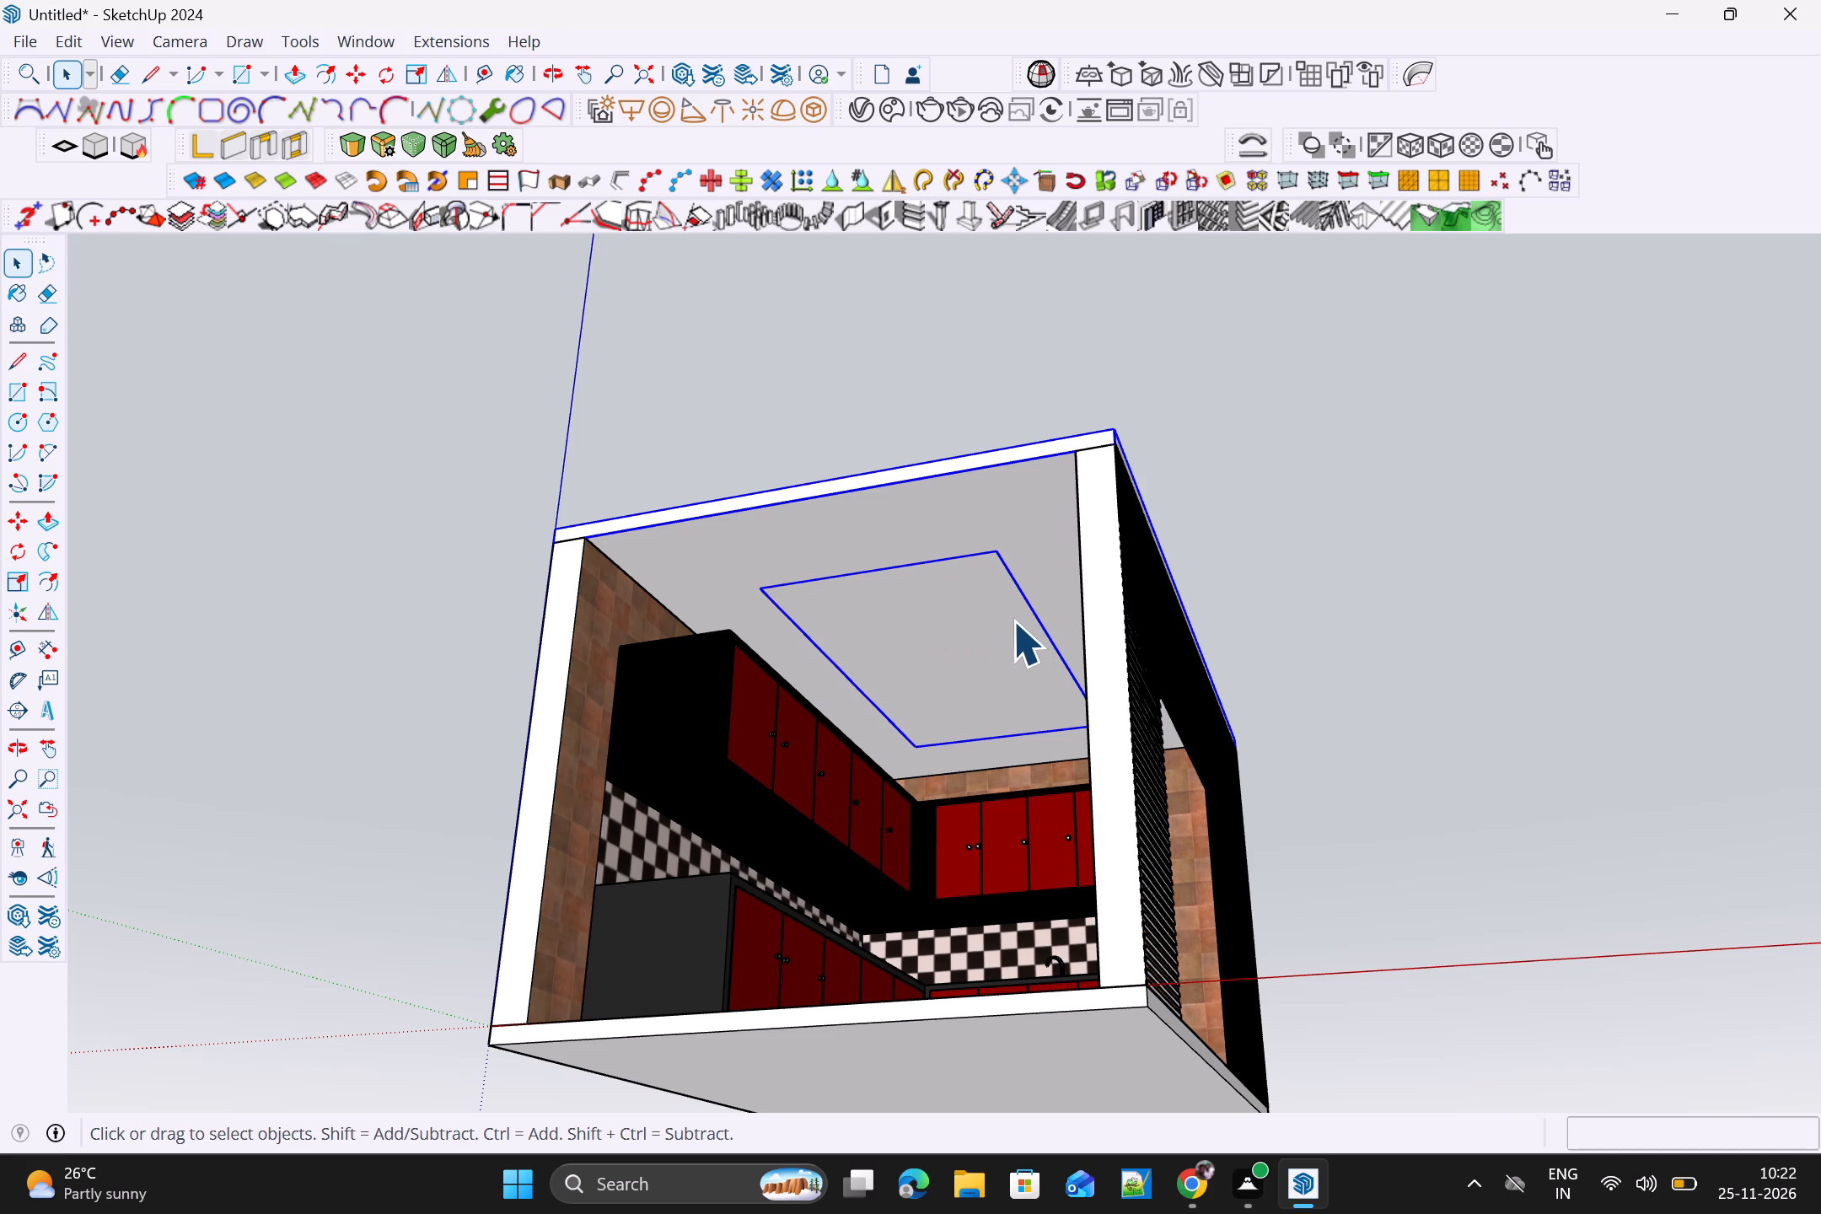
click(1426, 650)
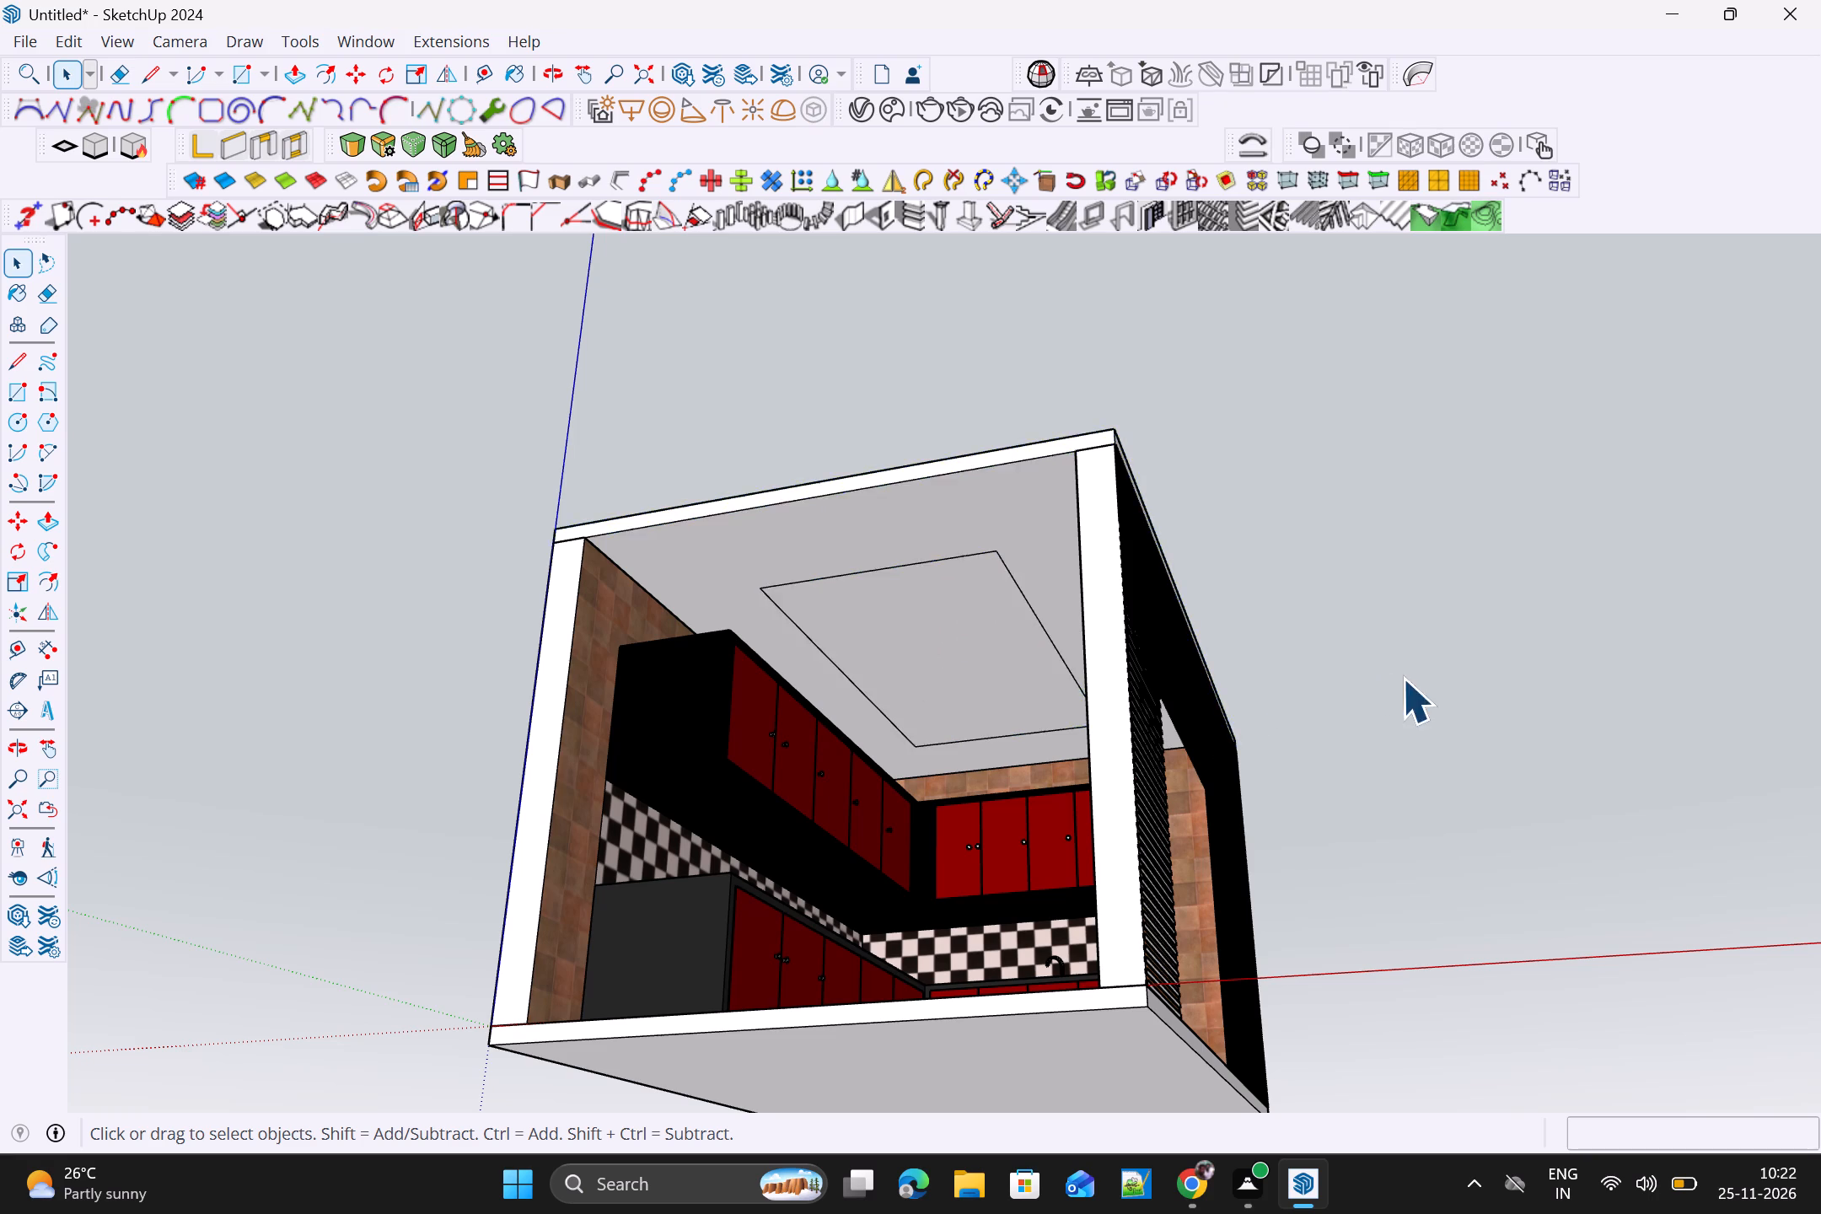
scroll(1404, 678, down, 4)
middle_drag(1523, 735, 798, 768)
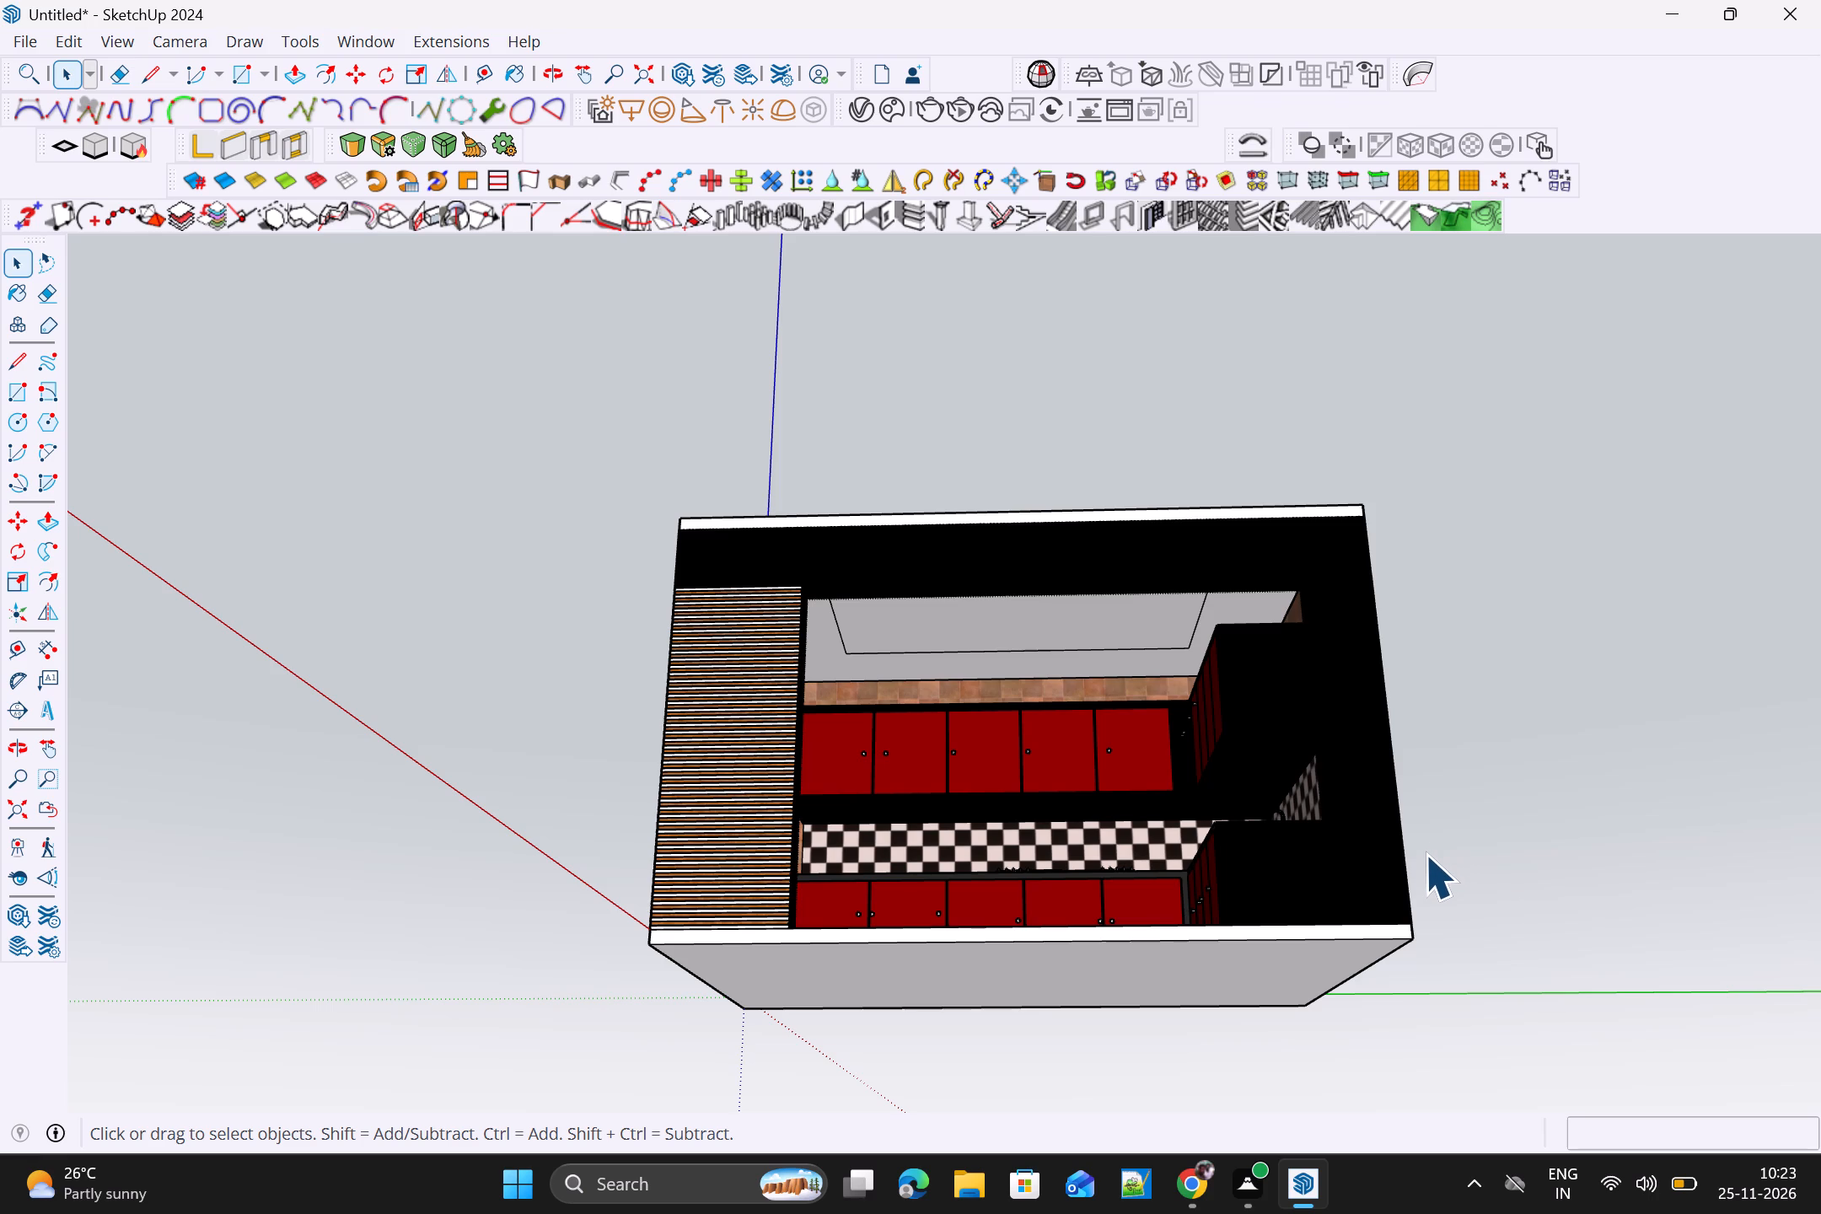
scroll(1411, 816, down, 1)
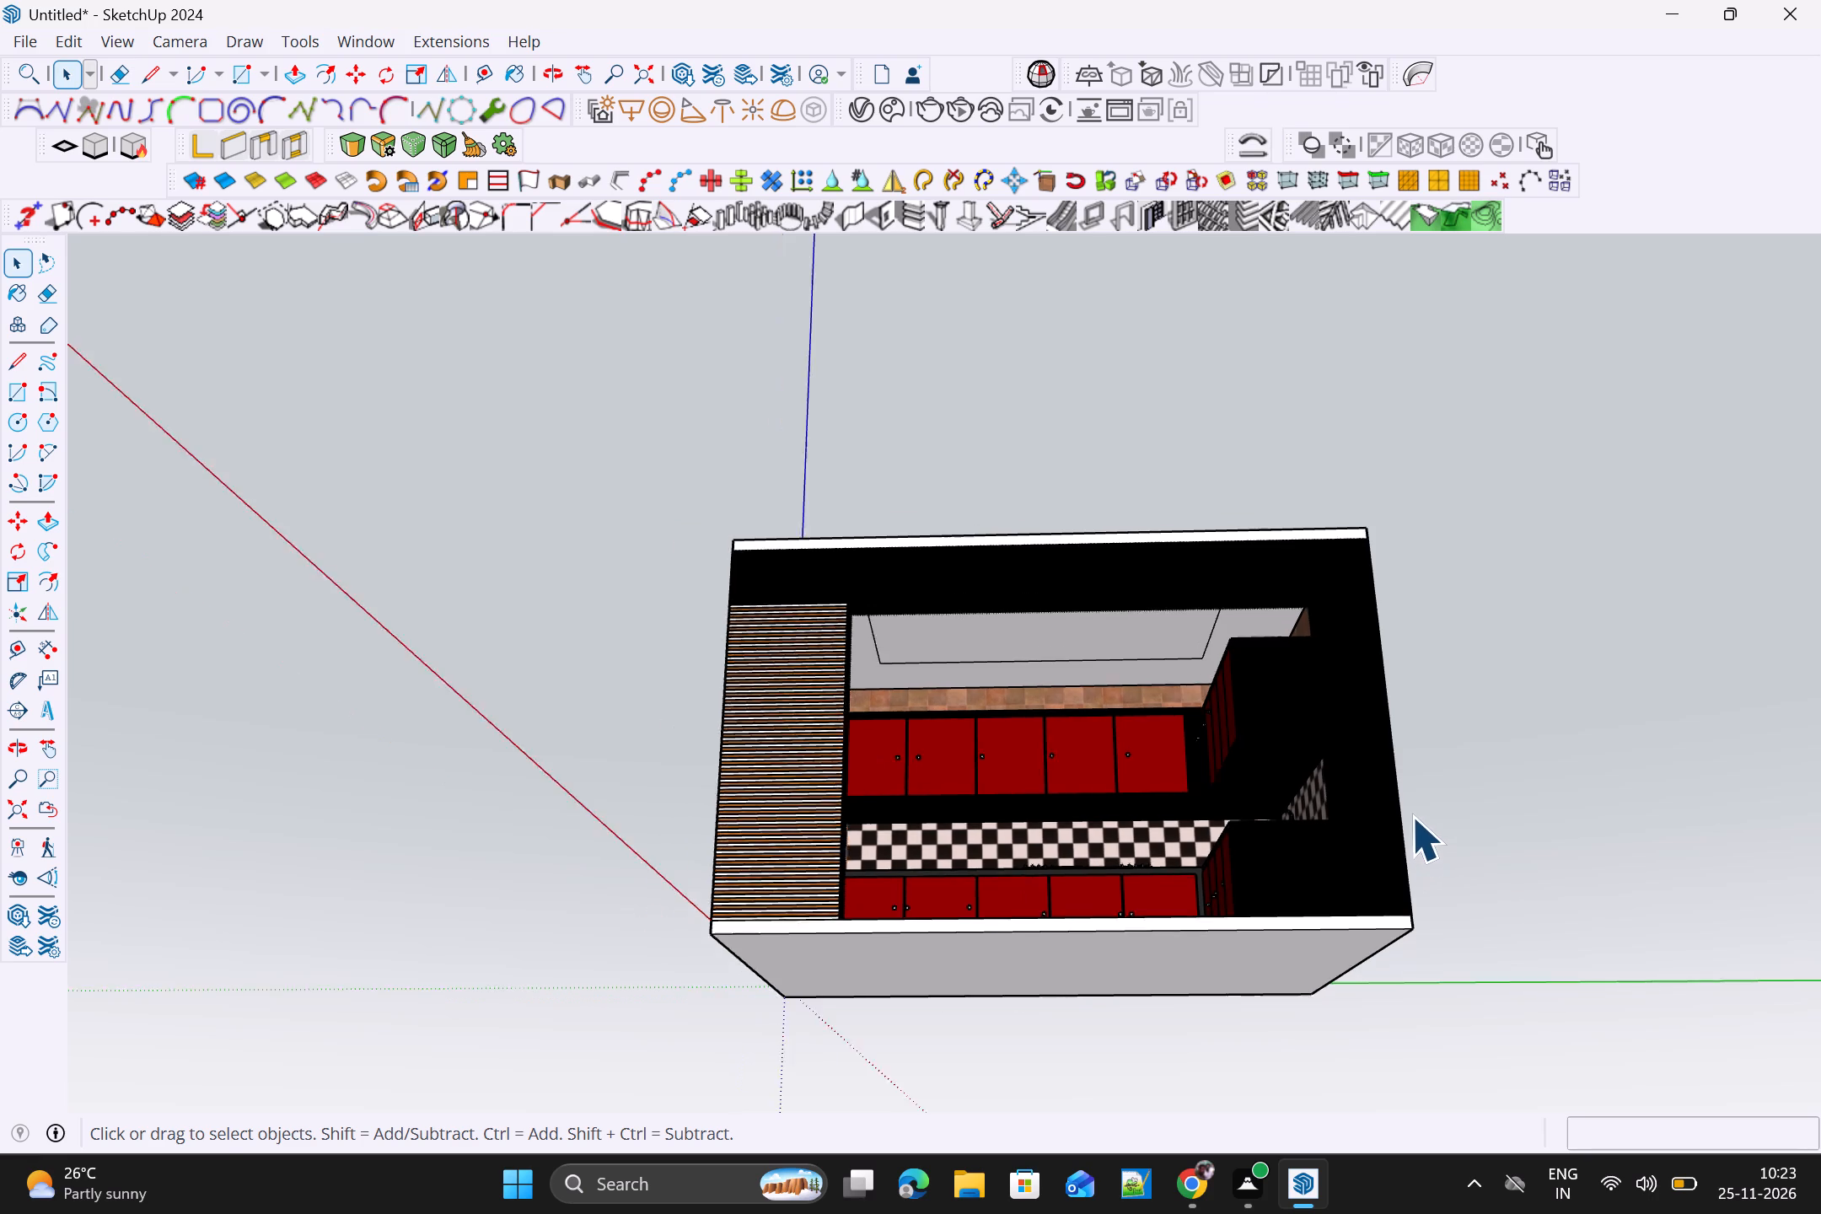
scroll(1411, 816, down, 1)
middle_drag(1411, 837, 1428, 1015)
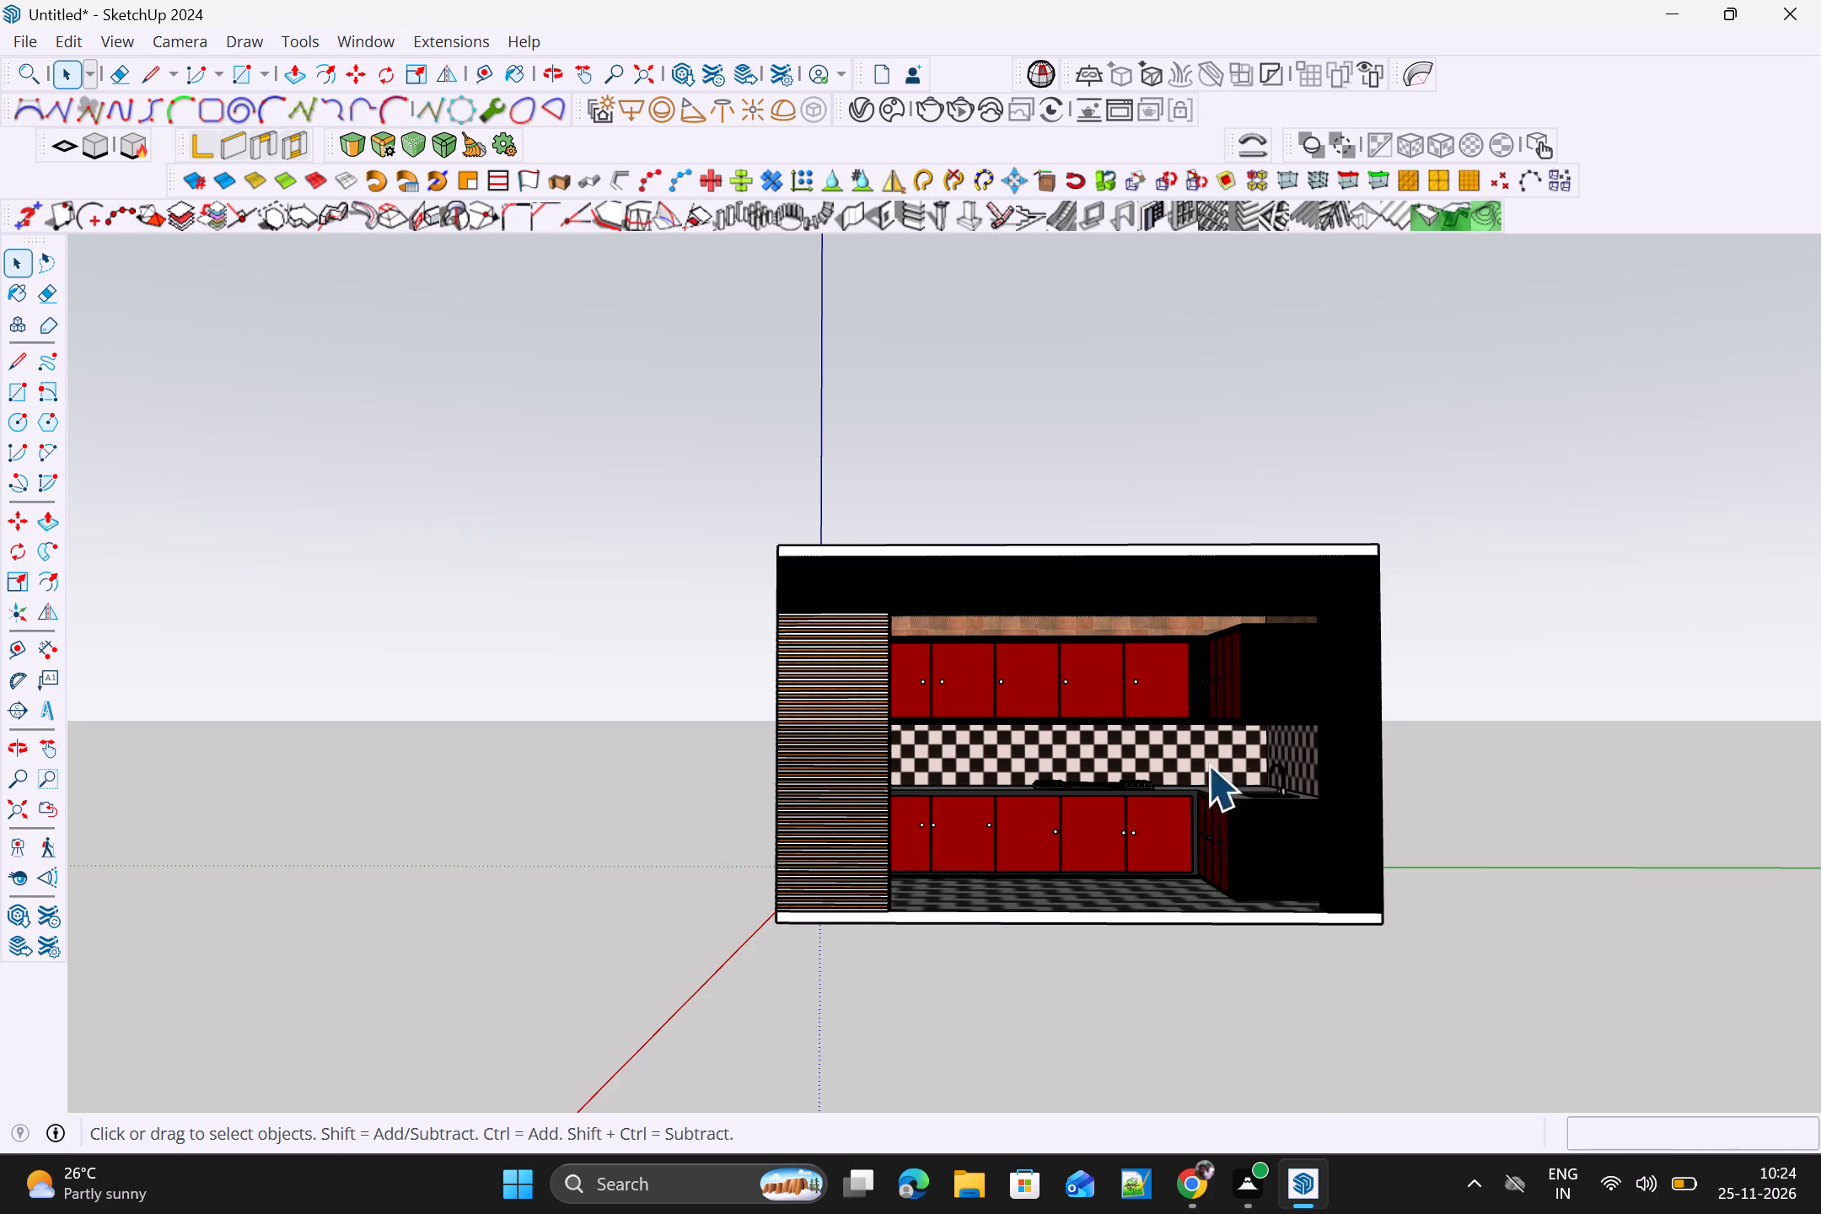
Examine the kitchen's front, slatted panels, cabinets and inset ceiling rectangle from several angles.
scroll(1079, 742, up, 5)
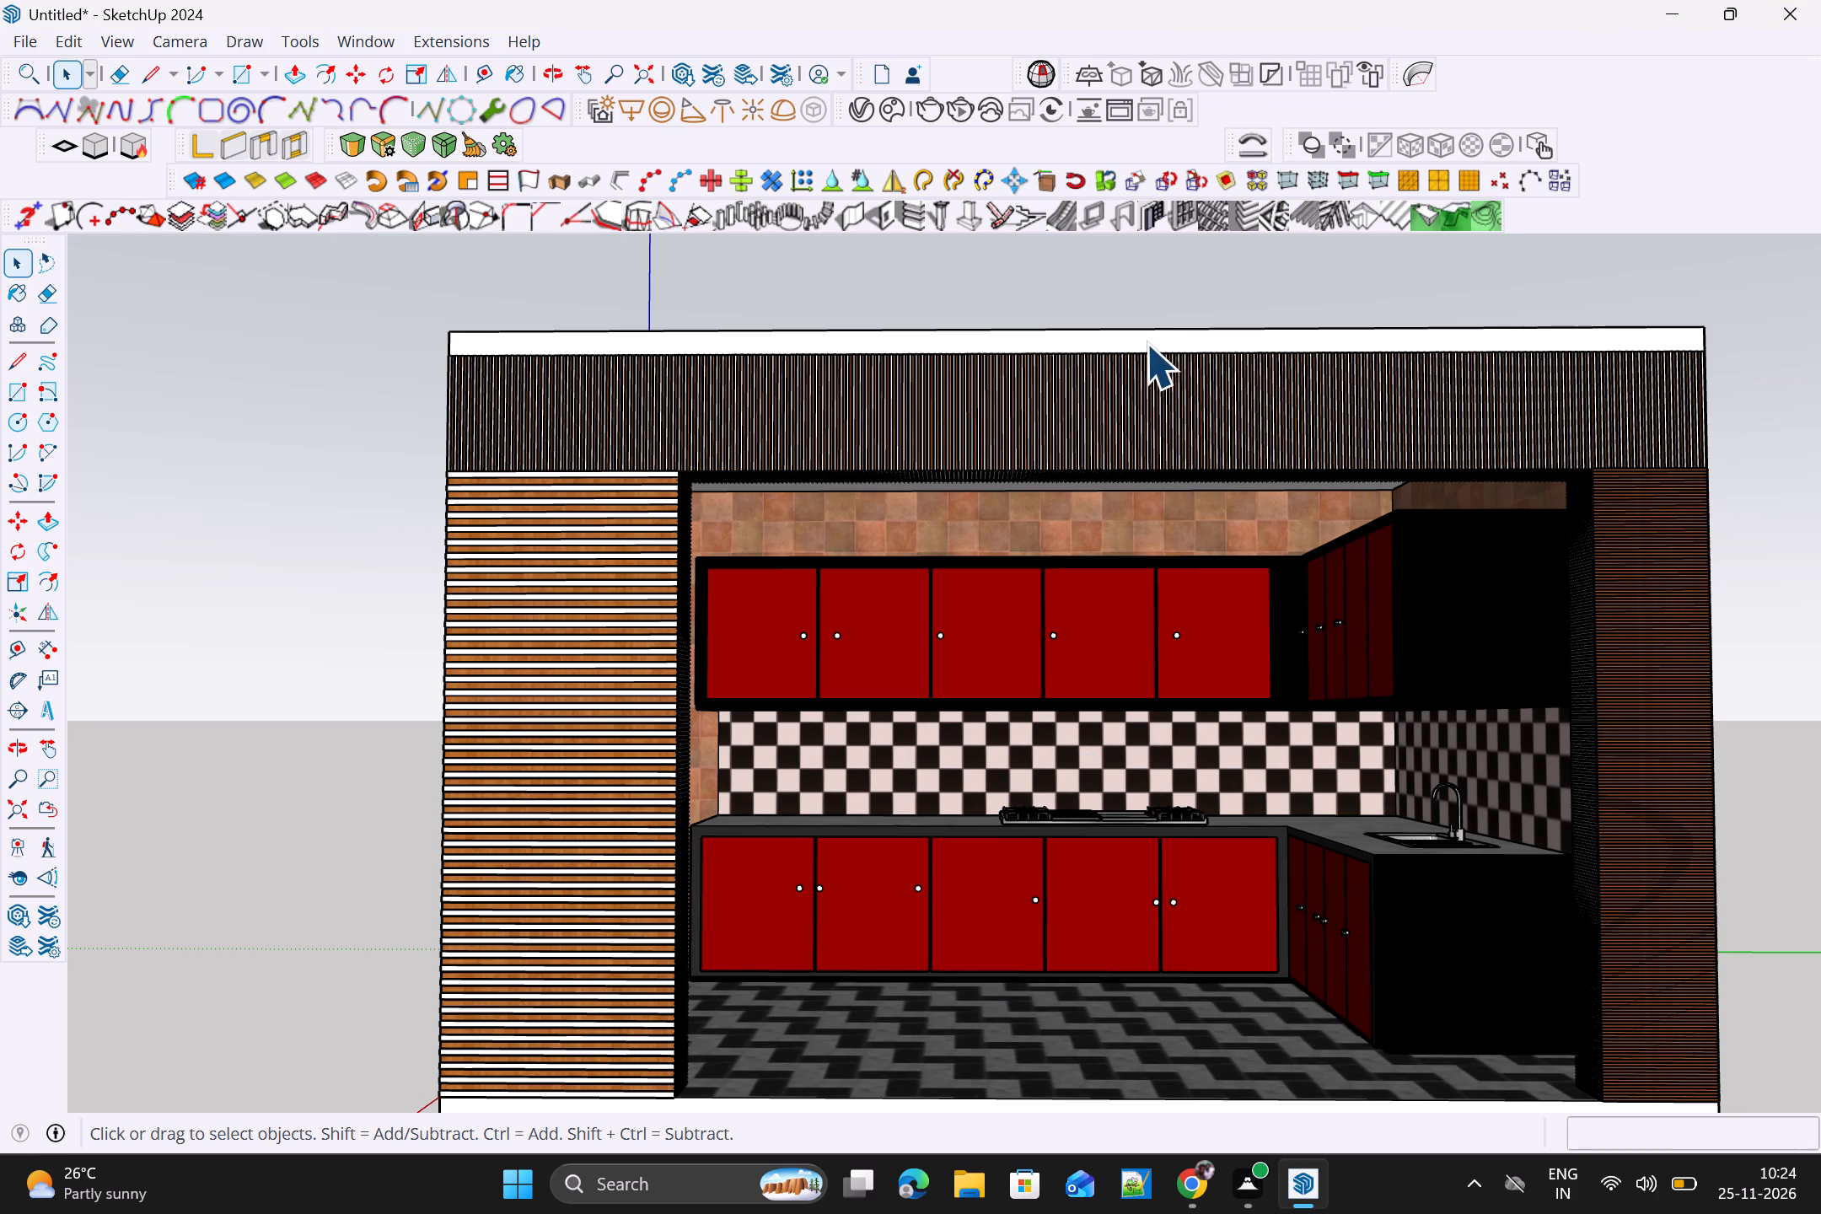
middle_drag(1159, 412, 1820, 498)
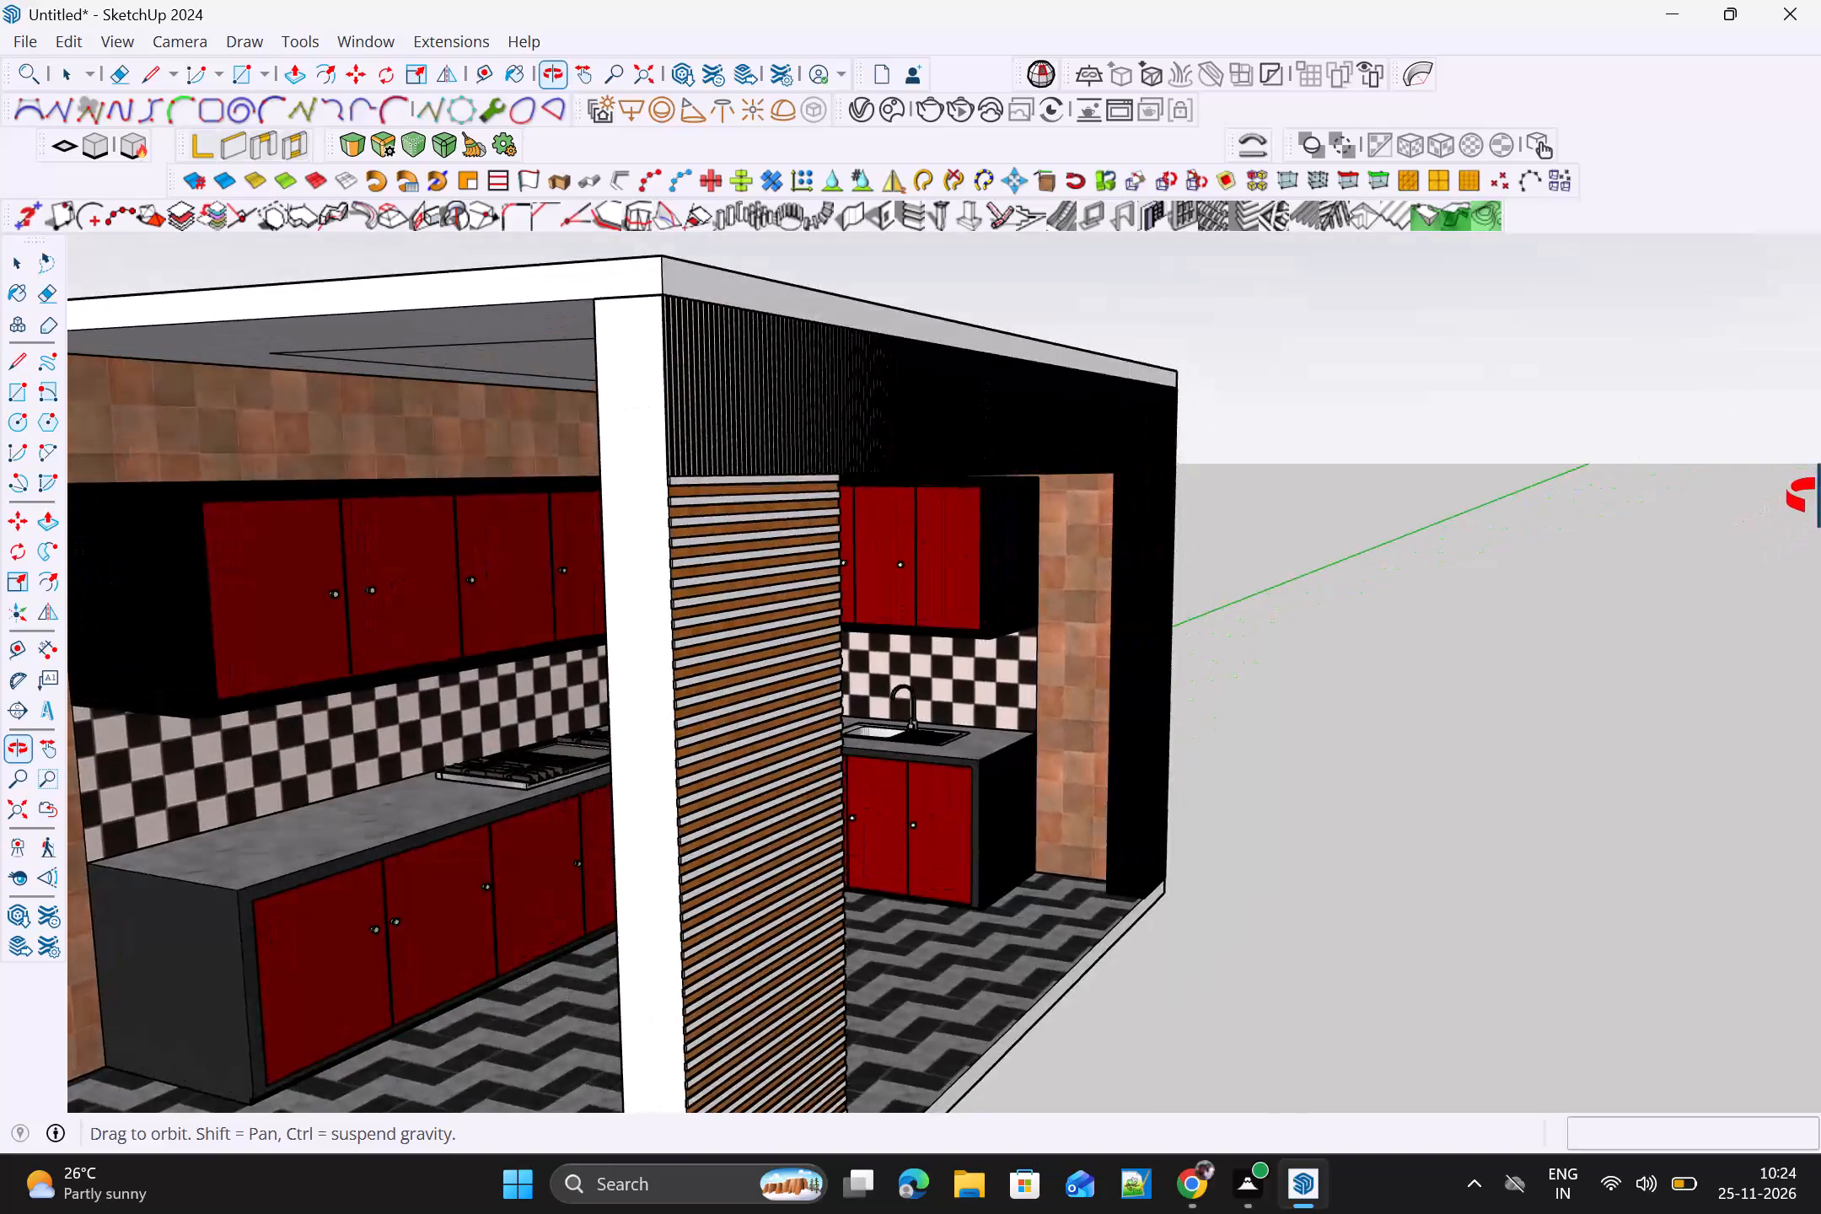
middle_drag(1820, 498, 1132, 308)
scroll(846, 572, up, 2)
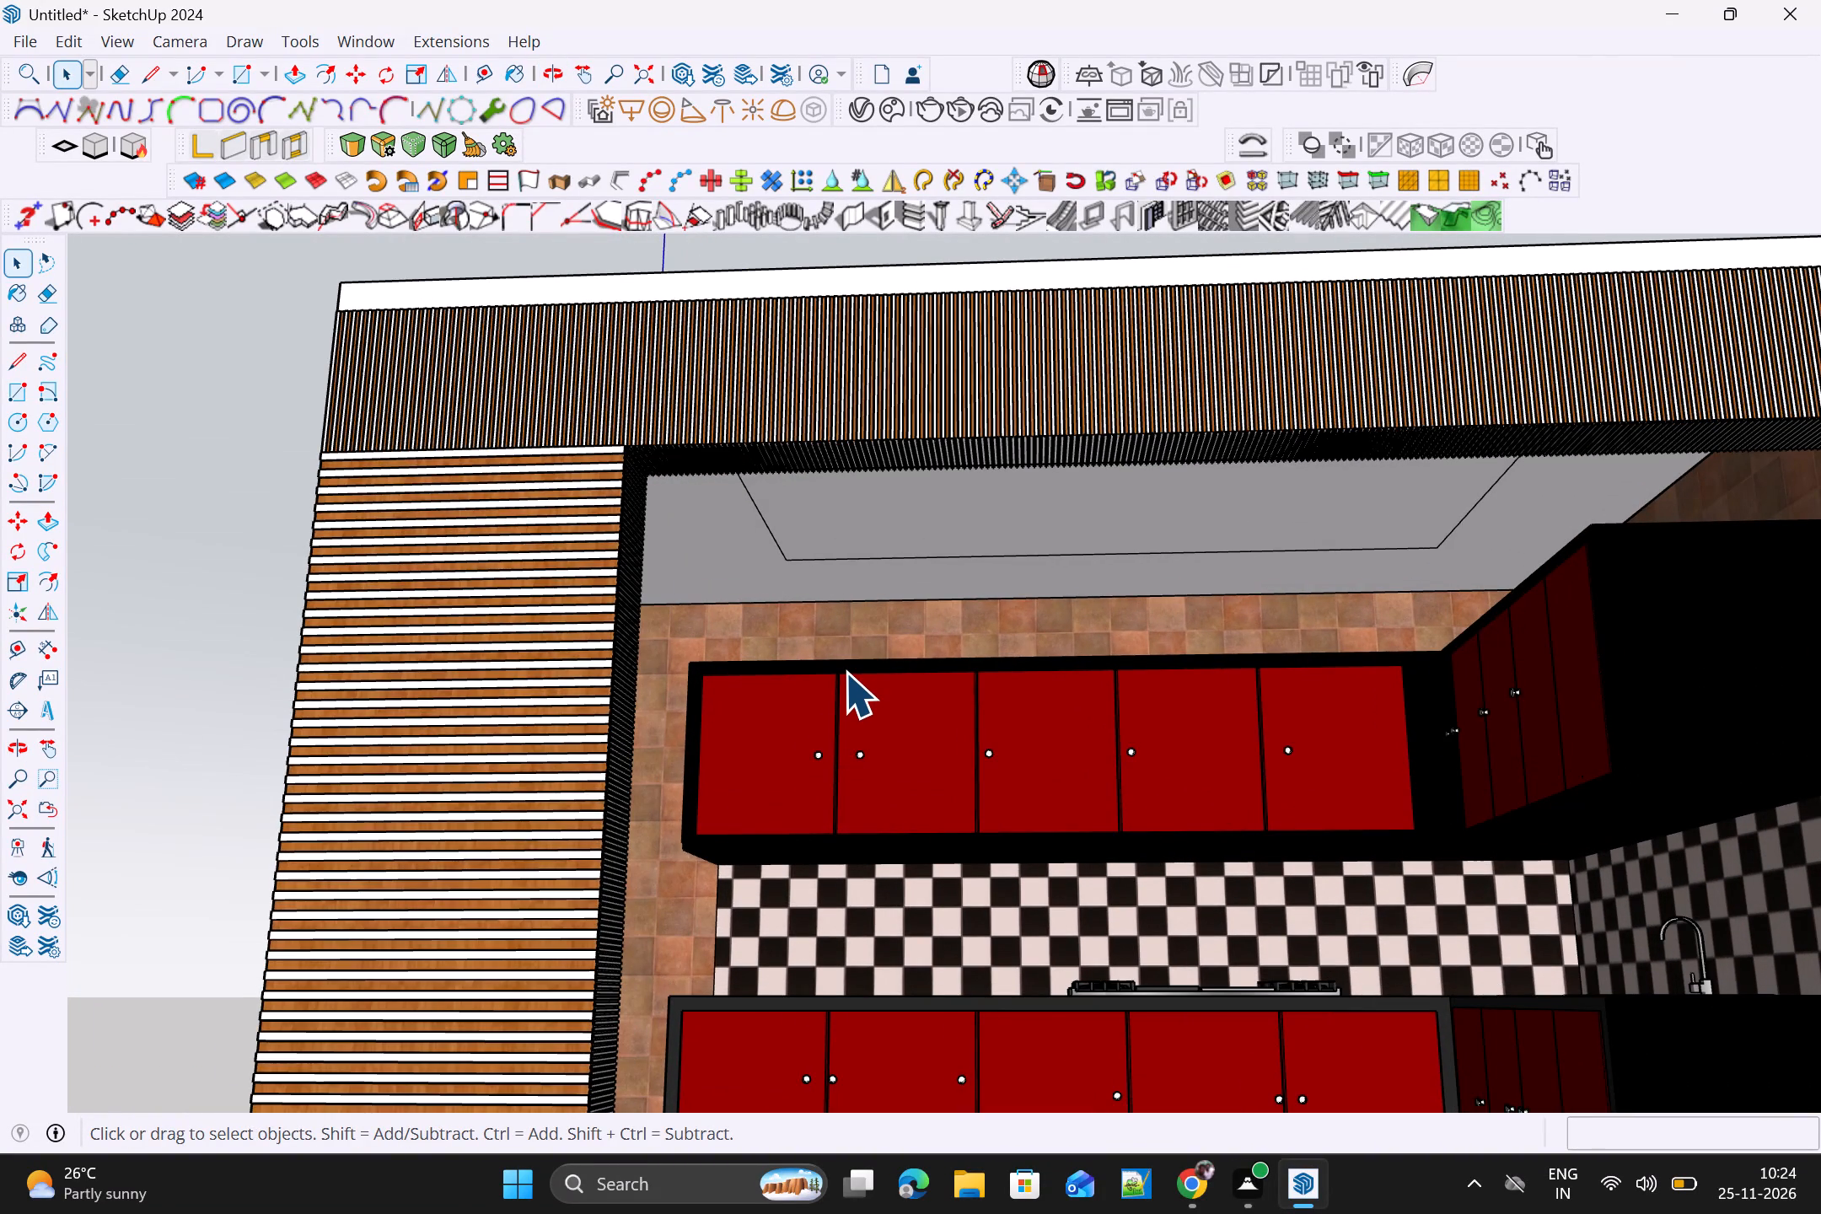
middle_drag(783, 835, 1313, 840)
scroll(784, 835, up, 1)
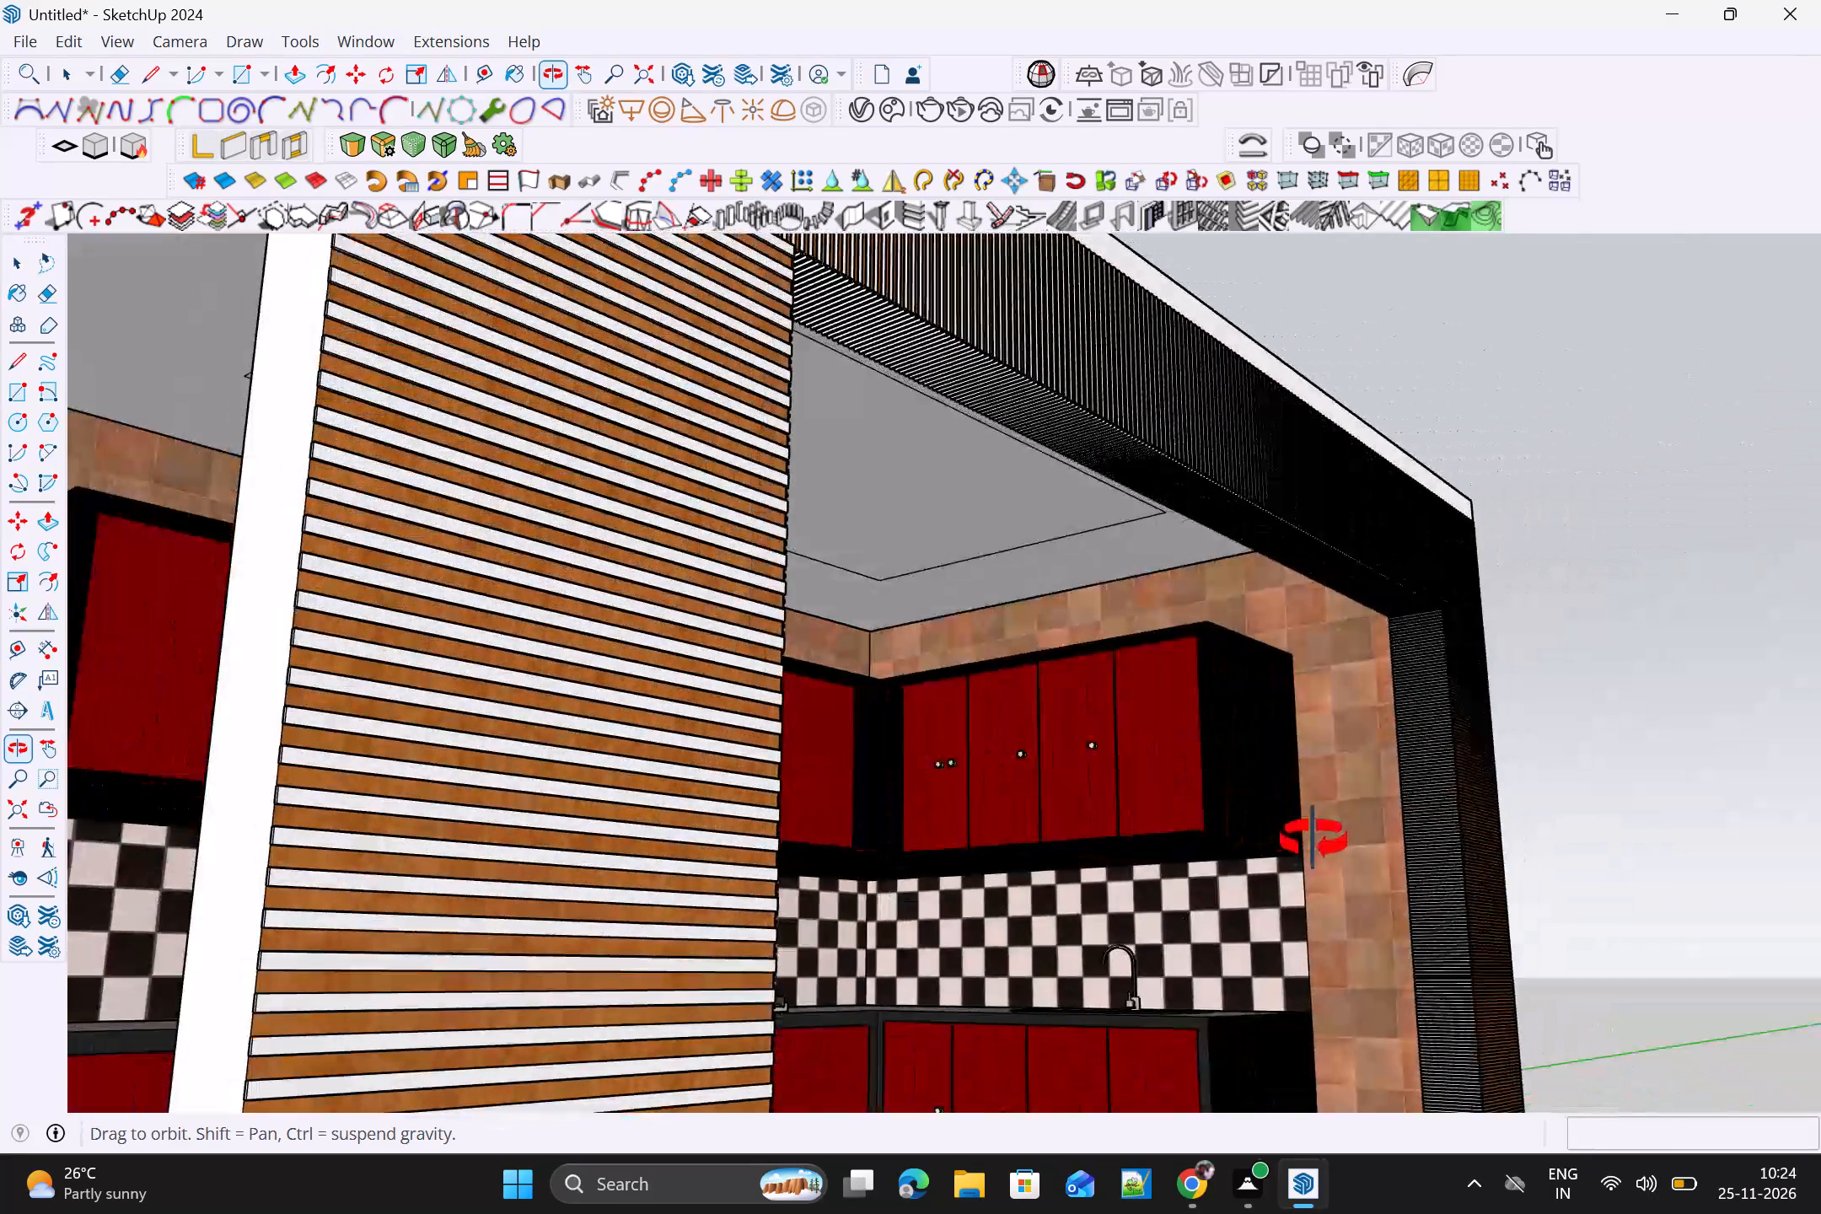
middle_drag(1313, 840, 1312, 840)
shift+middle_drag(165, 930, 287, 910)
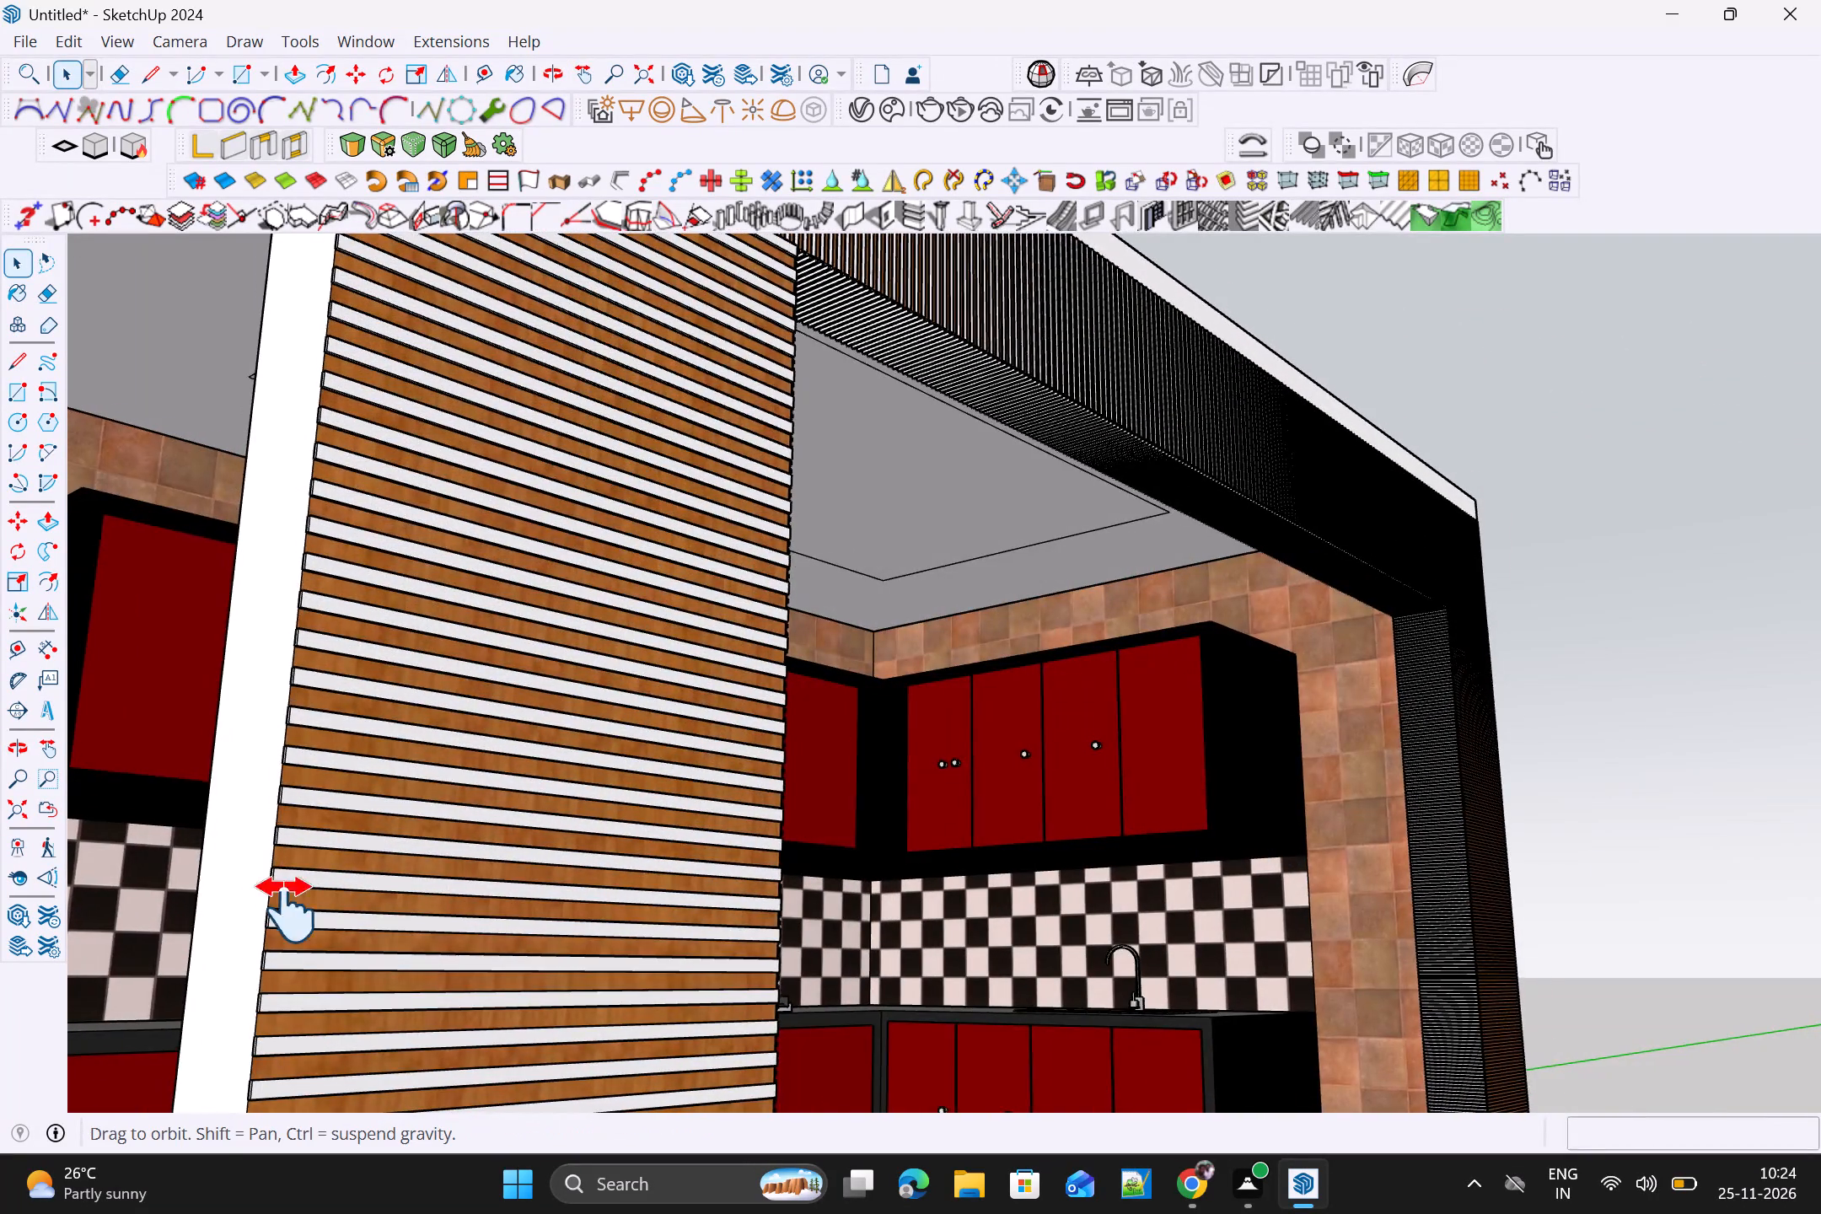
shift+middle_drag(287, 910, 775, 824)
scroll(687, 813, up, 5)
middle_drag(748, 772, 588, 531)
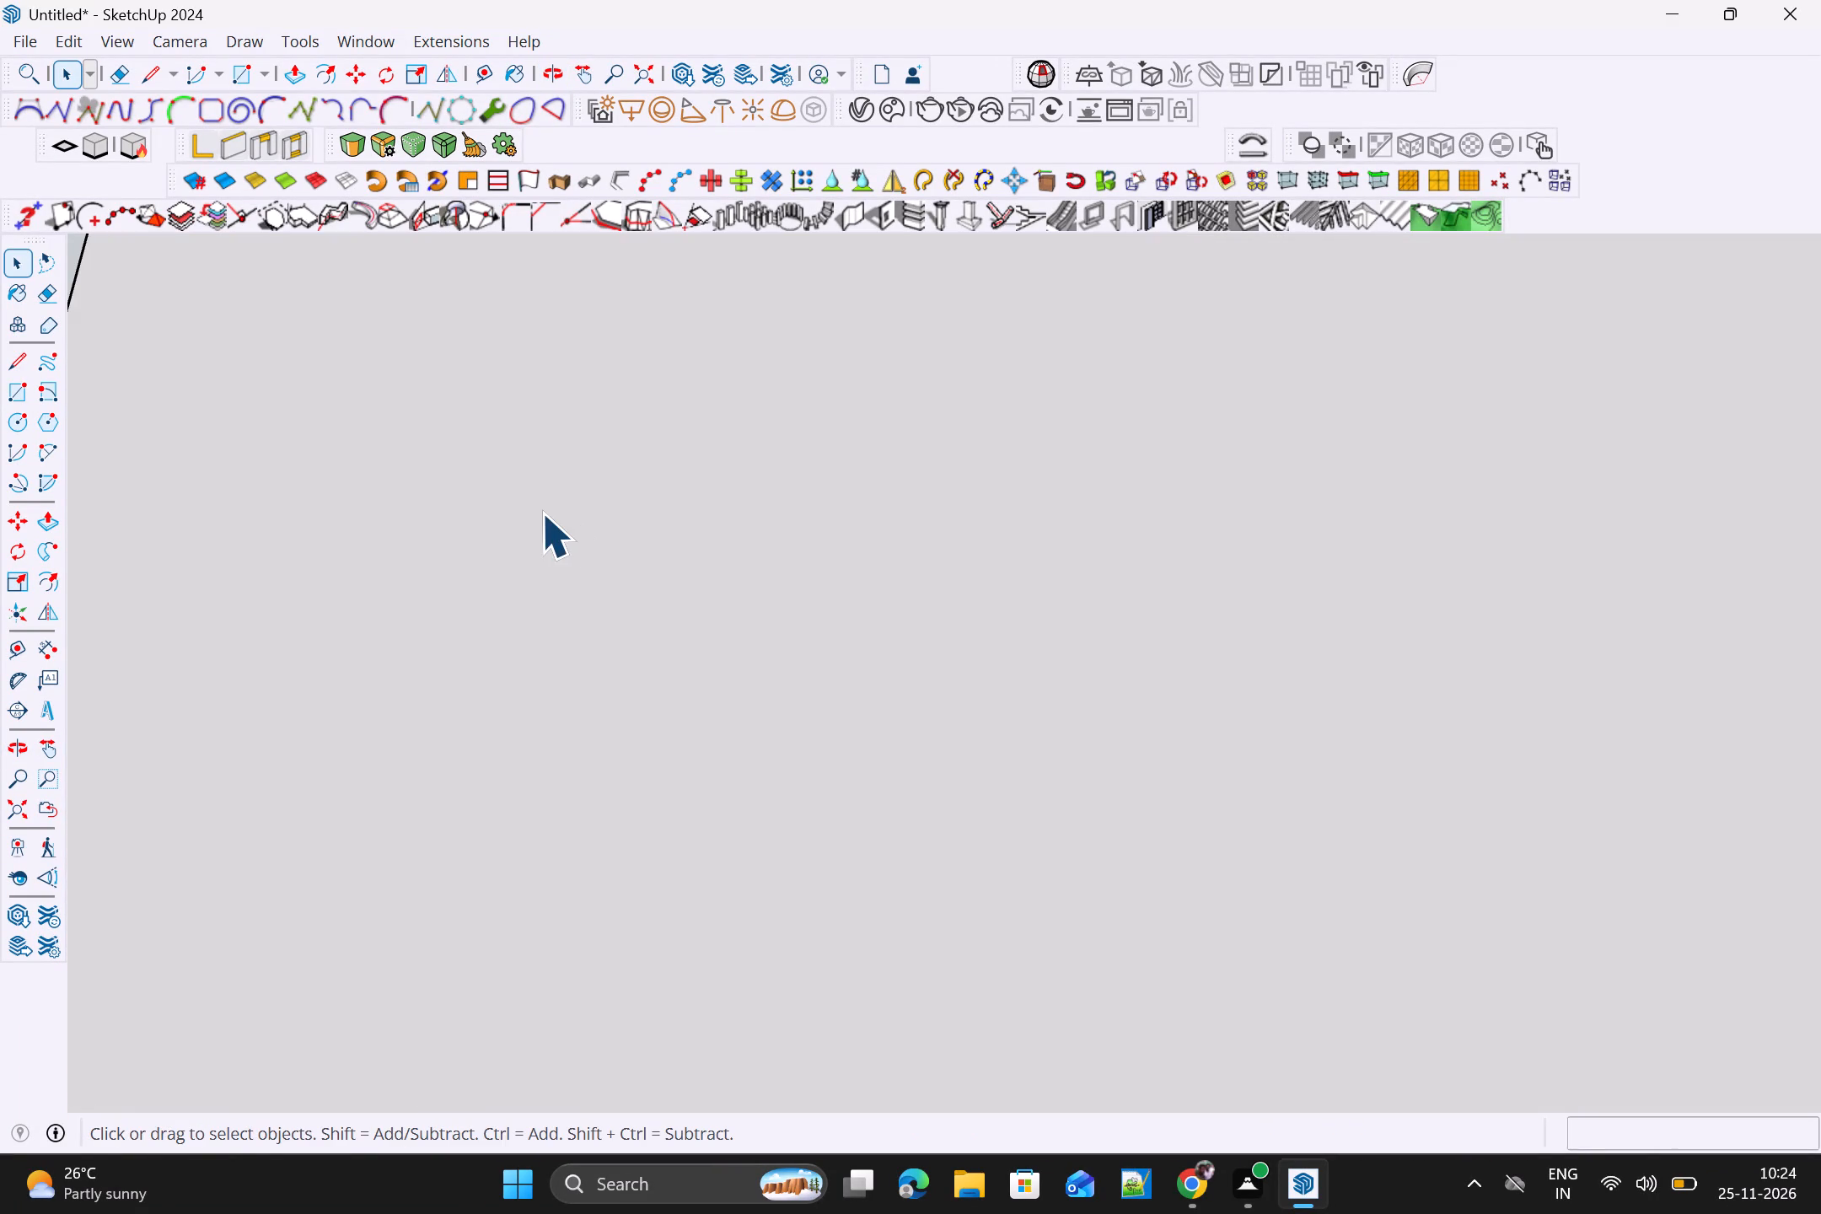
click(58, 803)
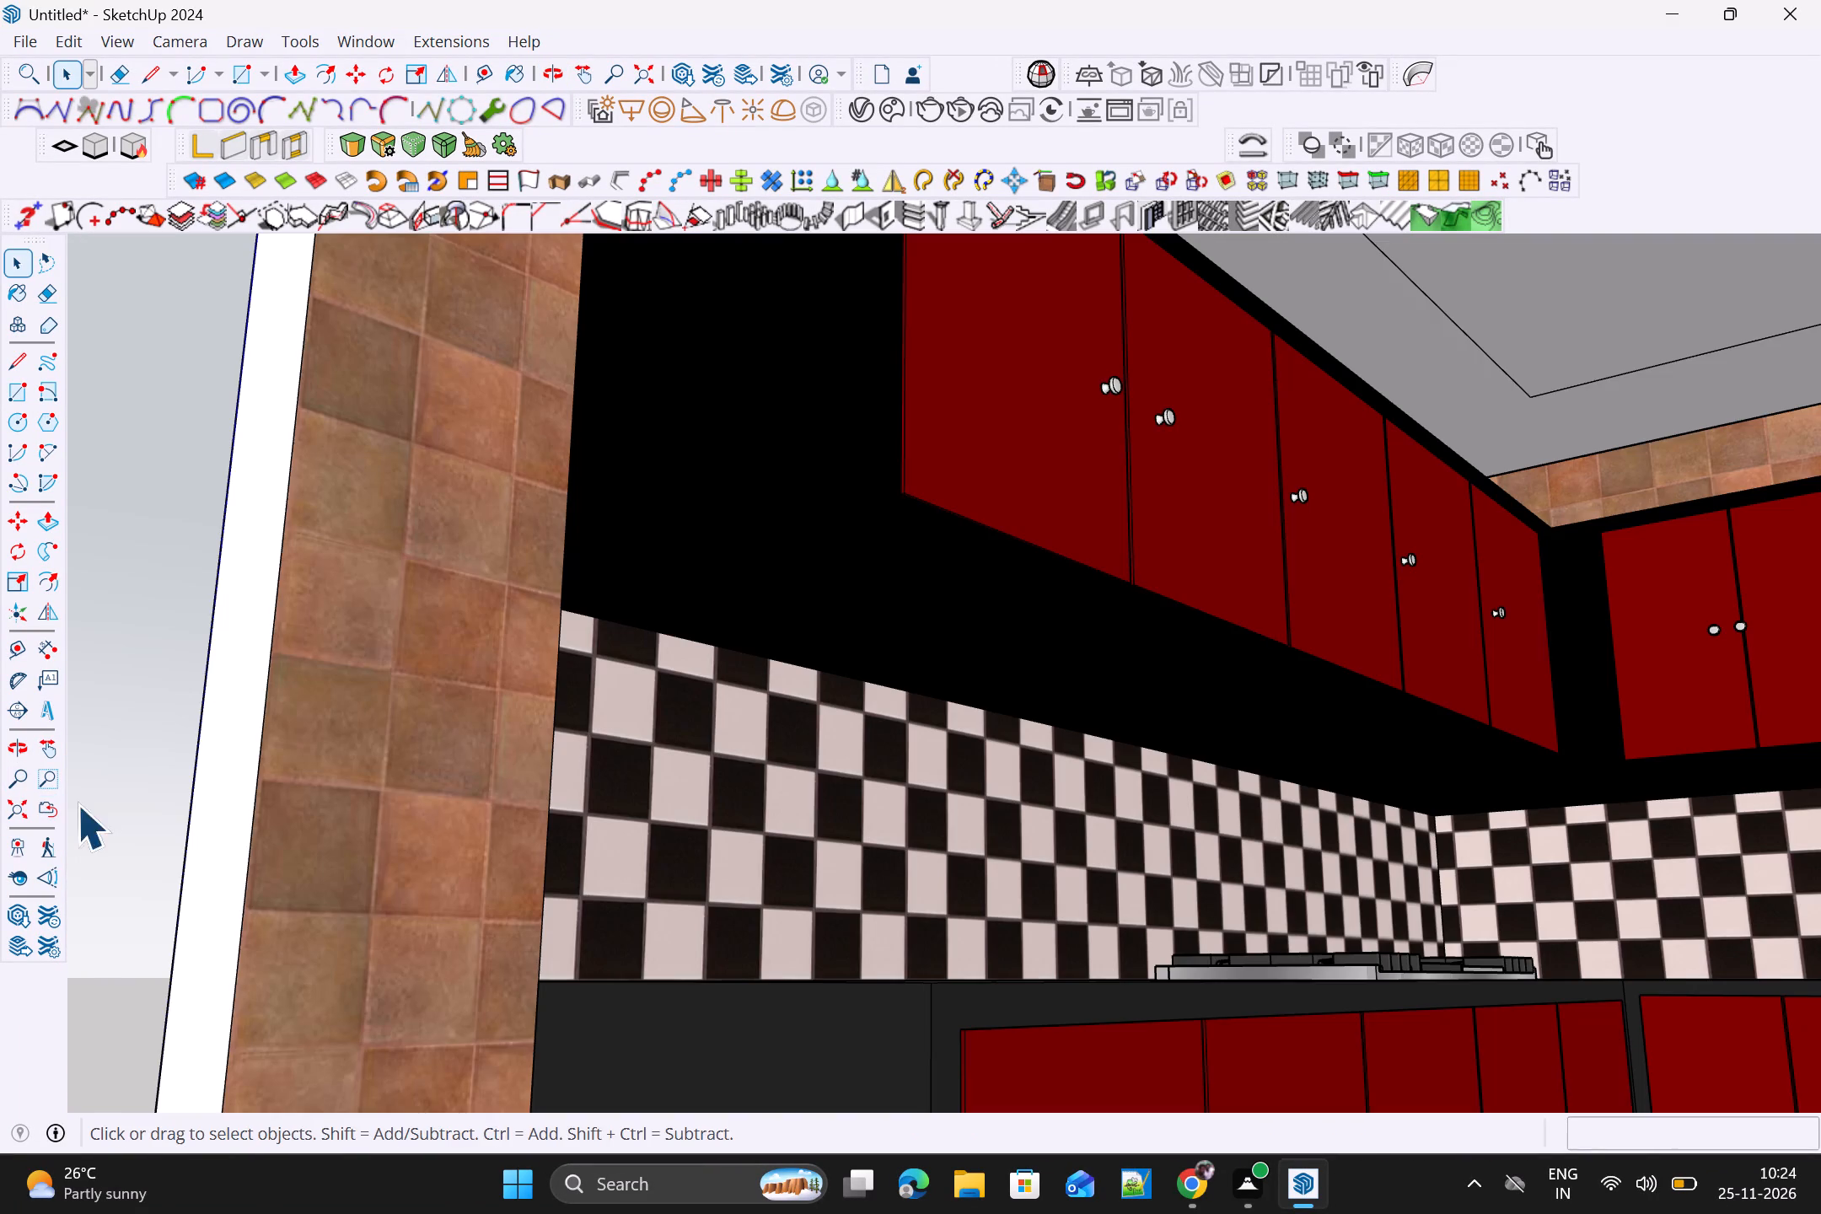
Draw a thin rectangle about 4 5/8" by 14' 6" under the long wall's upper cabinets, along the backsplash's top edge.
middle_drag(1113, 684, 810, 732)
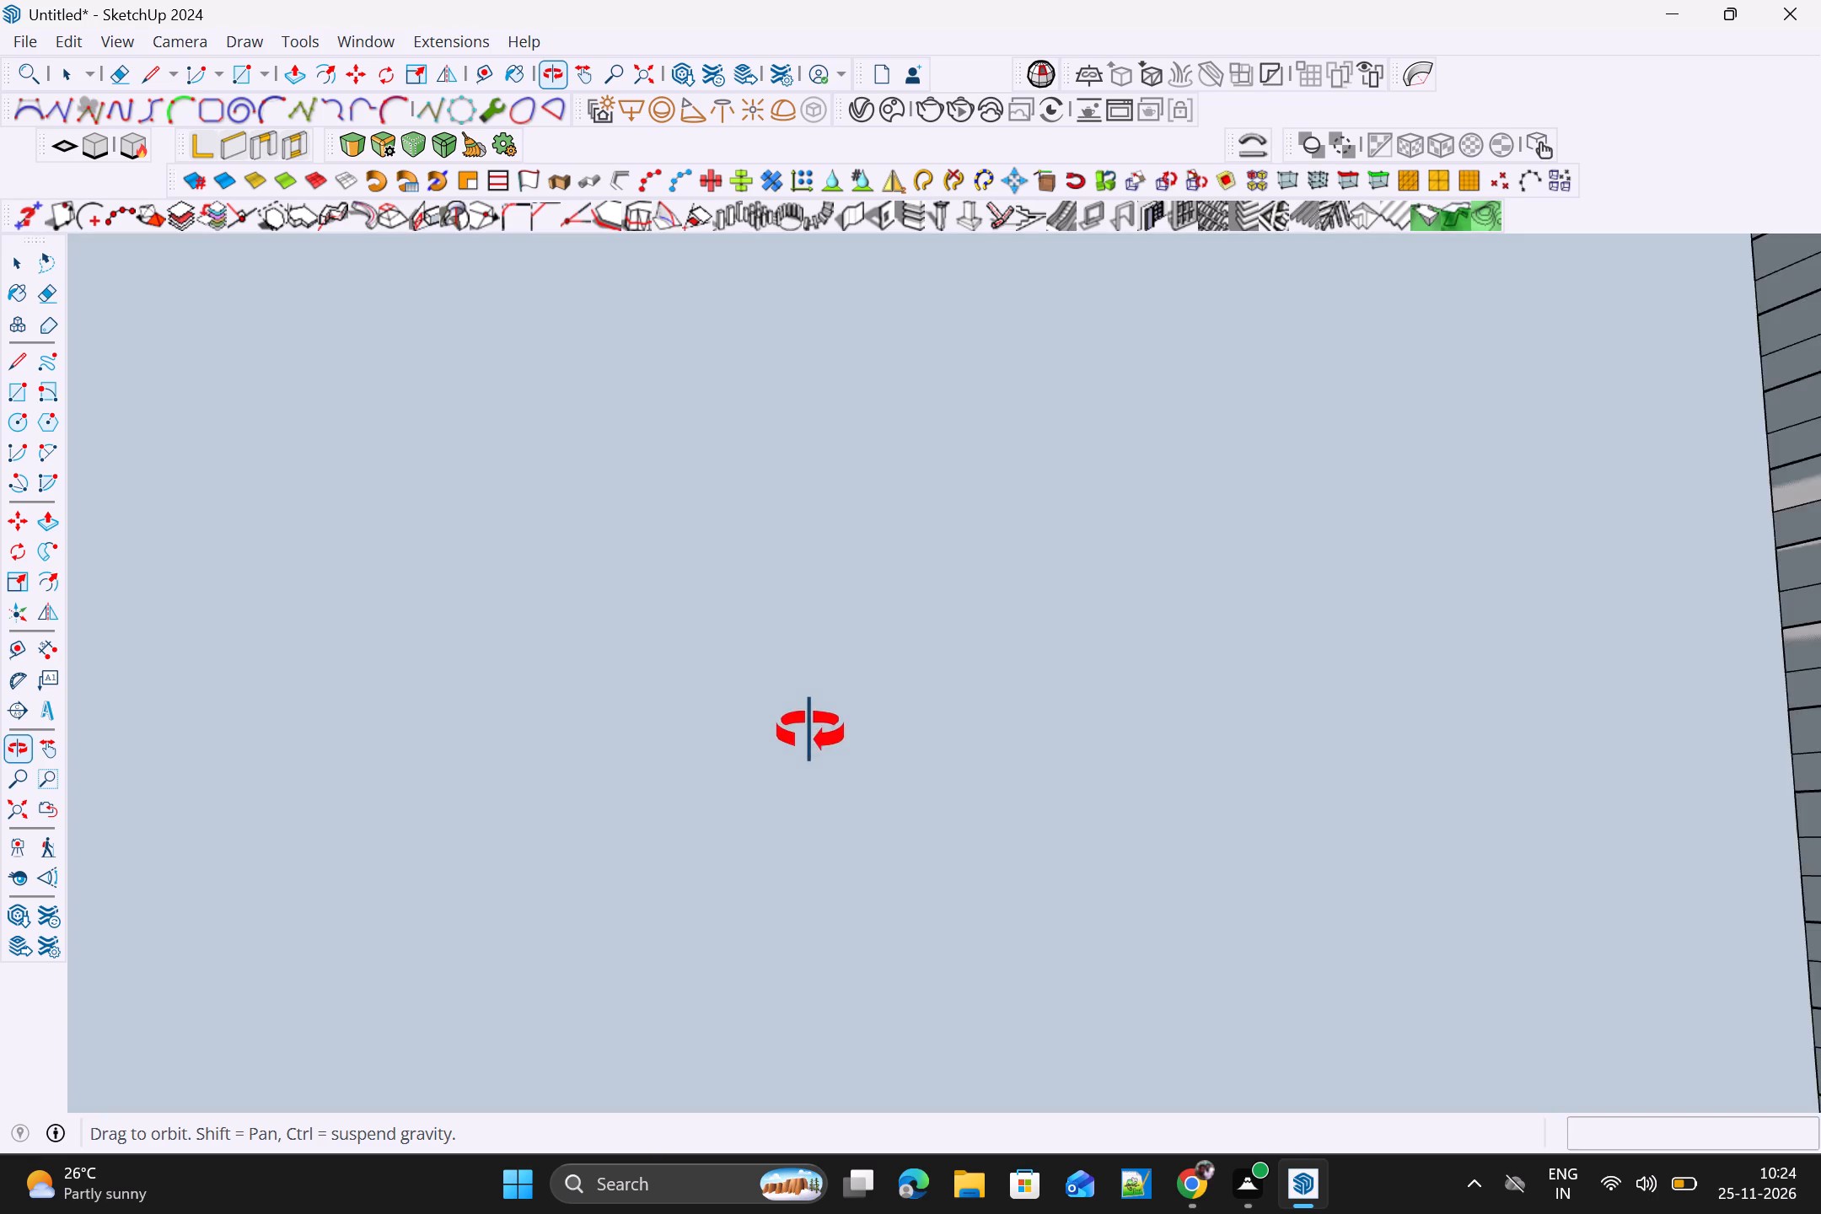
middle_drag(810, 732, 631, 716)
scroll(456, 701, up, 3)
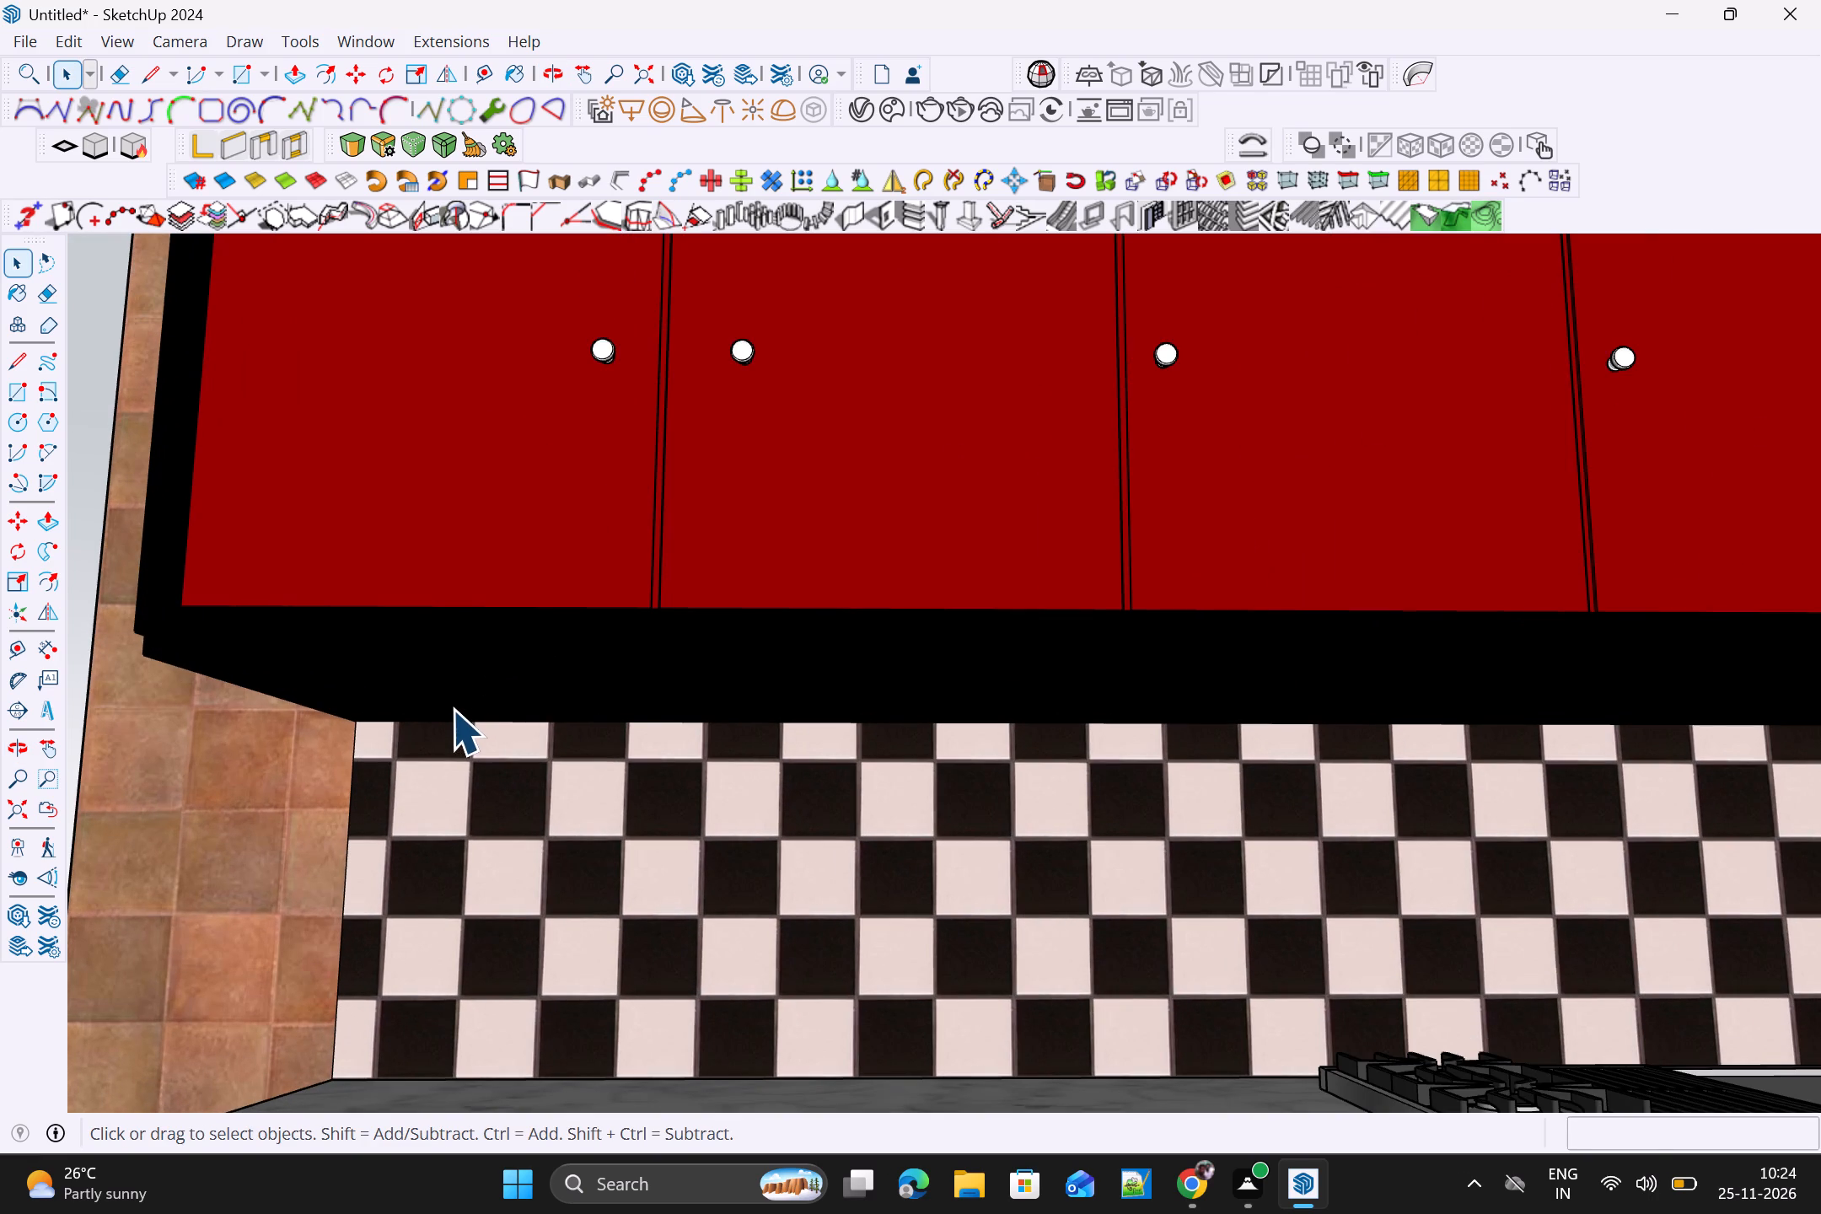
key(r)
scroll(386, 728, up, 6)
middle_drag(389, 731, 413, 627)
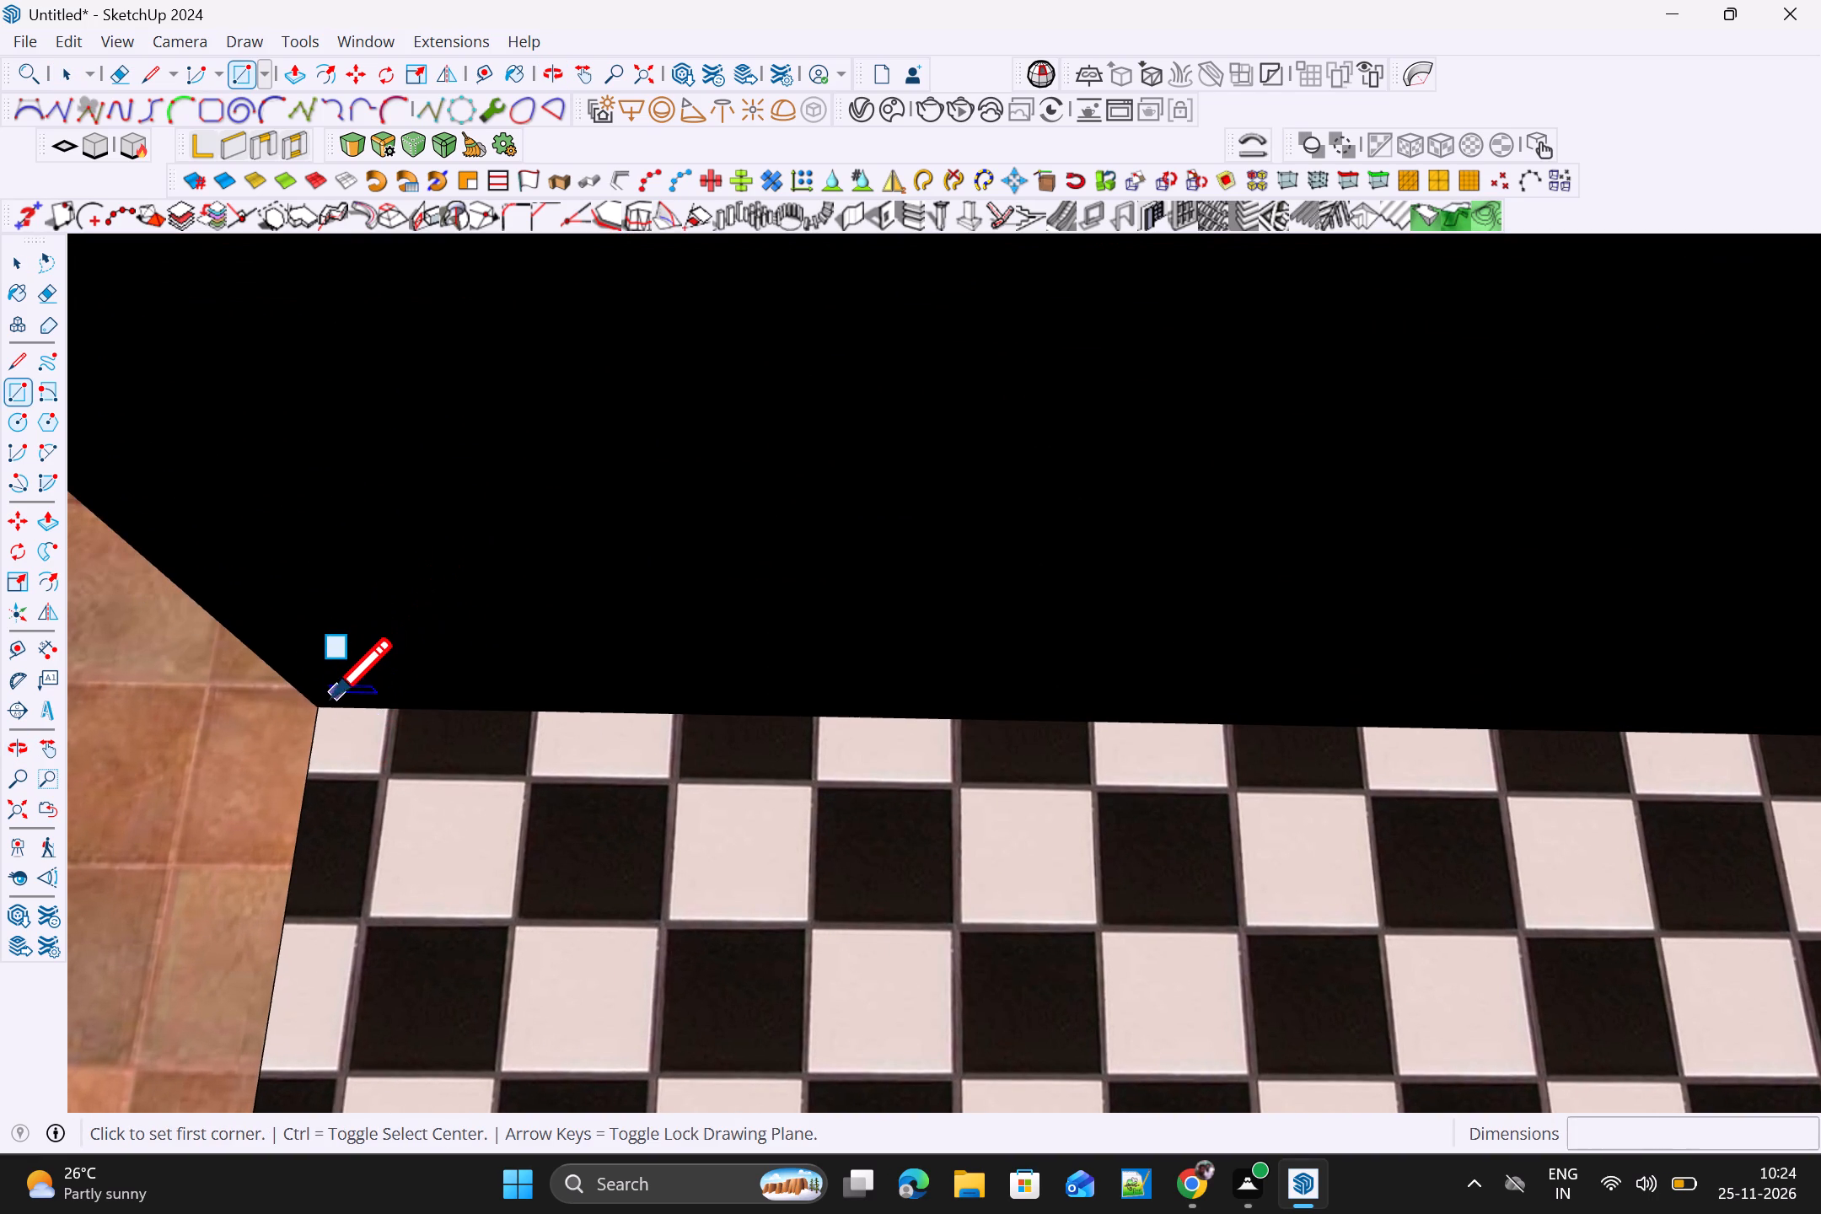
click(318, 705)
scroll(560, 619, down, 7)
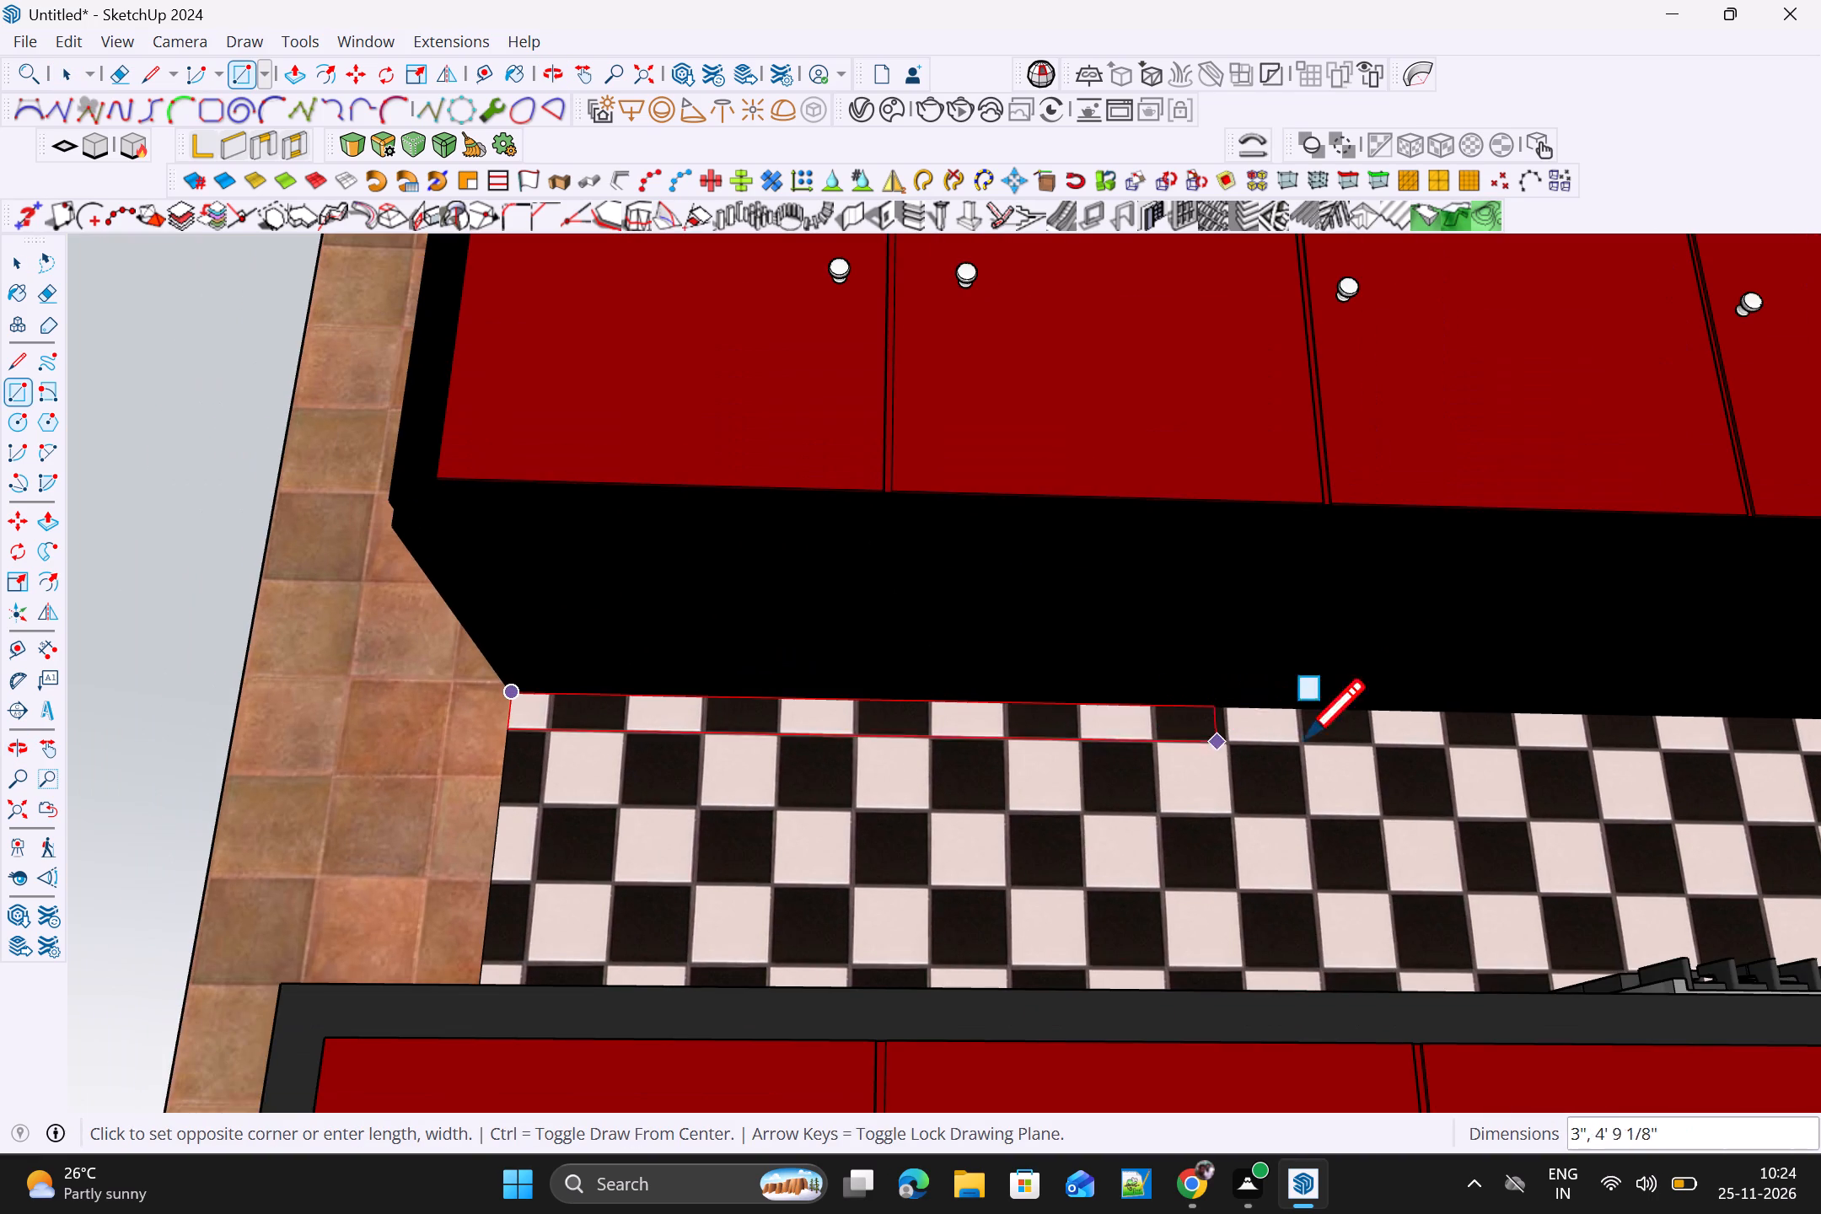
shift+middle_drag(1815, 732, 716, 668)
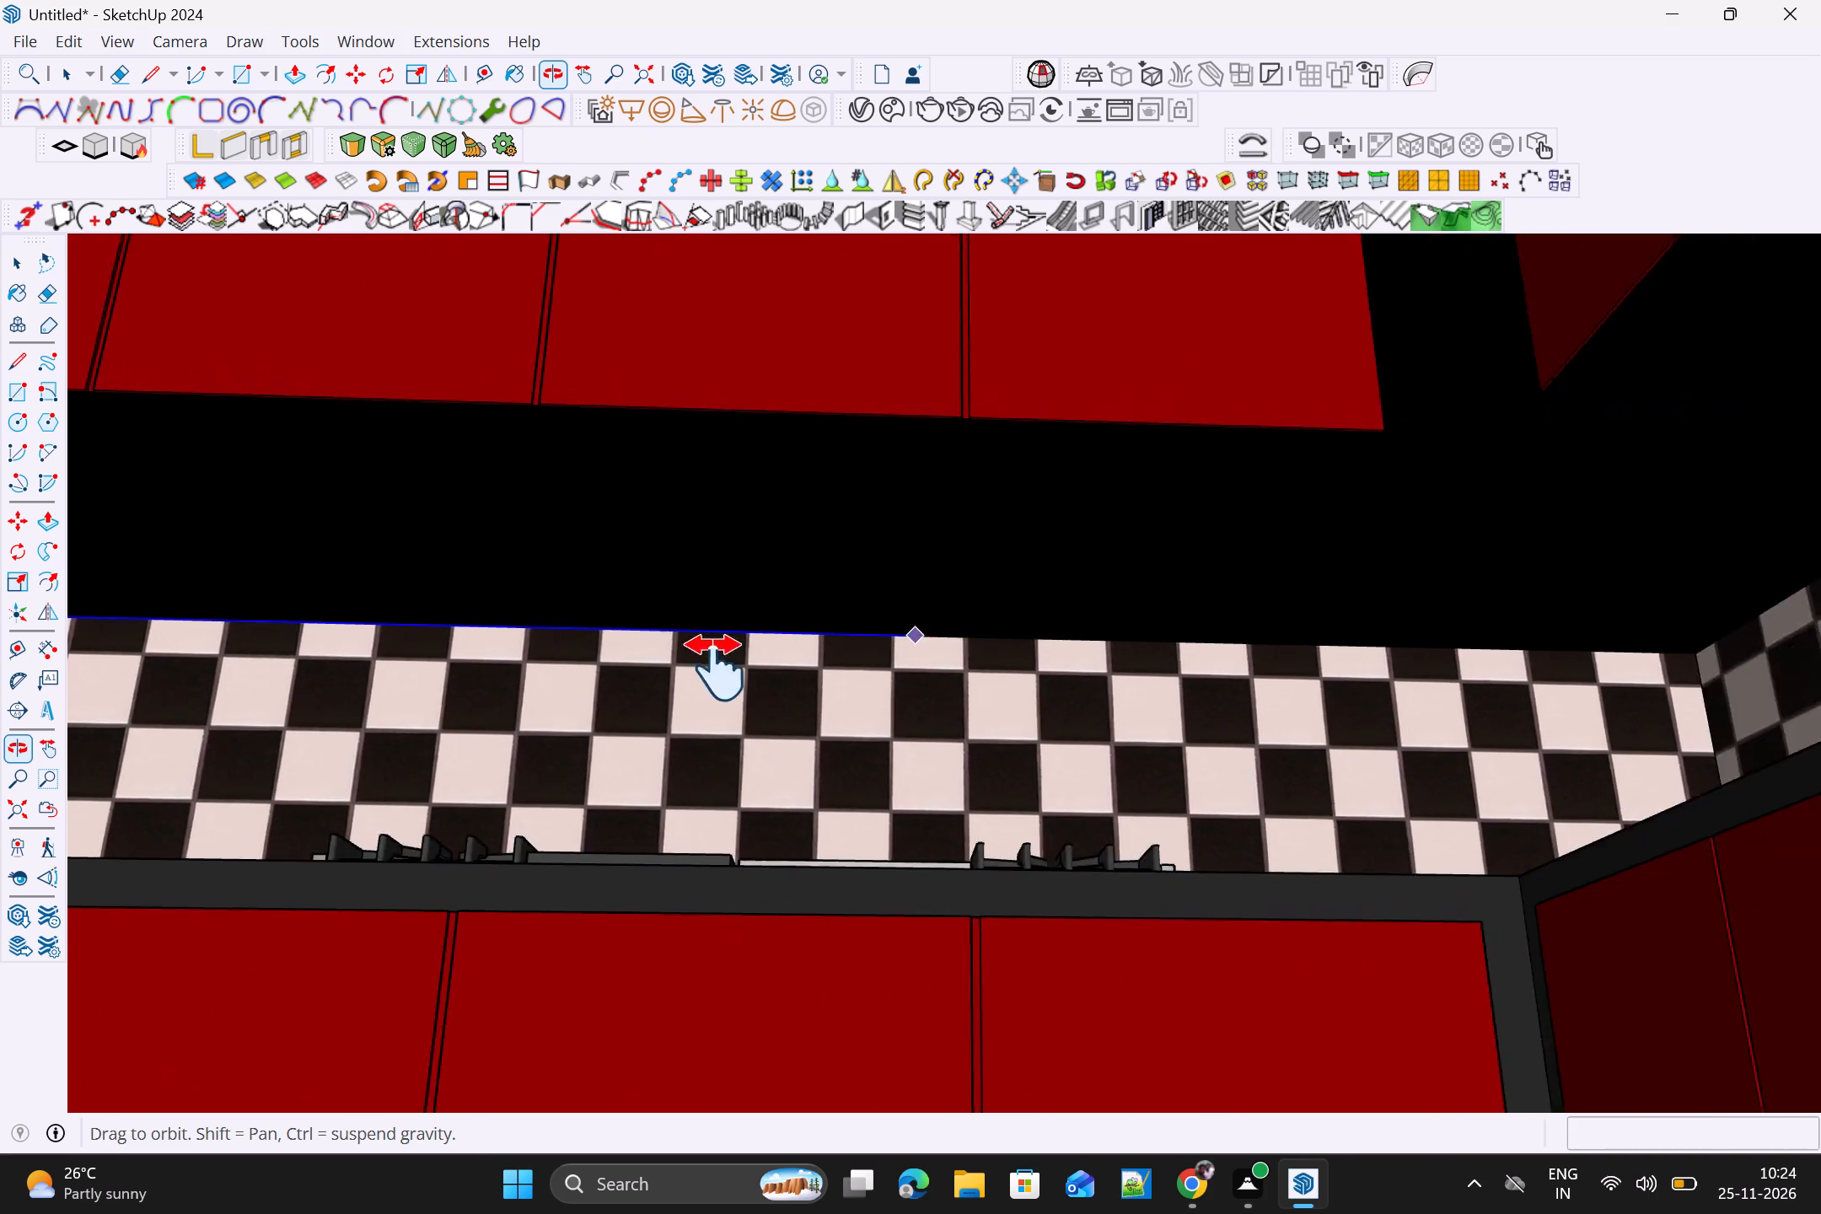
shift+middle_drag(716, 668, 662, 680)
shift+scroll(662, 680, up, 1)
scroll(1523, 658, up, 6)
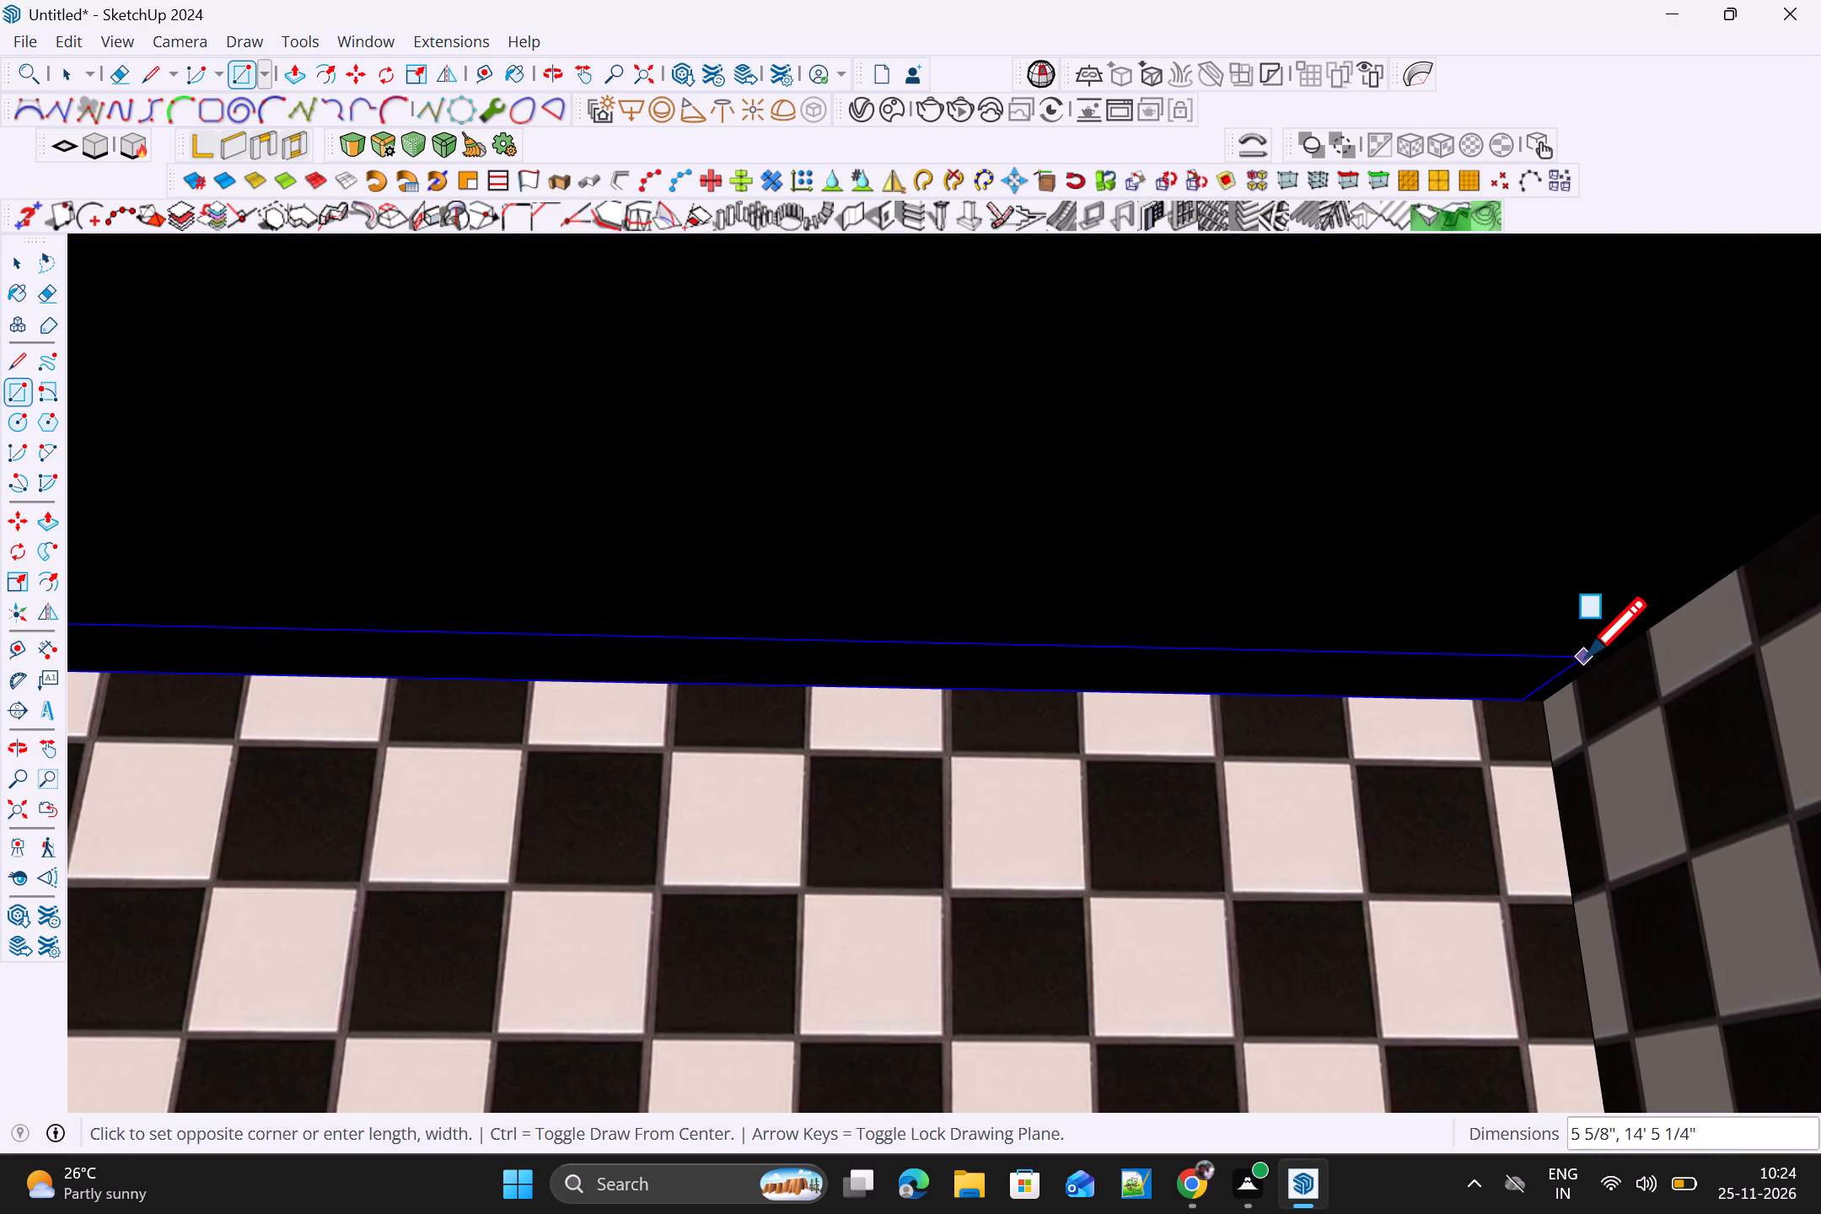
click(1587, 659)
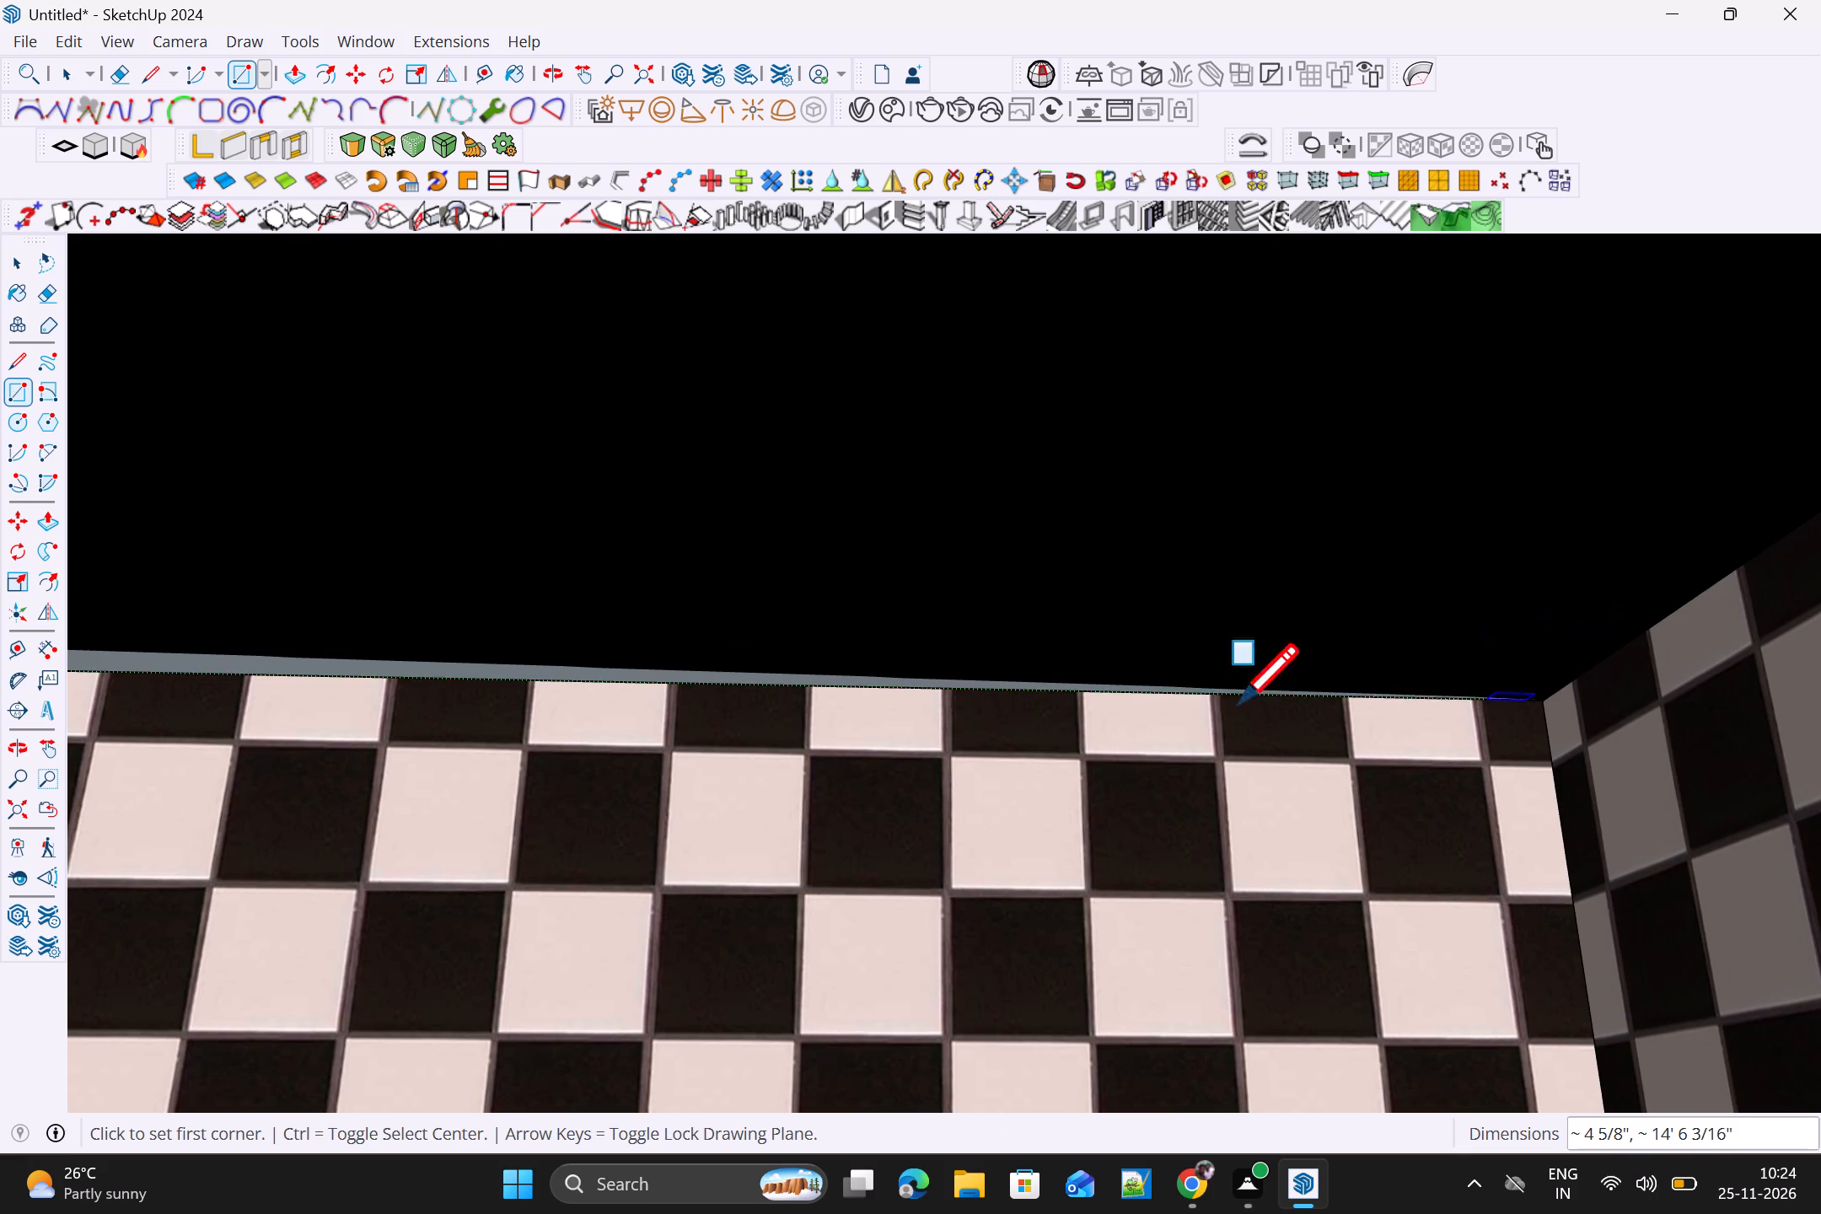
Group the thin under-cabinet rectangle with its edges and convert the group into a V-Ray Mesh Light.
scroll(1157, 704, up, 2)
scroll(1175, 704, down, 3)
middle_drag(1270, 706, 1402, 656)
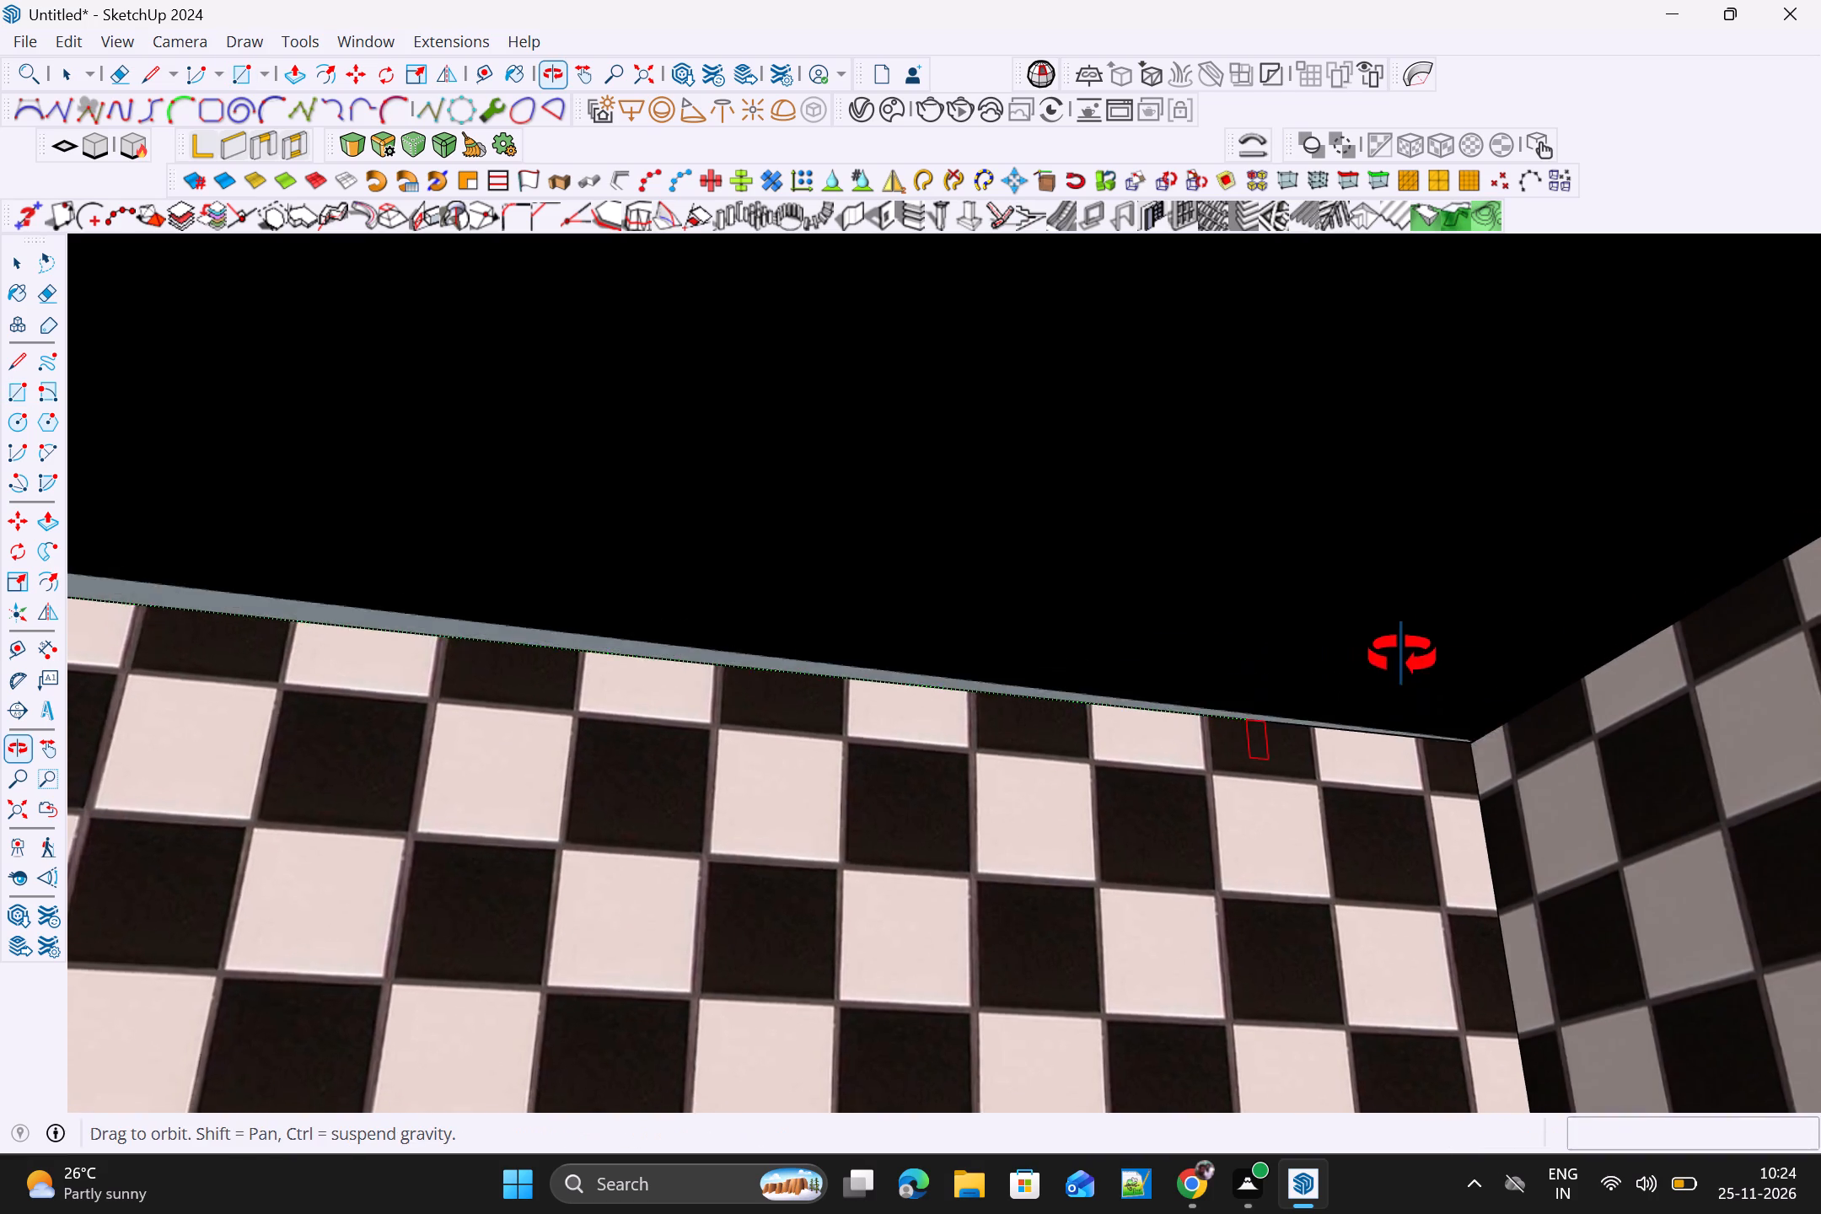
middle_drag(1402, 656, 1547, 652)
scroll(1217, 709, up, 4)
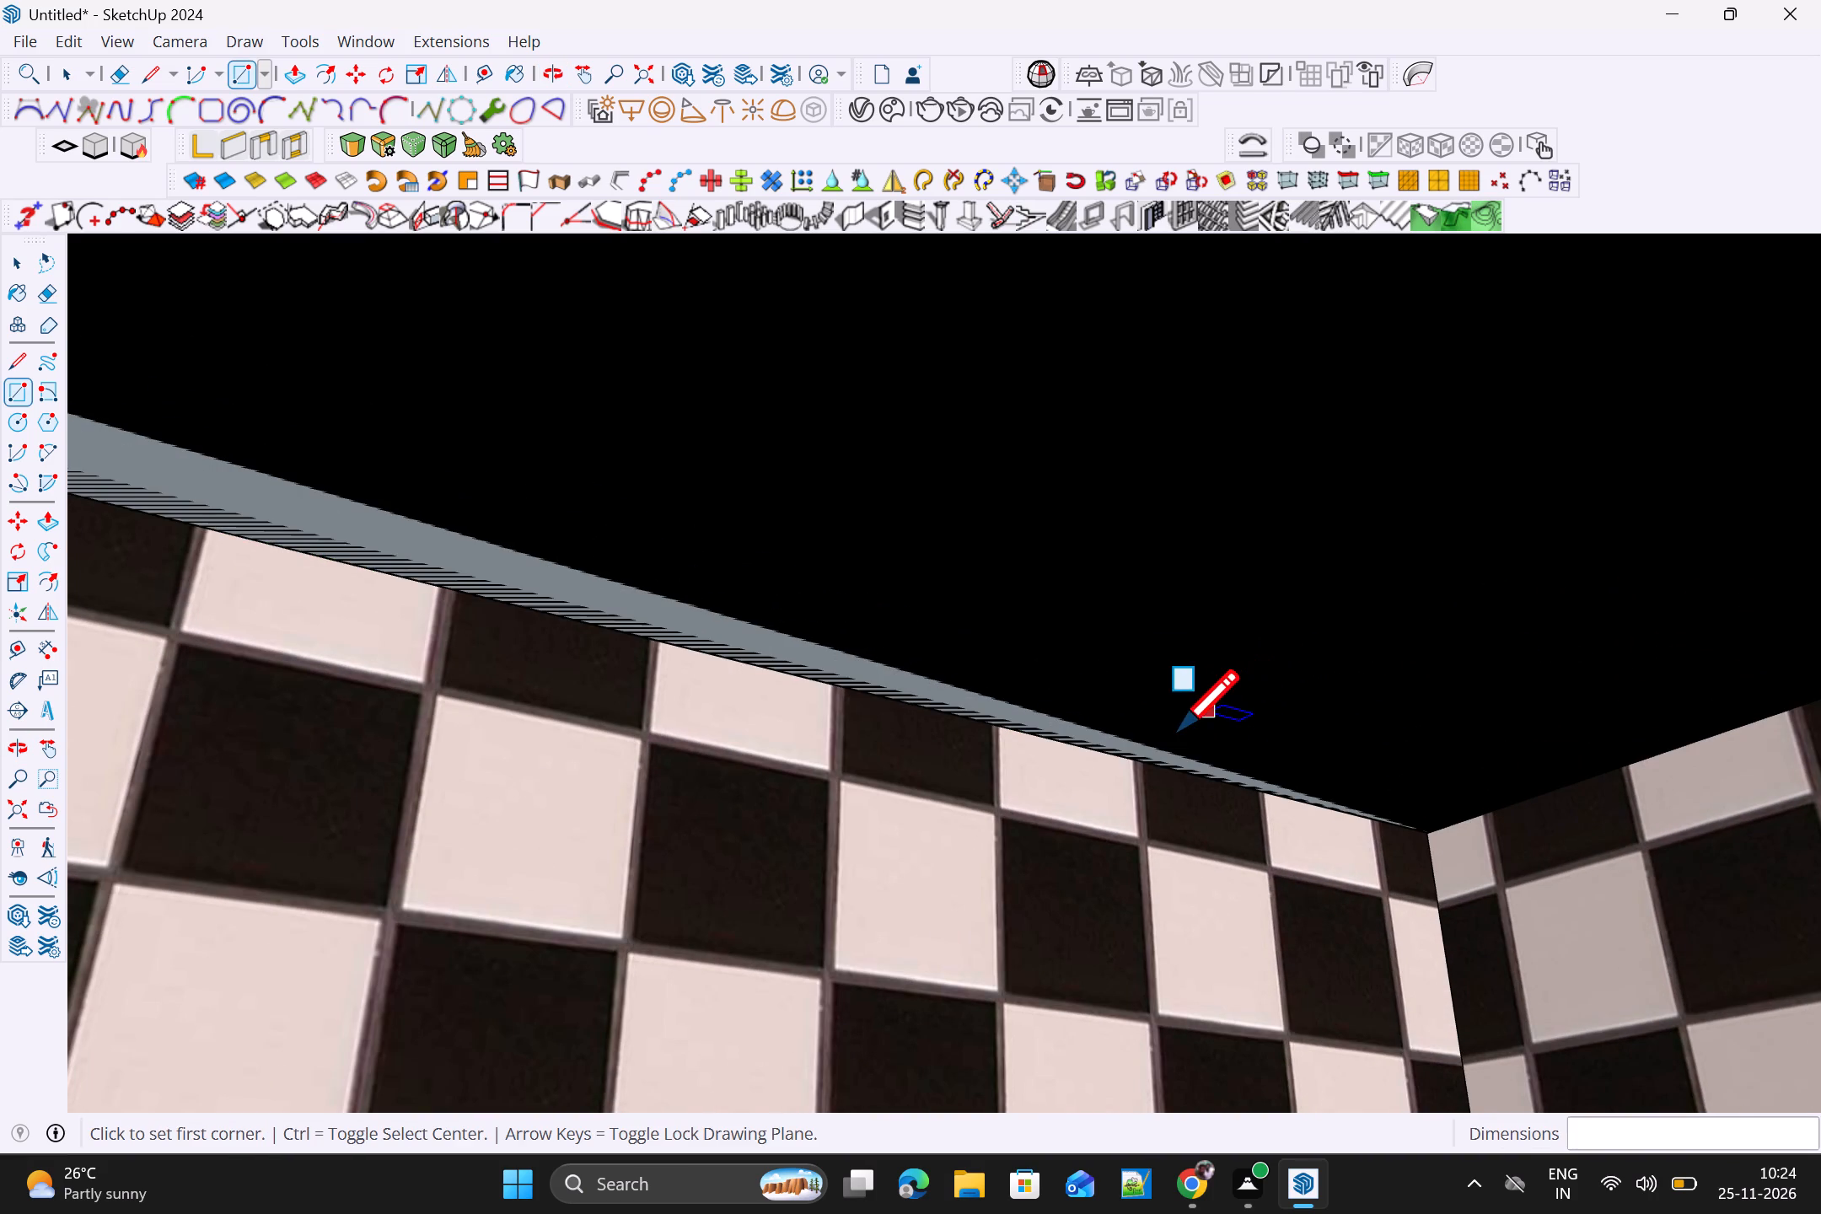
middle_drag(1179, 748, 1285, 730)
key(space)
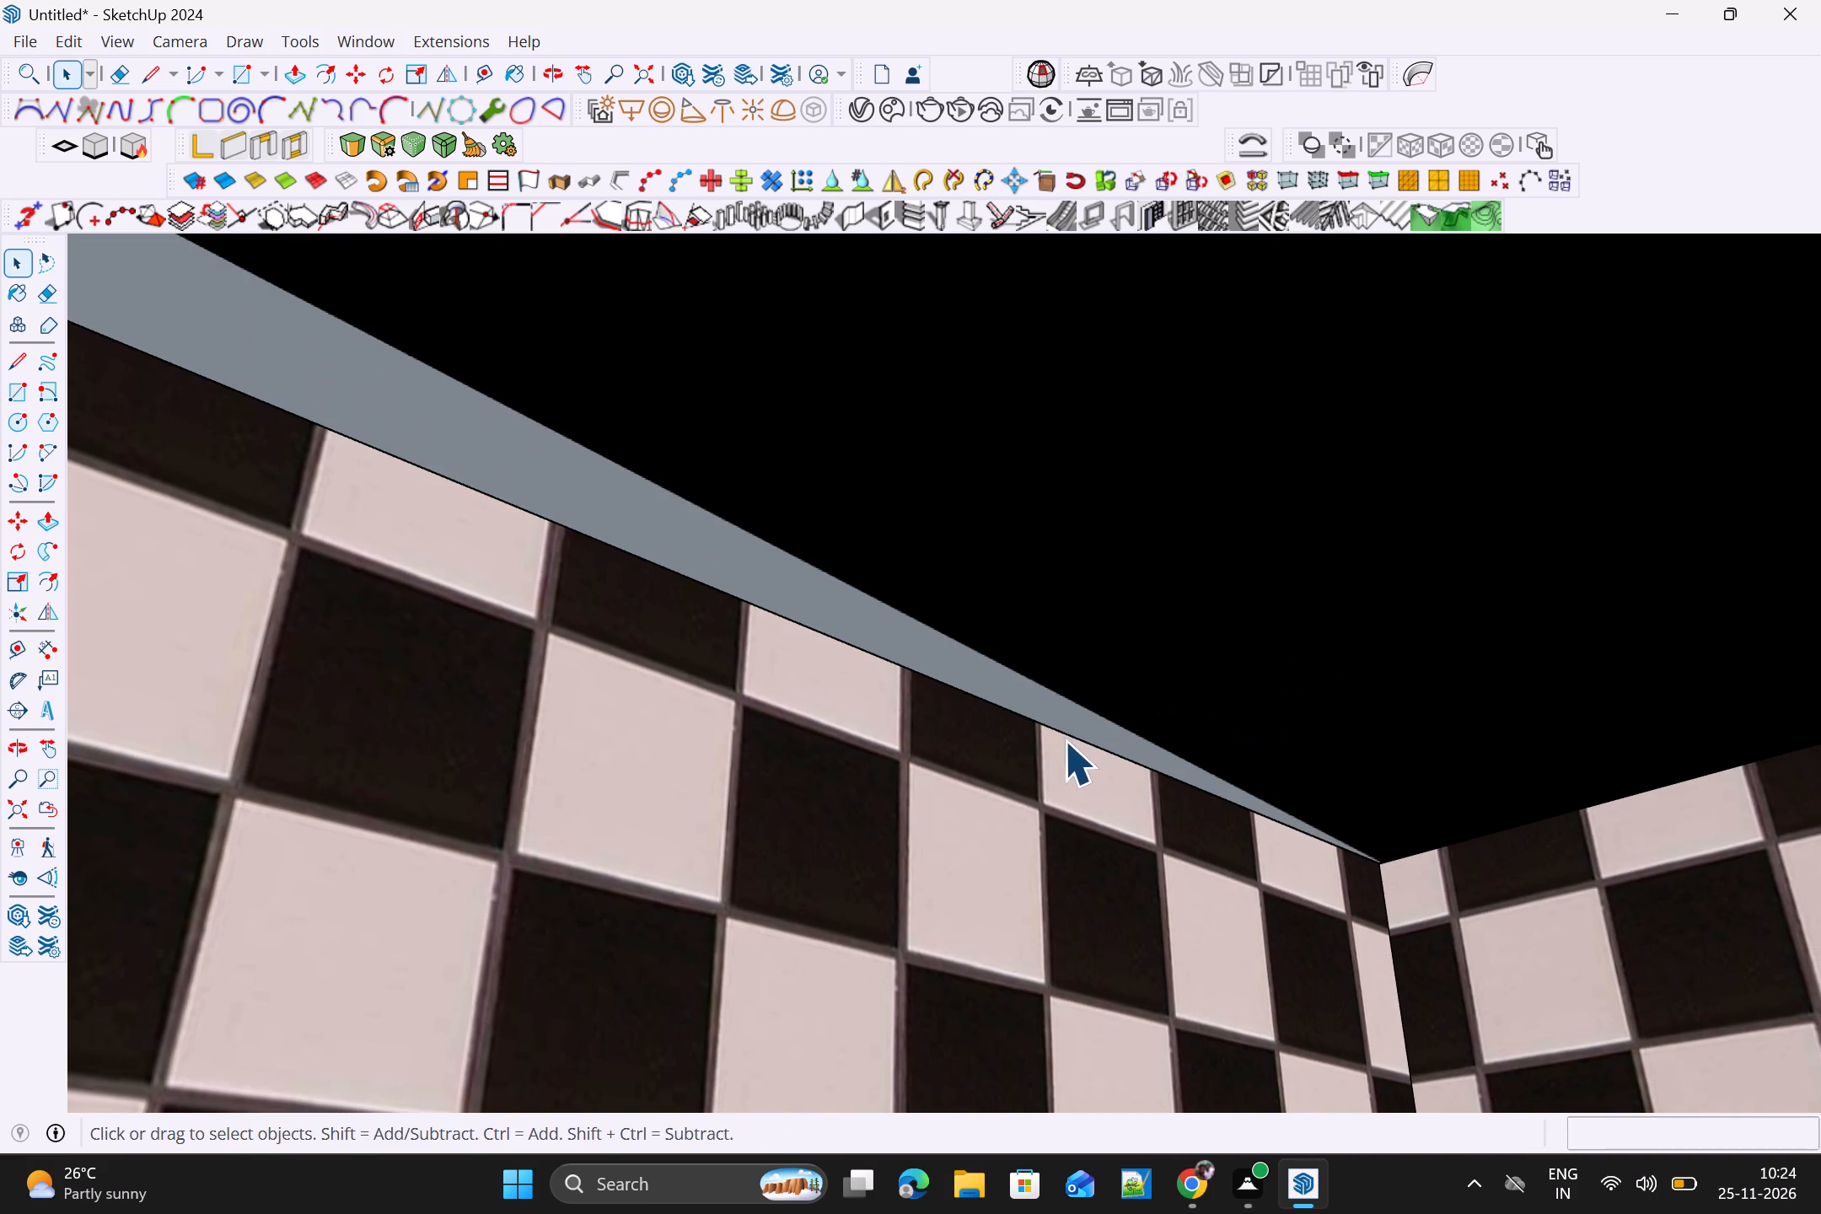
click(1062, 717)
scroll(1062, 717, down, 1)
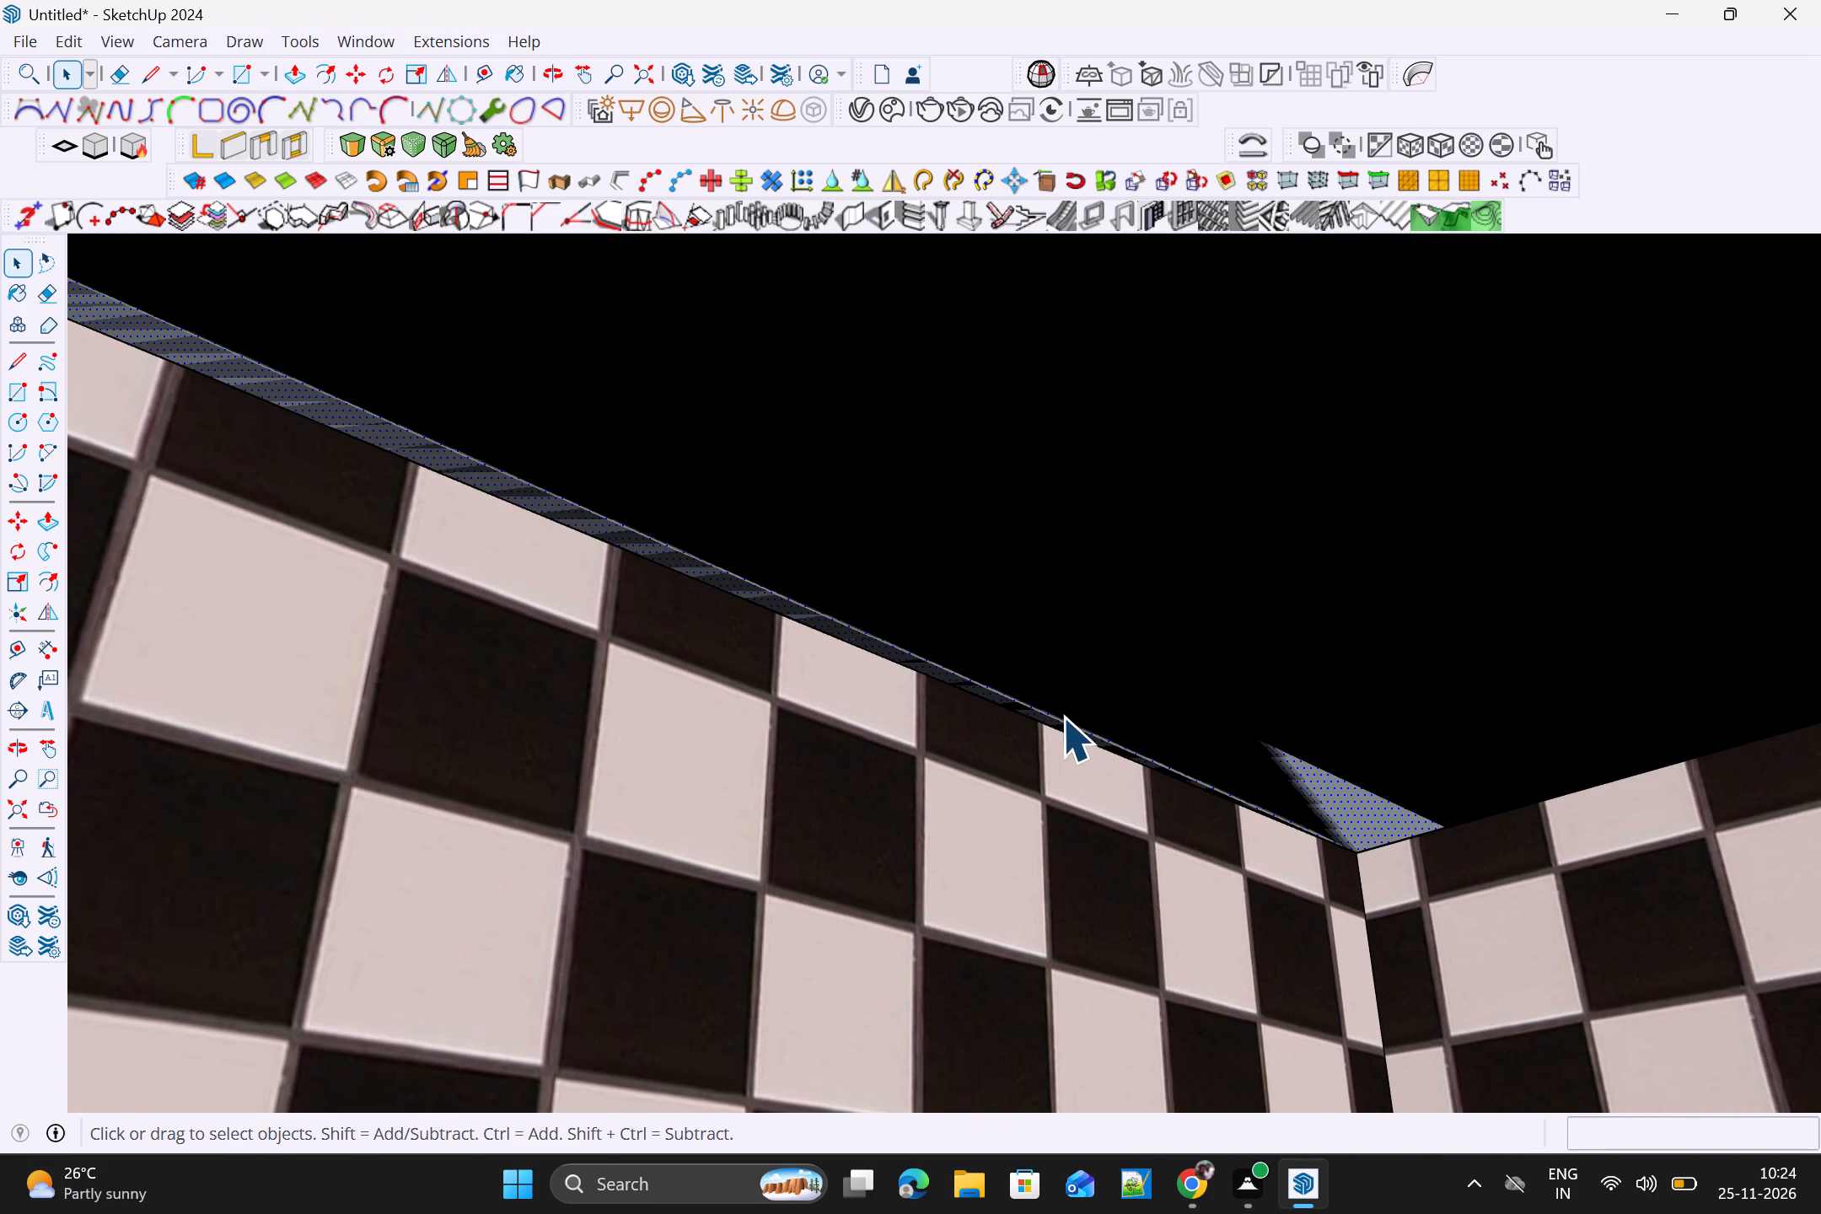
click(1303, 780)
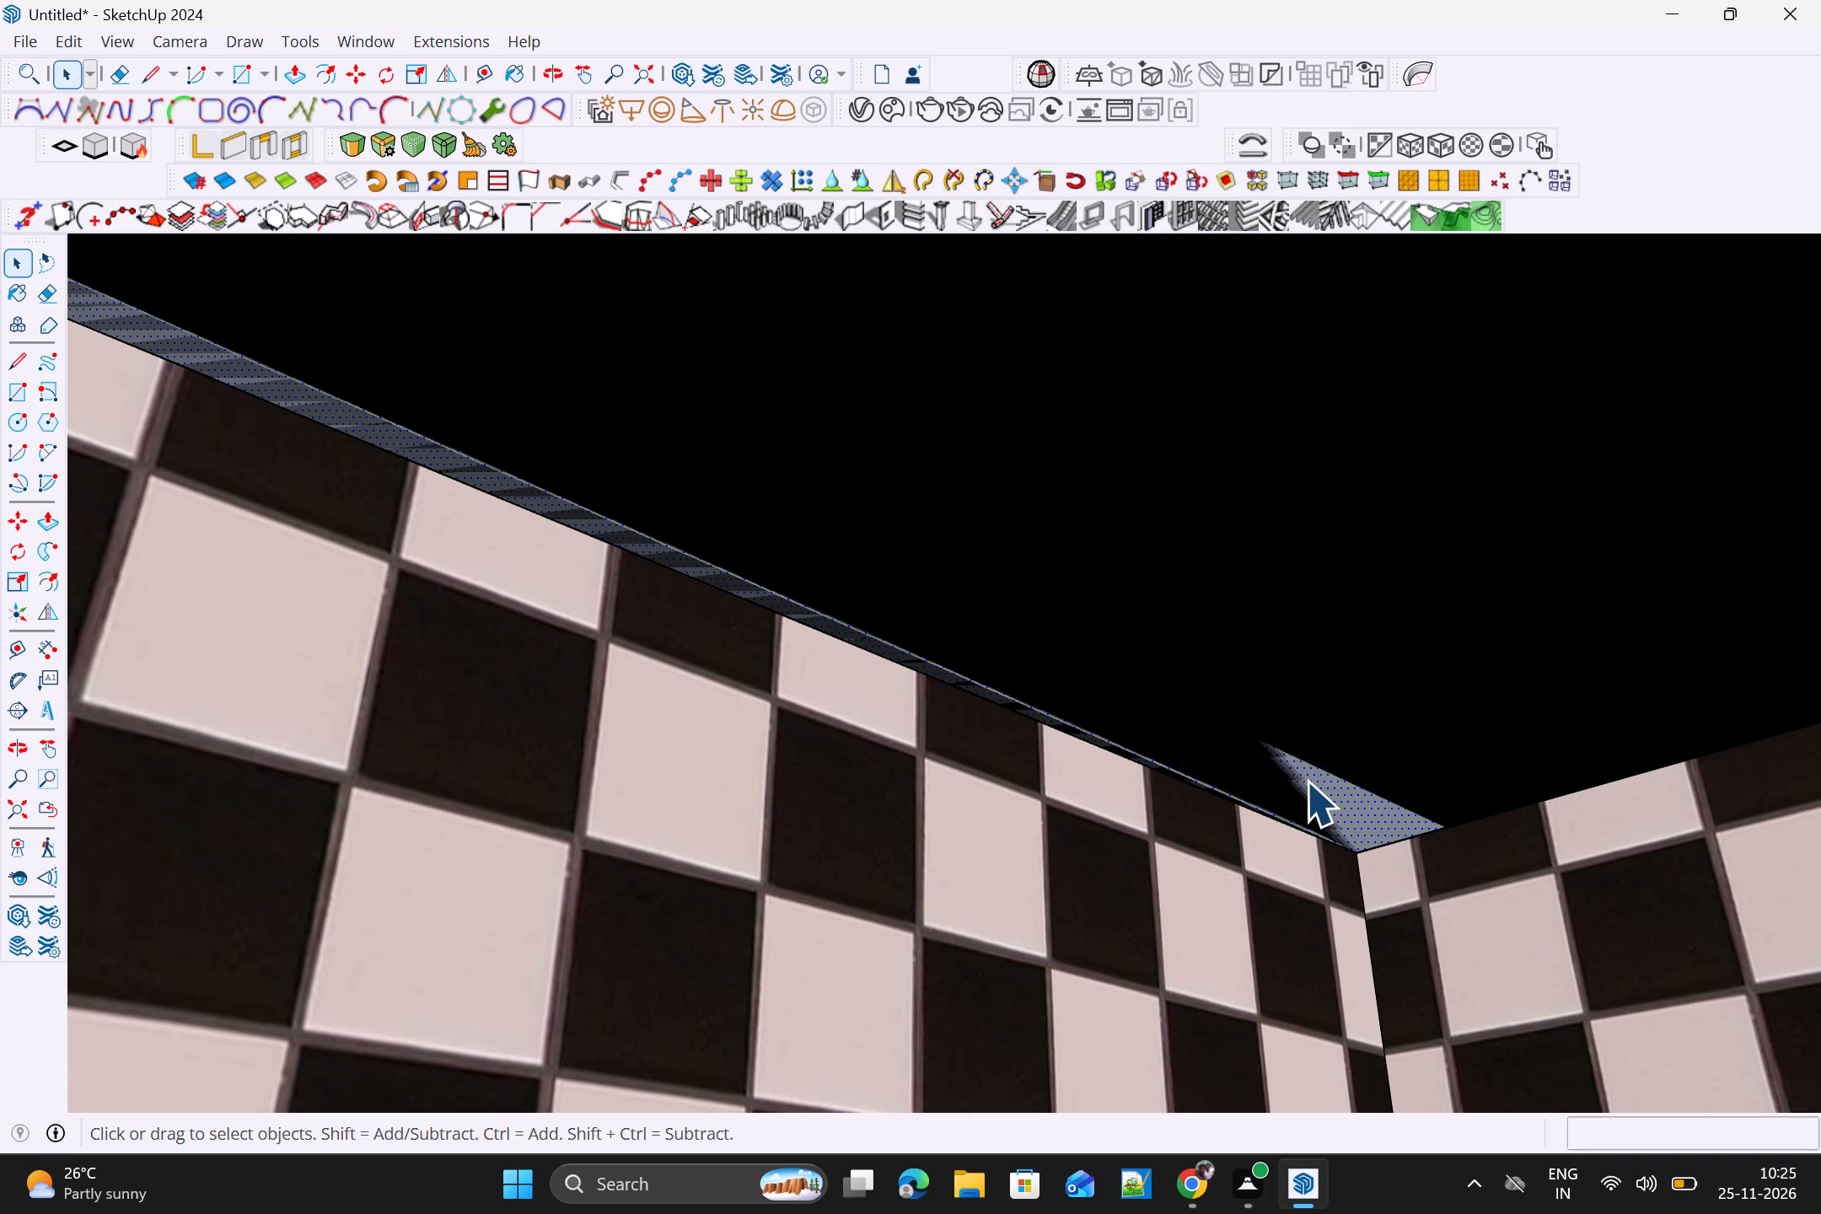
double_click(1306, 781)
right_click(1306, 781)
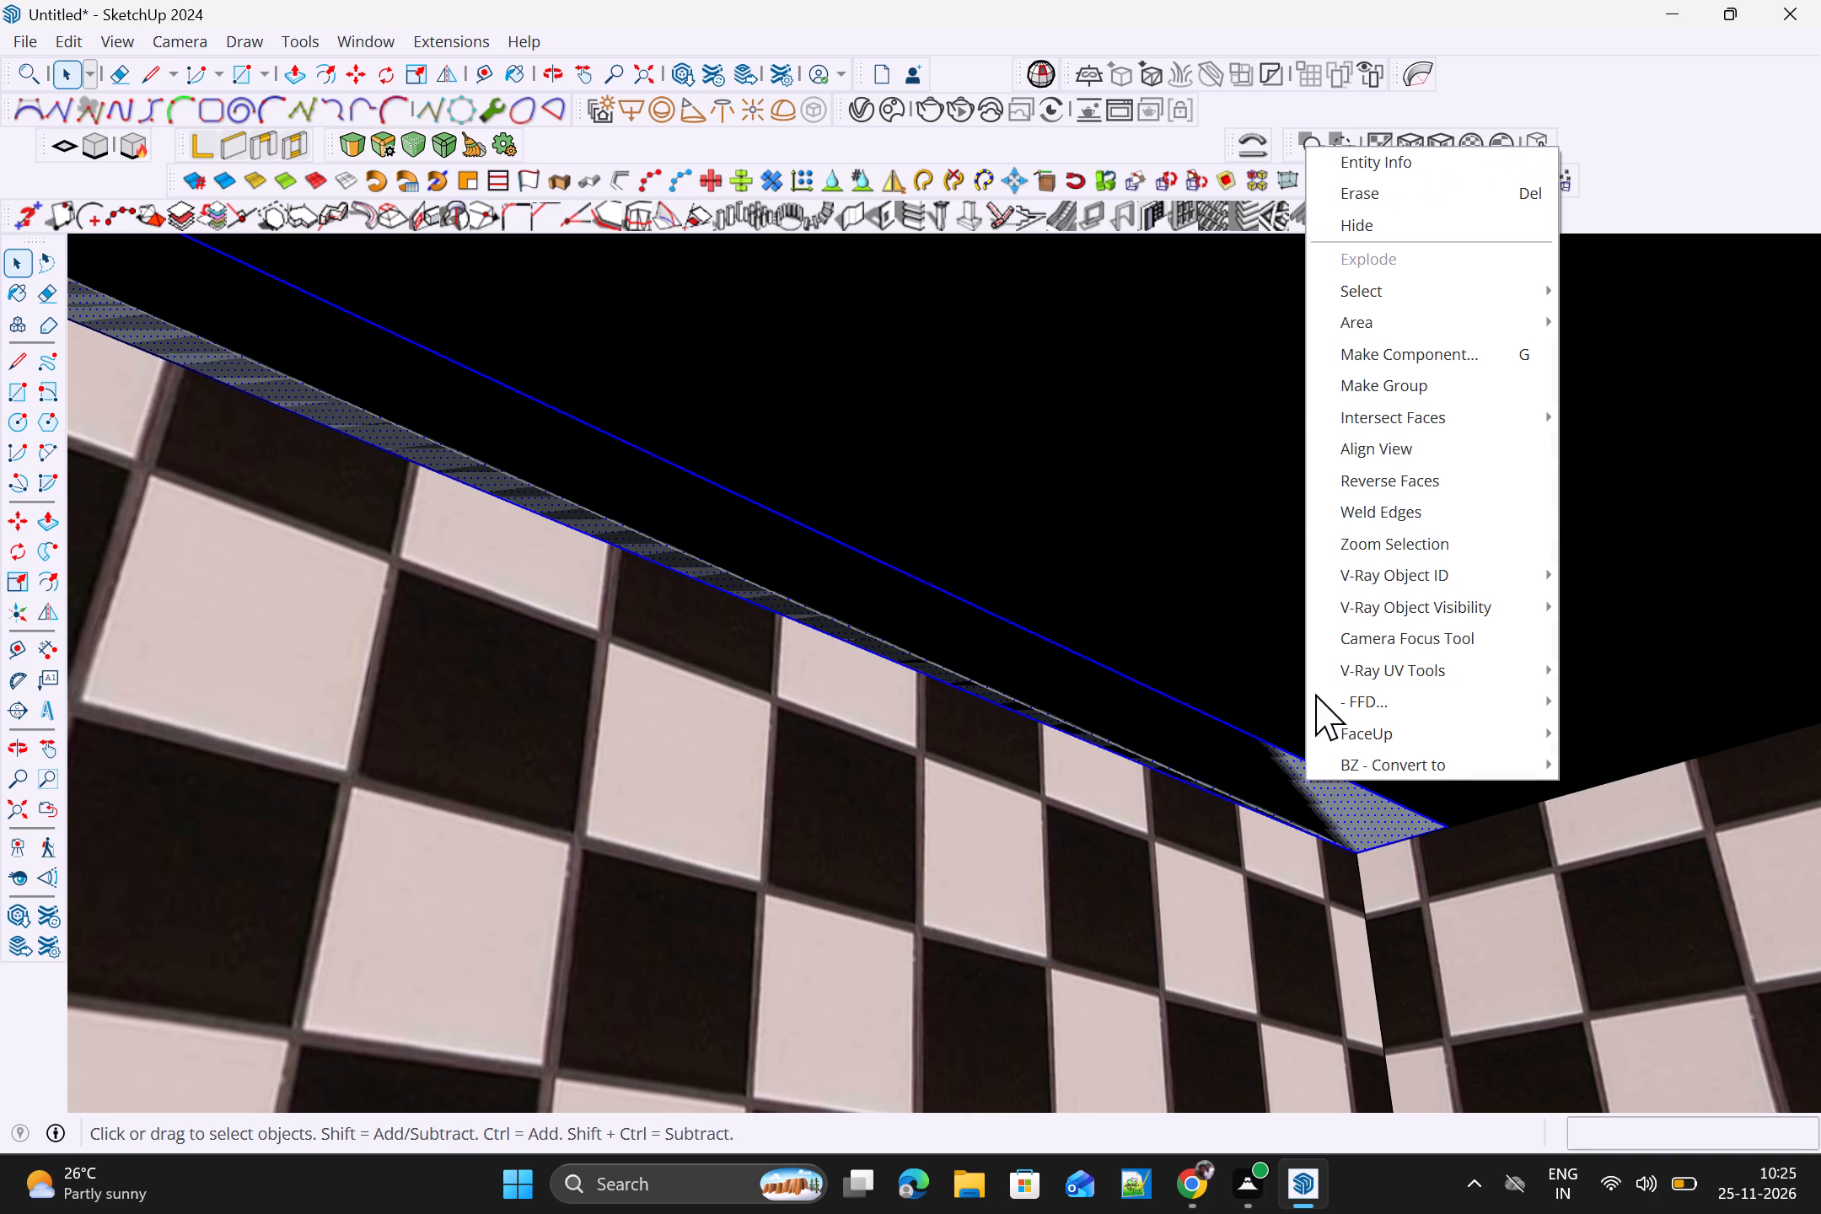
click(1384, 373)
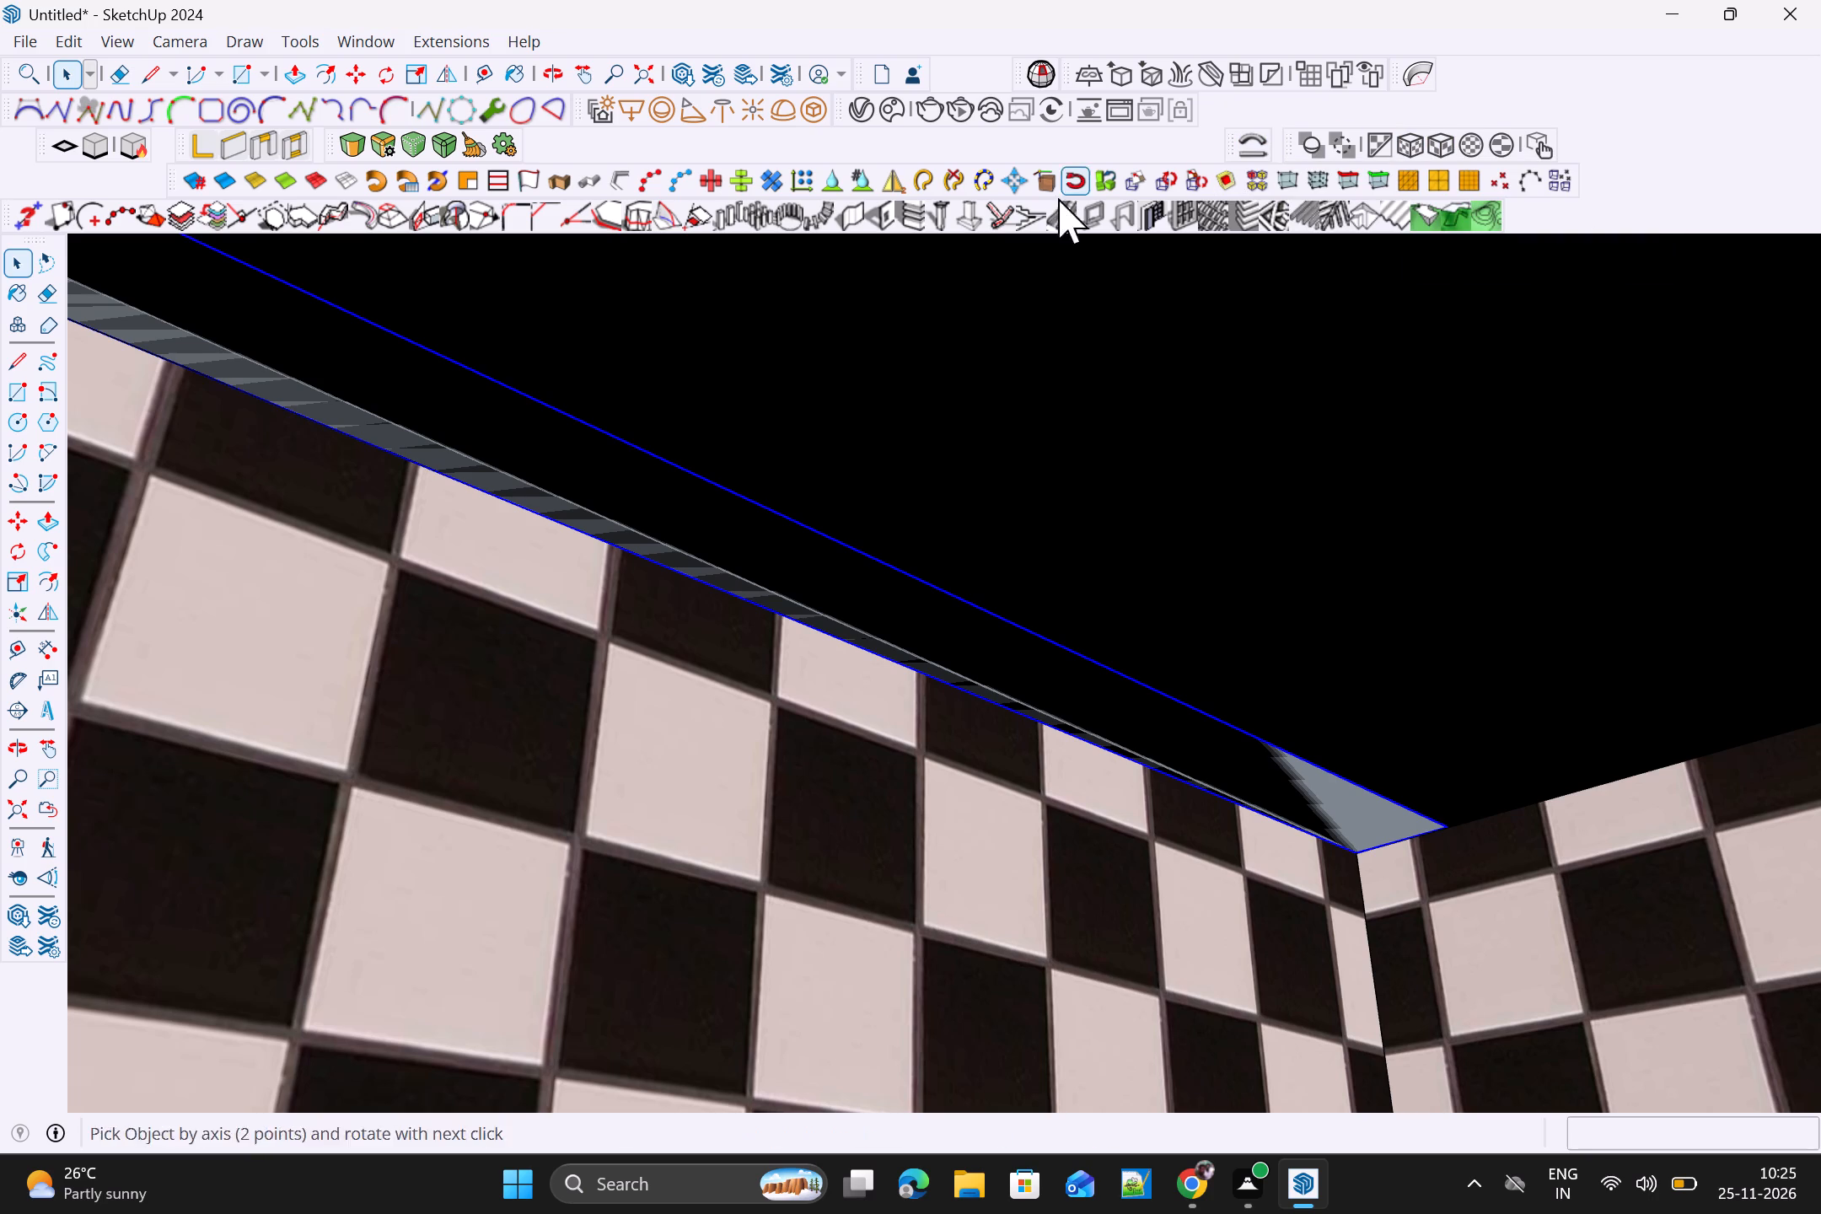
click(814, 112)
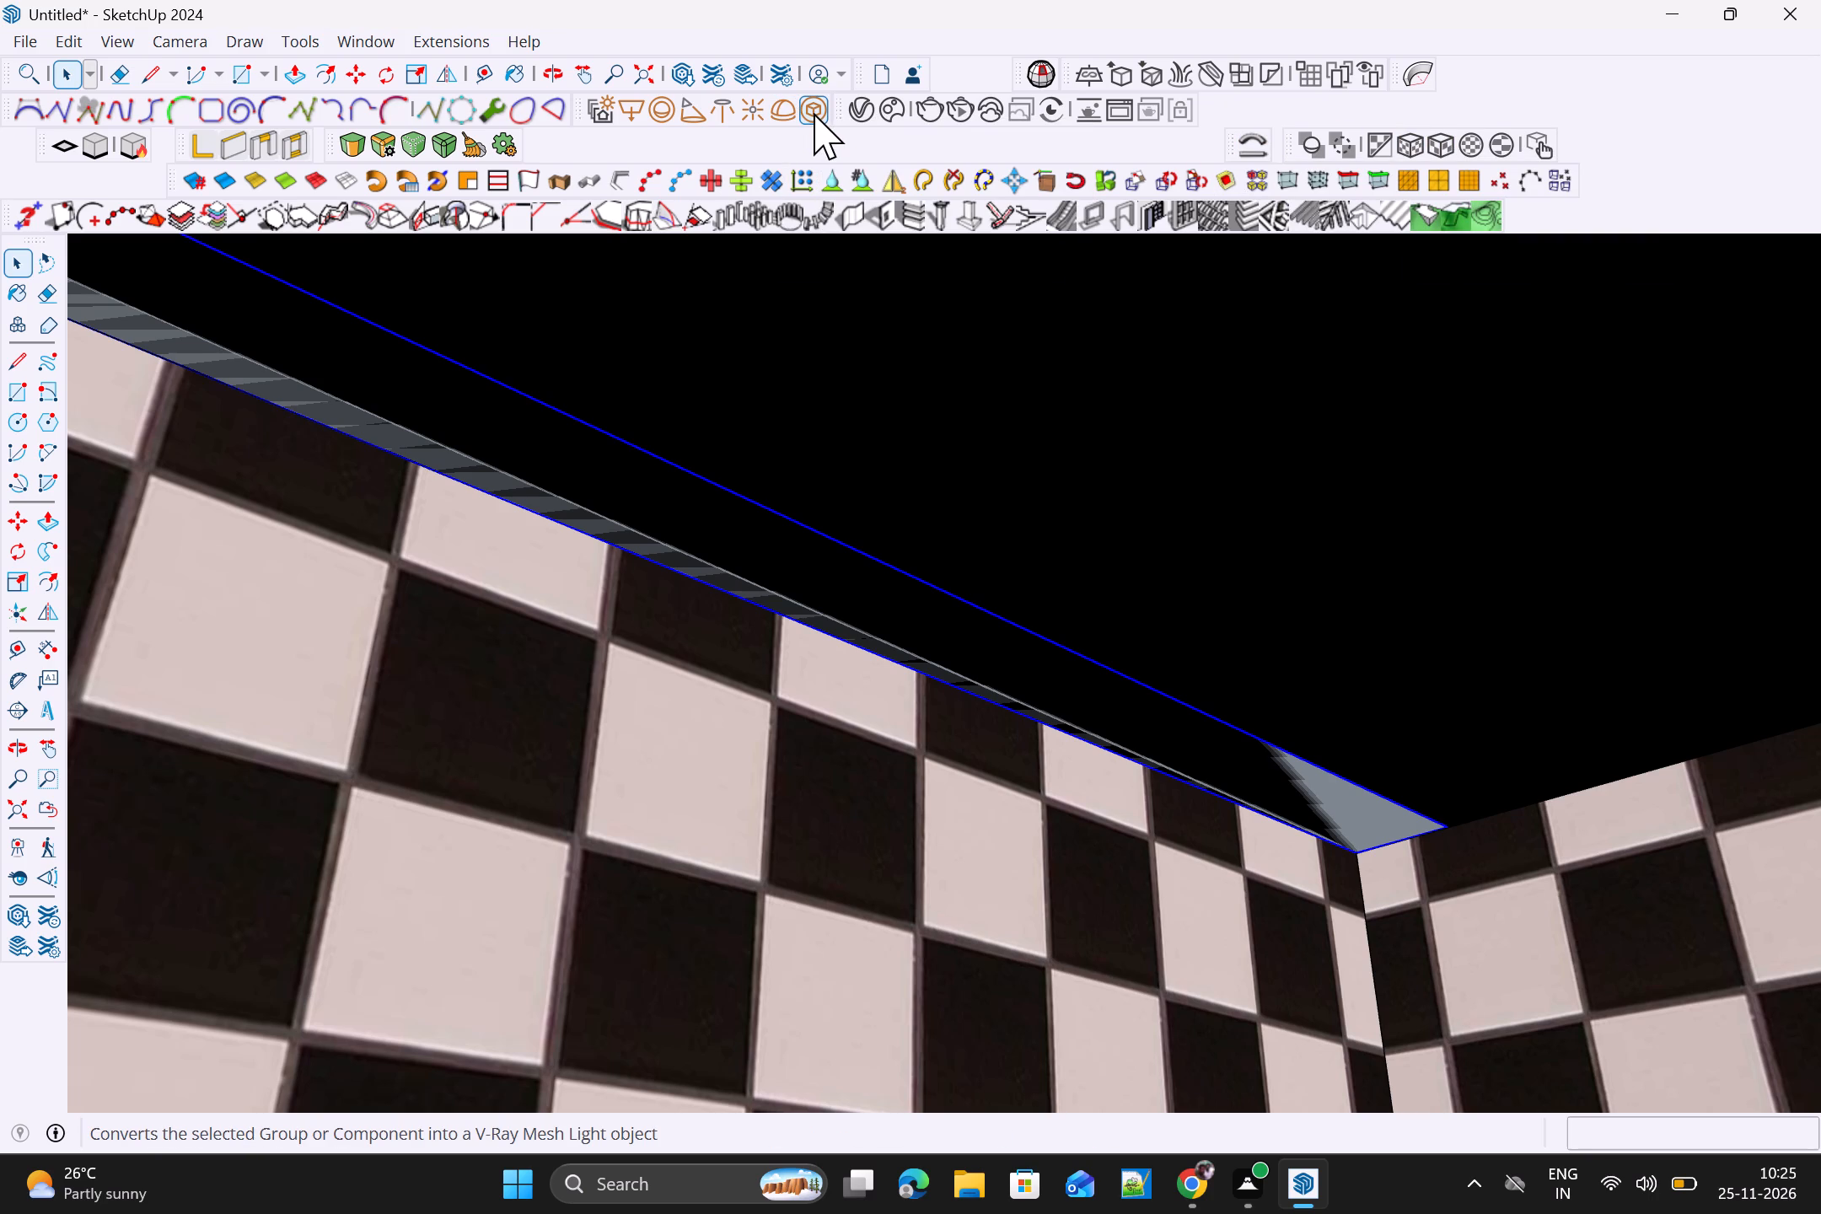
Draw a thin rectangle about 8' 2 11/16" by 6 1/2" under the short wall's upper cabinets, along the backsplash's top edge.
scroll(823, 145, down, 4)
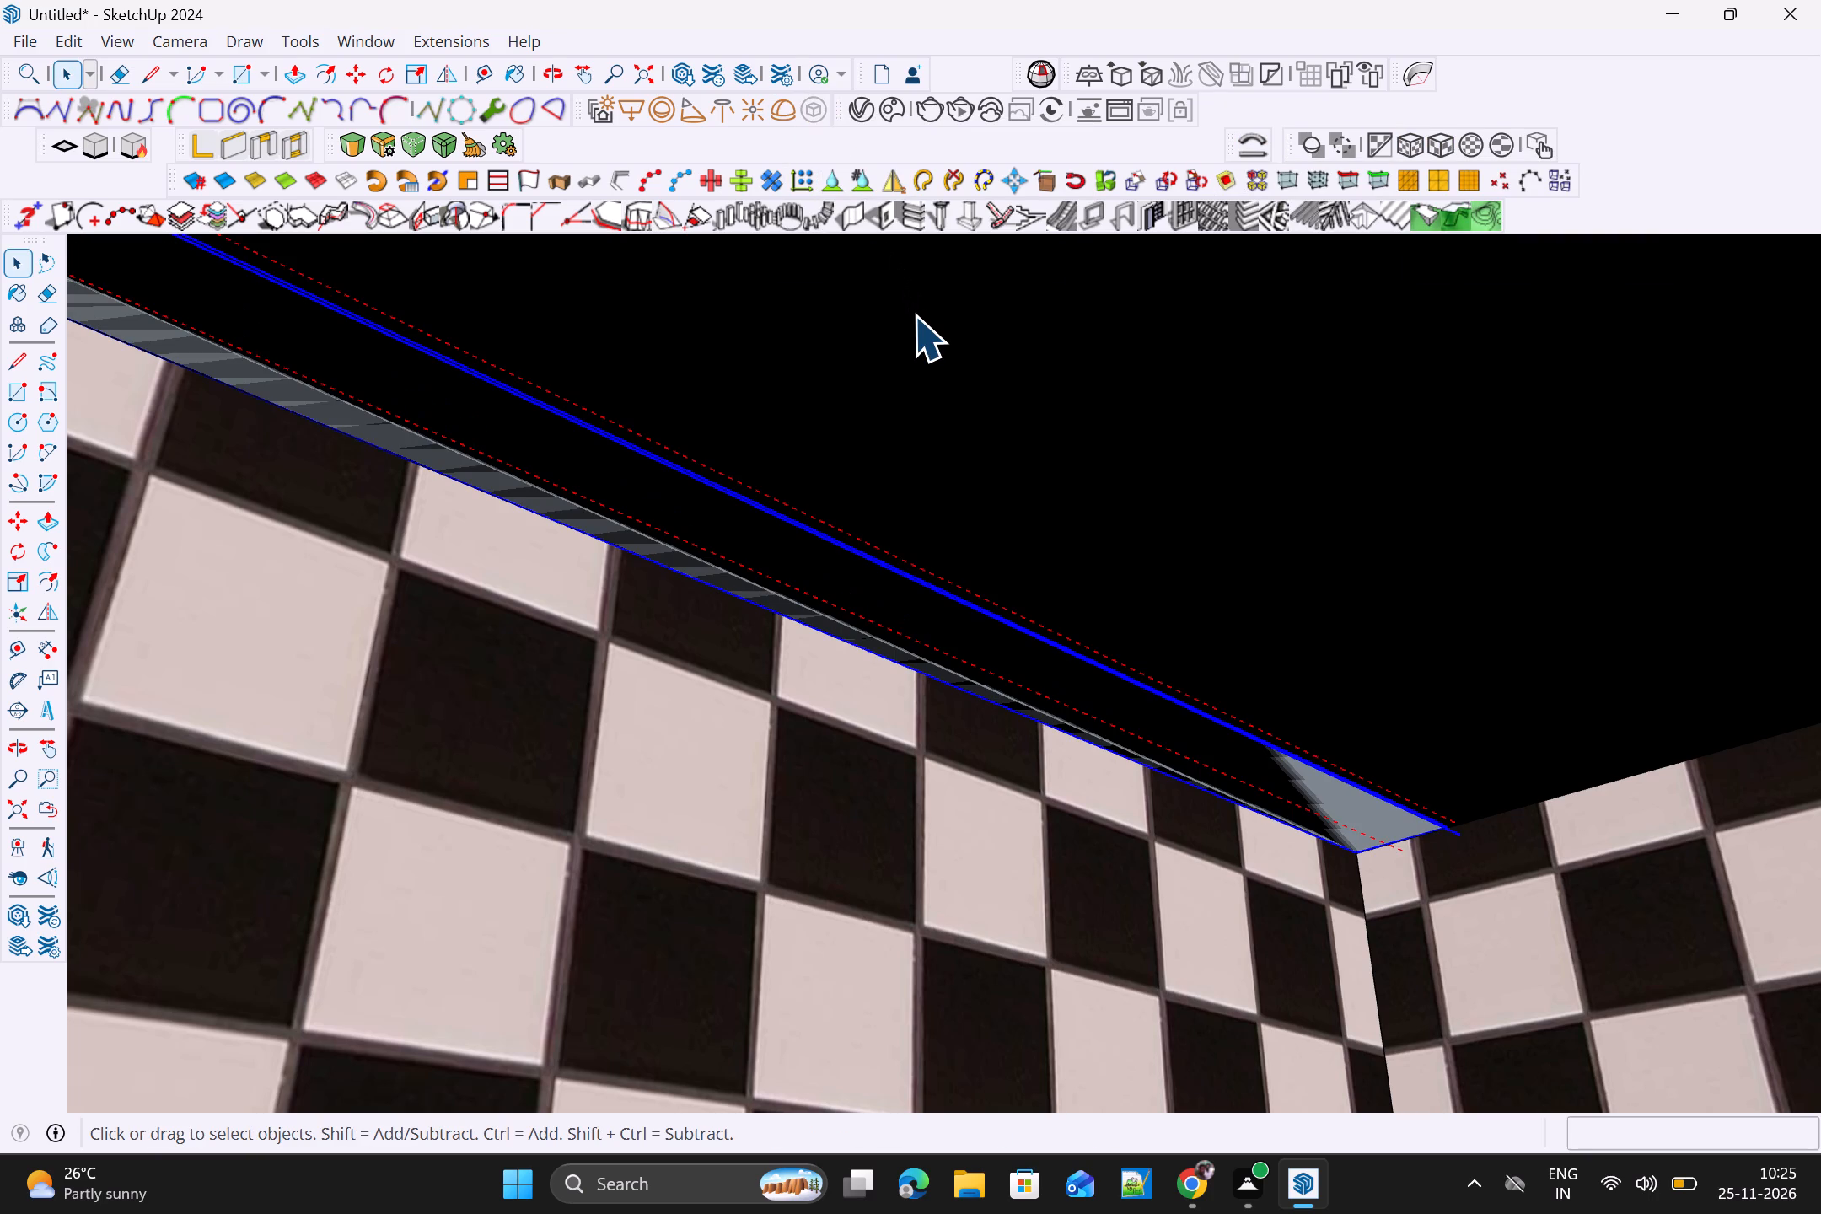
scroll(914, 315, down, 4)
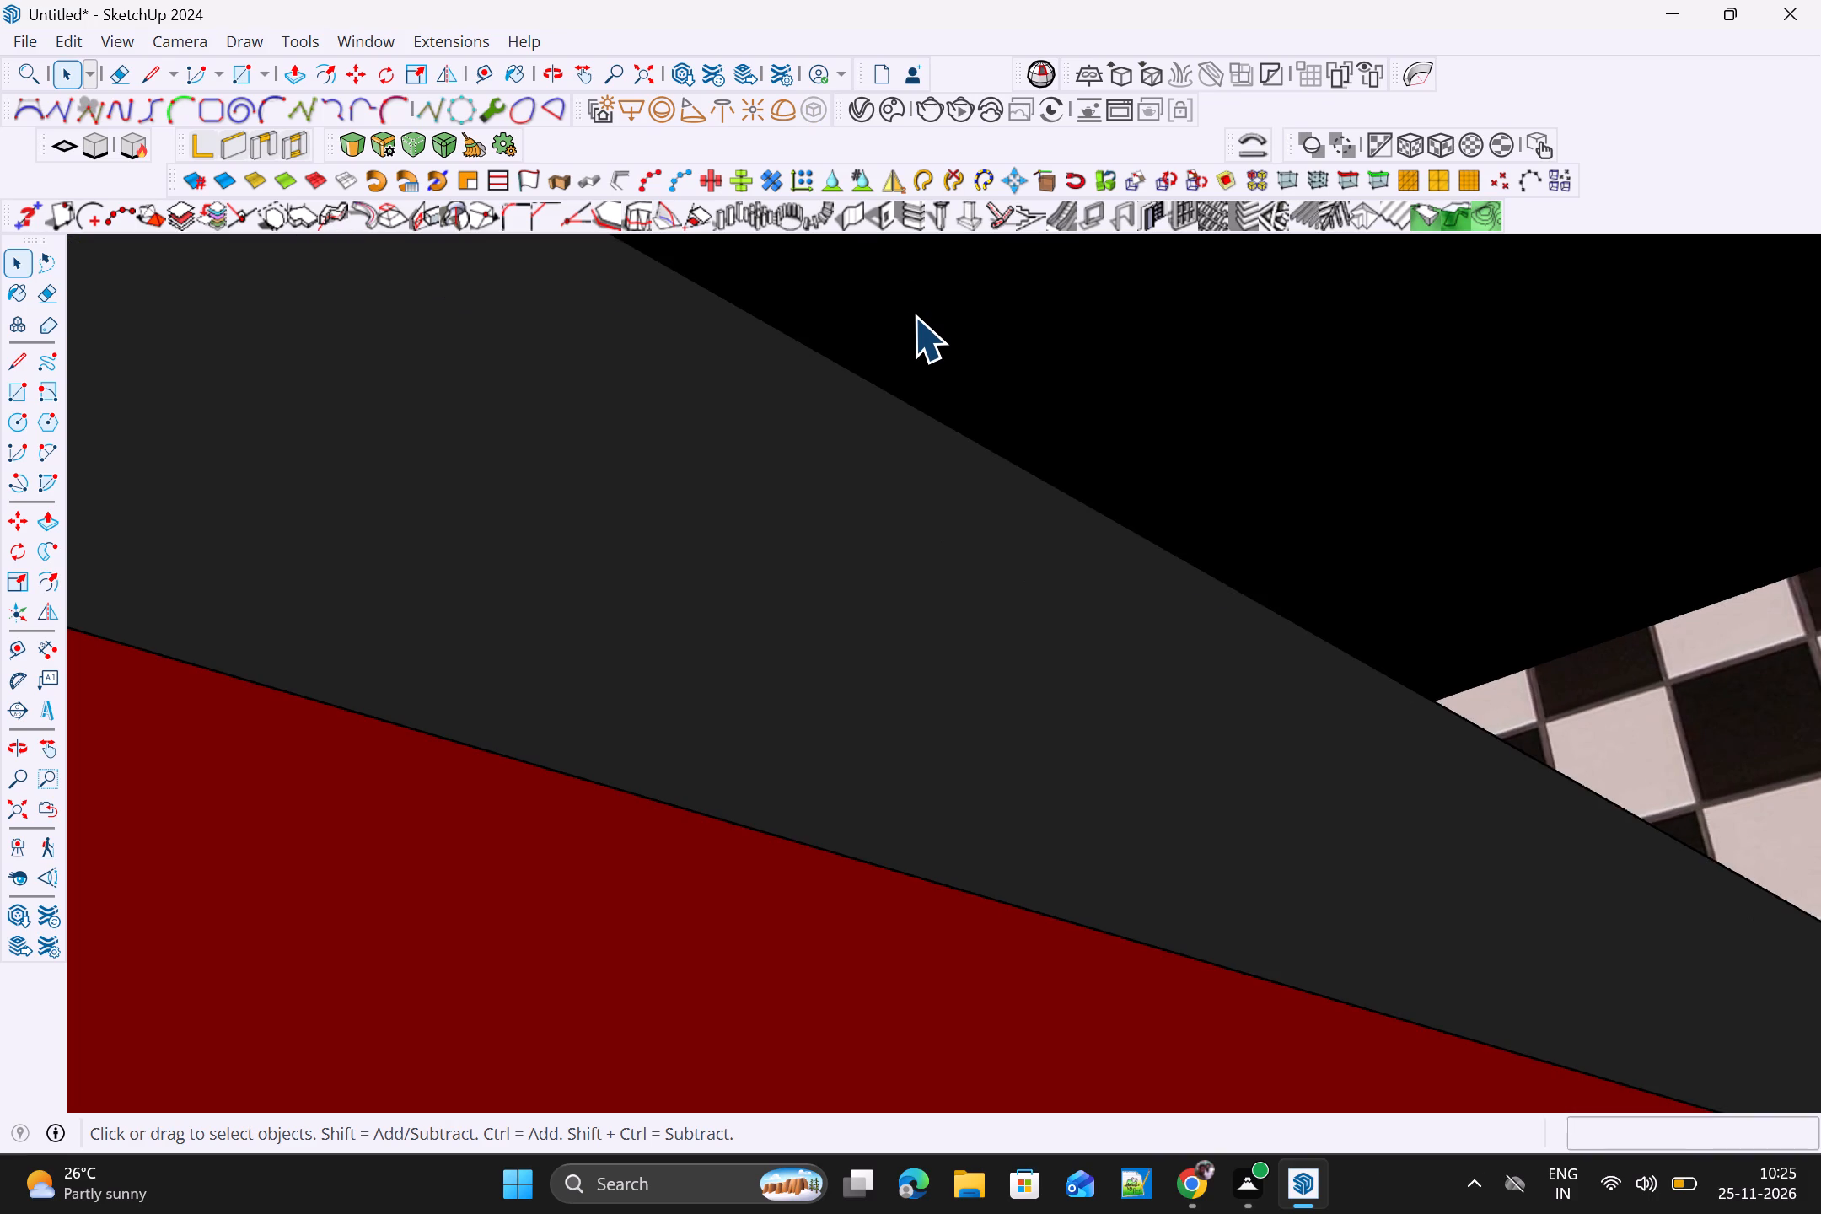
scroll(951, 343, down, 7)
middle_drag(1197, 337, 1015, 486)
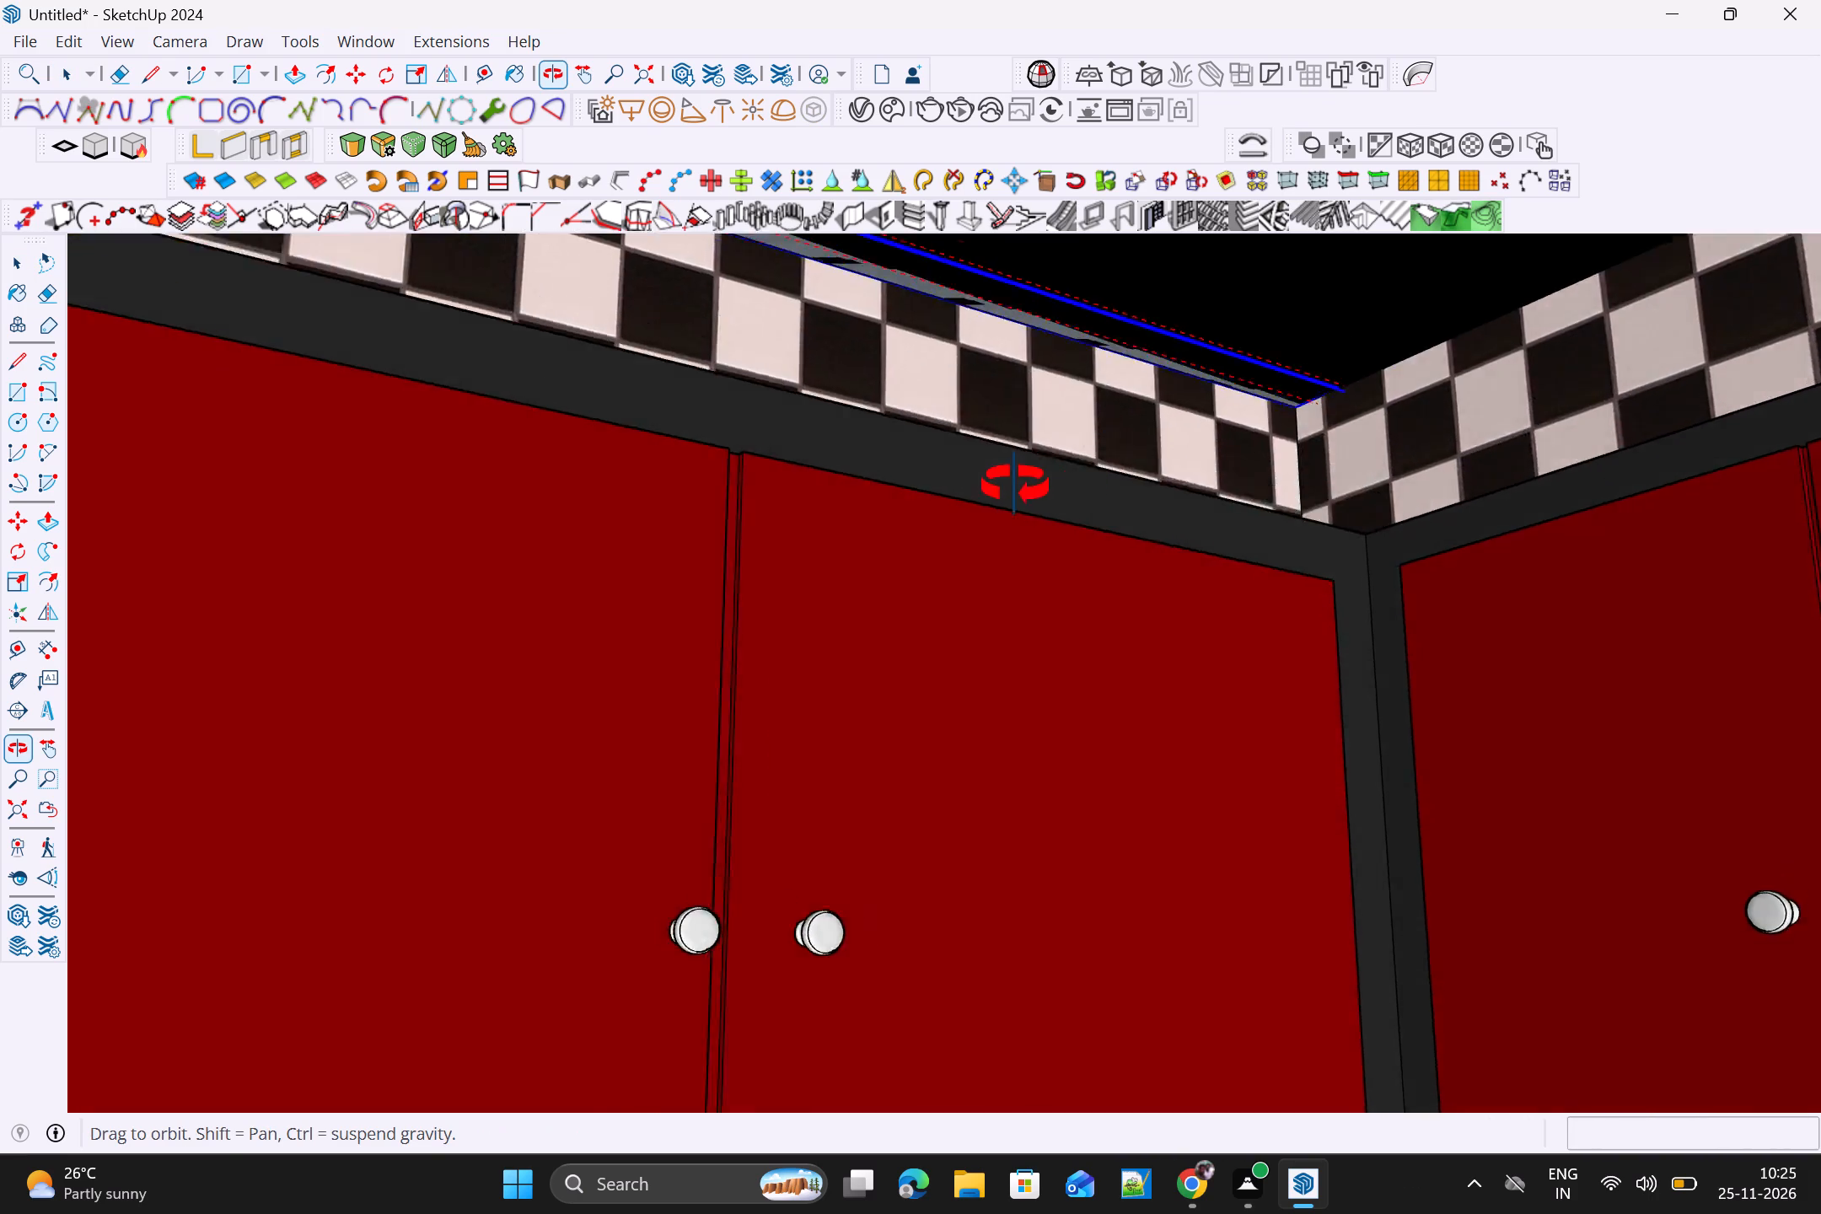
middle_drag(1015, 486, 1340, 449)
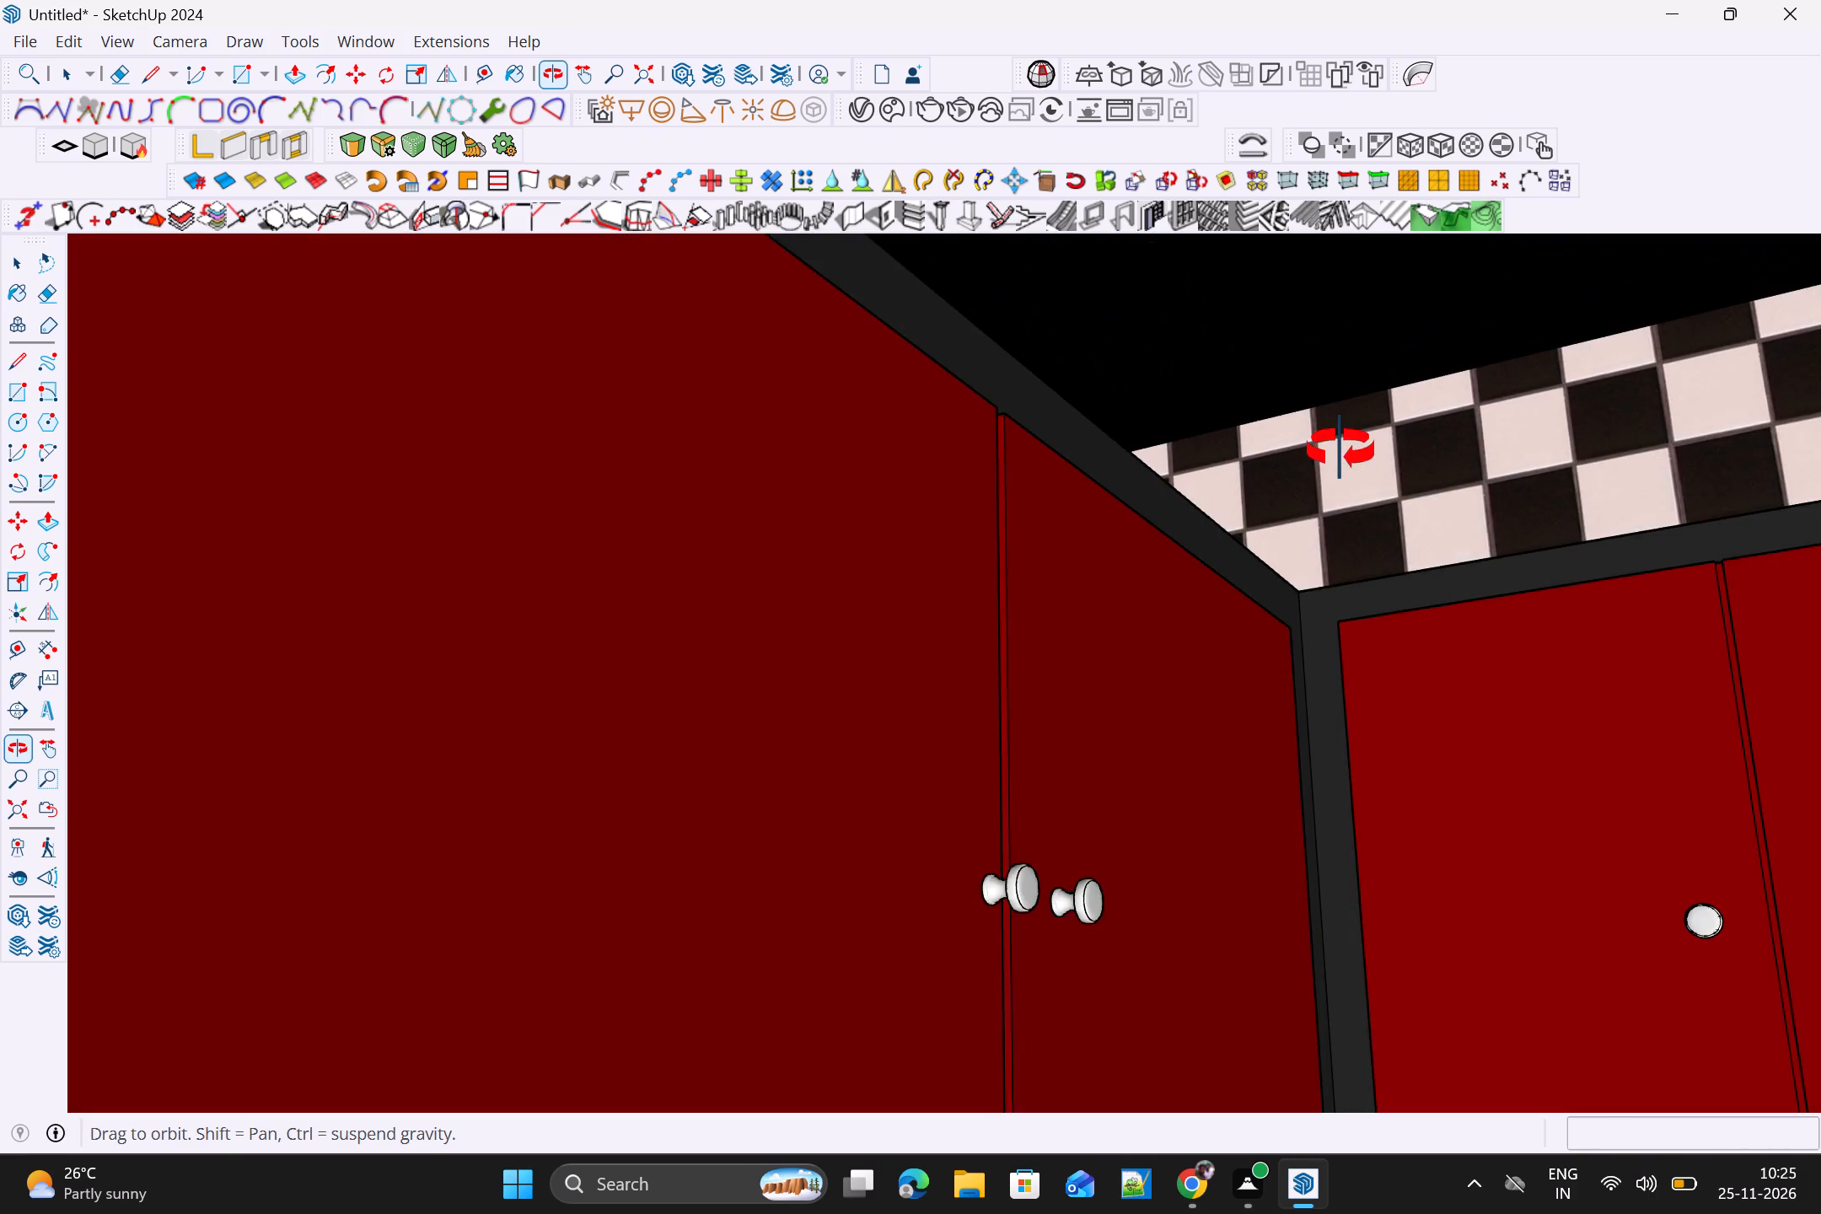
middle_drag(1340, 449, 1325, 509)
scroll(1211, 367, up, 7)
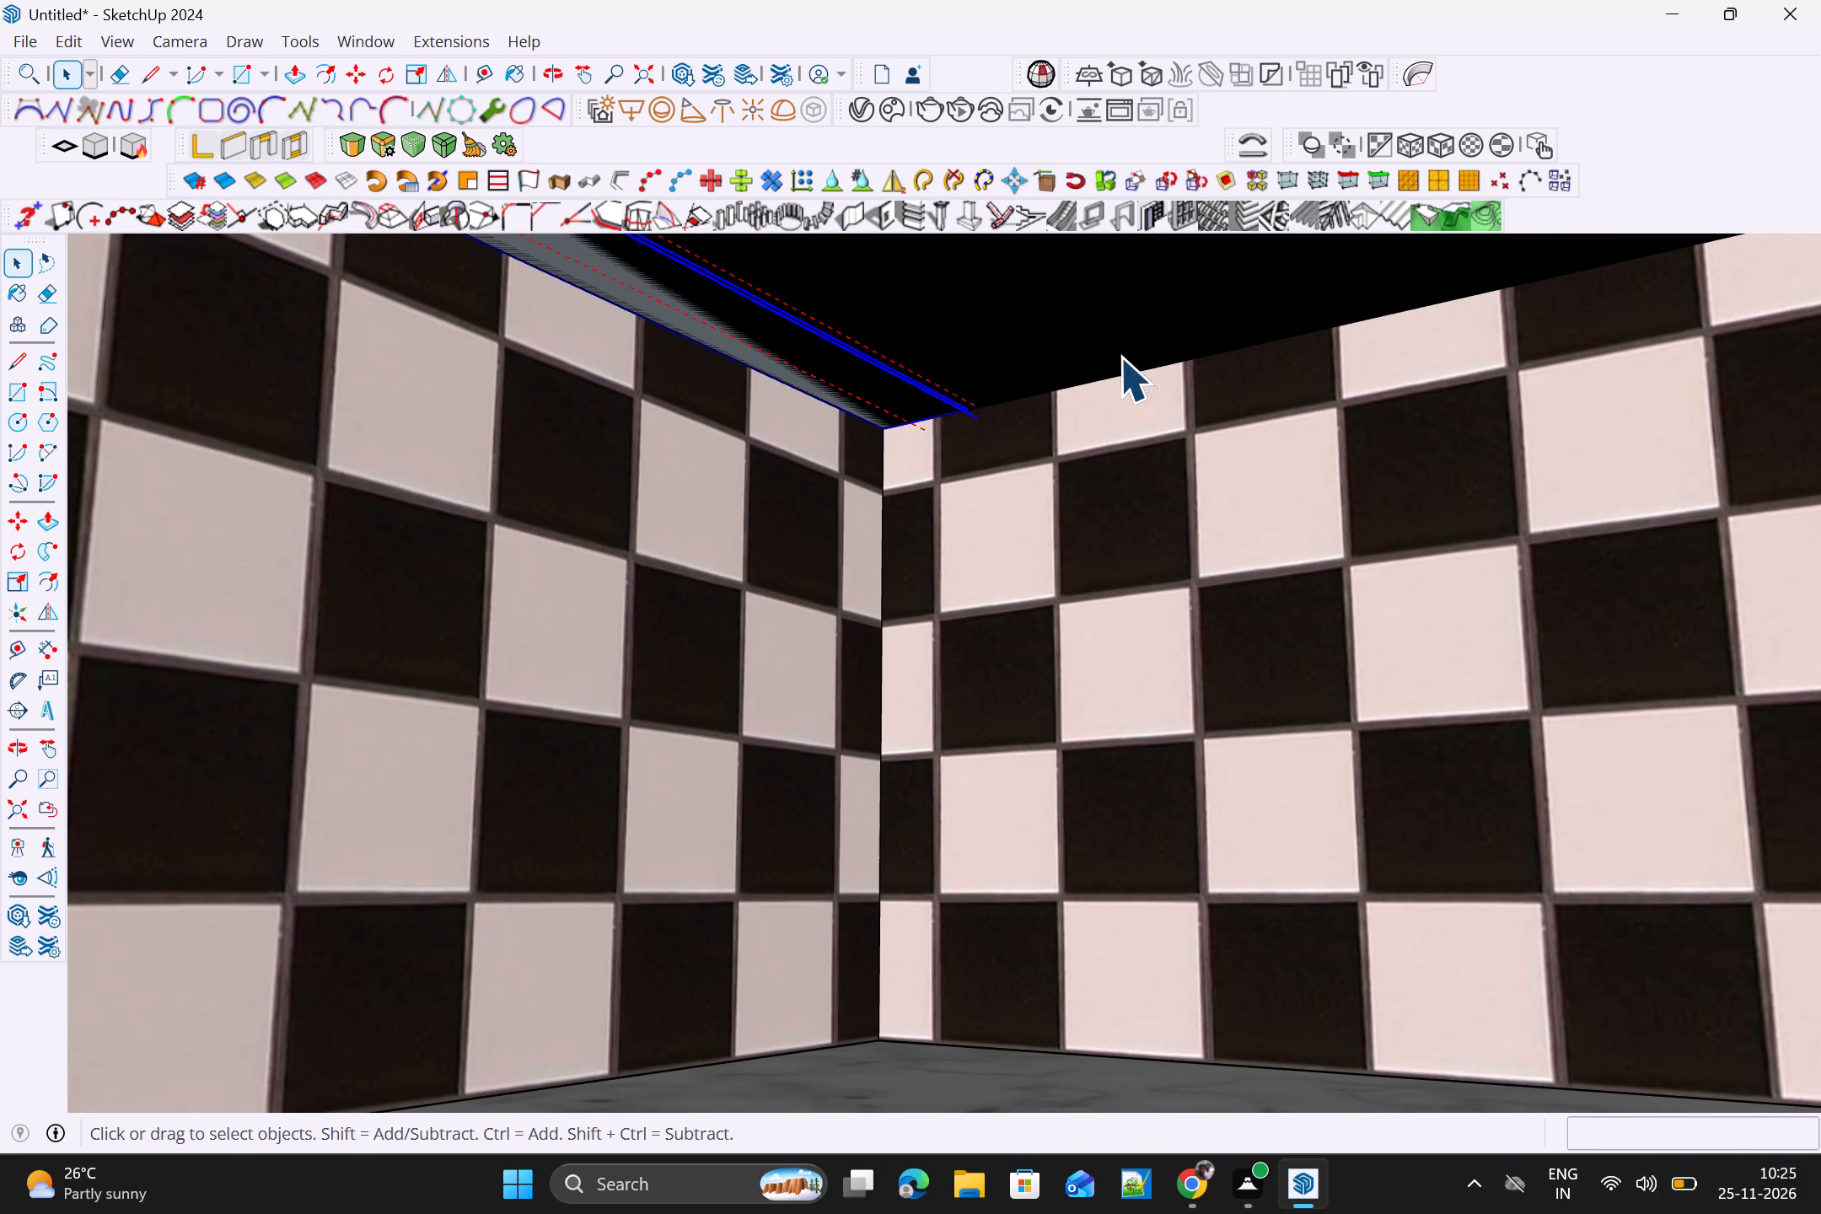
key(r)
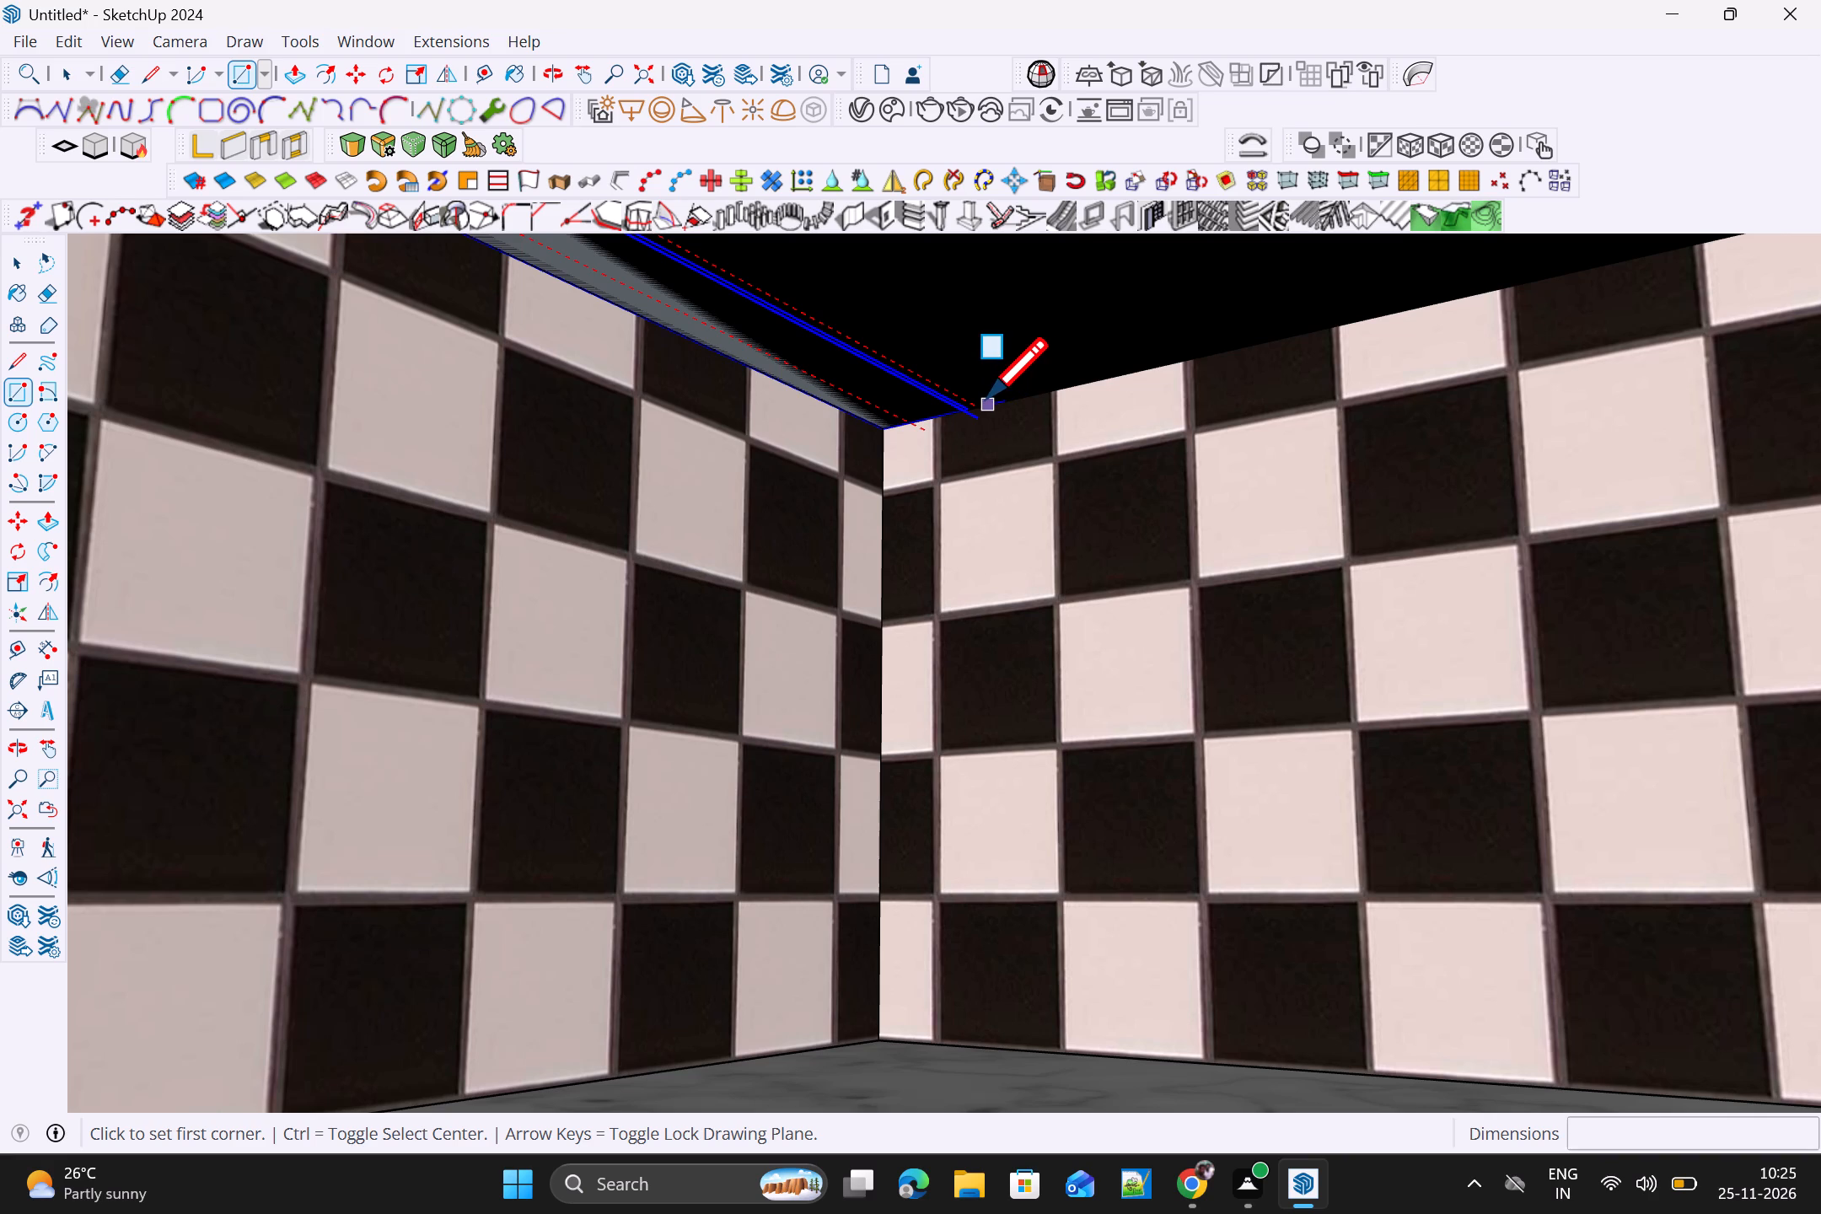
click(985, 401)
scroll(1141, 379, down, 15)
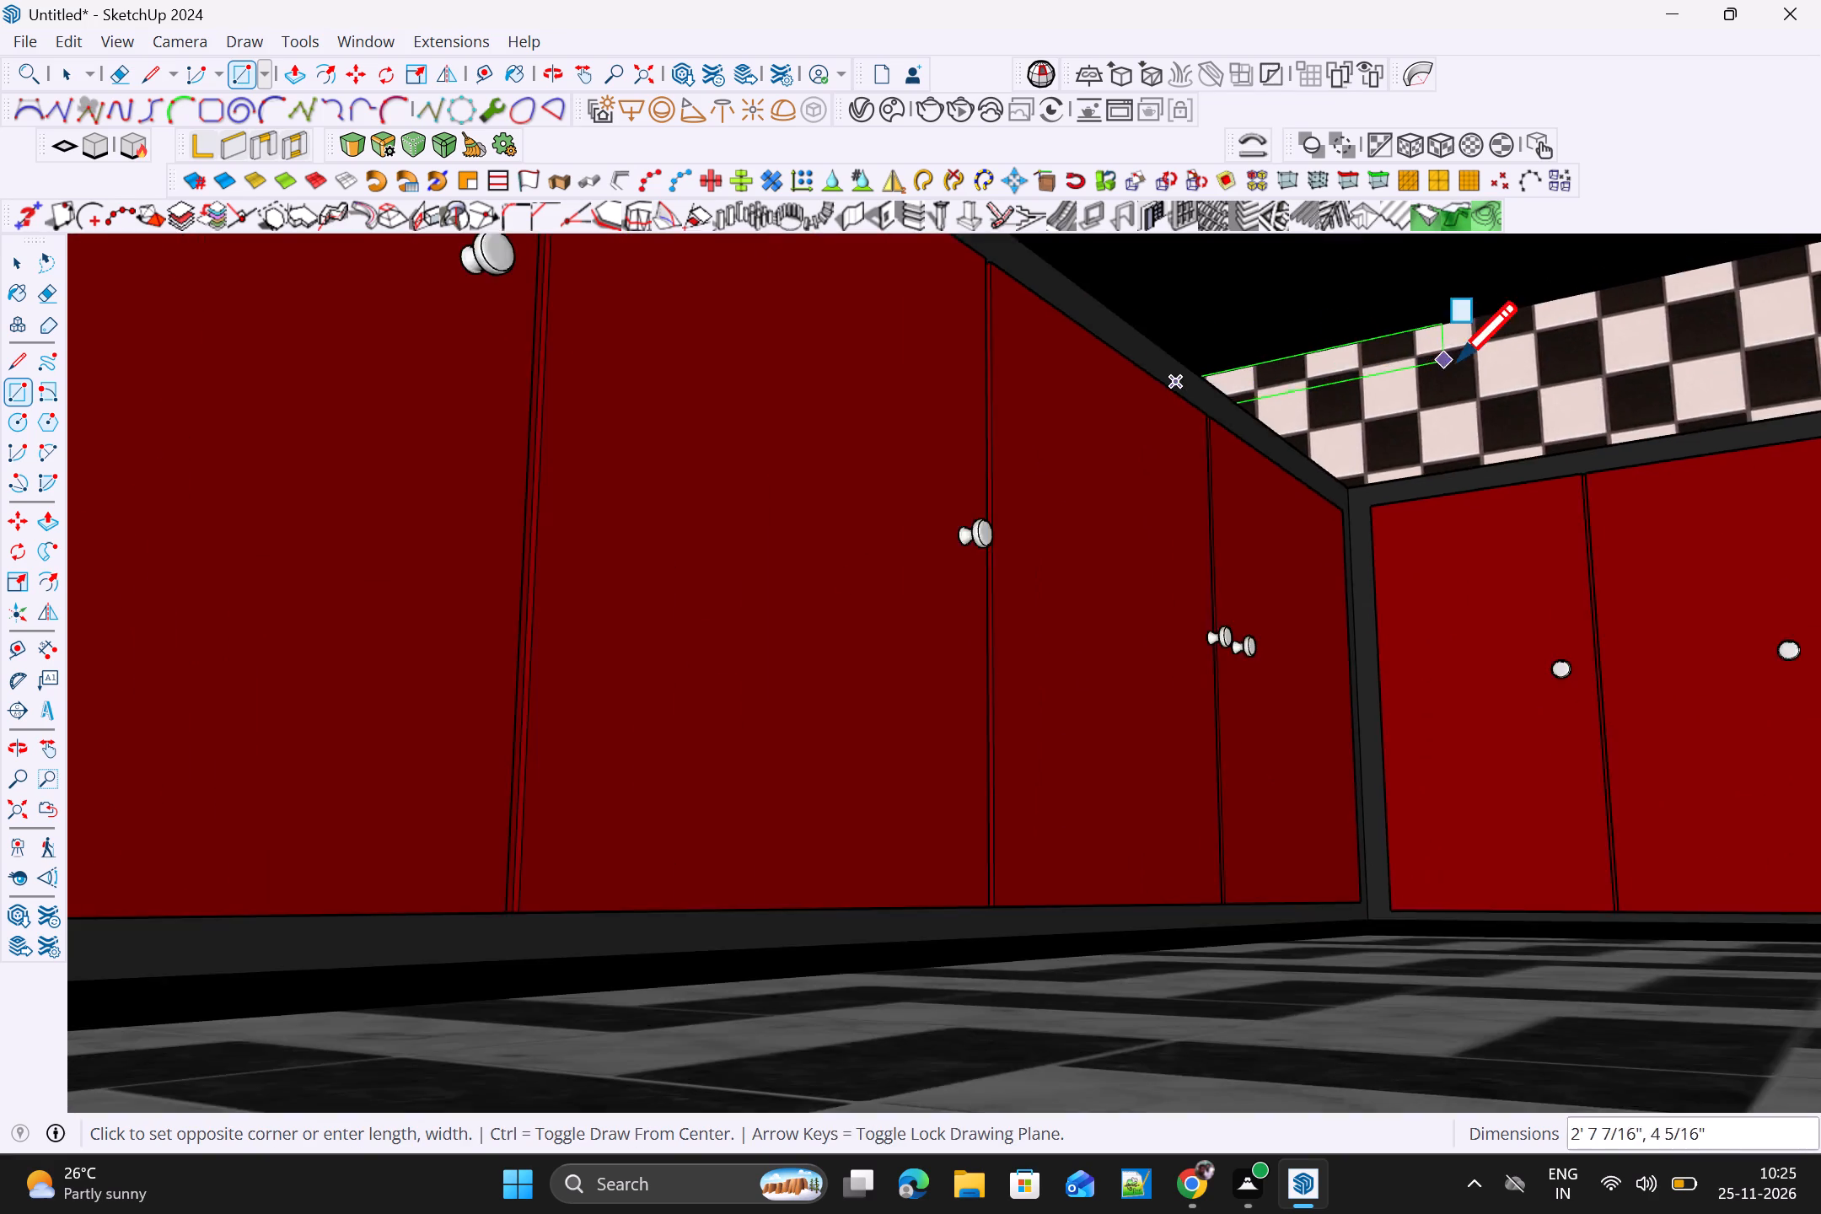
scroll(1457, 362, down, 6)
shift+middle_drag(1737, 344, 431, 776)
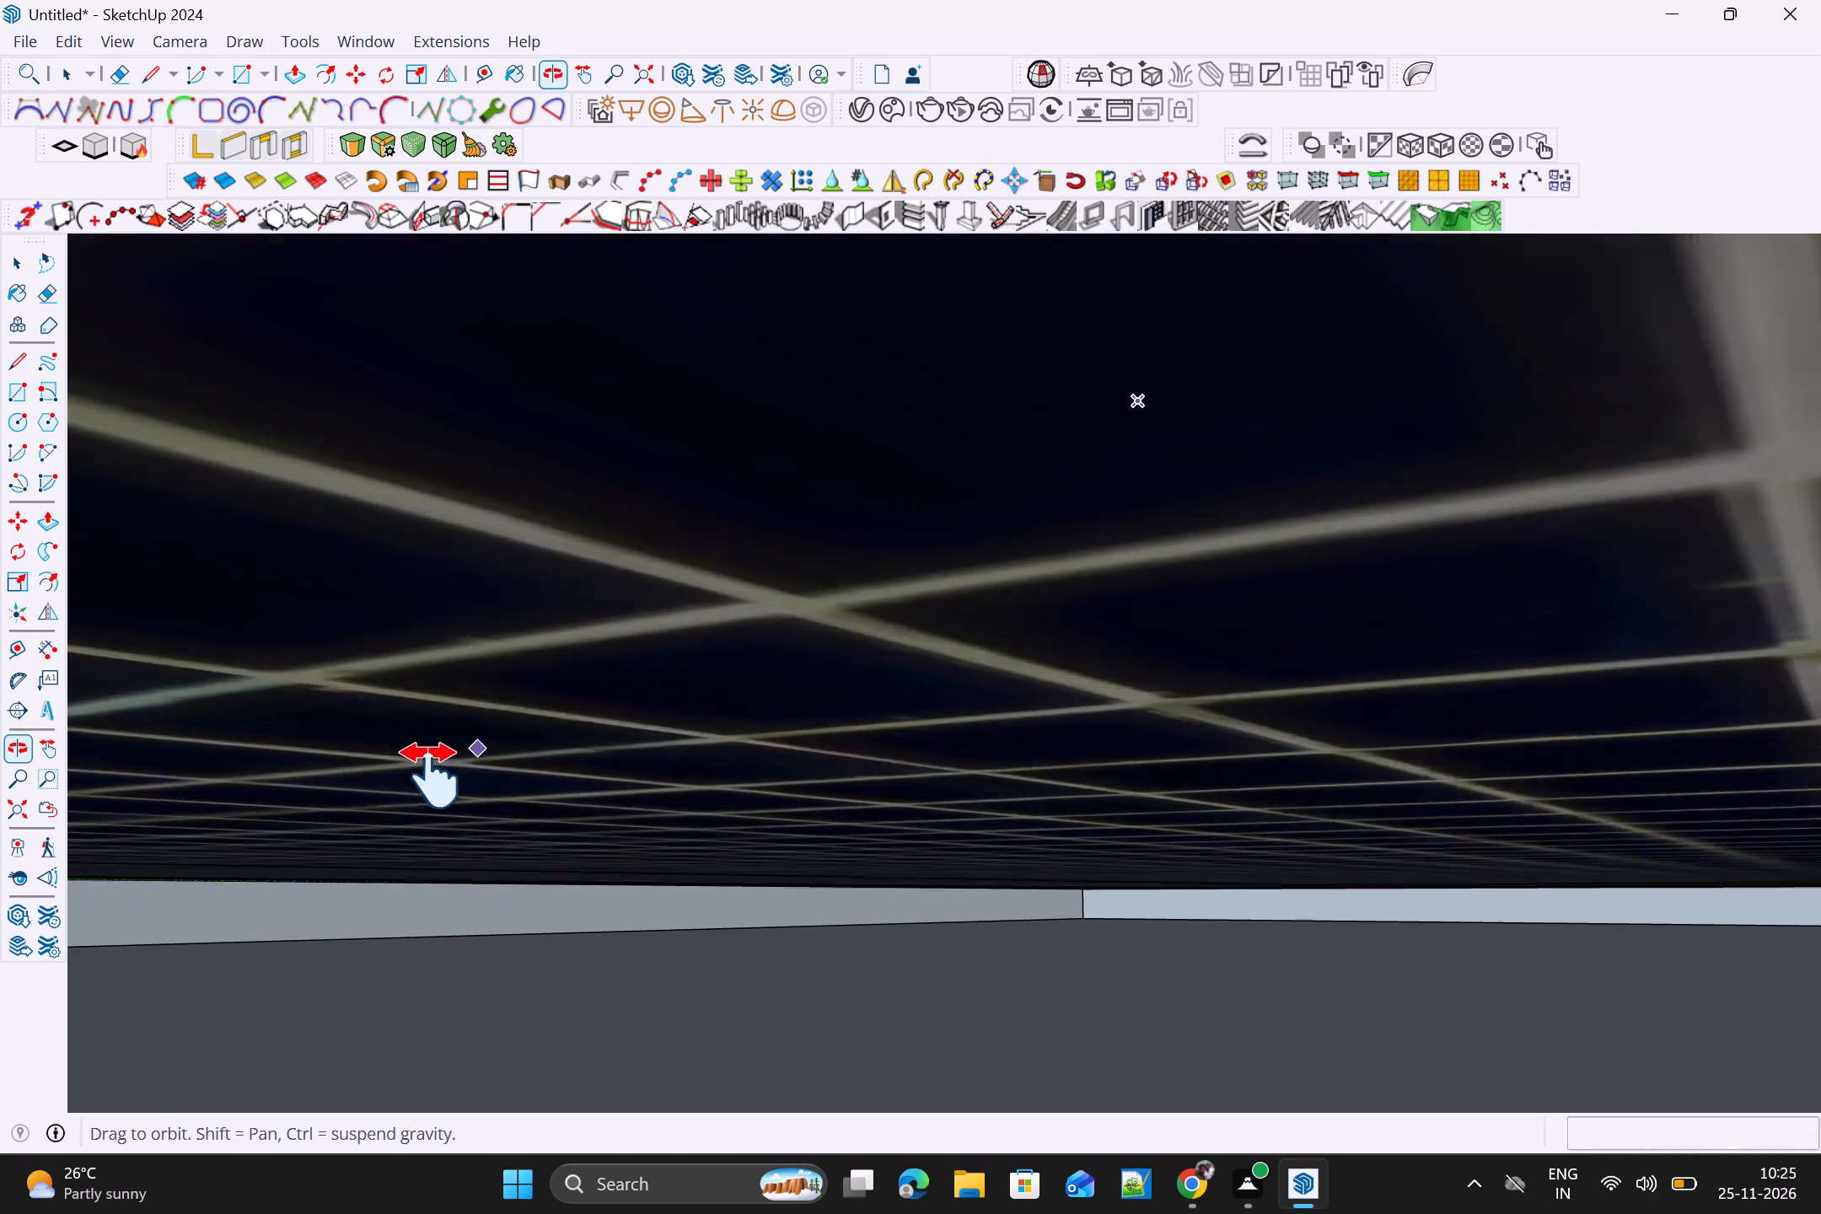
shift+middle_drag(431, 776, 389, 811)
shift+scroll(389, 811, up, 1)
scroll(1002, 422, down, 6)
shift+middle_drag(1292, 384, 733, 805)
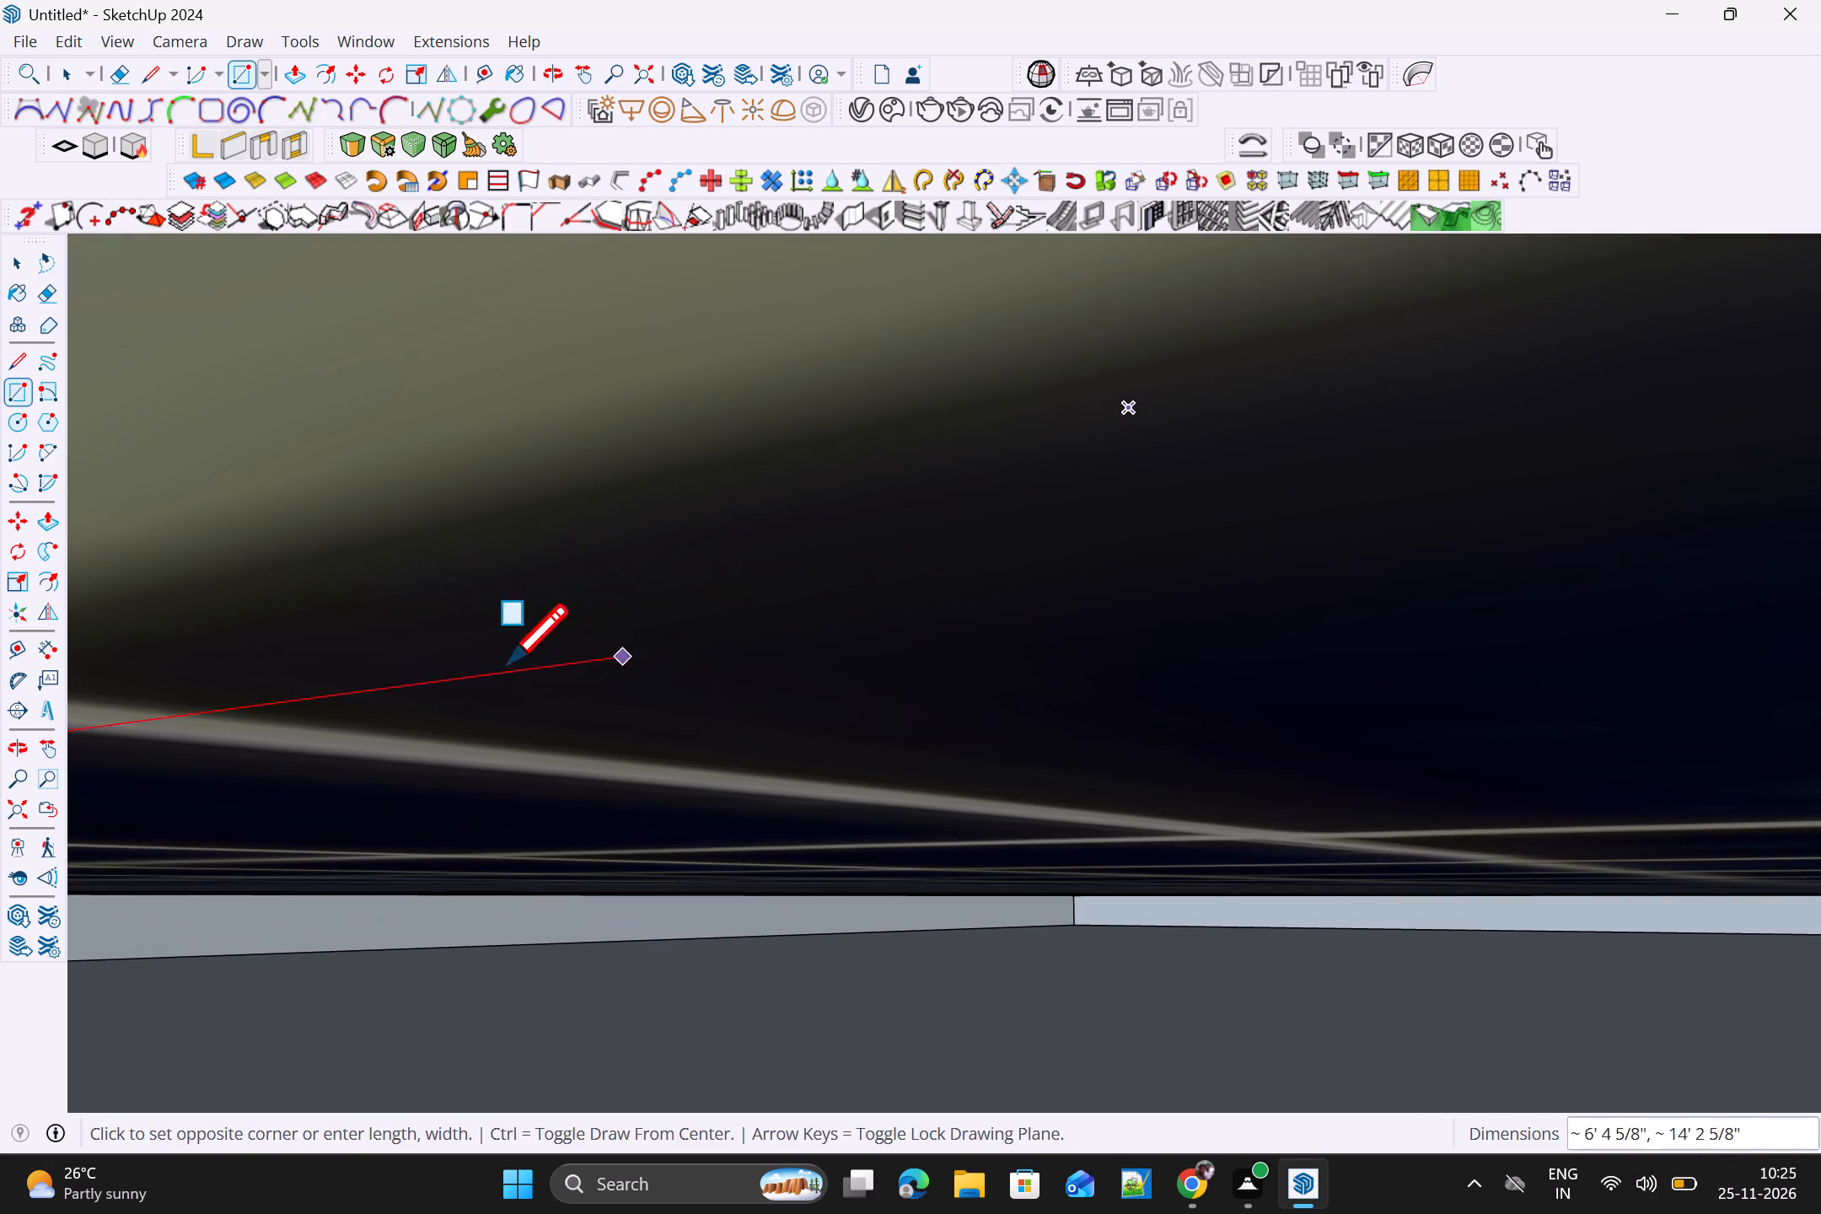
click(49, 808)
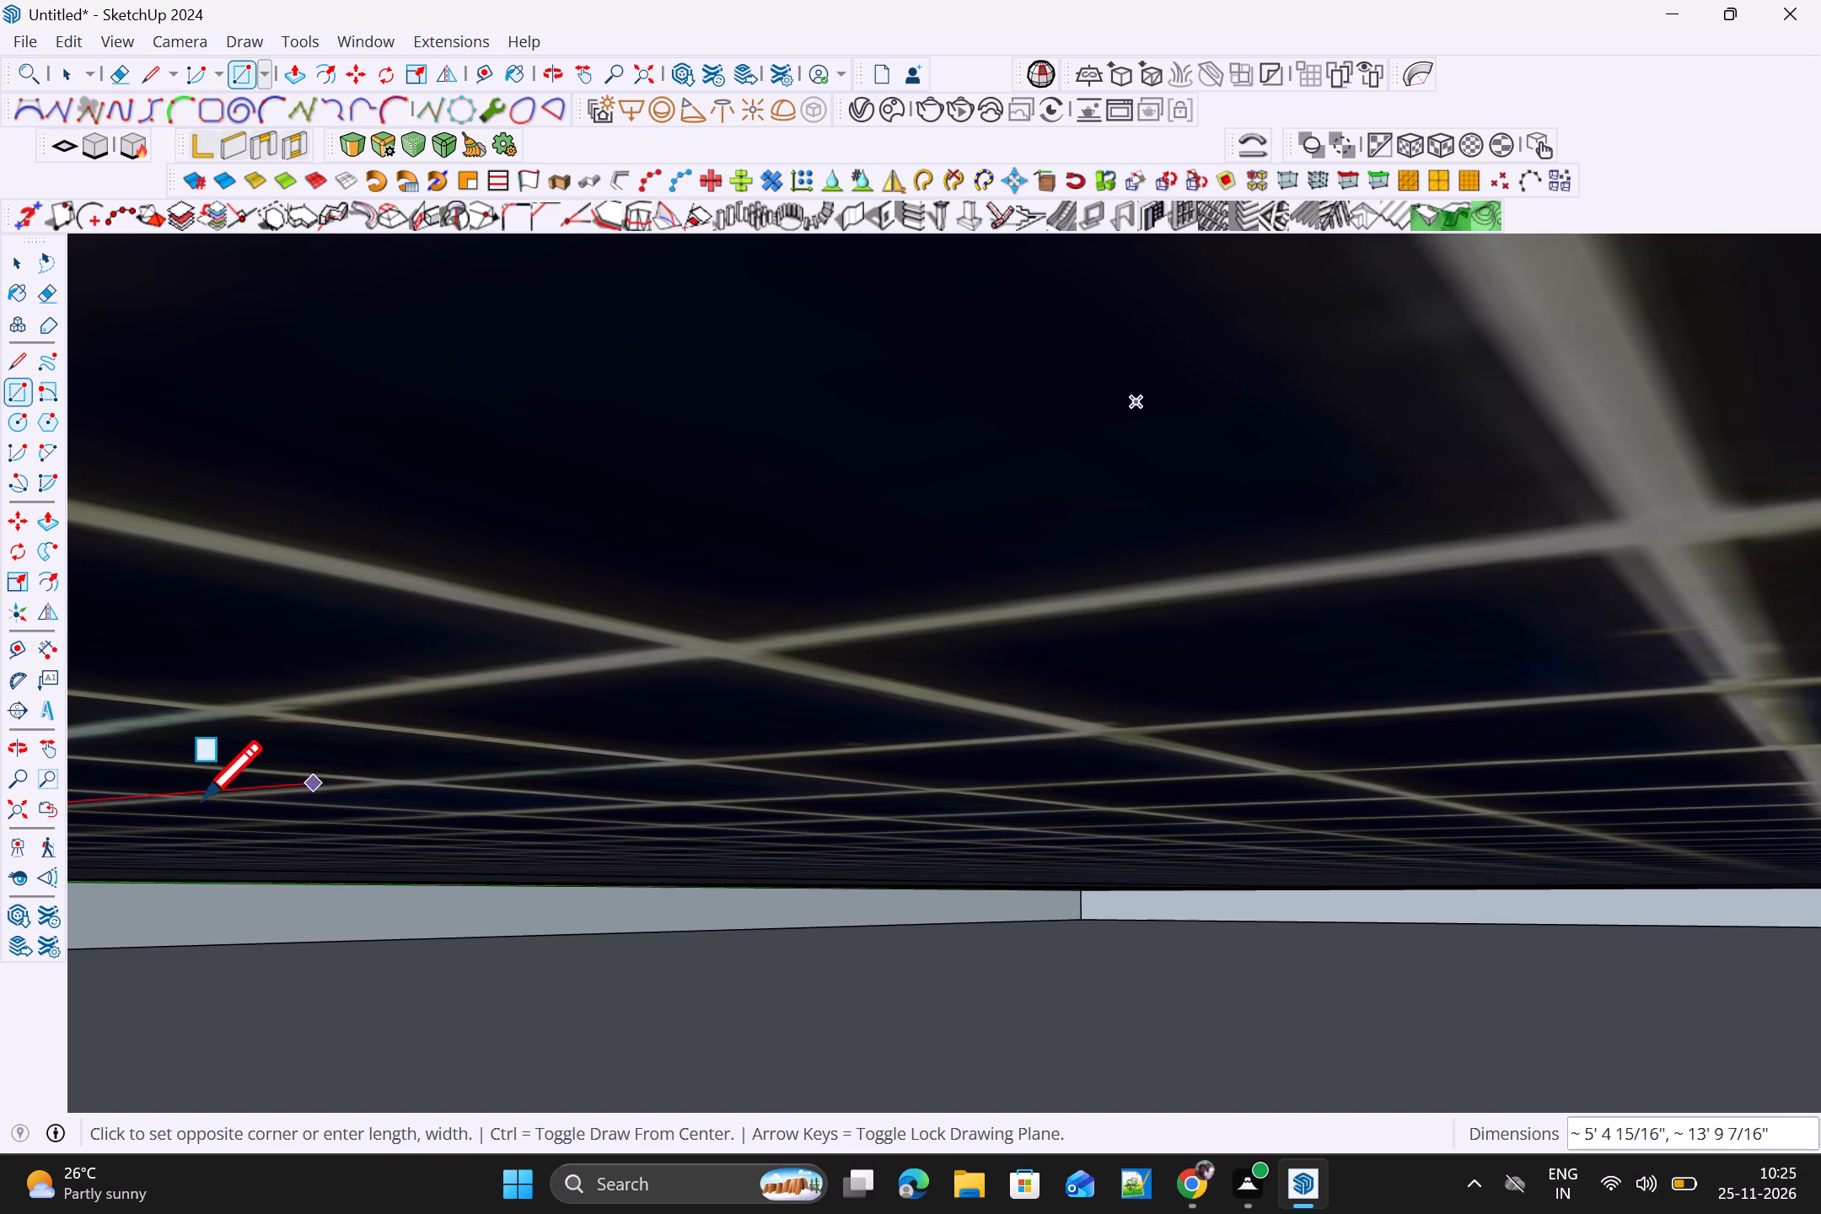
click(22, 814)
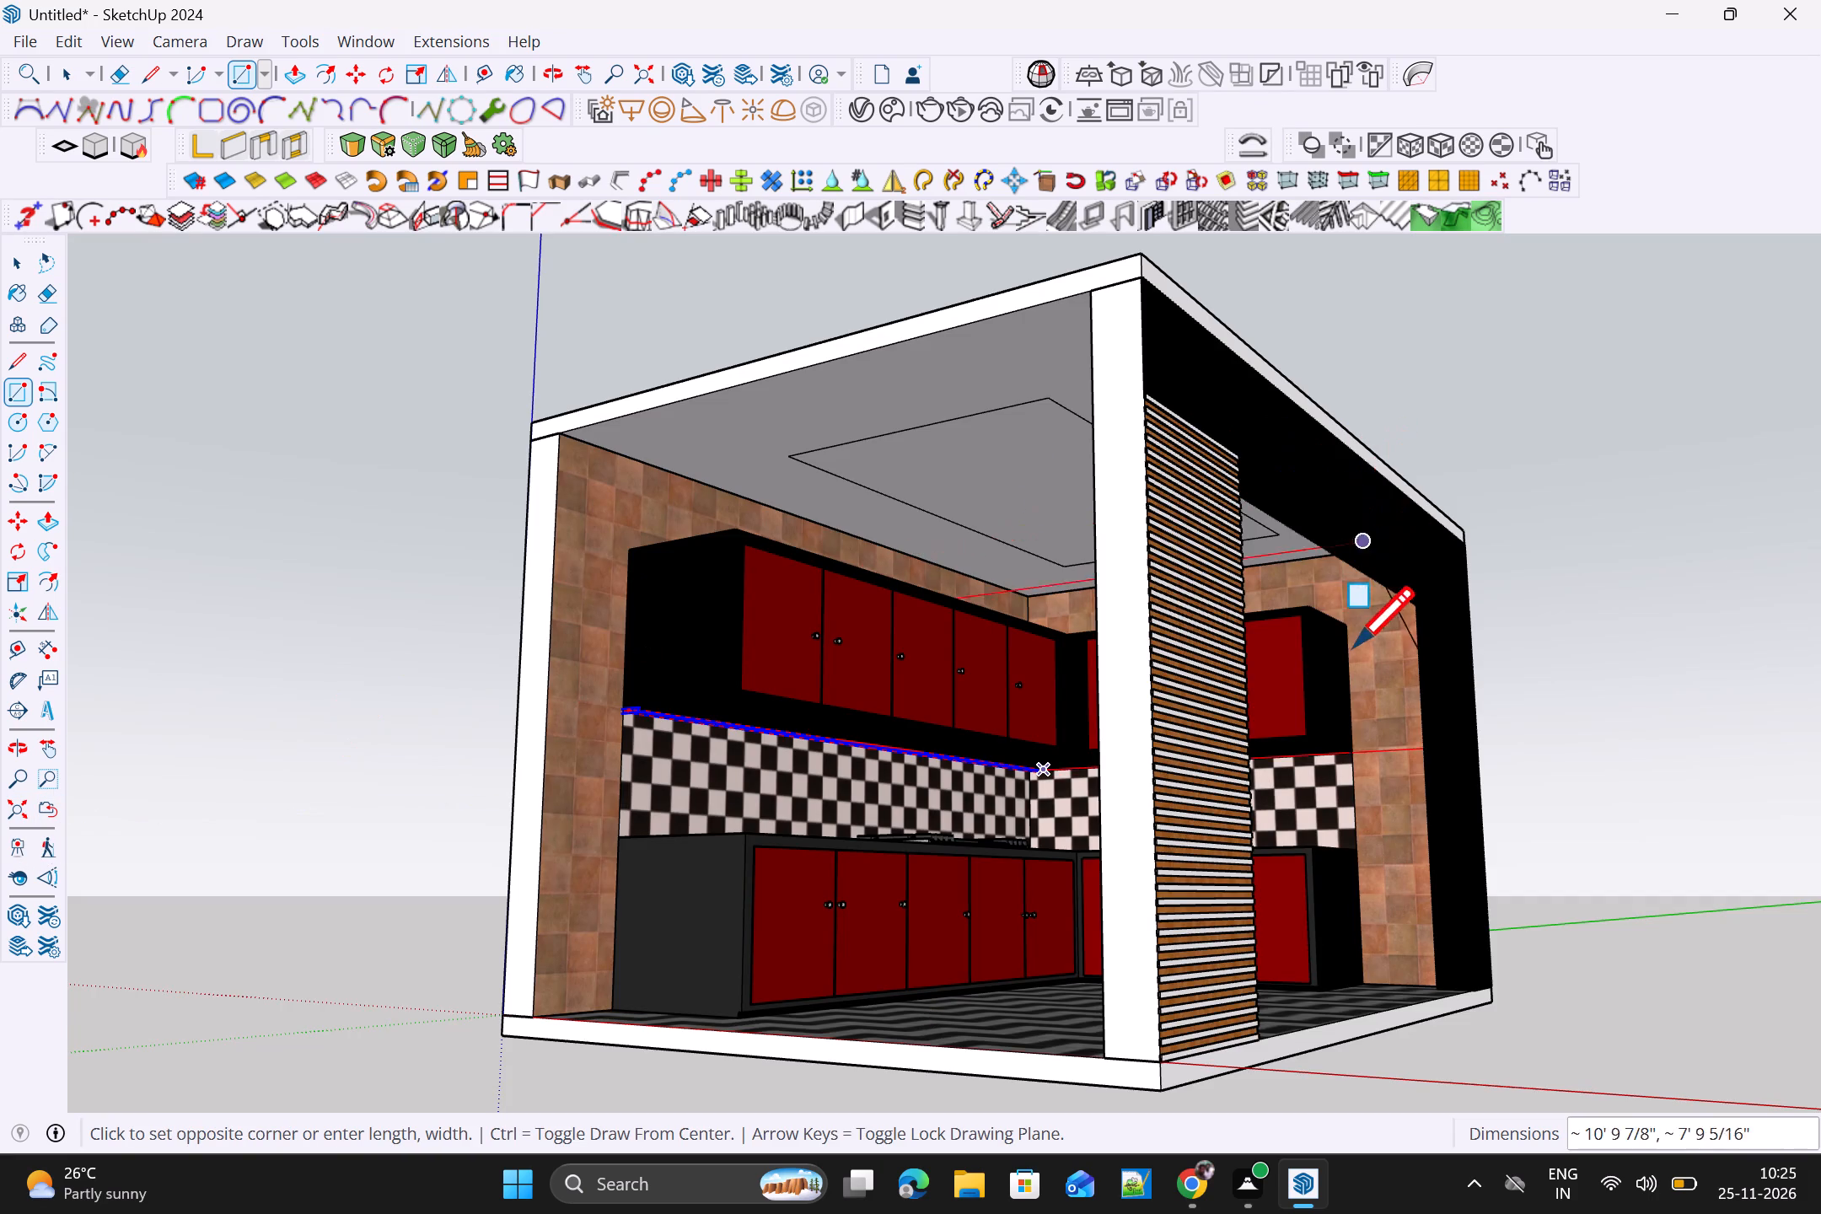
scroll(1356, 659, up, 4)
scroll(1365, 777, up, 10)
middle_drag(1340, 787, 1303, 683)
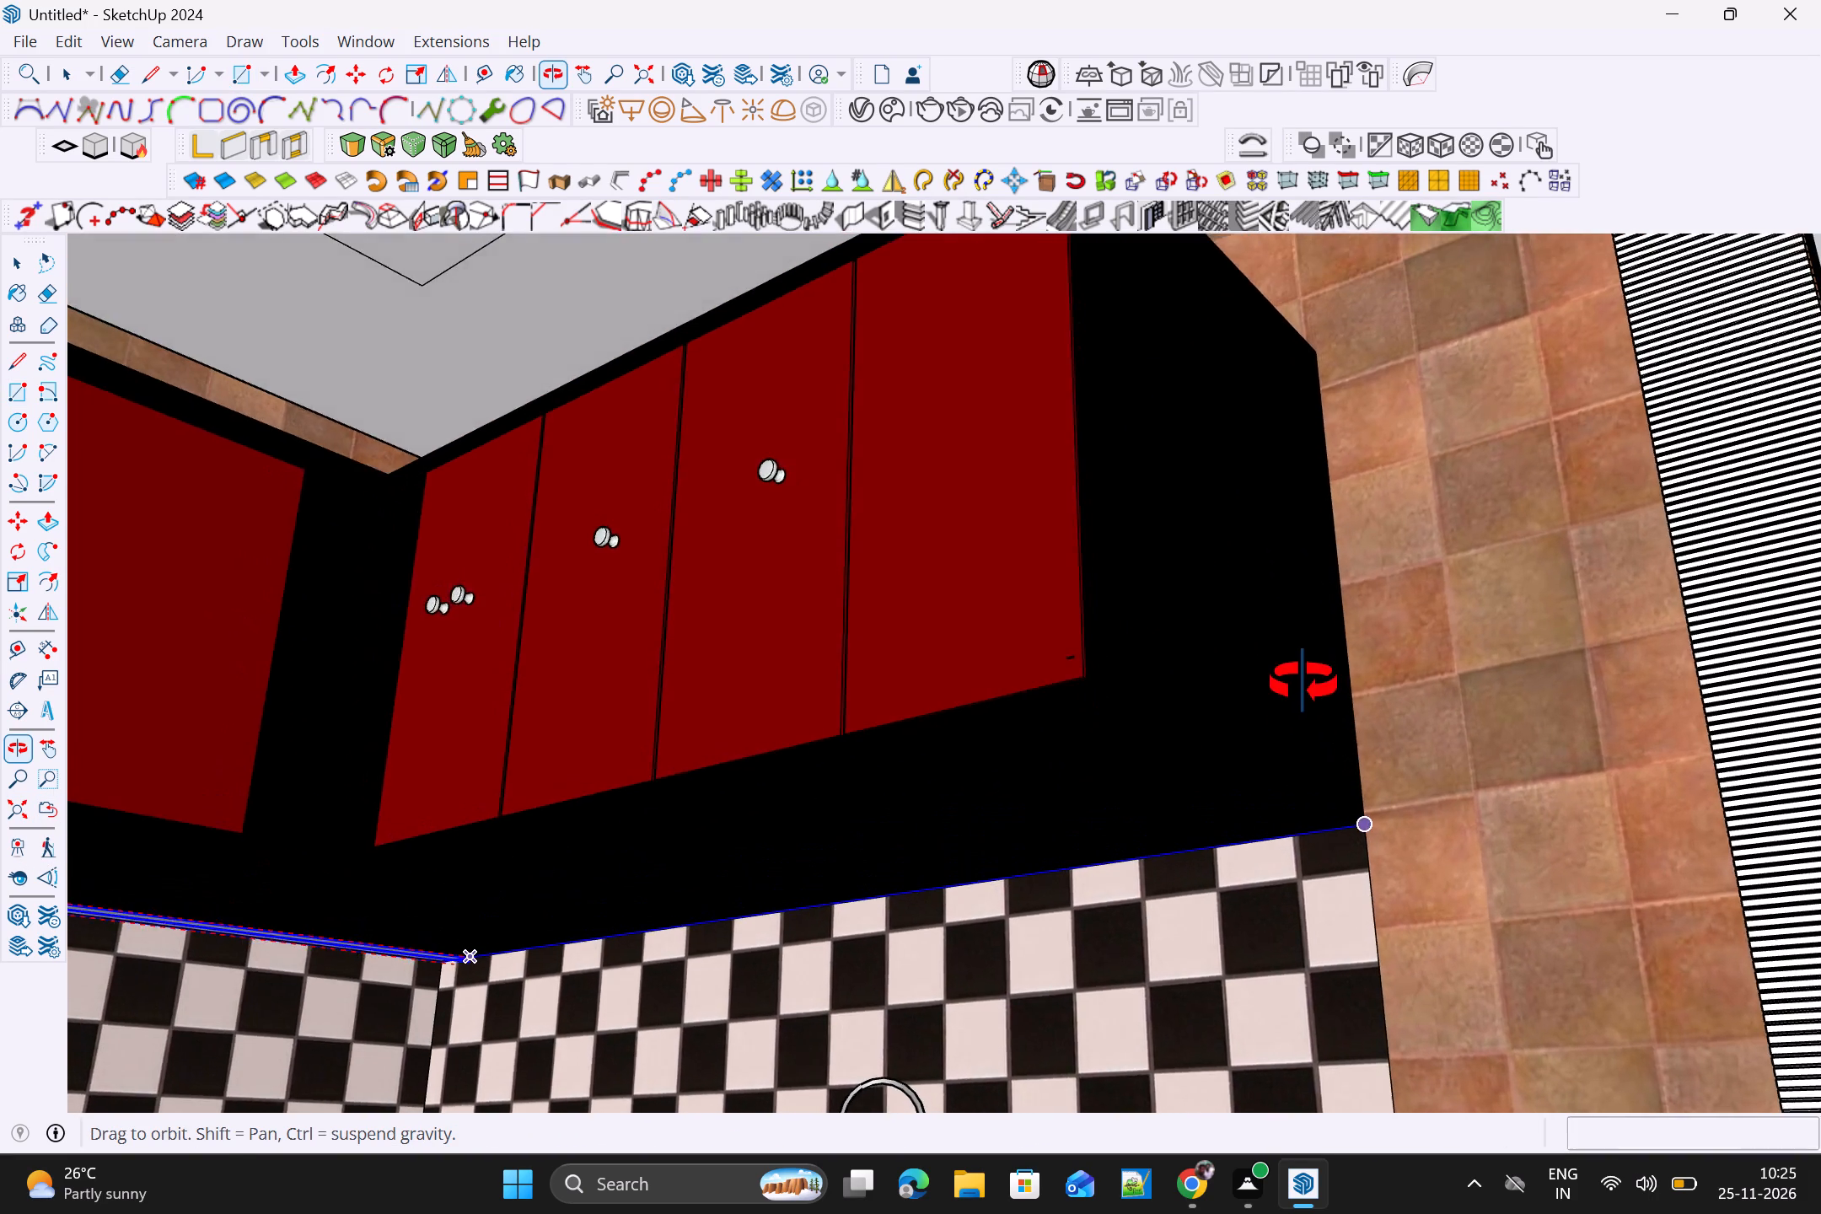
middle_drag(1303, 683, 1217, 645)
scroll(1318, 756, up, 7)
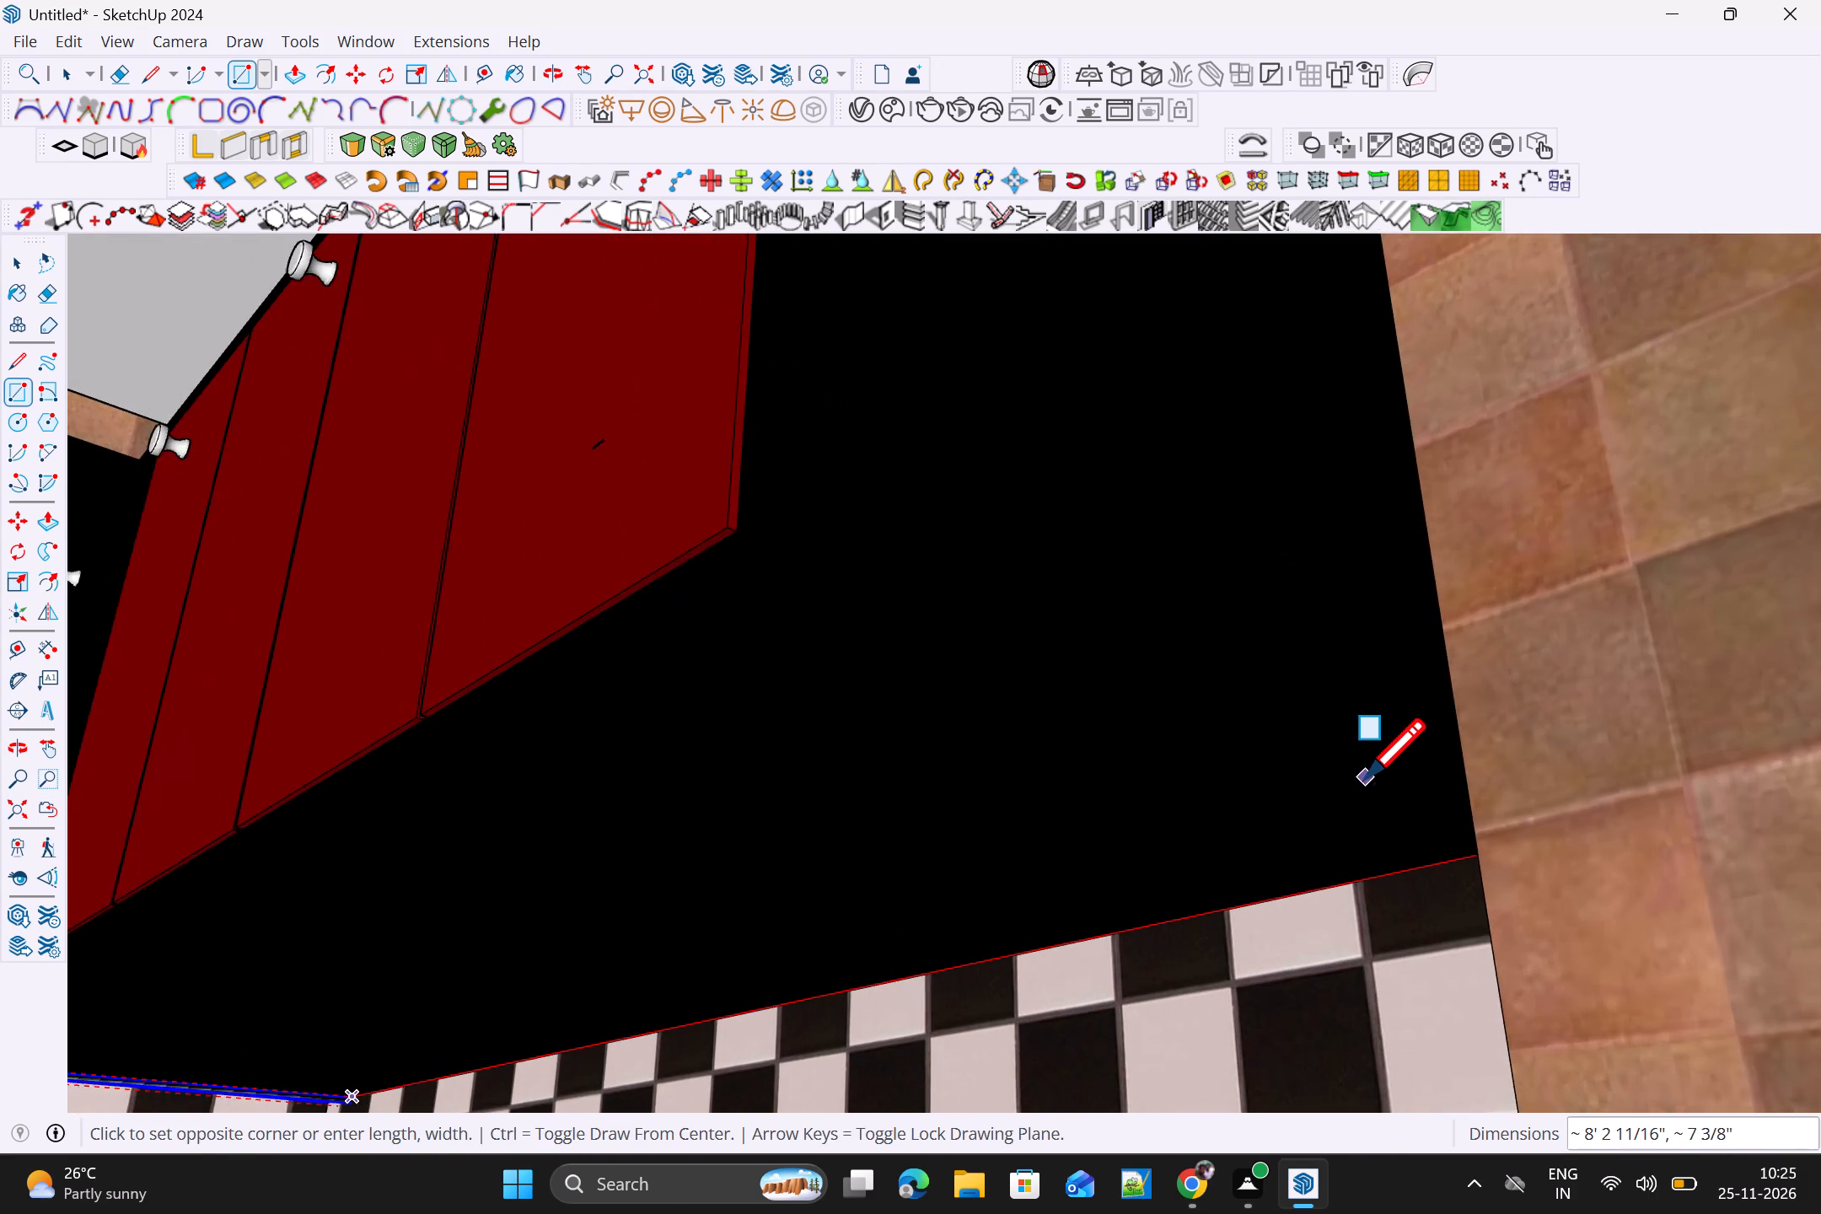
scroll(1386, 811, up, 1)
middle_drag(1397, 820, 1603, 776)
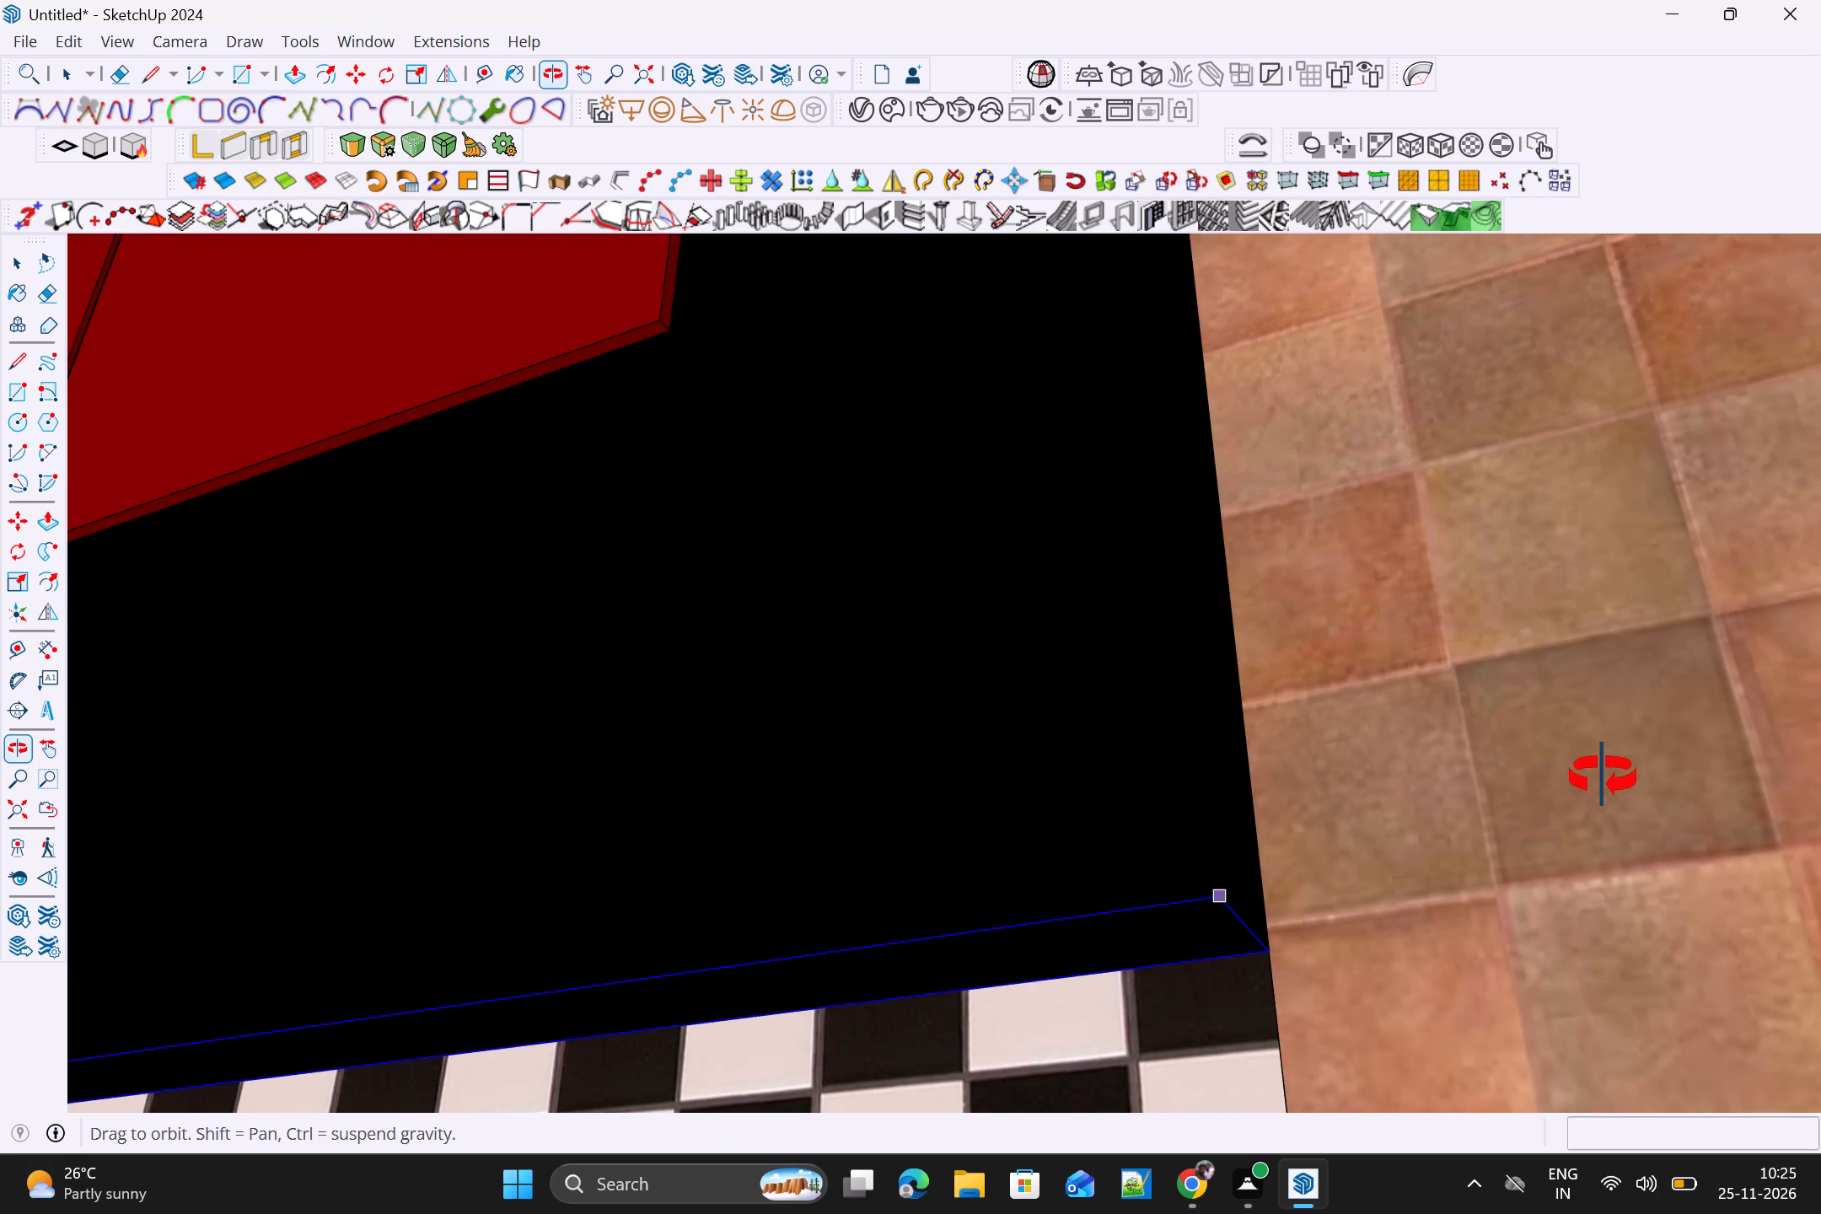
middle_drag(1603, 776, 1603, 776)
scroll(1197, 909, up, 4)
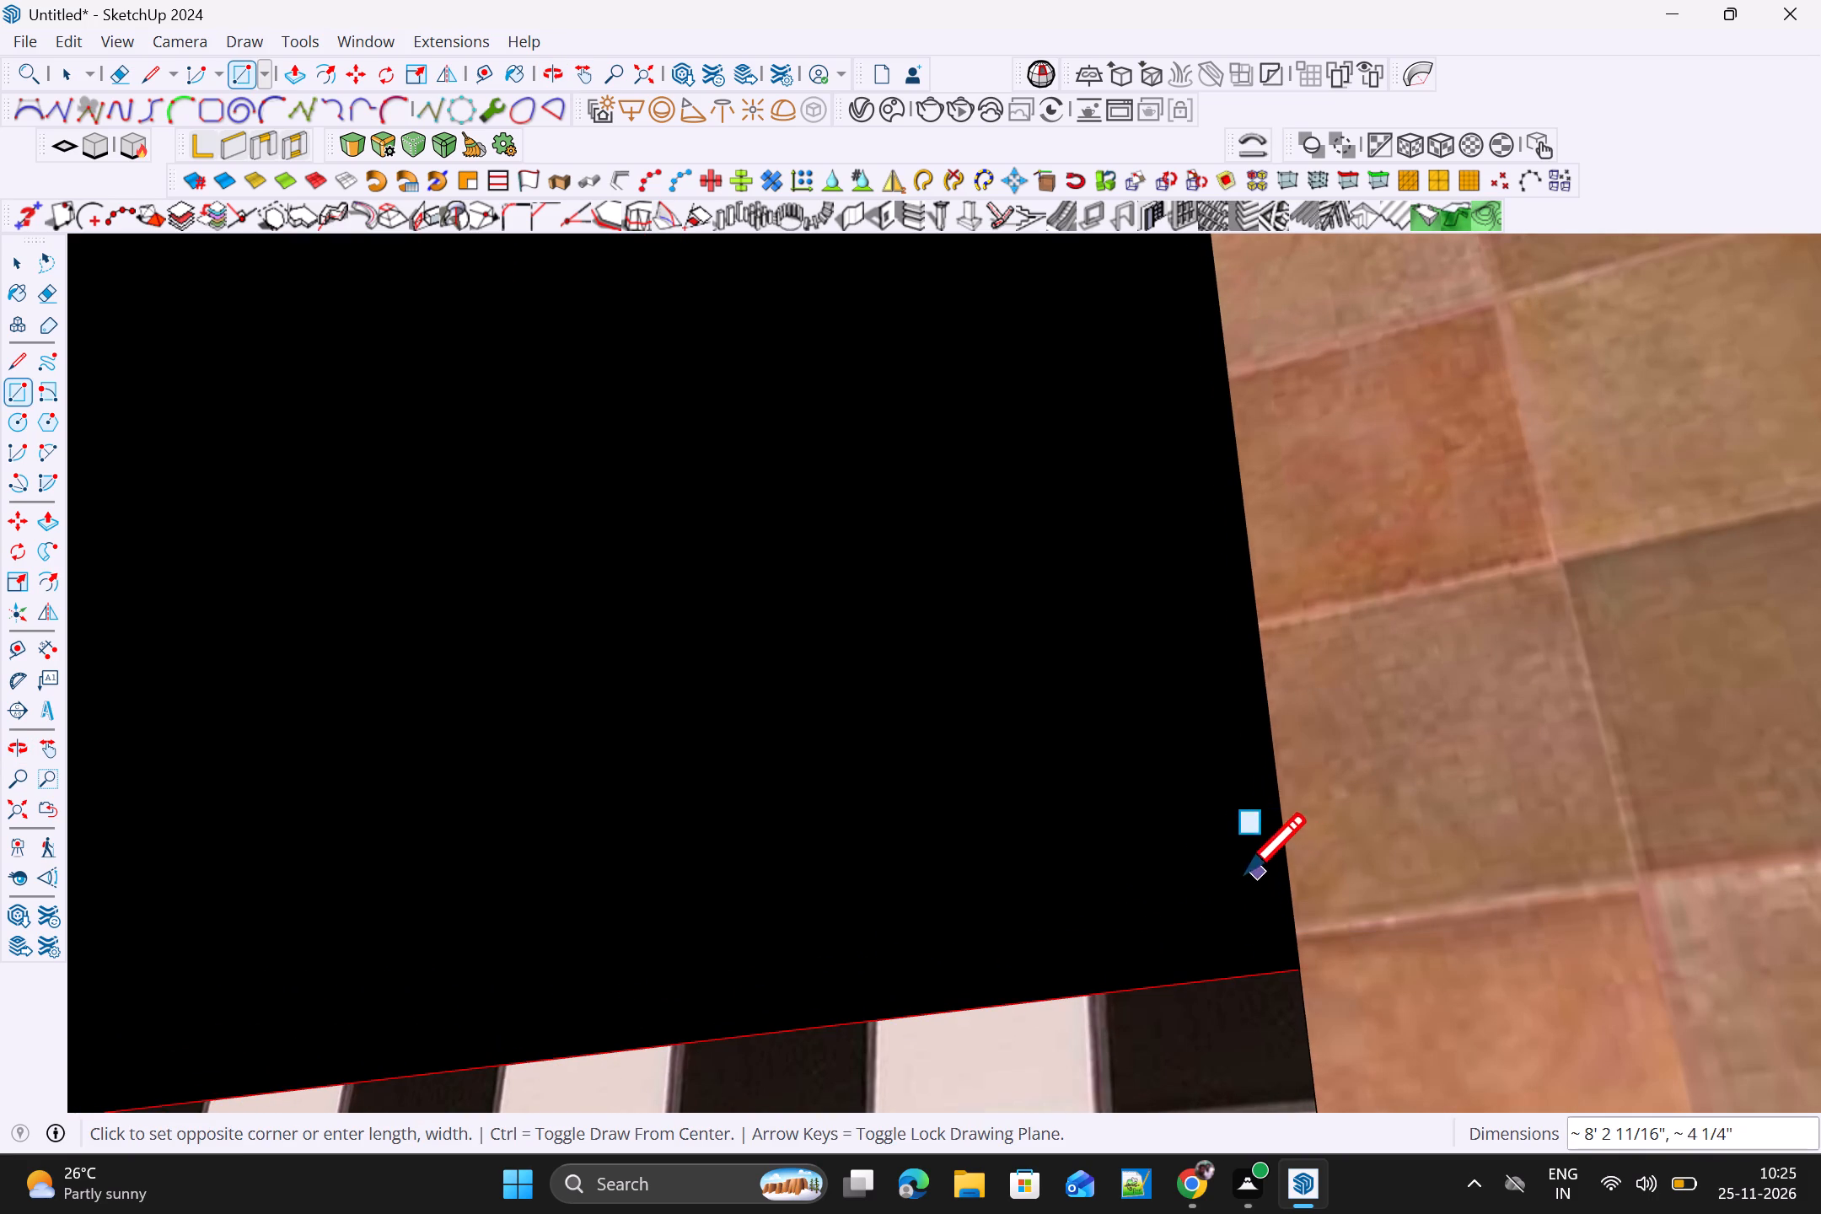
scroll(1244, 886, down, 4)
middle_drag(1226, 906, 1450, 893)
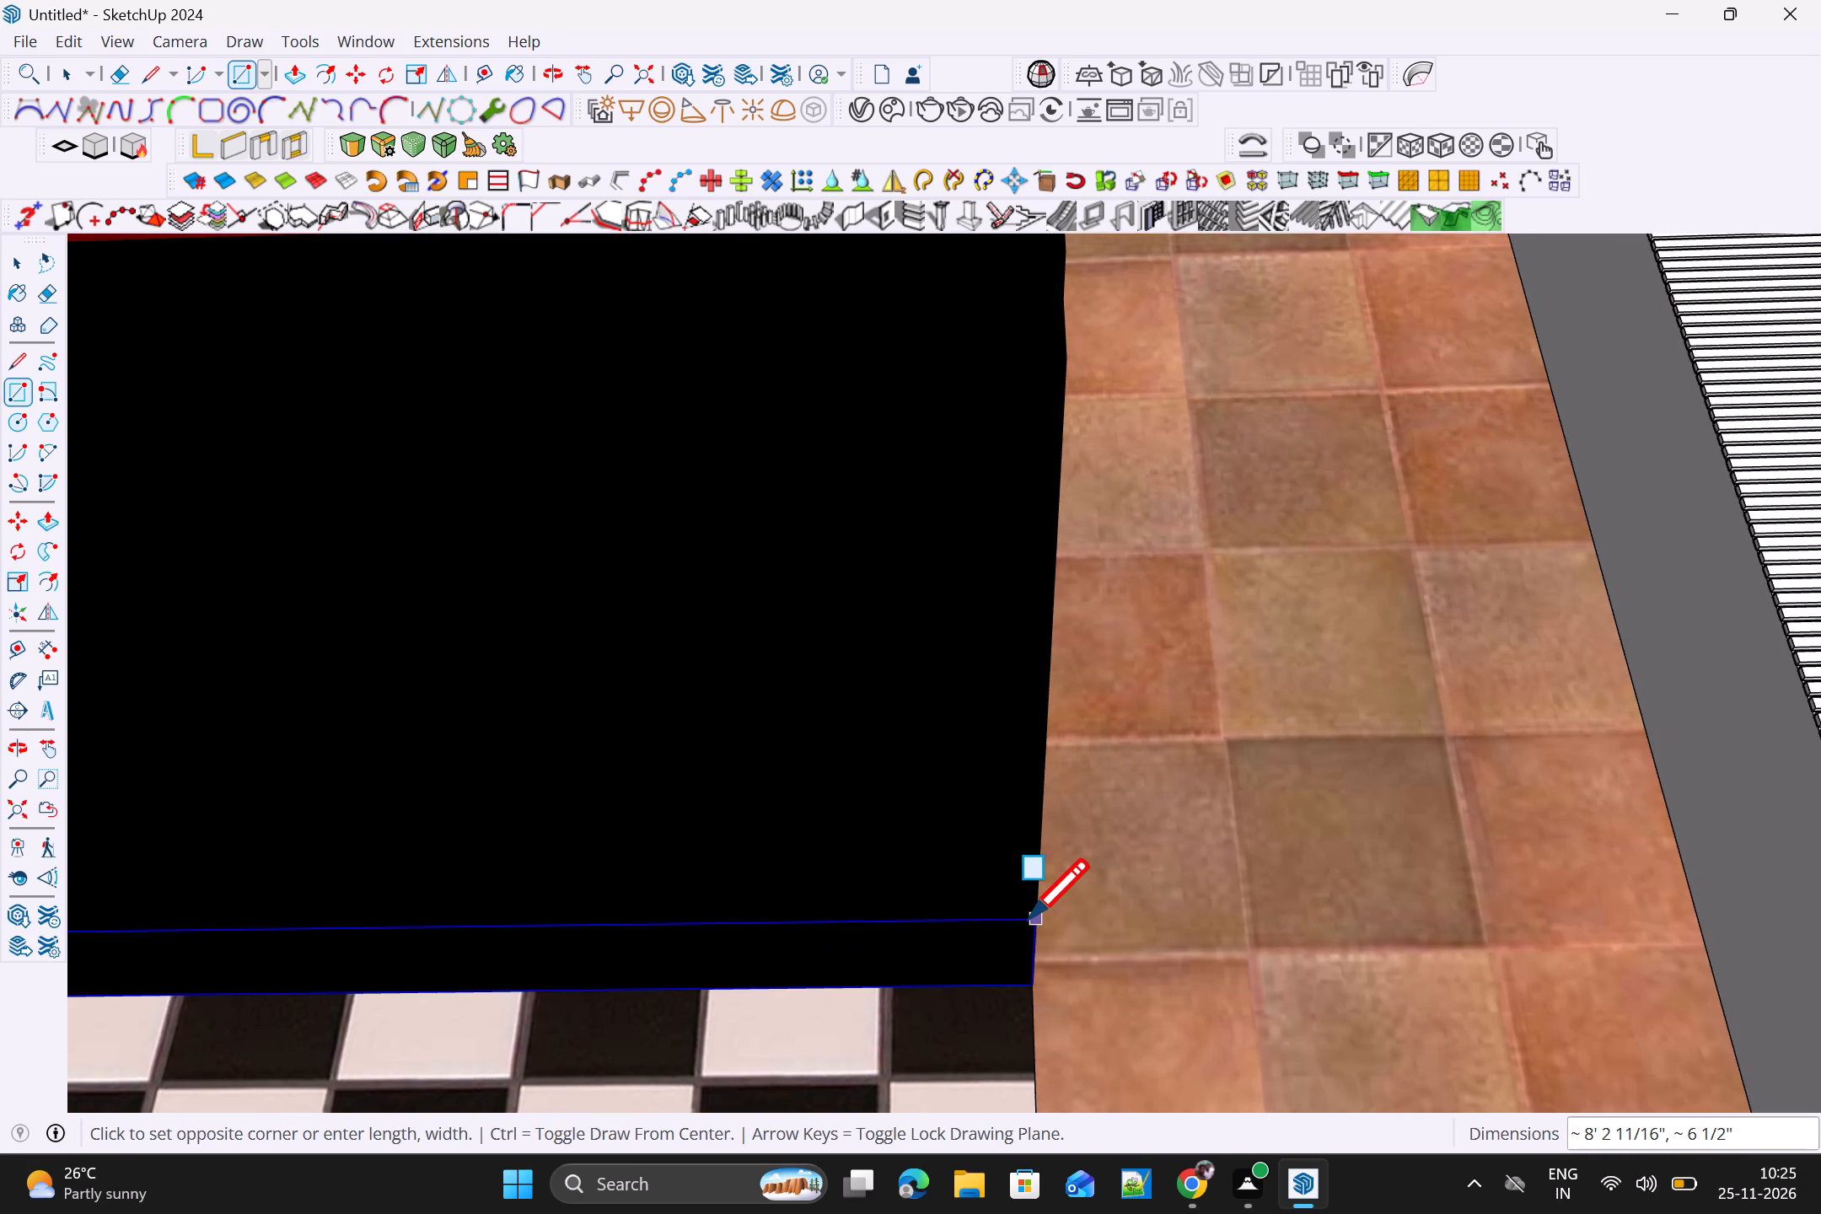
click(1029, 919)
Group the short wall's thin under-cabinet rectangle with its edges and convert the group into a V-Ray Mesh Light.
key(space)
click(975, 947)
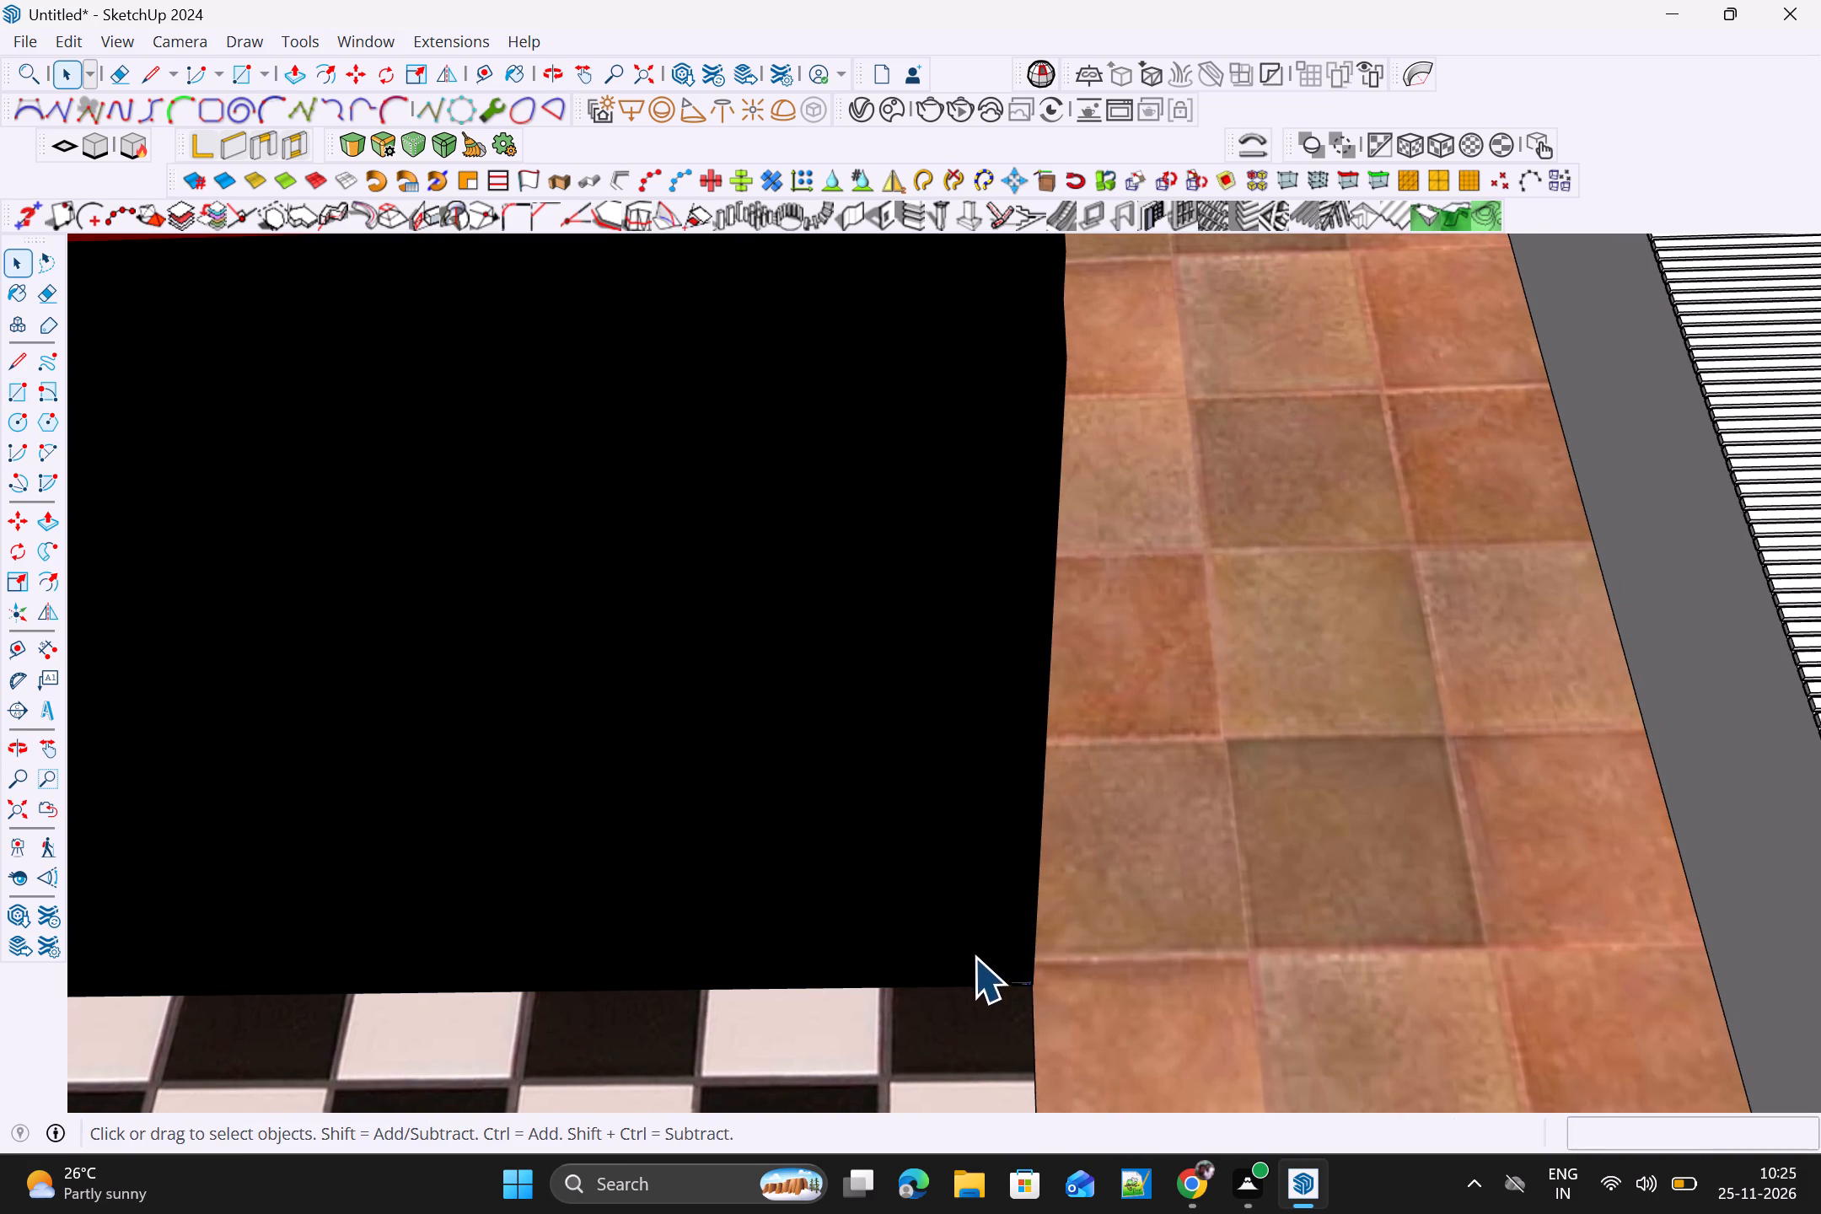
middle_drag(984, 967, 1131, 927)
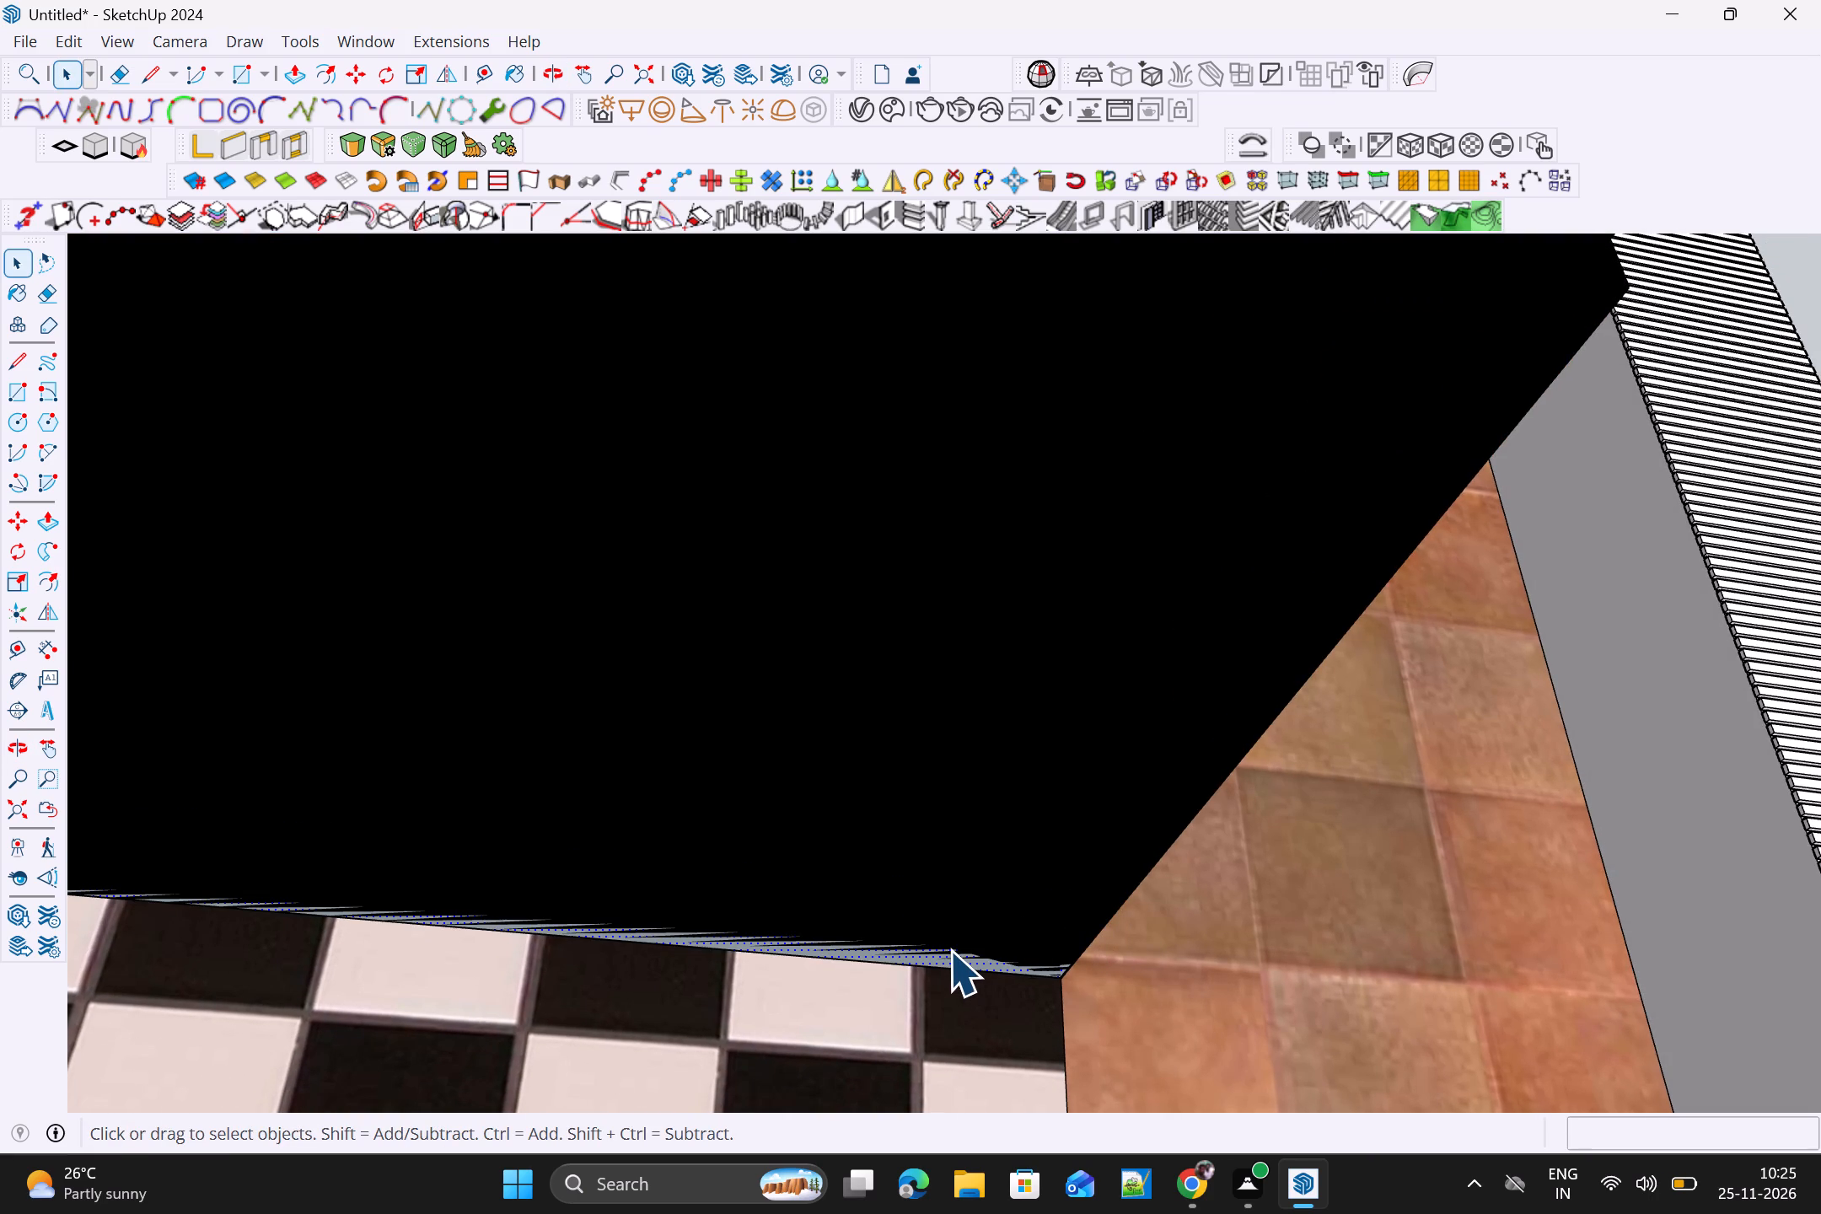
triple_click(949, 950)
click(955, 945)
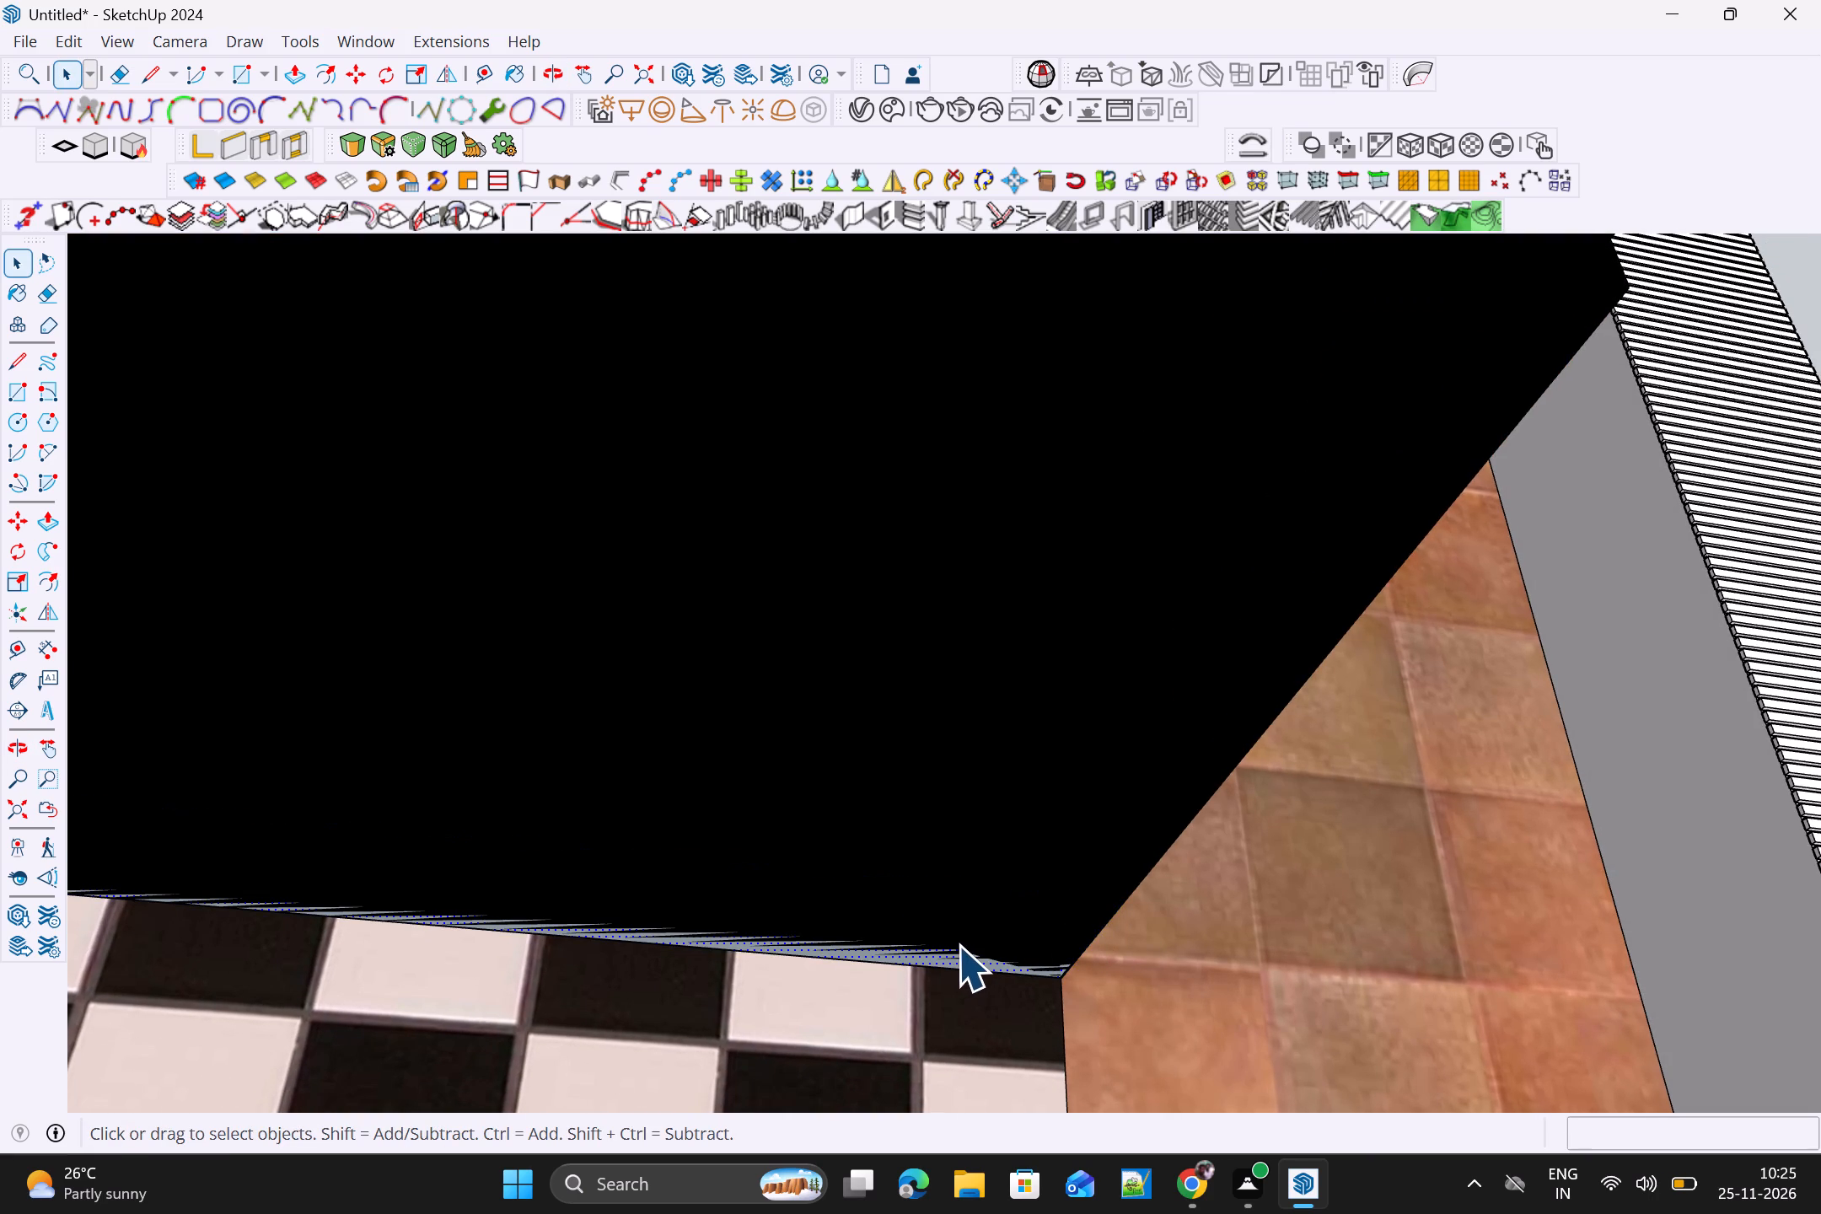
double_click(958, 945)
double_click(962, 945)
right_click(962, 945)
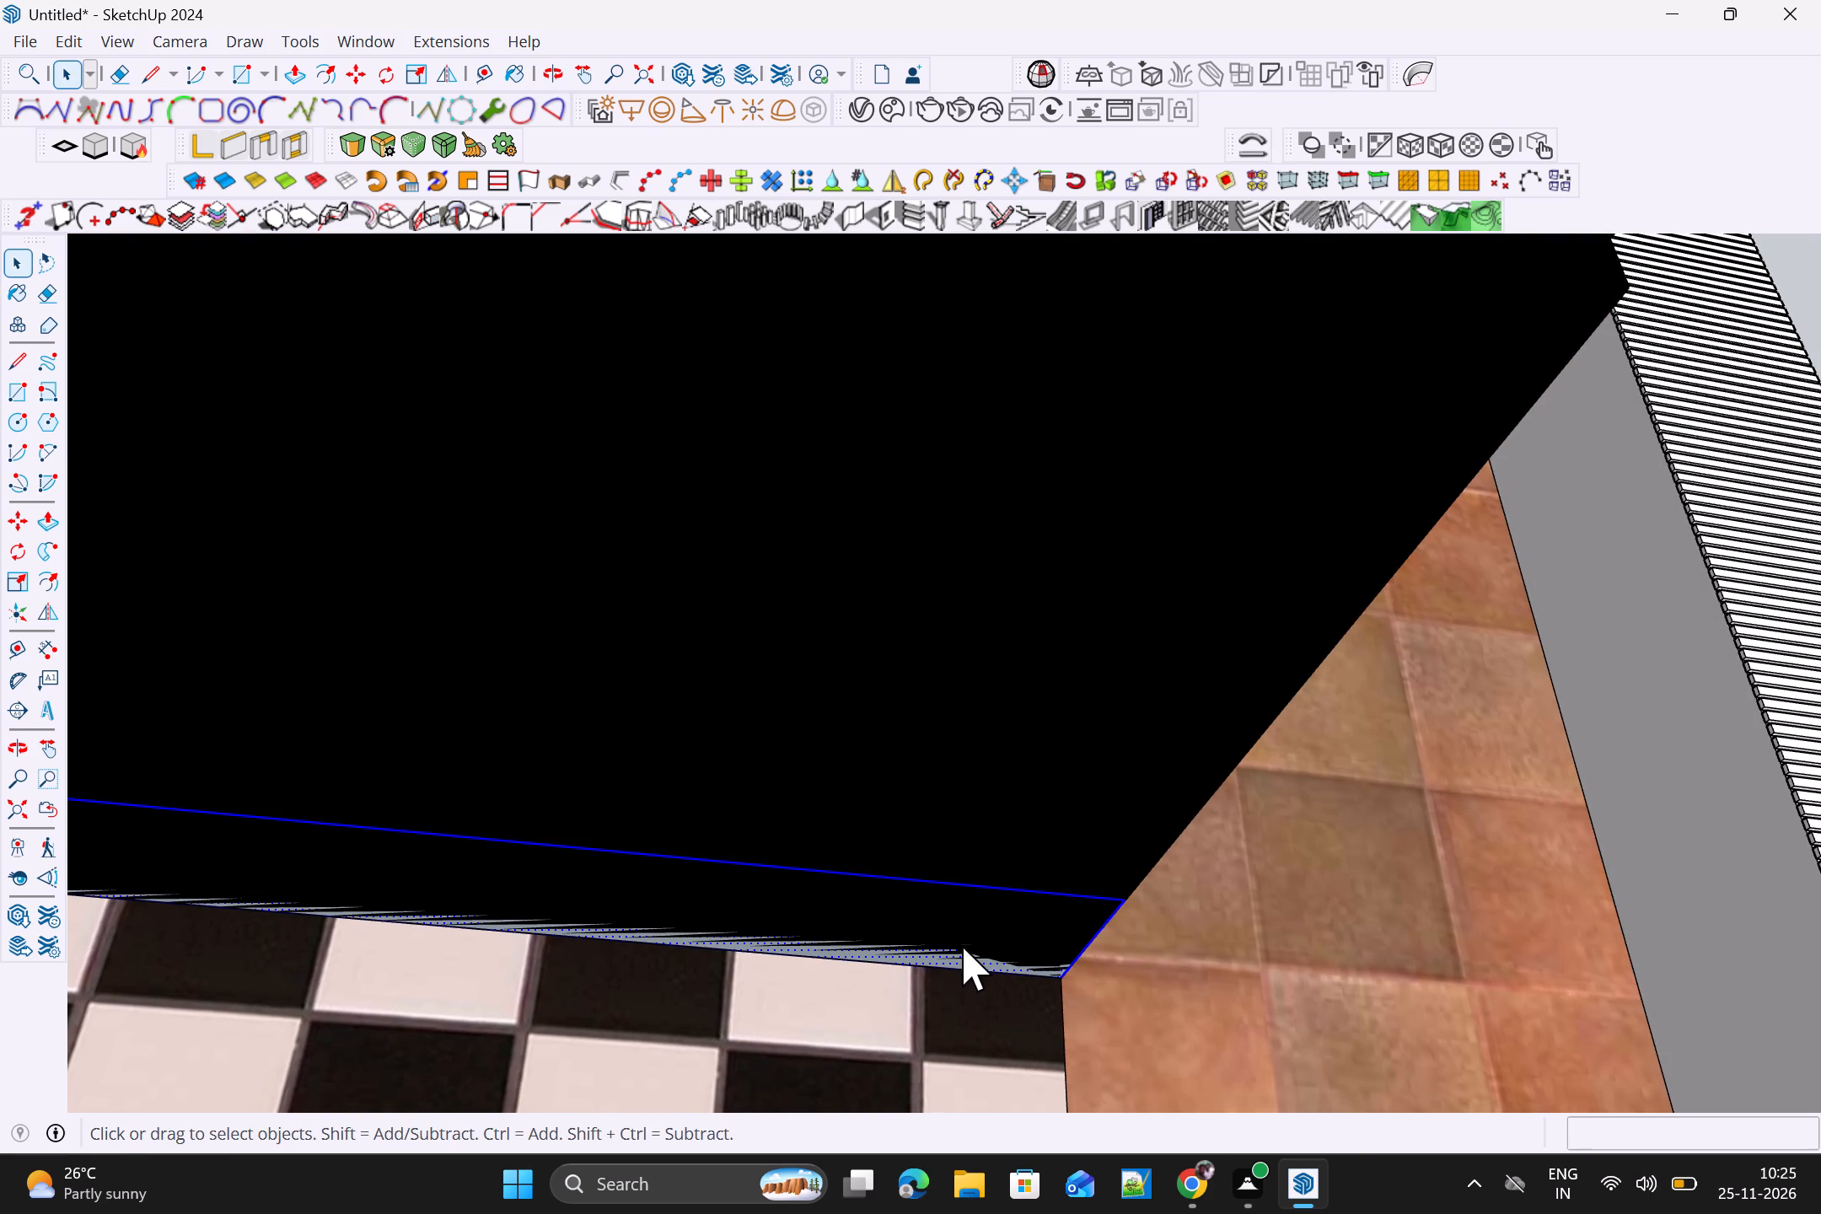
click(1048, 556)
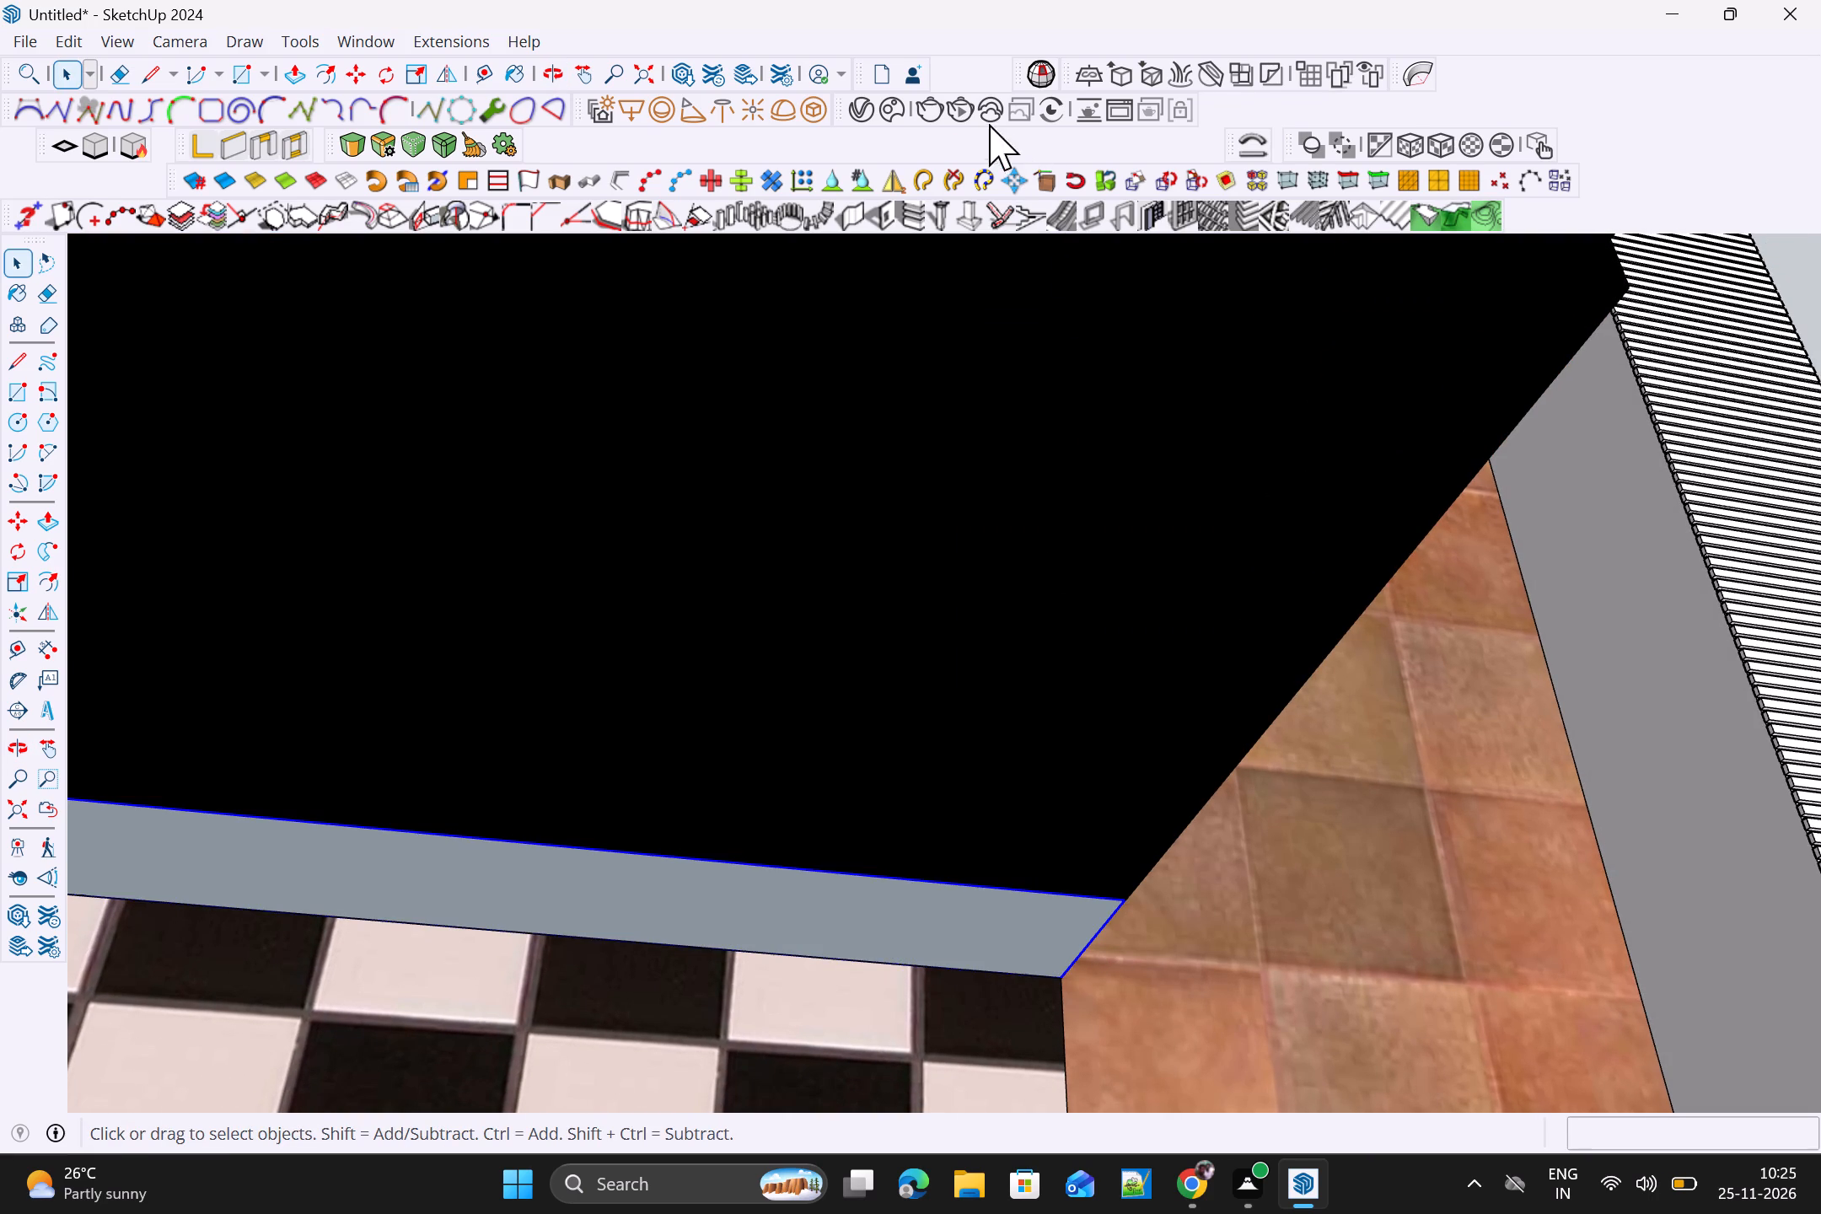
click(803, 110)
Examine the light strips under the upper cabinets along both walls from several angles.
scroll(906, 251, down, 5)
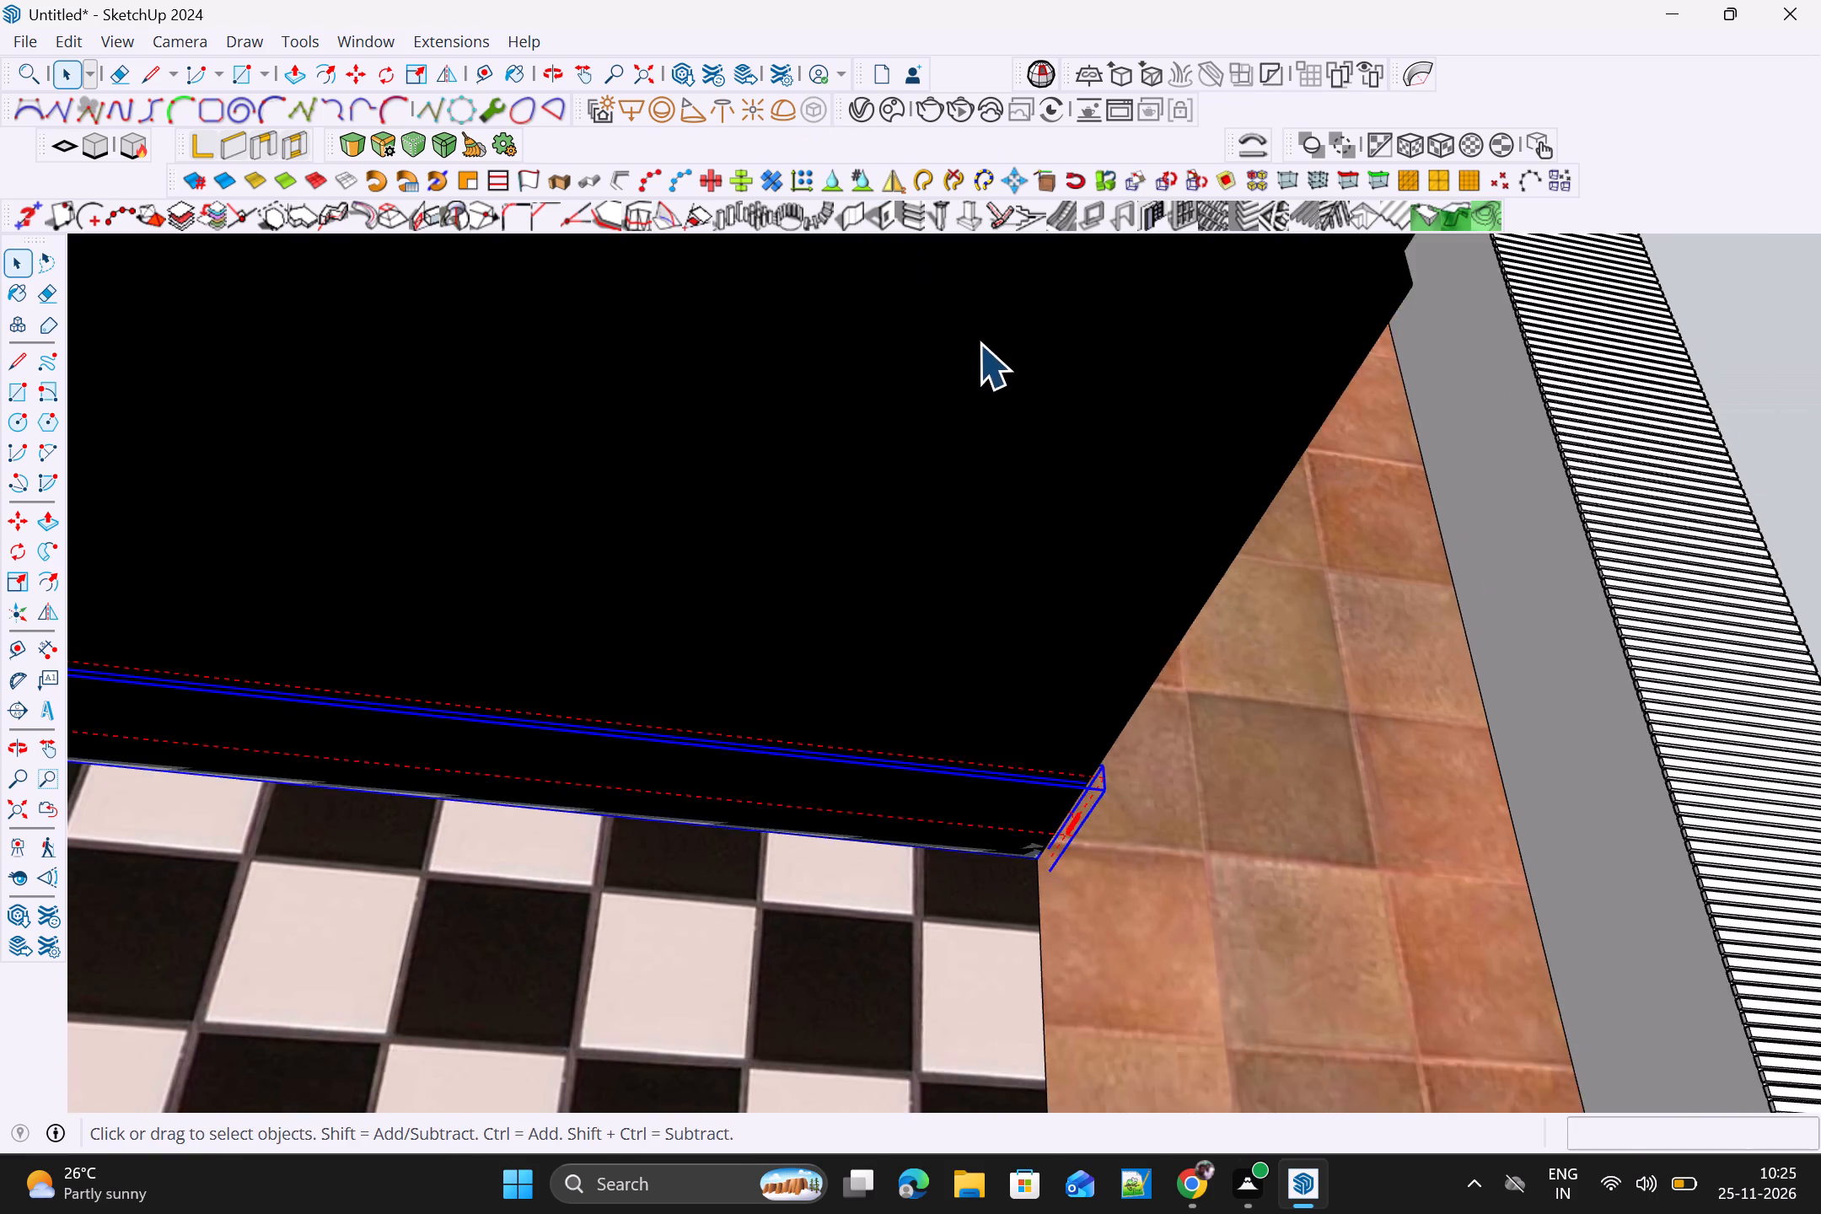
scroll(985, 372, down, 13)
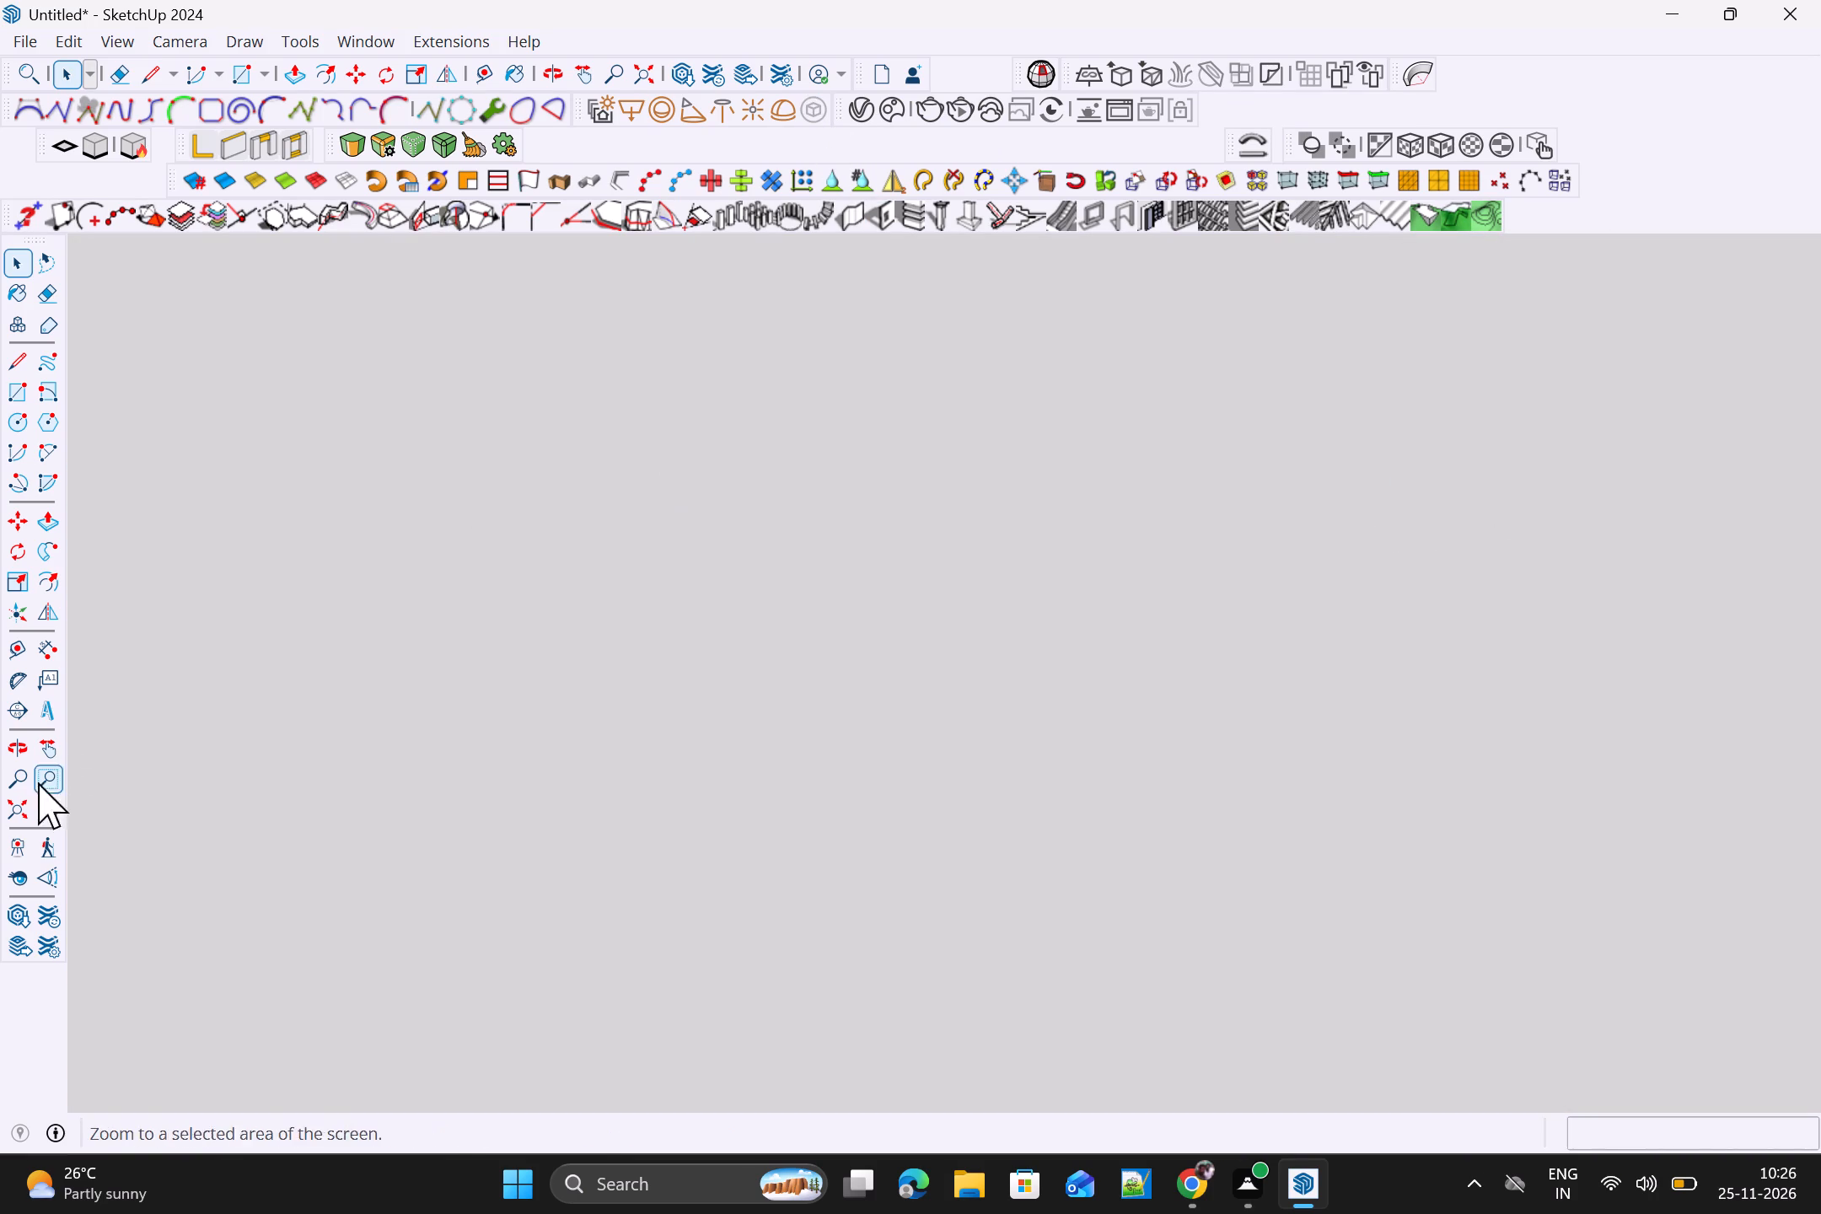
click(18, 813)
scroll(1047, 673, down, 3)
middle_drag(1093, 720, 795, 1035)
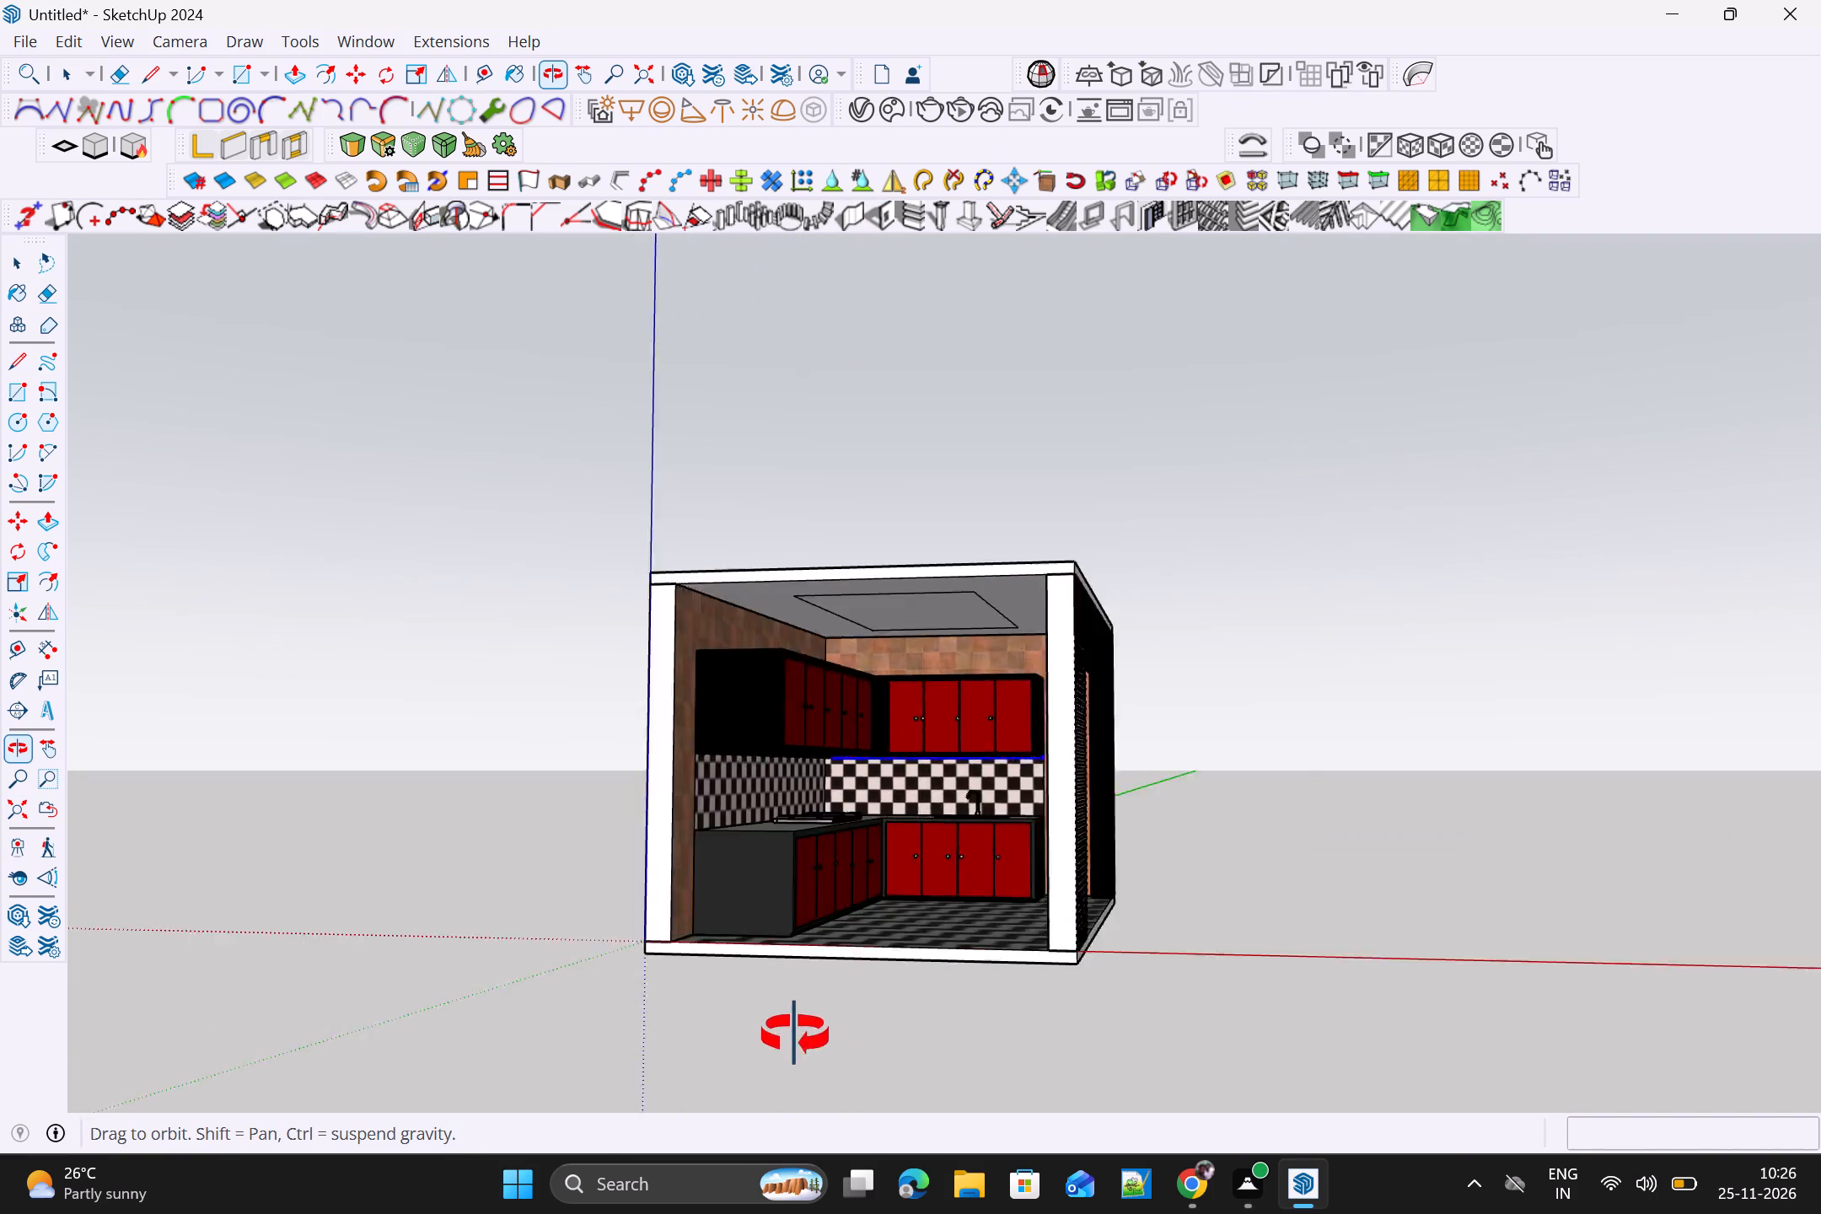
middle_drag(795, 1035, 202, 939)
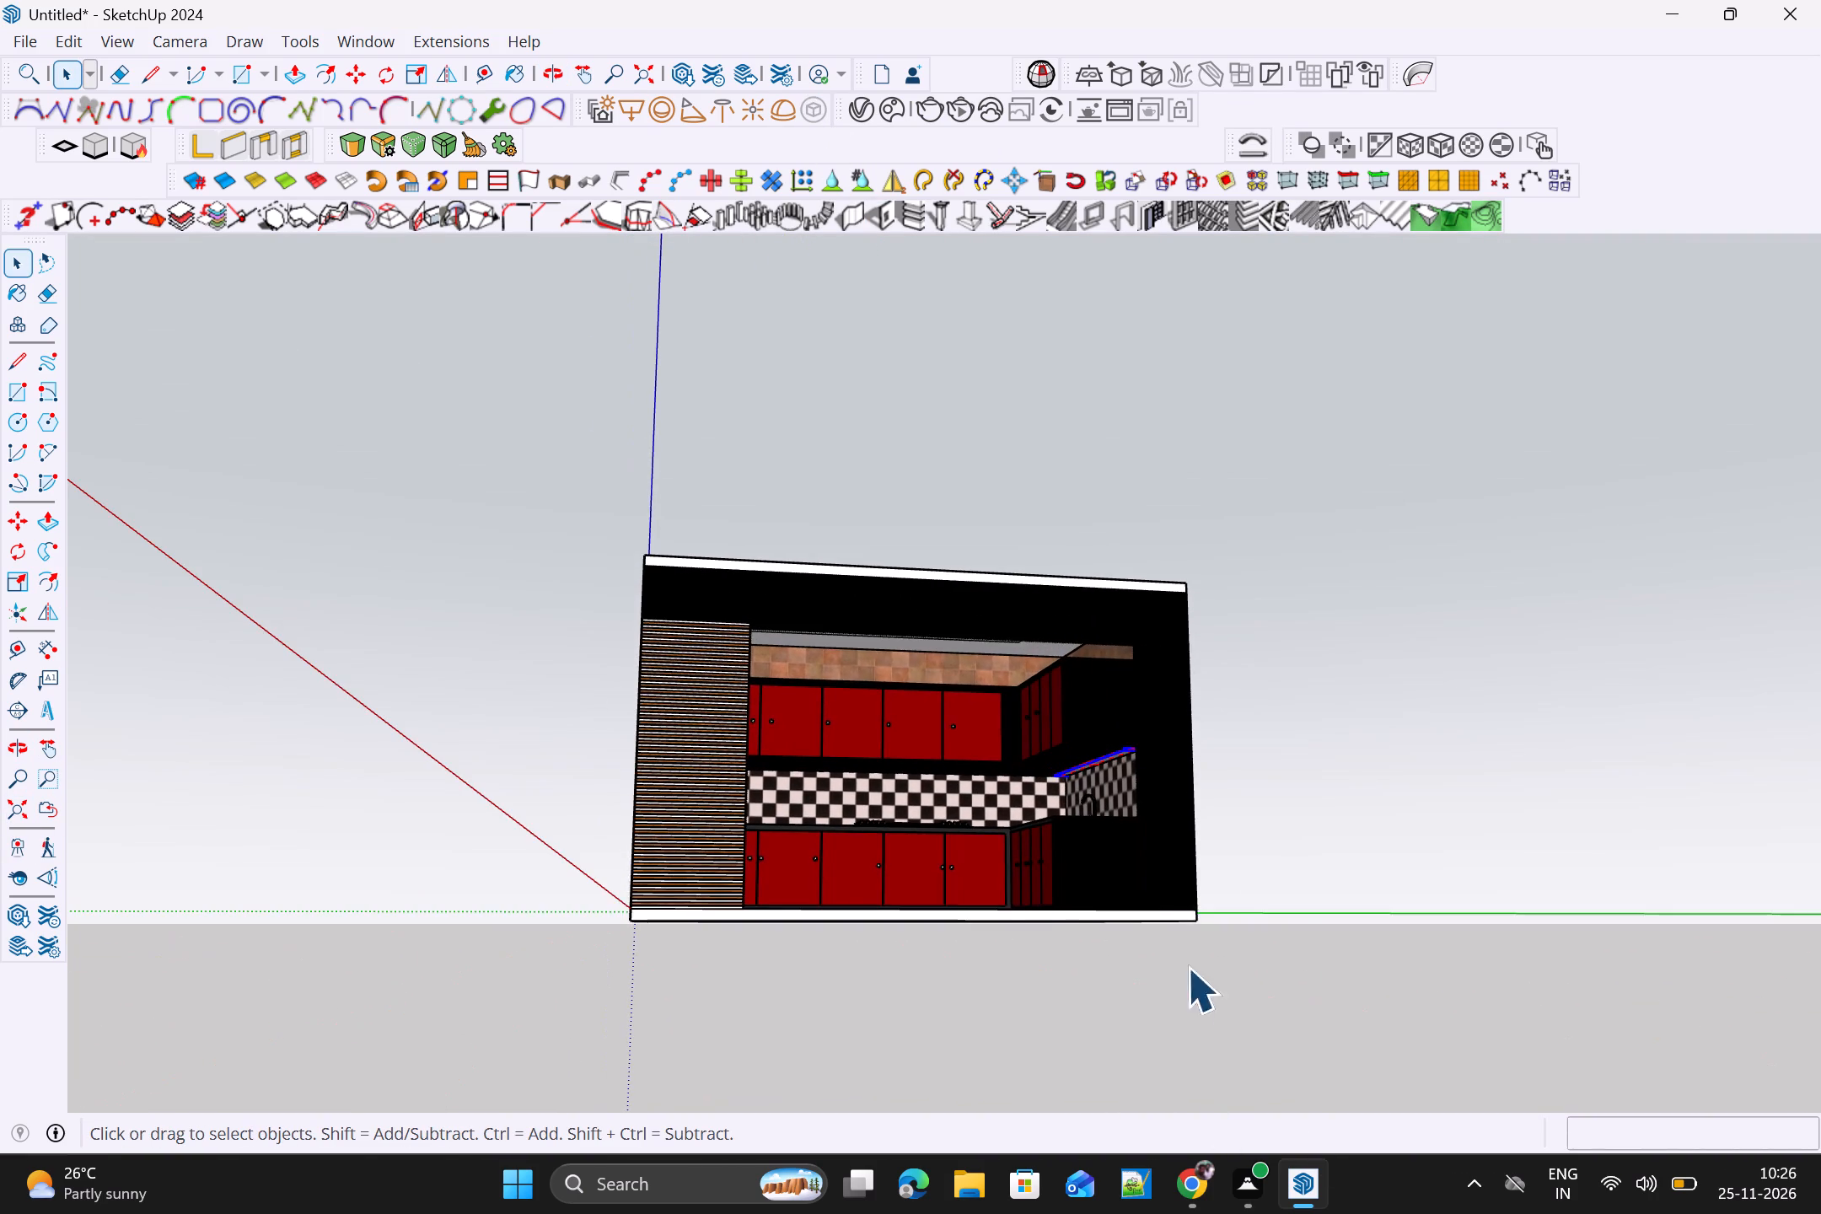
scroll(1024, 898, up, 4)
middle_drag(925, 809, 812, 742)
scroll(924, 809, up, 1)
scroll(772, 753, up, 8)
middle_drag(765, 771, 1209, 749)
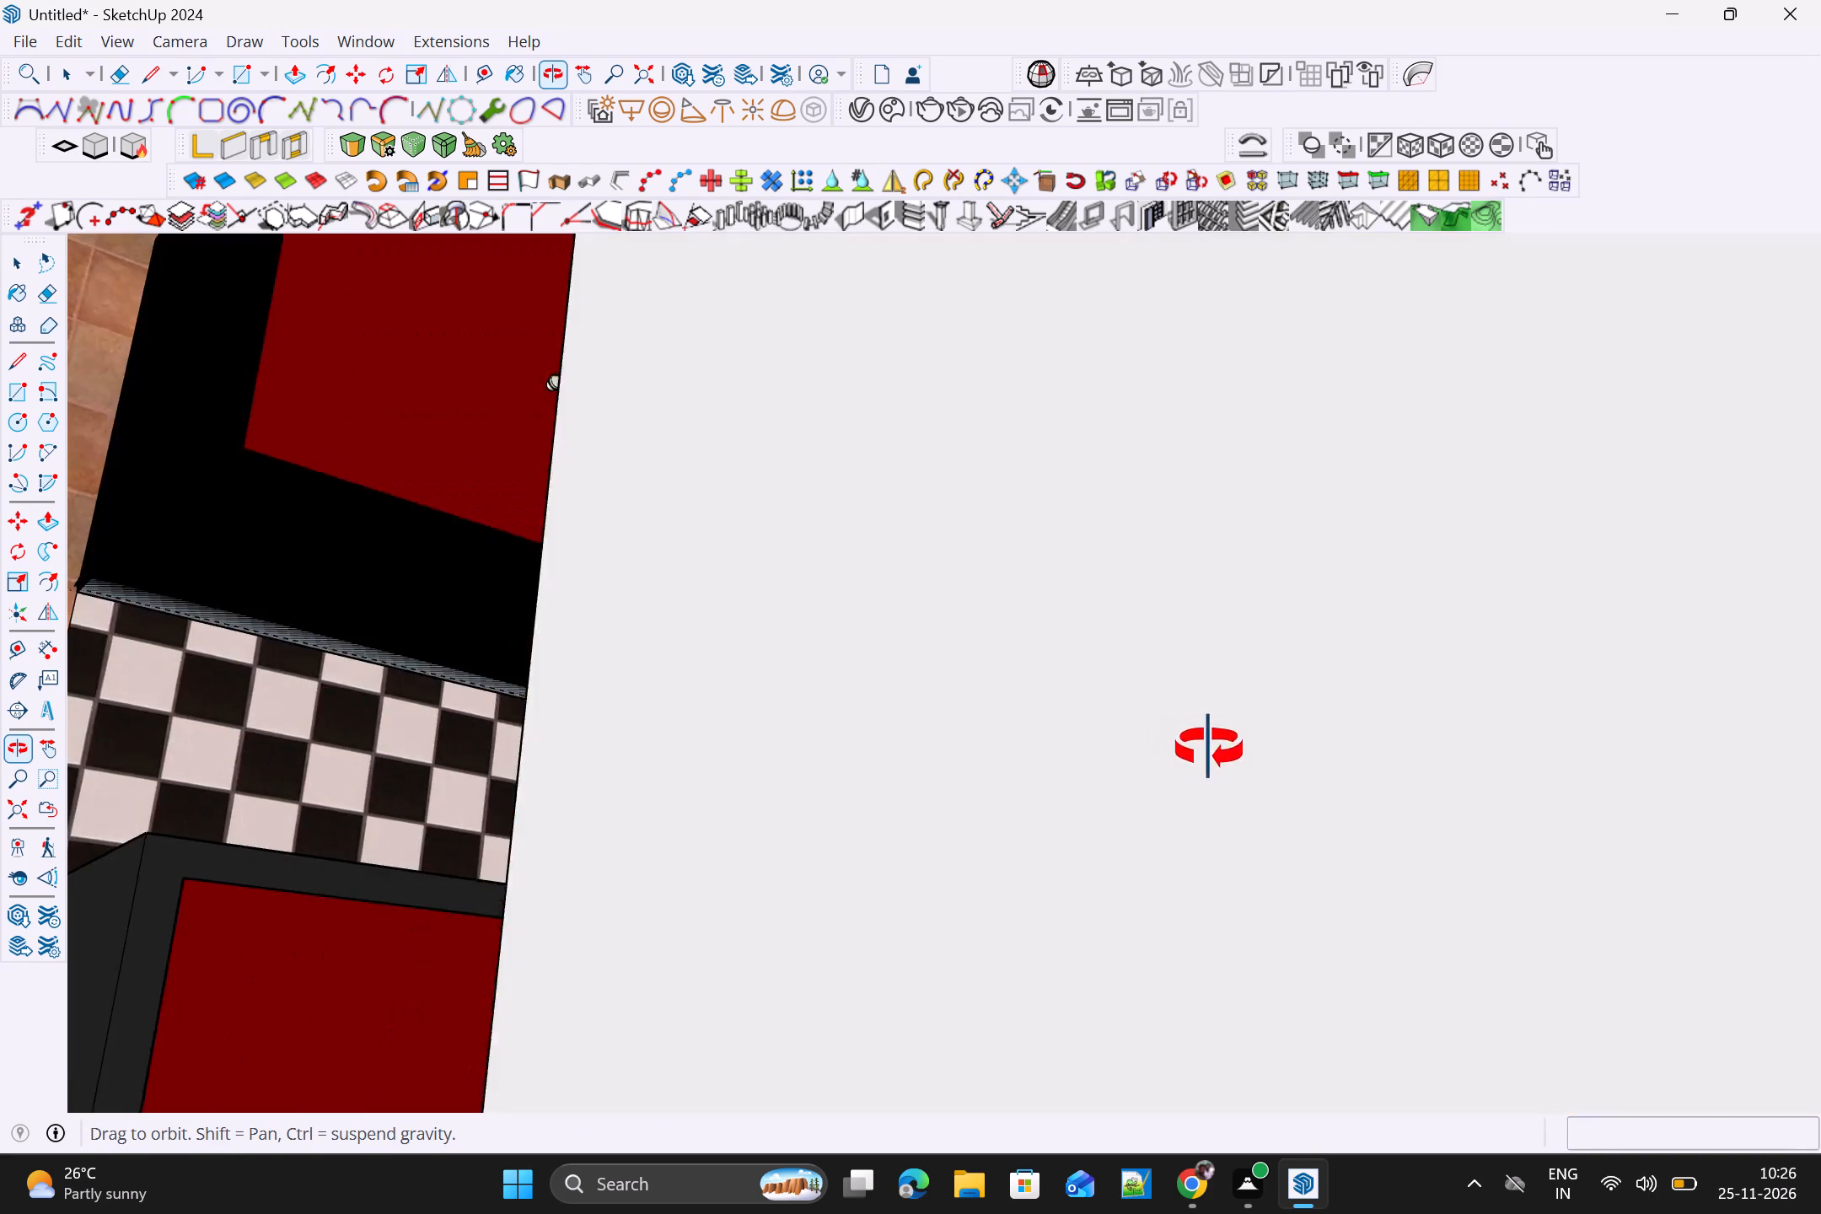
middle_drag(1209, 749, 1623, 854)
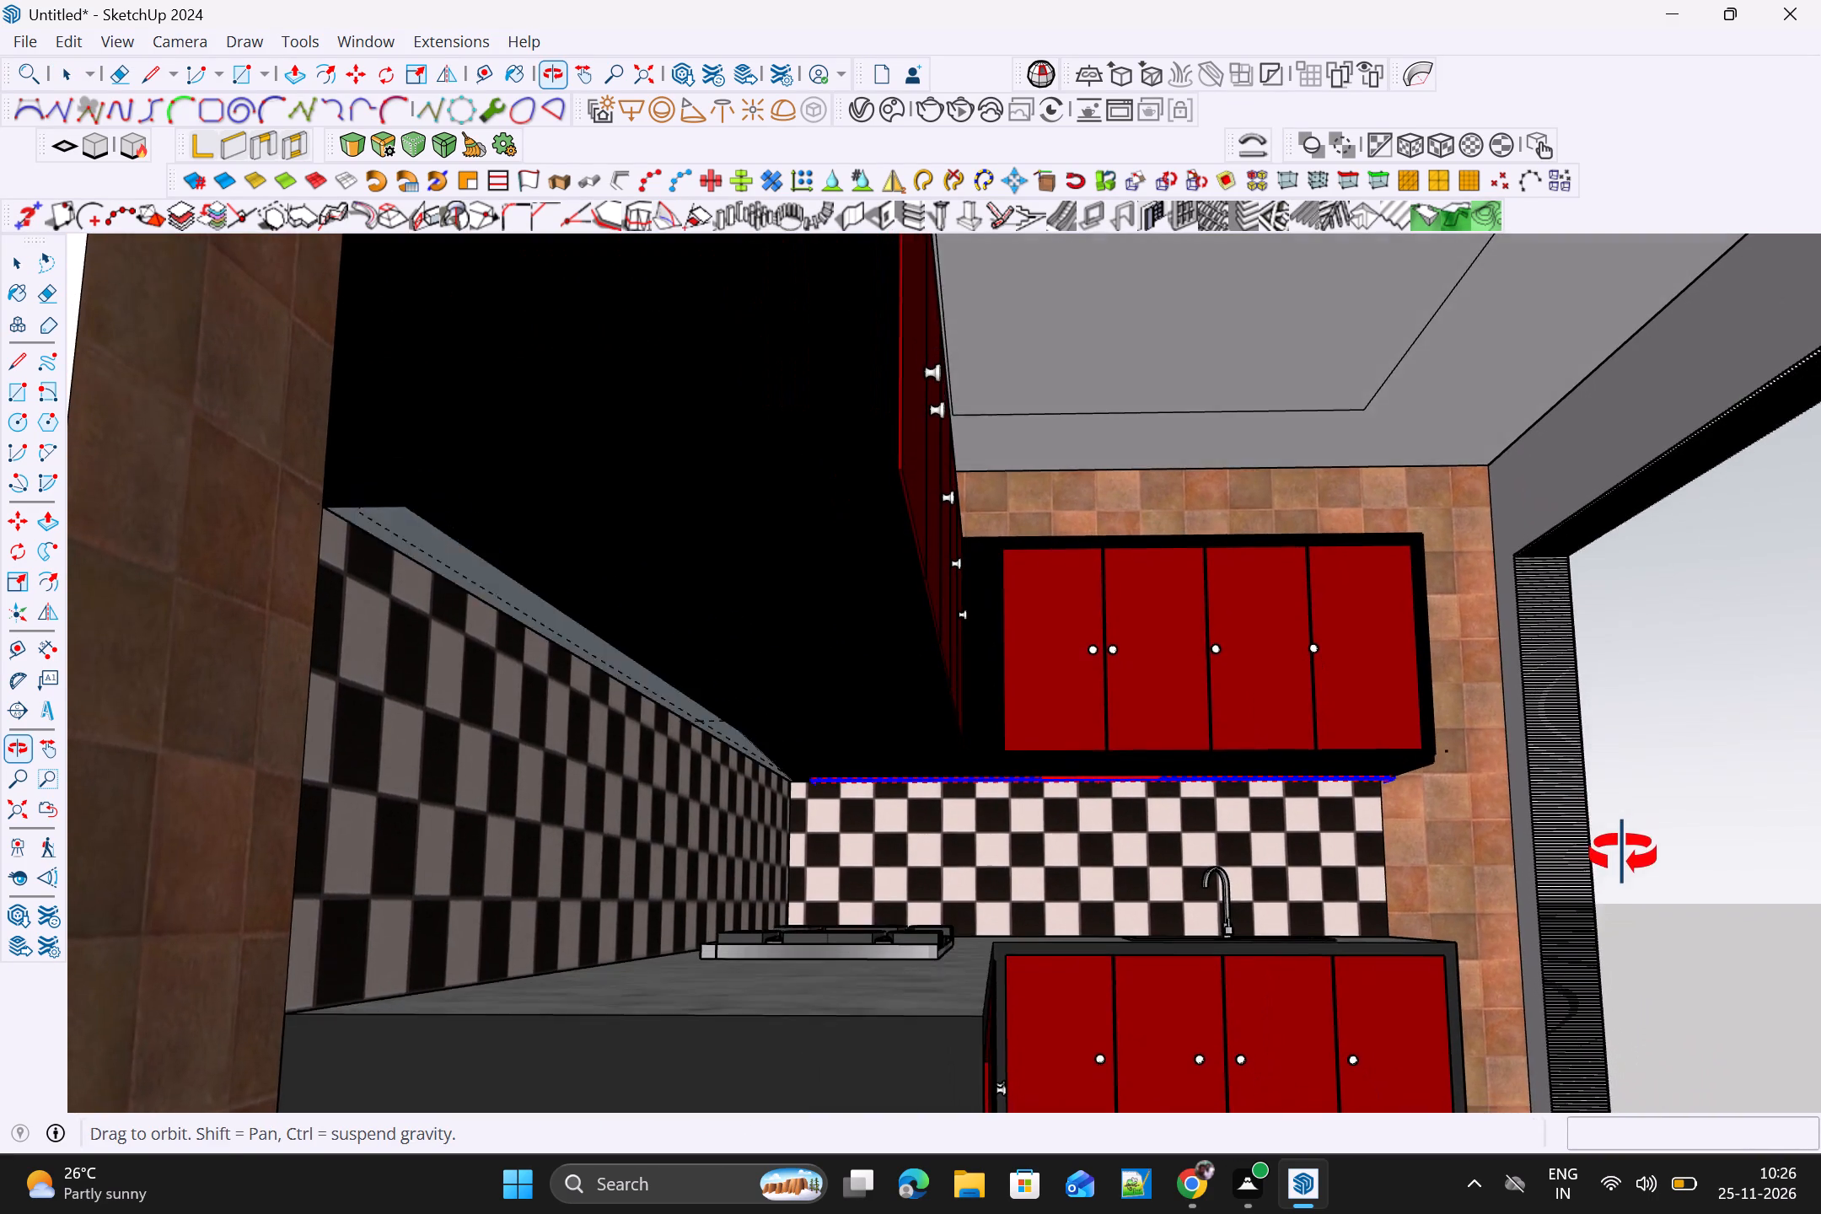
middle_drag(1623, 854, 1625, 864)
scroll(1119, 825, up, 2)
scroll(803, 728, up, 1)
middle_drag(803, 735, 987, 739)
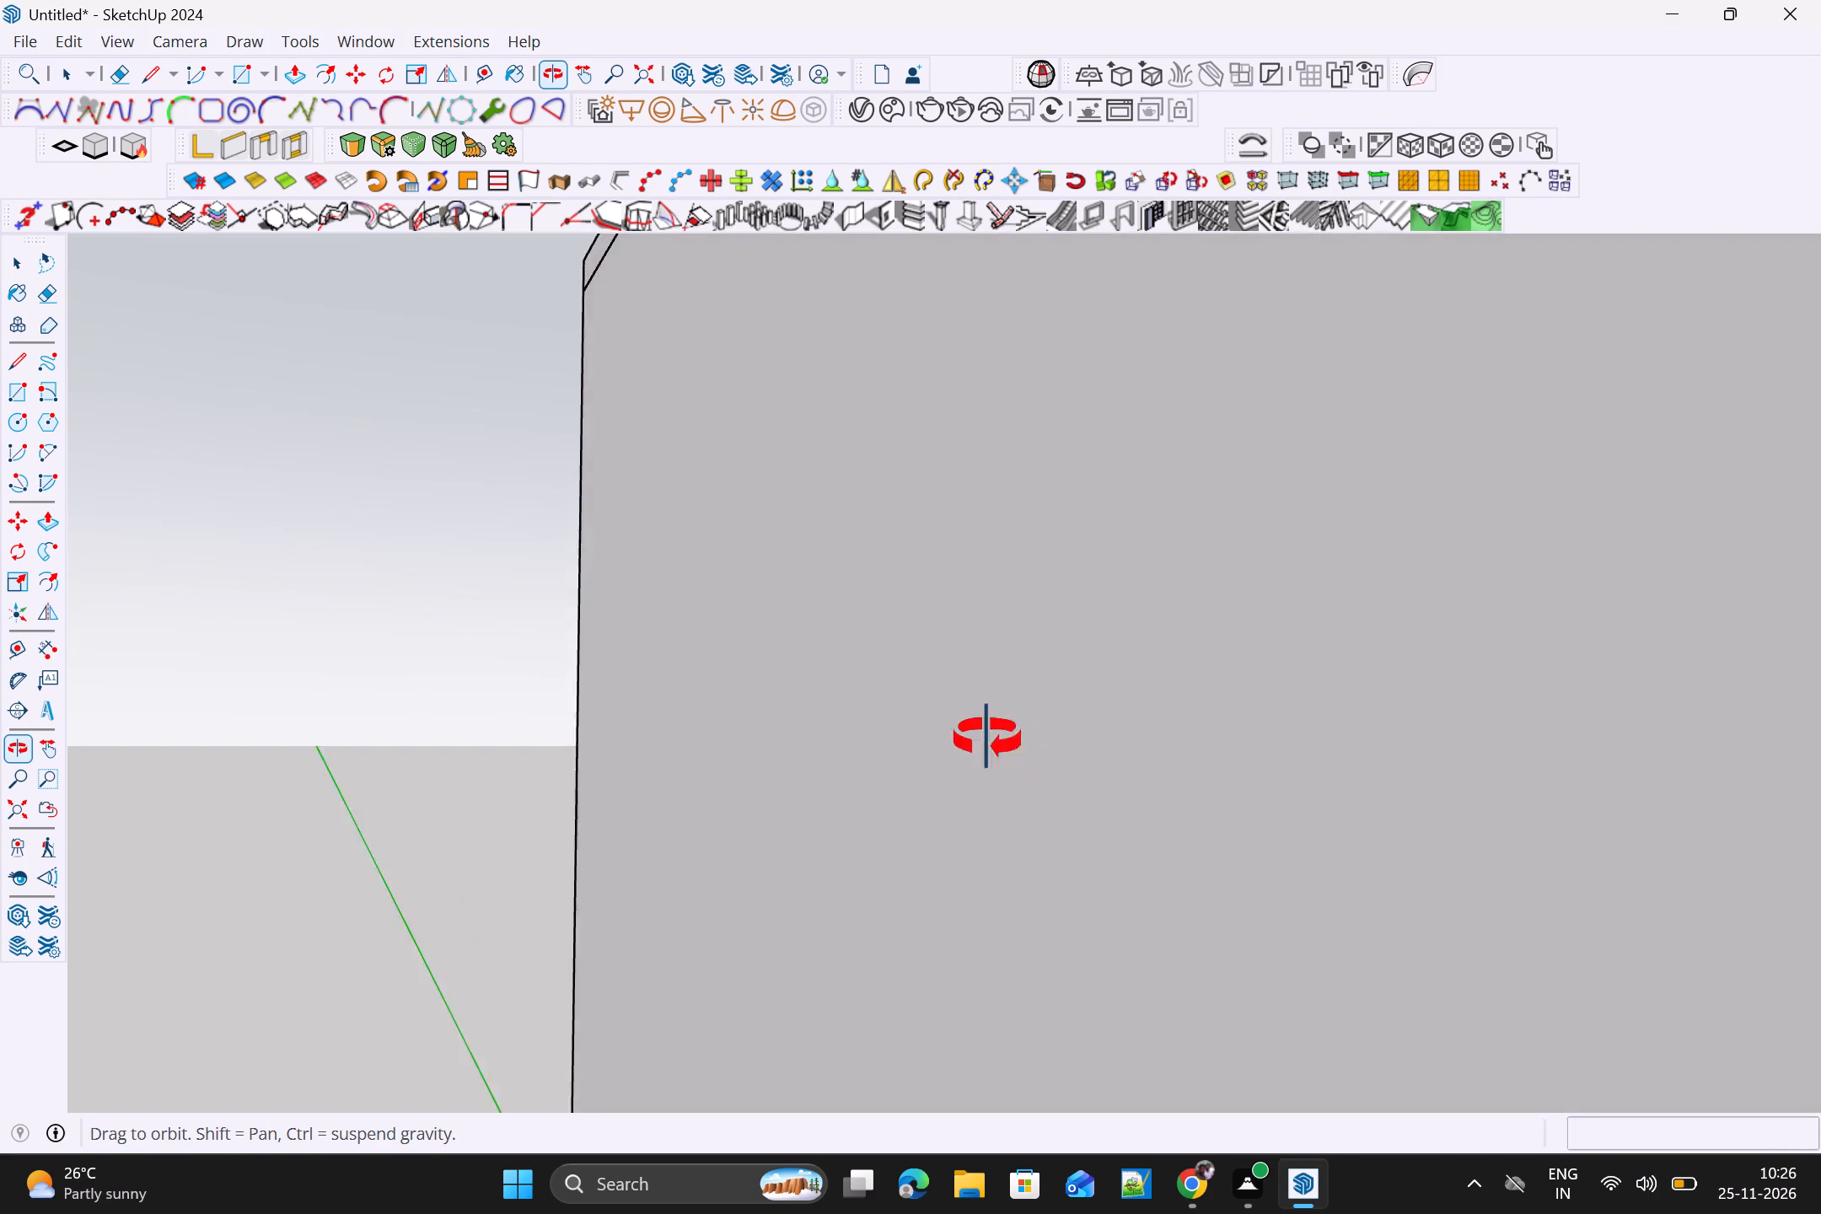
middle_drag(987, 739, 669, 760)
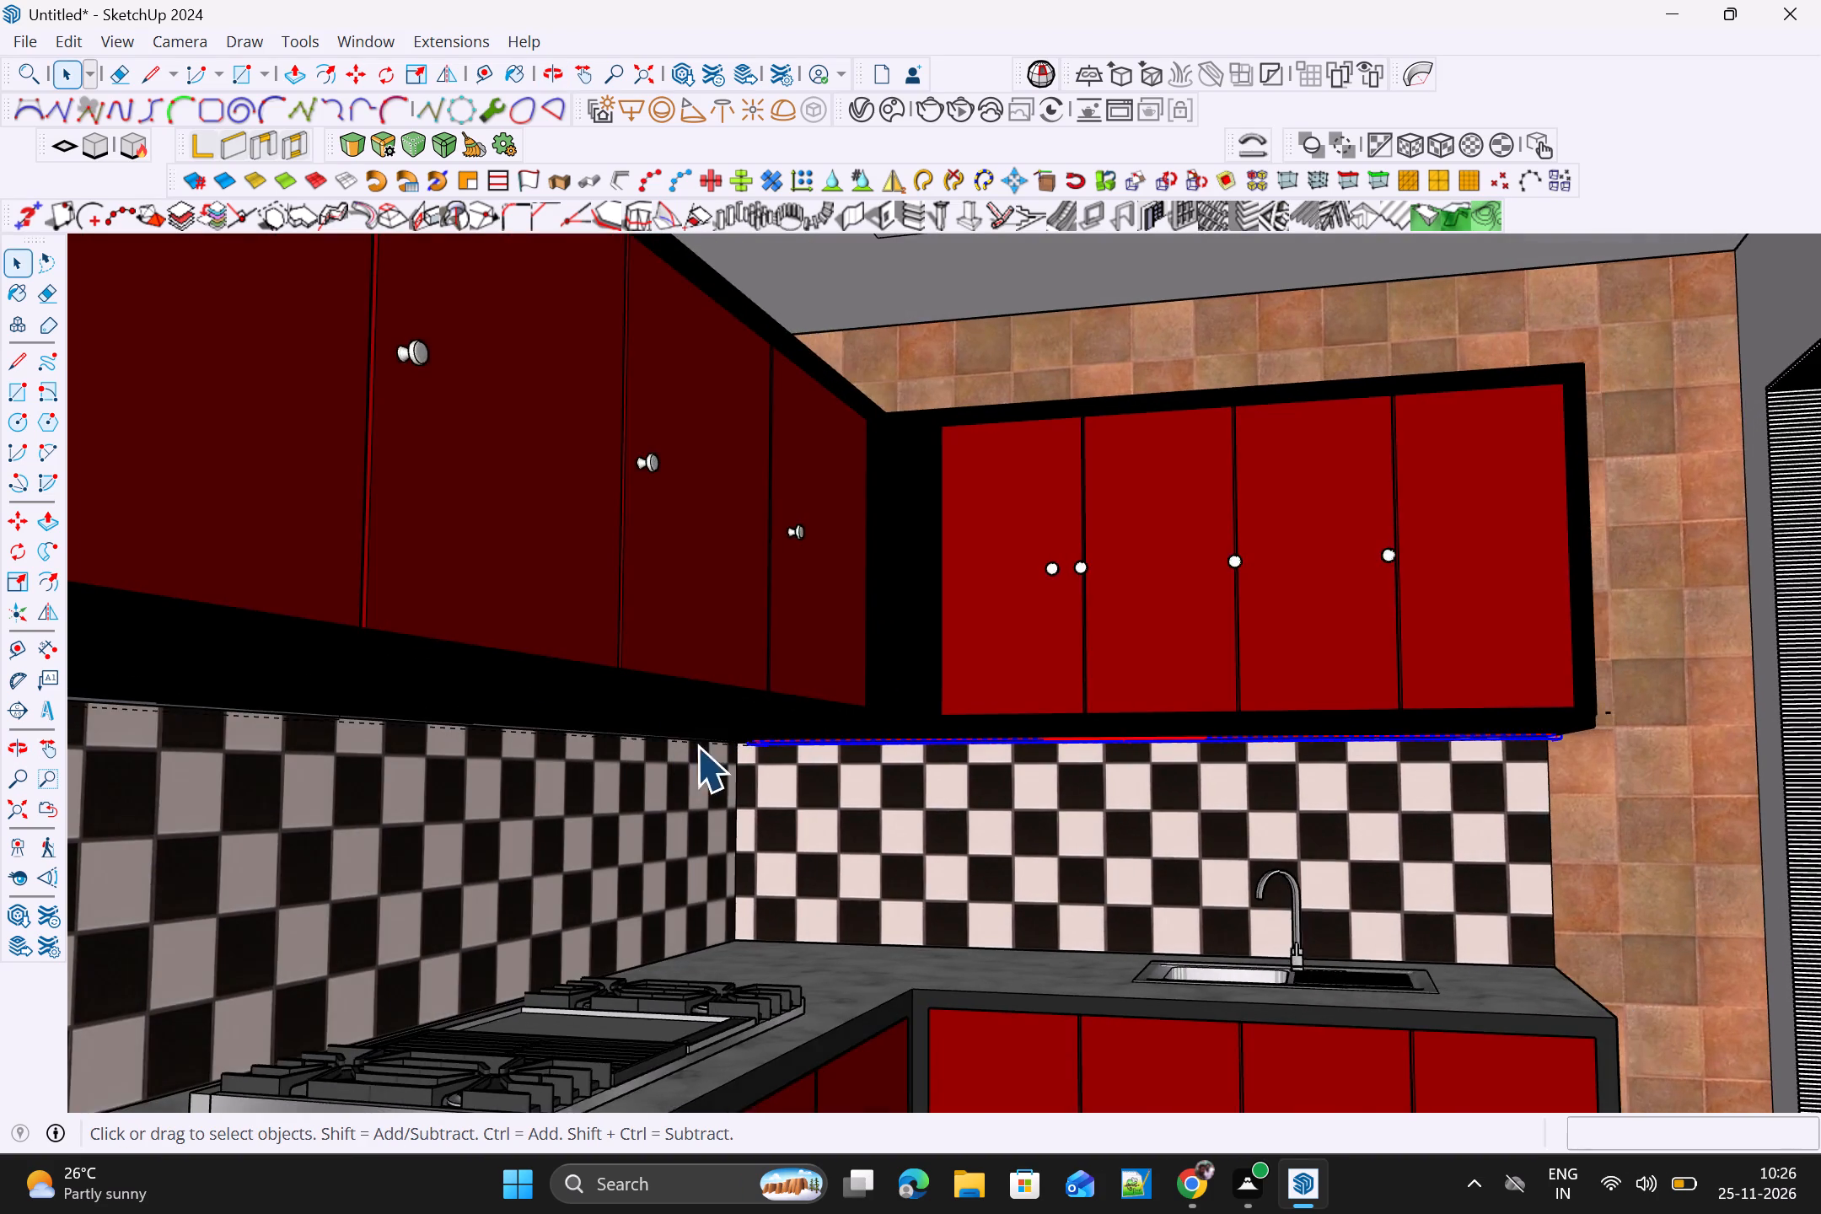
Inside the base cabinets' group, select the recessed toe-kick face below the long wall's doors together with its edges.
scroll(751, 746, down, 9)
middle_drag(552, 1101, 534, 961)
scroll(552, 1101, up, 1)
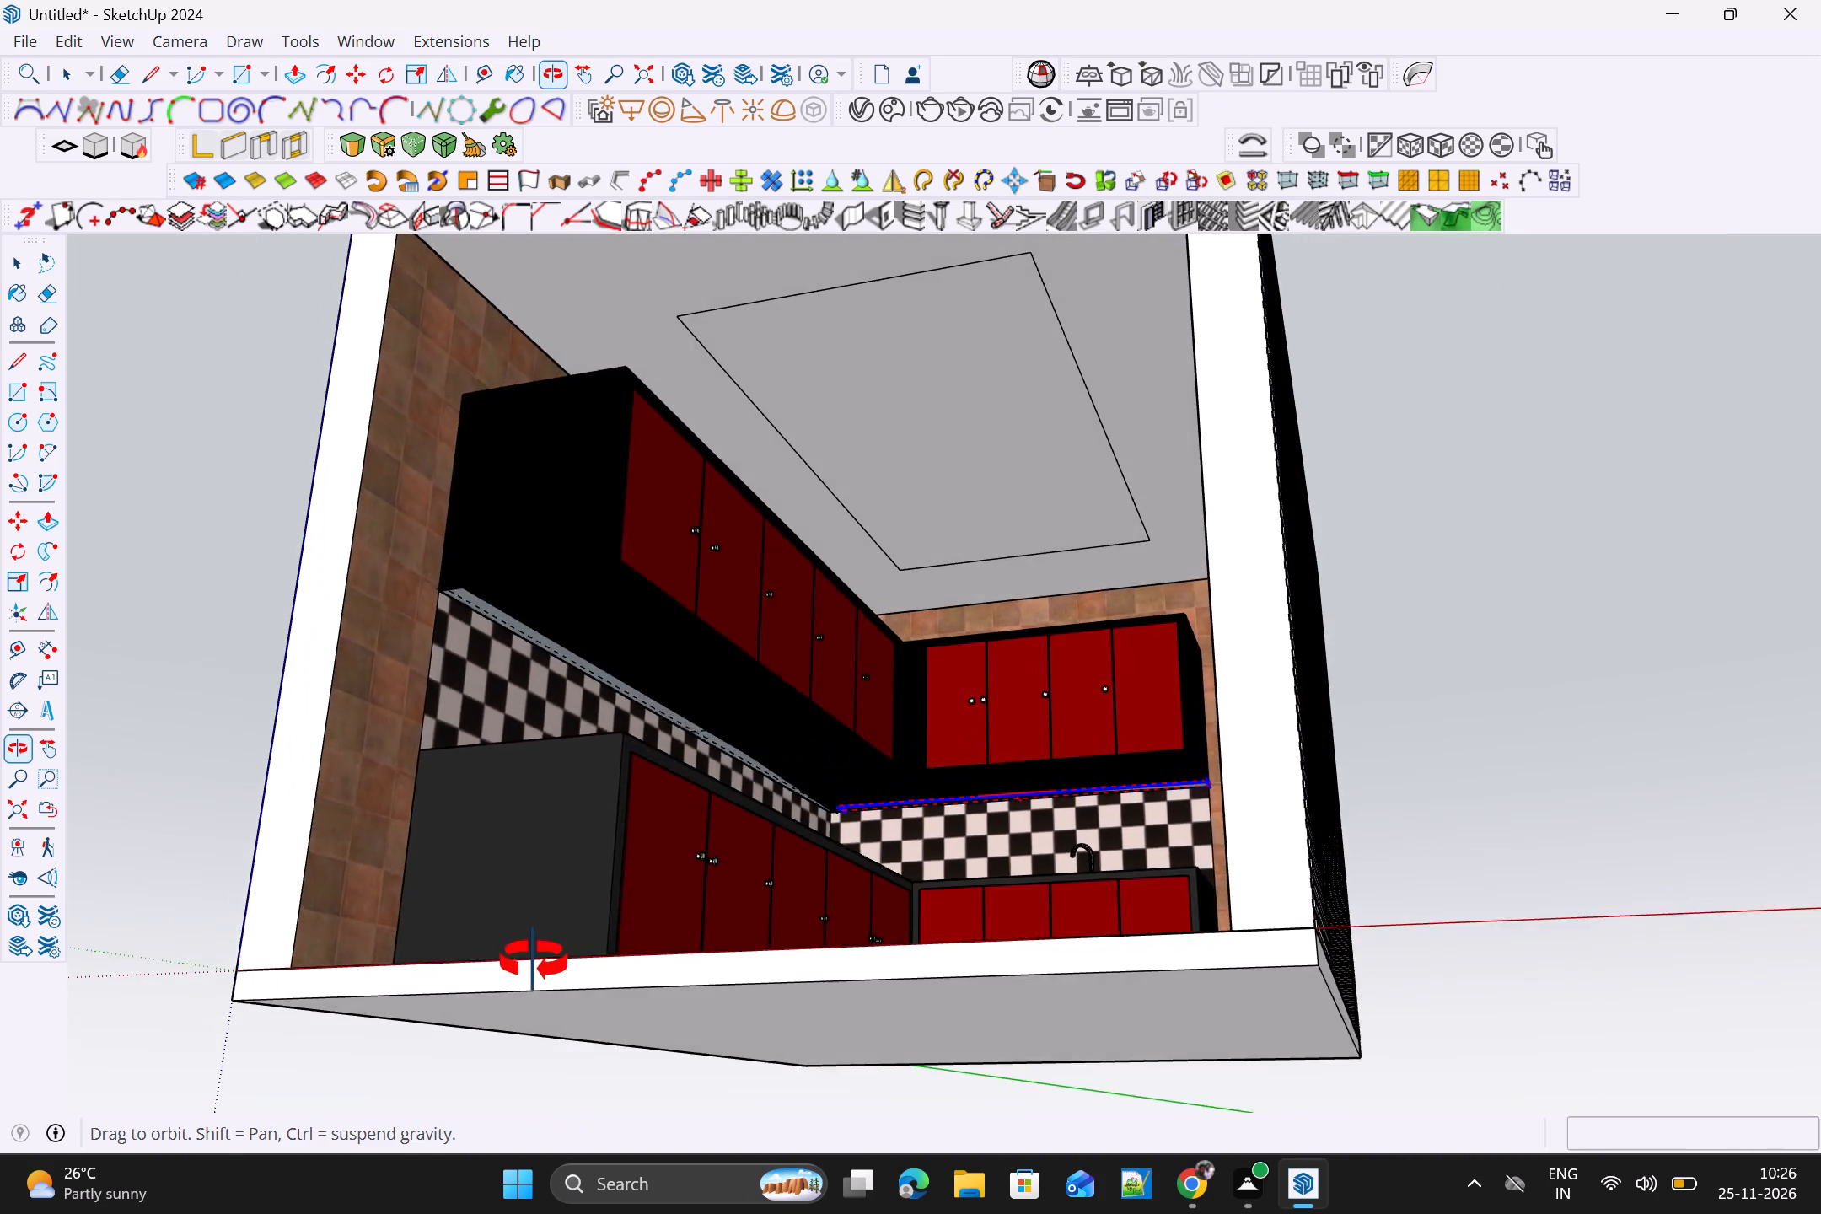
middle_drag(534, 961, 486, 1028)
scroll(572, 1079, up, 17)
middle_drag(612, 1029, 612, 1026)
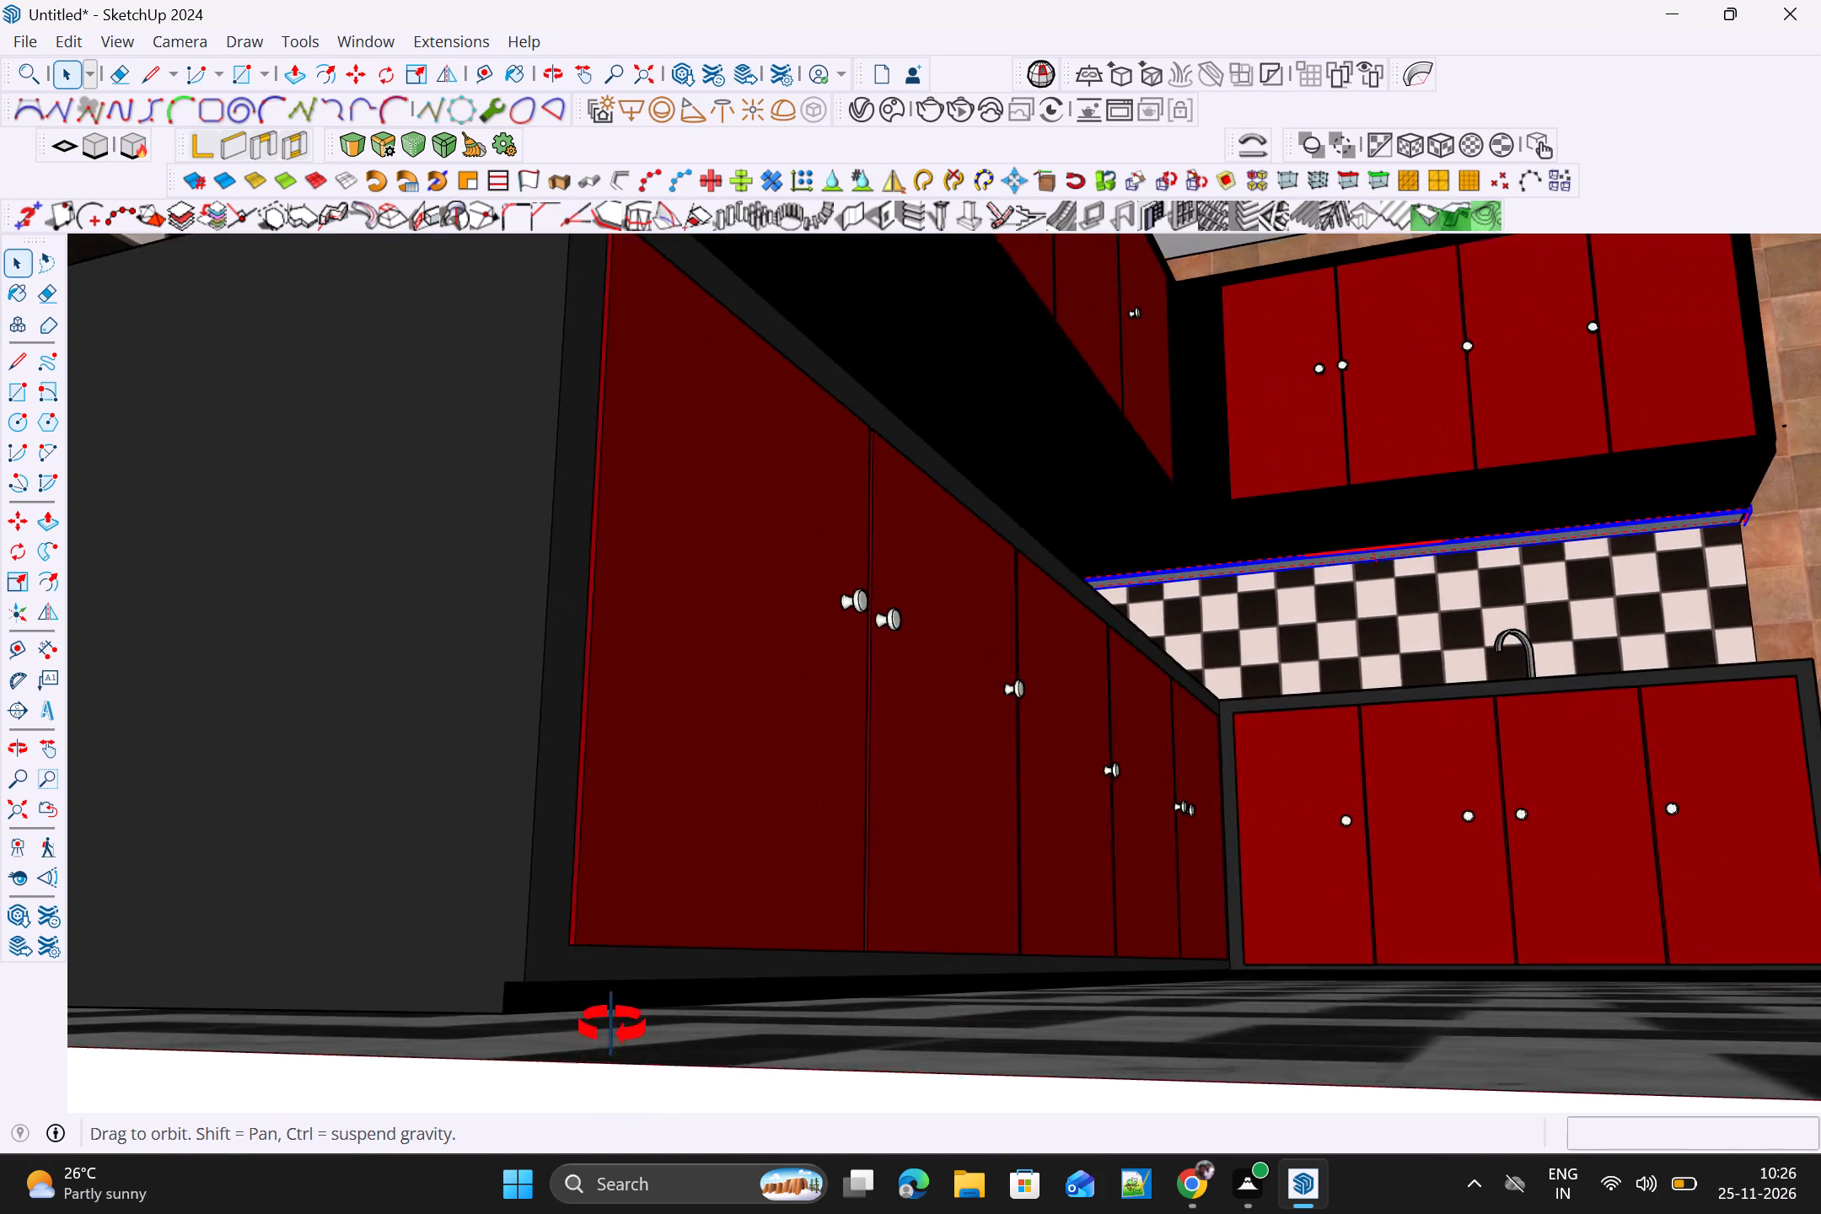
middle_drag(612, 1026, 460, 1048)
scroll(485, 1046, up, 11)
middle_drag(492, 1007, 506, 993)
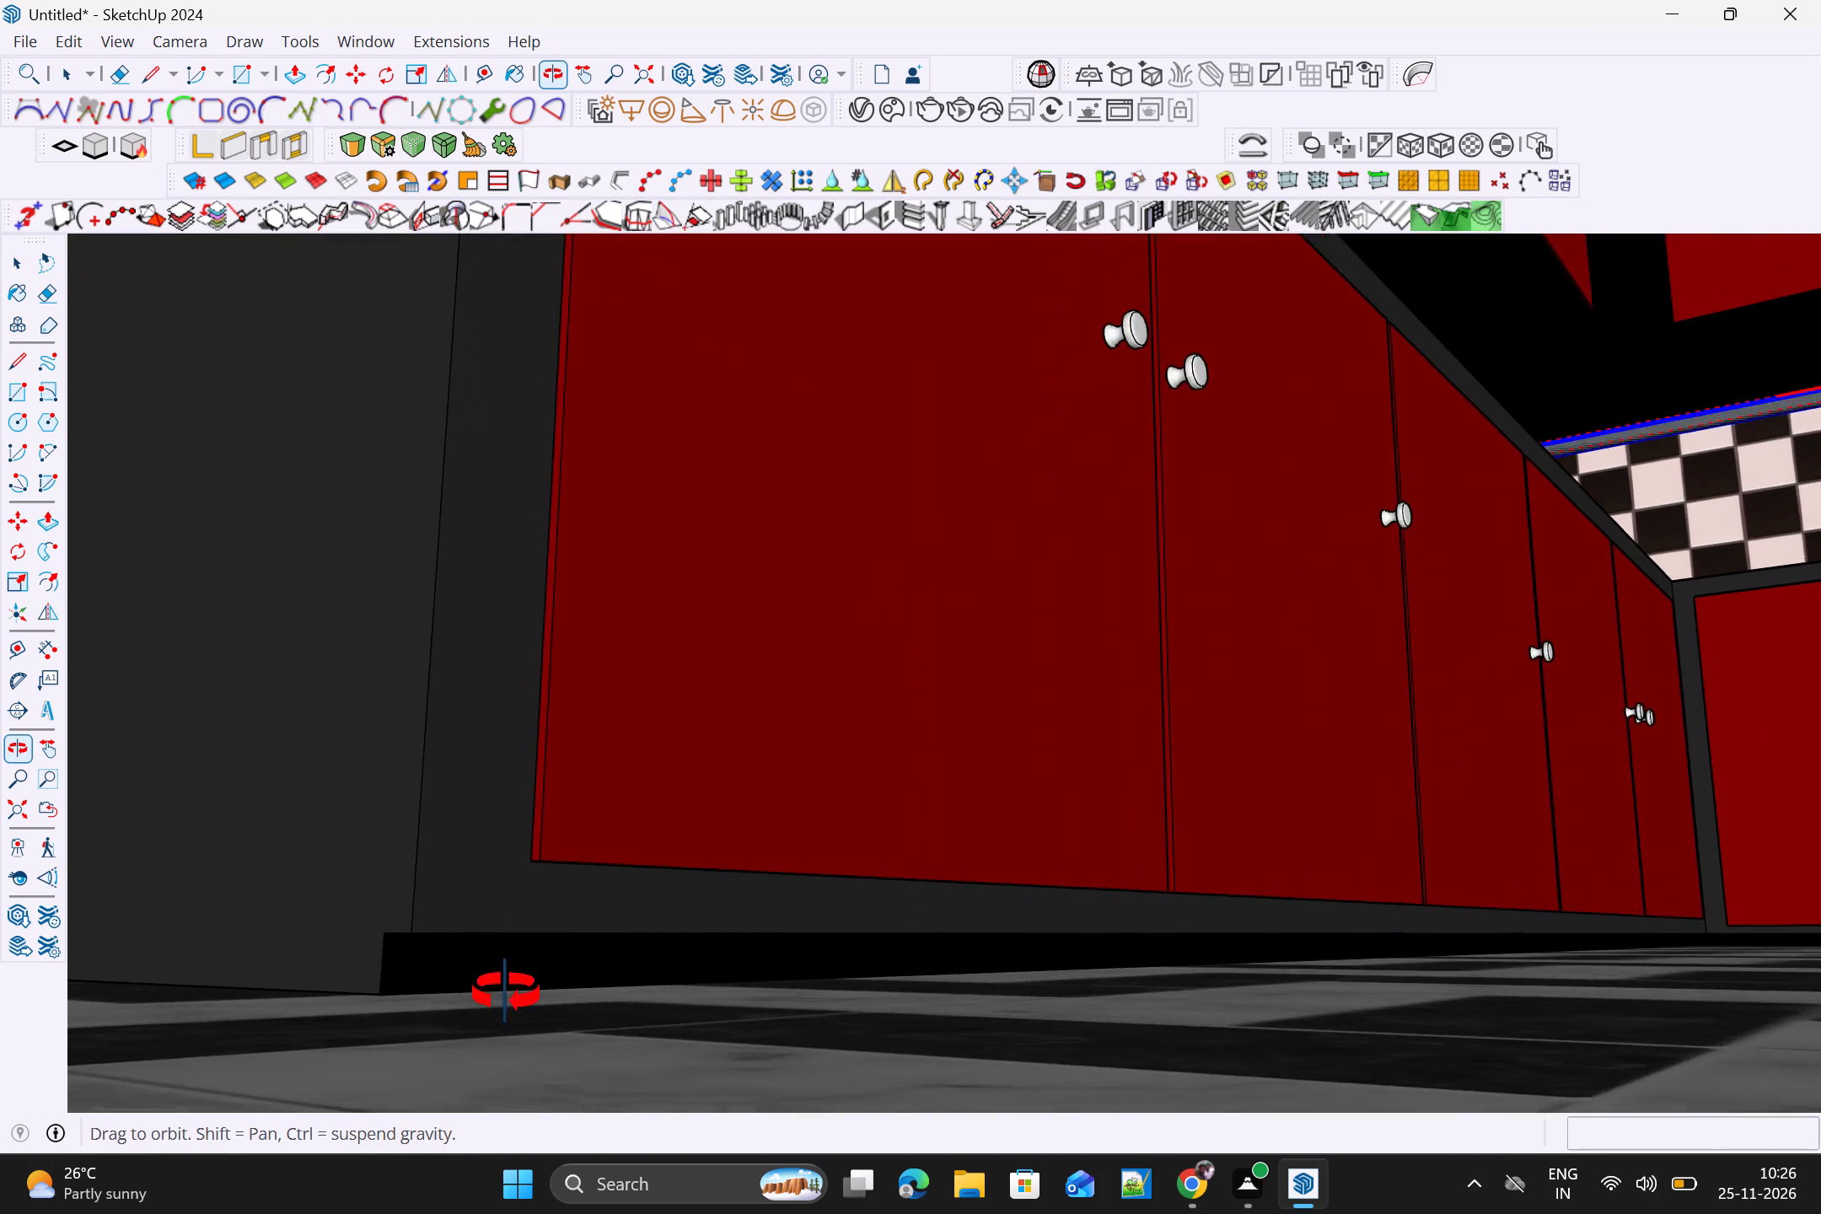
middle_drag(506, 993, 814, 1035)
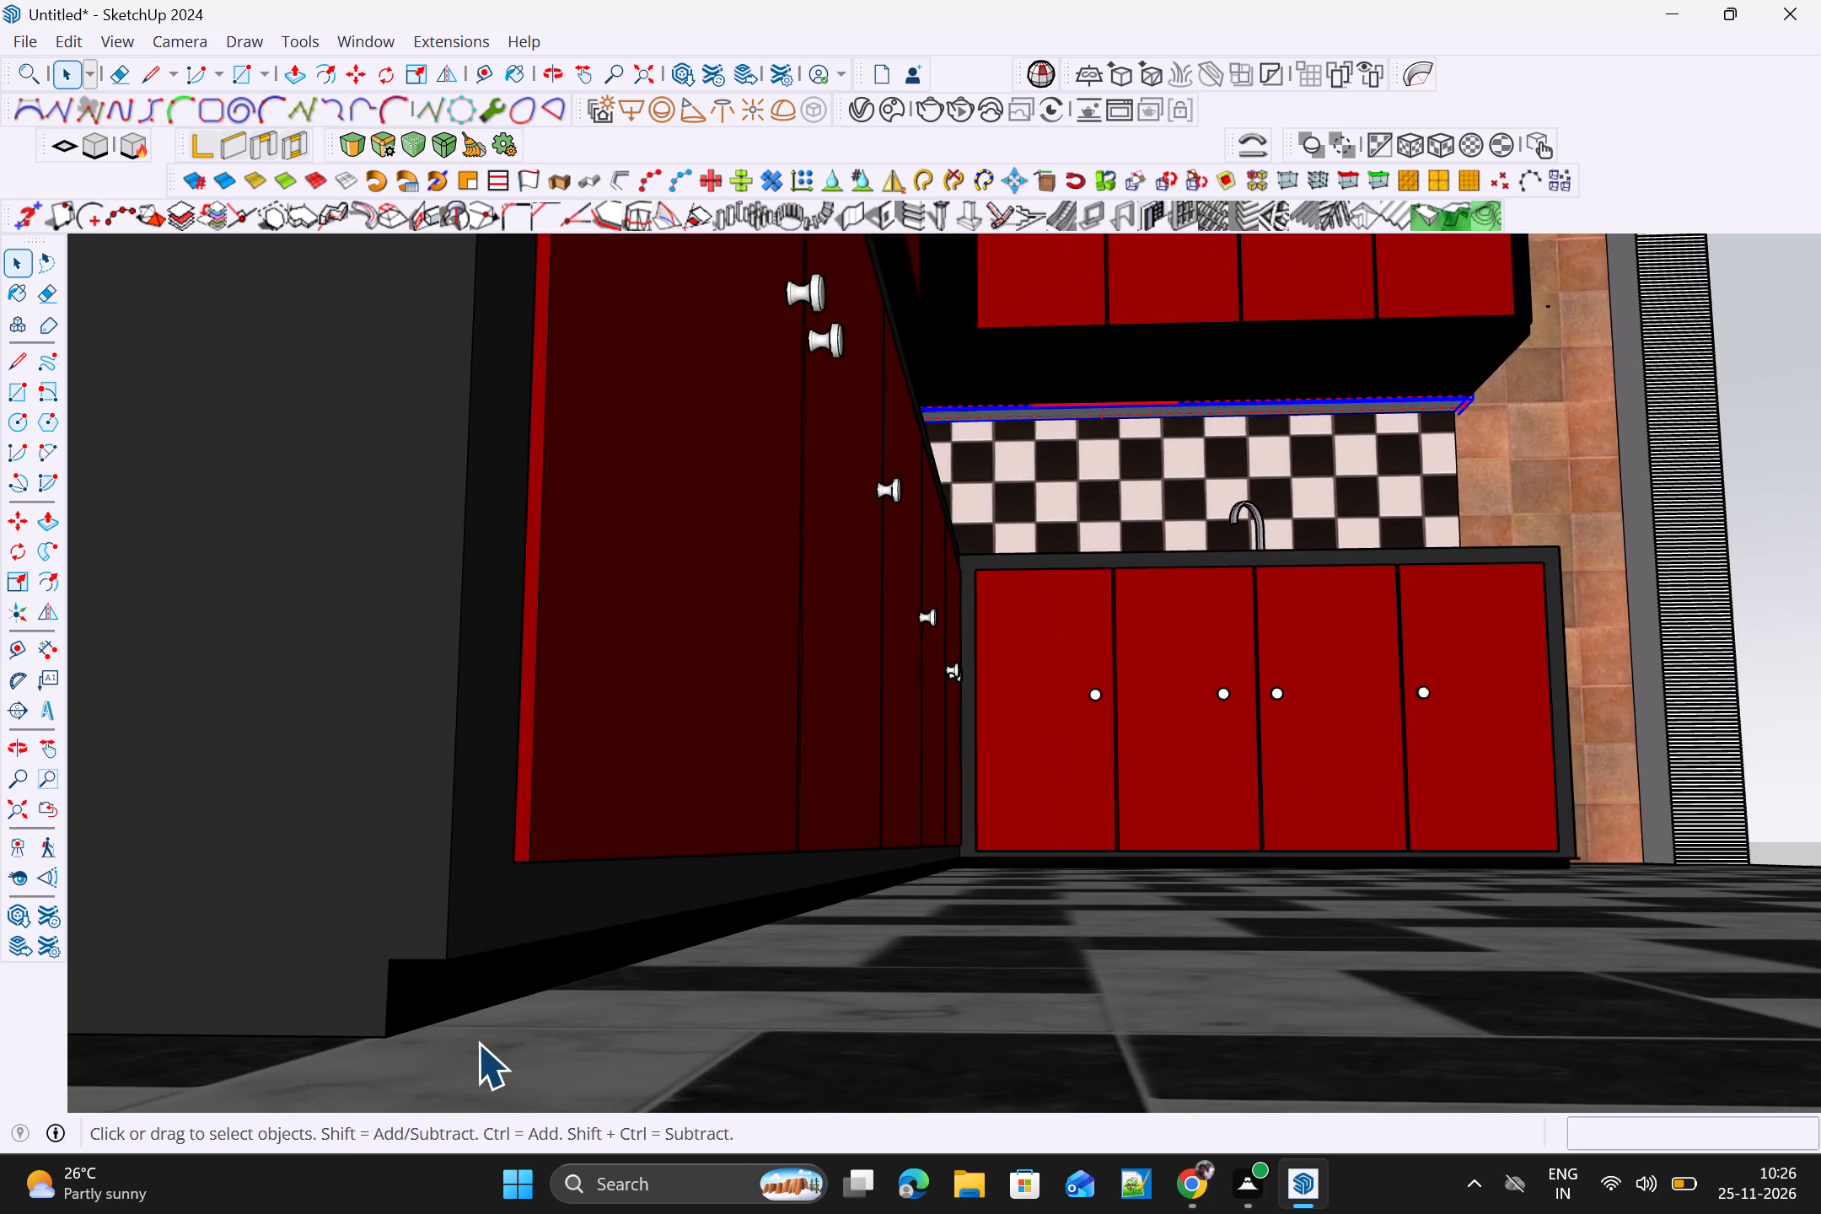
scroll(428, 1041, up, 13)
click(392, 903)
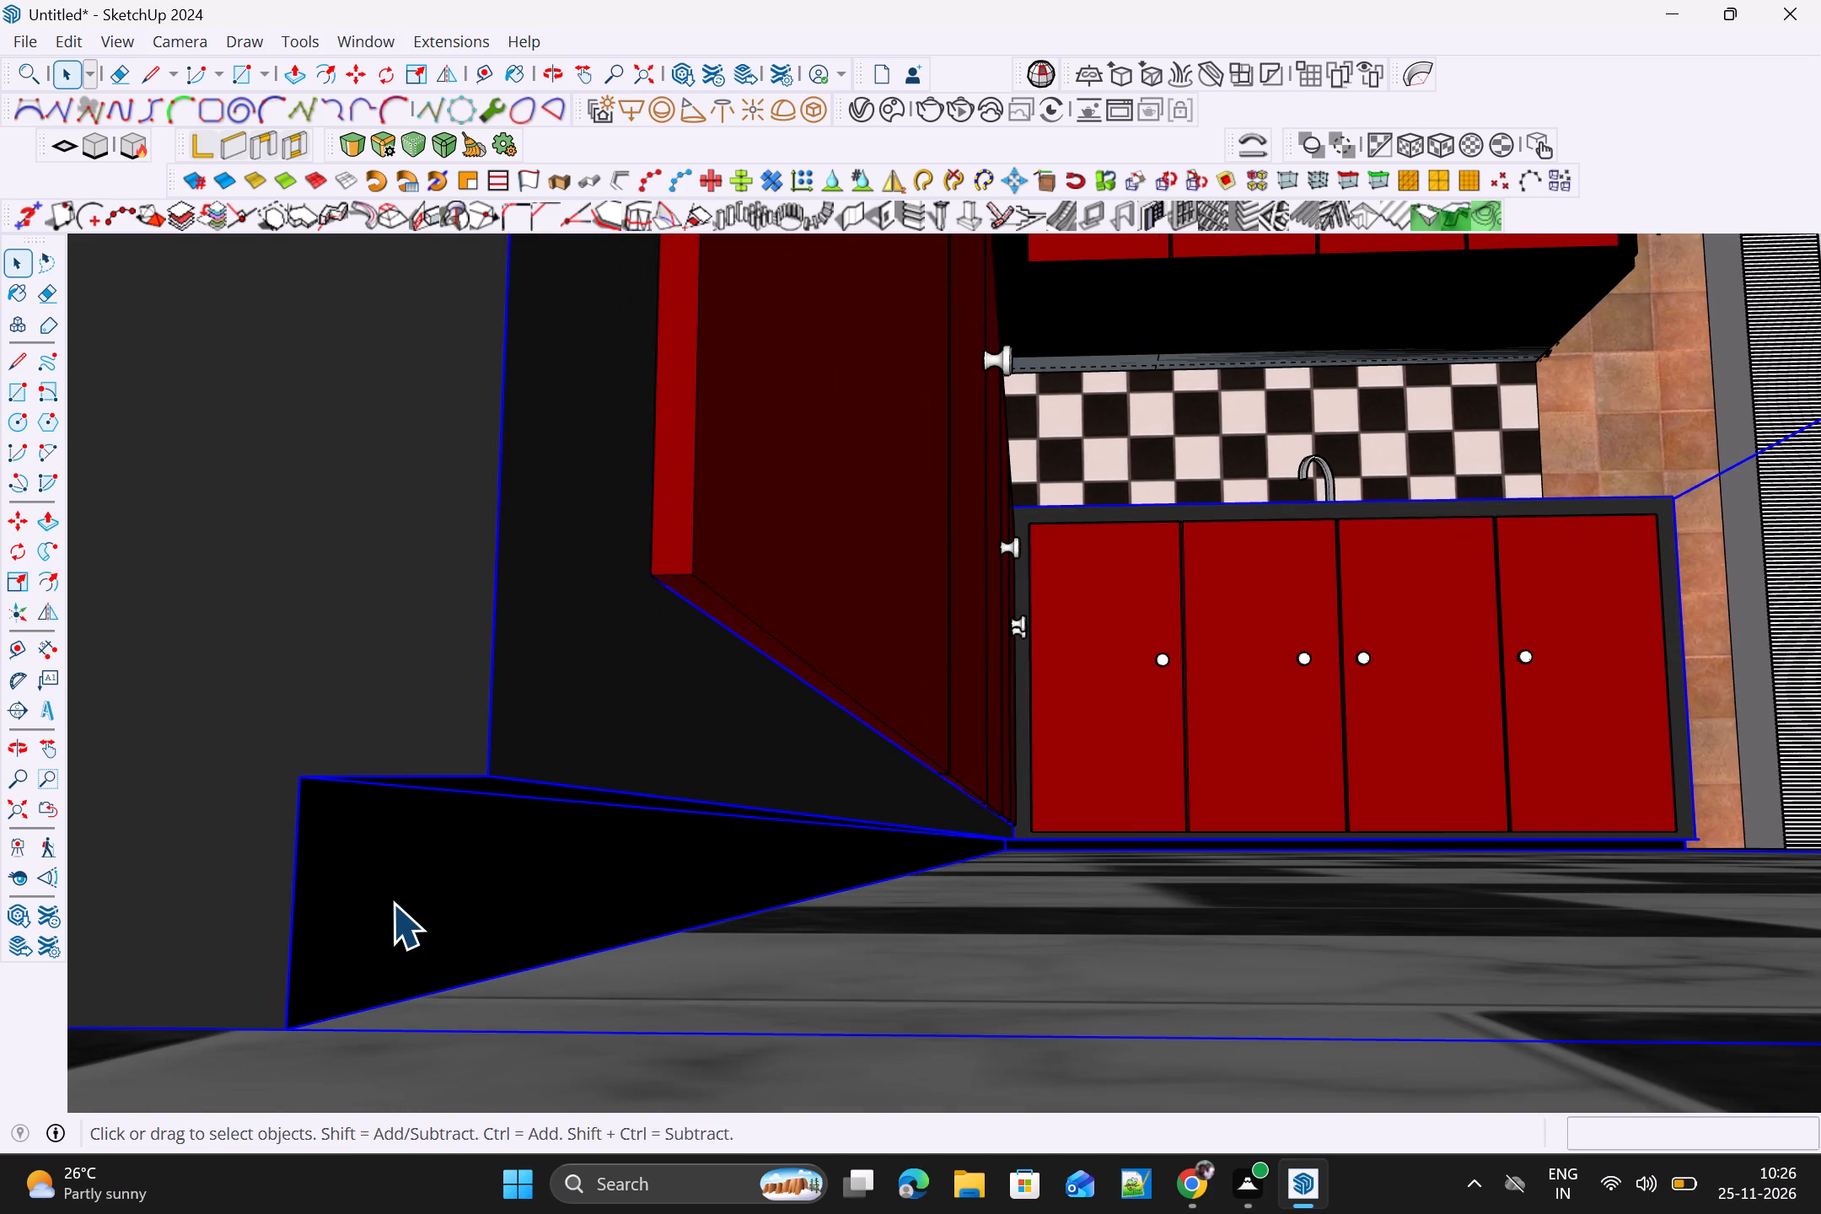
double_click(392, 903)
click(389, 904)
double_click(386, 904)
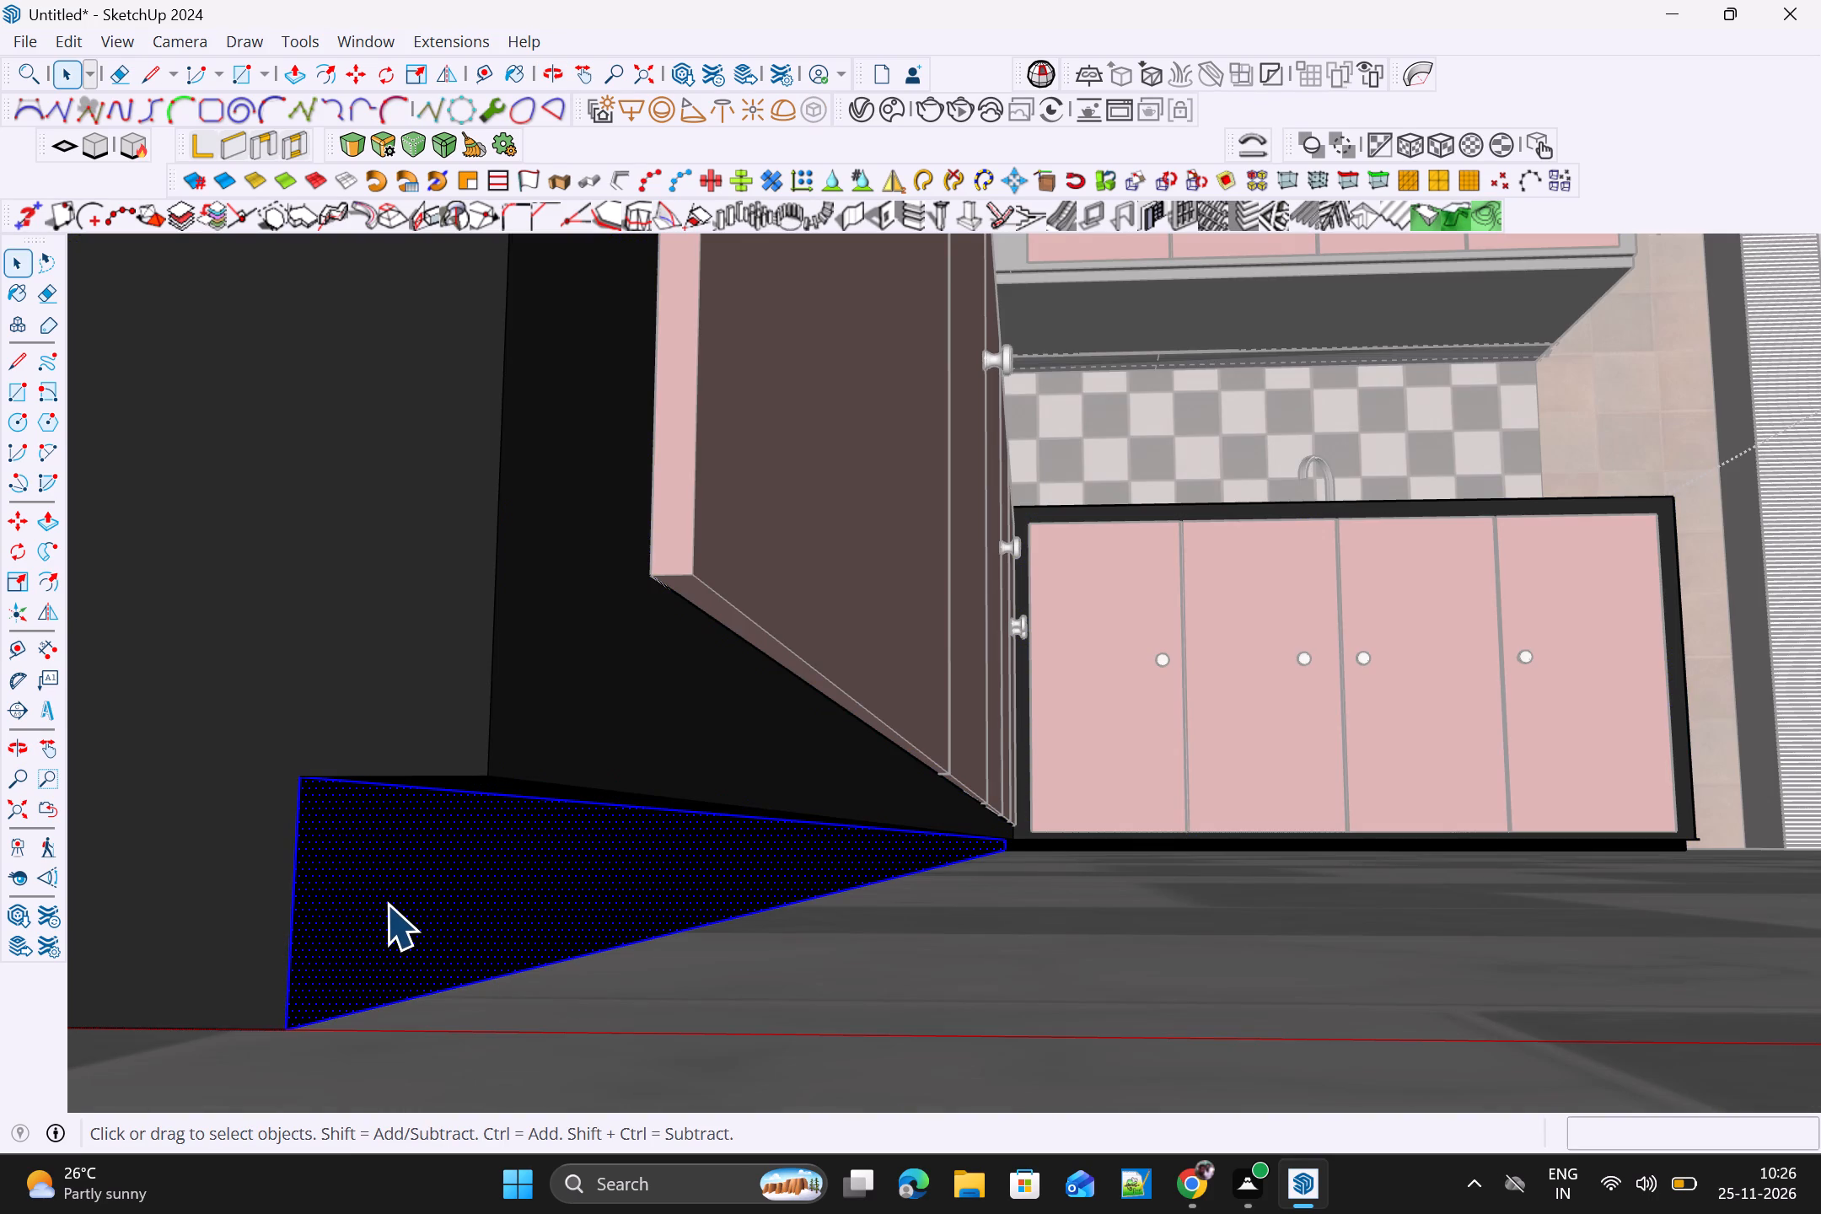
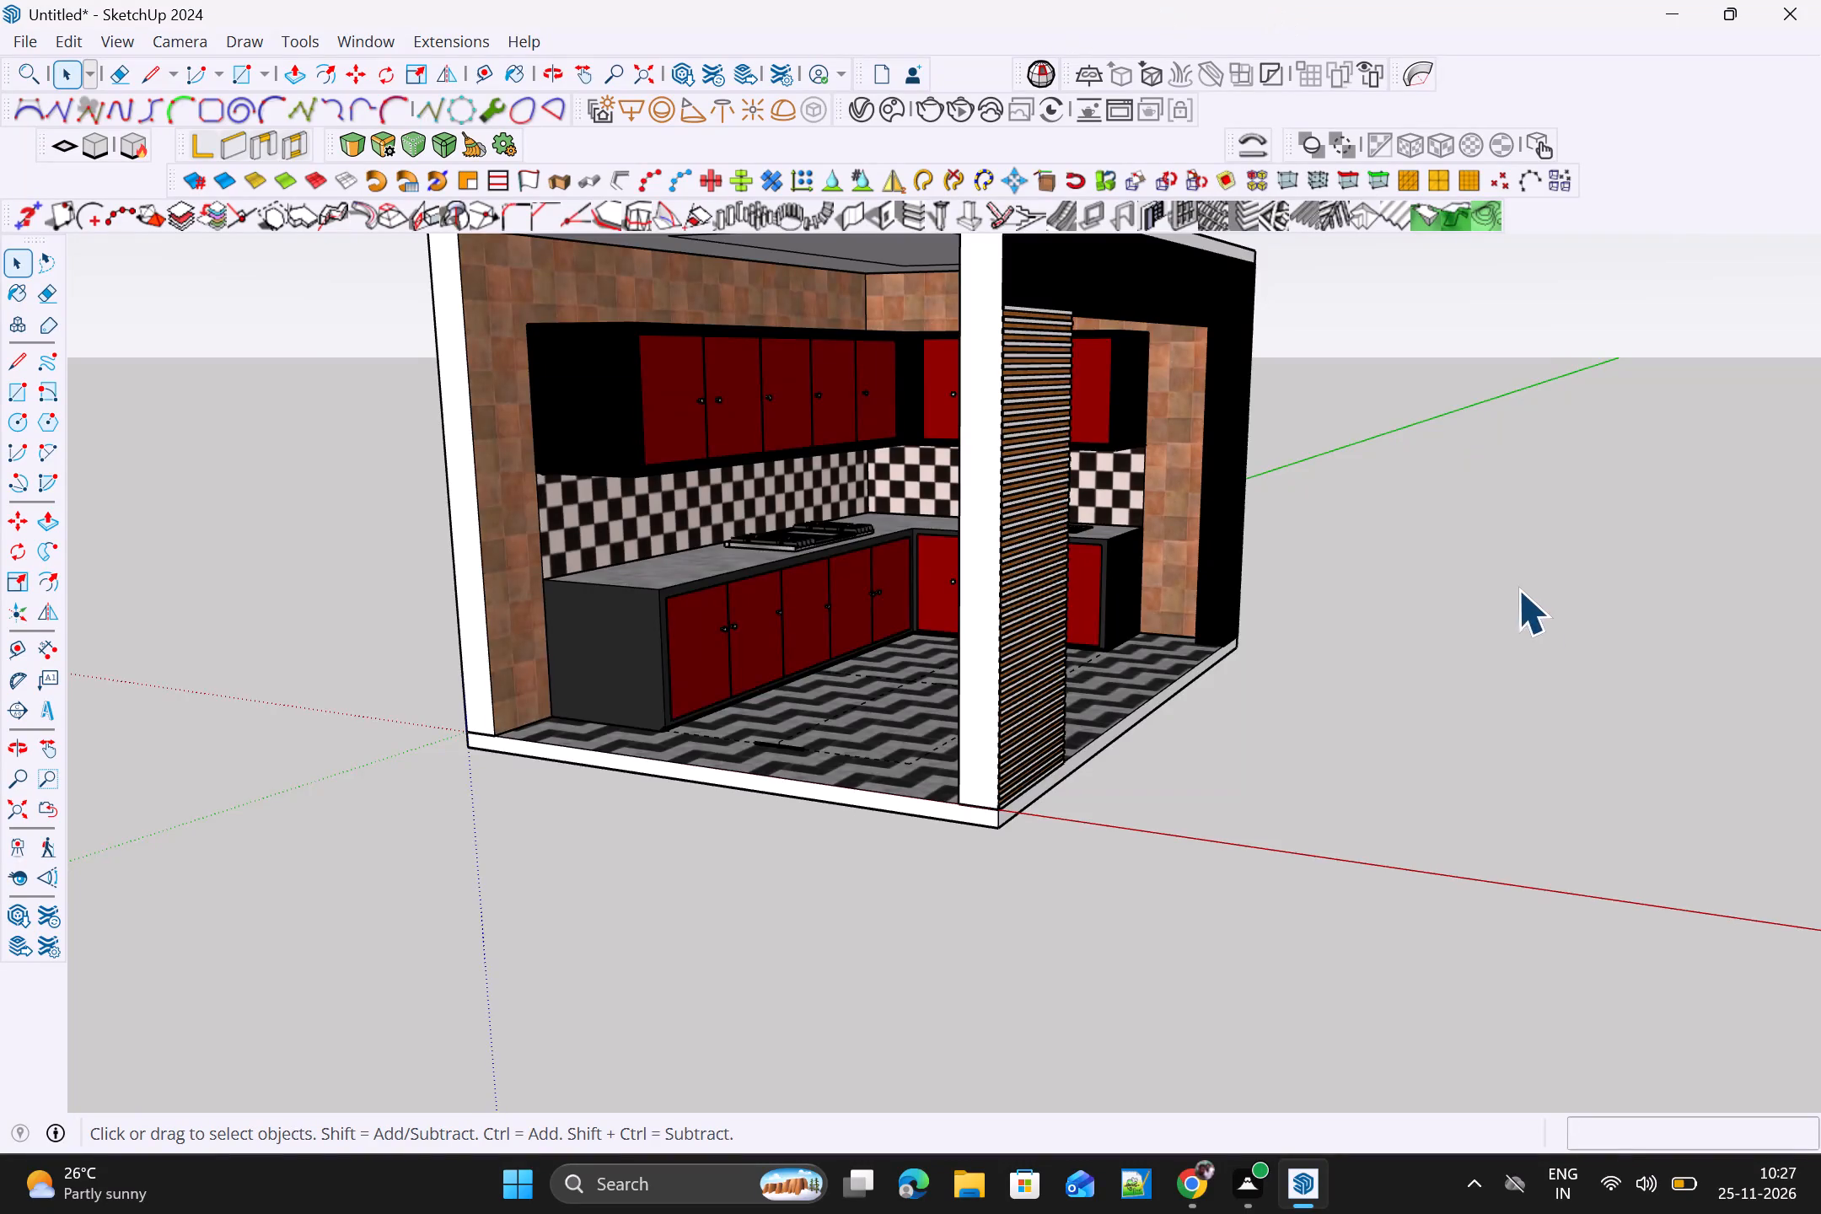
Inside the ceiling slab's group, push the rectangle drawn on the ceiling's underside up about 3 1/8" to form a recess.
scroll(1508, 593, down, 3)
middle_drag(1534, 644, 891, 422)
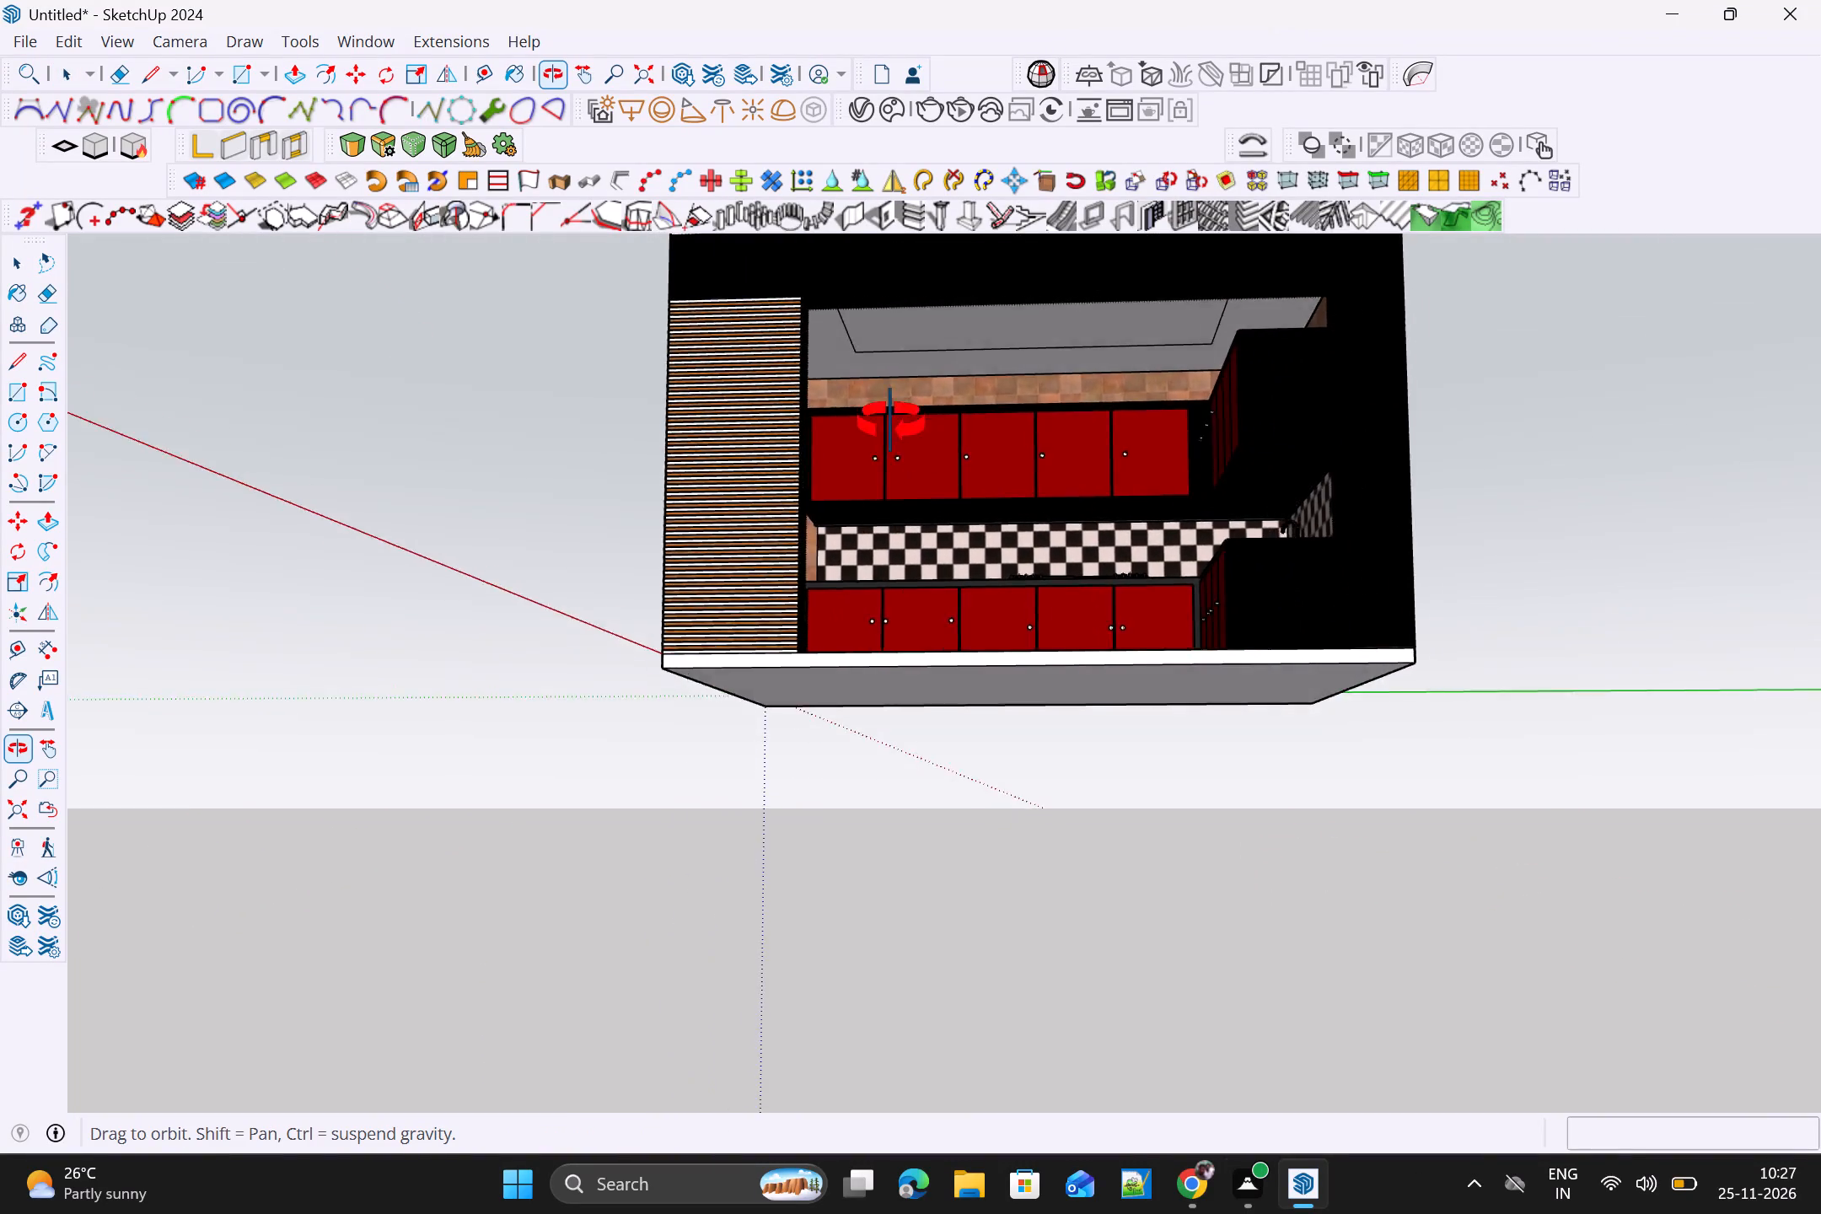
middle_drag(891, 422, 1595, 494)
scroll(587, 312, up, 2)
middle_drag(936, 339, 1084, 331)
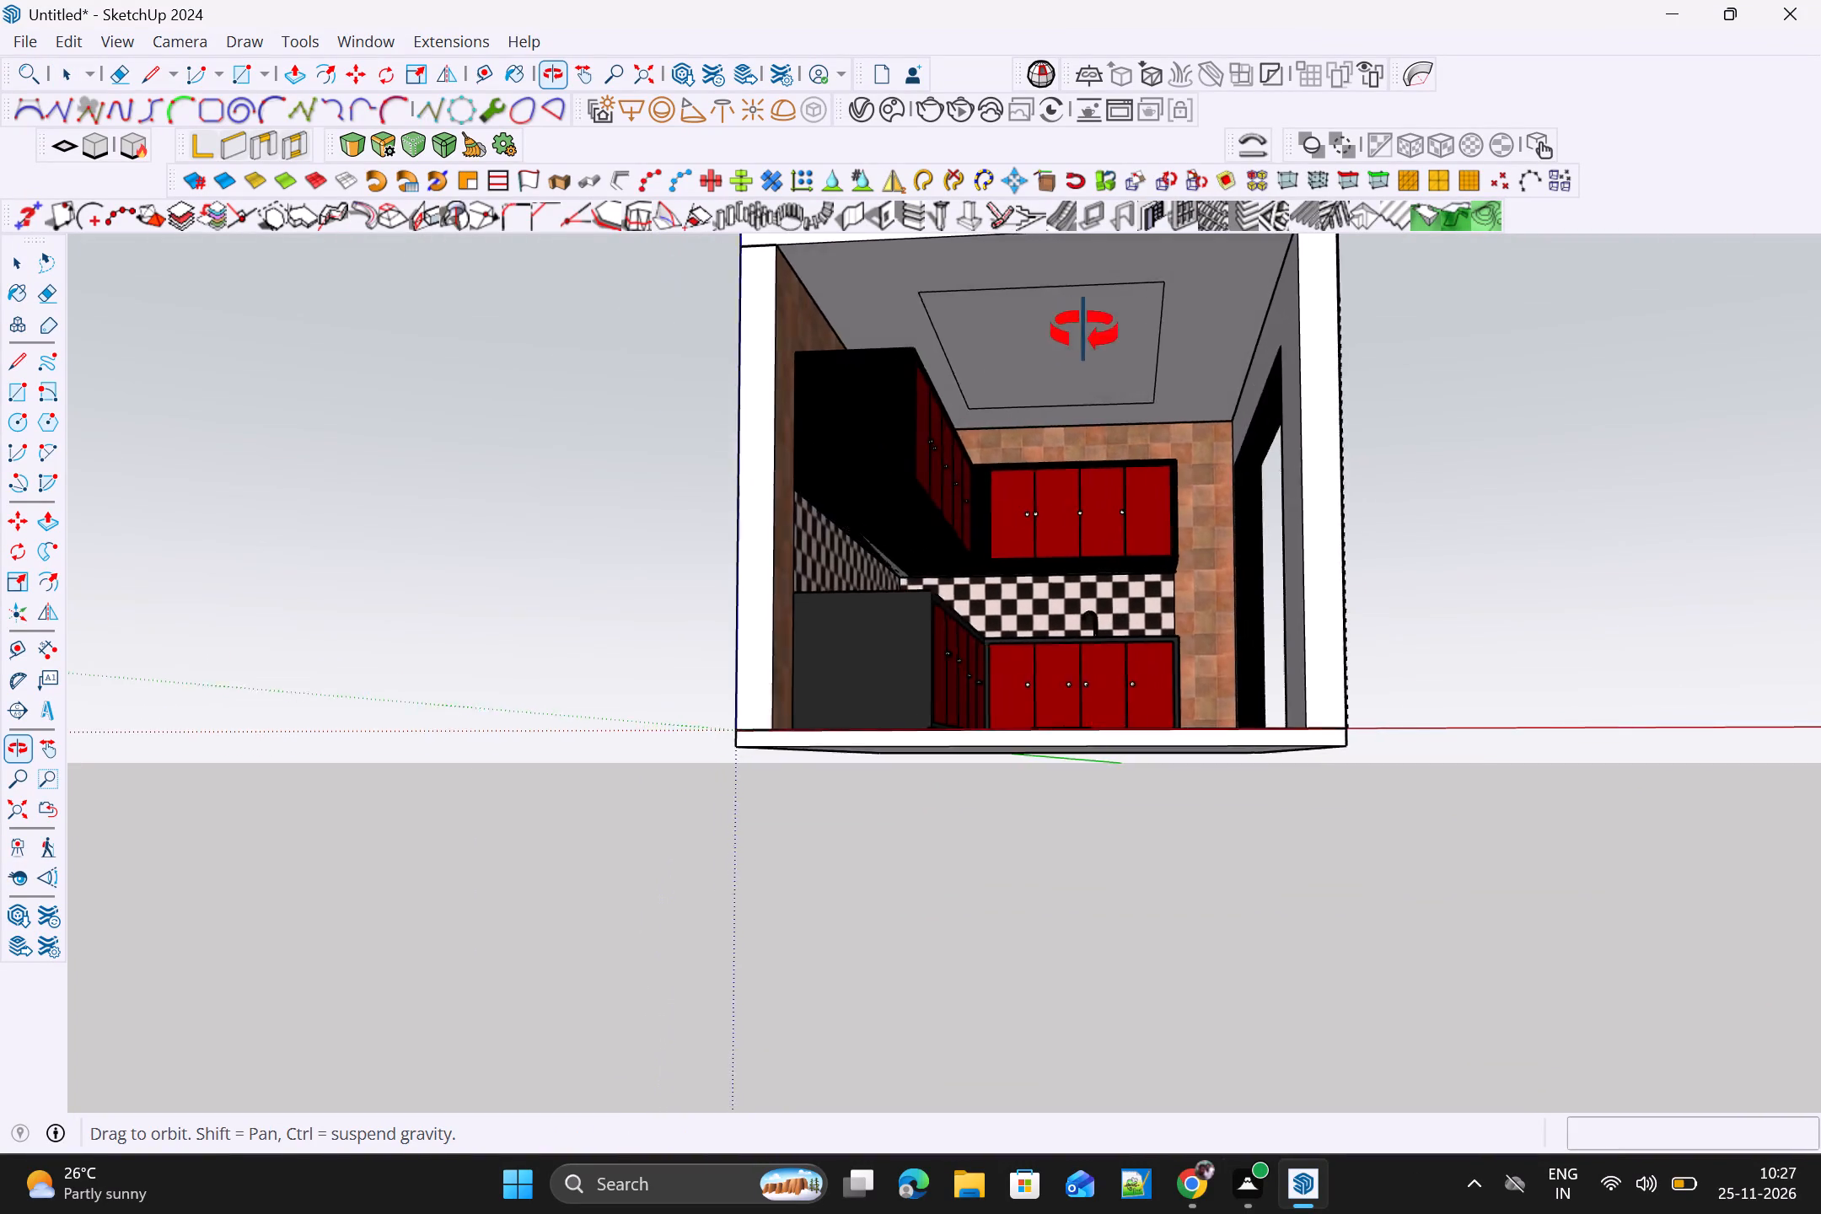
middle_drag(1084, 331, 1107, 384)
scroll(926, 289, up, 6)
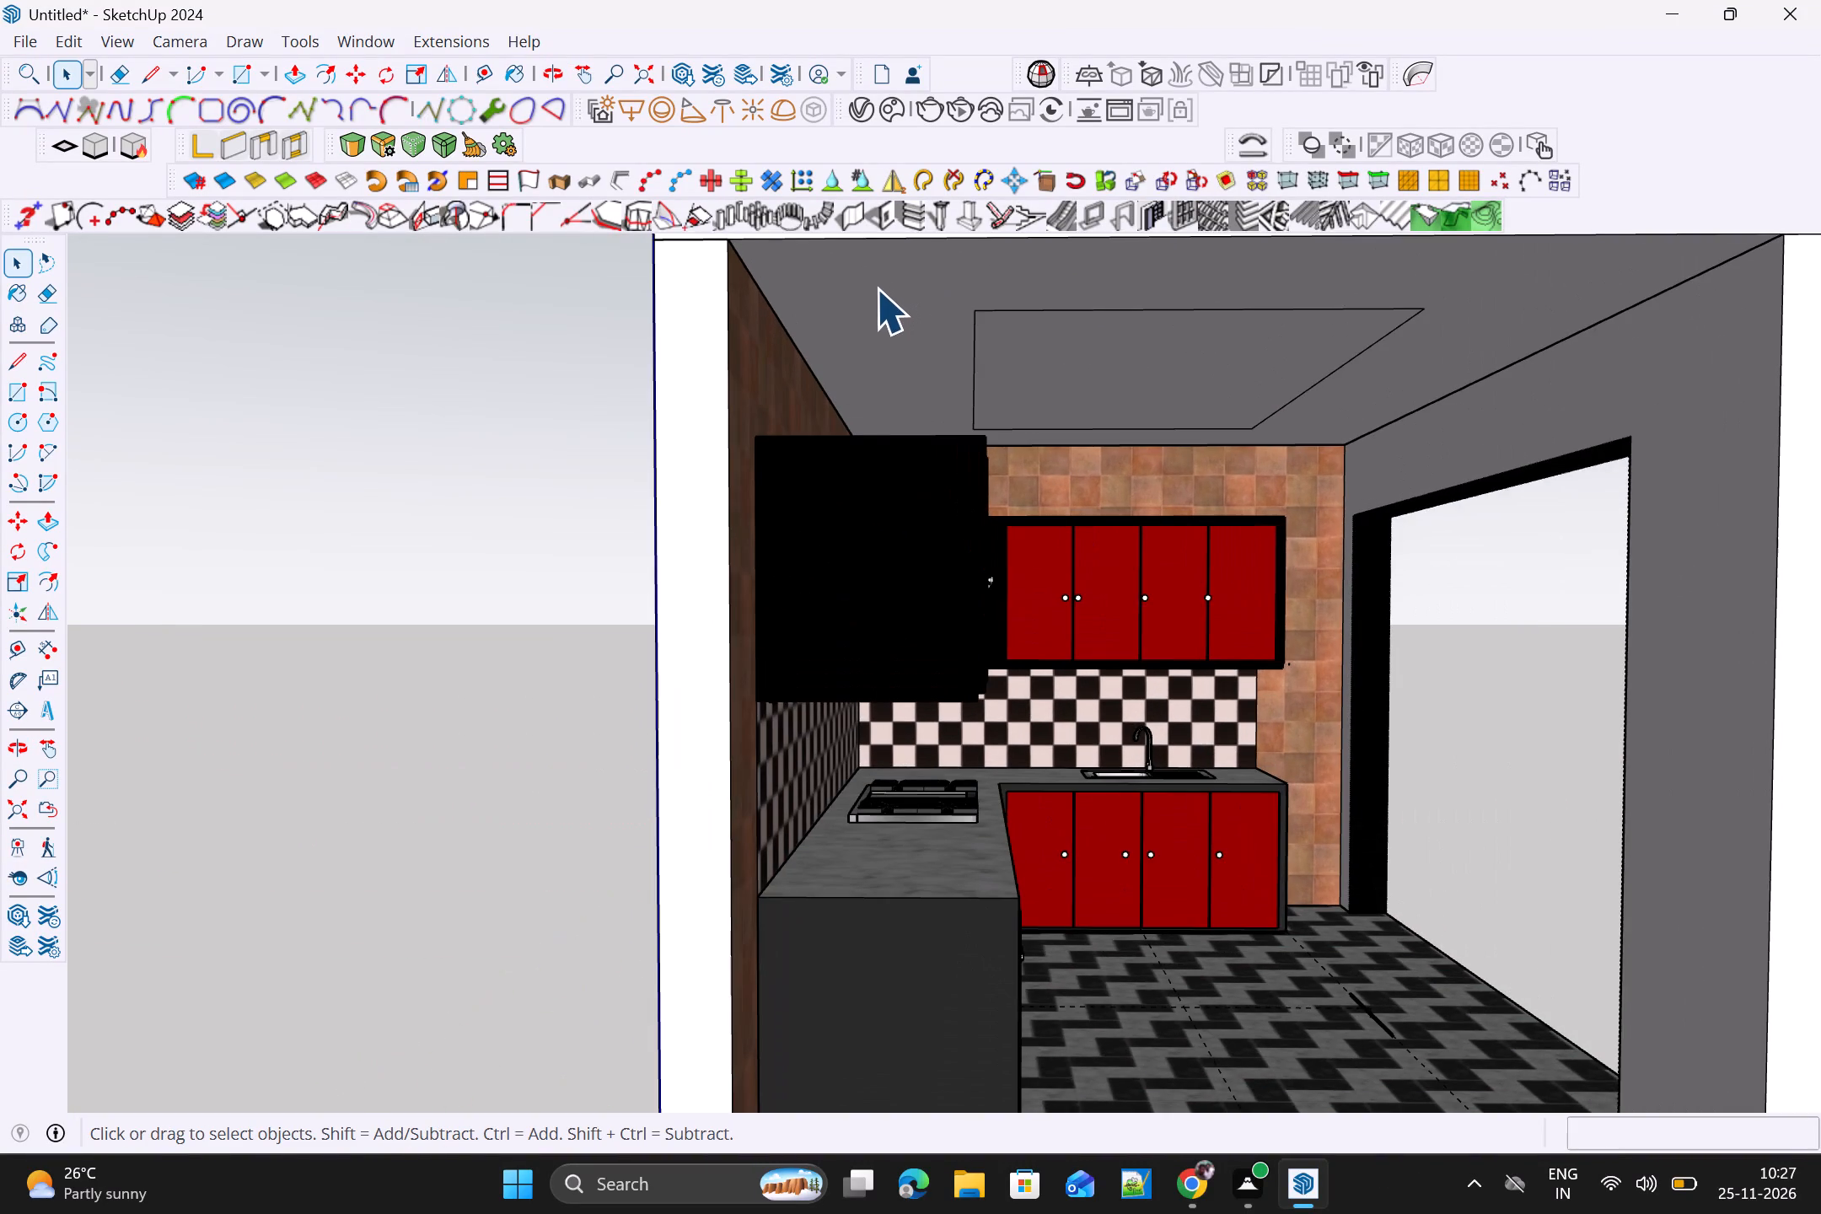
click(876, 284)
scroll(874, 285, down, 4)
click(1084, 303)
double_click(1077, 312)
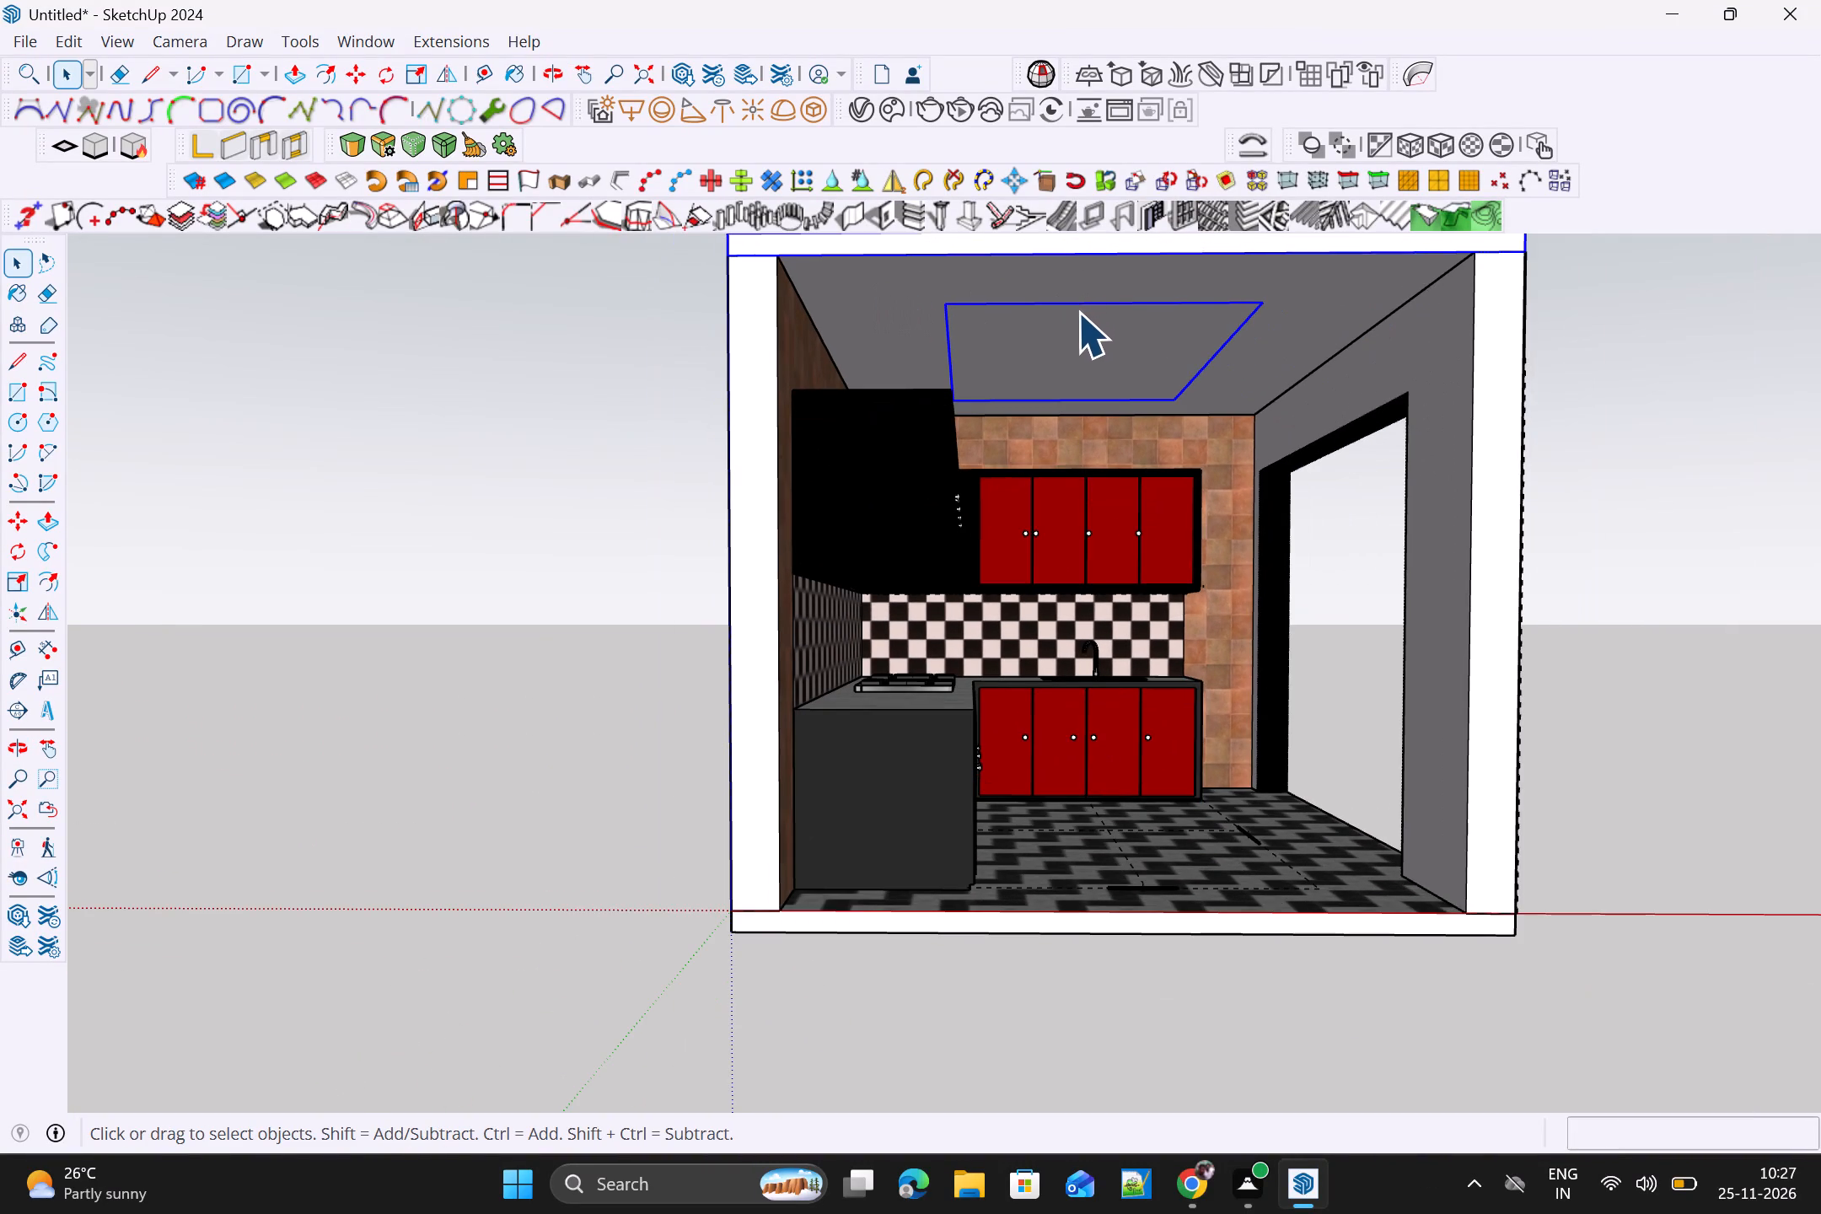
click(1085, 325)
scroll(1083, 331, up, 8)
click(1085, 336)
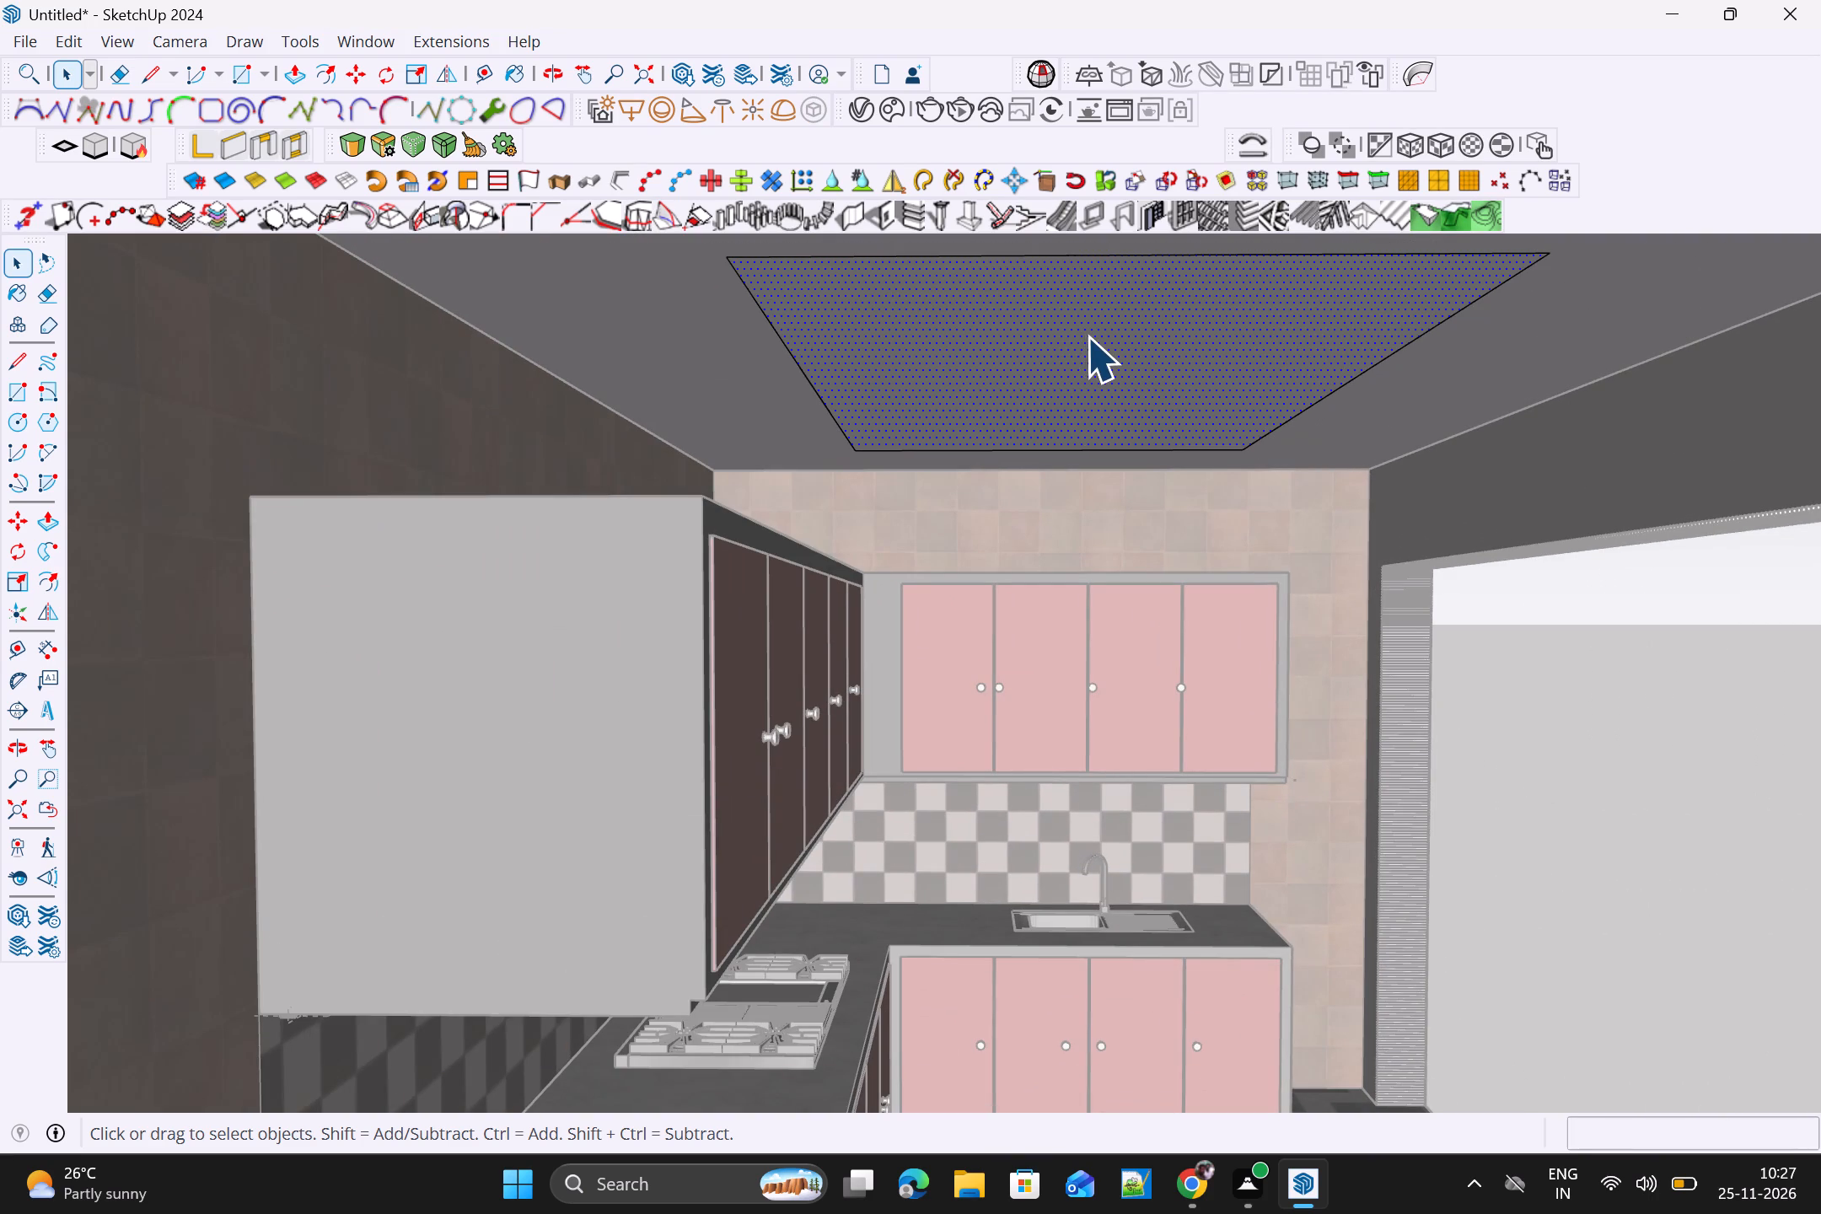
key(p)
click(1088, 336)
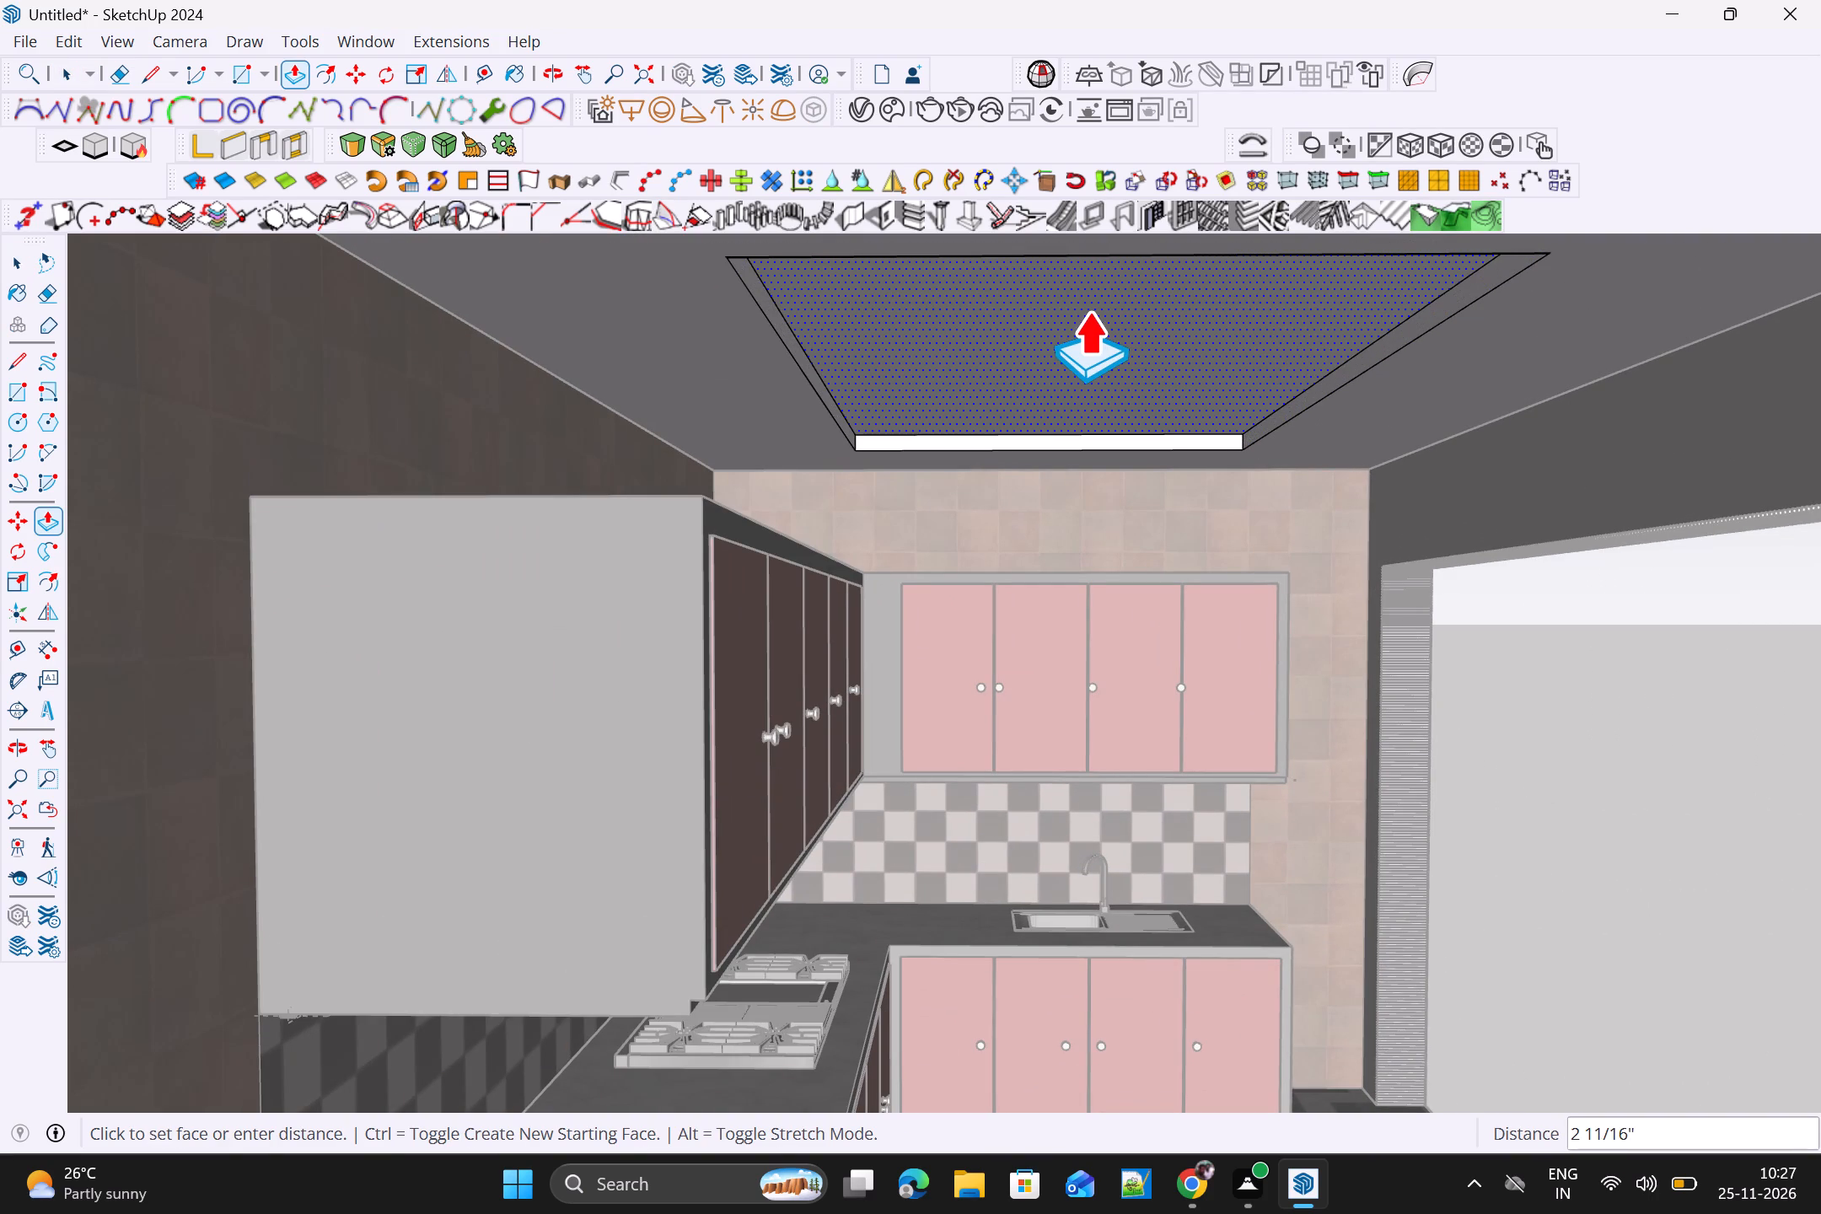
click(1089, 306)
scroll(1088, 320, down, 8)
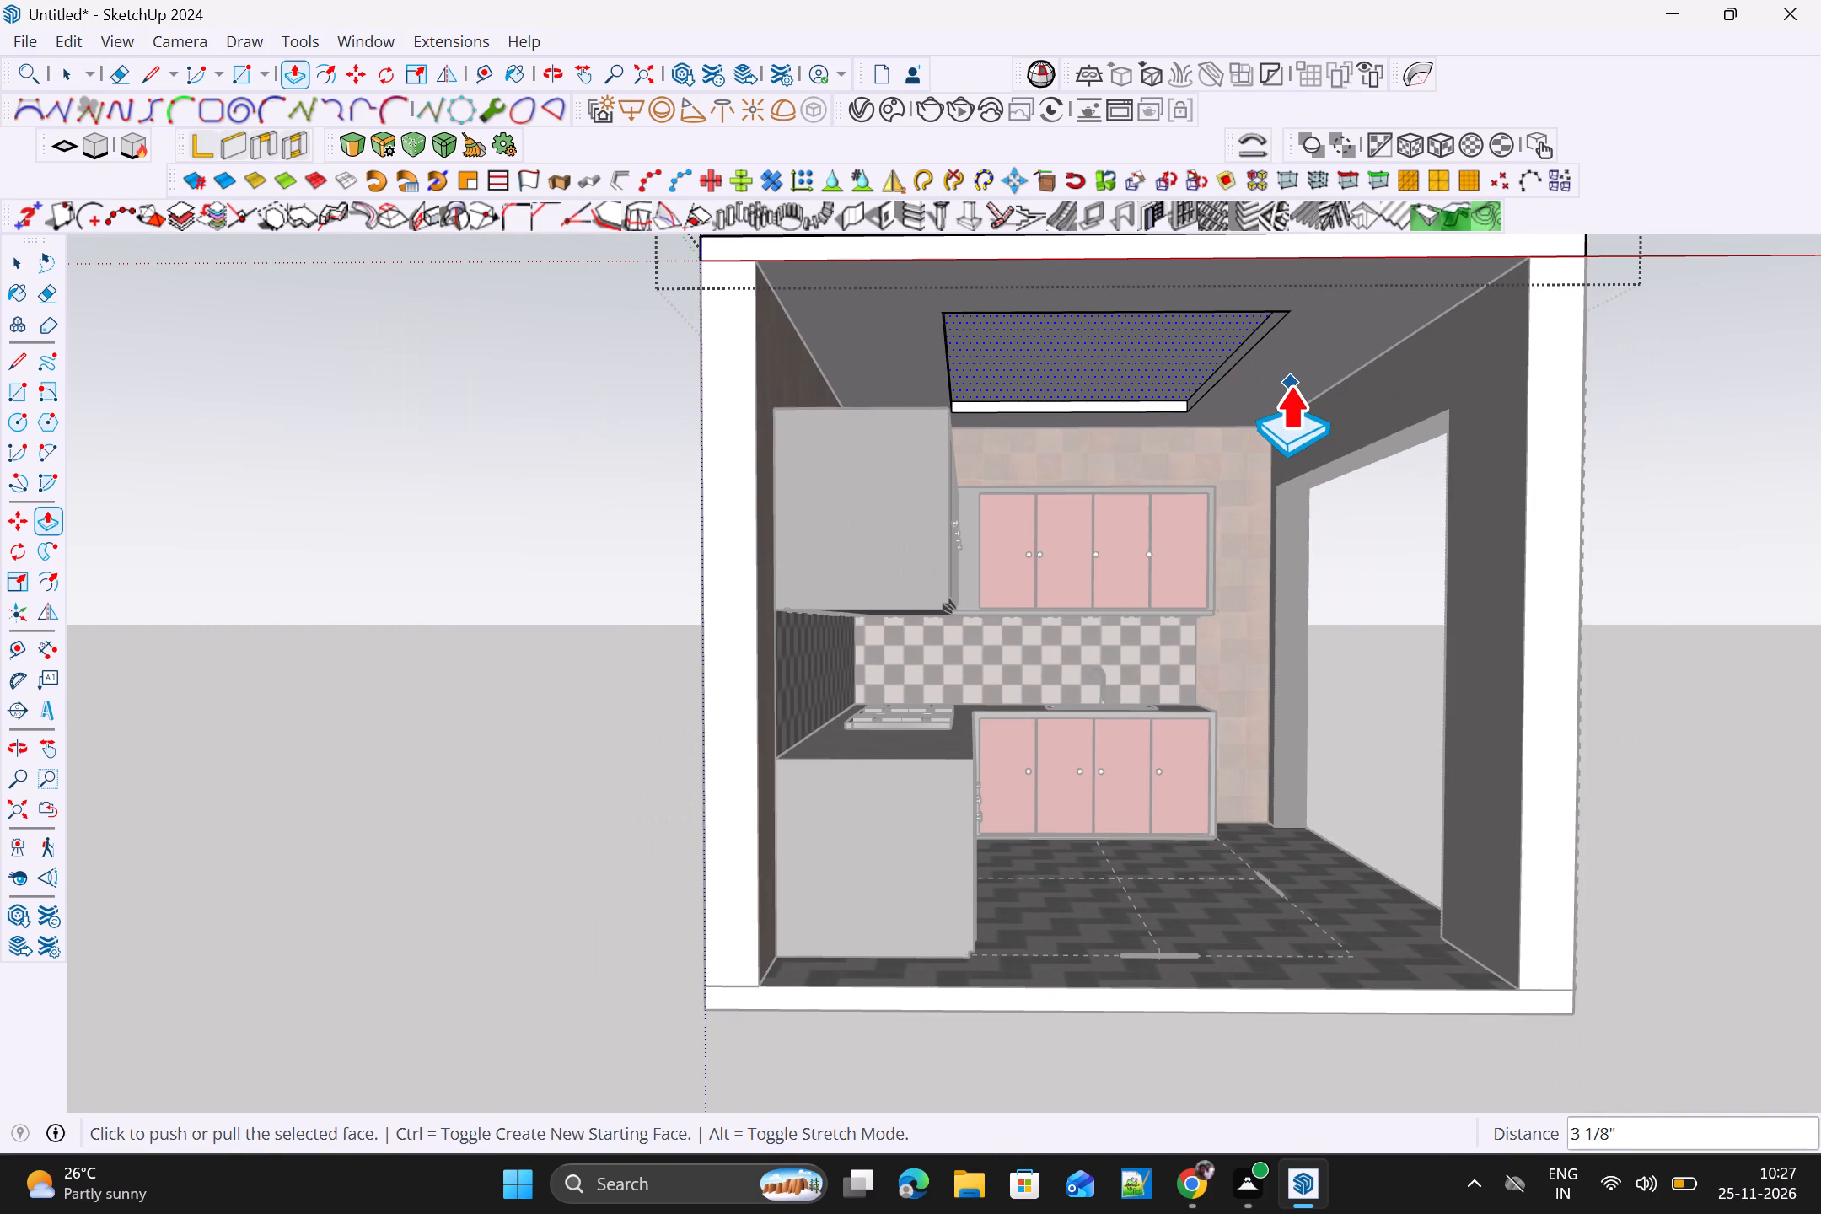
key(space)
click(1663, 454)
Inside the ceiling's group, select all four lower edges of the rectangular recess and weld them into one loop.
middle_drag(1699, 489, 1483, 507)
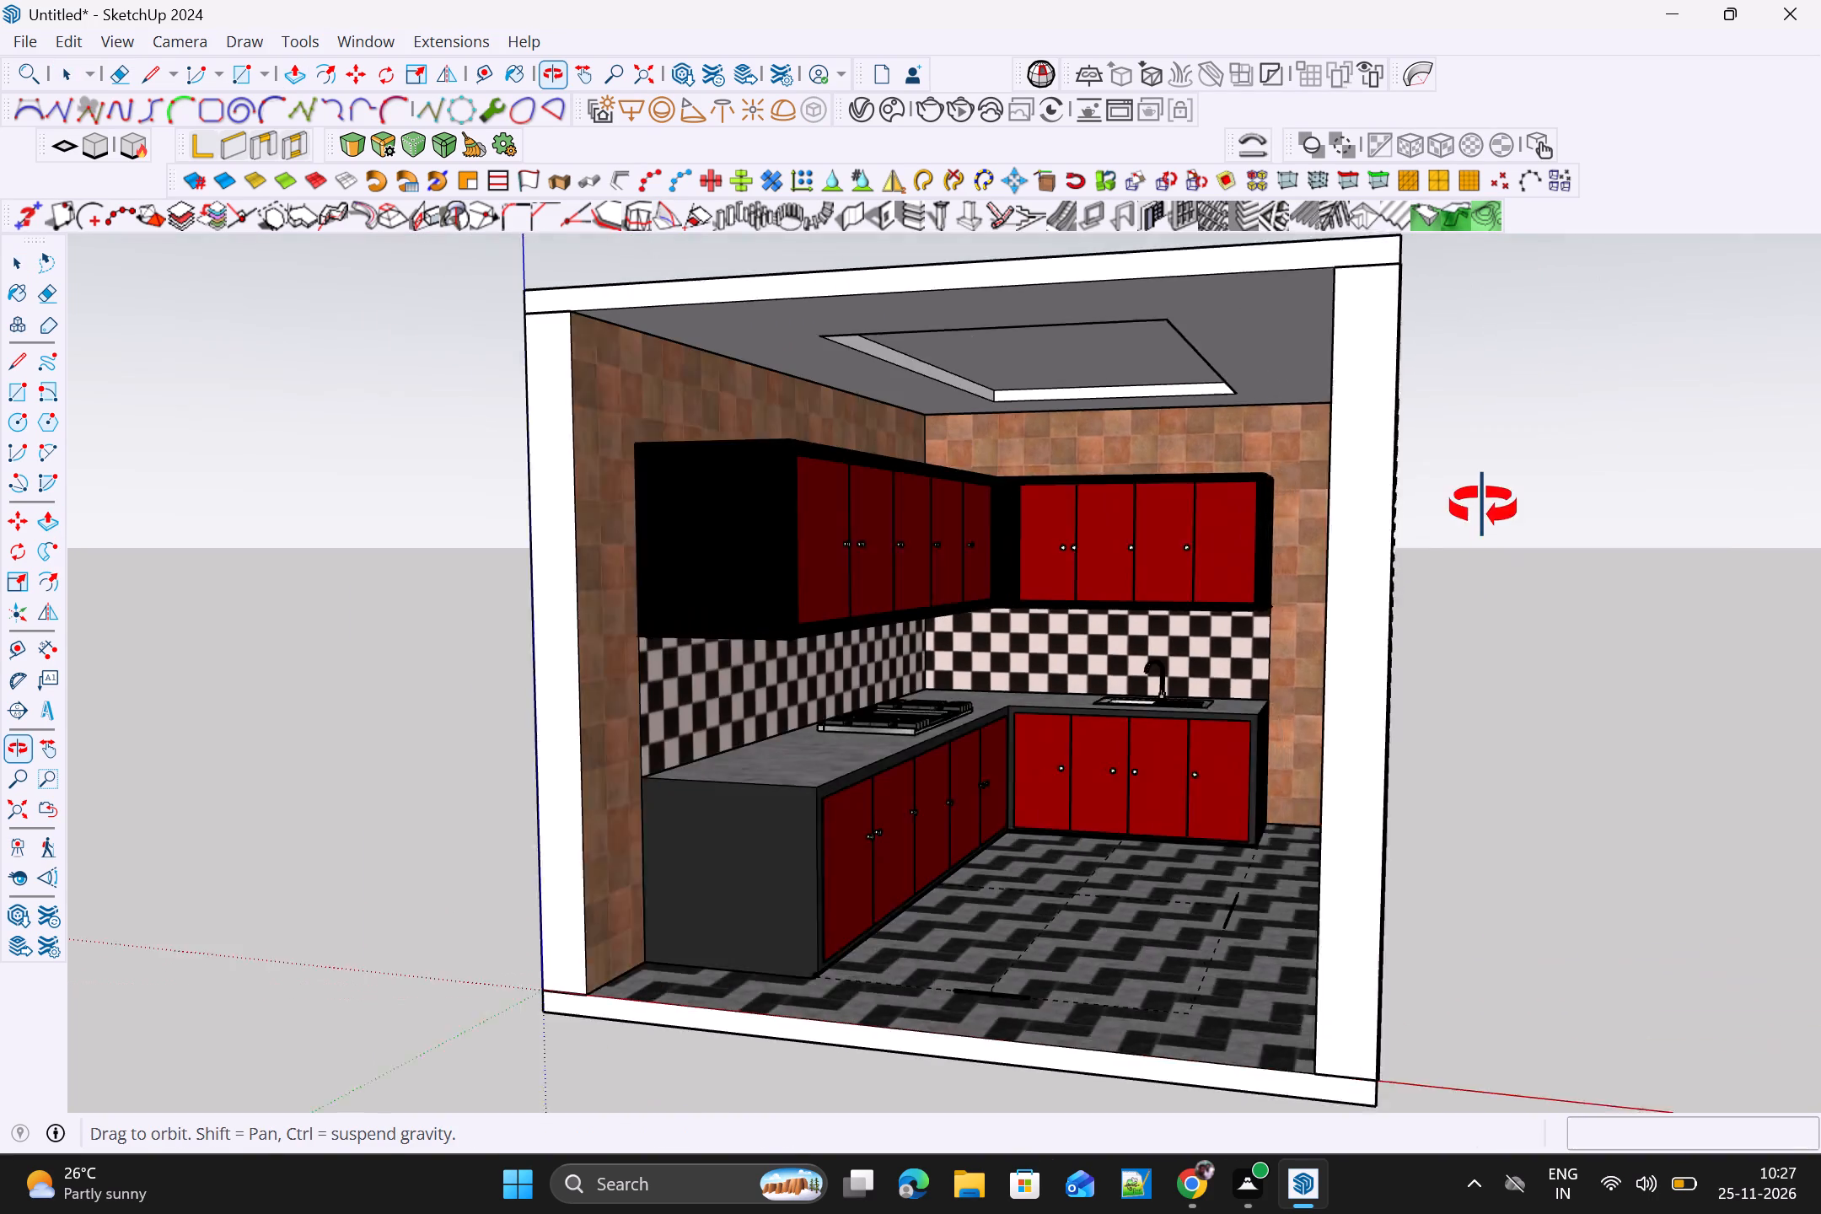
middle_drag(1483, 507, 1476, 461)
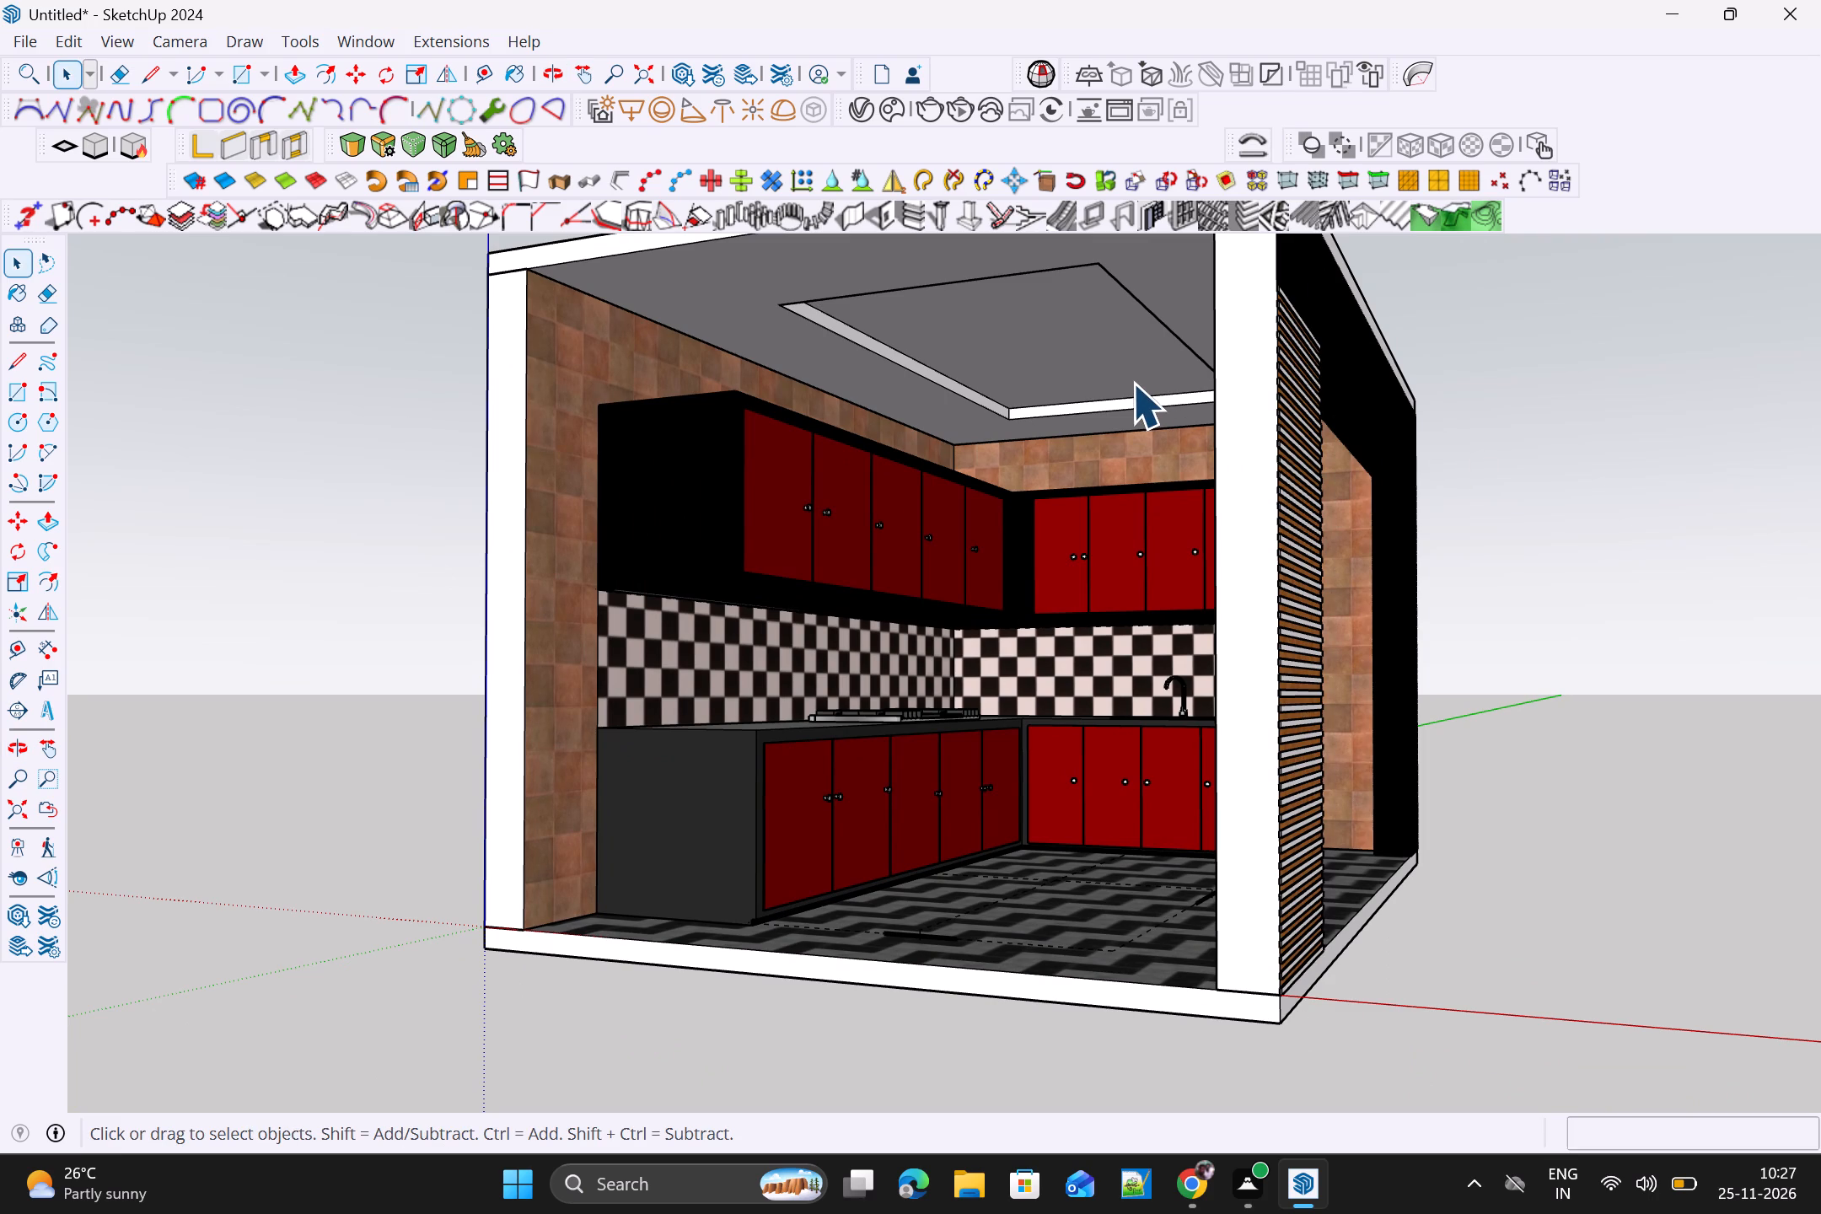
scroll(1007, 378, up, 10)
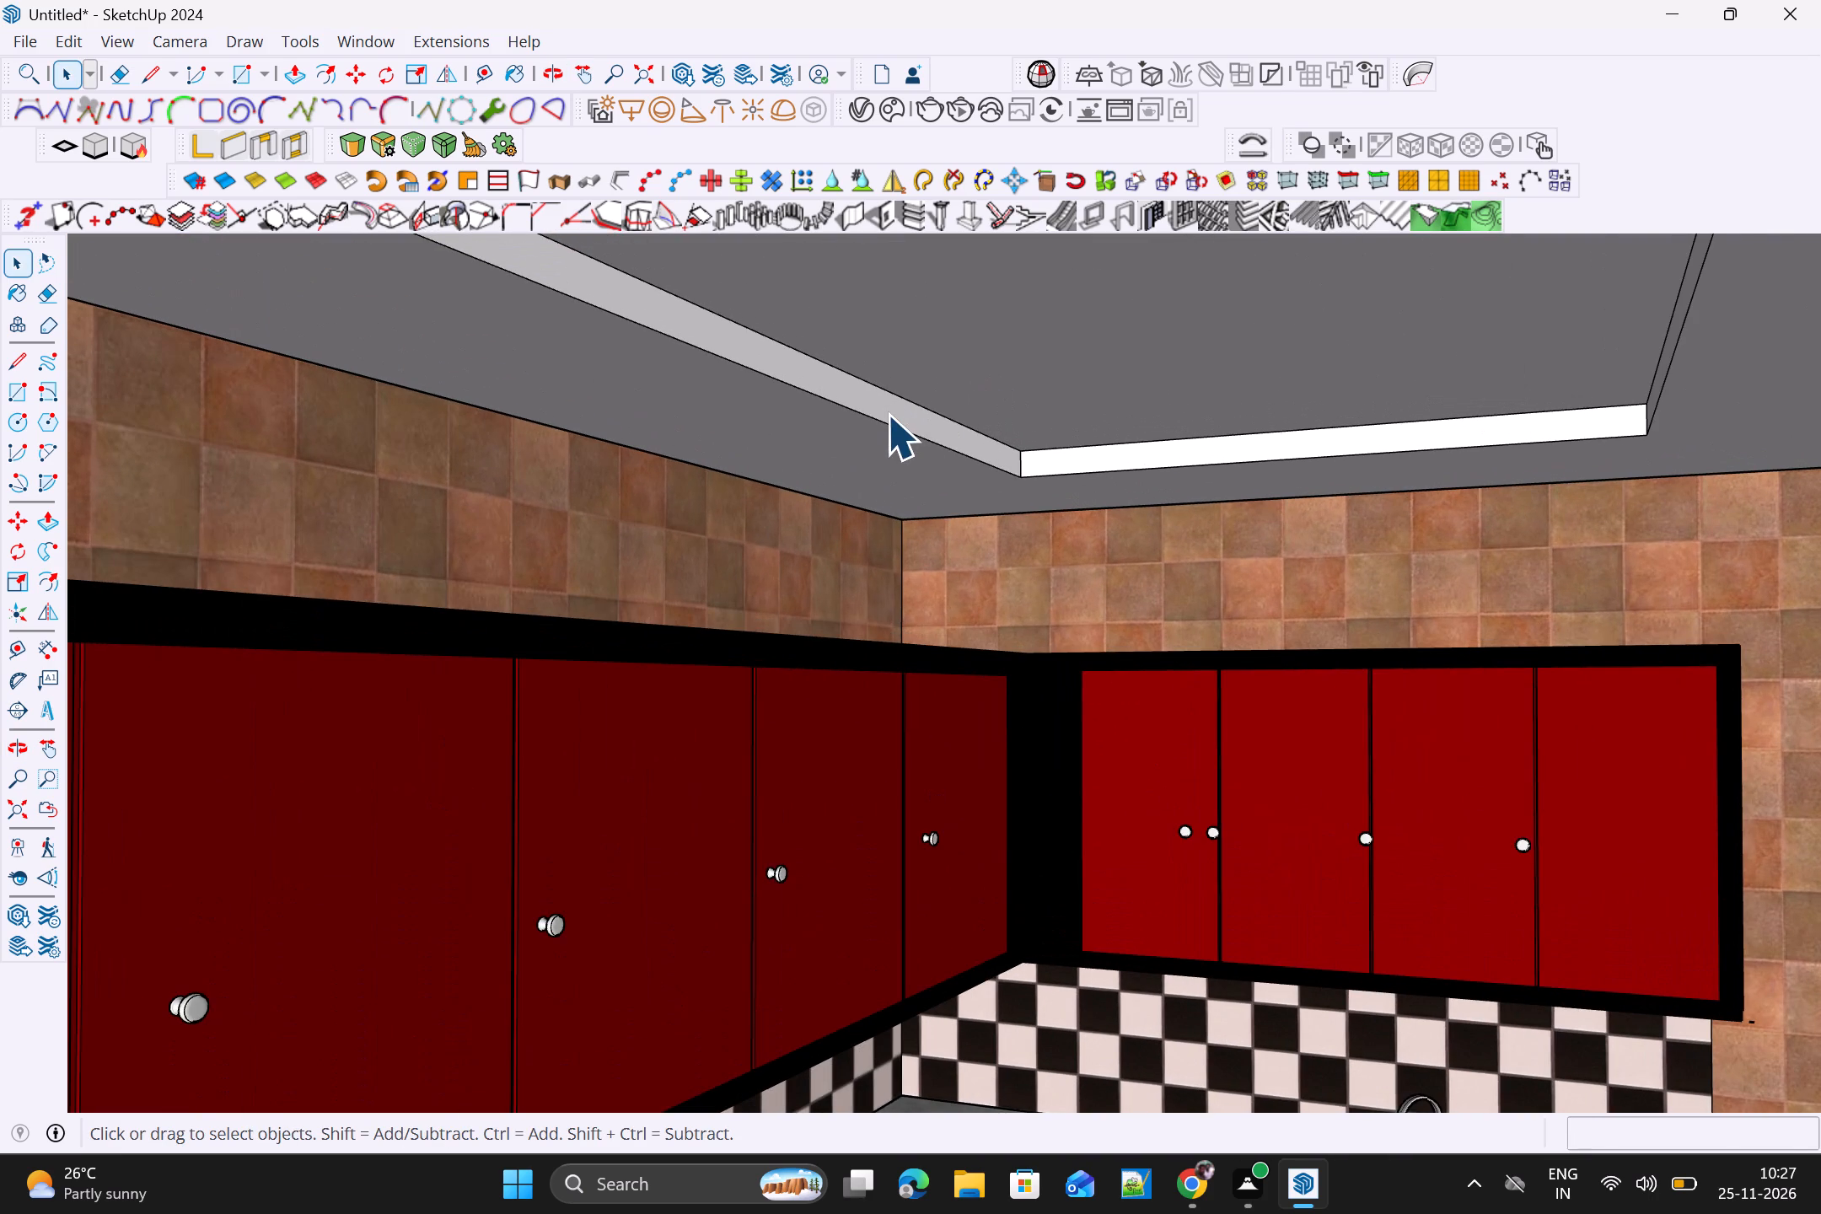
double_click(883, 421)
click(883, 422)
click(883, 422)
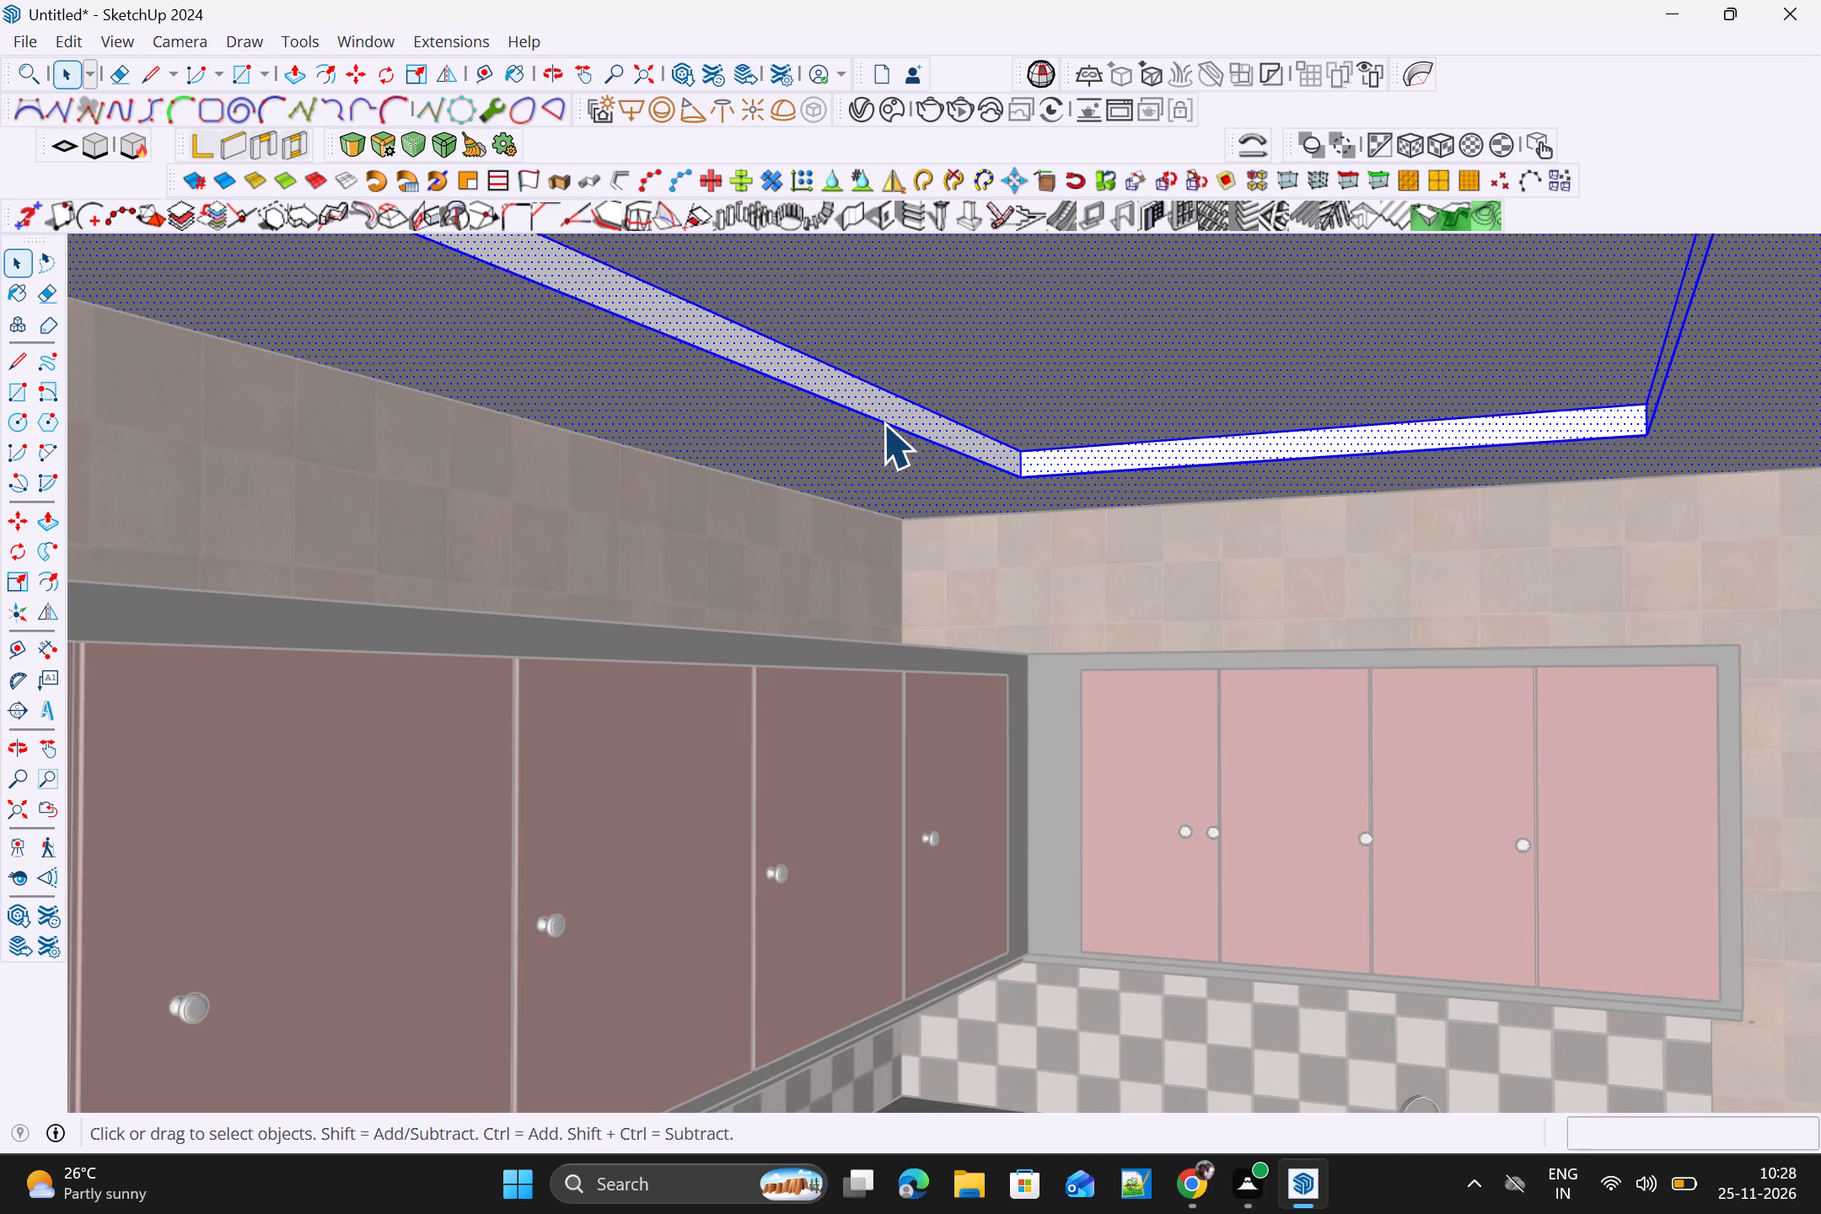
click(883, 423)
scroll(883, 424, up, 5)
click(883, 424)
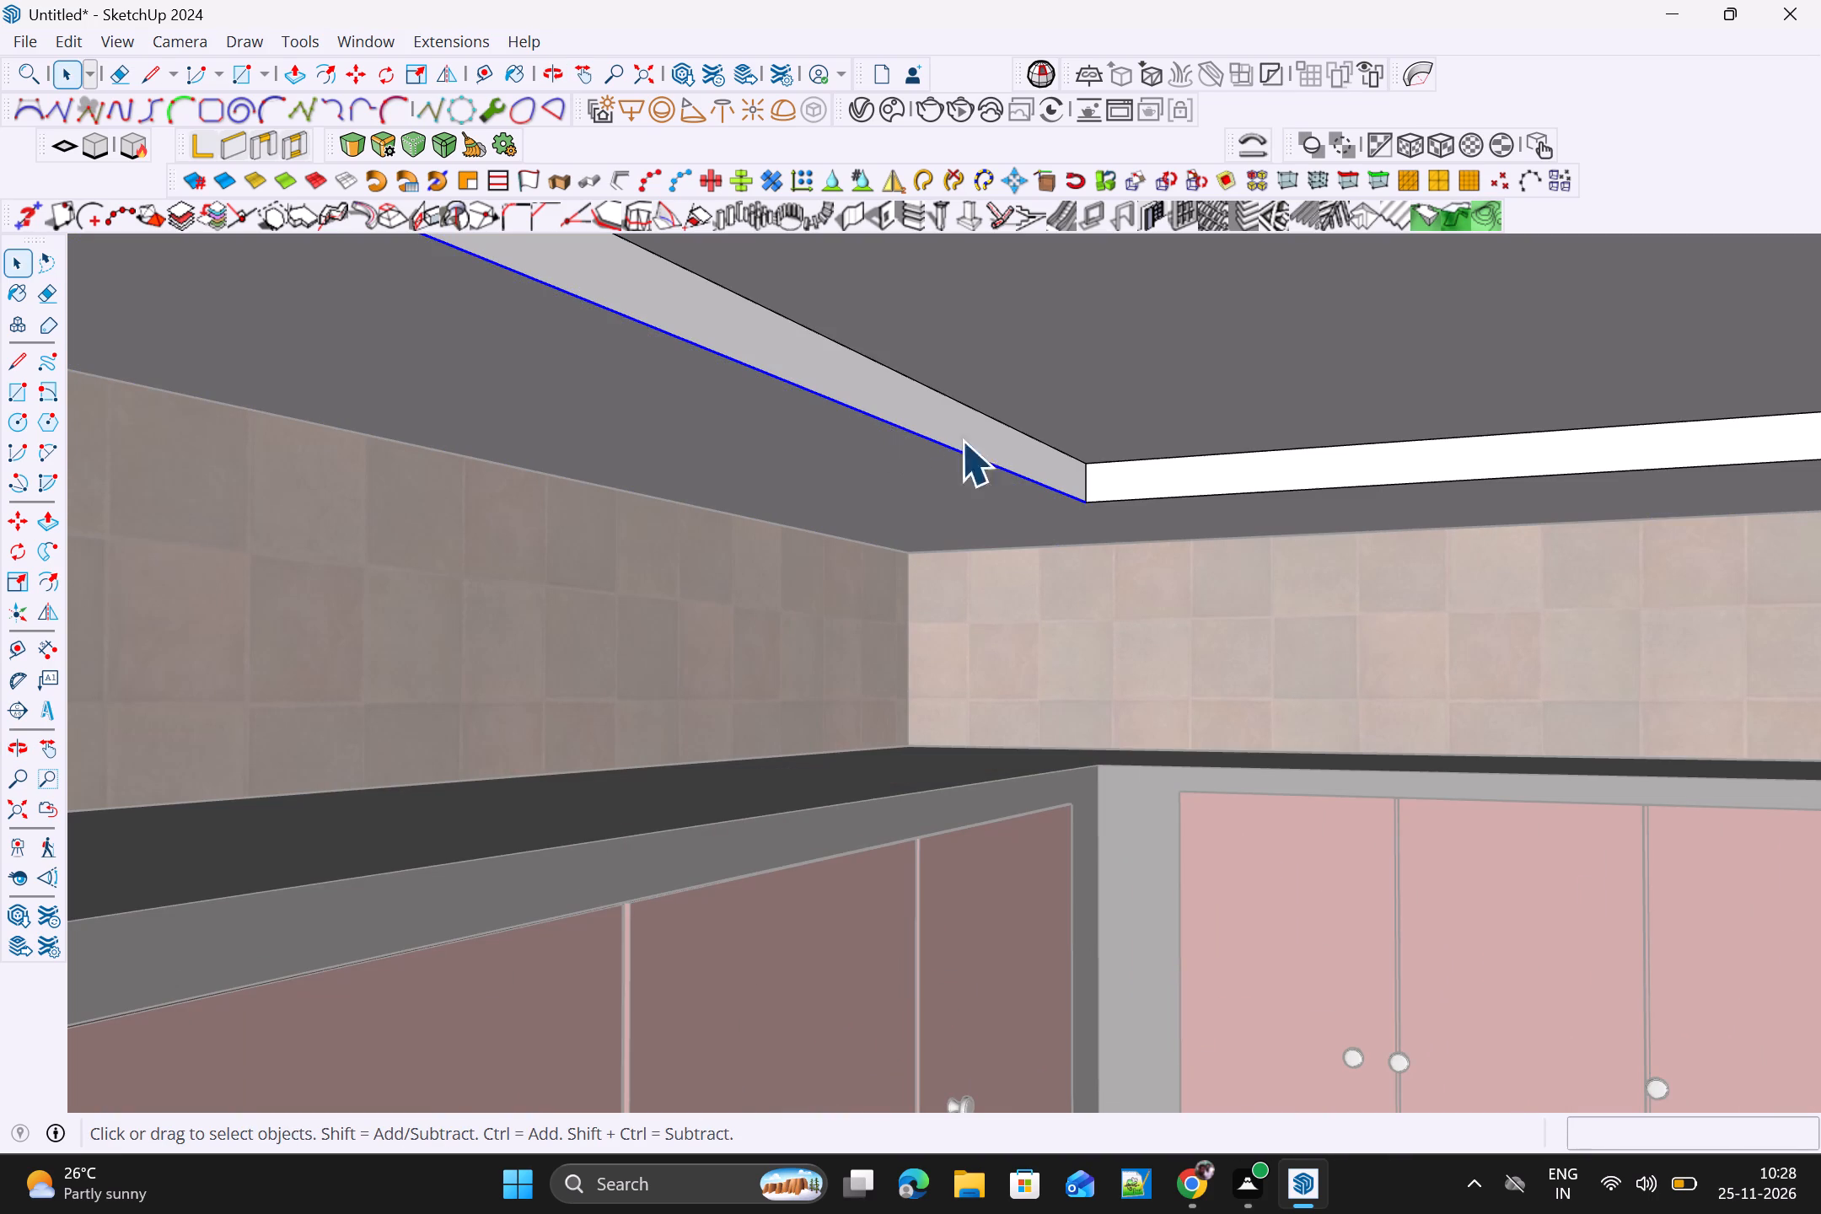
shift+click(1199, 495)
scroll(1199, 495, down, 12)
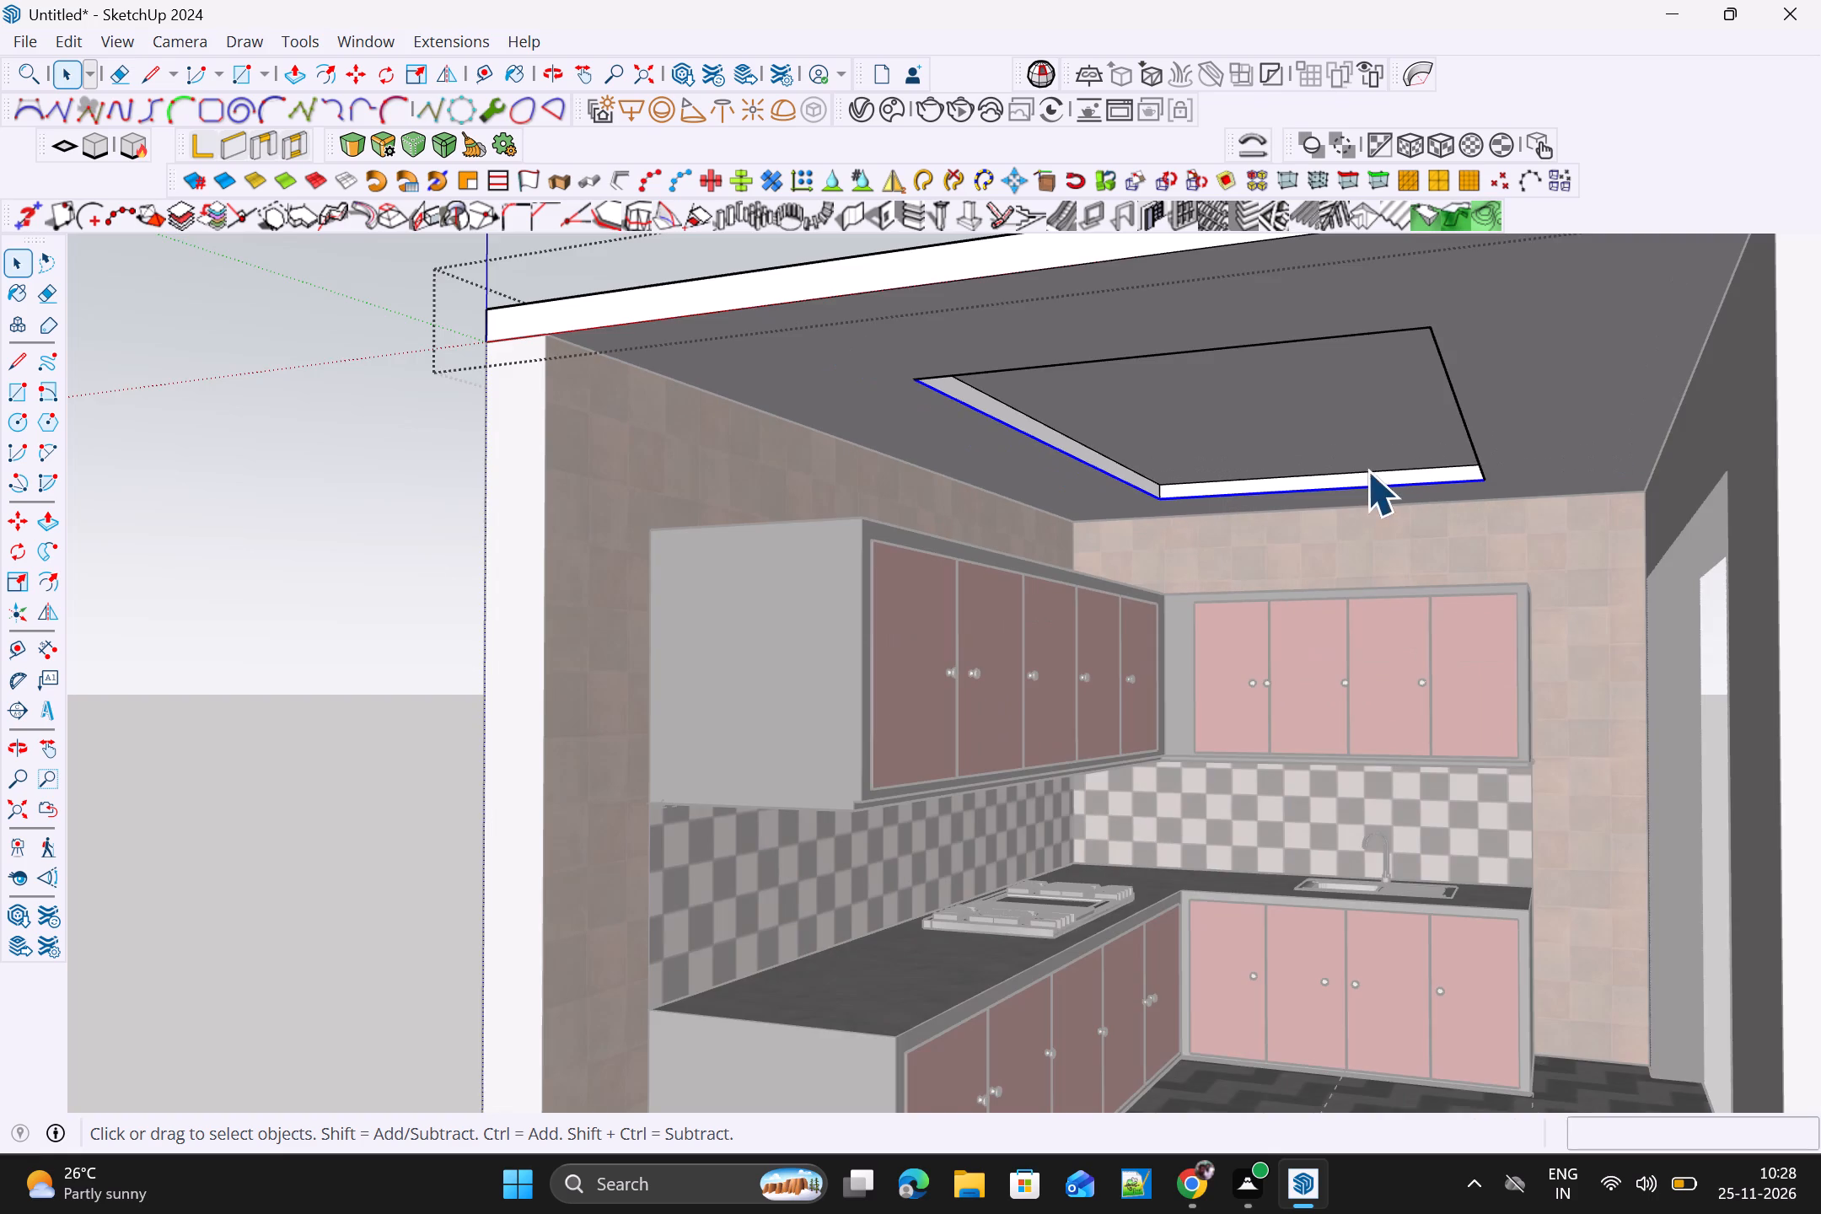
scroll(1448, 447, up, 7)
shift+click(1469, 381)
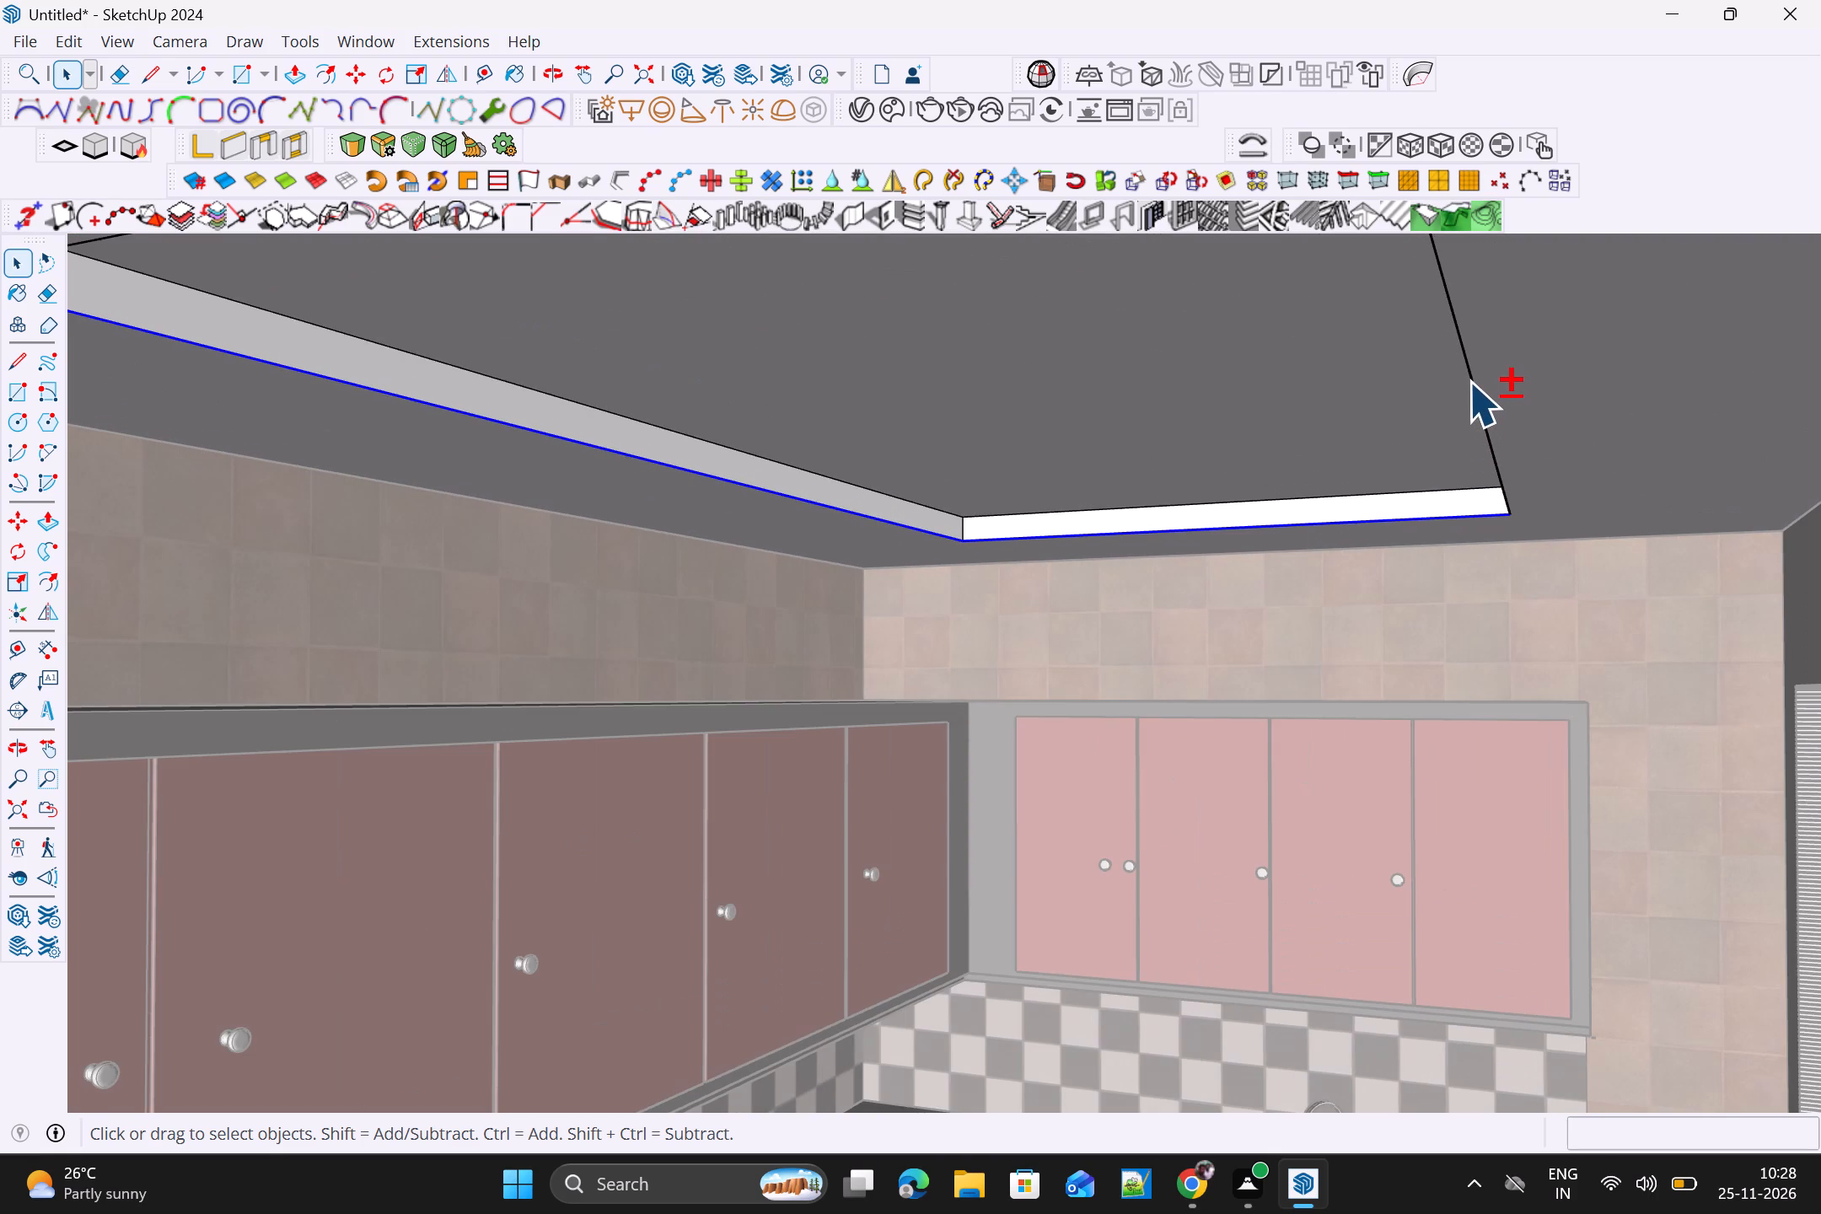
shift+scroll(1469, 383, down, 5)
shift+click(1077, 271)
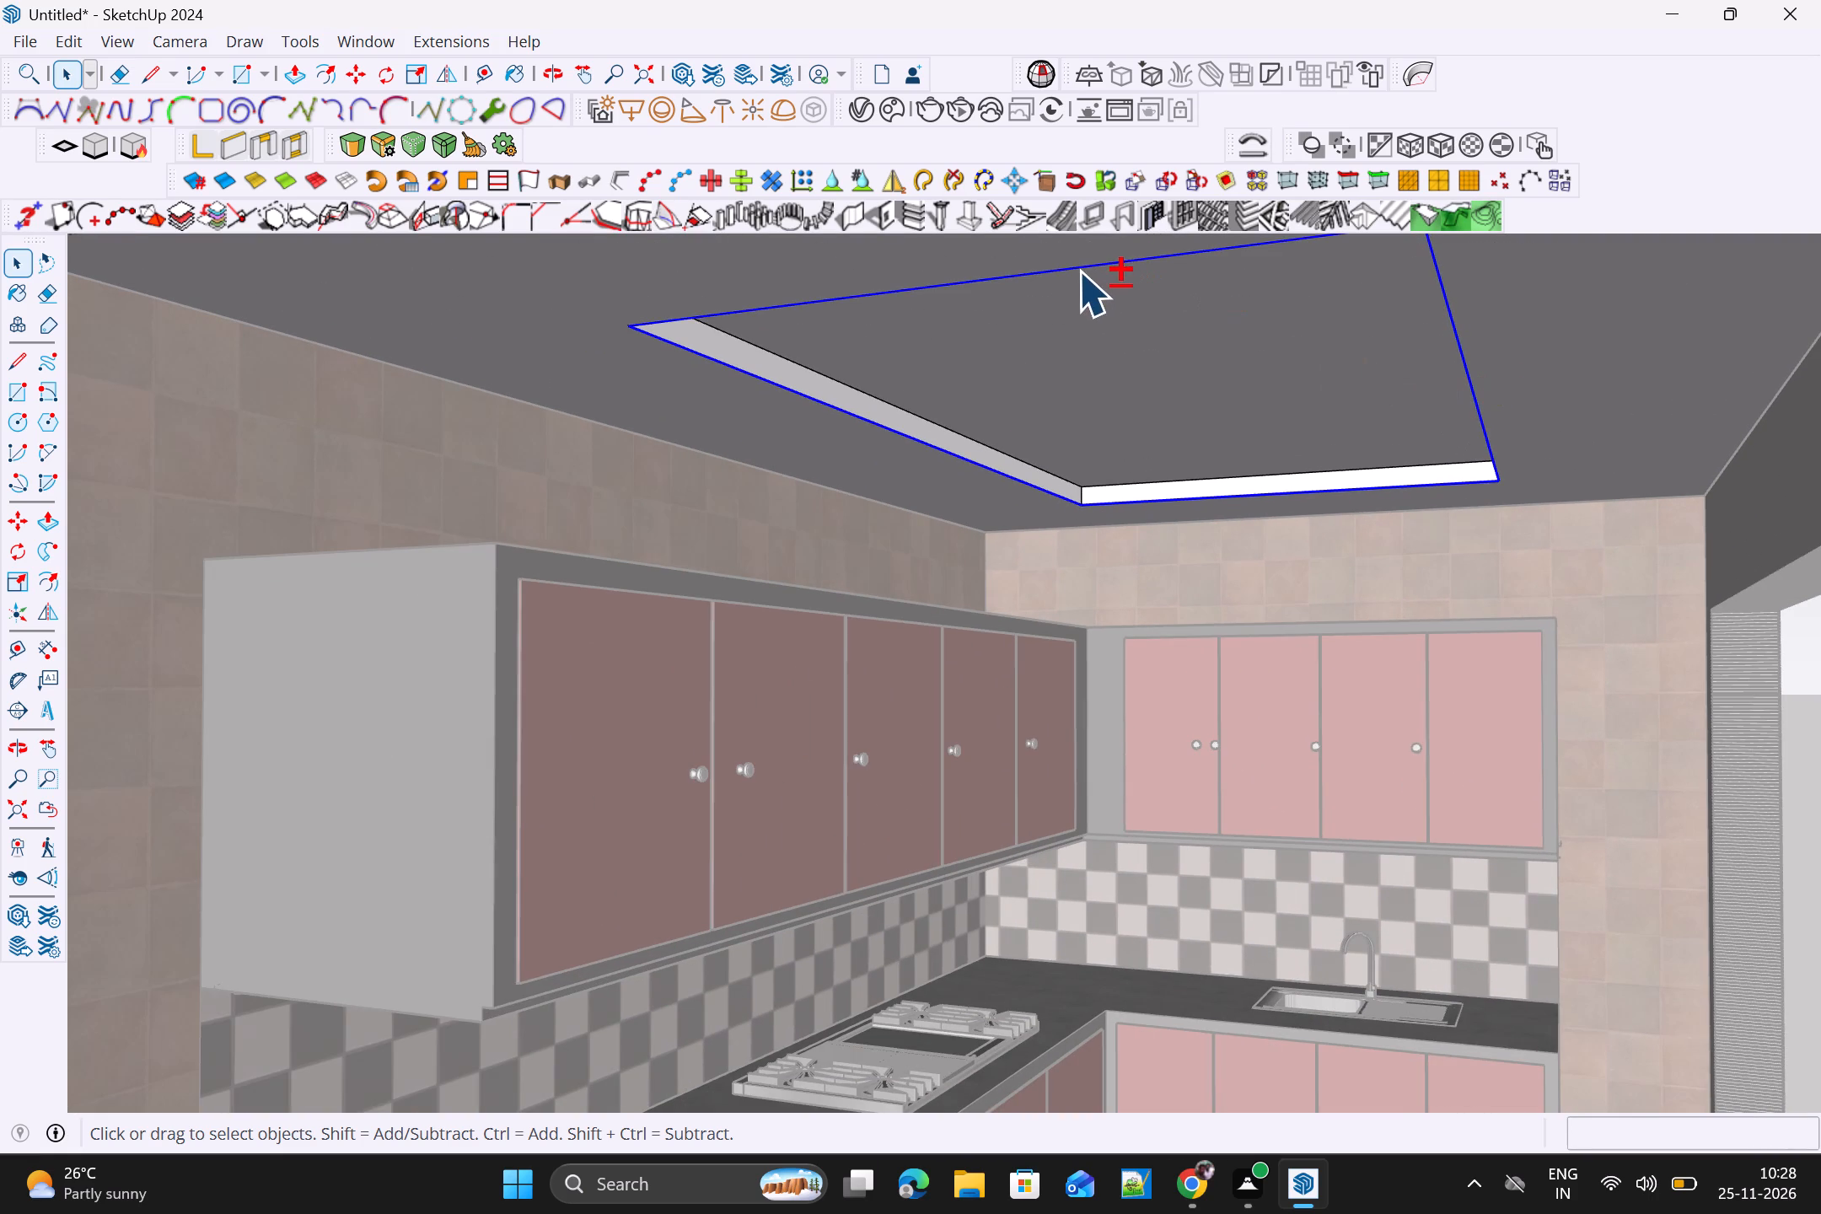
scroll(1029, 487, up, 7)
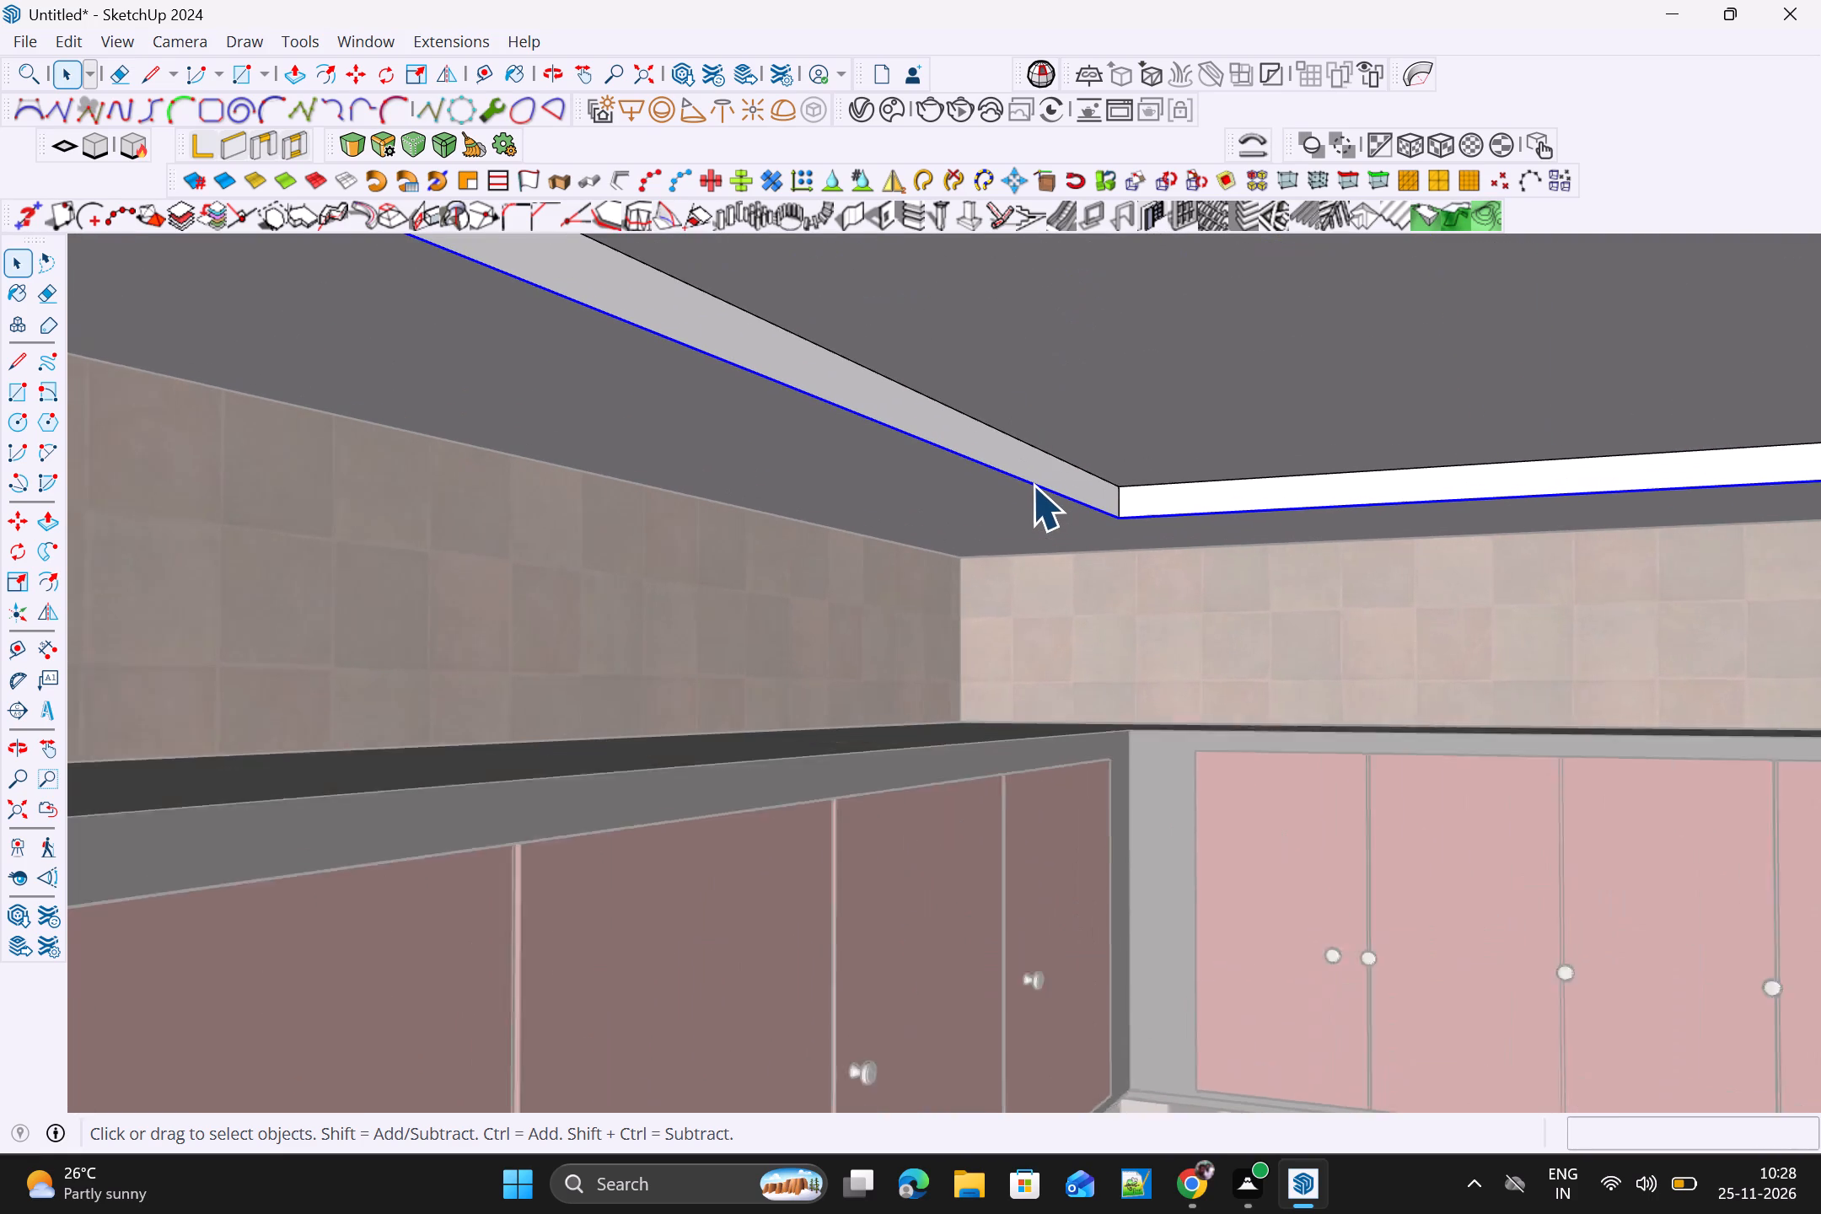
shift+right_click(1032, 485)
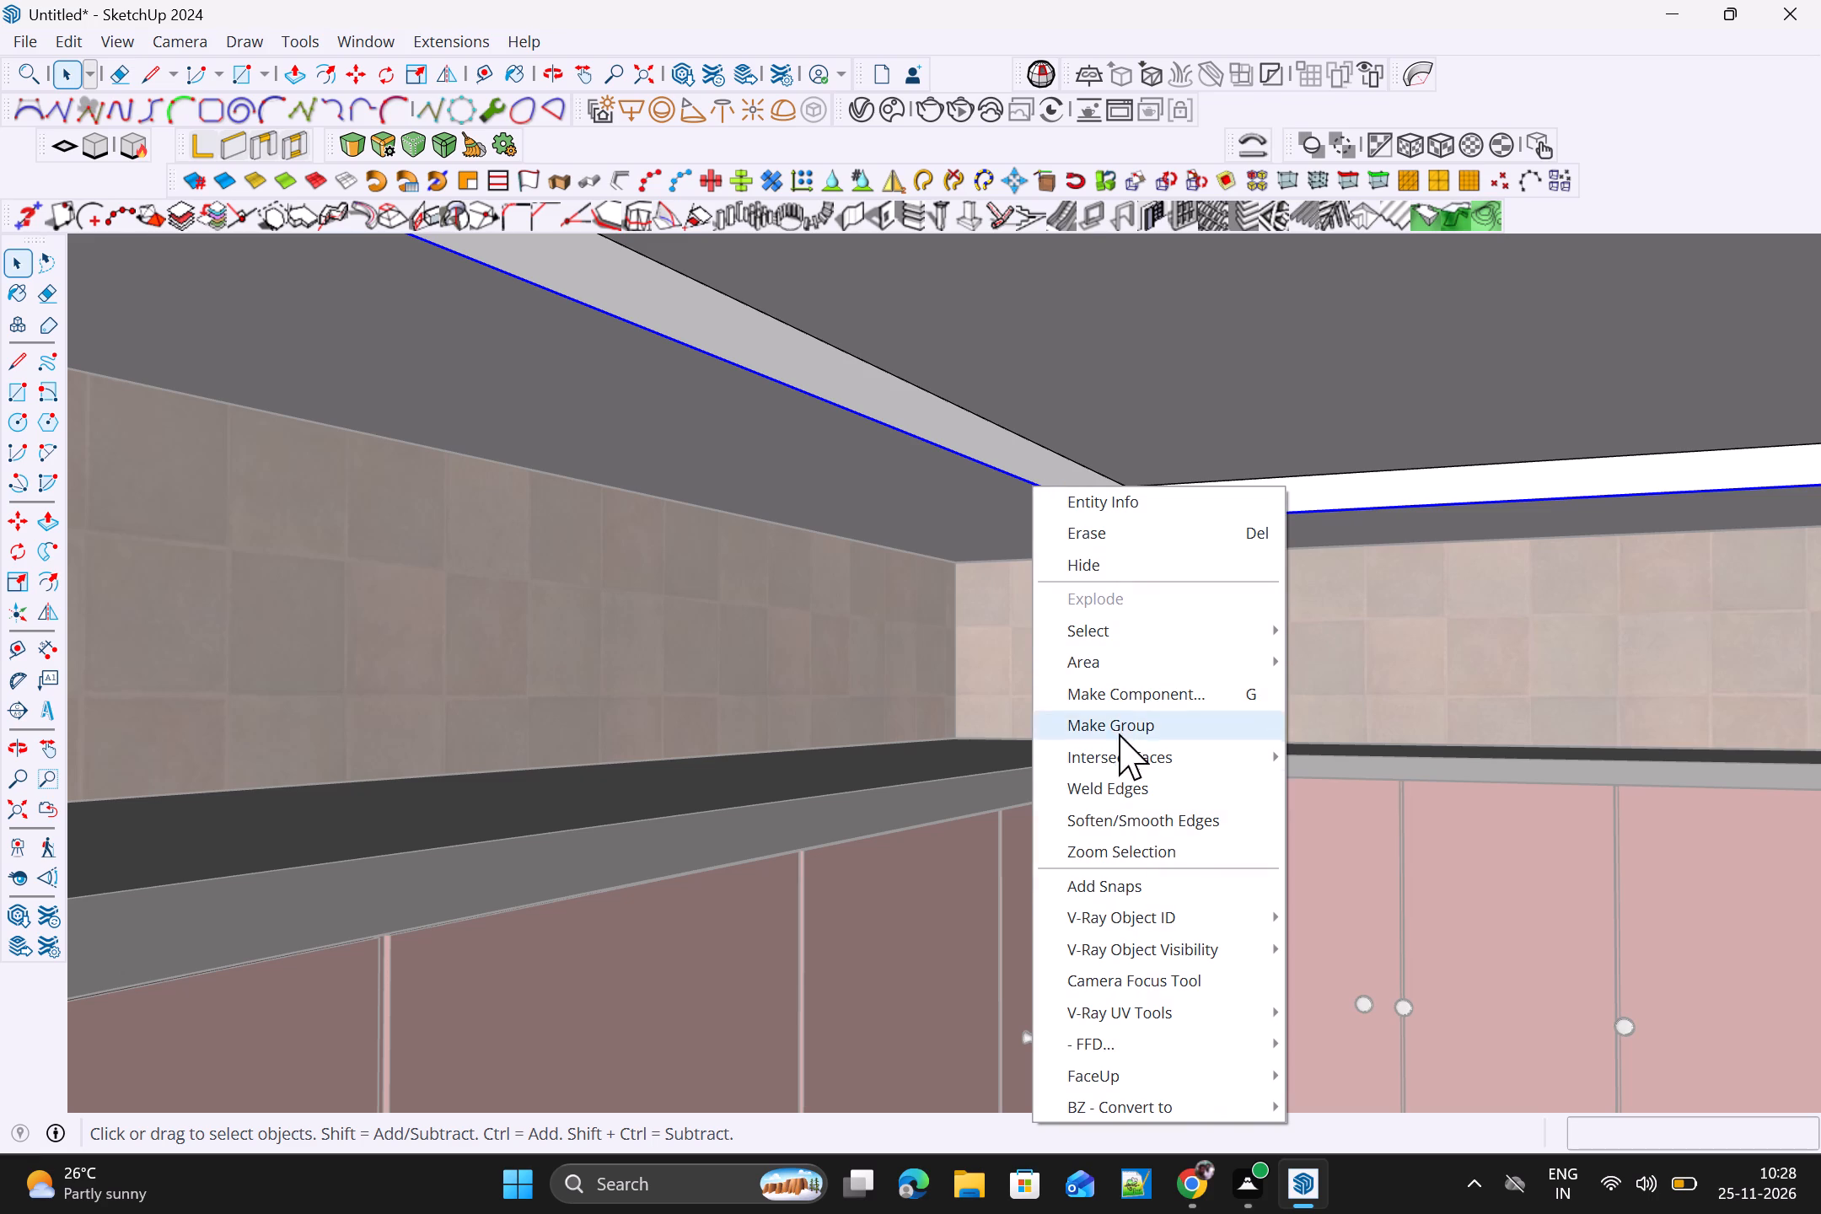
click(1110, 787)
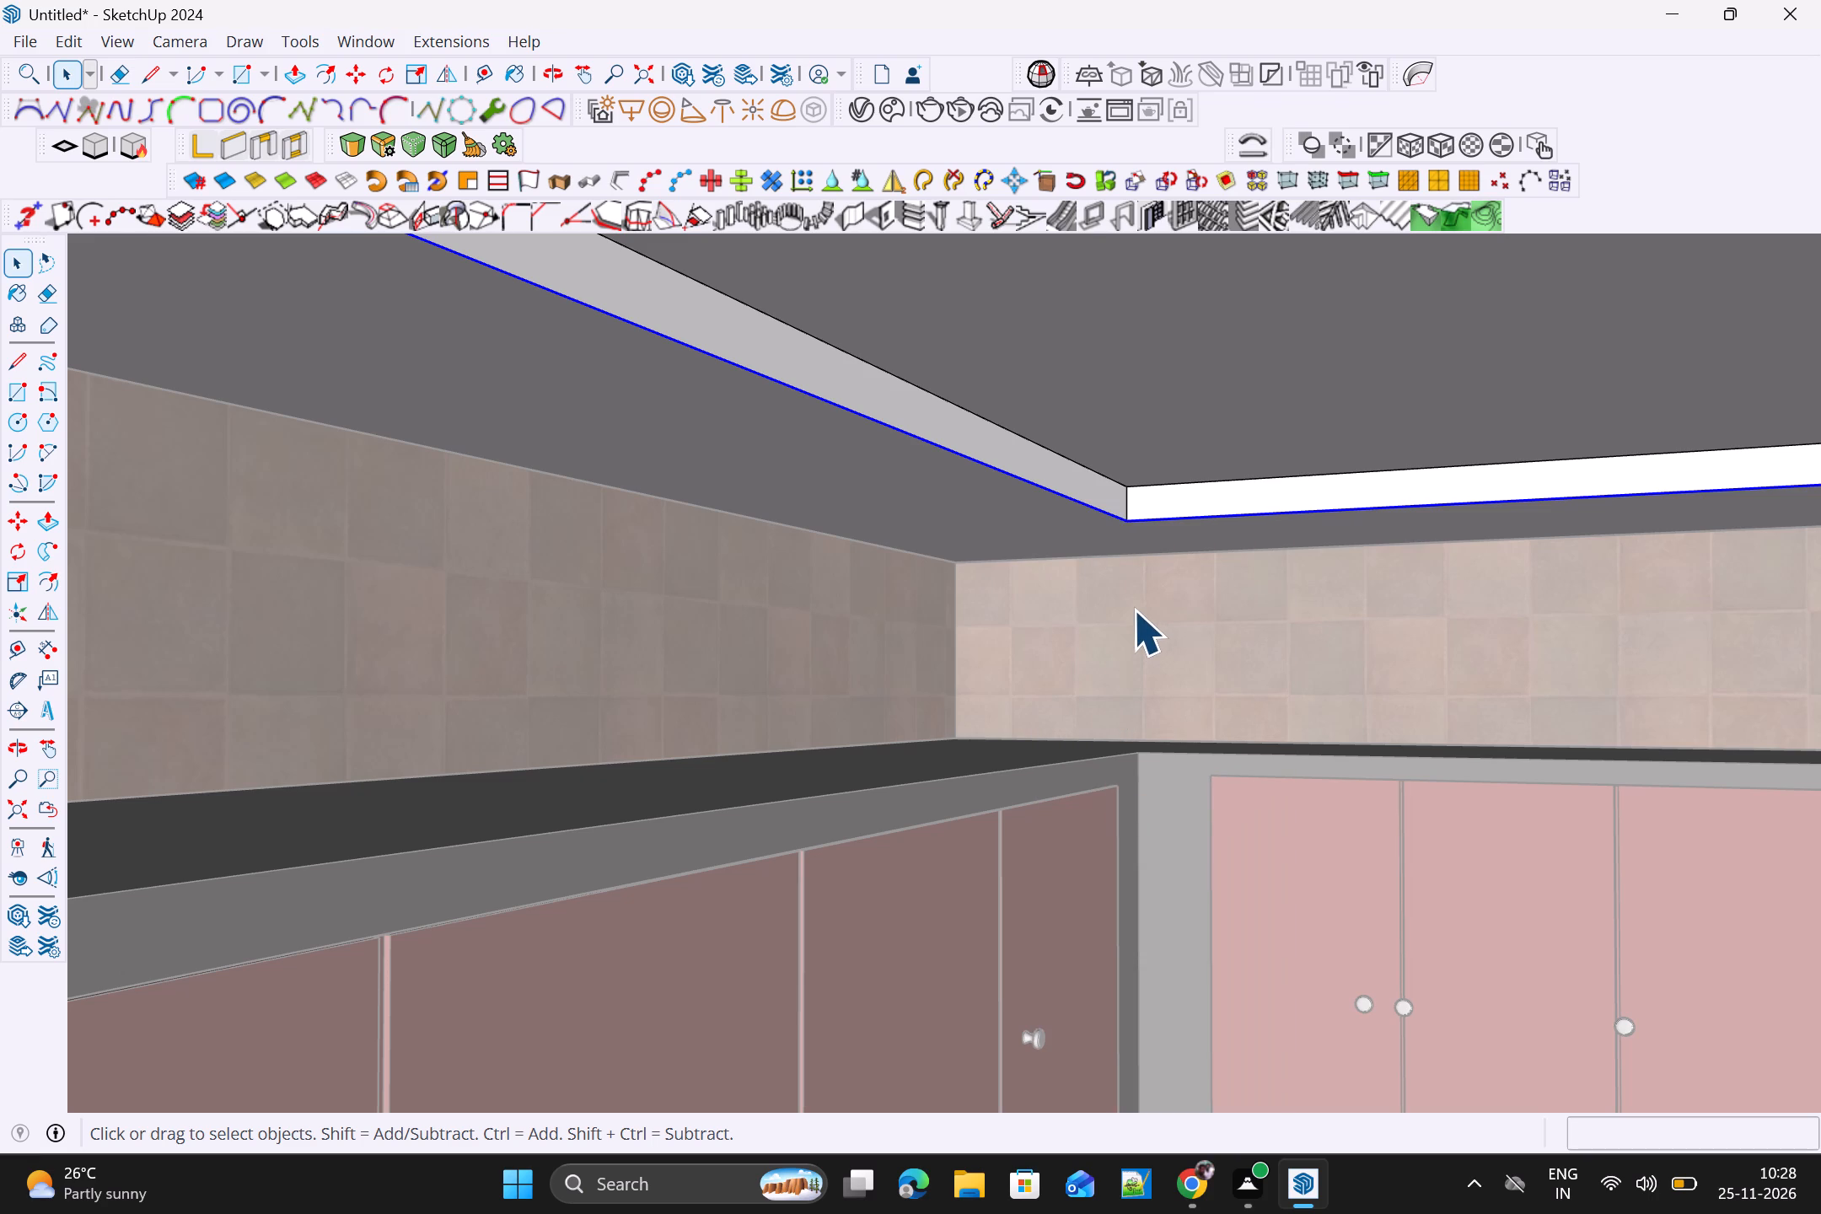
Copy the welded edge loop about 1 9/16" straight up the recess's side faces, dividing them into two bands.
key(m)
scroll(1136, 529, up, 3)
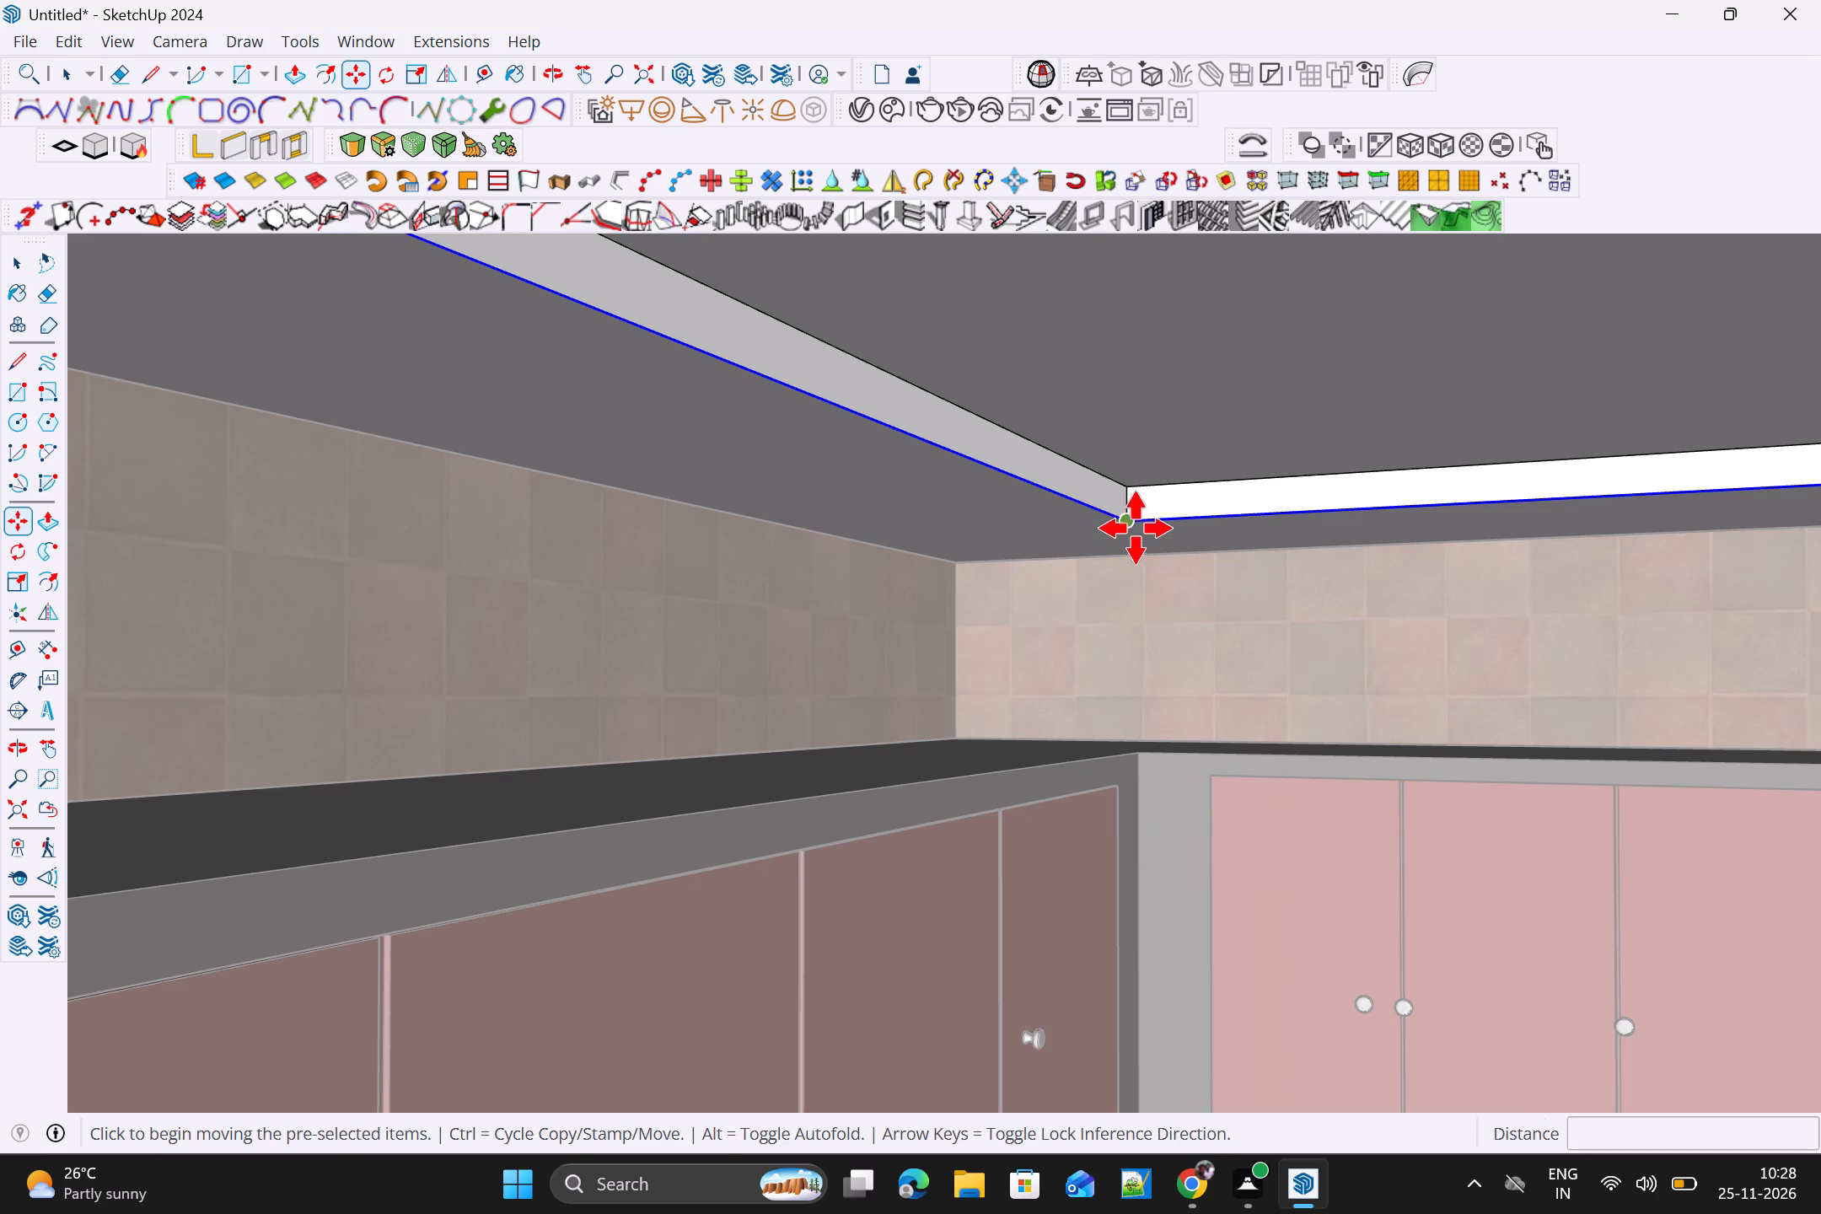
click(1136, 523)
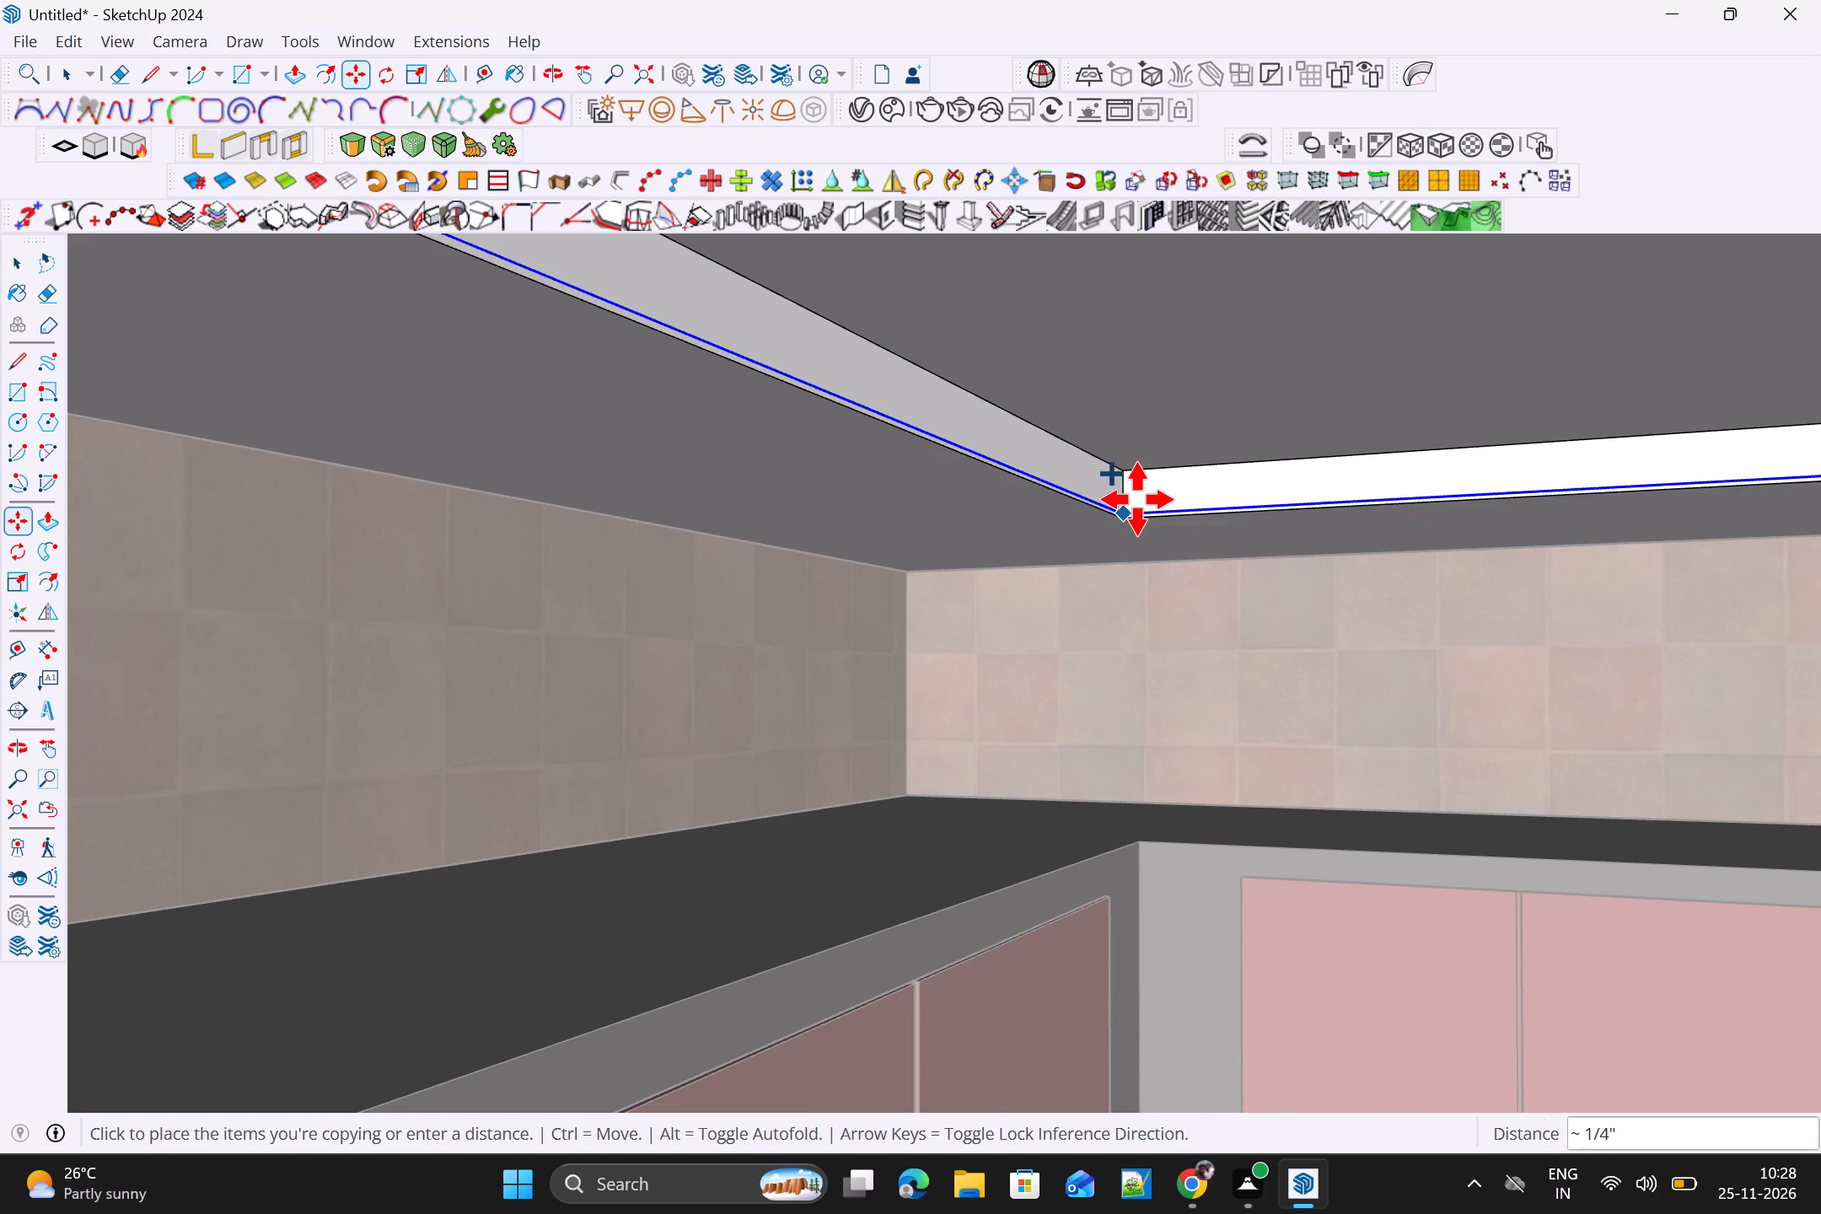
scroll(1135, 499, up, 7)
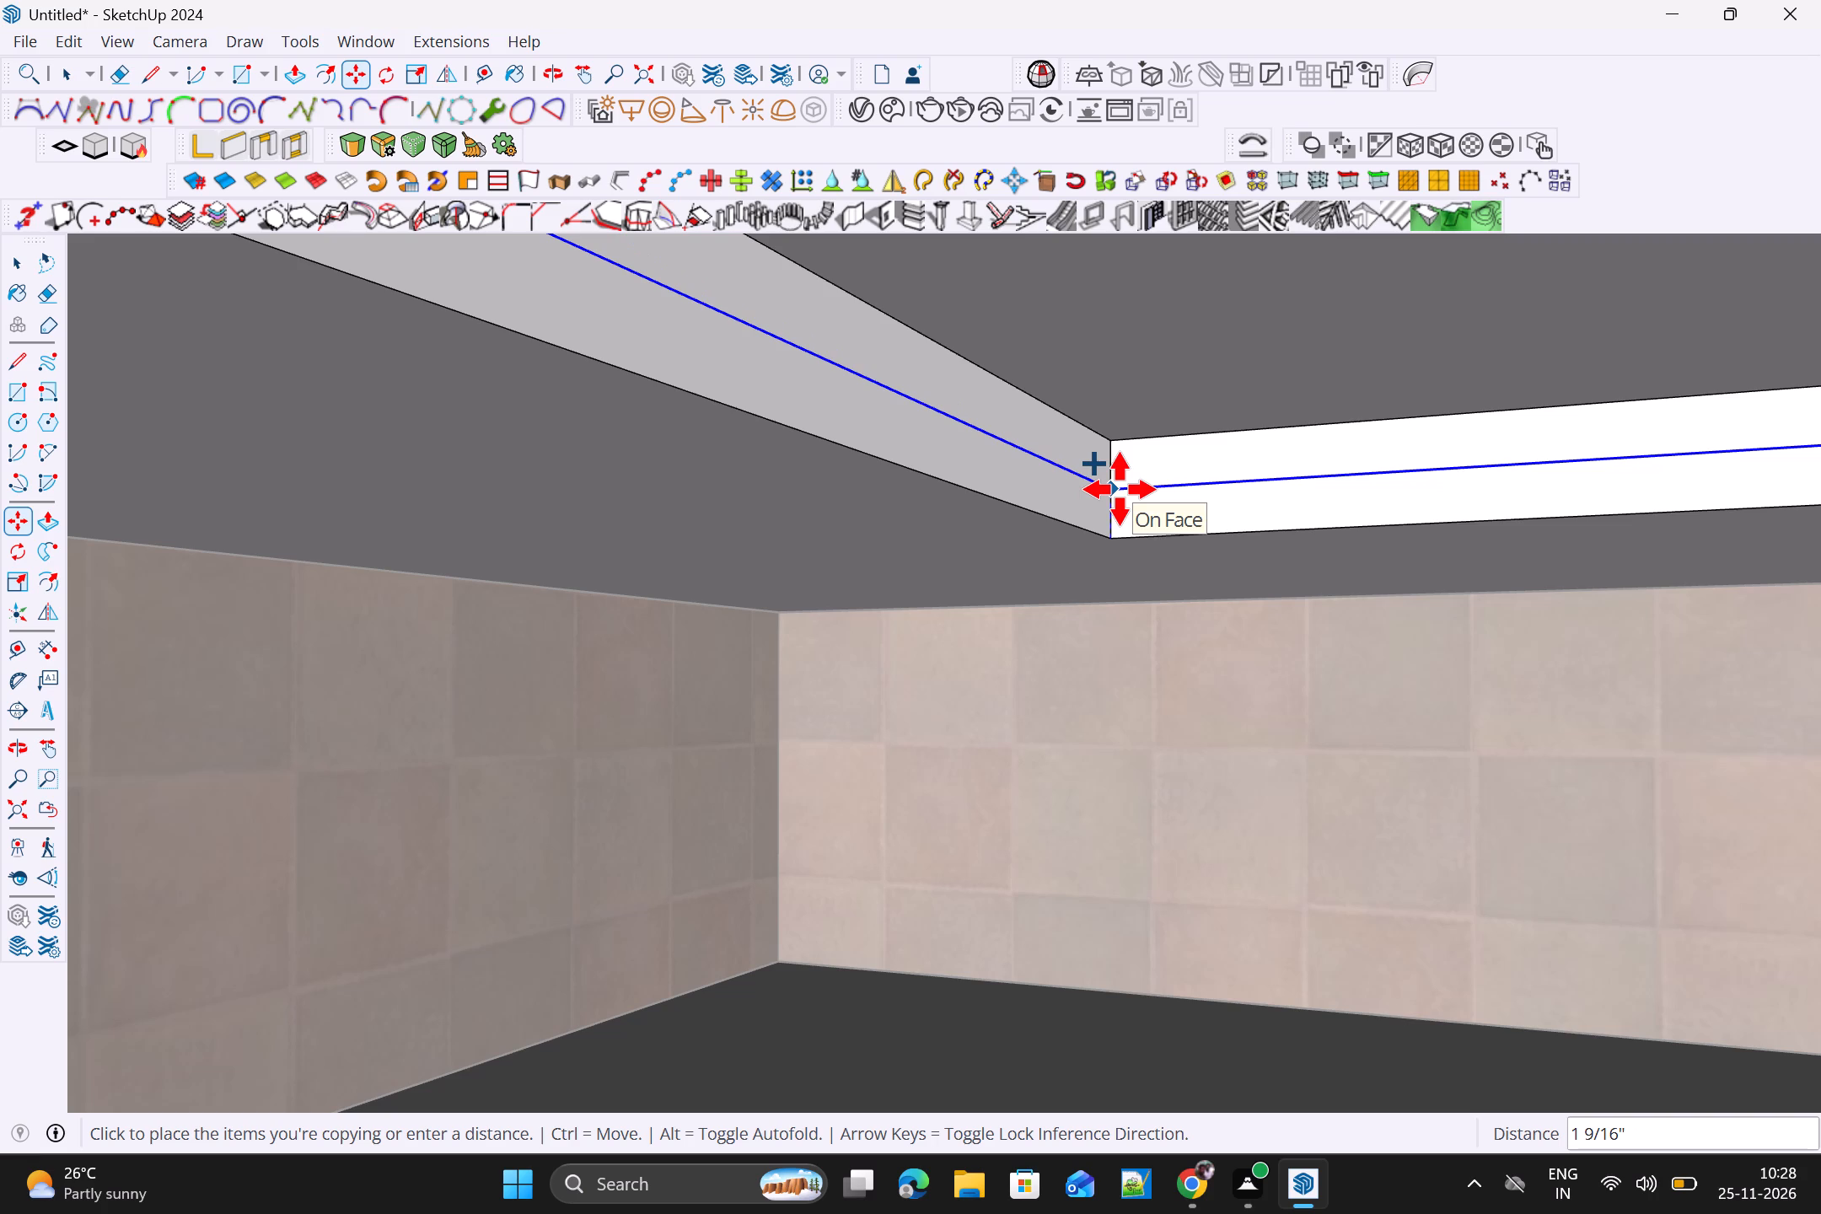
click(1120, 489)
scroll(1147, 497, down, 7)
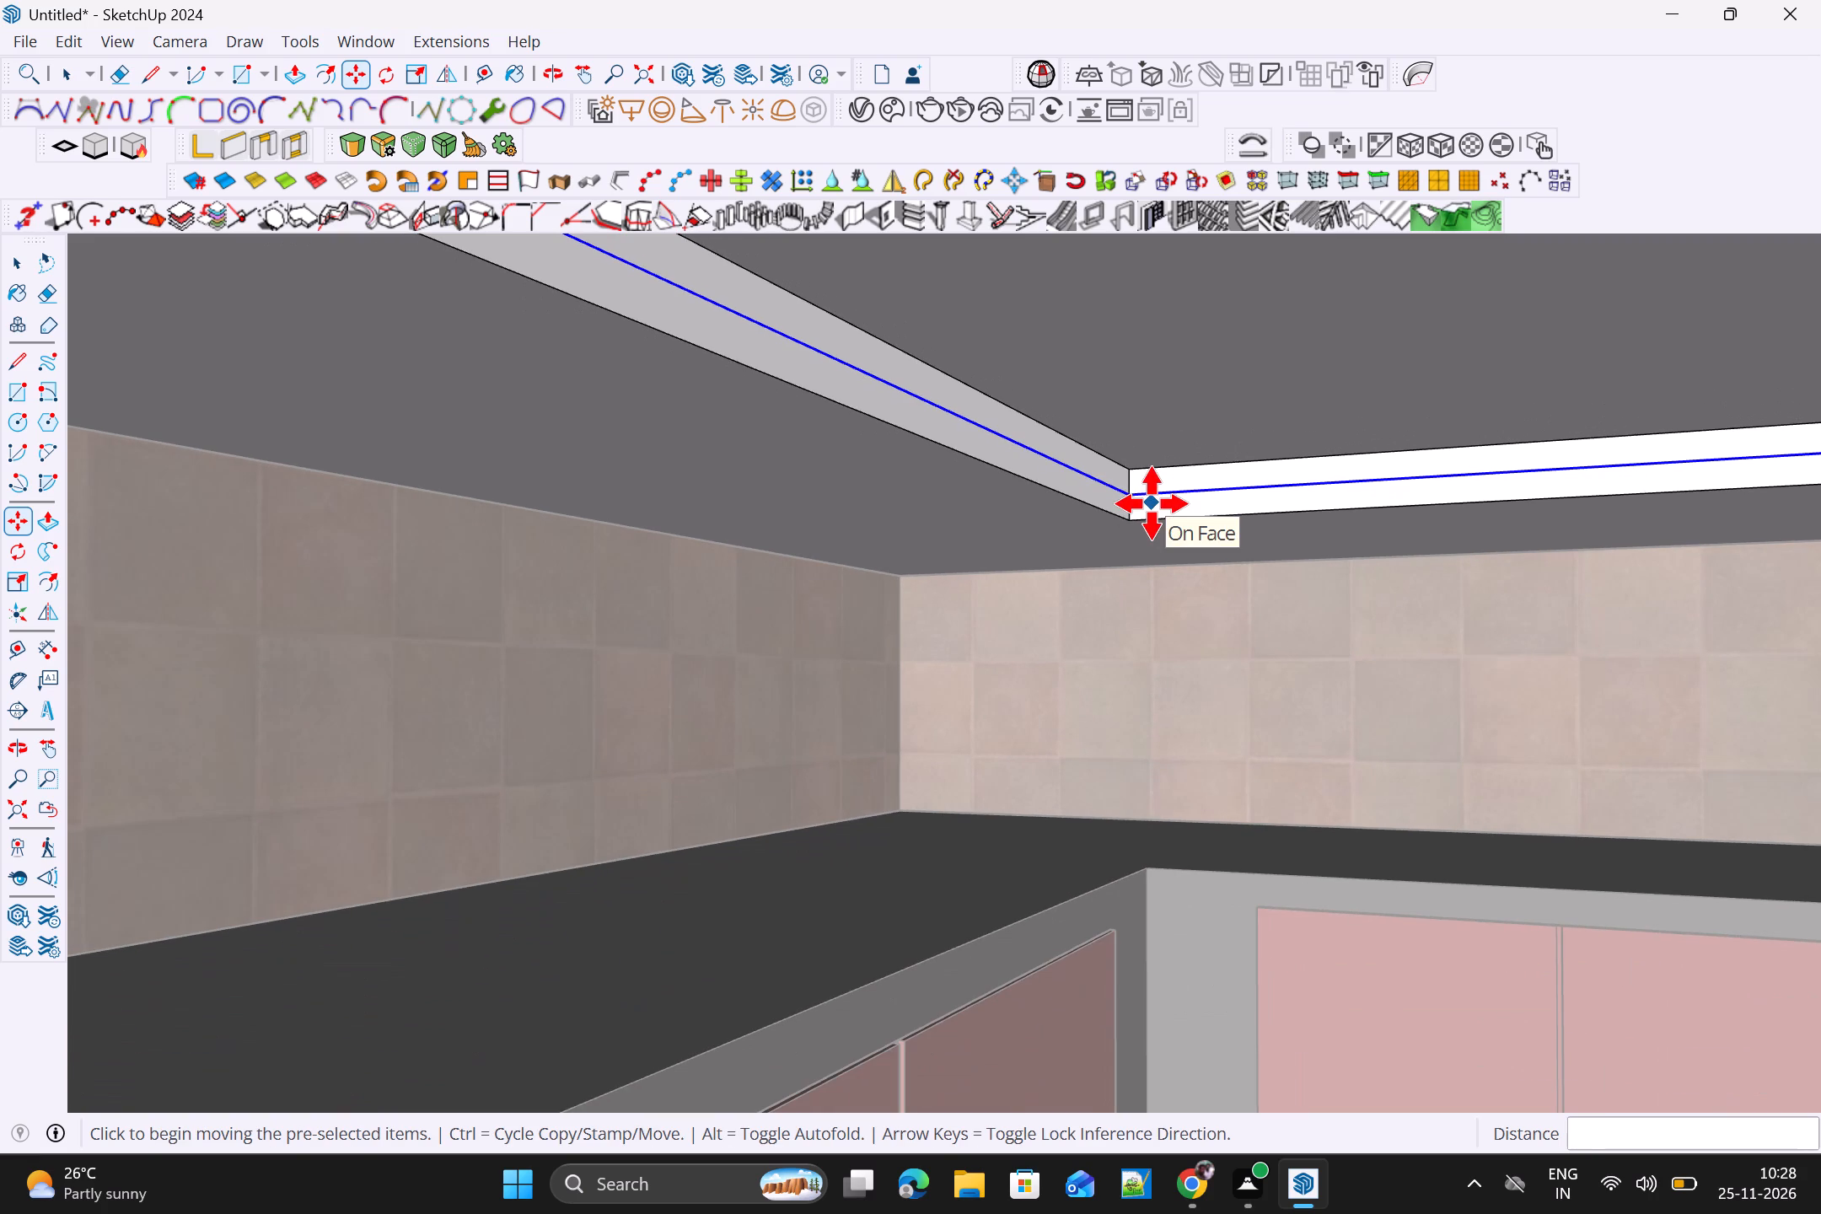
Push the recess's upper side bands back about 2 1/2" on the short cabinet wall's side and the long cabinet wall's side.
key(p)
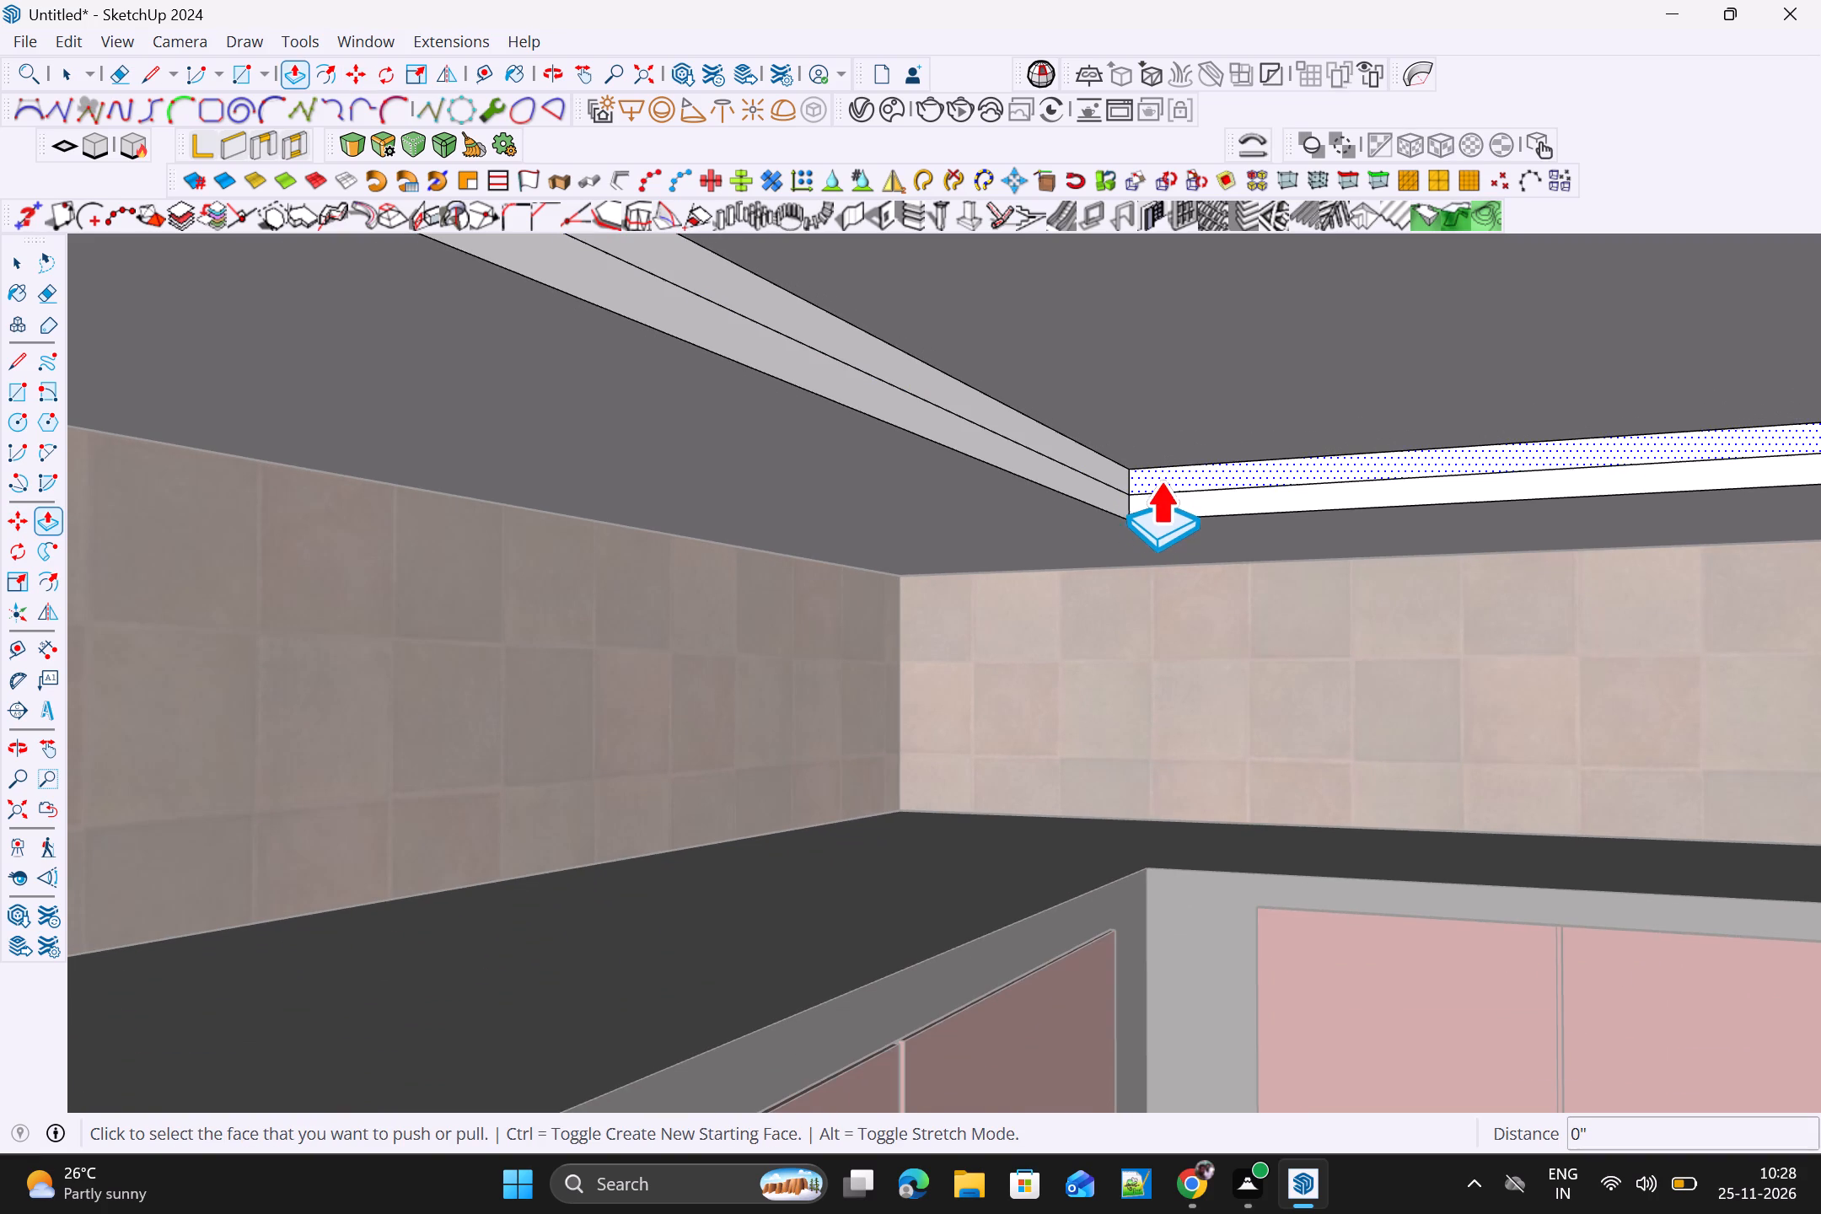
scroll(1160, 471, up, 7)
click(1156, 469)
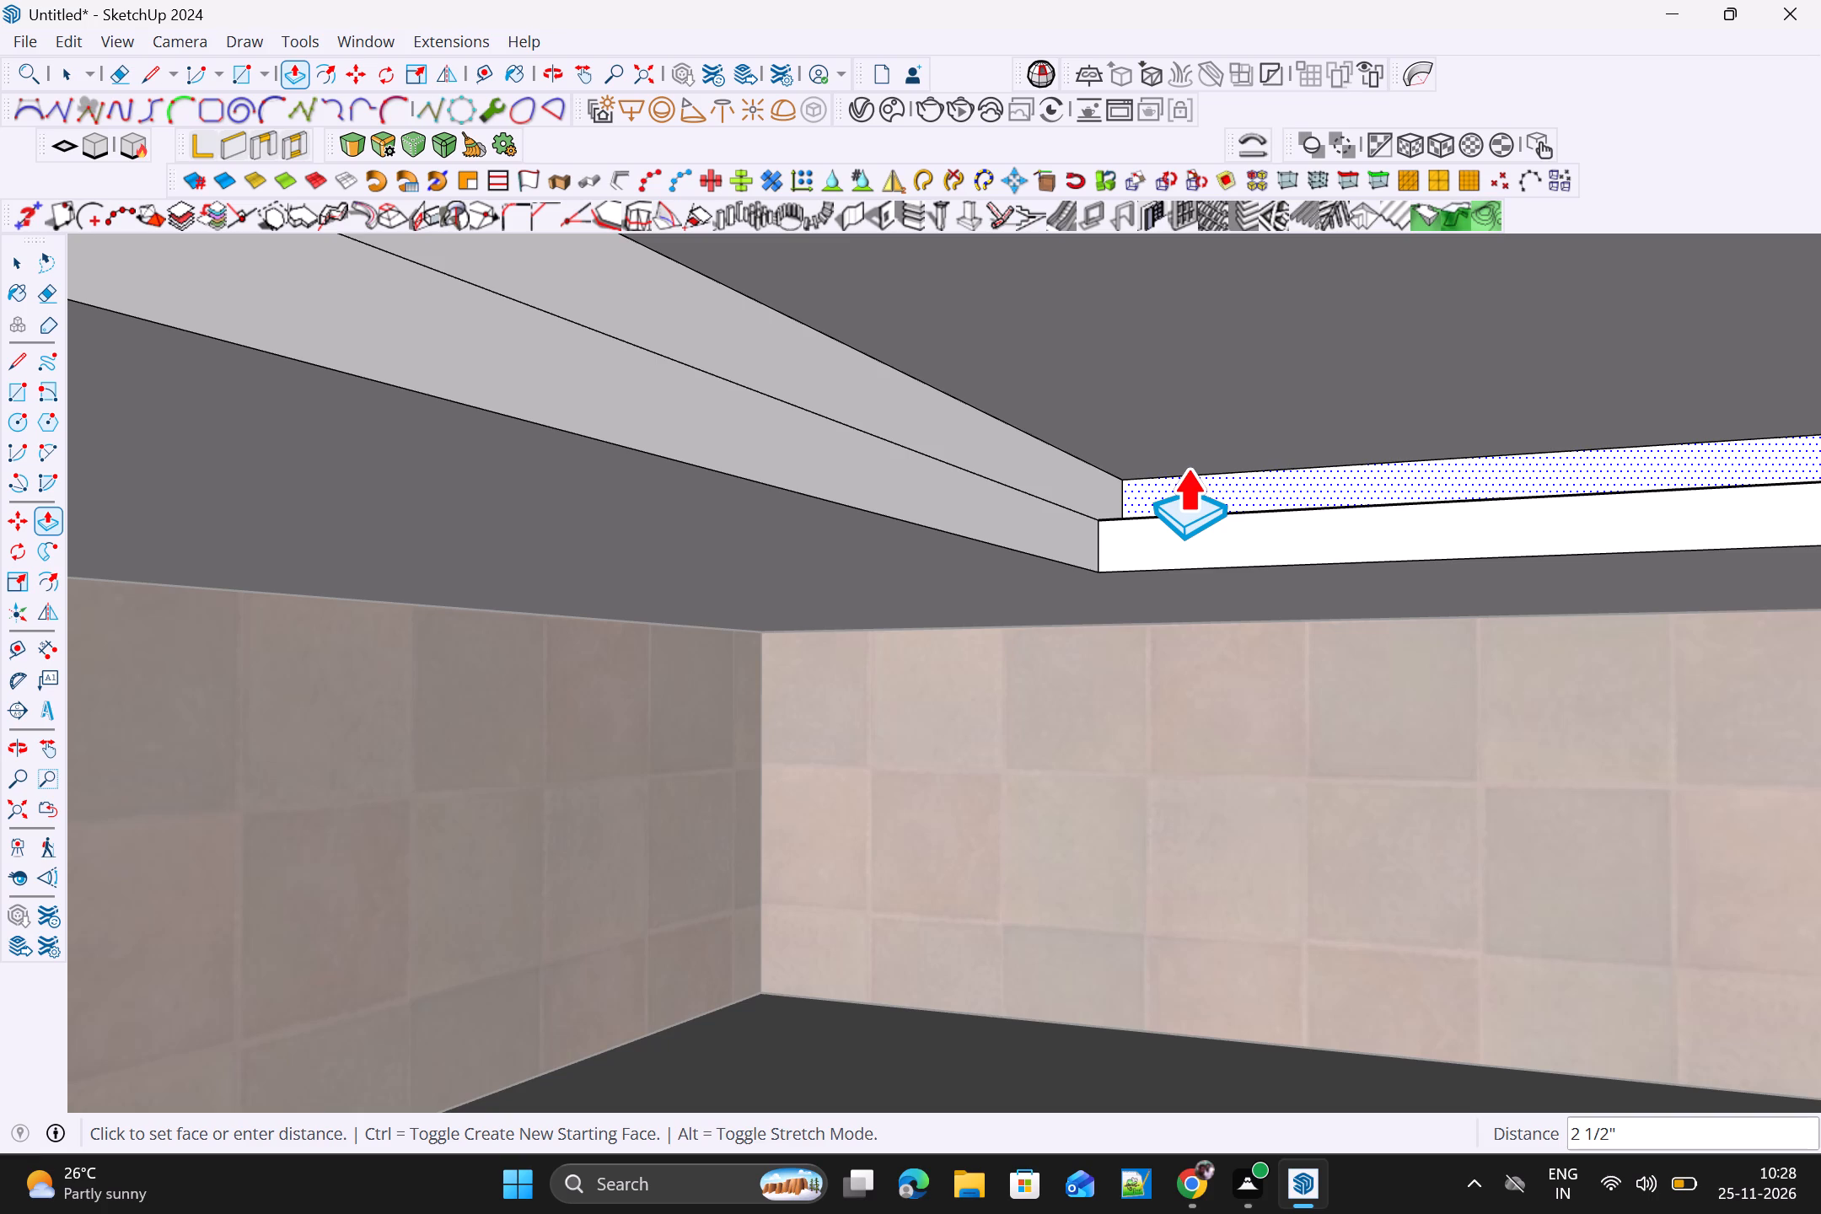
click(1187, 466)
double_click(1050, 466)
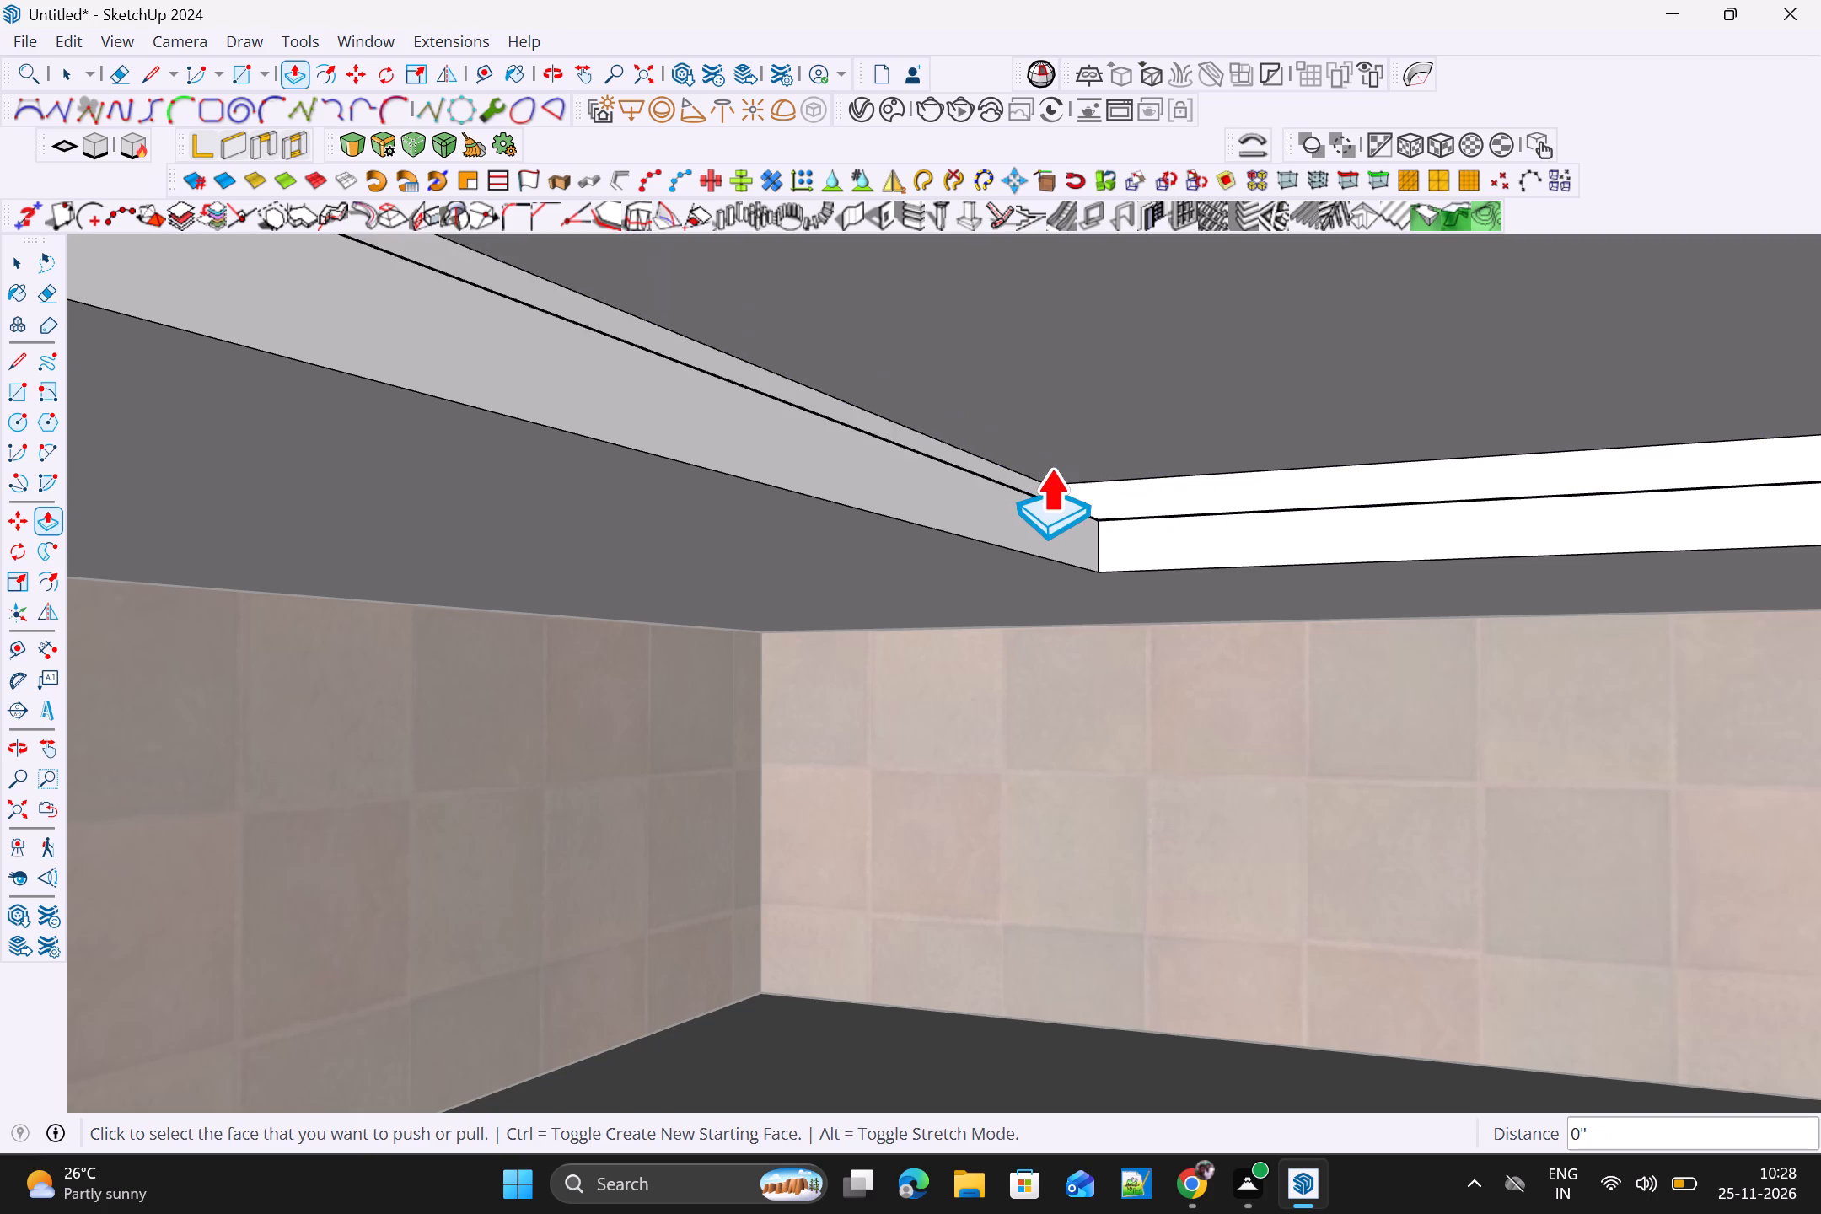
Push the upper side bands back by the same distance on the recess's two remaining sides, completing the hidden cove ledge.
scroll(1050, 466, down, 19)
middle_drag(1405, 508, 1532, 524)
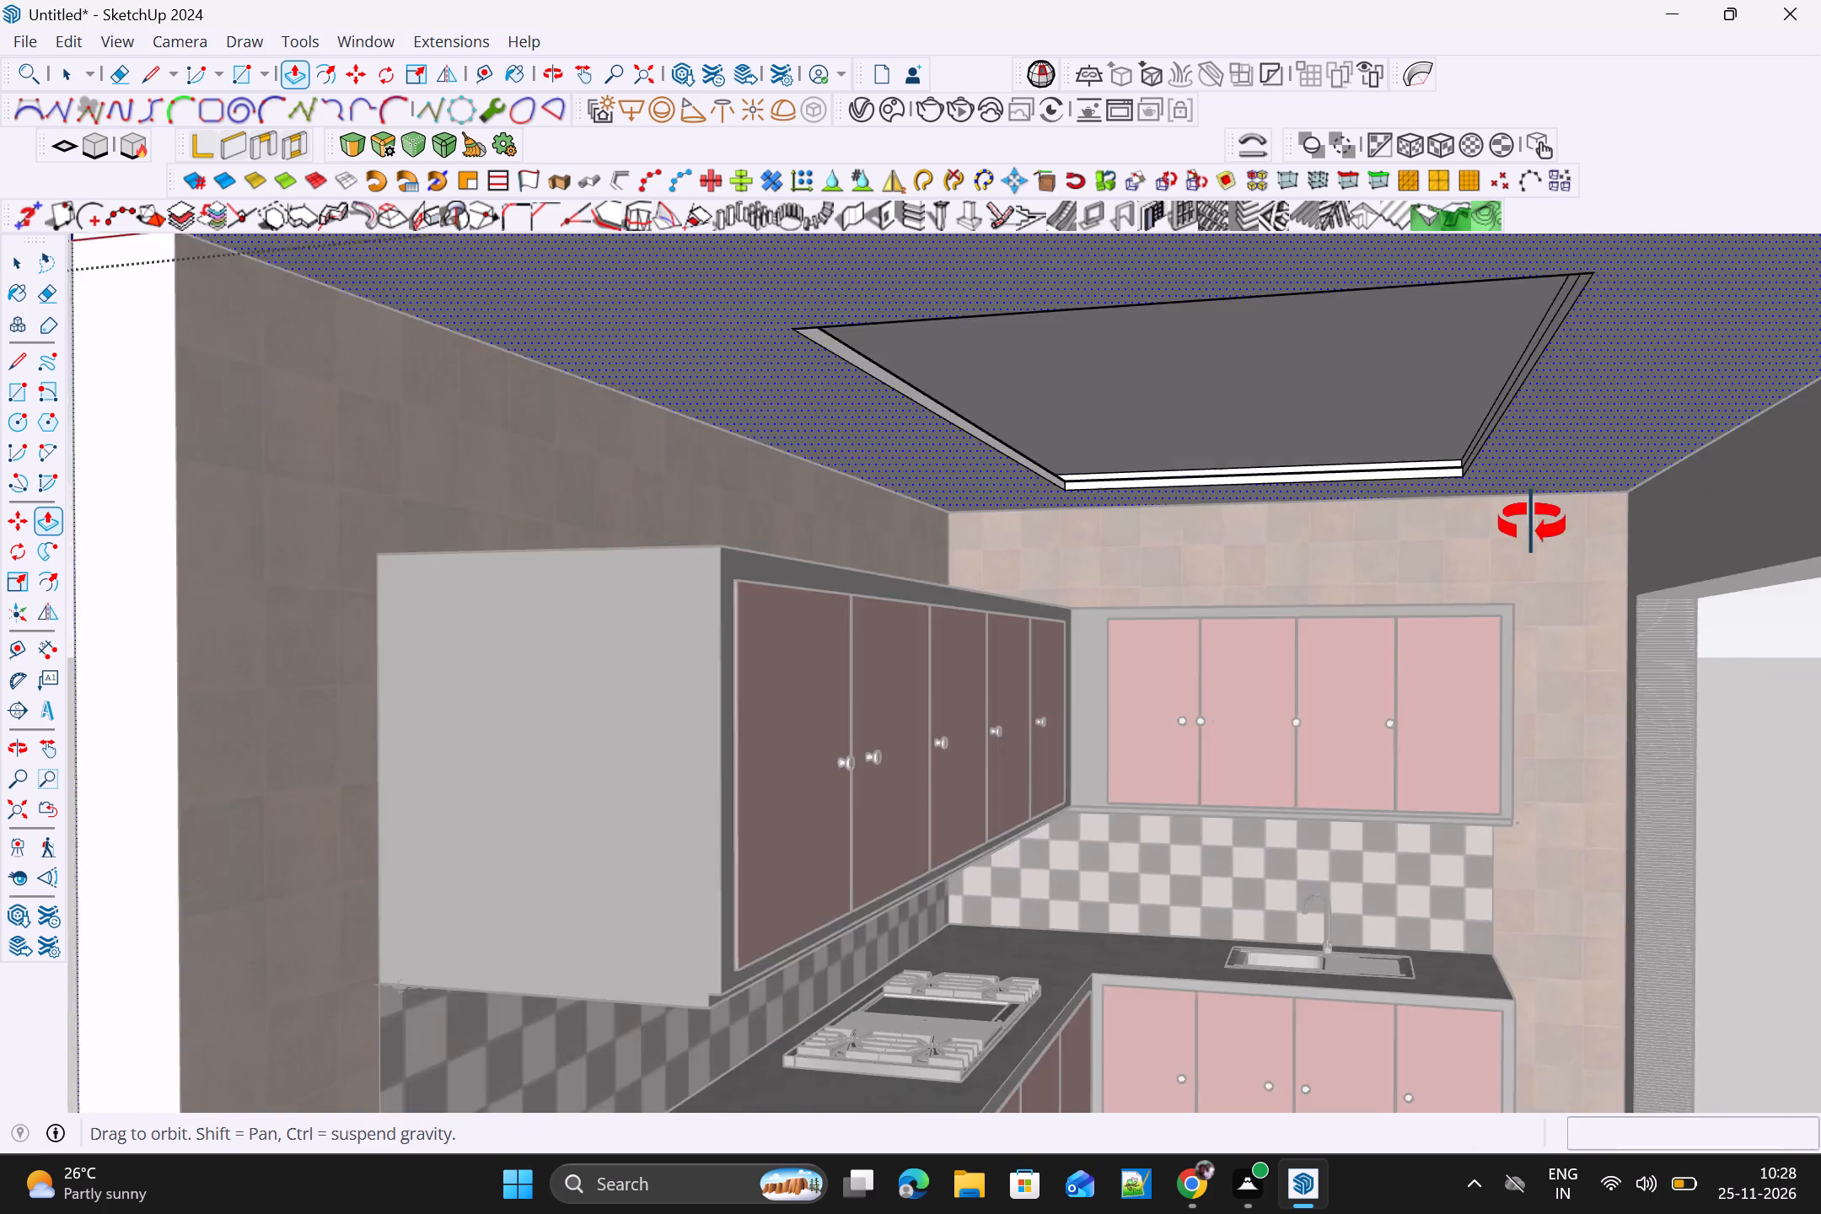
middle_drag(1532, 524, 1677, 516)
scroll(1530, 424, up, 13)
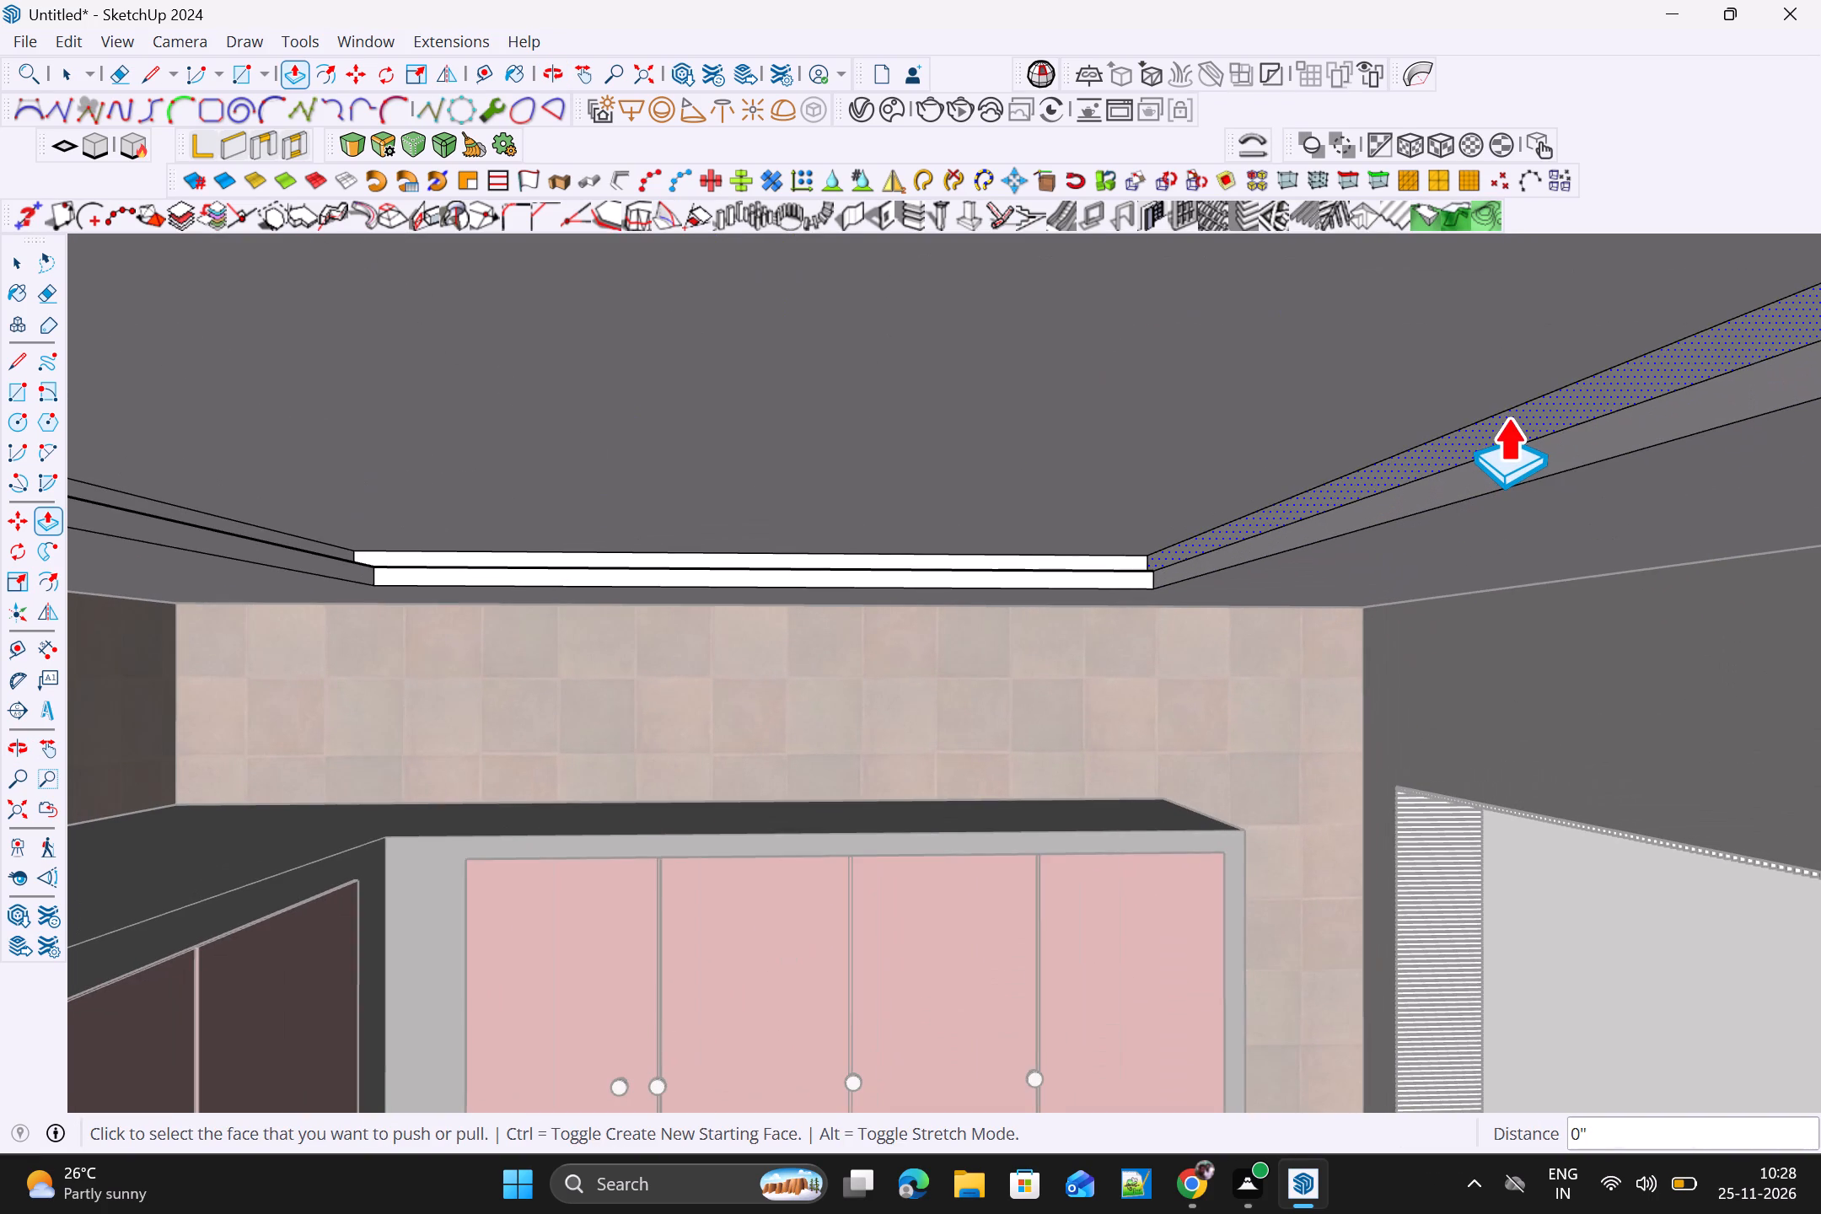
double_click(1507, 416)
scroll(1507, 416, down, 17)
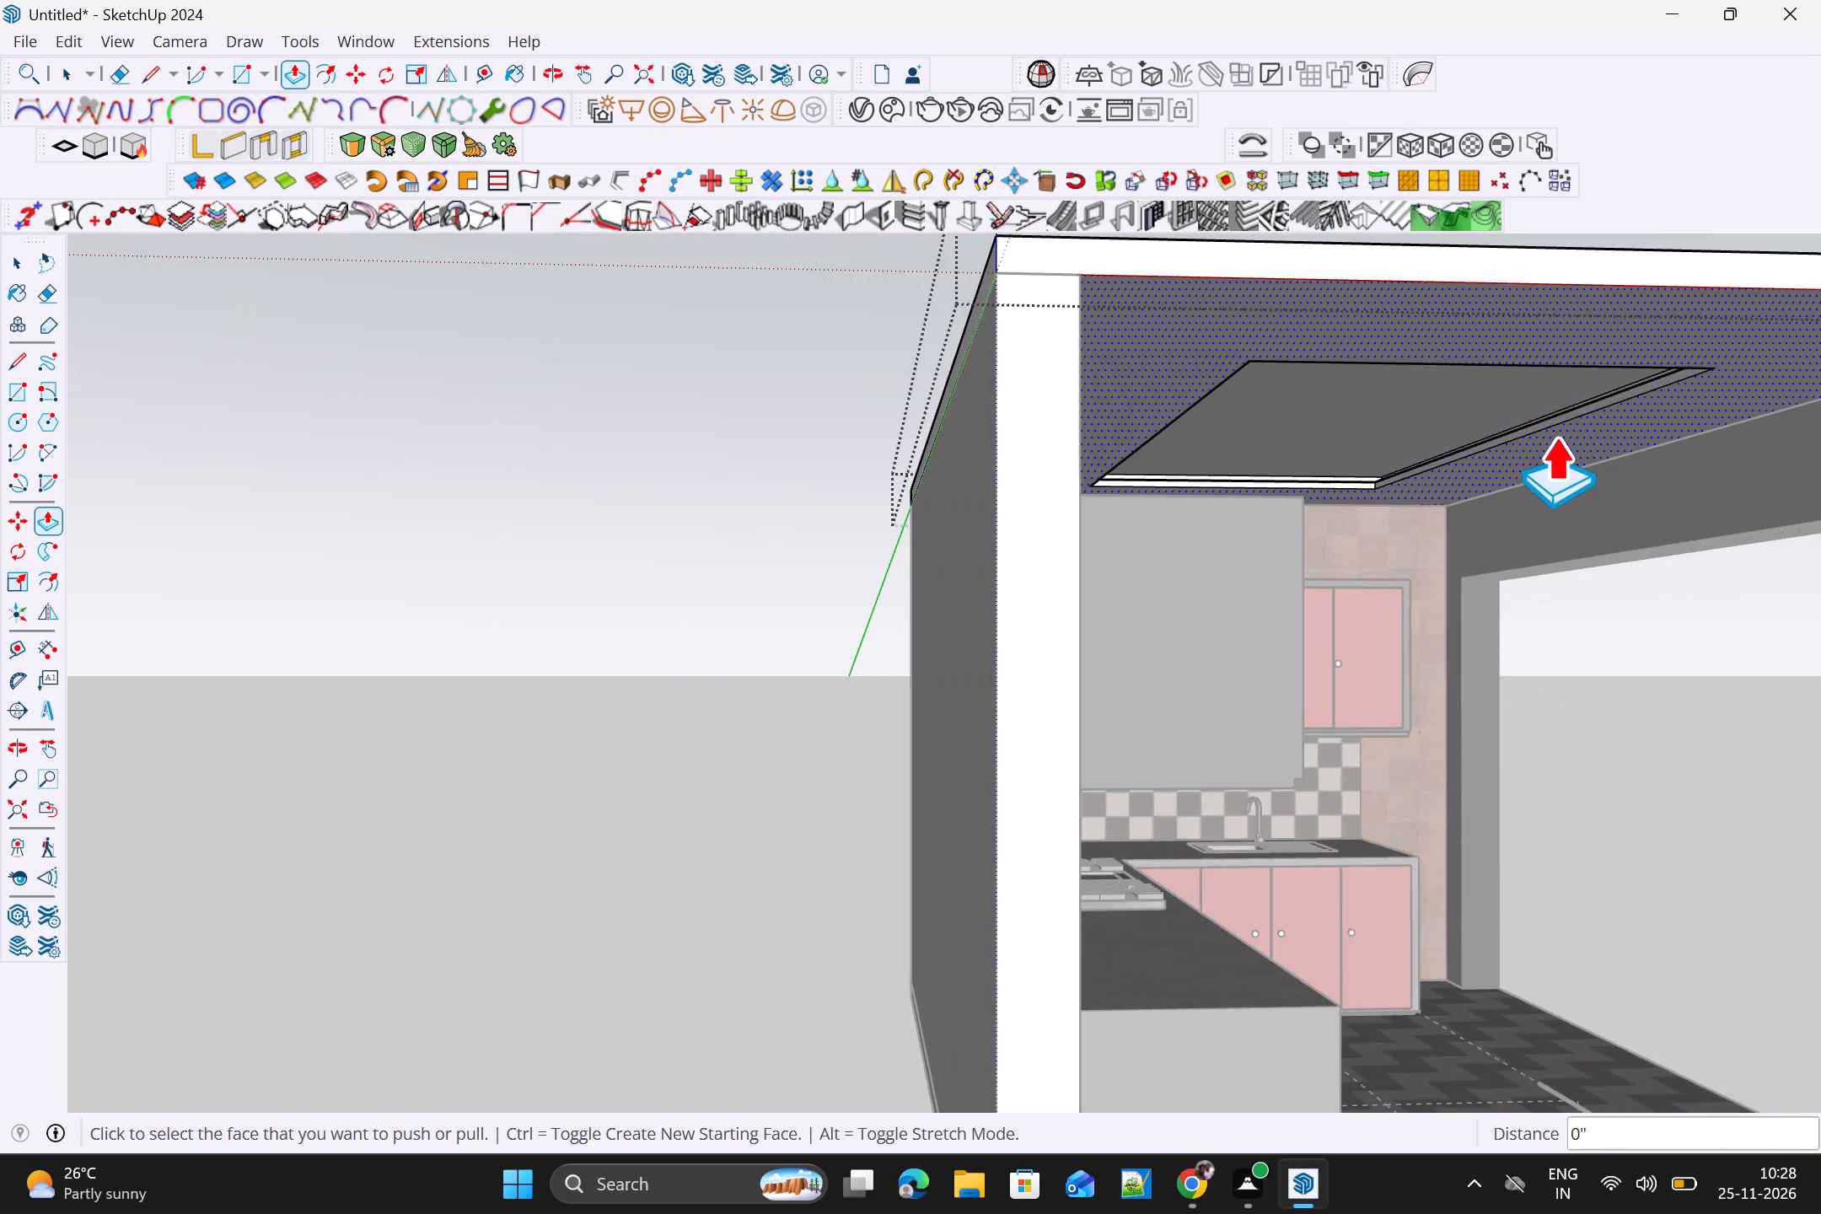
middle_drag(1555, 435, 254, 293)
middle_click(254, 293)
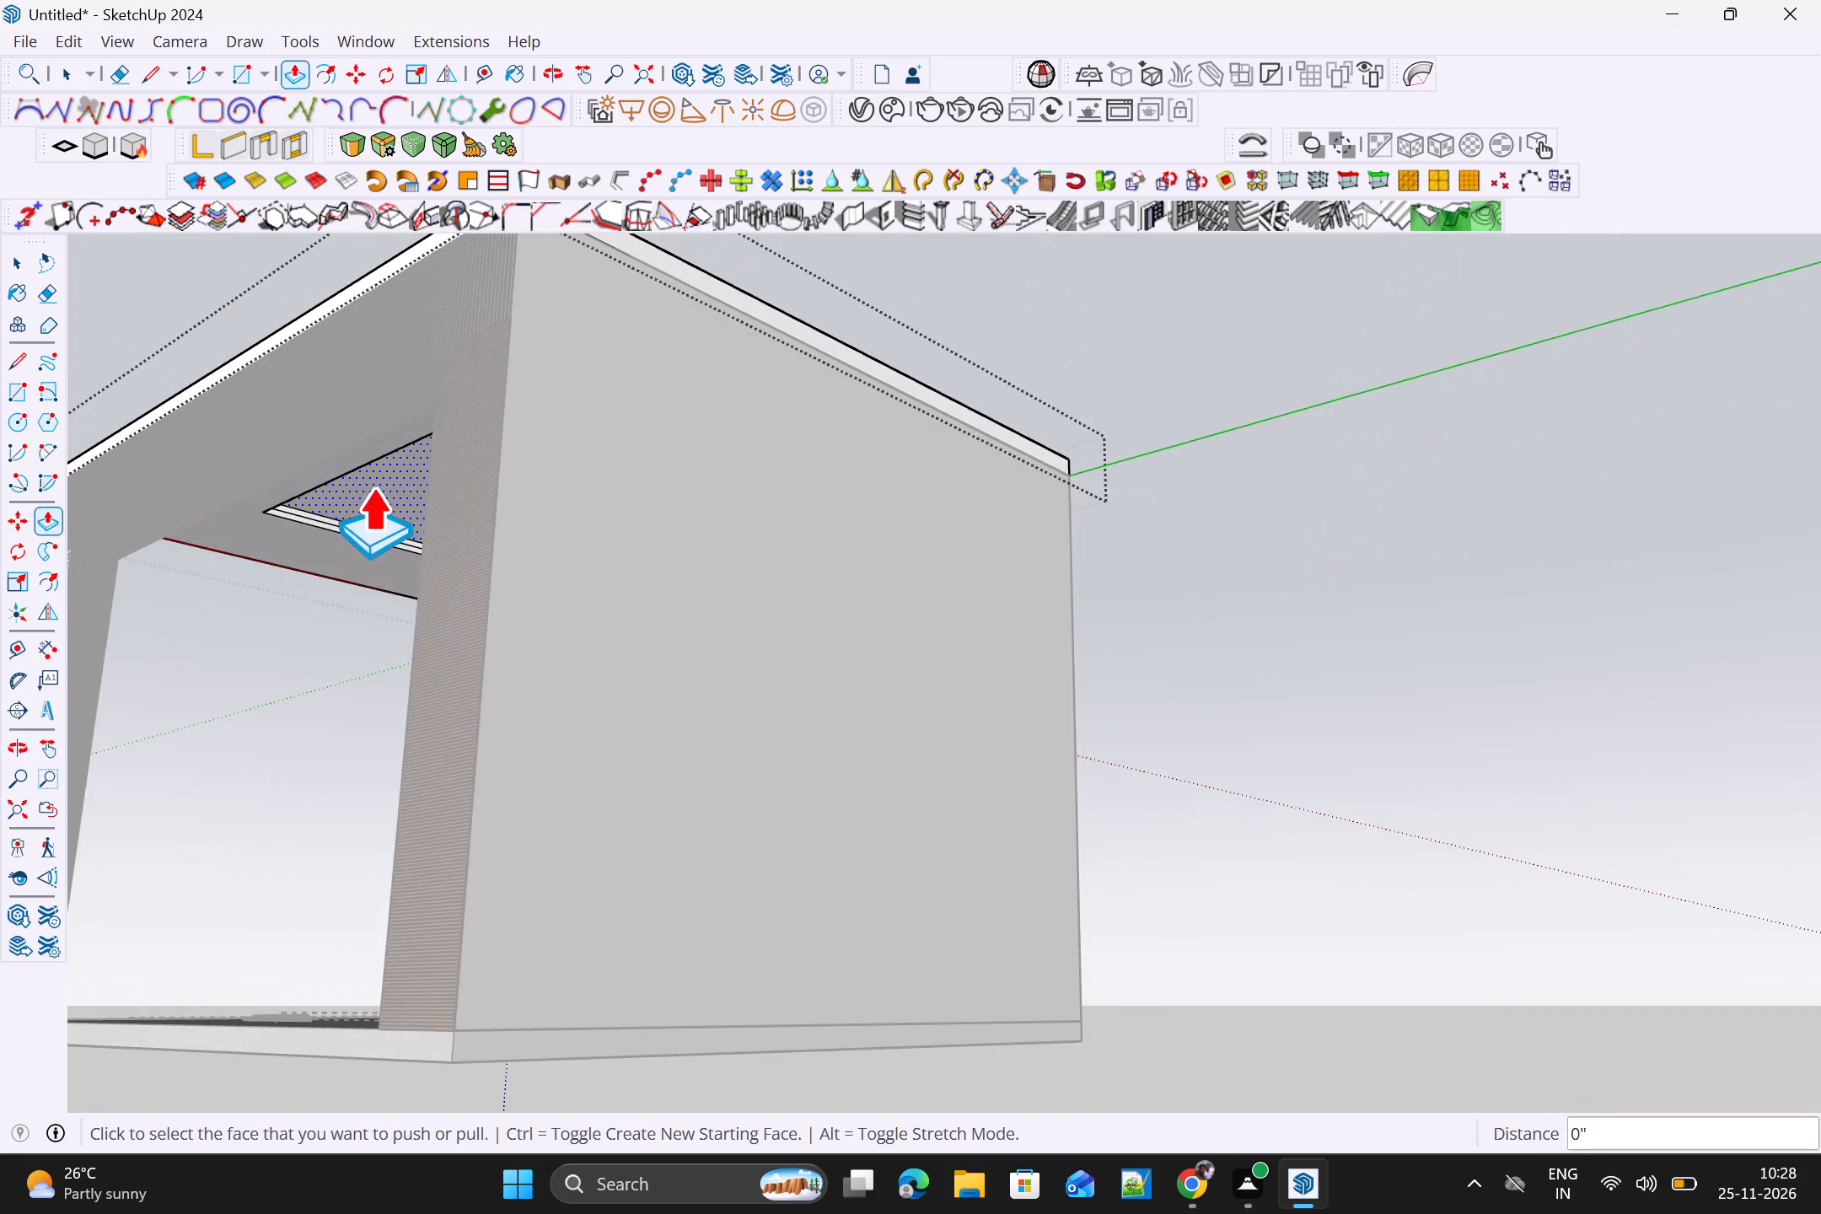
scroll(372, 485, up, 10)
scroll(299, 511, up, 6)
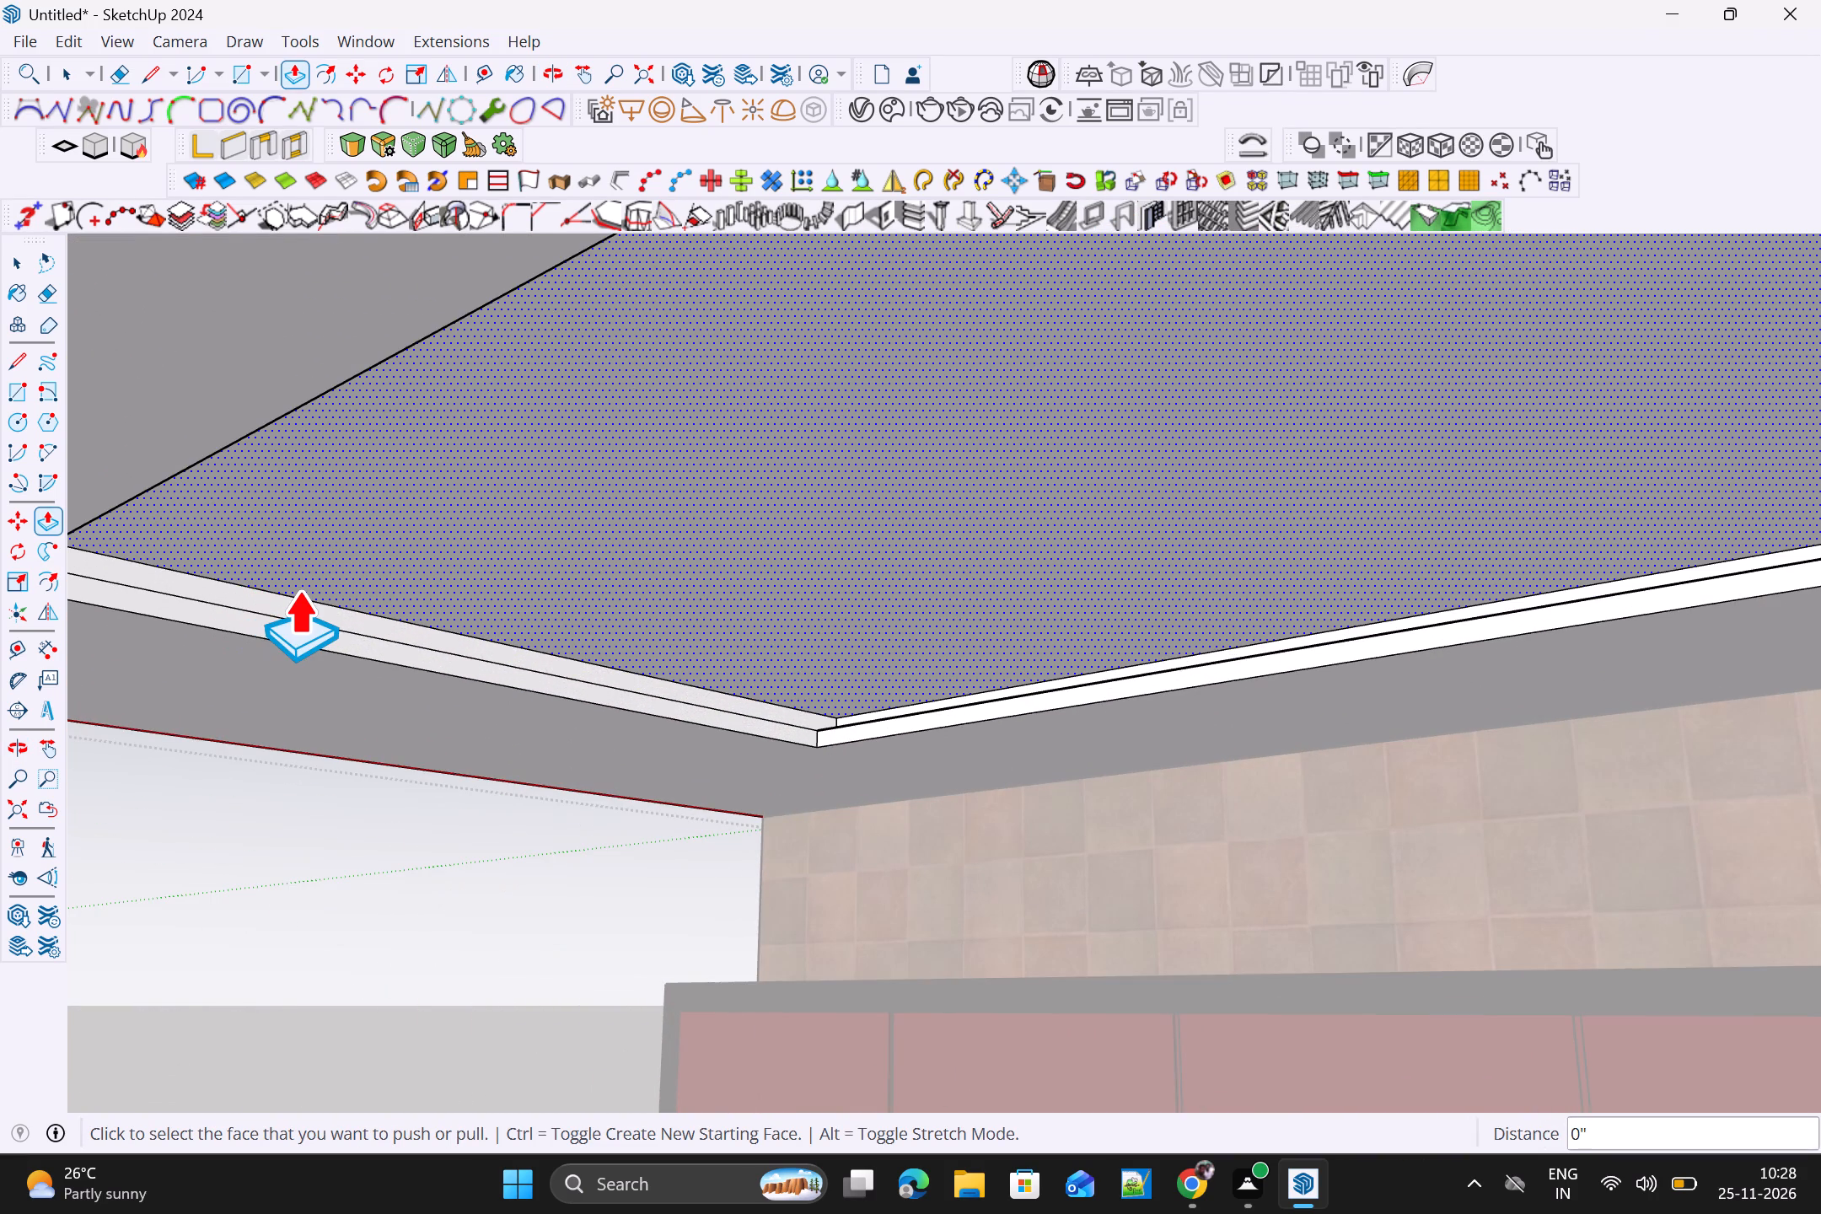
scroll(298, 588, up, 5)
double_click(322, 620)
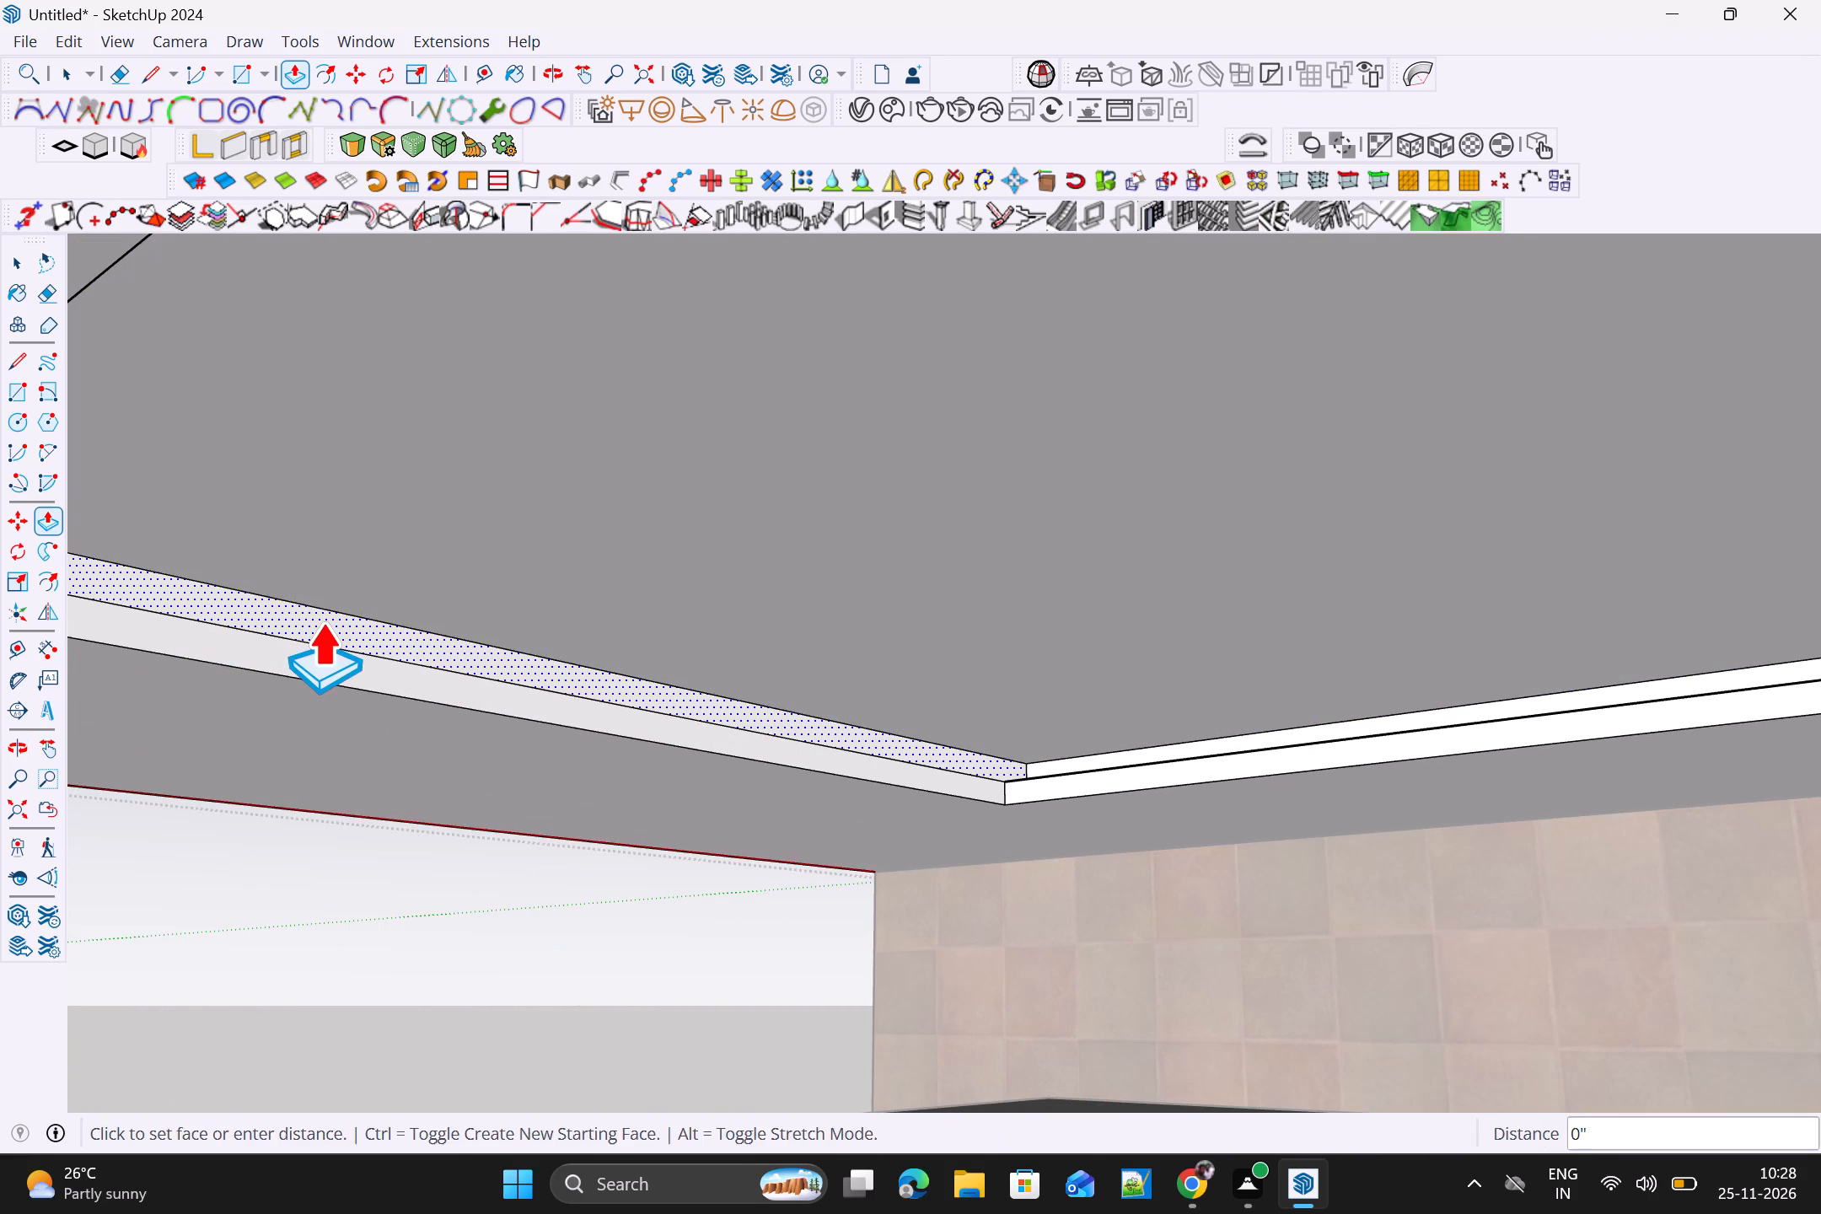
scroll(327, 620, down, 5)
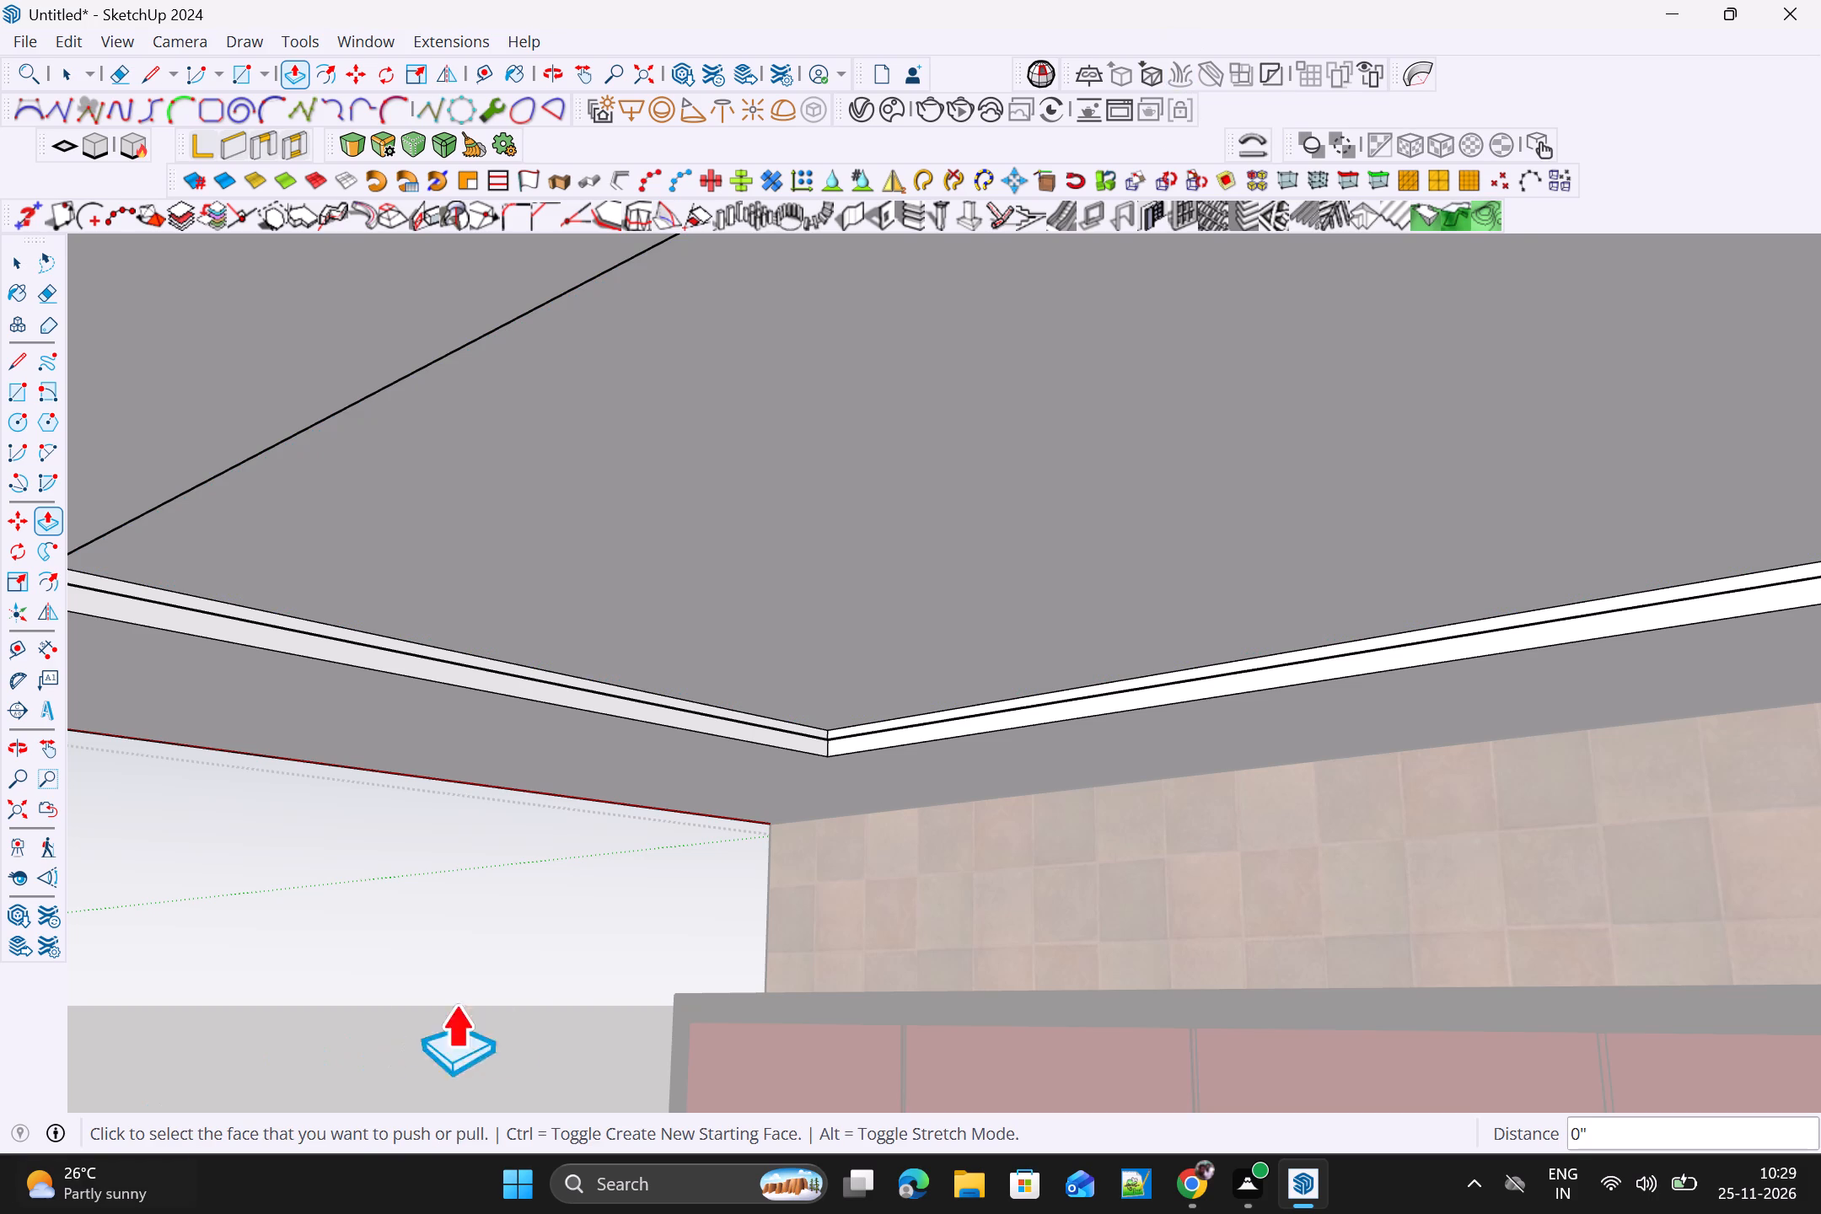
key(space)
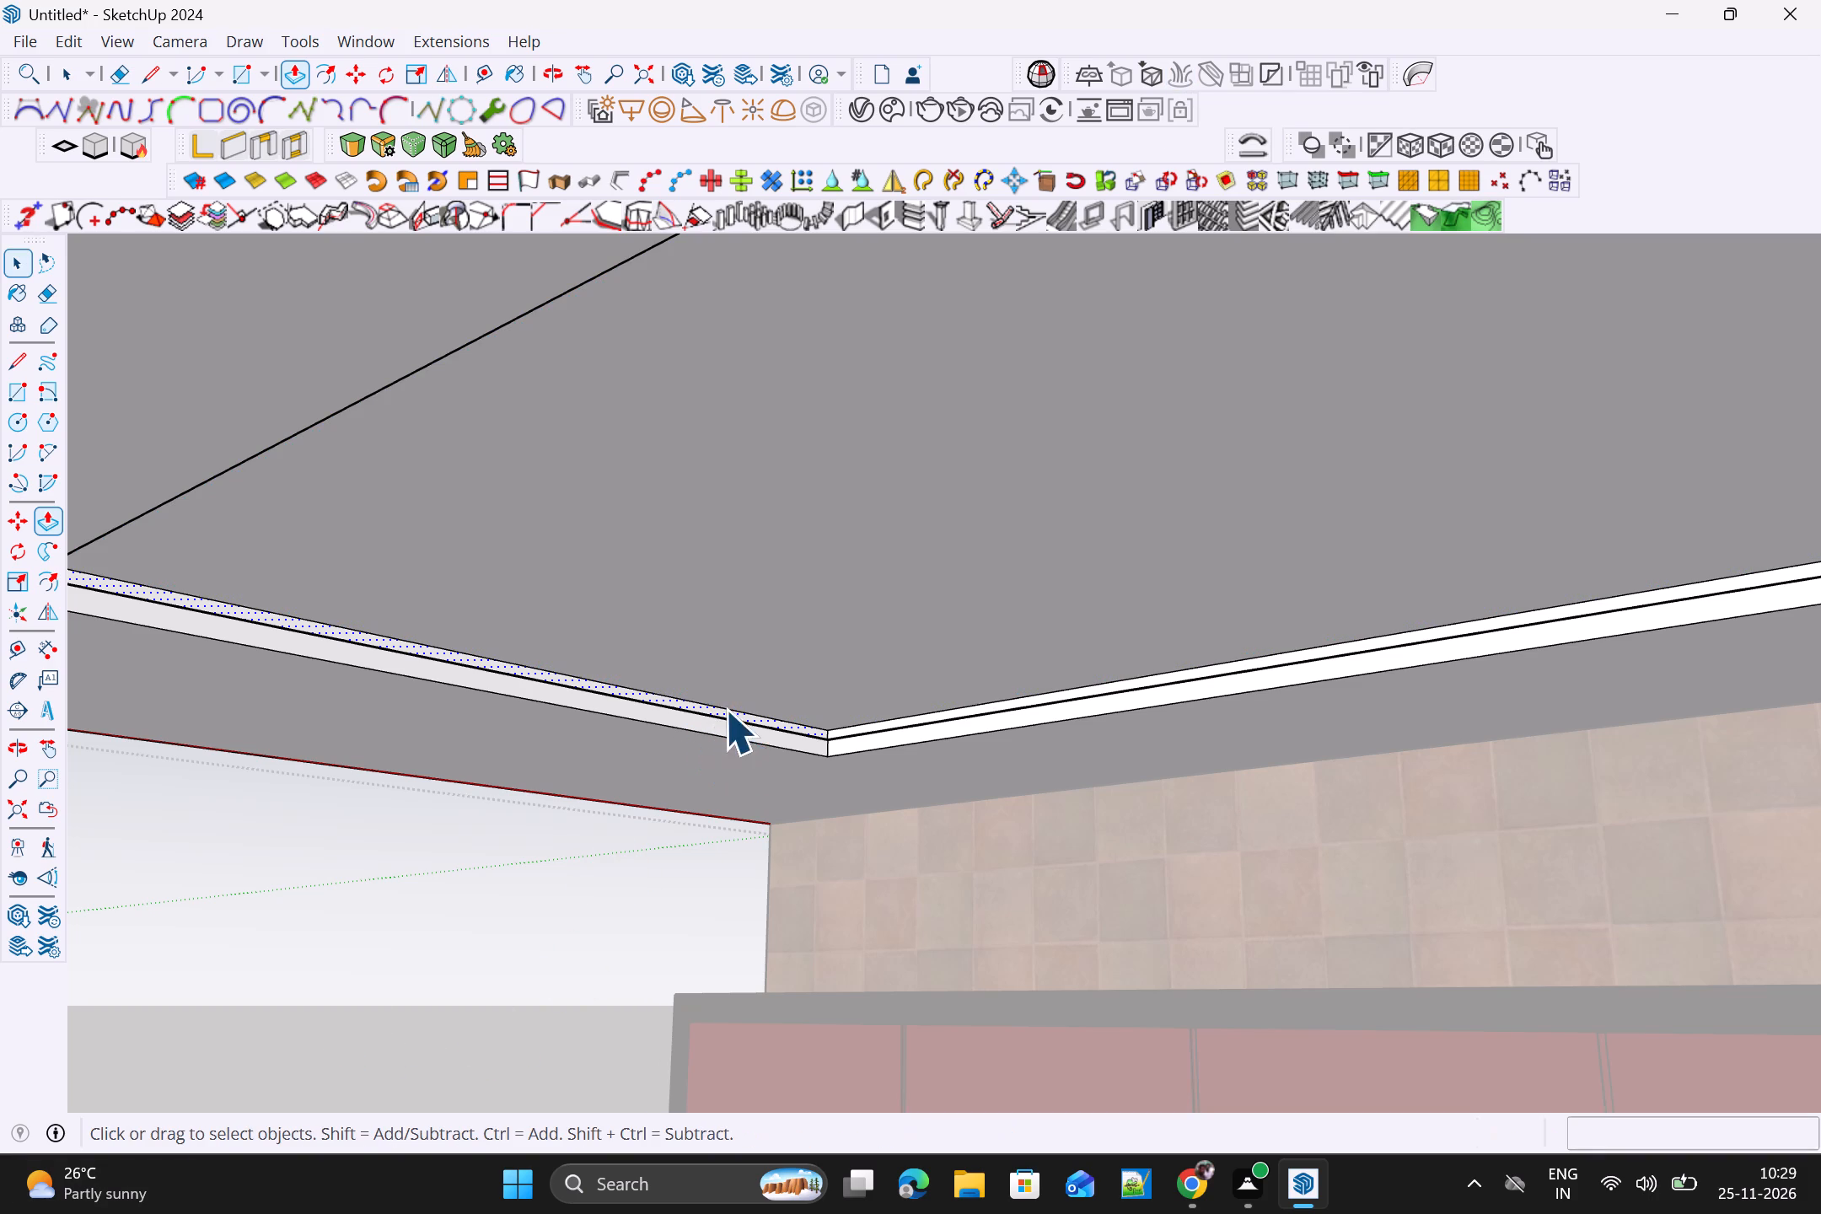
Leave the ceiling's group and examine the recess and its cove ledge from inside and outside the room.
scroll(756, 696, down, 2)
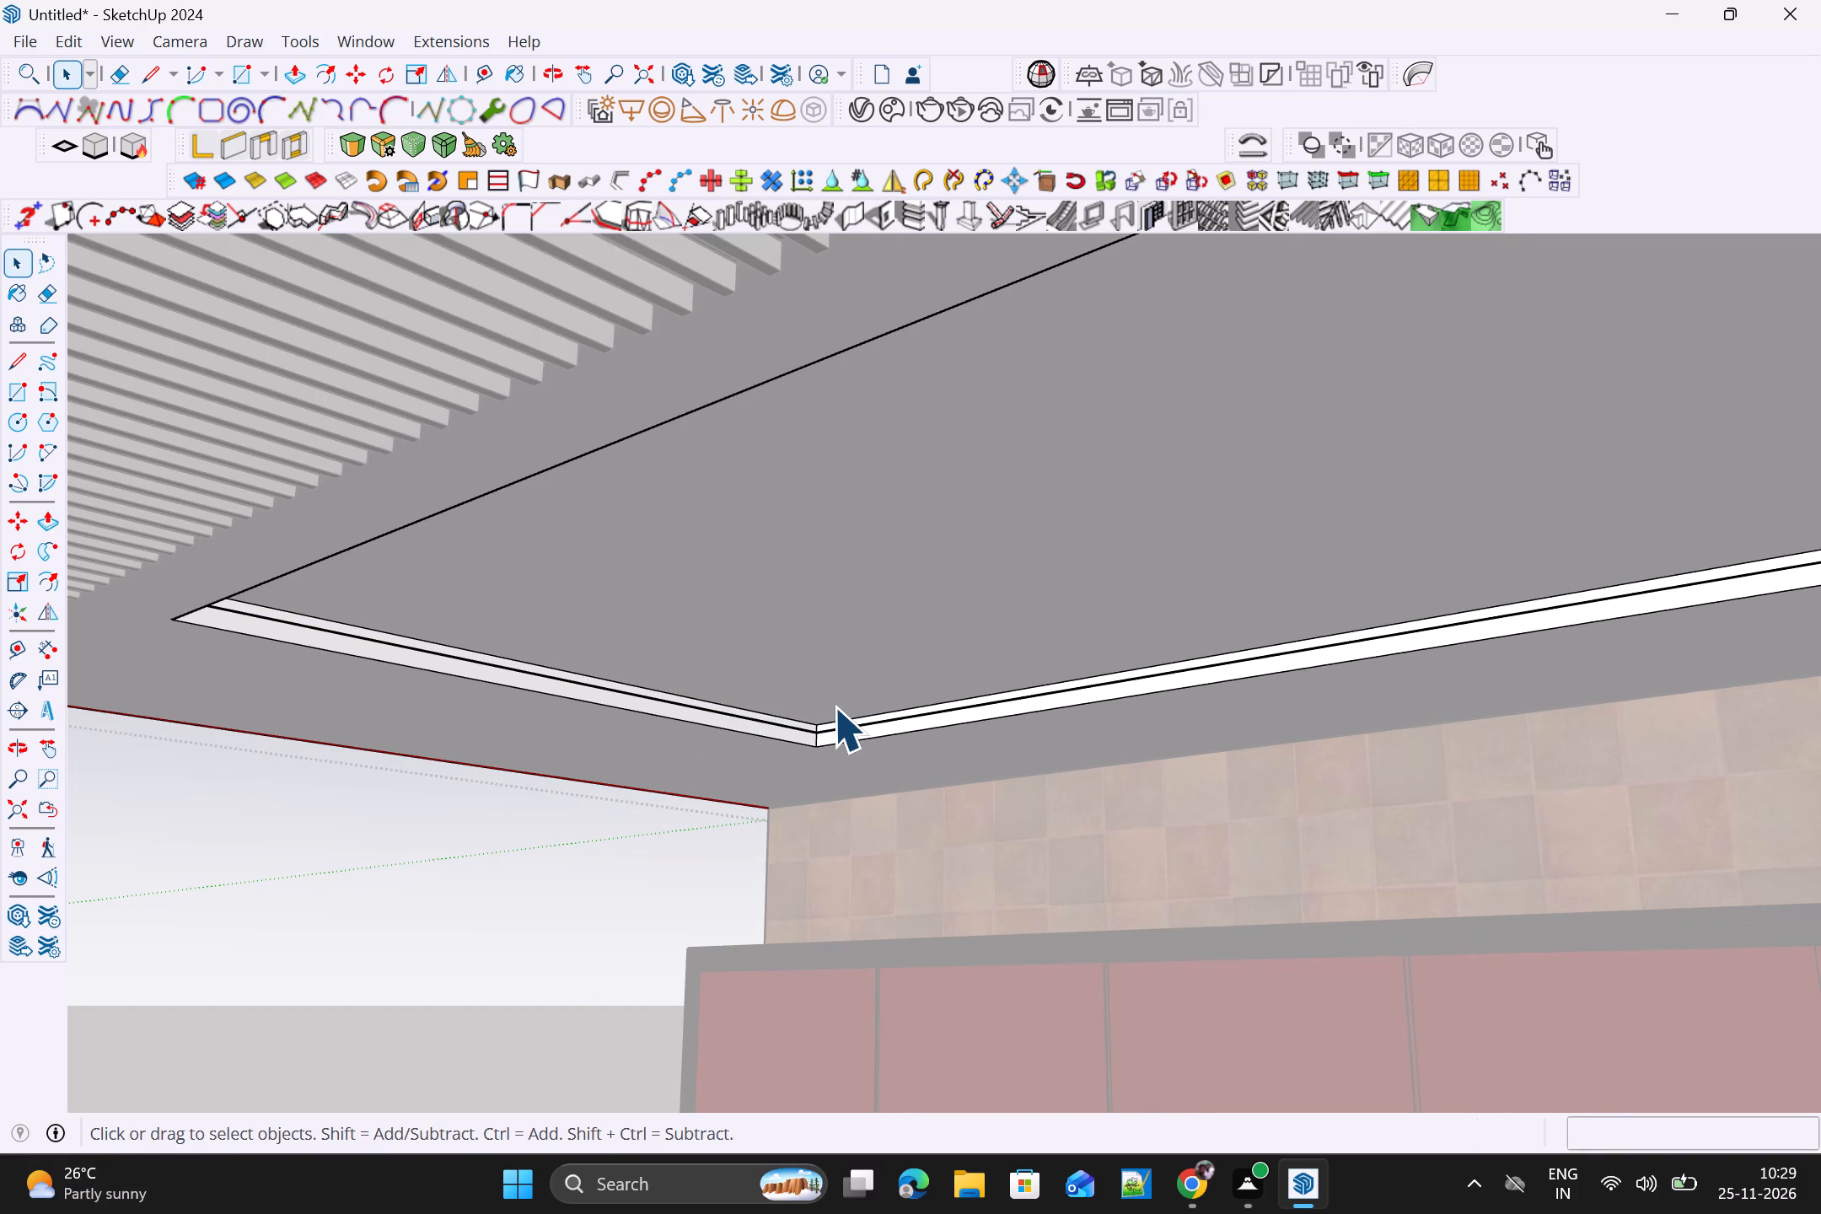
scroll(848, 704, up, 1)
scroll(848, 704, down, 10)
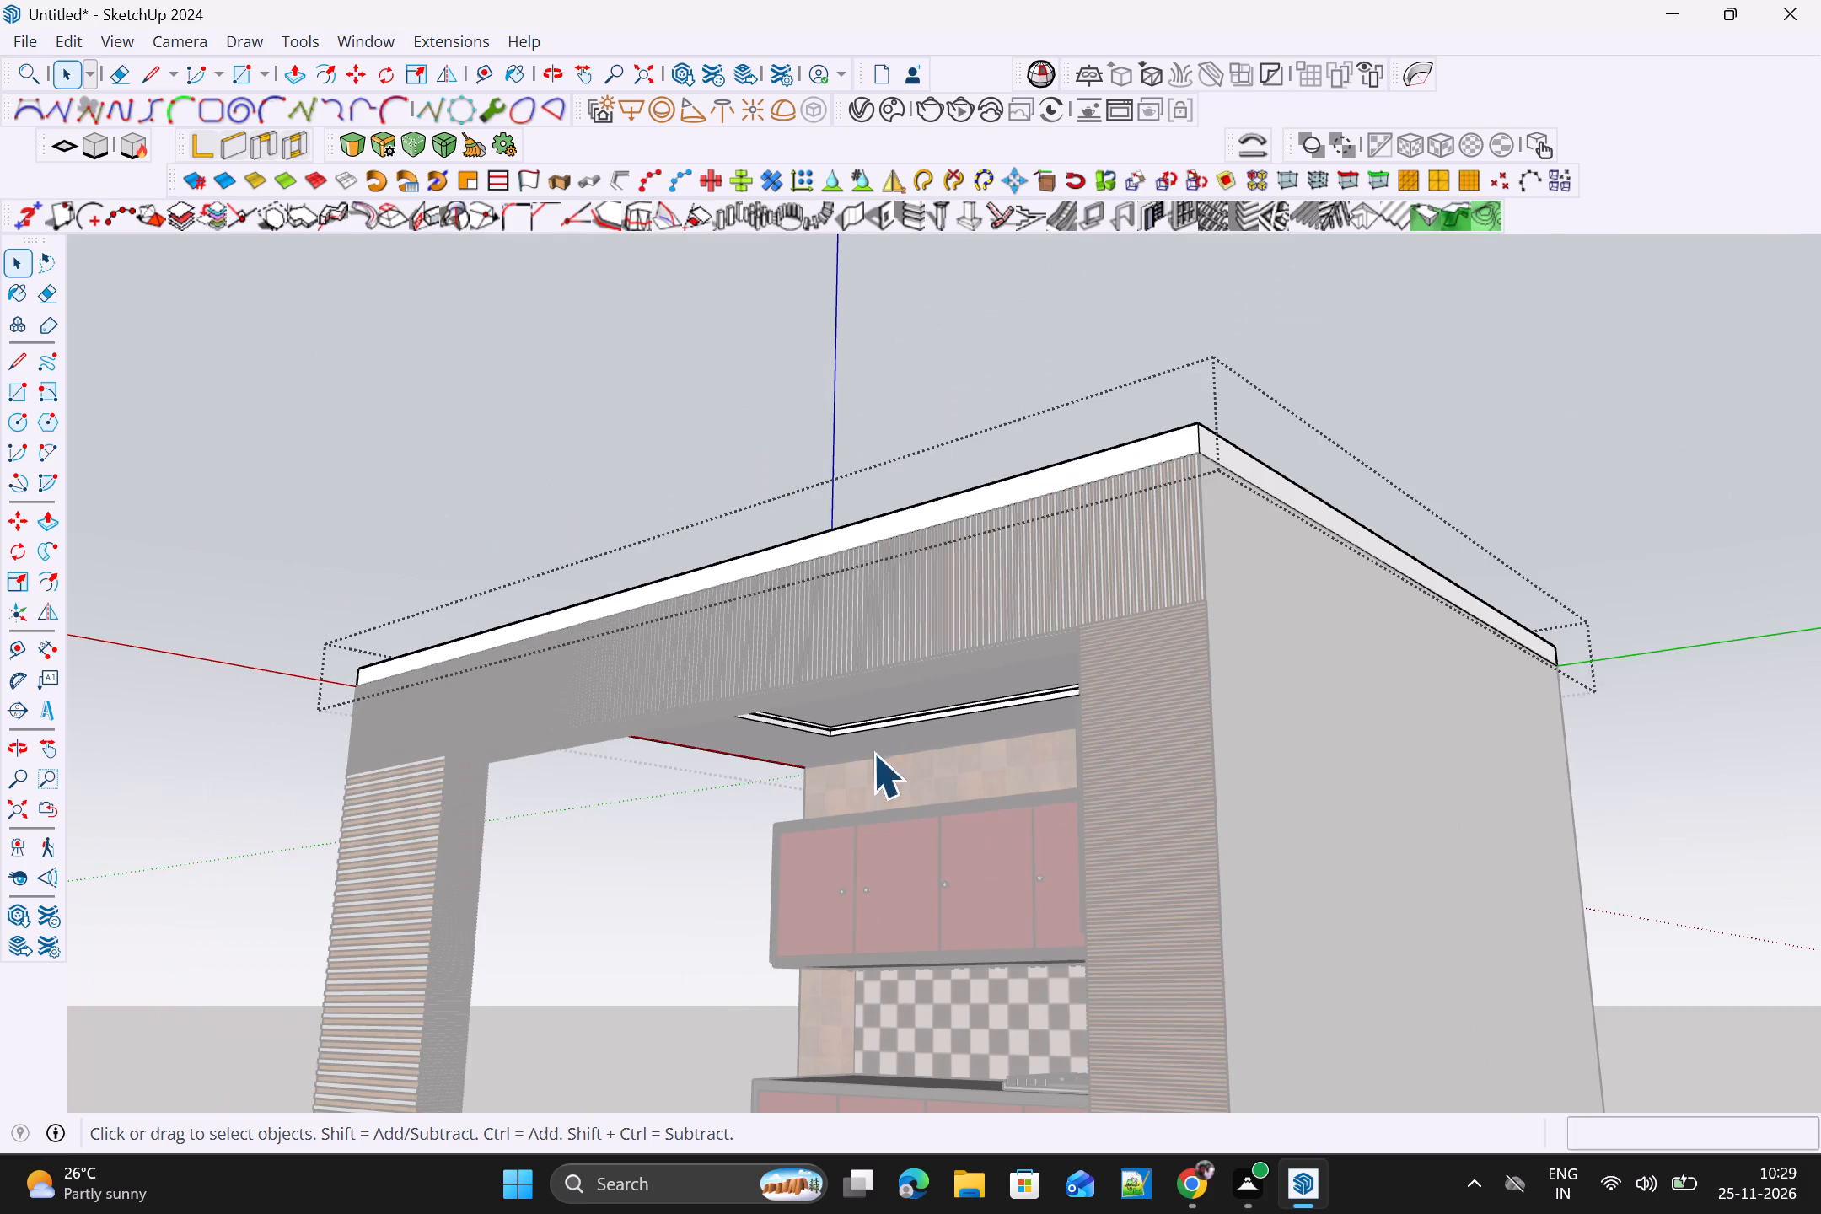
click(1651, 743)
middle_drag(1628, 776, 1482, 874)
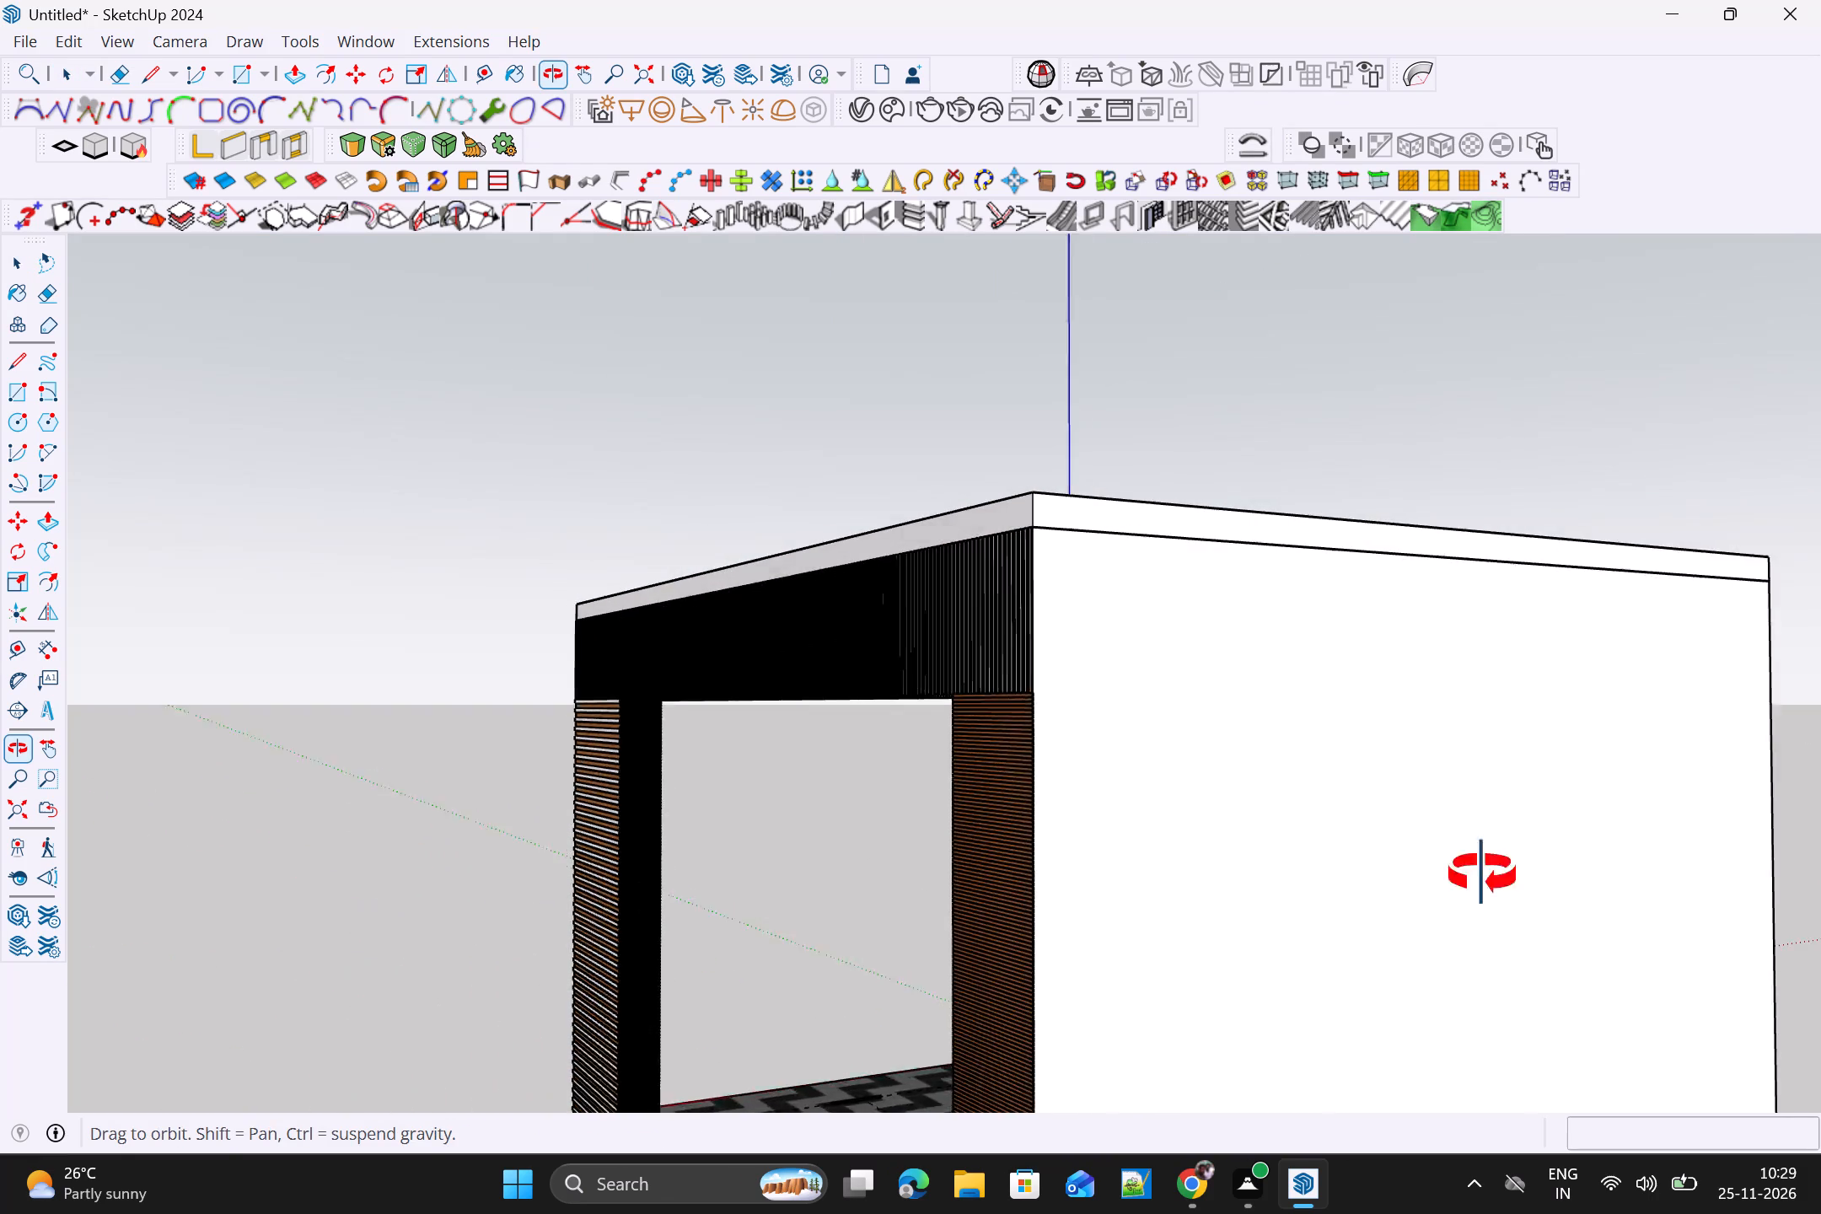
middle_drag(1482, 874, 1561, 845)
scroll(910, 808, up, 4)
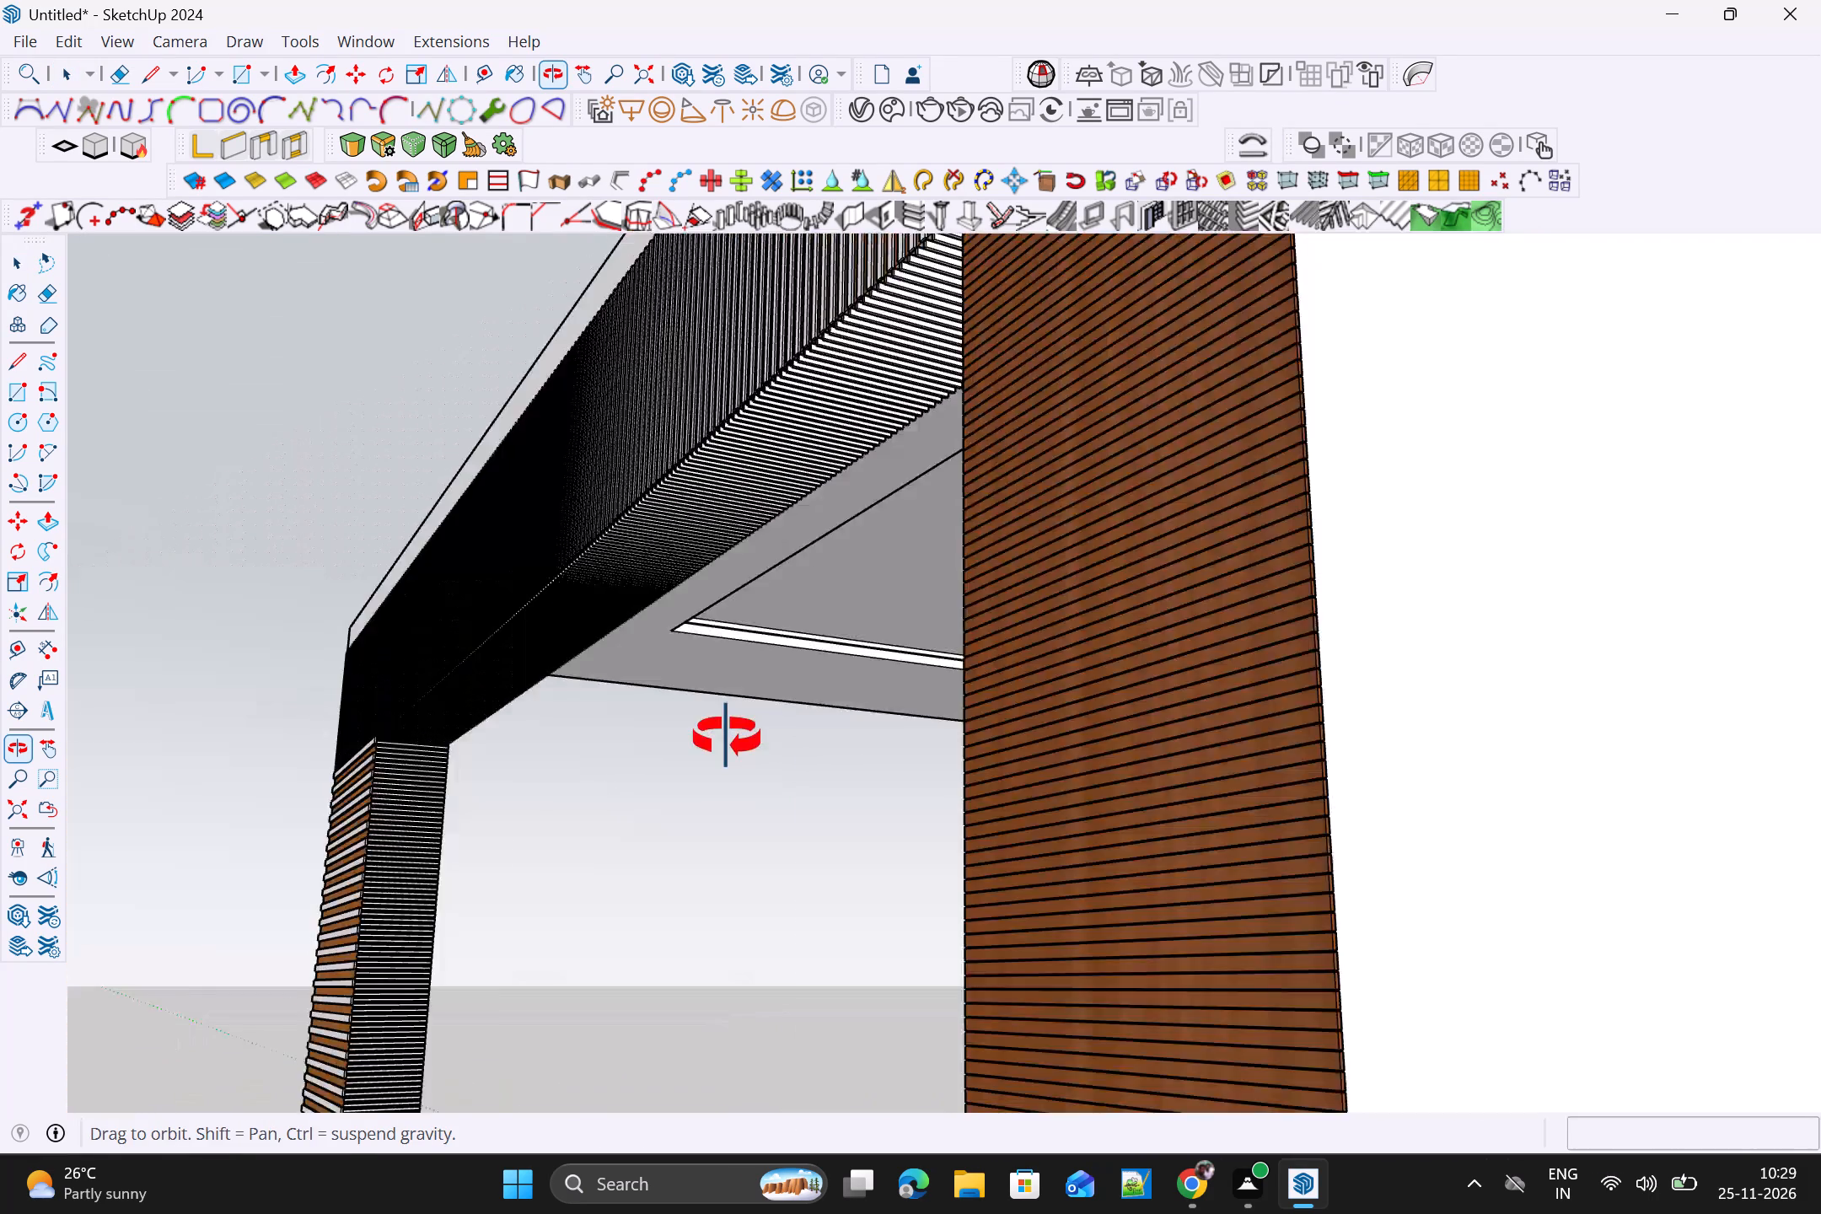
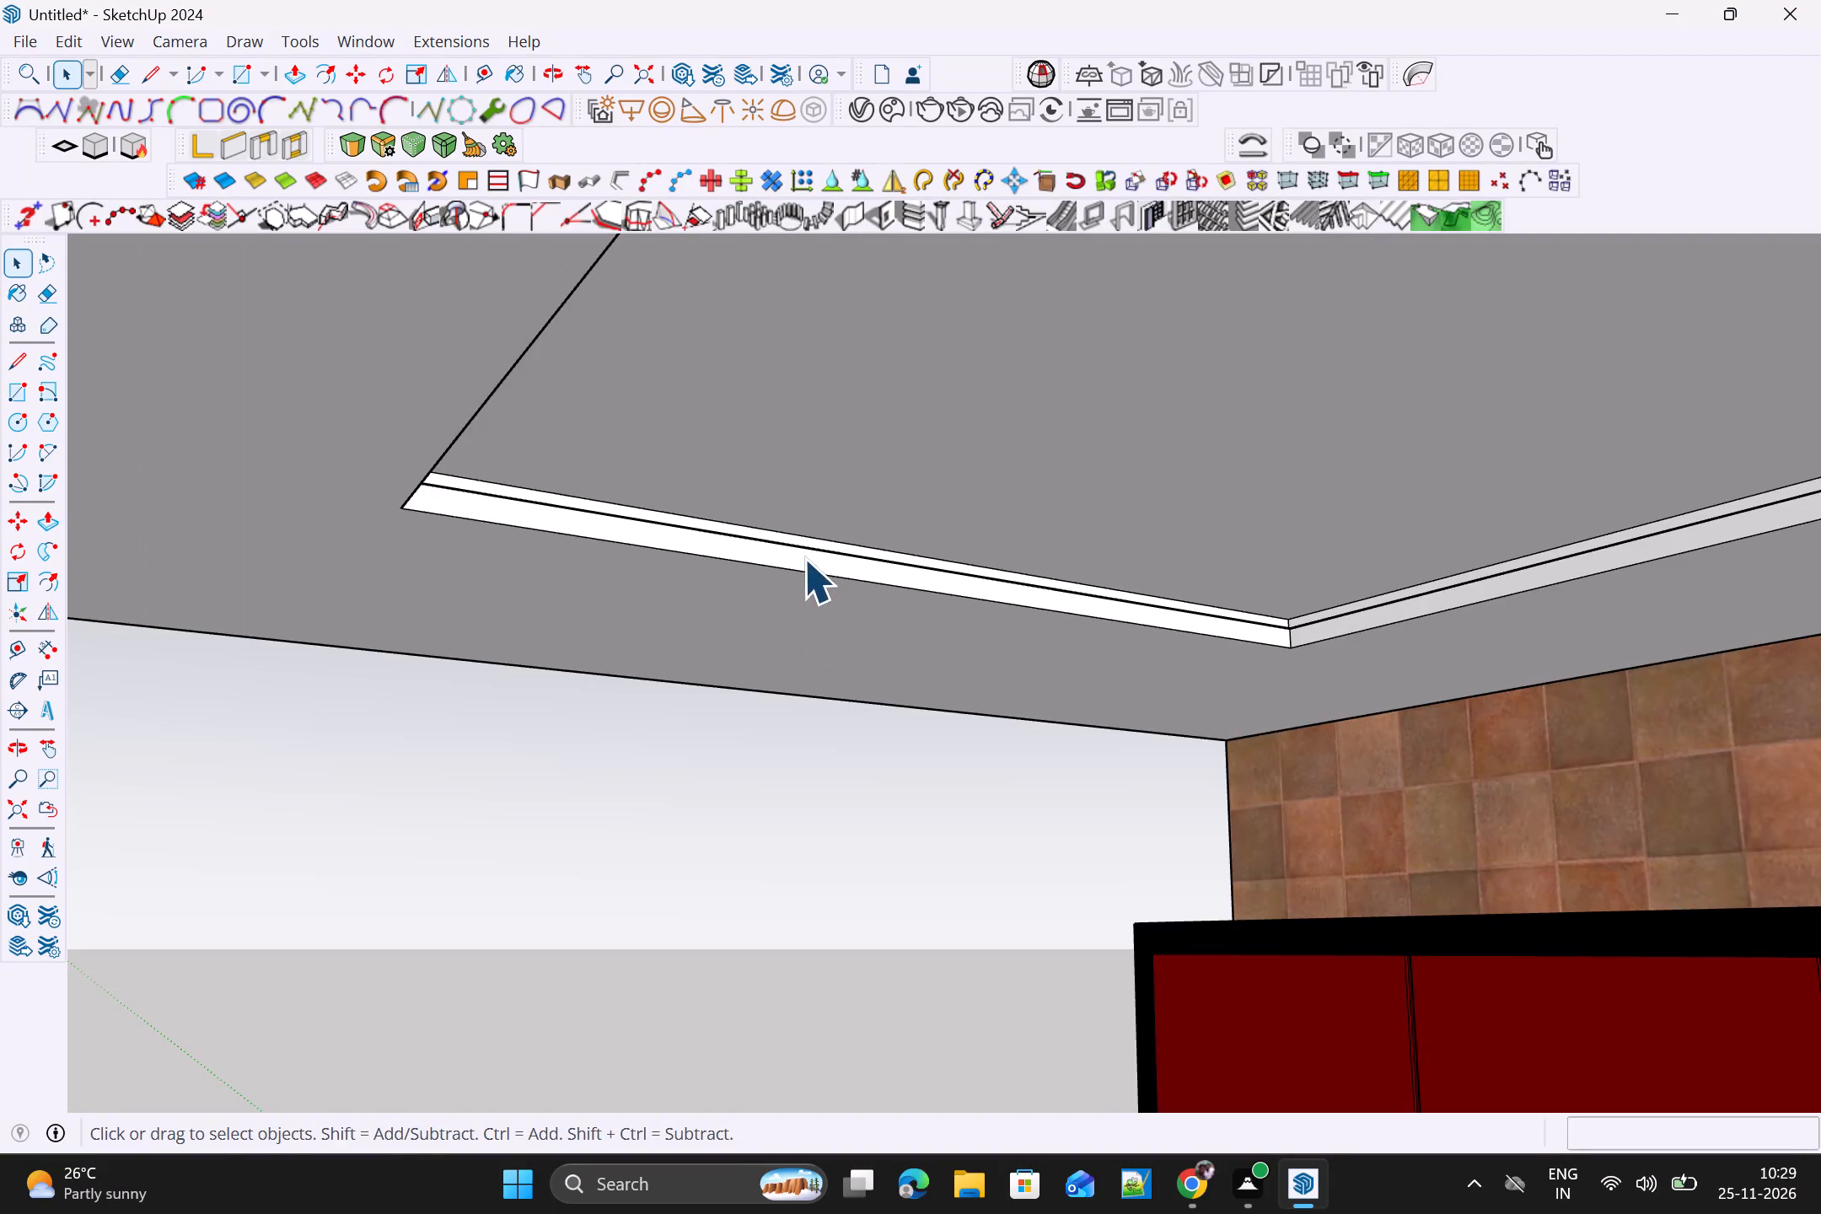
Open the ceiling's group and select the recess's upper side bands on the open end, the slatted-wall side and the long cabinet wall side.
middle_drag(799, 564, 685, 616)
middle_click(676, 616)
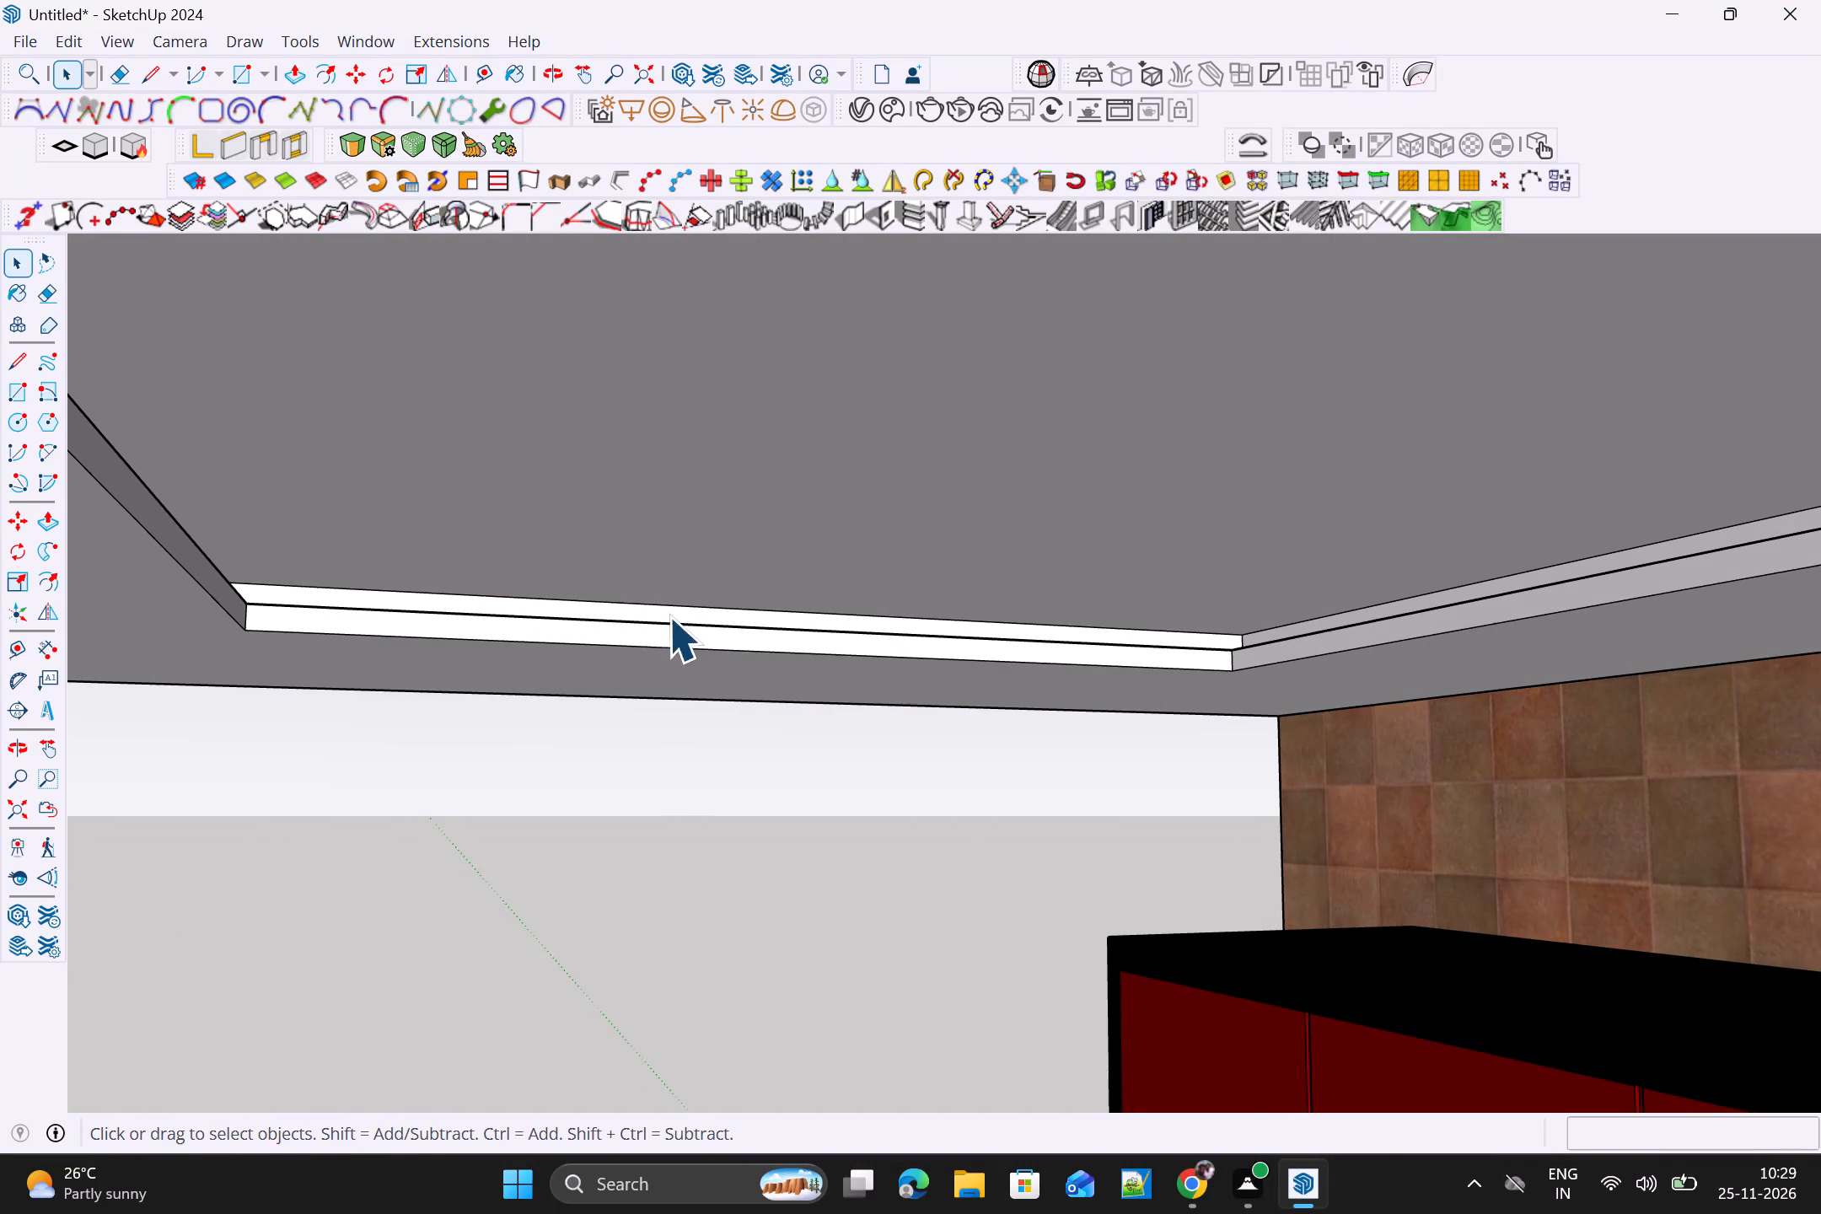
middle_drag(599, 627, 593, 671)
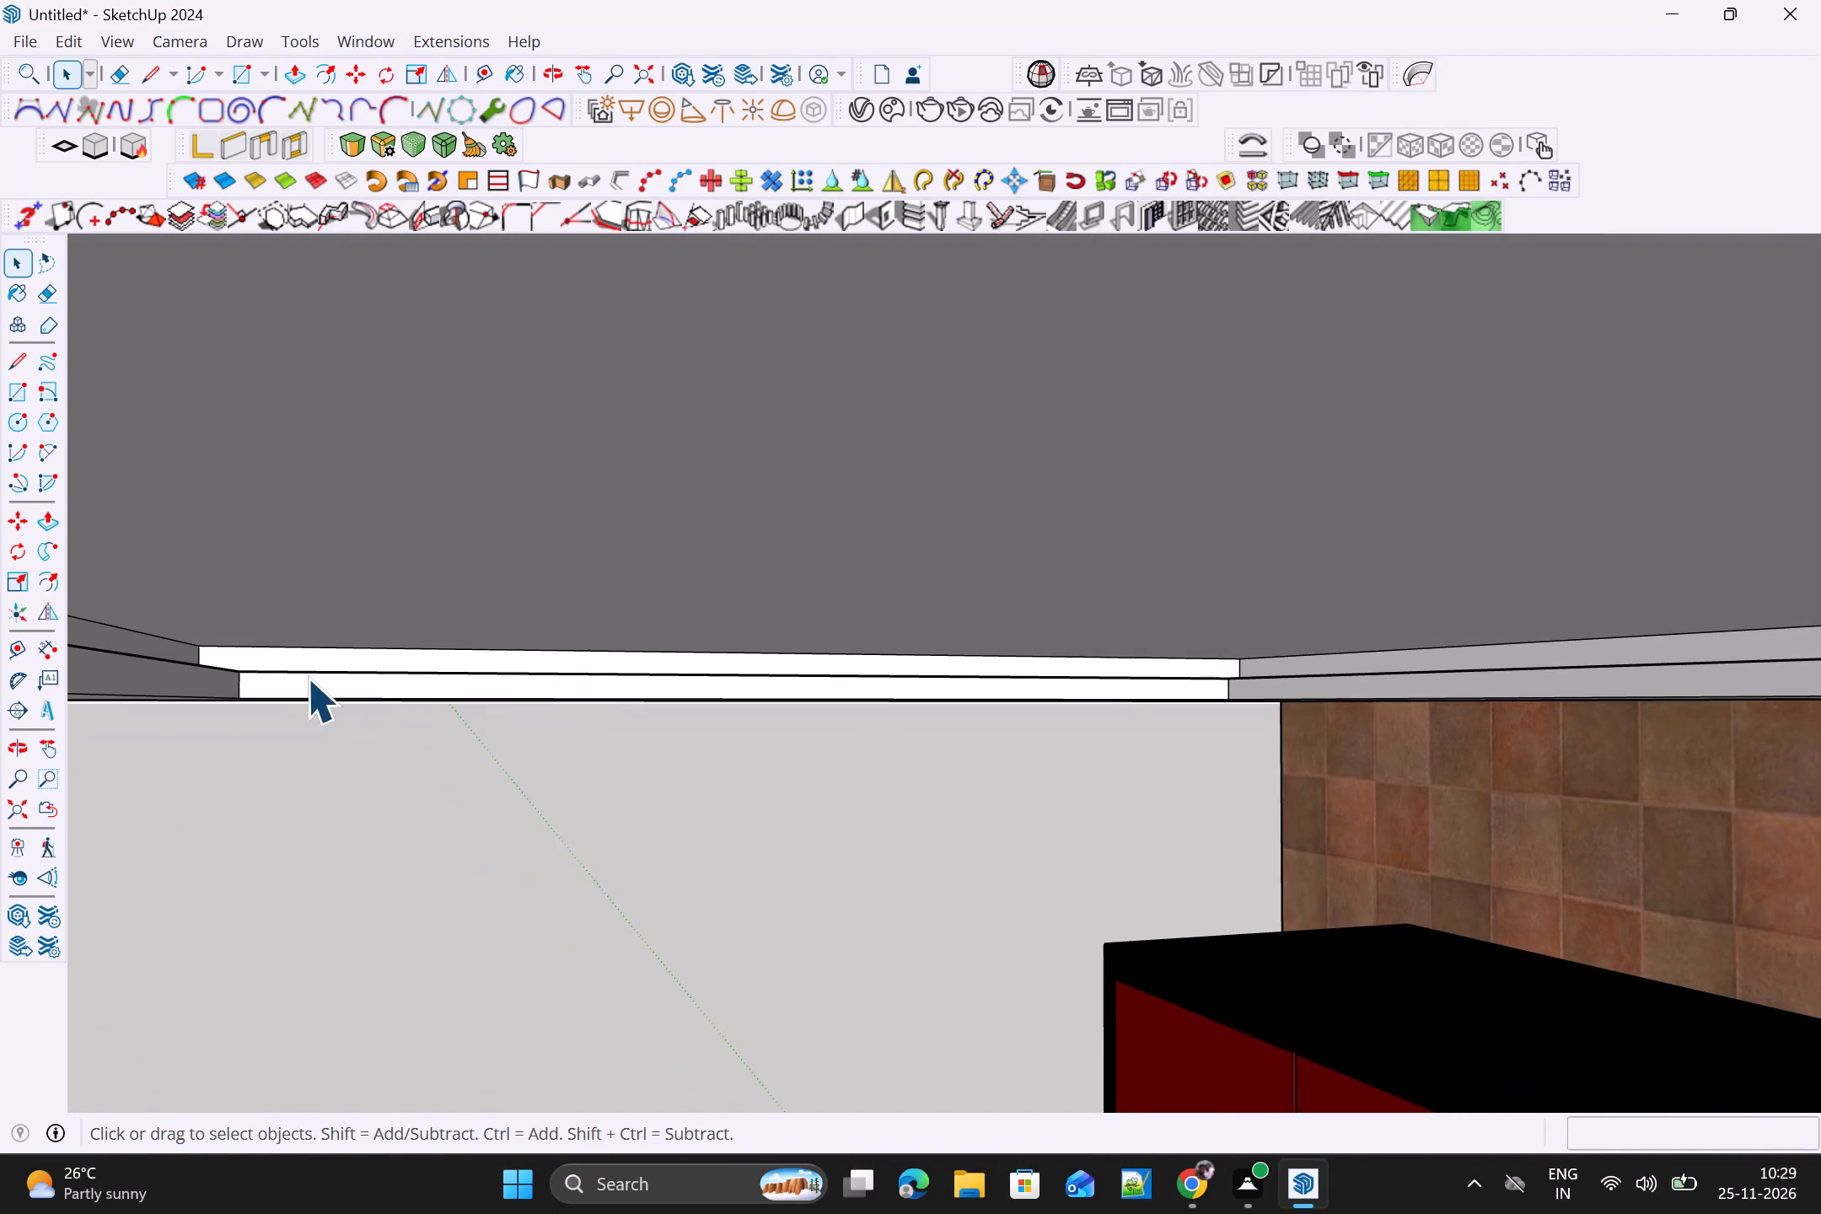
scroll(301, 678, up, 3)
click(292, 649)
shift+double_click(292, 649)
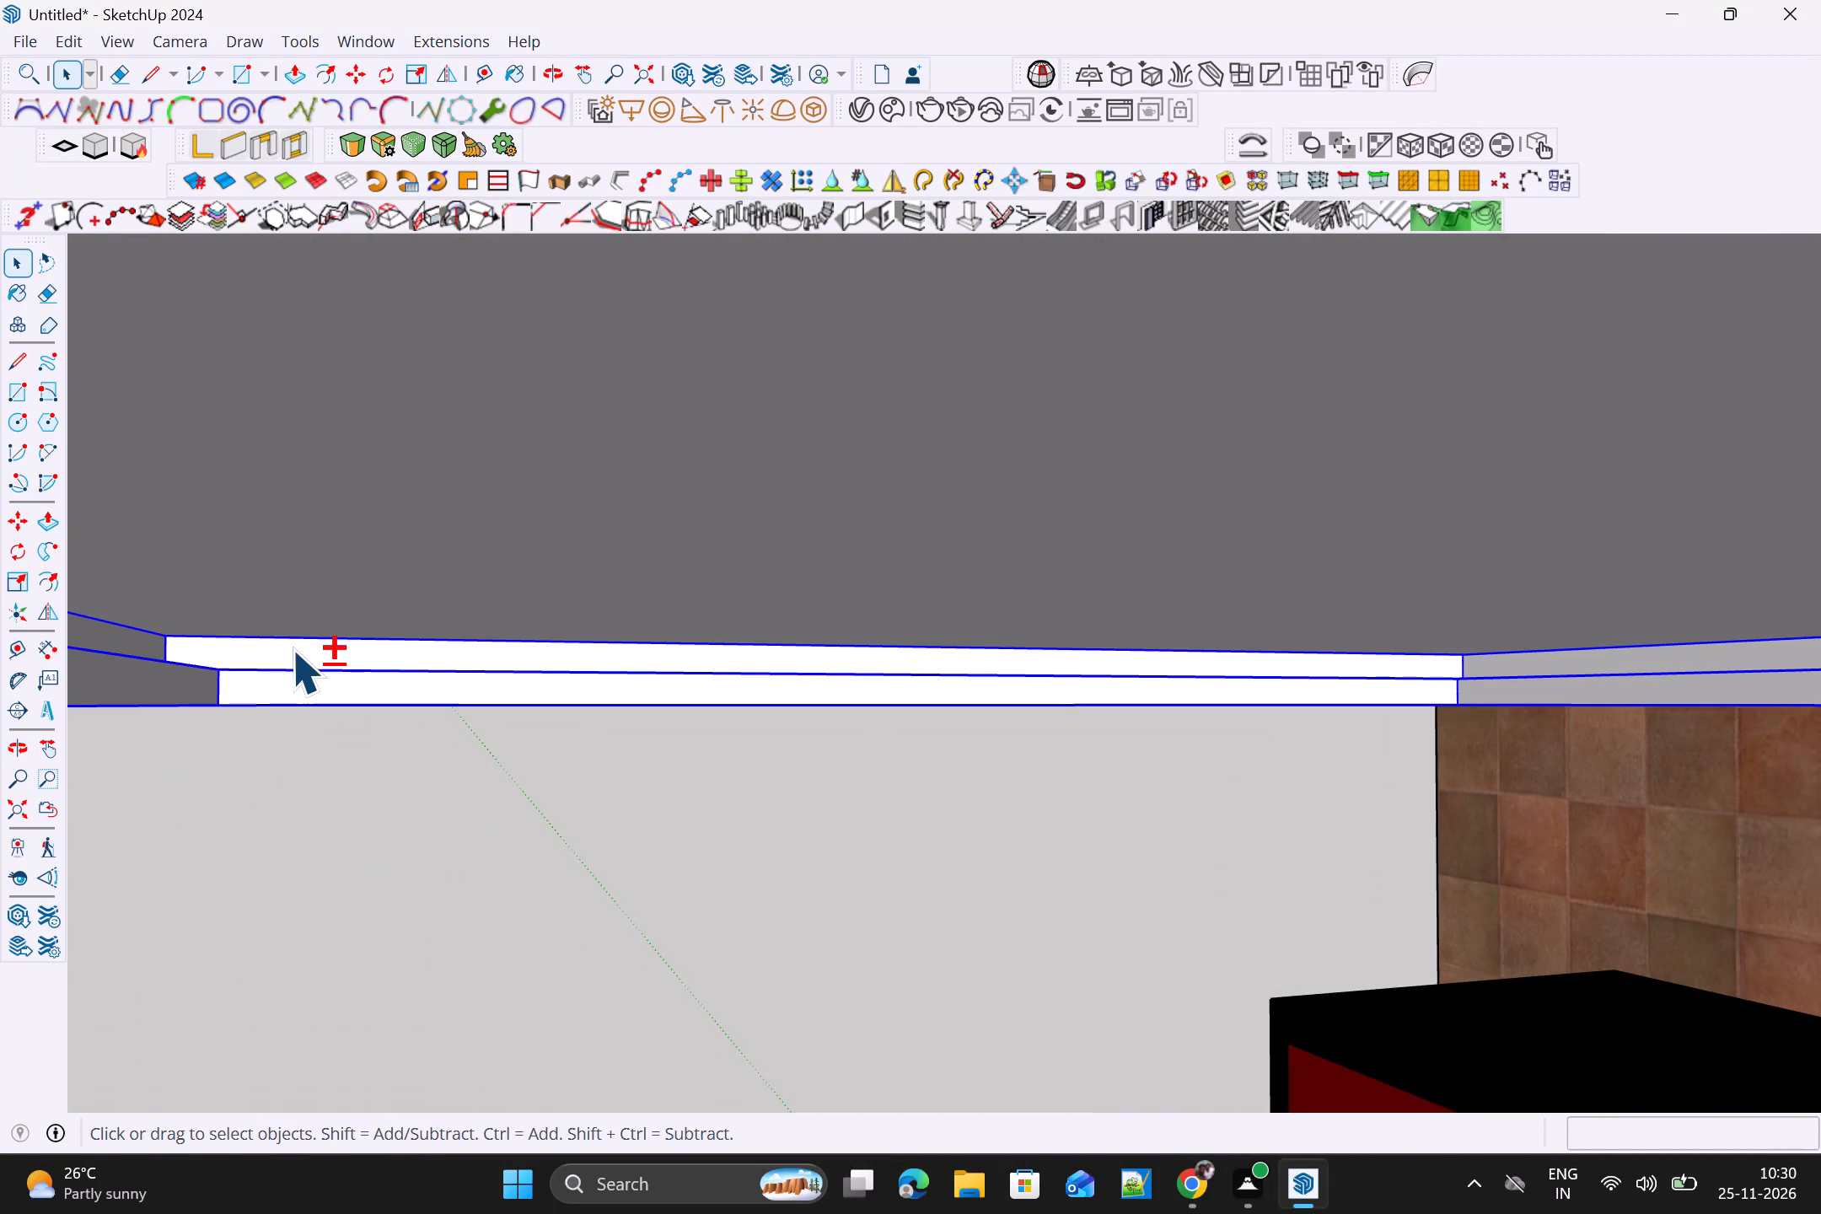
click(292, 649)
double_click(242, 649)
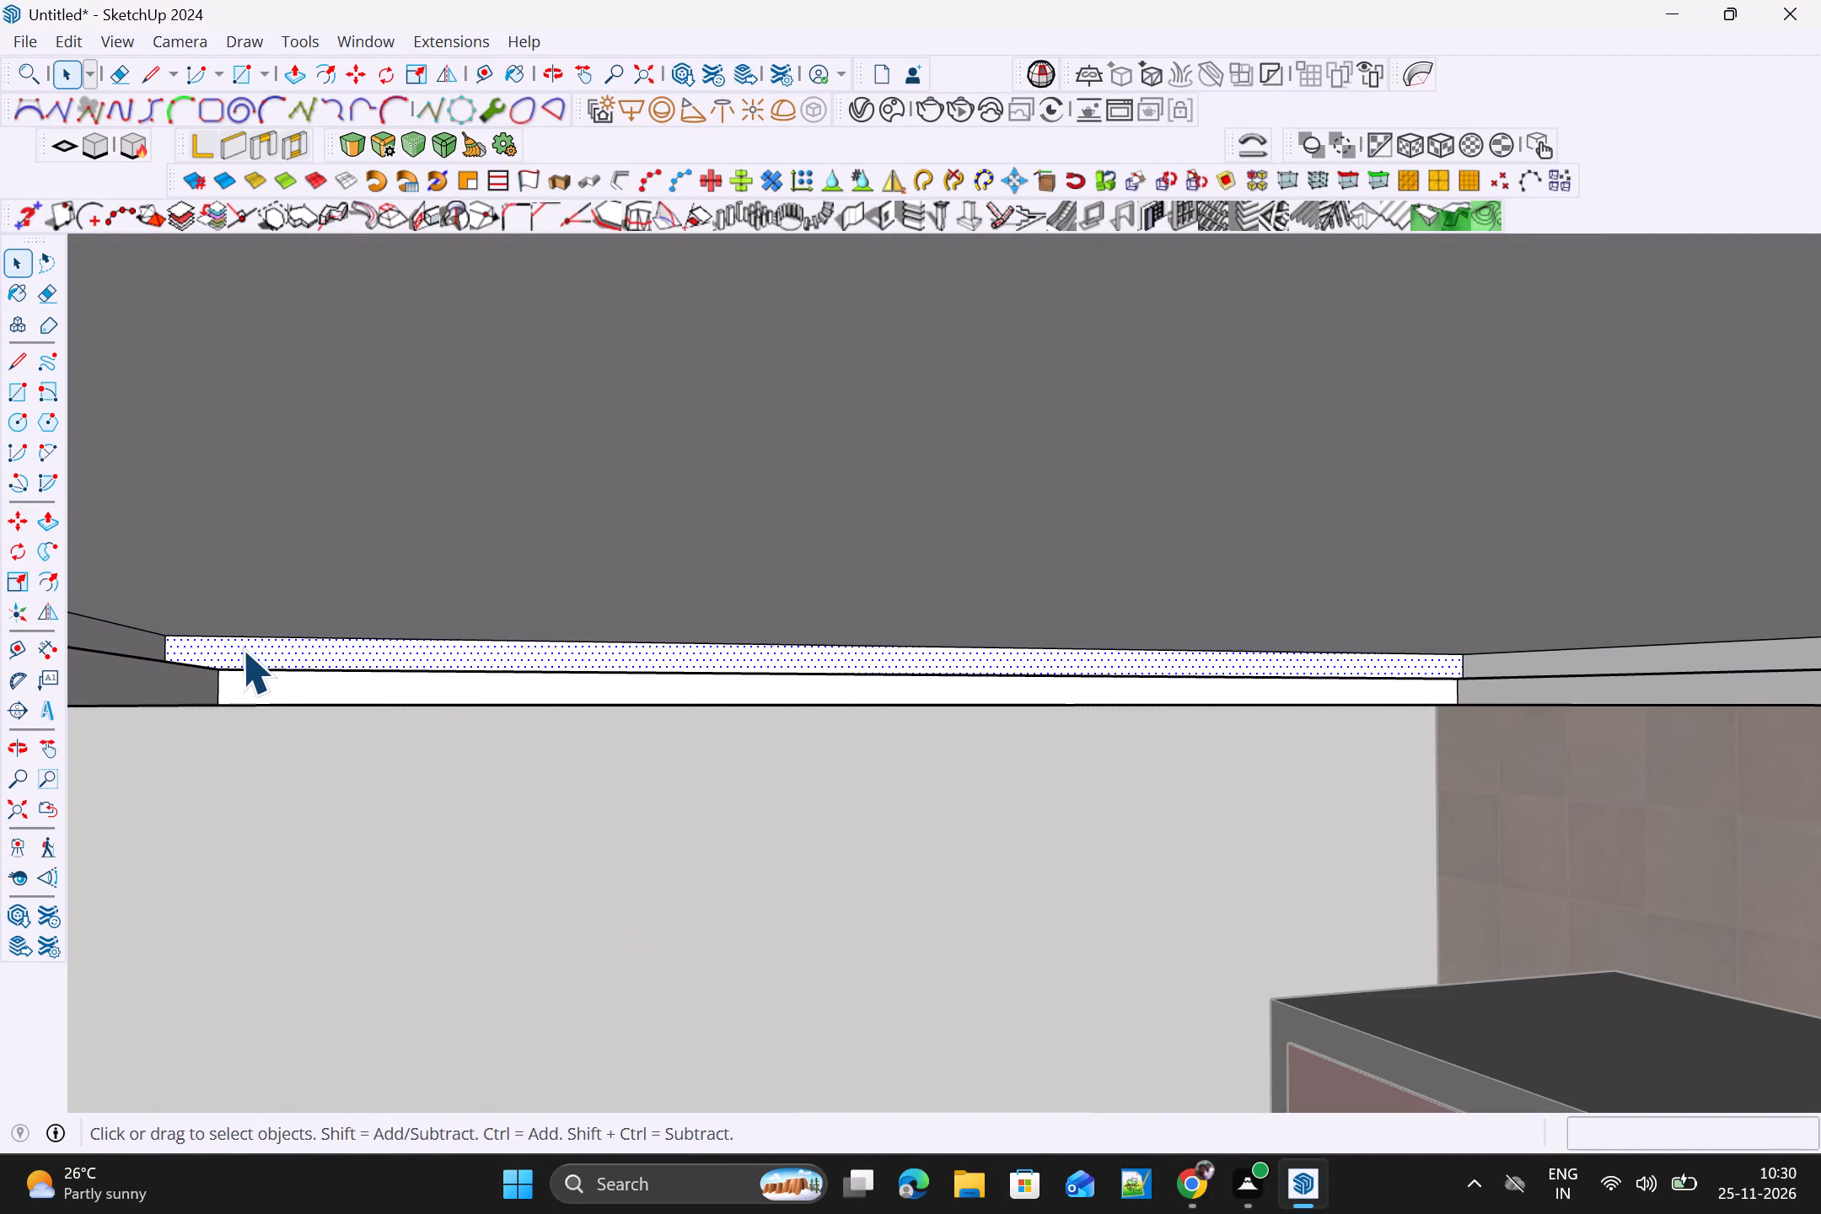
shift+click(144, 643)
shift+triple_click(144, 643)
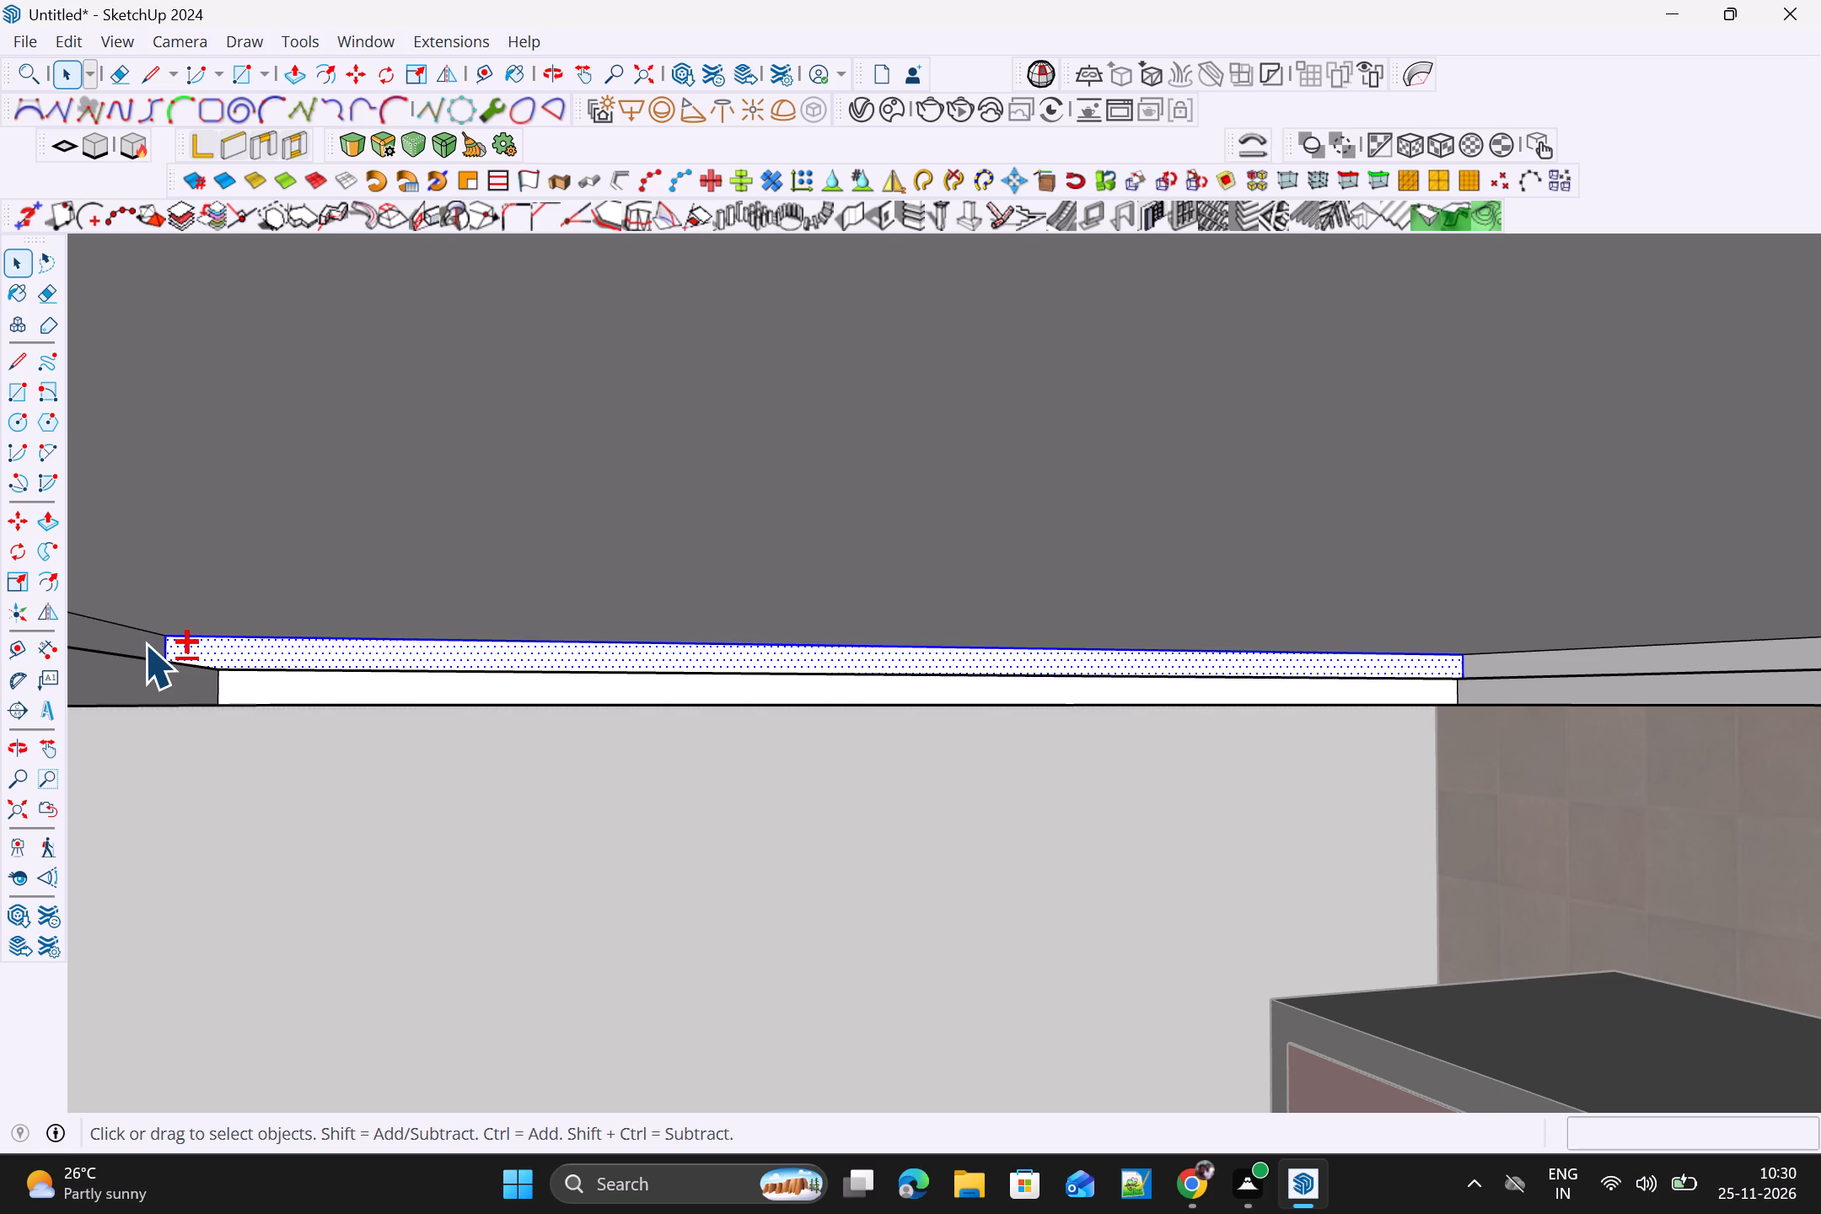
shift+click(144, 643)
shift+double_click(148, 643)
shift+click(149, 643)
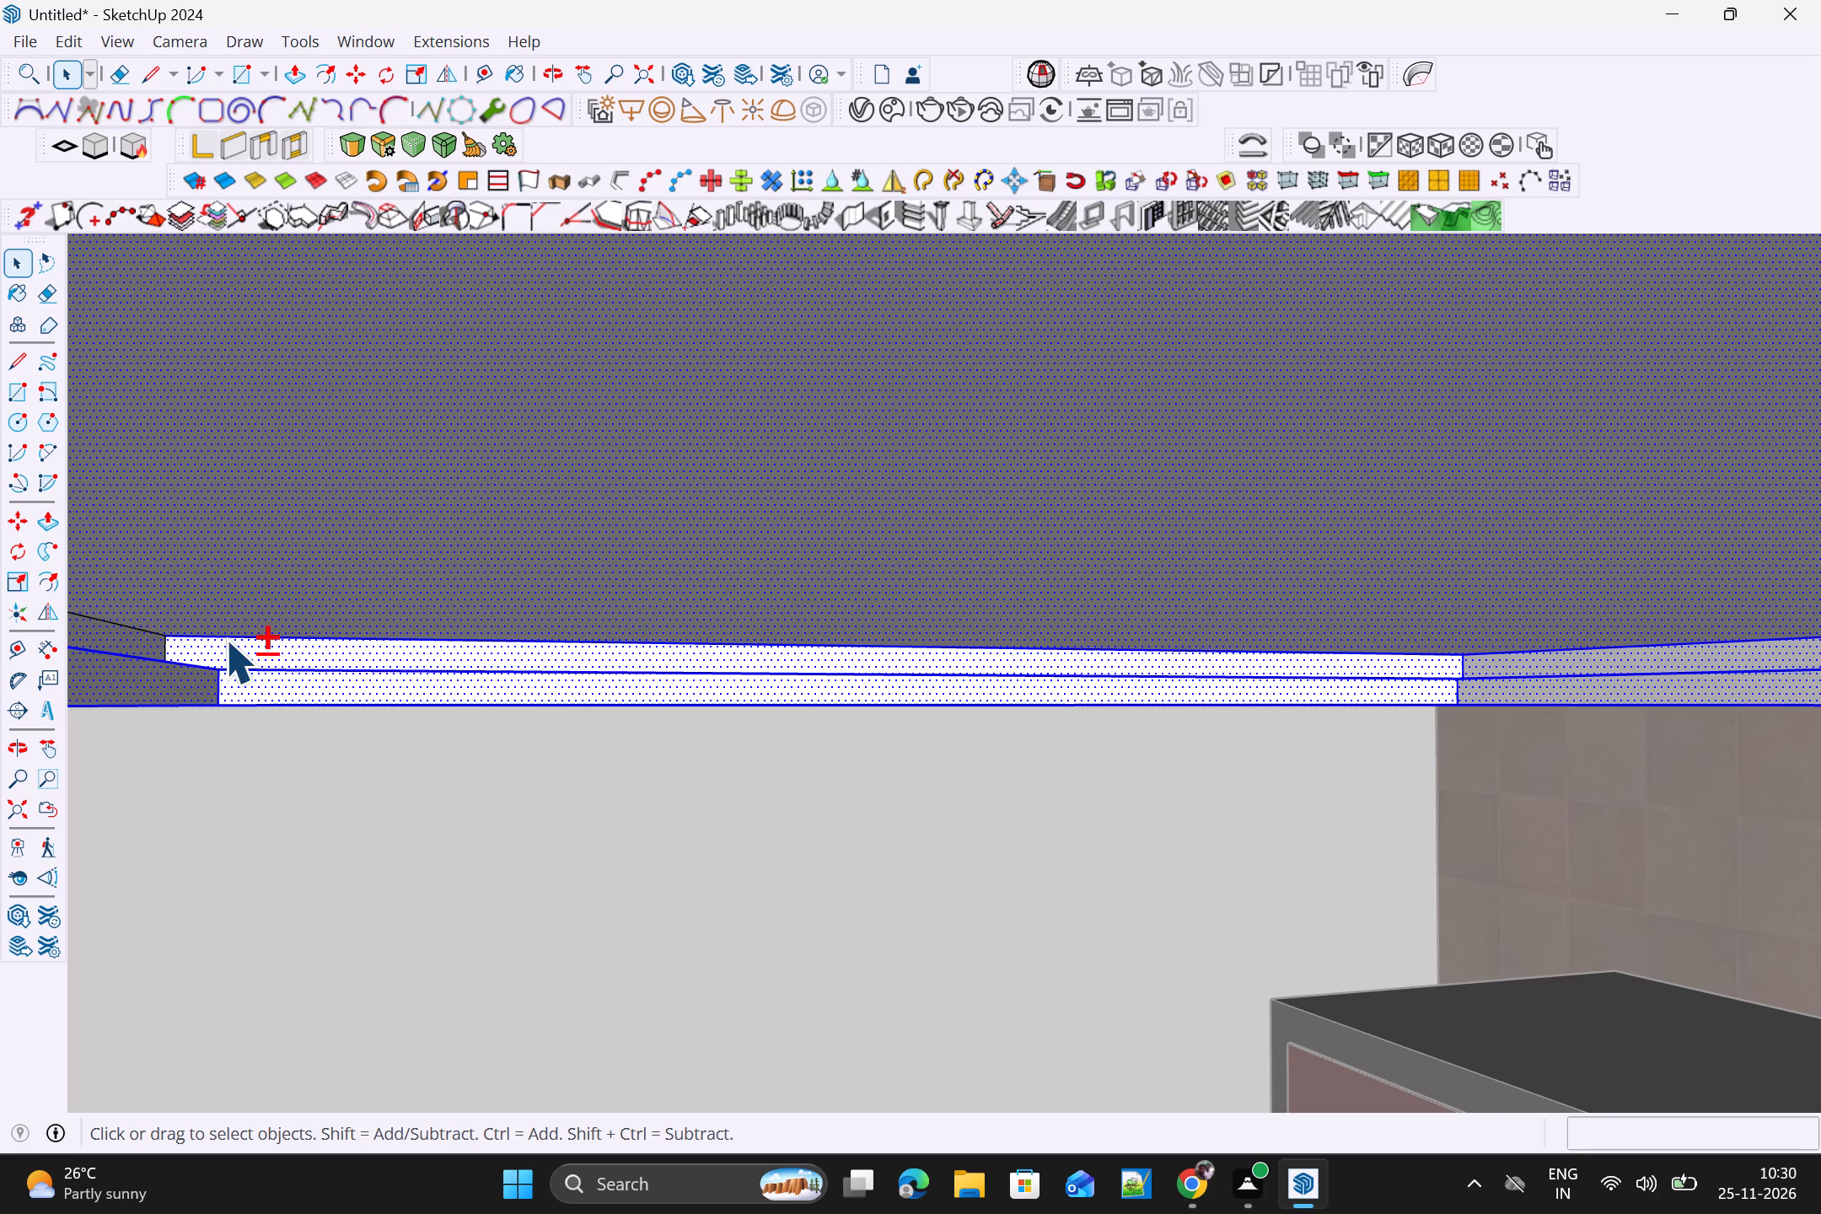
shift+click(225, 639)
click(226, 642)
shift+click(153, 644)
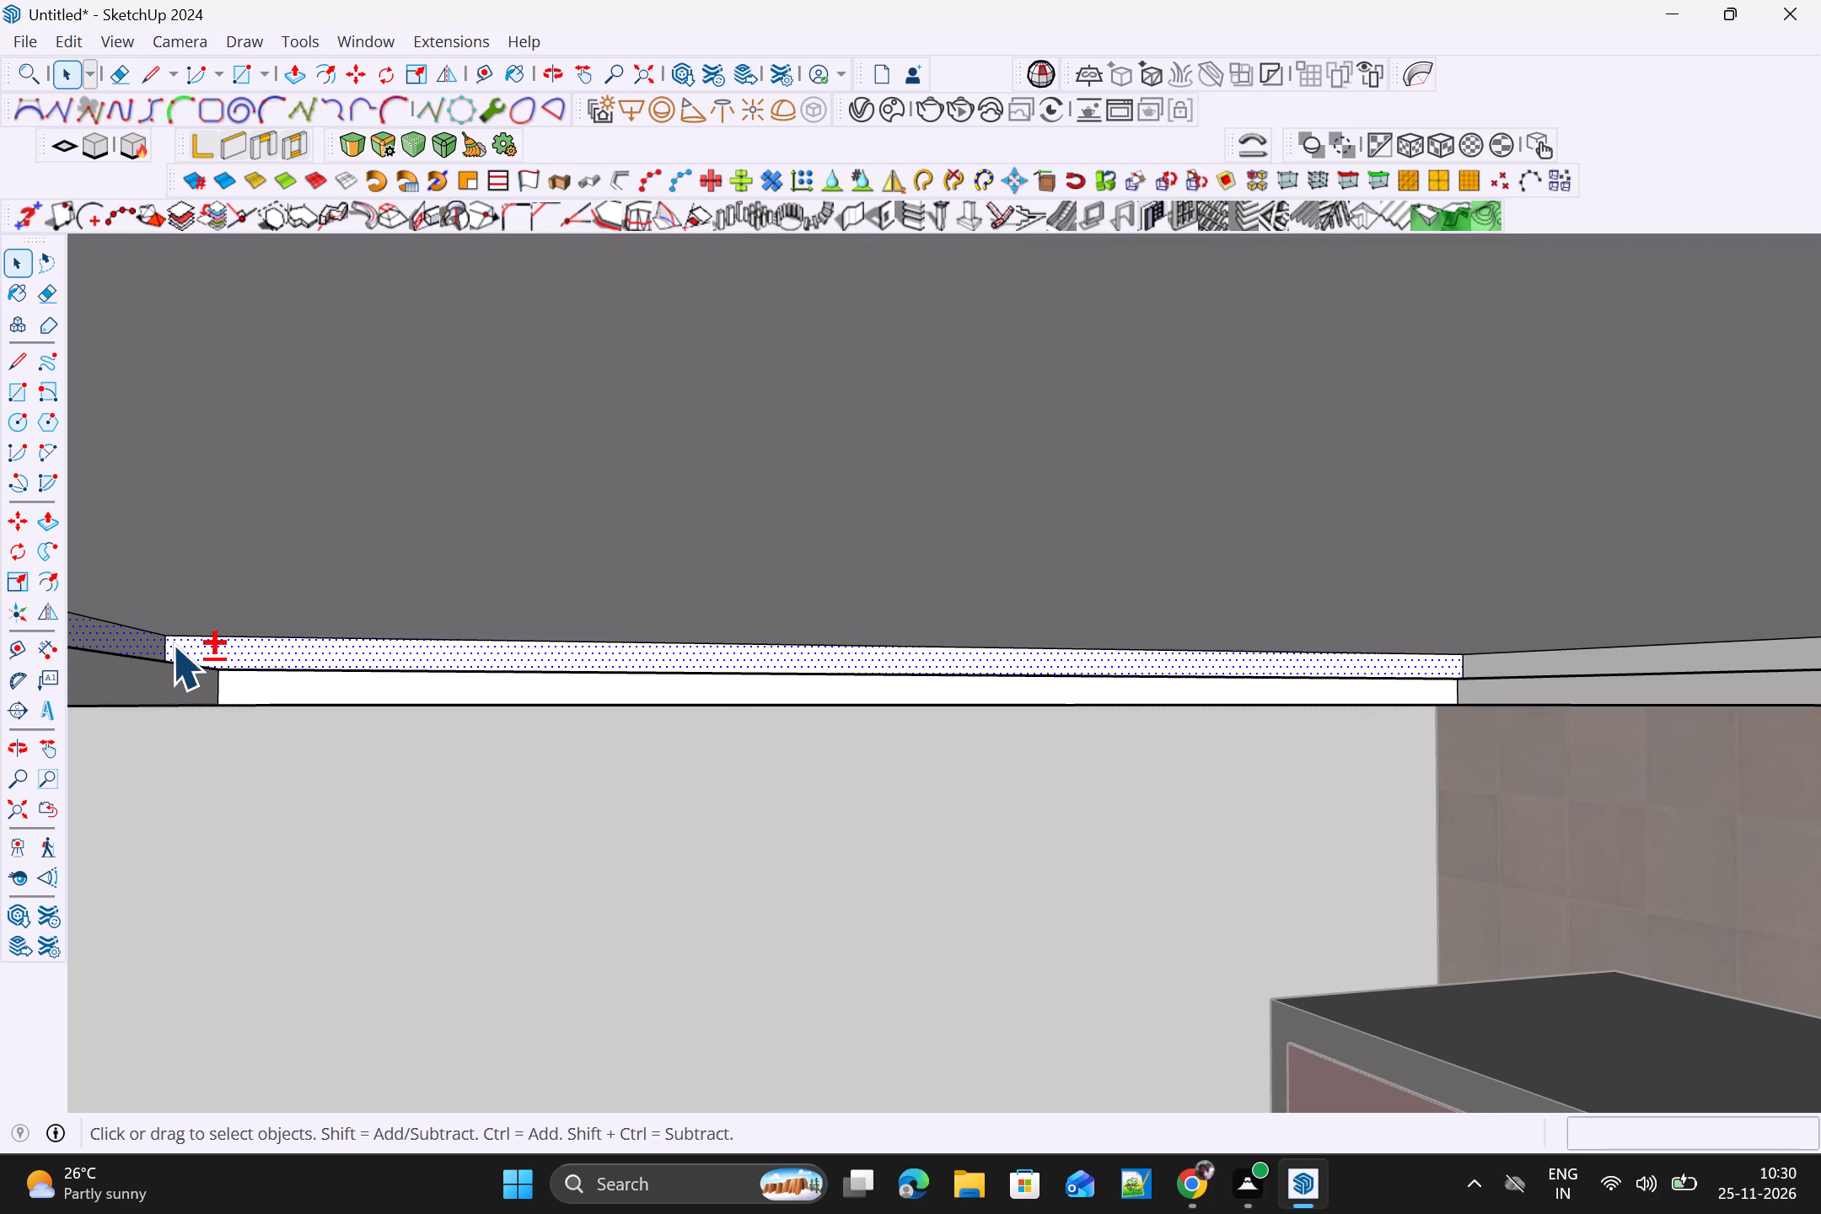
shift+click(1664, 670)
Add the recess's remaining upper side band, on the short cabinet wall side, to the selection.
scroll(1664, 670, down, 2)
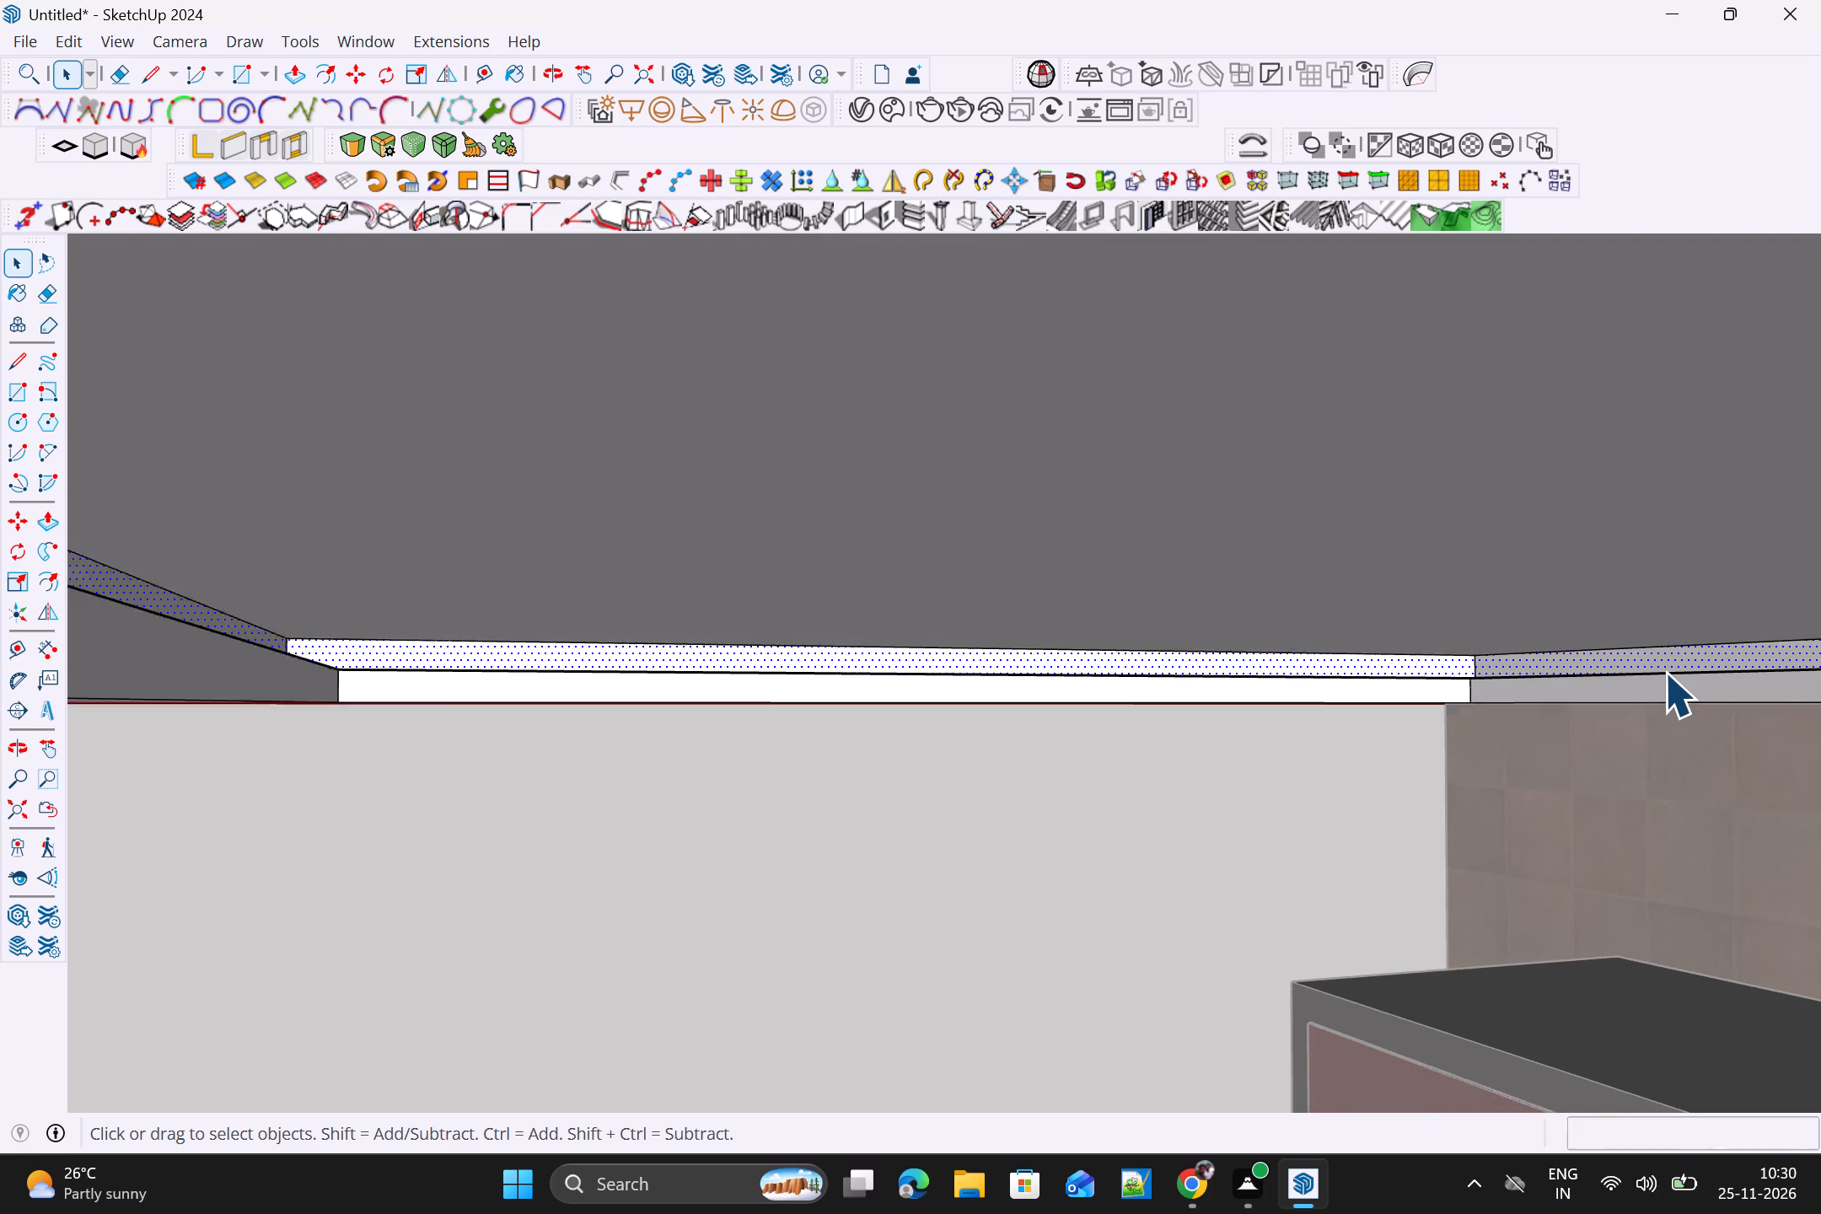
scroll(1664, 672, down, 2)
middle_drag(1706, 681, 789, 518)
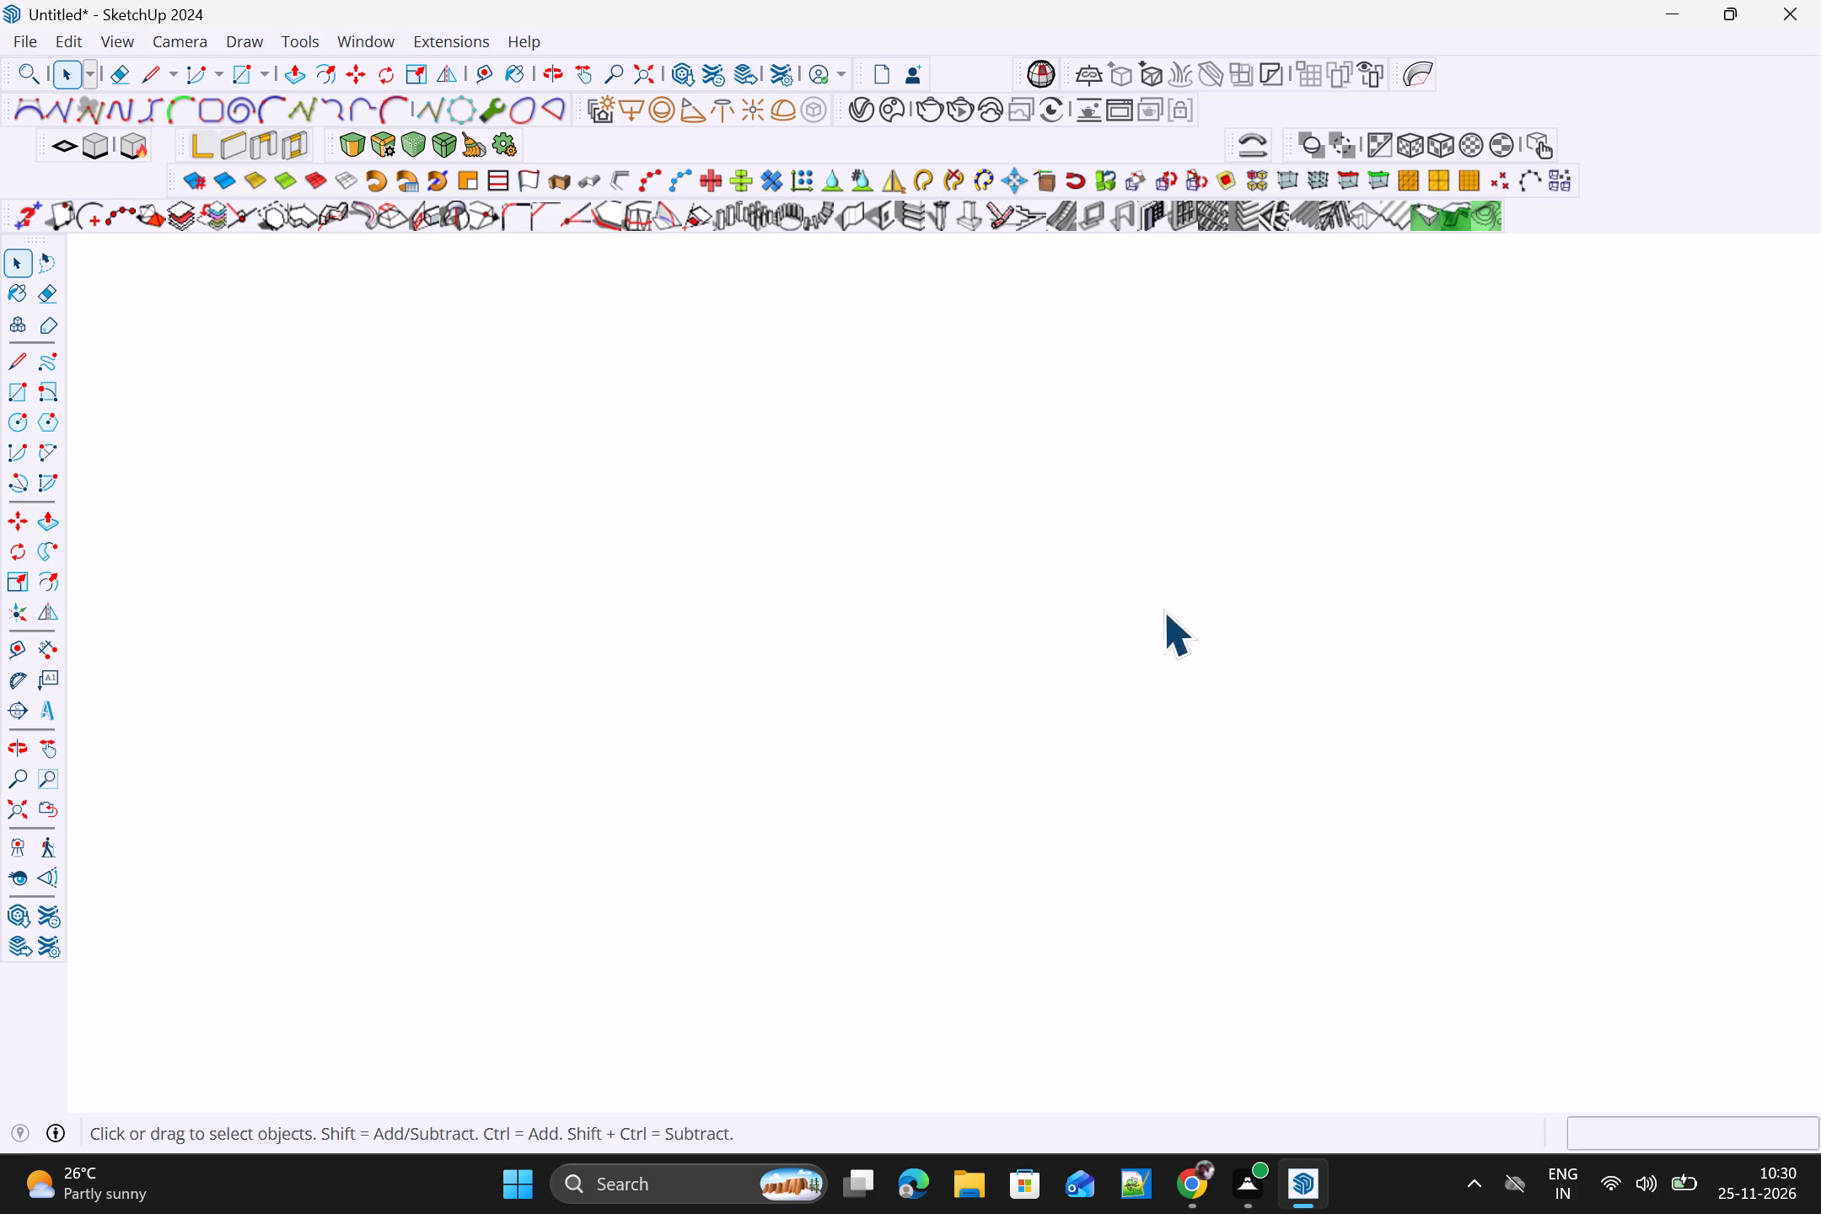
click(56, 809)
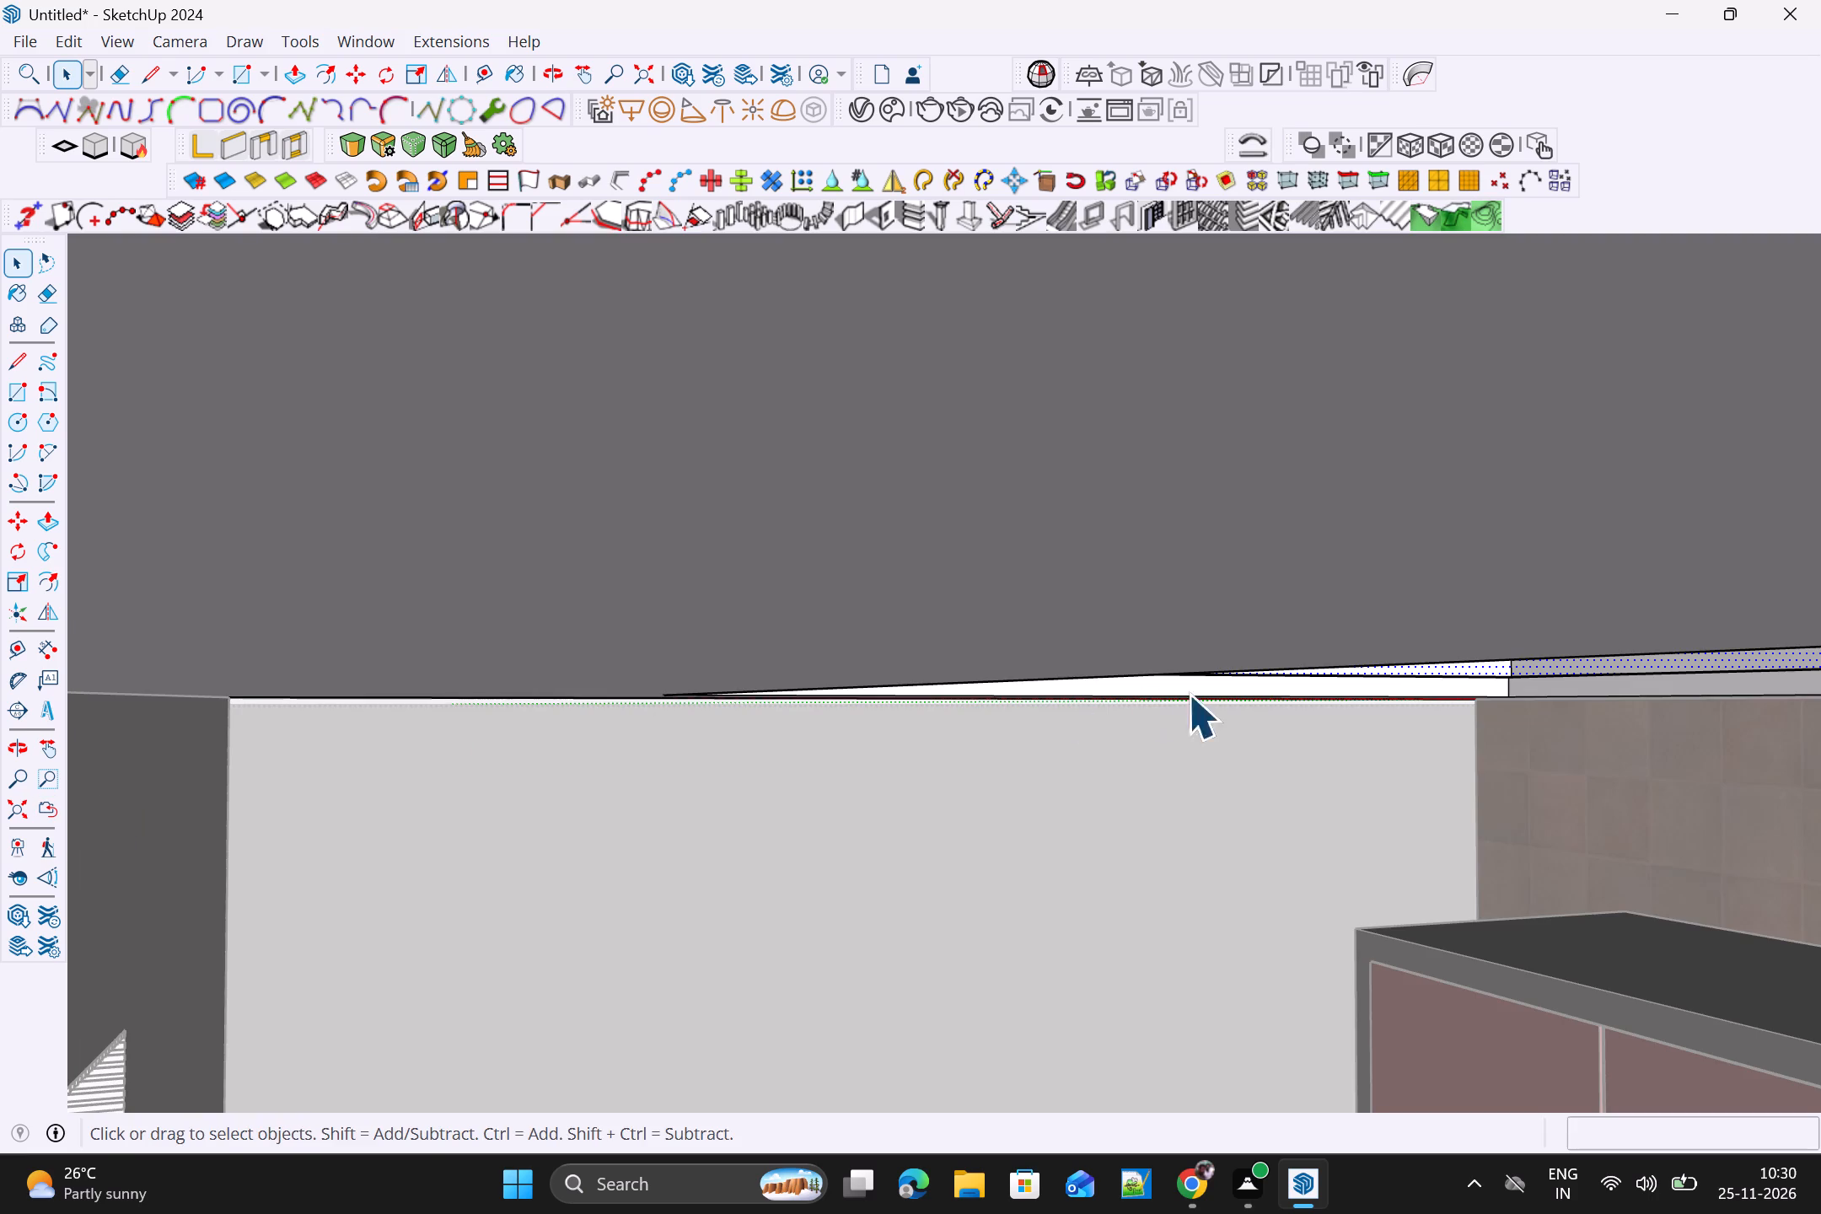
middle_drag(1231, 697, 782, 534)
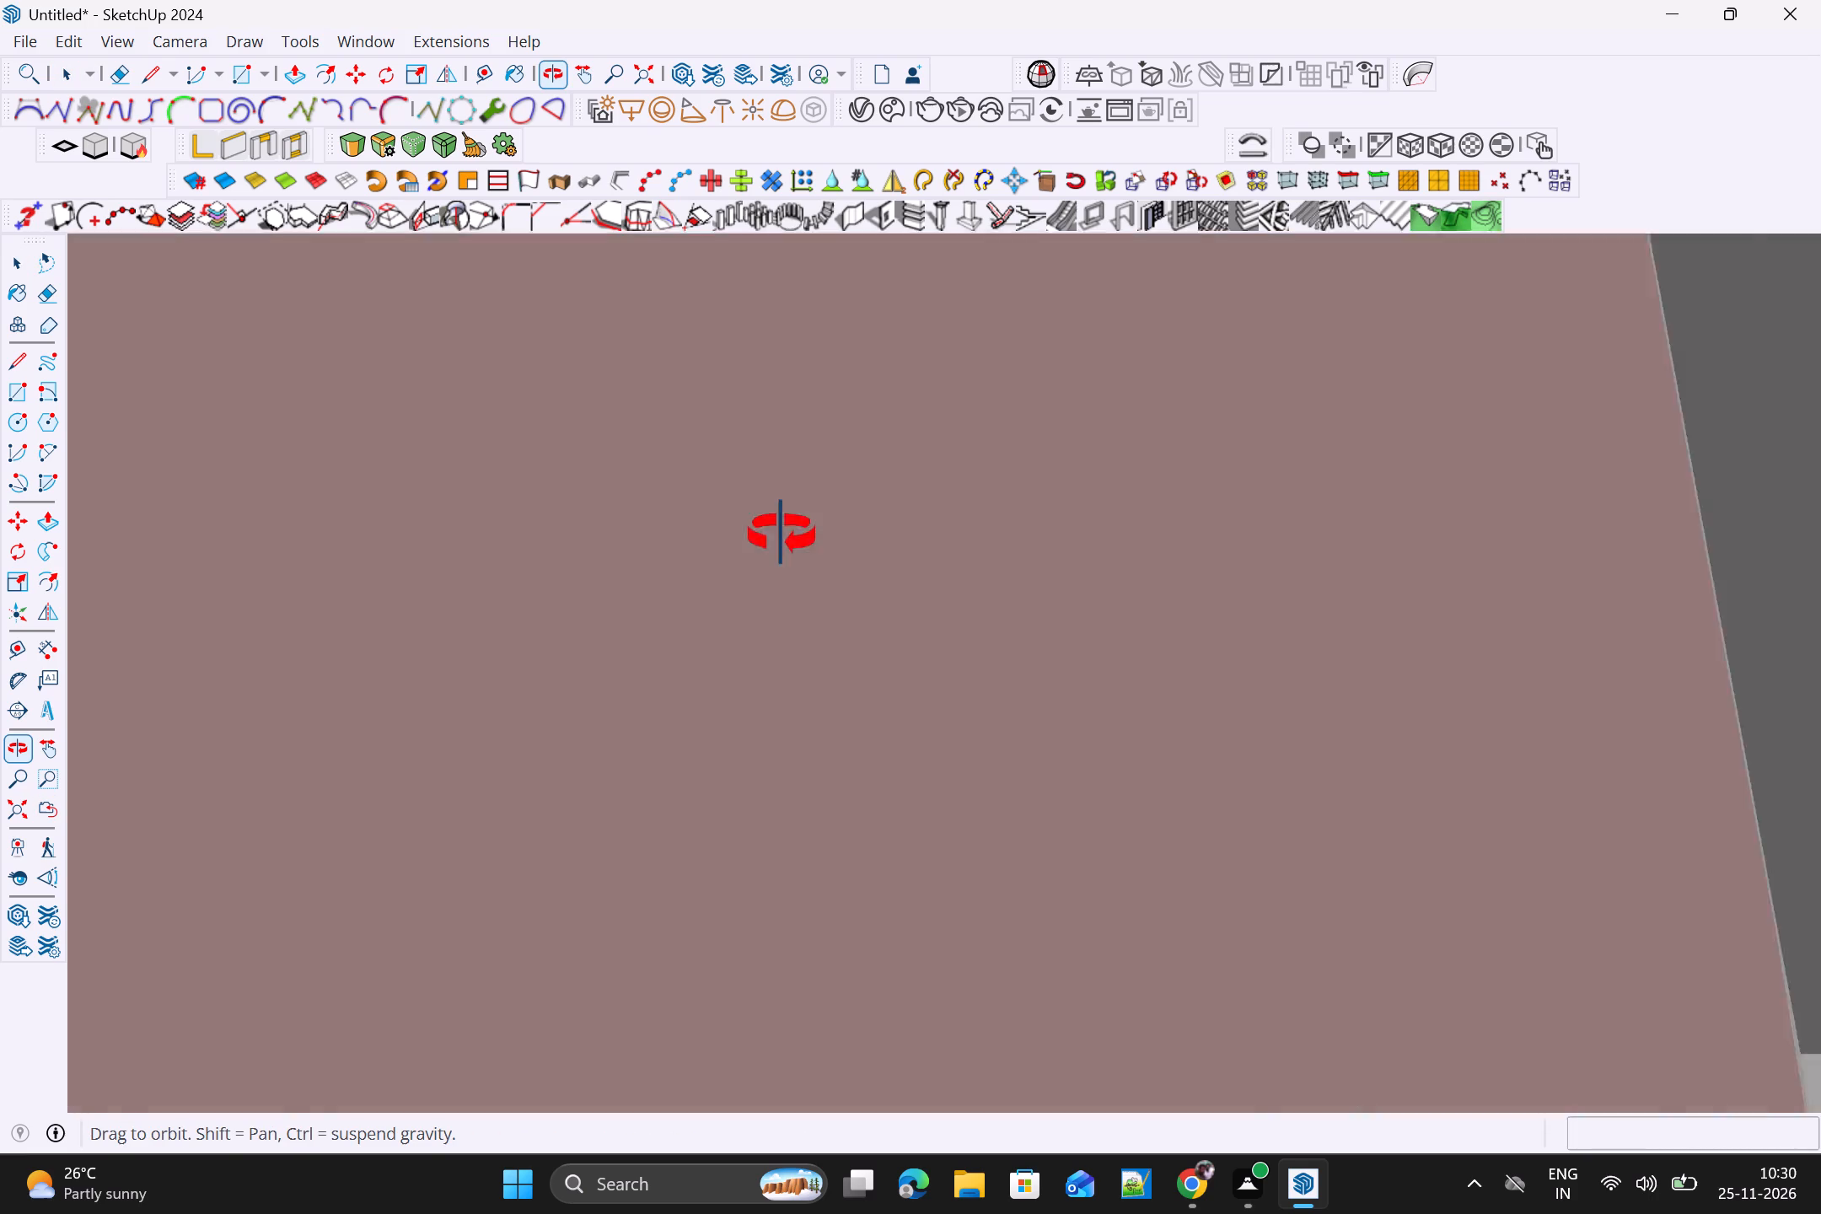
middle_drag(782, 534, 819, 500)
scroll(584, 539, down, 4)
middle_drag(611, 549, 749, 648)
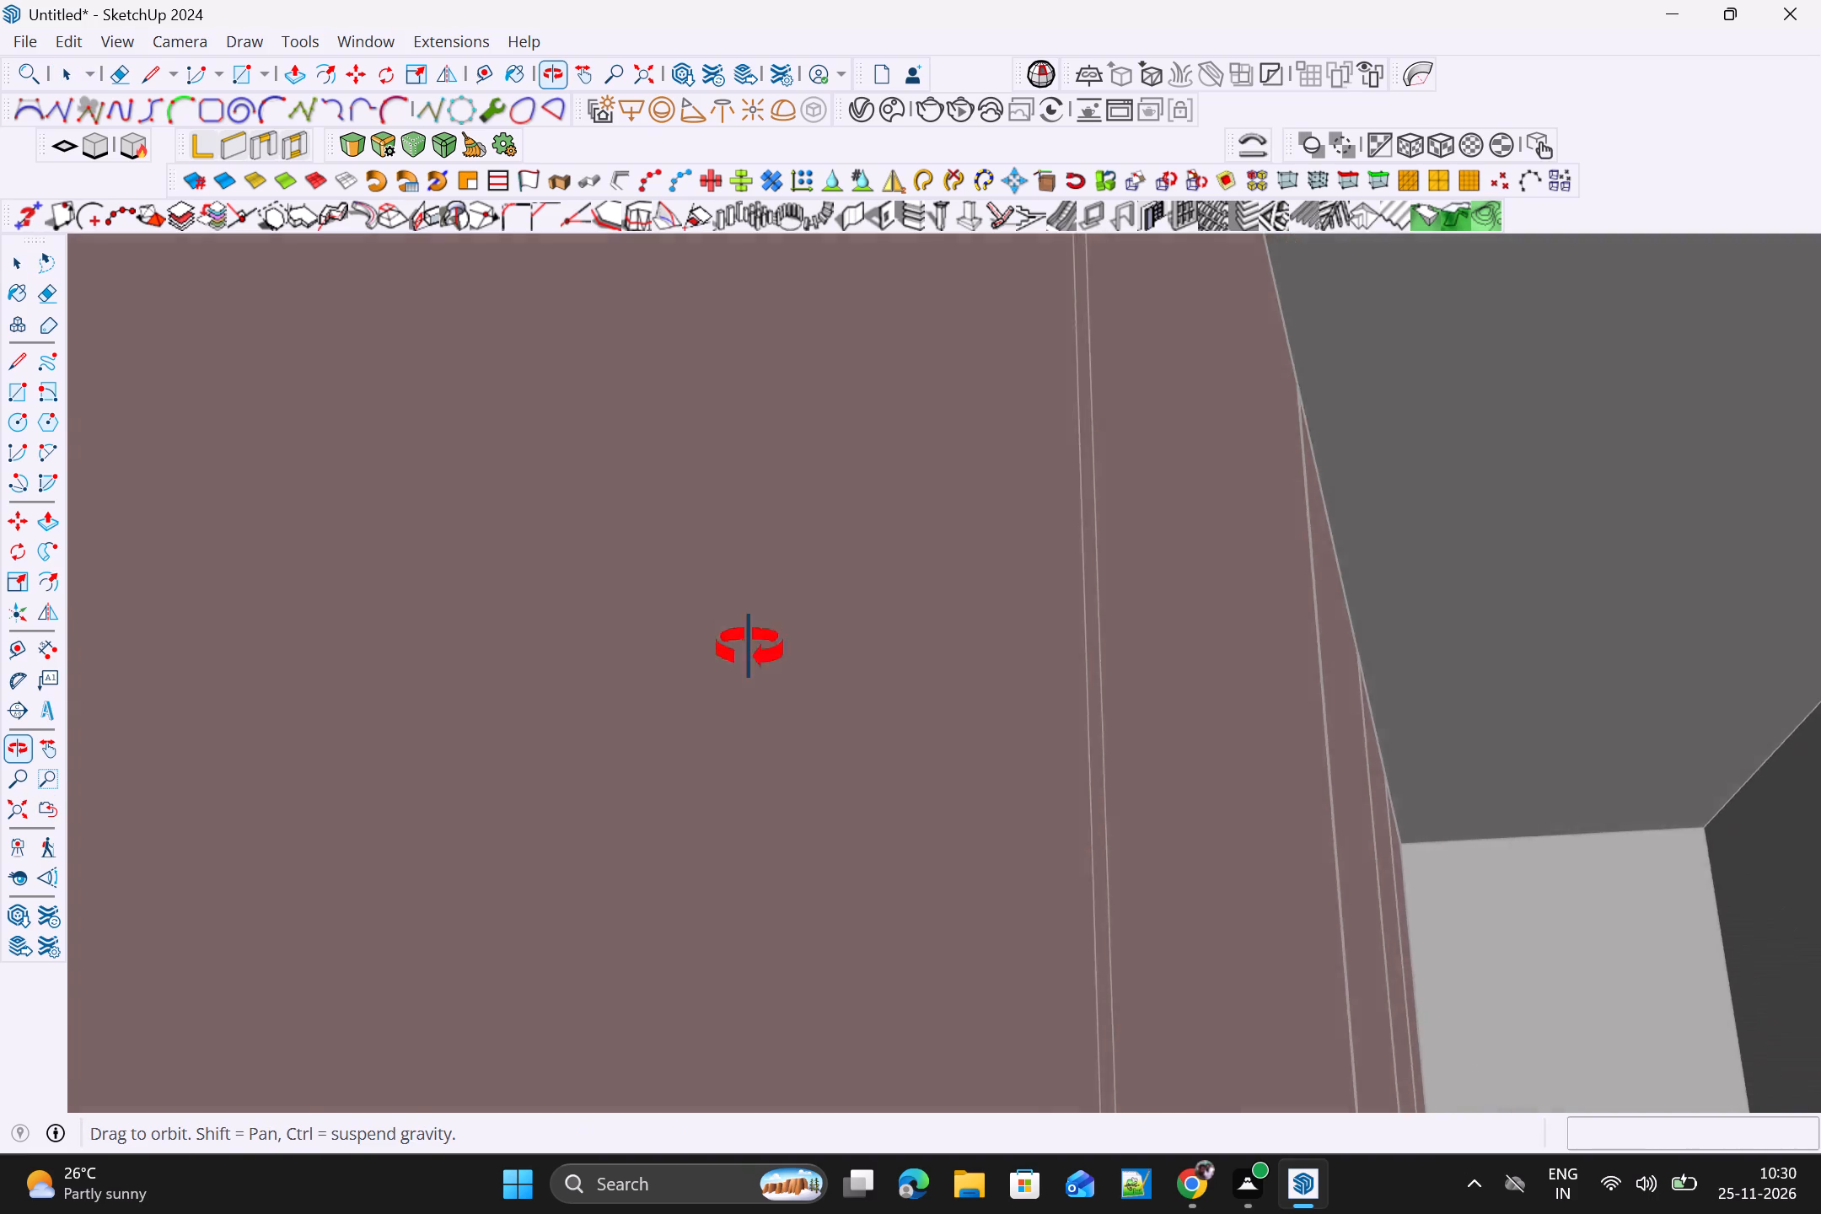
middle_drag(749, 648, 712, 649)
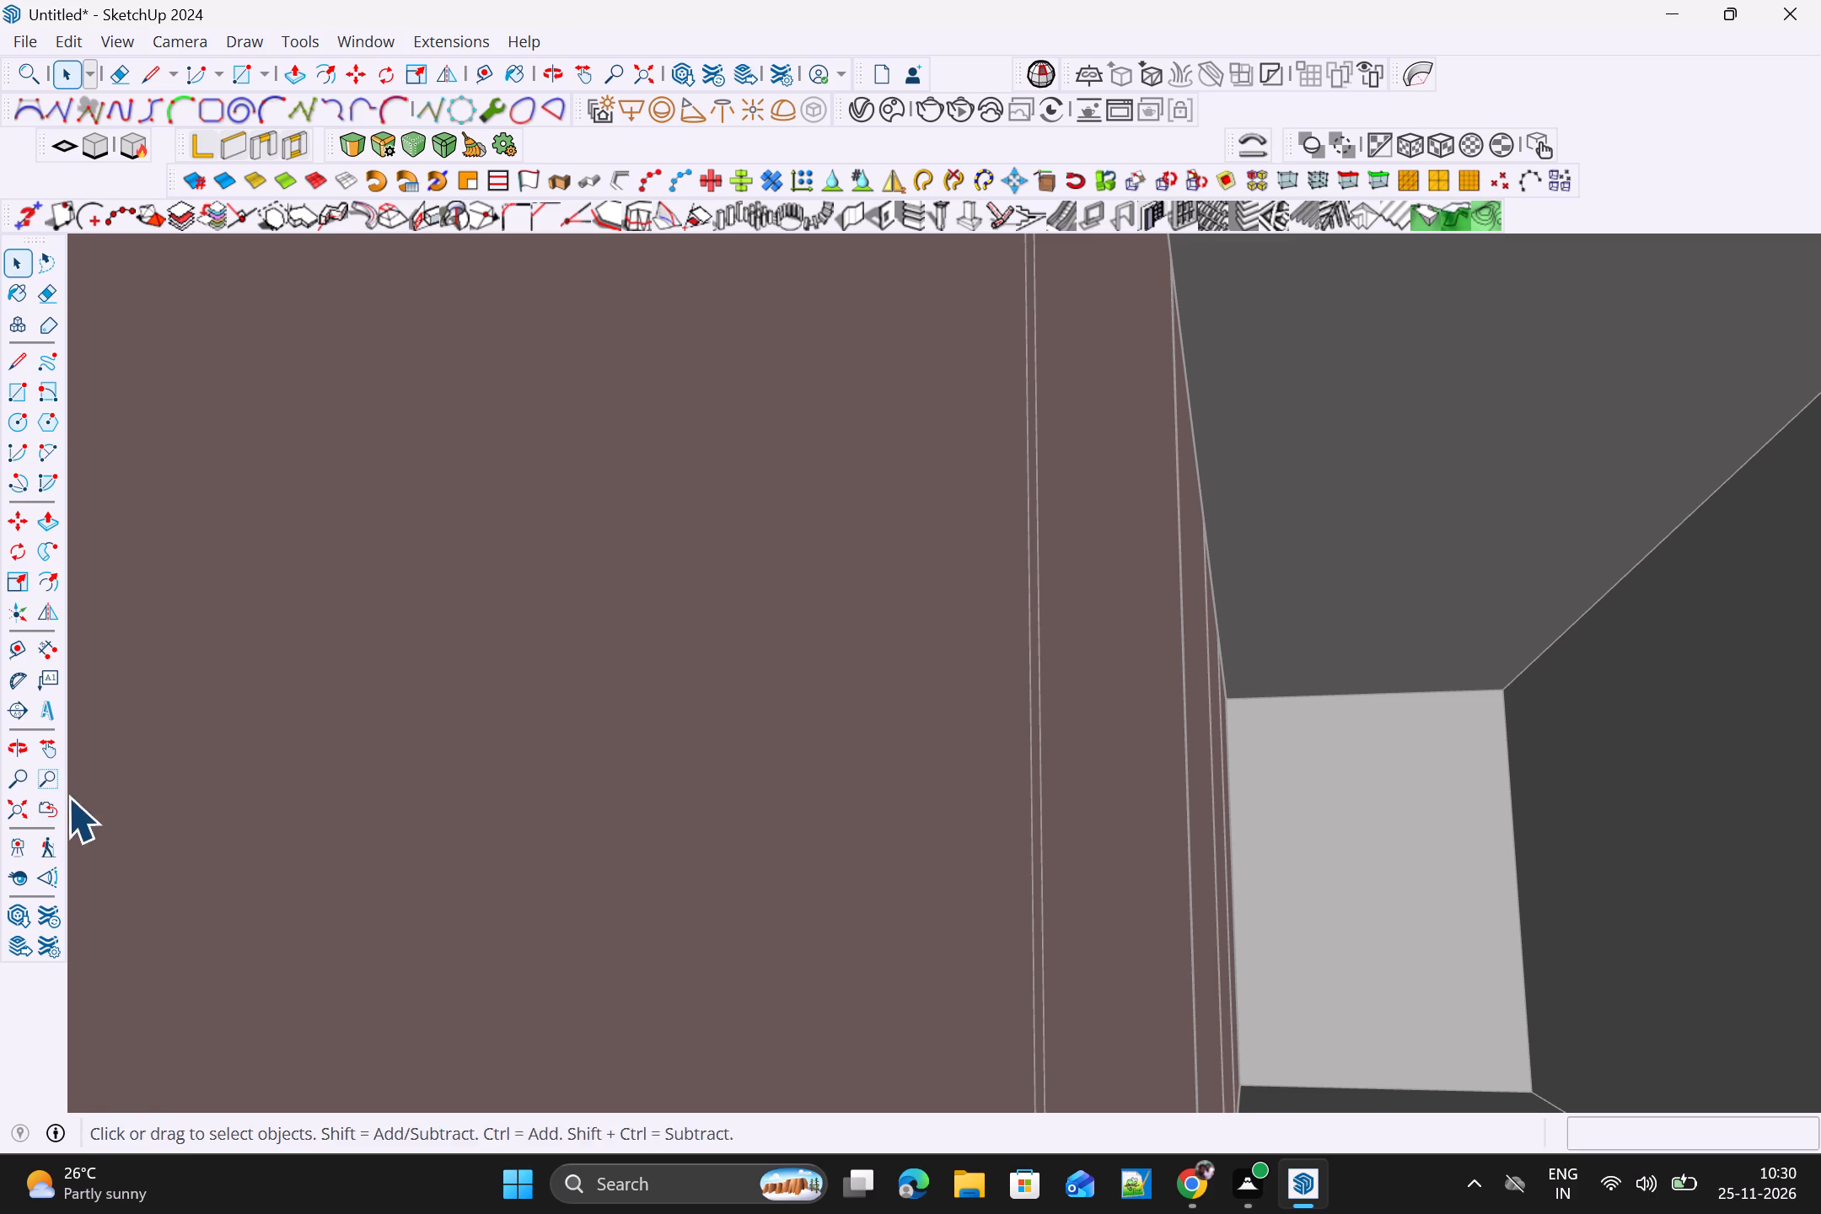
click(46, 807)
click(46, 807)
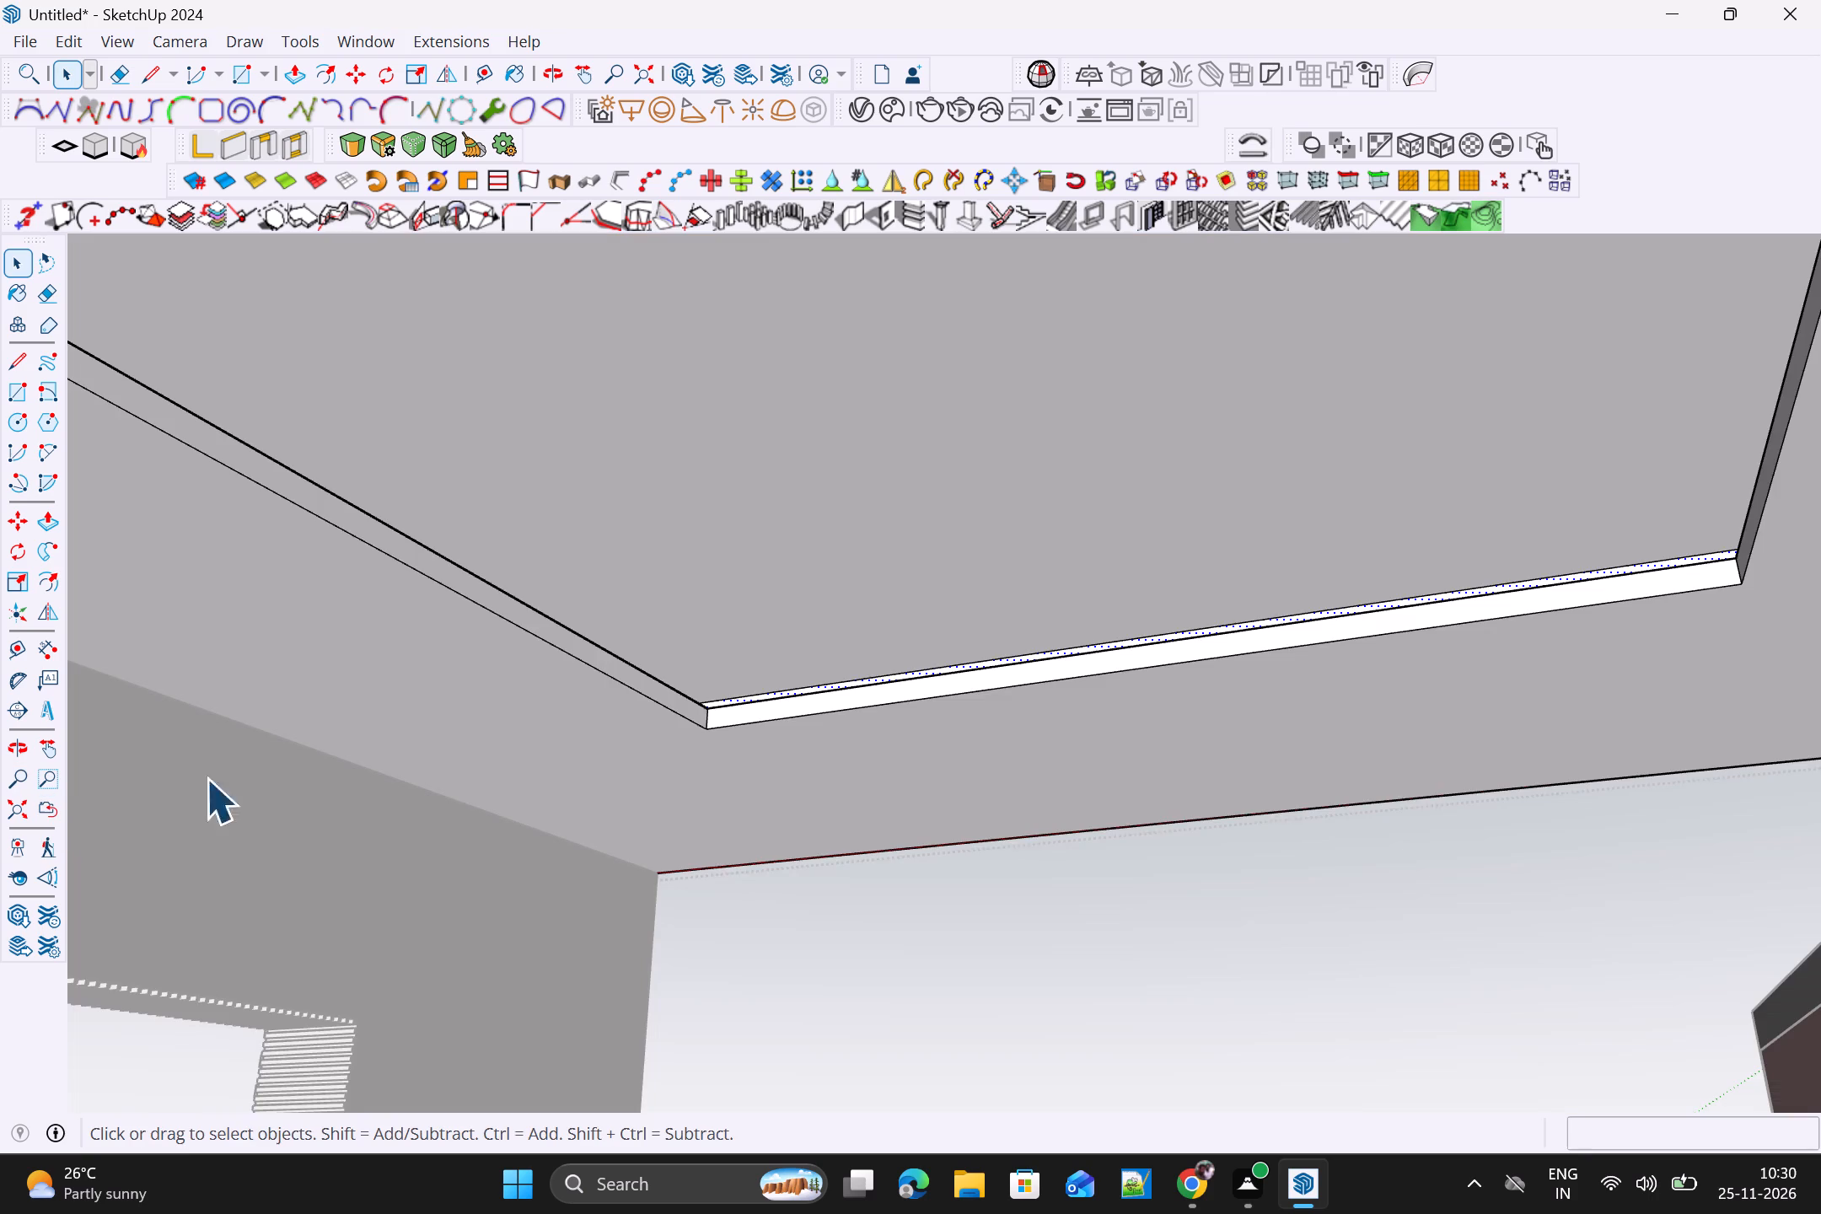
scroll(302, 769, down, 4)
click(16, 809)
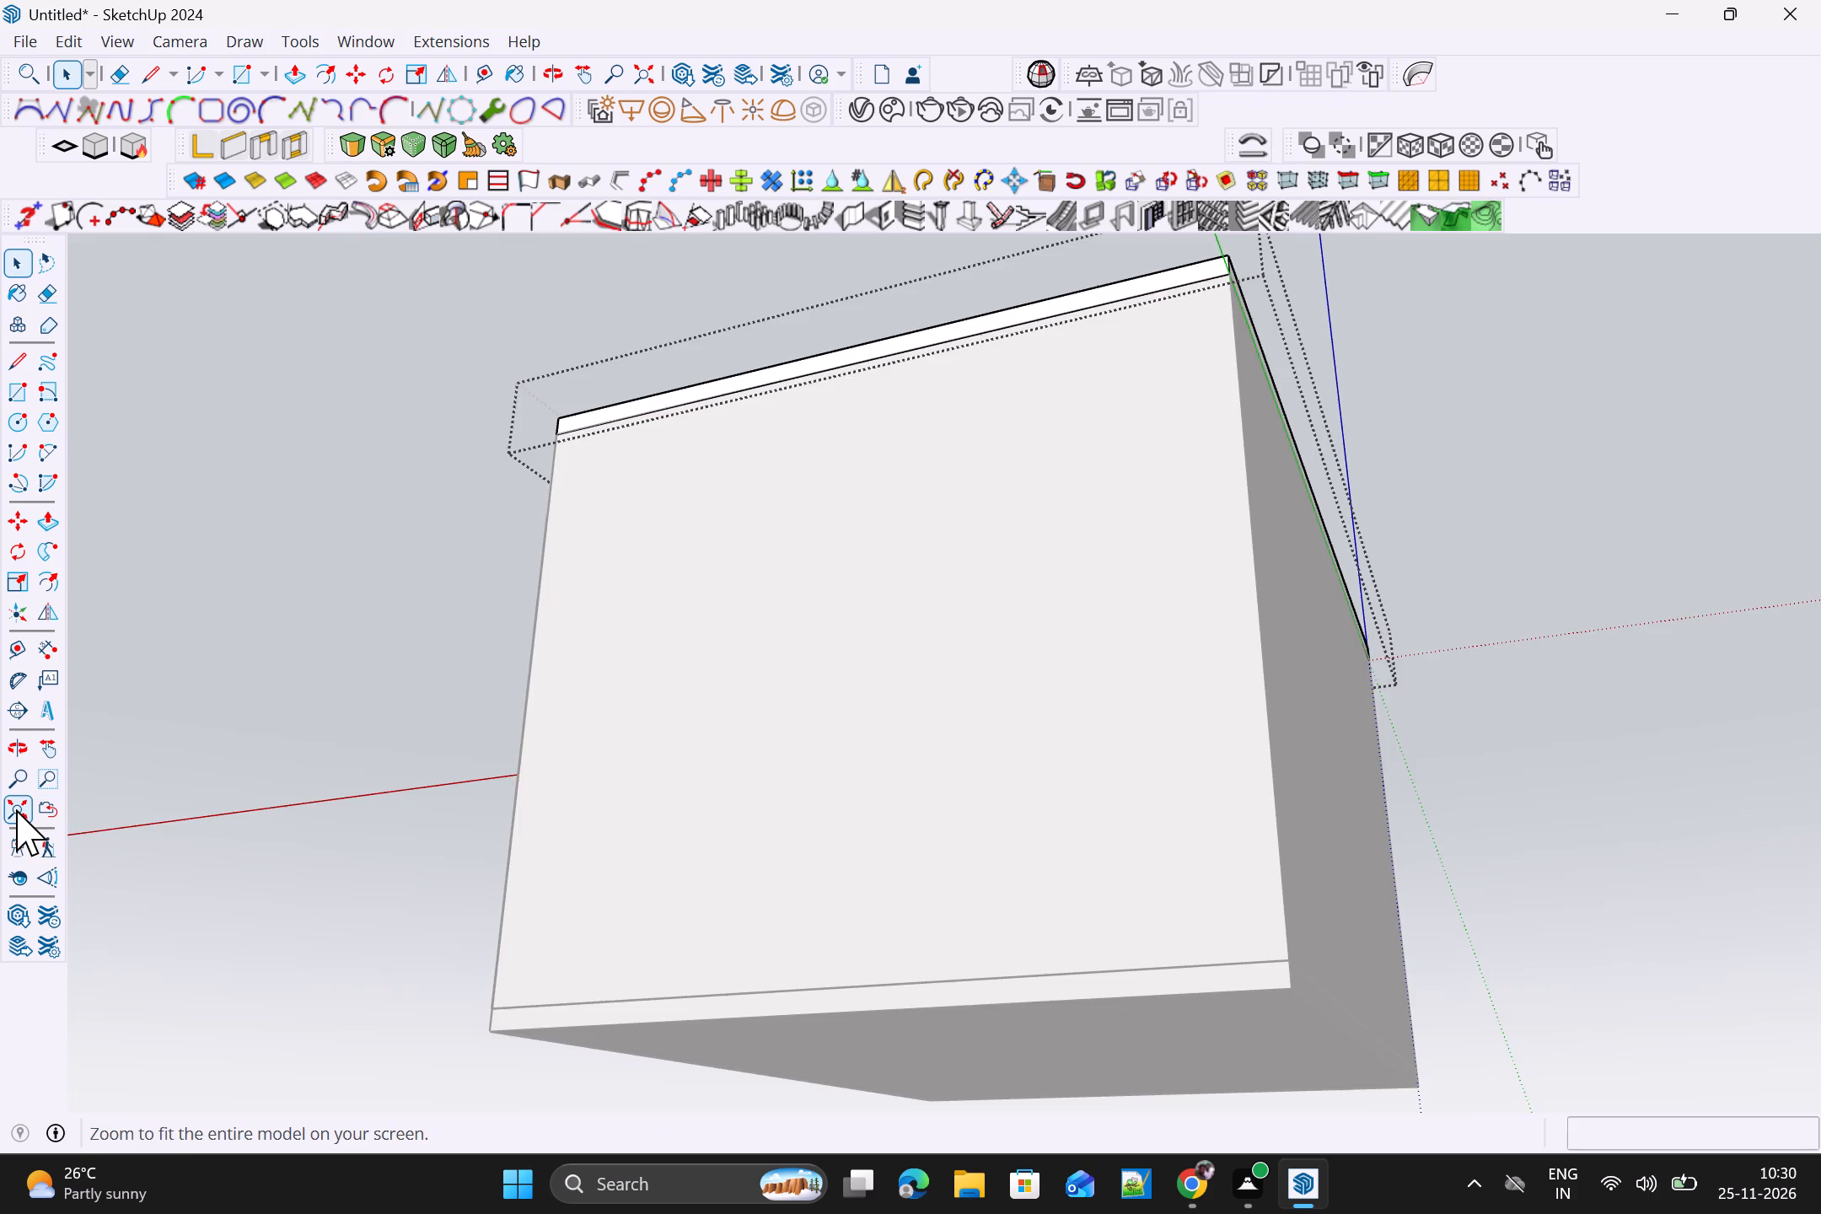
middle_drag(870, 693, 81, 819)
middle_drag(1589, 786, 905, 803)
scroll(719, 529, up, 10)
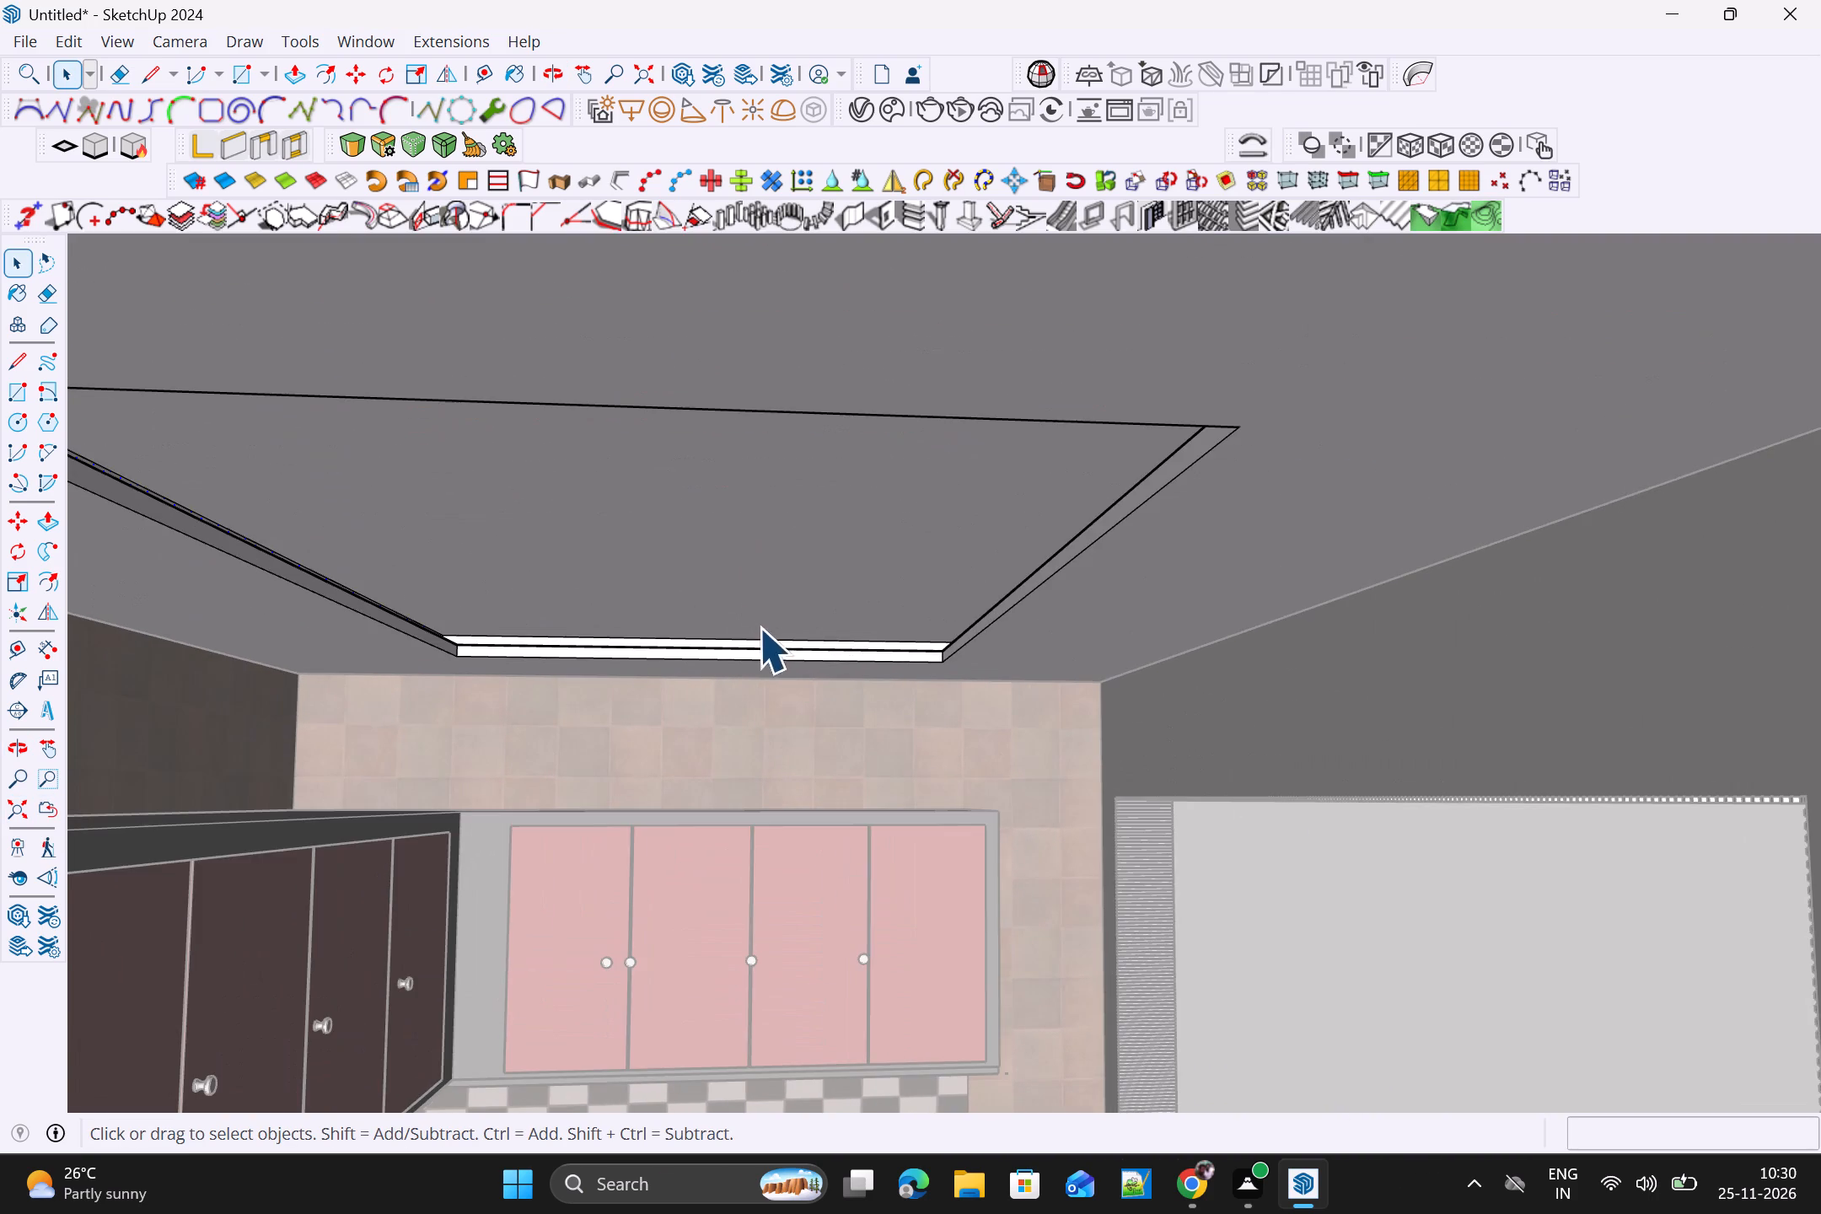
middle_drag(759, 631, 754, 670)
scroll(688, 652, up, 8)
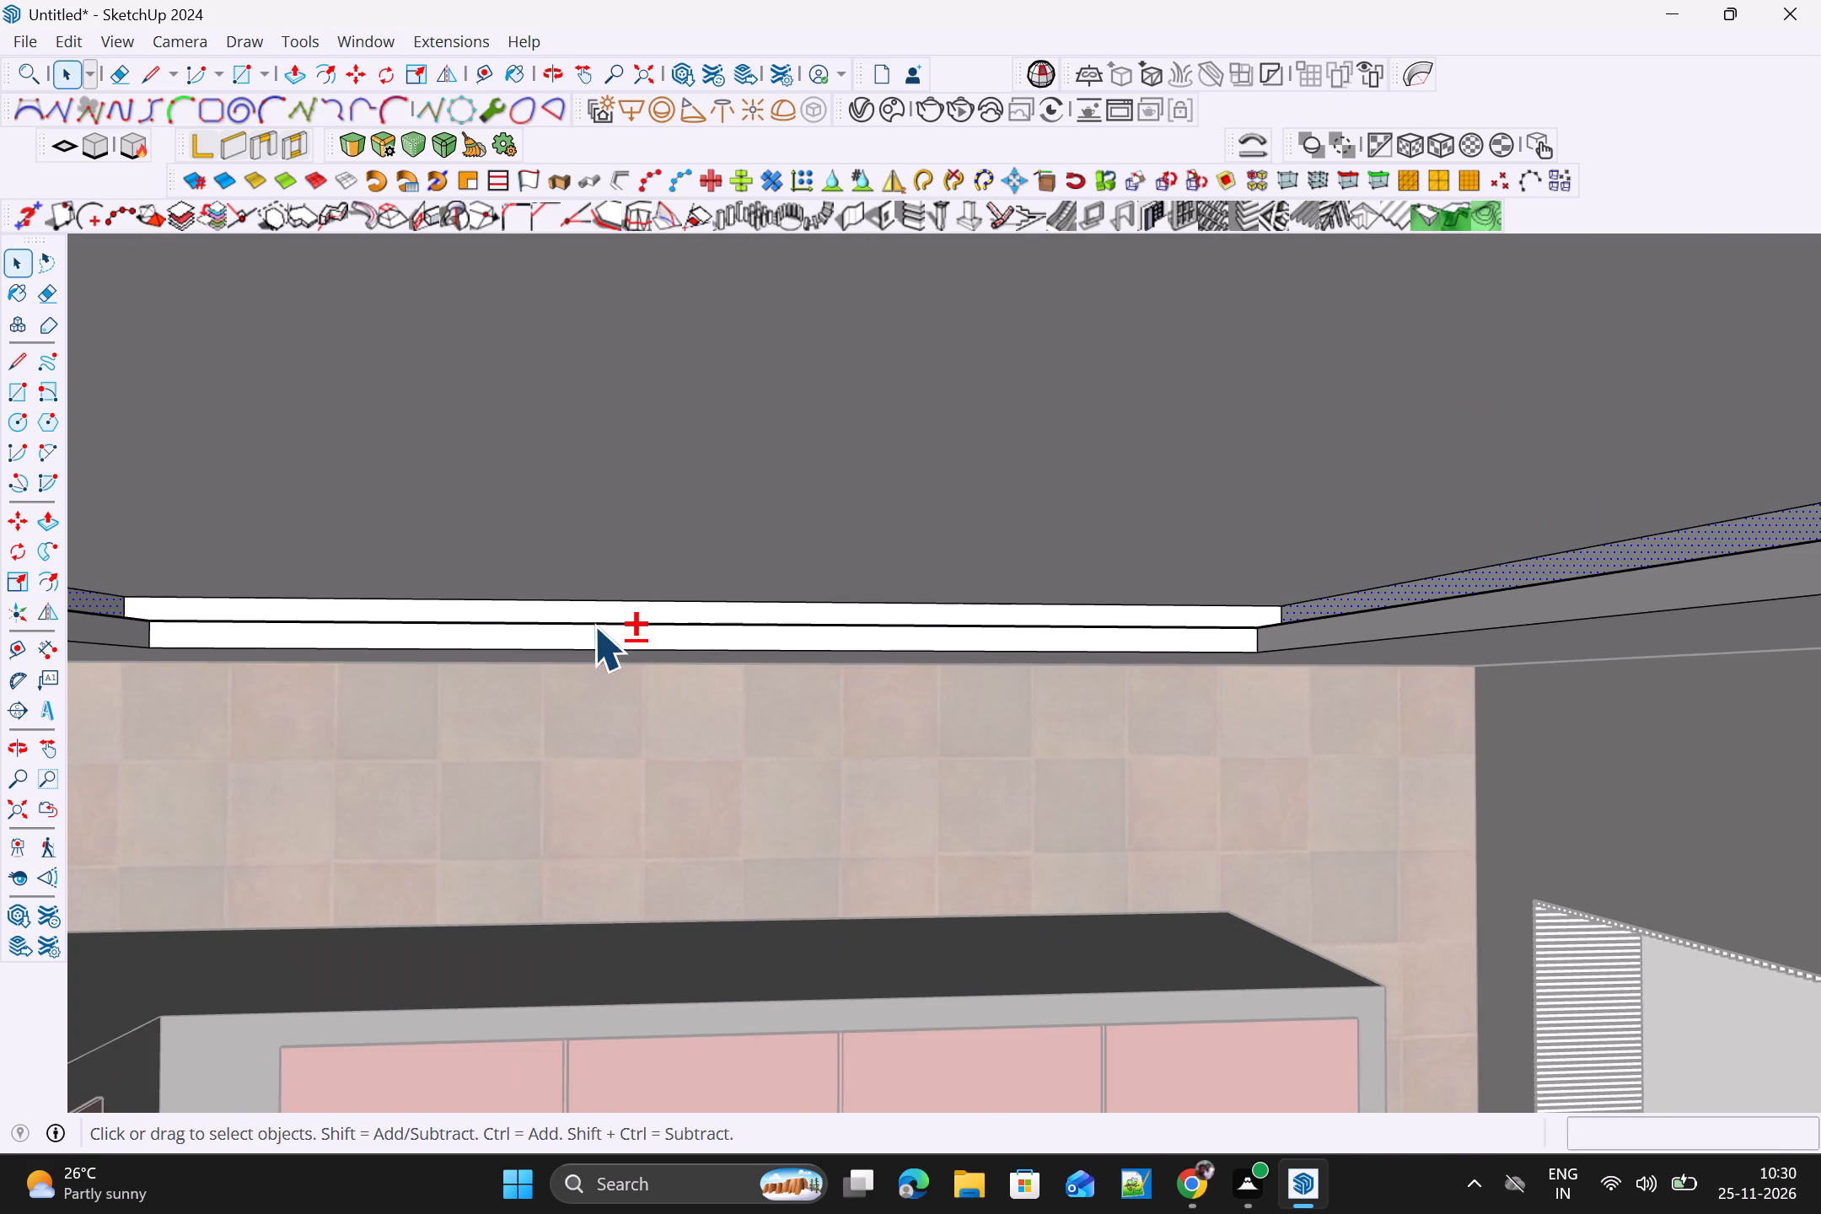
shift+click(545, 603)
shift+click(545, 611)
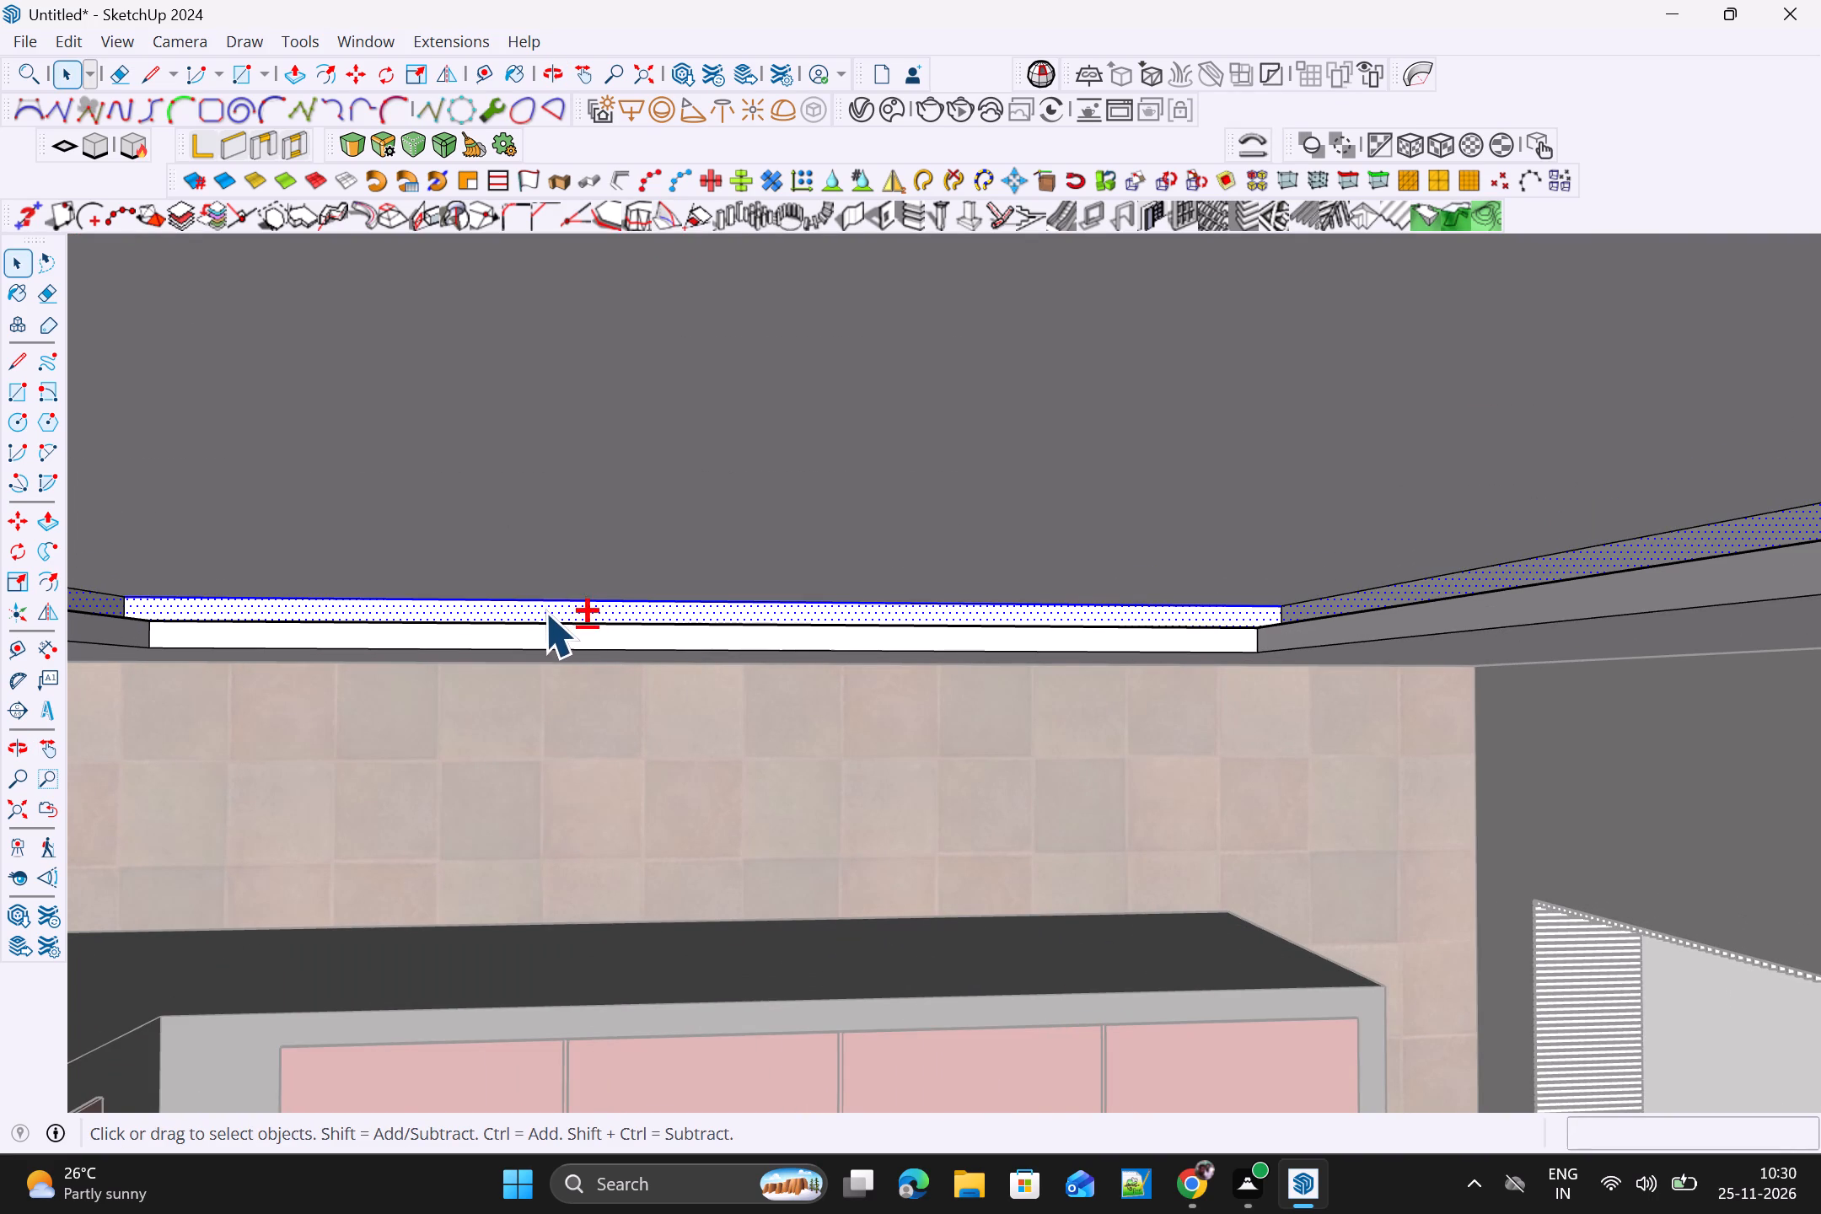
Group the four selected upper bands of the ceiling recess and convert the group into a V-Ray mesh light.
shift+scroll(543, 609, up, 2)
shift+scroll(564, 605, down, 4)
shift+scroll(860, 597, down, 10)
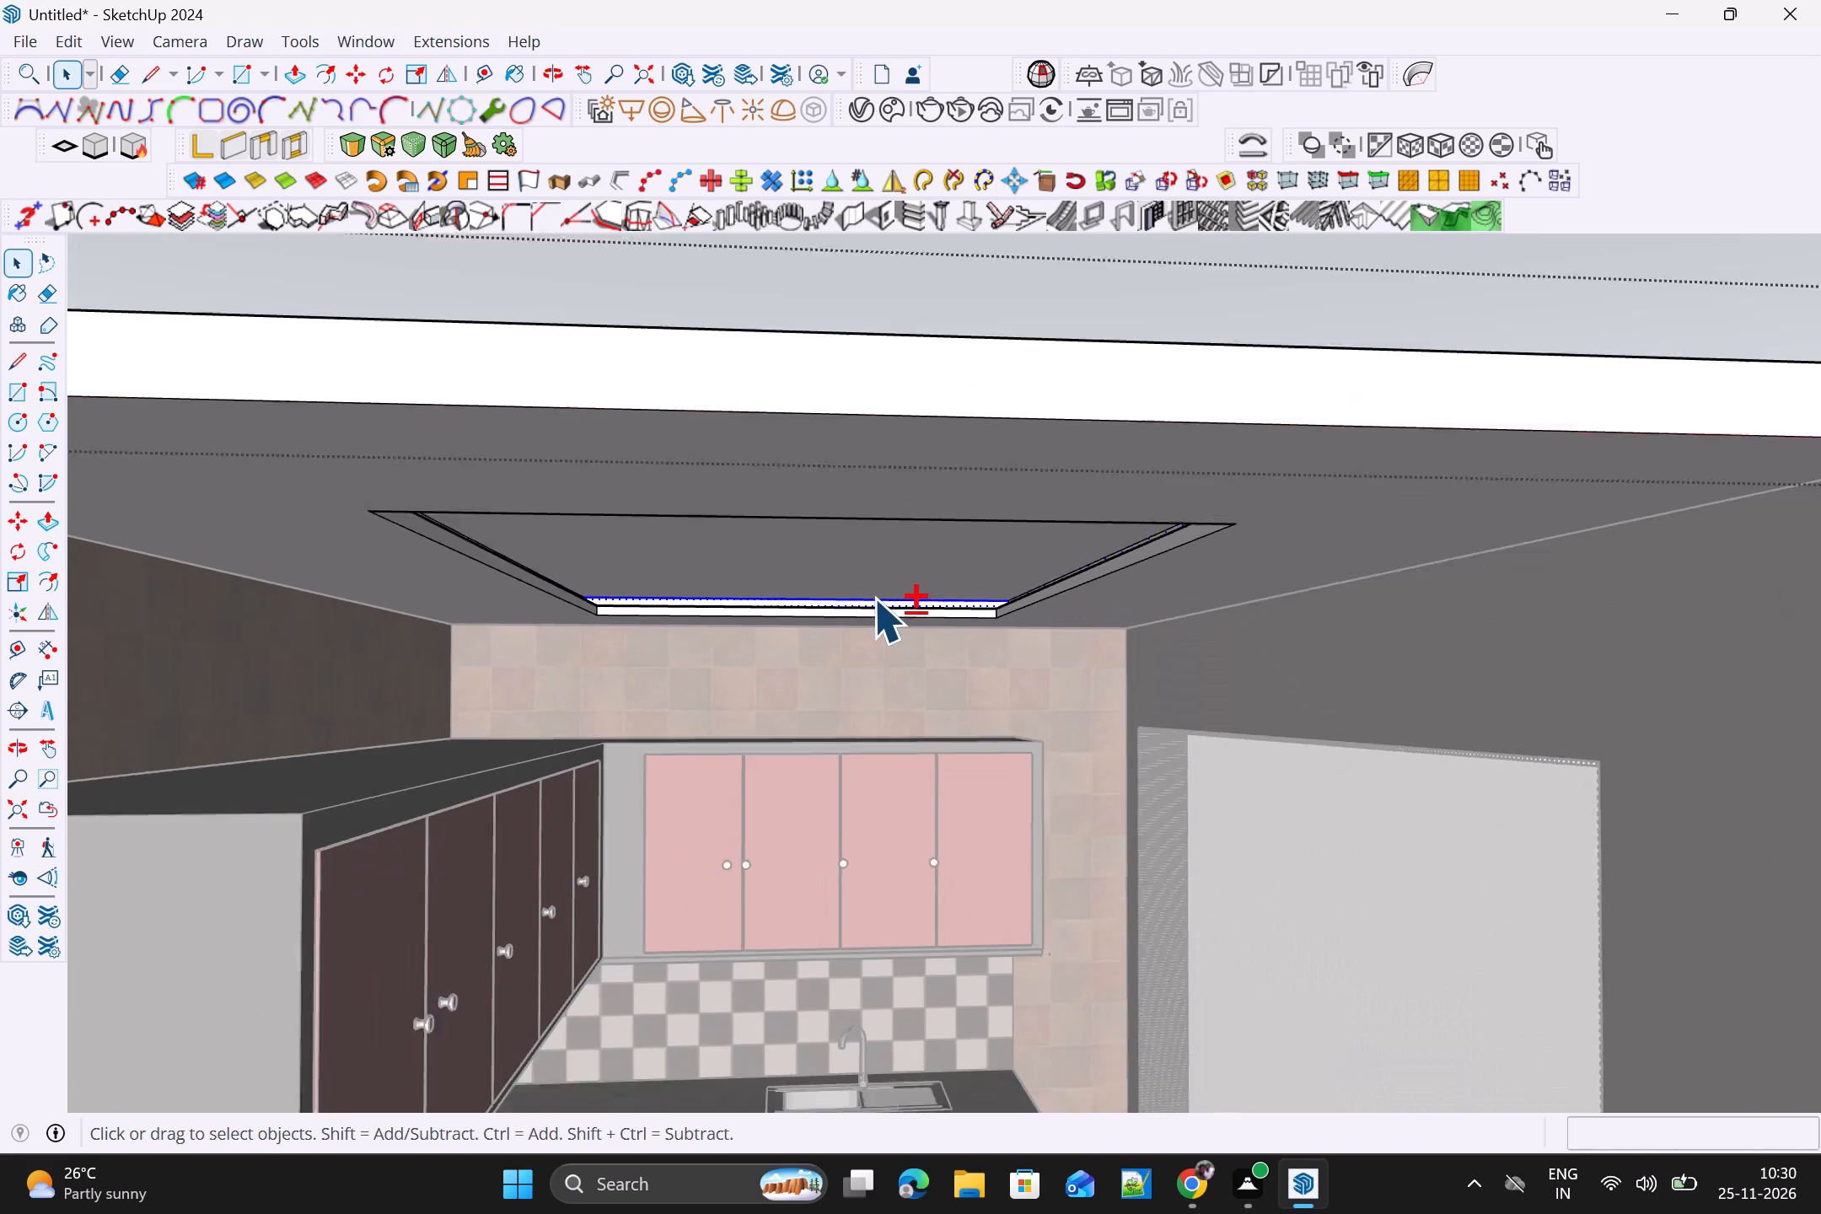
shift+middle_drag(876, 598, 912, 471)
scroll(936, 470, down, 2)
middle_drag(943, 484, 972, 520)
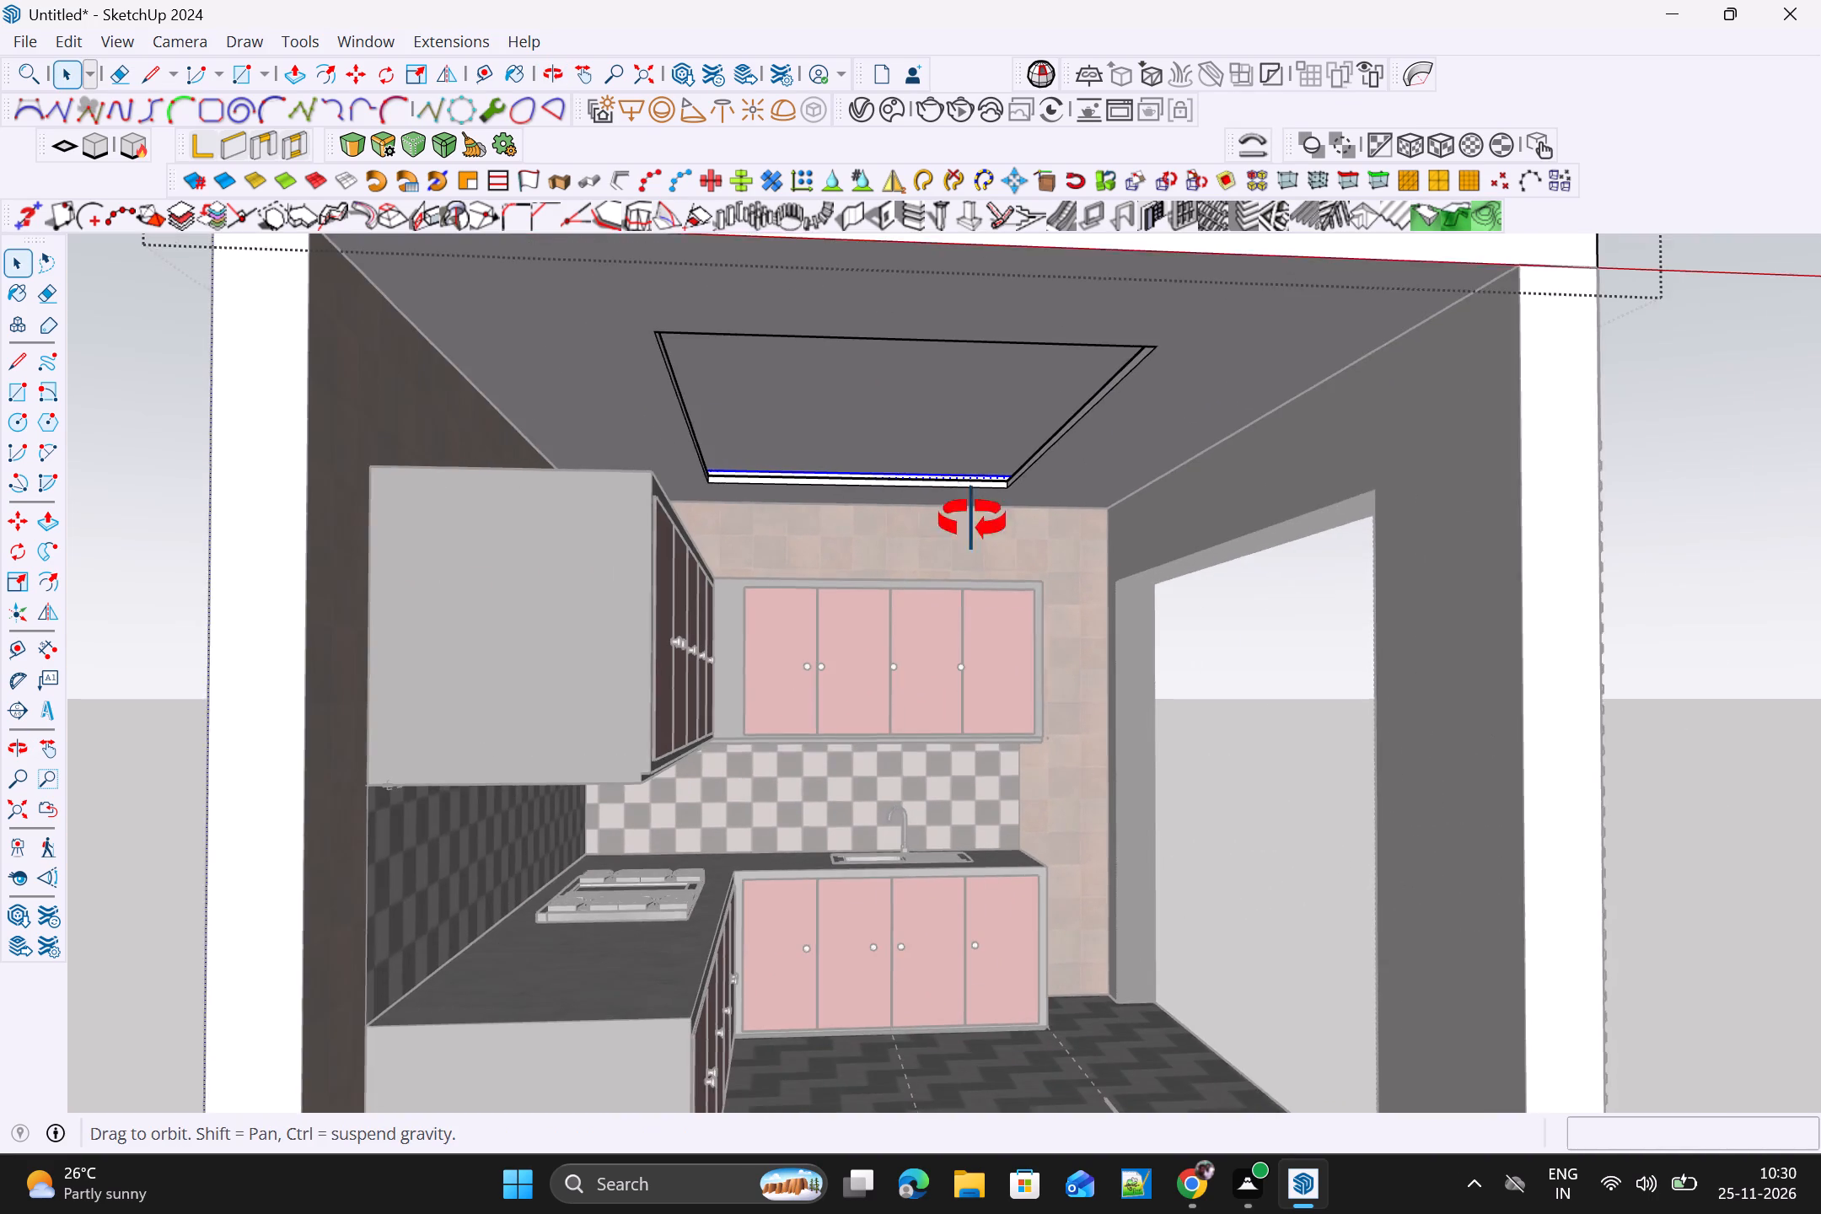
middle_drag(972, 520, 1186, 517)
middle_drag(1280, 439, 633, 317)
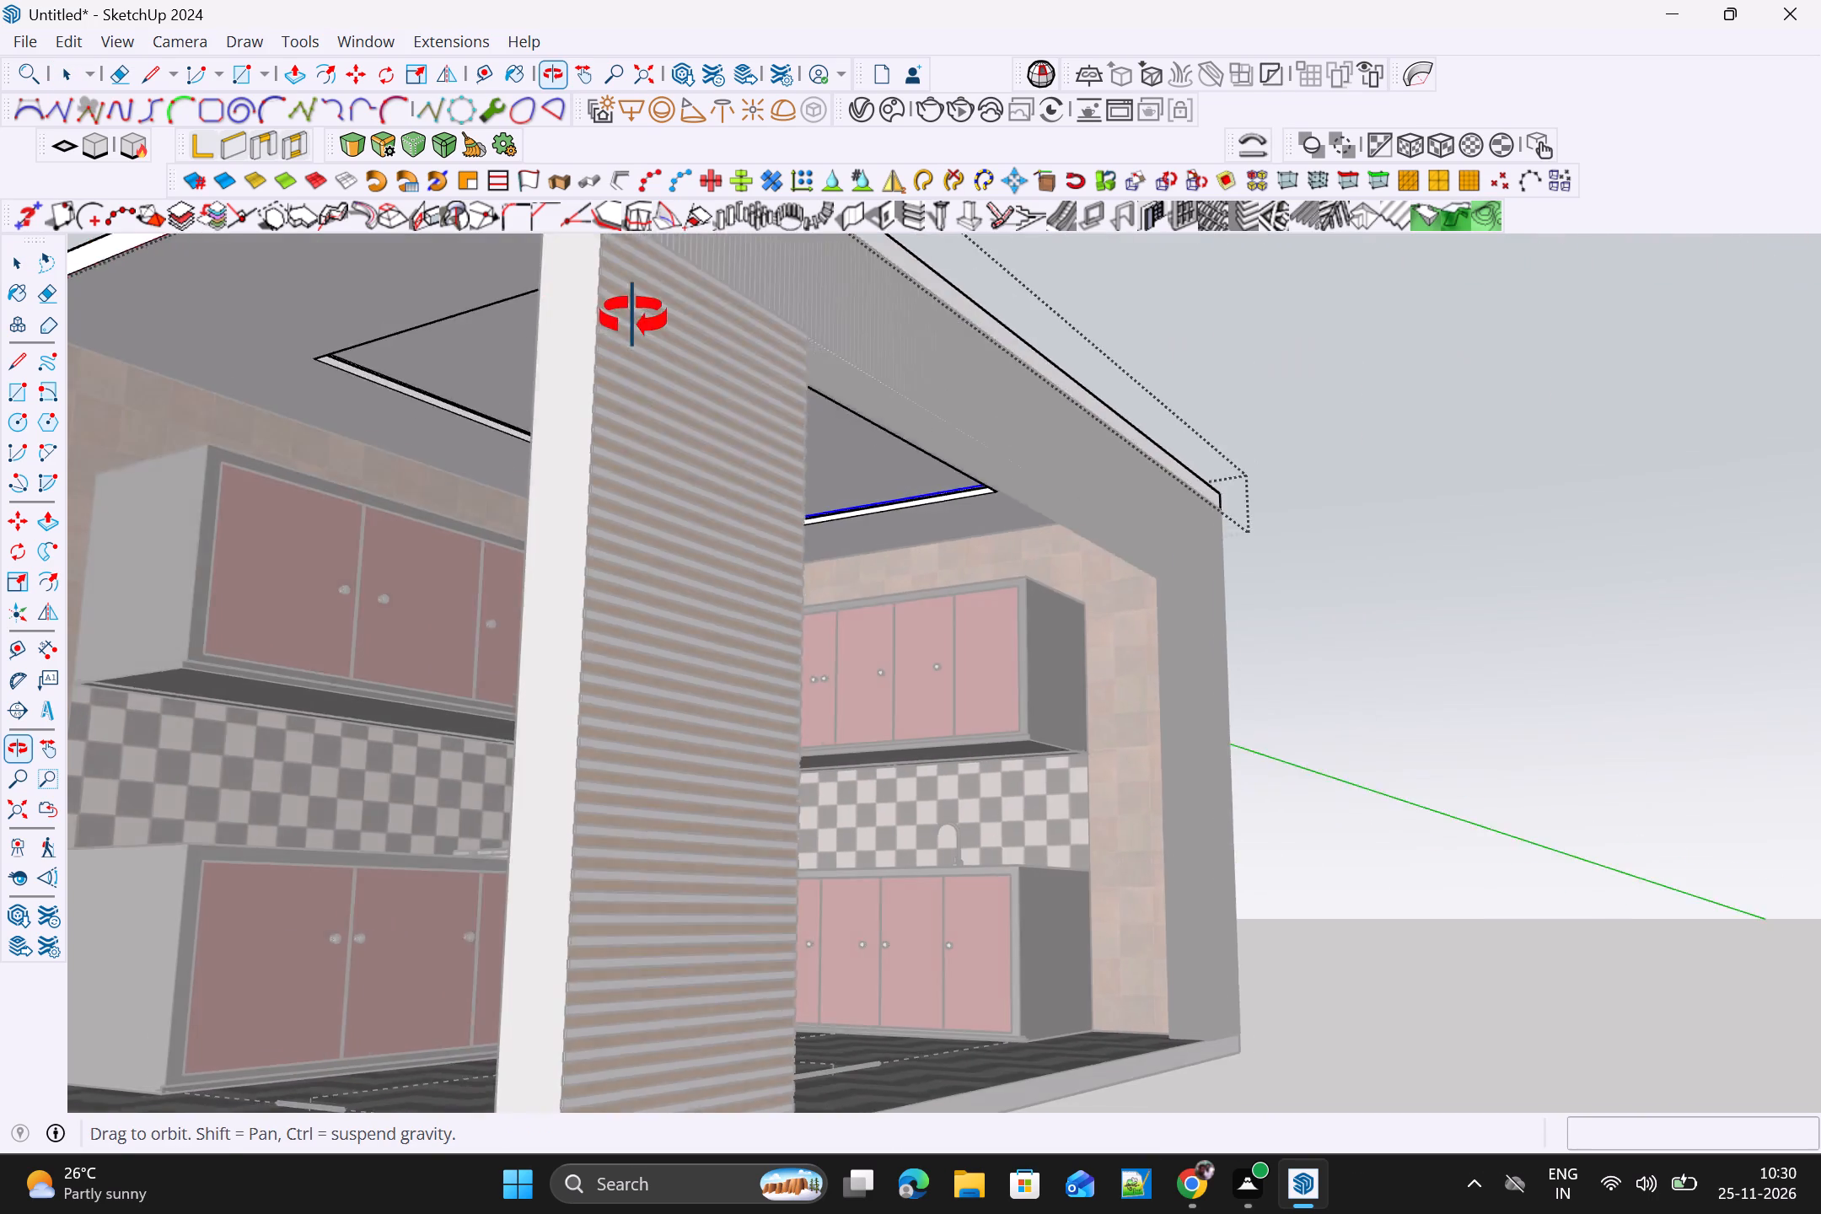
middle_drag(633, 317, 0, 298)
scroll(583, 586, up, 4)
middle_drag(575, 542, 353, 522)
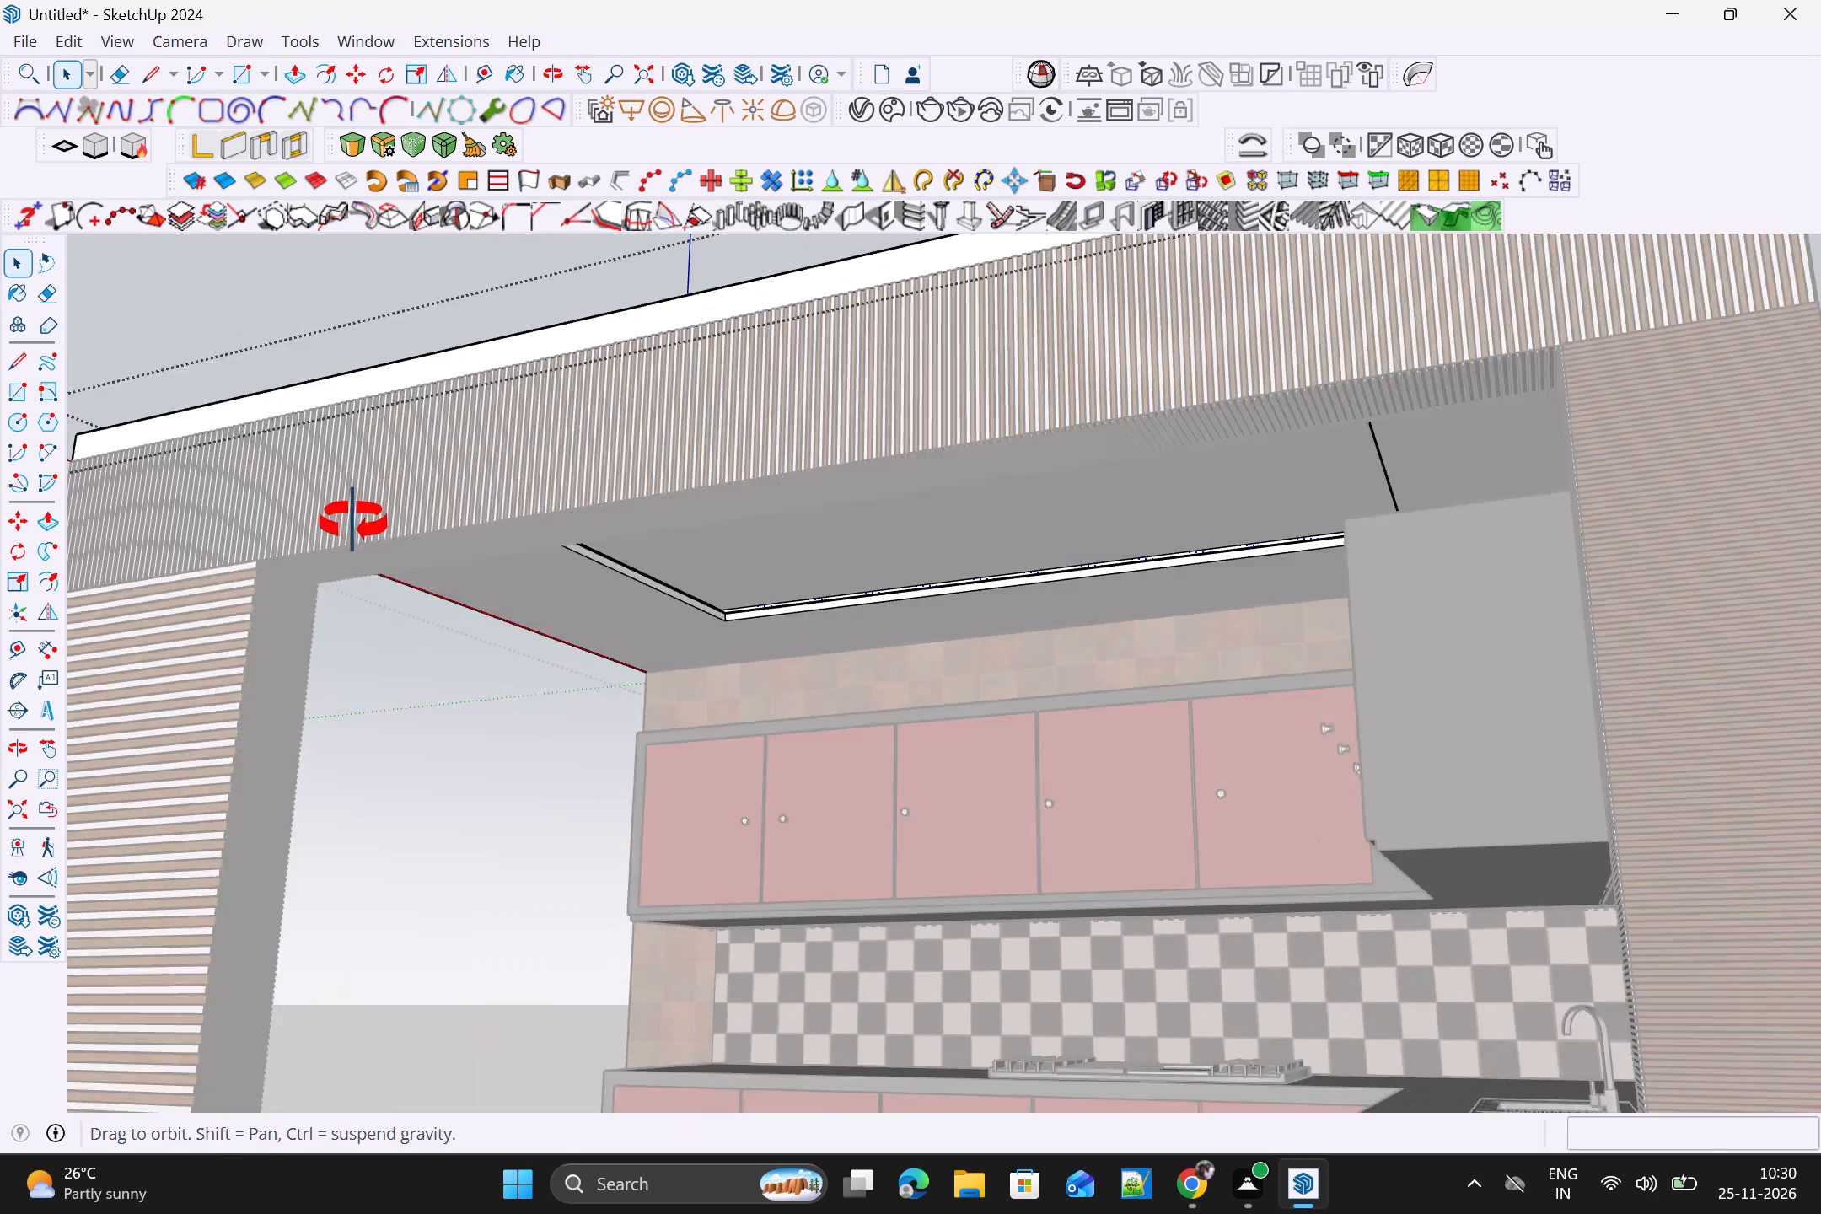
middle_drag(353, 522, 114, 571)
scroll(1070, 523, up, 6)
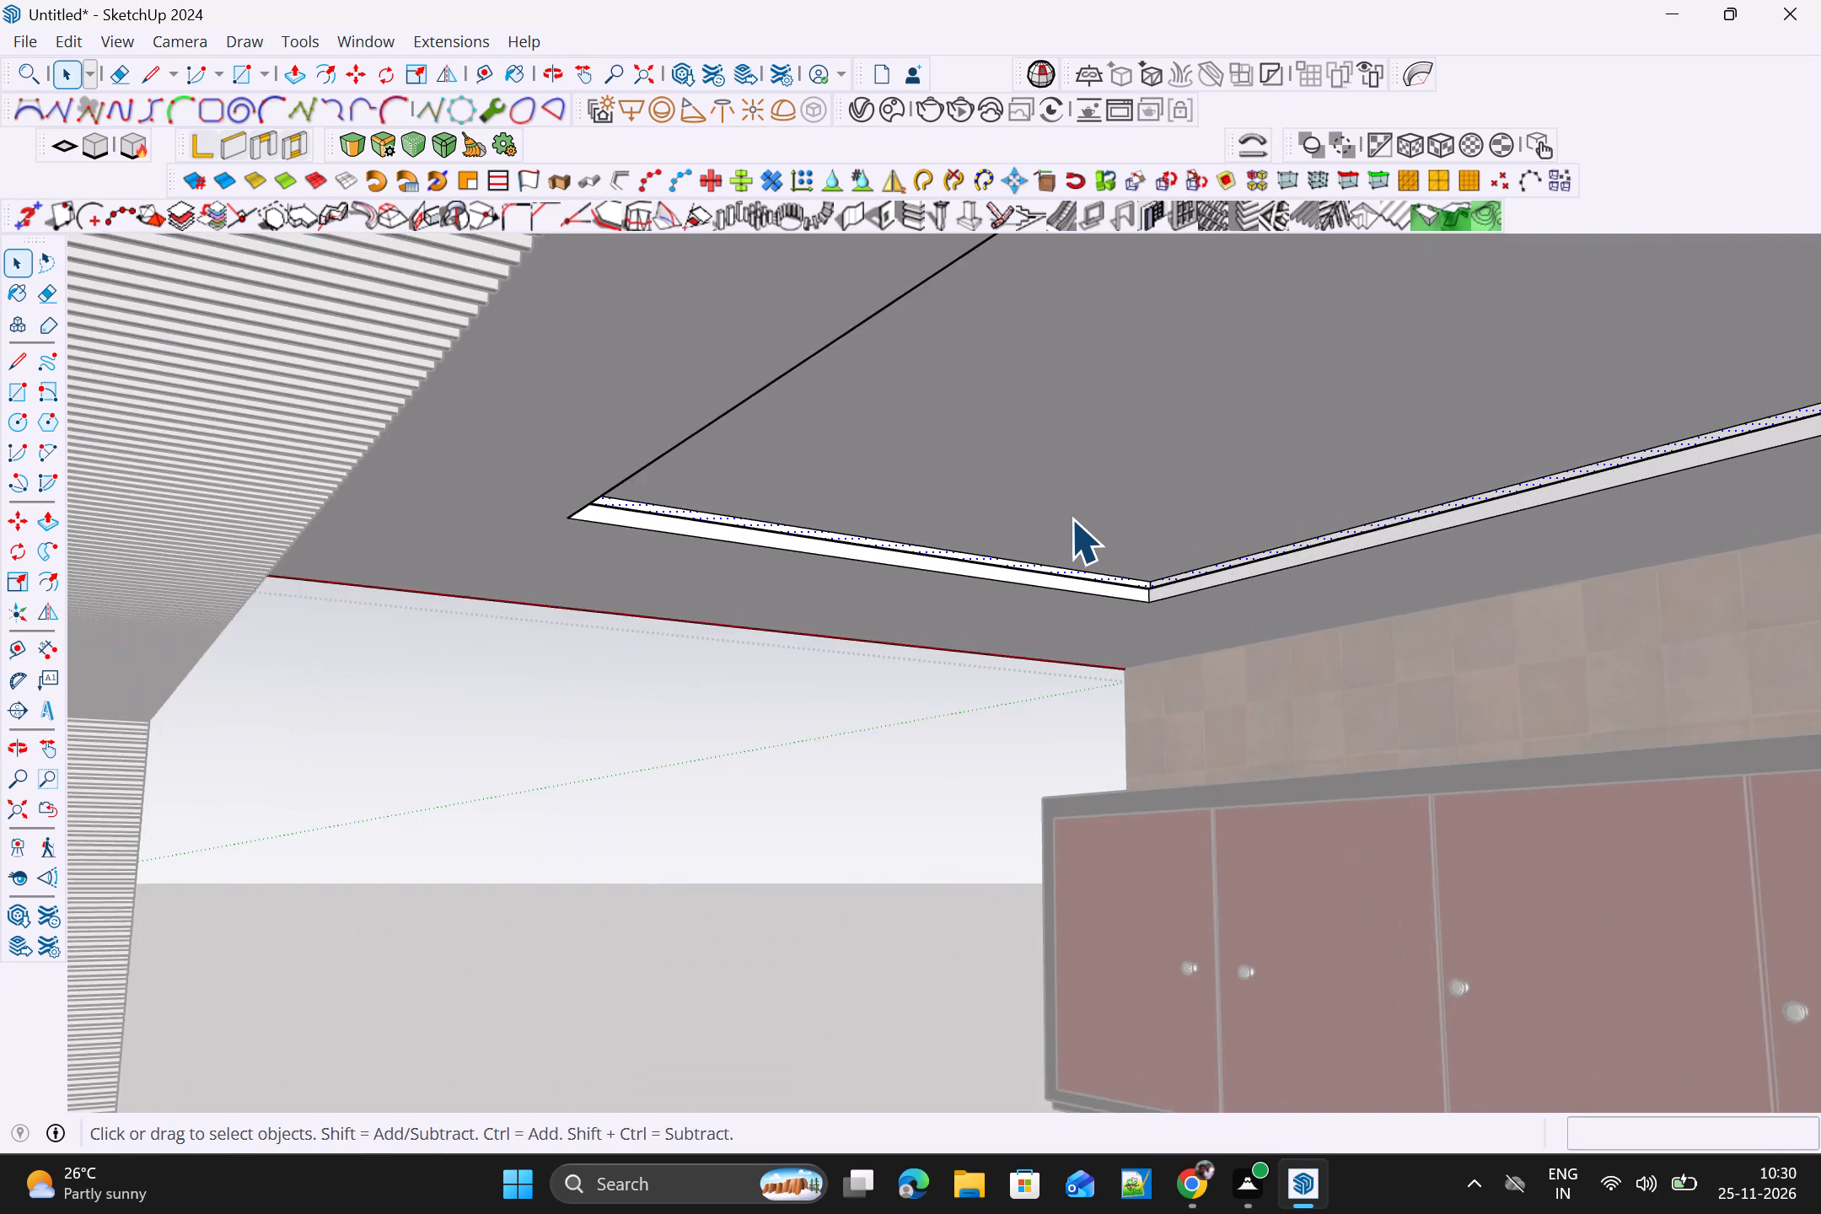
scroll(1071, 518, up, 4)
middle_drag(1071, 523, 996, 578)
scroll(932, 582, up, 2)
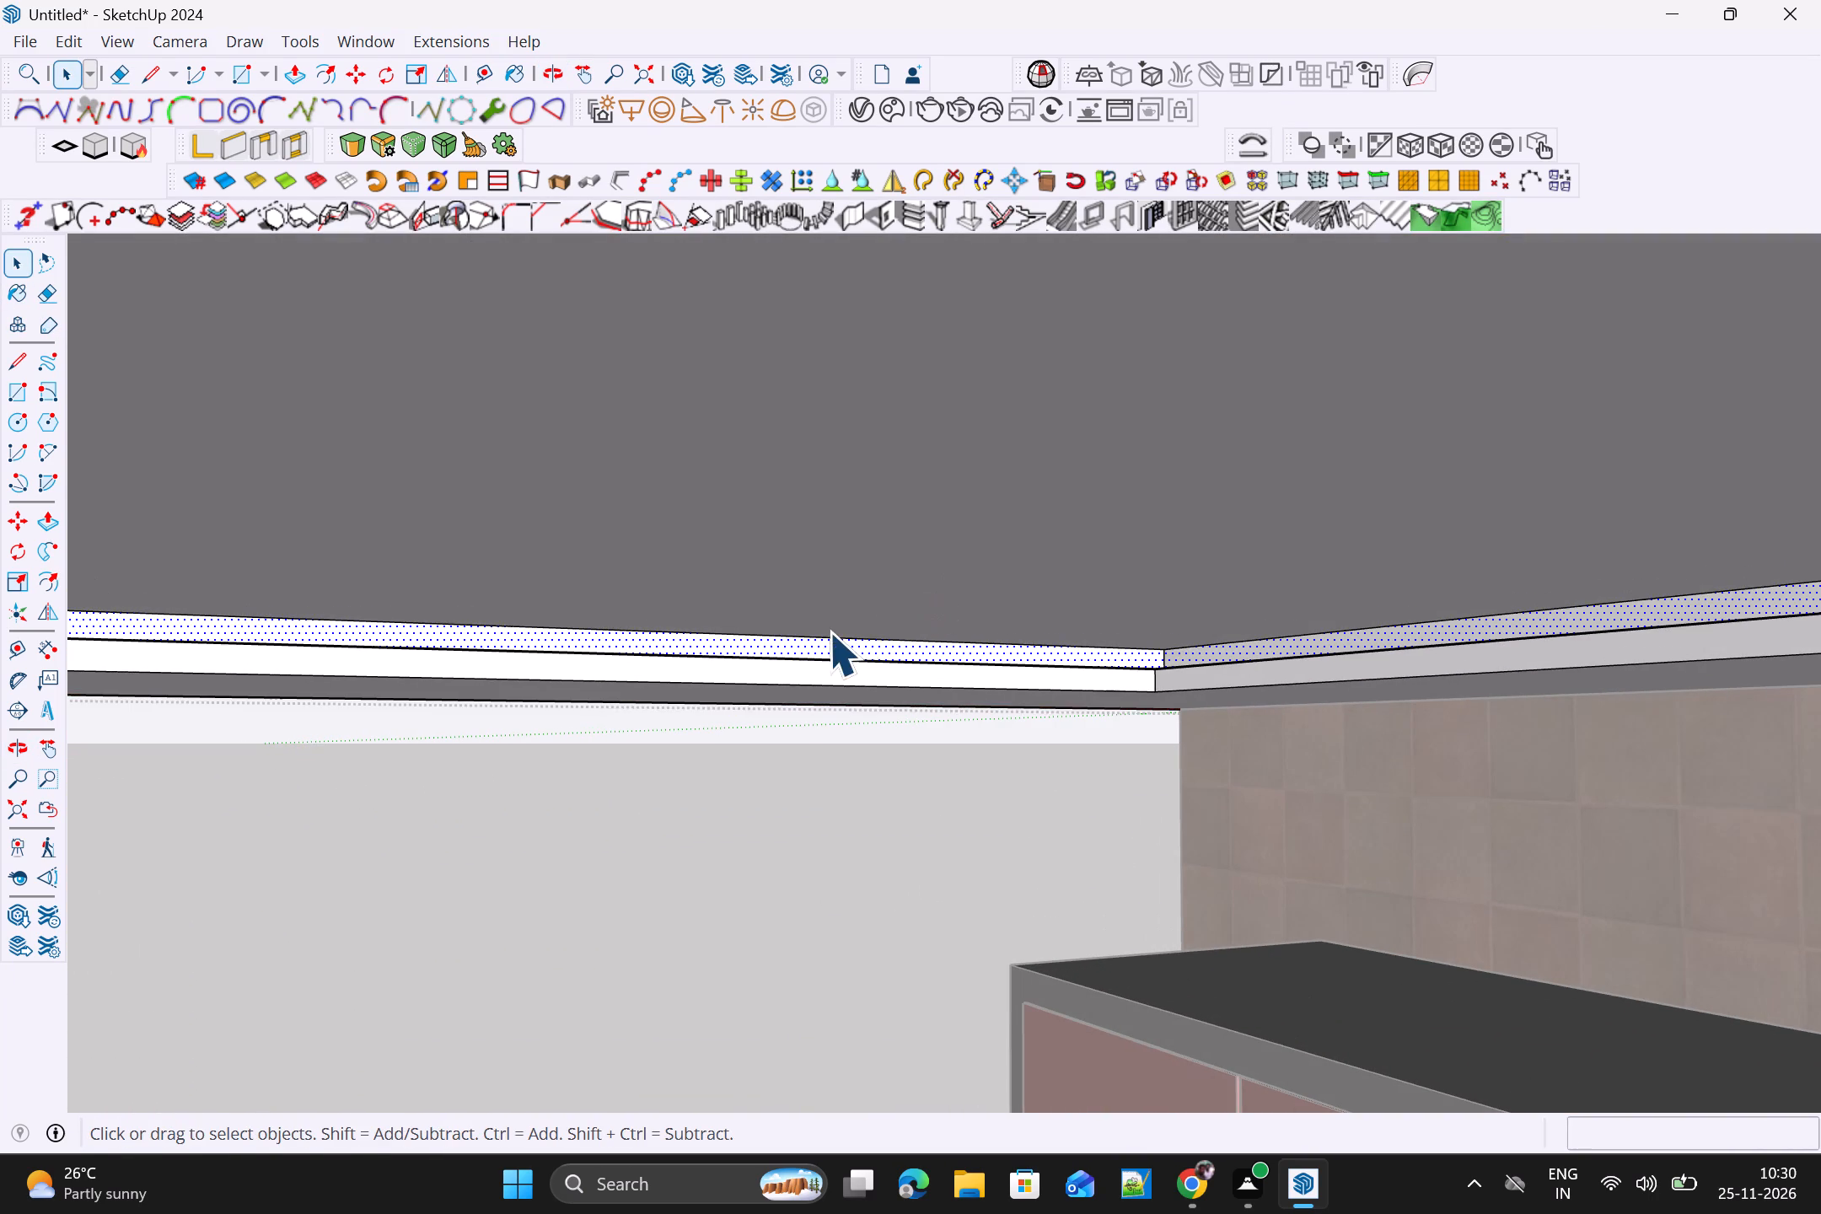
shift+right_click(774, 650)
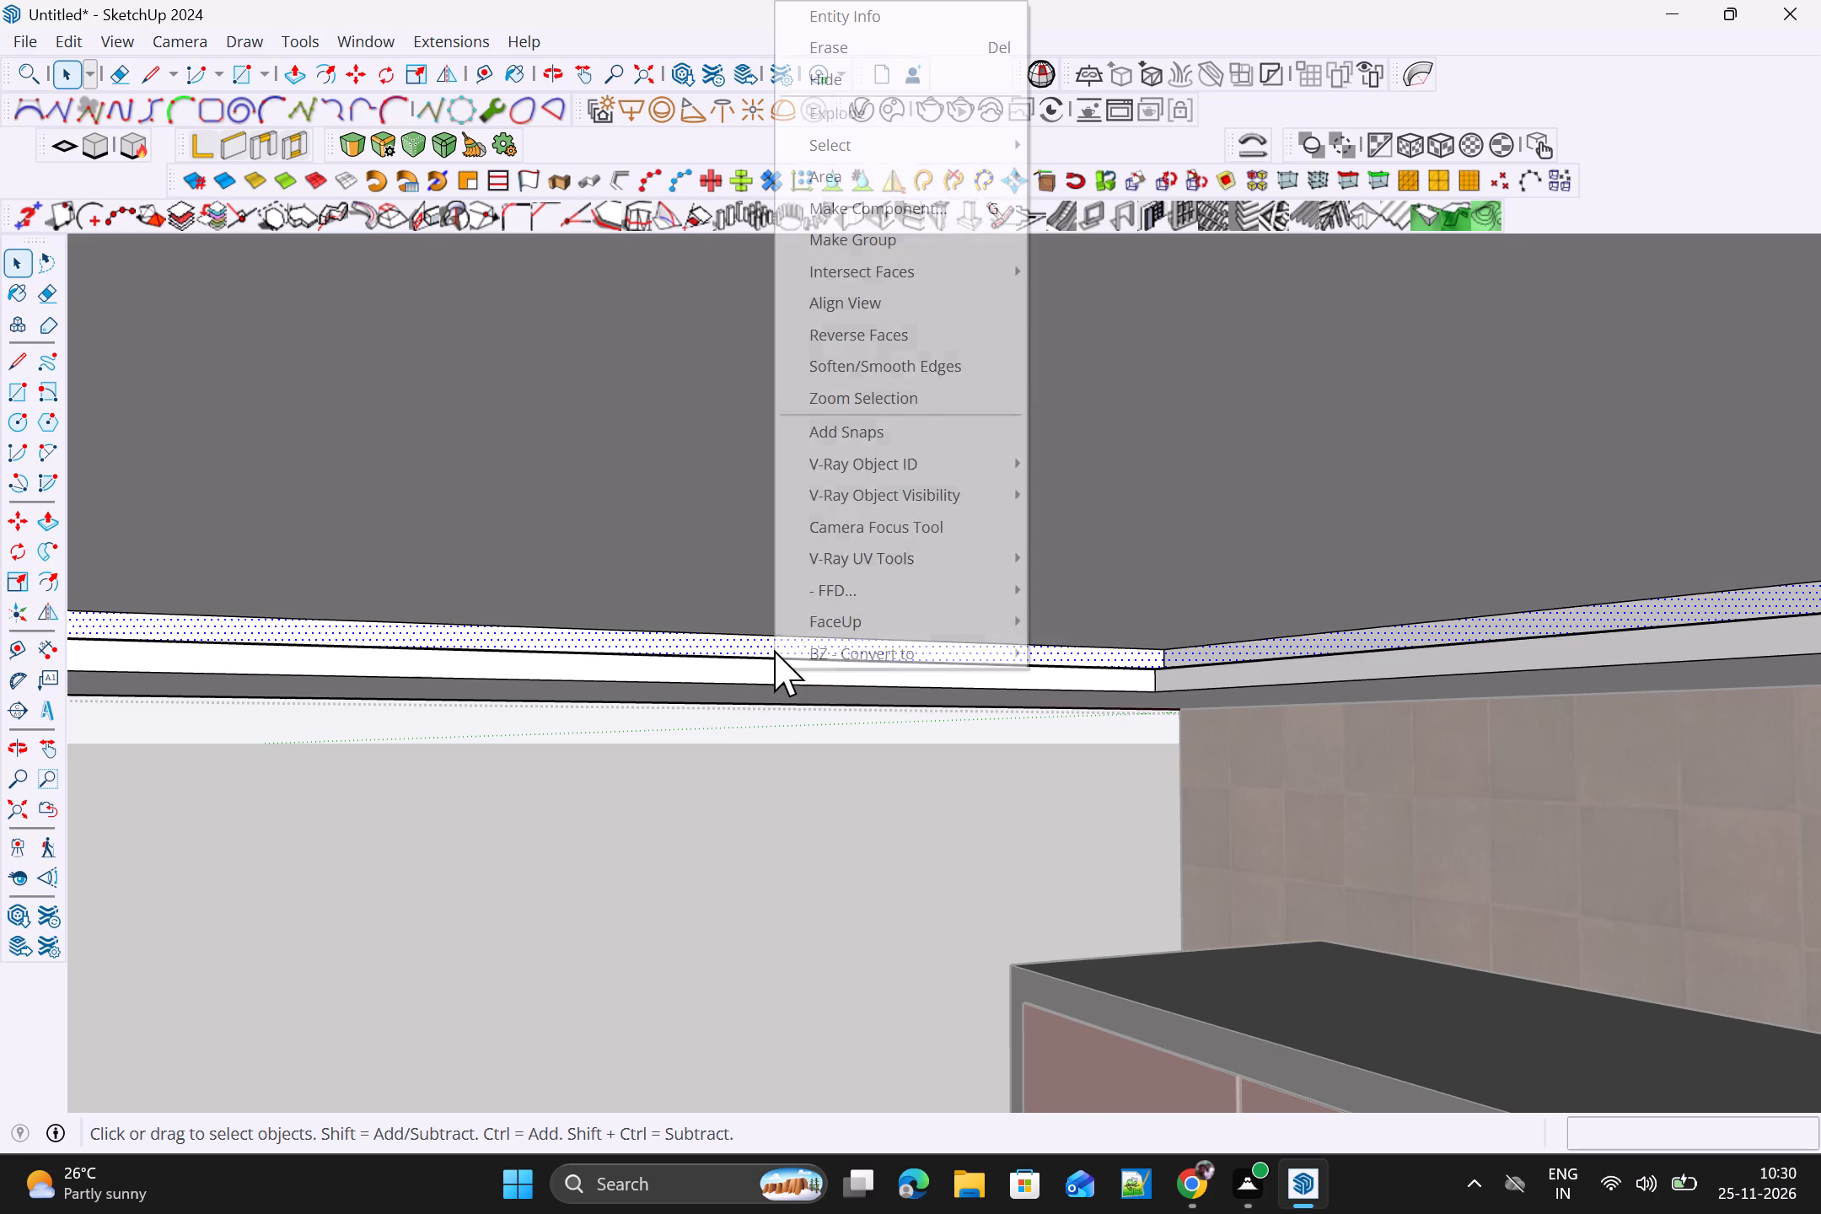
click(853, 250)
click(817, 108)
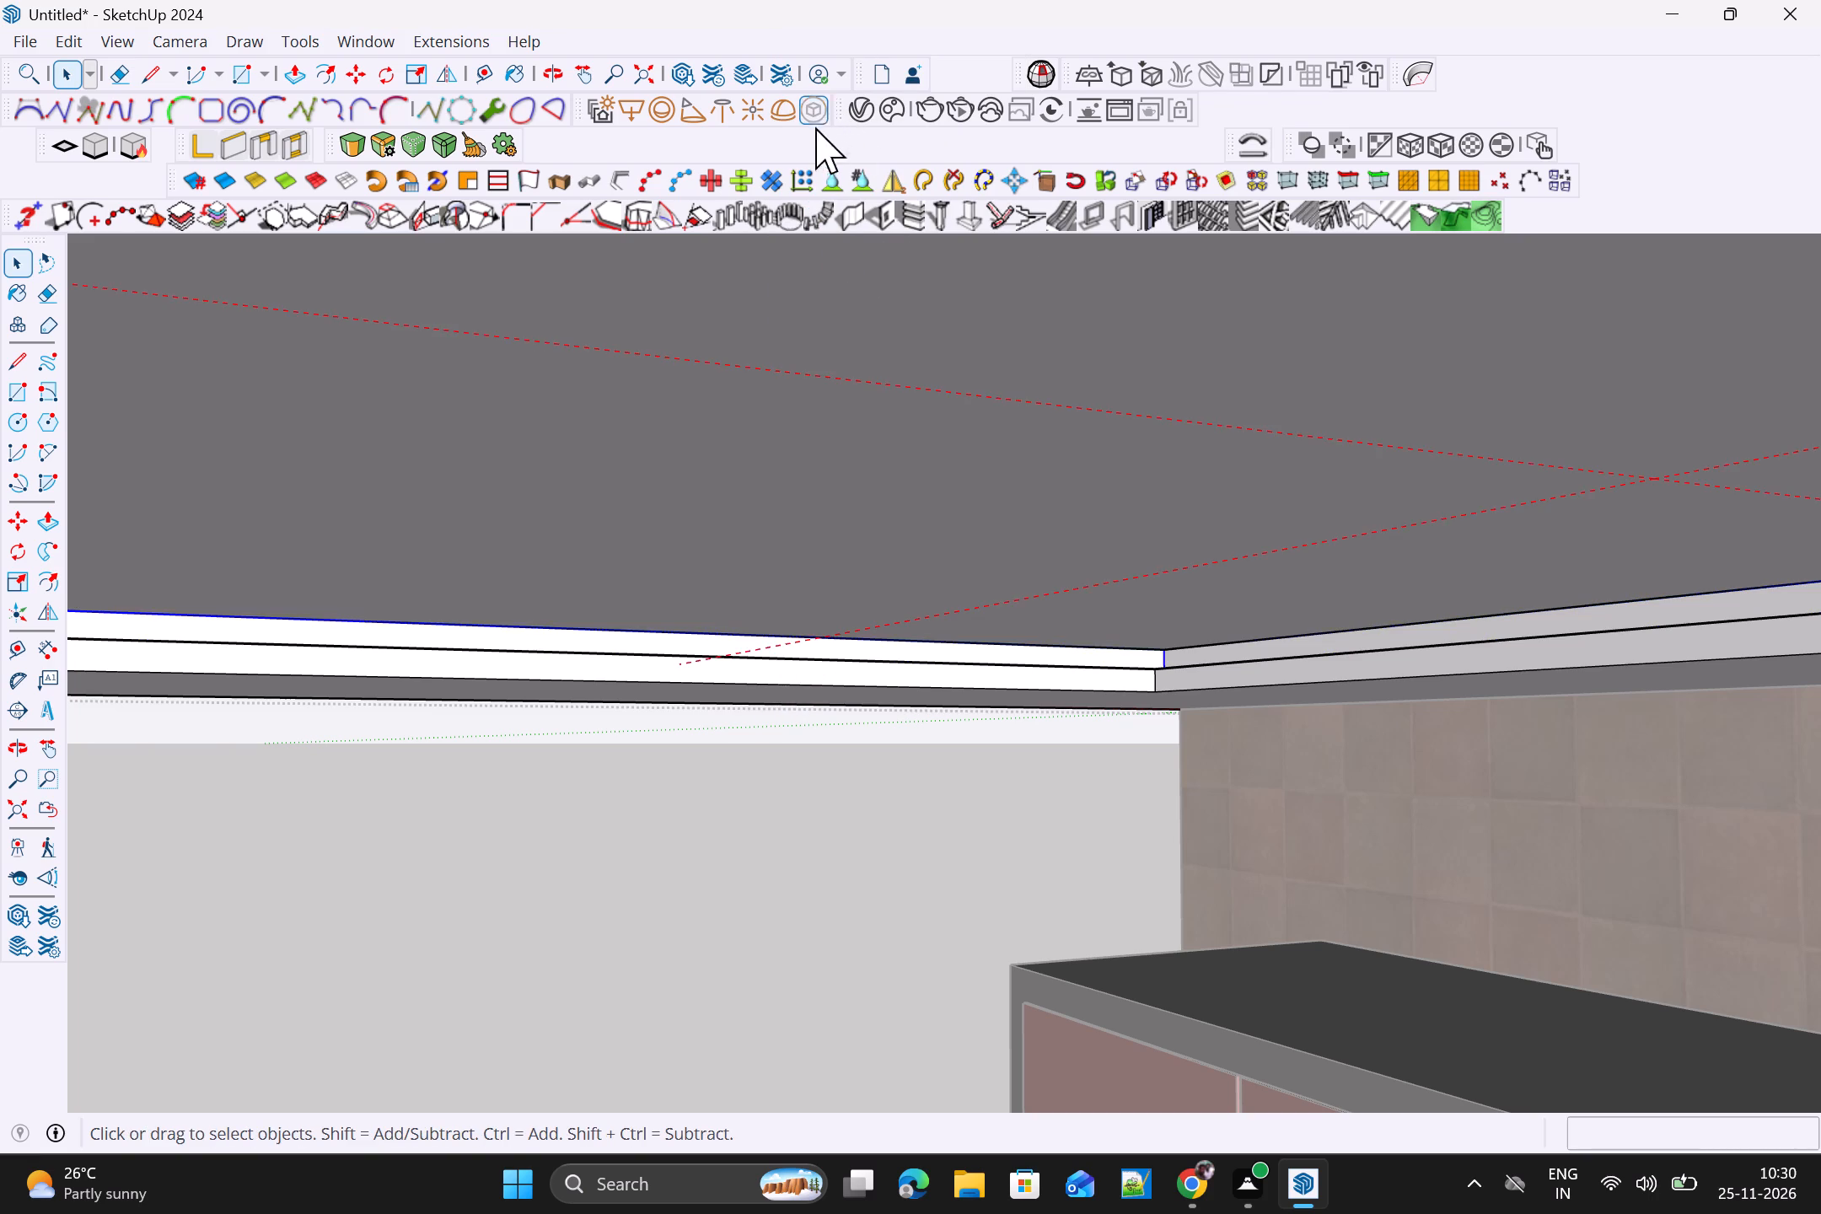
Leave the ceiling's group and examine the recess with its mesh light from the kitchen's open front.
scroll(910, 334, down, 18)
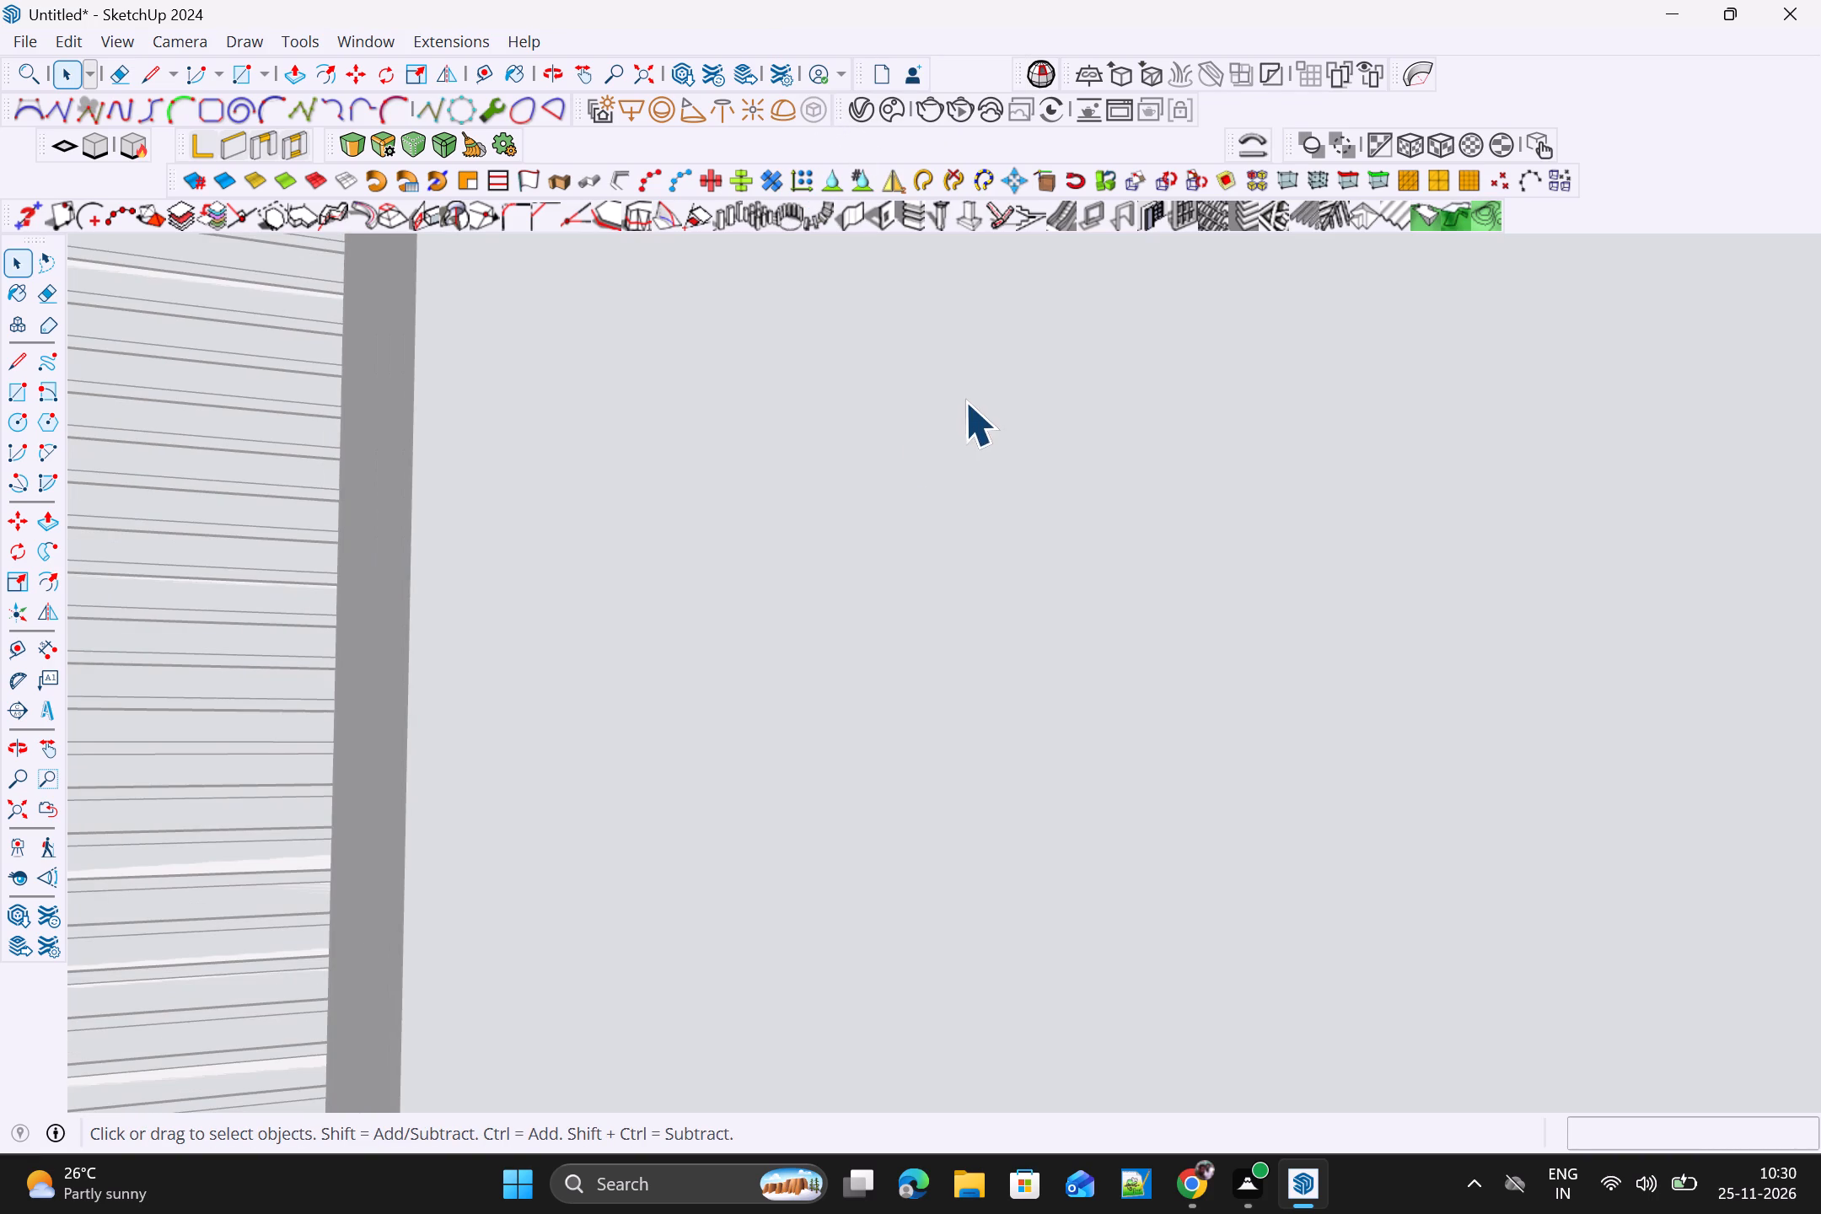
click(8, 811)
middle_drag(387, 755, 1593, 674)
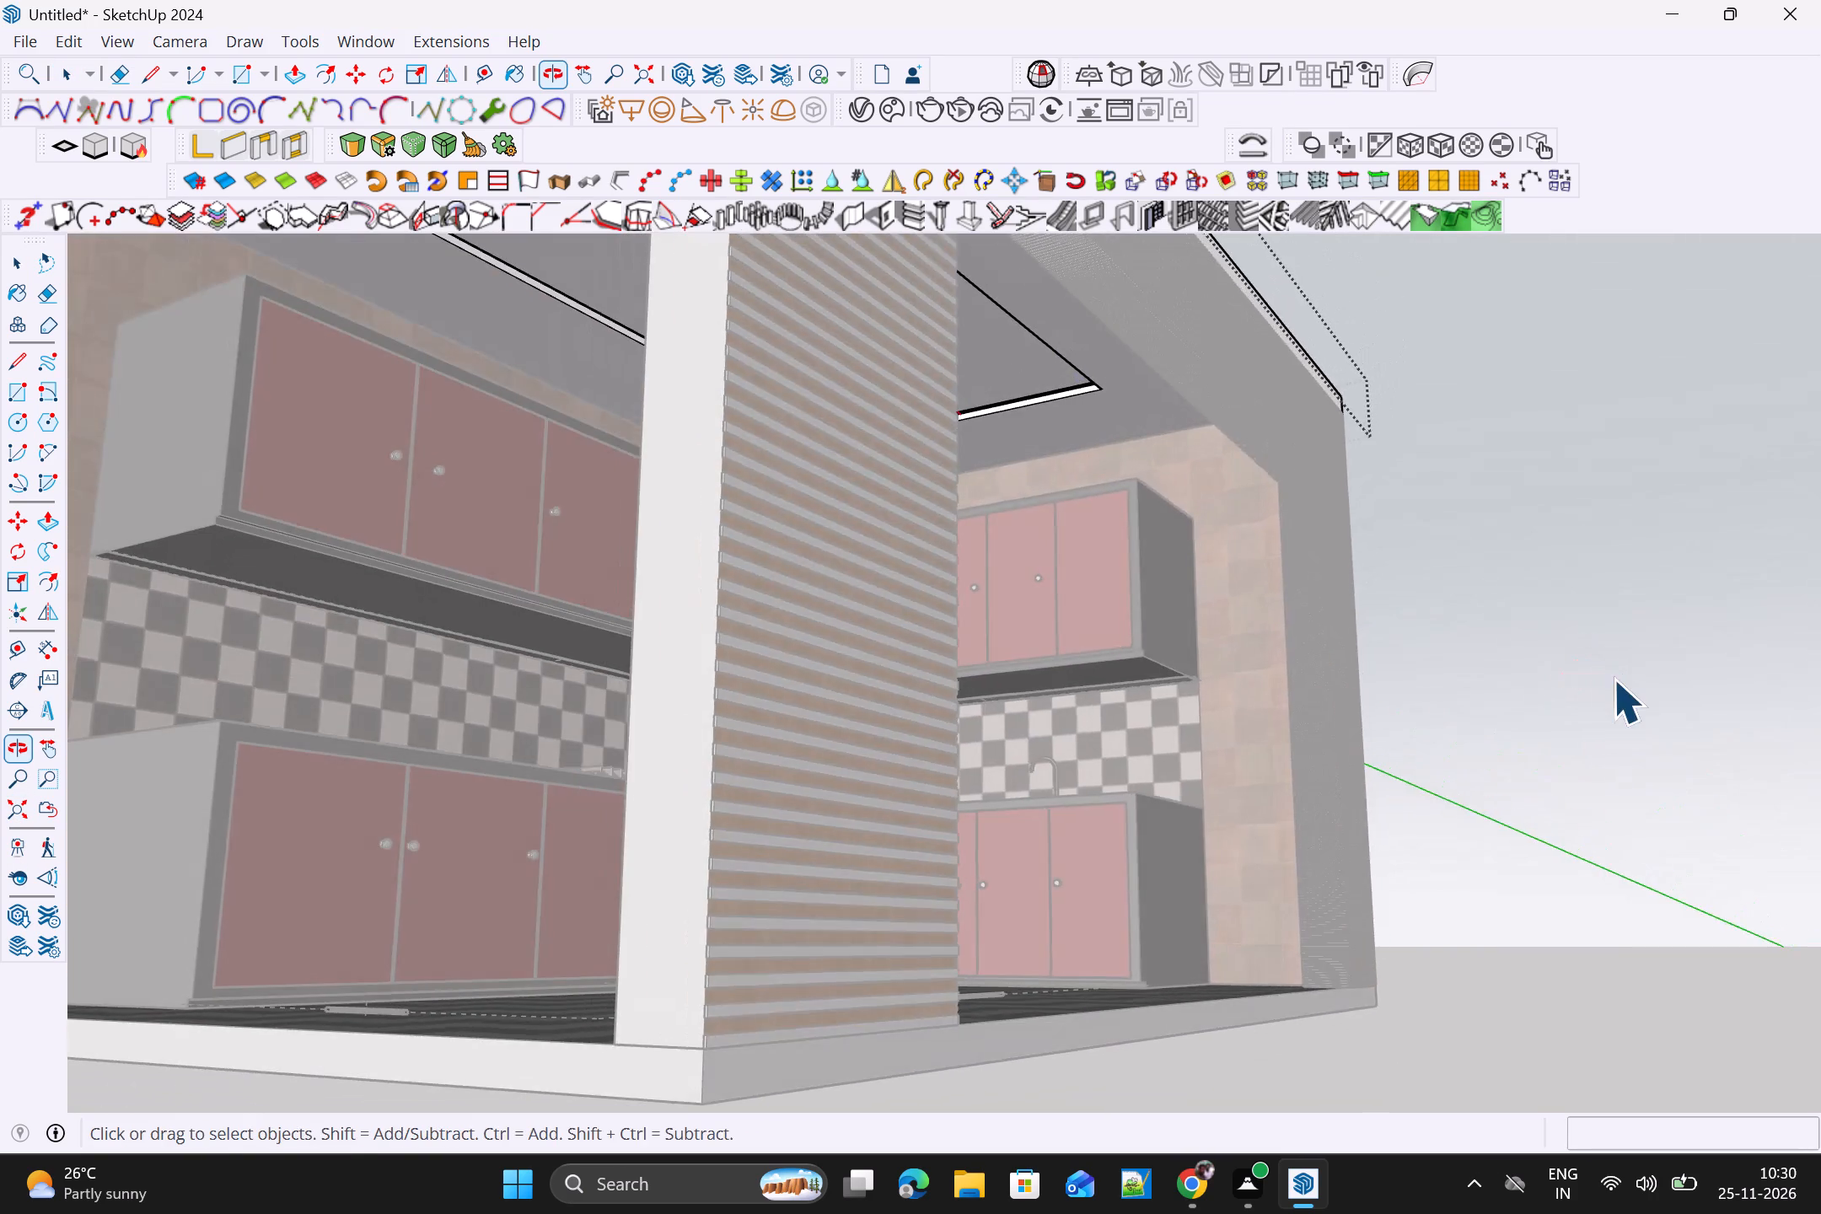
click(1615, 684)
middle_drag(1536, 729, 1820, 820)
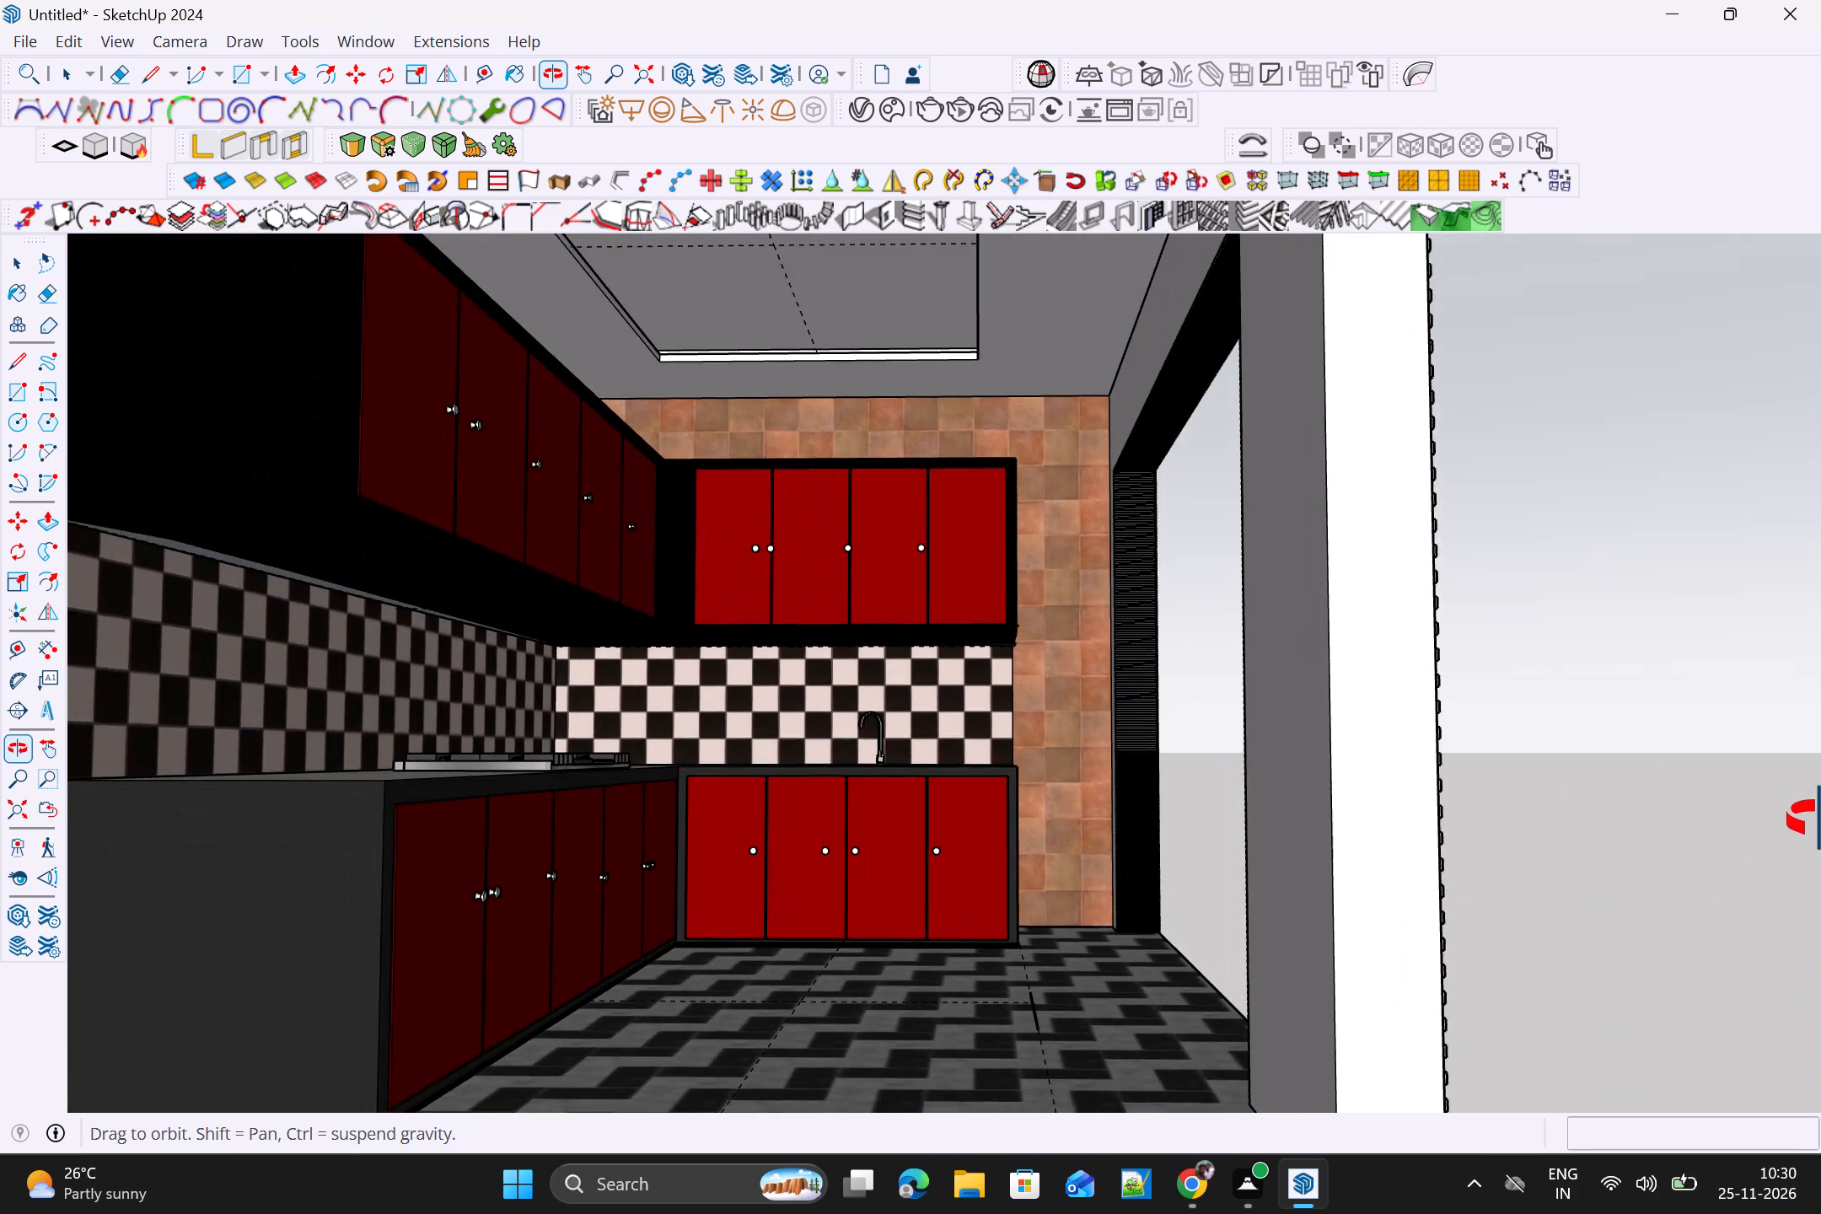
middle_drag(1820, 820, 1820, 787)
scroll(1069, 447, down, 3)
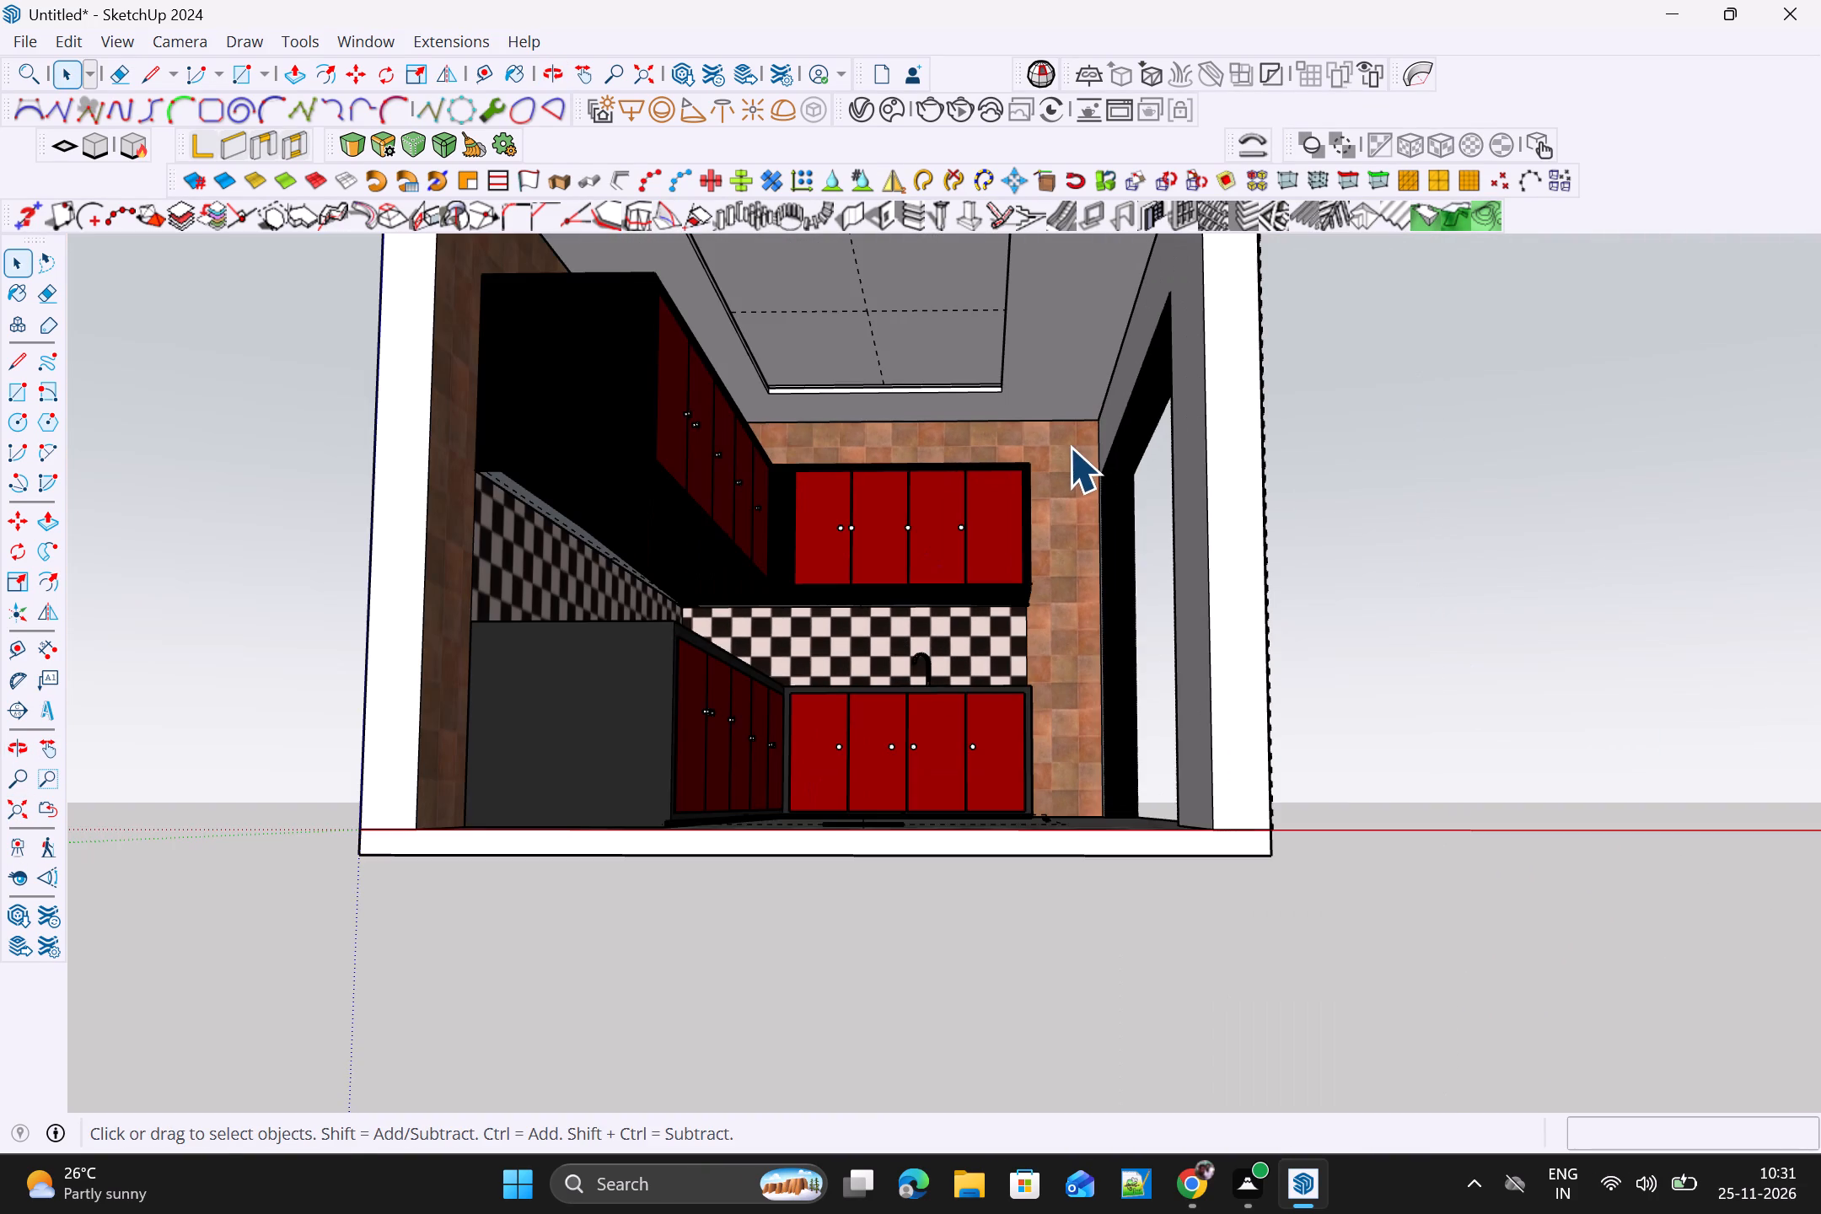
shift+middle_drag(1082, 454, 1064, 589)
scroll(541, 384, up, 3)
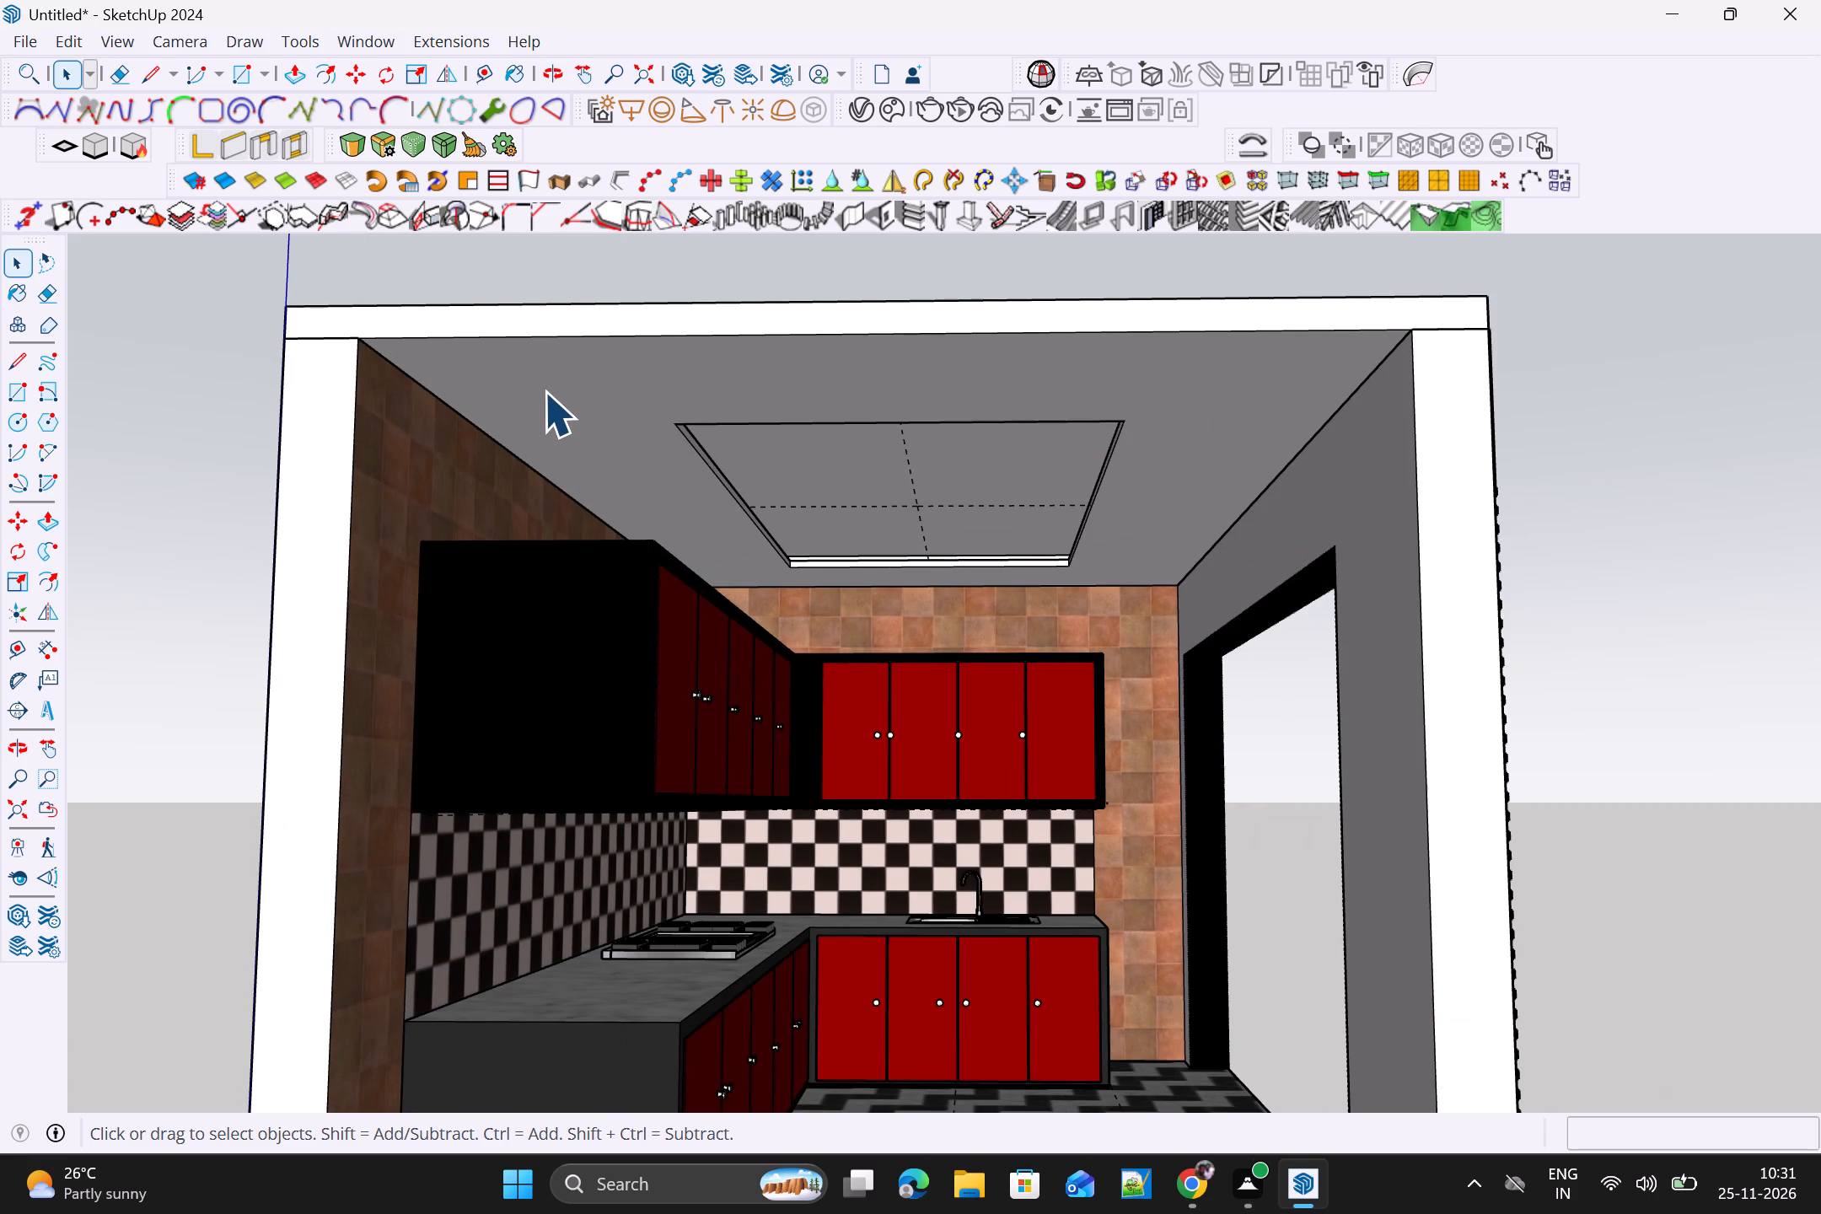
Open the ceiling's group and select the underside face surrounding the recess.
click(544, 391)
triple_click(556, 394)
click(556, 394)
scroll(556, 394, up, 3)
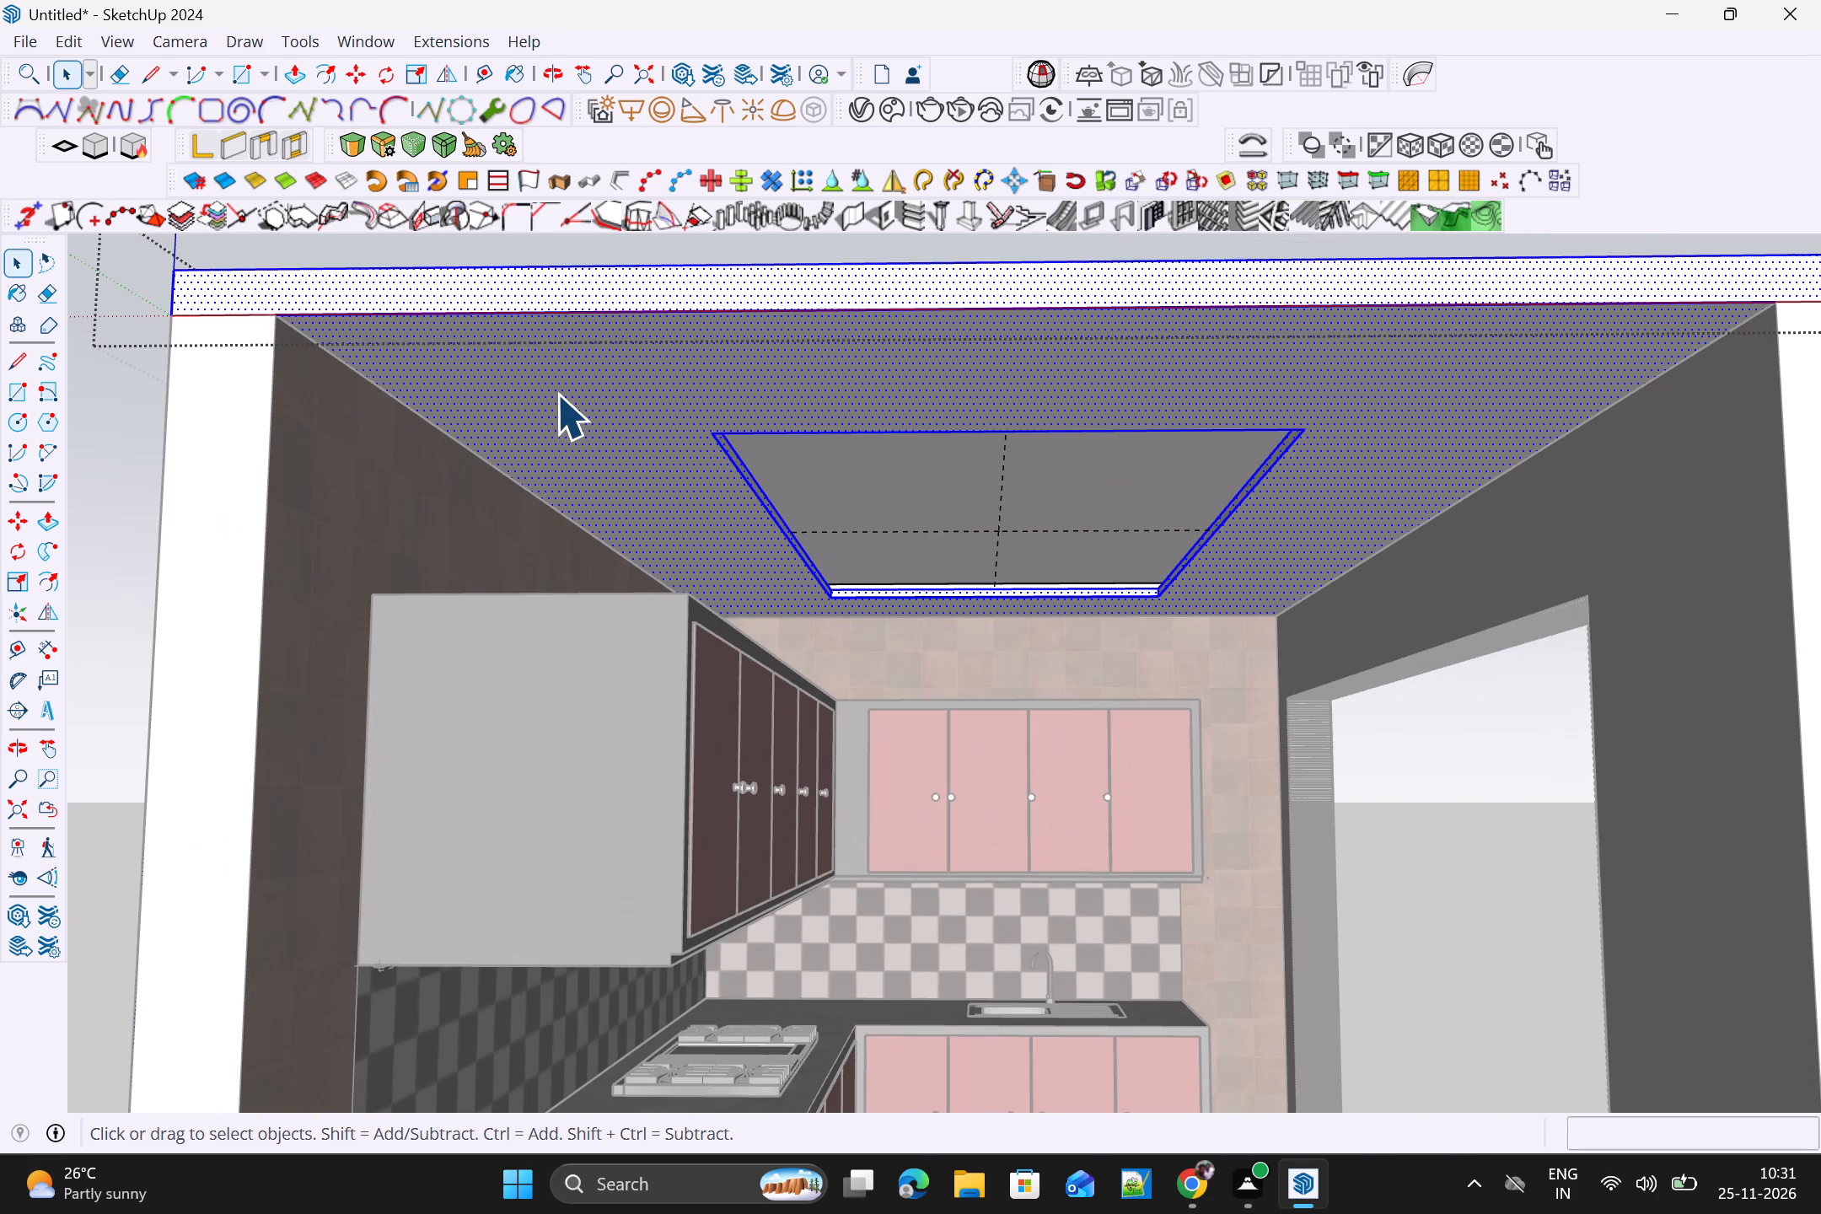
click(556, 394)
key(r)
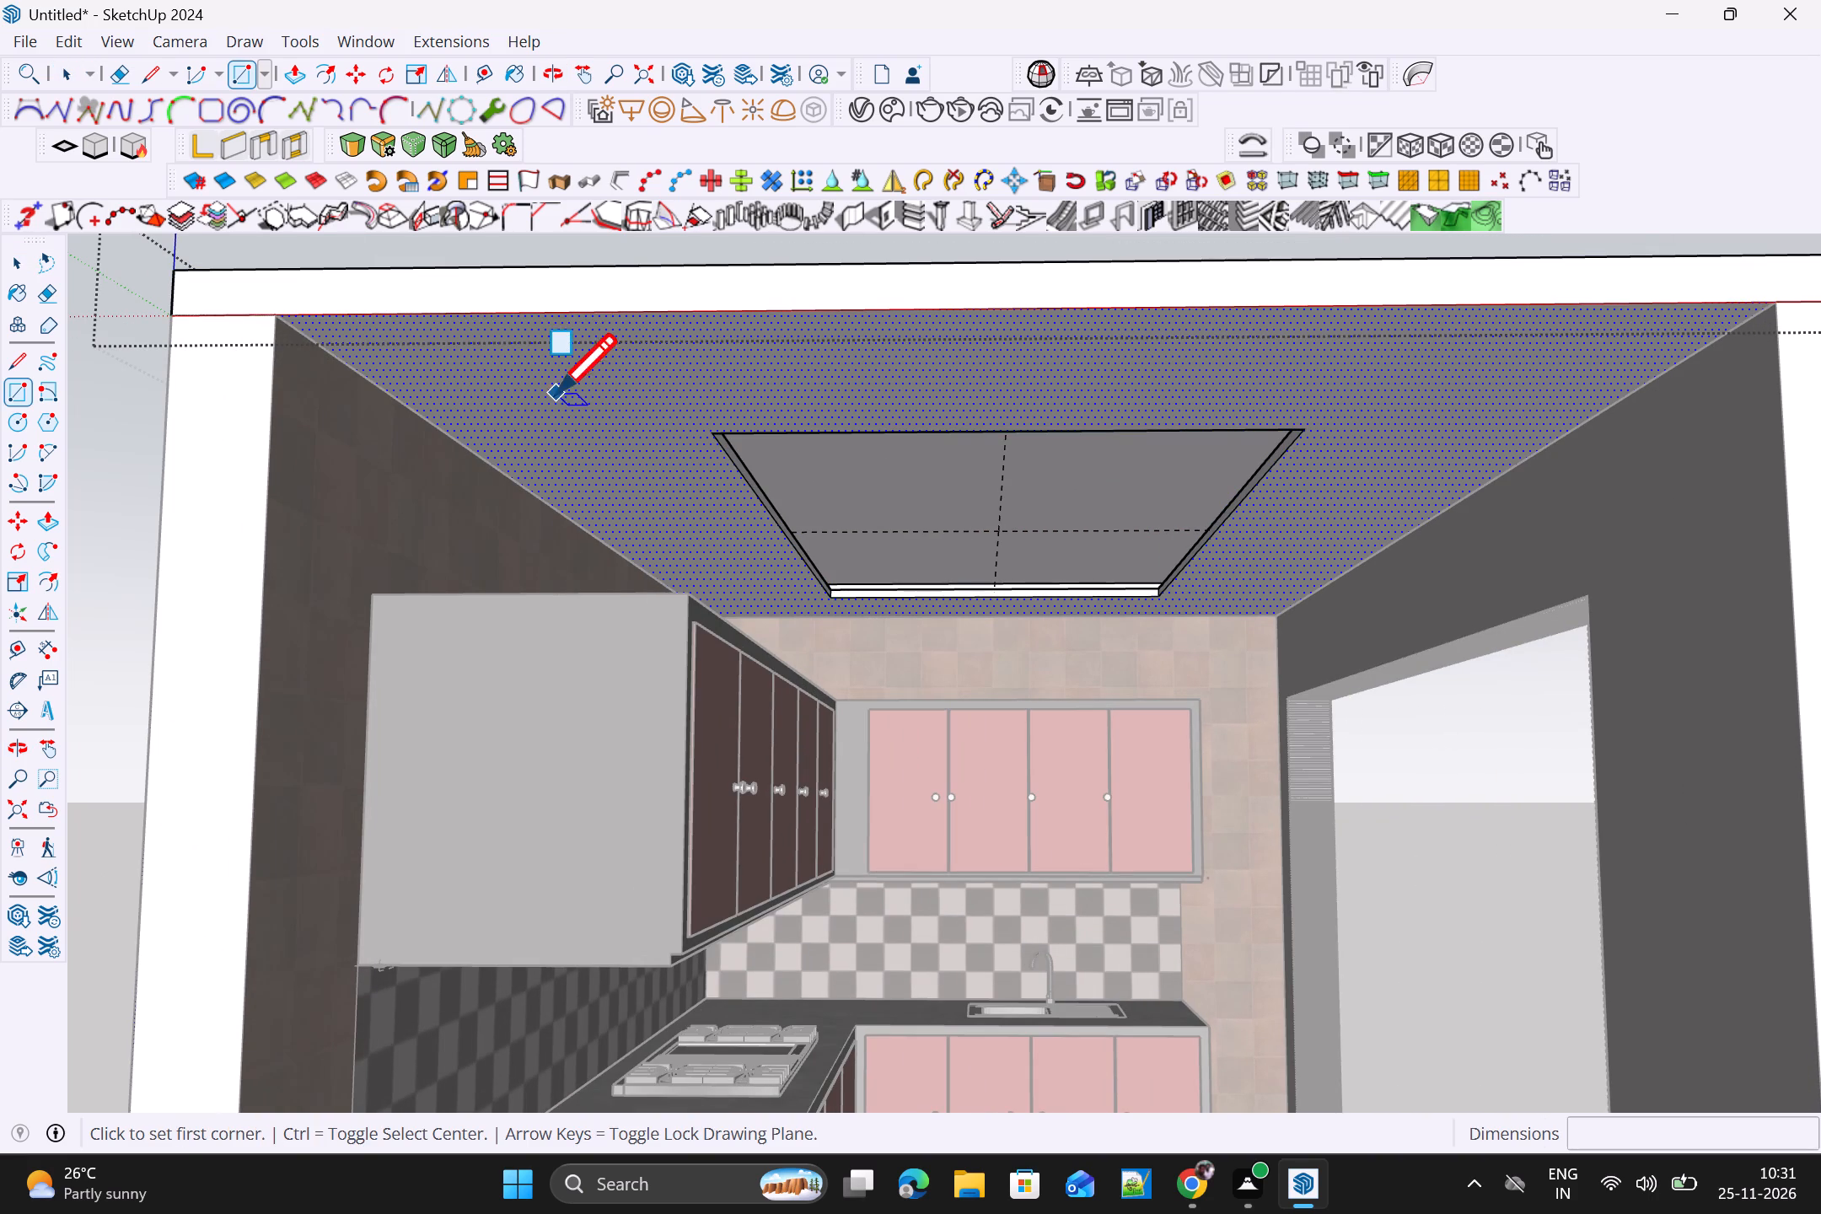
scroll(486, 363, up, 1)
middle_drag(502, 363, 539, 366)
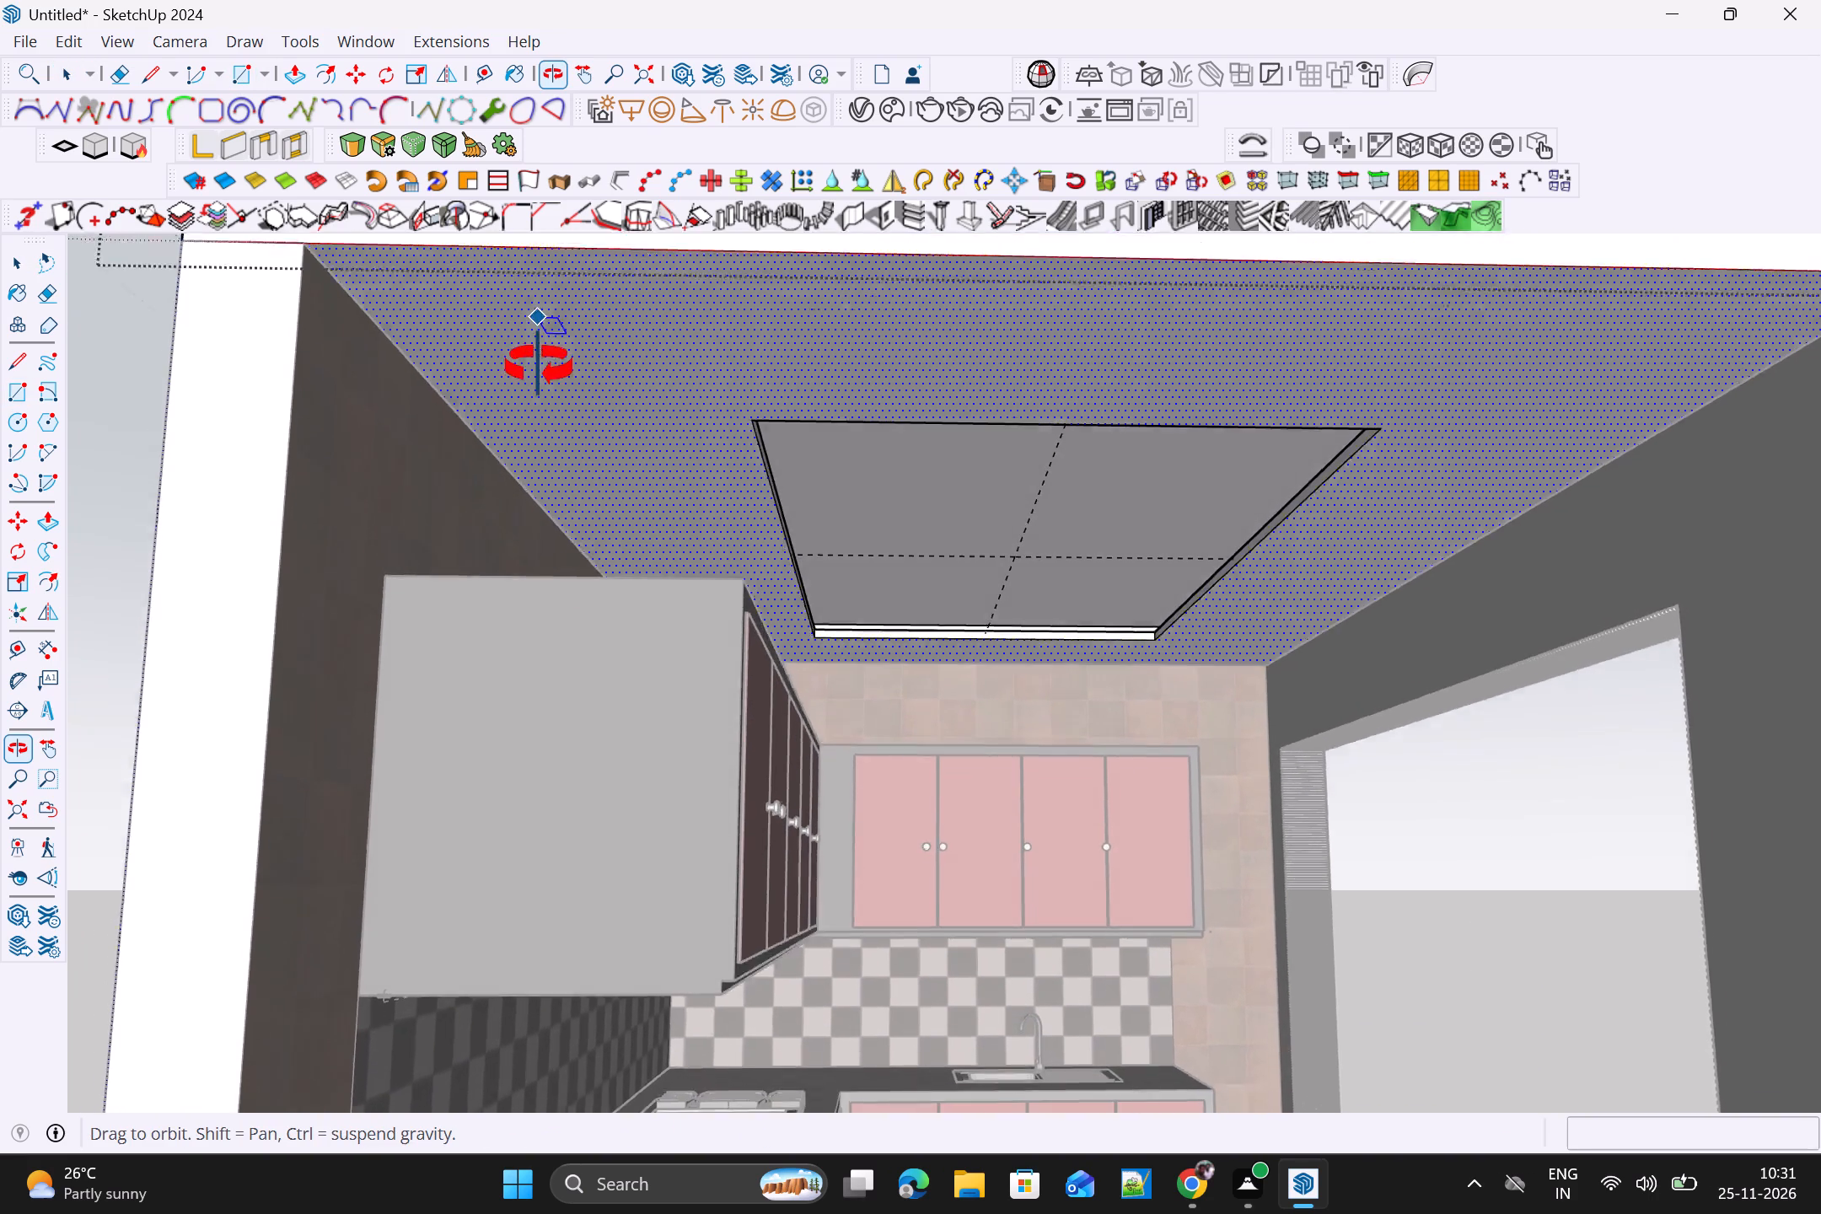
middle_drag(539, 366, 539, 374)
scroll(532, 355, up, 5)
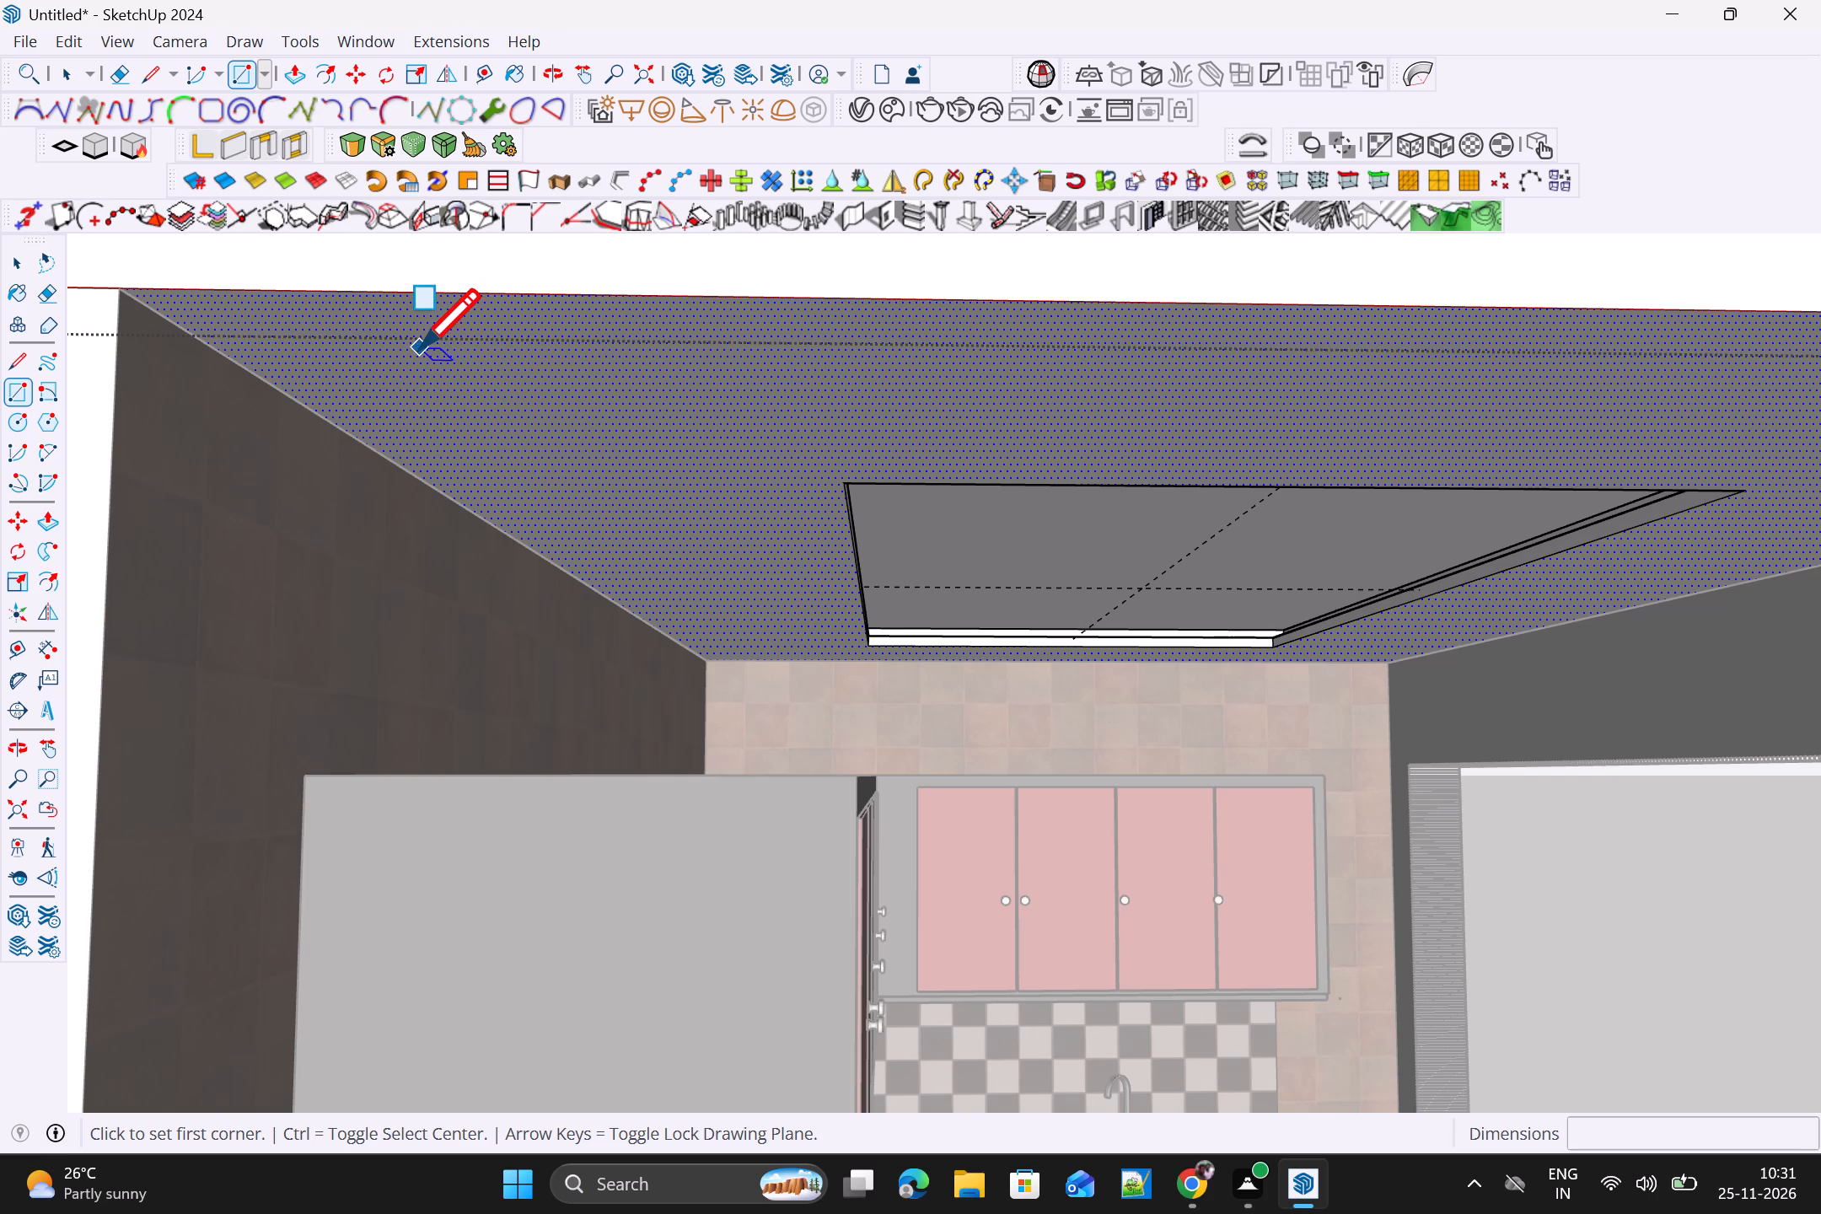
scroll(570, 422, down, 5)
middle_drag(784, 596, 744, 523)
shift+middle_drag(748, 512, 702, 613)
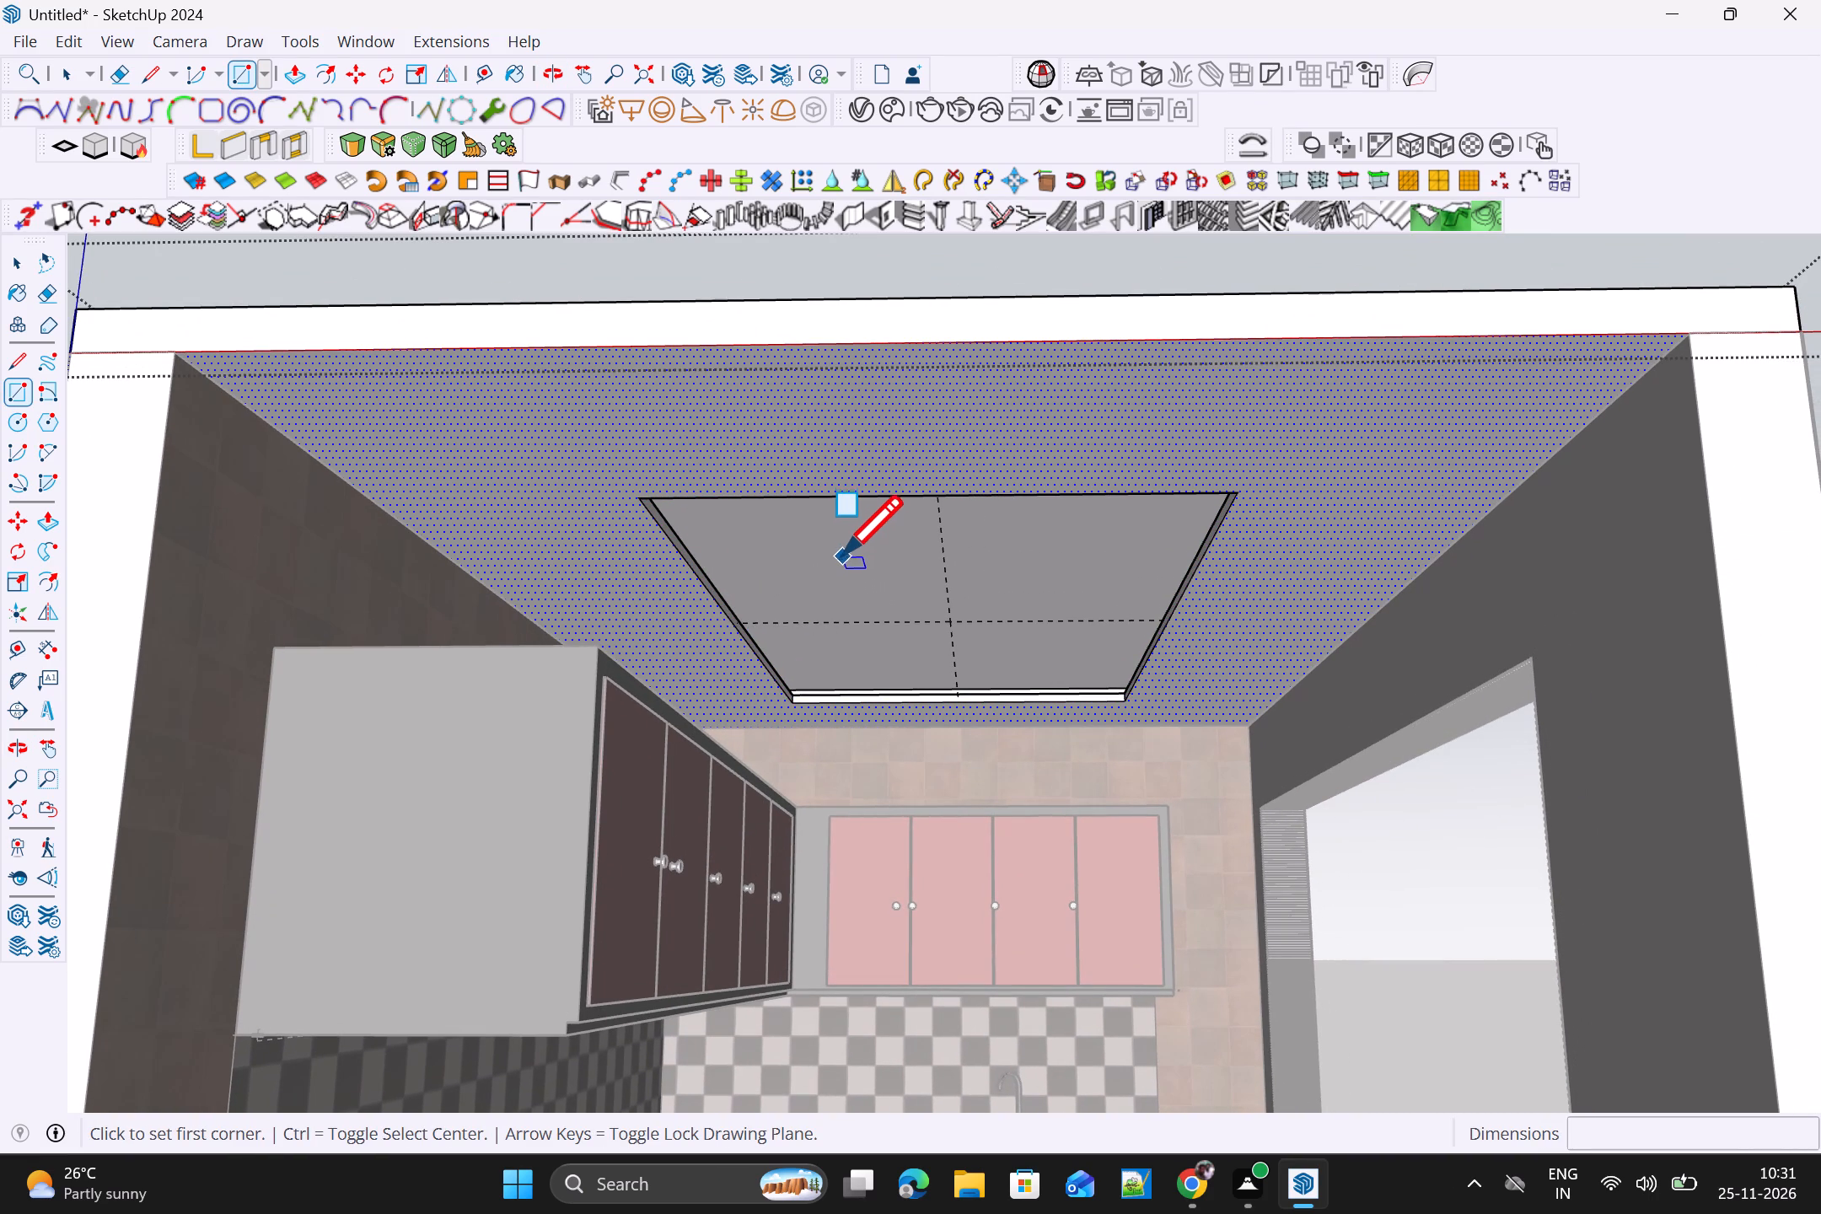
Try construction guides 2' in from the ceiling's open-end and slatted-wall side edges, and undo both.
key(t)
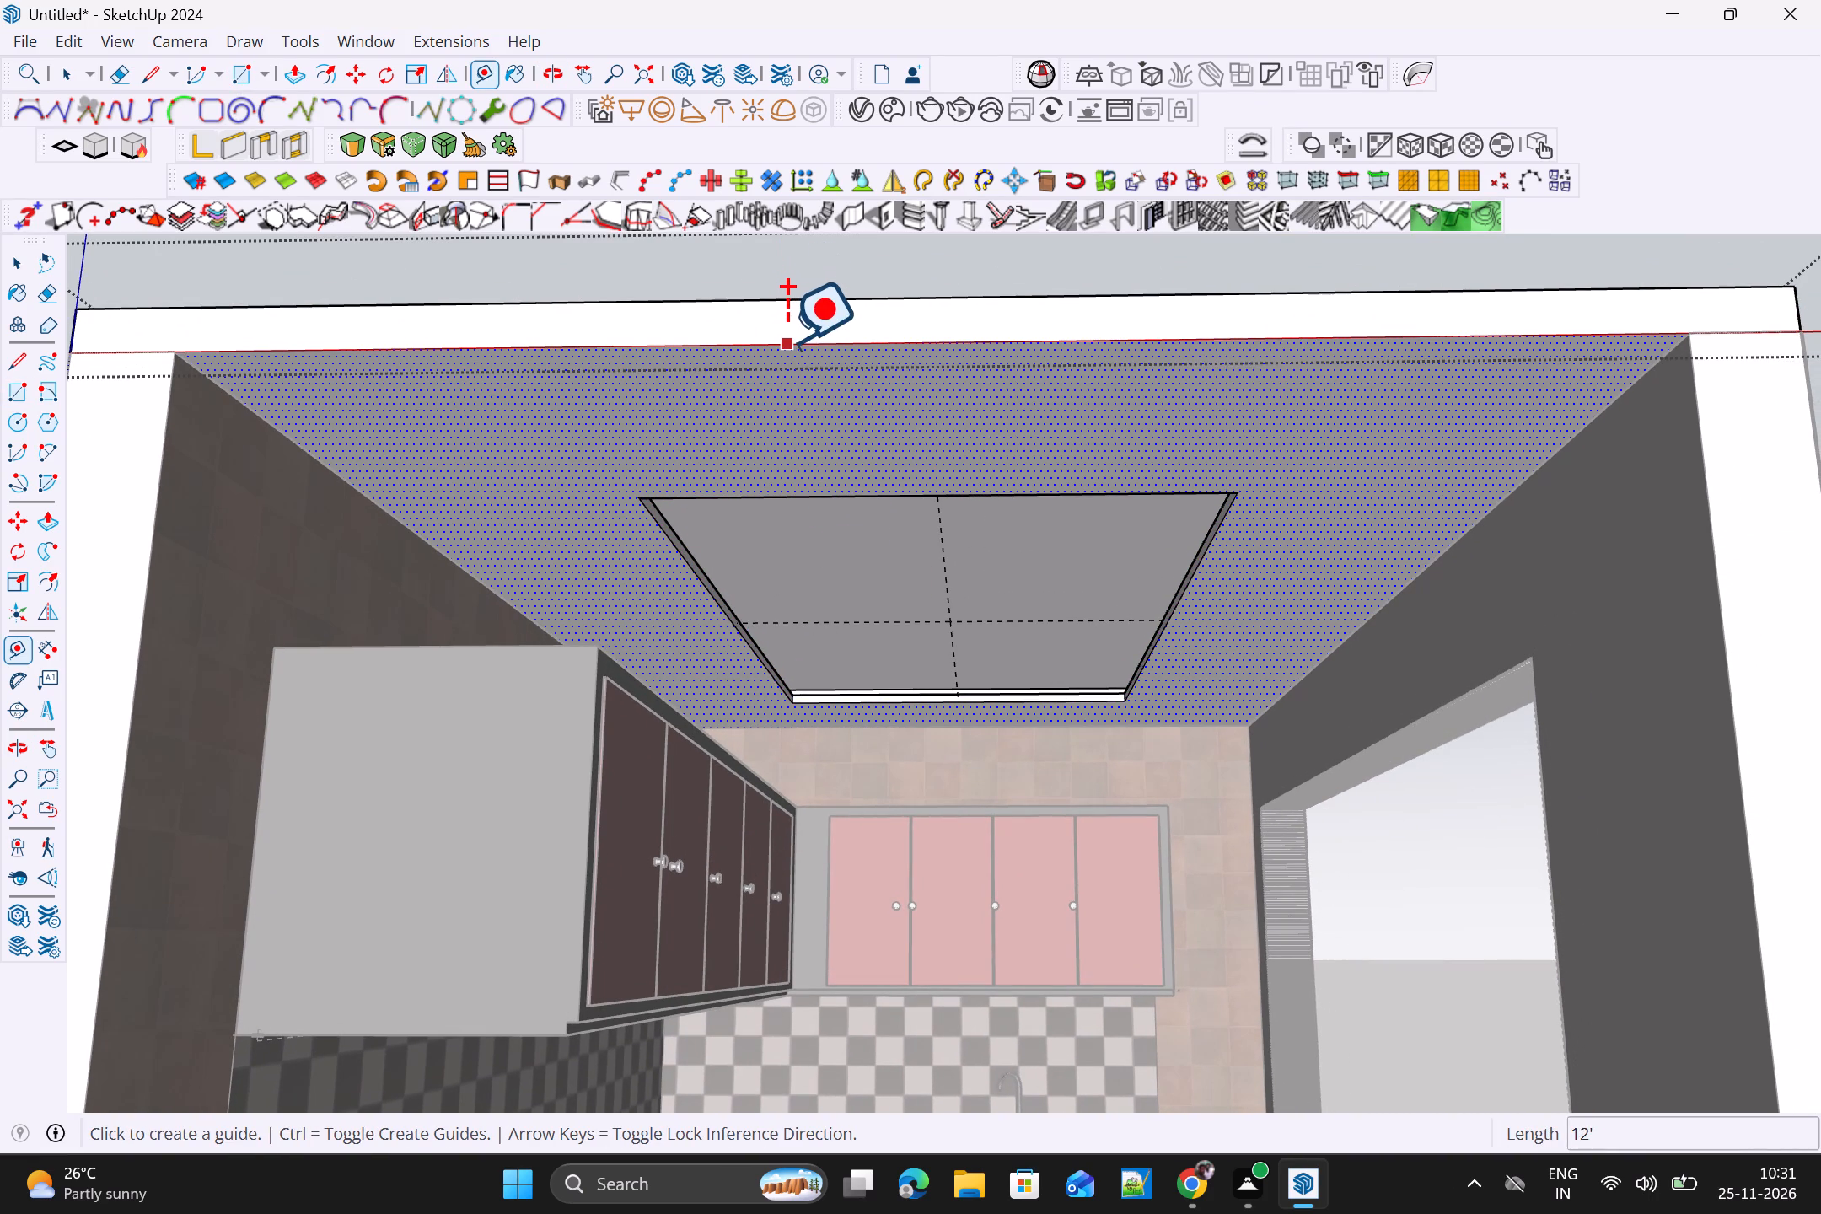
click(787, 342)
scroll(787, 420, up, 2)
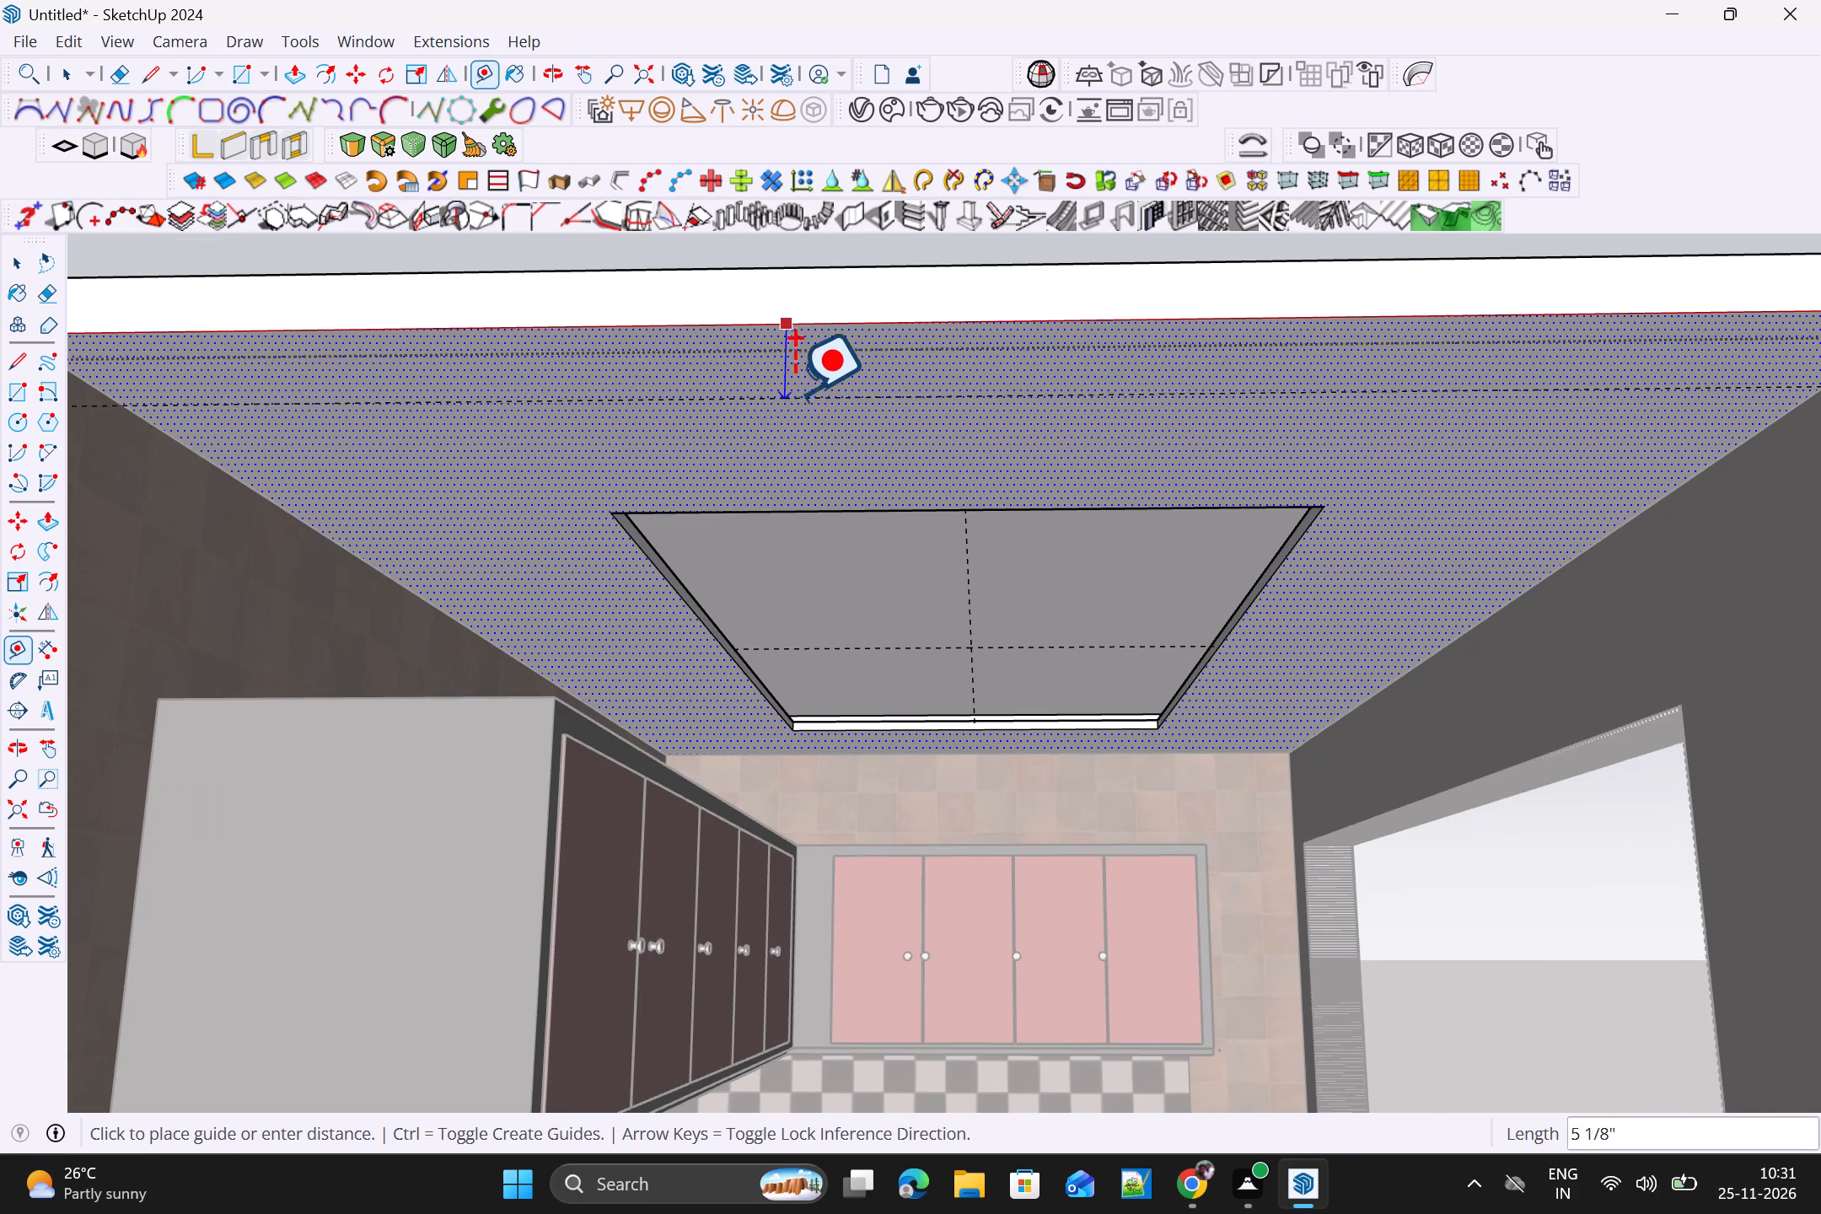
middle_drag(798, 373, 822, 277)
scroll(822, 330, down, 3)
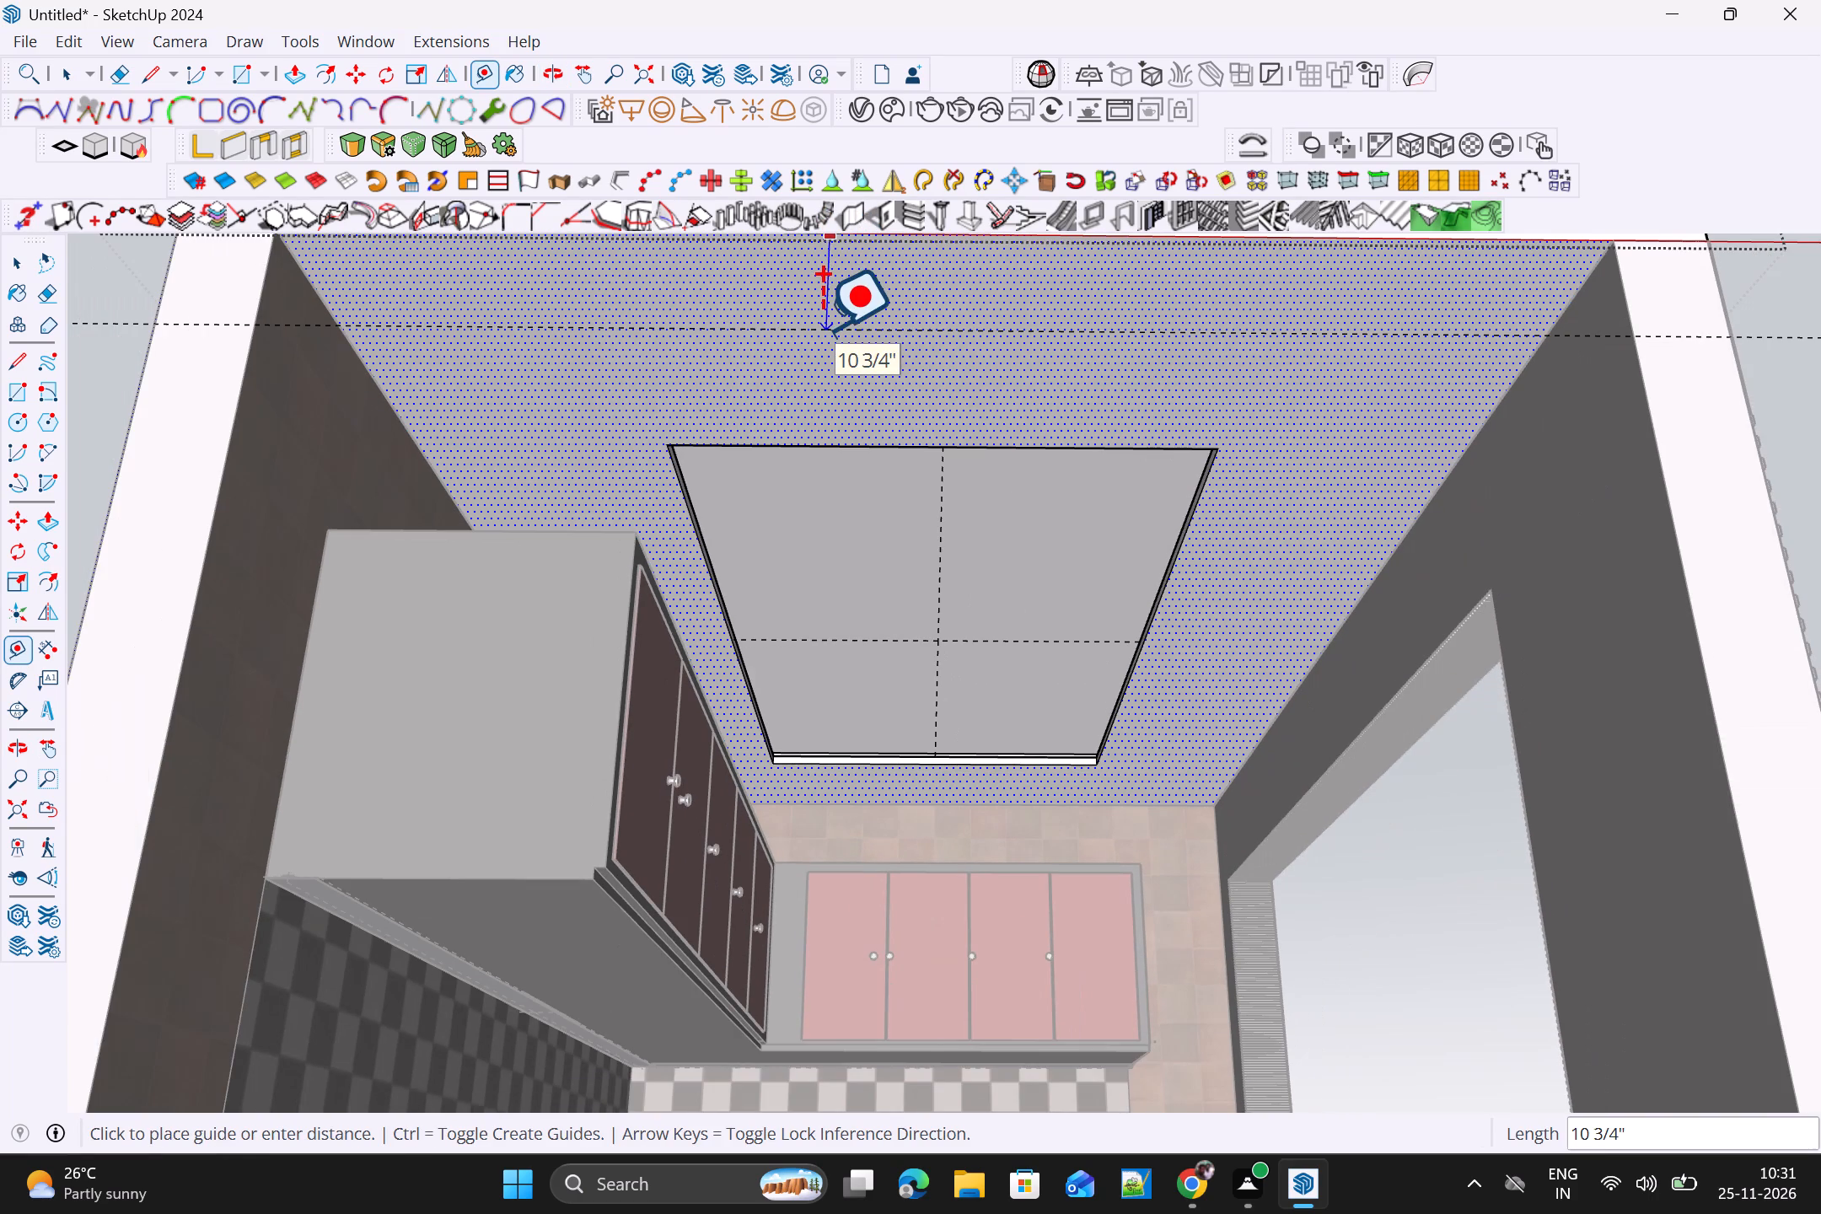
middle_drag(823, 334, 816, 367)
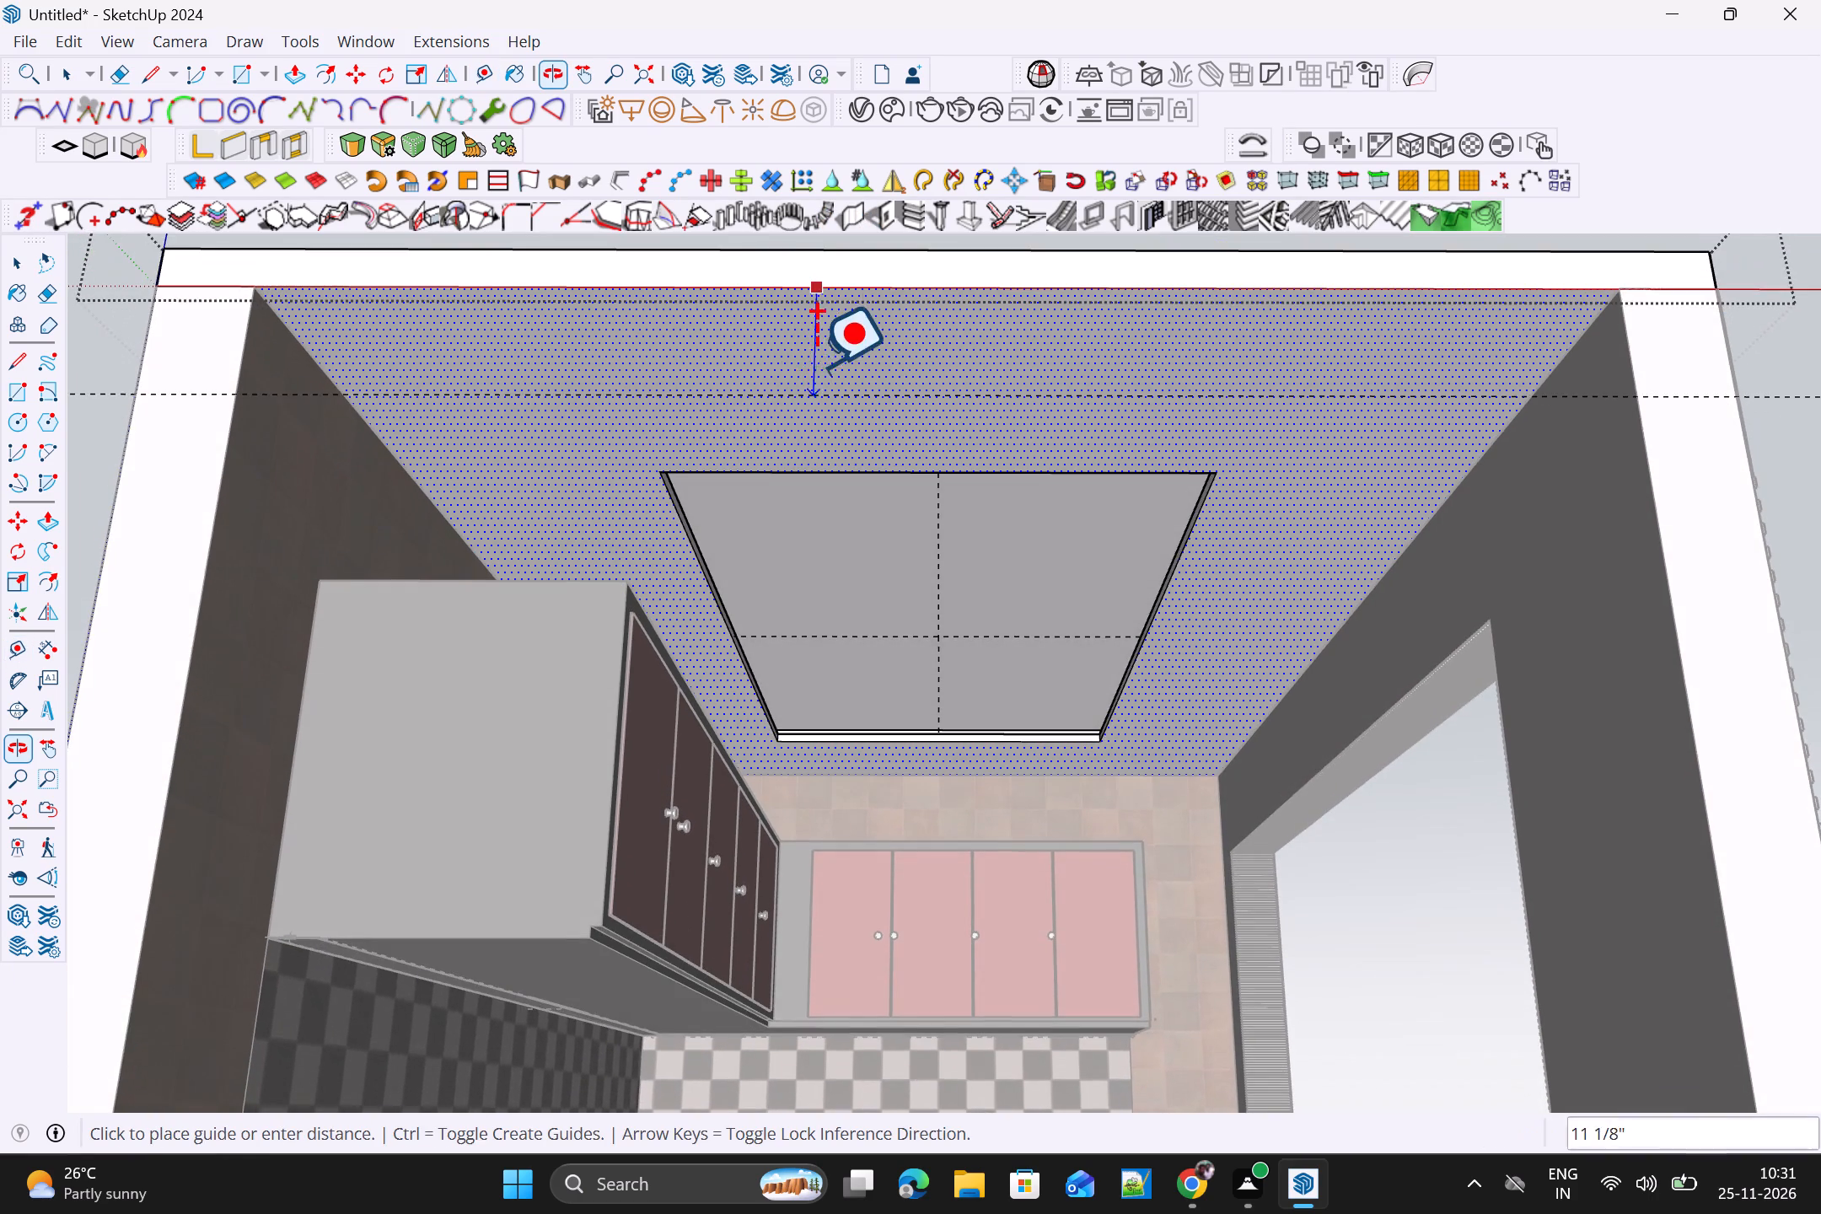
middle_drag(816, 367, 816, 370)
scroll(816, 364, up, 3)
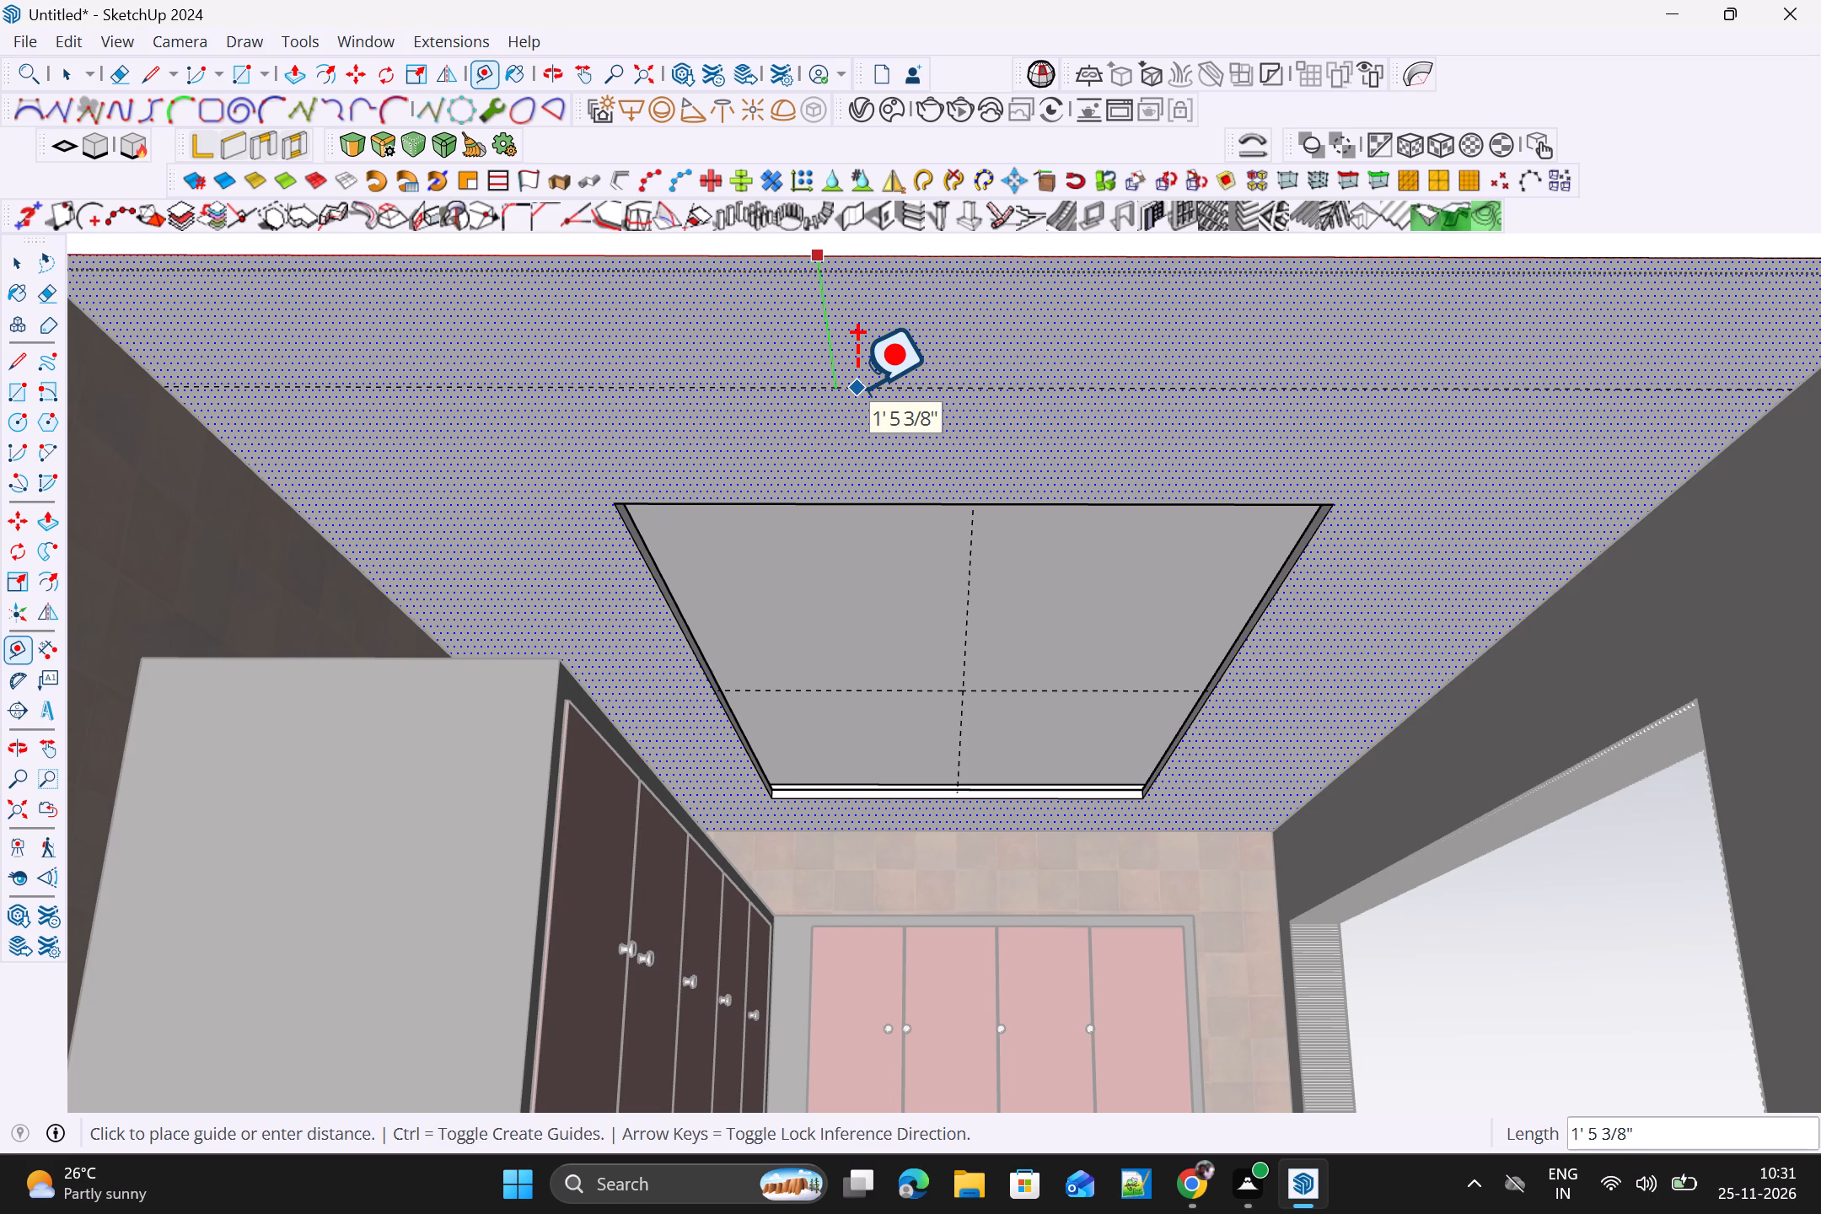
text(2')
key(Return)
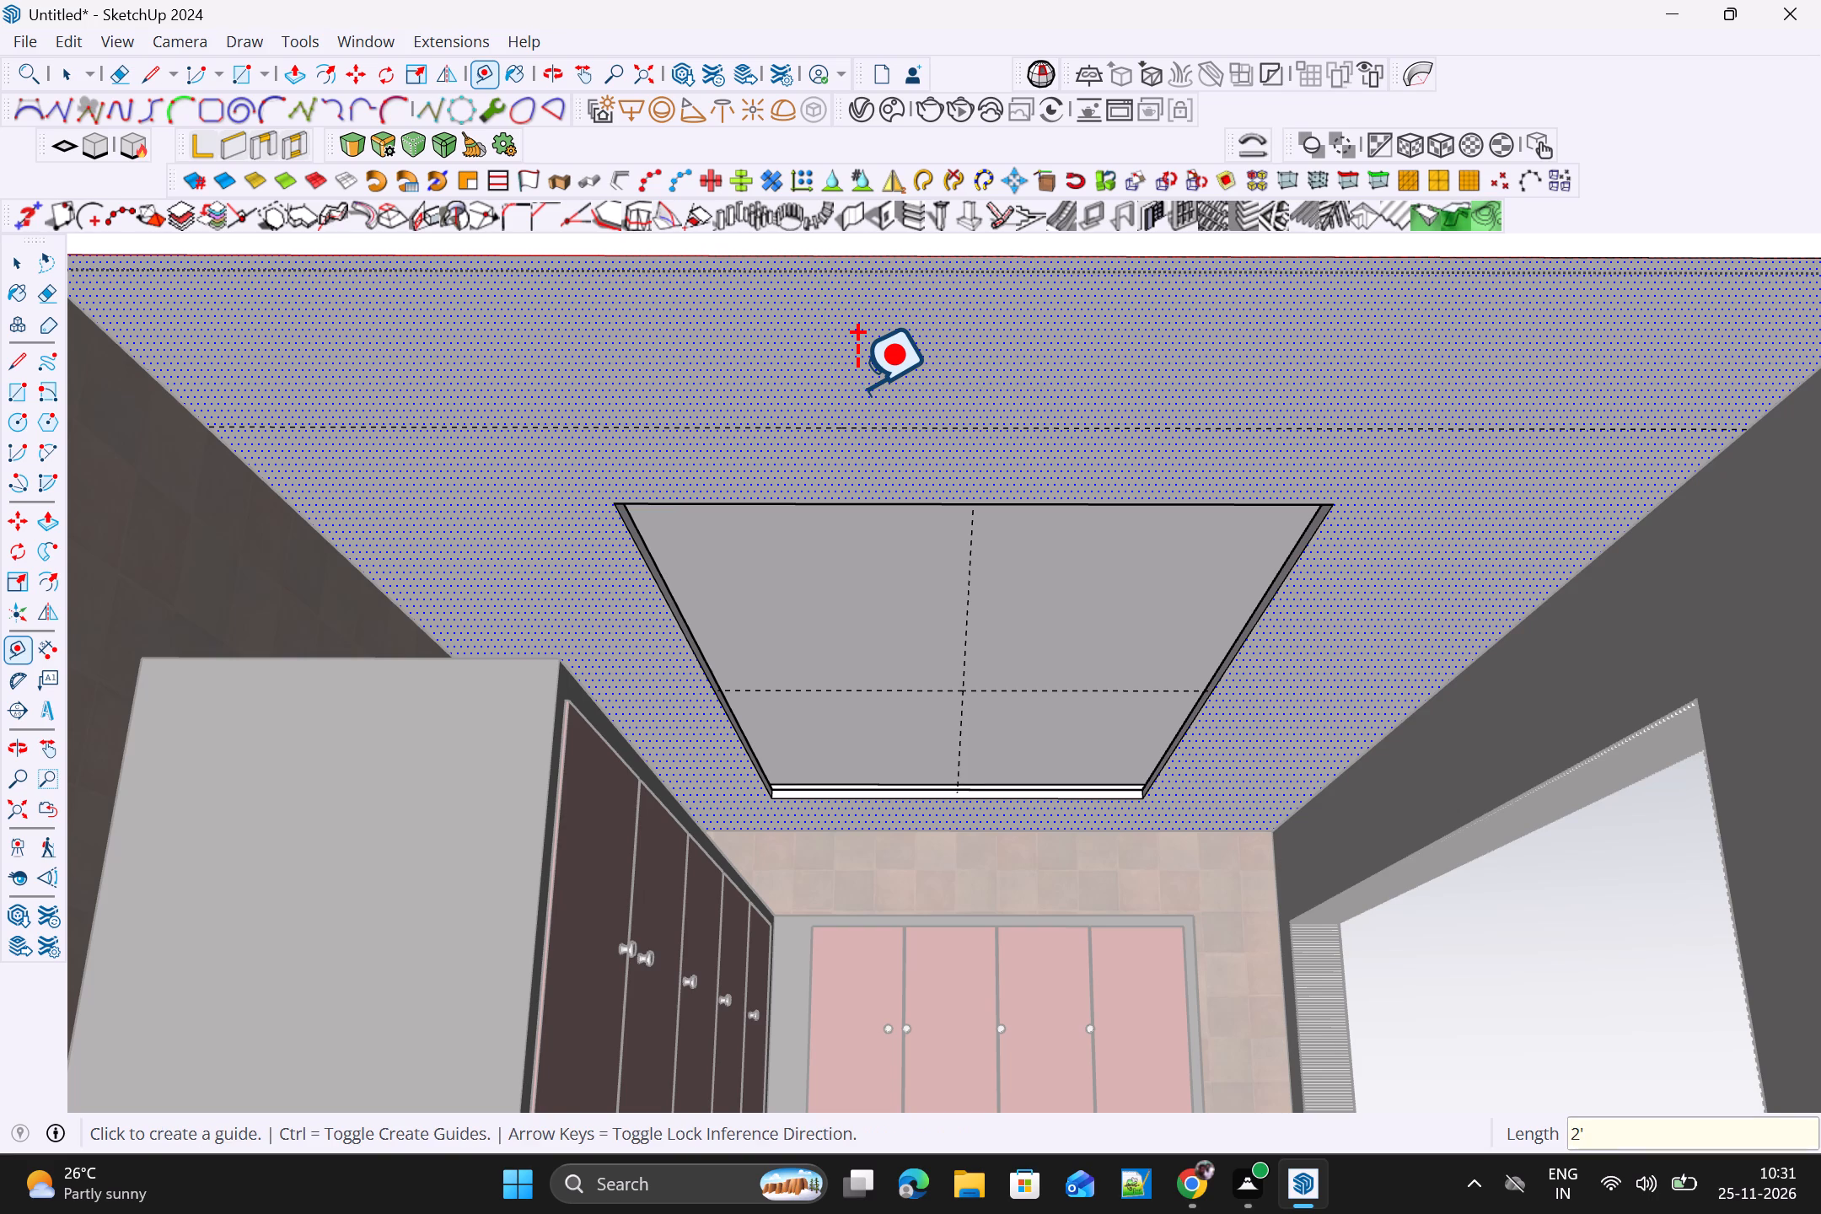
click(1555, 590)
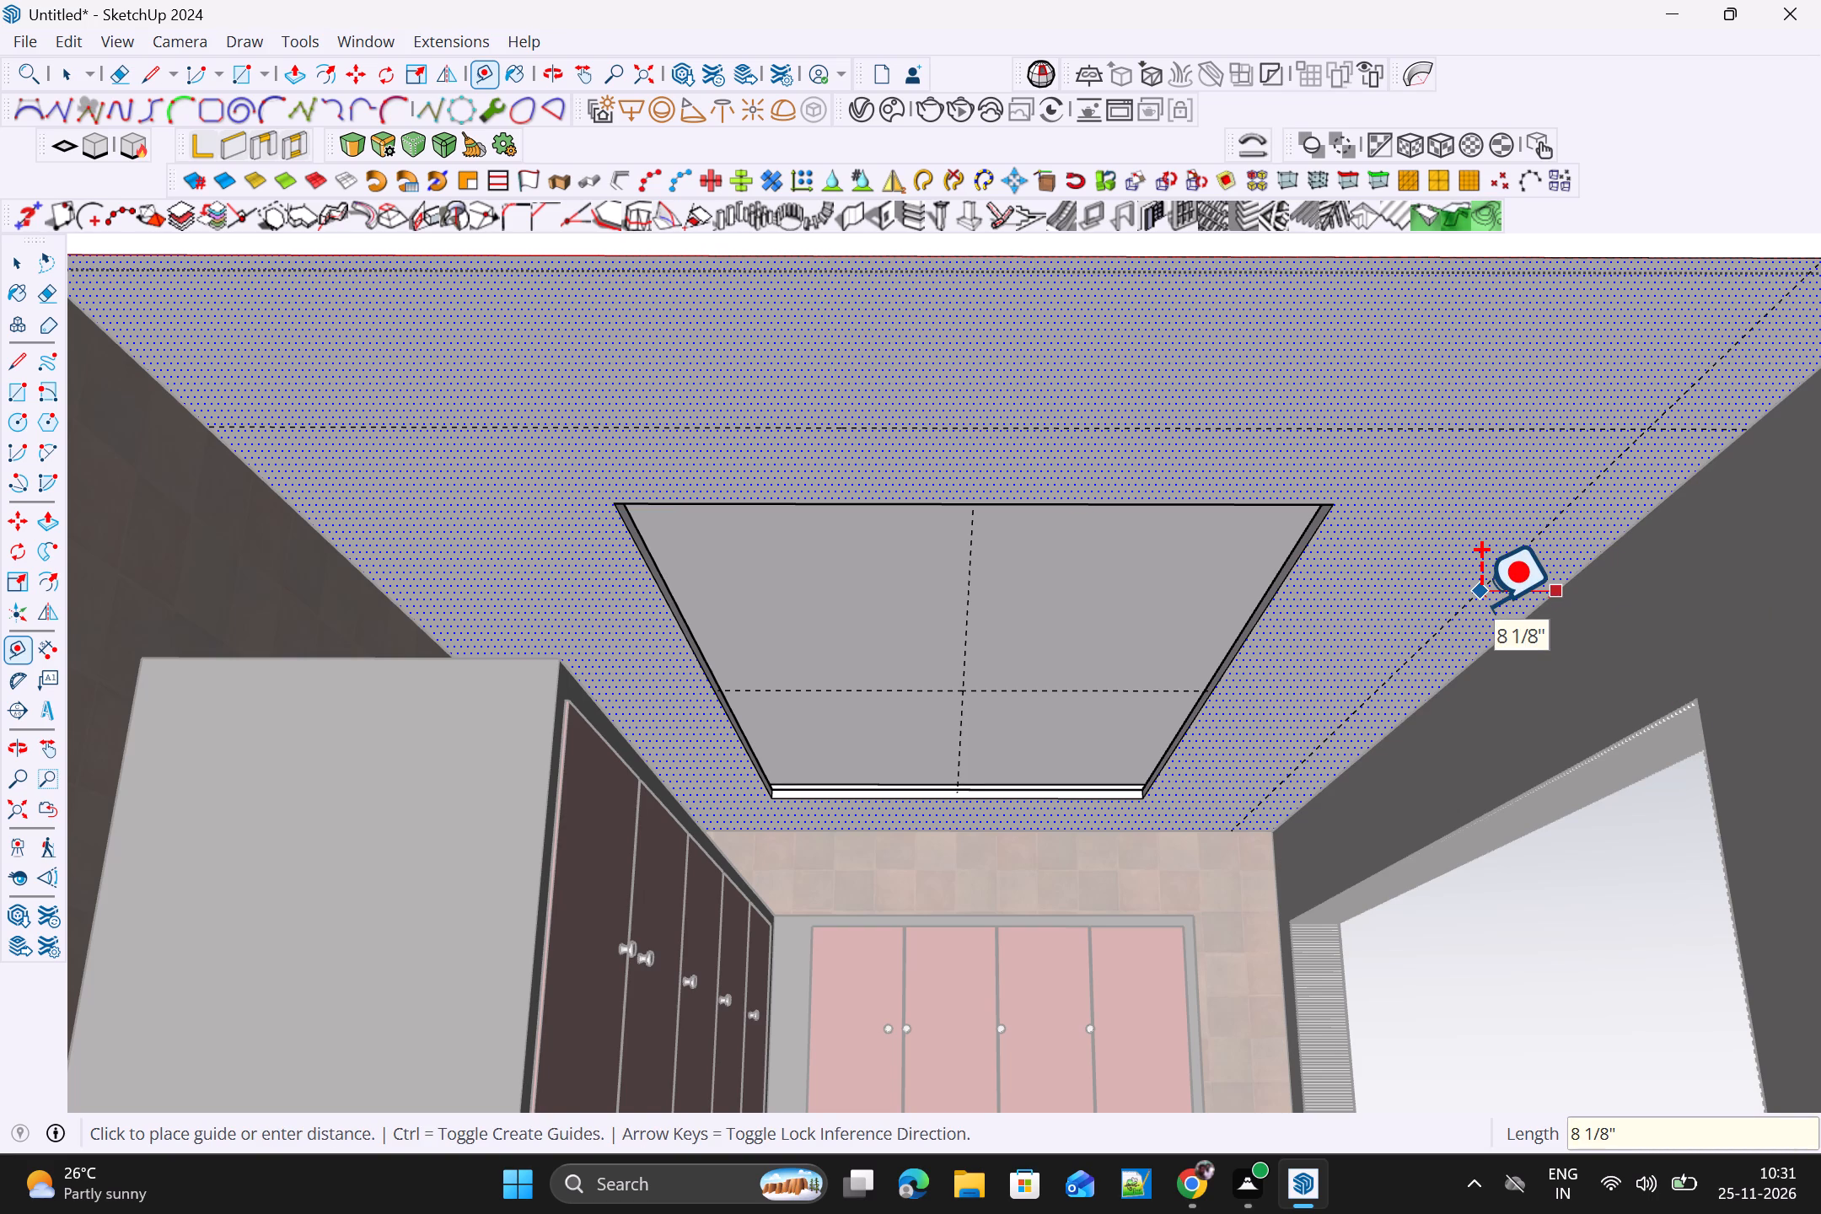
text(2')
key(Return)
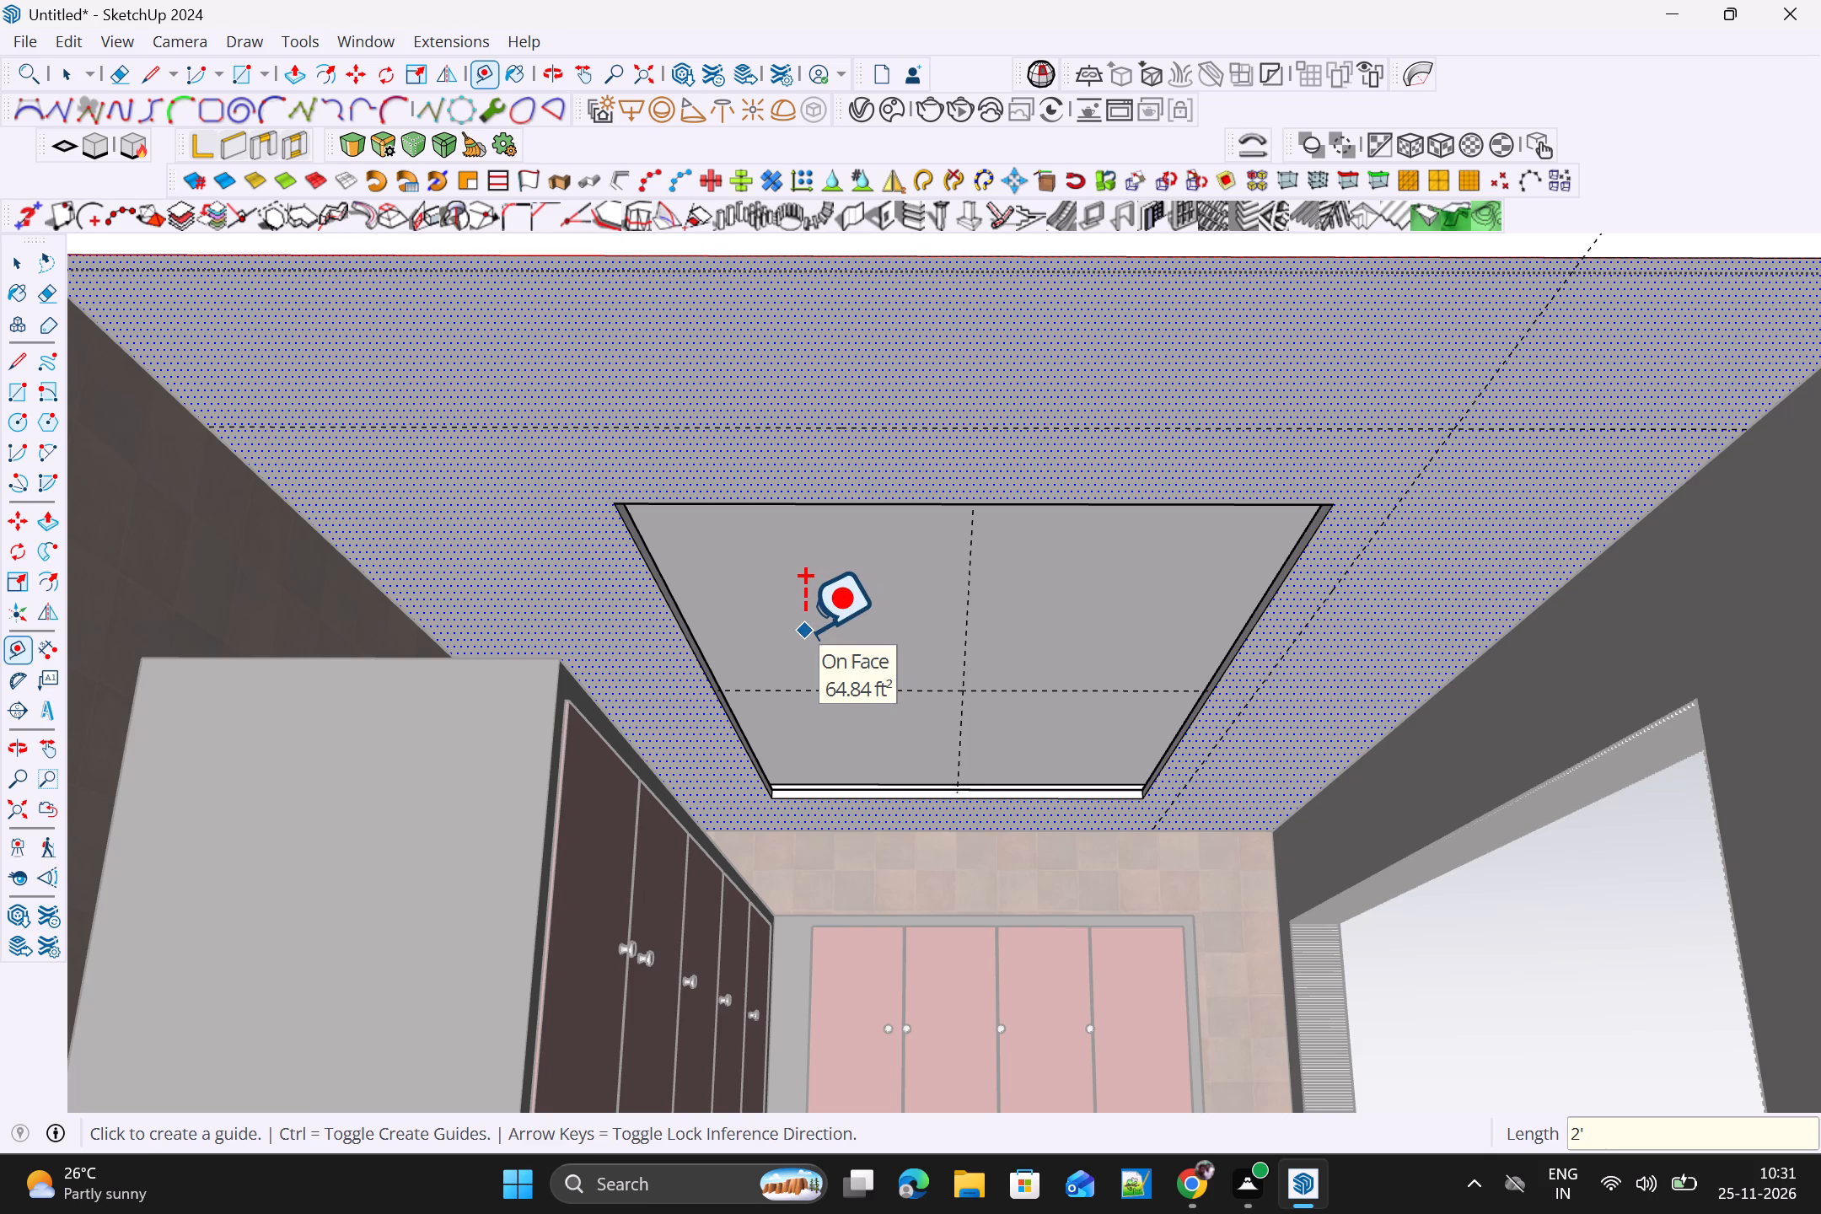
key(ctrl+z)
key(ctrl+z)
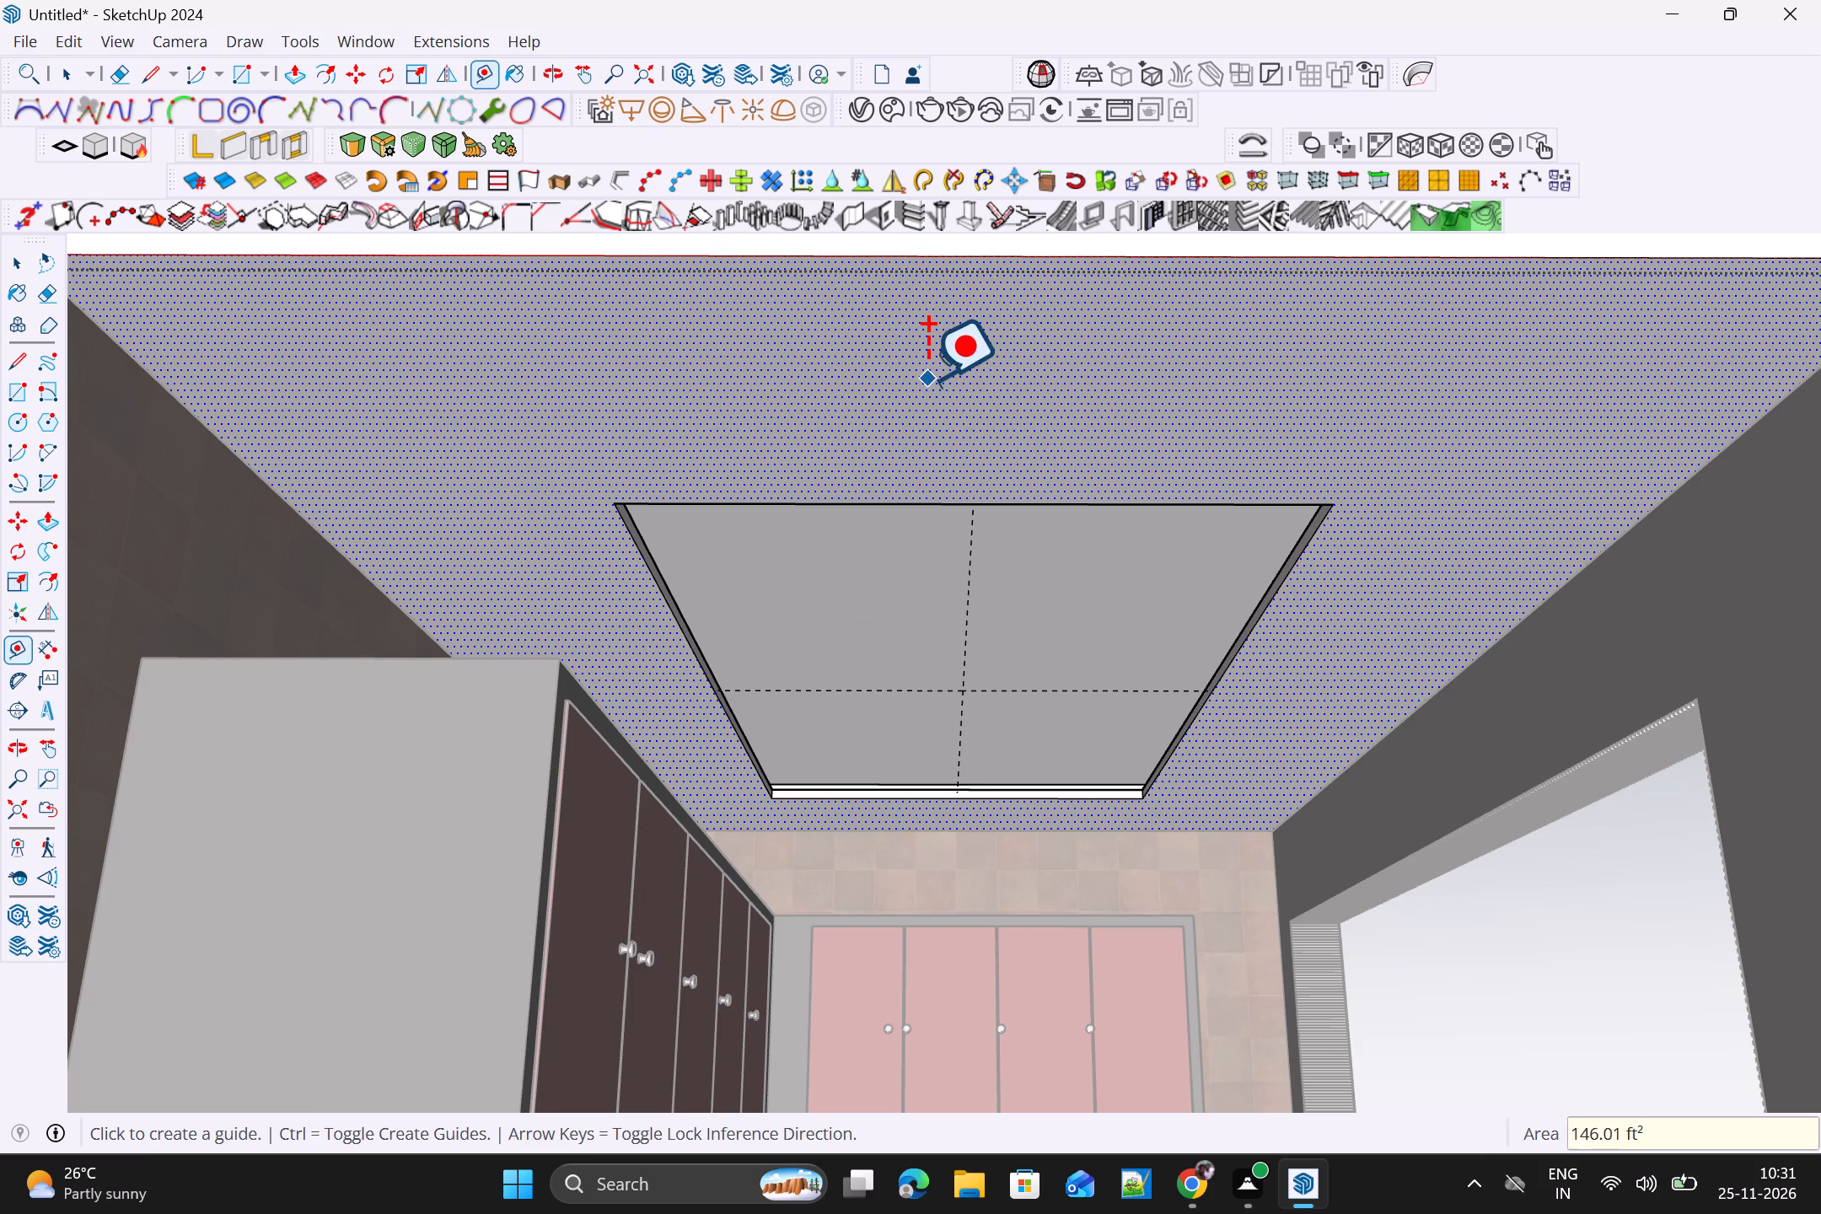
Place construction guides 1' in from the ceiling's open-end, slatted-wall side and long cabinet wall side edges.
scroll(927, 388, down, 2)
click(948, 286)
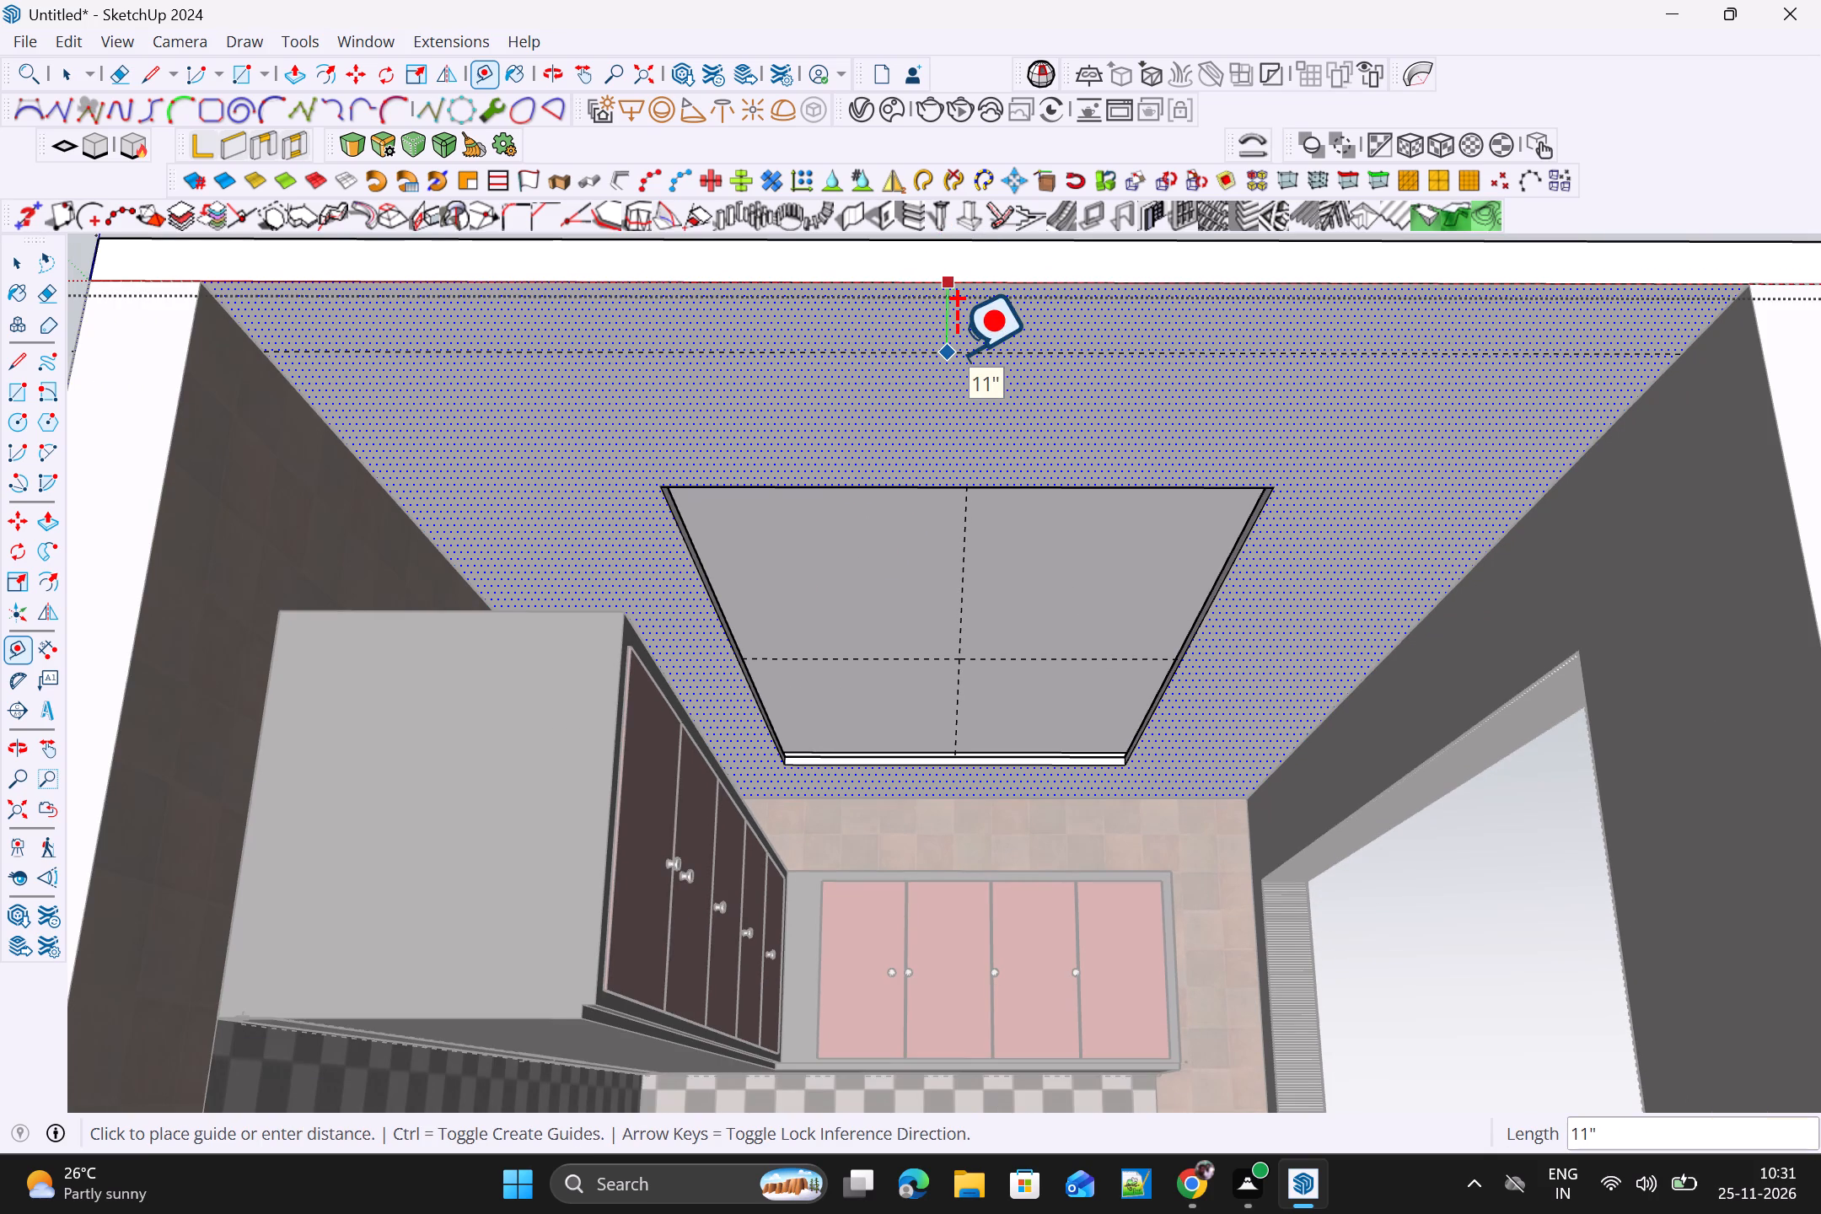
text(1')
key(Return)
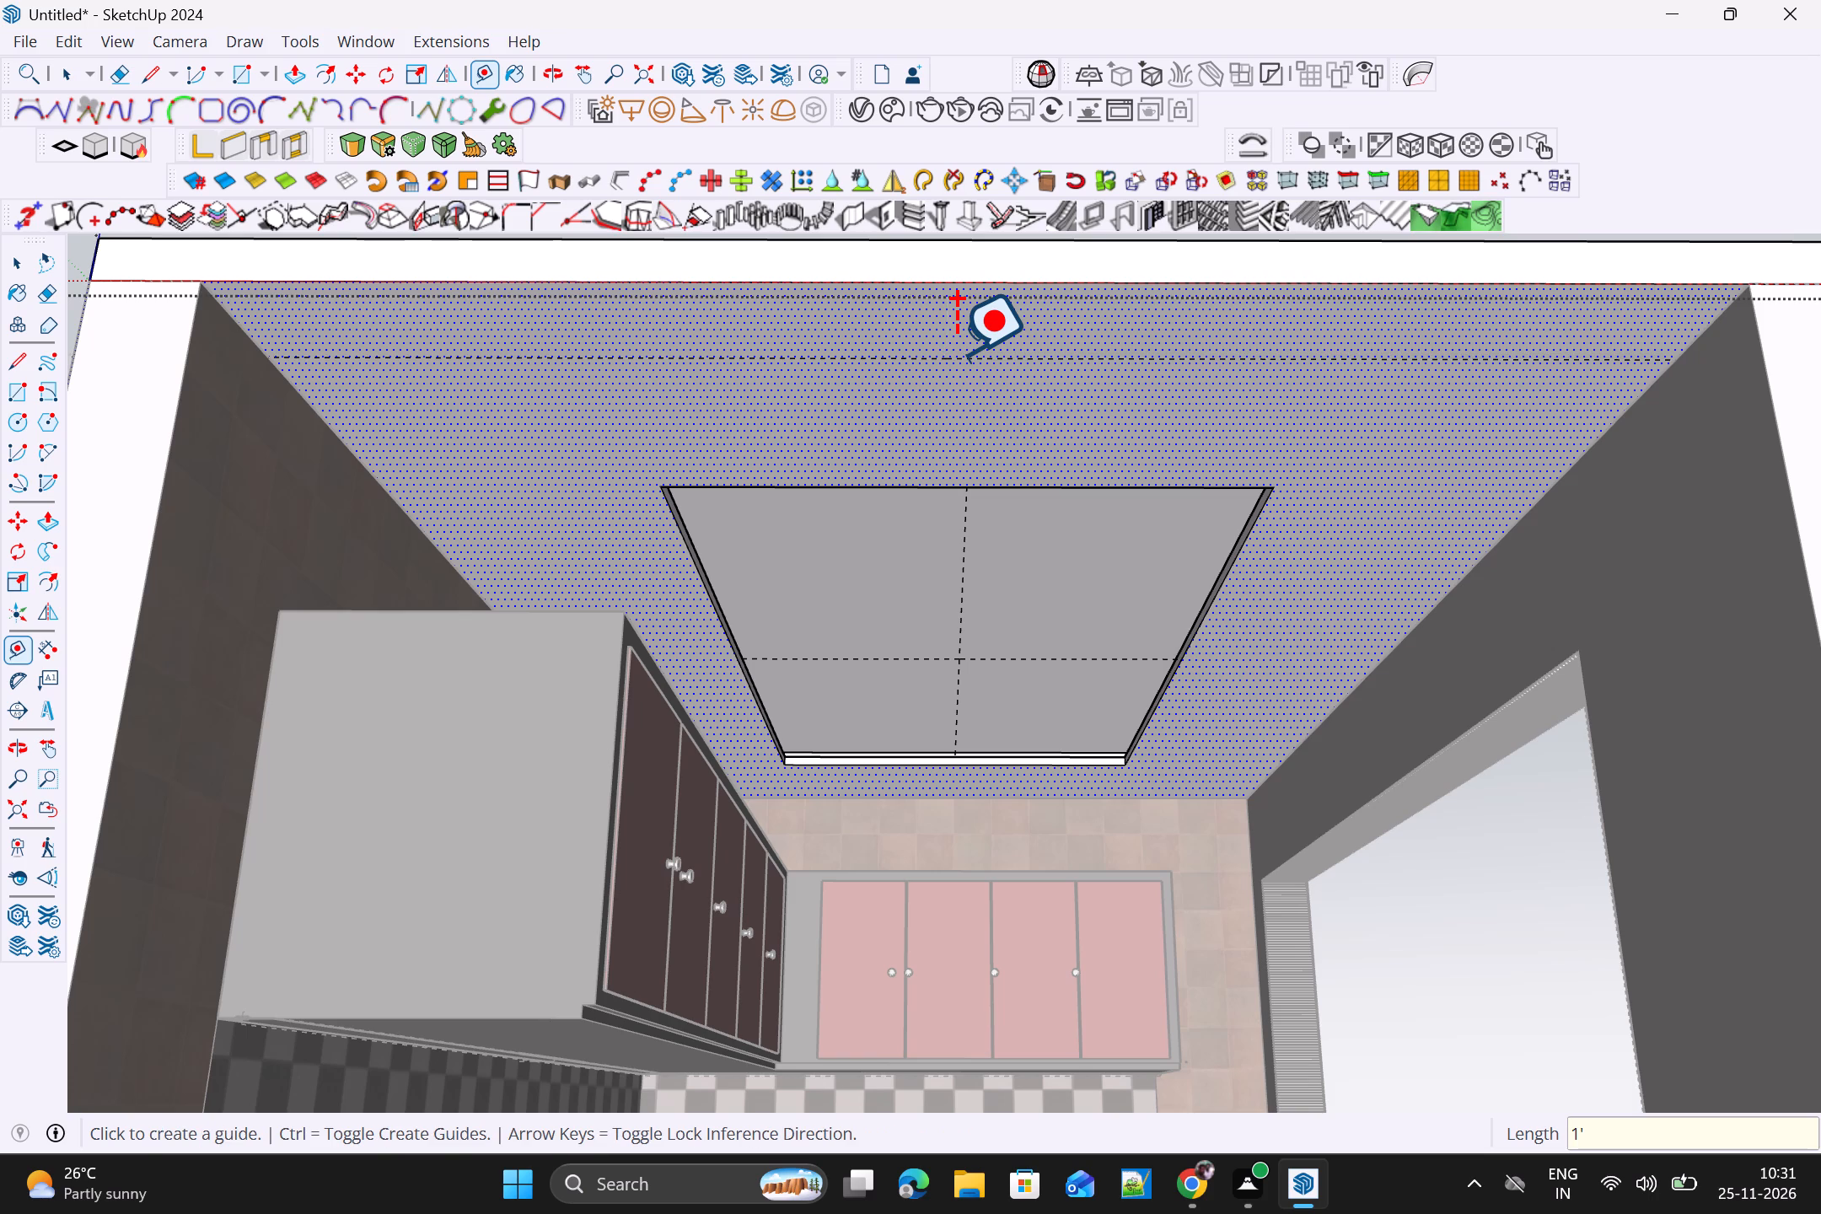
click(1563, 482)
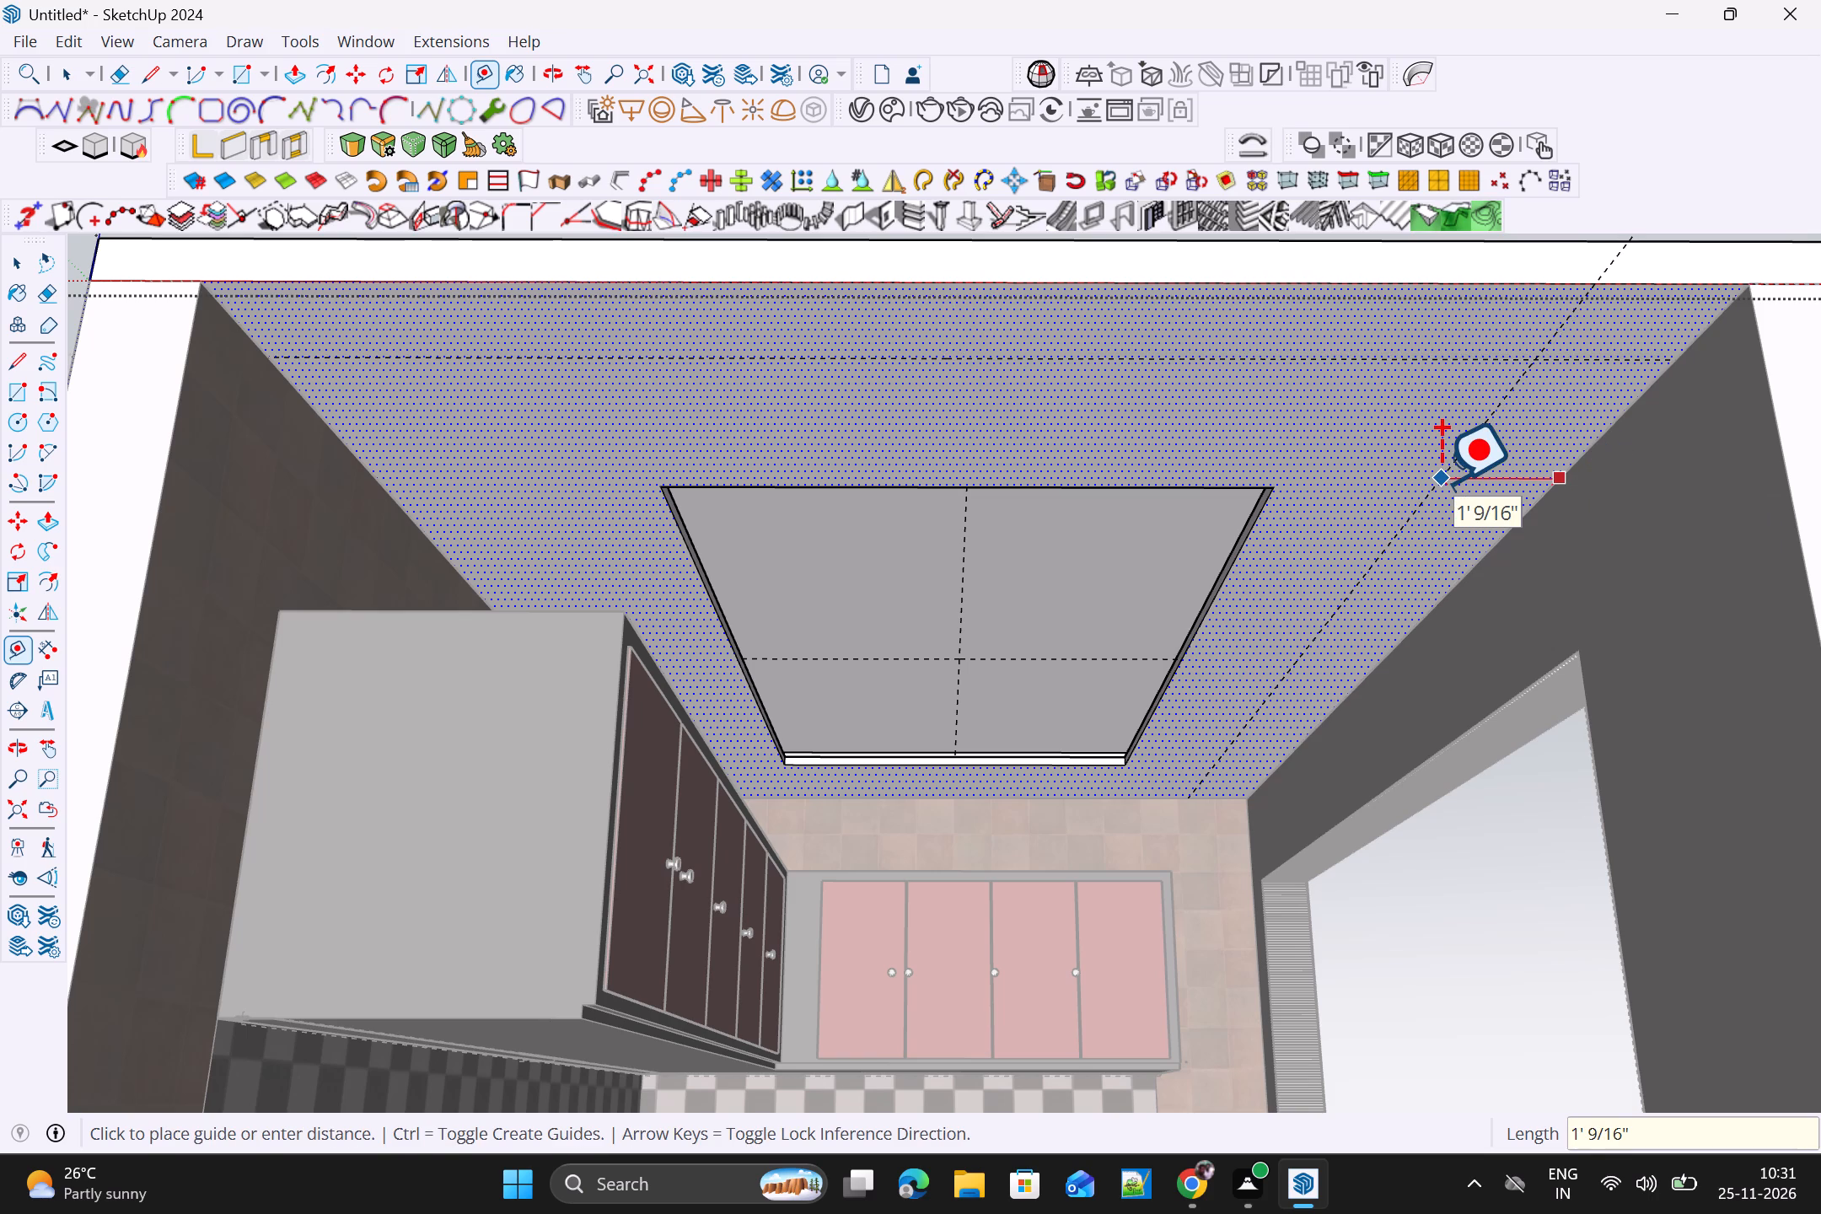
text(1')
key(Return)
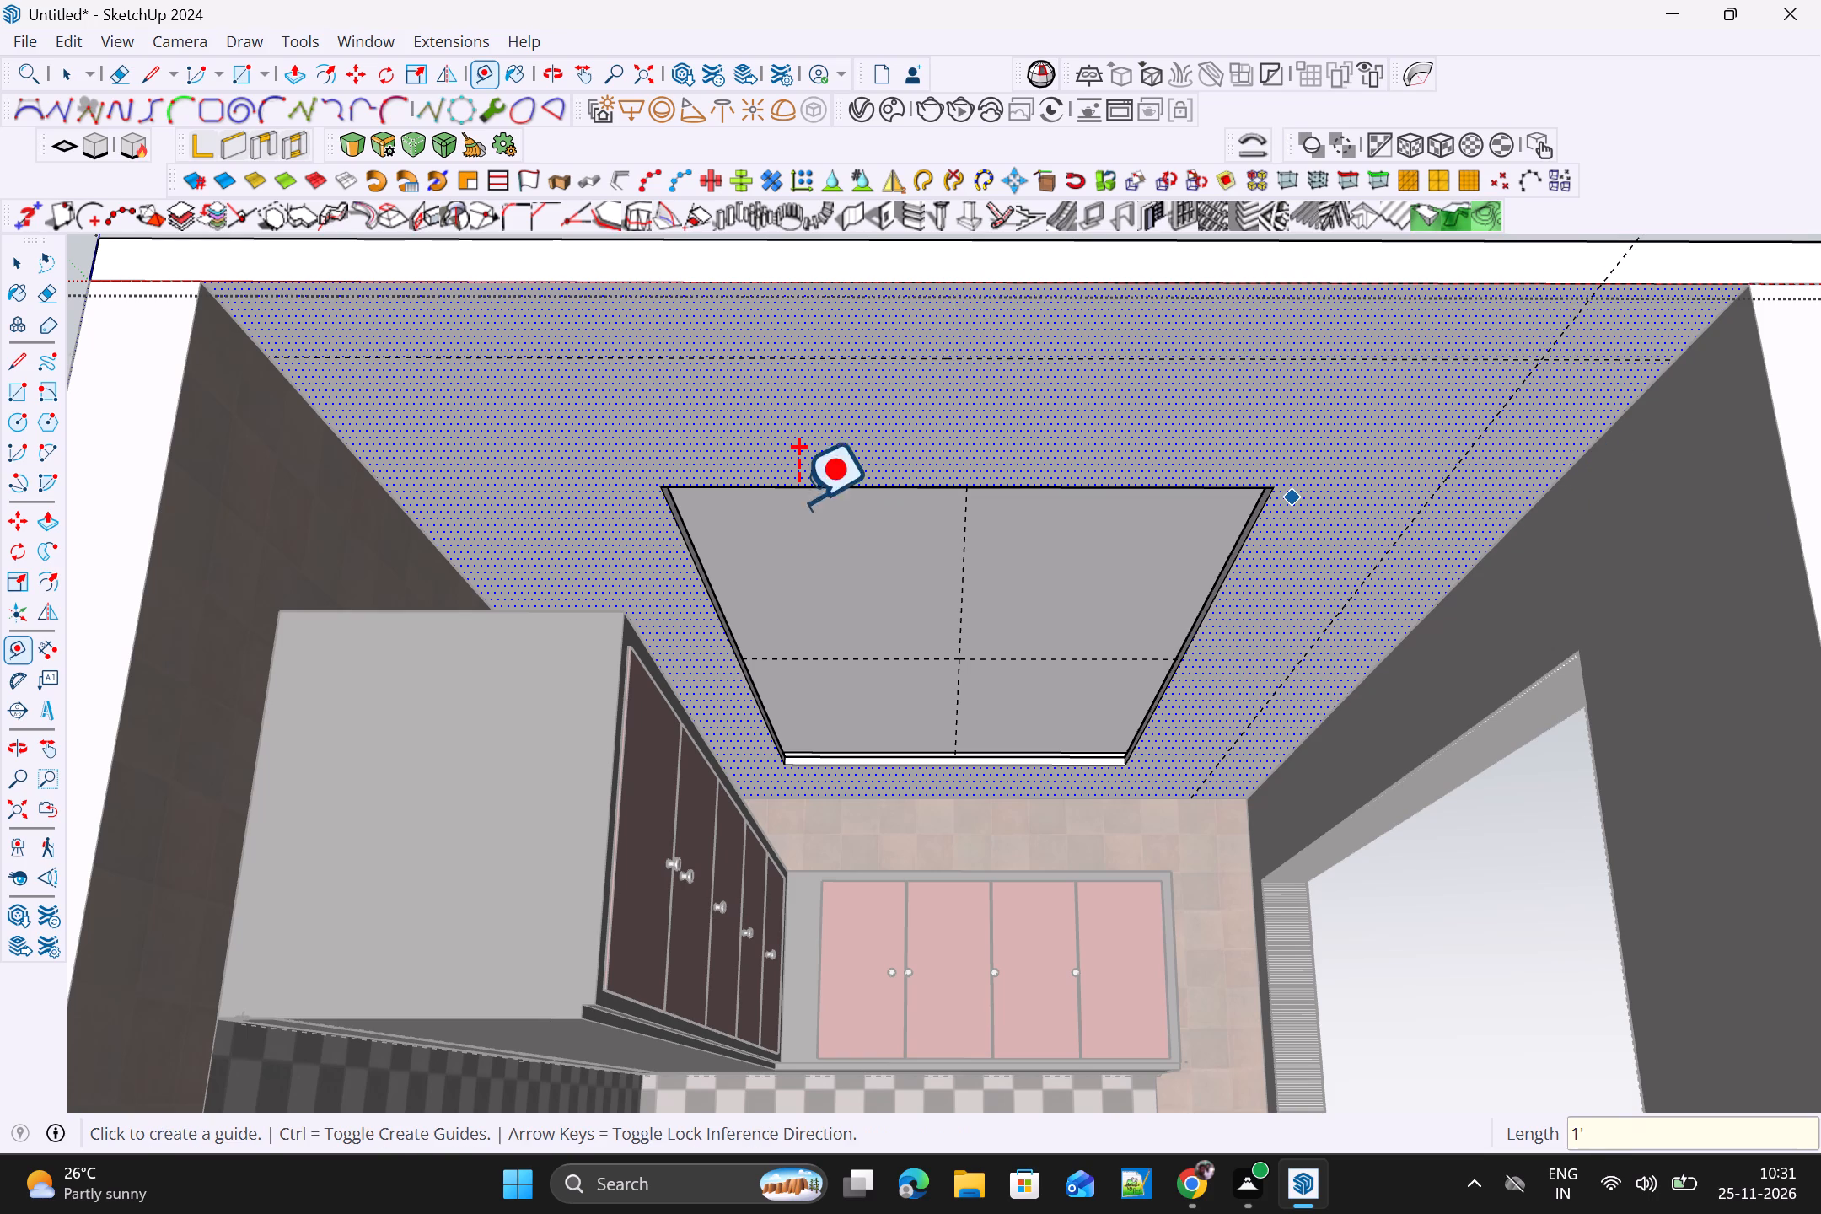
click(379, 480)
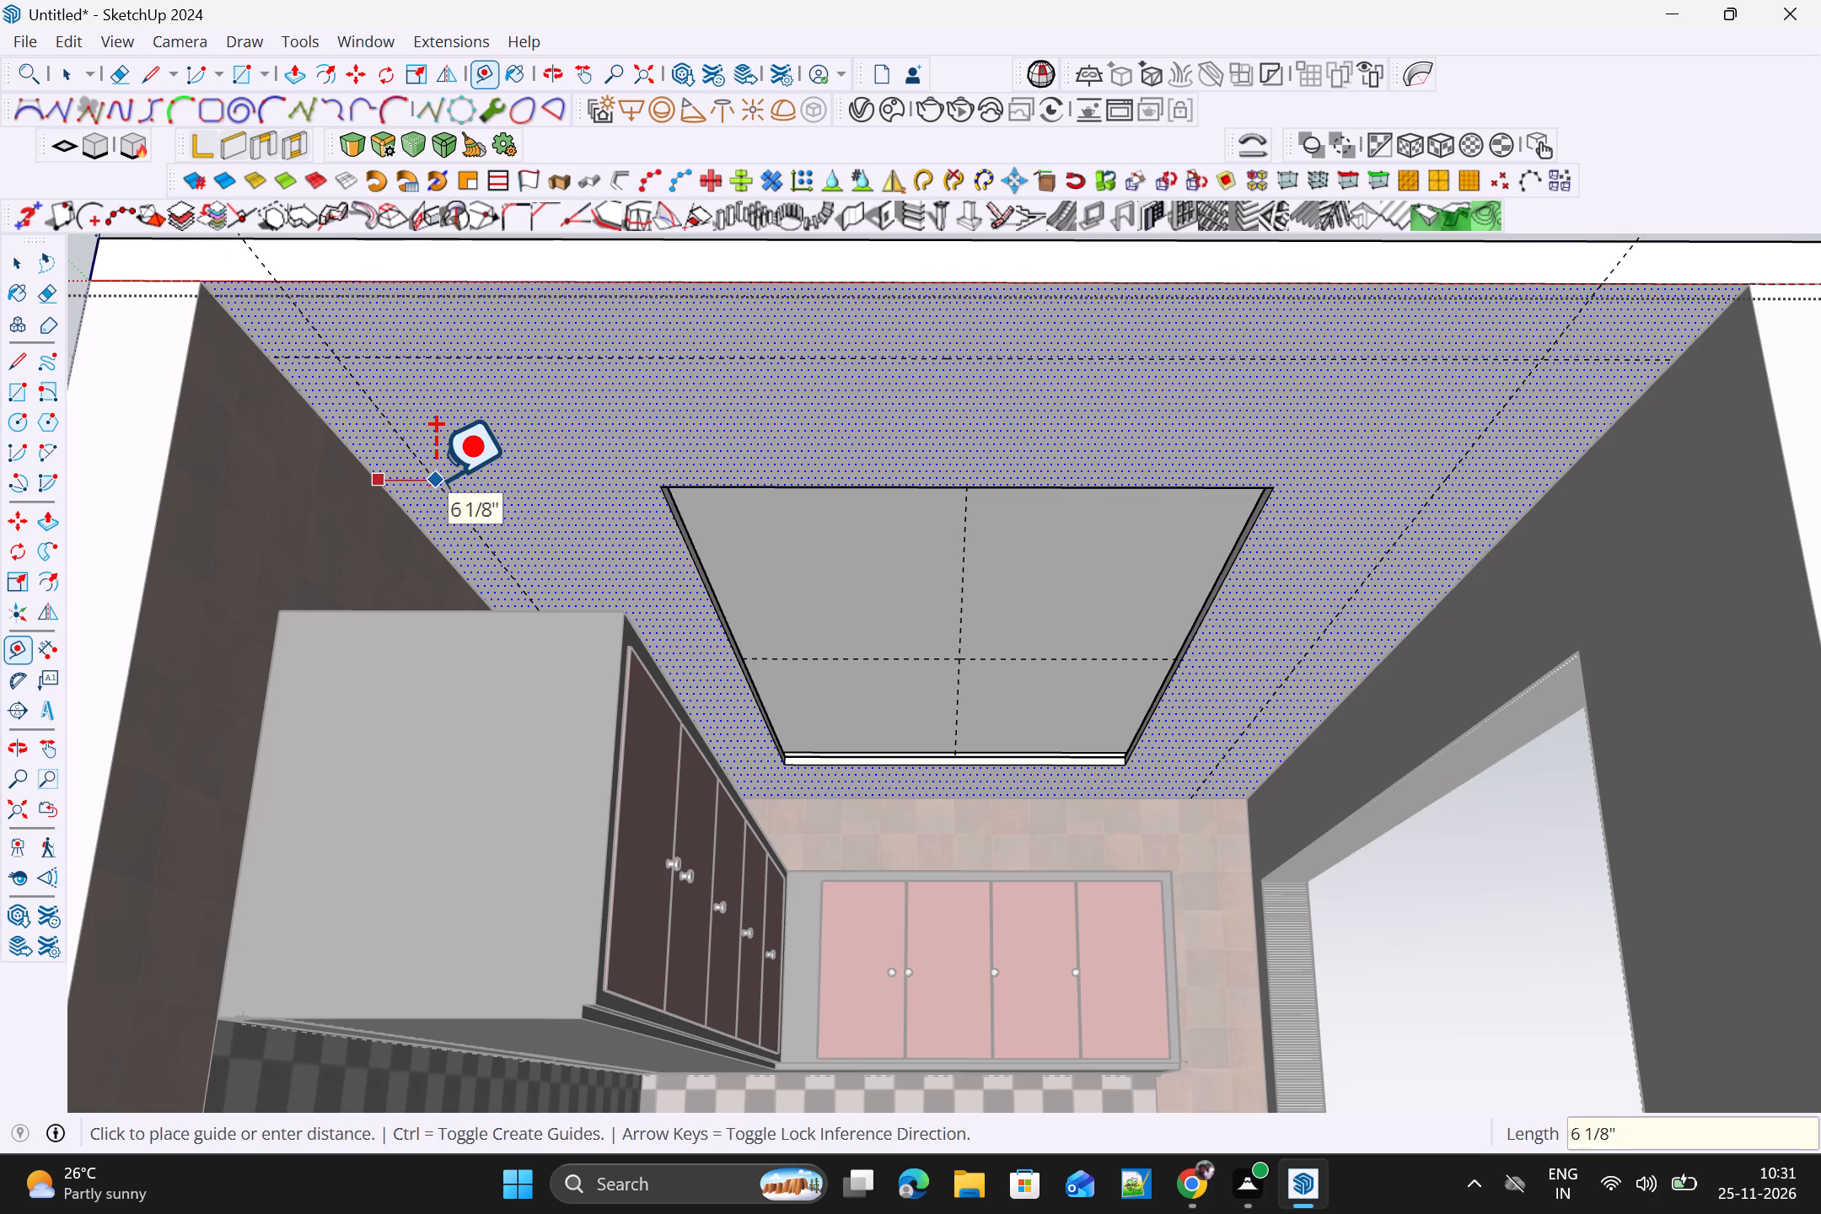
text(1')
key(Return)
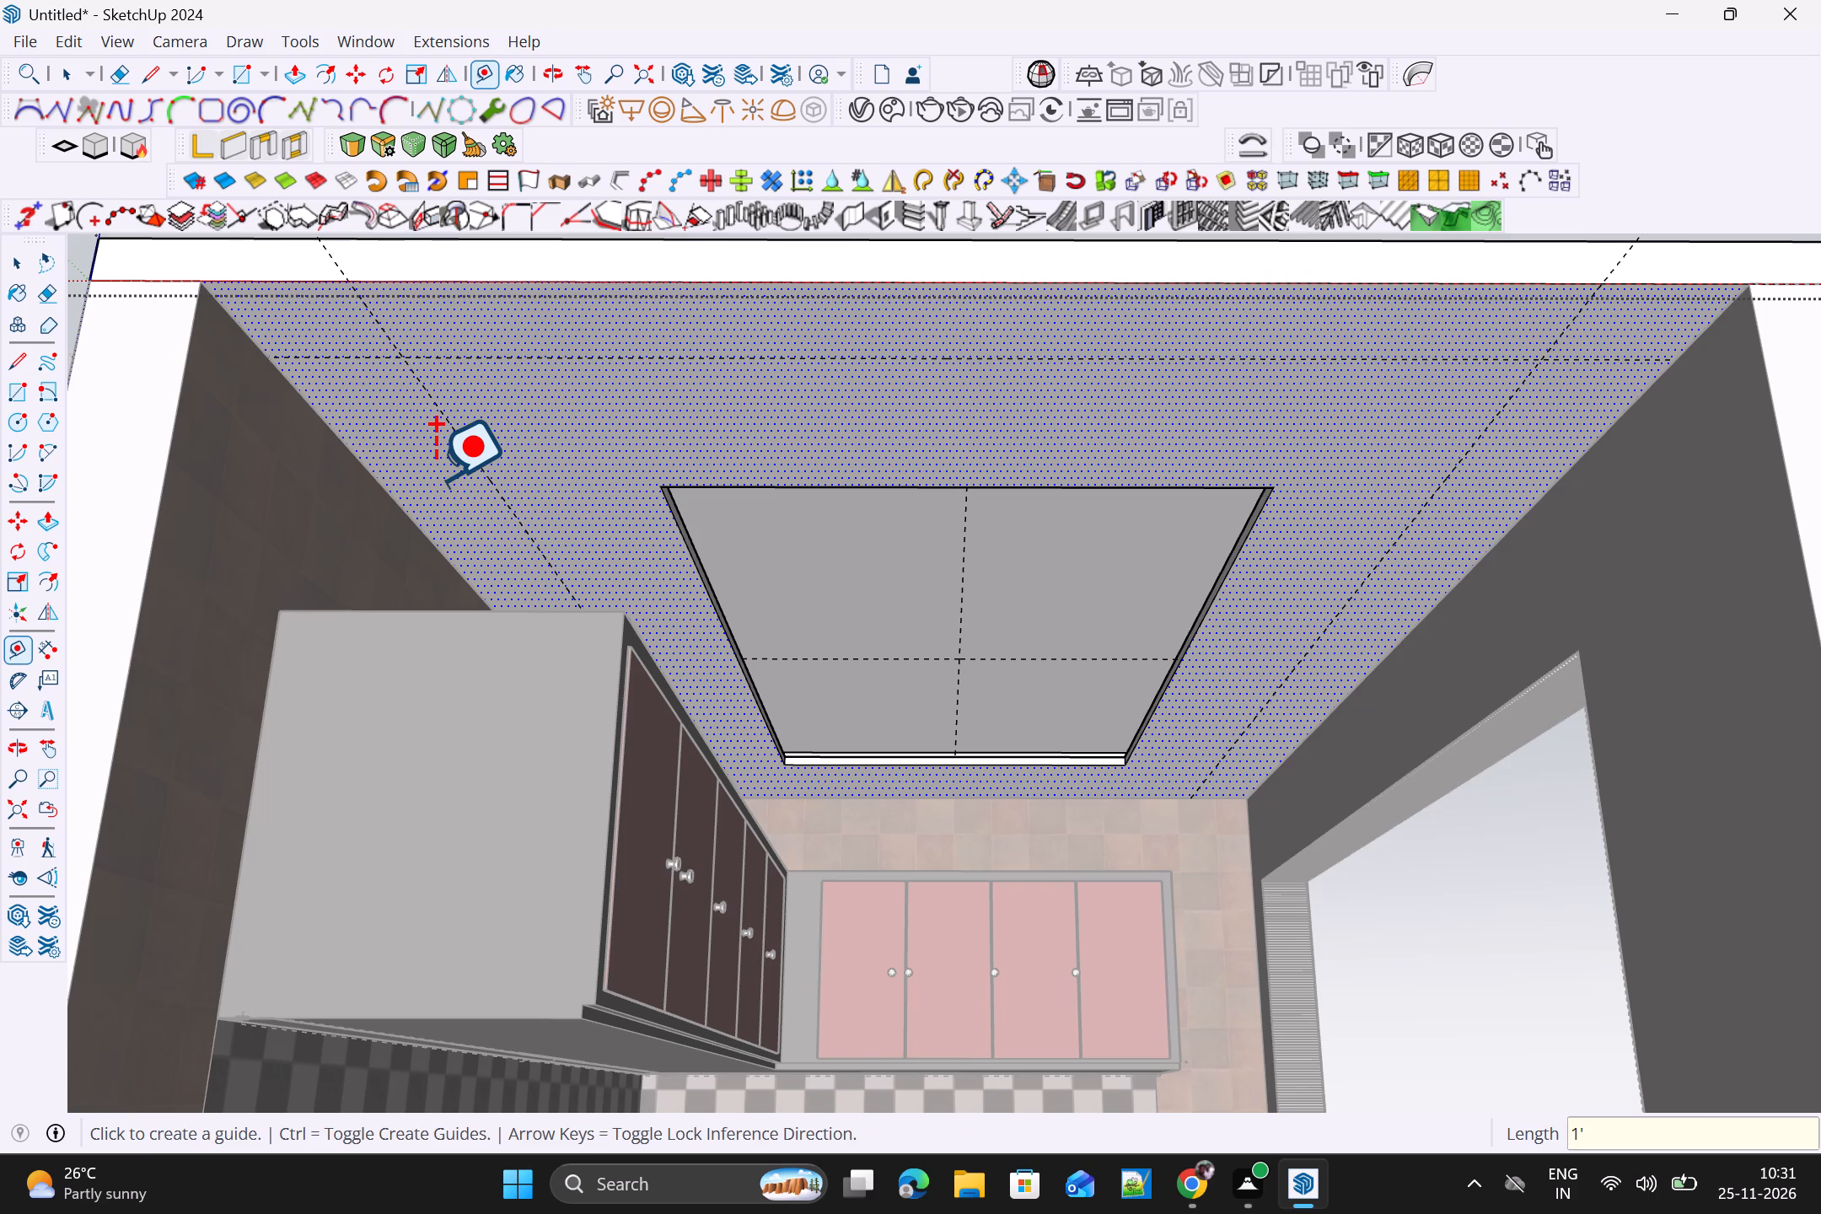
Place a construction guide 1' in from the ceiling's edge along the short cabinet wall.
scroll(449, 479, down, 2)
middle_drag(664, 508, 755, 557)
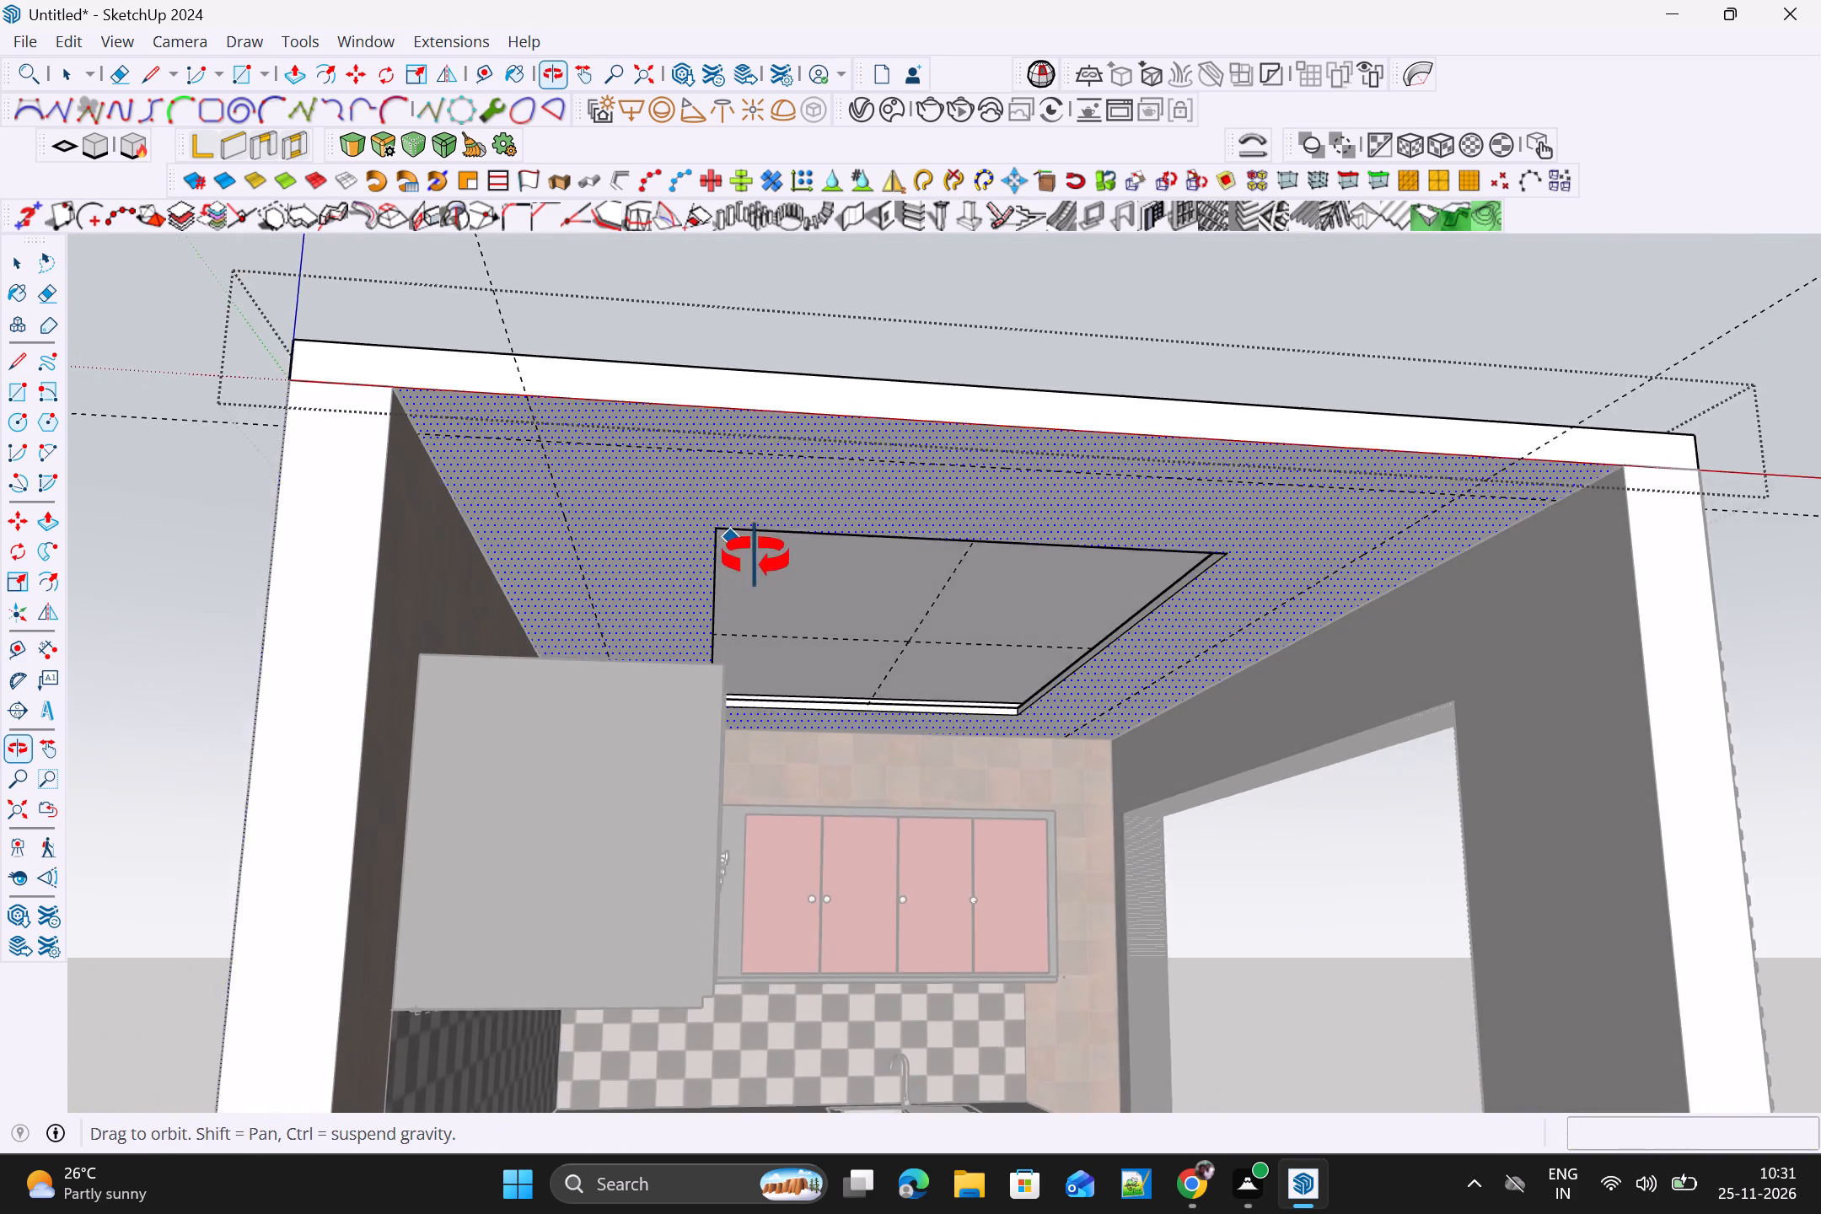
middle_drag(755, 557, 717, 532)
scroll(1099, 774, up, 8)
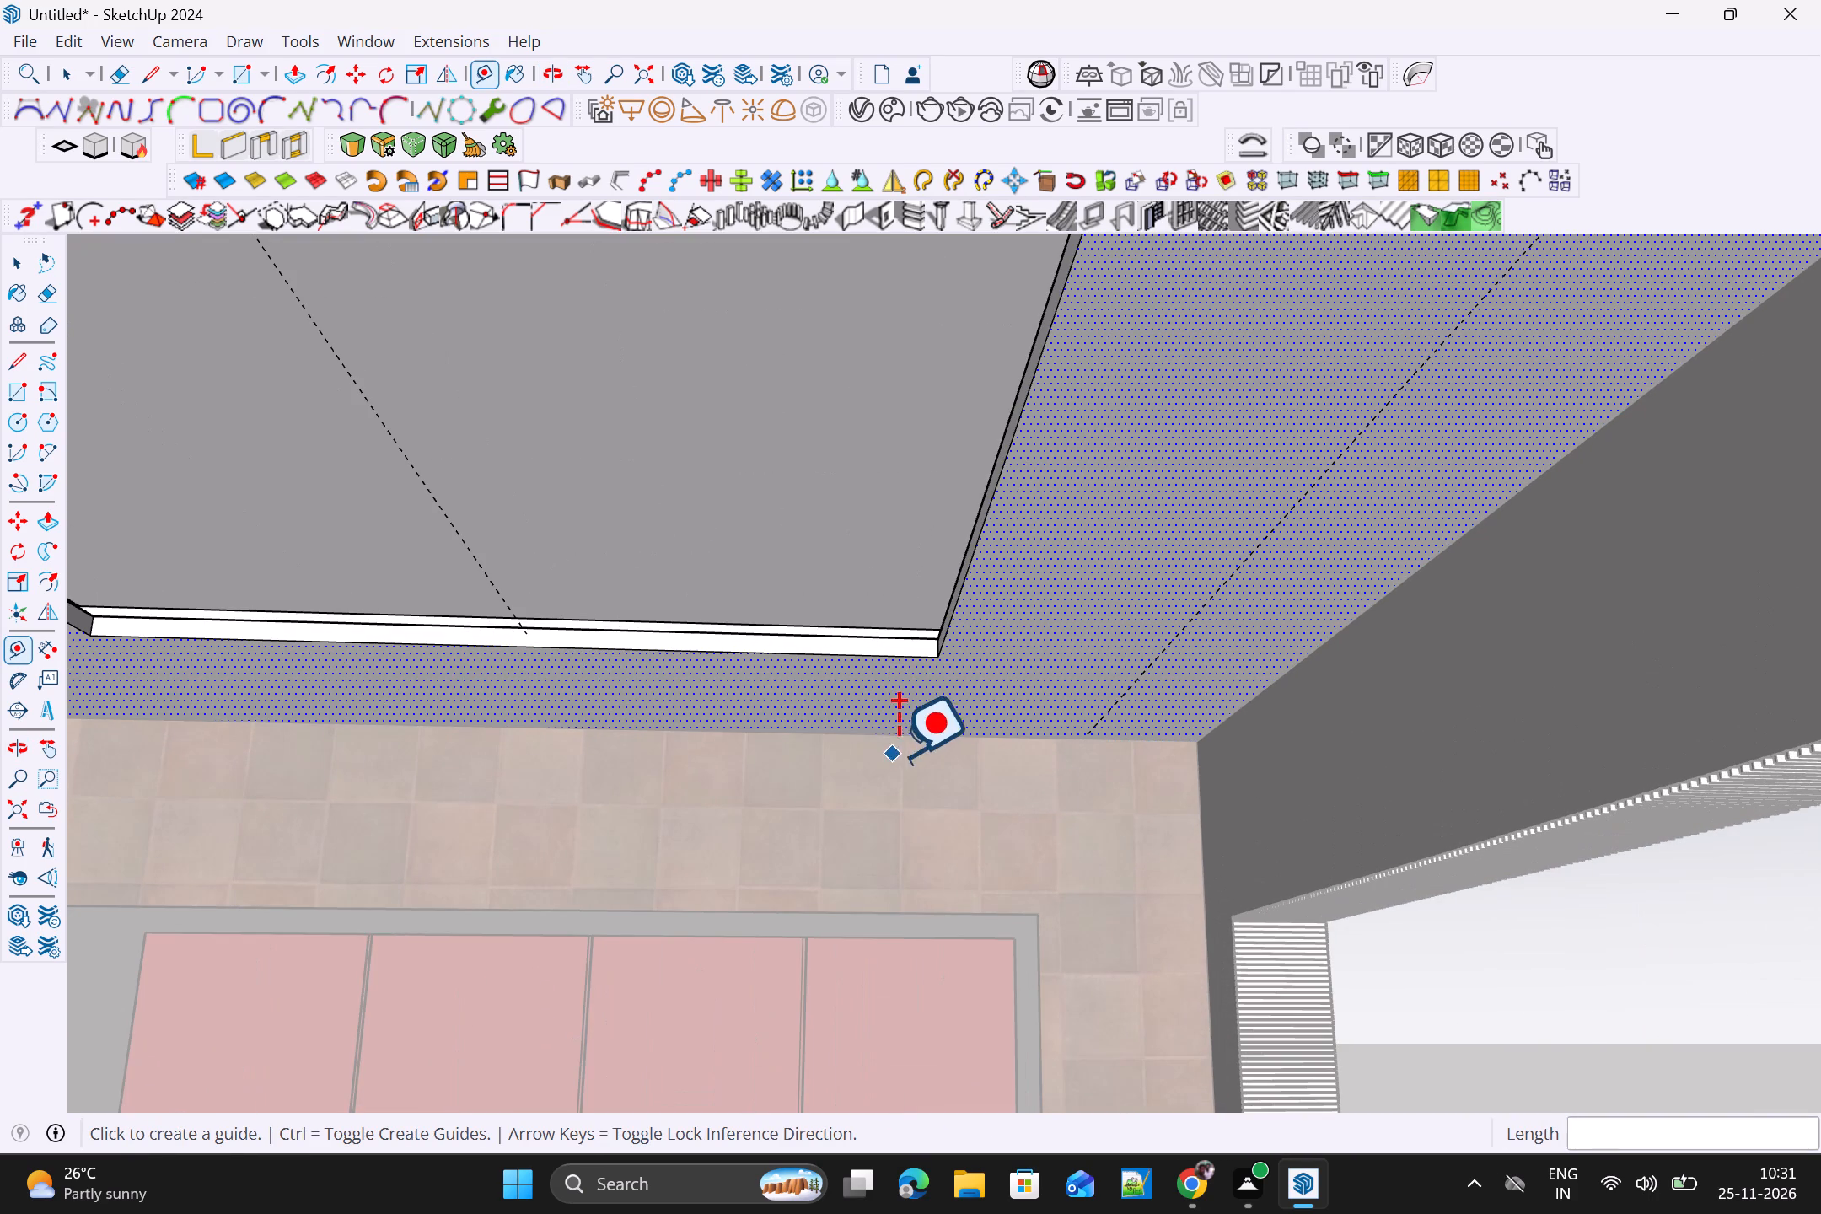
click(925, 739)
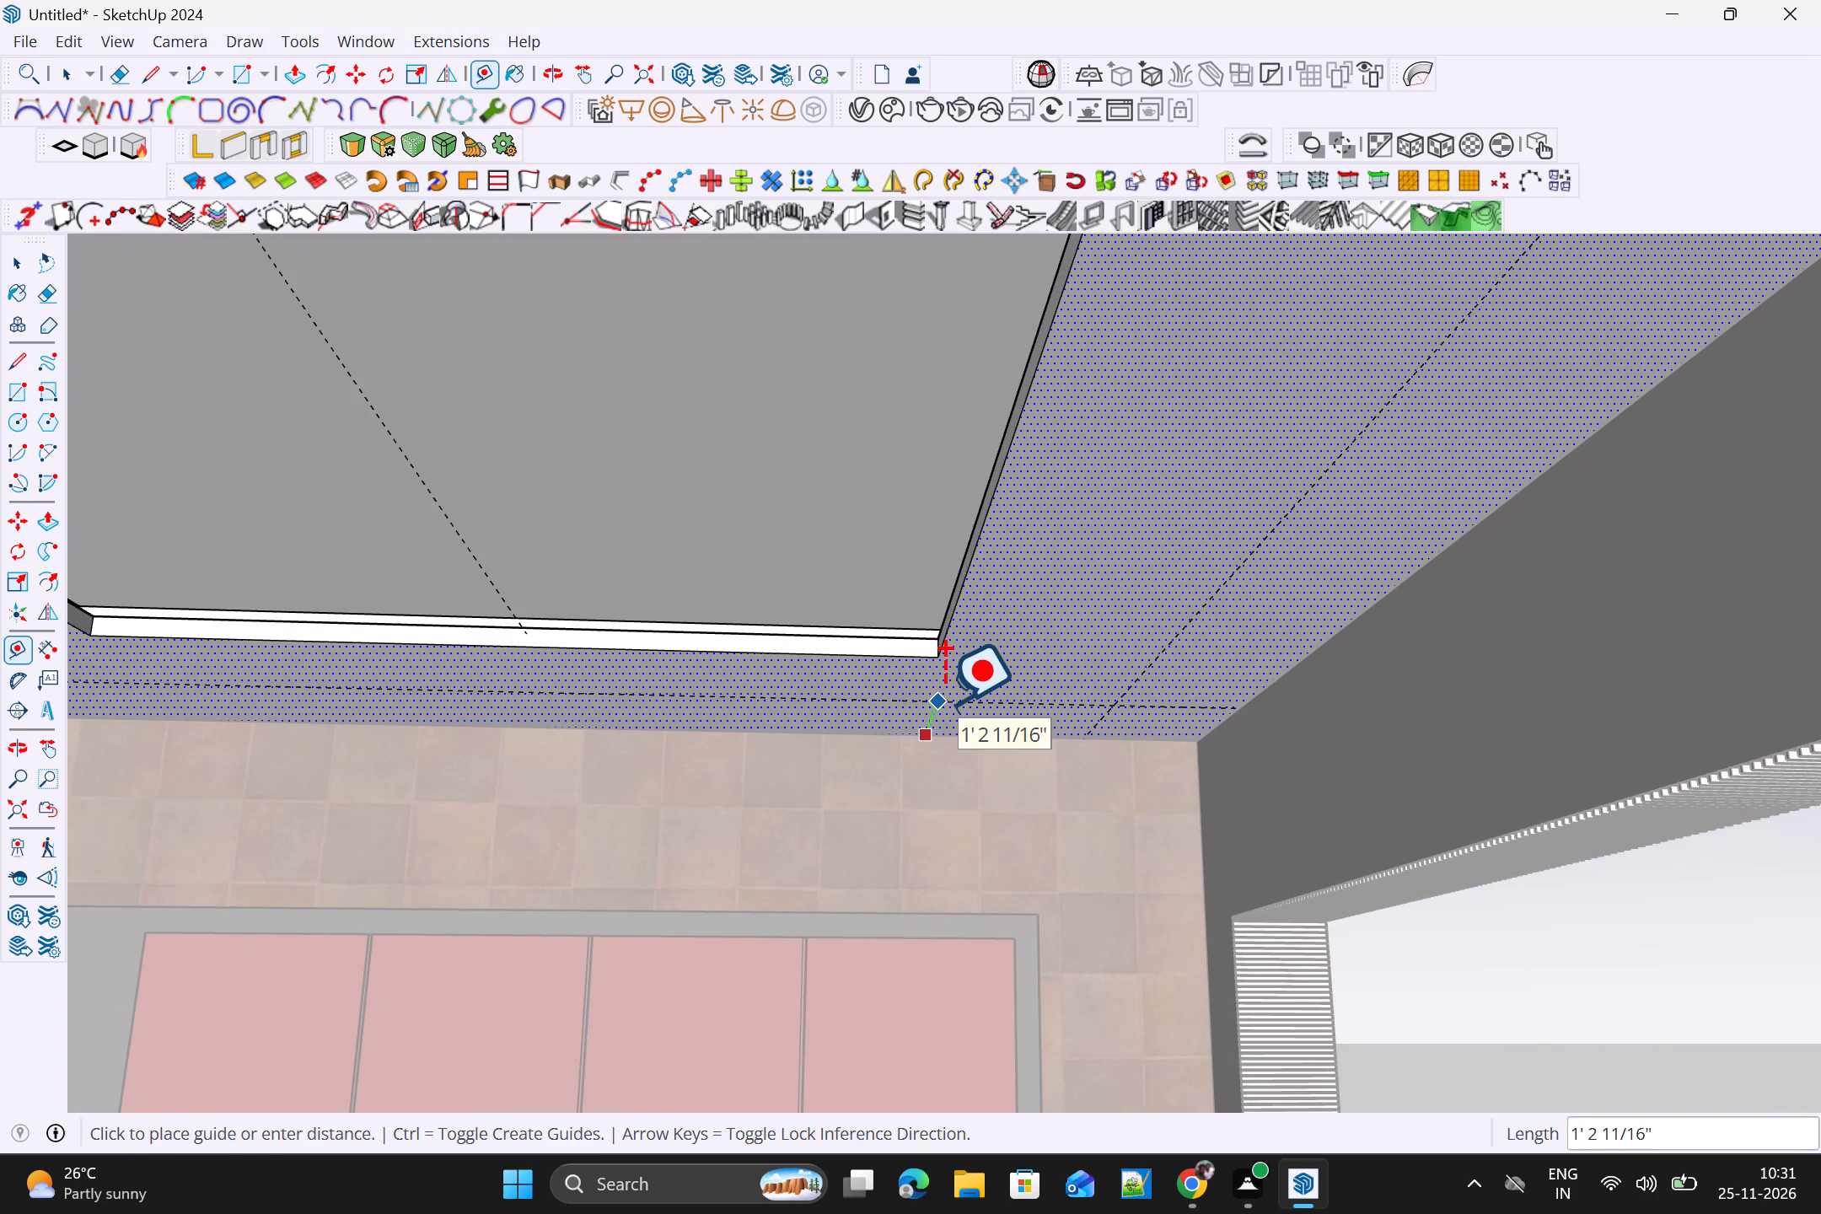
text(1')
key(Return)
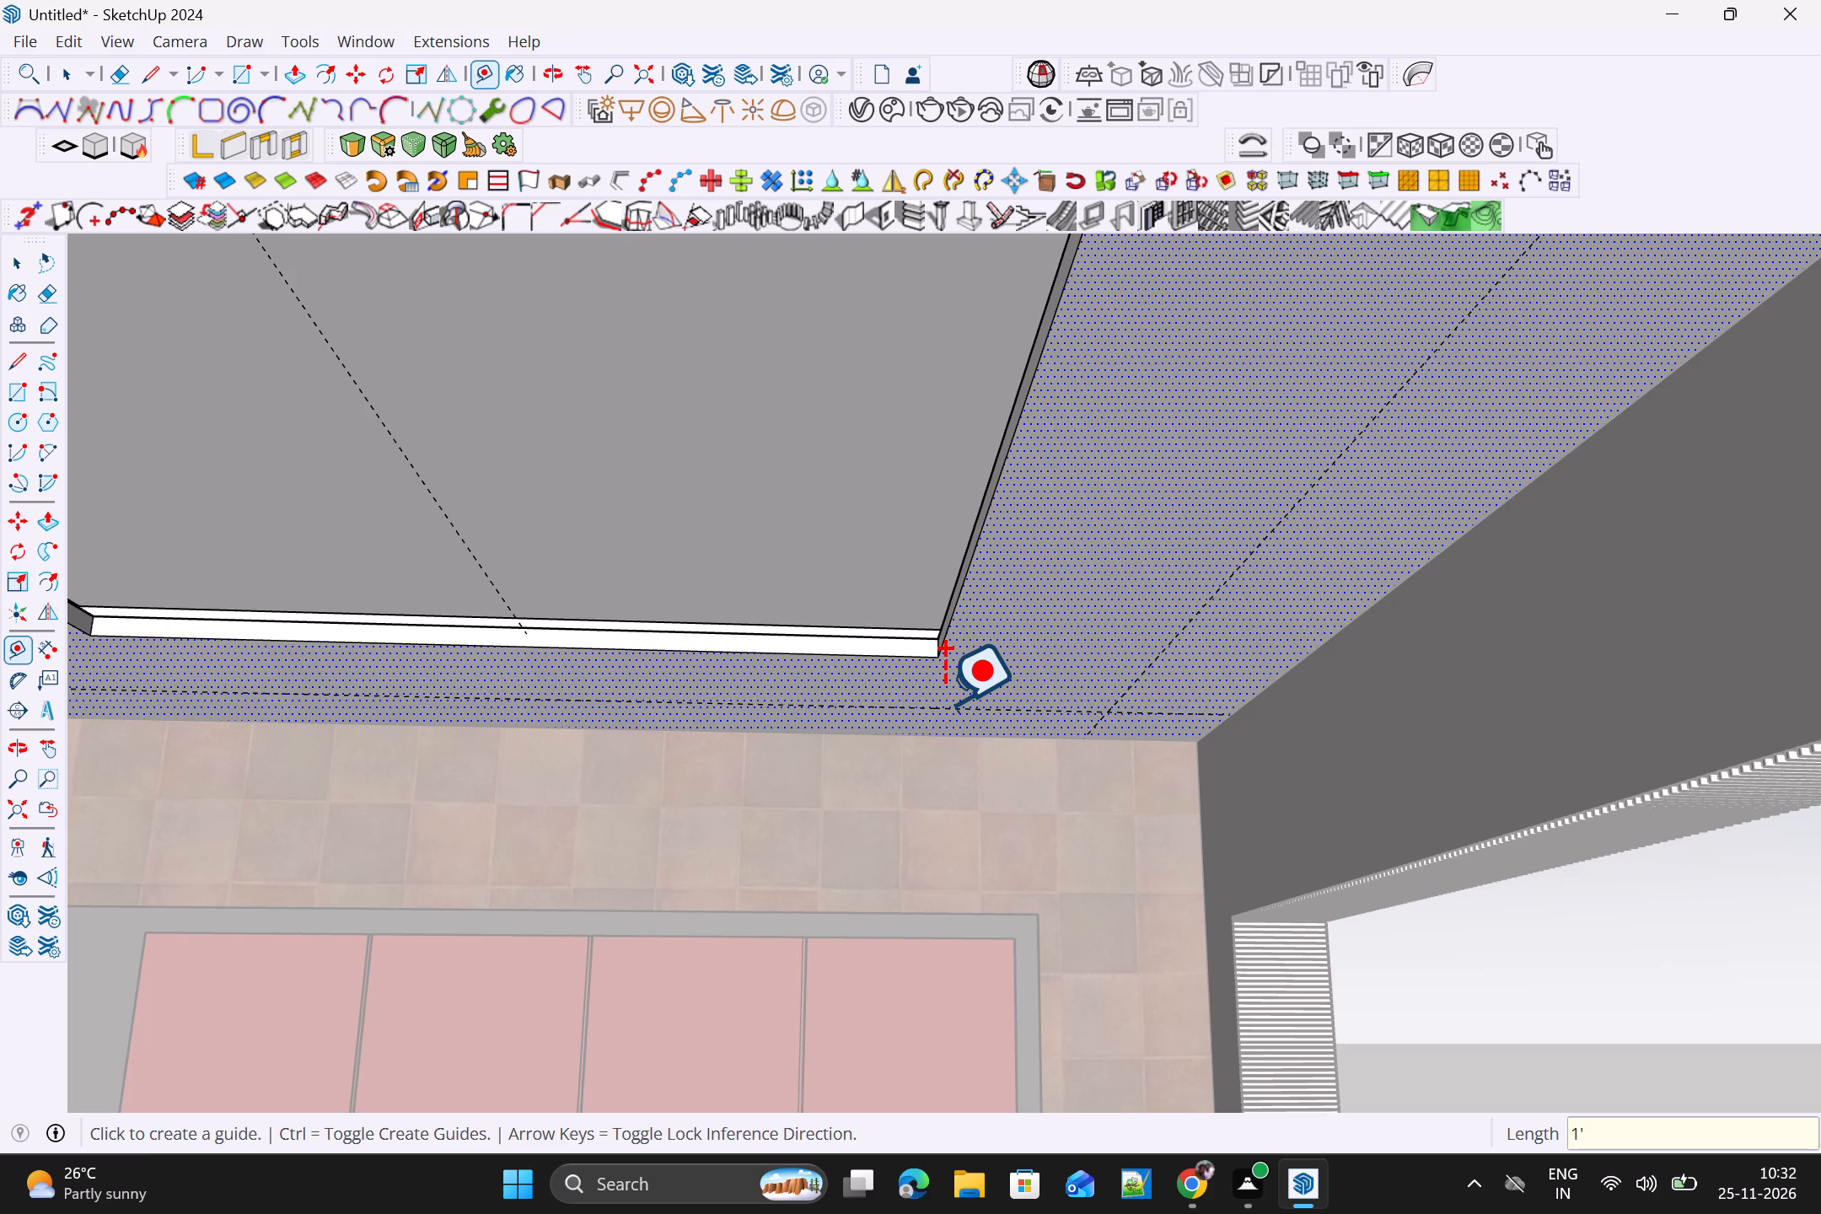
Draw a rectangle about 4 5/16" by 7" on the ceiling over the guide crossing near the open-end, long cabinet wall corner.
scroll(944, 704, down, 7)
middle_drag(1024, 717, 1017, 798)
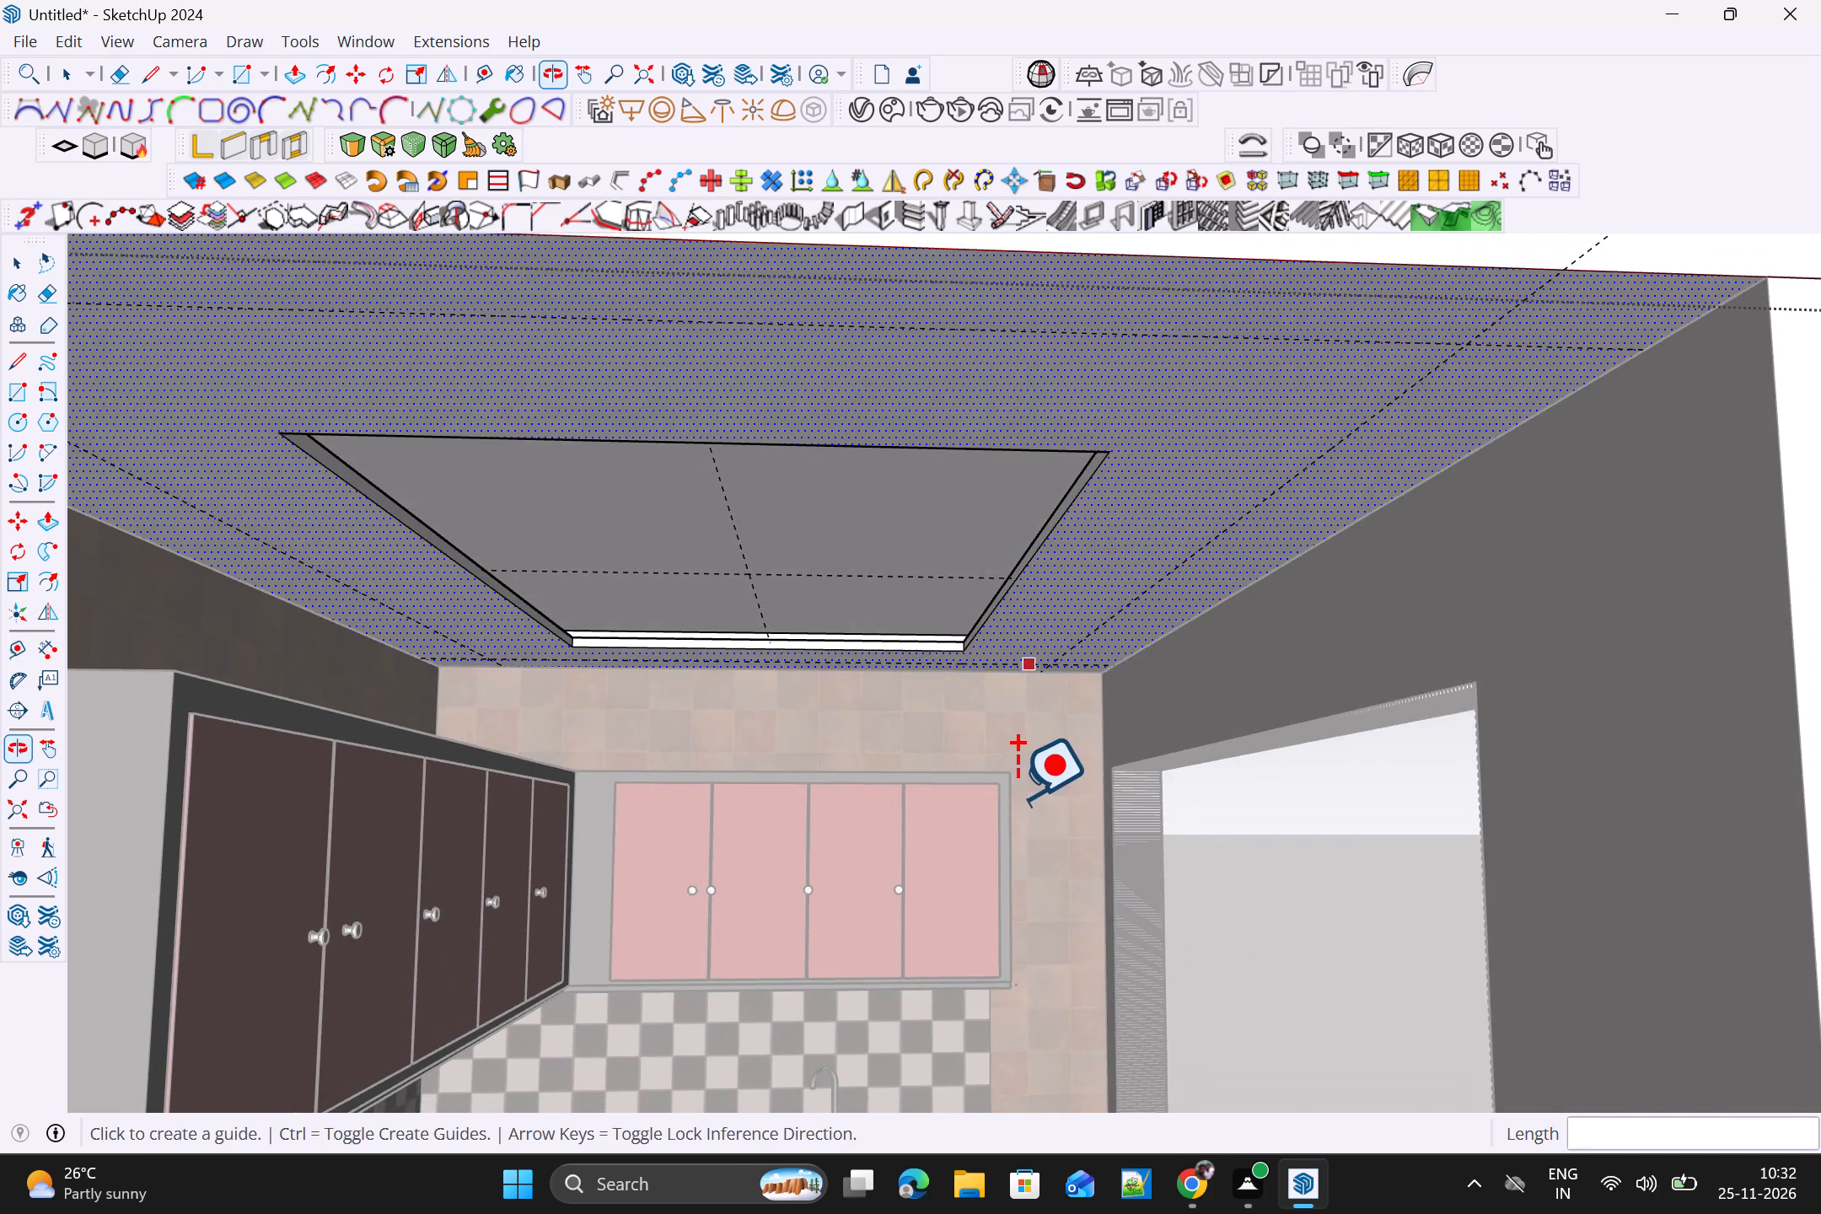
scroll(1012, 794, down, 3)
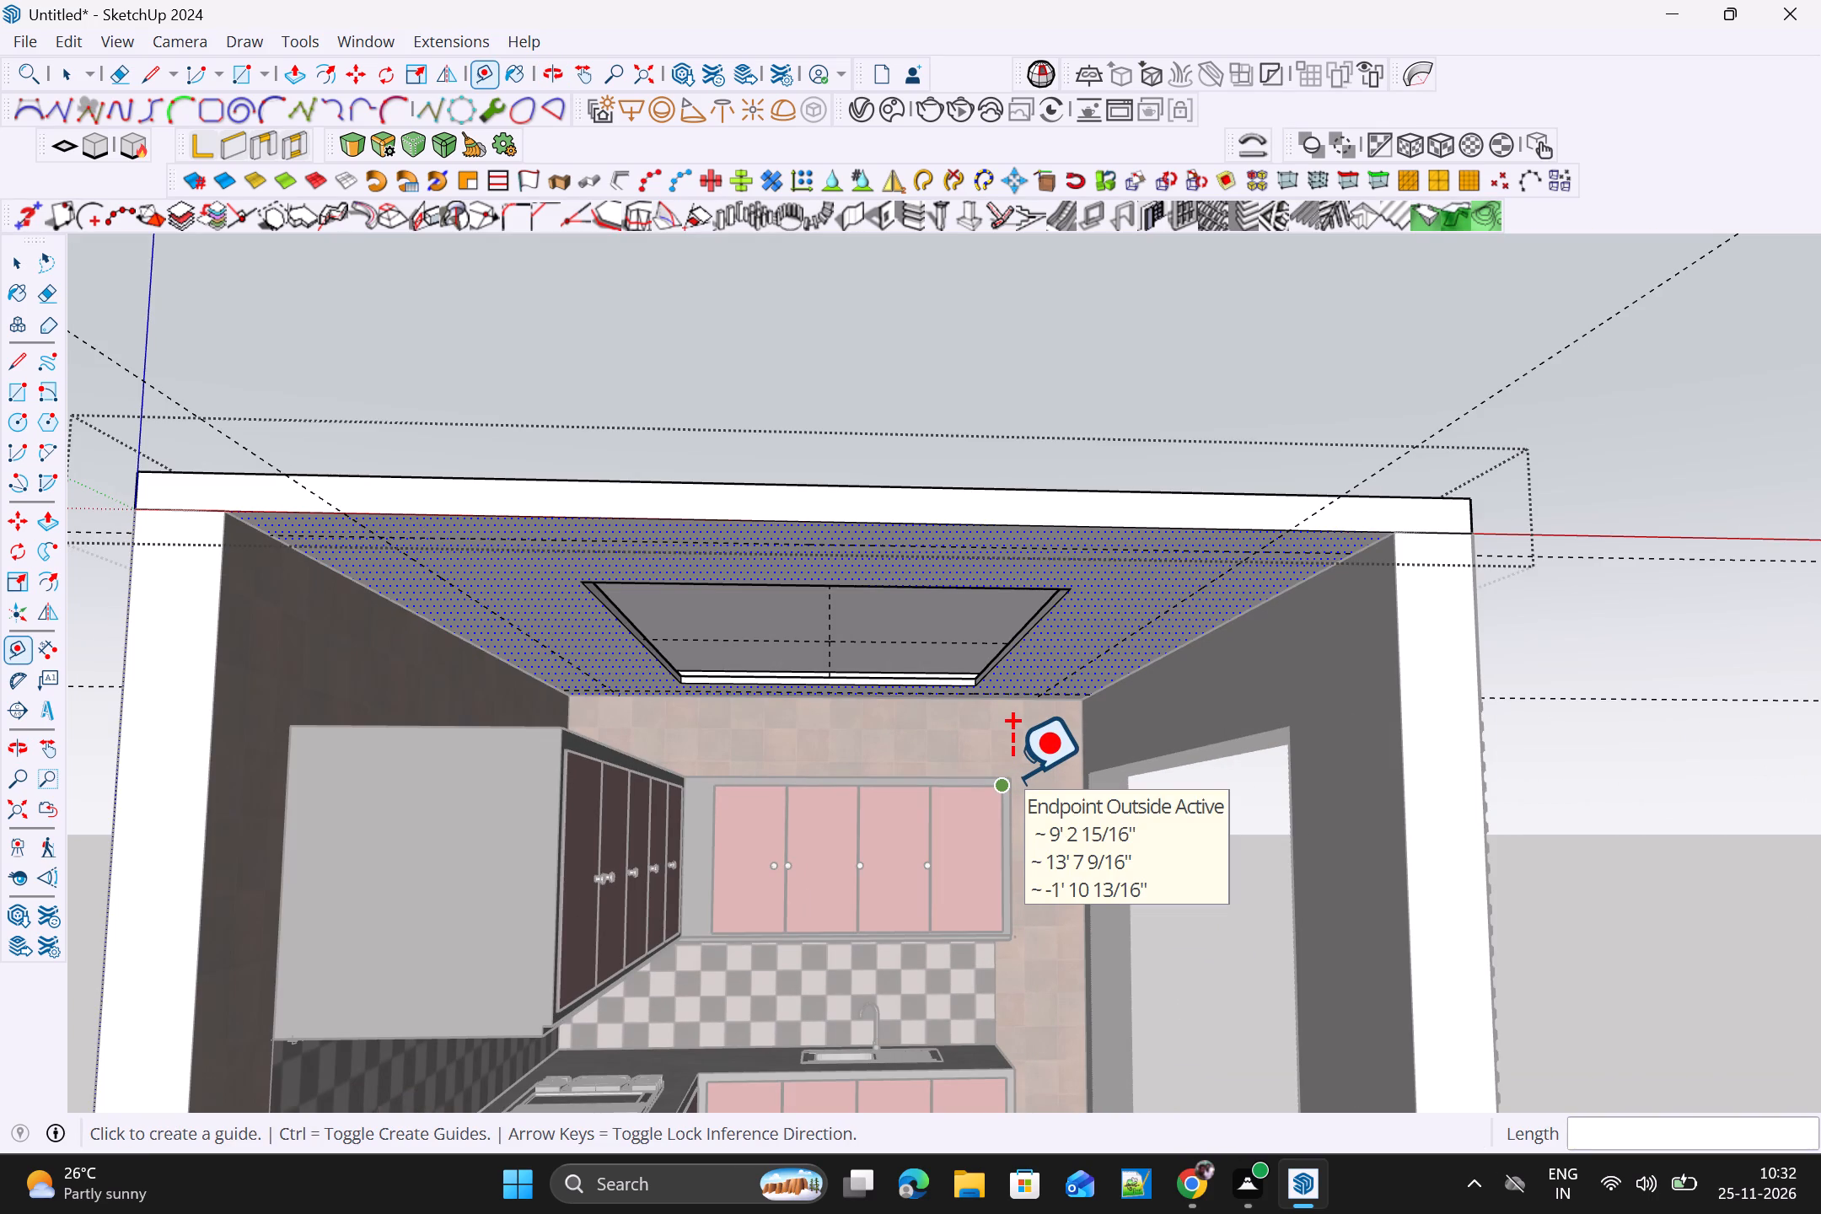
key(r)
scroll(418, 550, up, 3)
middle_drag(424, 551, 443, 441)
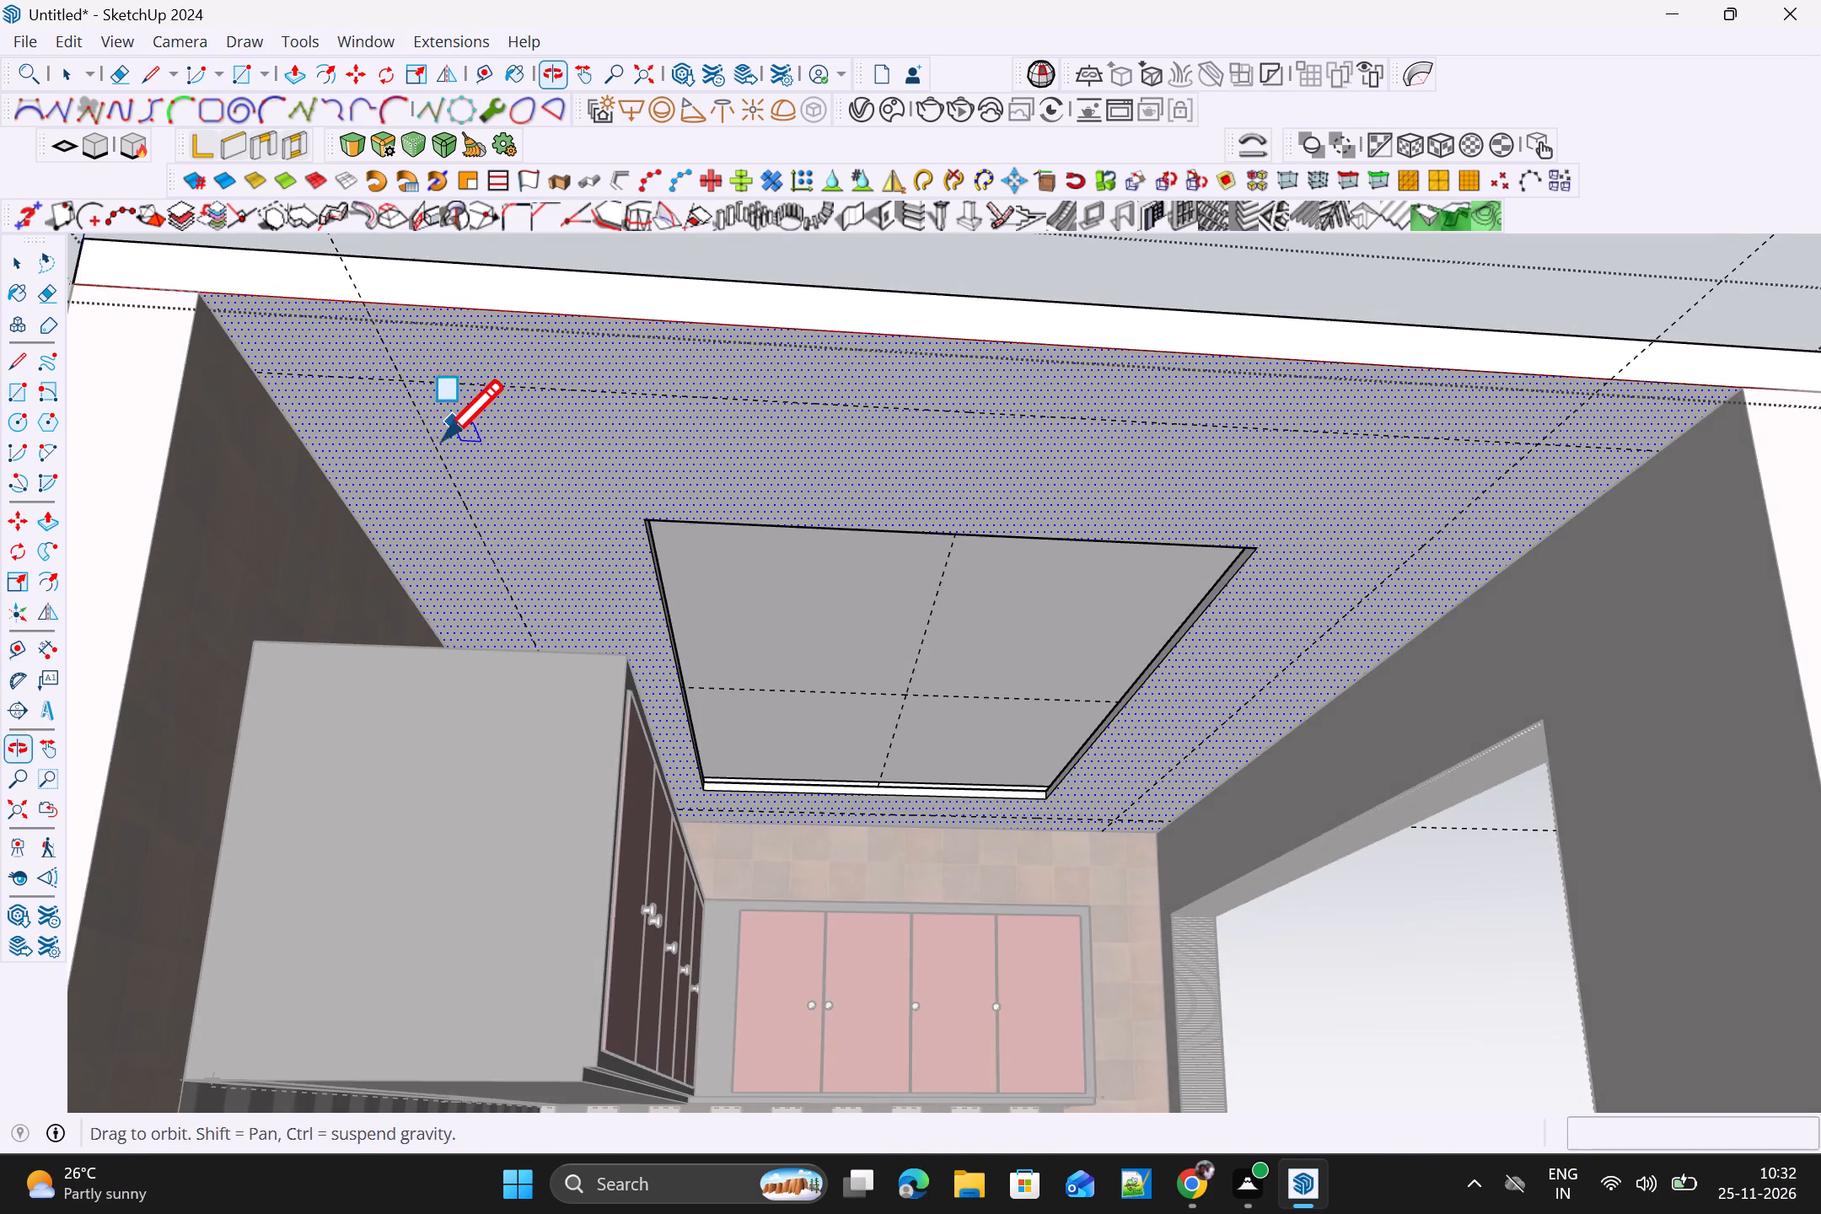
scroll(354, 299, up, 3)
click(414, 401)
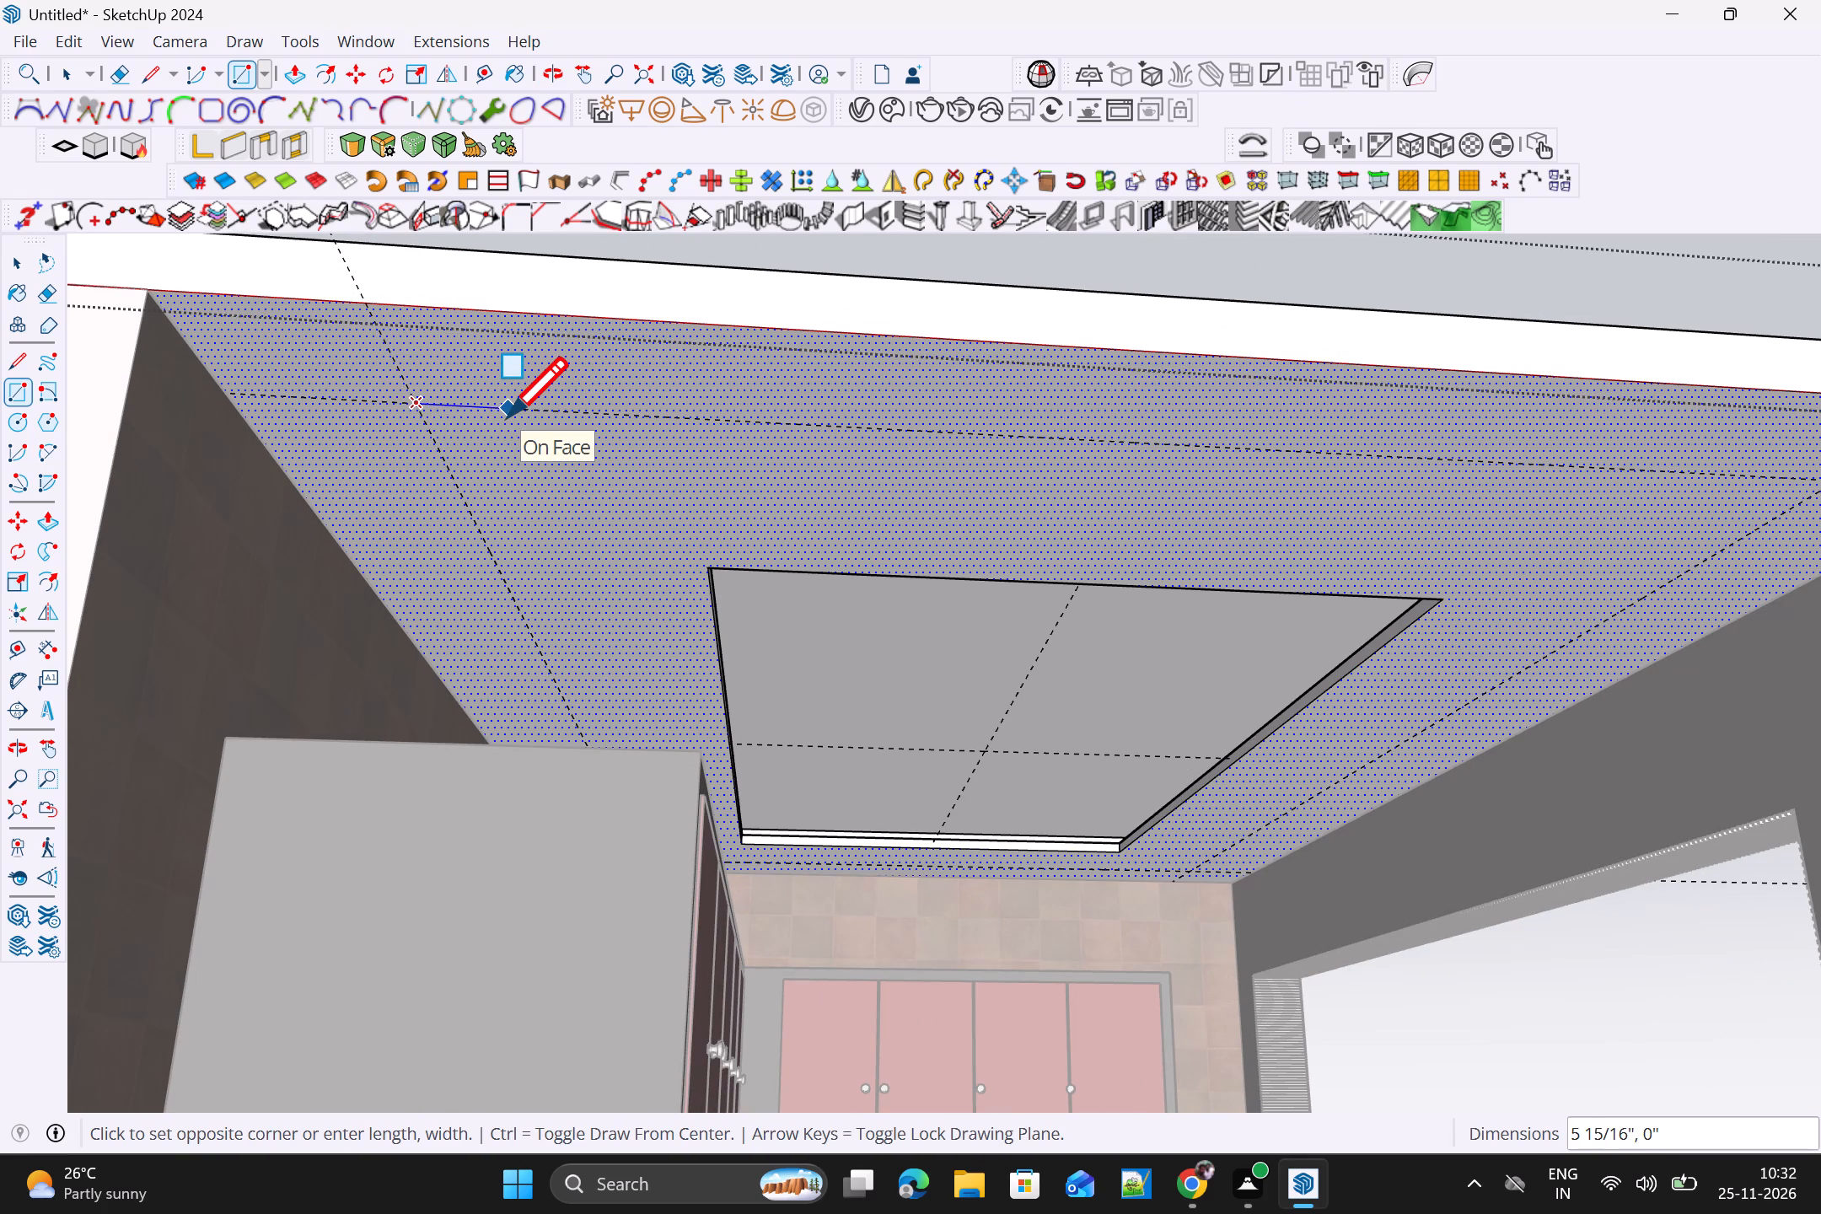
key(space)
key(r)
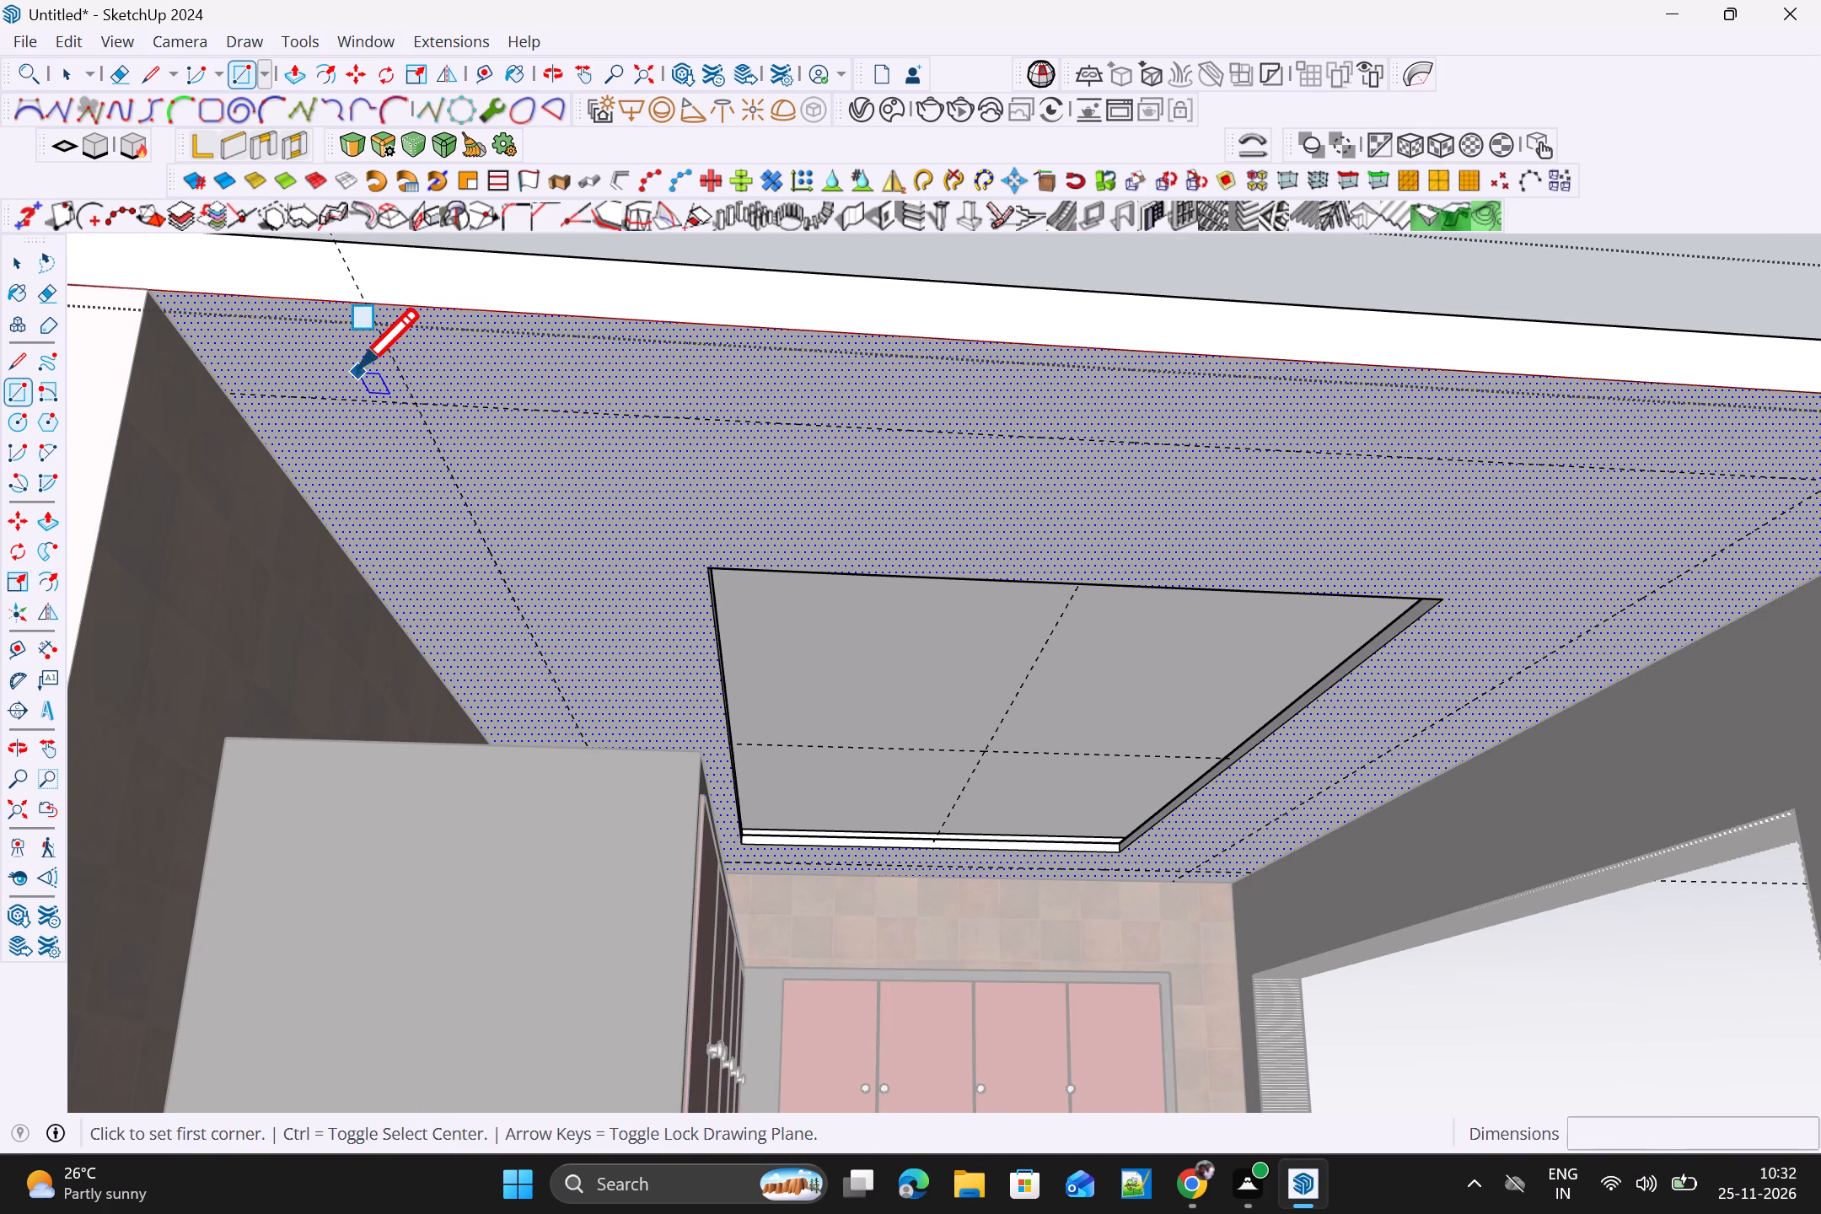
click(373, 377)
scroll(454, 414, up, 2)
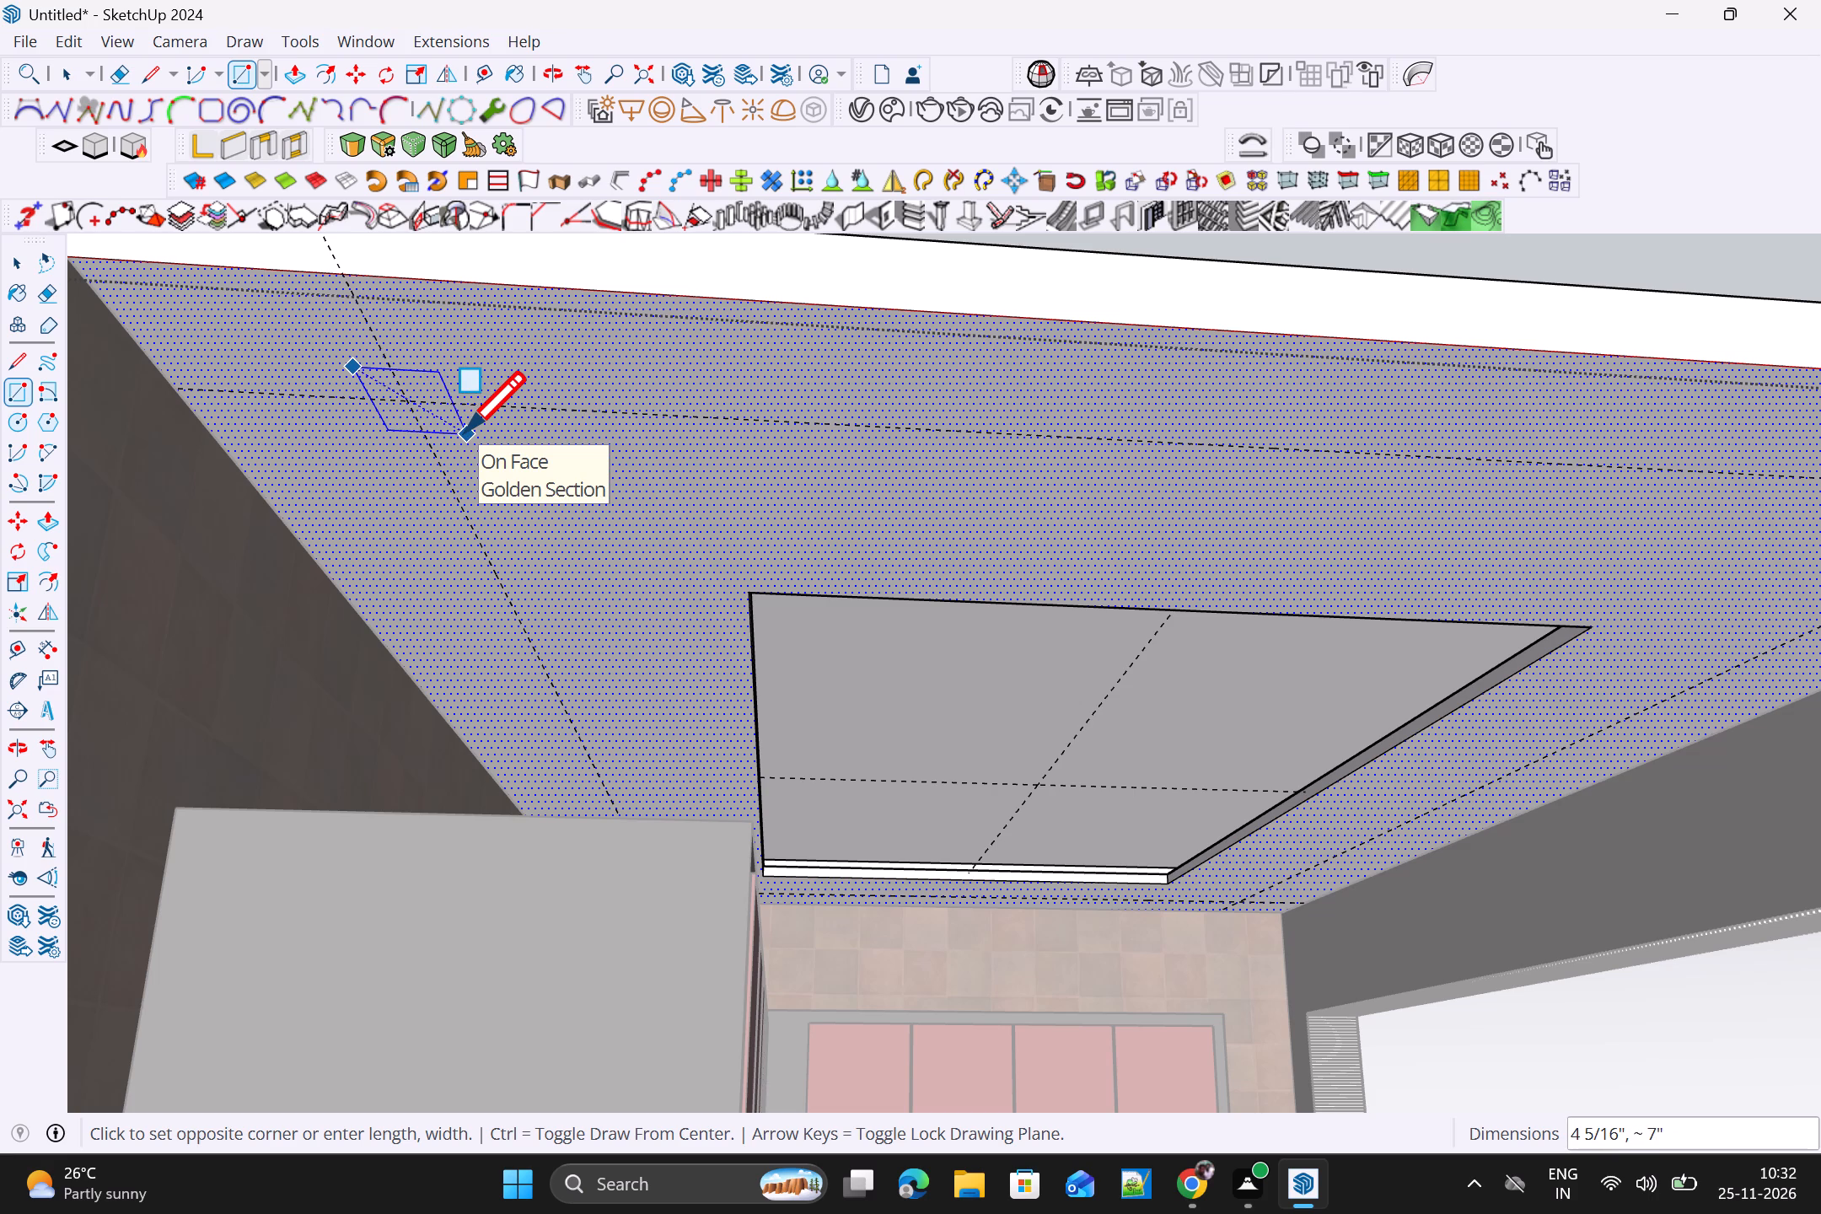
click(465, 432)
Copy the ceiling rectangle about 8' 6 5/16" along the open-end guide to the slatted-wall side crossing, dividing the span into 3 equal spaces.
key(m)
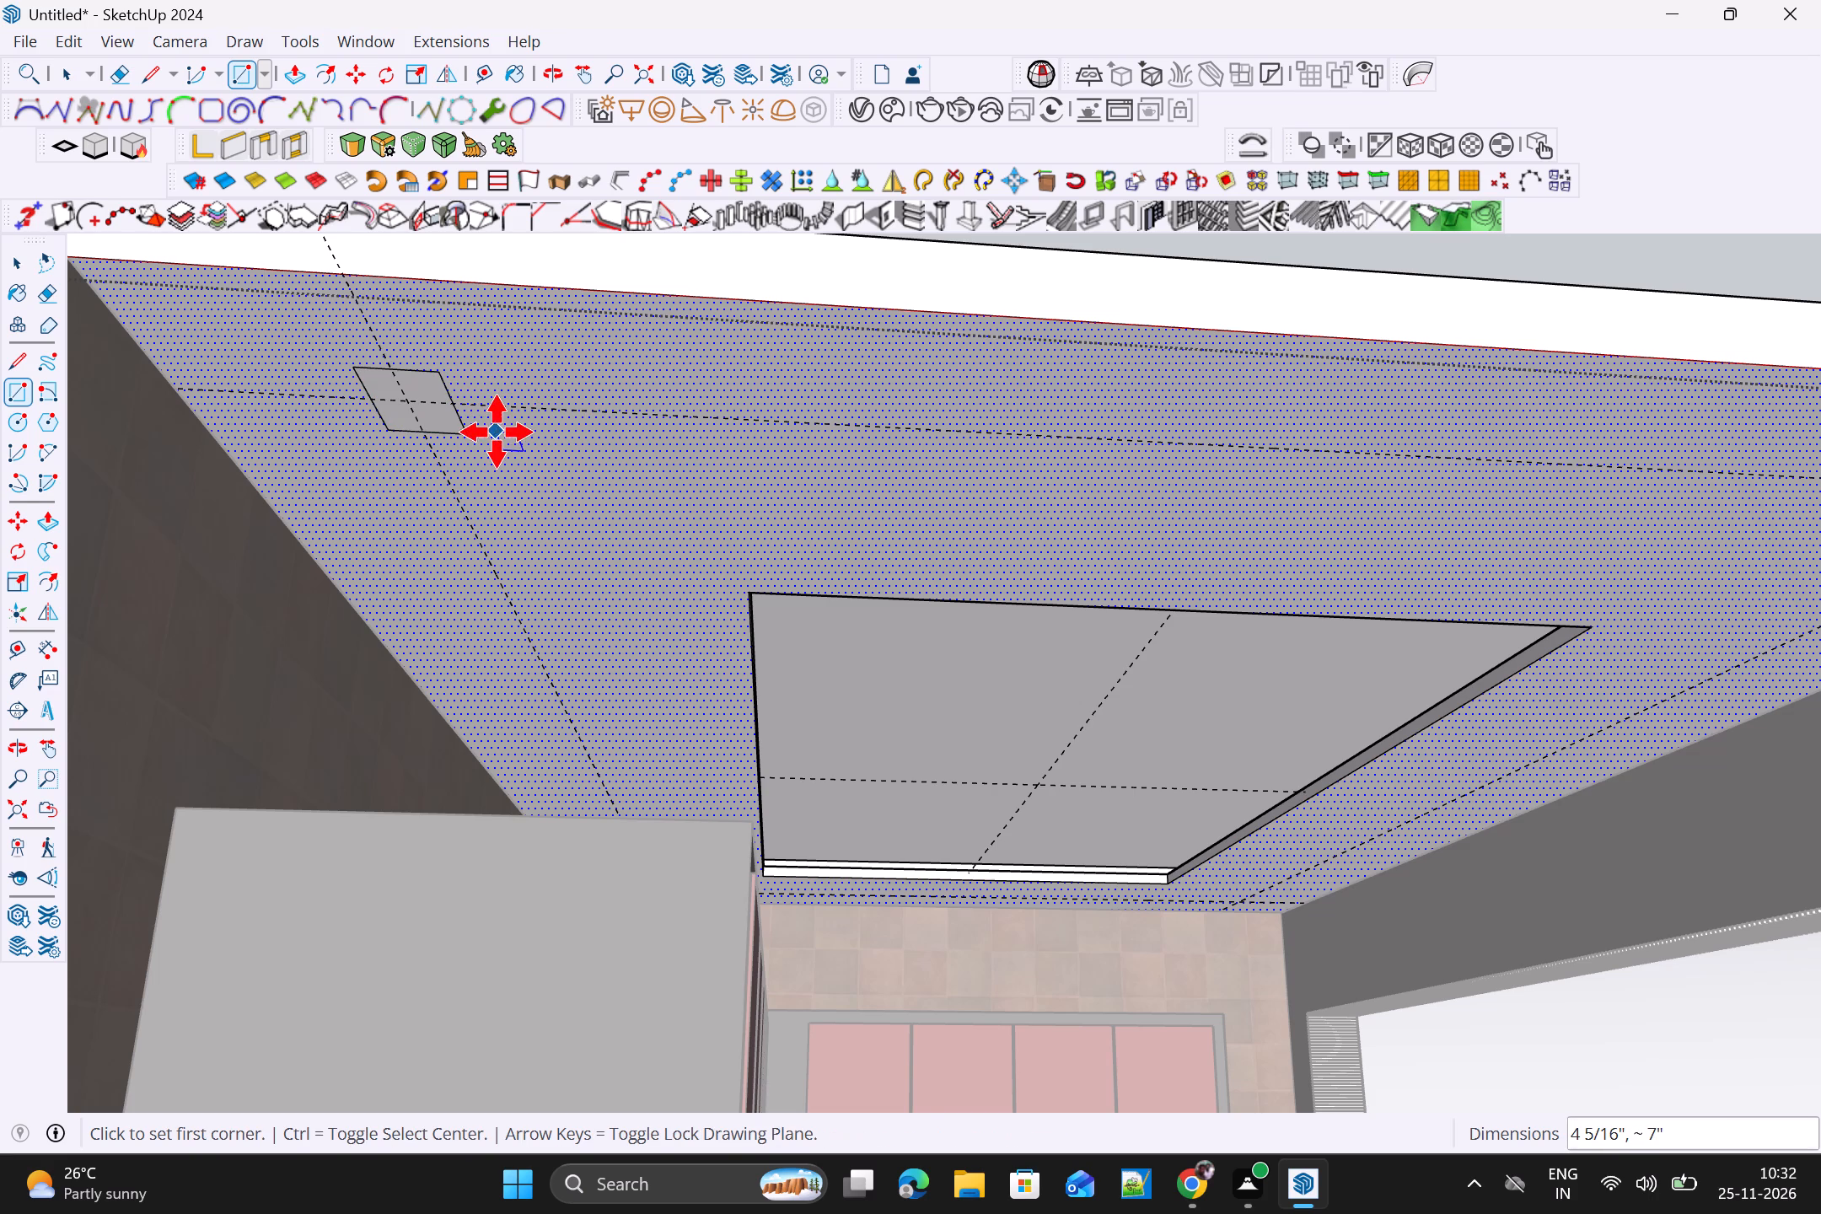
key(space)
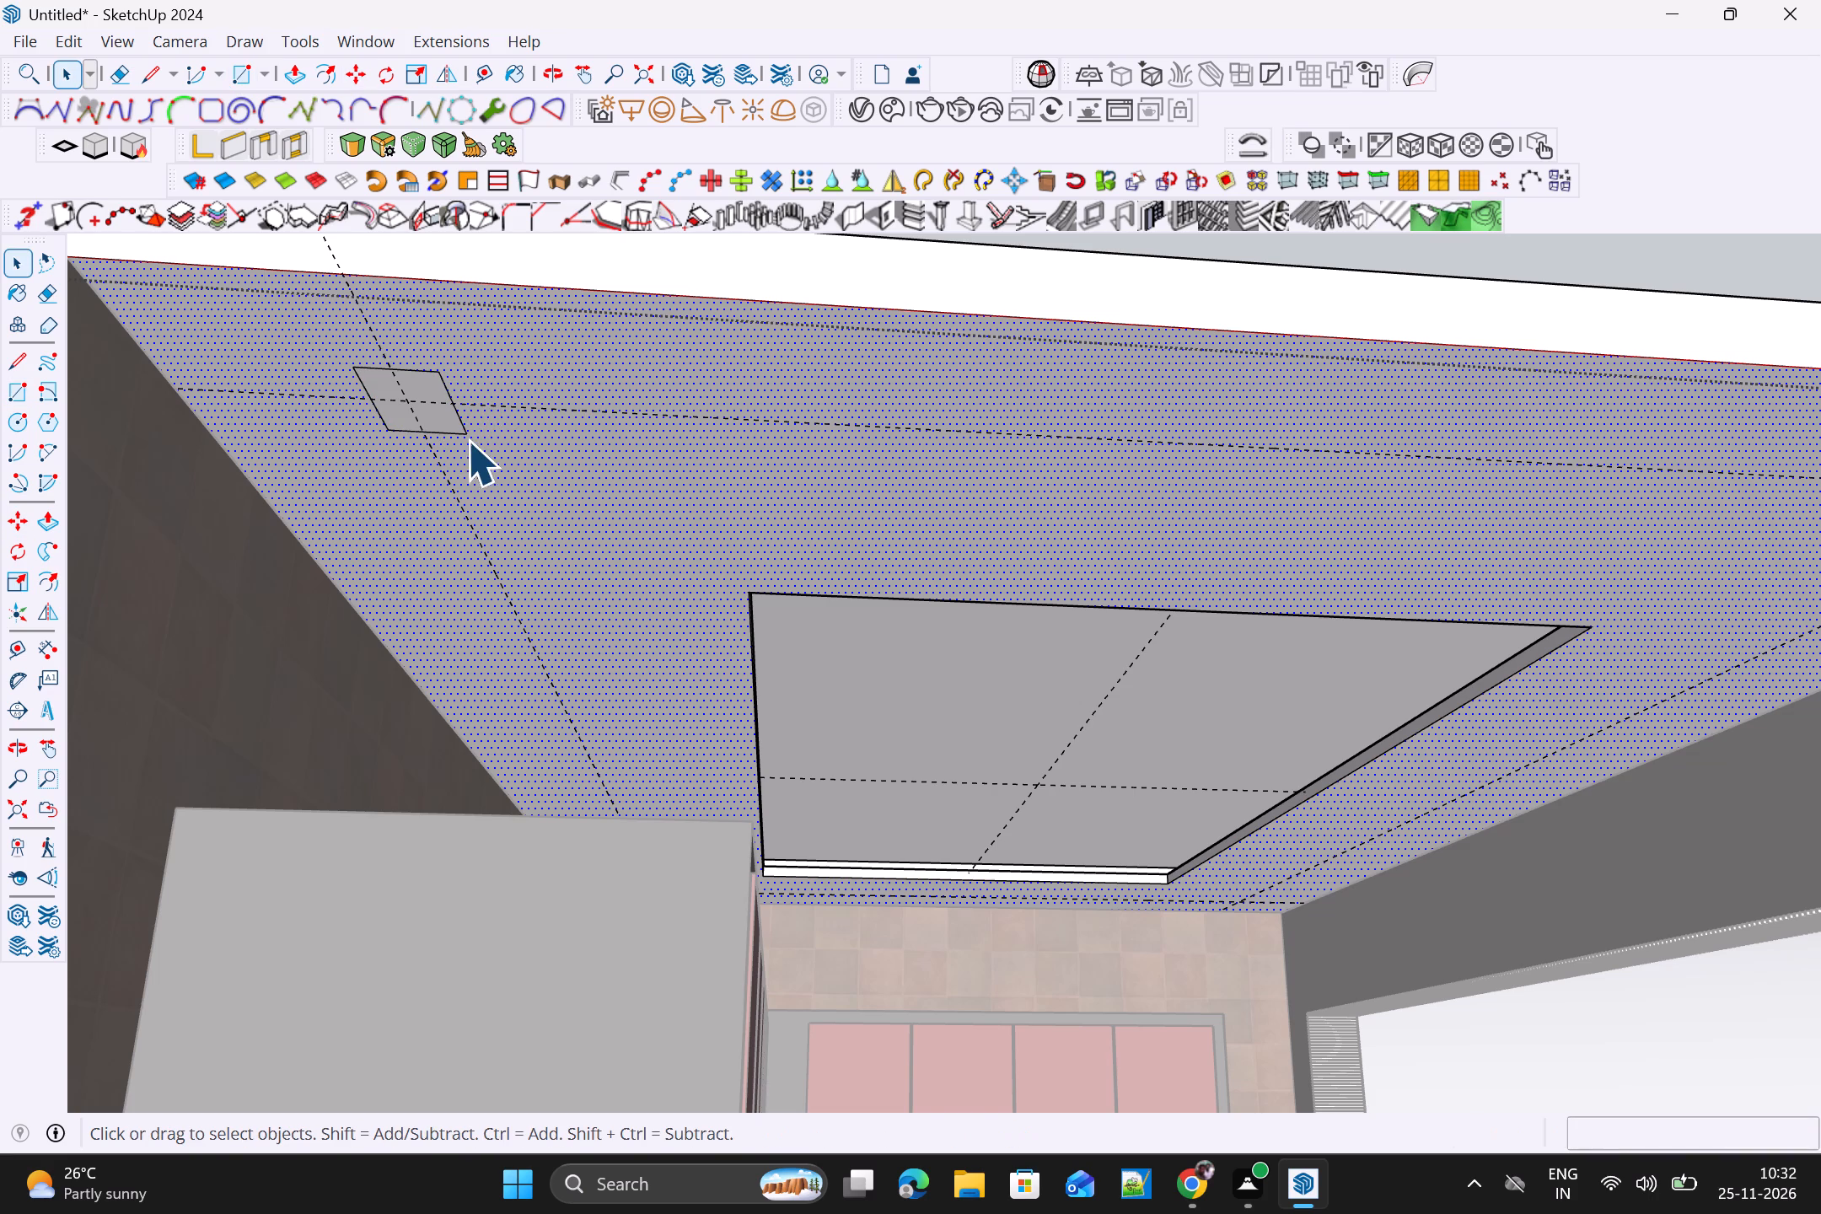
triple_click(439, 420)
click(439, 420)
double_click(439, 420)
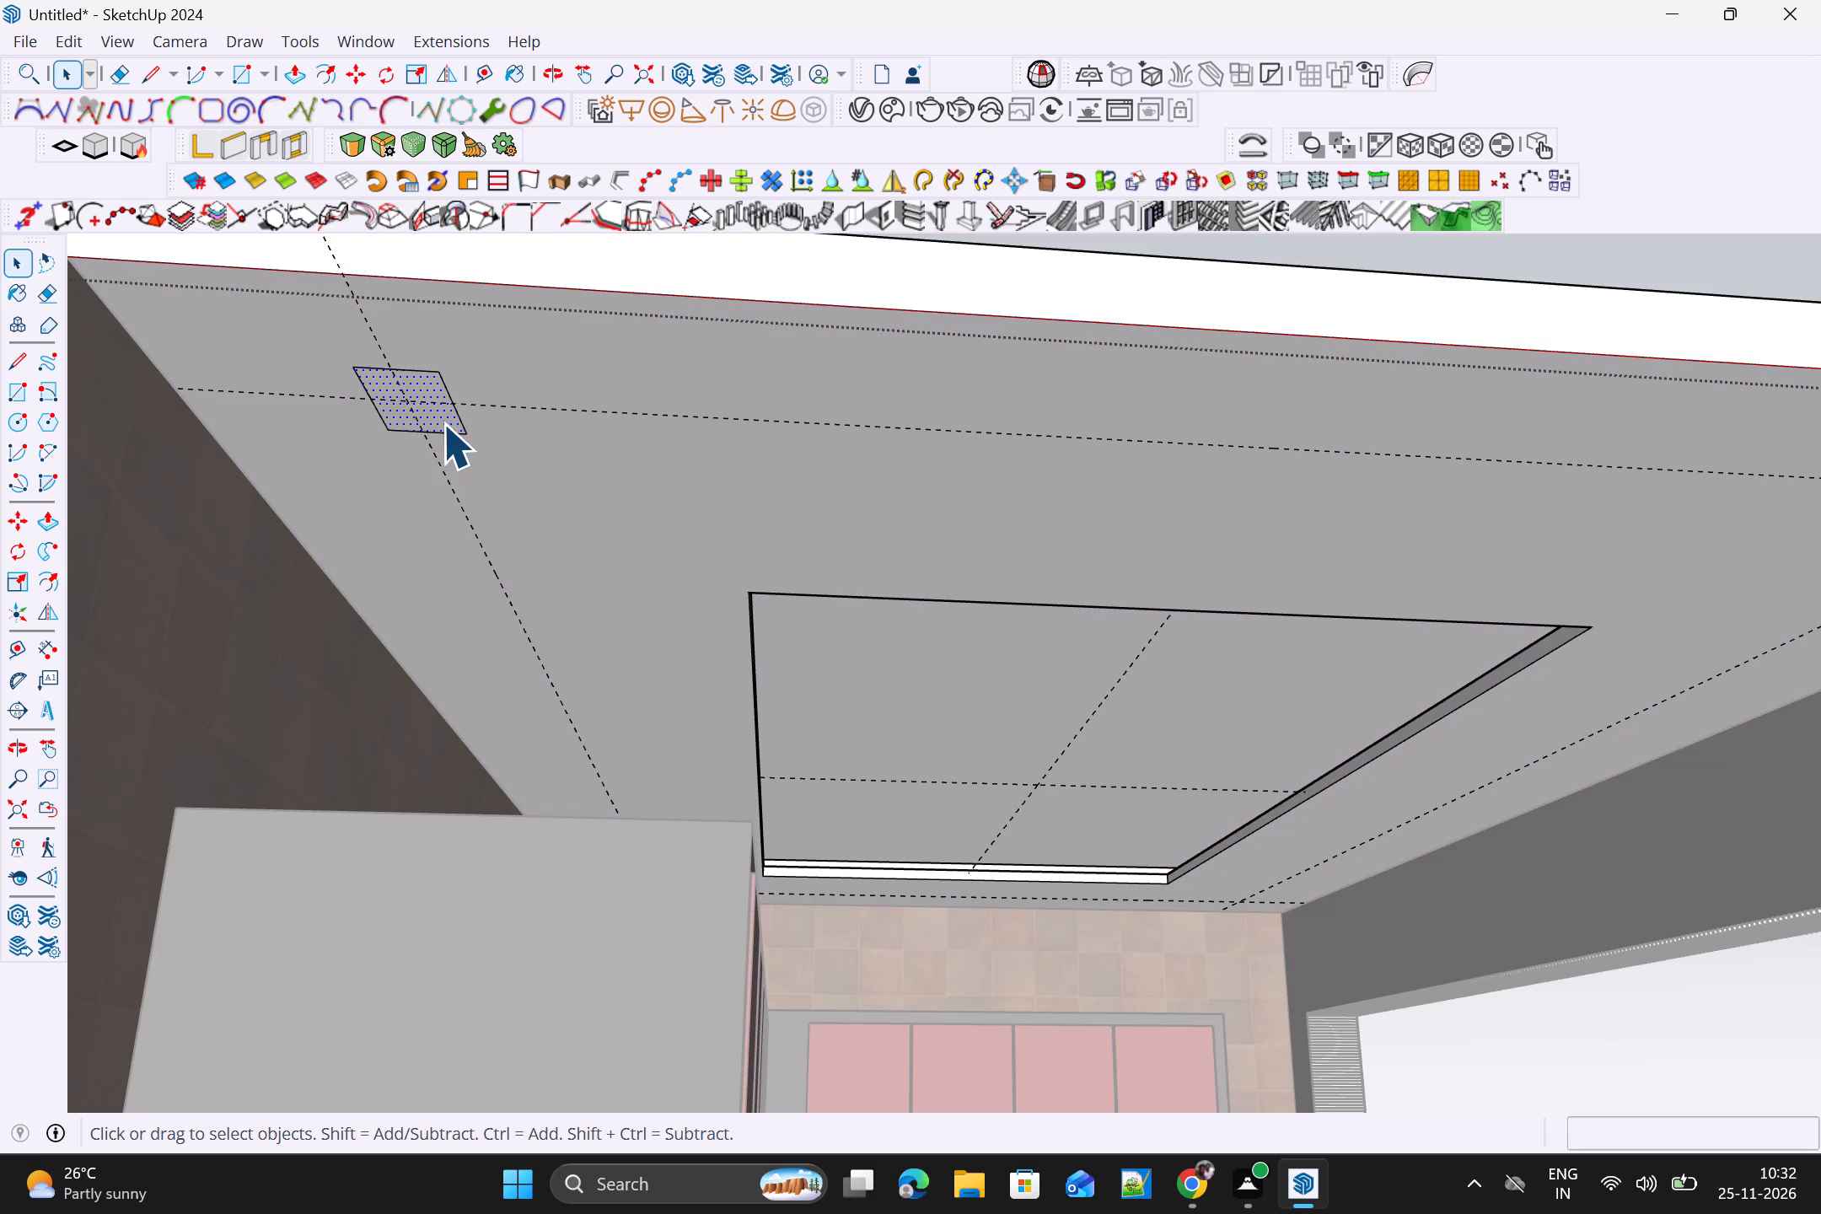
click(443, 423)
double_click(443, 423)
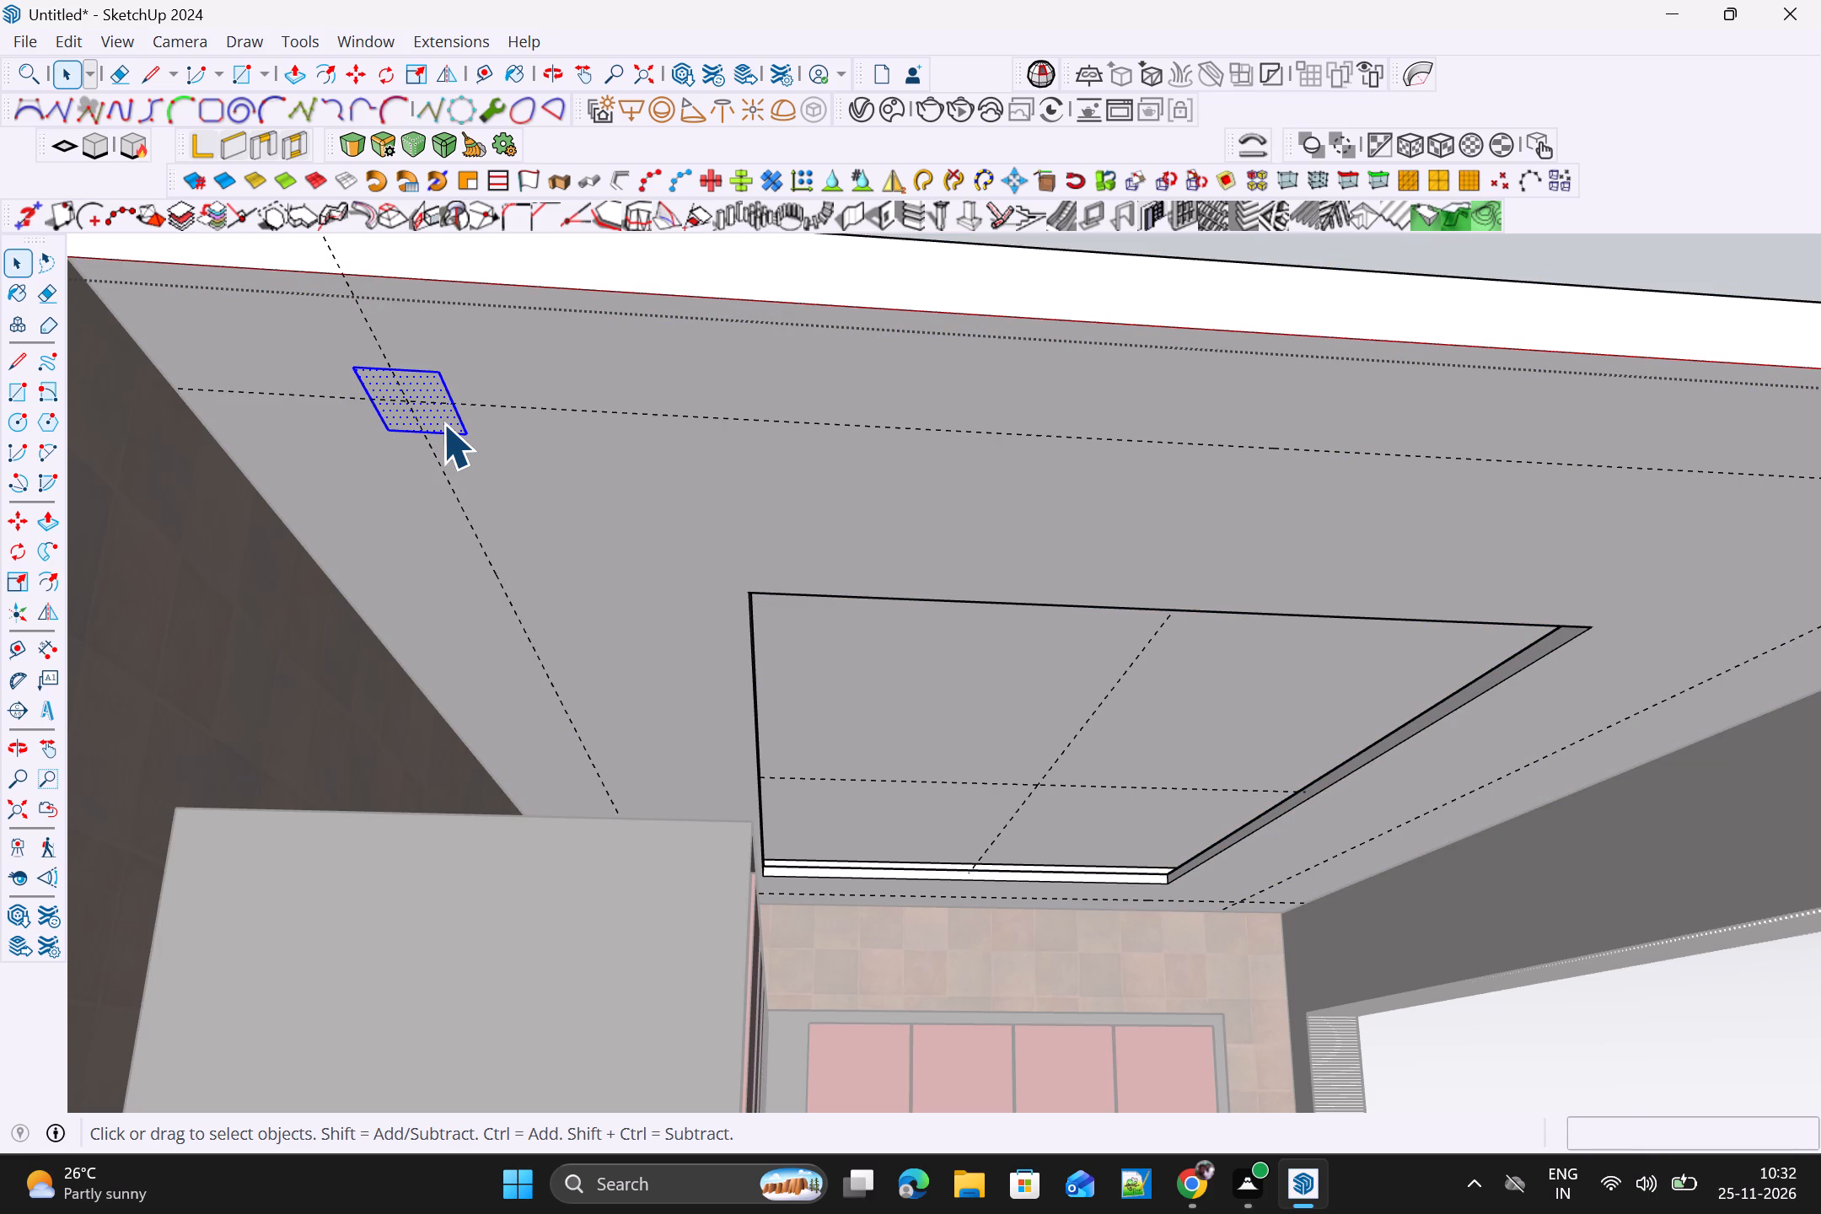
key(m)
click(460, 431)
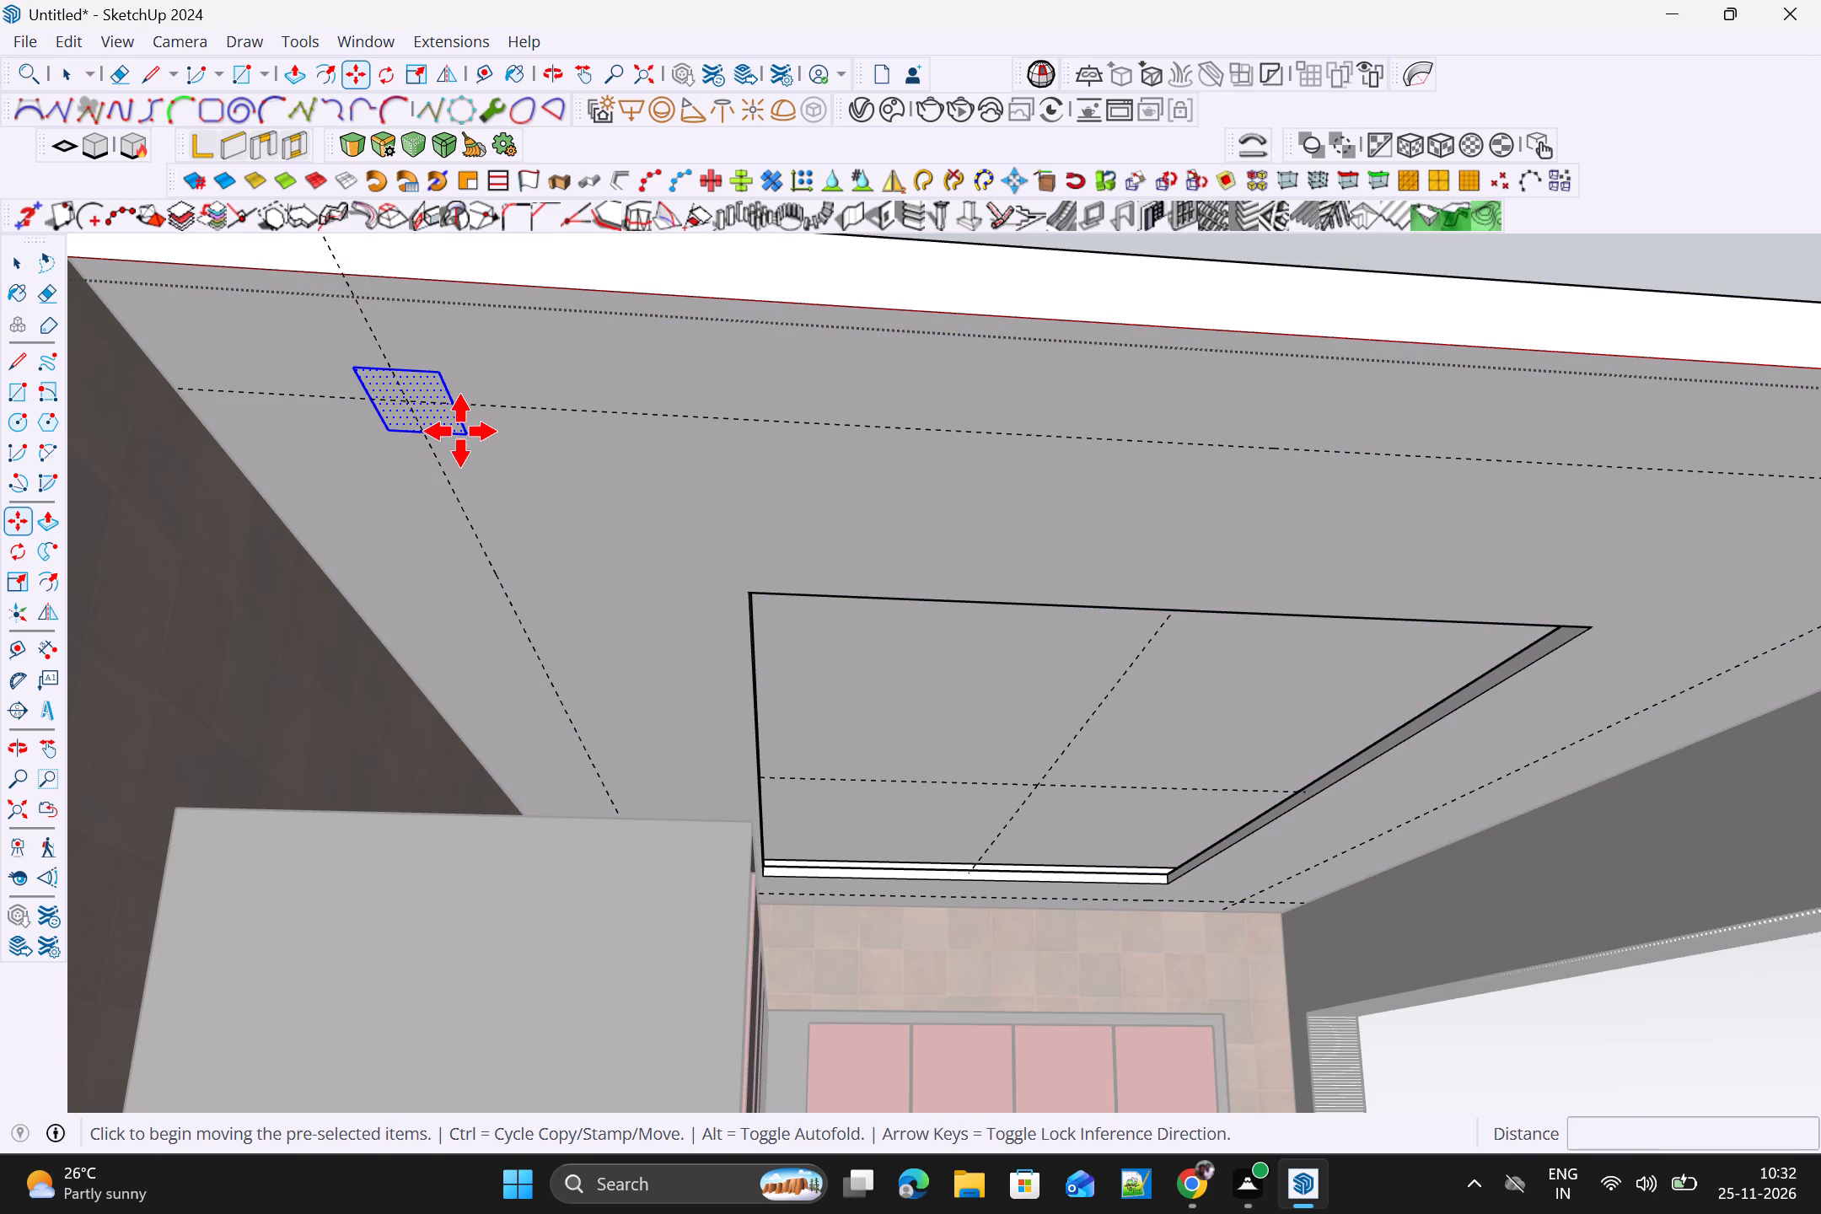
scroll(553, 431, down, 7)
scroll(1515, 517, up, 2)
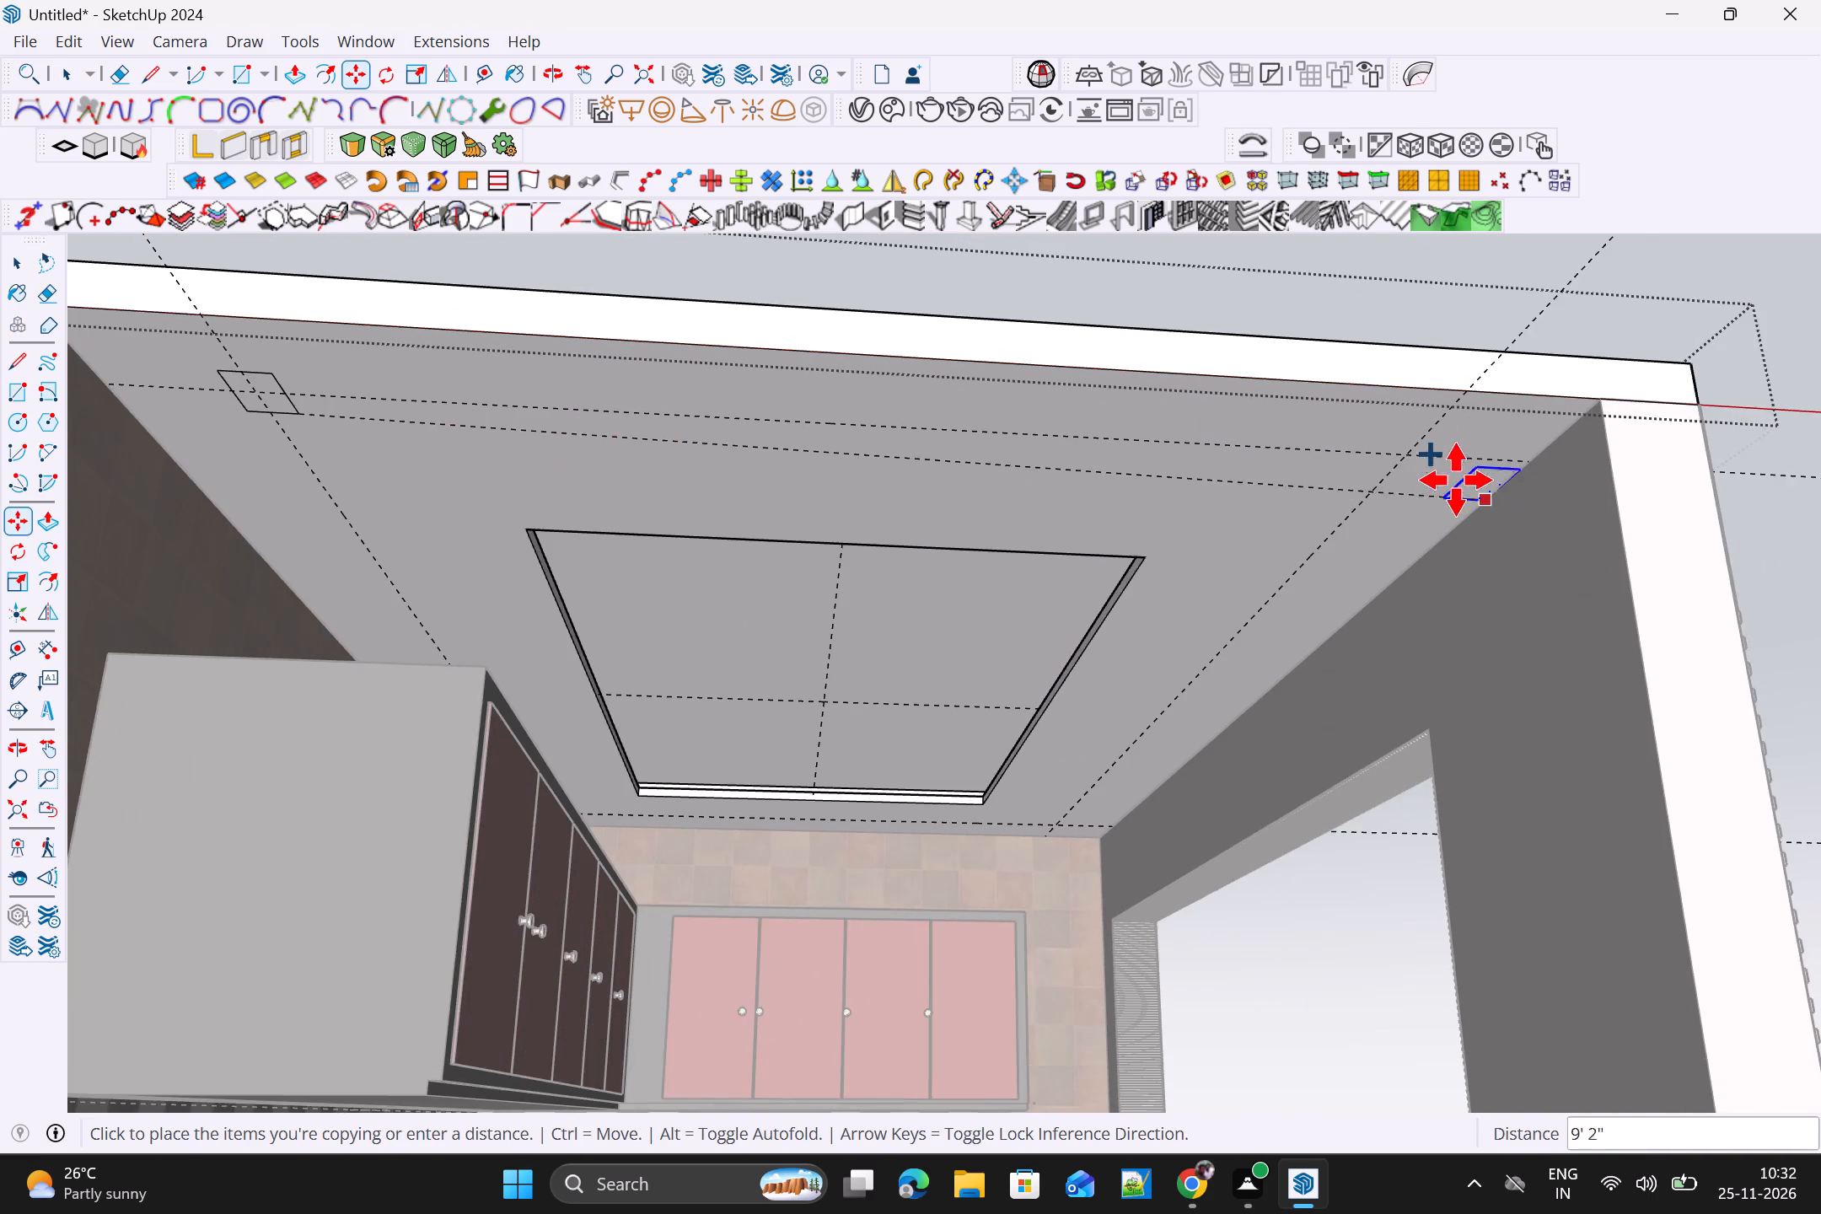
scroll(1450, 464, up, 3)
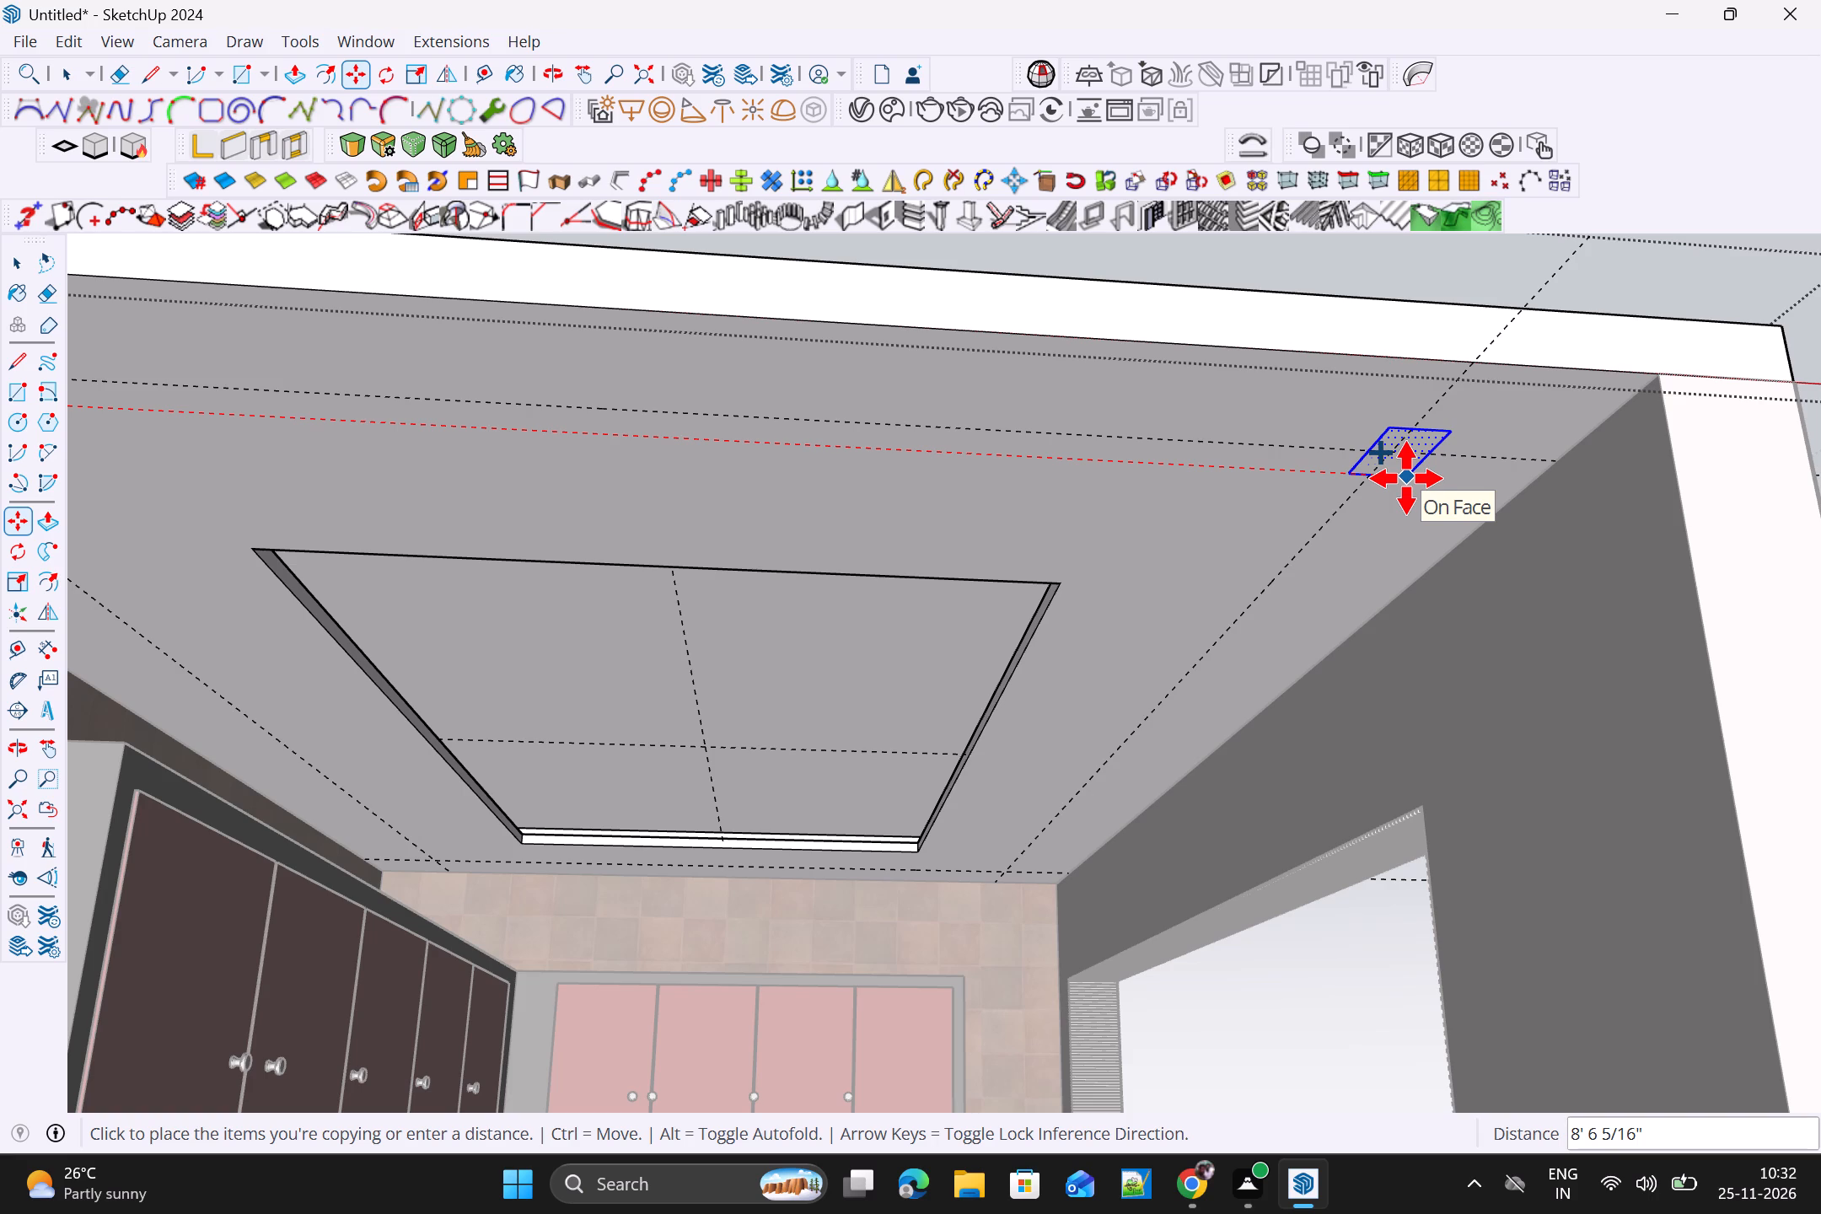
click(1407, 478)
scroll(1503, 513, down, 2)
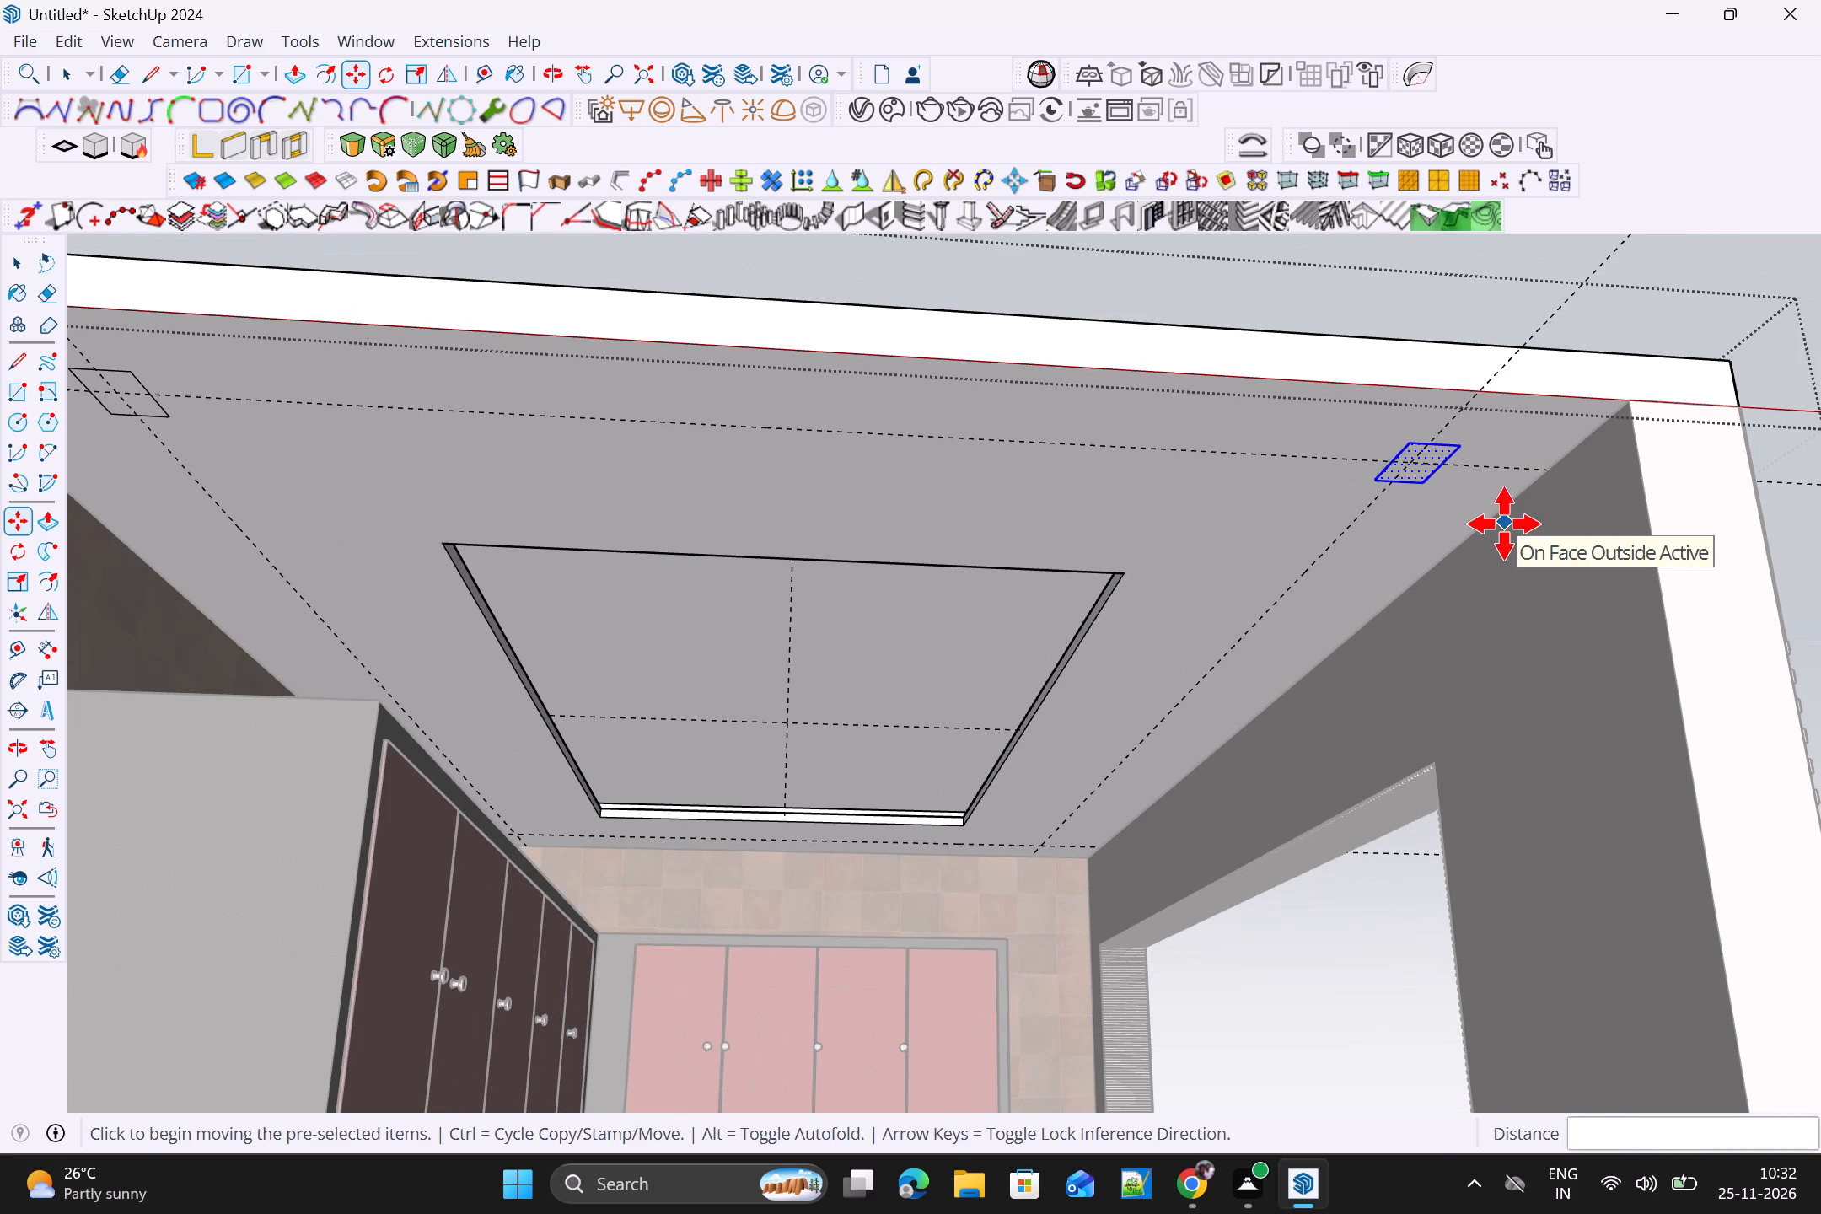
text(3/)
key(Return)
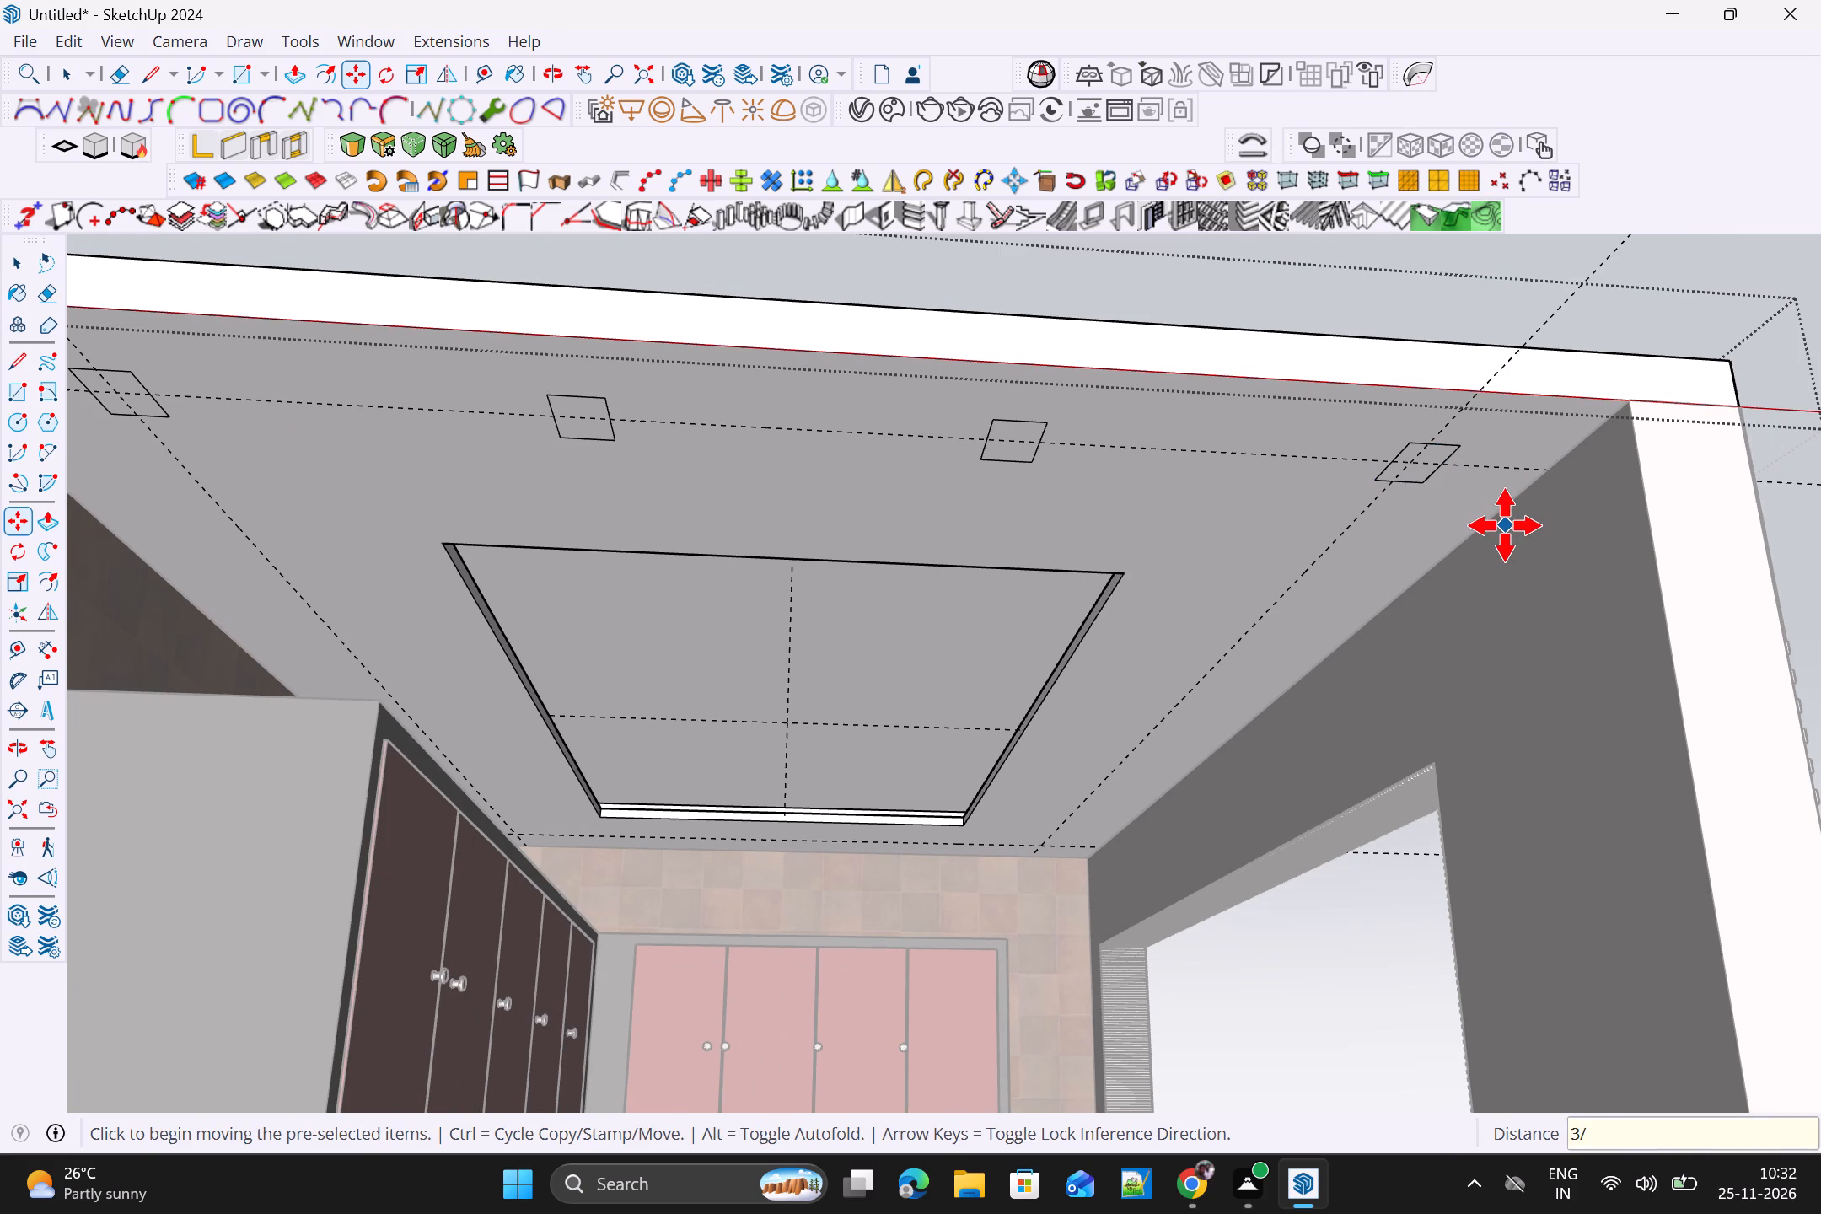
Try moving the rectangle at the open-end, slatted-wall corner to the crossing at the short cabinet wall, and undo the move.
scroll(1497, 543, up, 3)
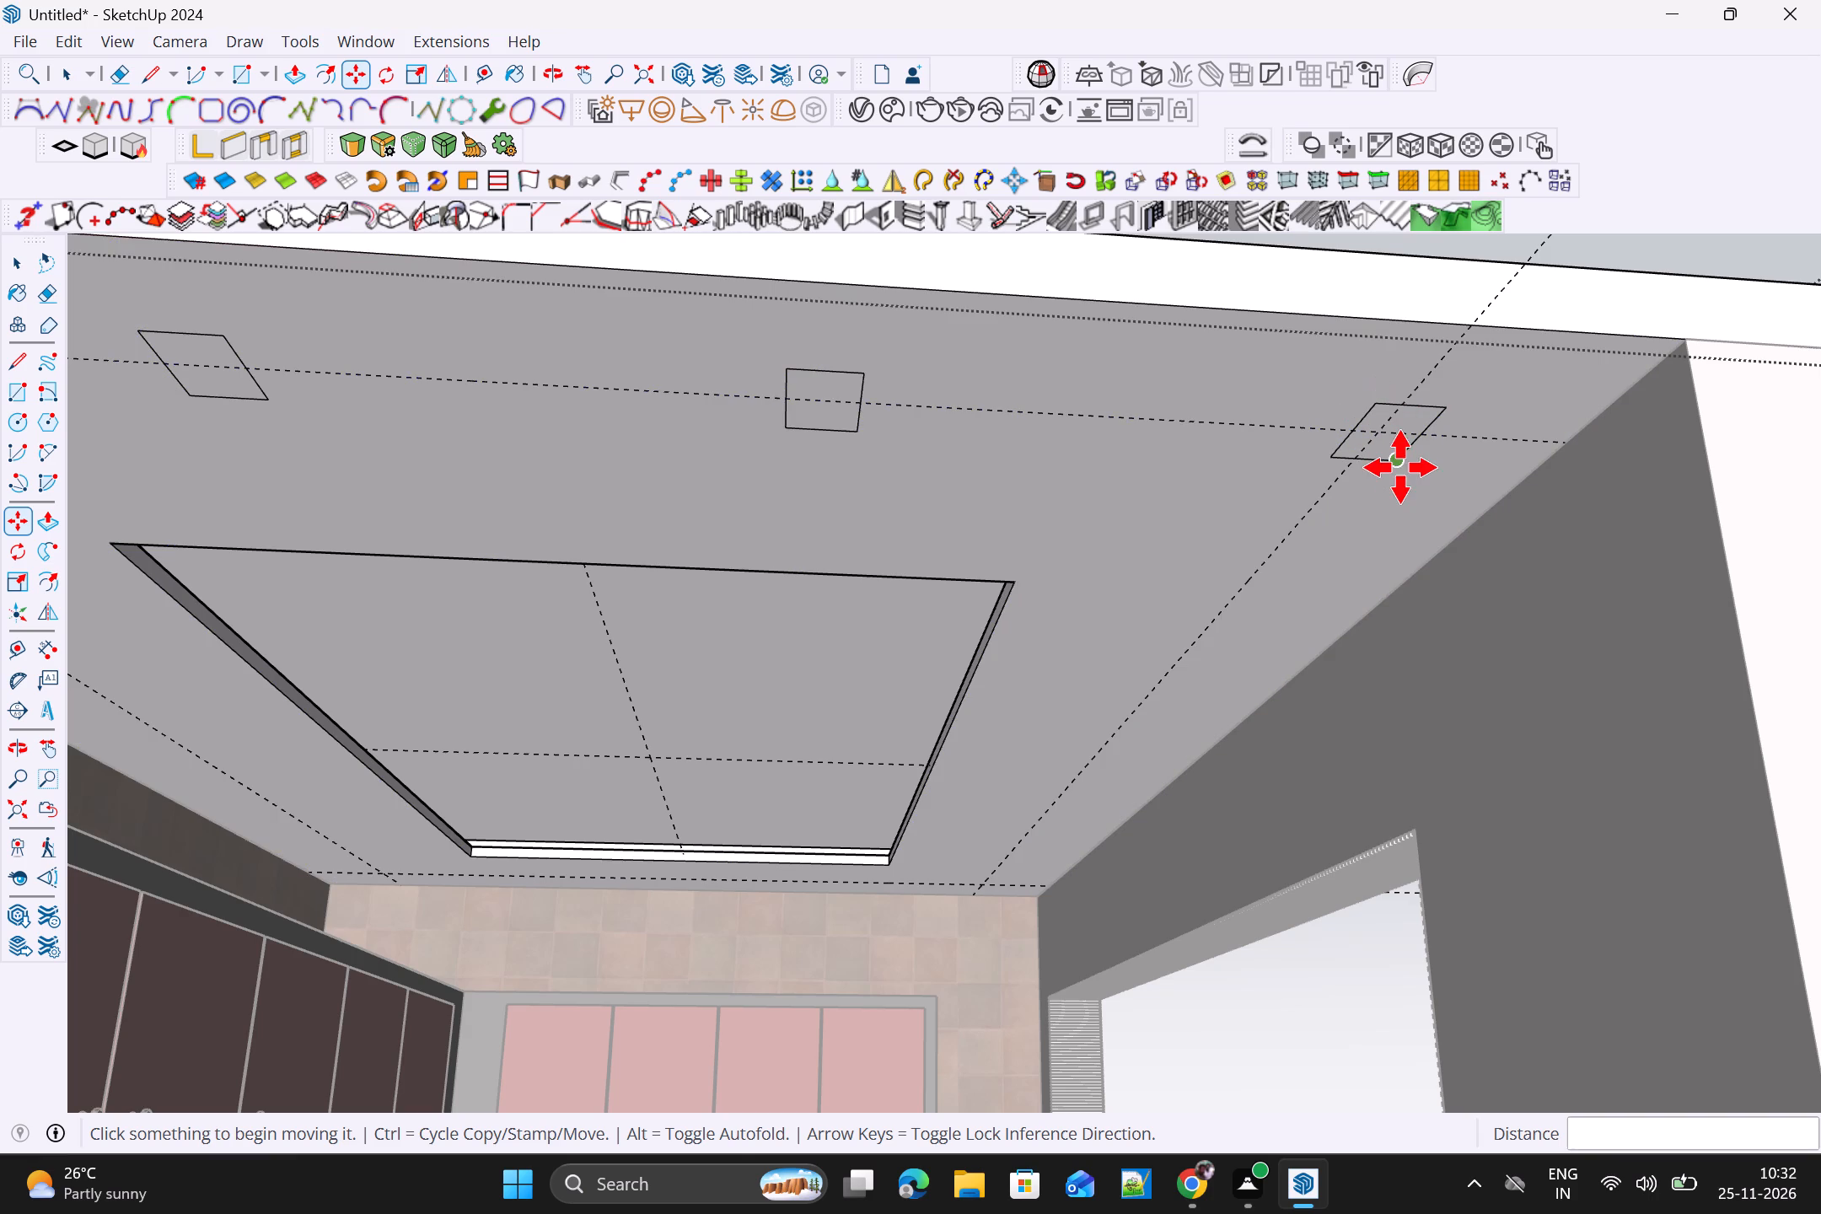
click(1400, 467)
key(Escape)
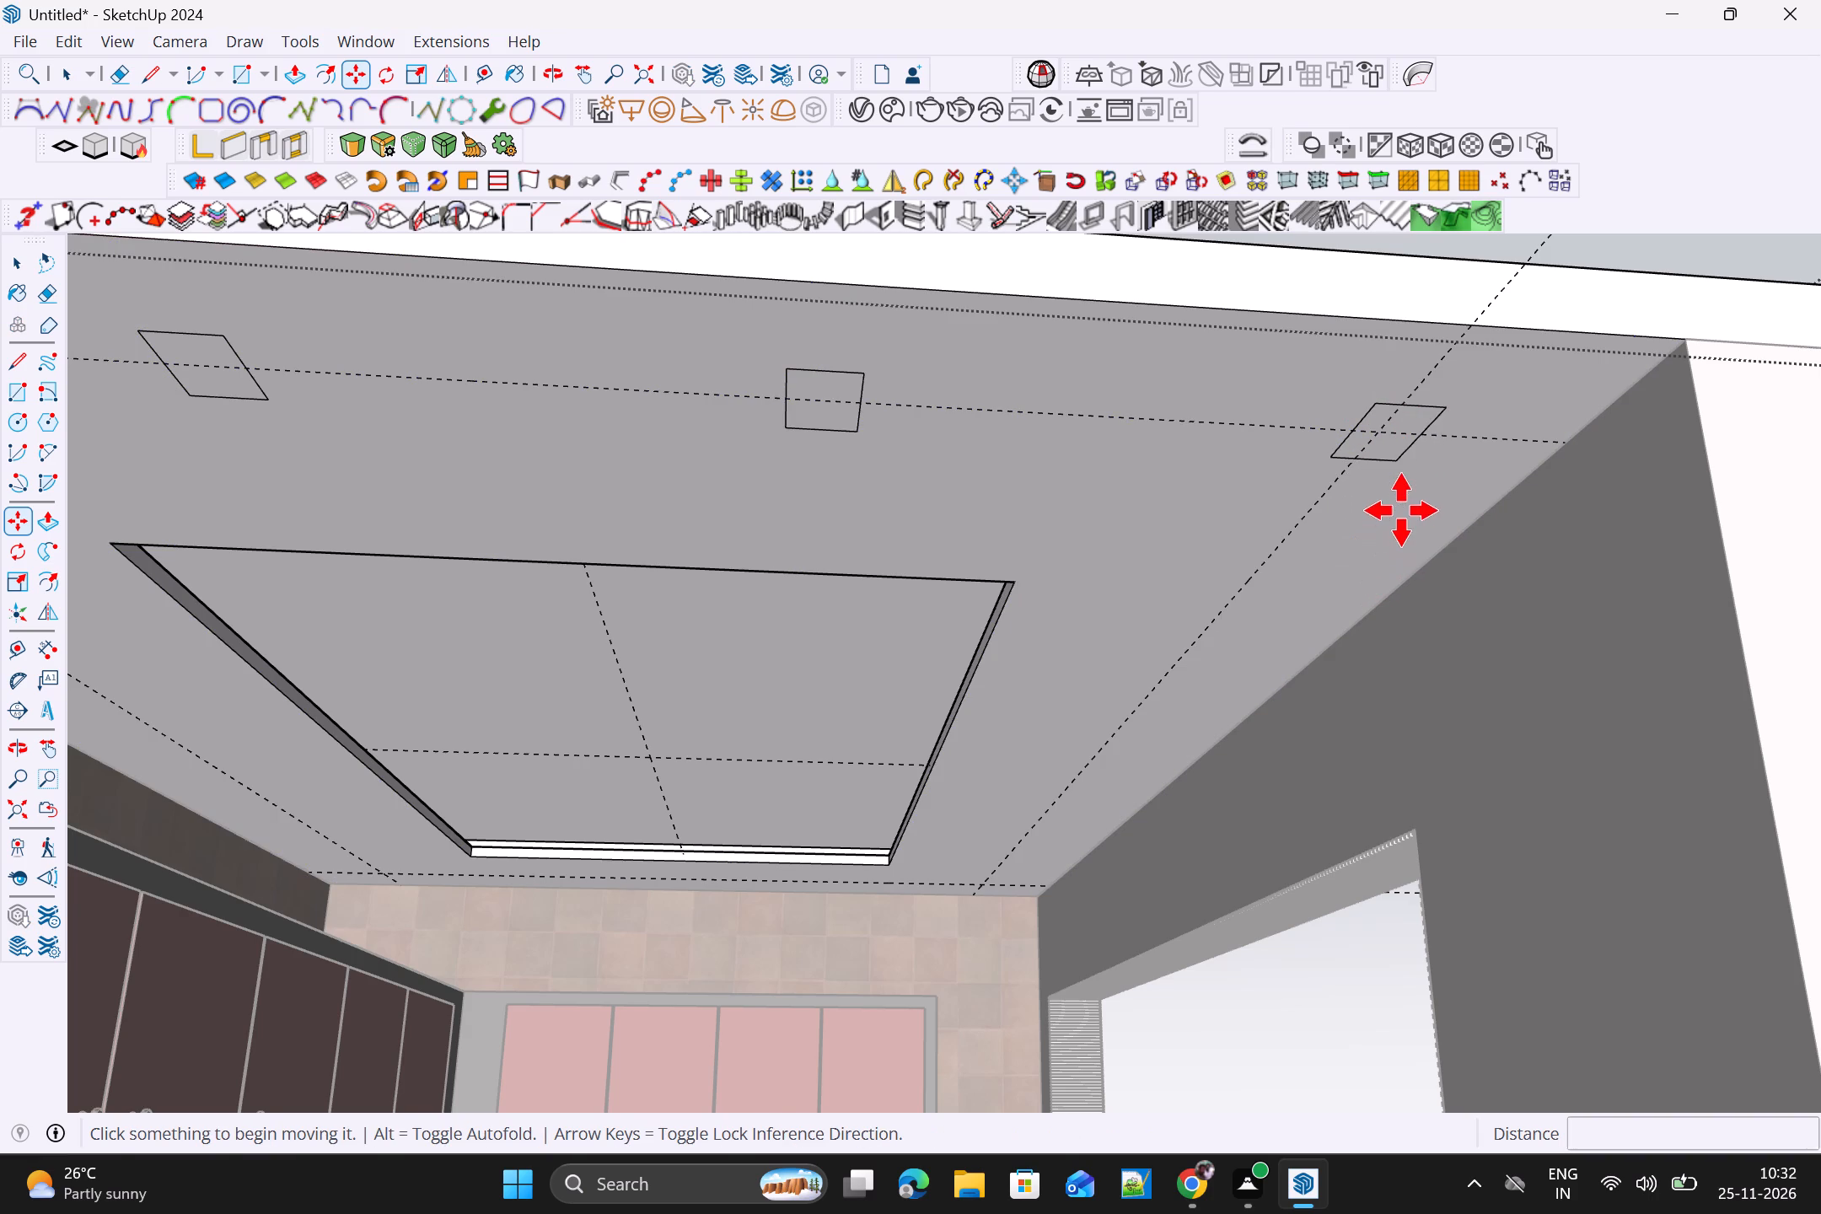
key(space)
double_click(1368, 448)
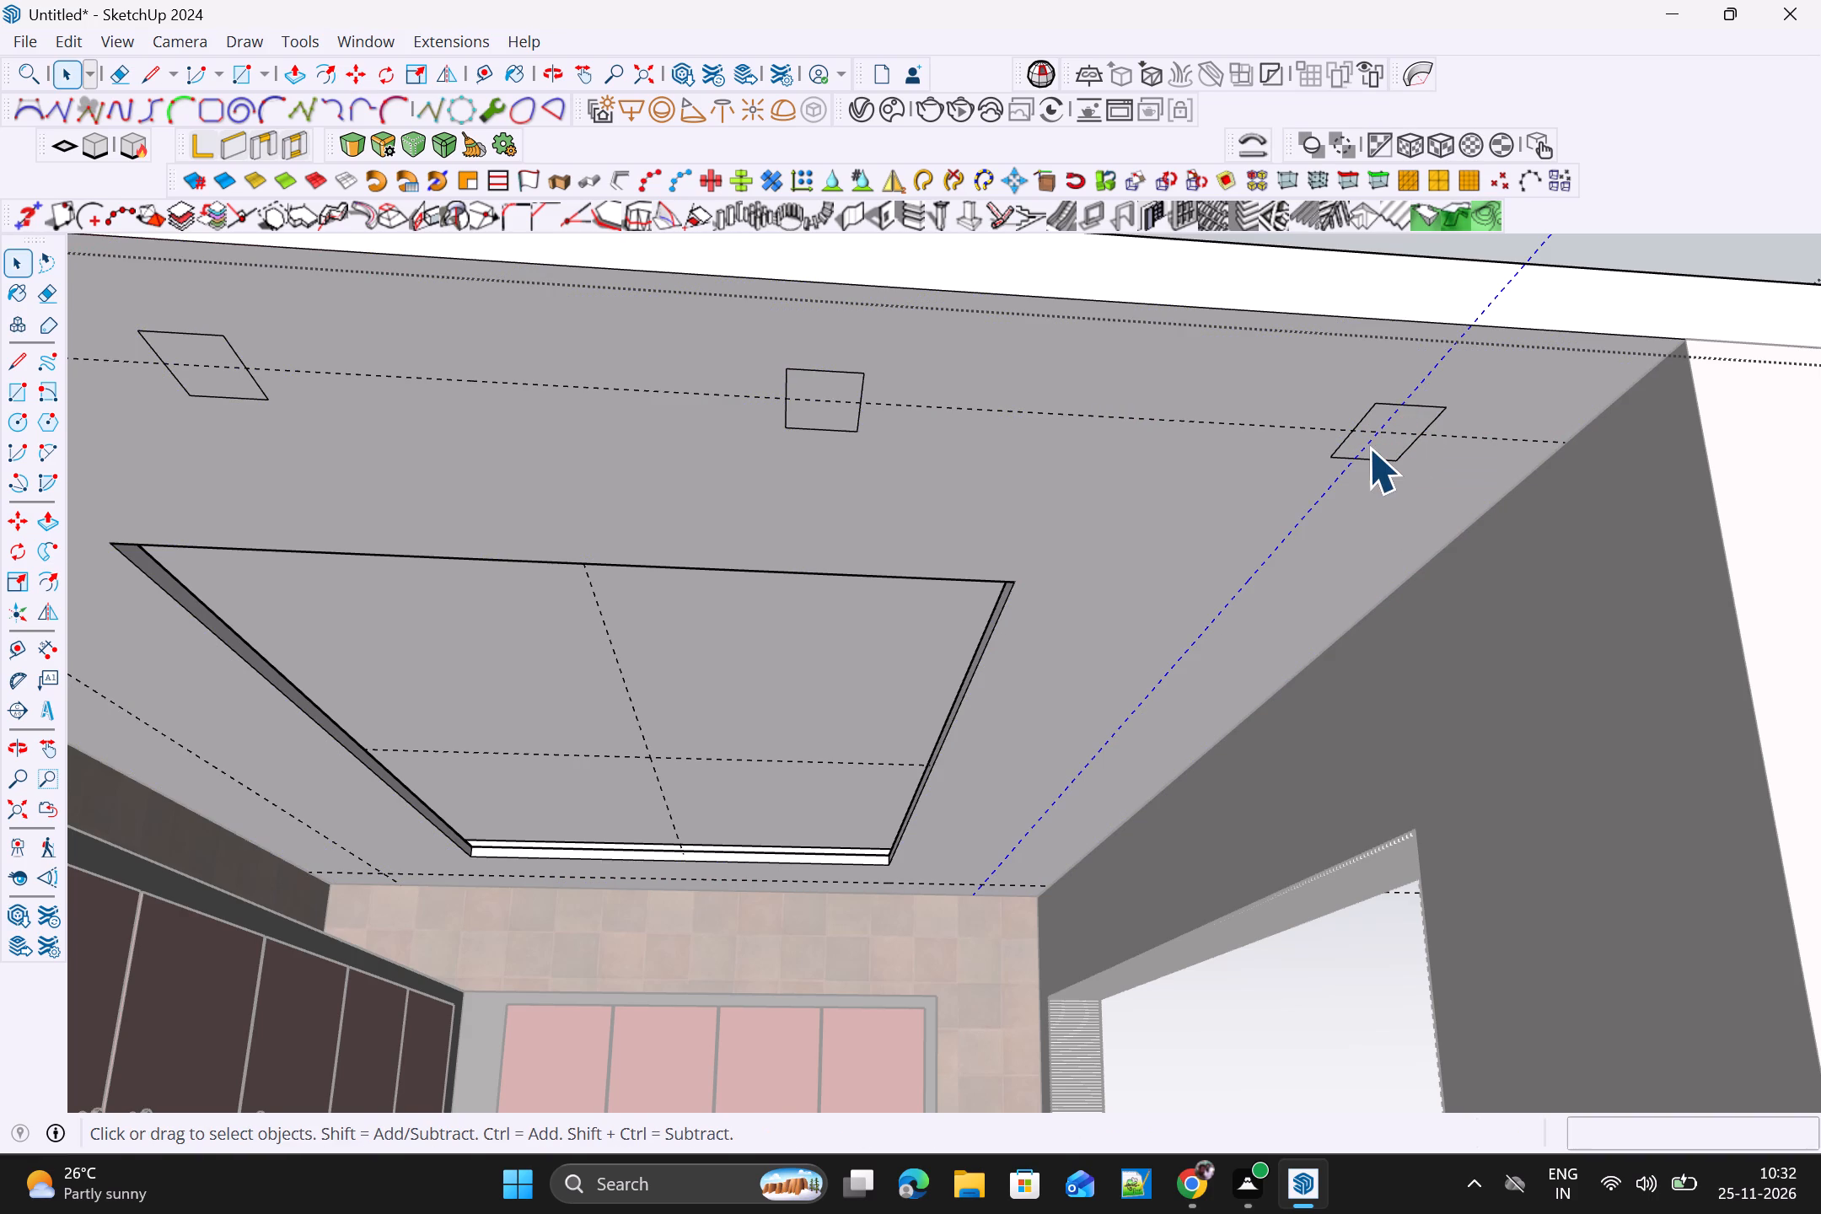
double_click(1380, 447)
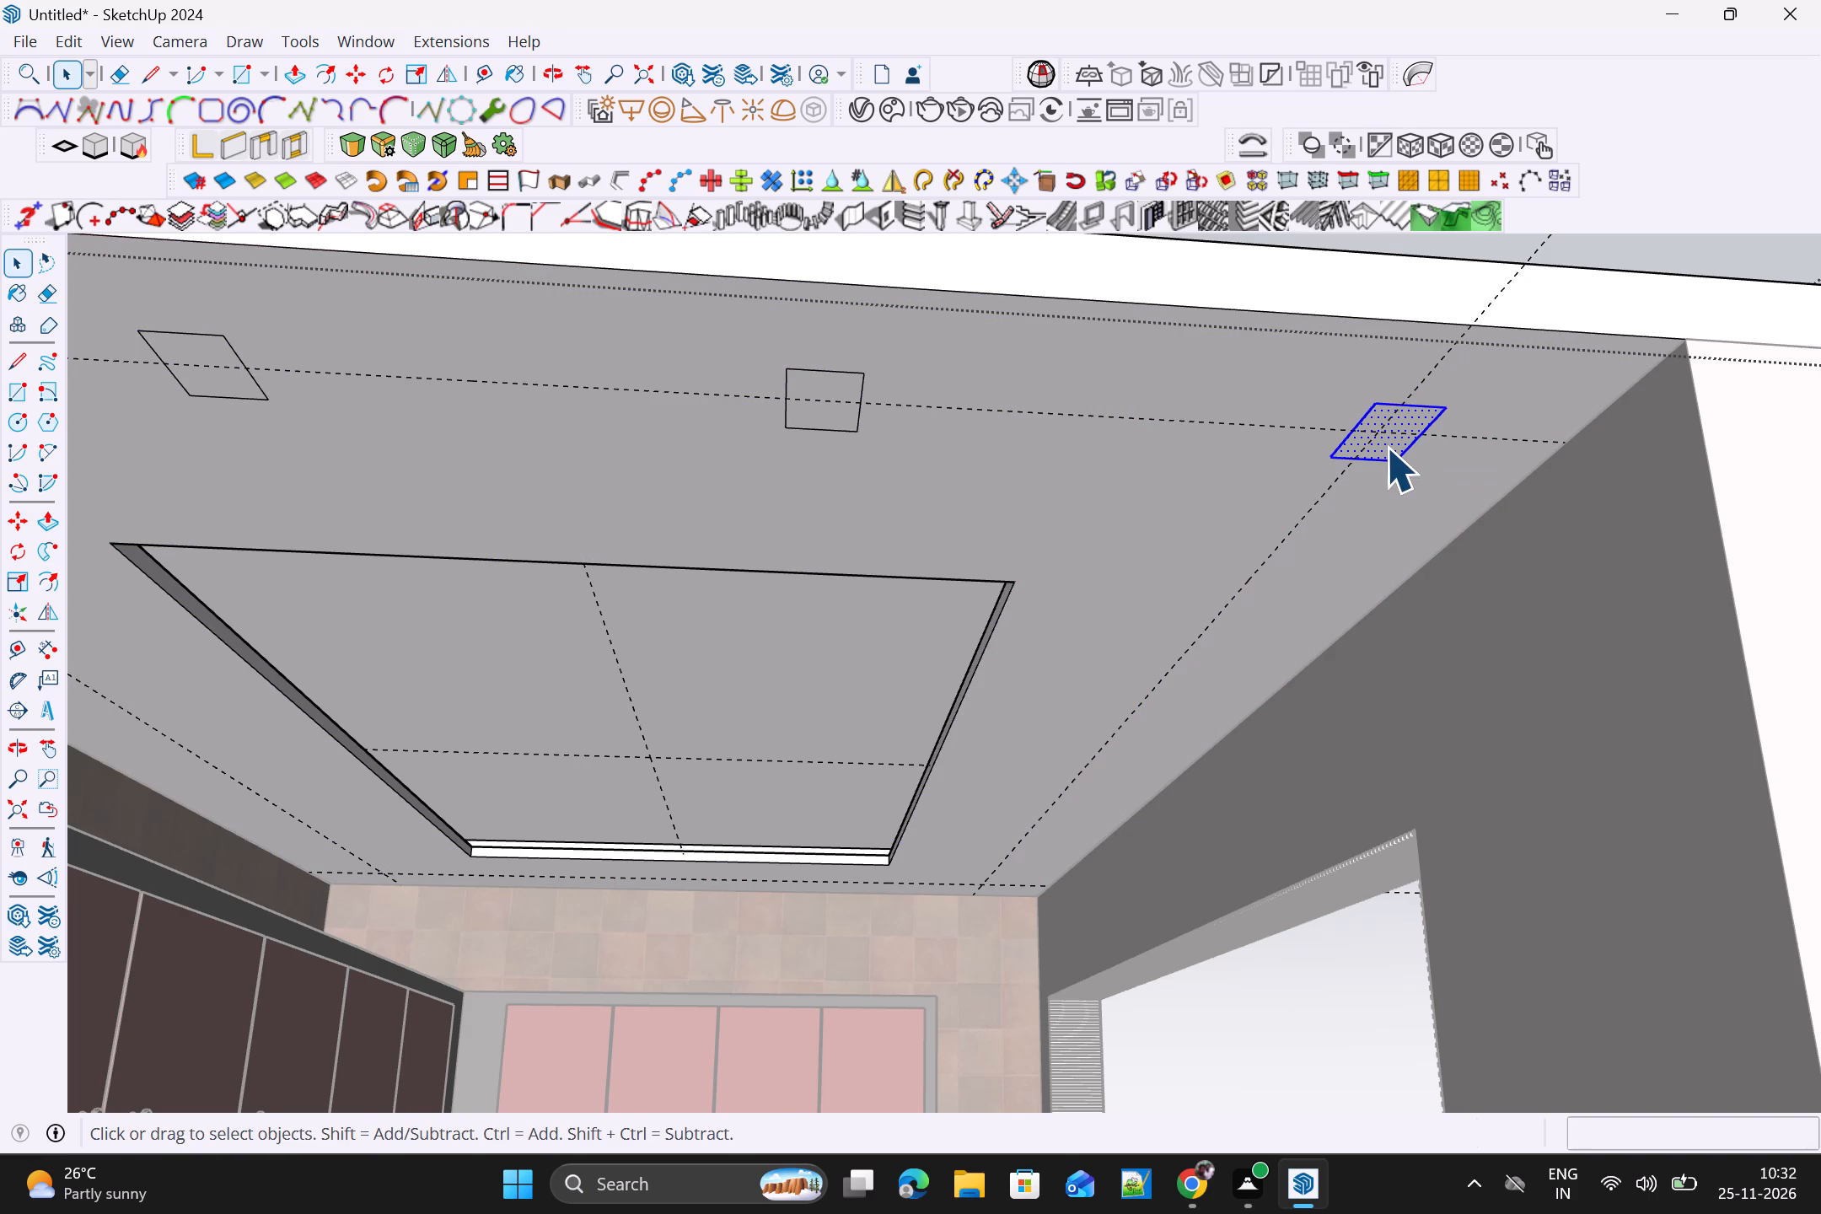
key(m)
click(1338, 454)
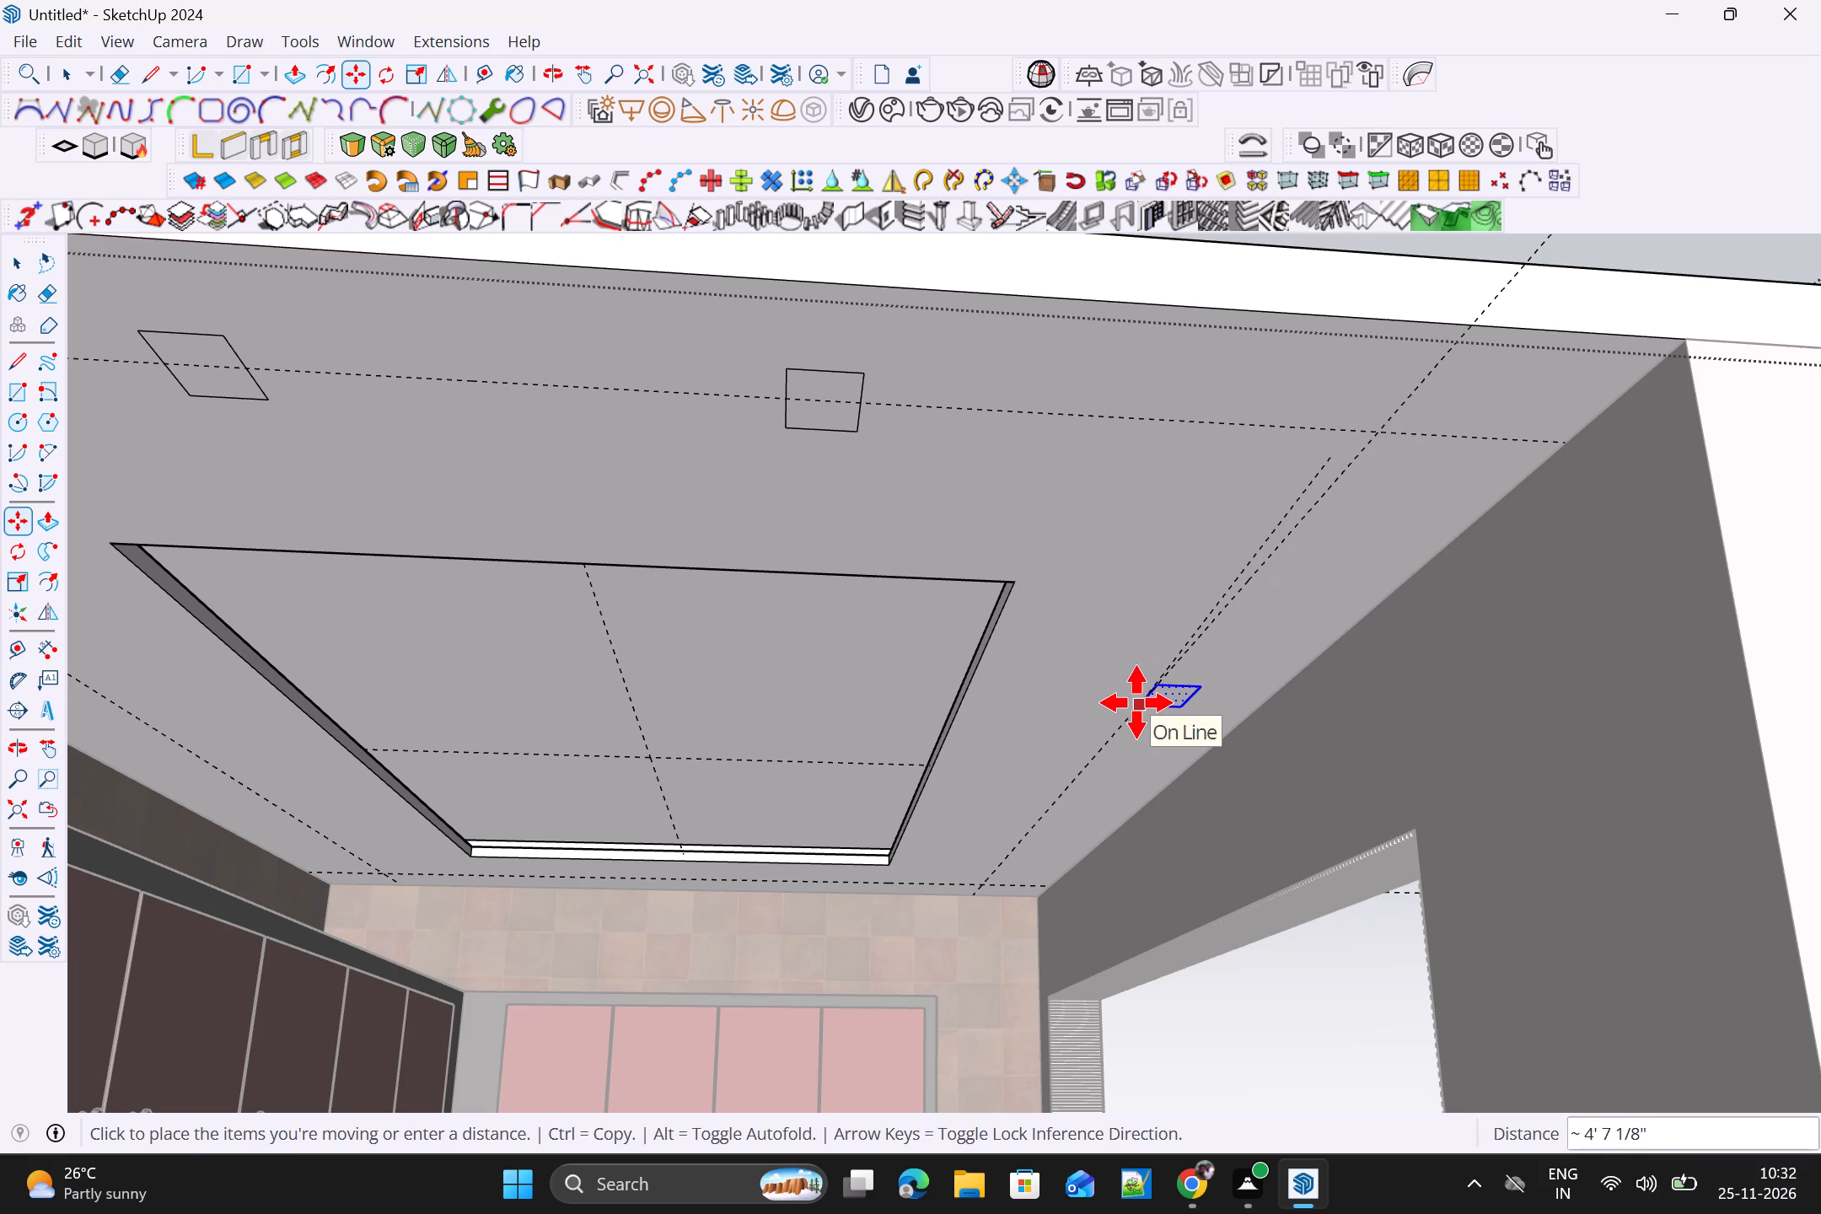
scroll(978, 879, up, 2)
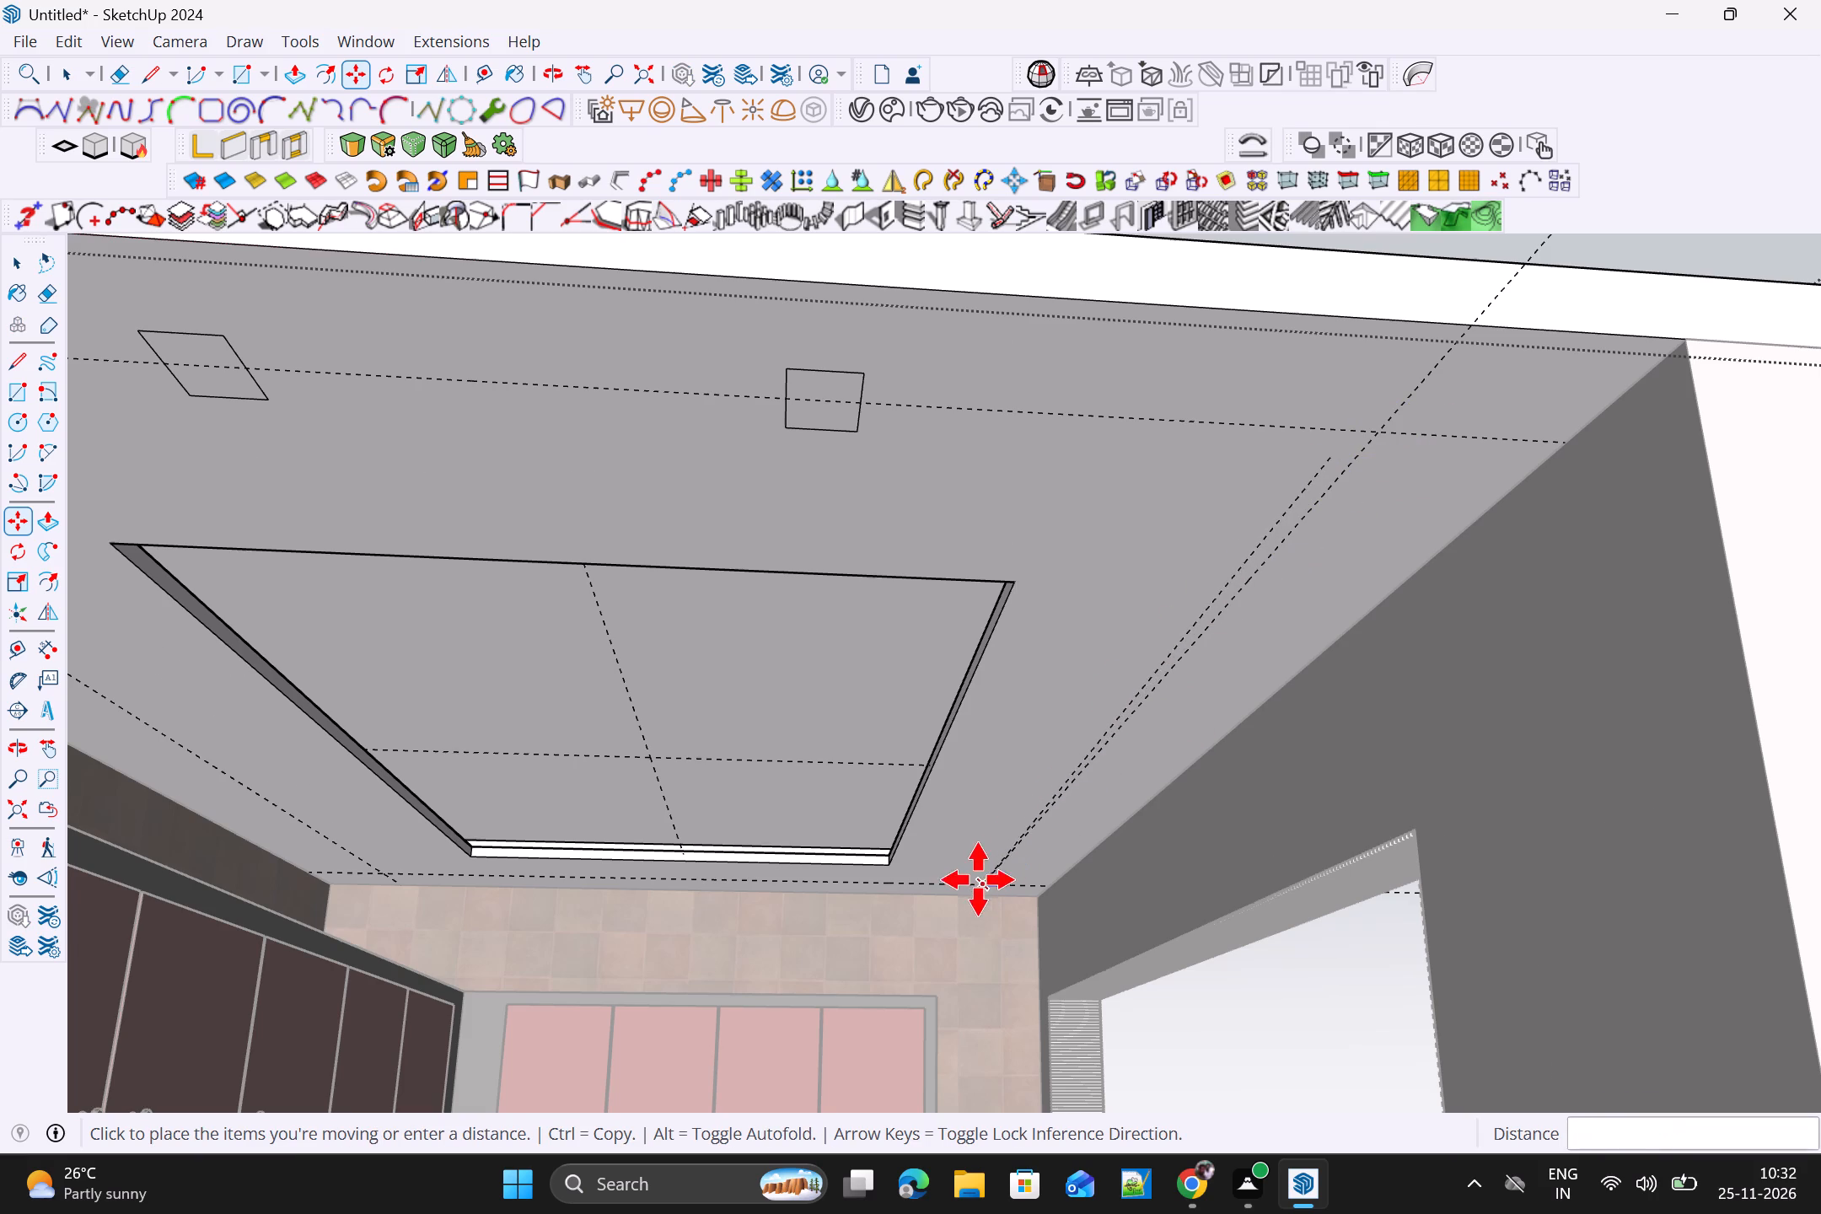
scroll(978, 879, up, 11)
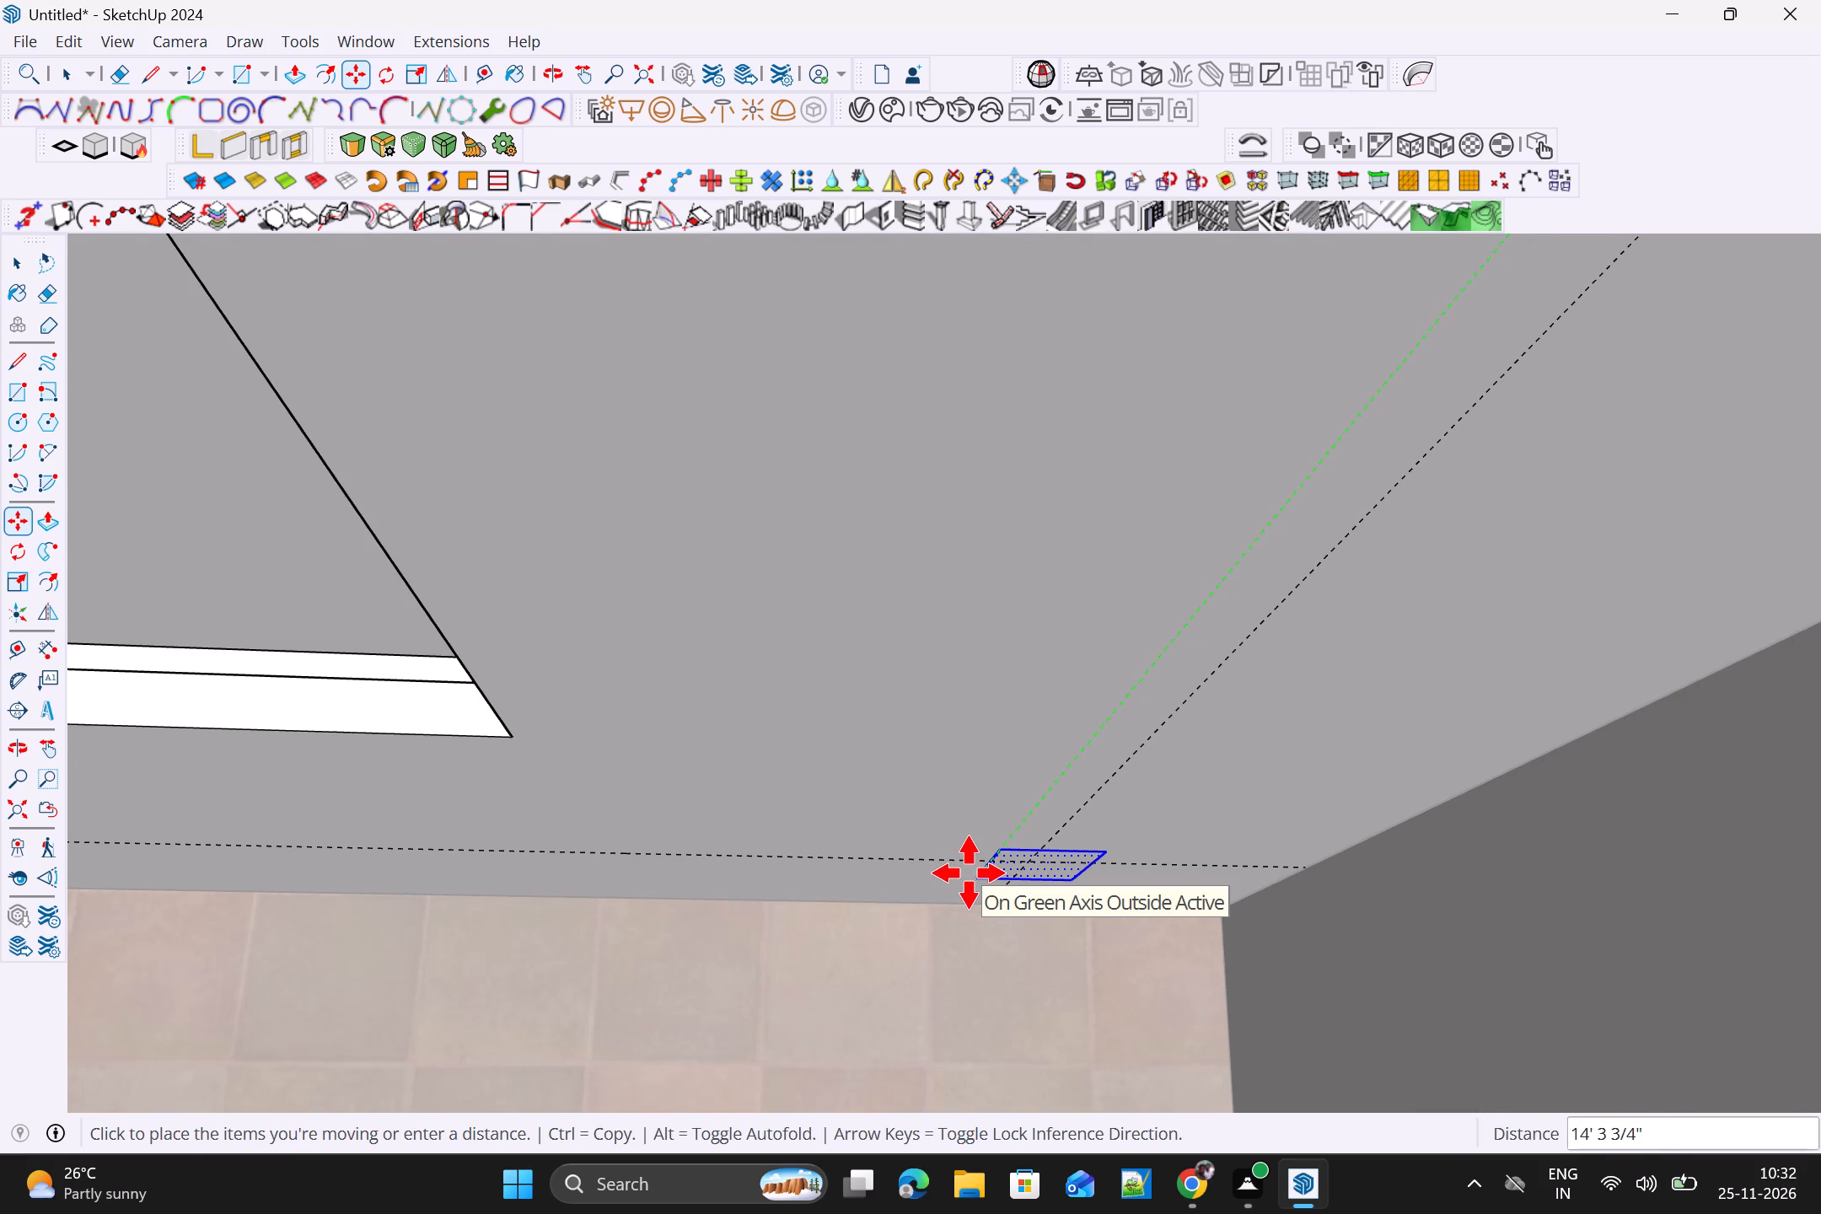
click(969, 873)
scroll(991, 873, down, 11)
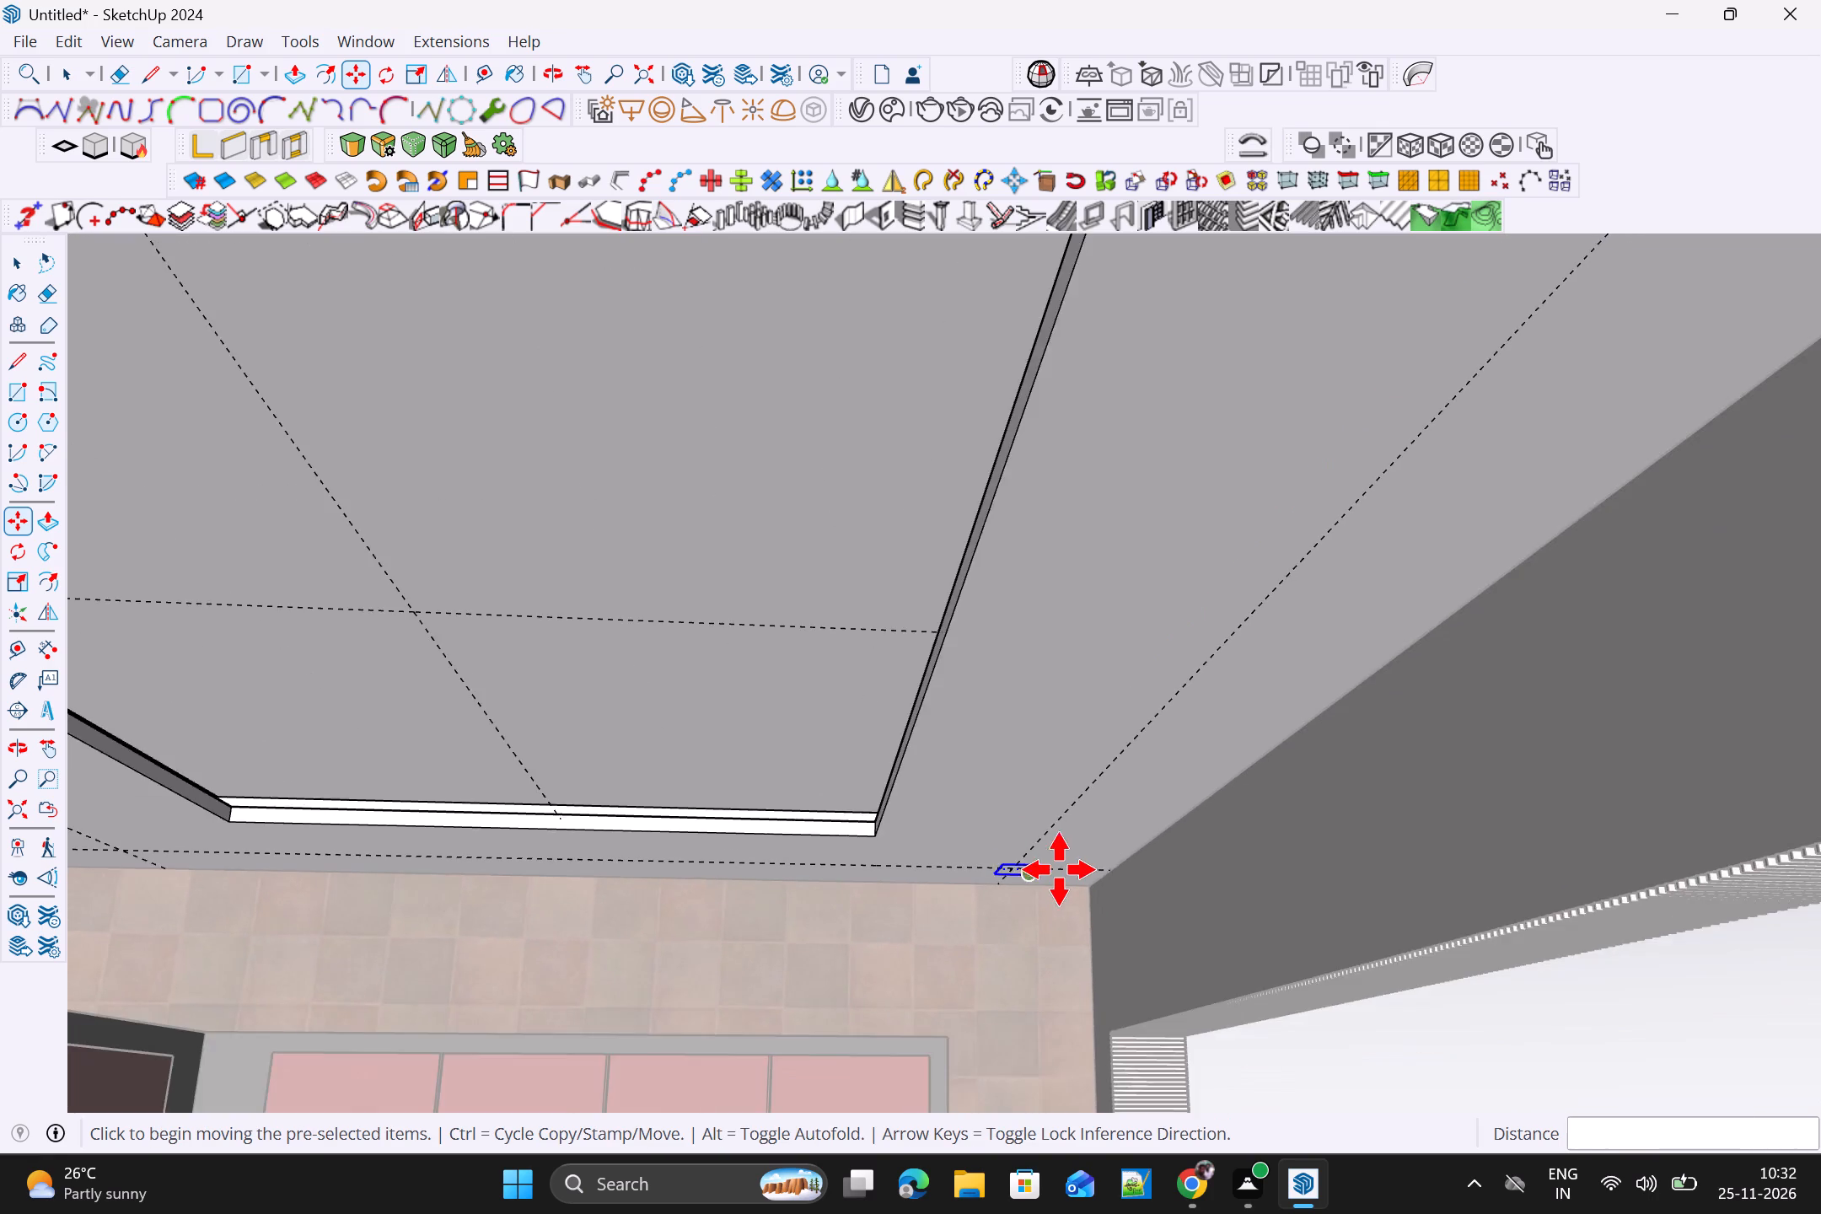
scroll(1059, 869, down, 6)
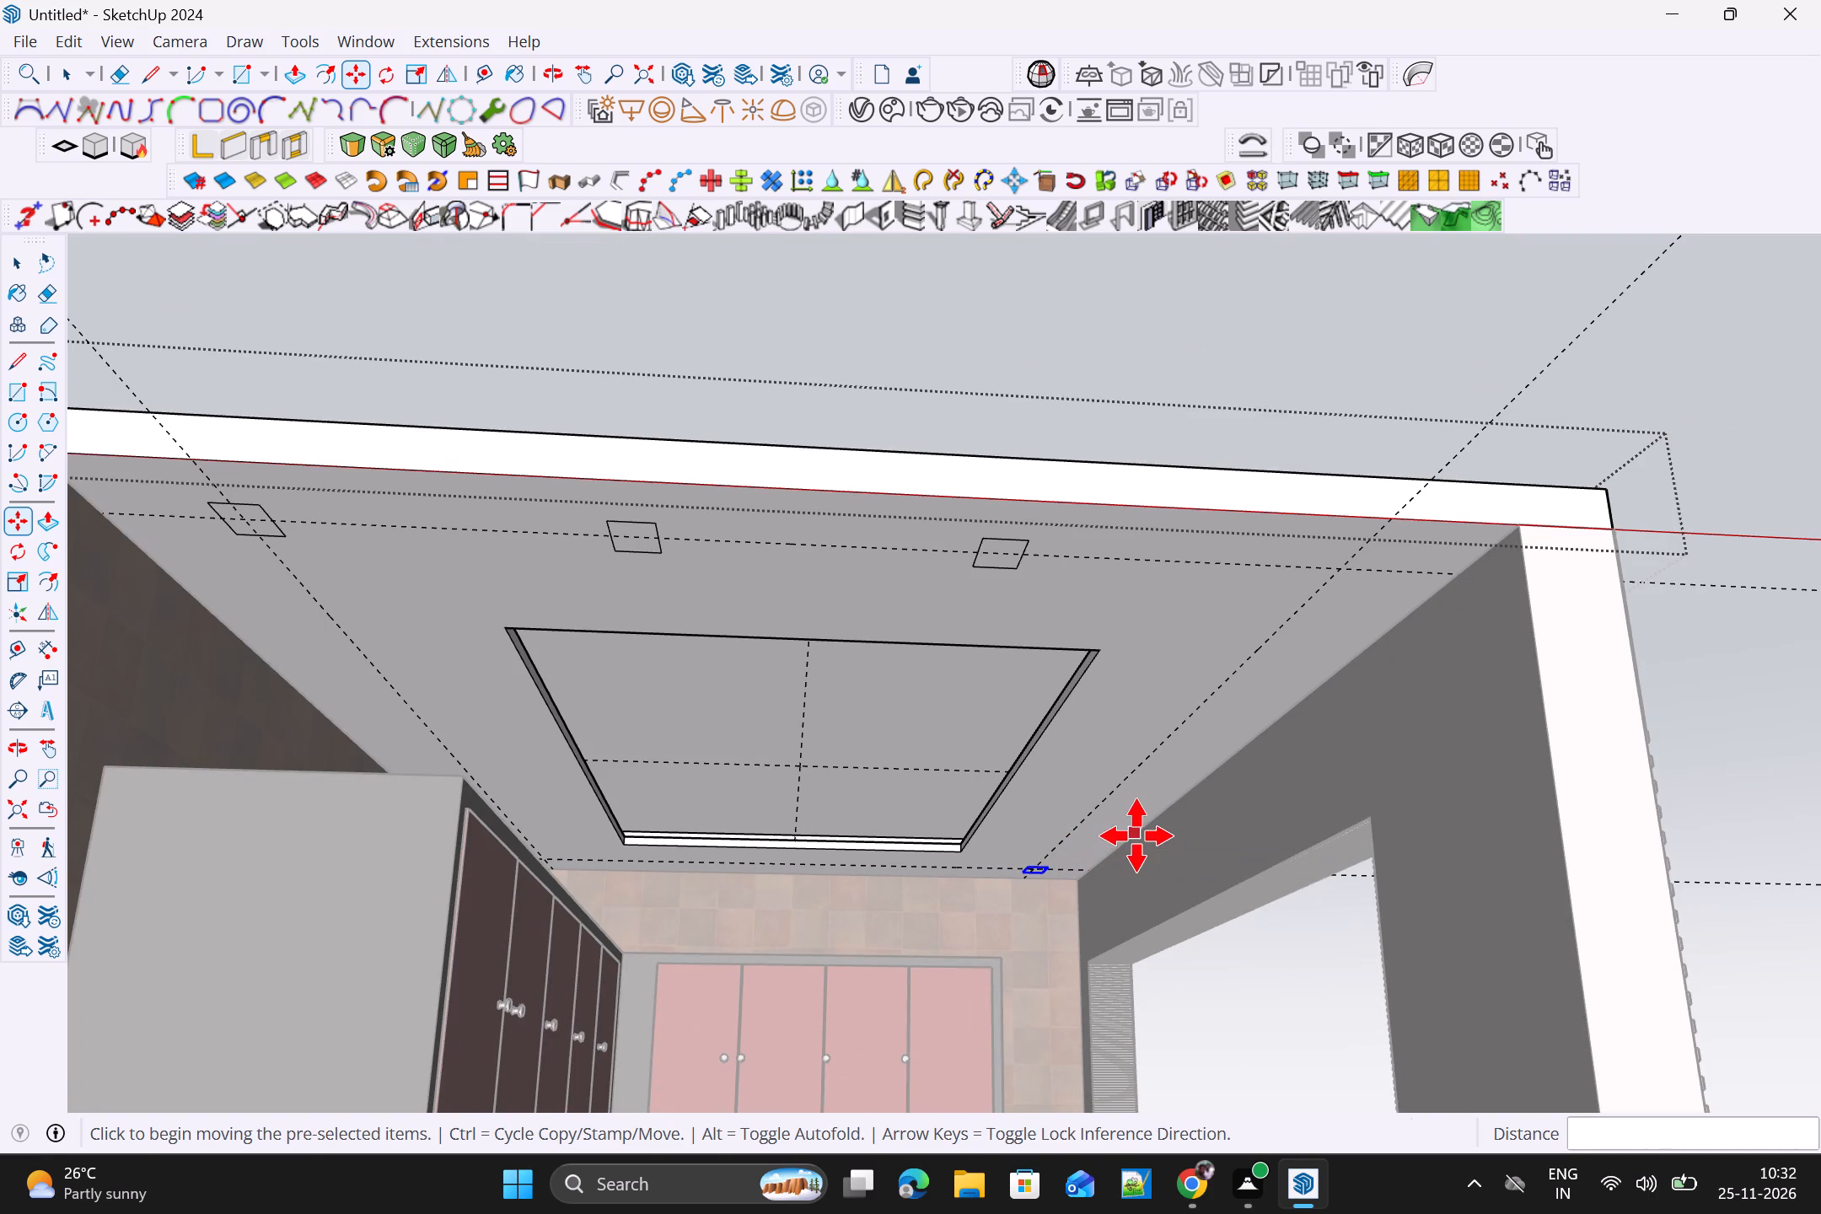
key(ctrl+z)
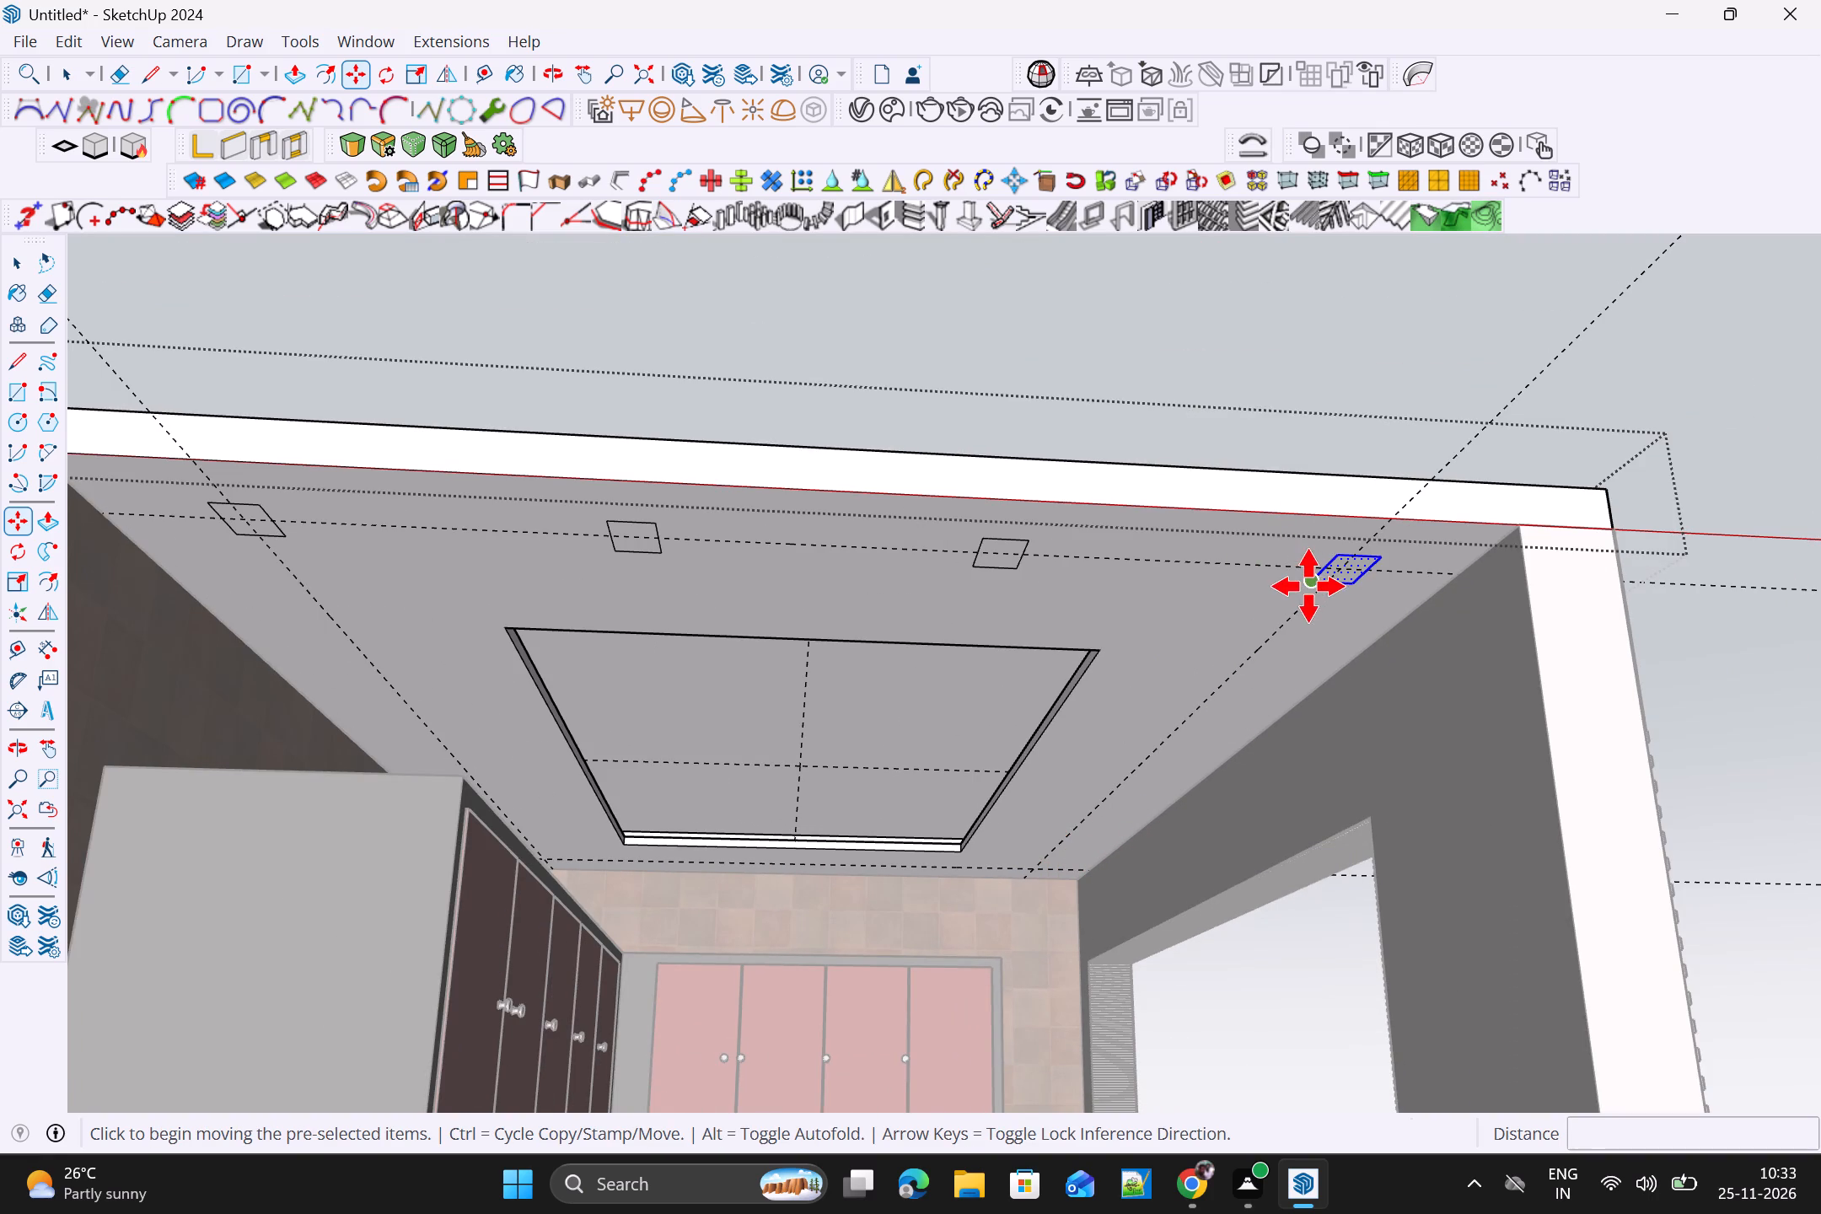
Copy the open-end corner rectangle about 14' 3 9/16" along the slatted-wall side guide to the short cabinet wall crossing, divided into 3 equal spaces.
click(1308, 586)
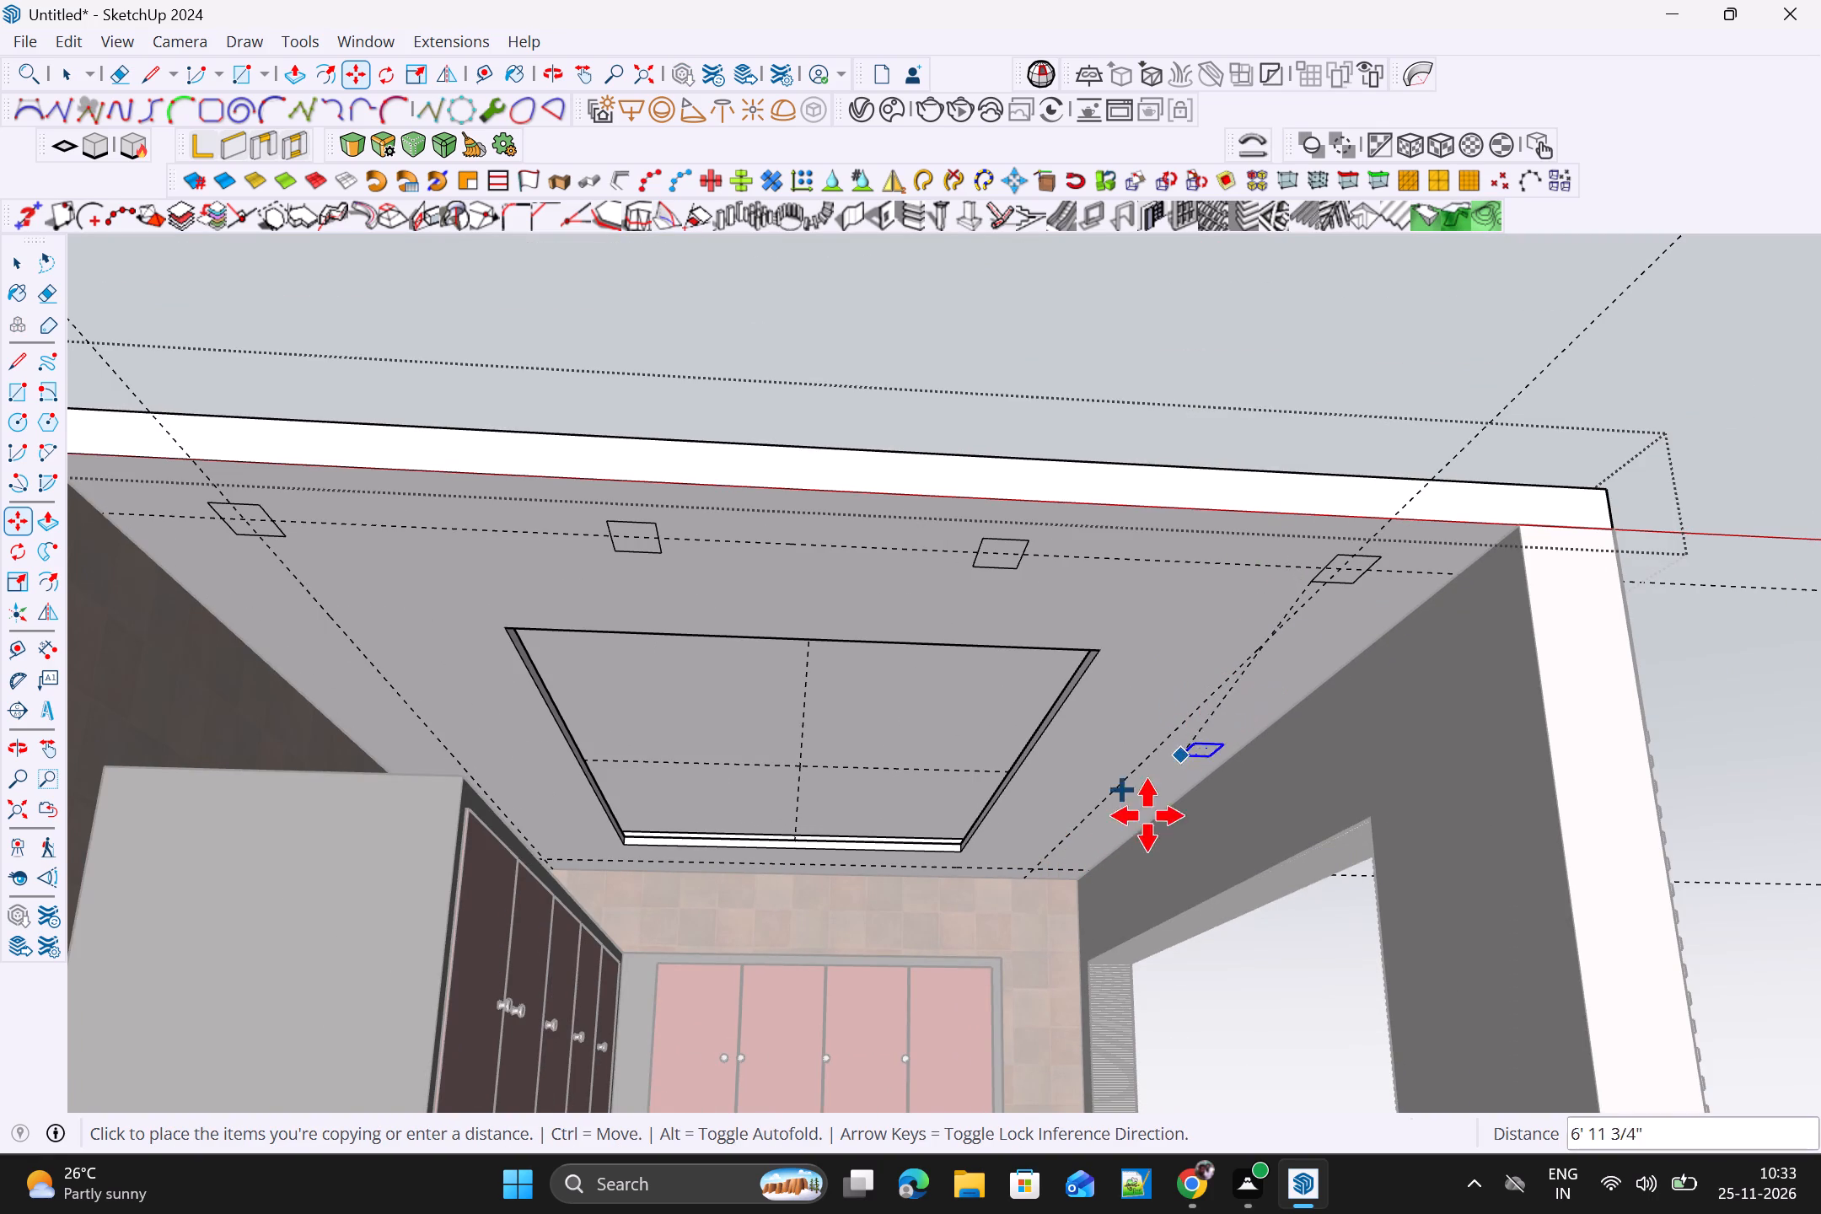
scroll(1081, 869, up, 14)
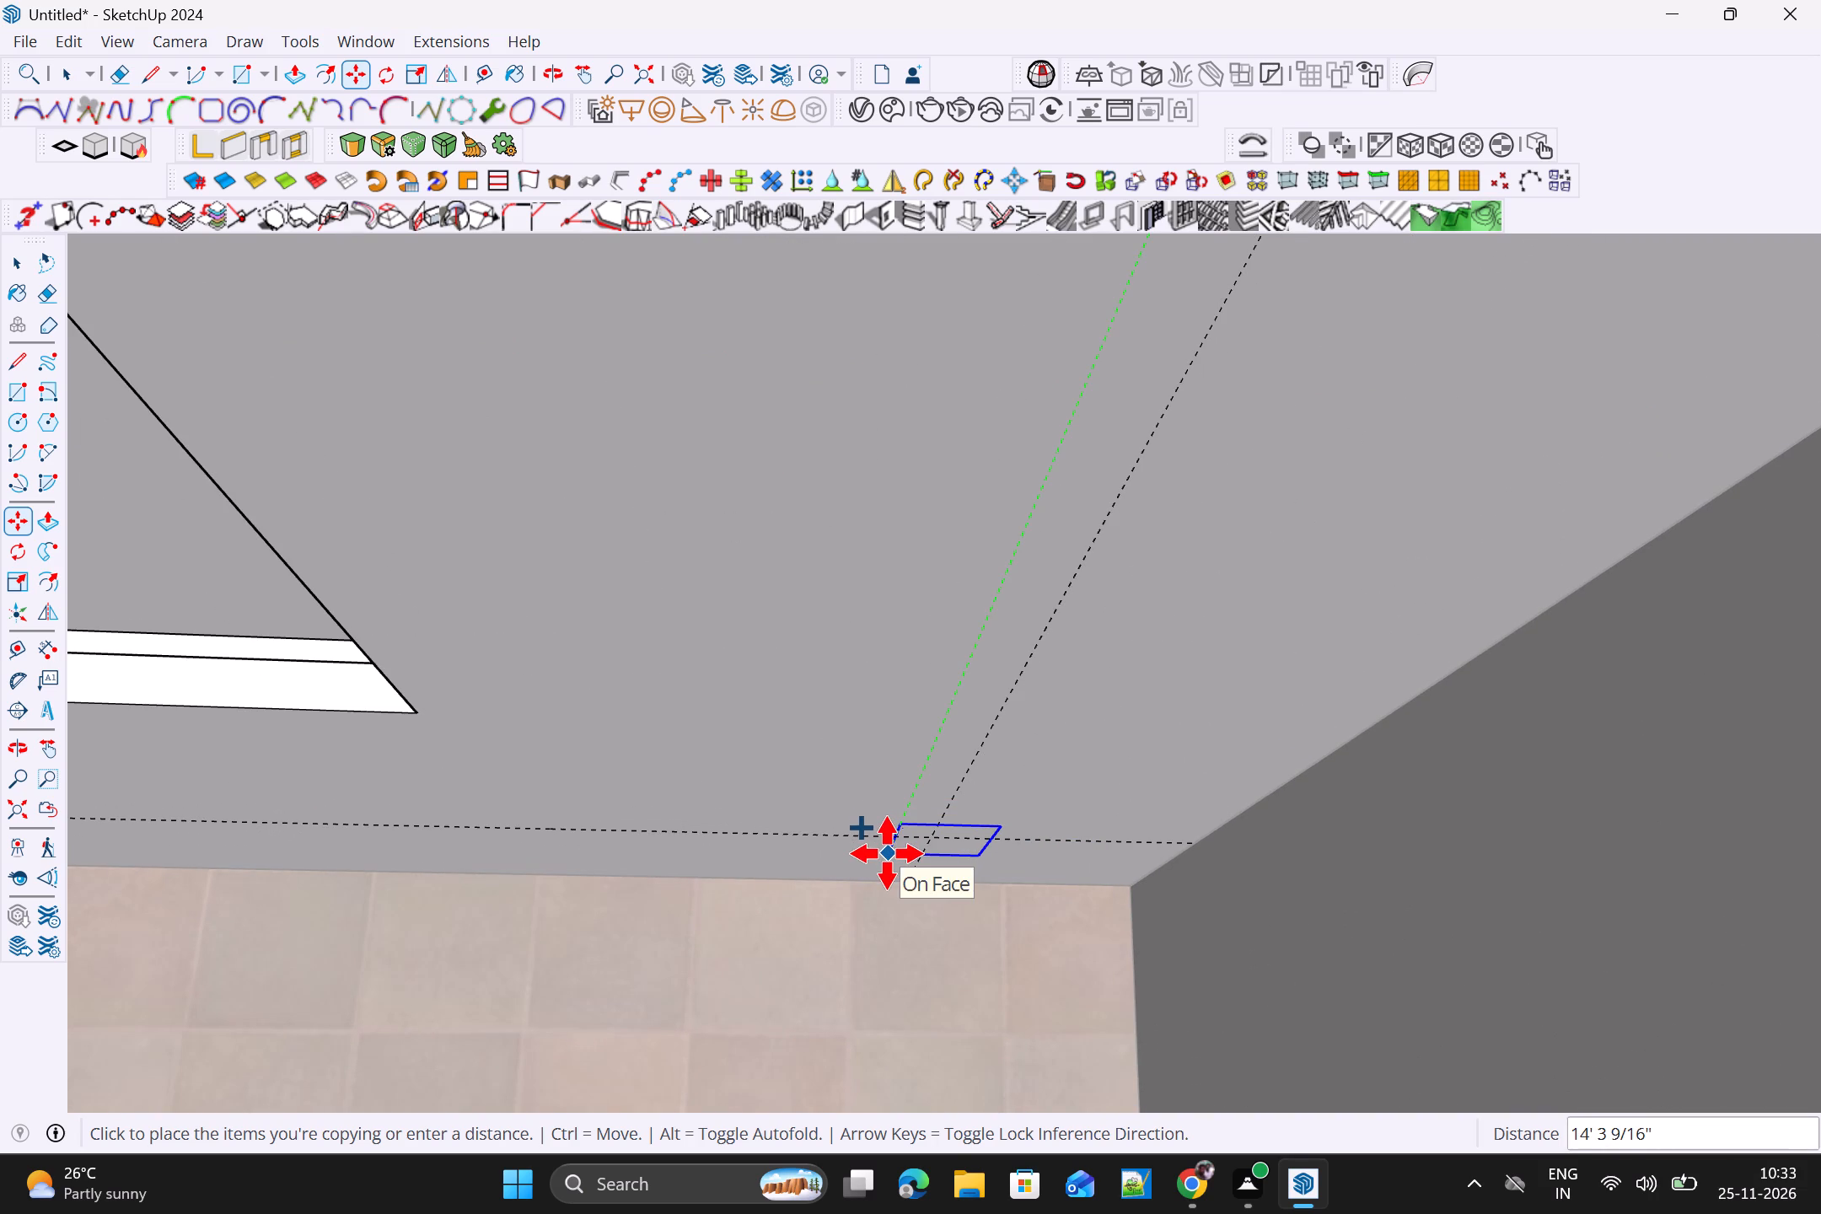
click(887, 853)
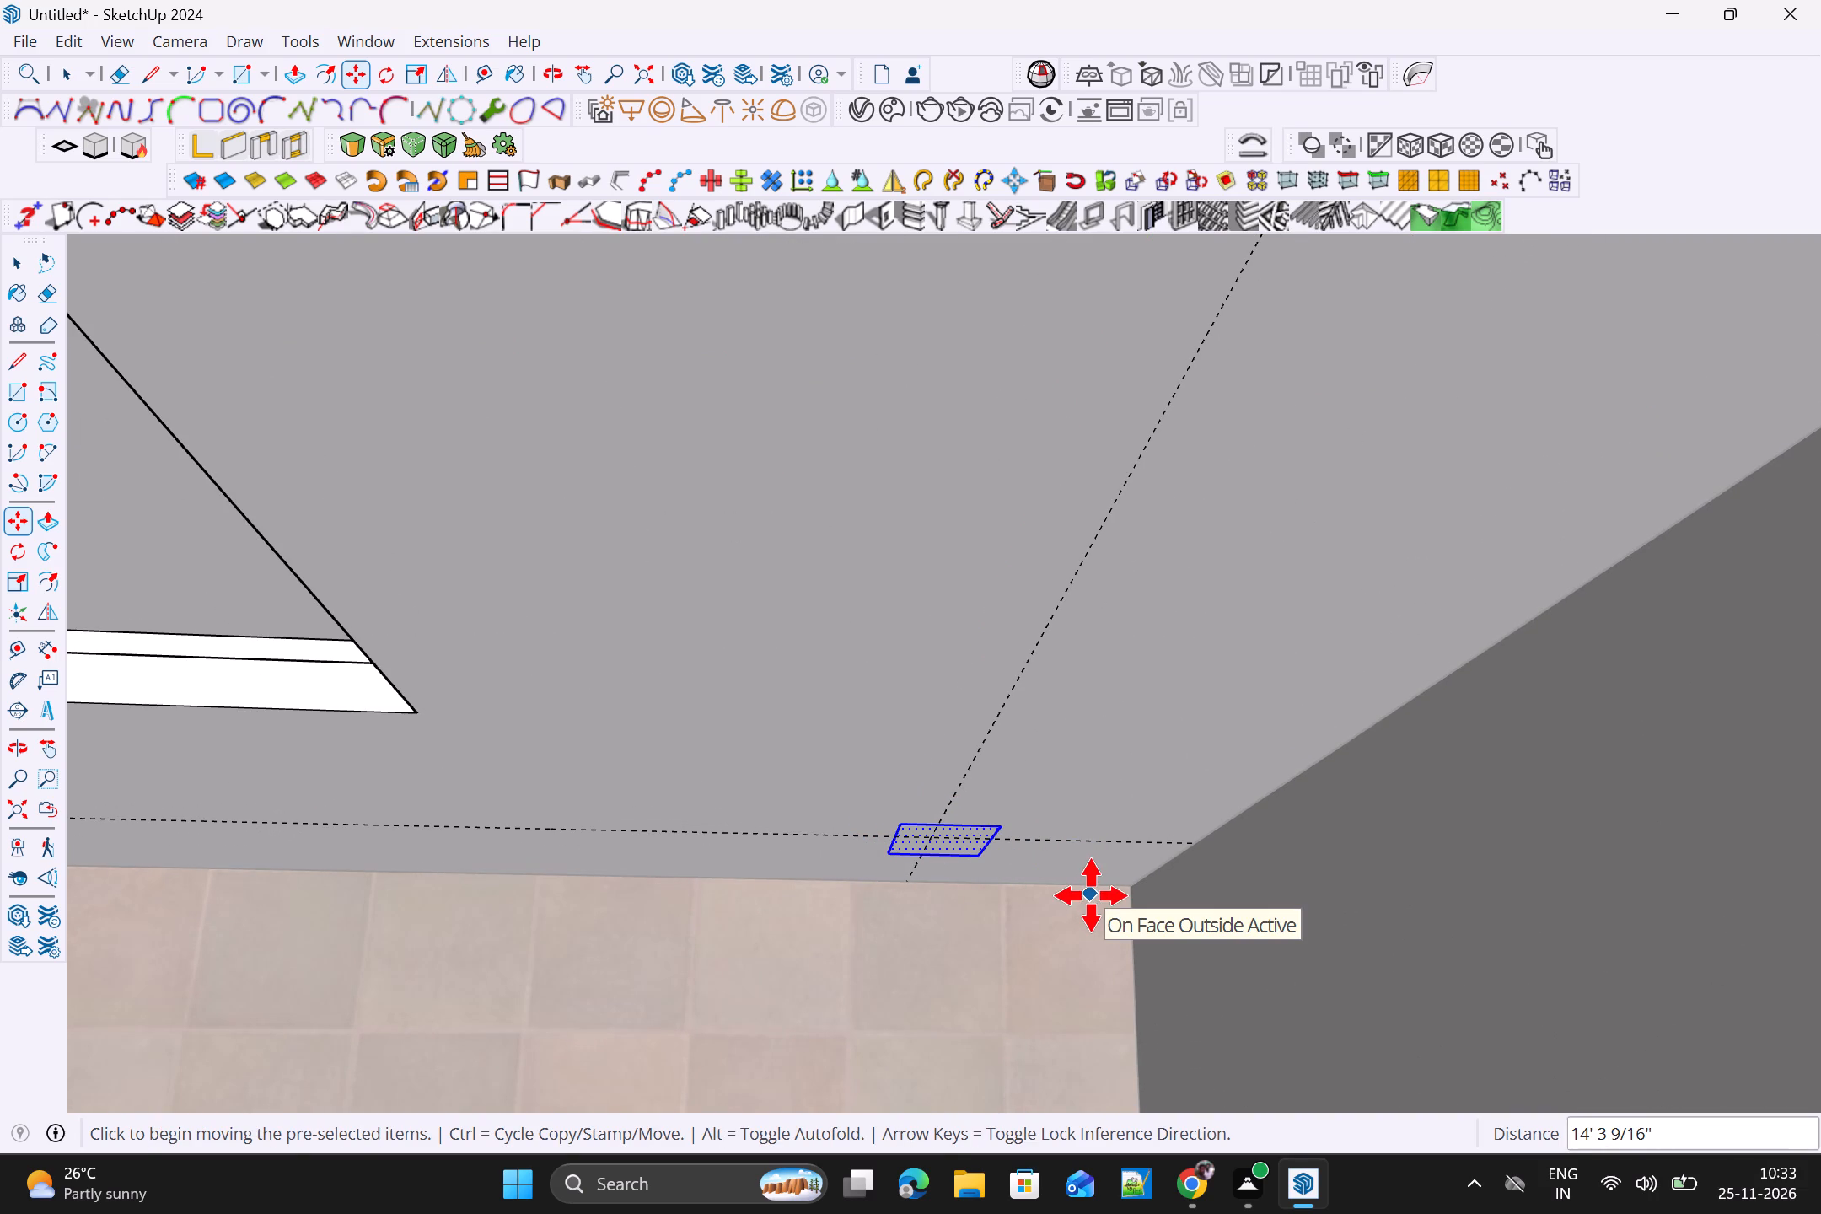
text(3/)
key(Return)
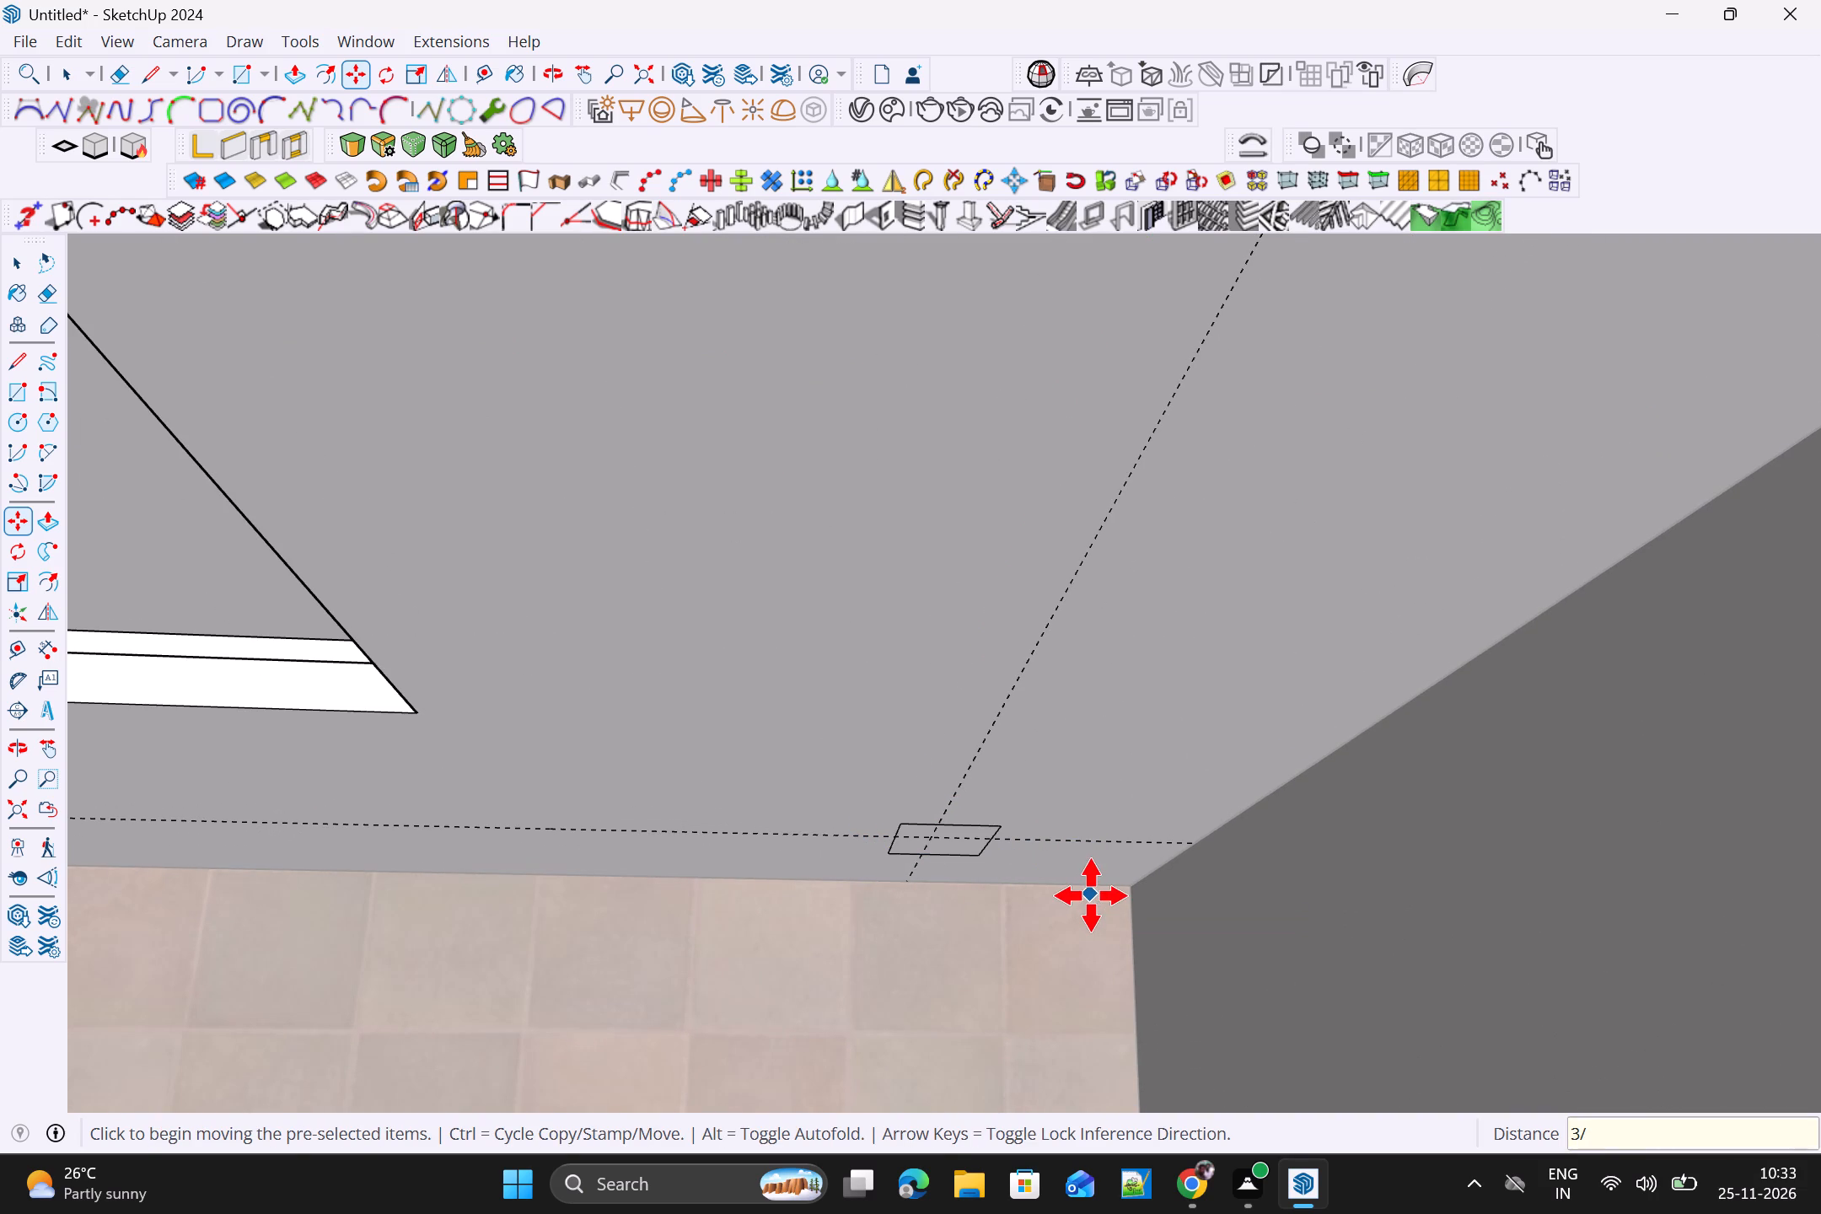
key(Return)
Copy the short cabinet wall corner rectangle about 8' 6 3/4" to the crossing on the long cabinet wall side, divided into 3 equal spaces.
scroll(1093, 883, up, 3)
scroll(1143, 802, down, 12)
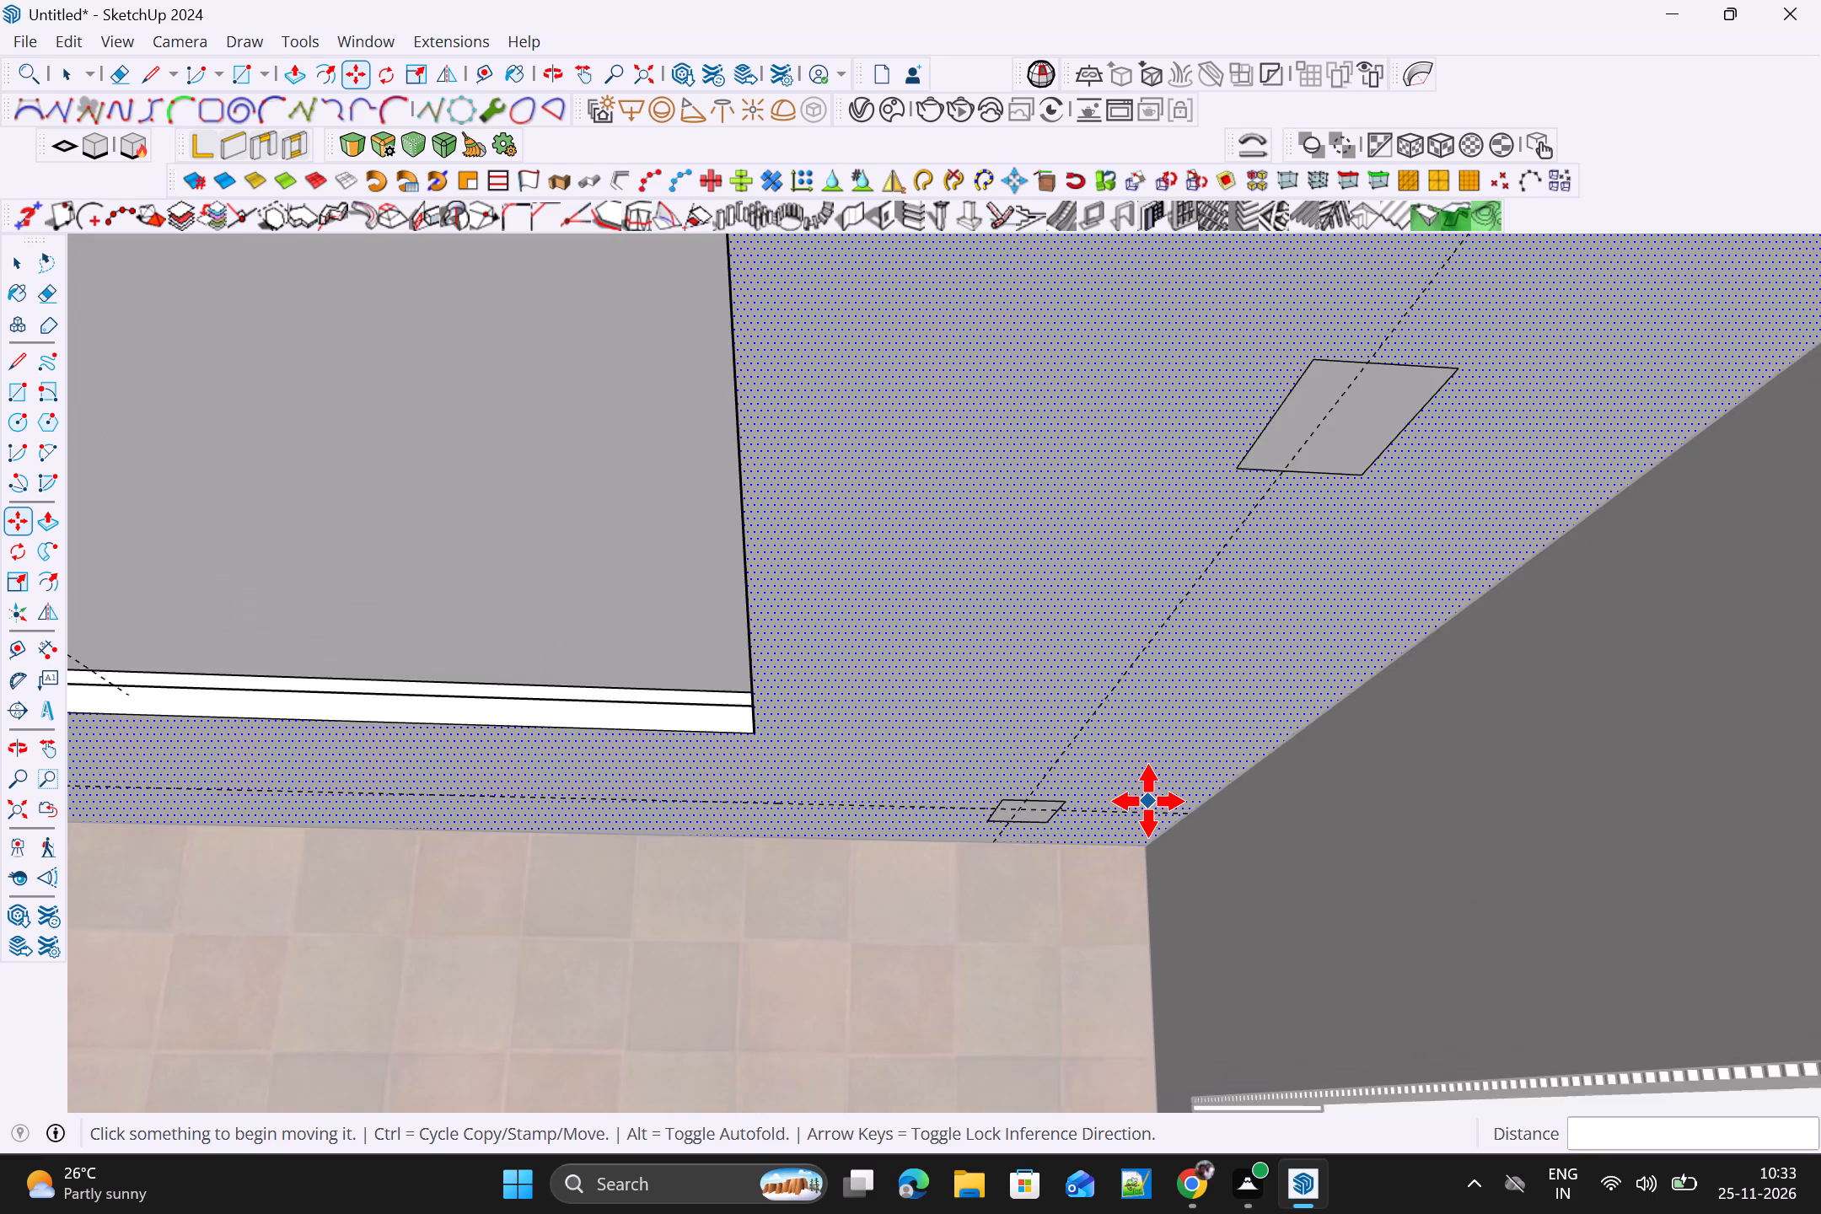
scroll(1148, 801, down, 9)
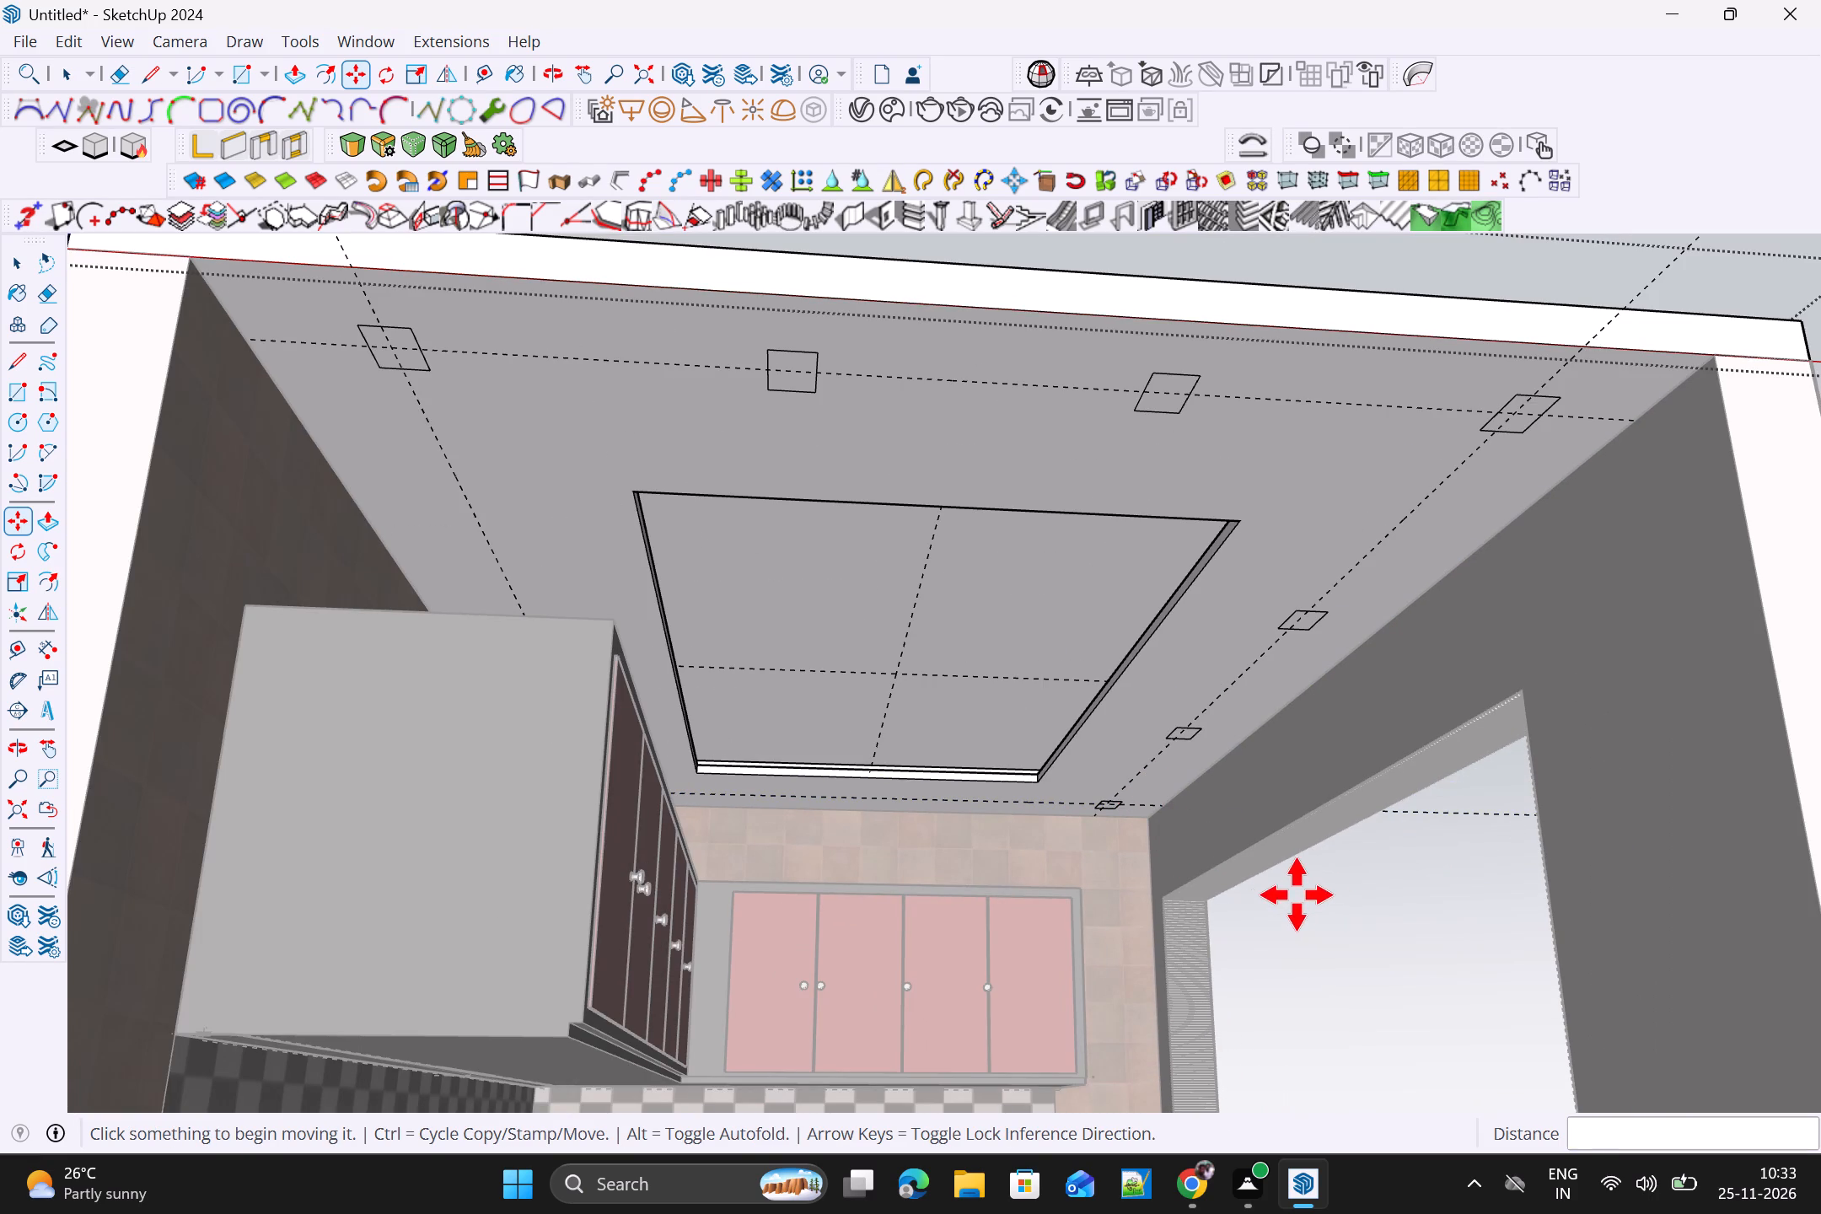
scroll(1241, 889, up, 2)
scroll(1094, 839, up, 7)
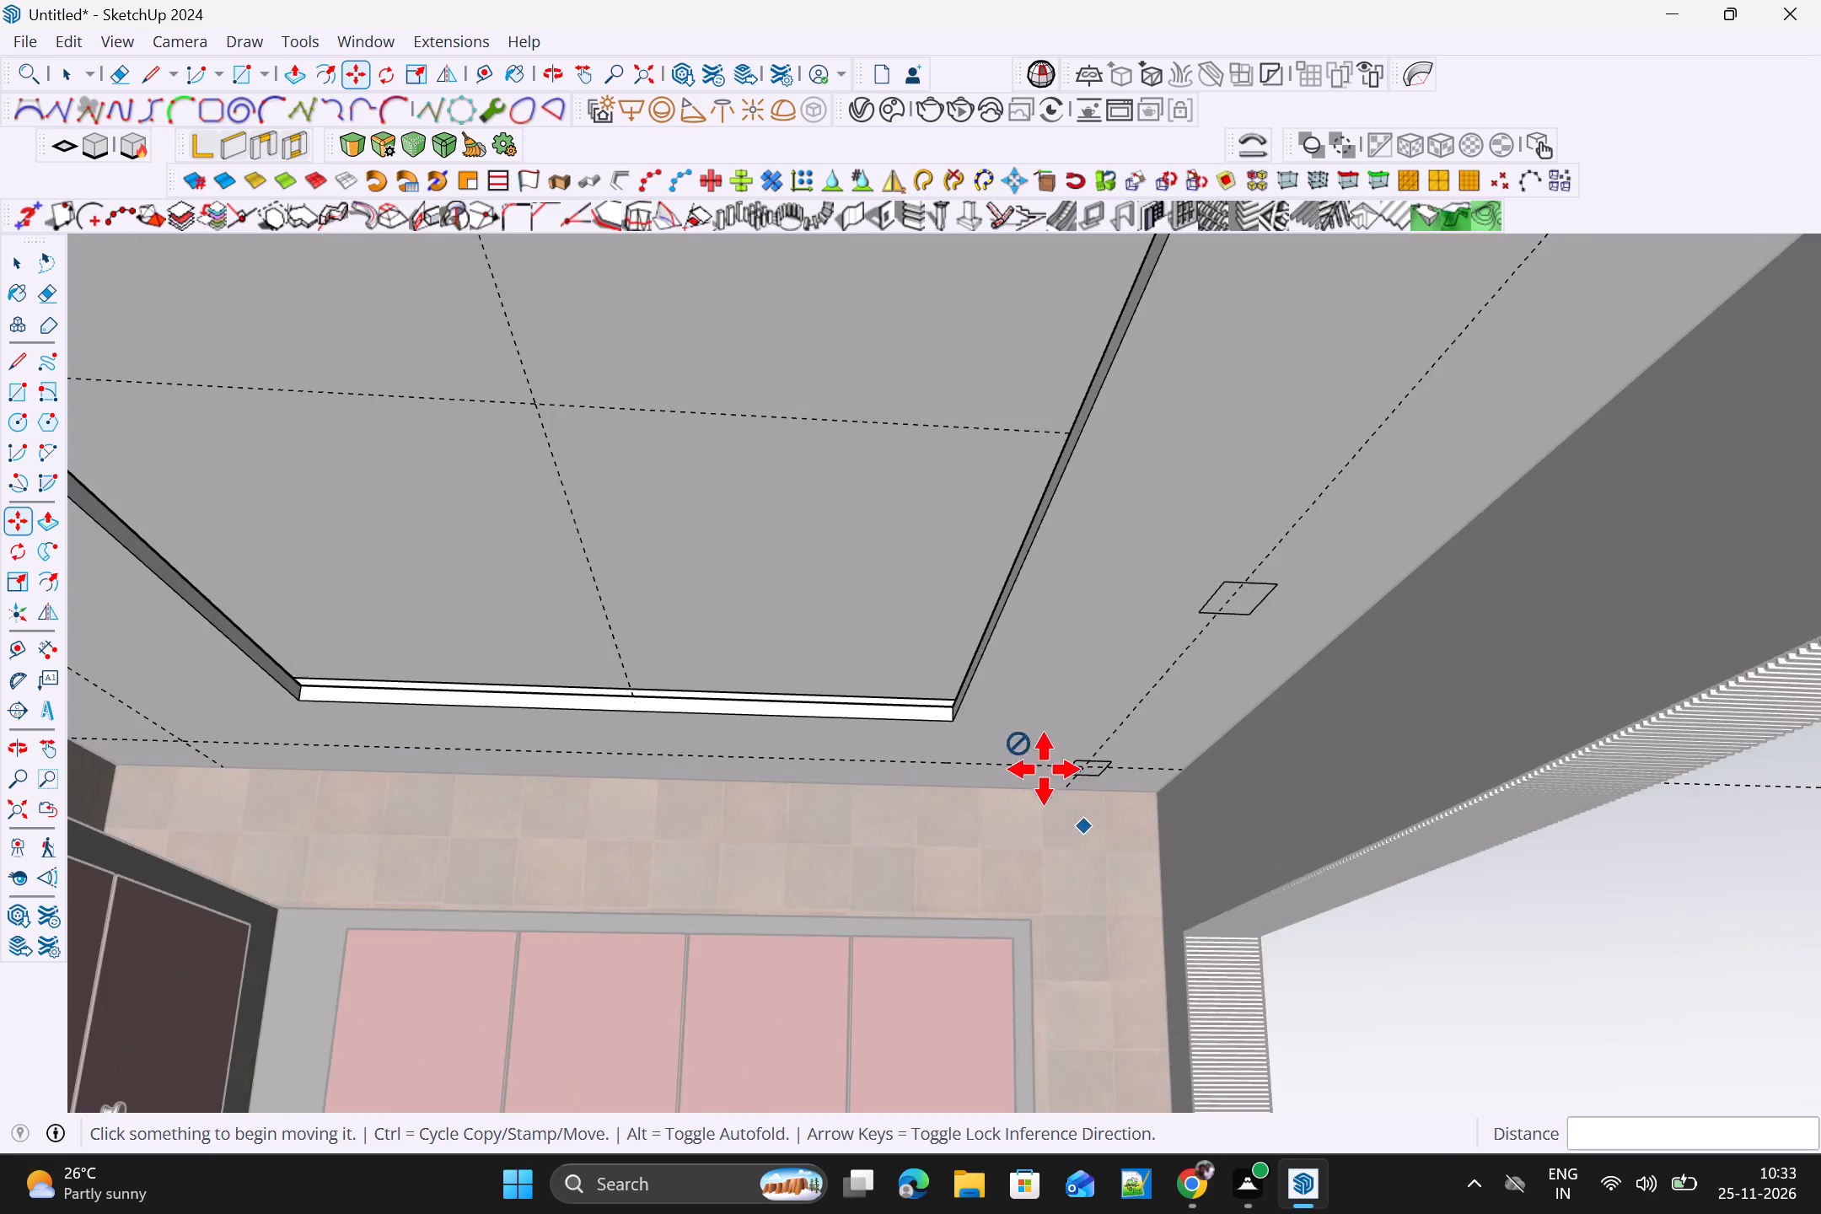
scroll(1044, 769, up, 4)
key(space)
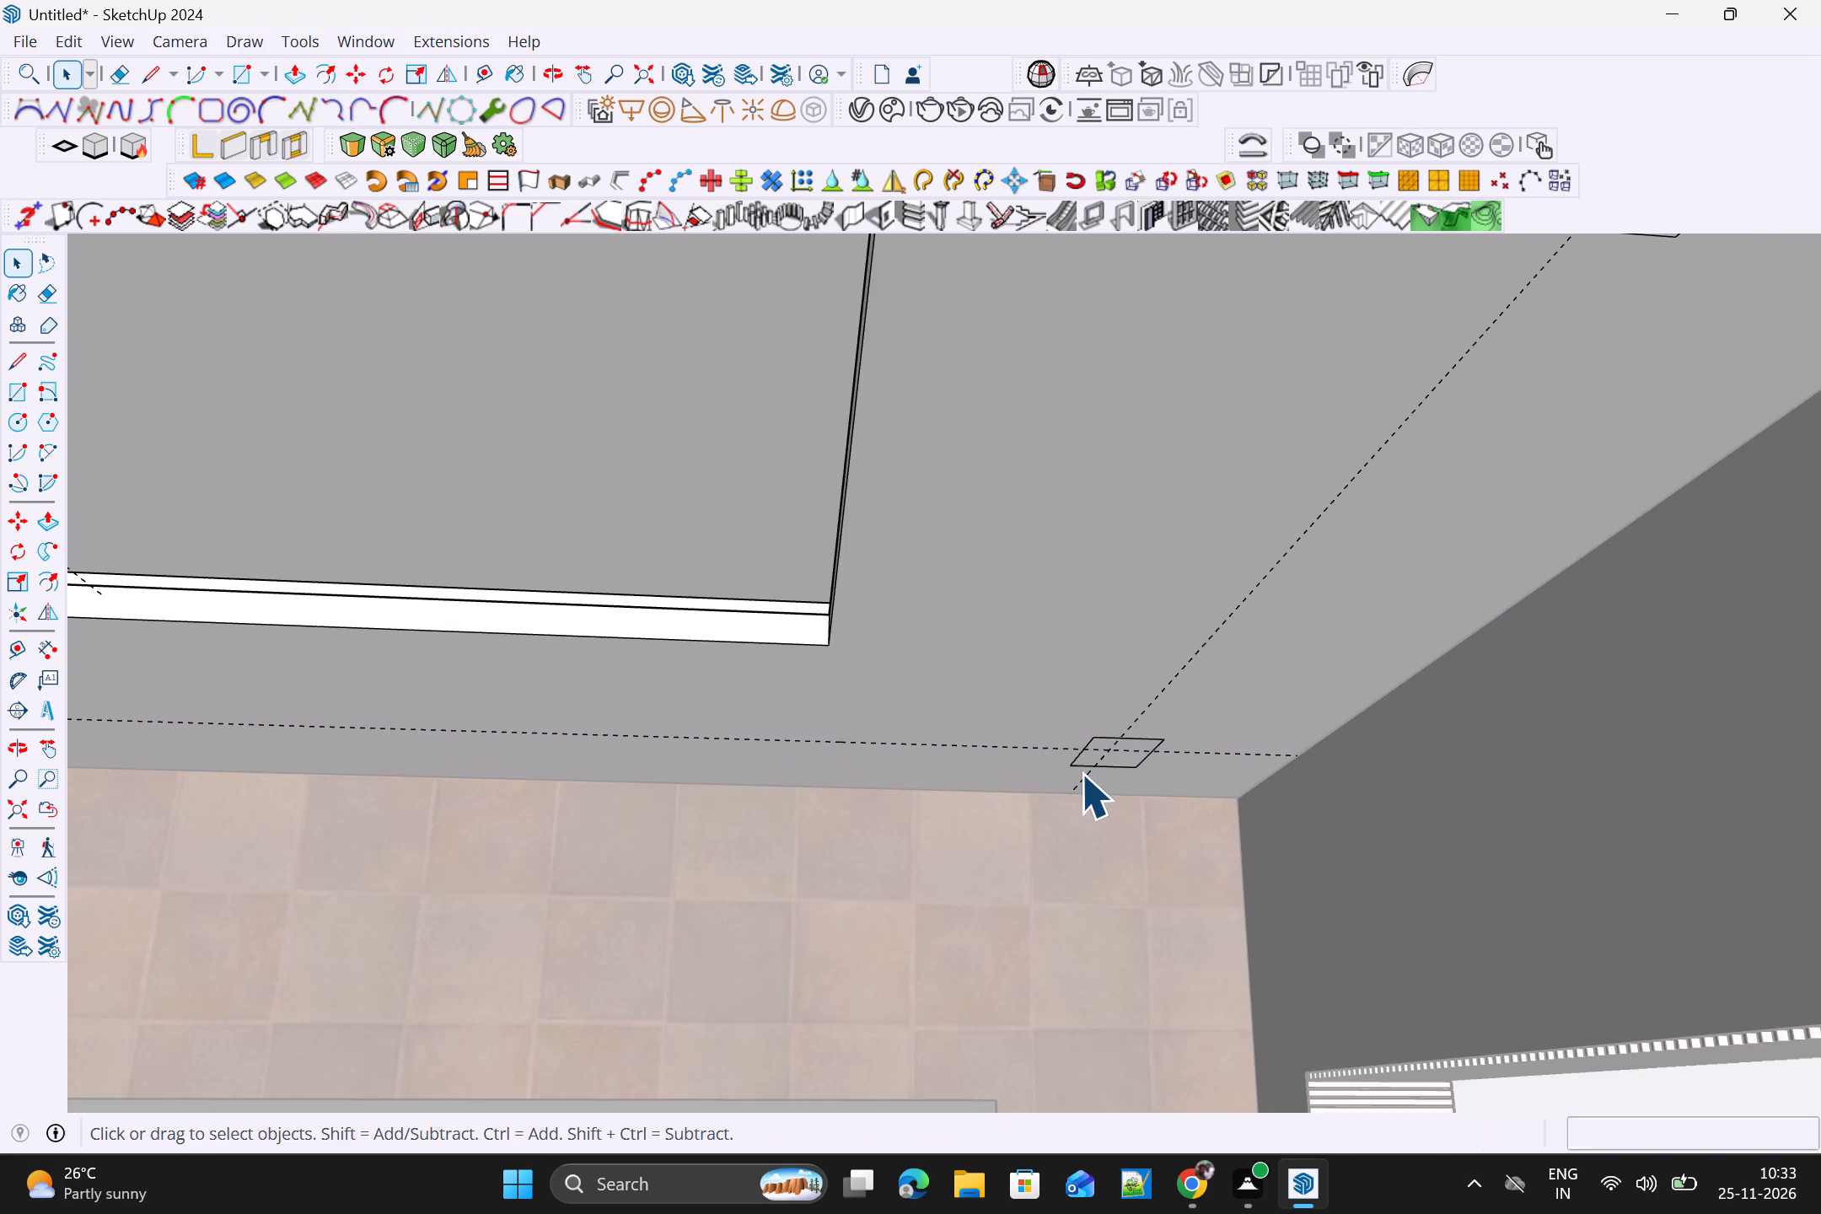
click(1130, 763)
double_click(1130, 763)
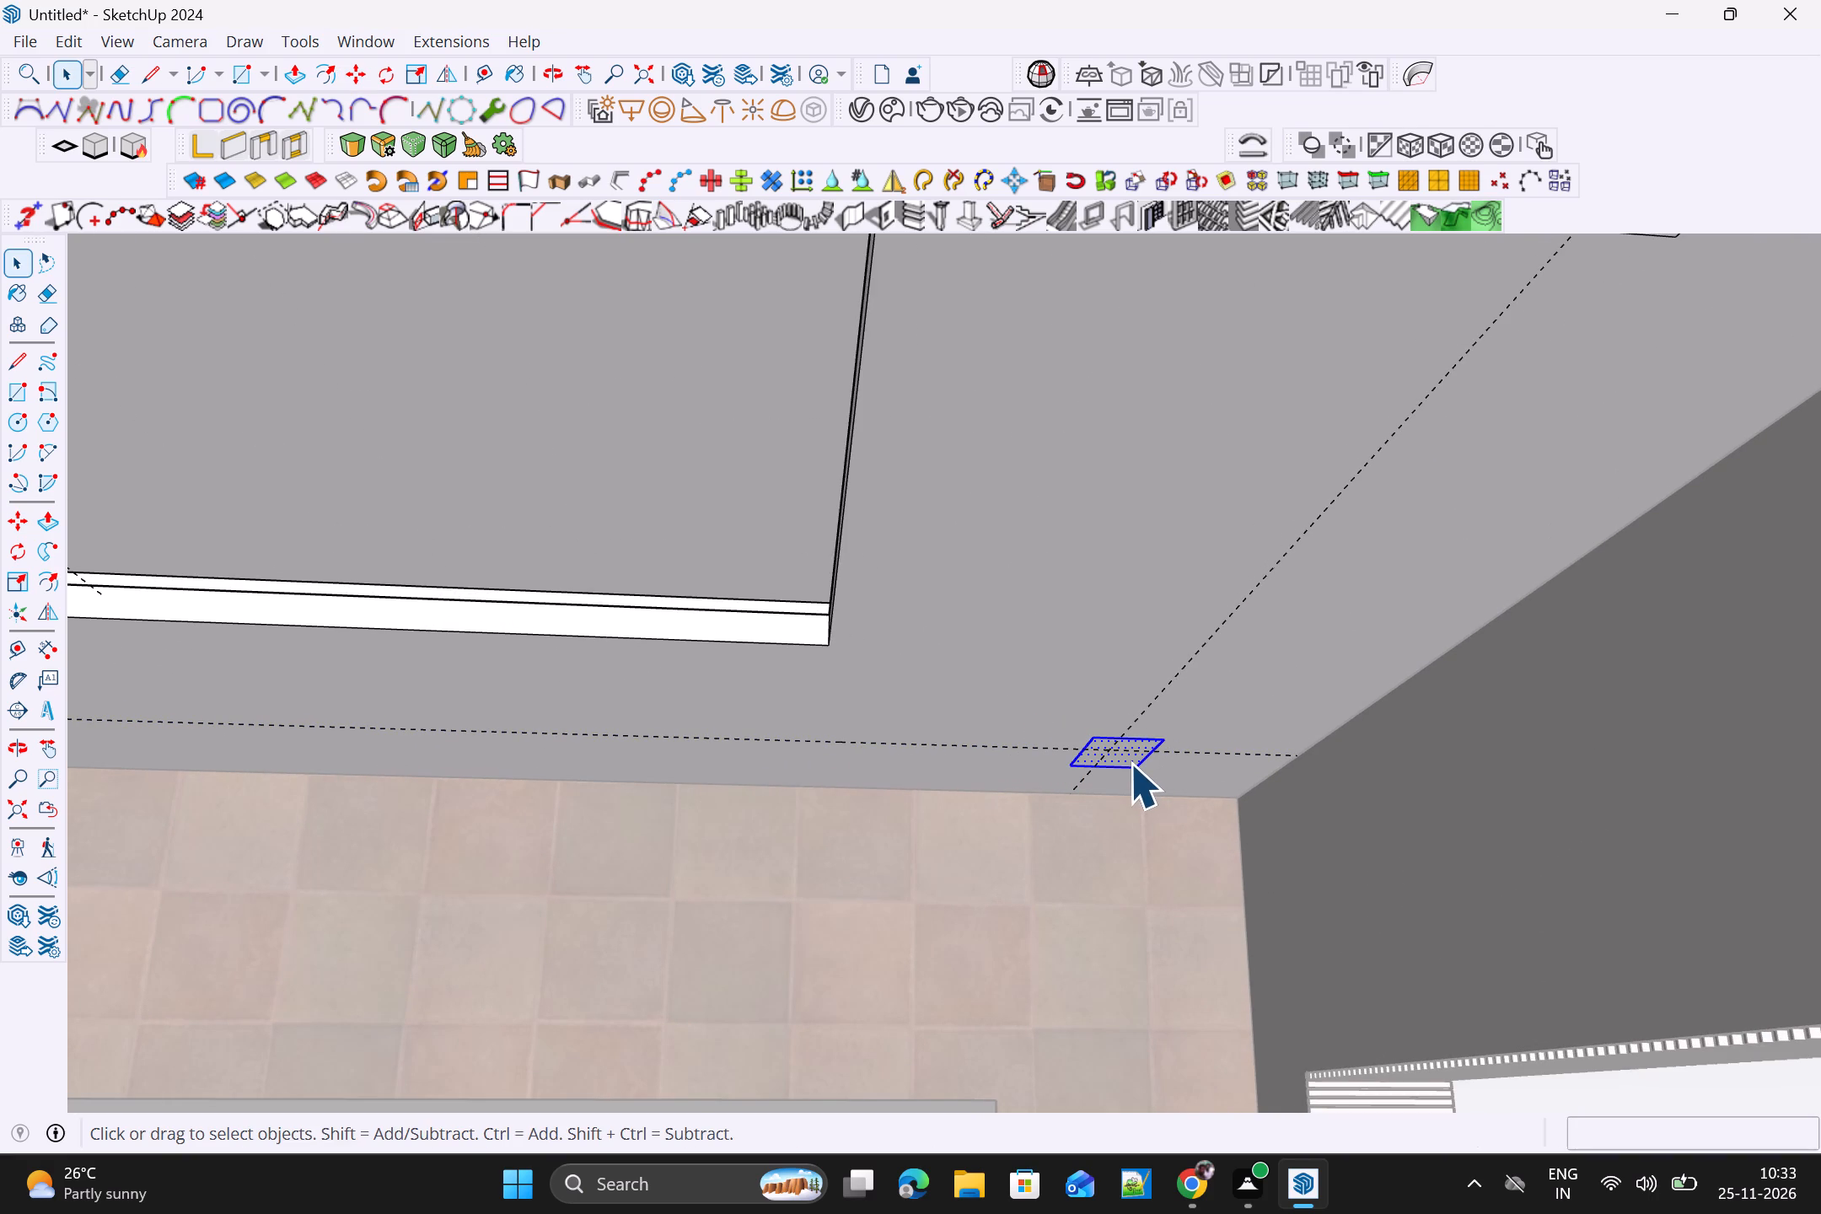
key(m)
click(1070, 770)
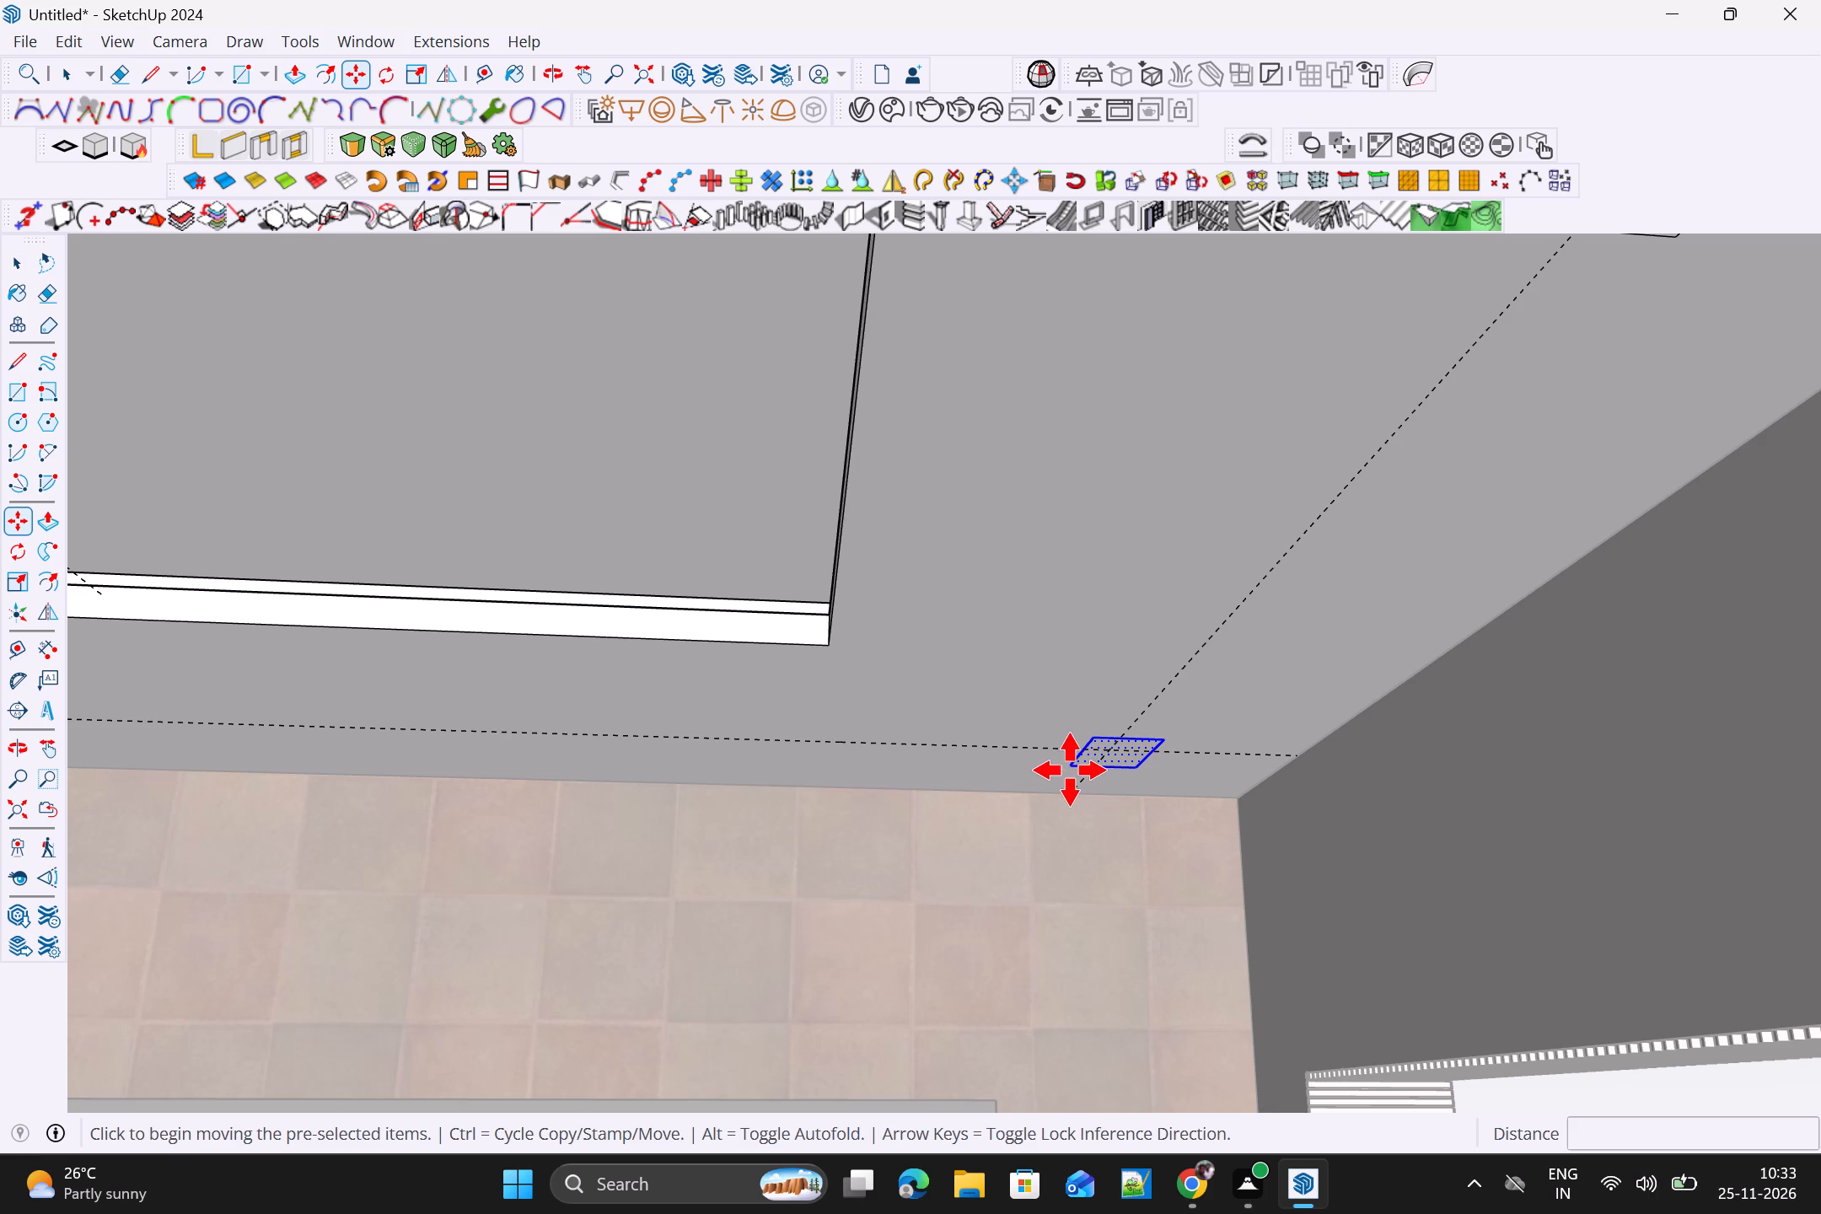
scroll(689, 778, down, 4)
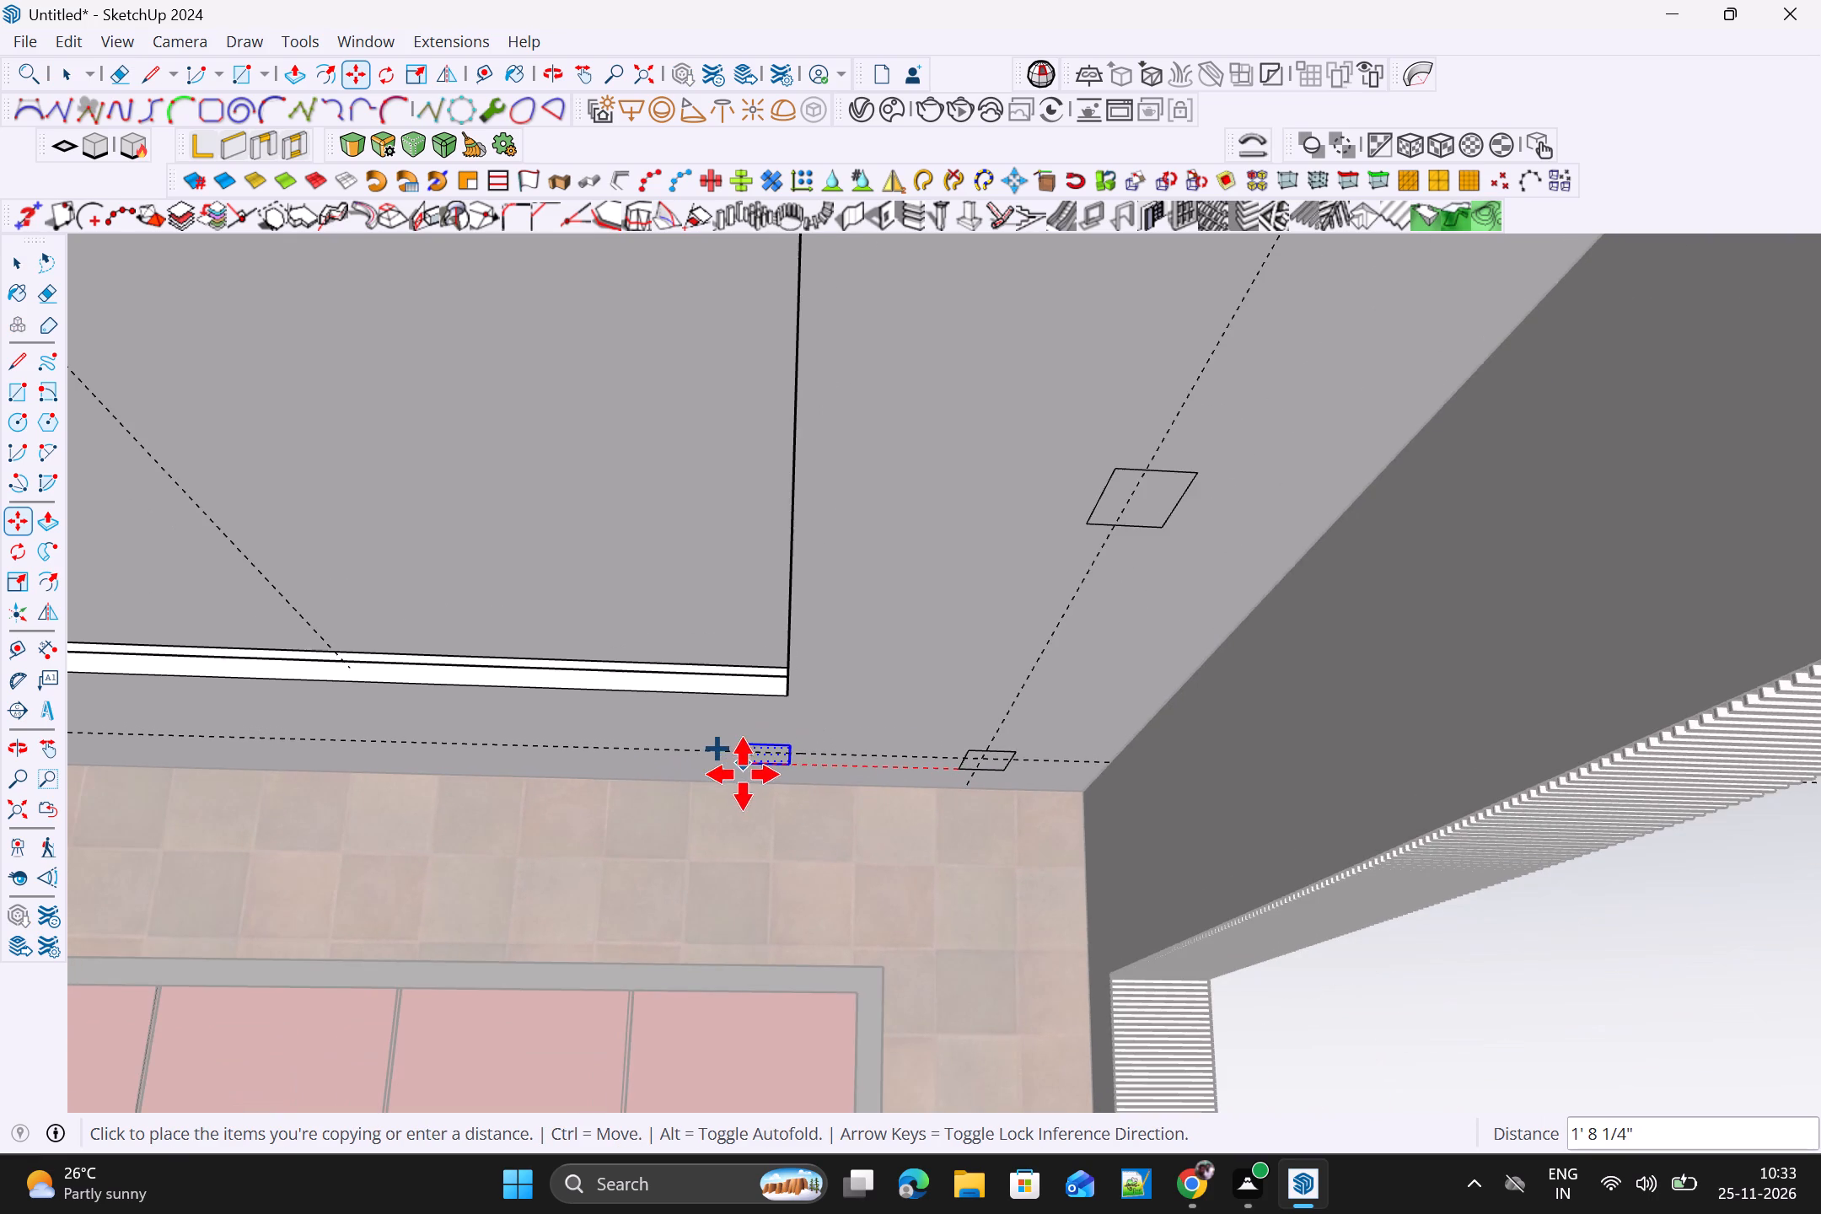
shift+middle_drag(794, 773, 1329, 775)
scroll(782, 797, up, 4)
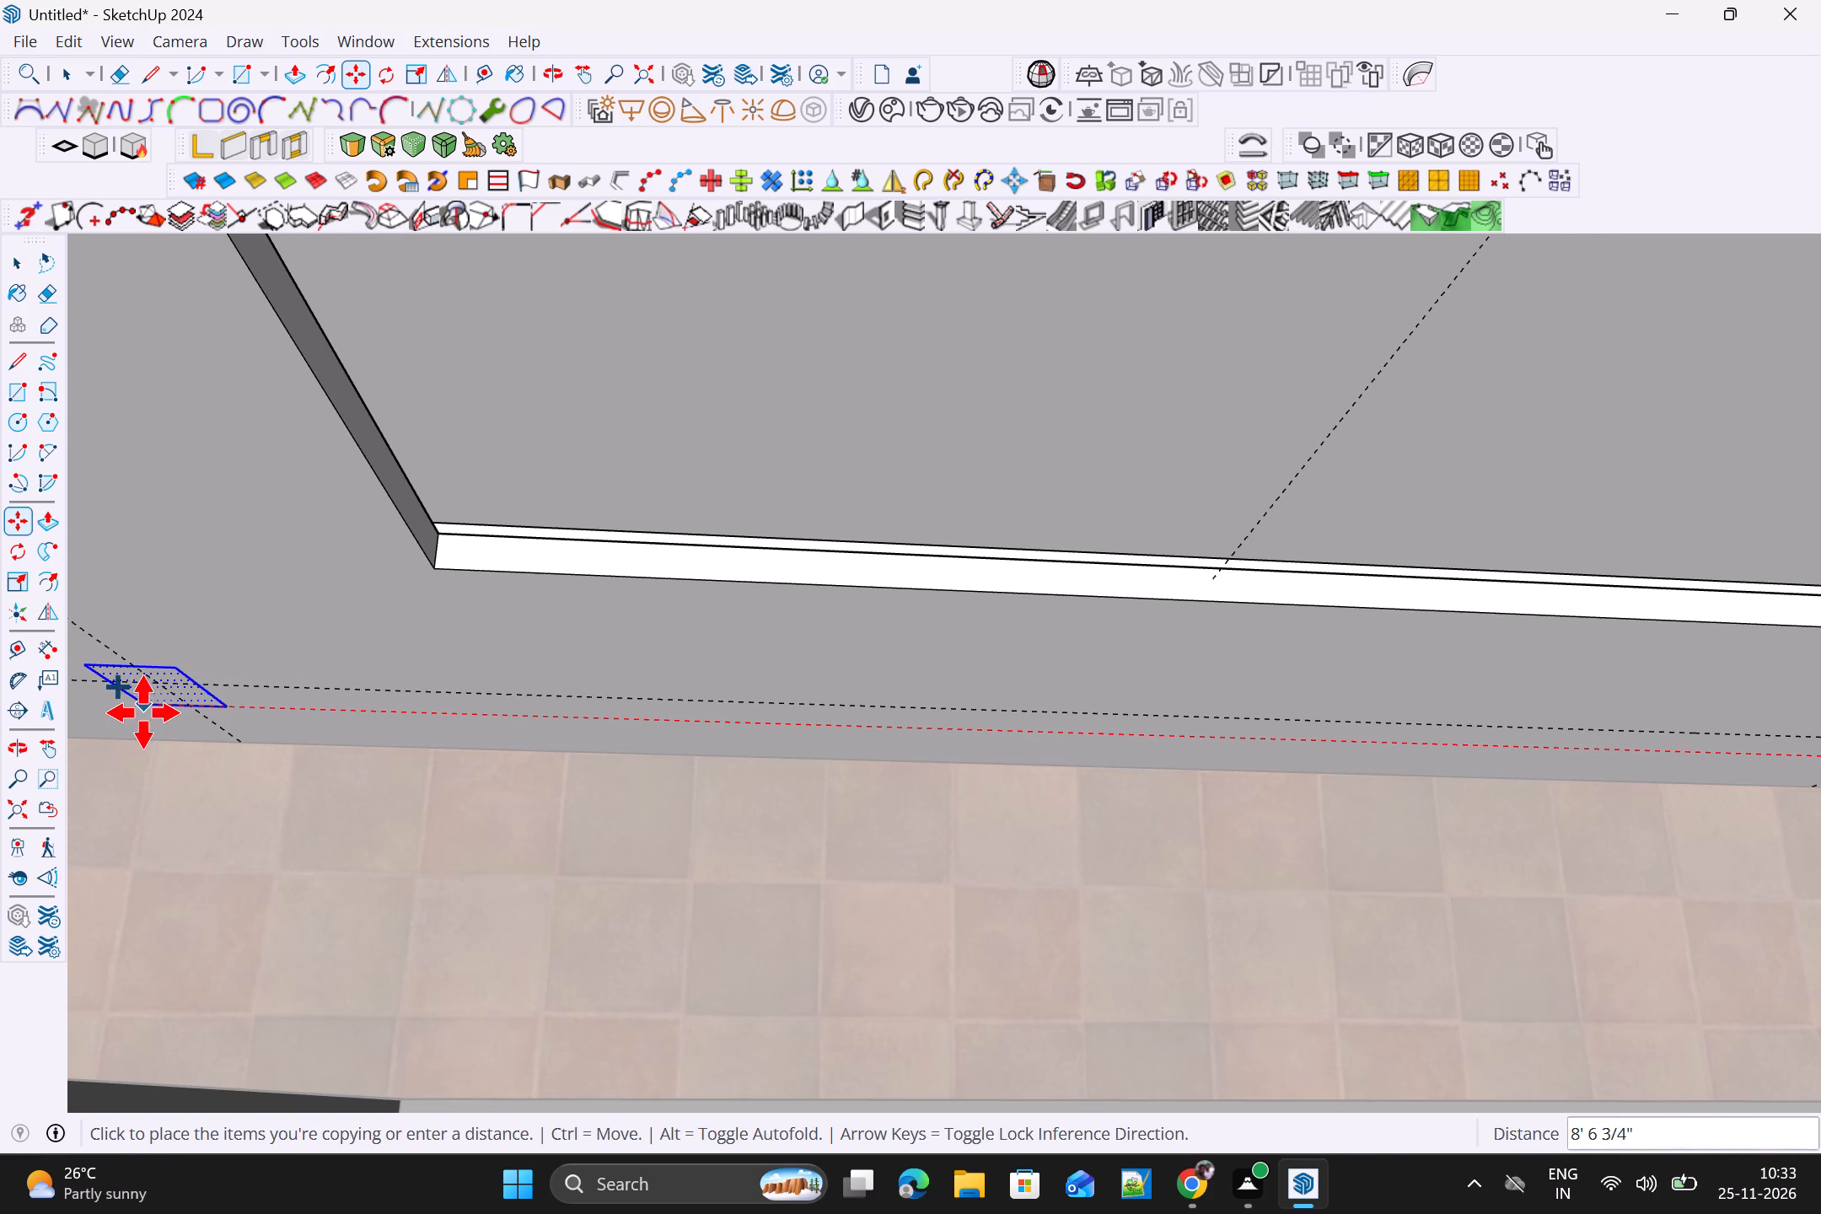
click(138, 712)
scroll(366, 744, down, 6)
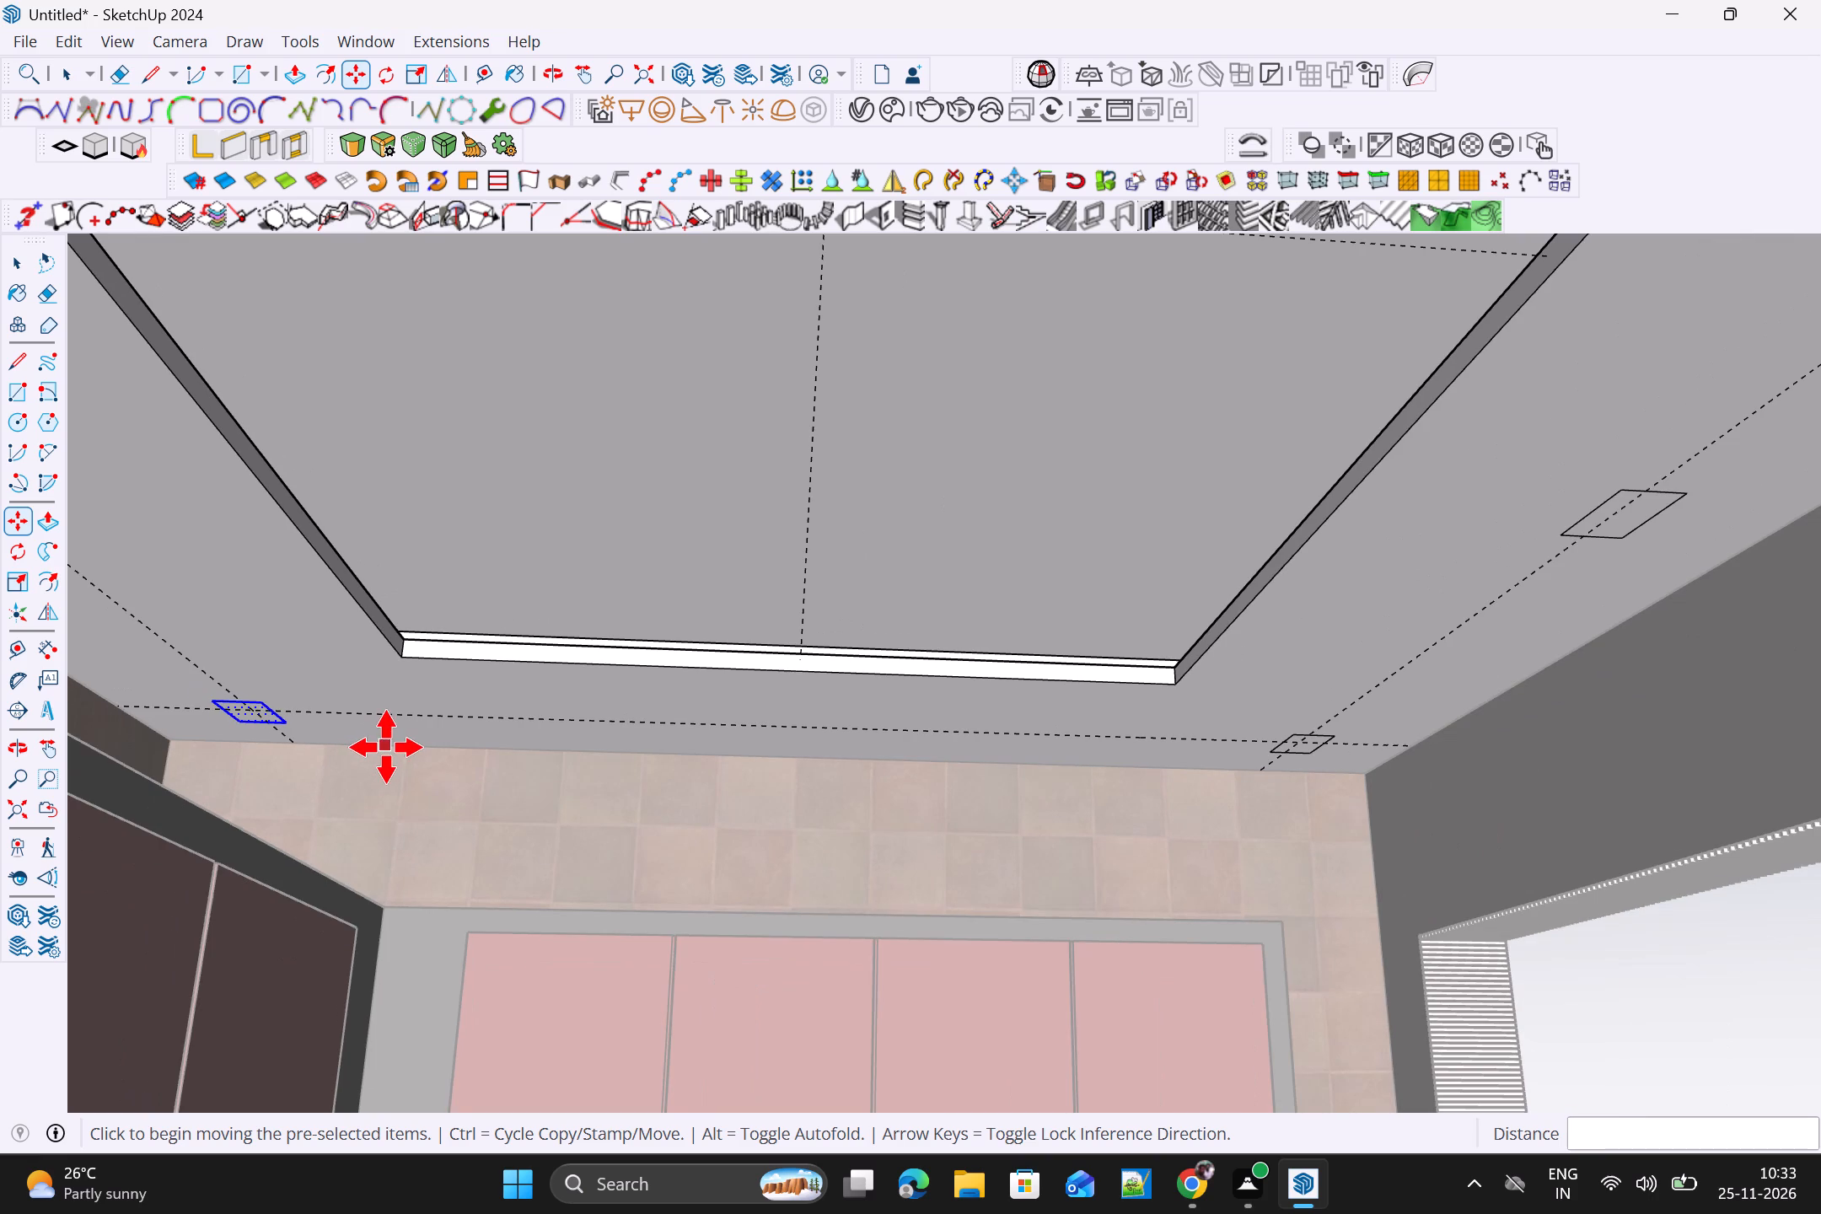
text(3/)
key(Return)
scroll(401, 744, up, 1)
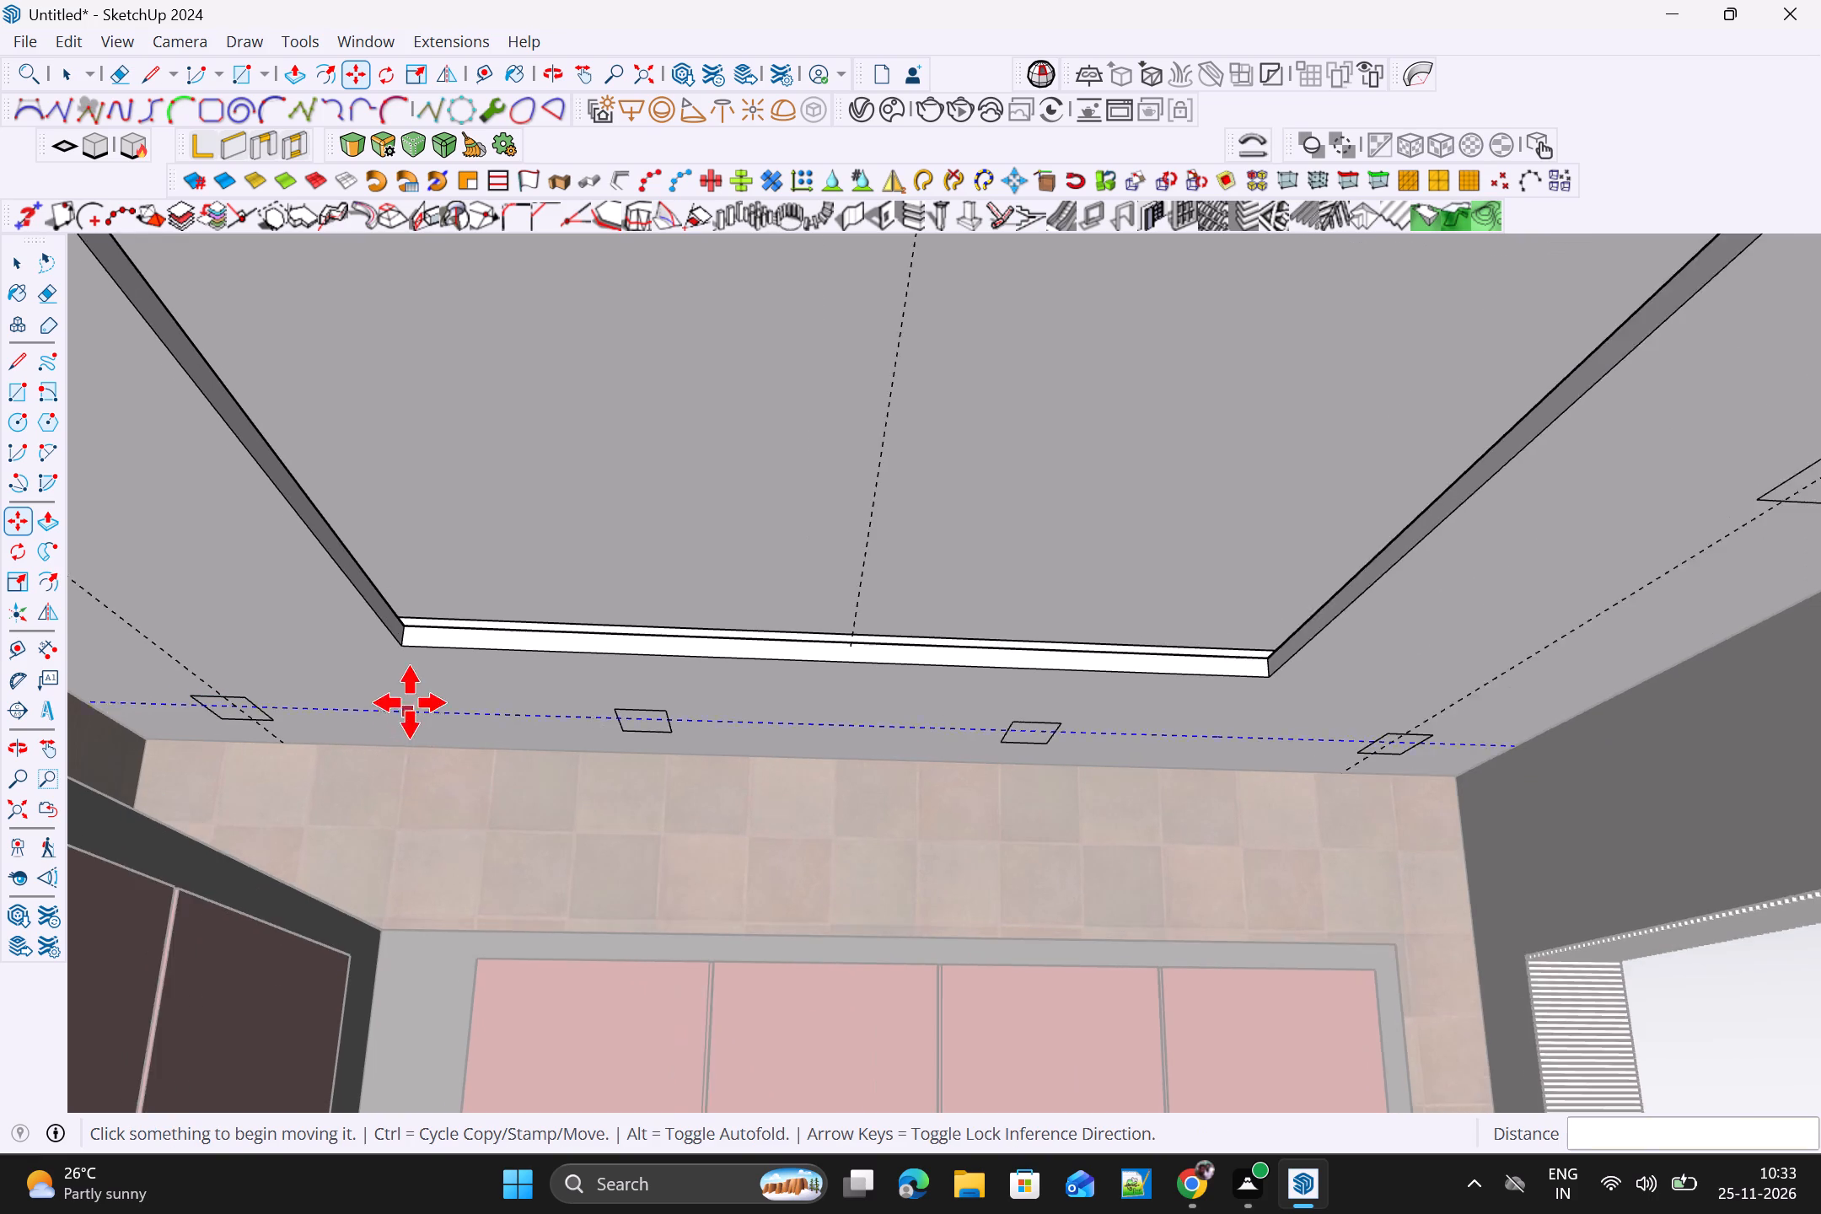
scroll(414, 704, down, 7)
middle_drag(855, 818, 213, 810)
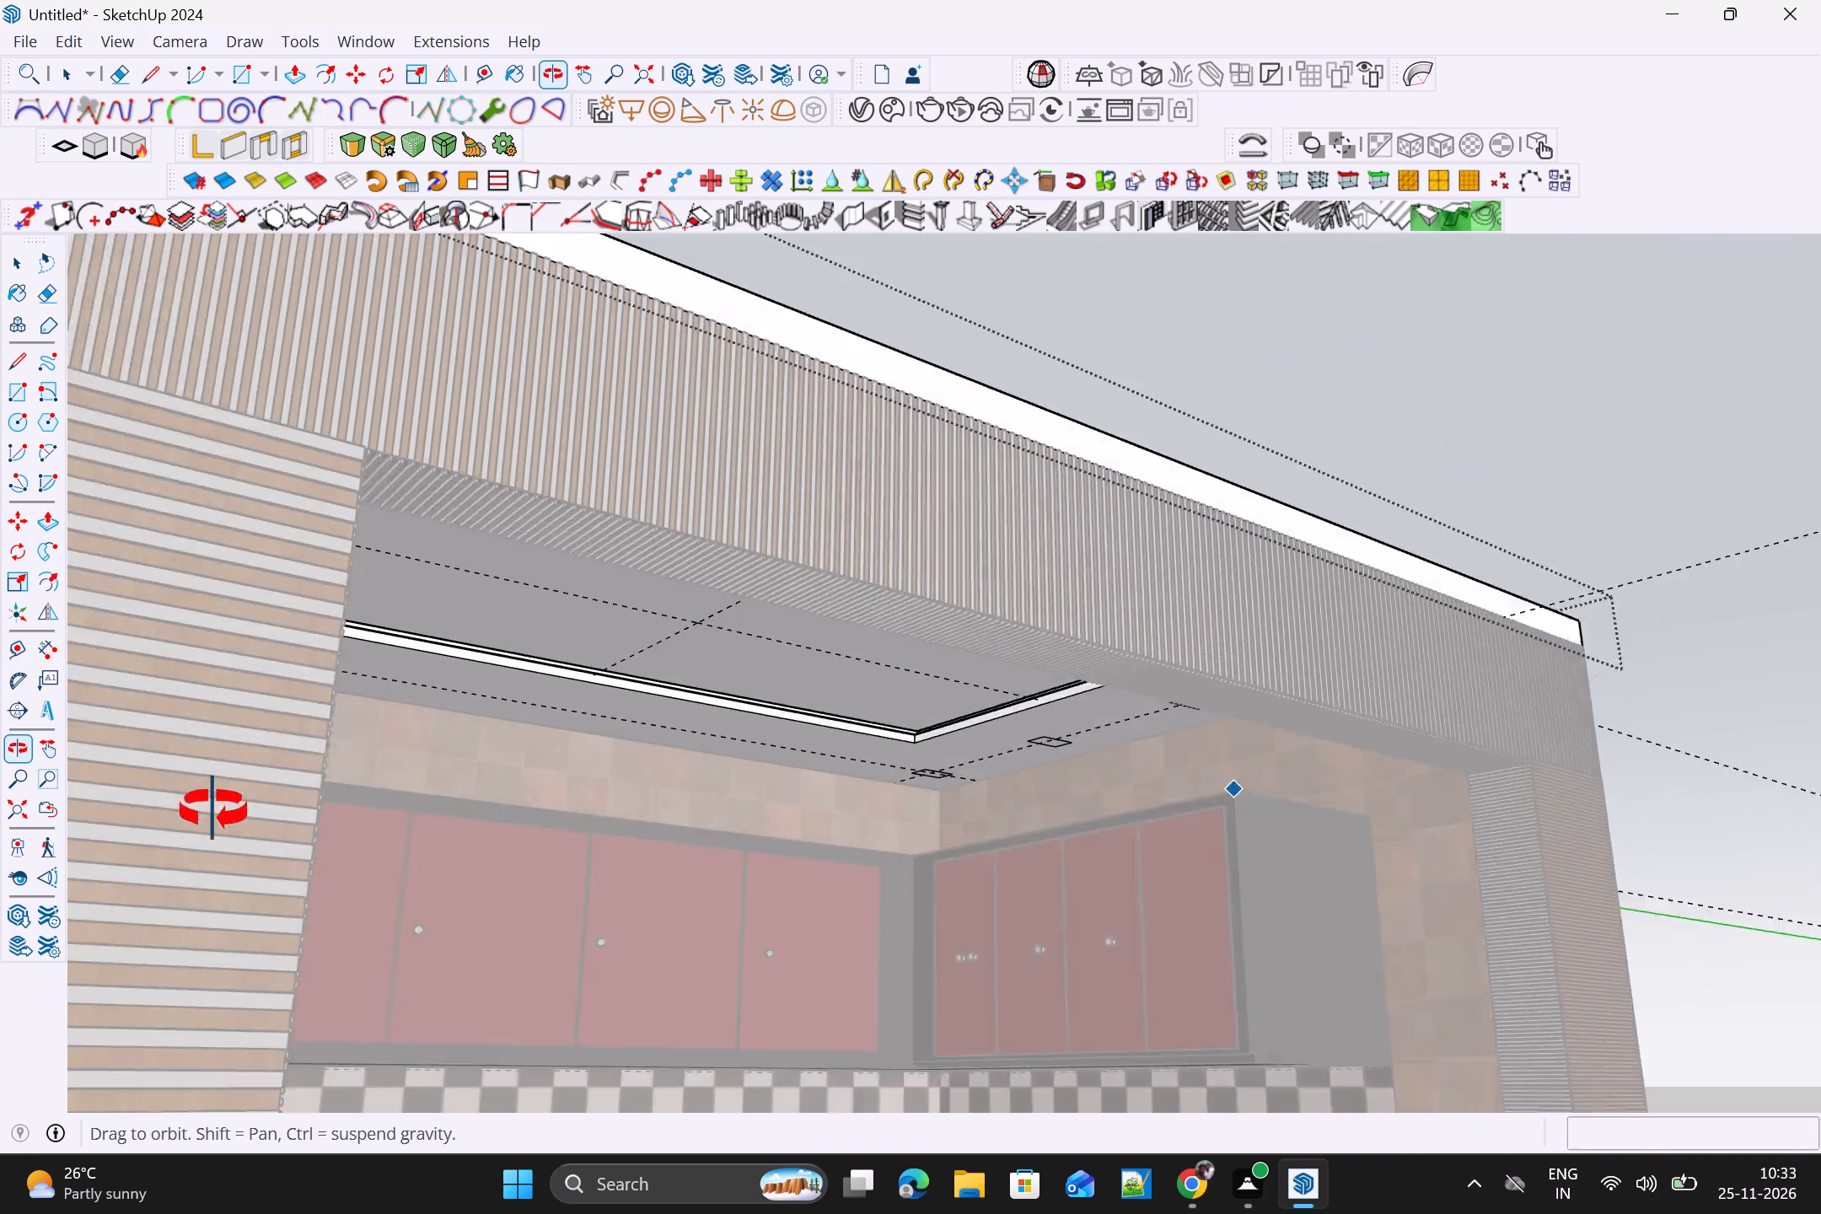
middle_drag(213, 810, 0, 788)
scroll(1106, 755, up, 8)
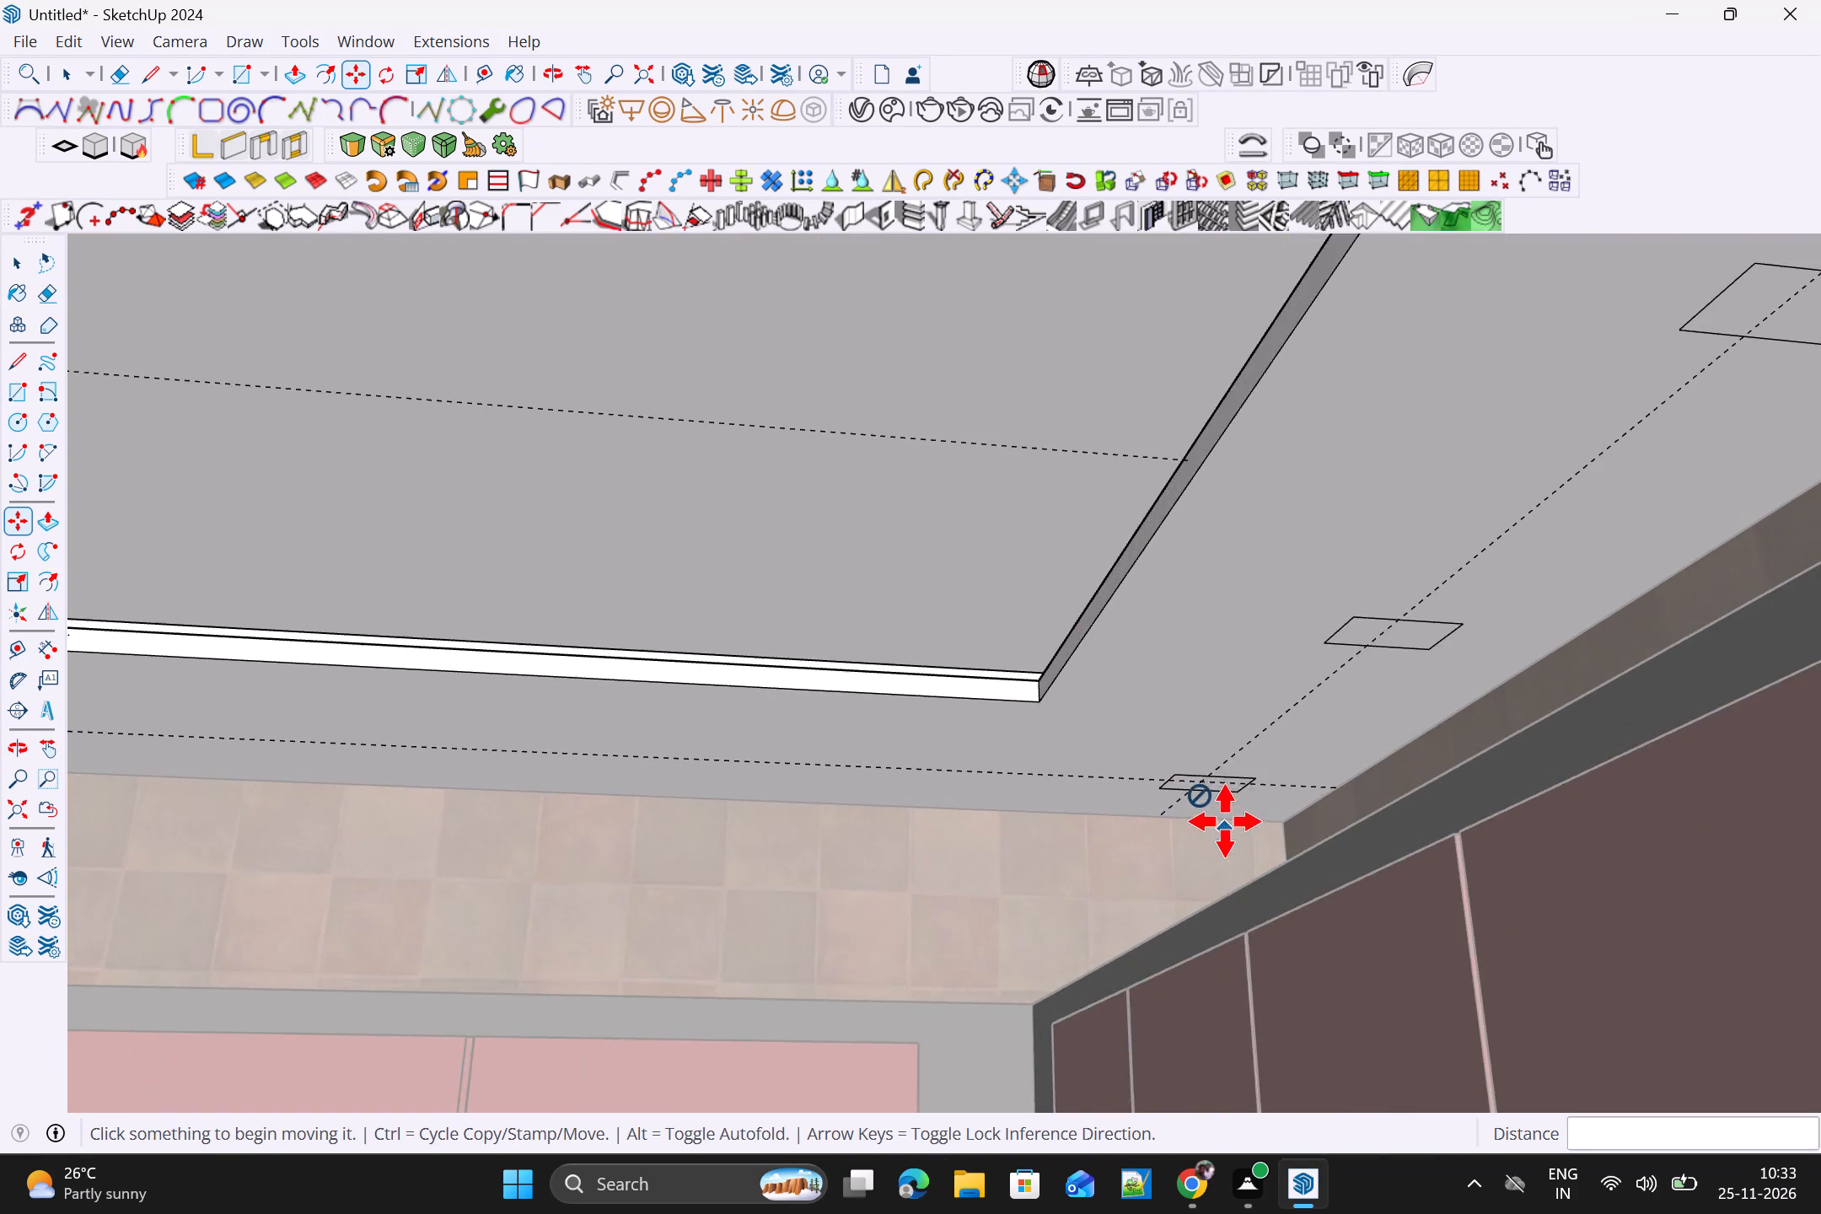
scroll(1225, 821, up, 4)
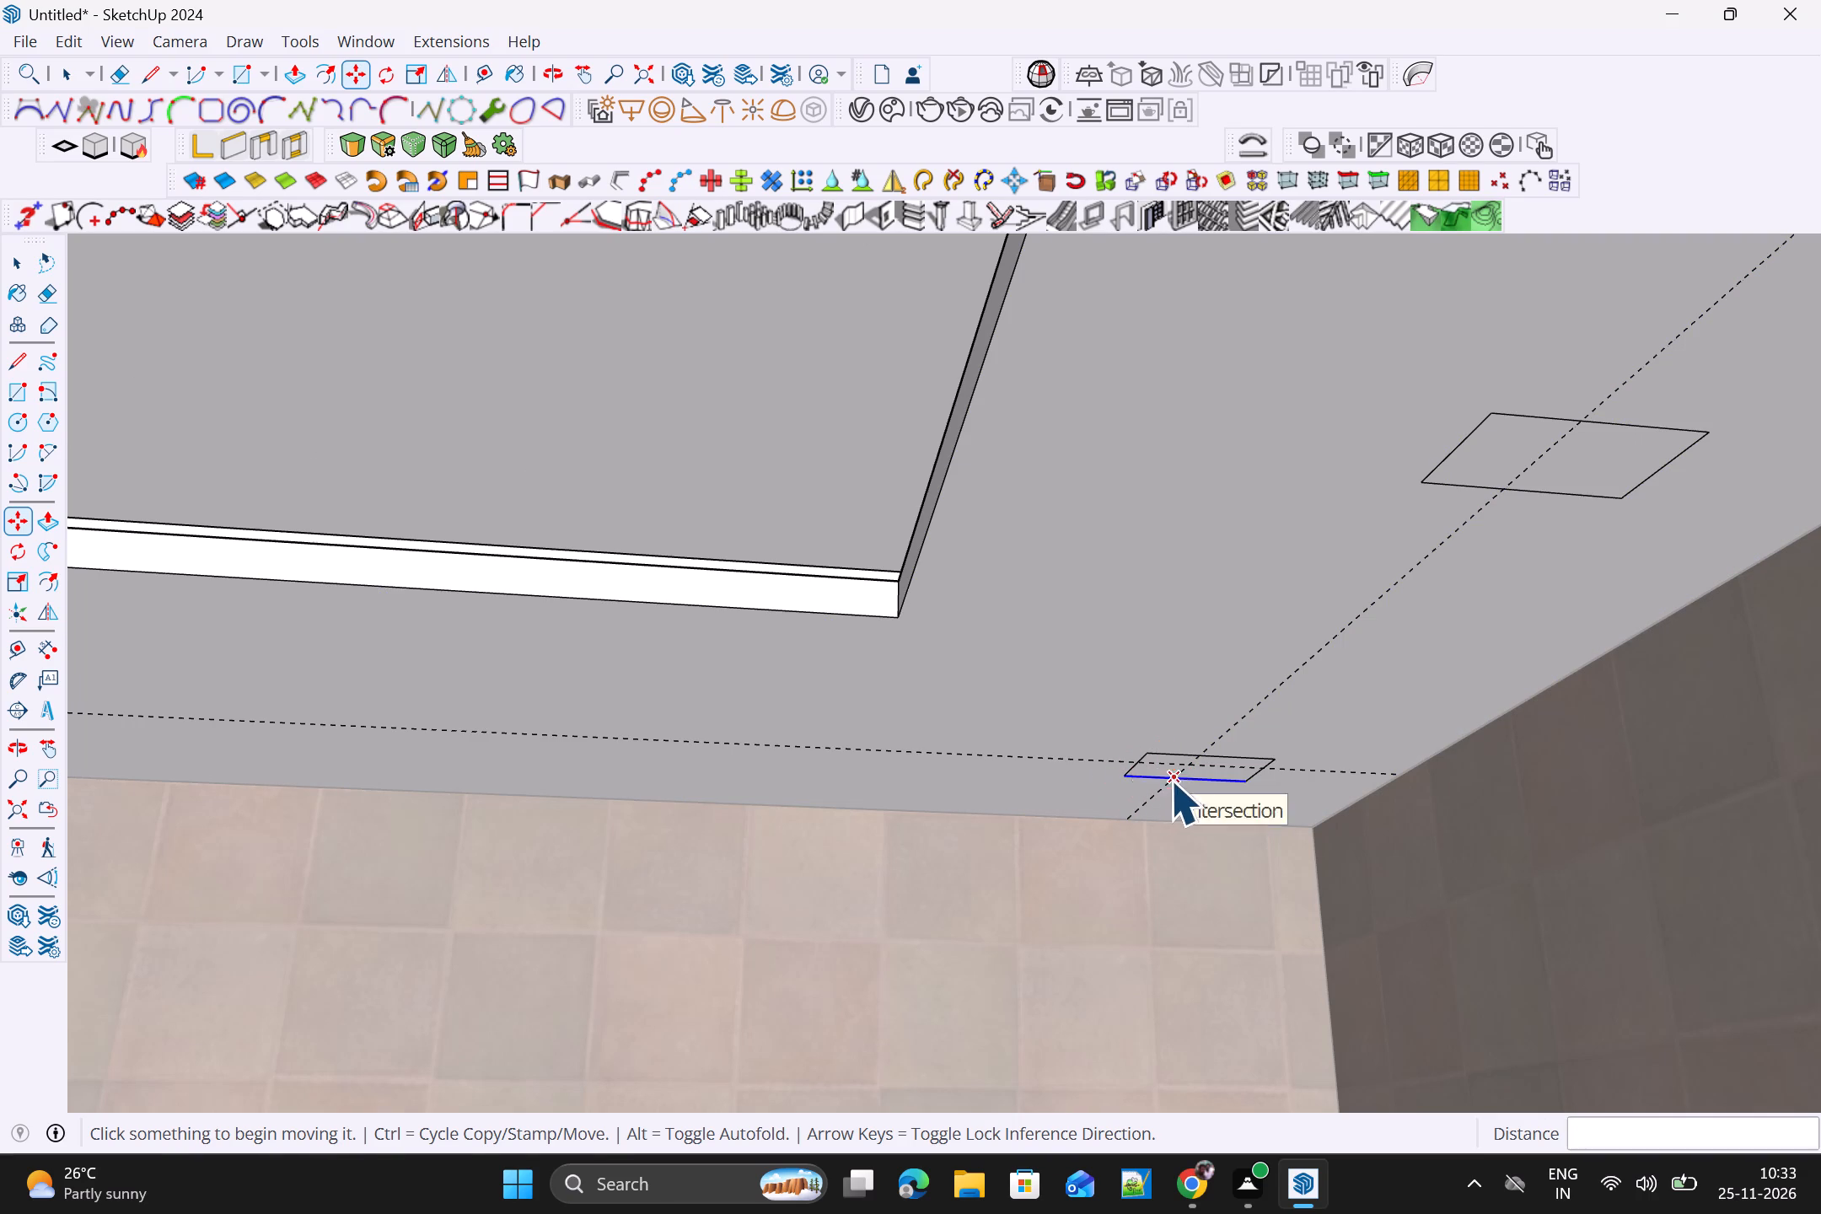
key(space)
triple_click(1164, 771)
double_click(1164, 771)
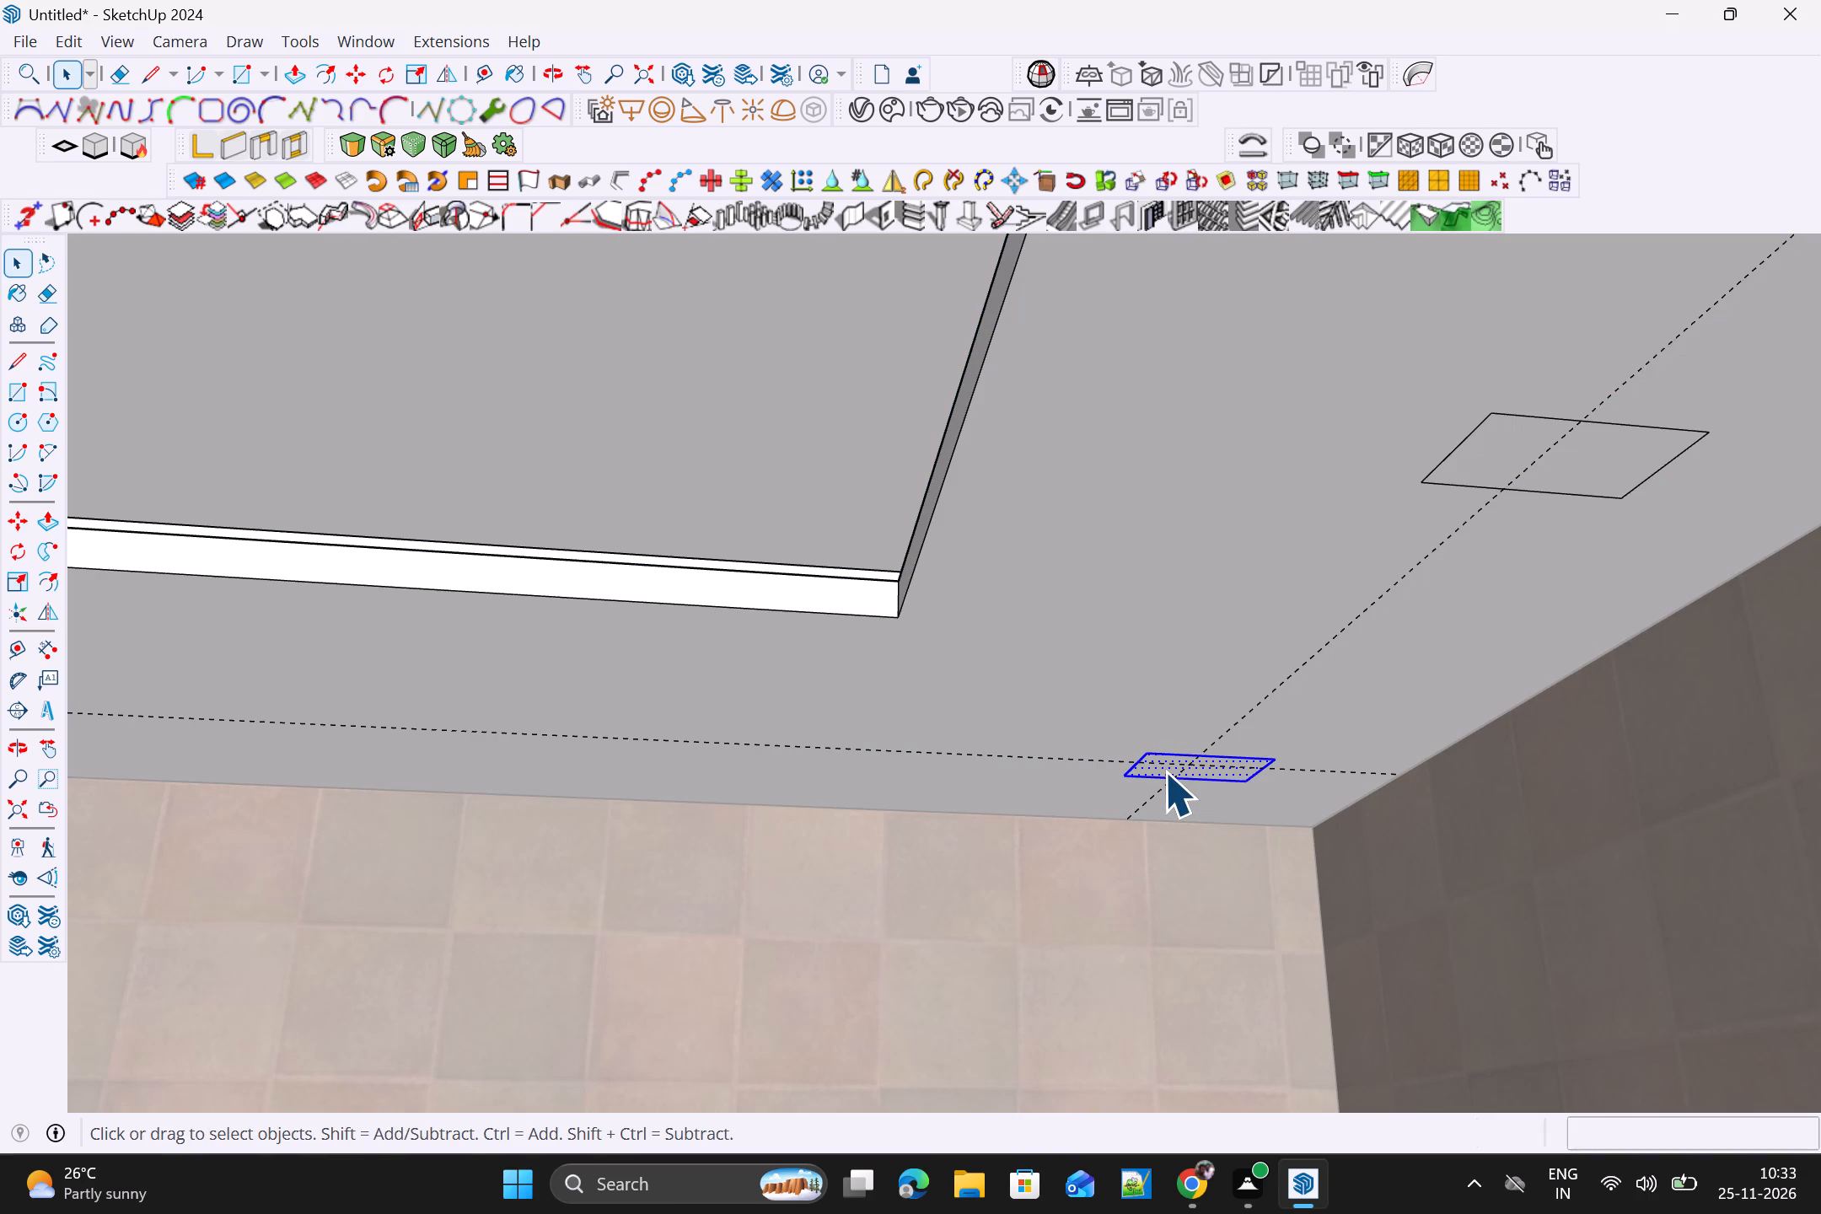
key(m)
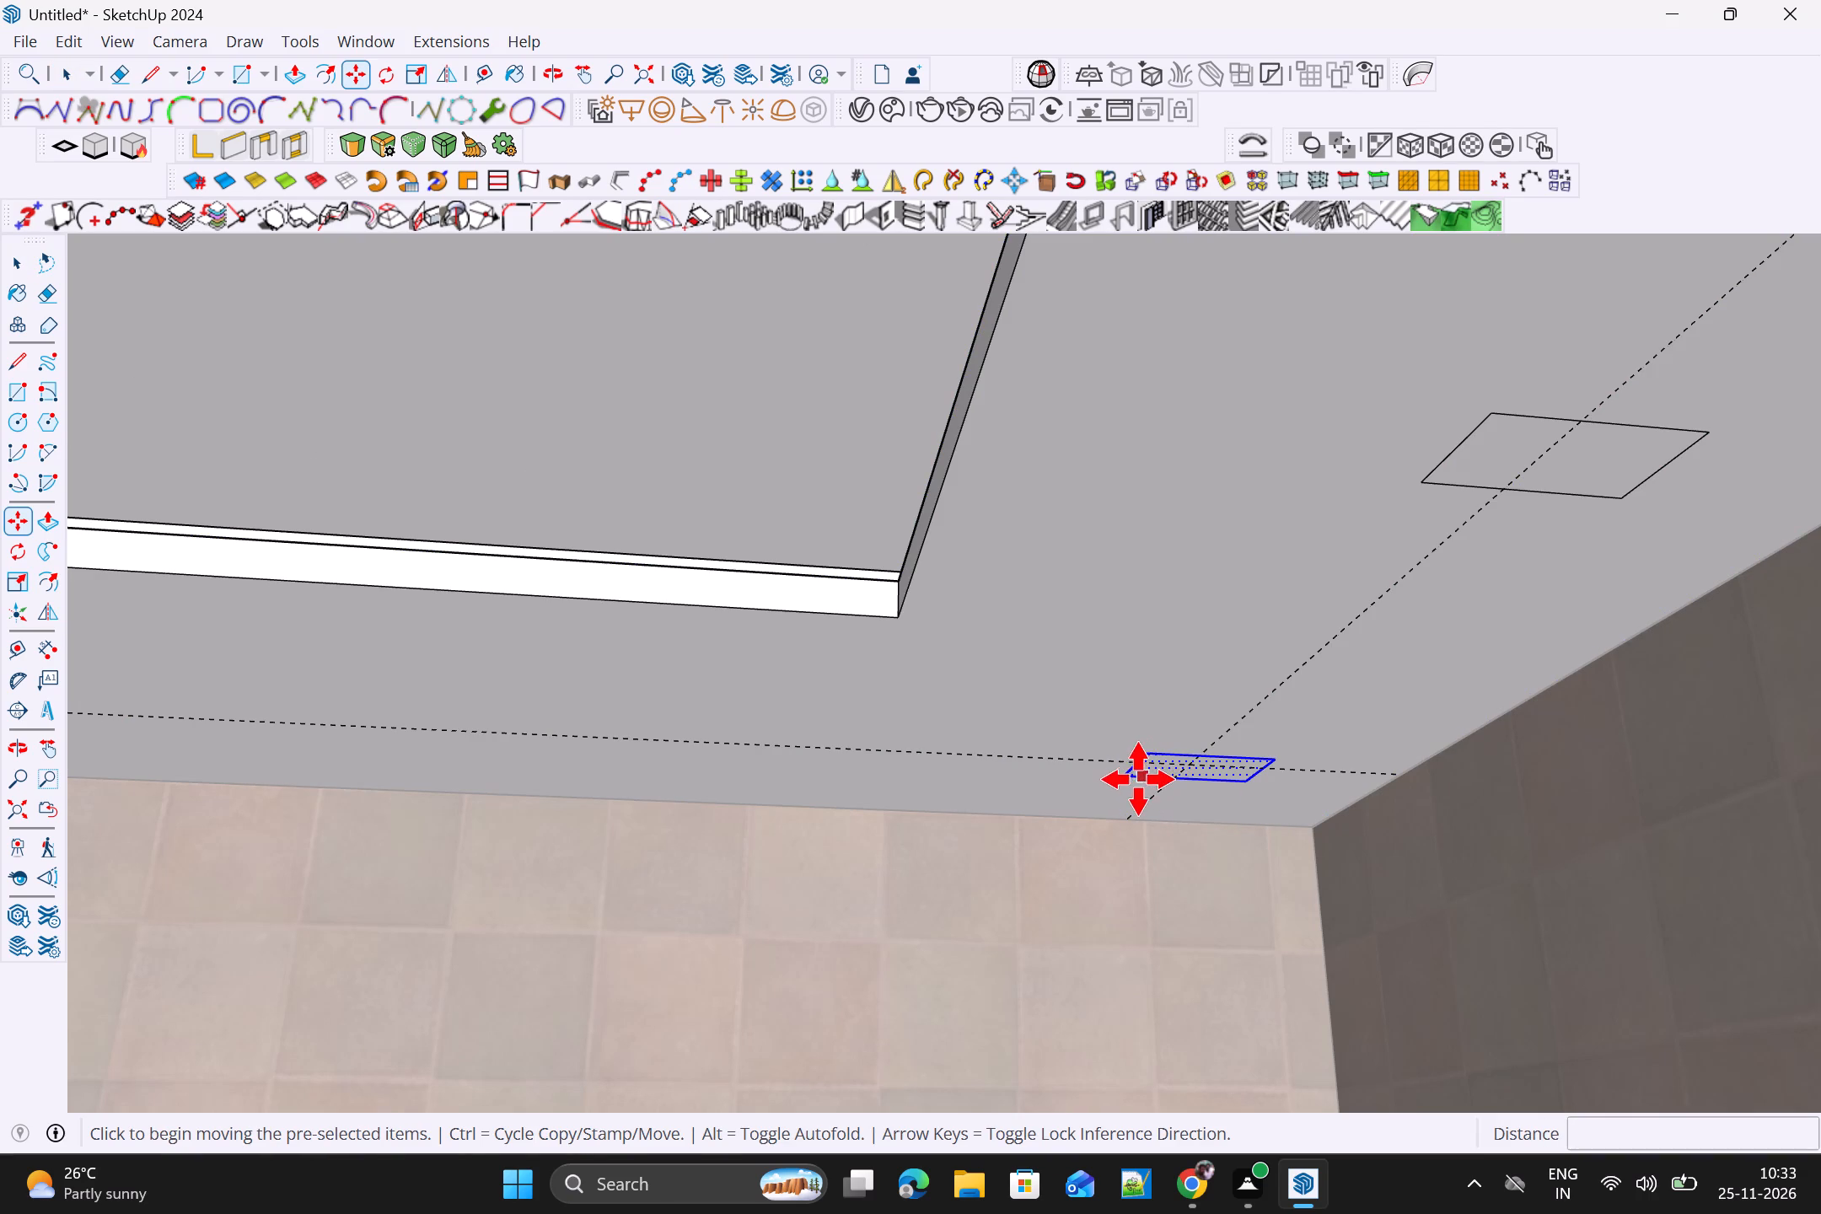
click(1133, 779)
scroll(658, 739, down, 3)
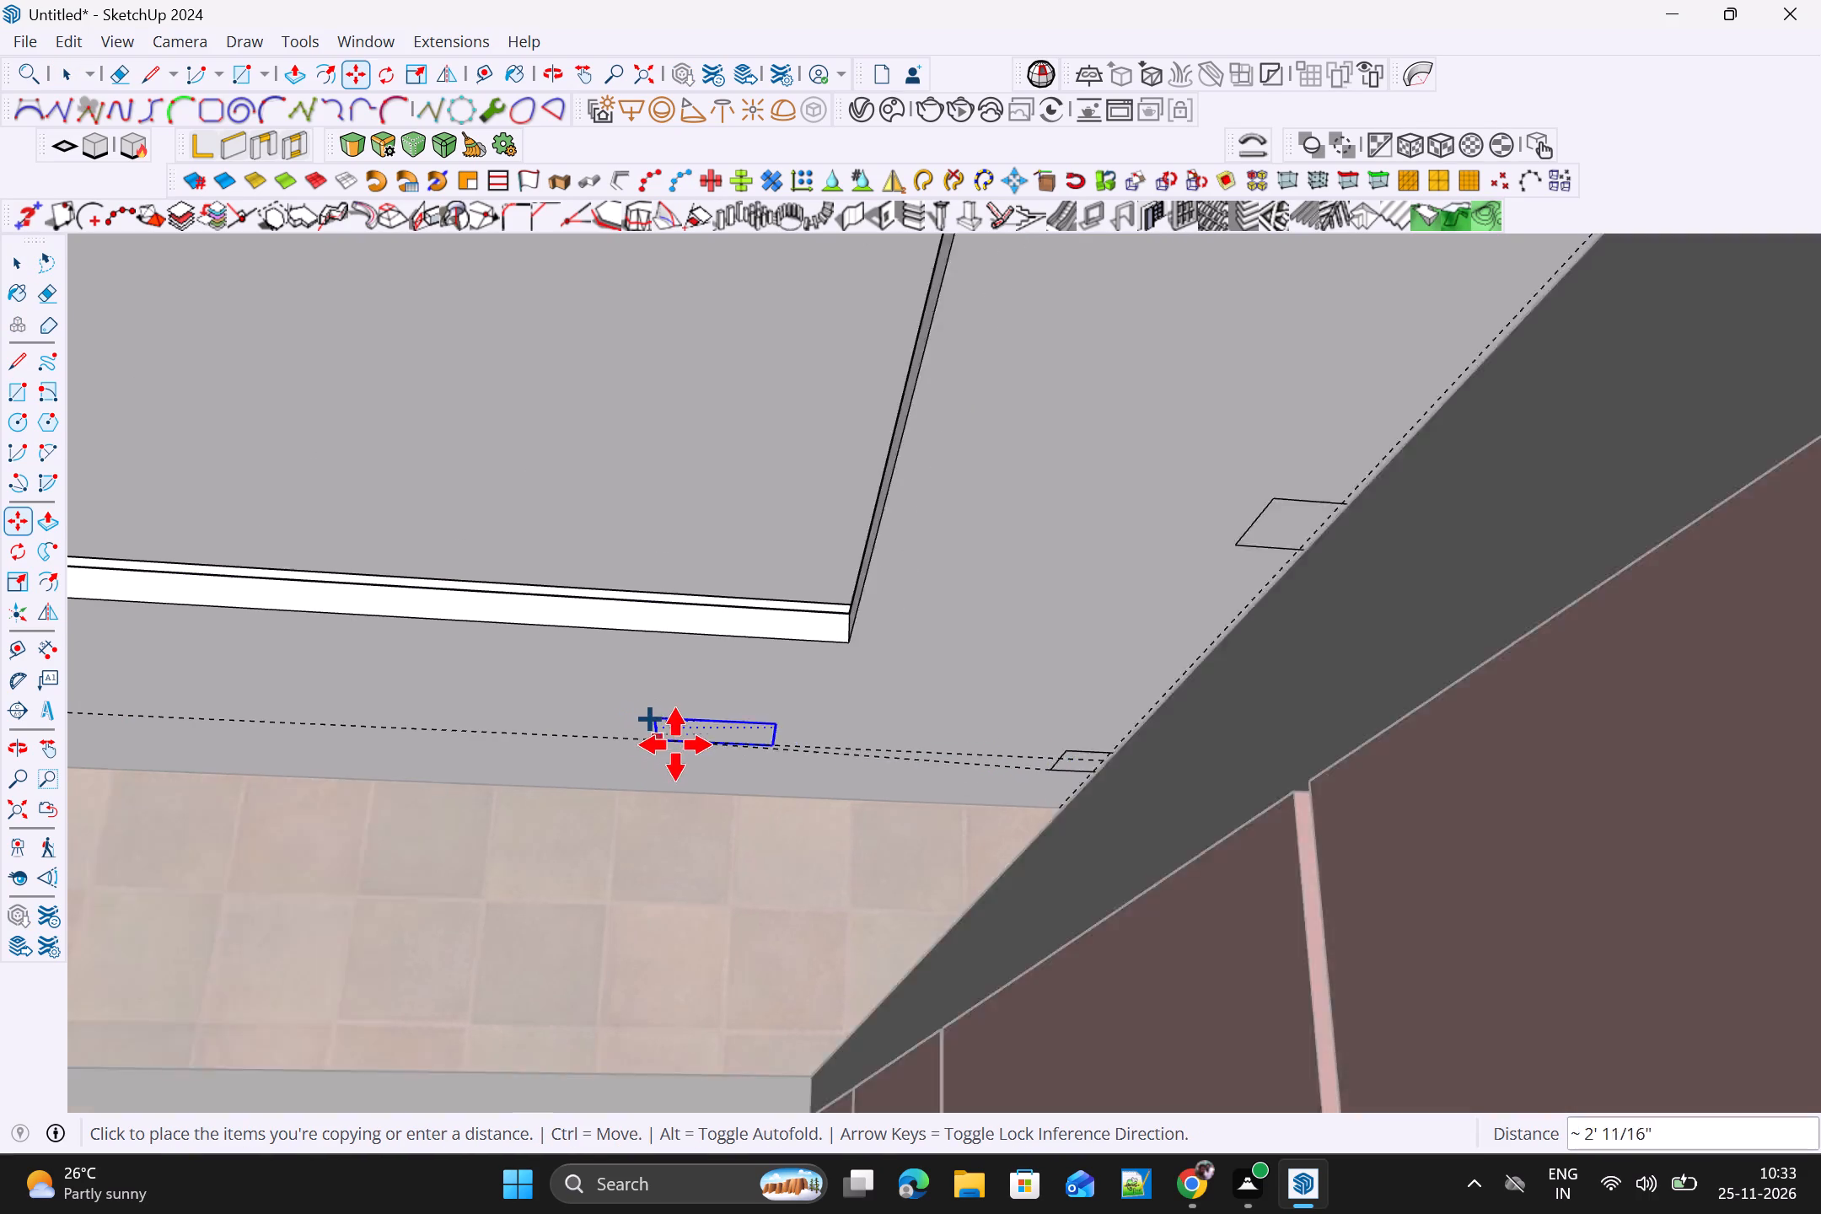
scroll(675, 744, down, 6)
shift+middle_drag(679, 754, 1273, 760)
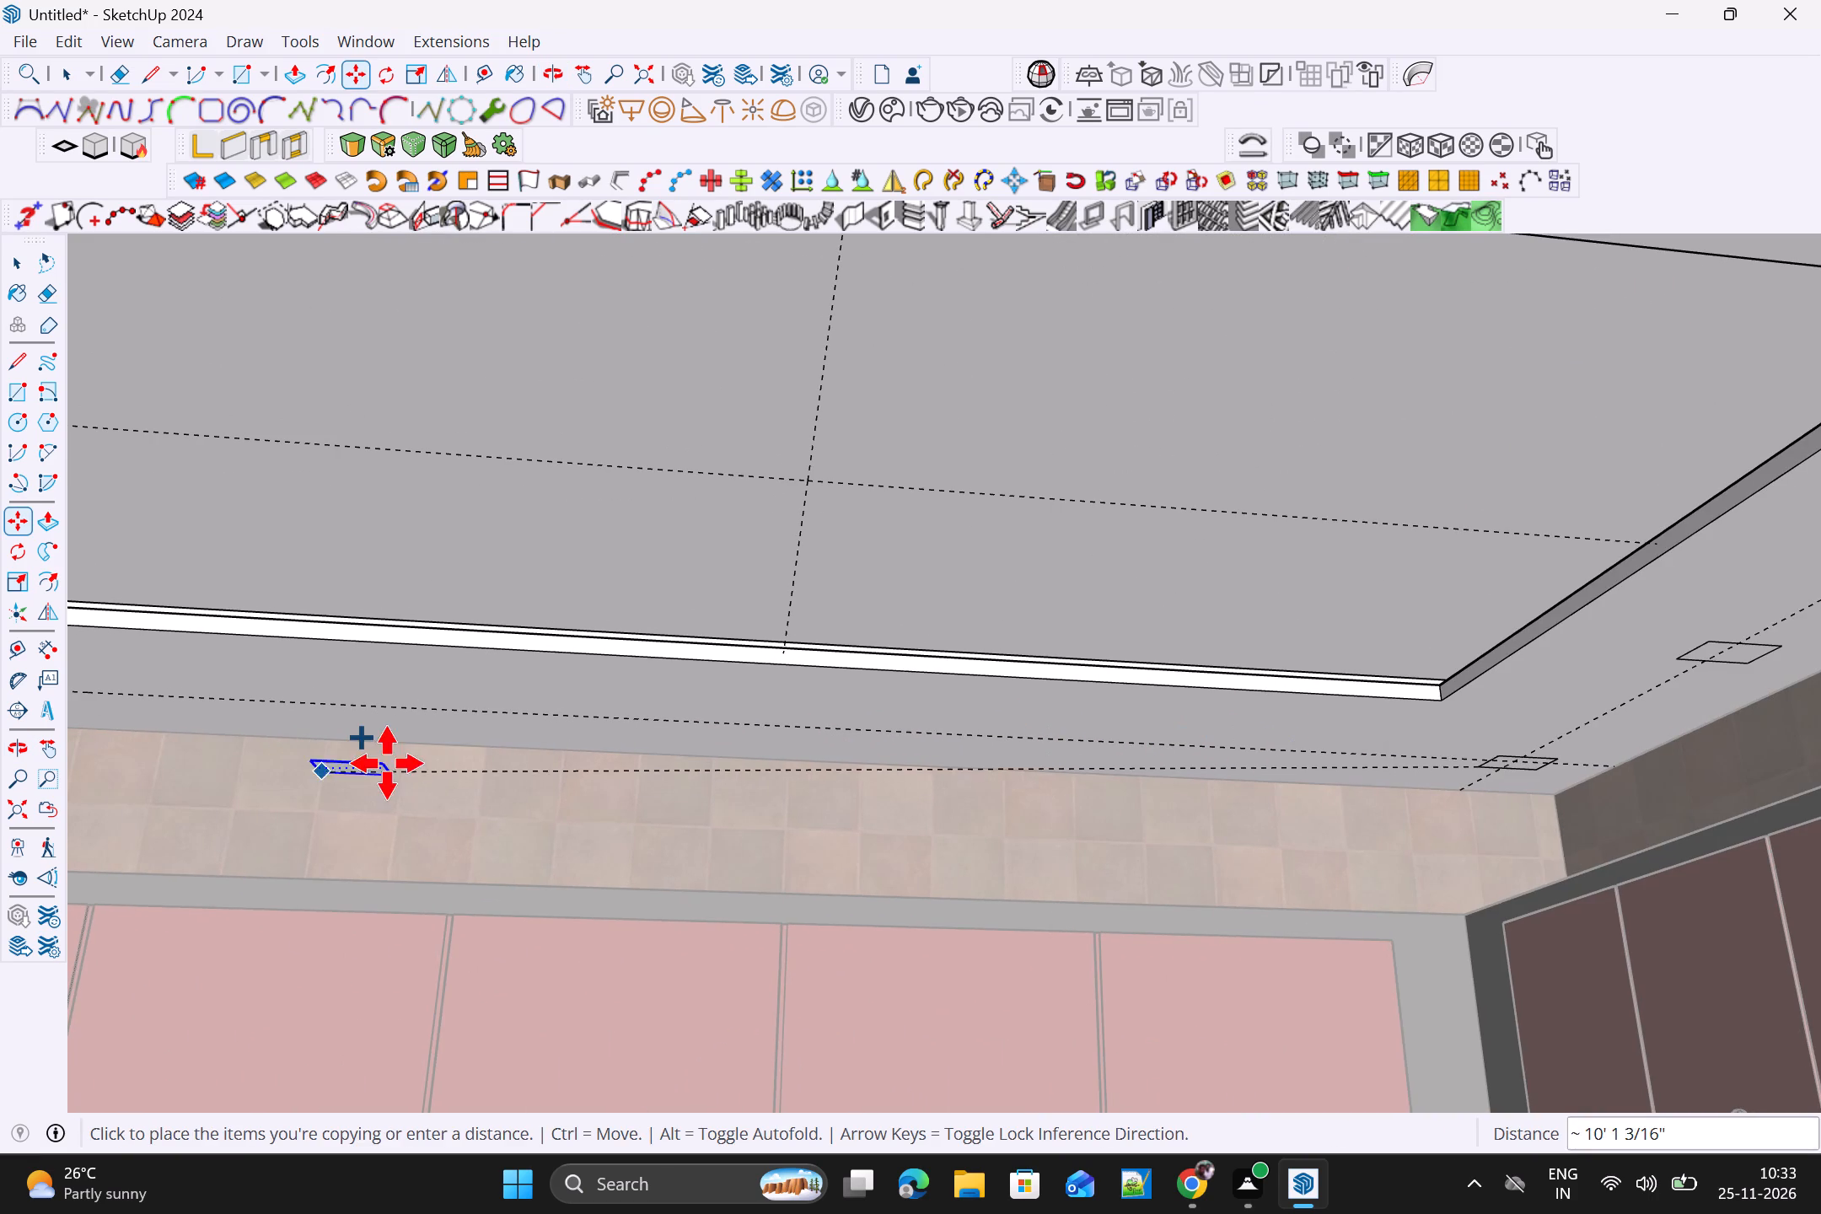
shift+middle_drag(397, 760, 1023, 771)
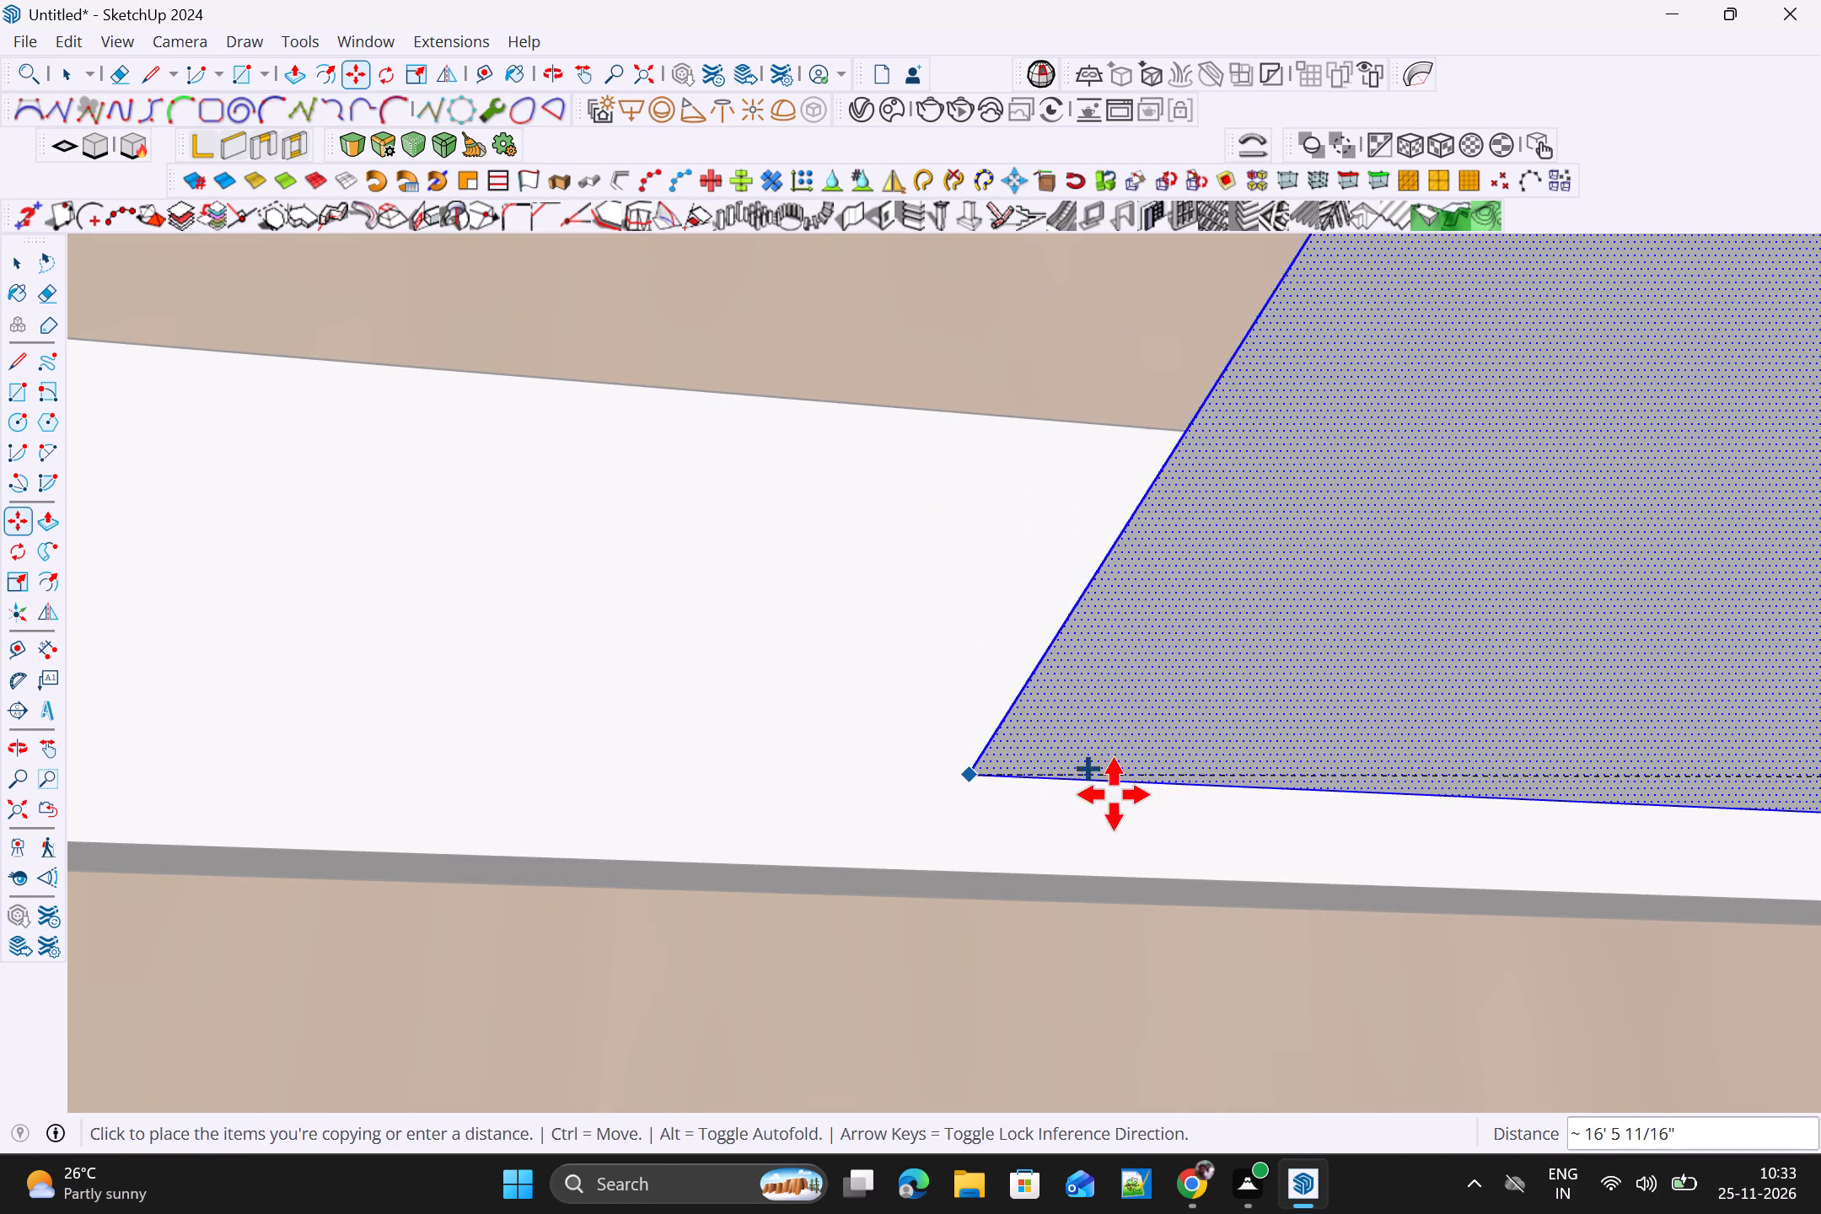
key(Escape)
Copy the short cabinet wall corner rectangle about 14' 4" along the long cabinet wall guide to the open-end crossing, divided into 3 equal spaces.
scroll(1250, 798, down, 4)
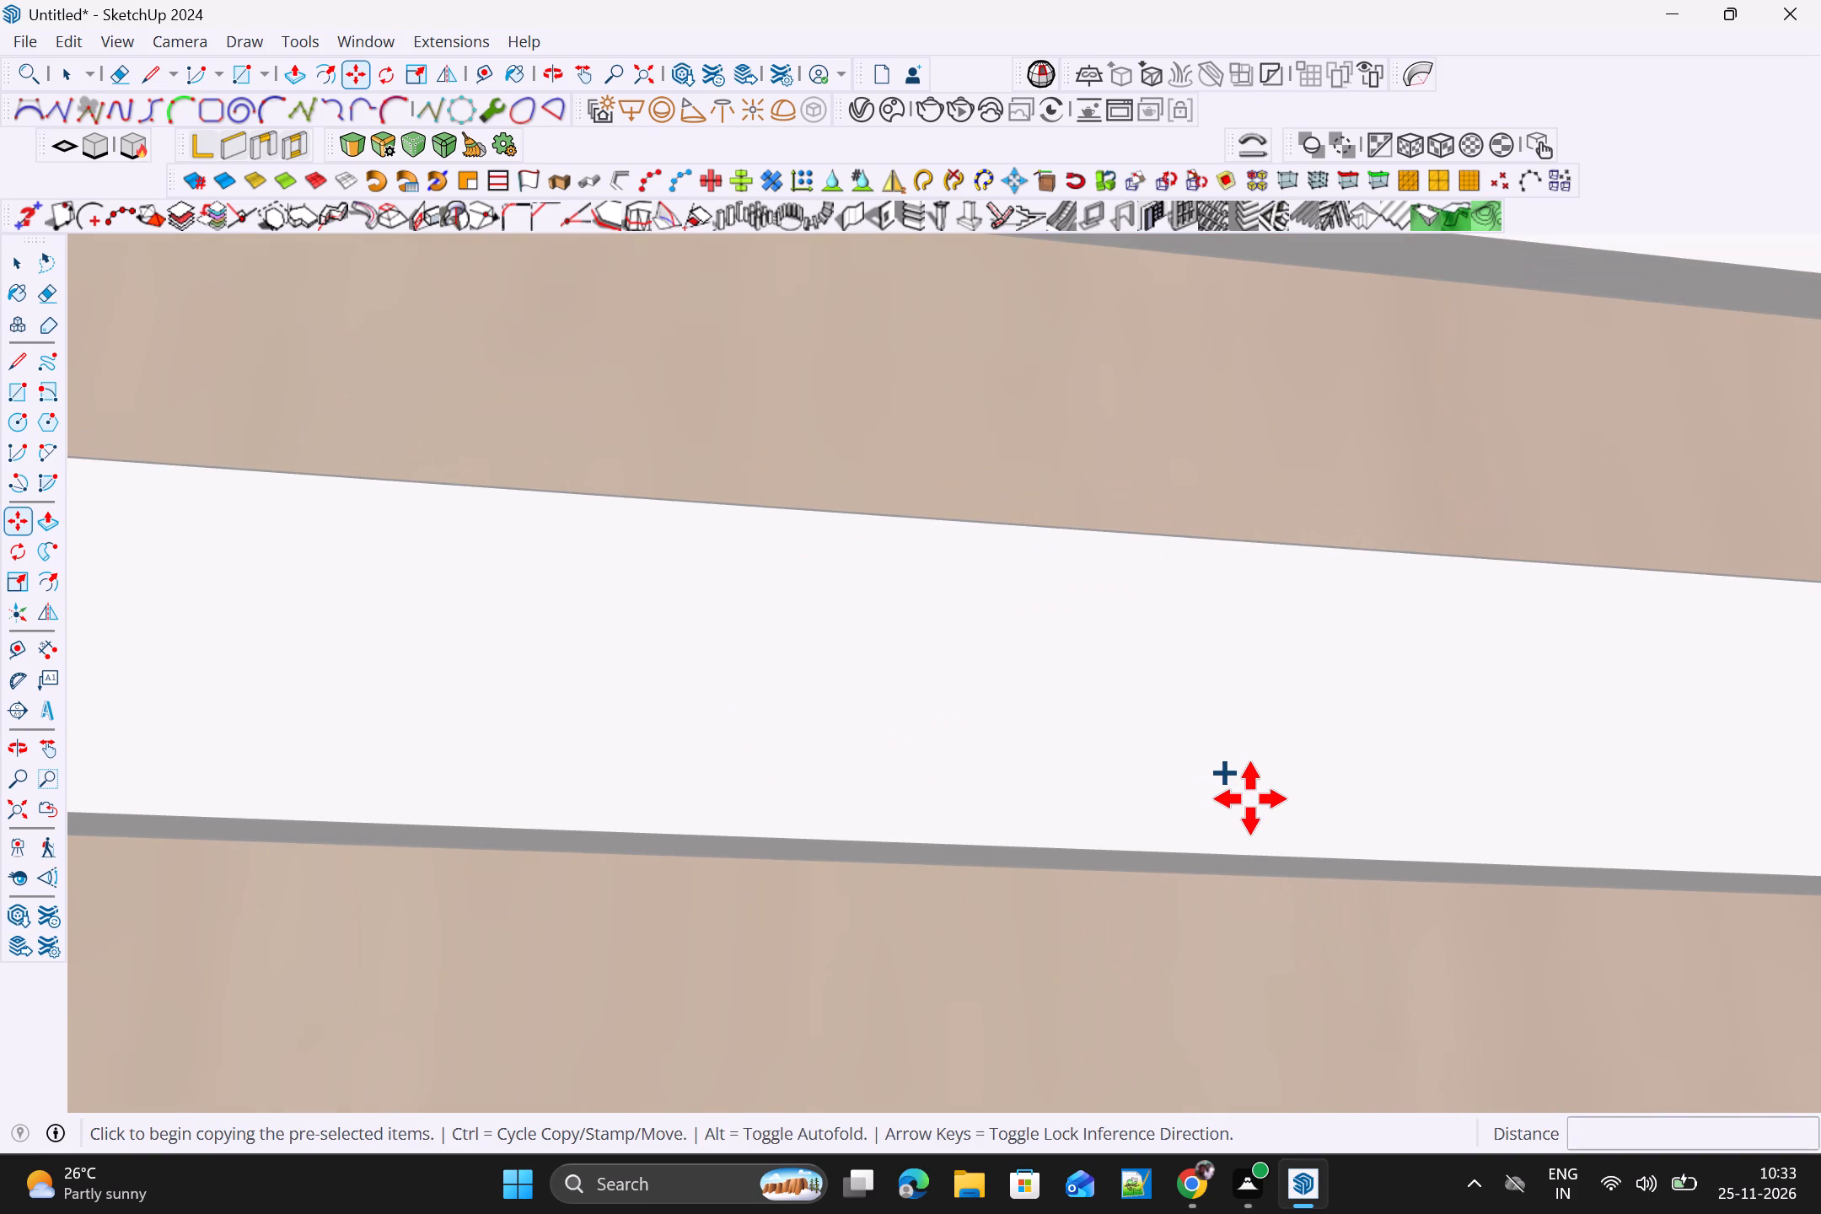
click(19, 808)
scroll(1005, 647, up, 3)
middle_drag(985, 688, 866, 720)
scroll(1209, 577, up, 3)
middle_drag(1271, 585, 1327, 653)
scroll(1547, 468, up, 3)
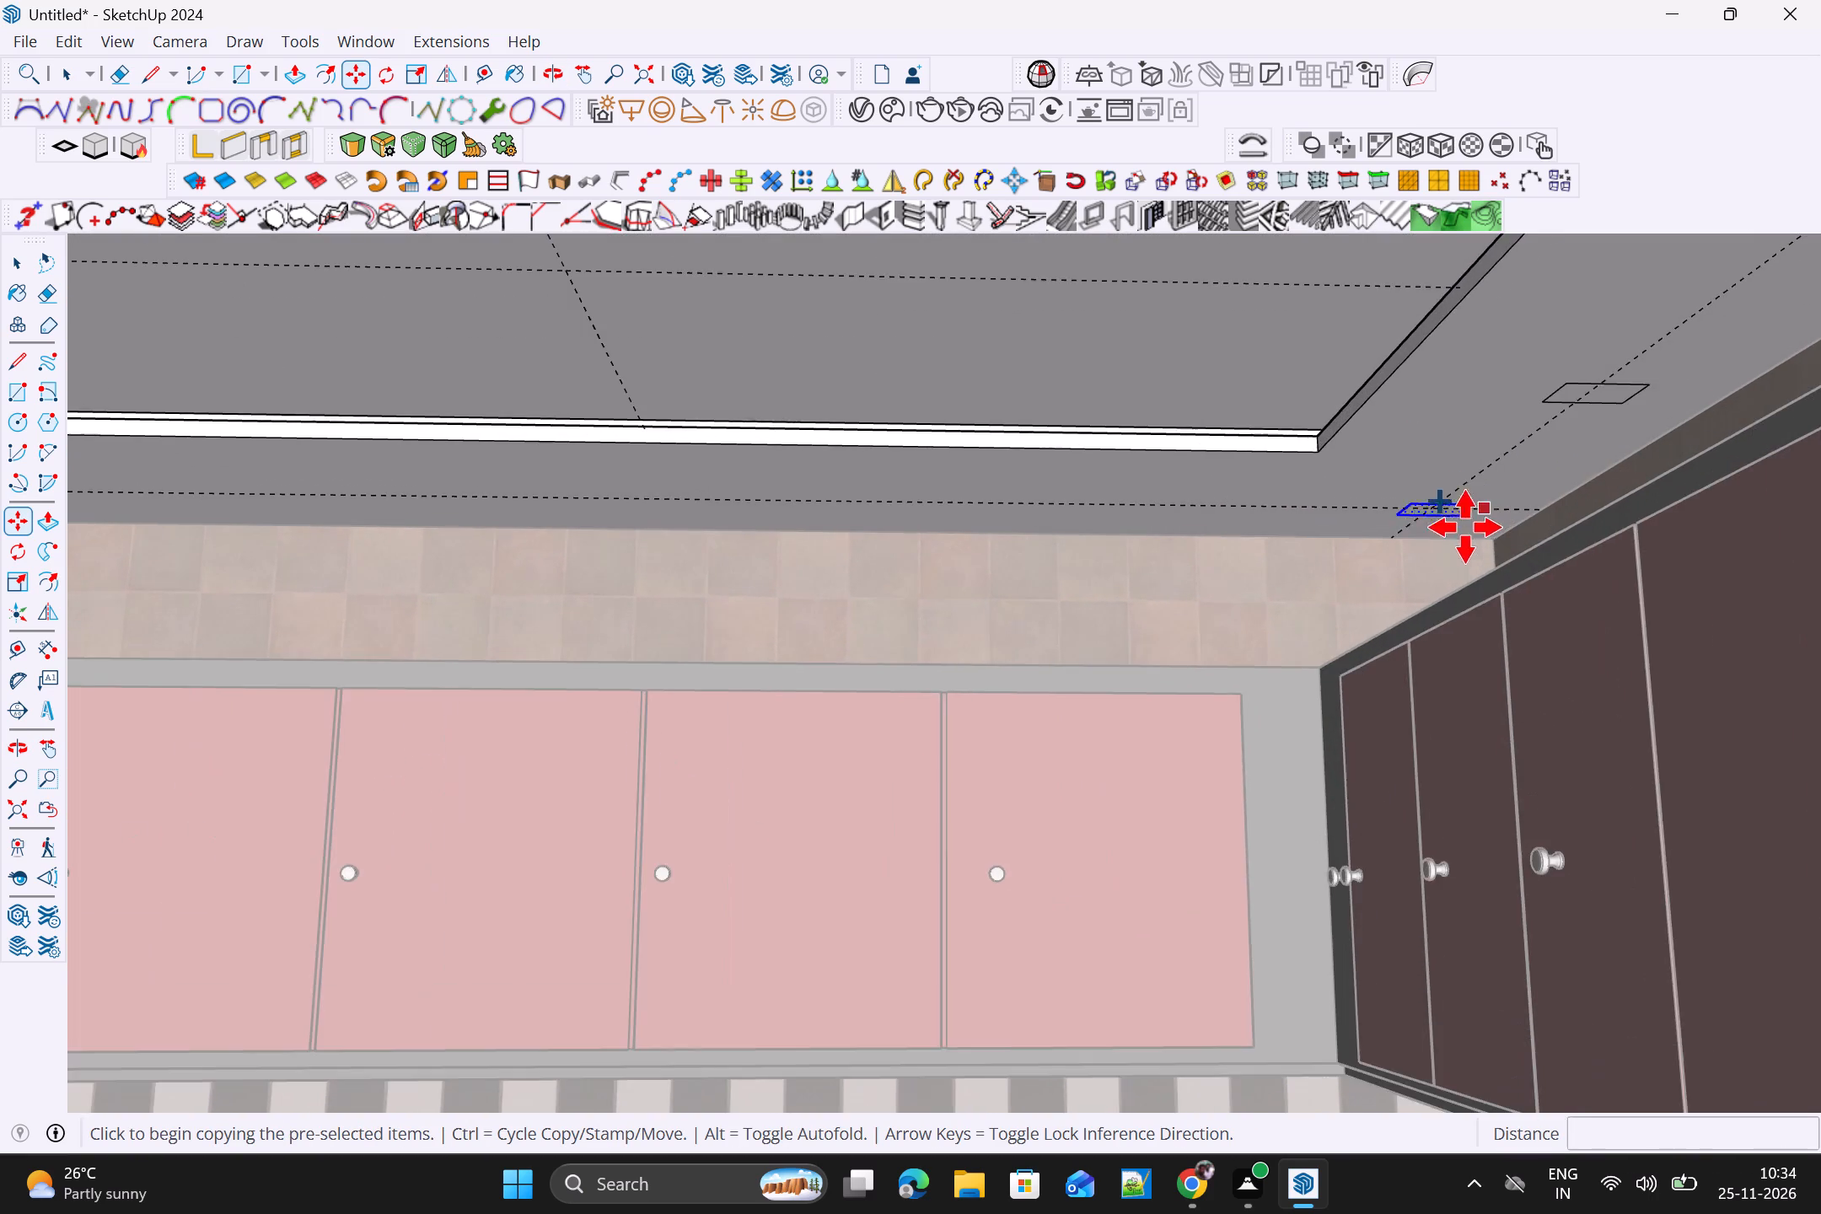
scroll(1438, 545, up, 3)
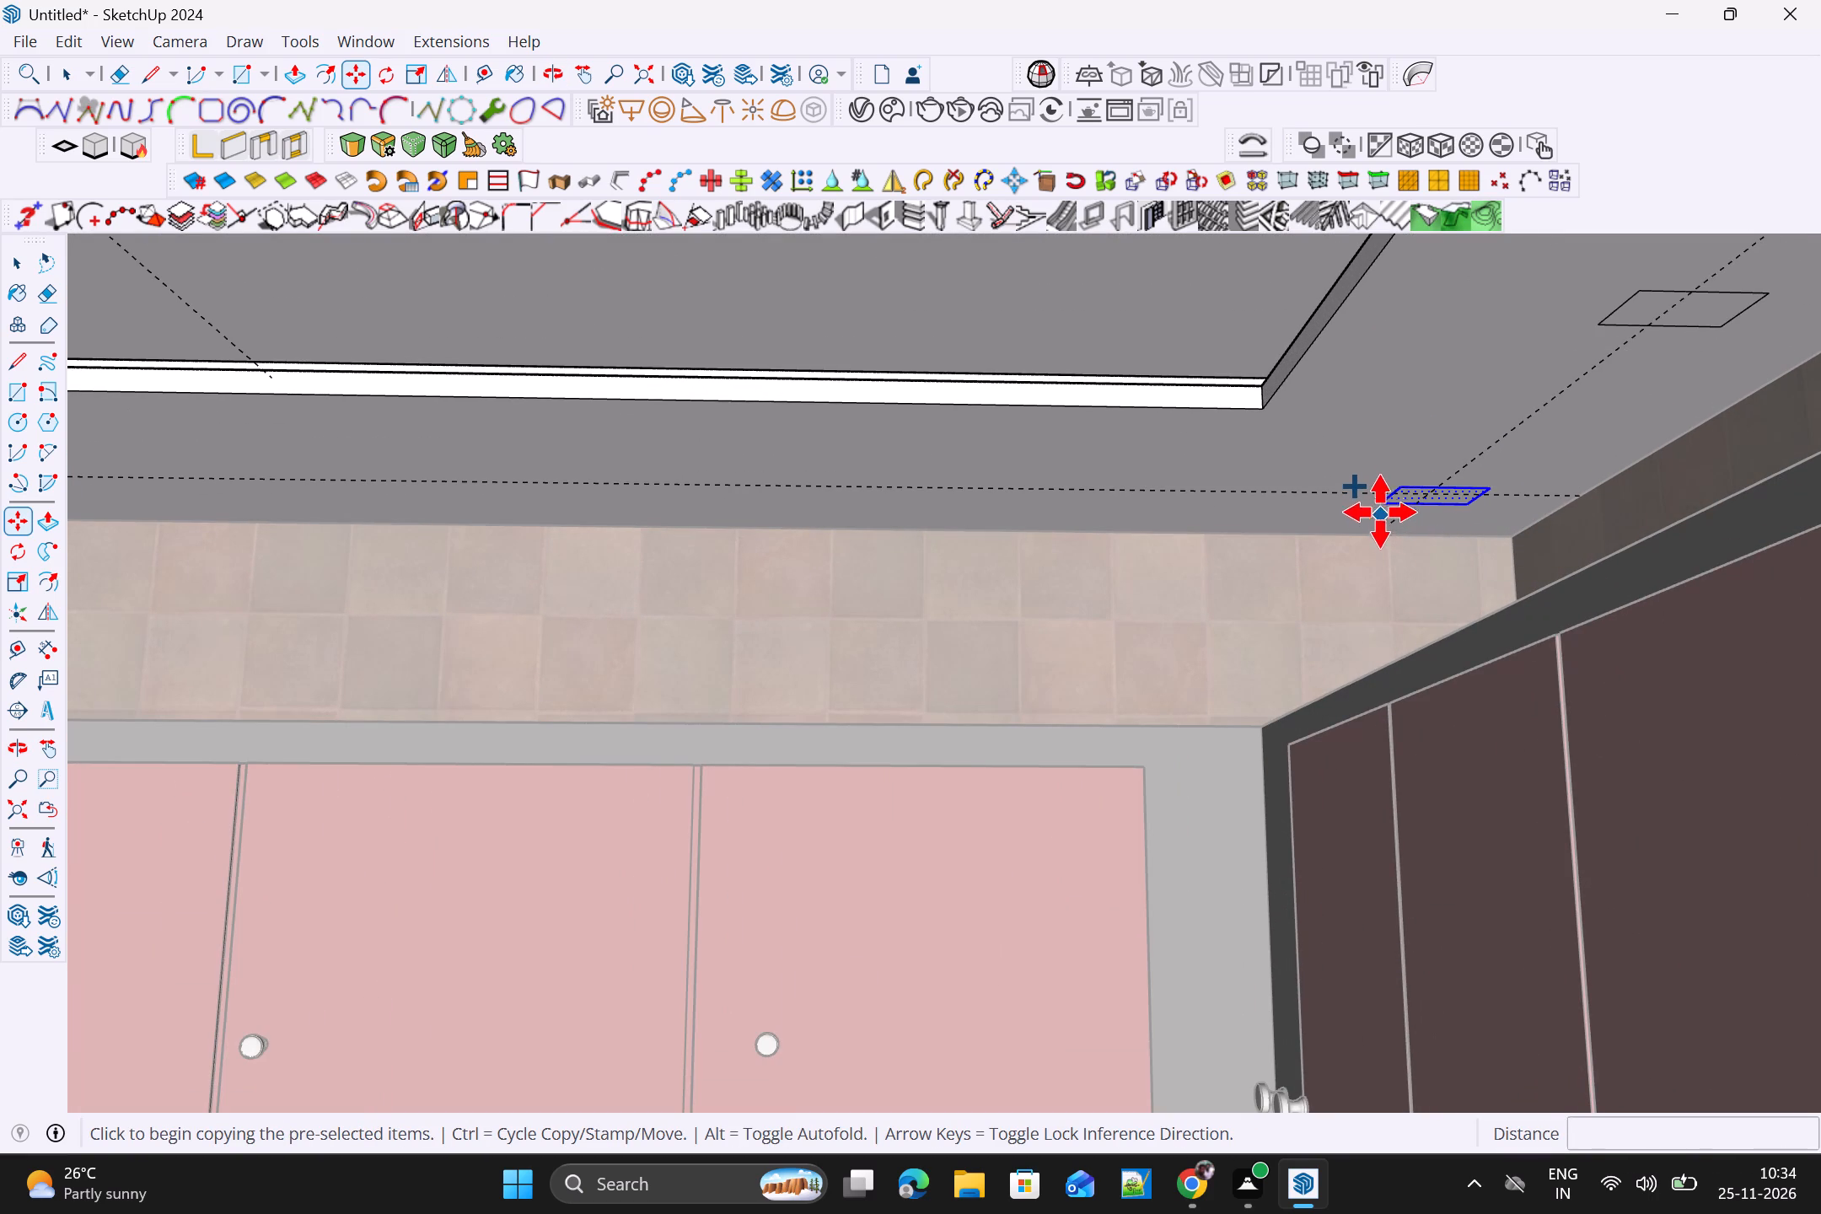
click(1380, 507)
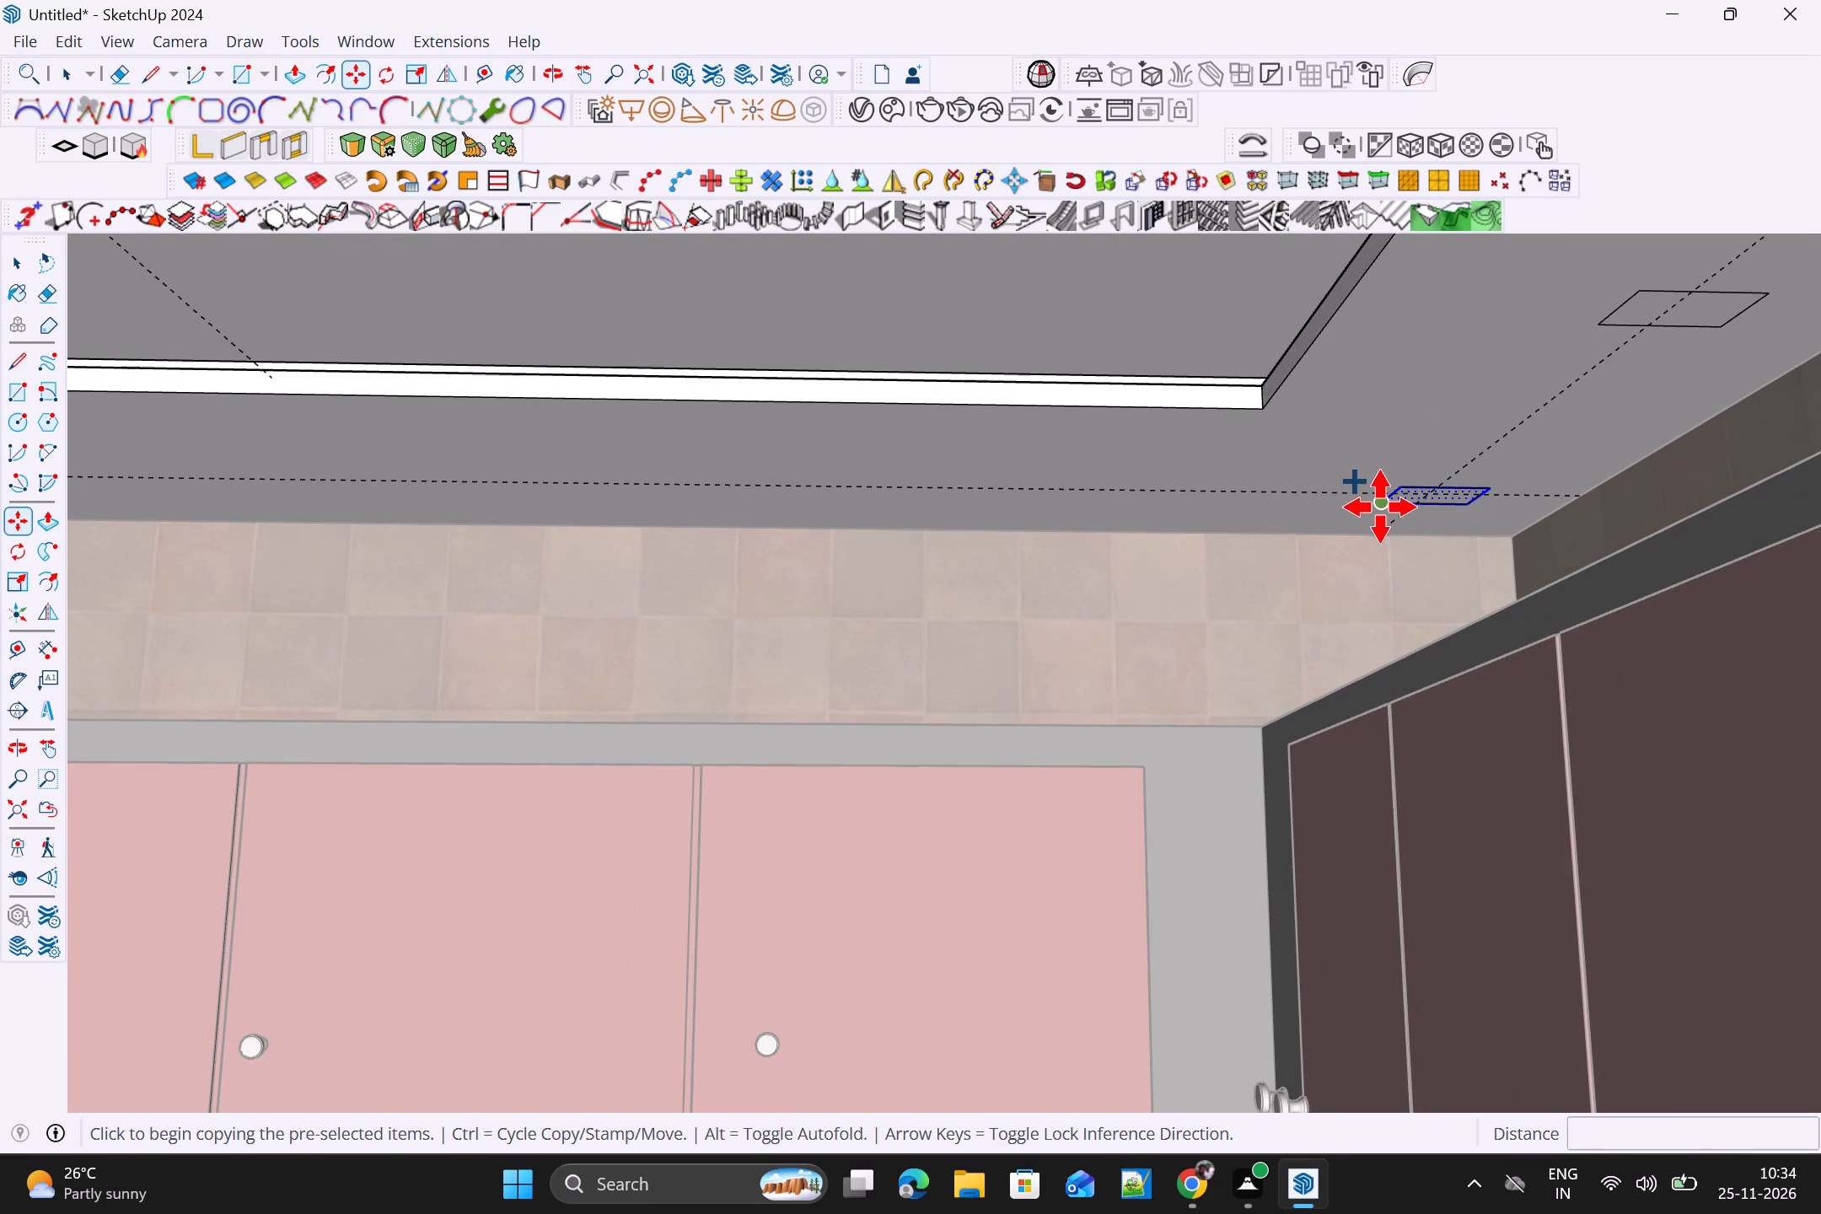
scroll(996, 506, down, 3)
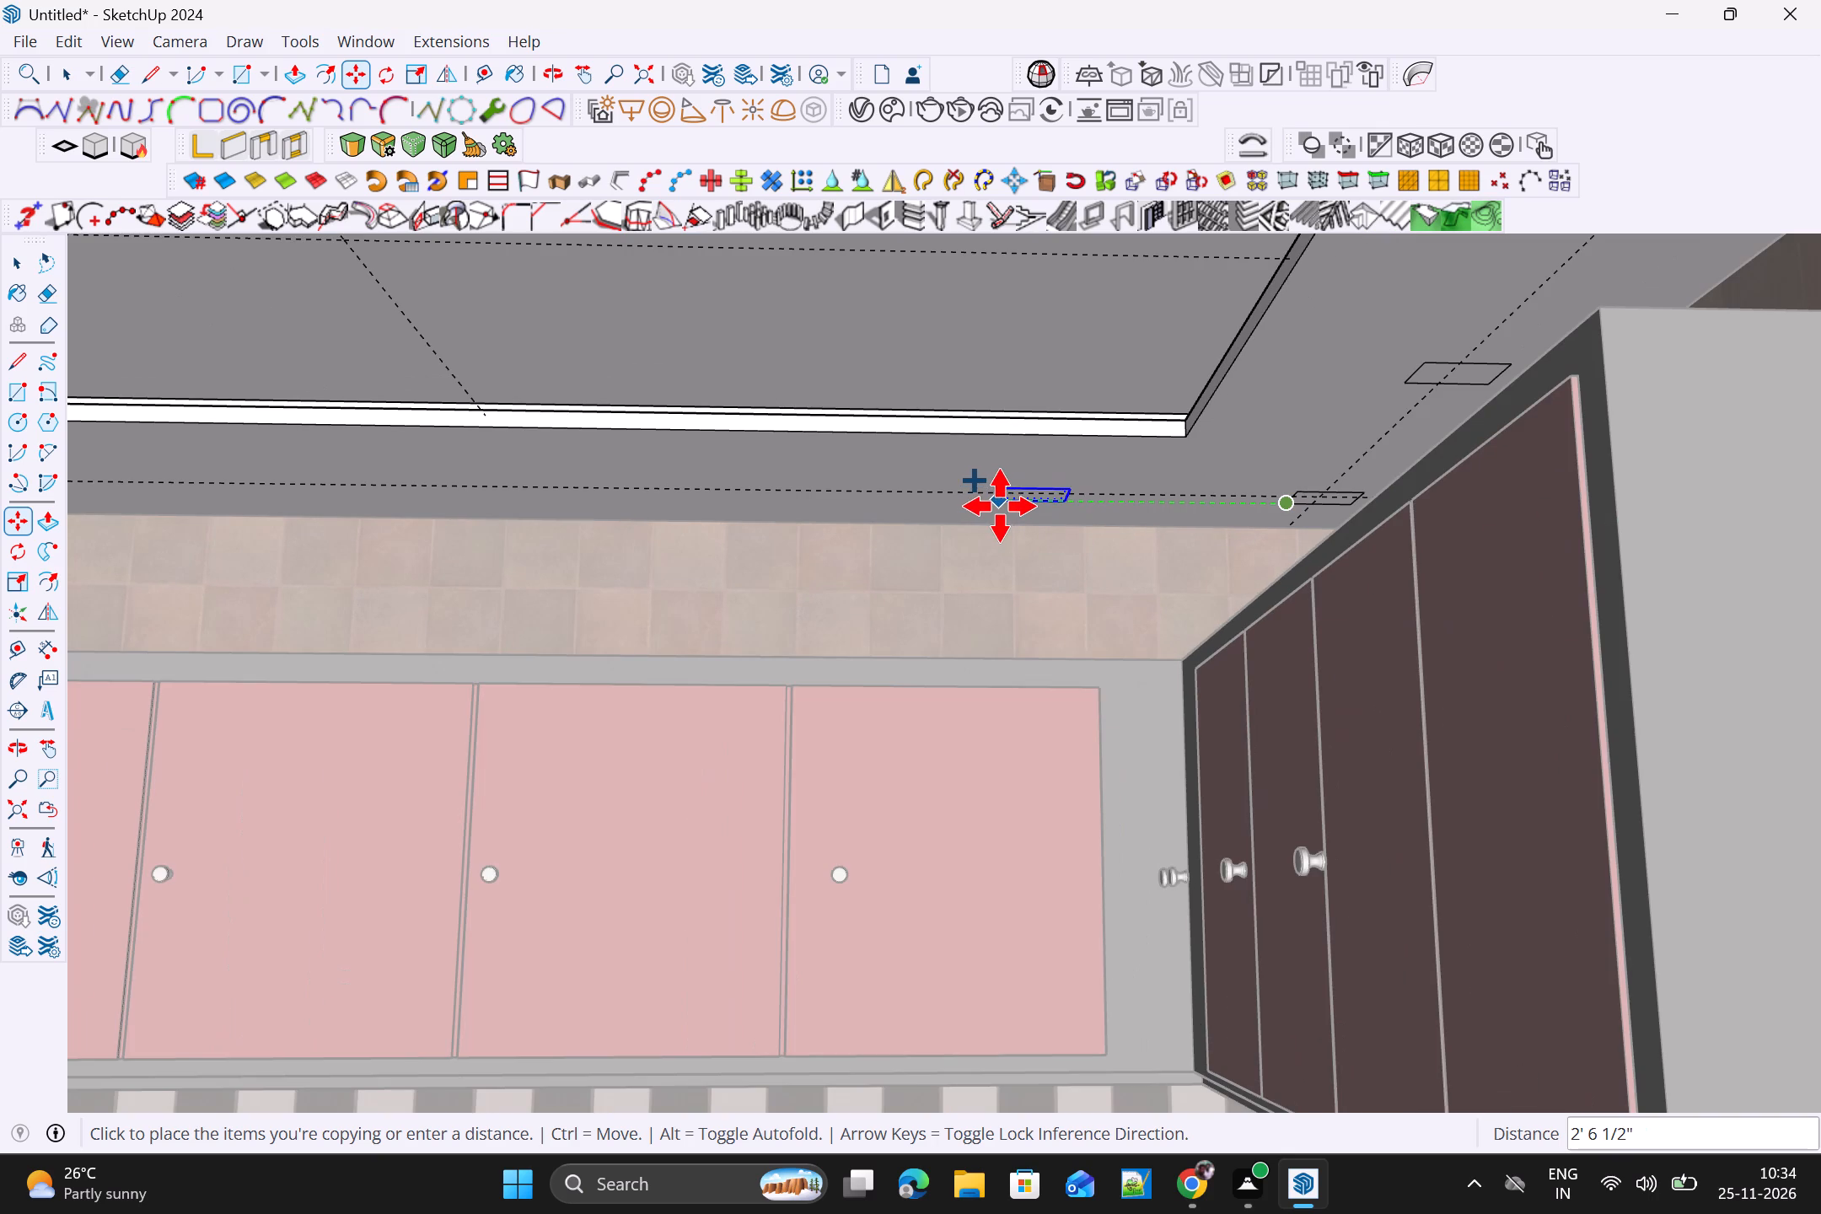
scroll(570, 506, down, 4)
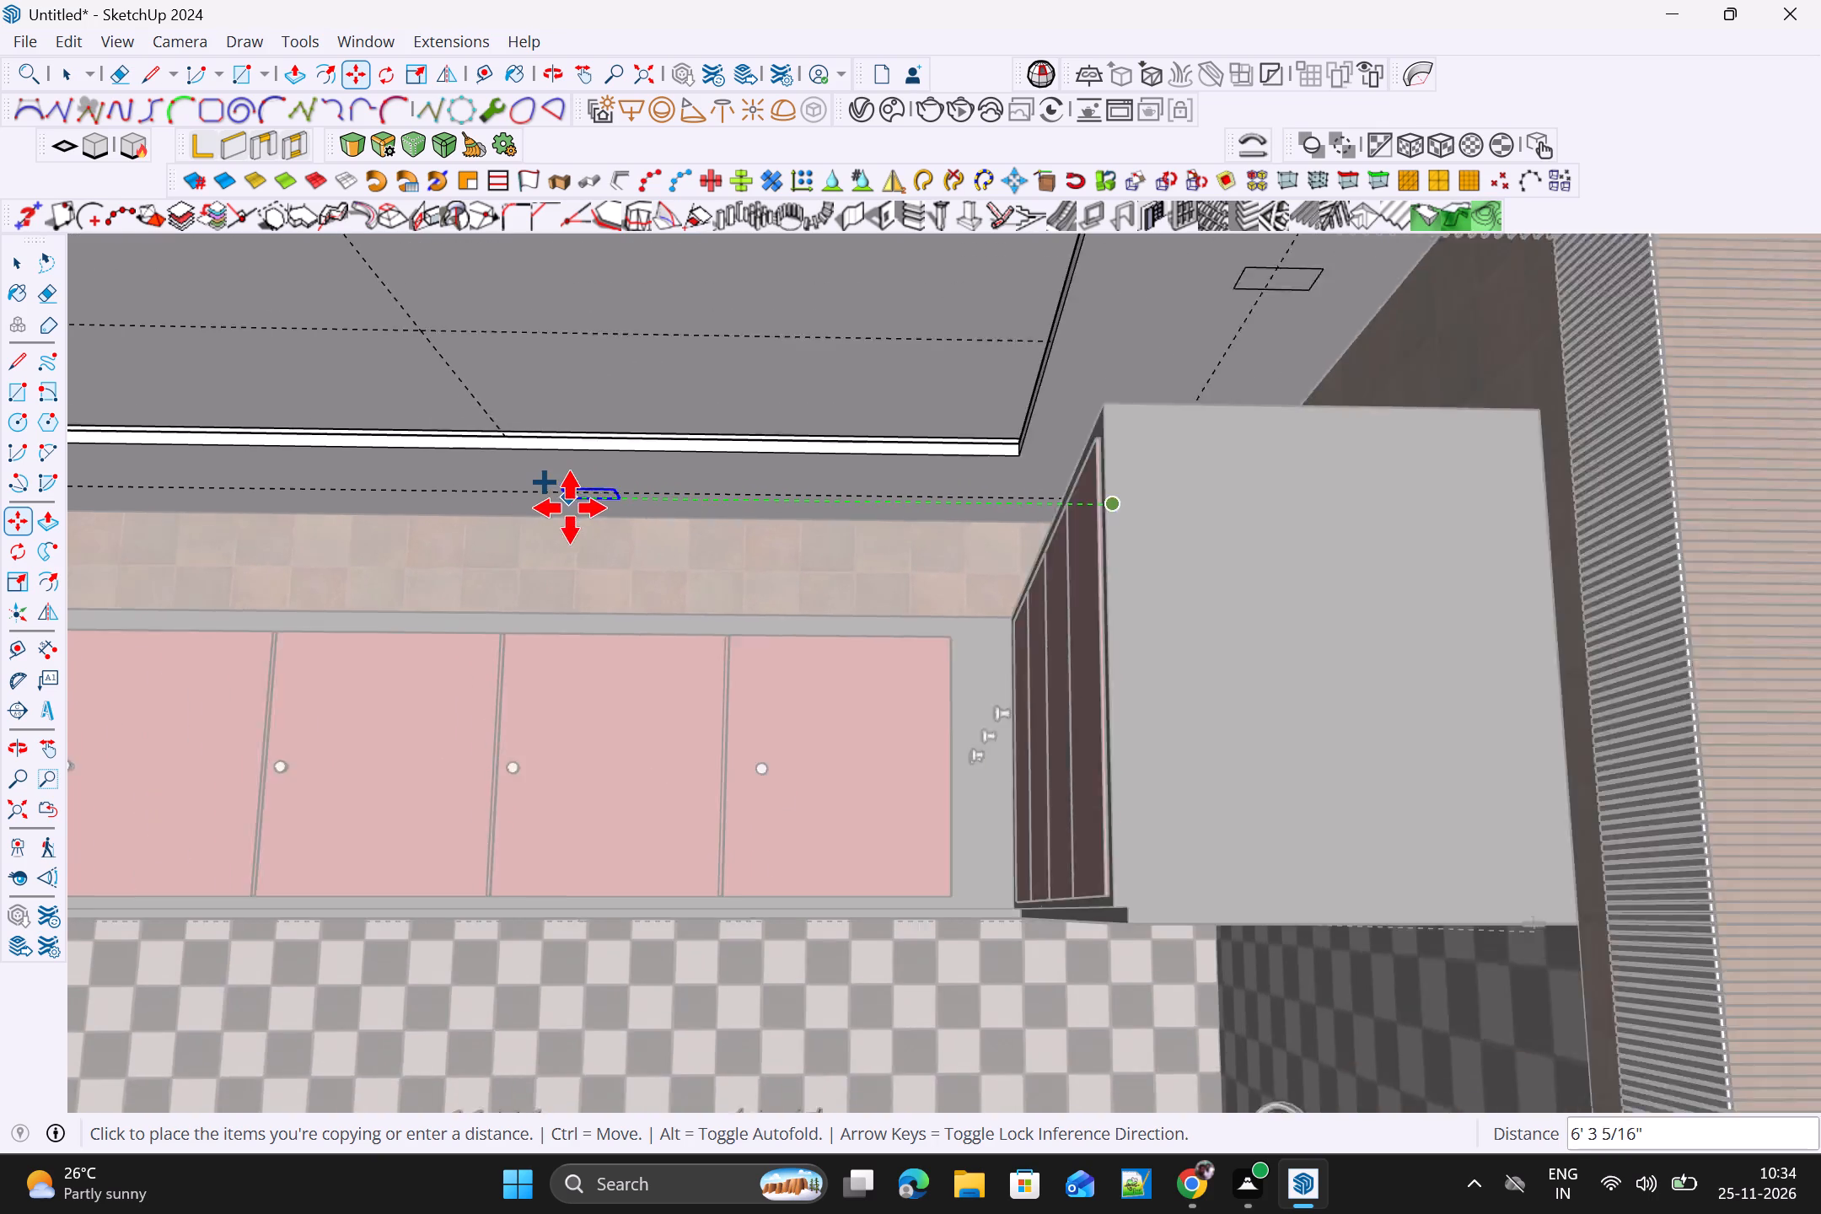
shift+middle_drag(508, 511, 992, 506)
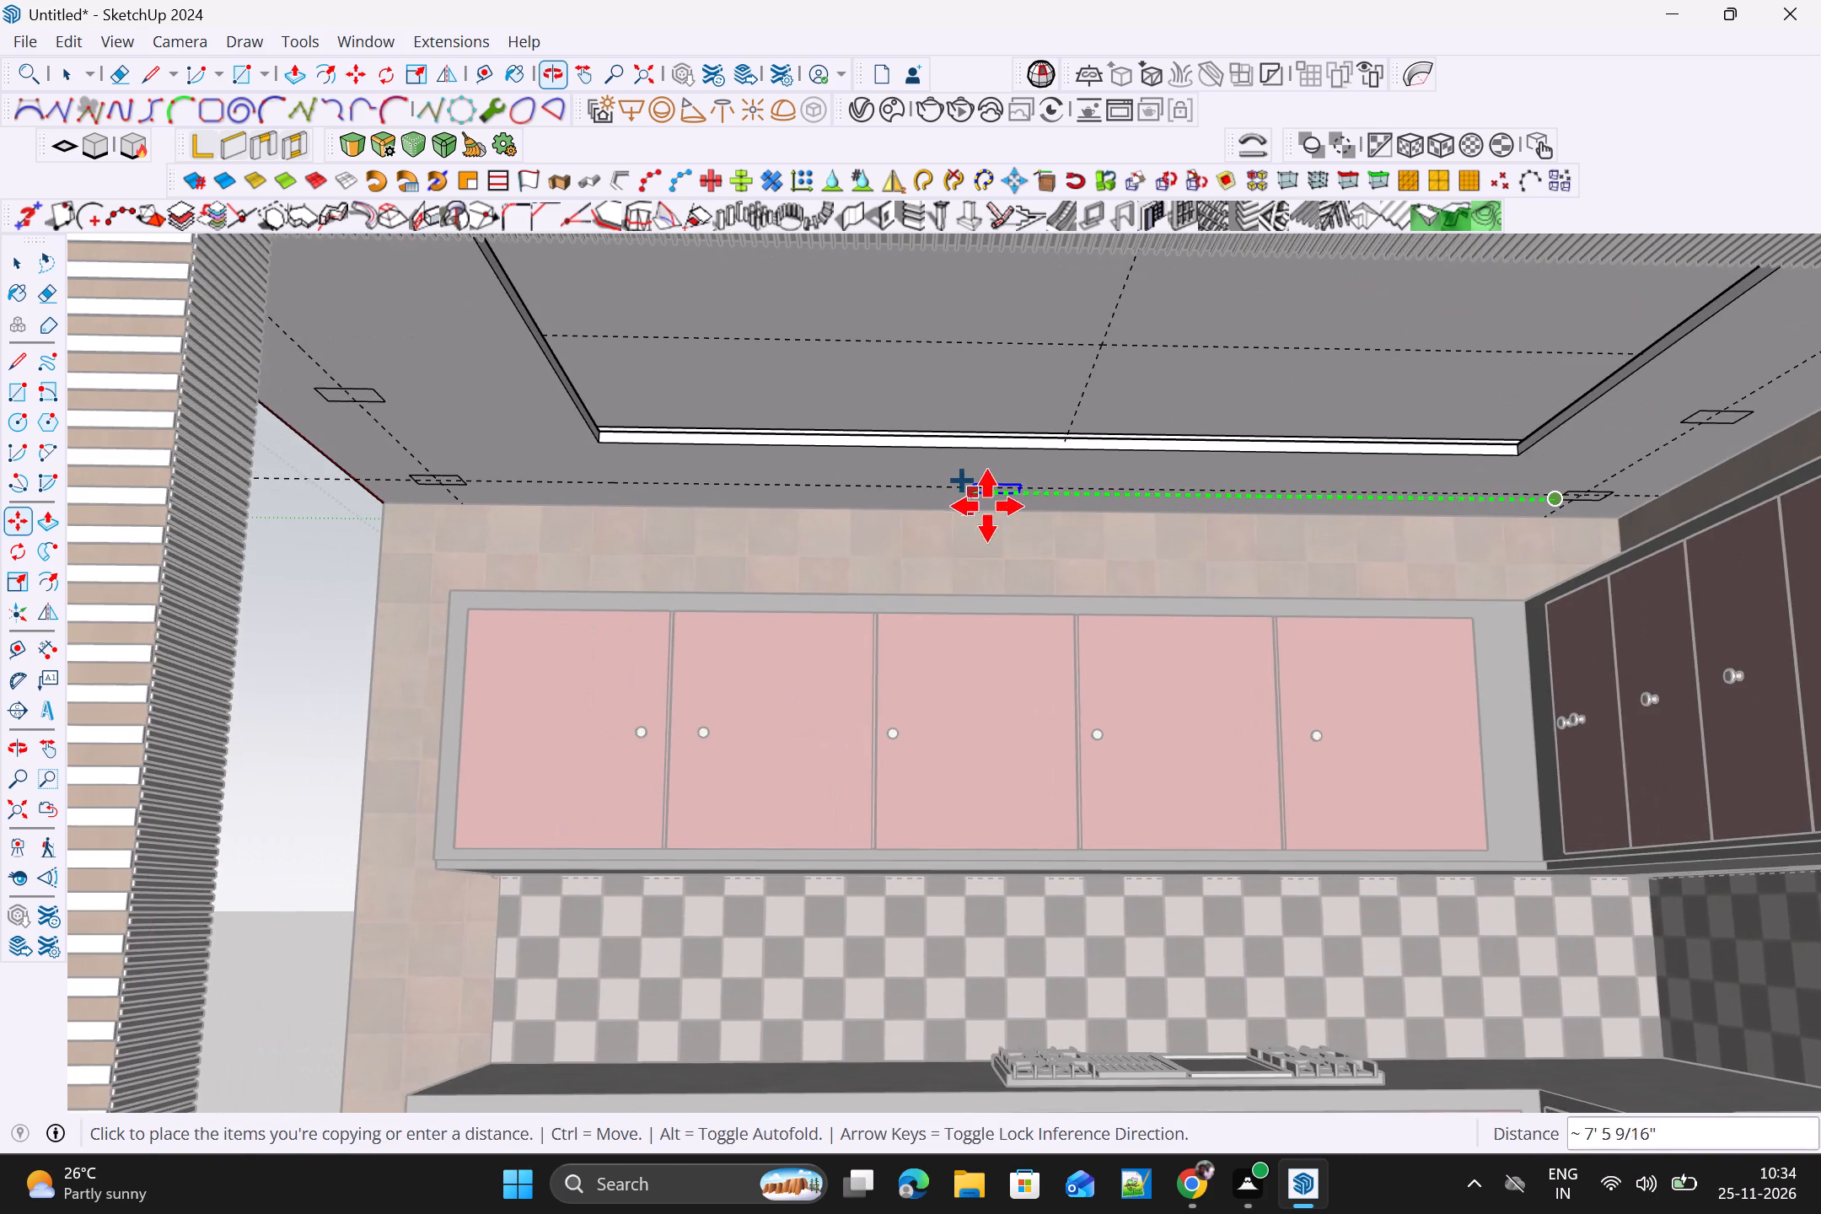
scroll(606, 505, up, 3)
scroll(486, 486, up, 8)
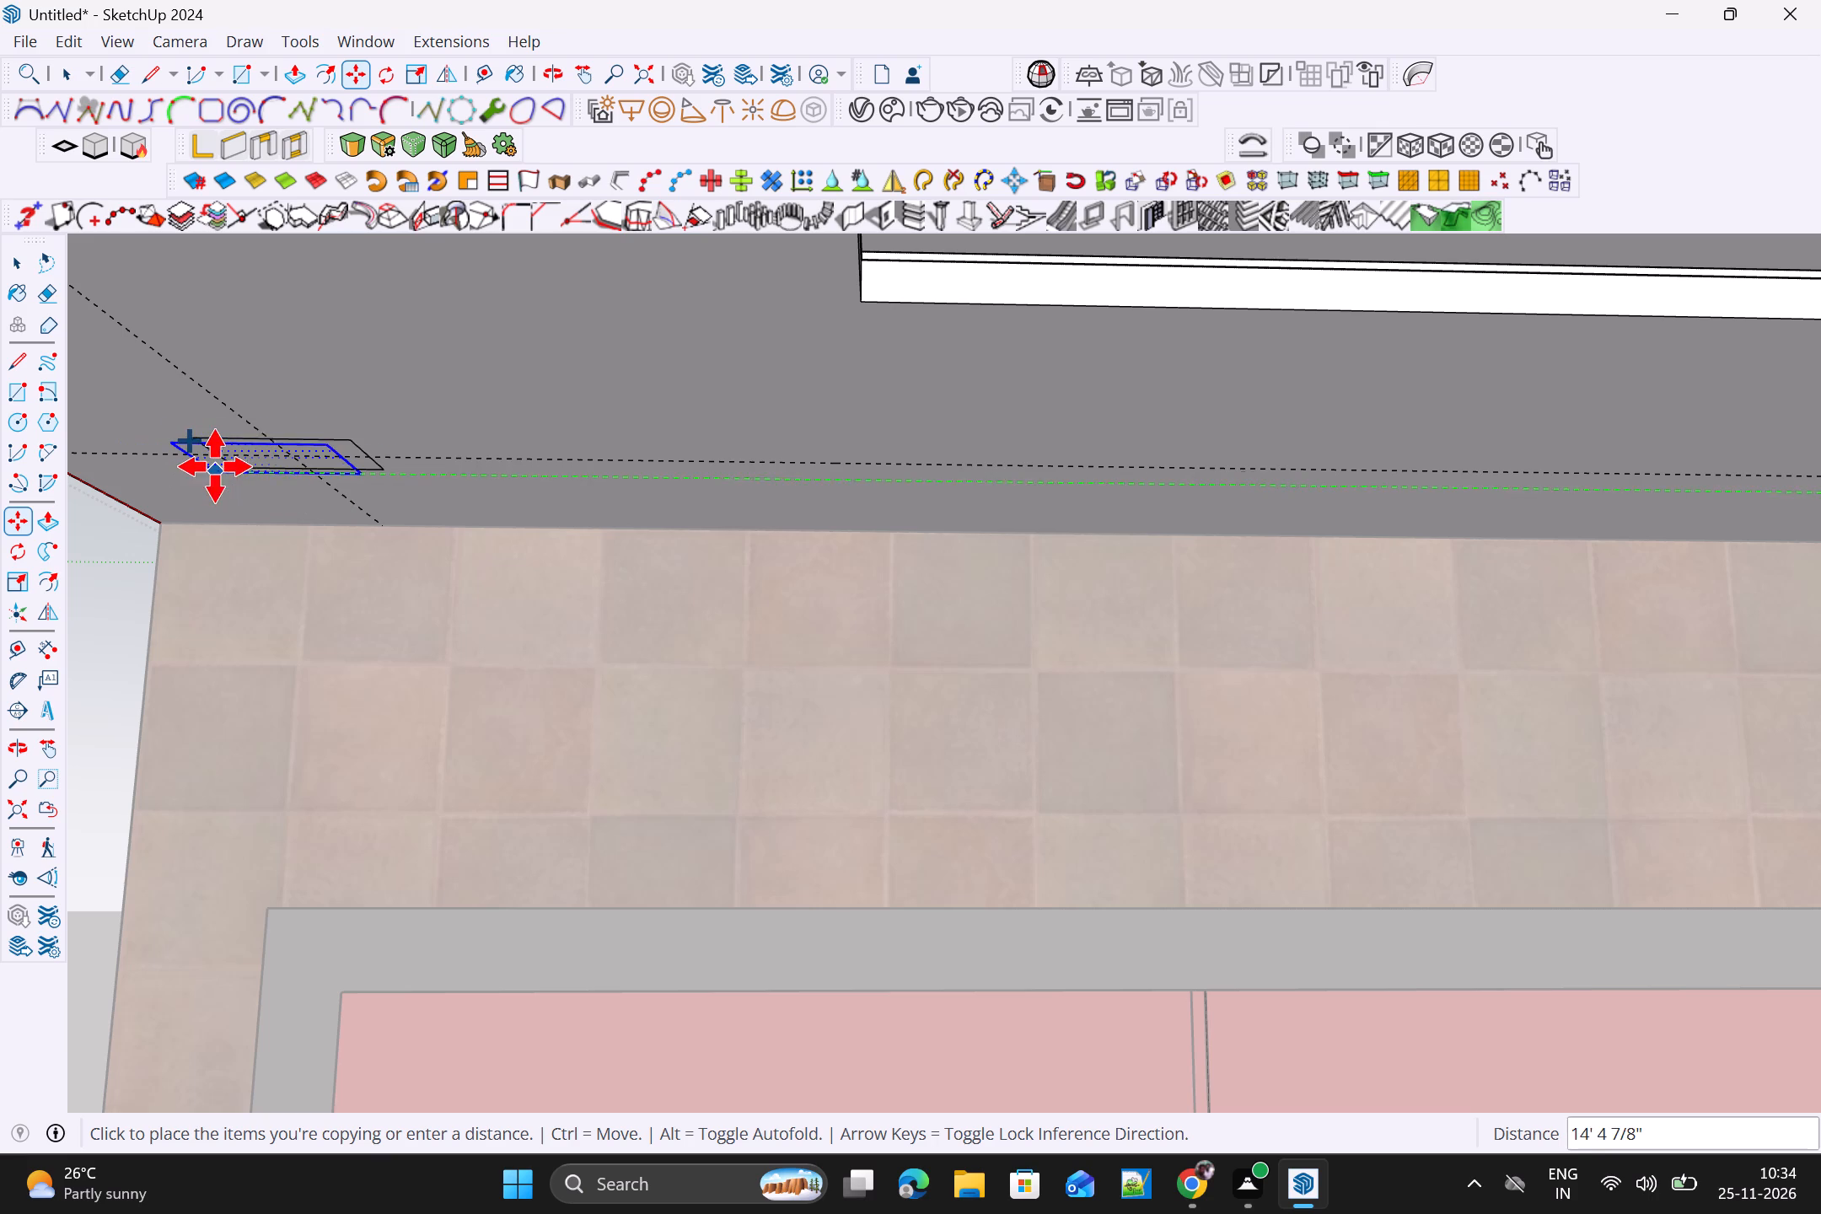
scroll(233, 467, up, 7)
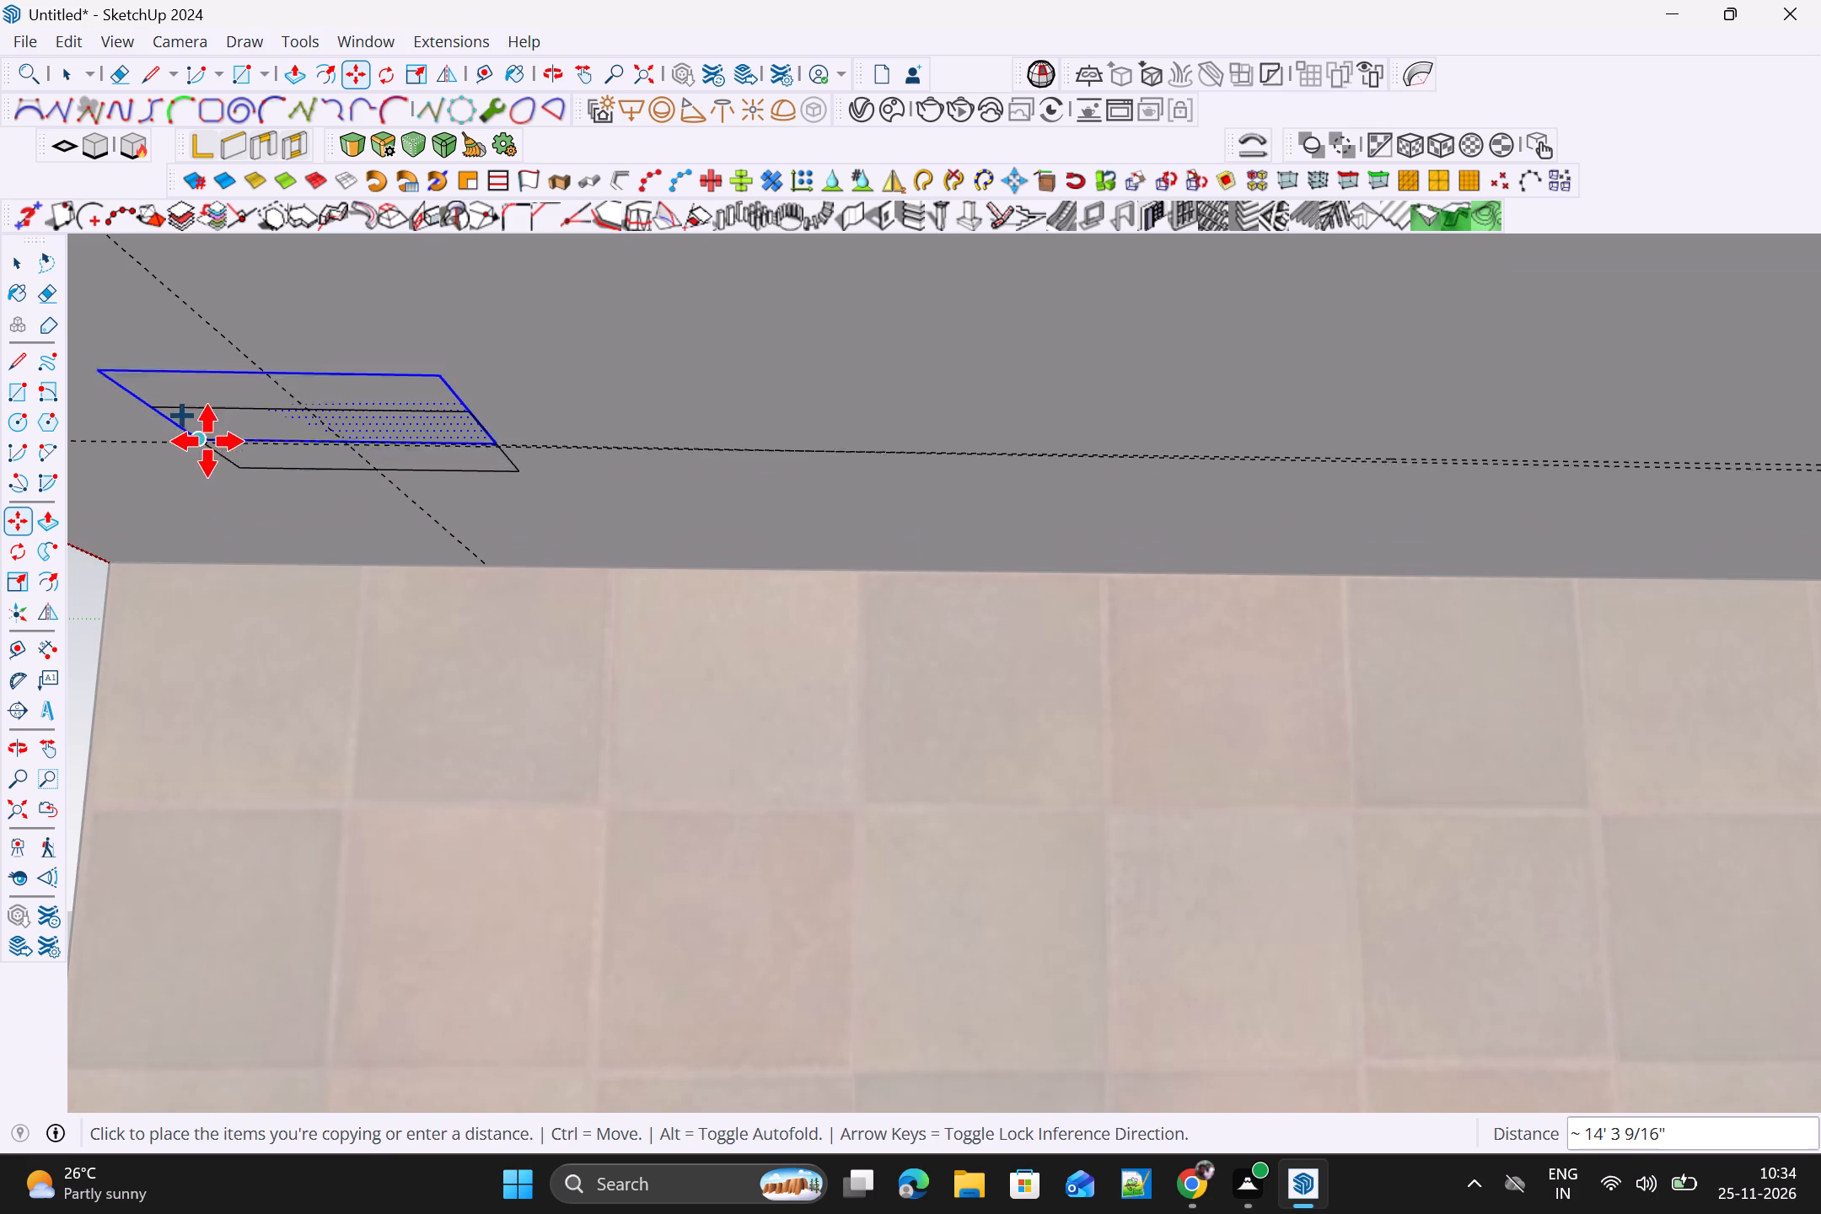
click(228, 470)
scroll(303, 488, down, 4)
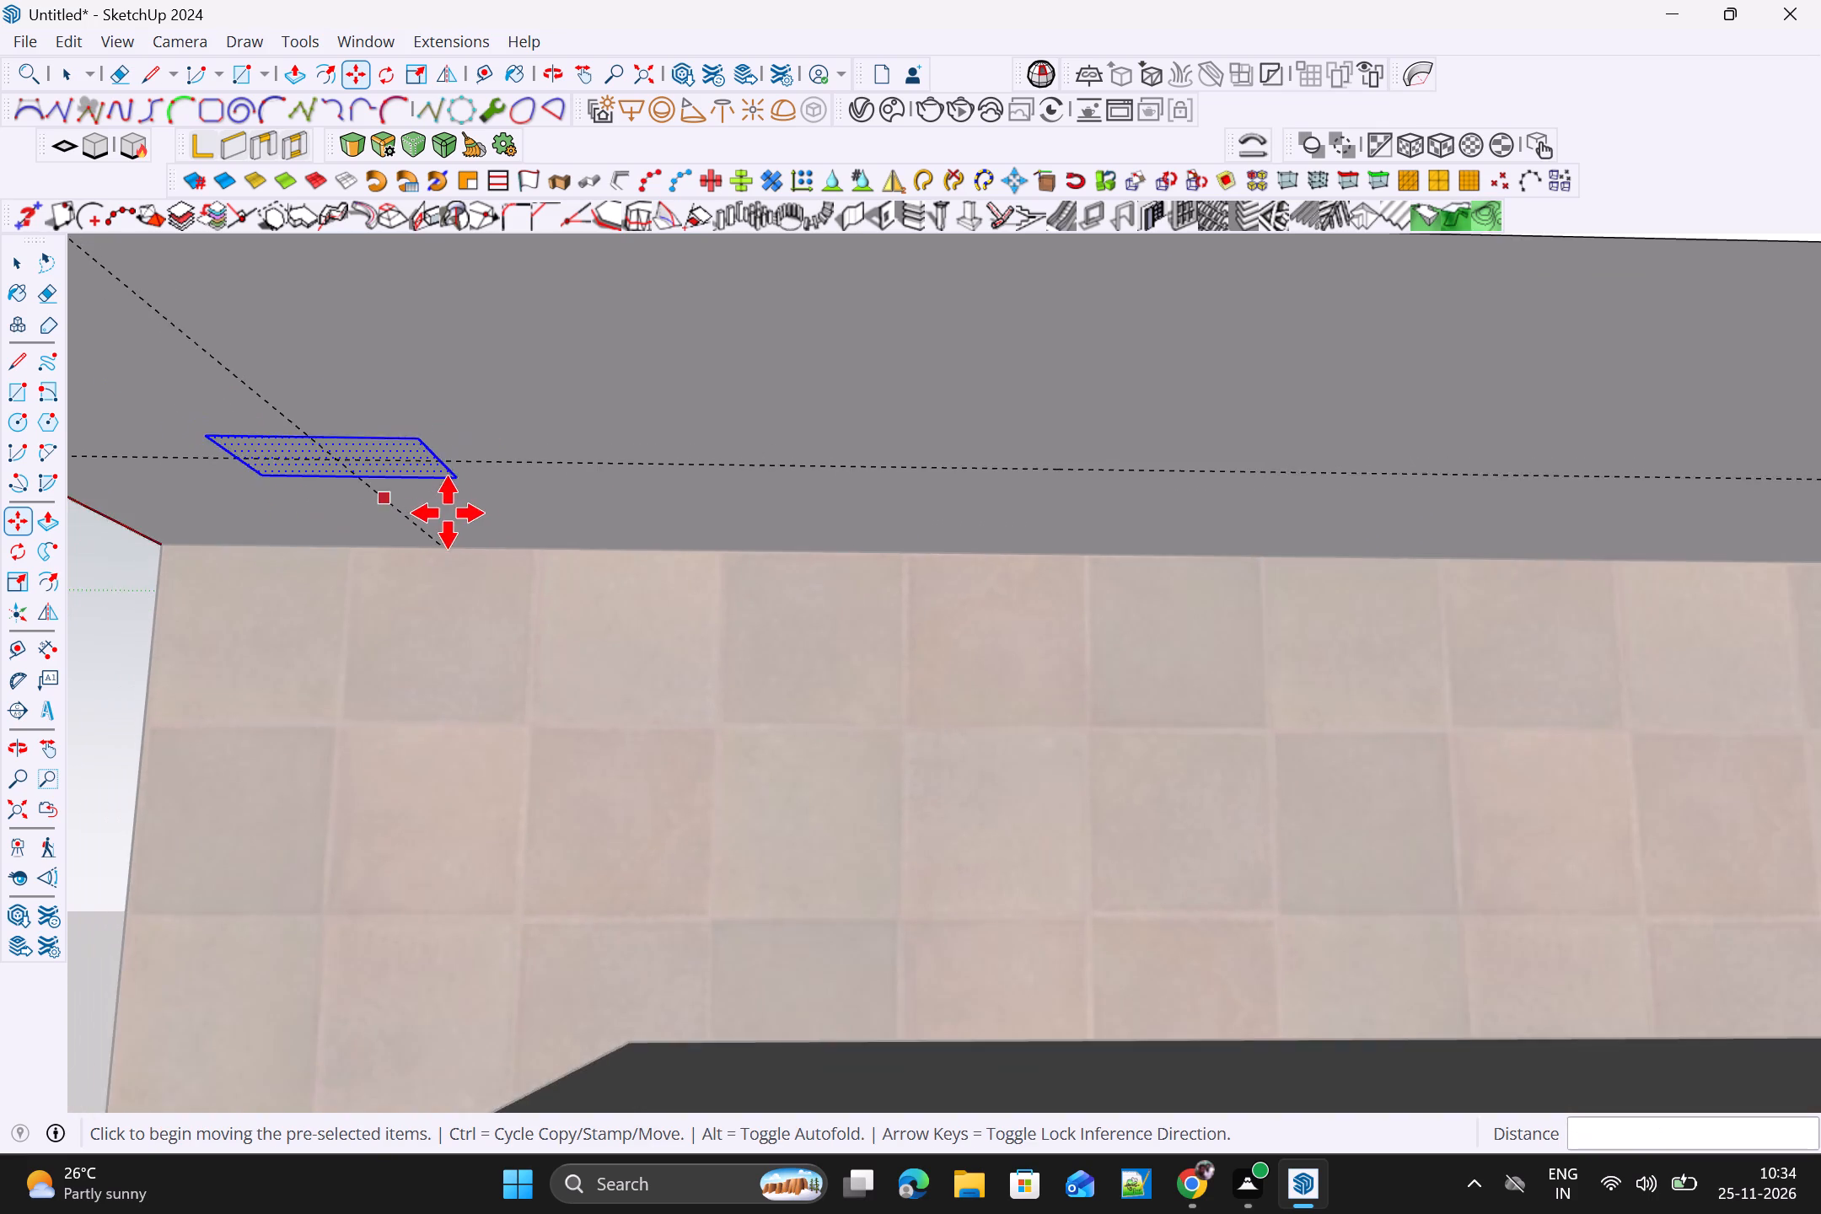
scroll(448, 513, down, 3)
text(3/)
key(Return)
key(space)
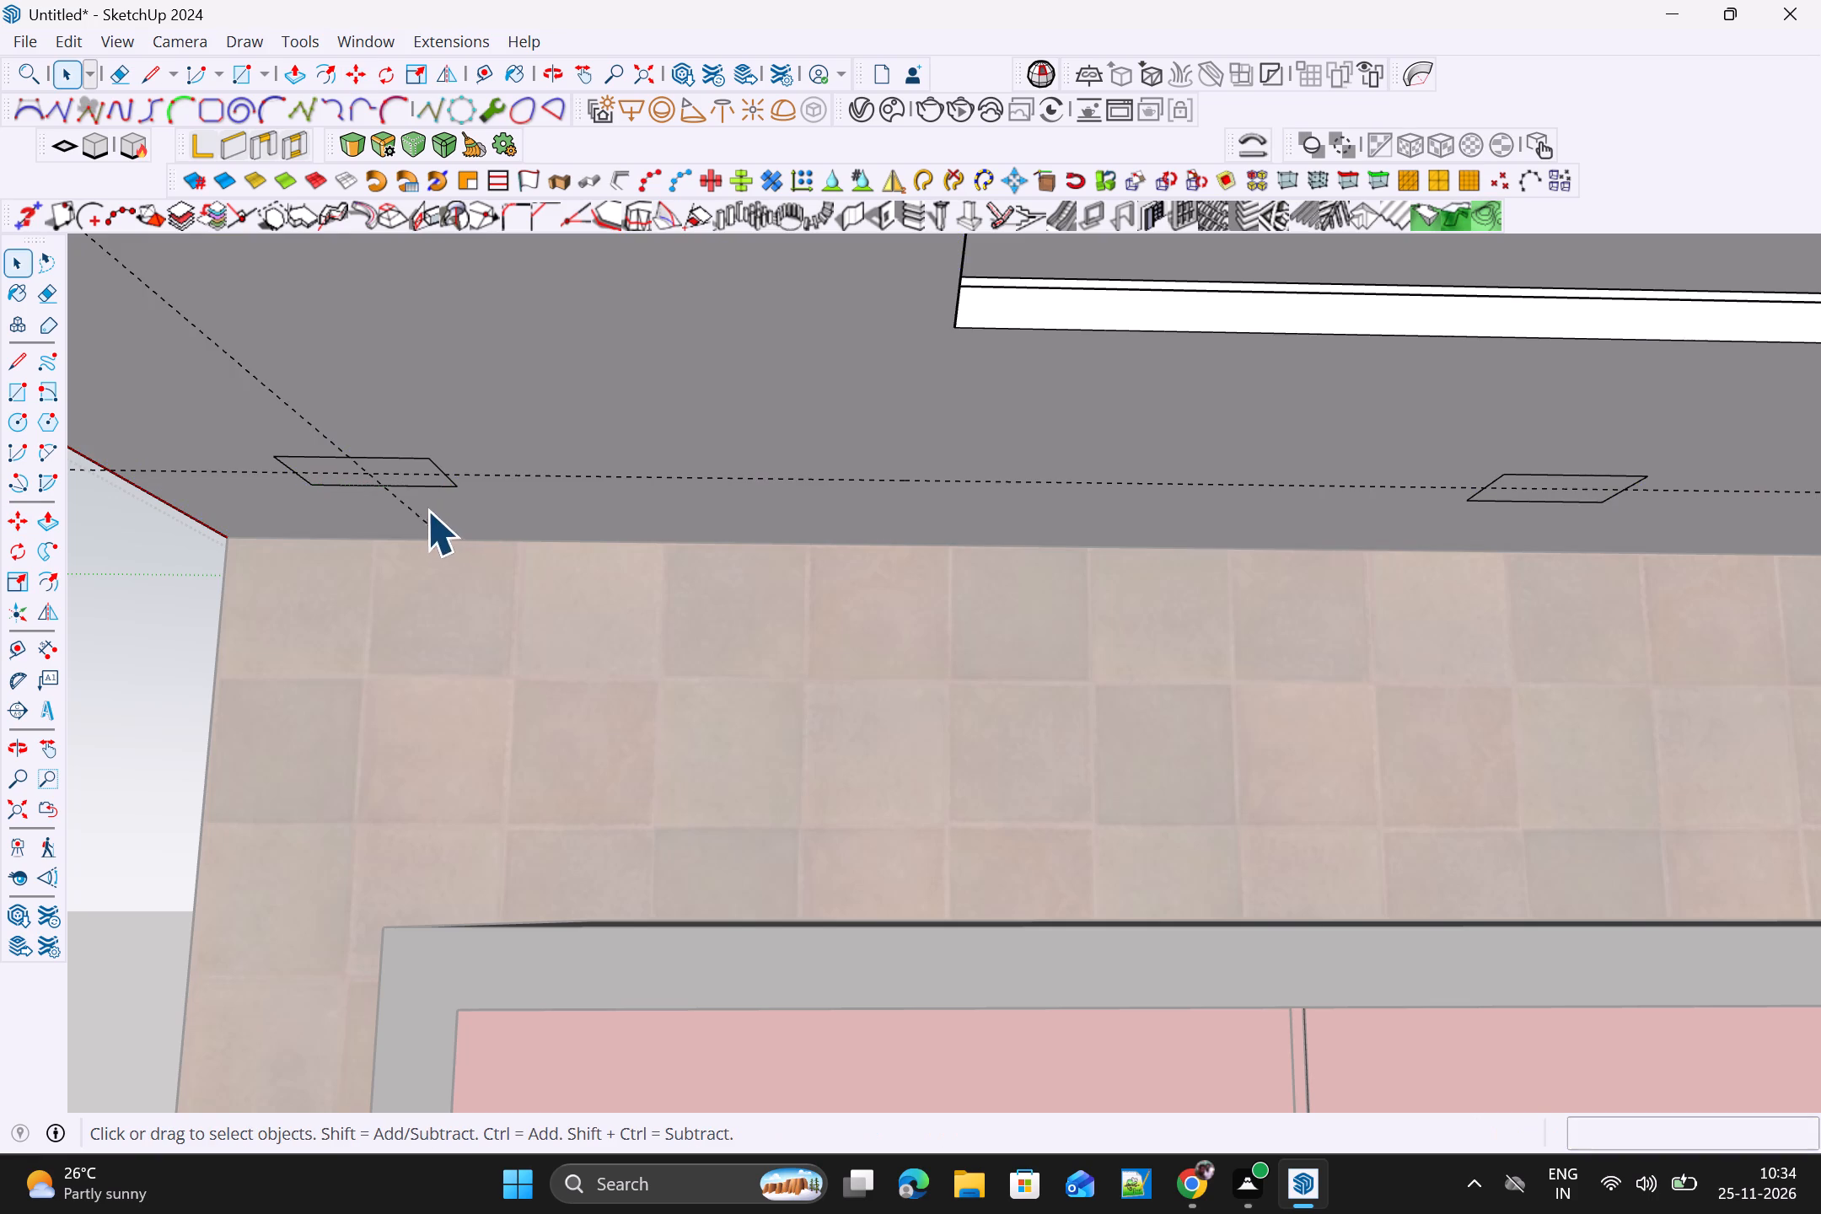
Delete the ceiling rectangle at the open-end crossing on the long cabinet wall side.
scroll(397, 472, up, 3)
click(397, 472)
click(404, 455)
scroll(404, 455, up, 3)
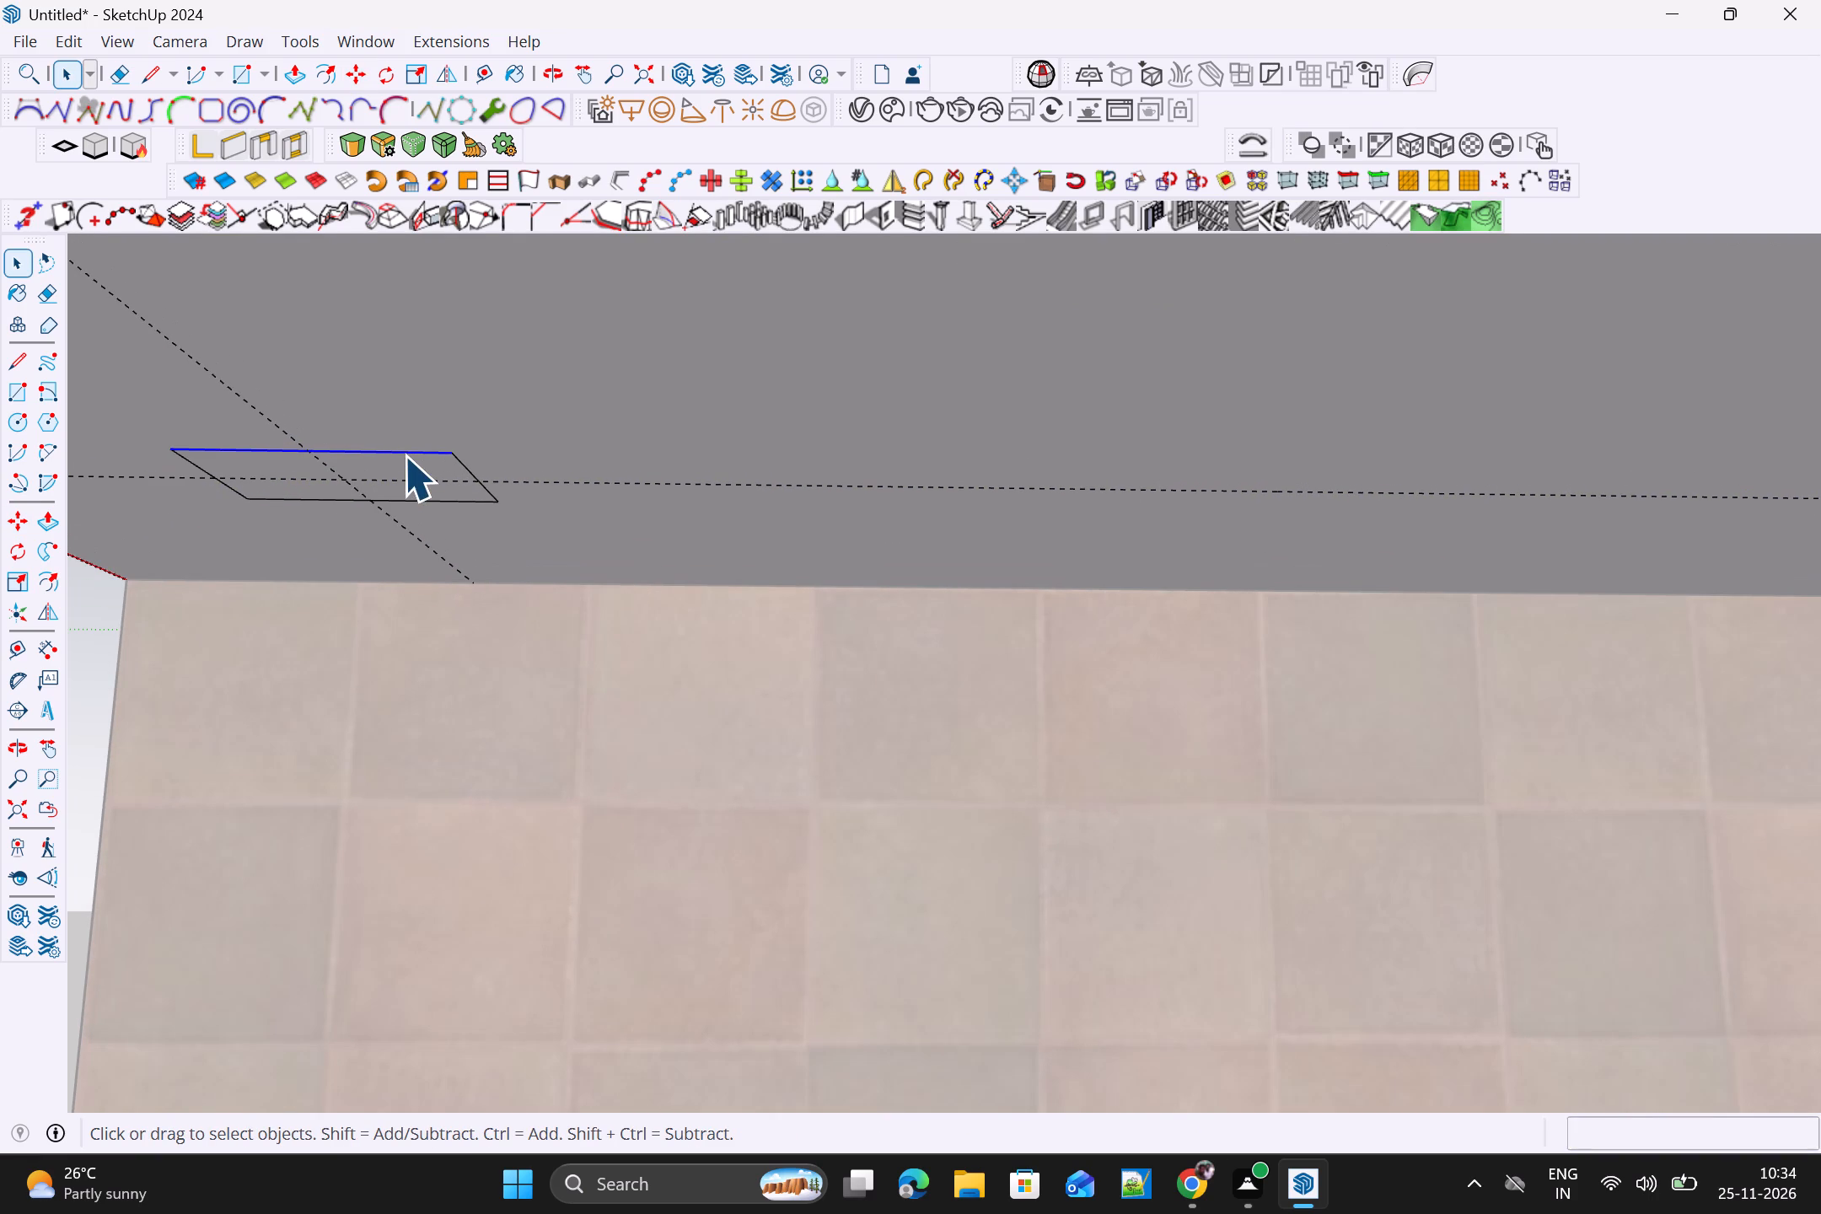
double_click(410, 455)
double_click(410, 468)
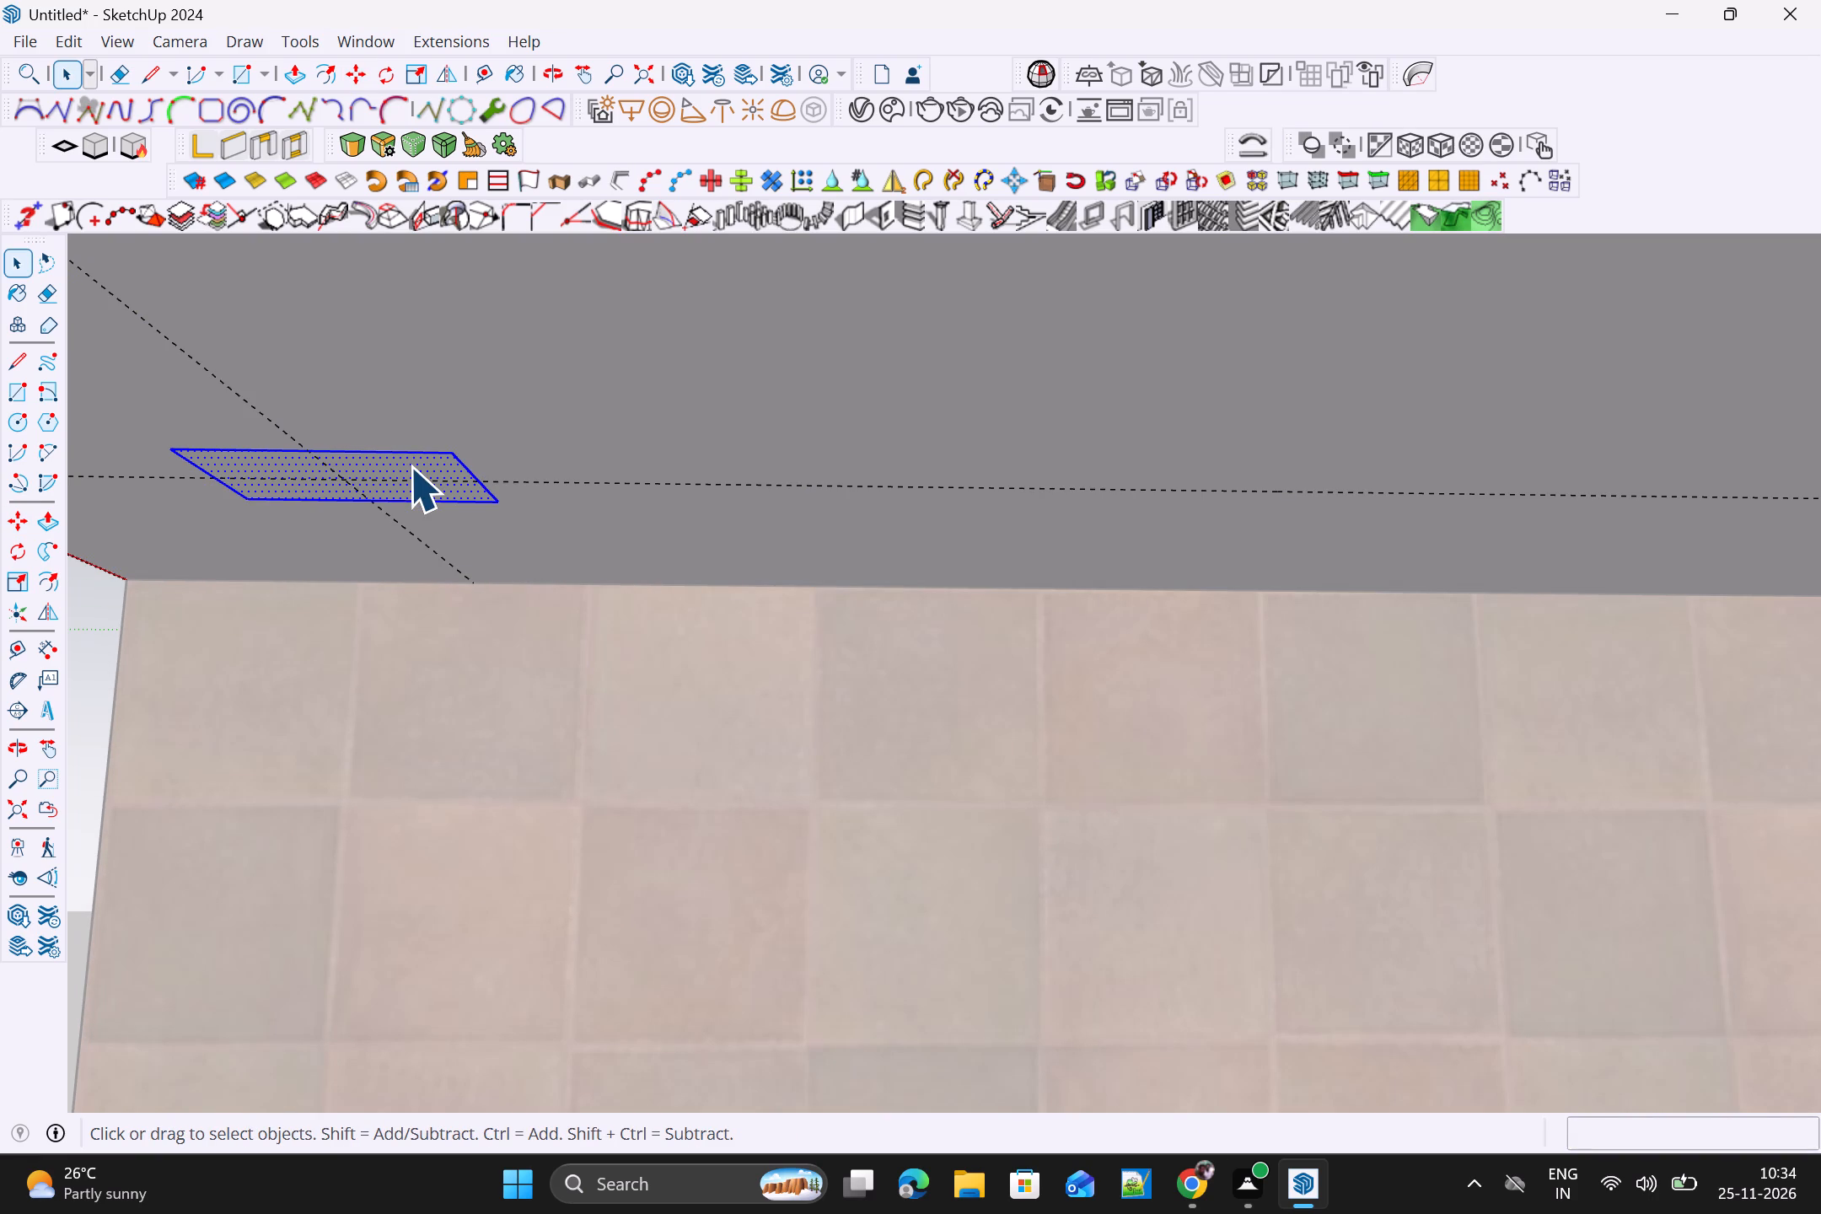
key(Delete)
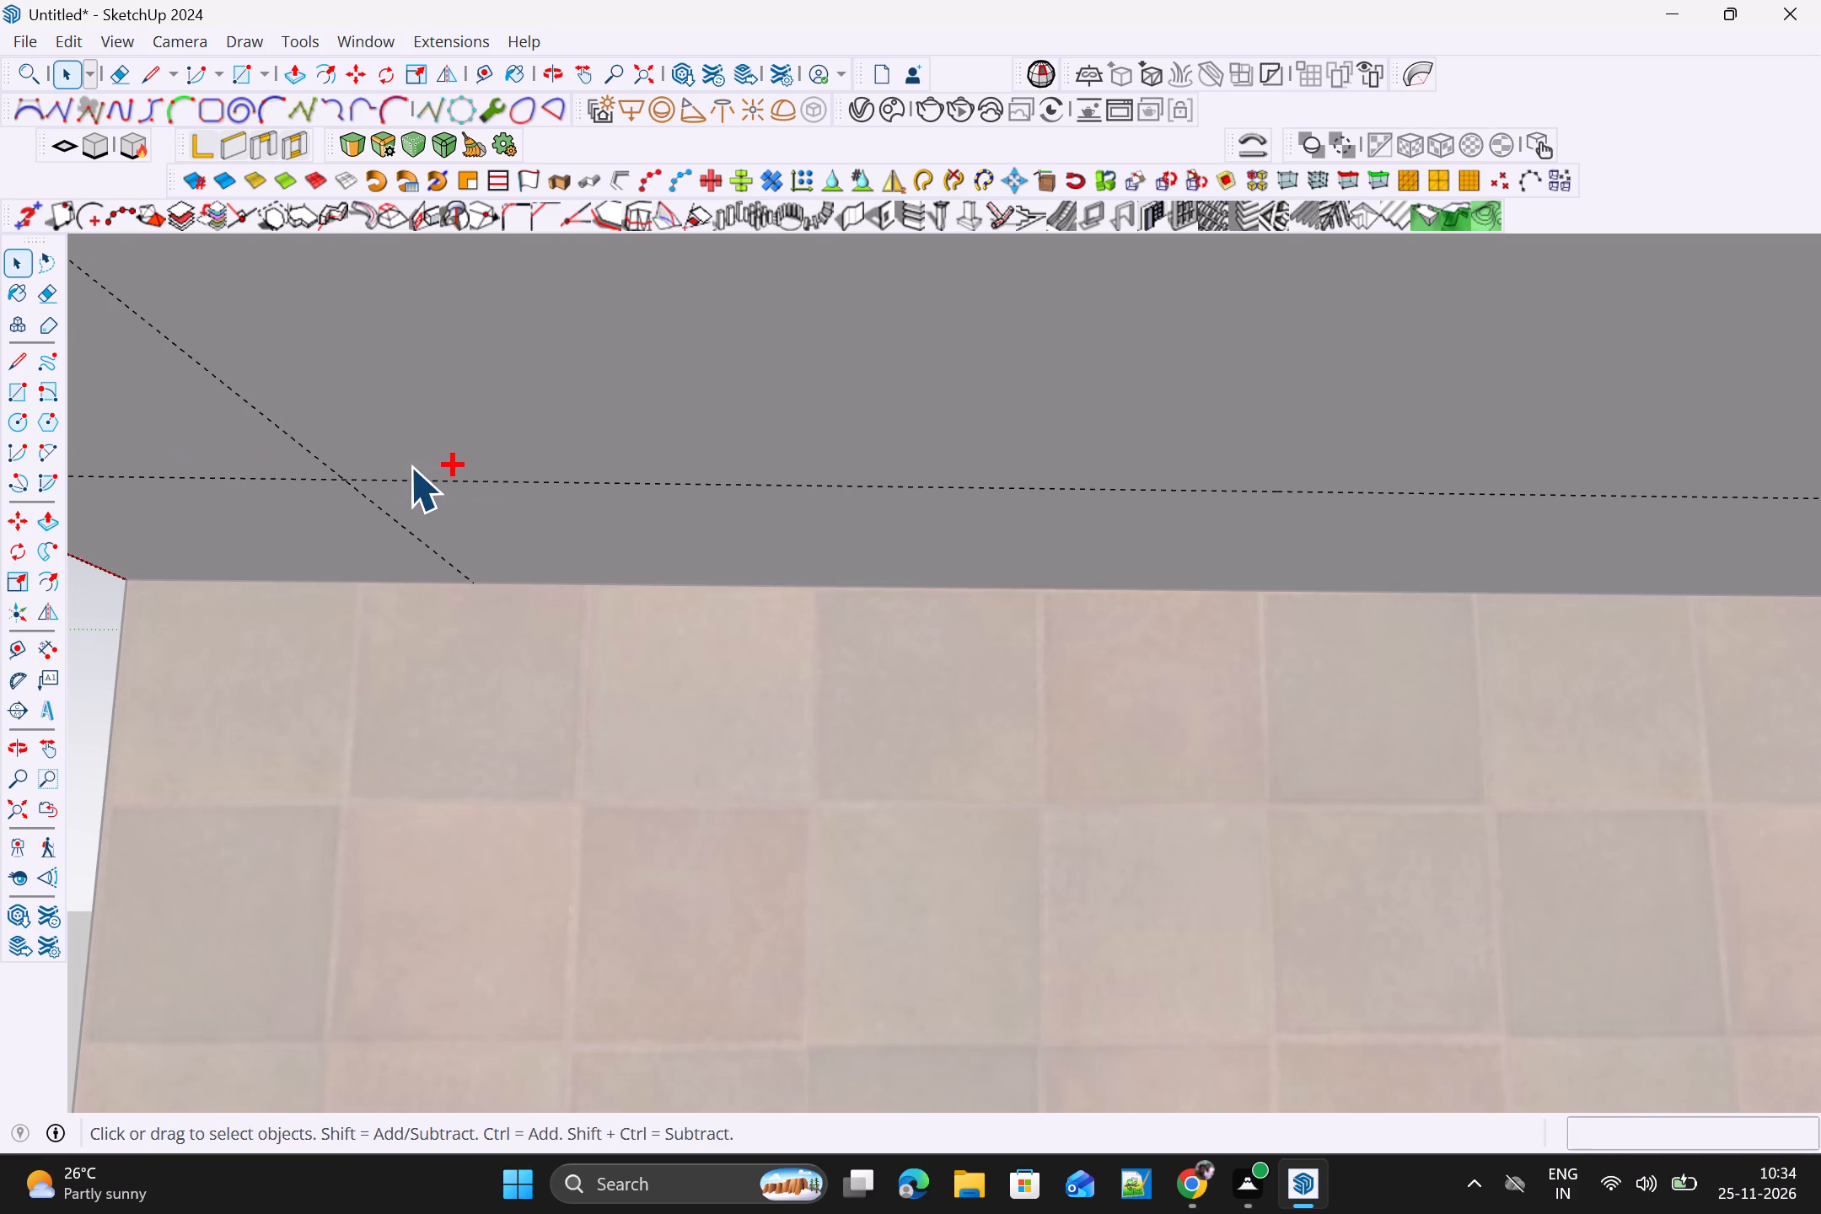
Copy the nearest rectangle on the long cabinet wall guide about 4' 8 13/16" to the empty open-end corner crossing.
scroll(410, 468, down, 5)
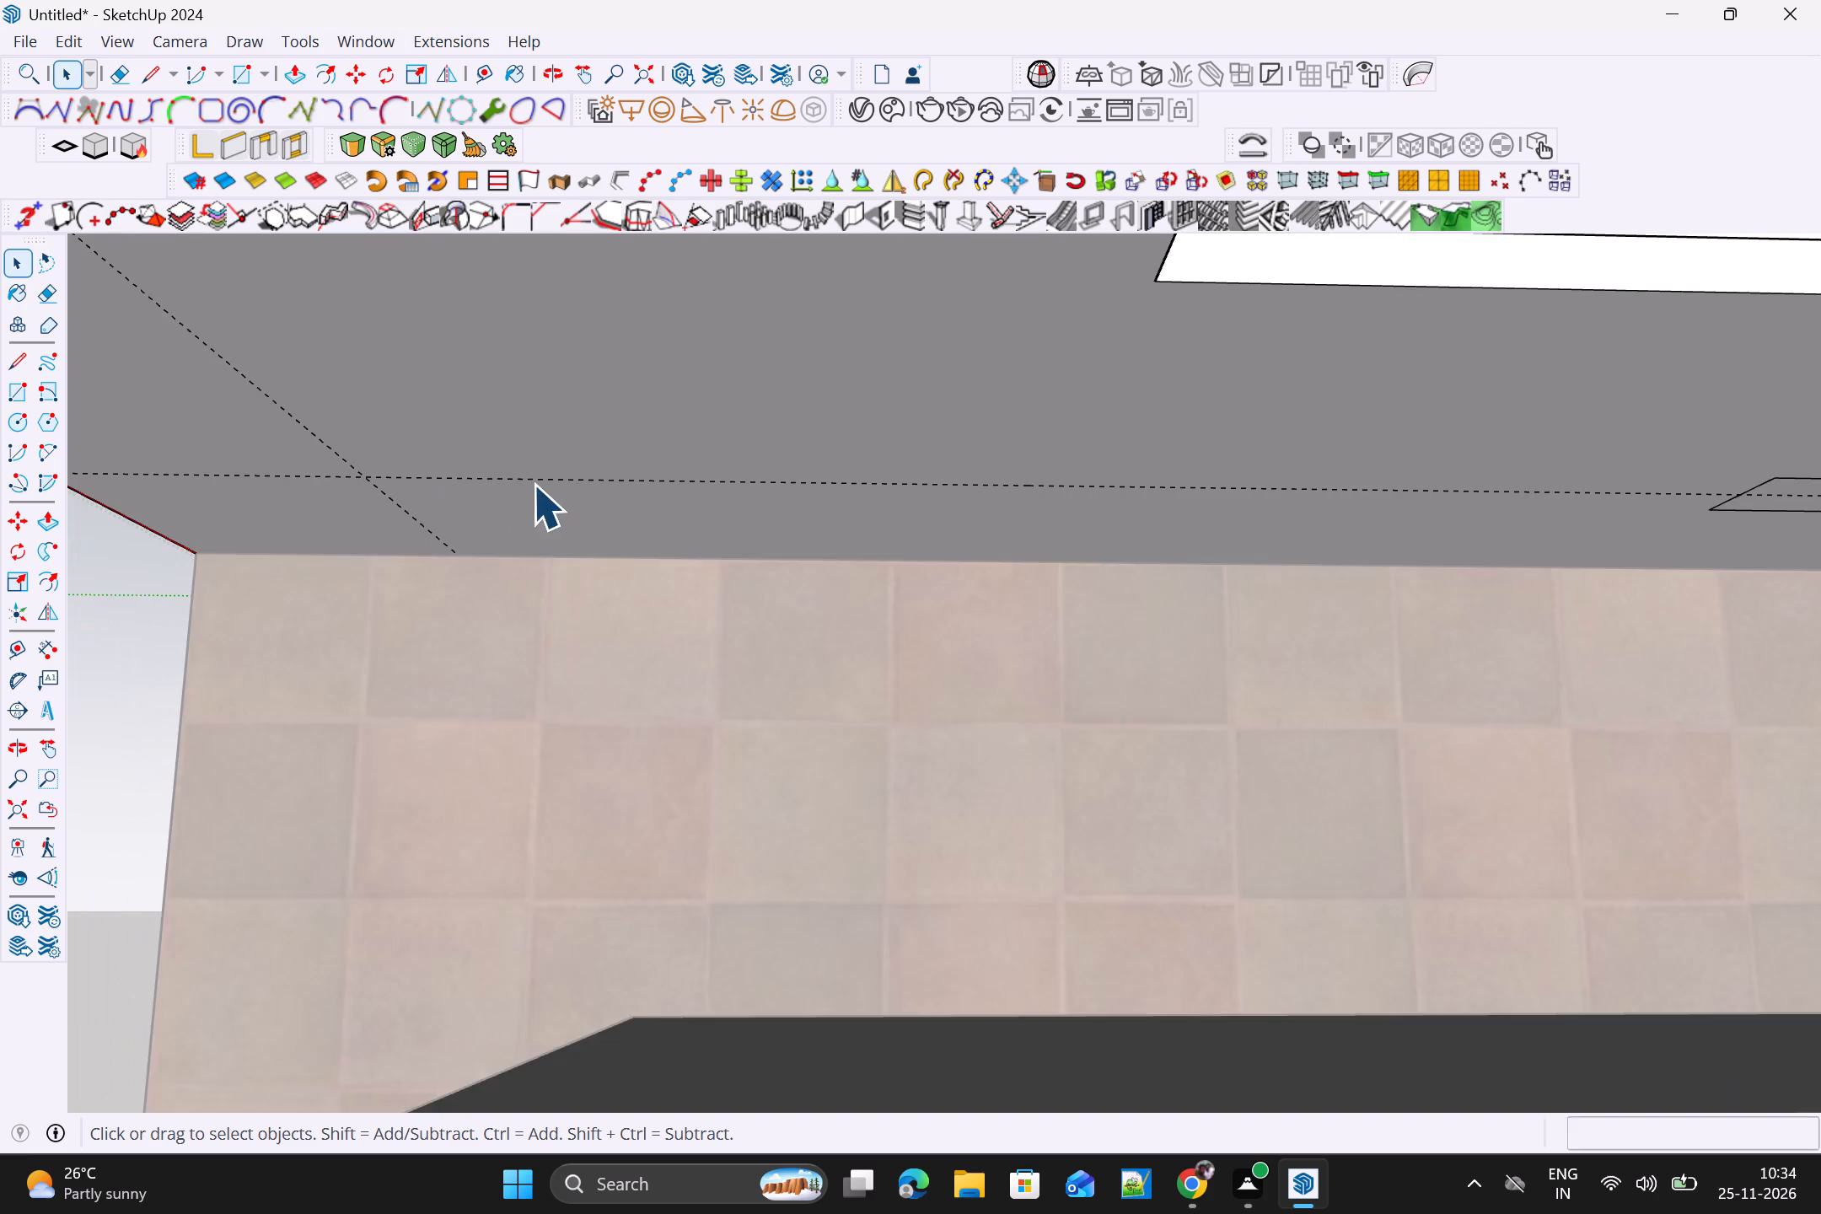
scroll(533, 484, down, 2)
scroll(1481, 516, up, 3)
triple_click(1510, 497)
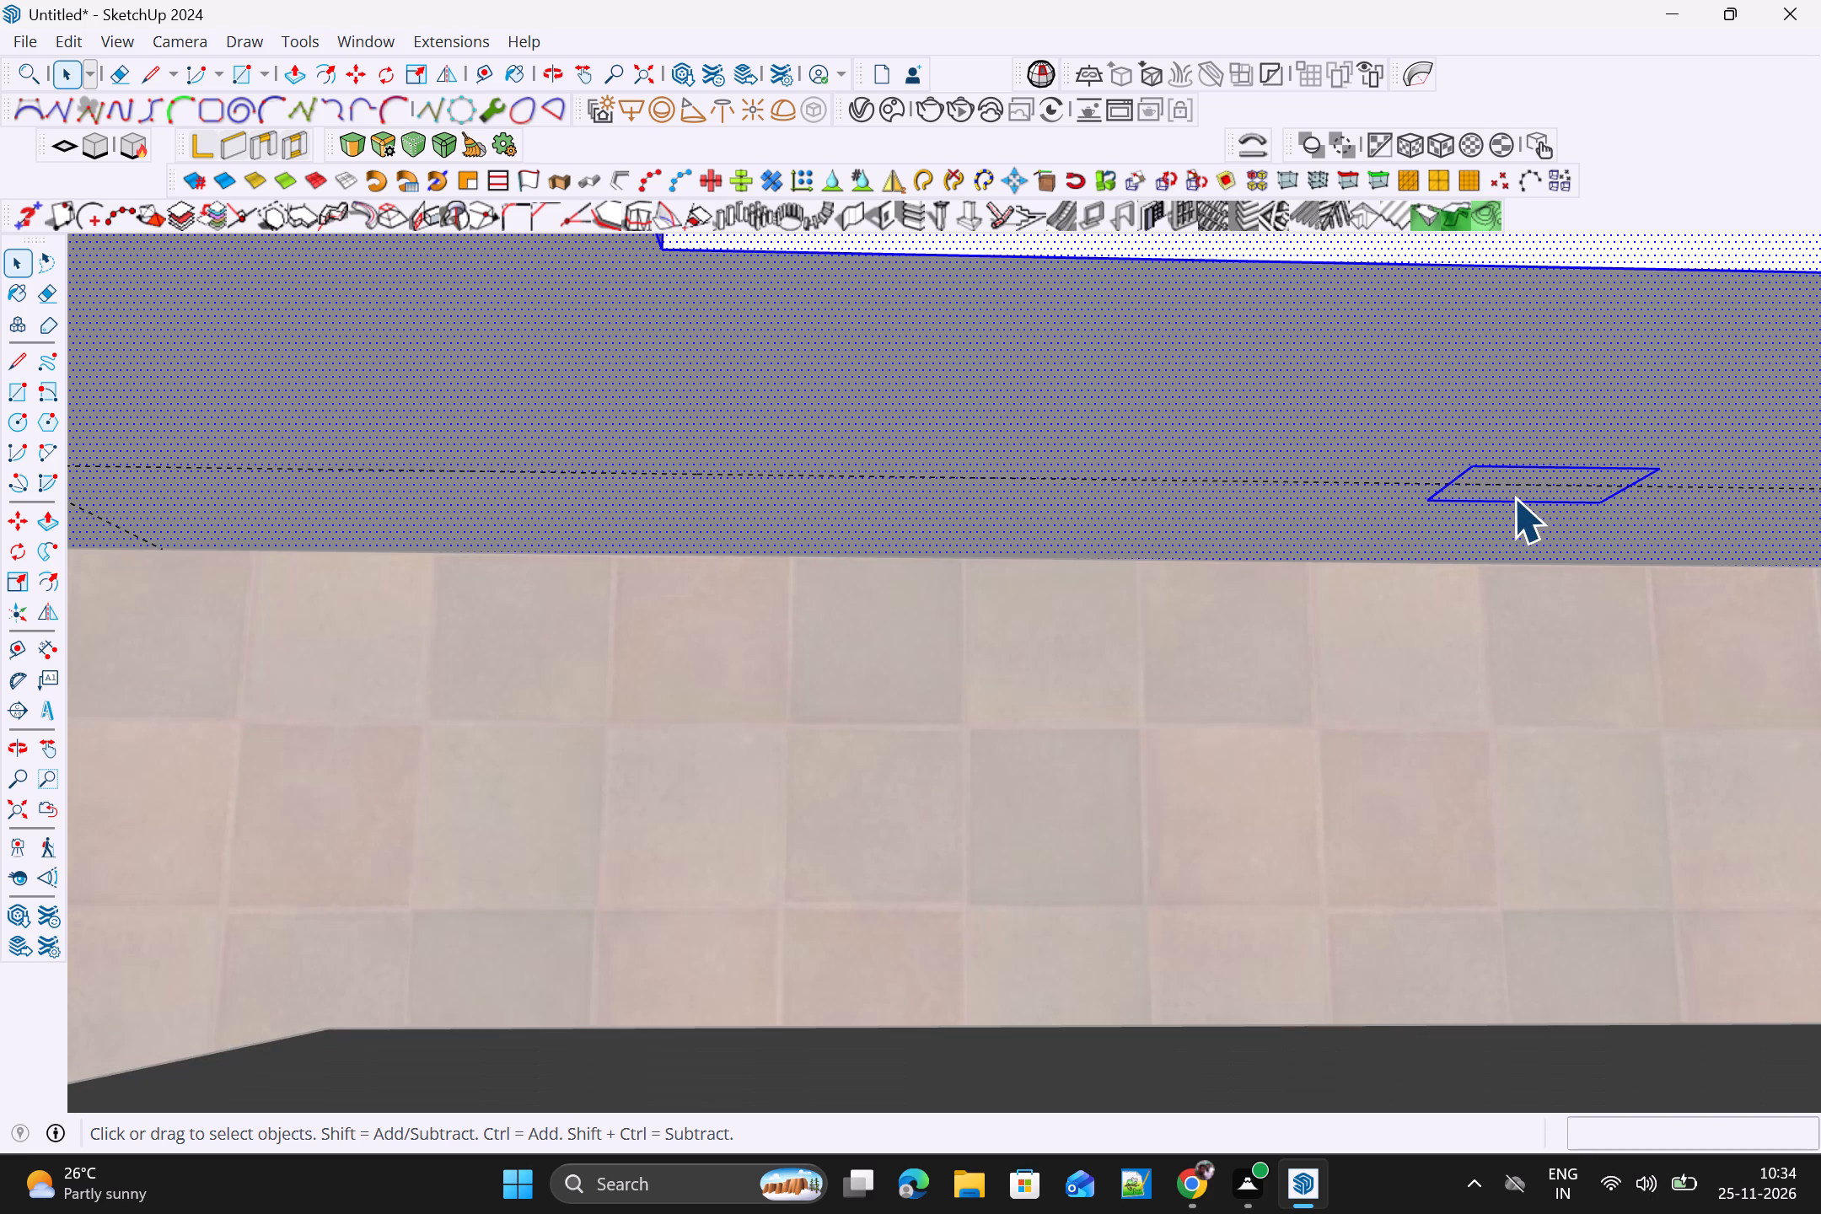
double_click(1513, 497)
key(m)
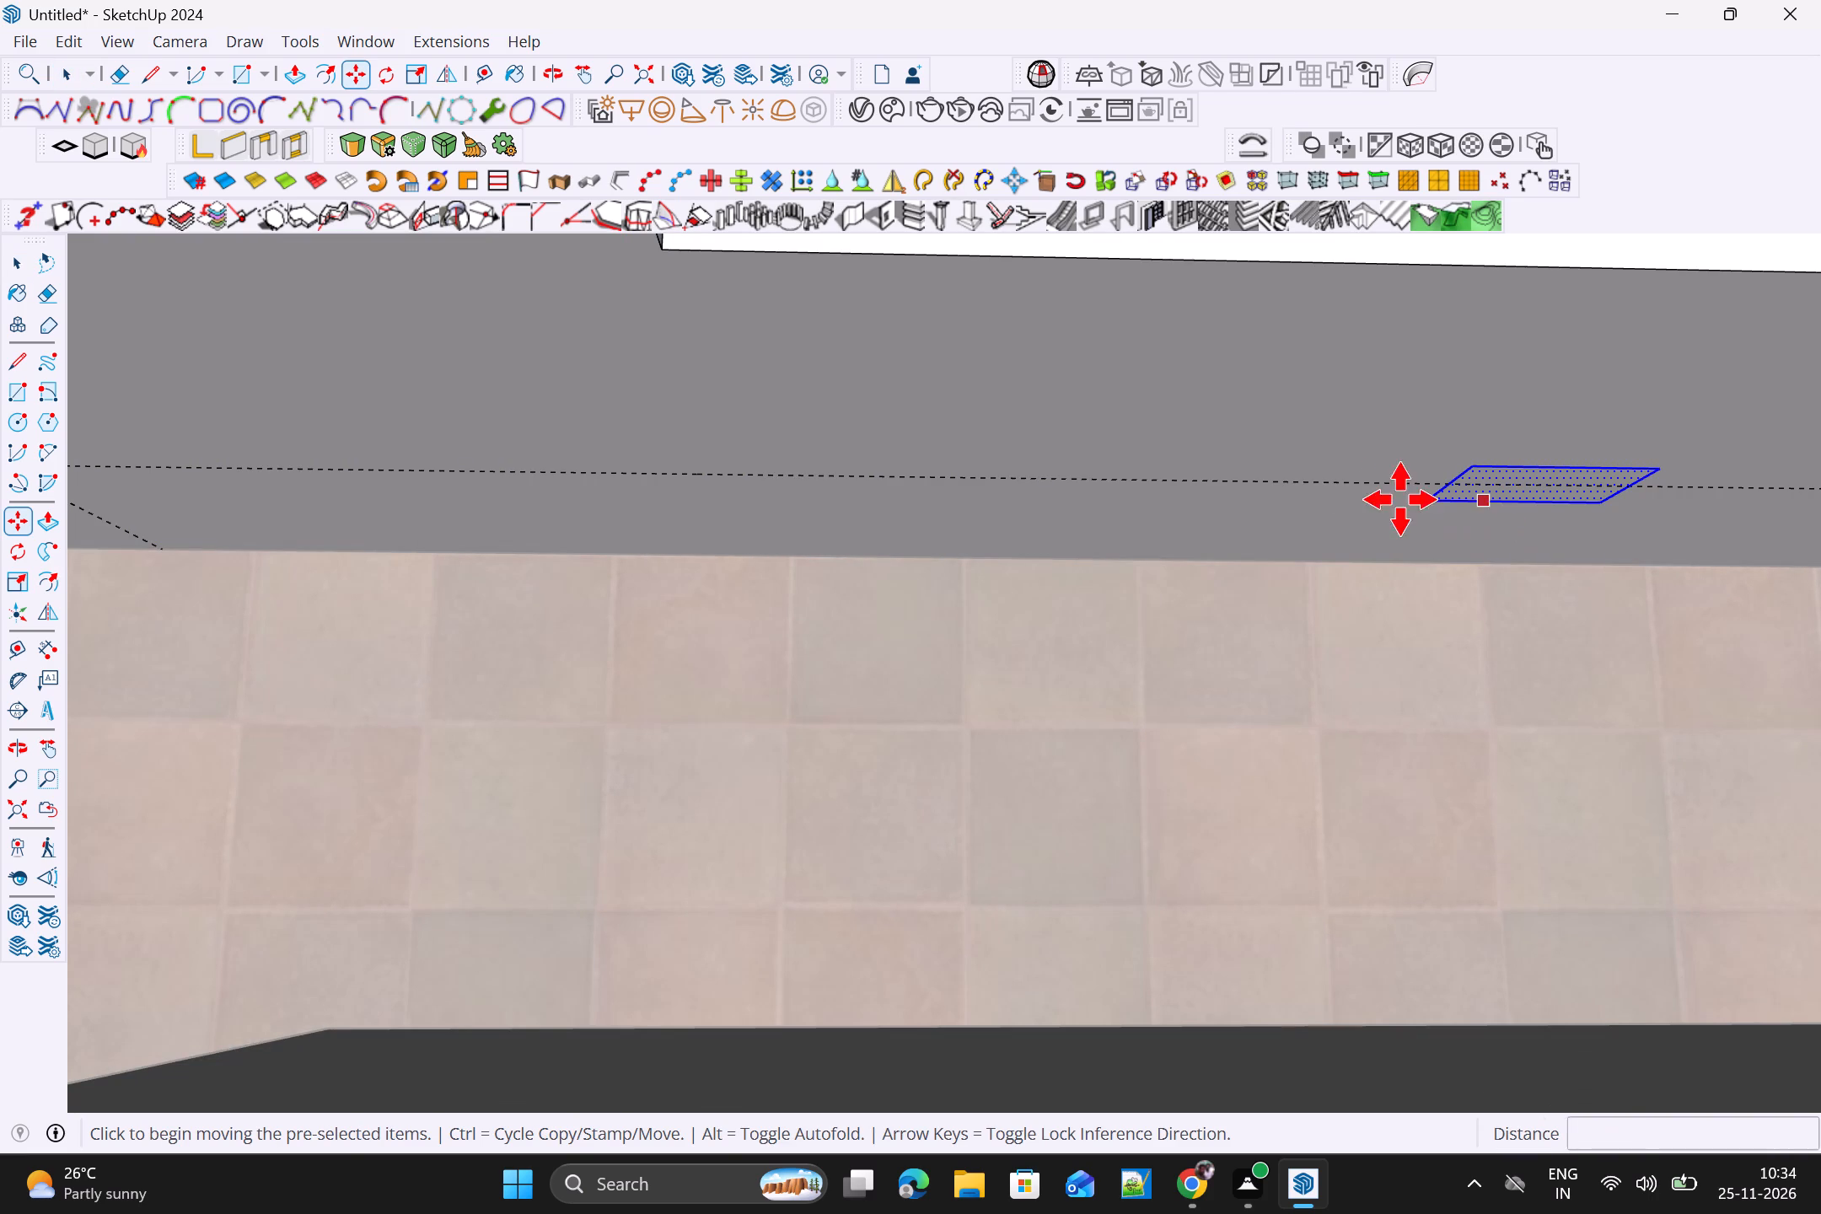
click(1428, 502)
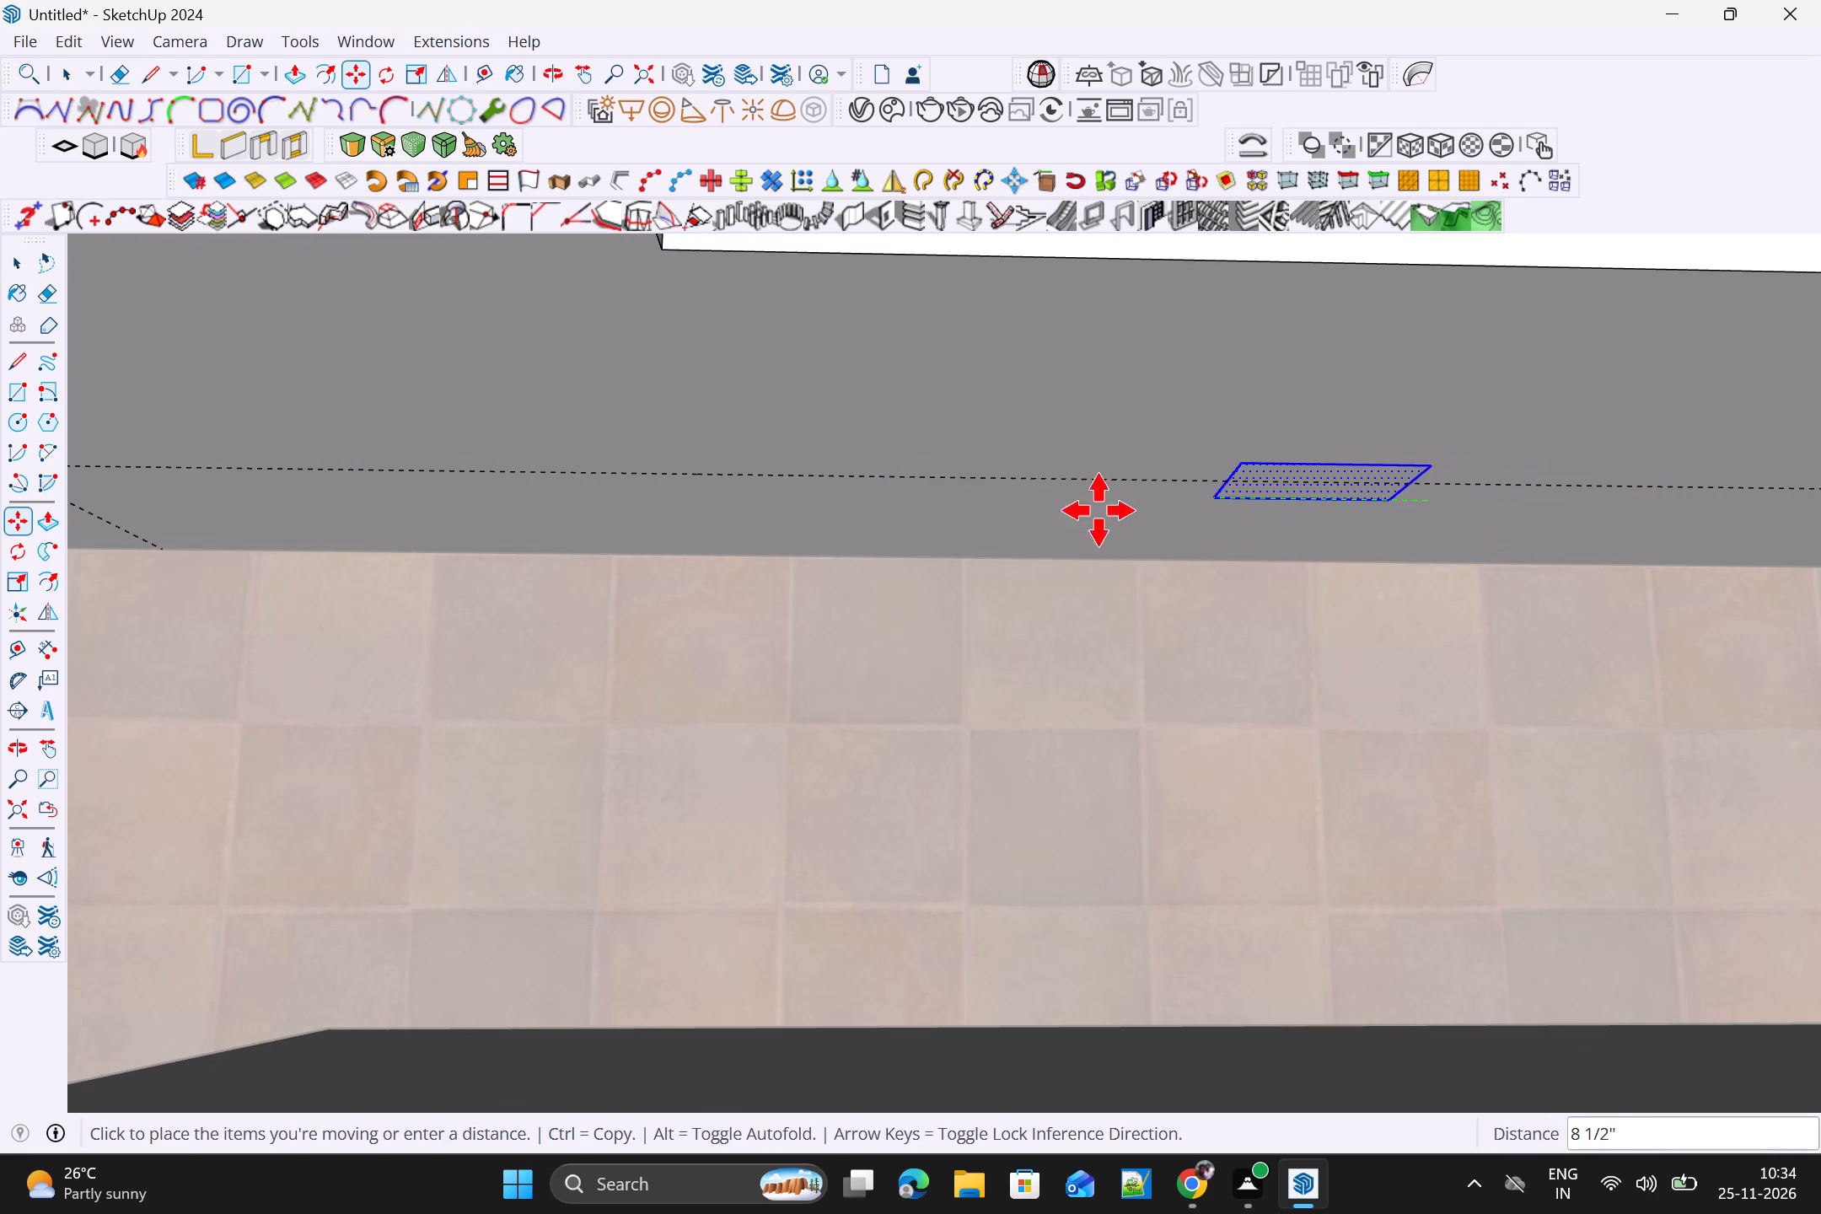
scroll(903, 501, down, 4)
scroll(350, 508, up, 3)
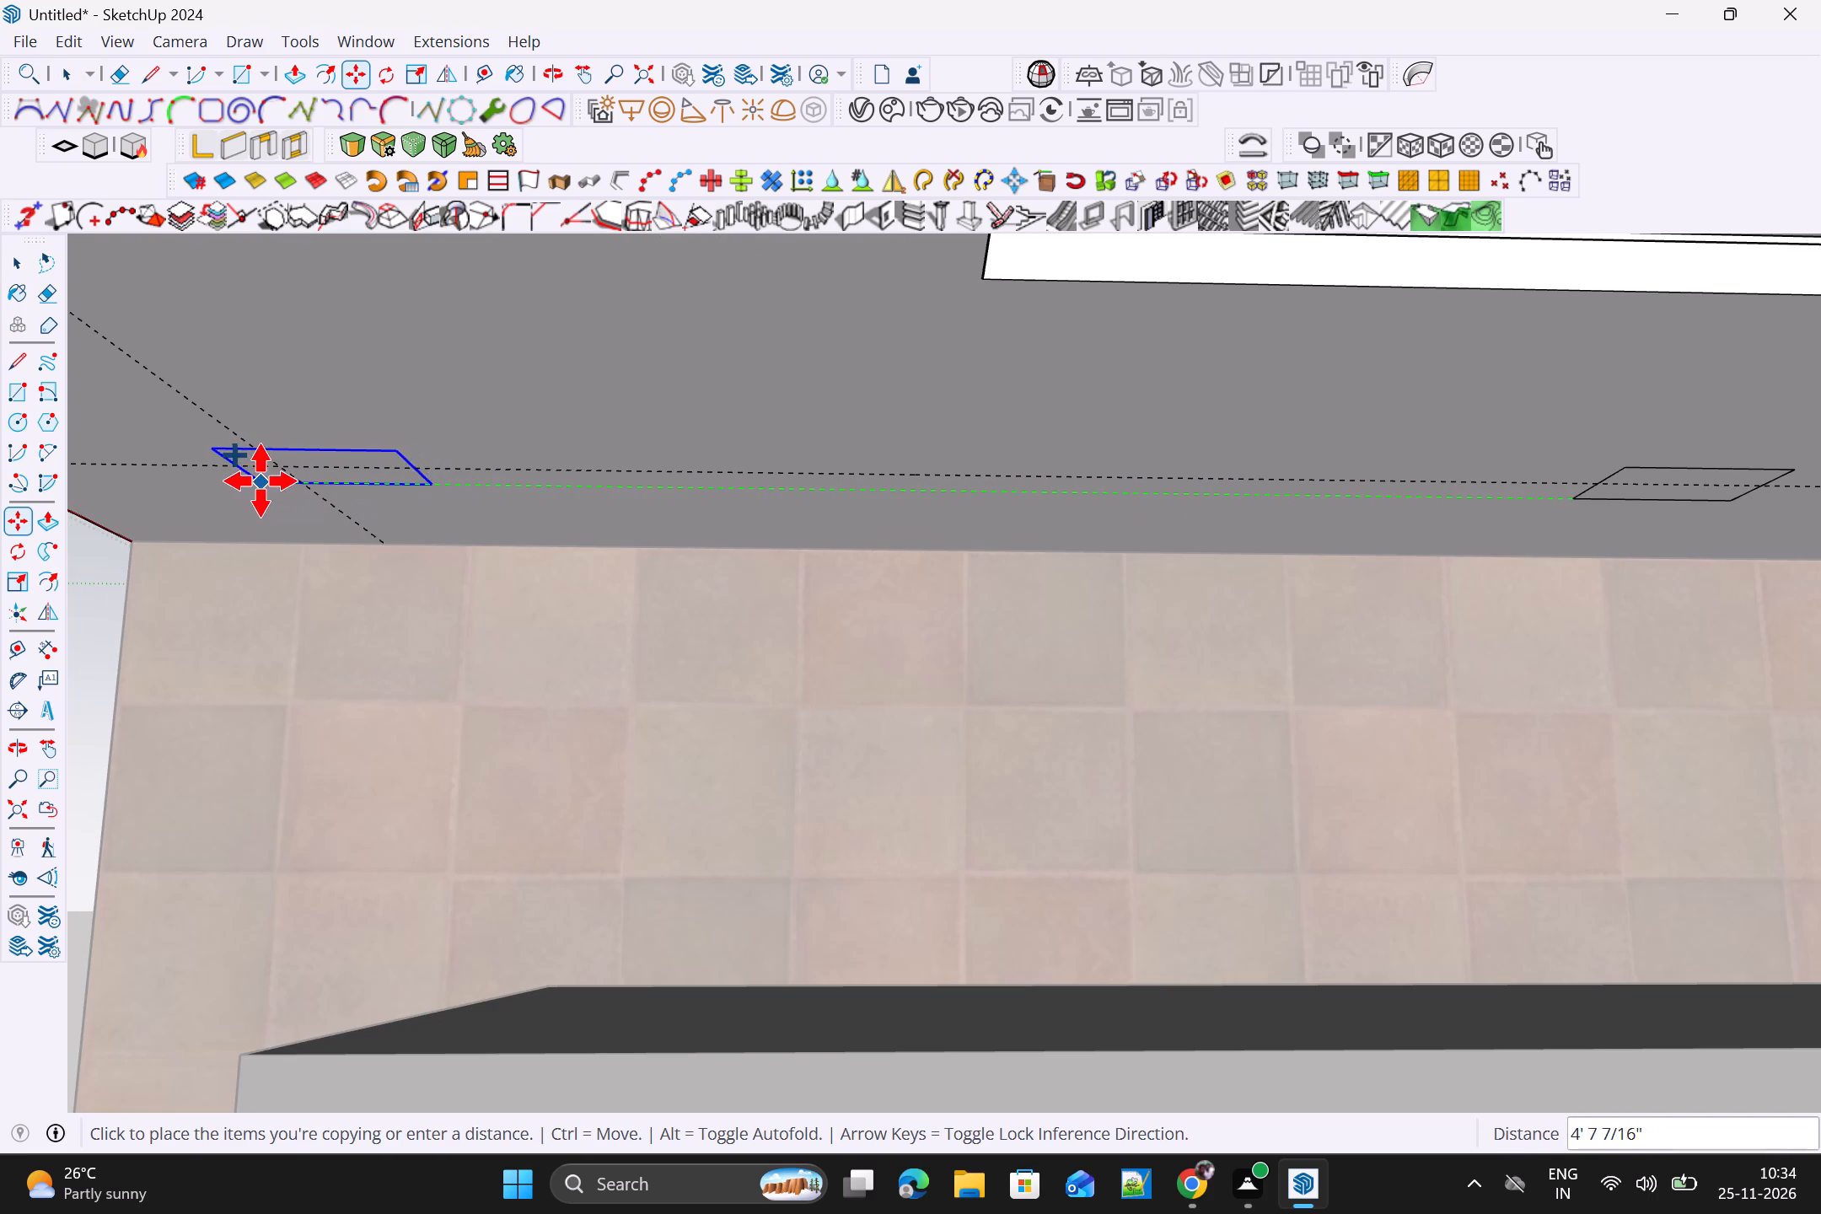
click(228, 481)
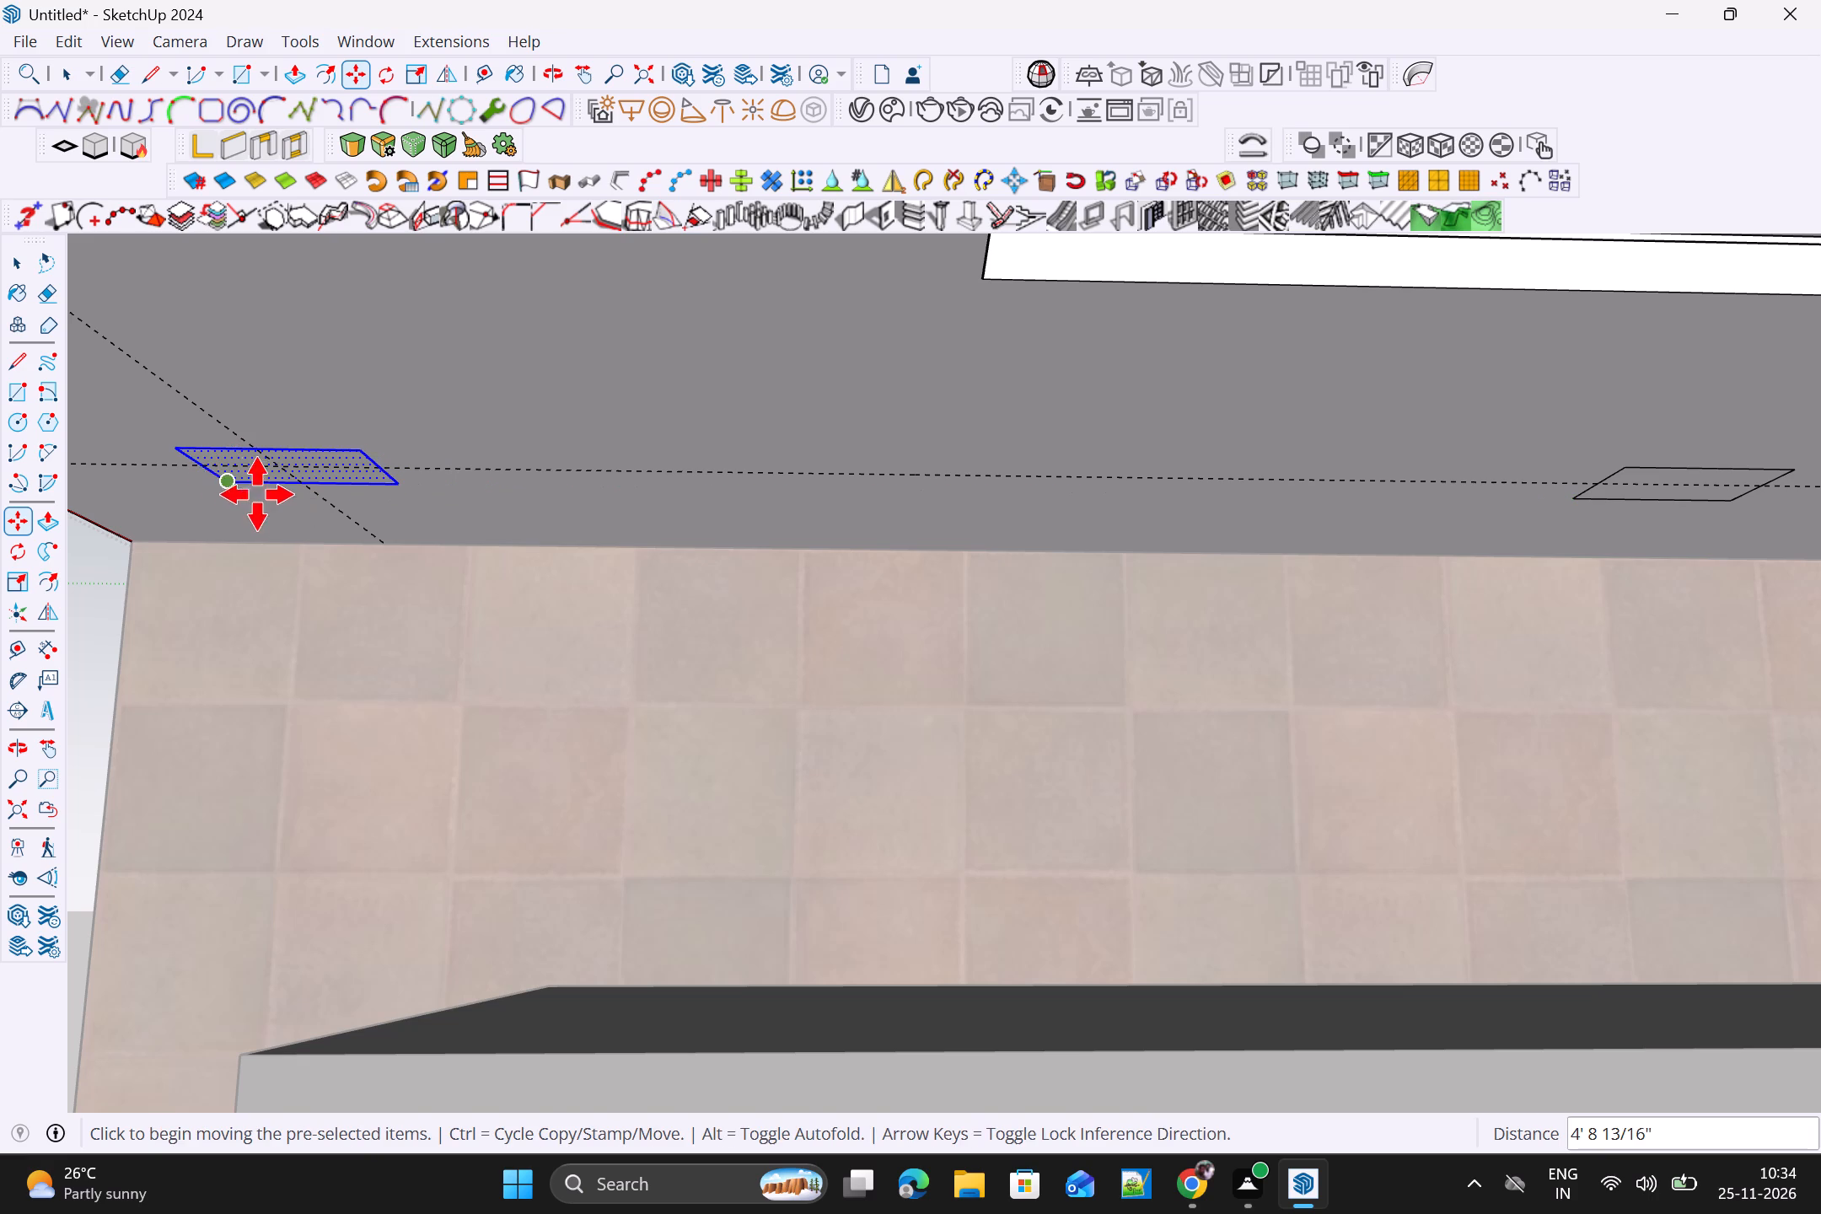
scroll(443, 508, down, 3)
key(space)
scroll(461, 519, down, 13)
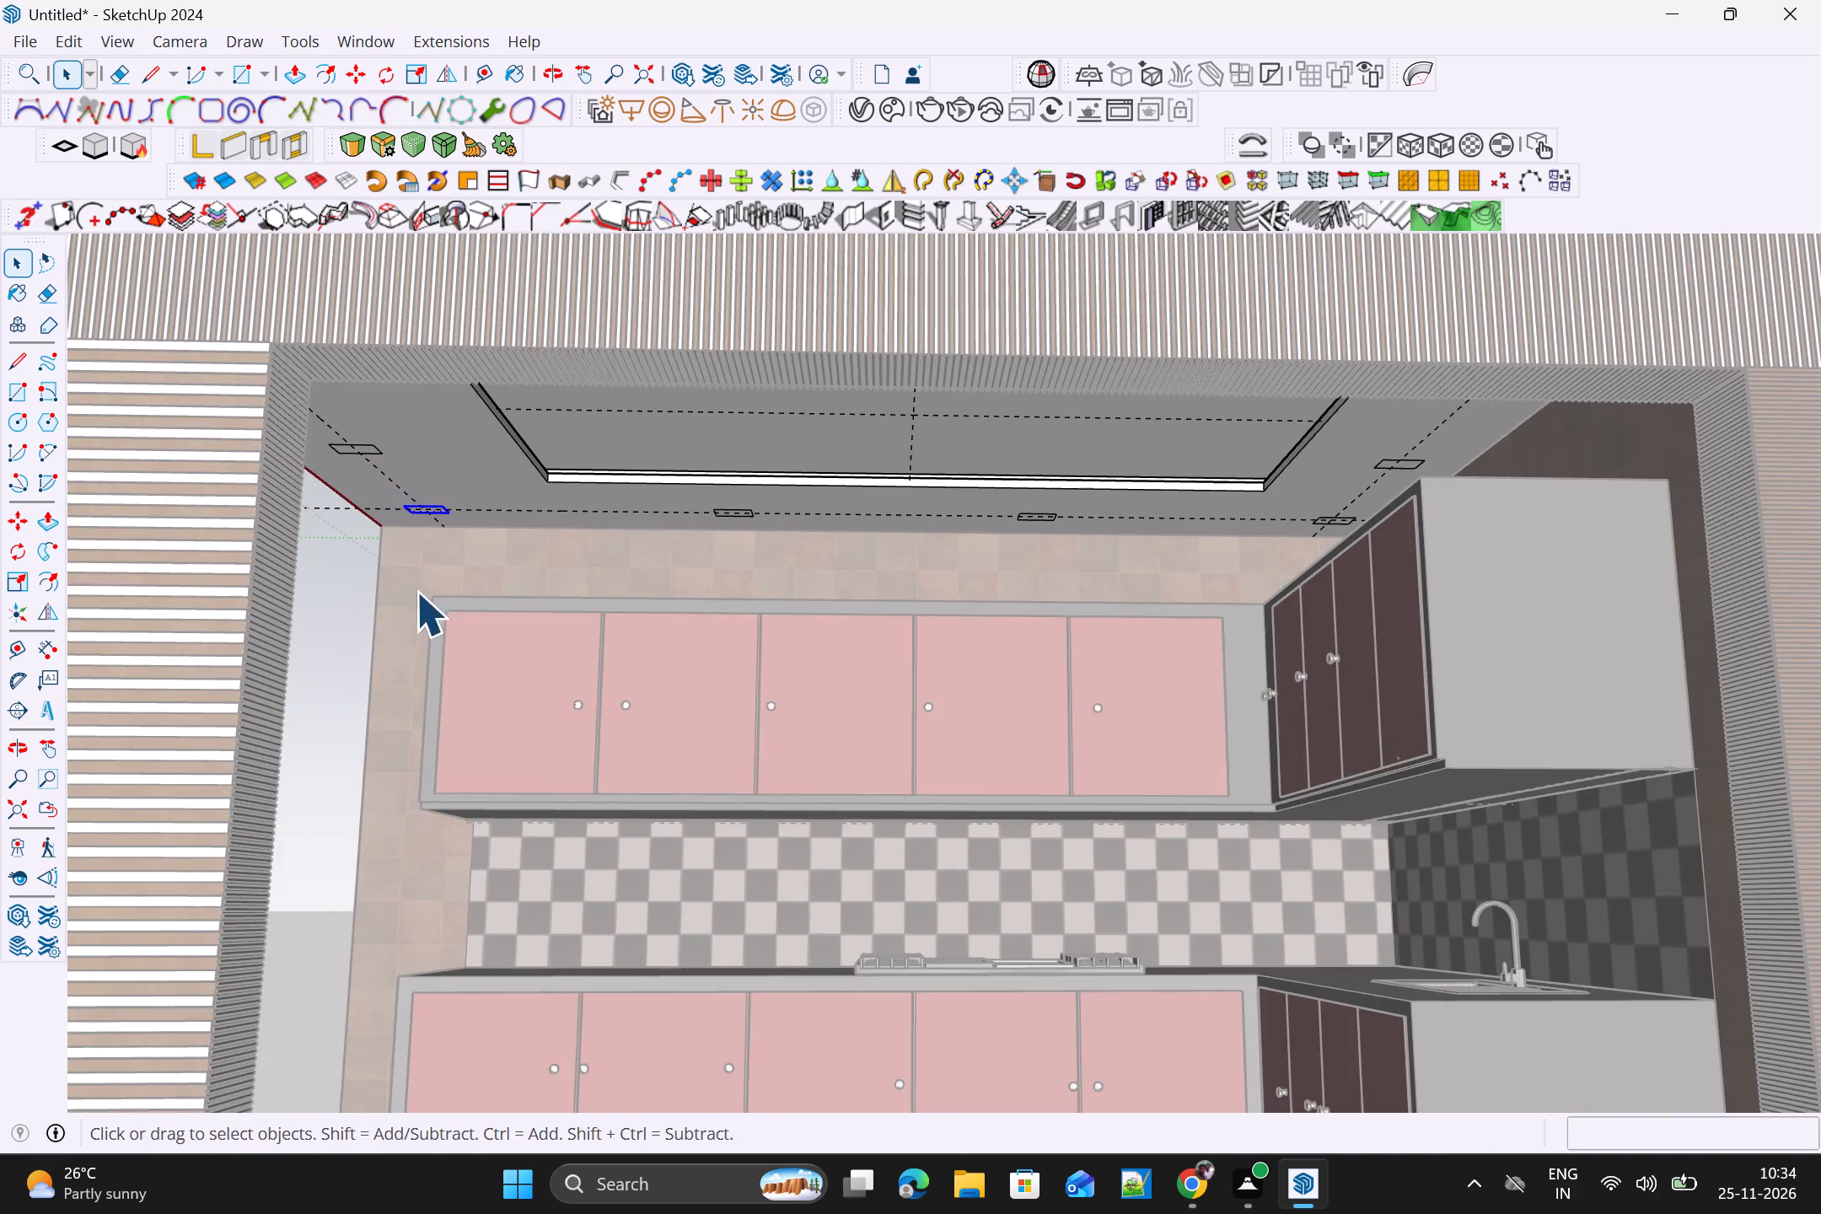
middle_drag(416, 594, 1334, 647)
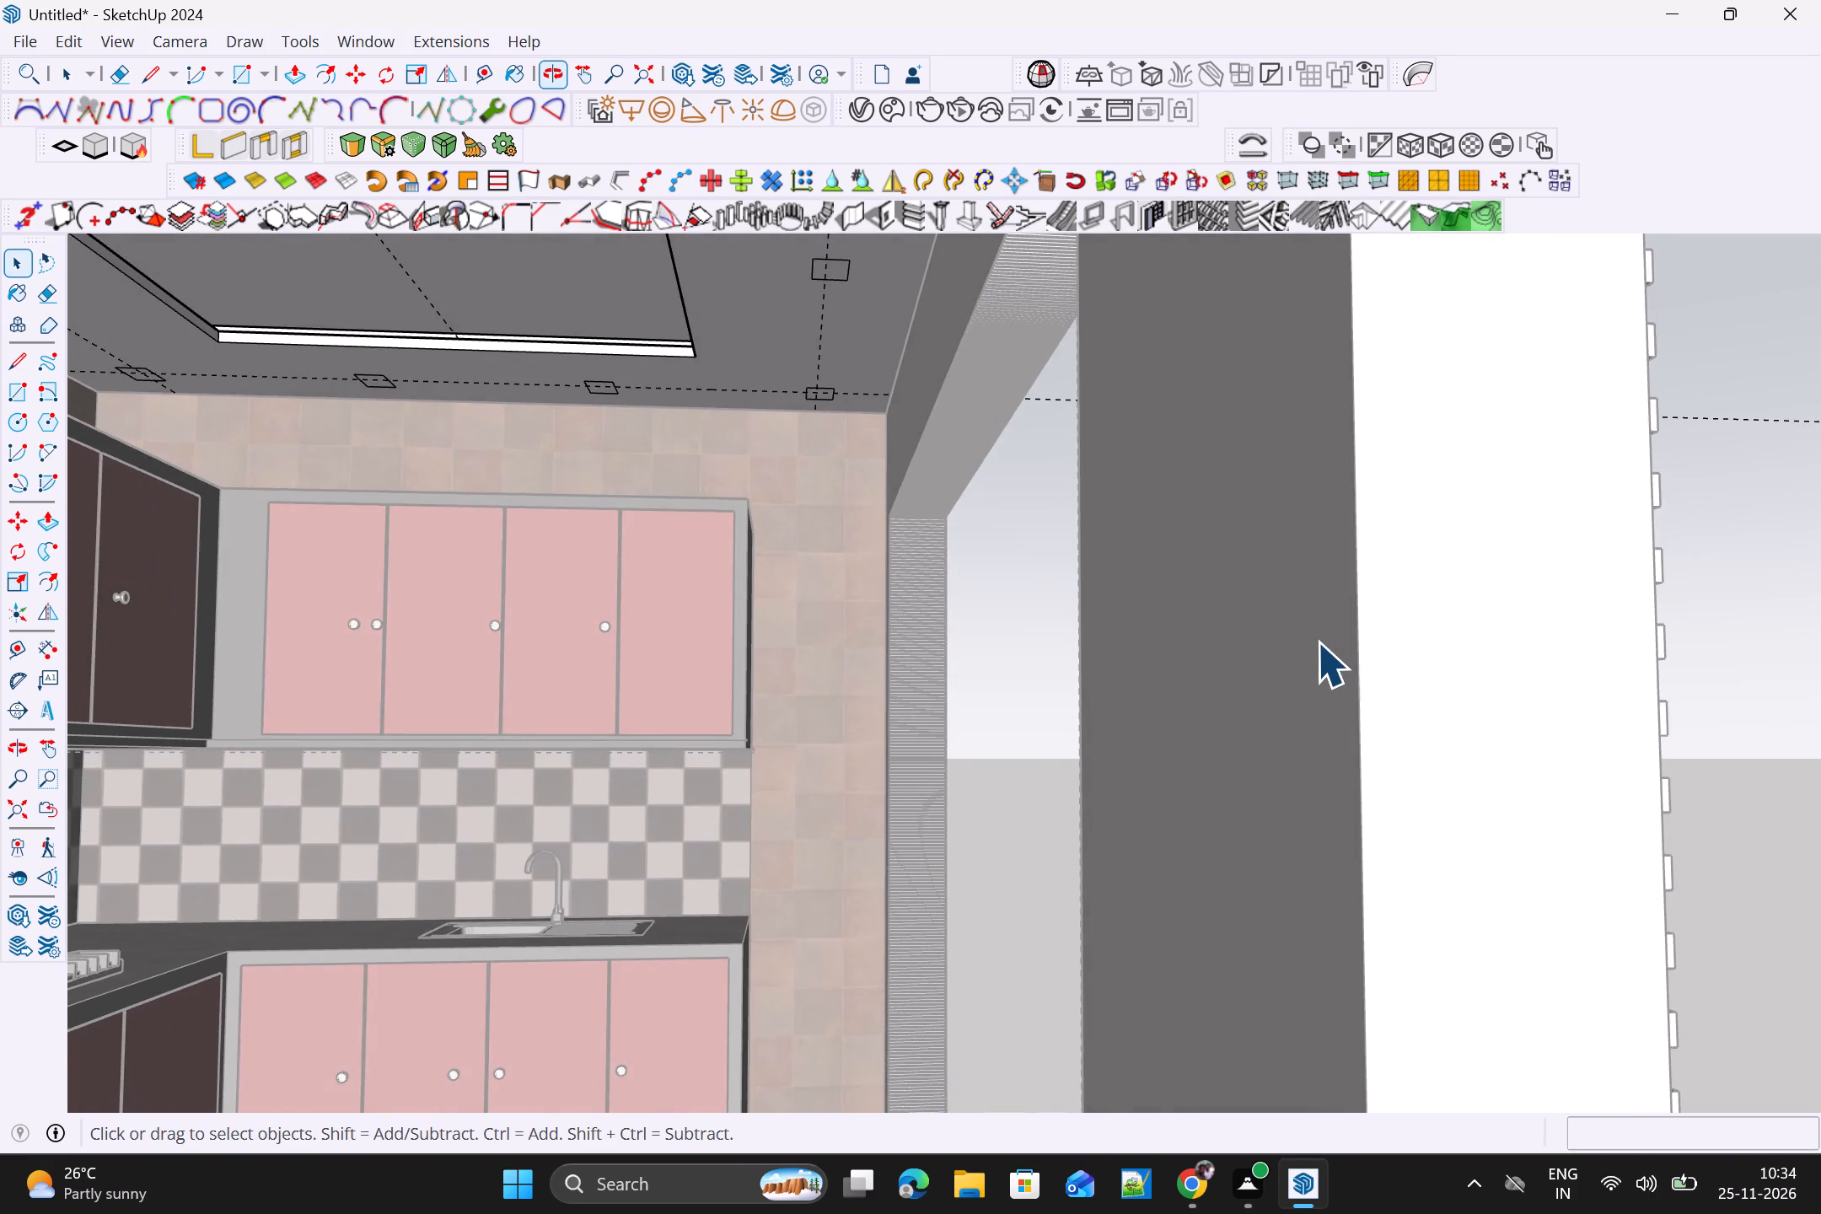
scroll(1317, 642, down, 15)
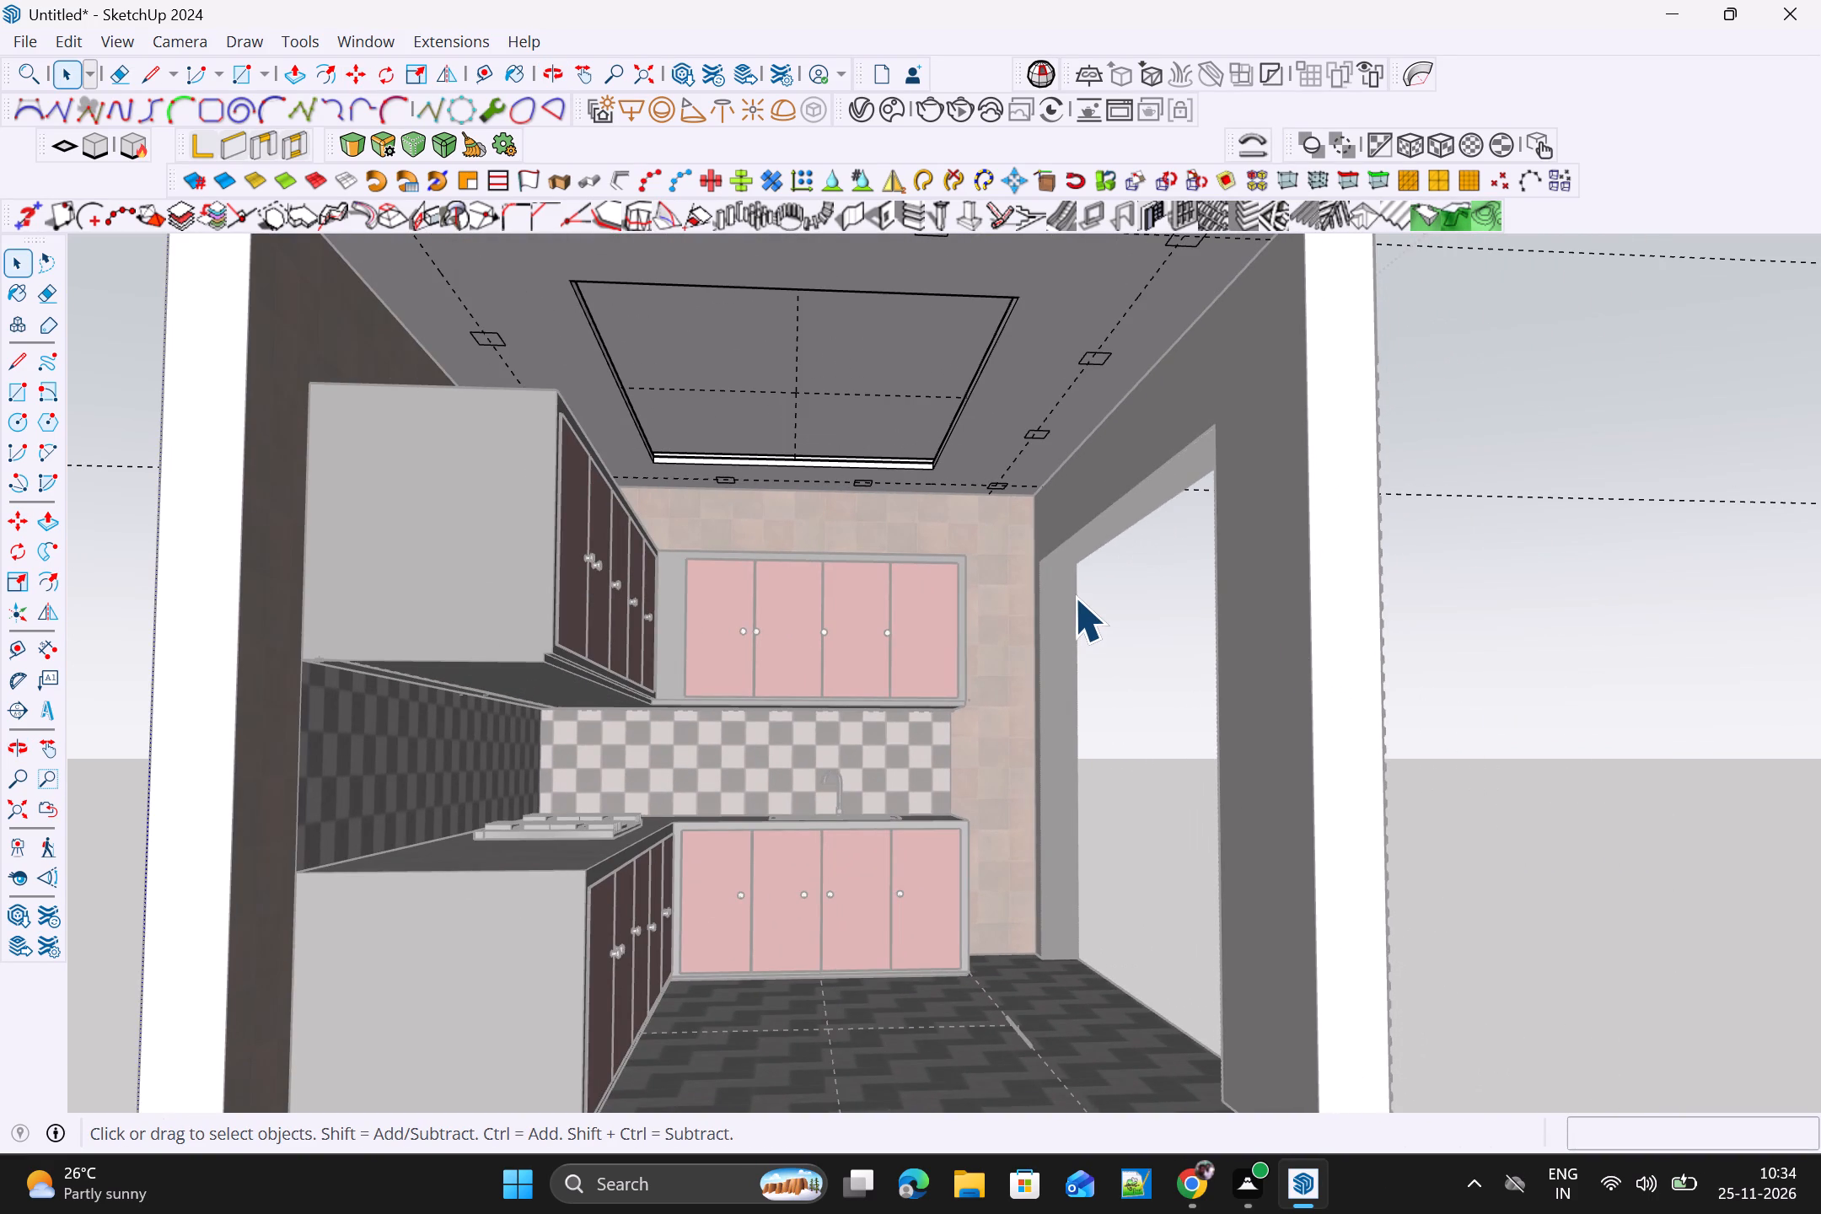
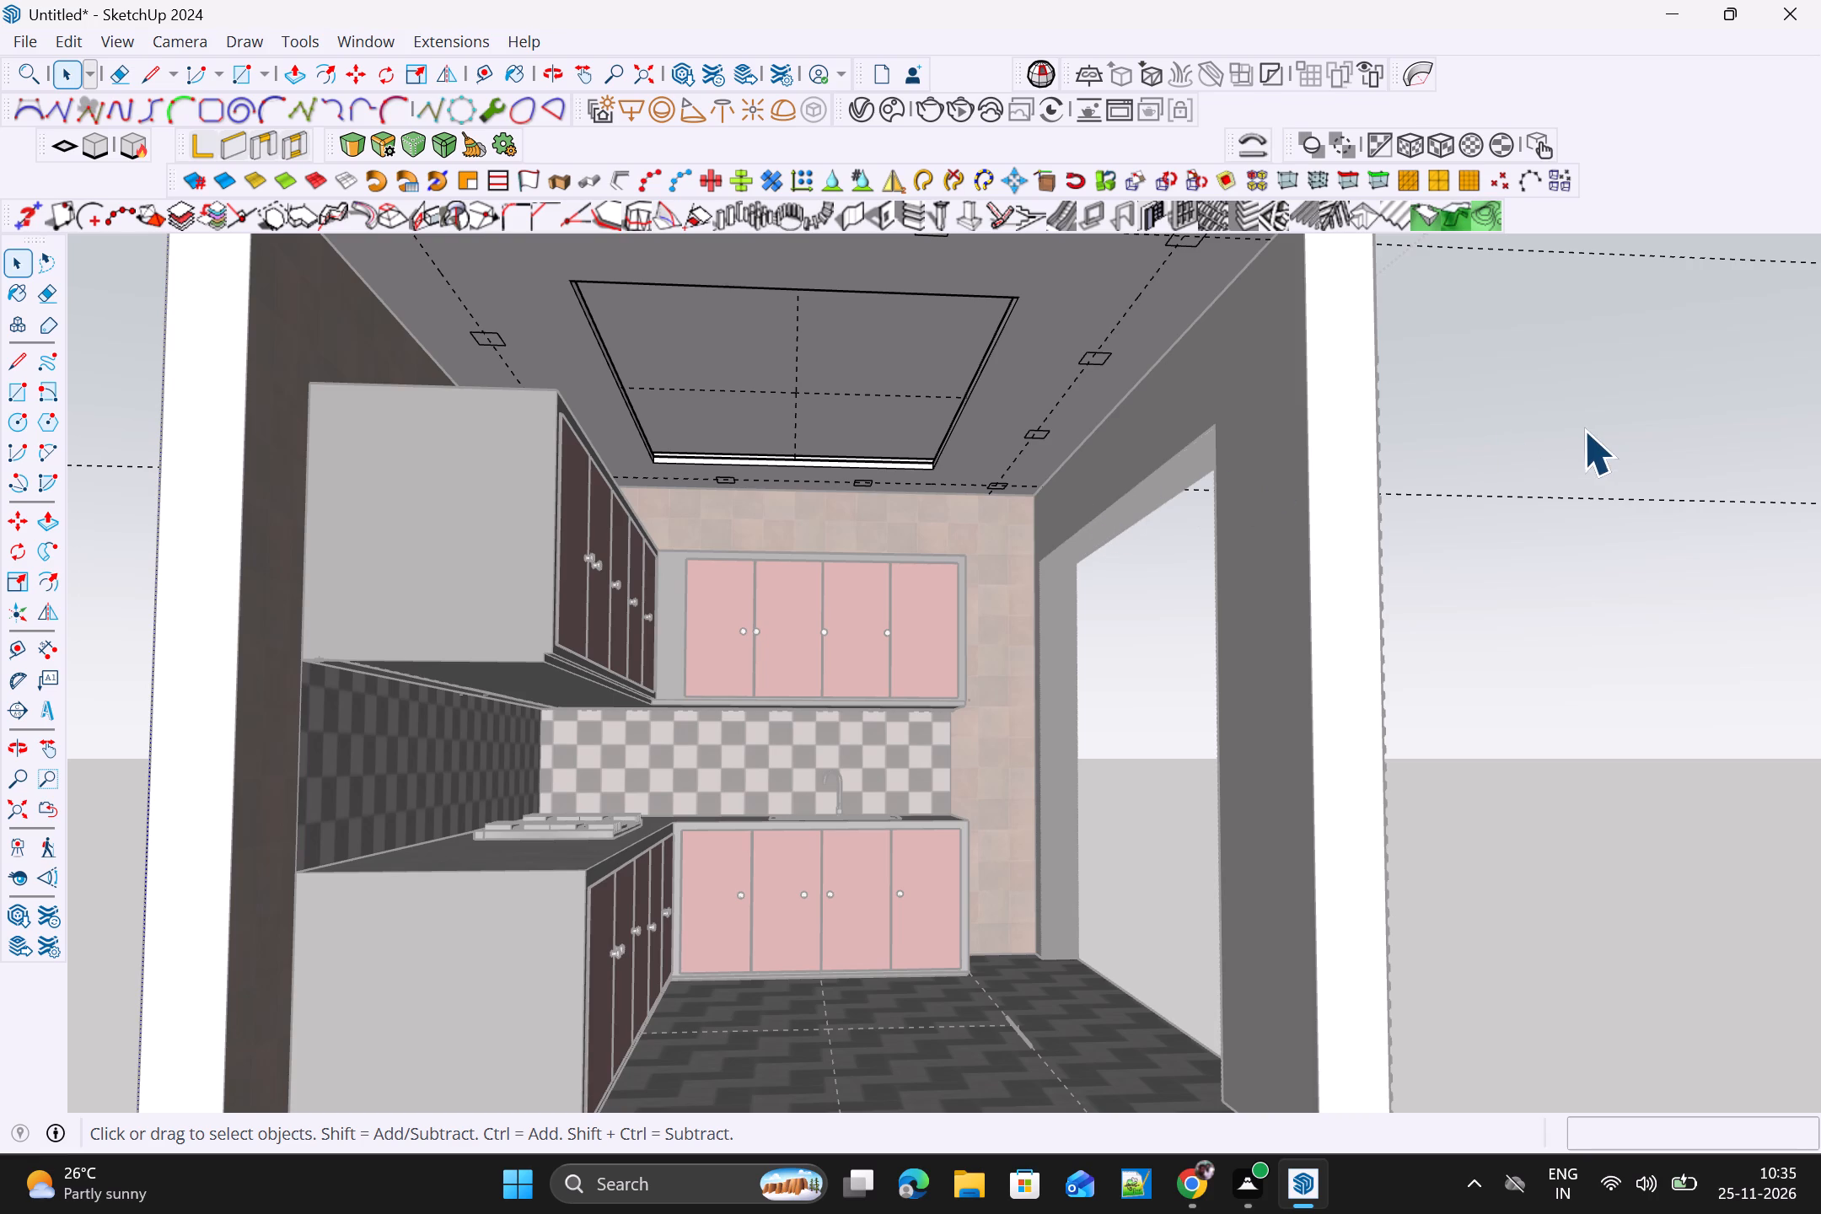
Select the faces of the two middle ceiling rectangles on the long cabinet wall guide and the short cabinet wall corner rectangle.
scroll(502, 347, up, 7)
click(479, 330)
scroll(479, 327, up, 6)
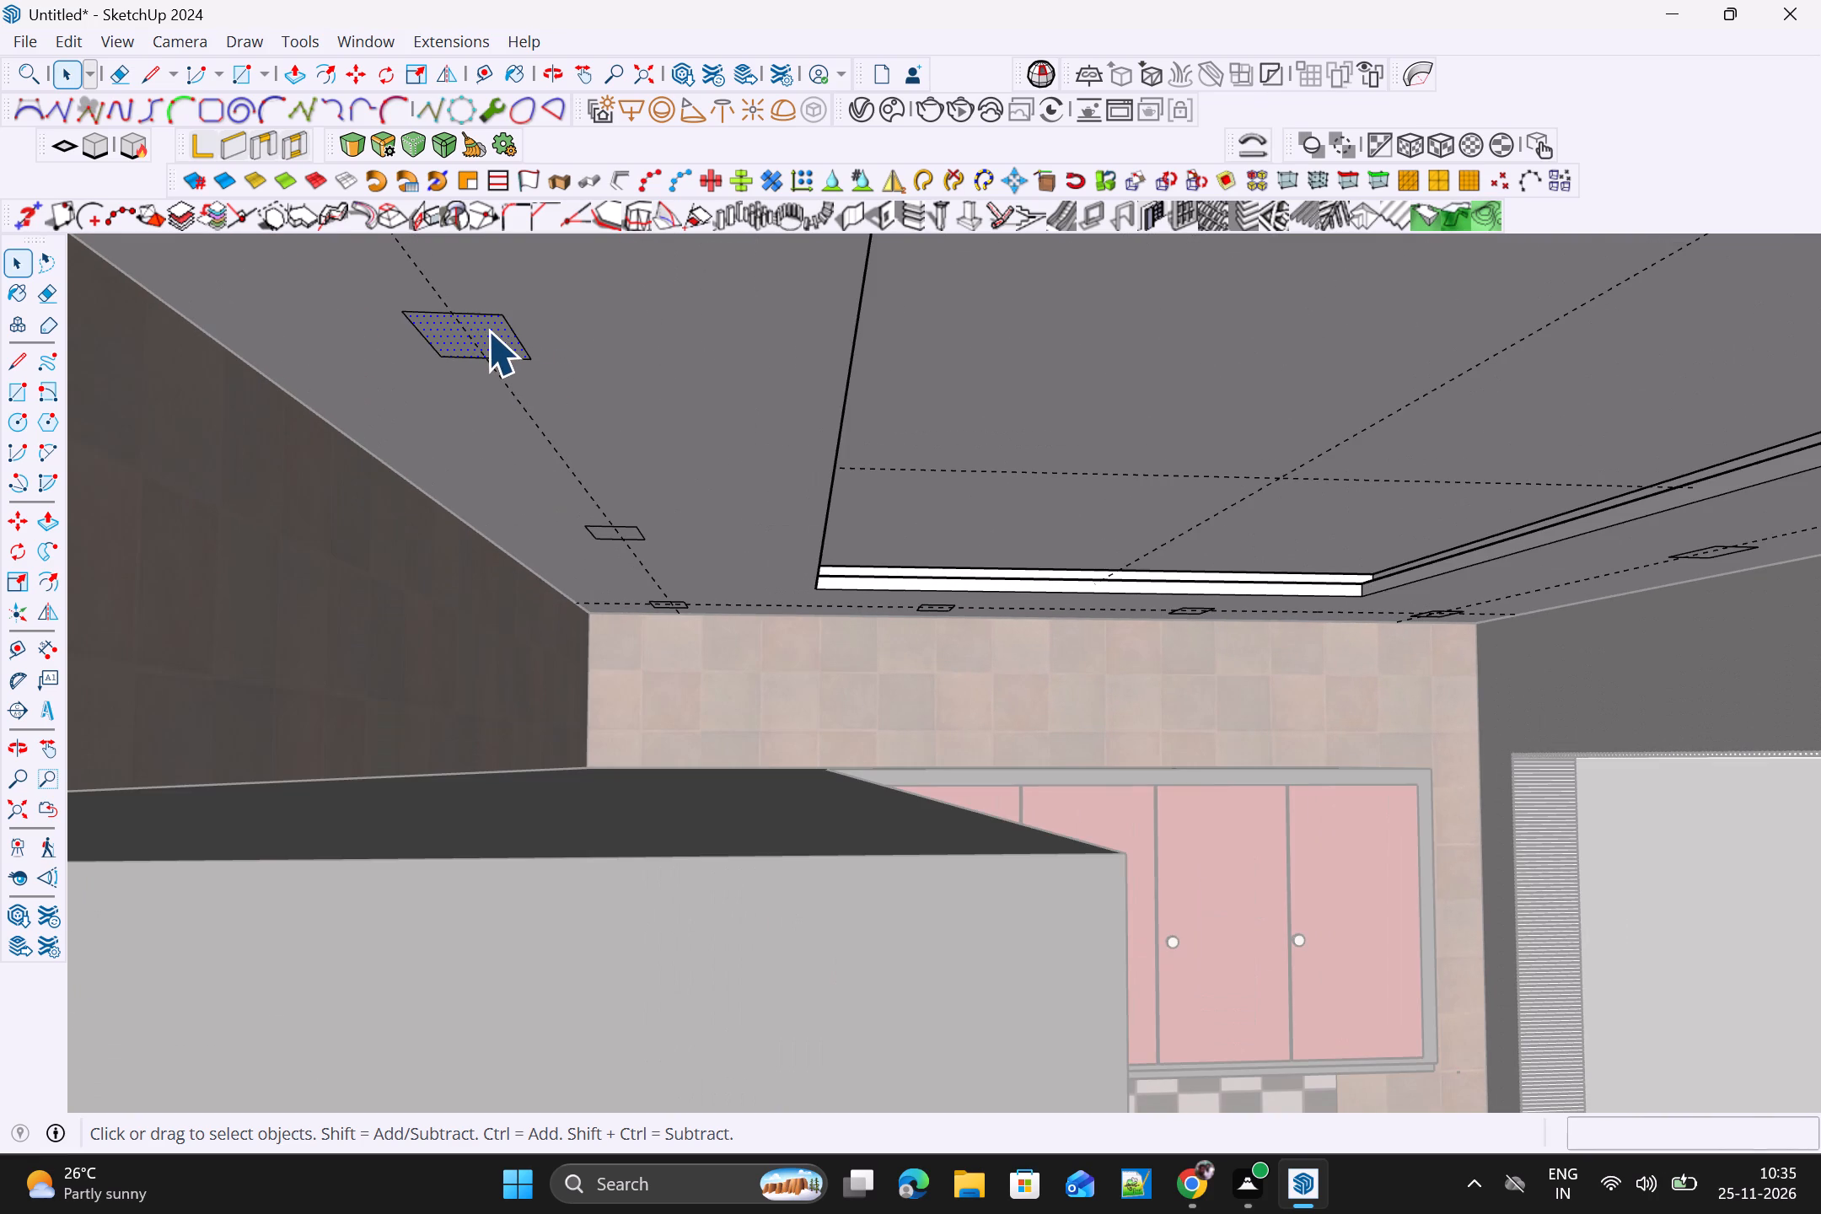
double_click(487, 330)
click(487, 330)
scroll(629, 543, up, 7)
shift+click(628, 524)
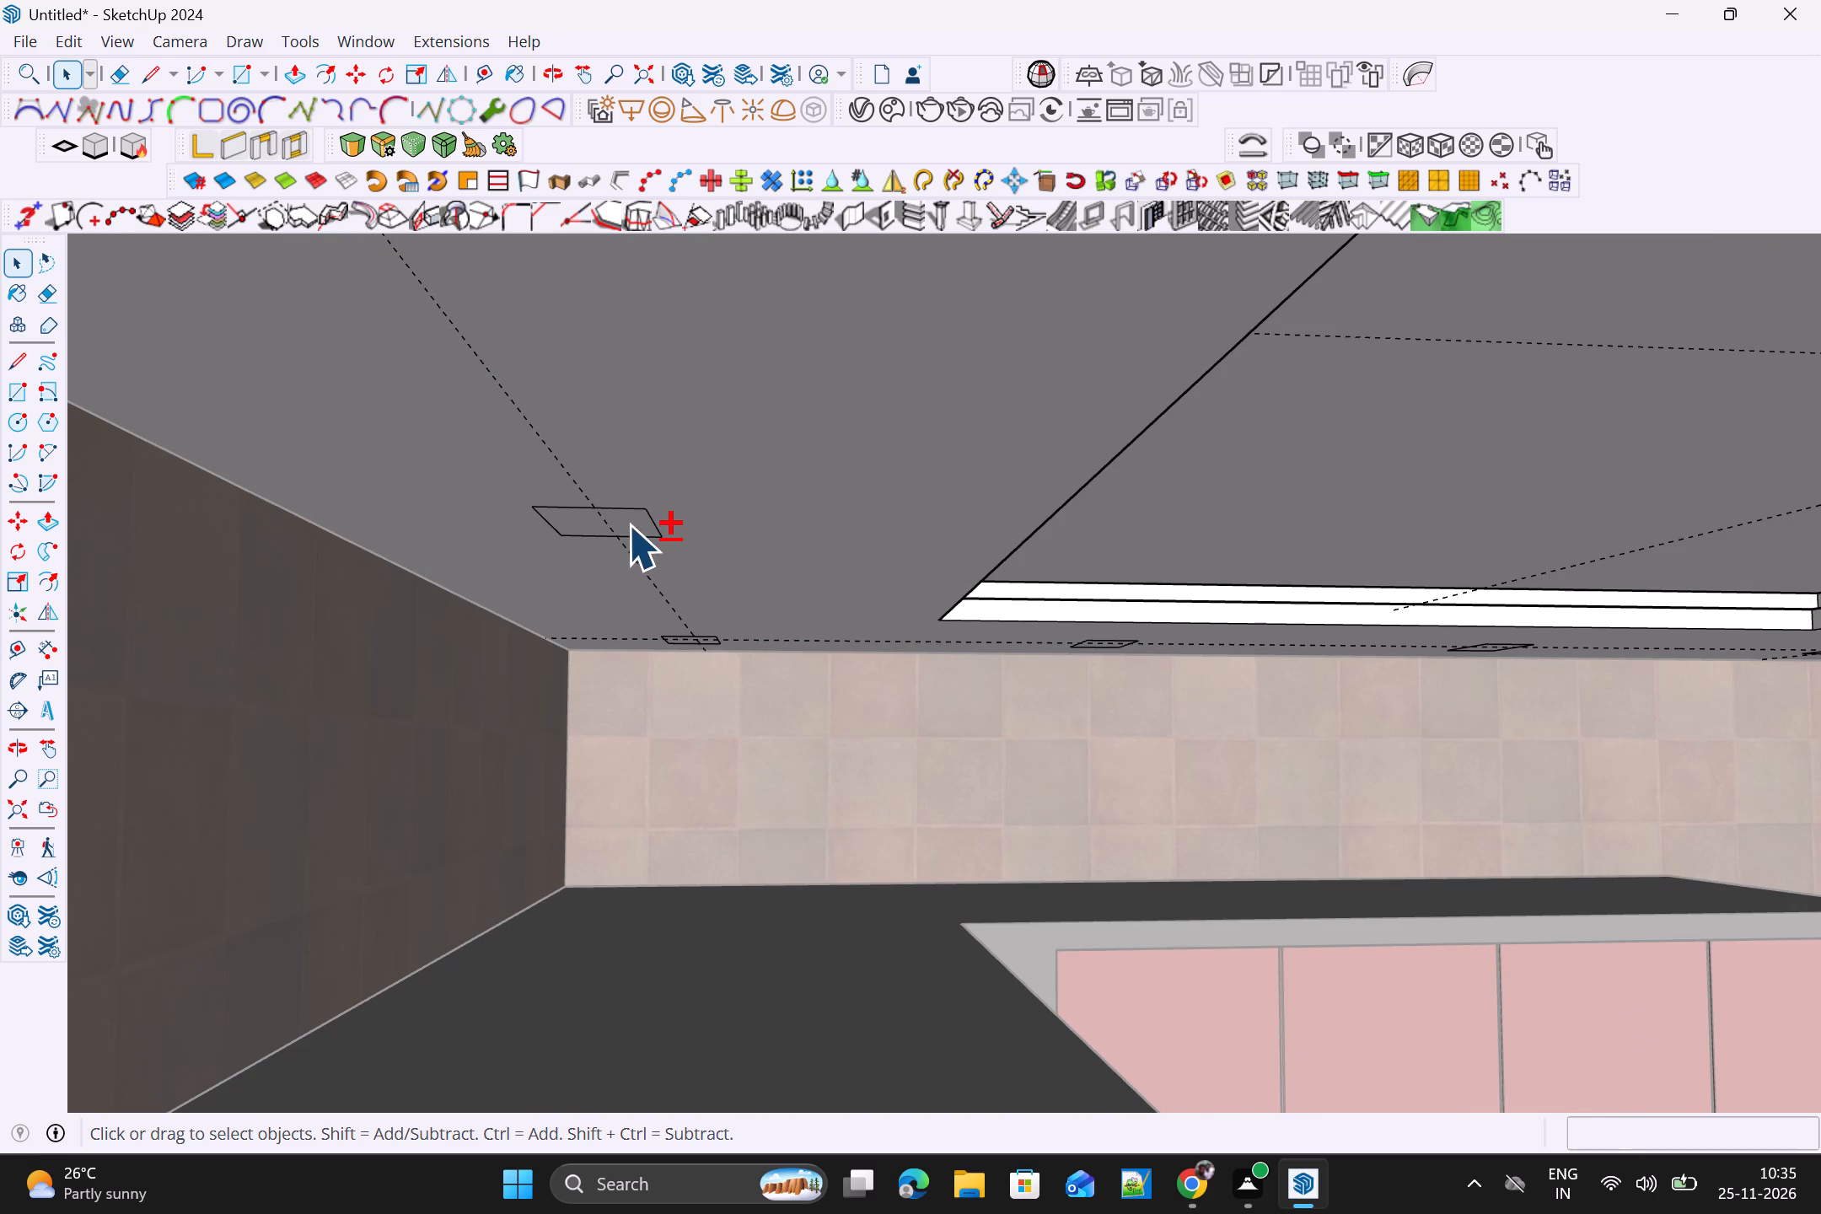
shift+scroll(666, 669, up, 9)
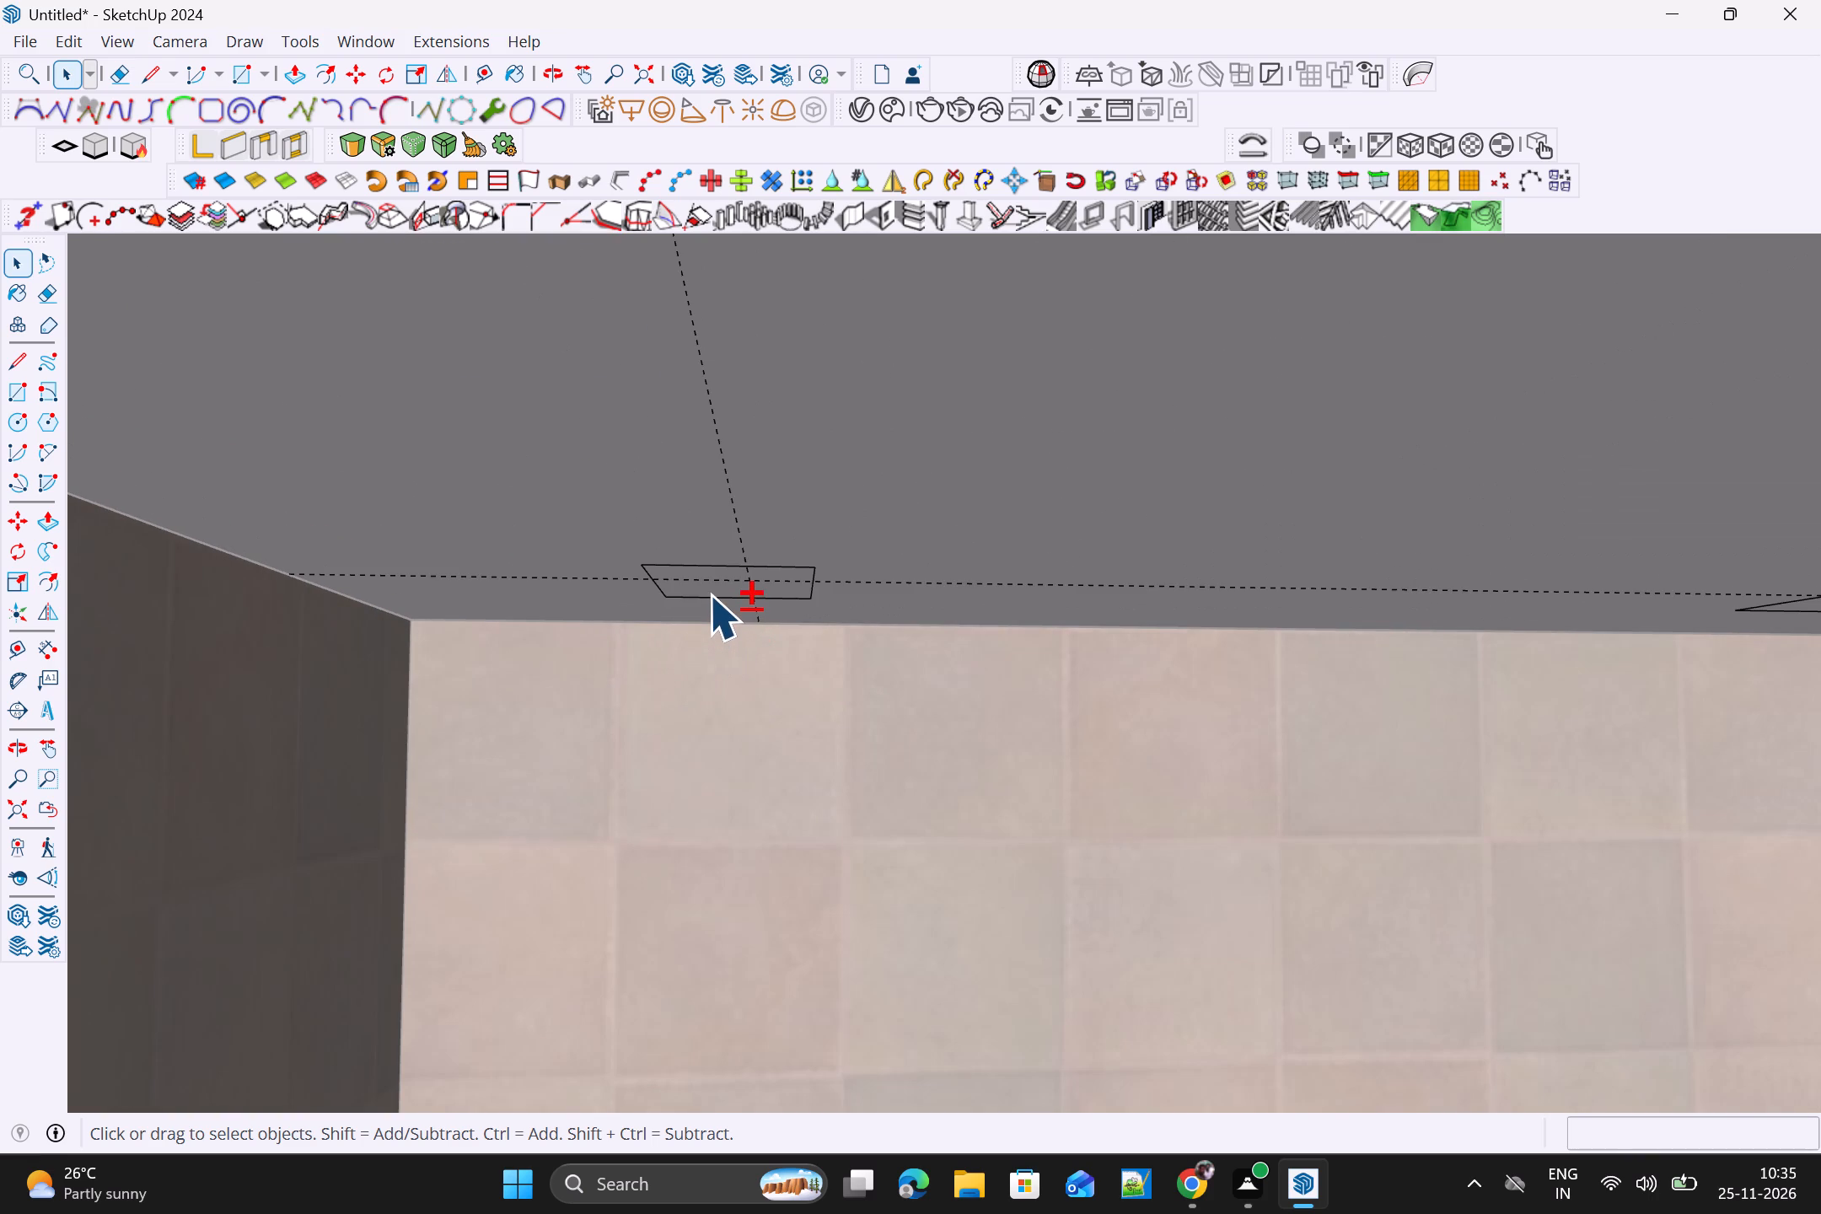
shift+click(709, 593)
Add the other three ceiling rectangles on the short cabinet wall guide, including the far corner one, to the selection.
shift+scroll(748, 593, down, 4)
shift+scroll(1577, 636, up, 3)
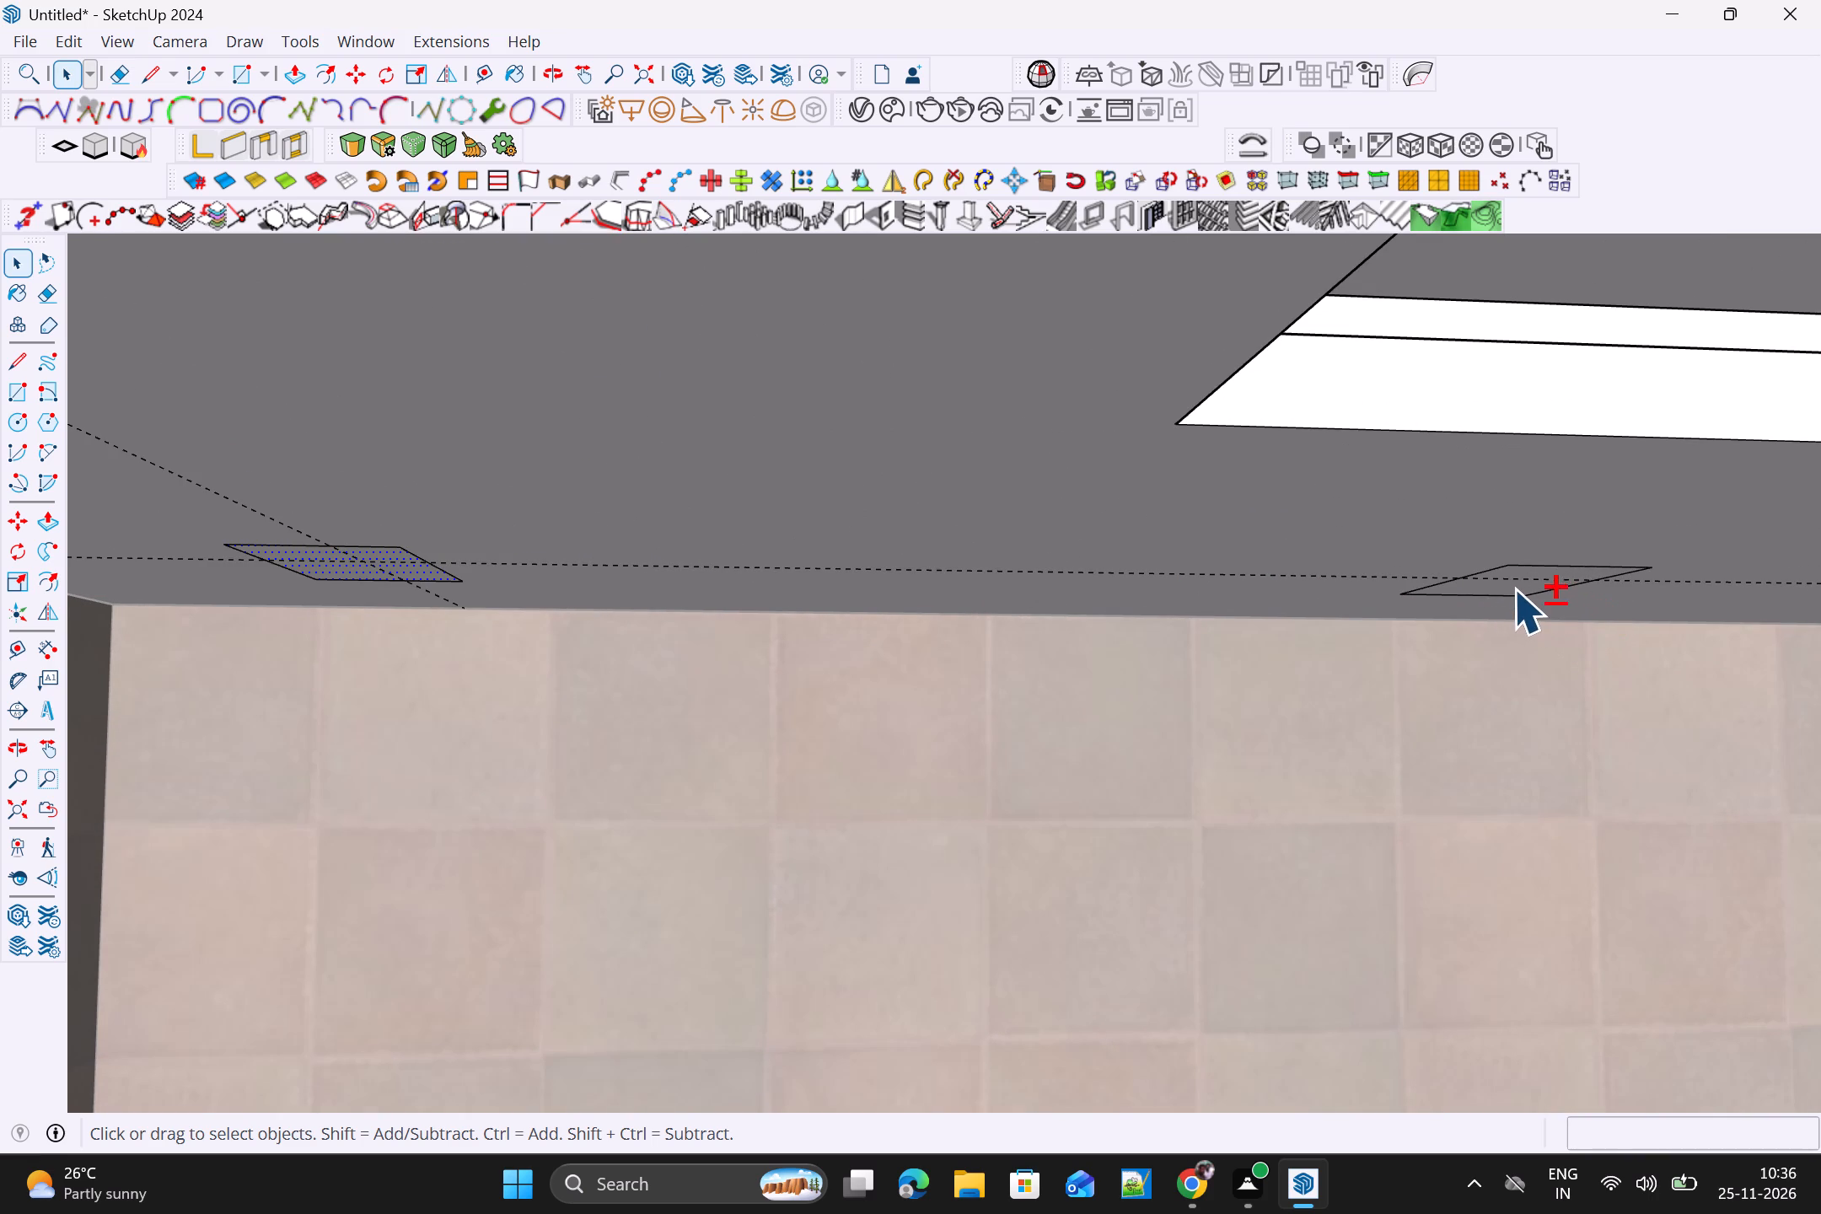
shift+click(1512, 587)
shift+scroll(1512, 587, down, 13)
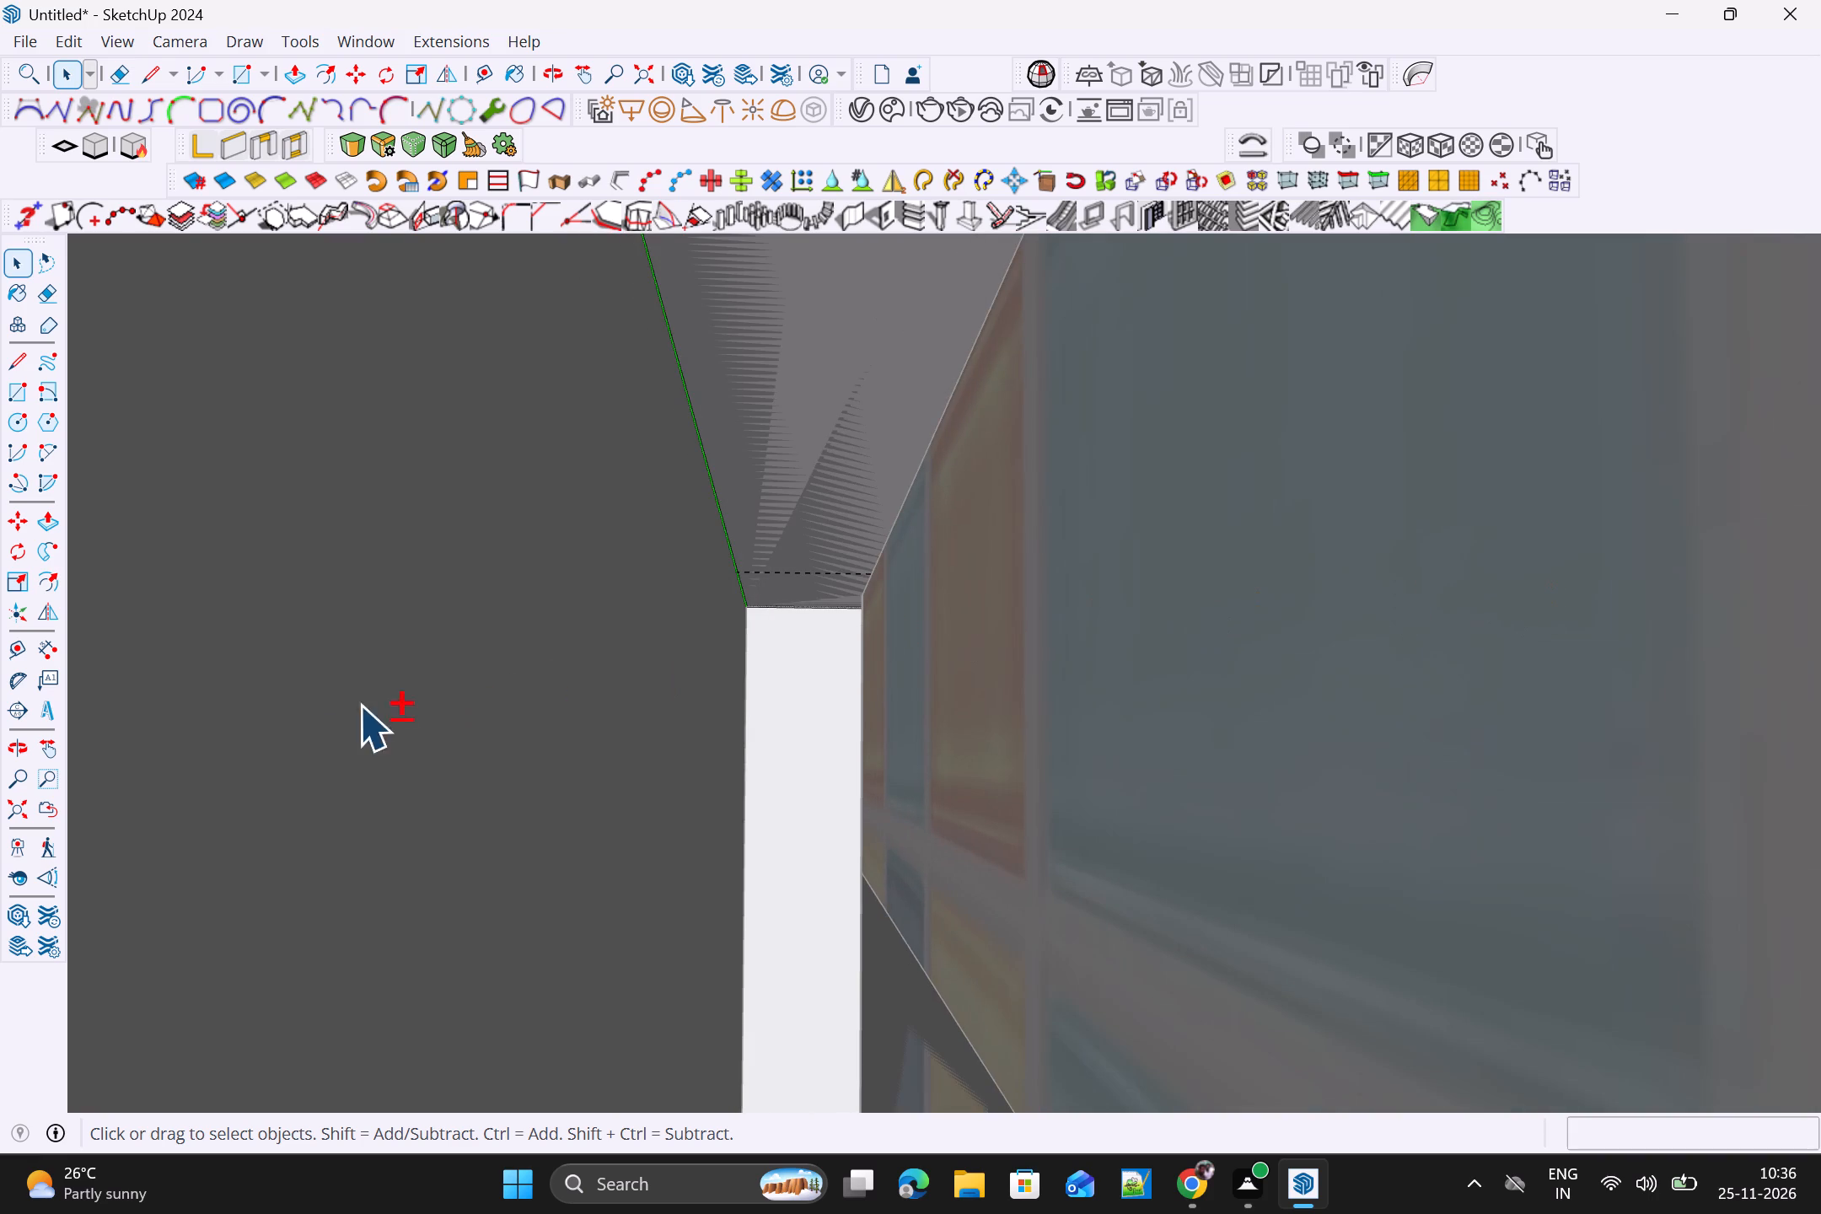
shift+click(58, 804)
scroll(1539, 542, down, 4)
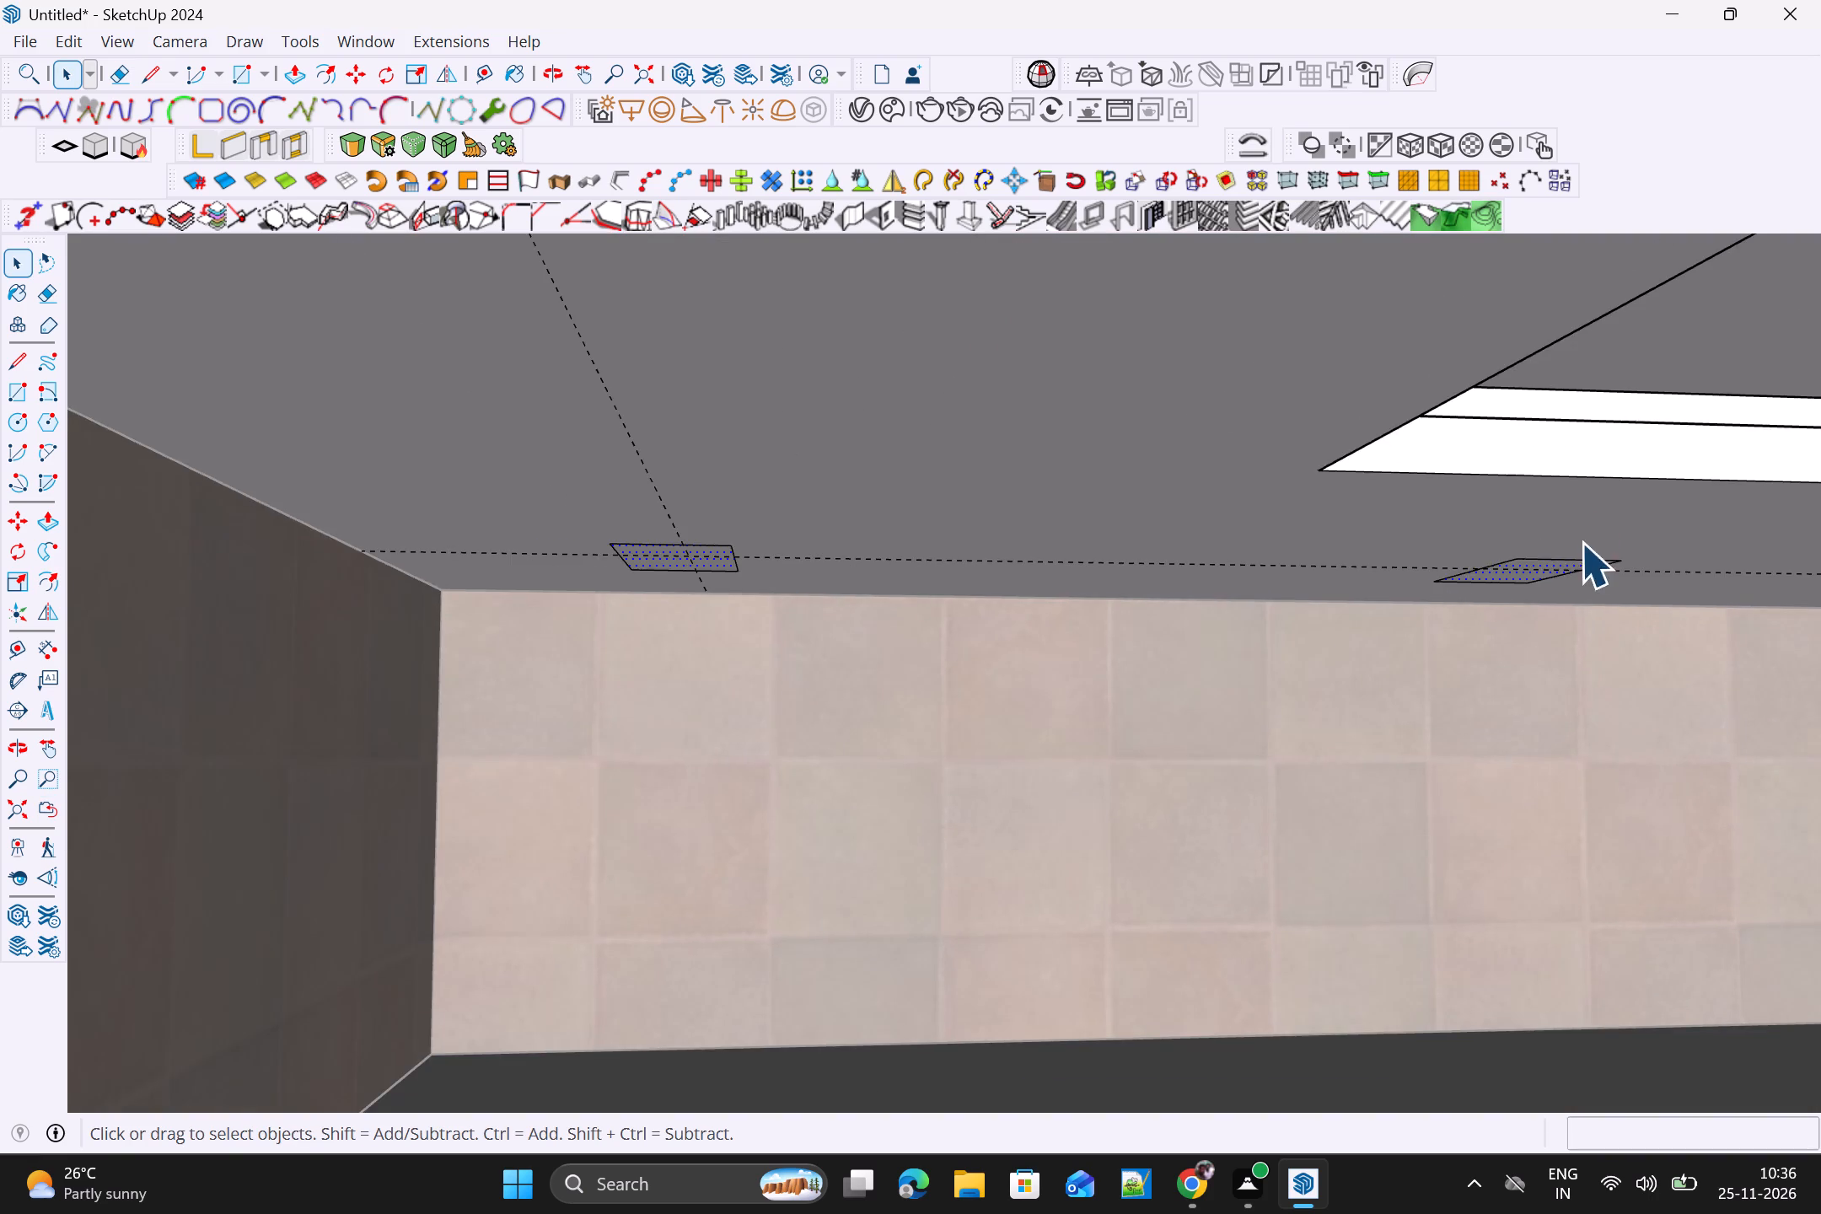
middle_drag(1581, 542, 1292, 580)
scroll(1301, 575, down, 4)
scroll(1534, 666, down, 4)
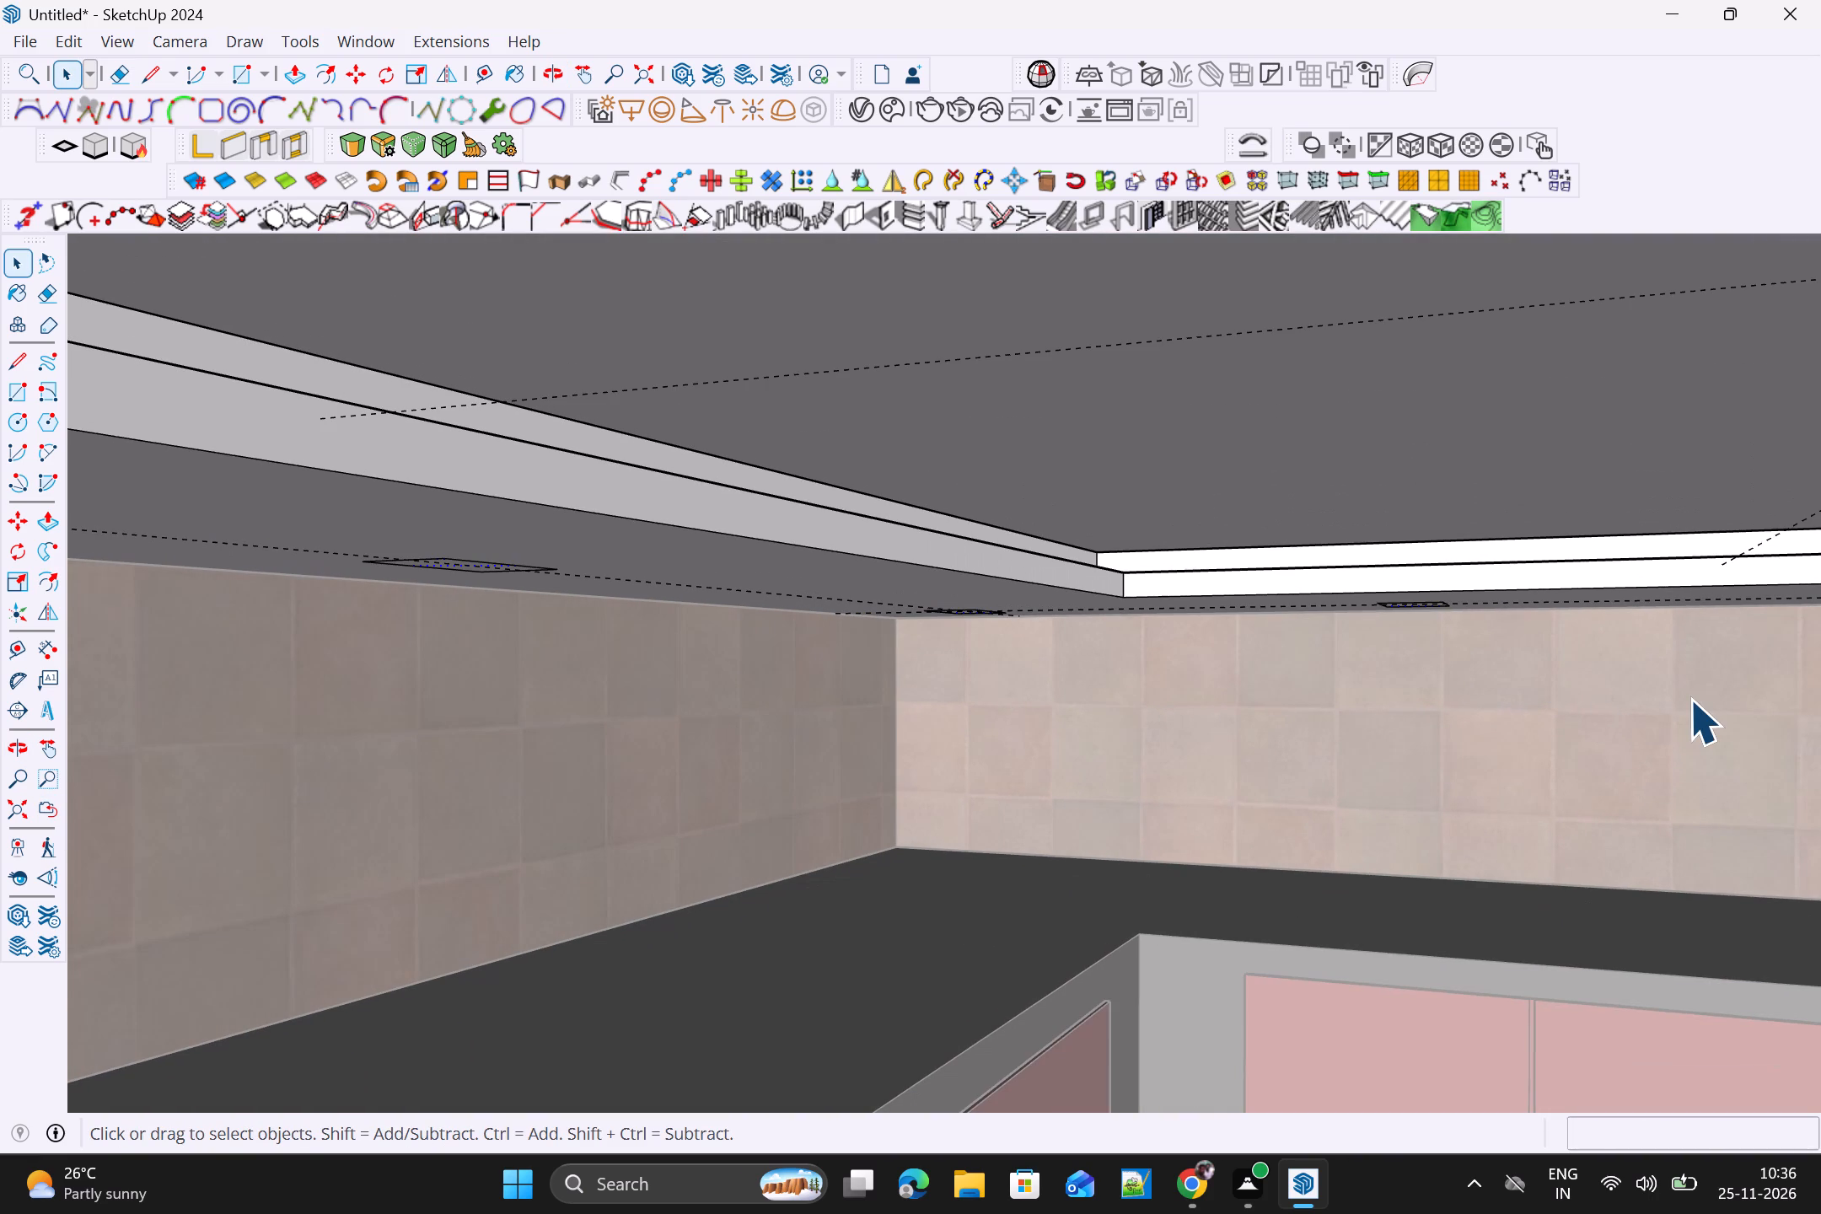
shift+middle_drag(1689, 696, 775, 583)
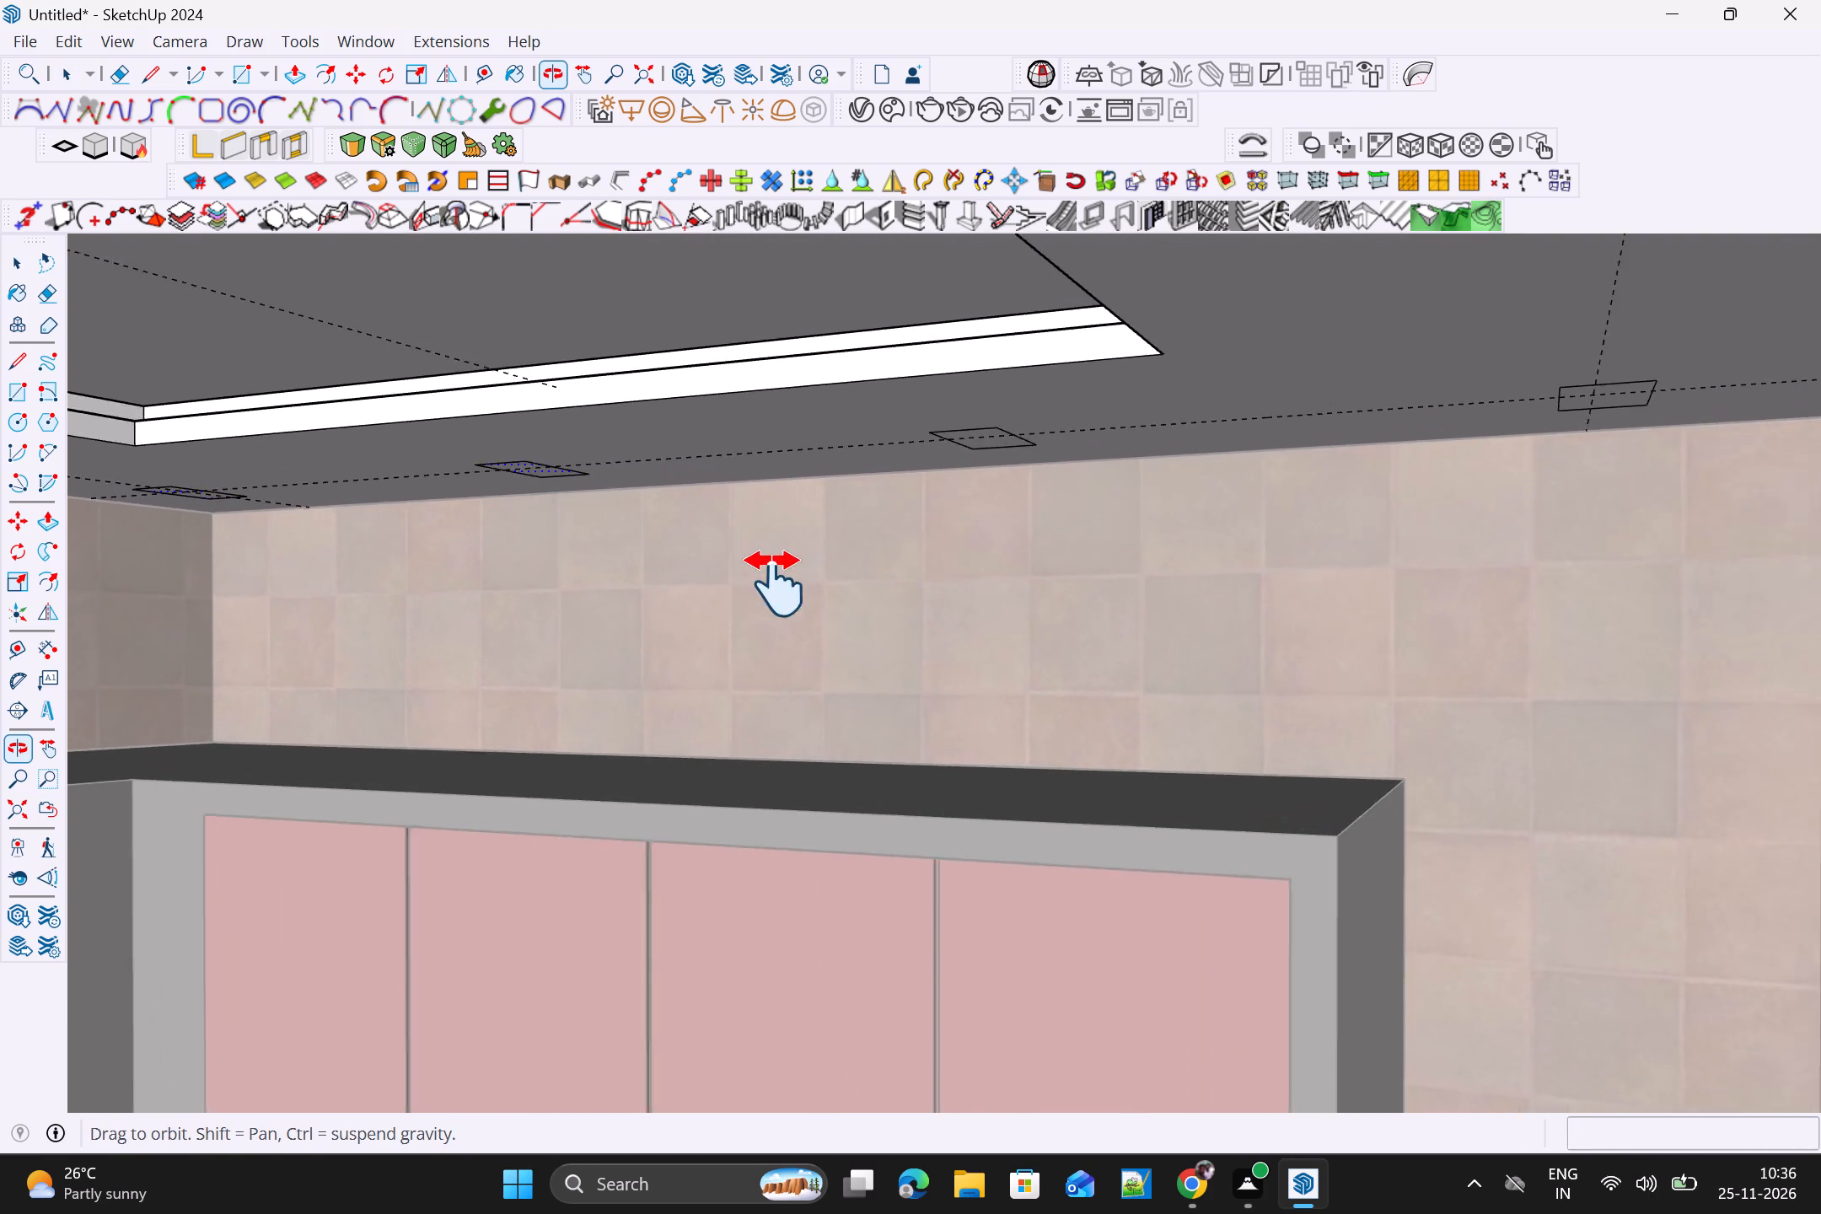
shift+middle_drag(775, 583, 771, 583)
shift+scroll(953, 487, up, 7)
shift+click(893, 425)
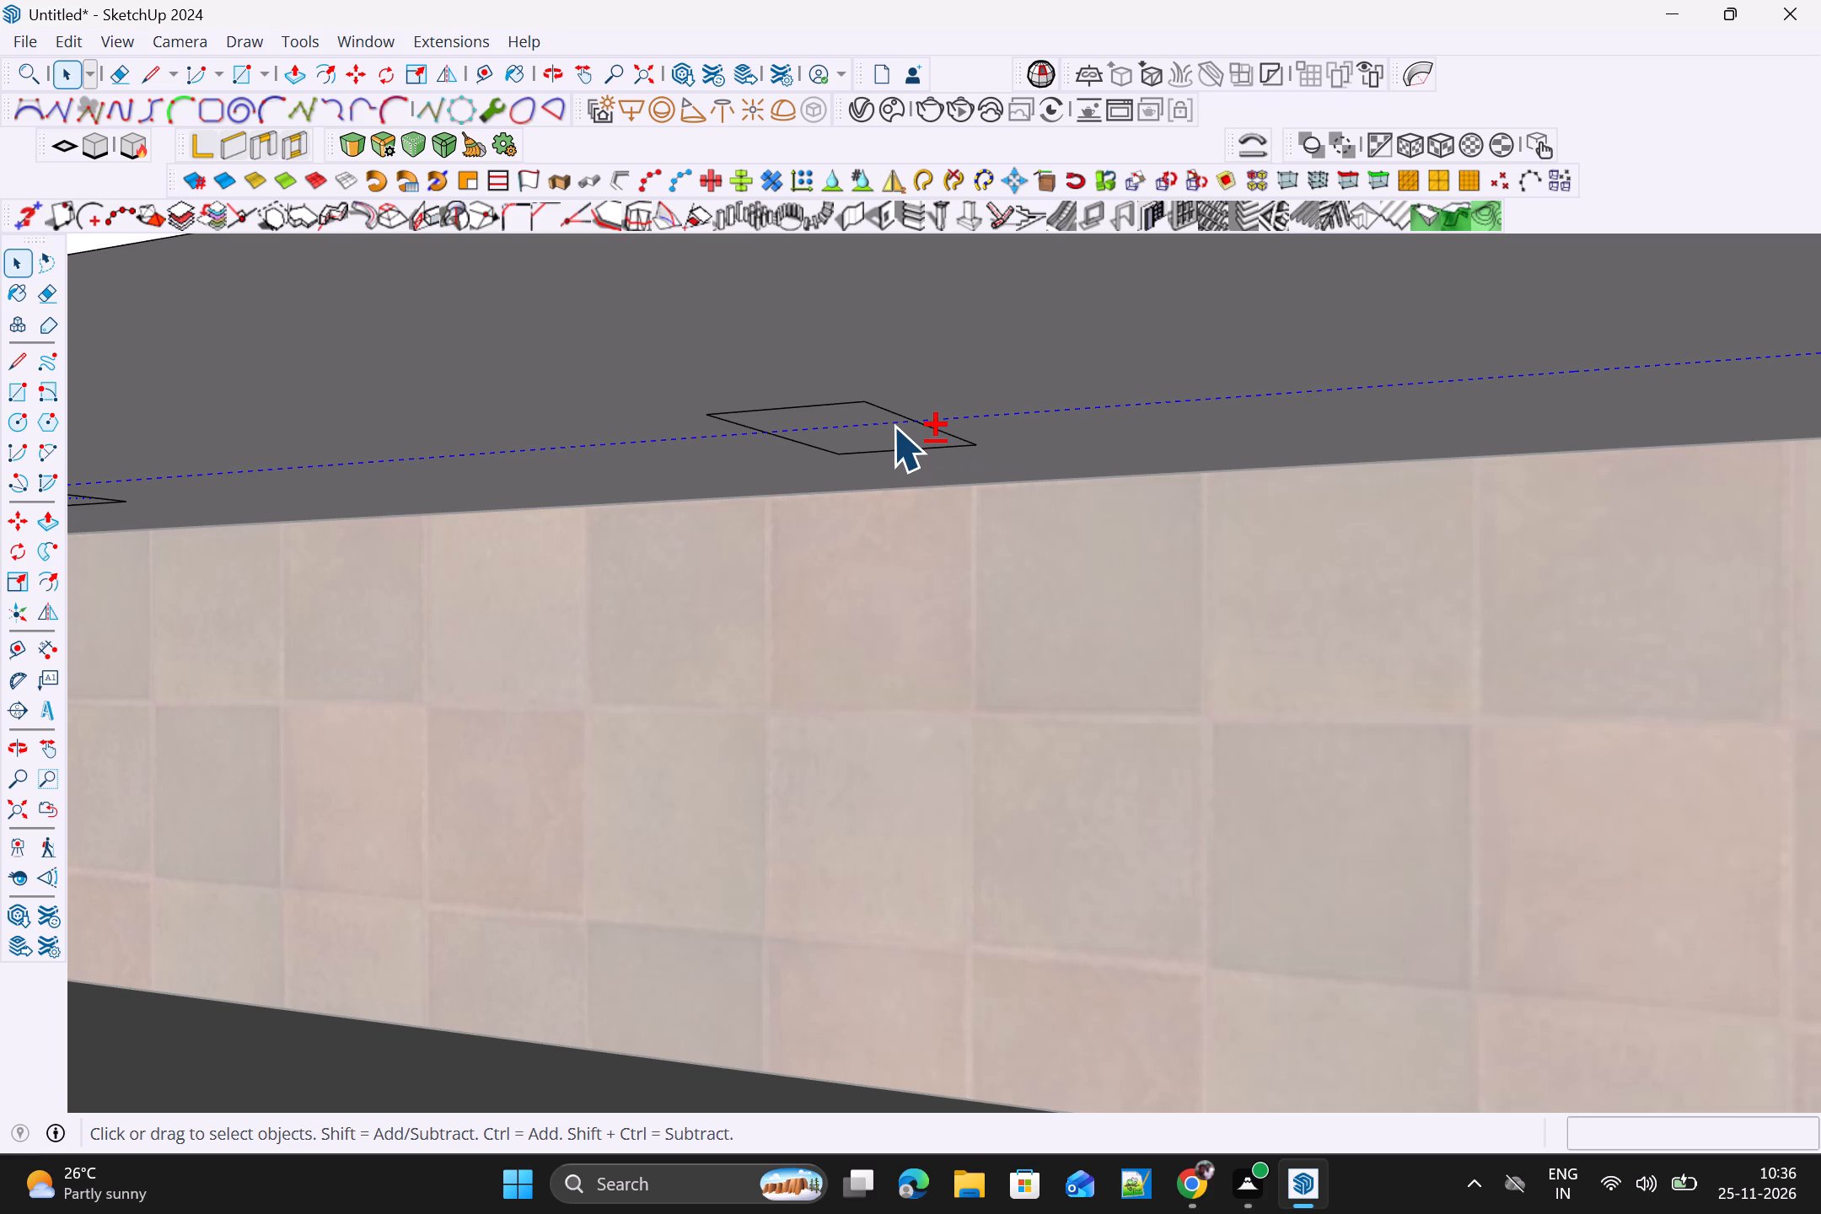
shift+click(893, 426)
shift+scroll(890, 435, up, 3)
shift+click(890, 435)
shift+scroll(901, 435, down, 5)
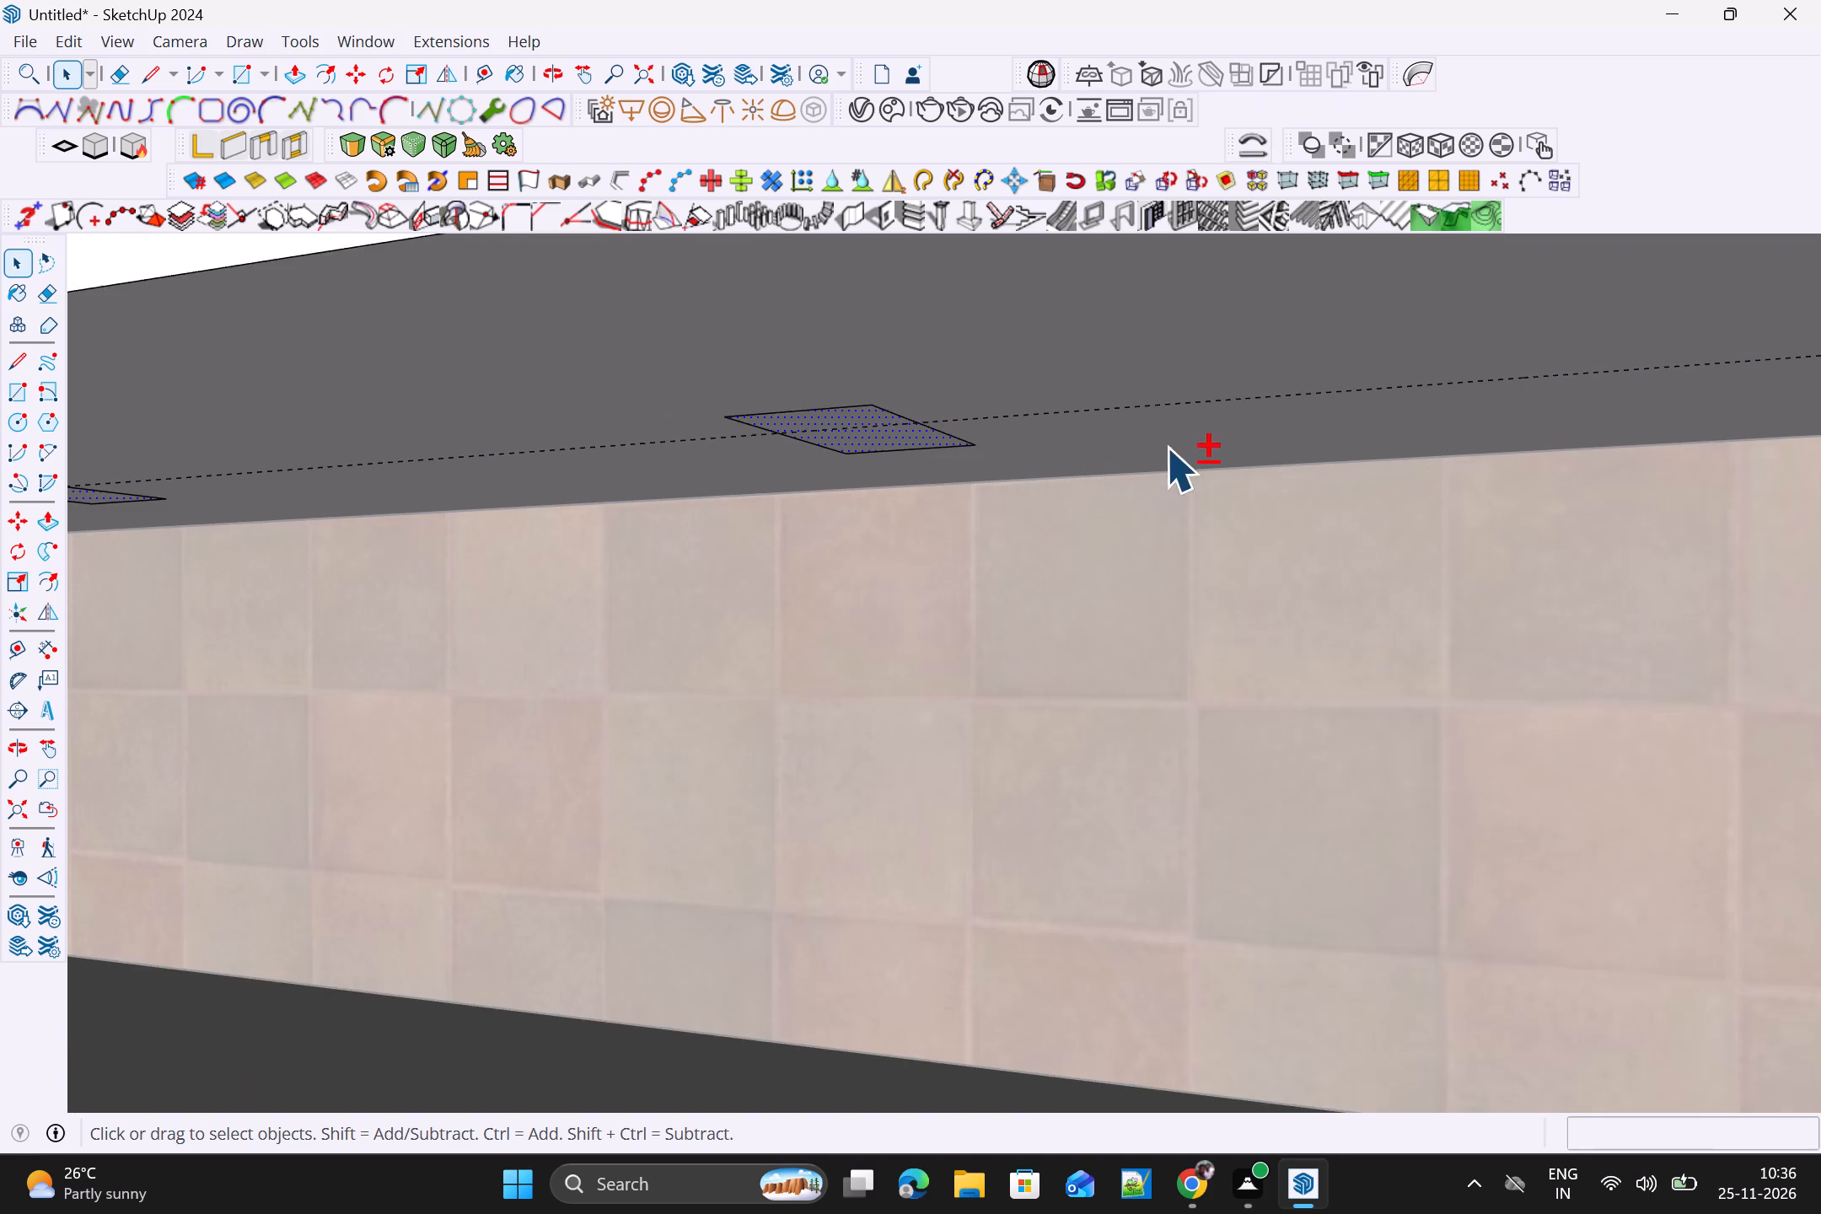
shift+scroll(1166, 447, down, 3)
shift+middle_drag(1765, 430, 1477, 463)
shift+scroll(1699, 420, up, 2)
shift+click(1636, 418)
Add the three ceiling rectangles on the guide opposite the long cabinet wall, through the open-end corner, to the selection.
scroll(1636, 418, down, 12)
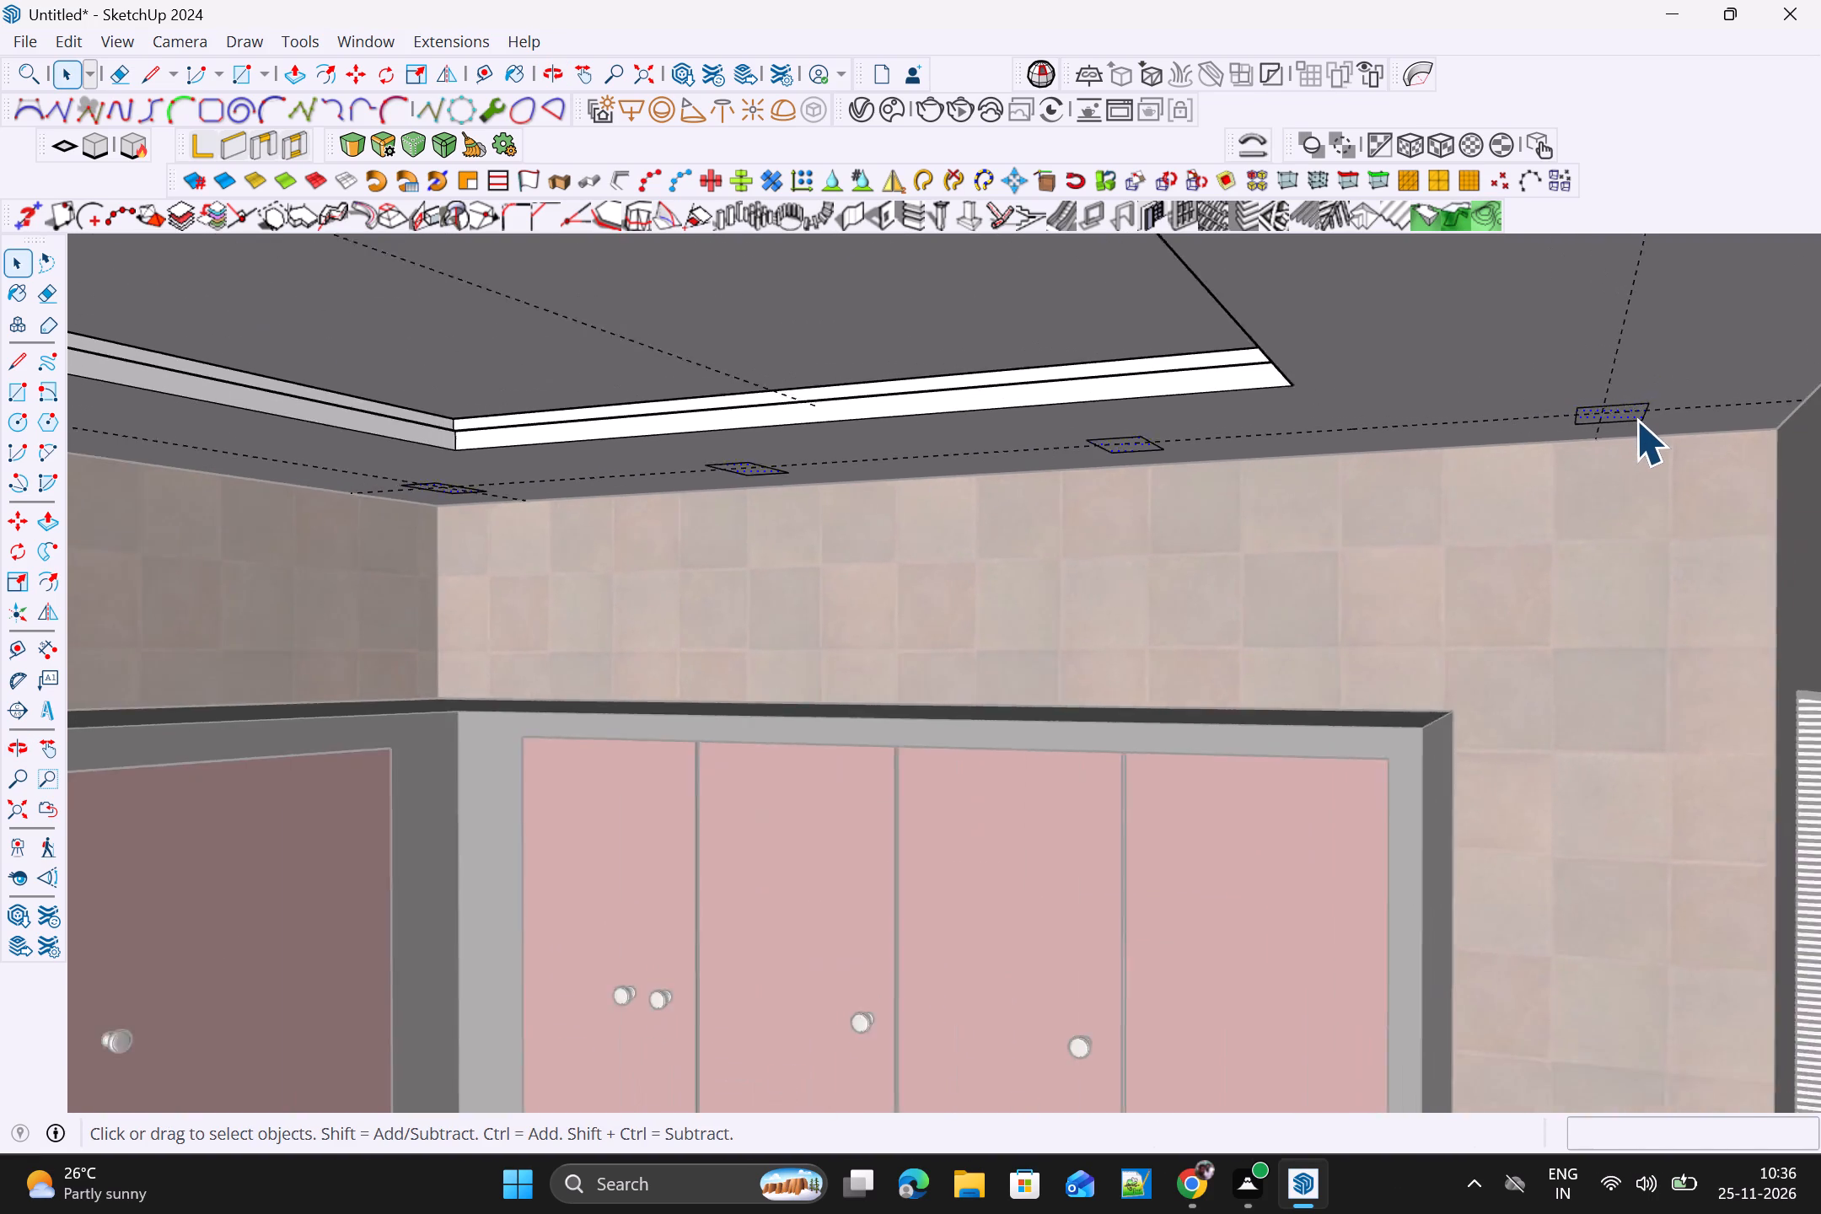
scroll(1636, 420, down, 5)
scroll(1665, 240, up, 4)
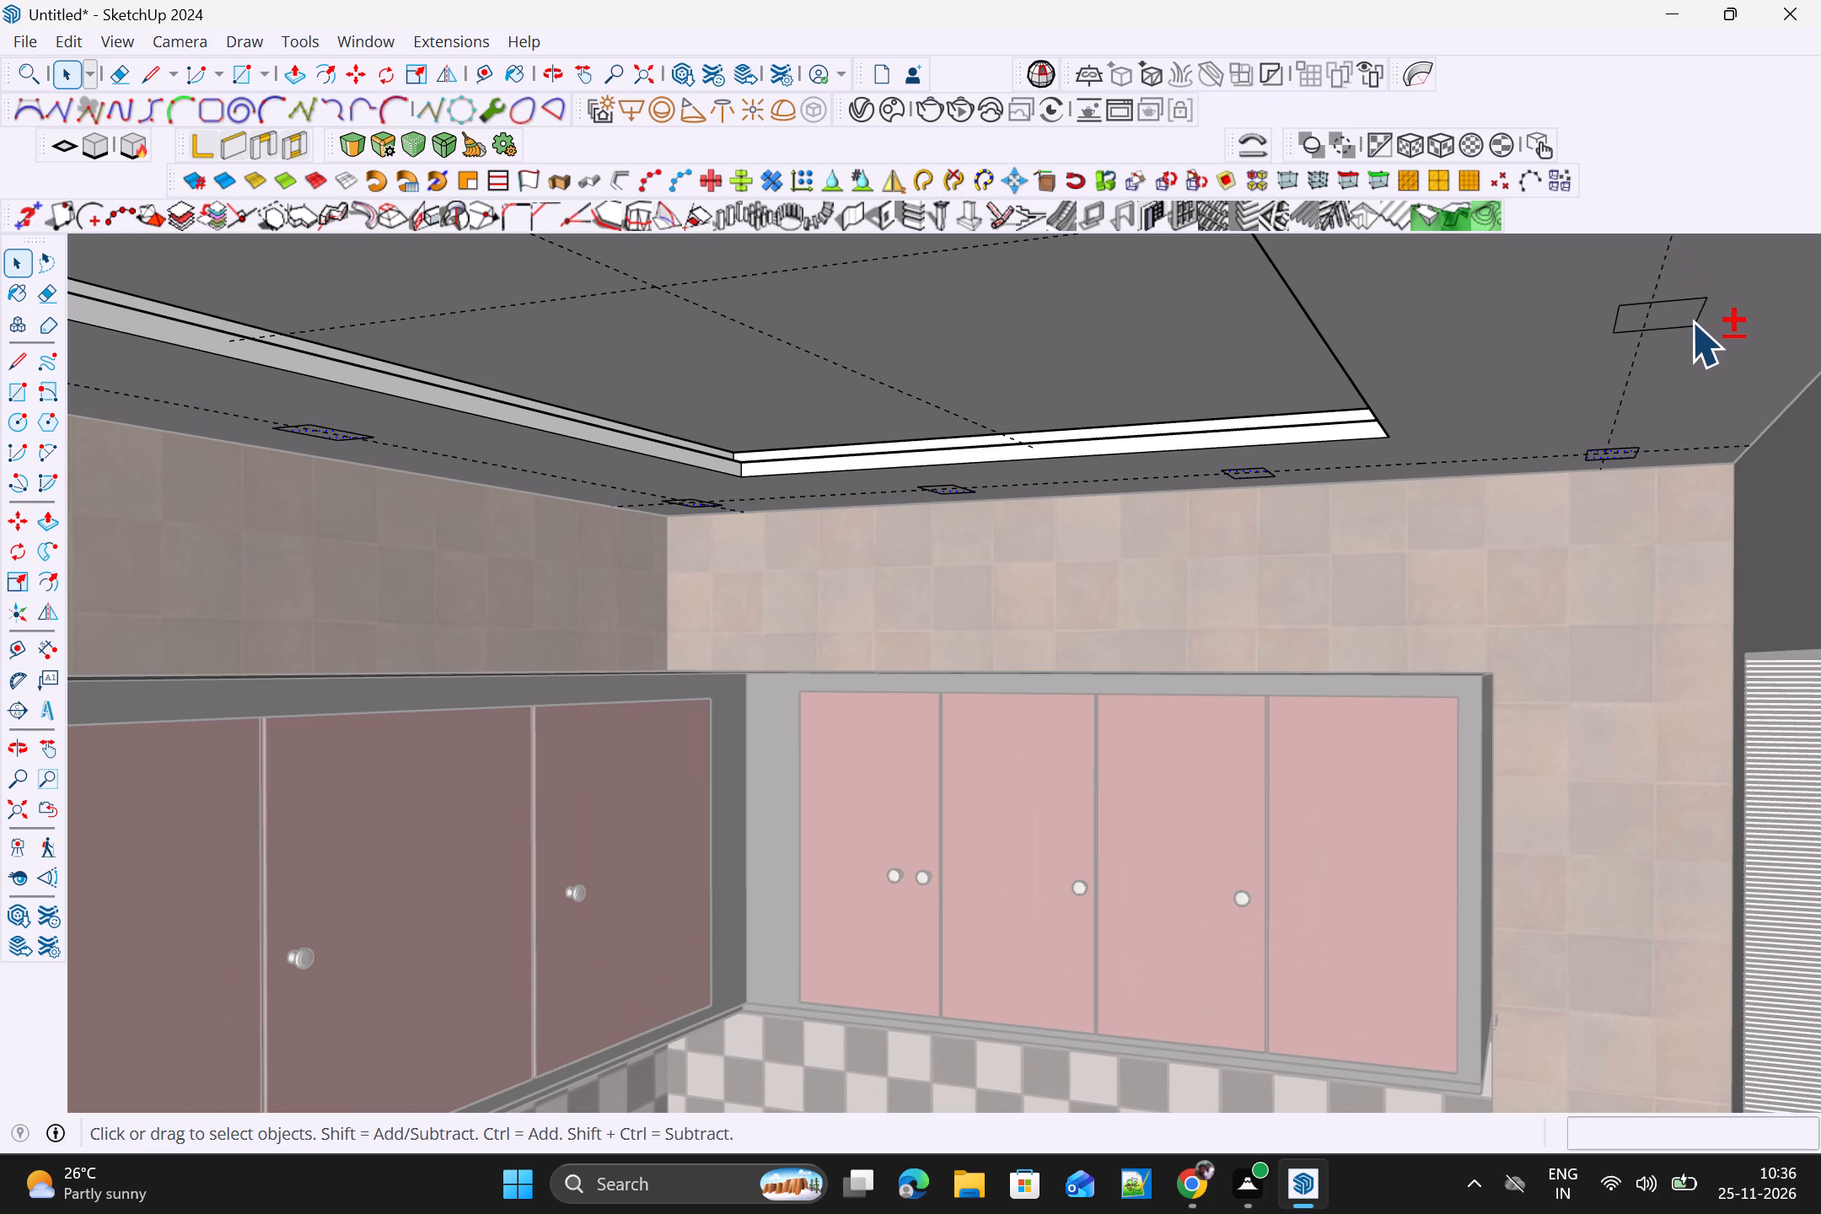
shift+click(1689, 317)
scroll(1685, 325, down, 14)
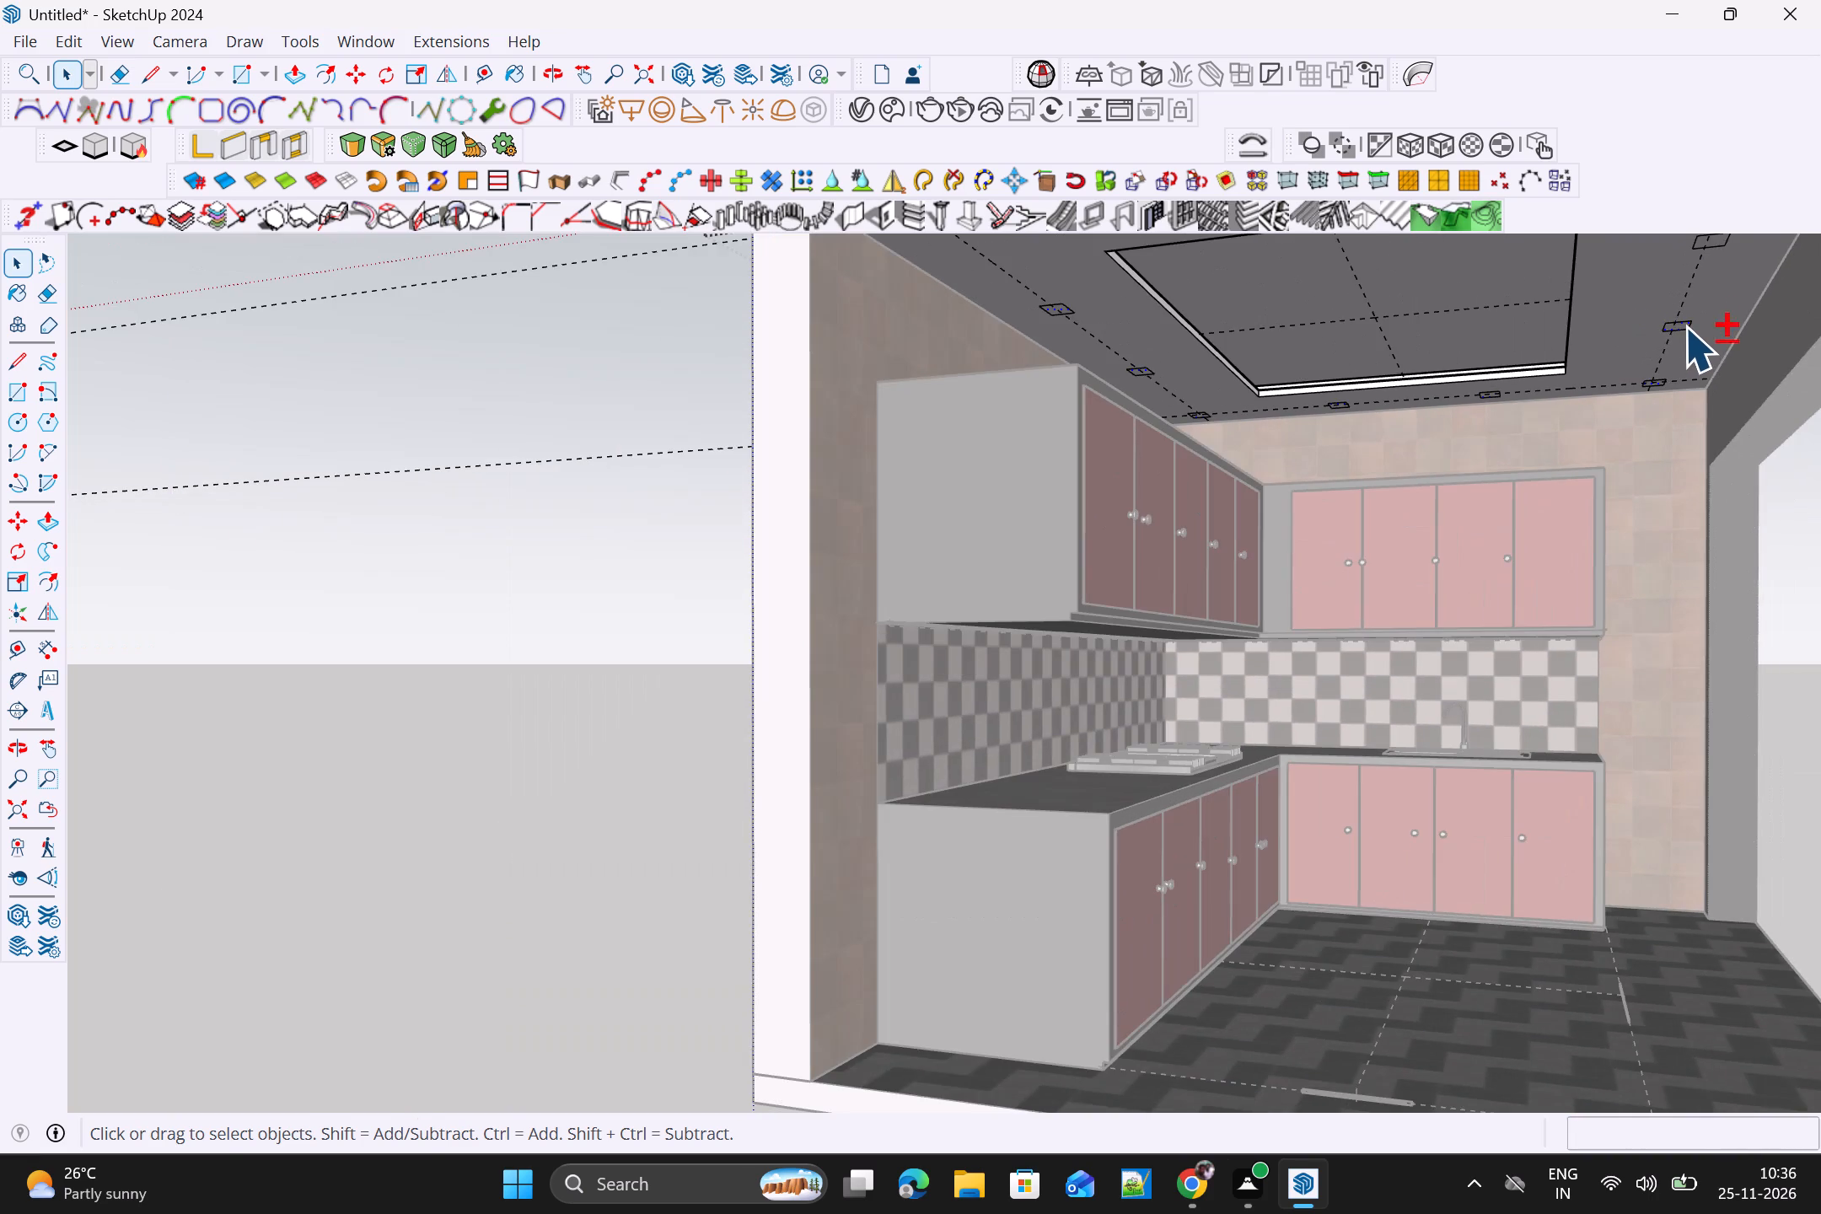
shift+middle_drag(1684, 326, 1620, 458)
scroll(1679, 357, up, 7)
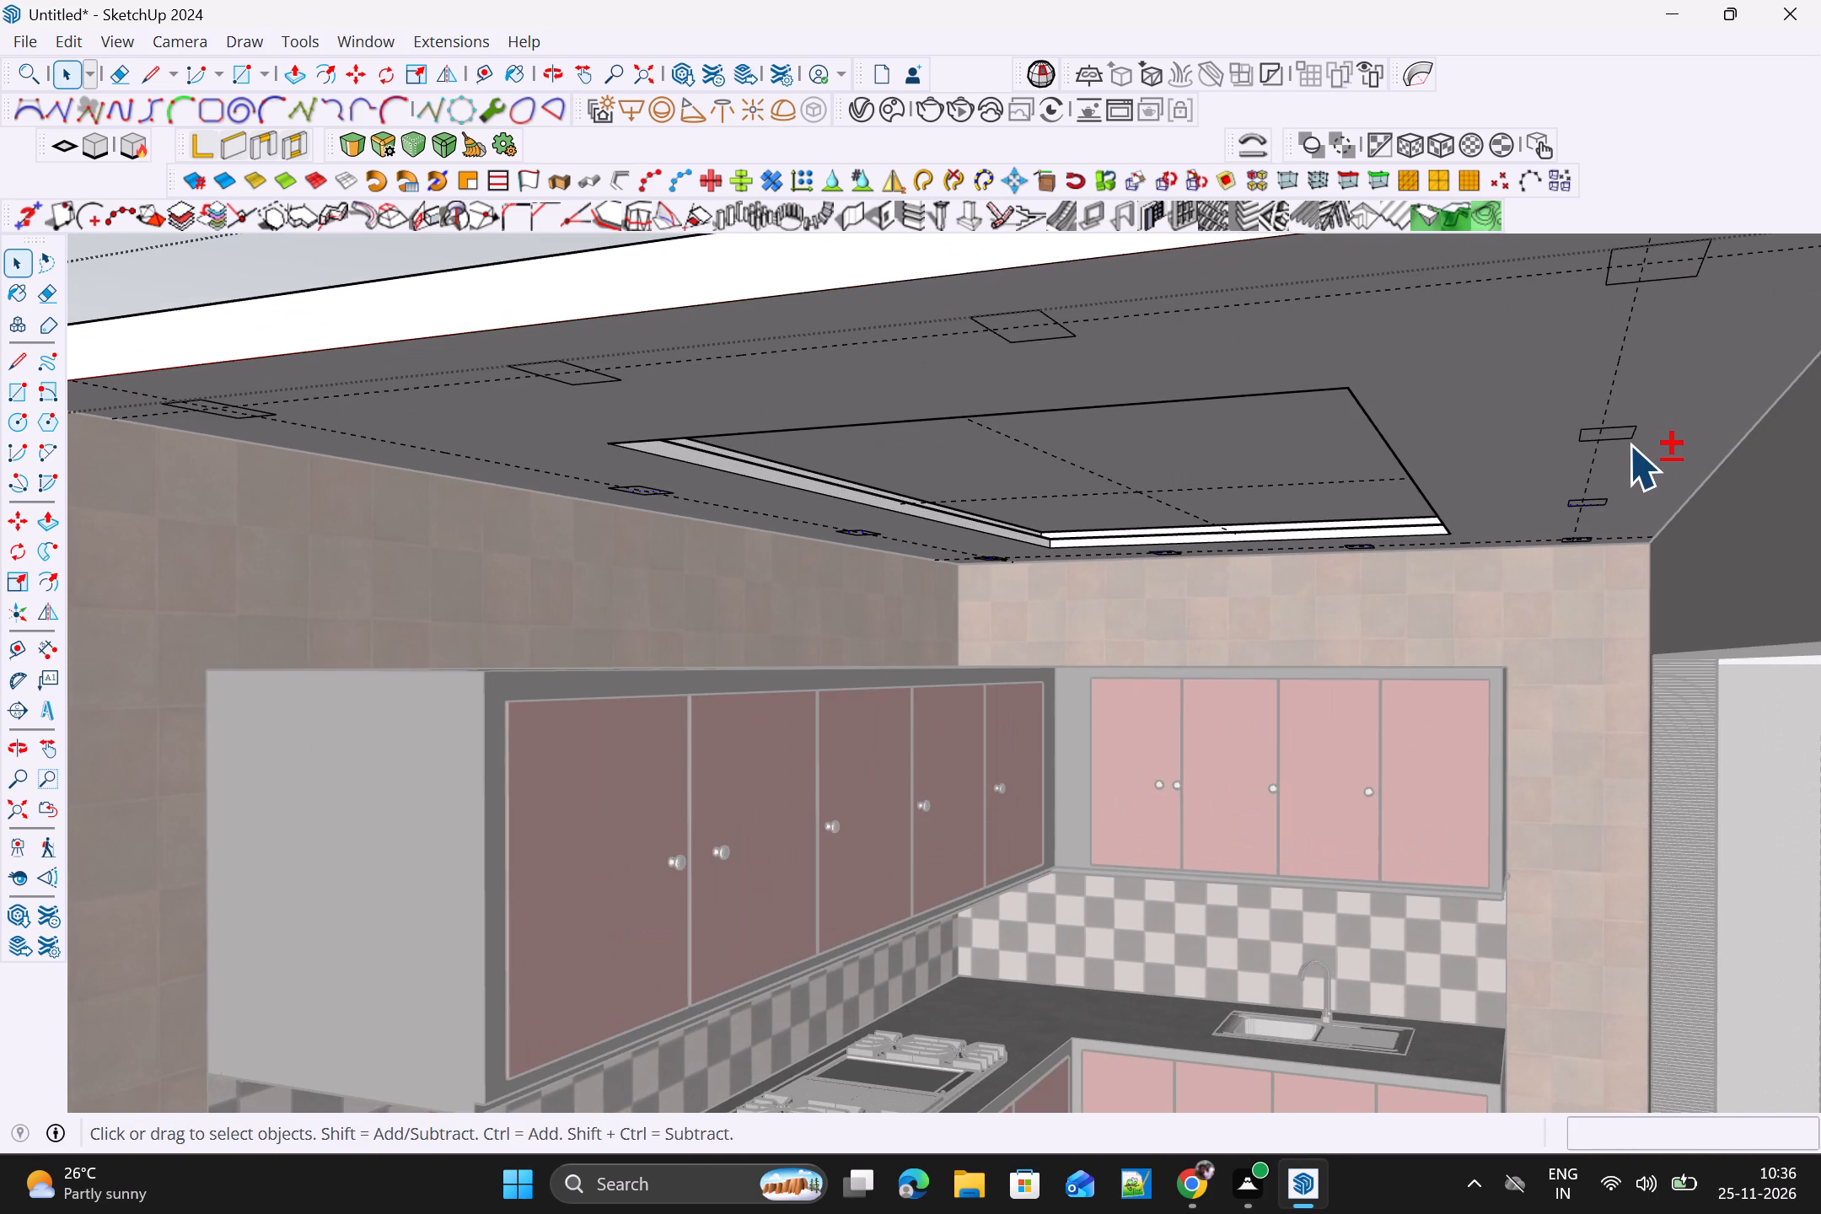
shift+scroll(1619, 433, up, 4)
shift+click(1619, 433)
shift+scroll(1619, 430, down, 8)
shift+scroll(1636, 294, up, 9)
shift+click(1656, 339)
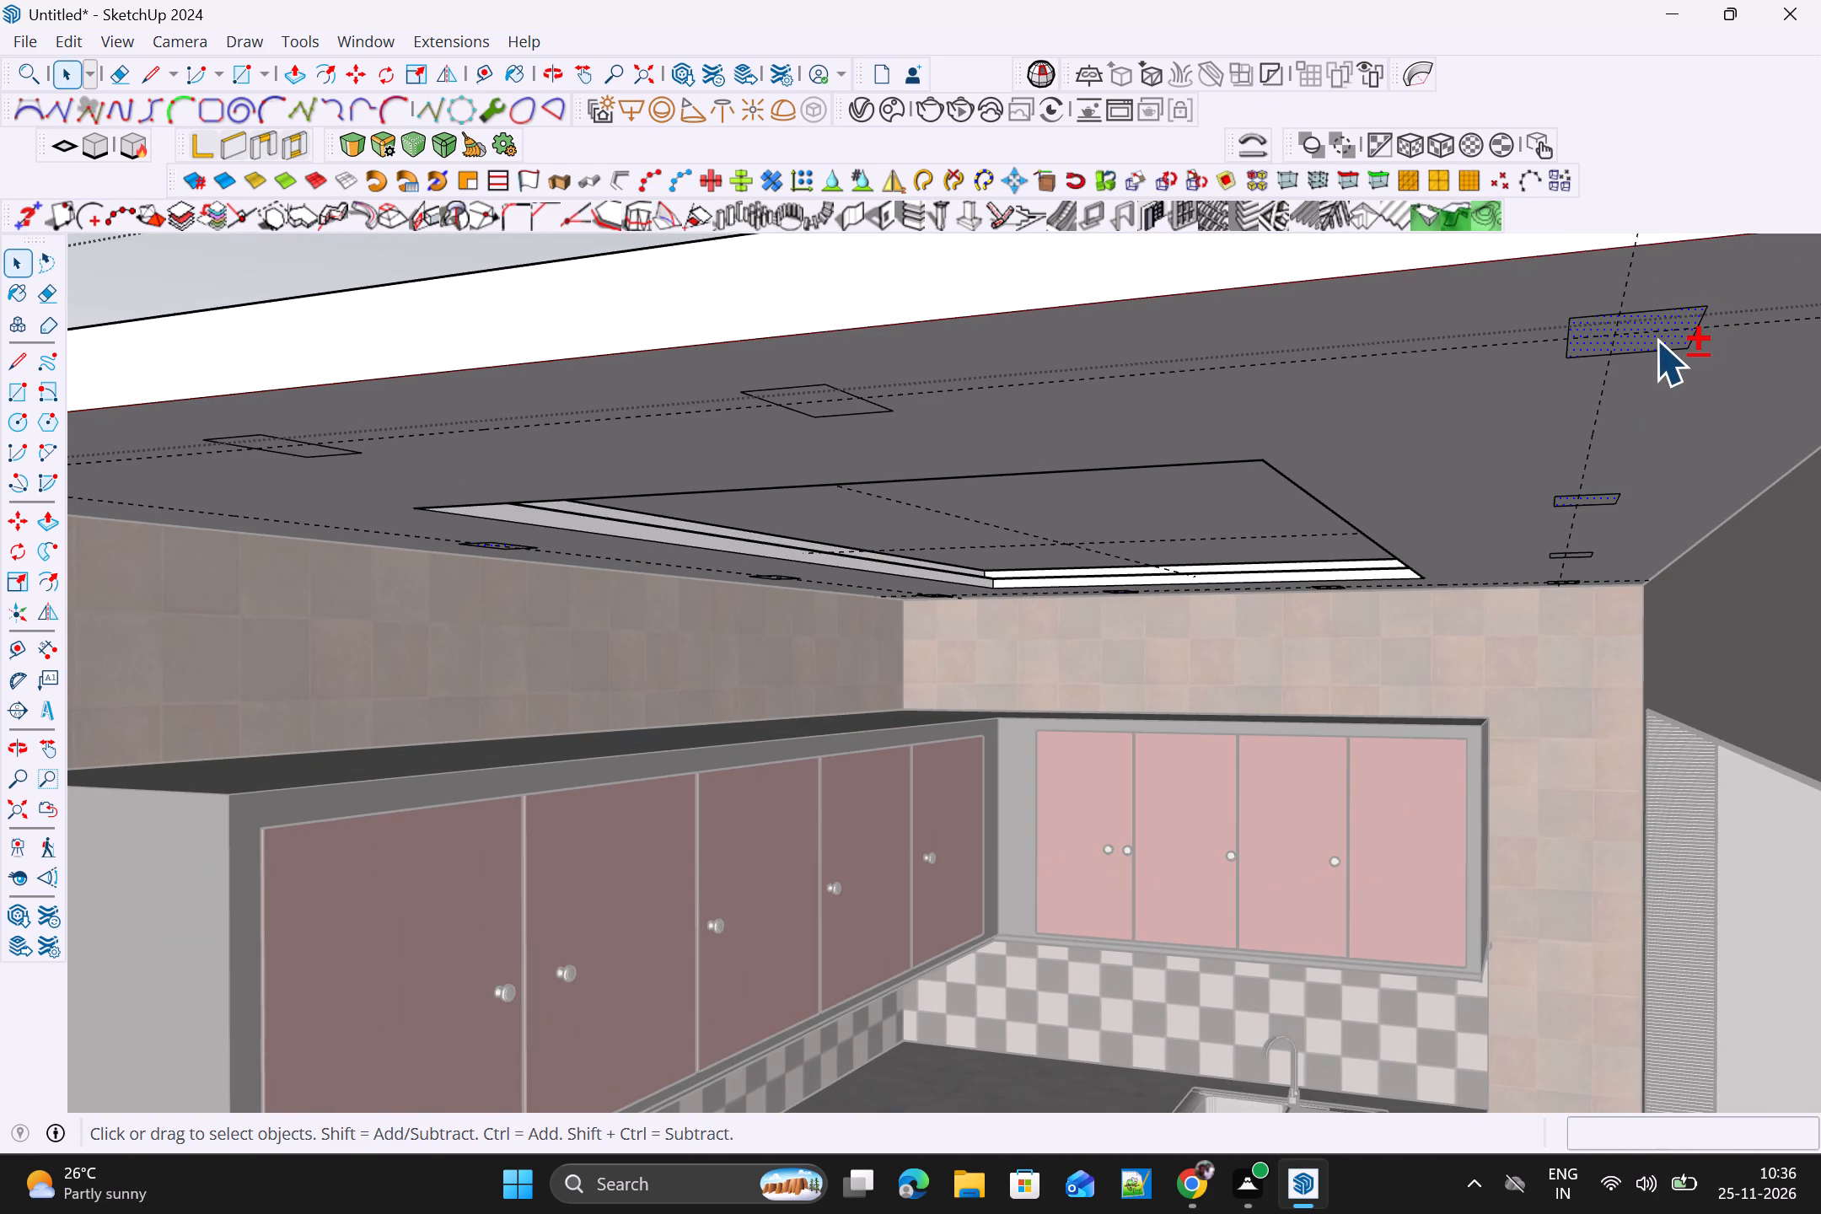
Add the two middle open-end rectangles and the open-end corner rectangle on the long cabinet wall side to the selection.
shift+scroll(1652, 342, up, 3)
shift+scroll(722, 427, up, 6)
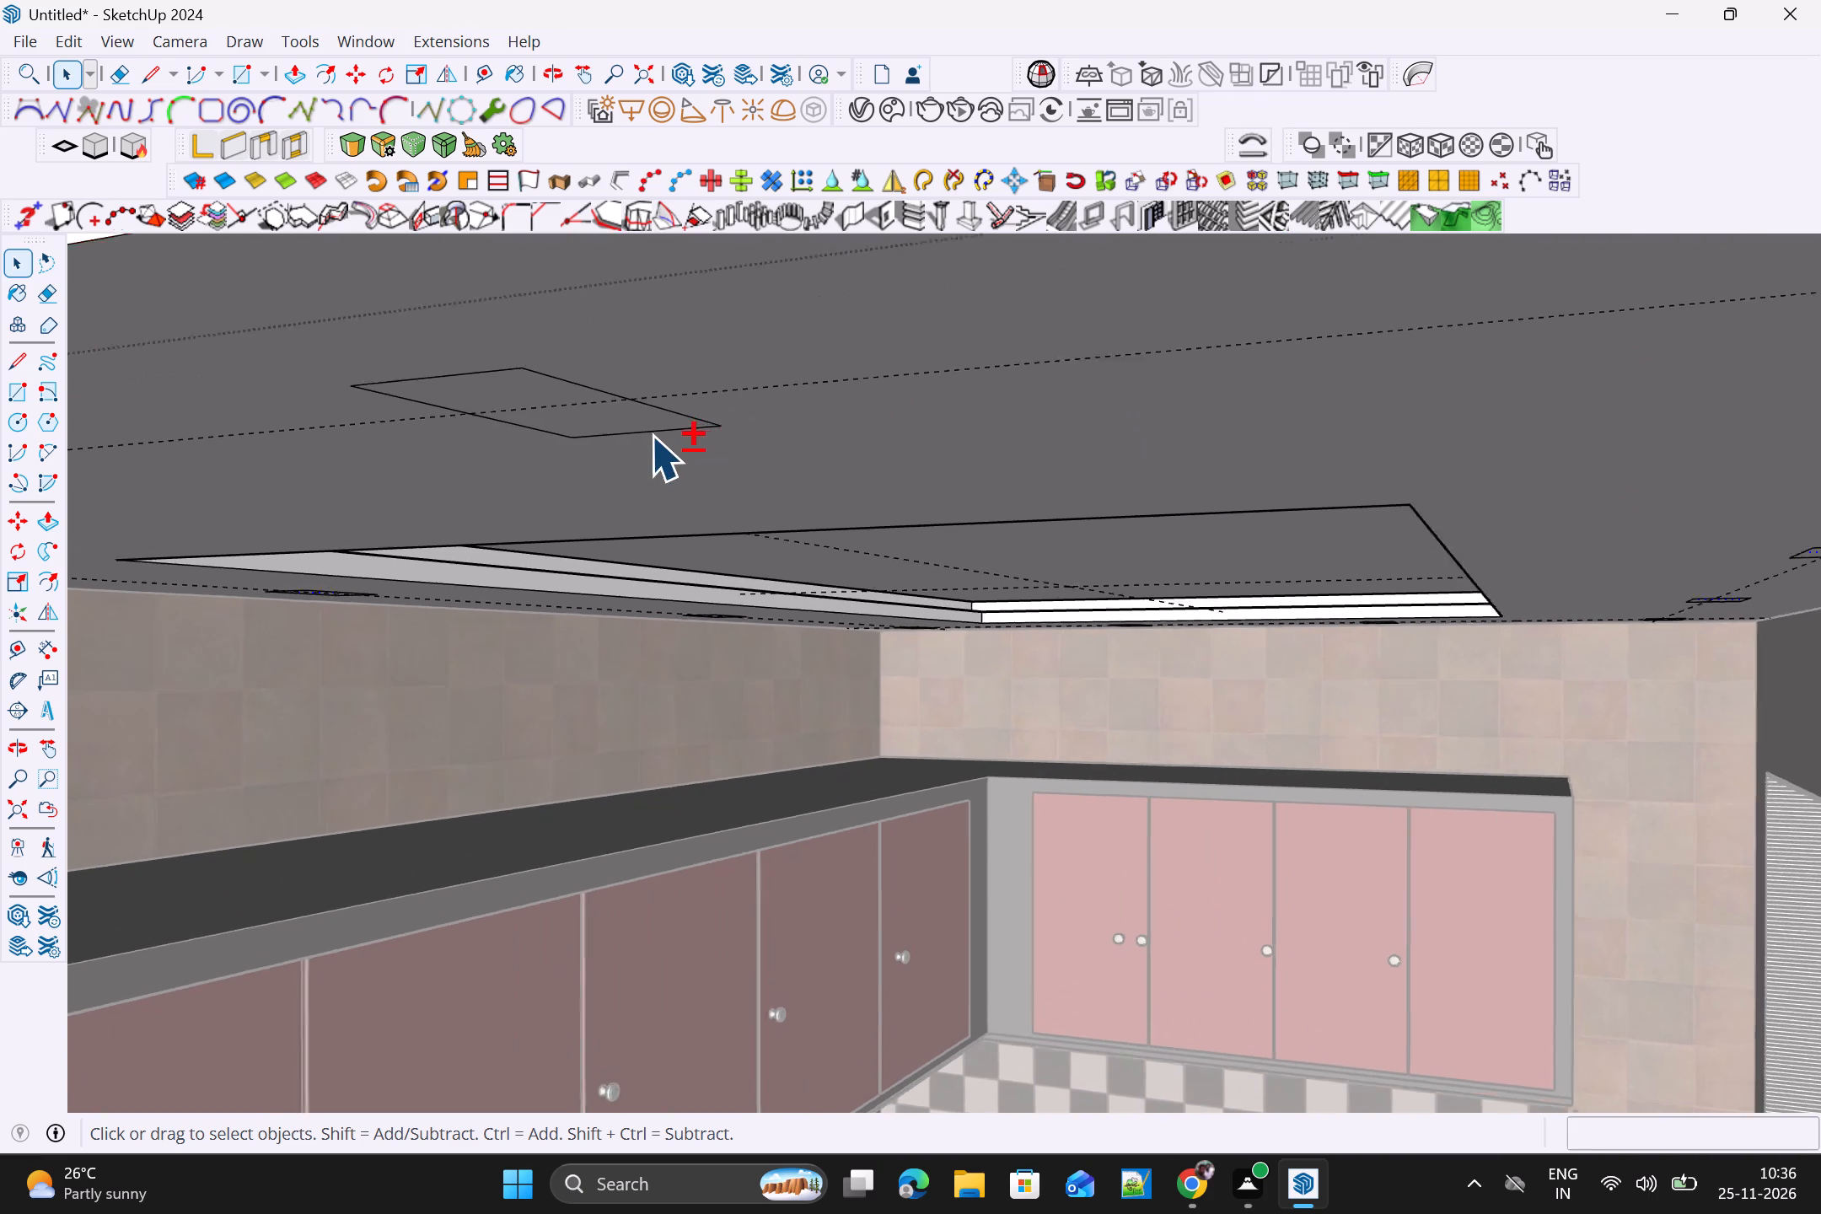
shift+scroll(651, 435, up, 2)
shift+click(642, 421)
shift+scroll(642, 421, down, 16)
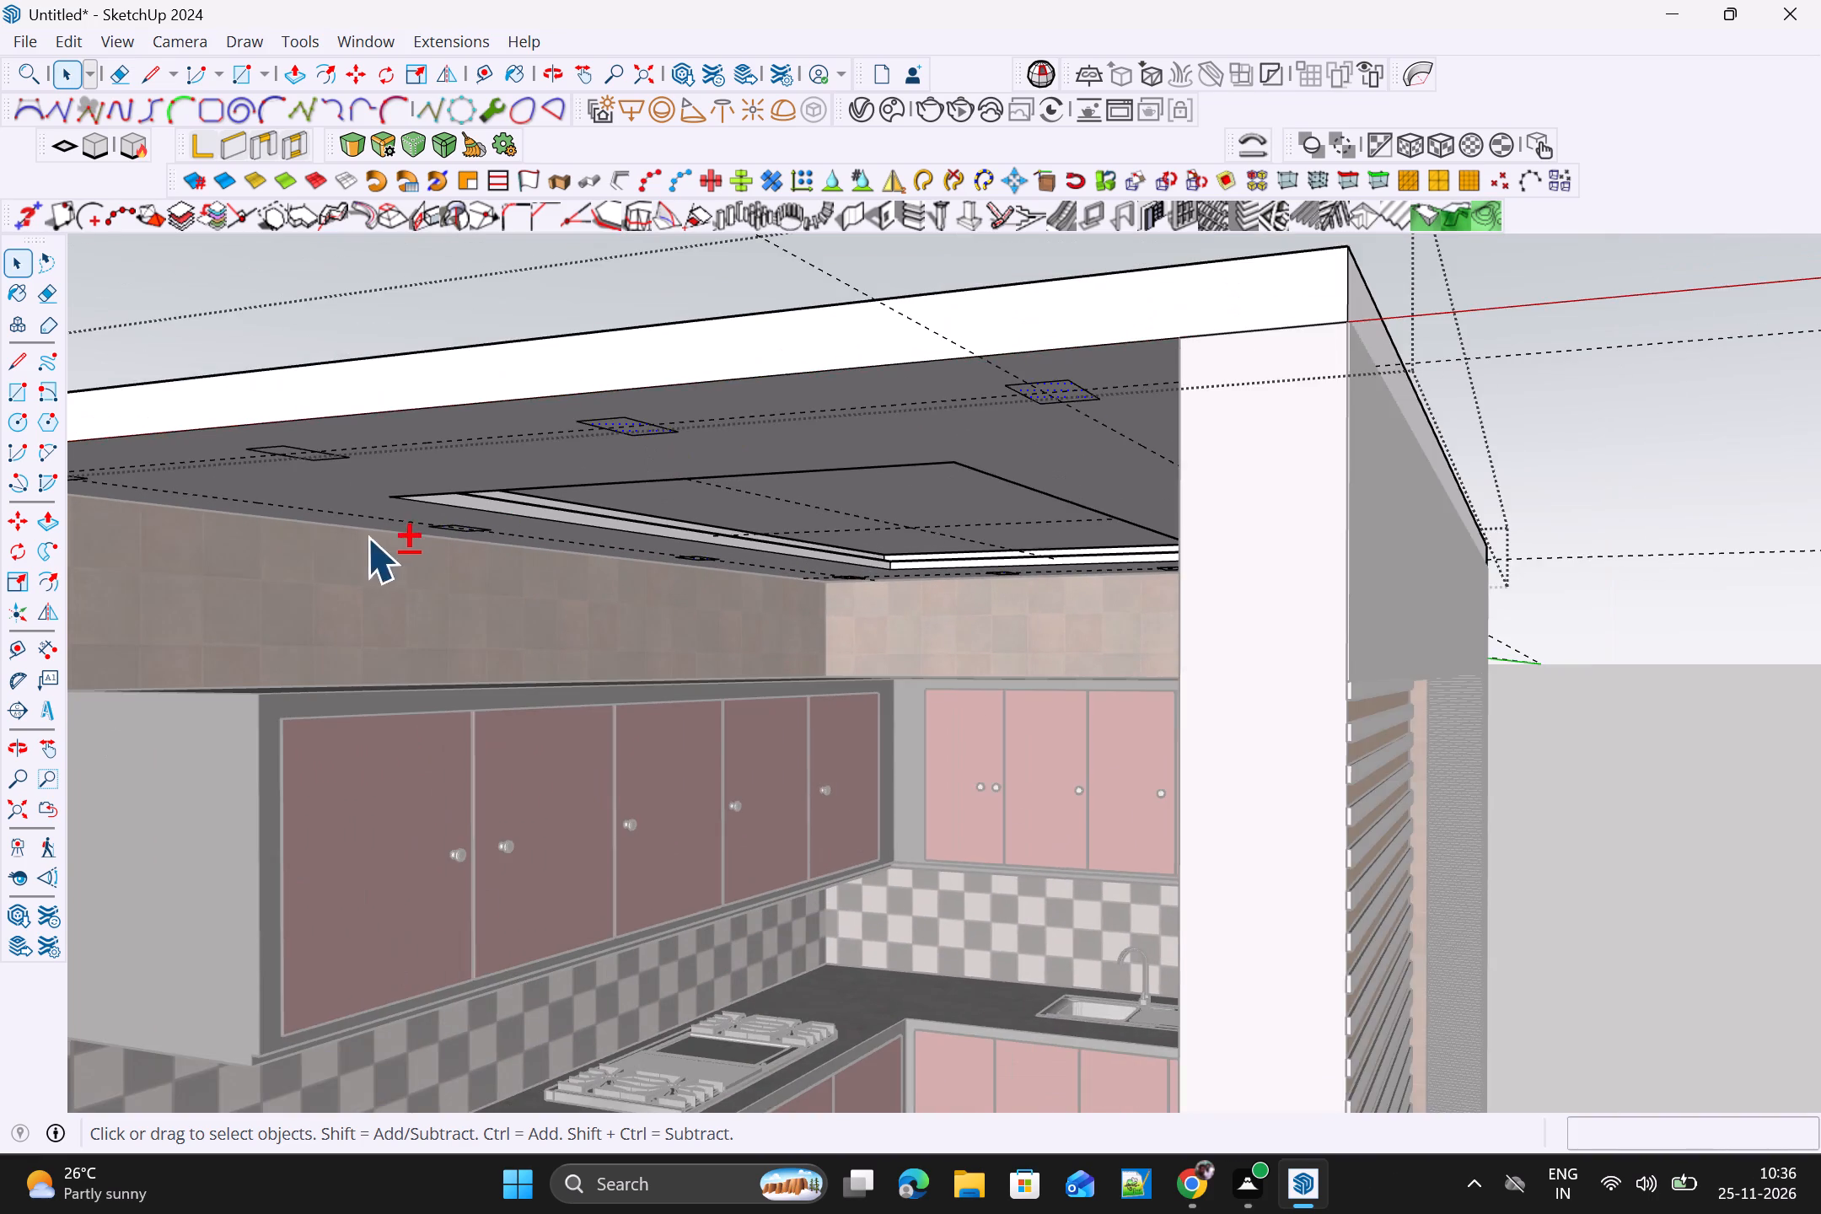
shift+scroll(302, 484, up, 10)
shift+click(335, 433)
shift+scroll(334, 434, down, 5)
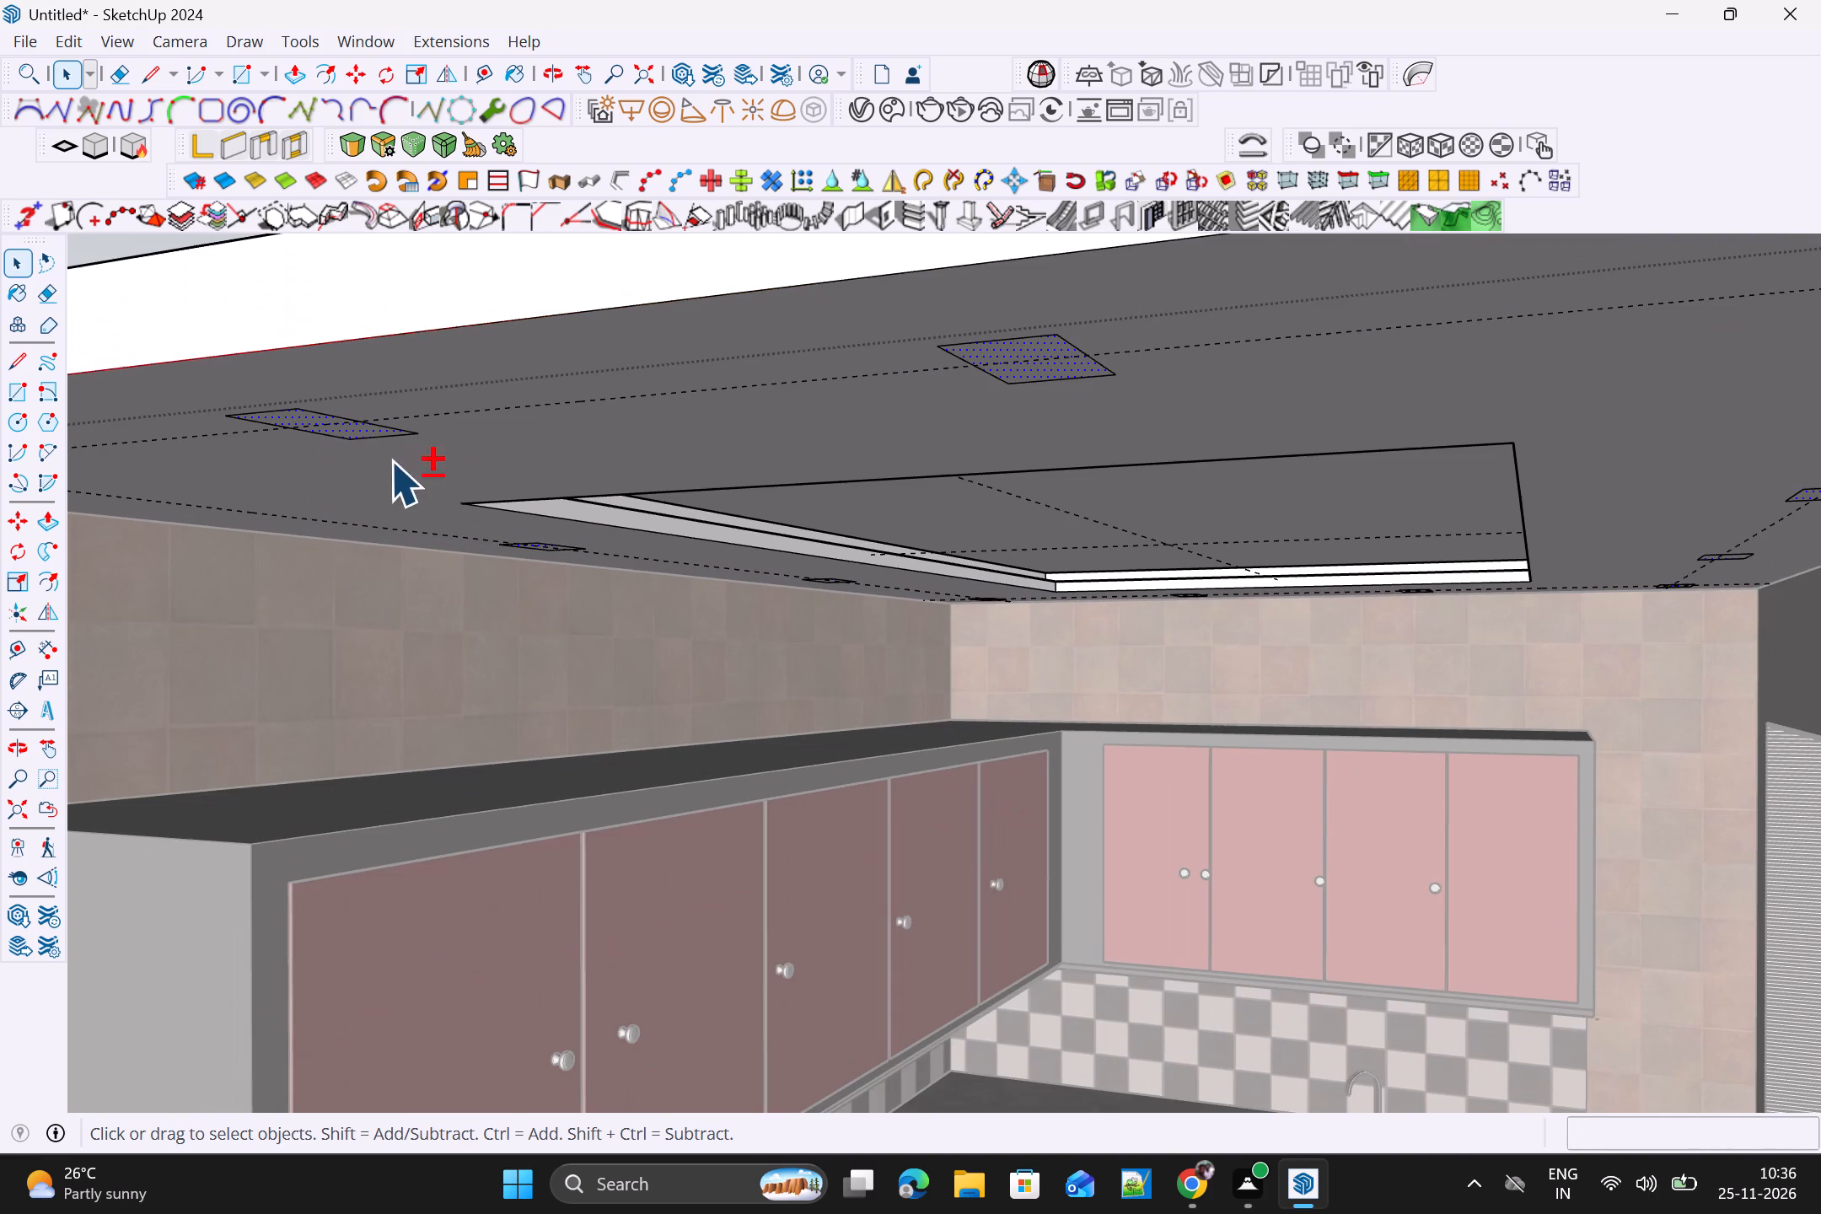
shift+middle_drag(279, 497, 883, 338)
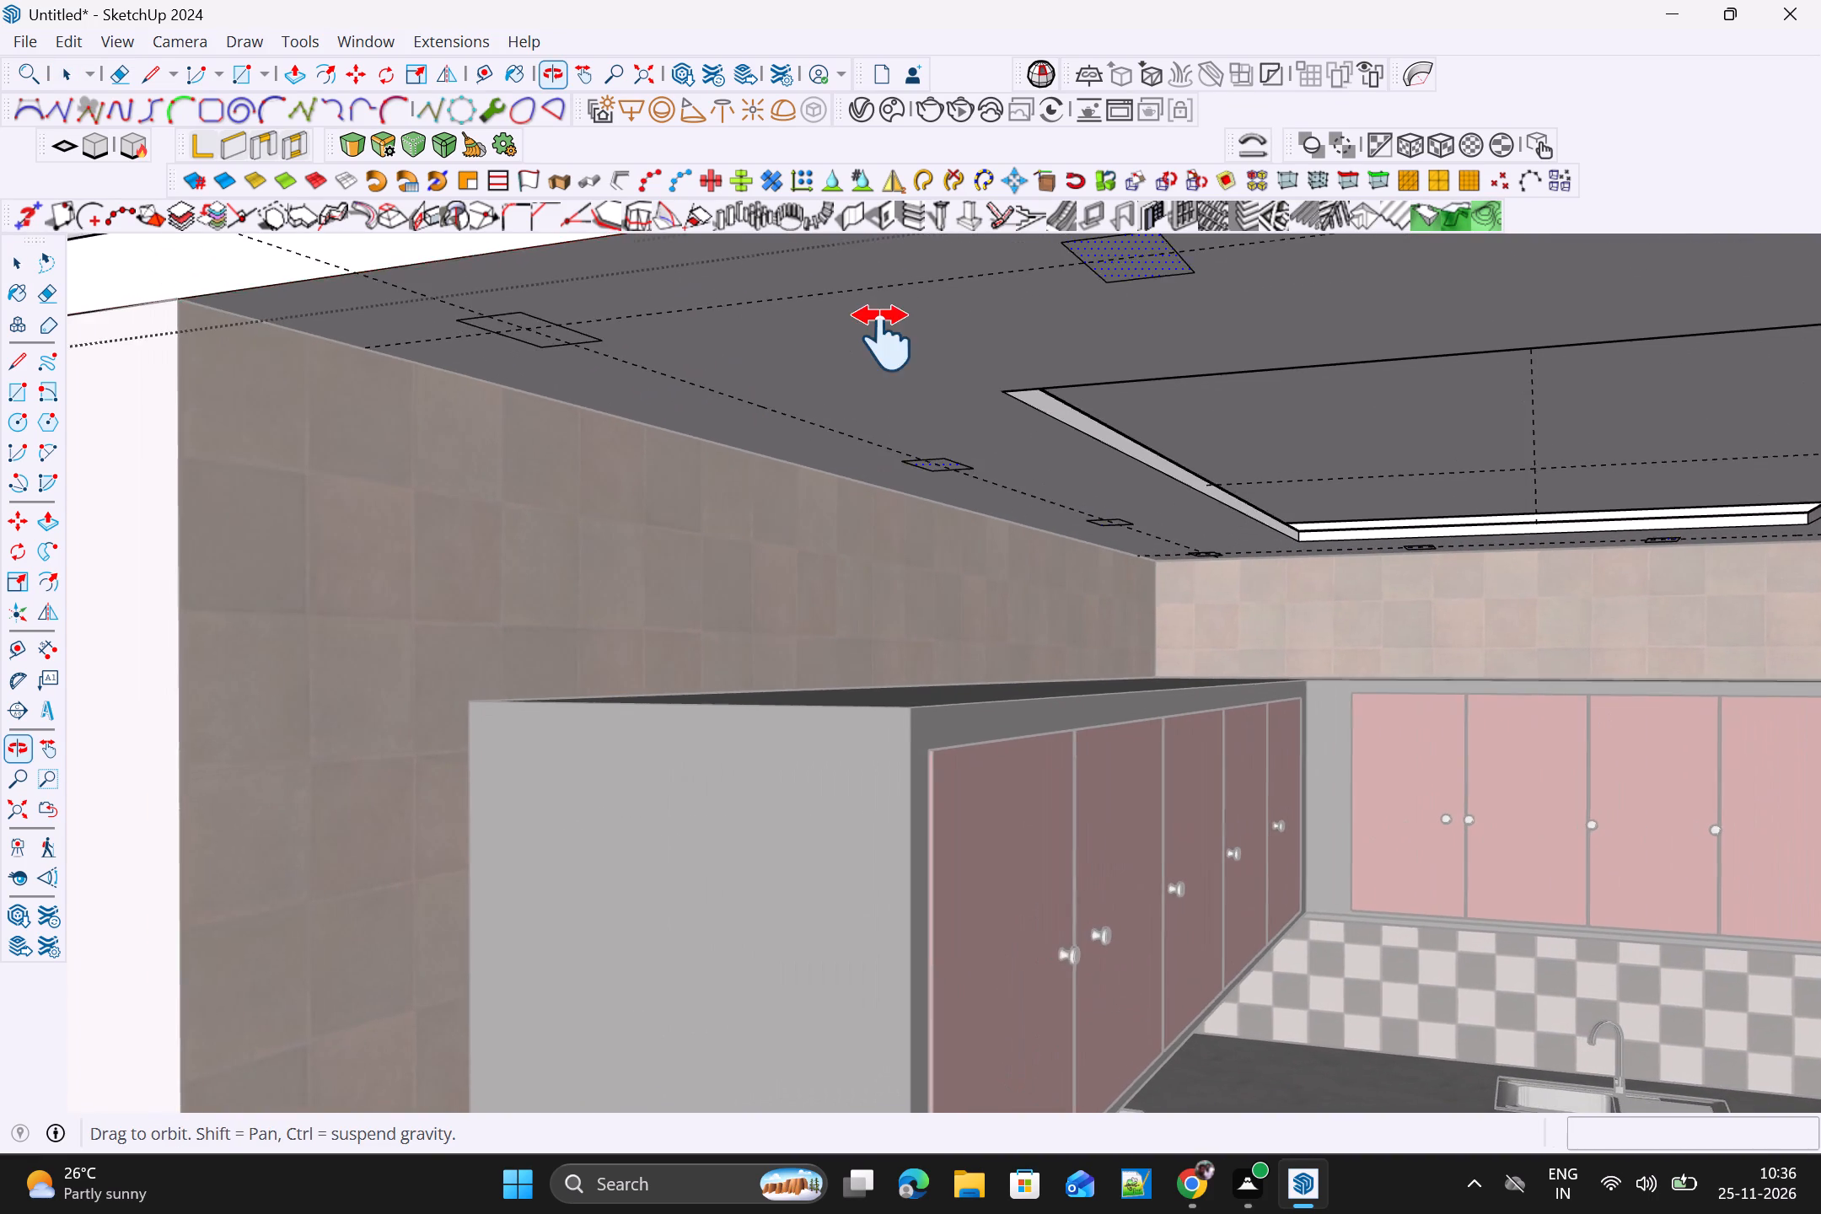
shift+middle_drag(883, 338, 905, 328)
shift+scroll(701, 237, up, 8)
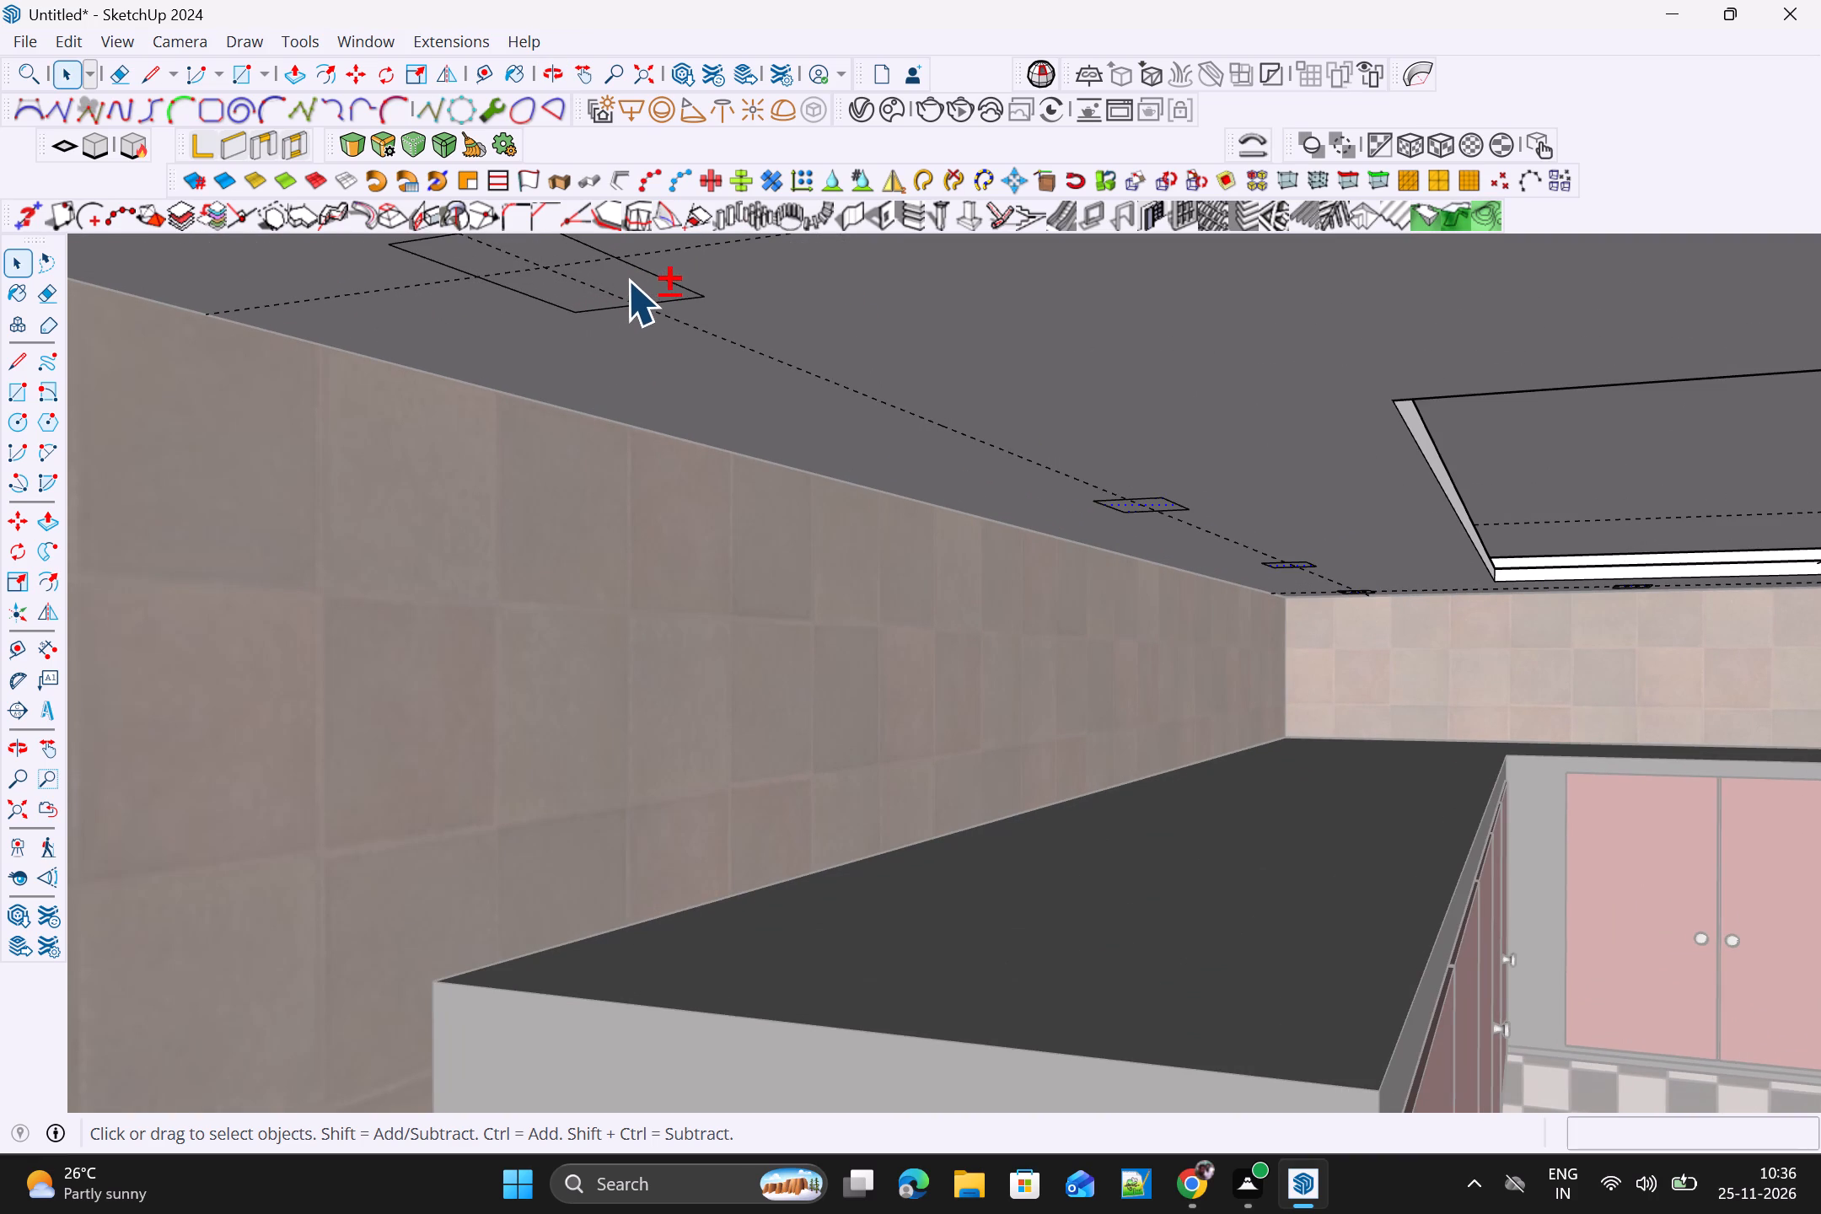
shift+click(627, 280)
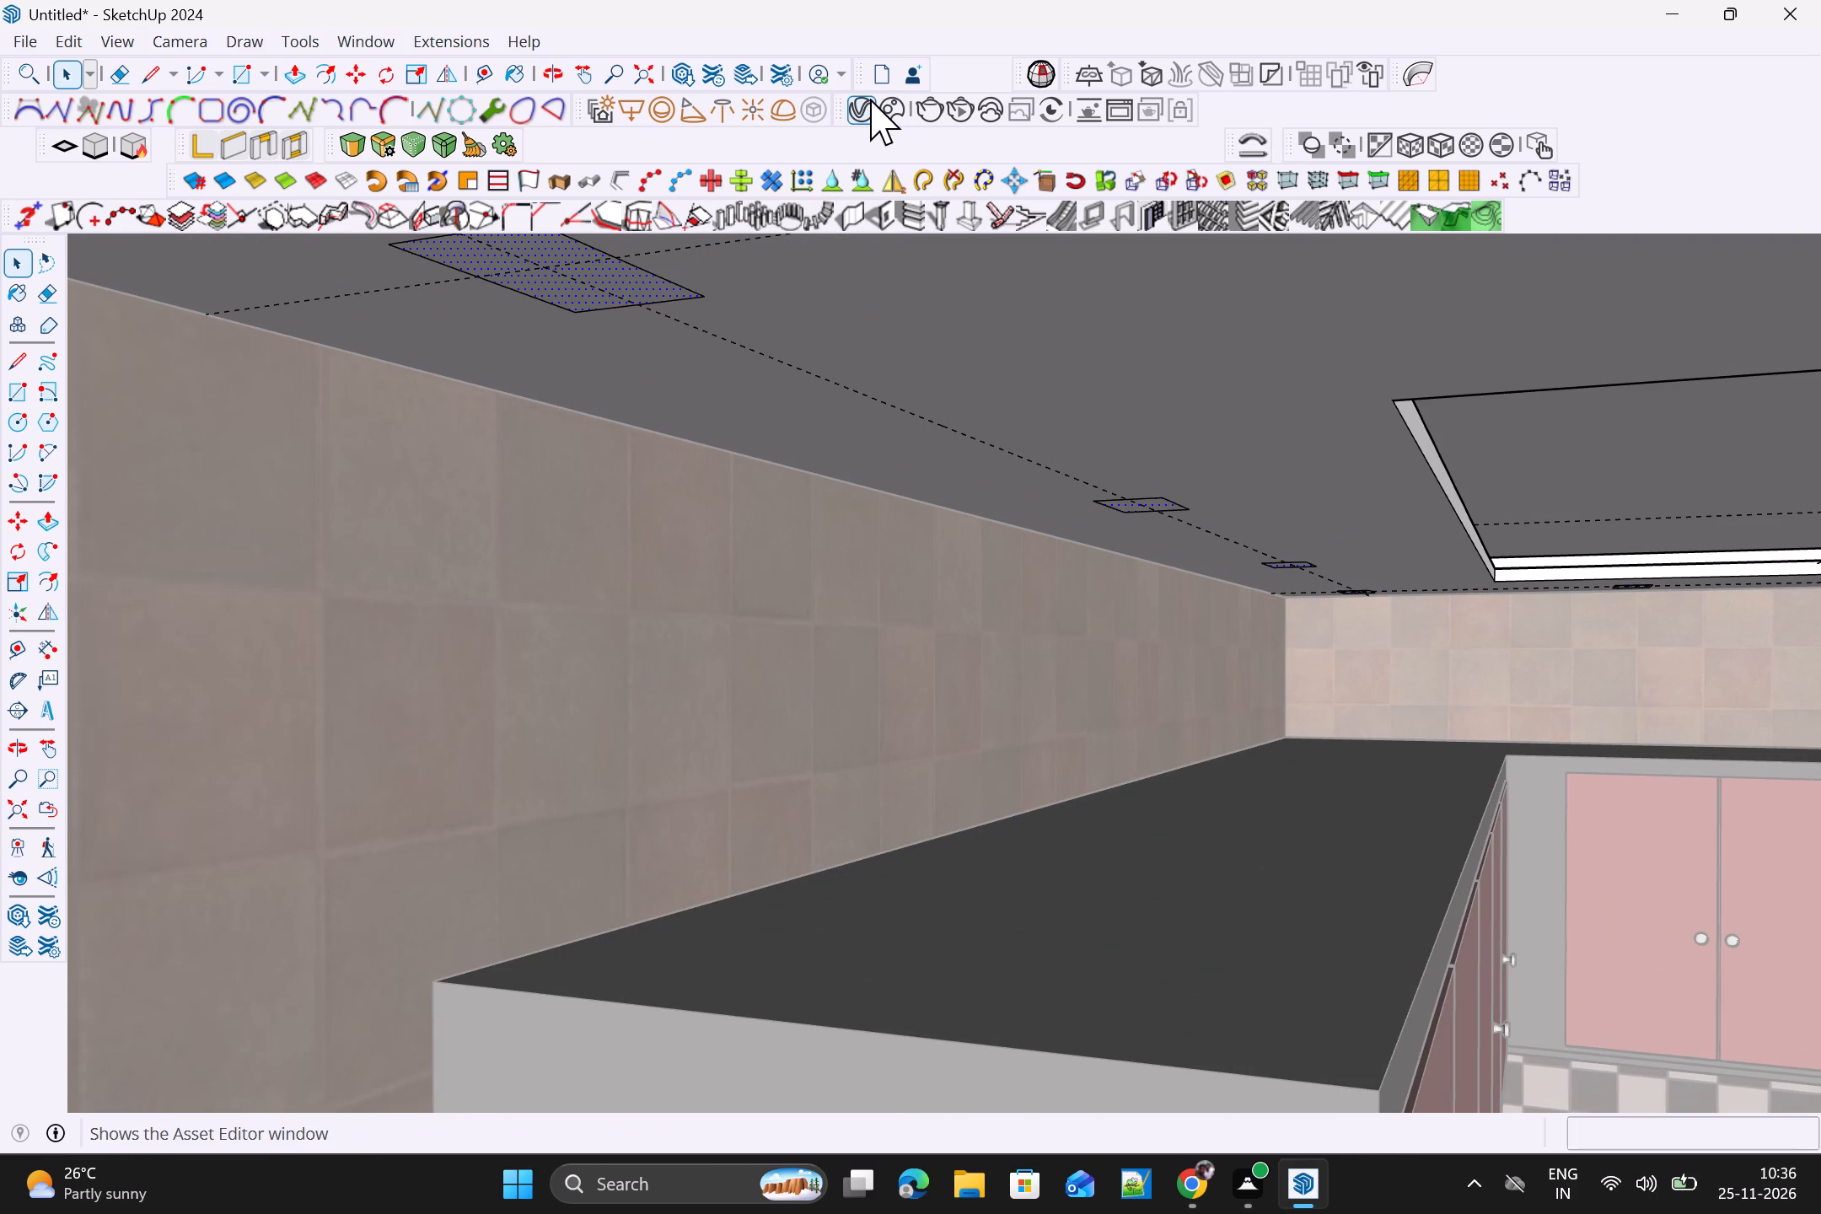
Create a new V-Ray Emissive material and apply it to the selected ceiling rectangles.
click(870, 99)
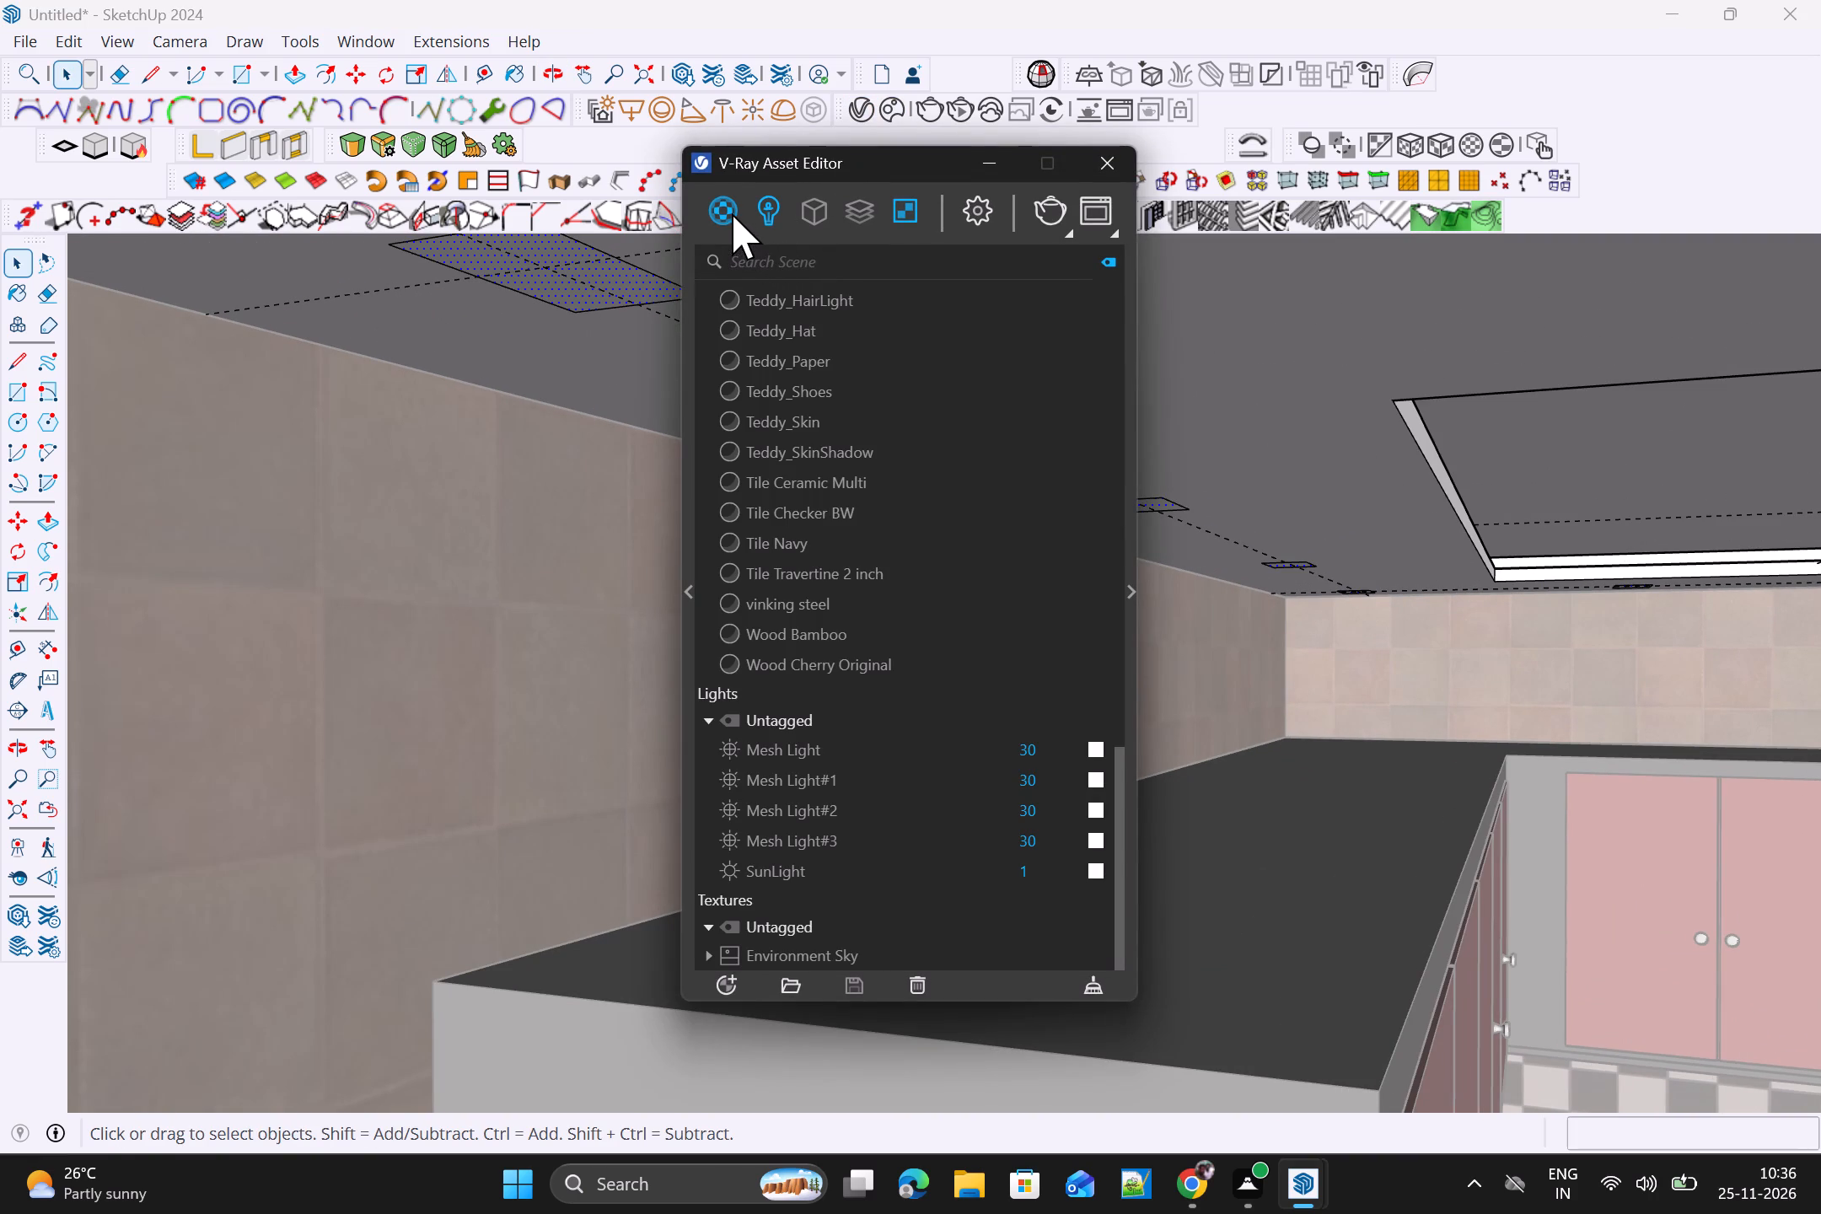
right_click(732, 213)
click(789, 289)
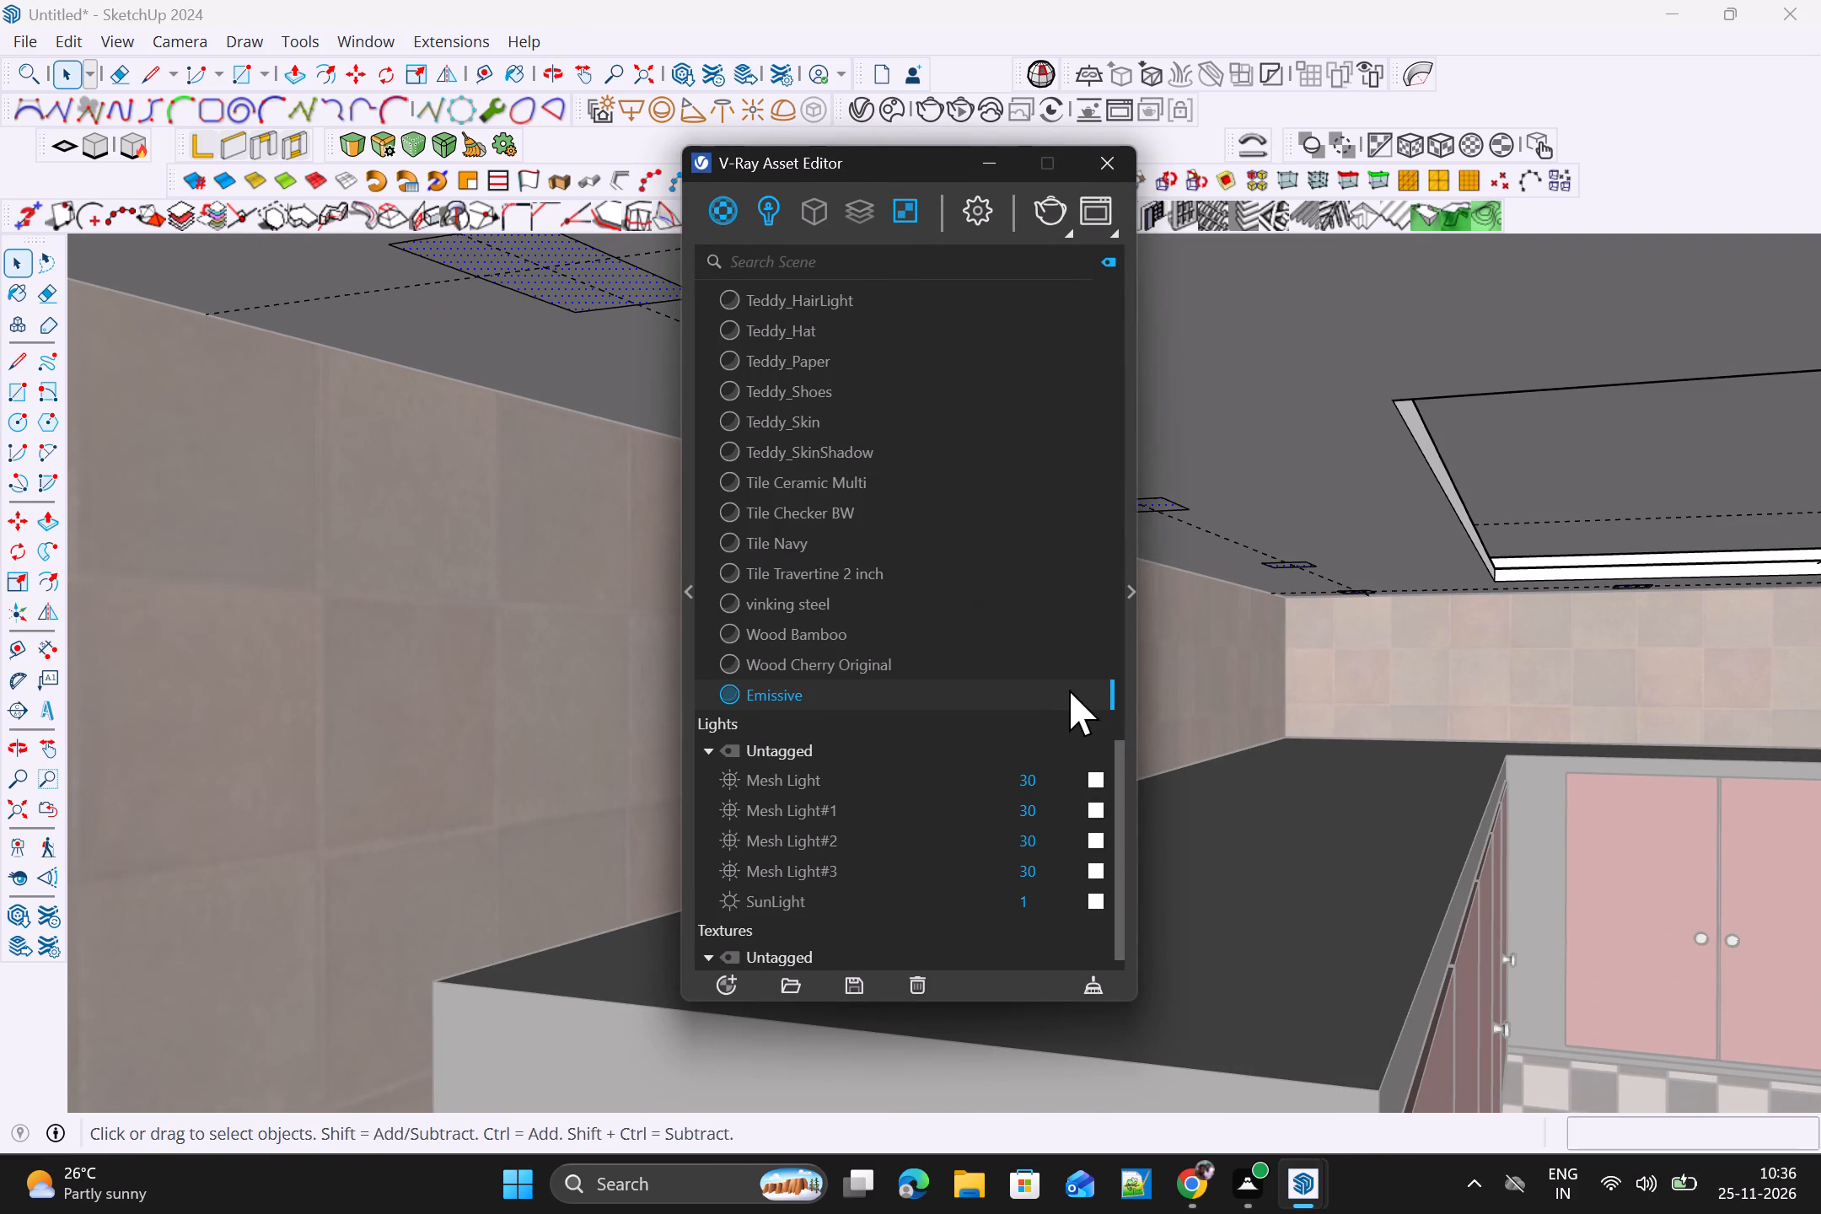
right_click(1071, 690)
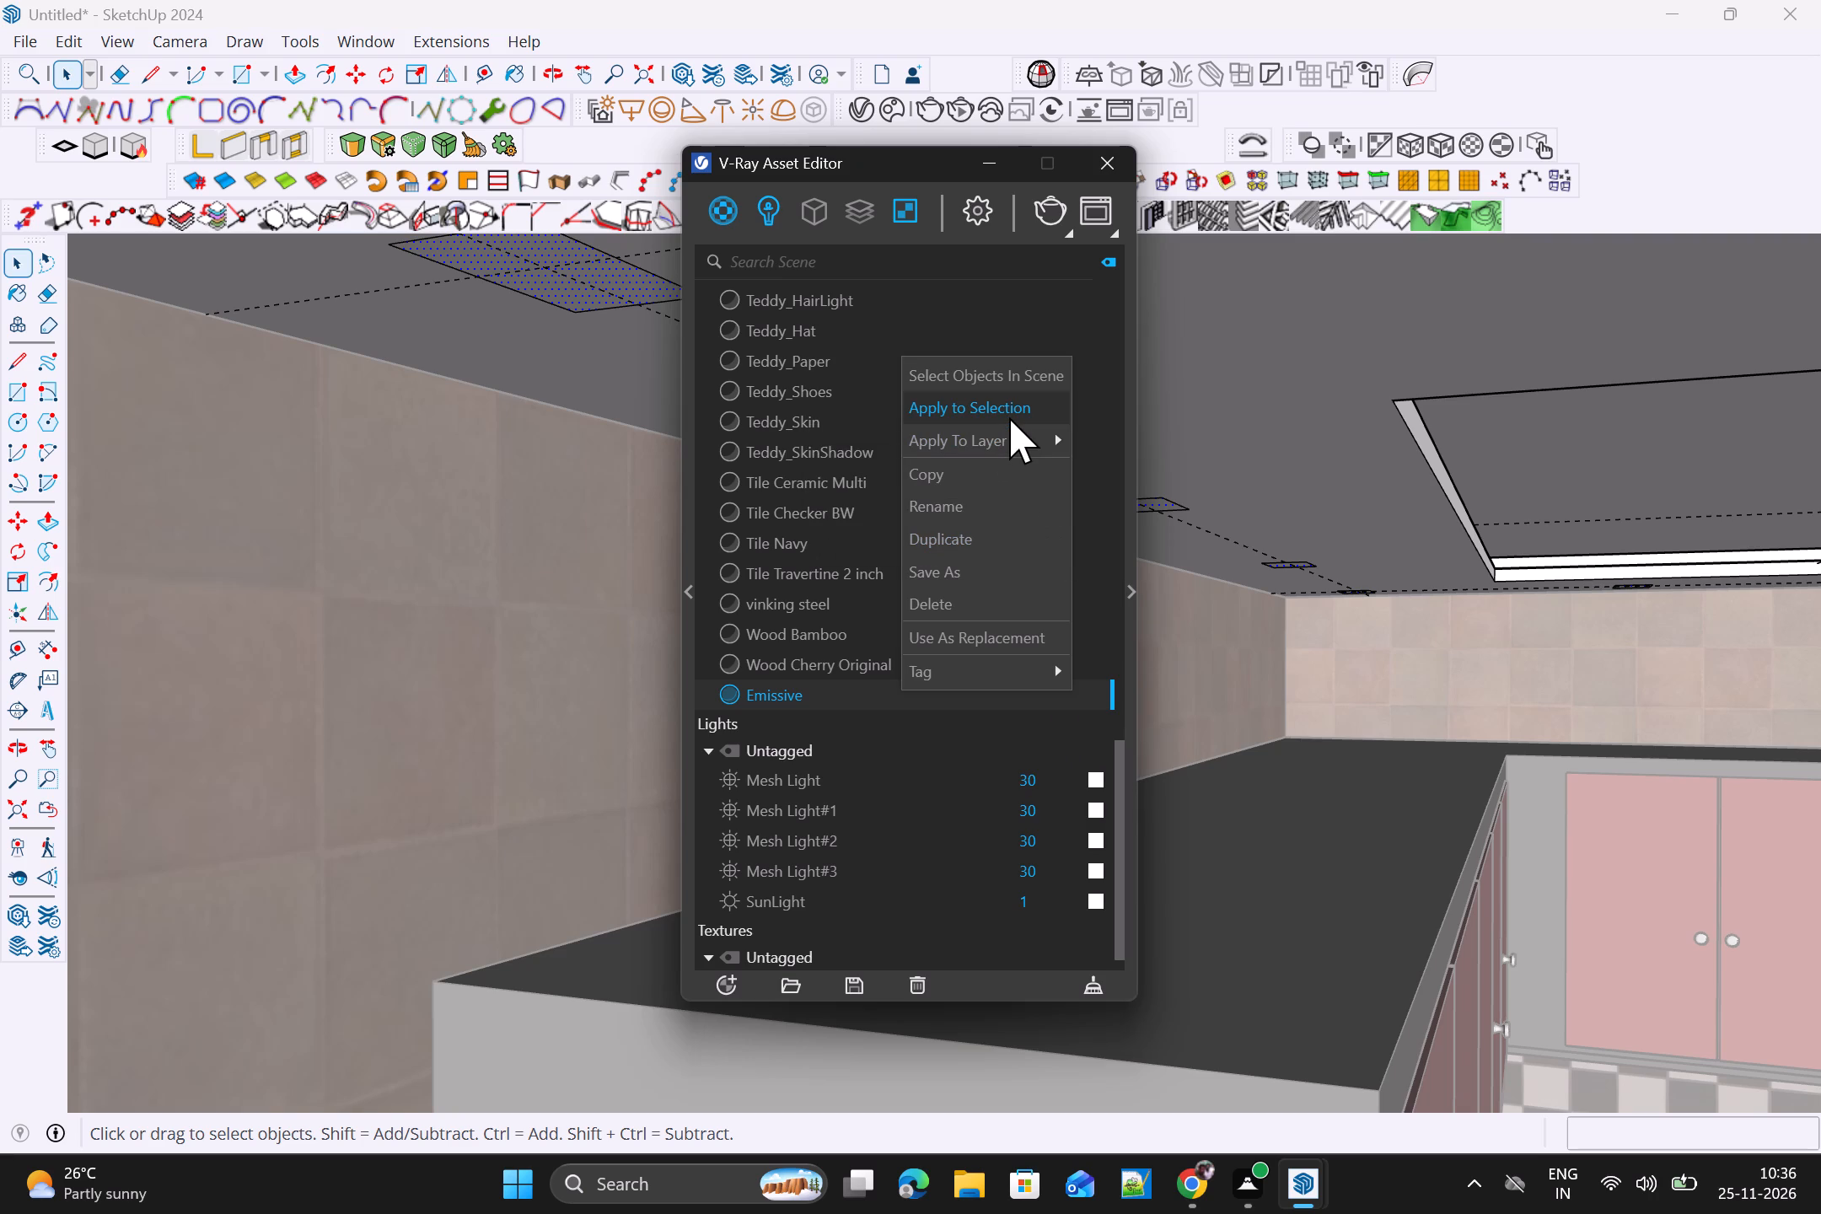
click(1009, 417)
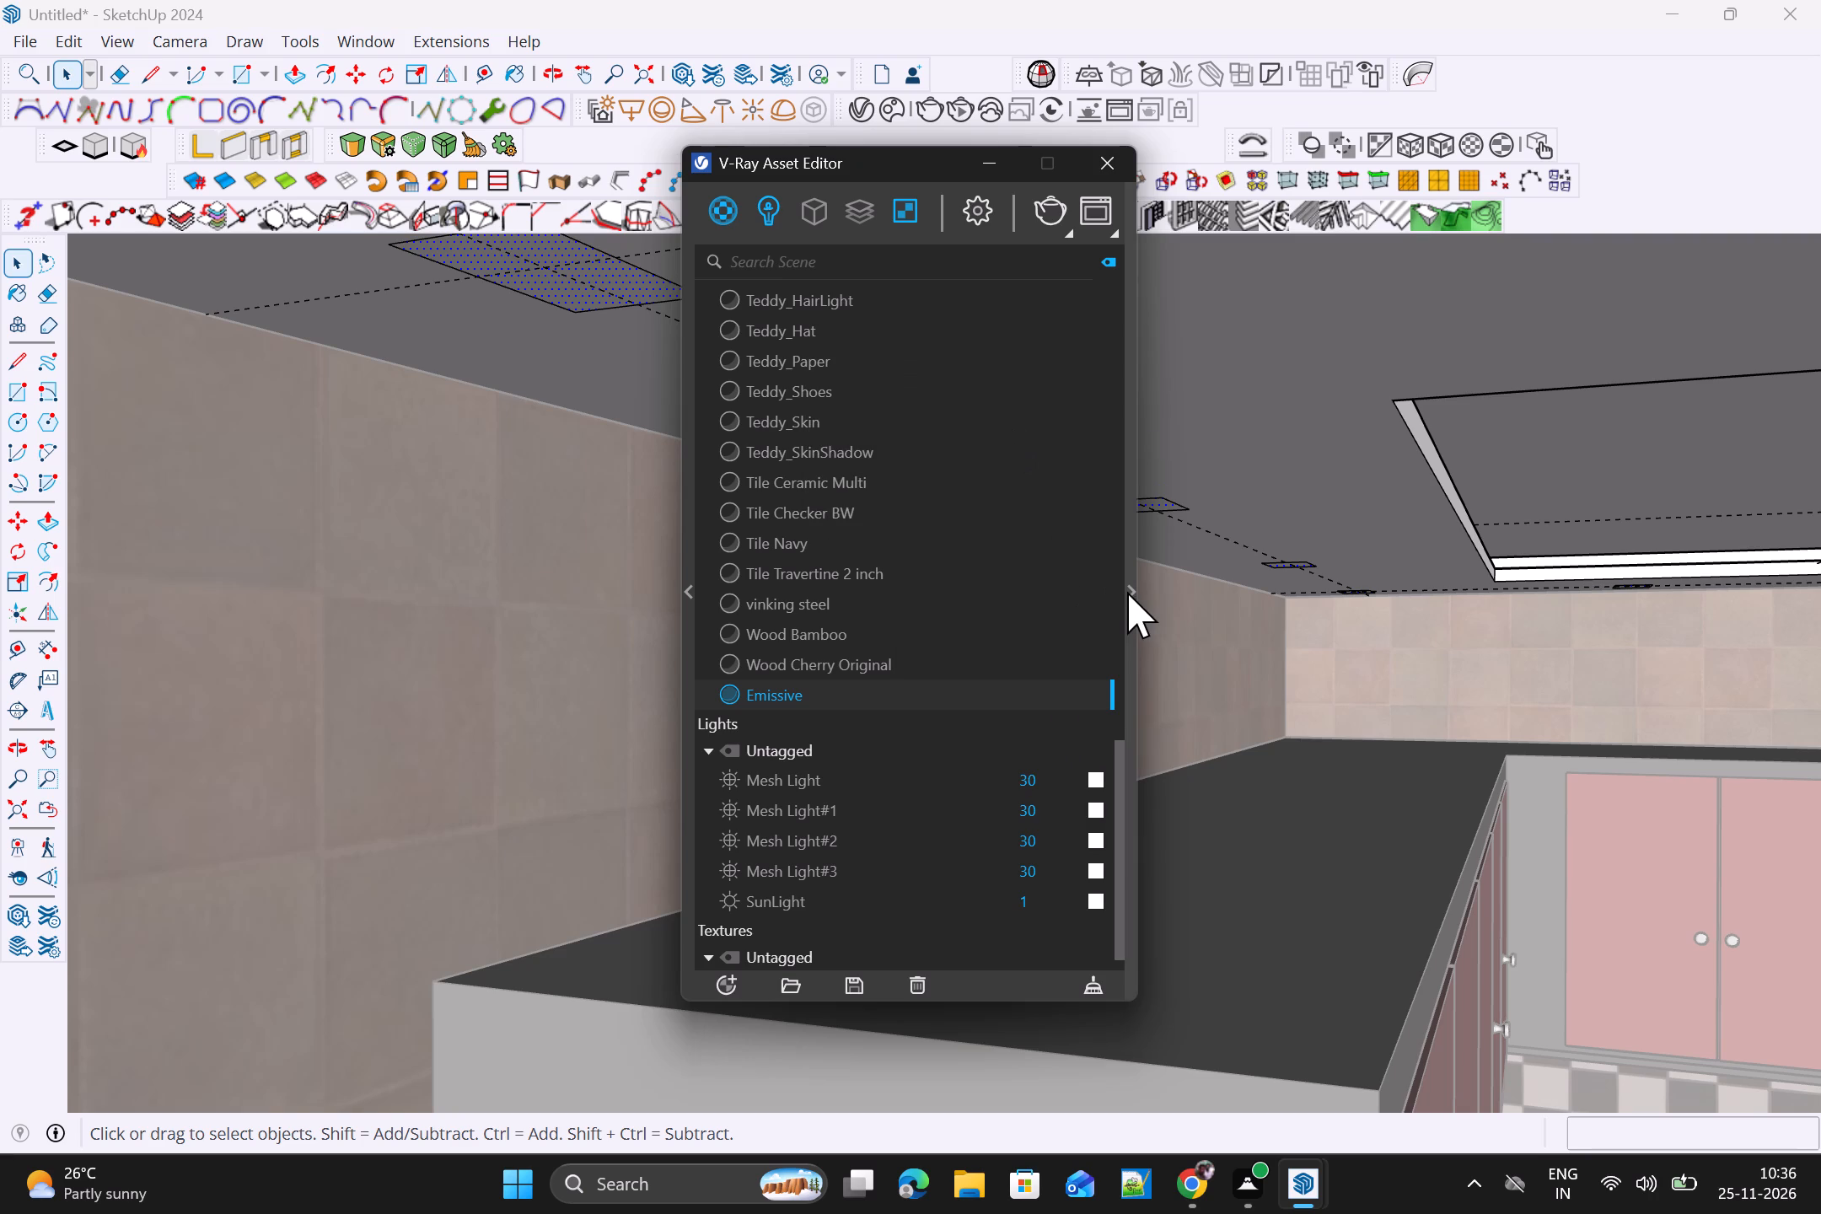
Set the Emissive material's colour to a temperature of 3000 K.
click(1128, 589)
click(1330, 597)
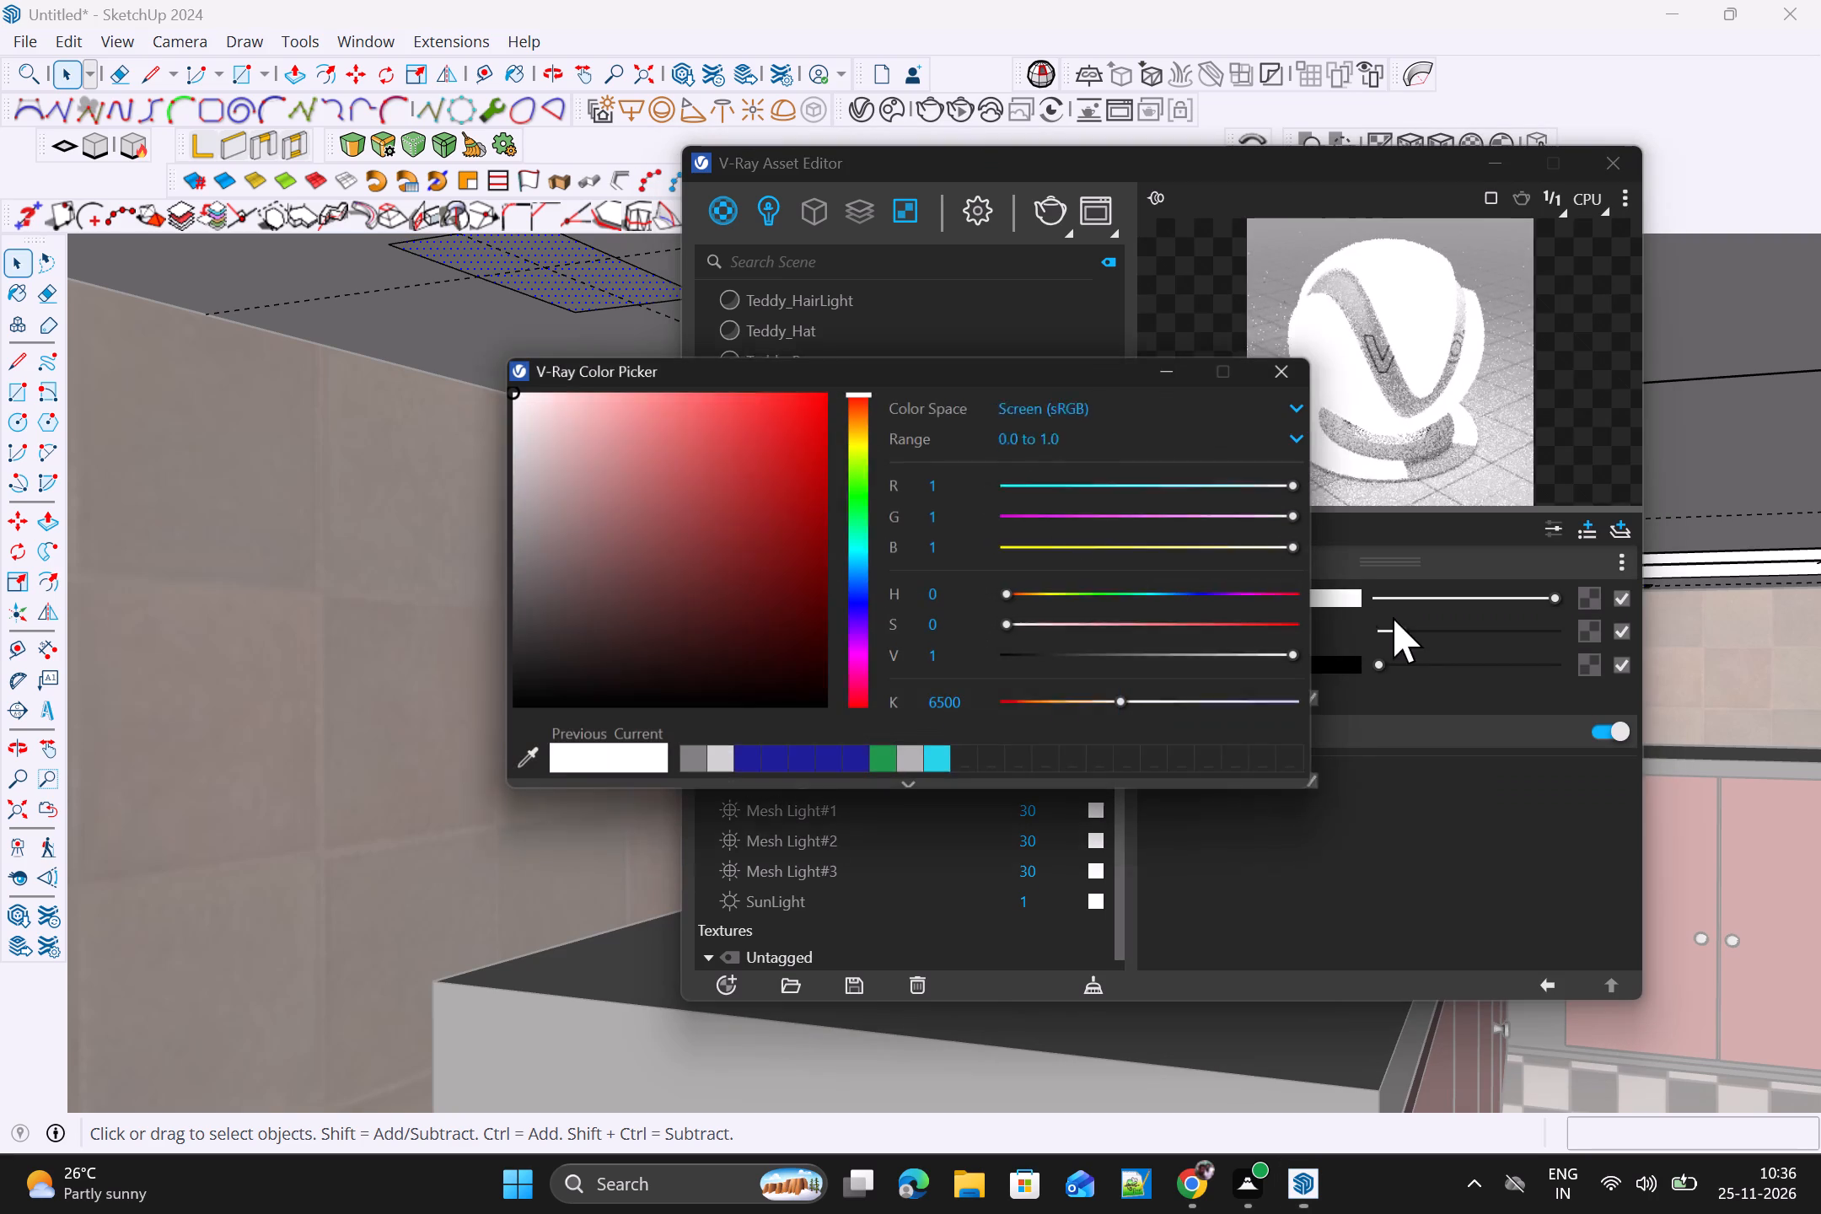
click(952, 705)
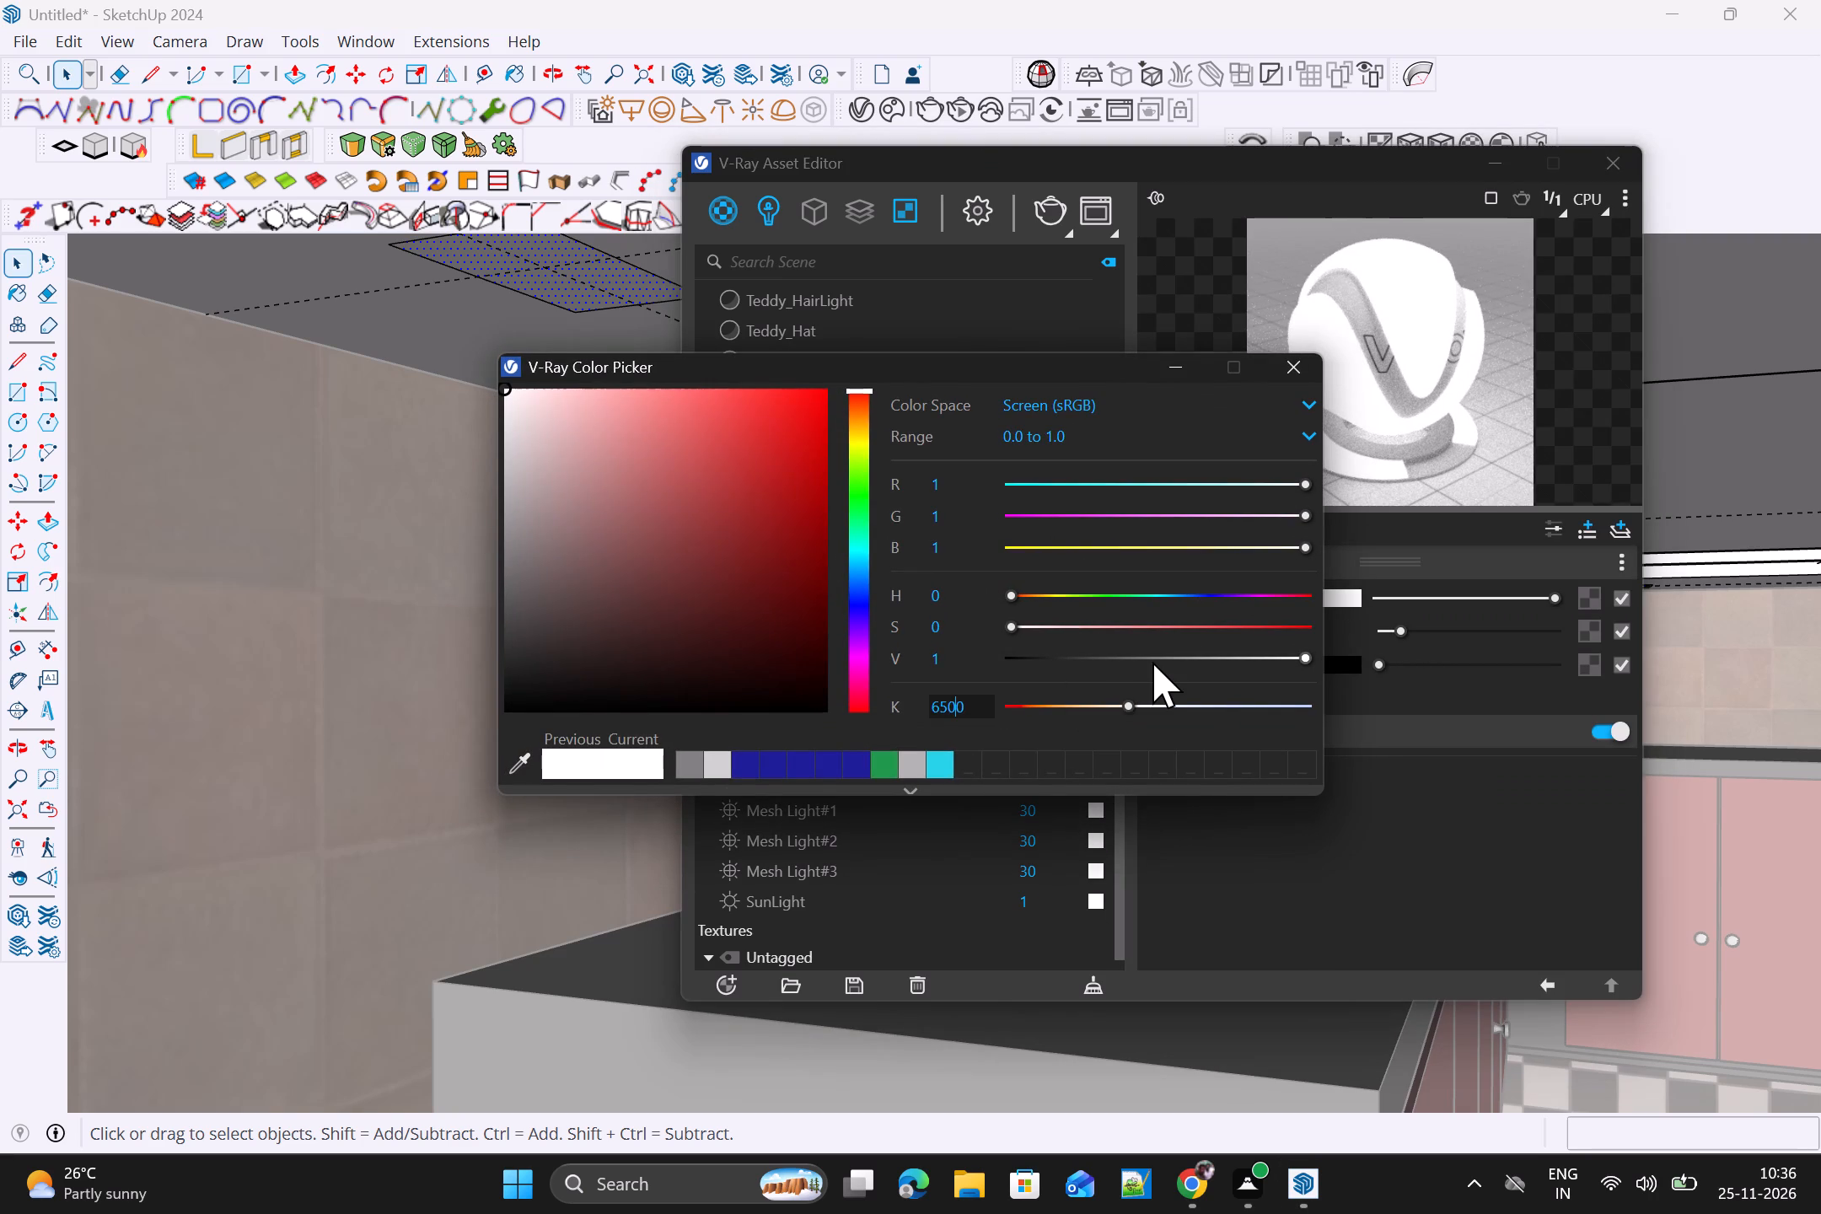
key(Left)
key(BackSpace)
key(BackSpace)
text(30)
key(Return)
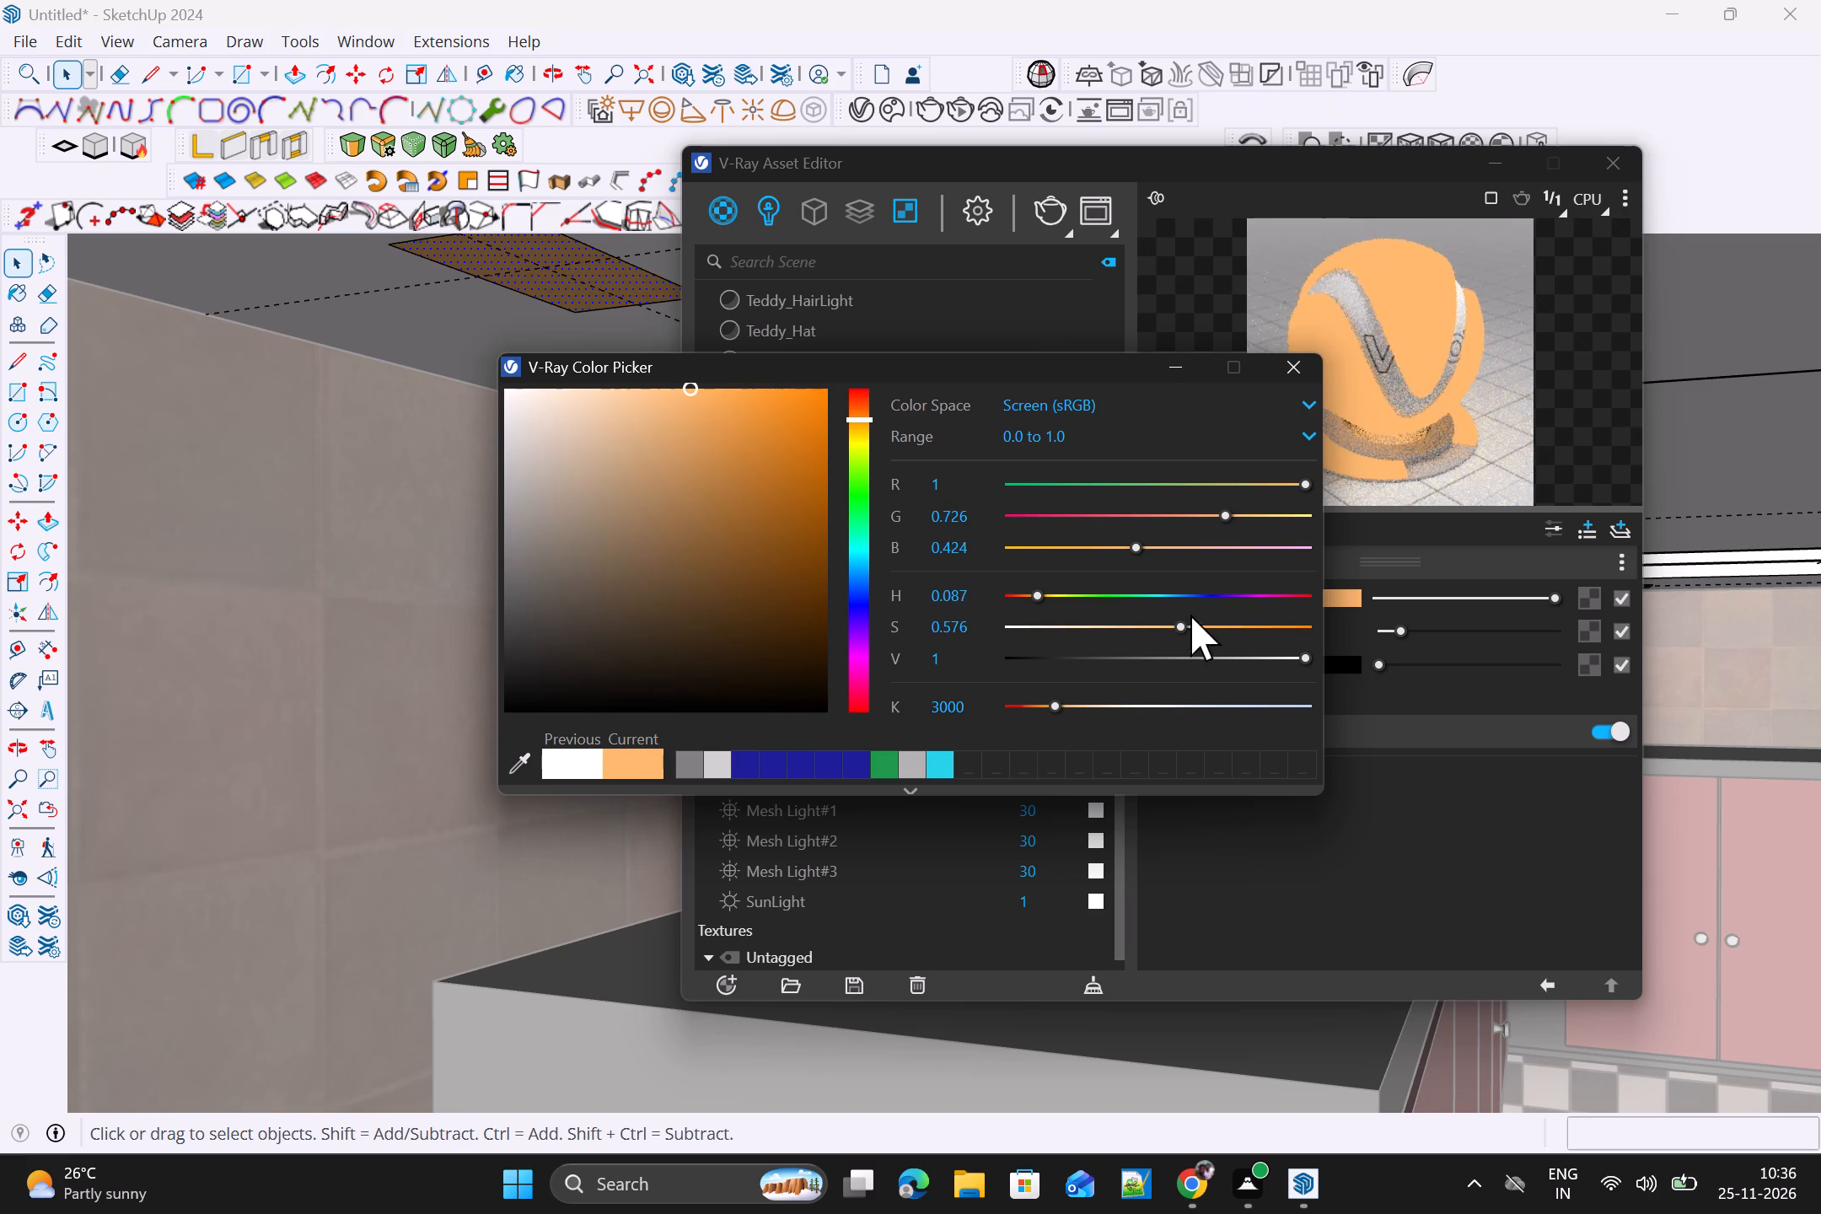
click(1297, 372)
Raise the Emissive material's intensity to 8.6 and close the V-Ray Asset Editor.
drag(1402, 632, 1428, 636)
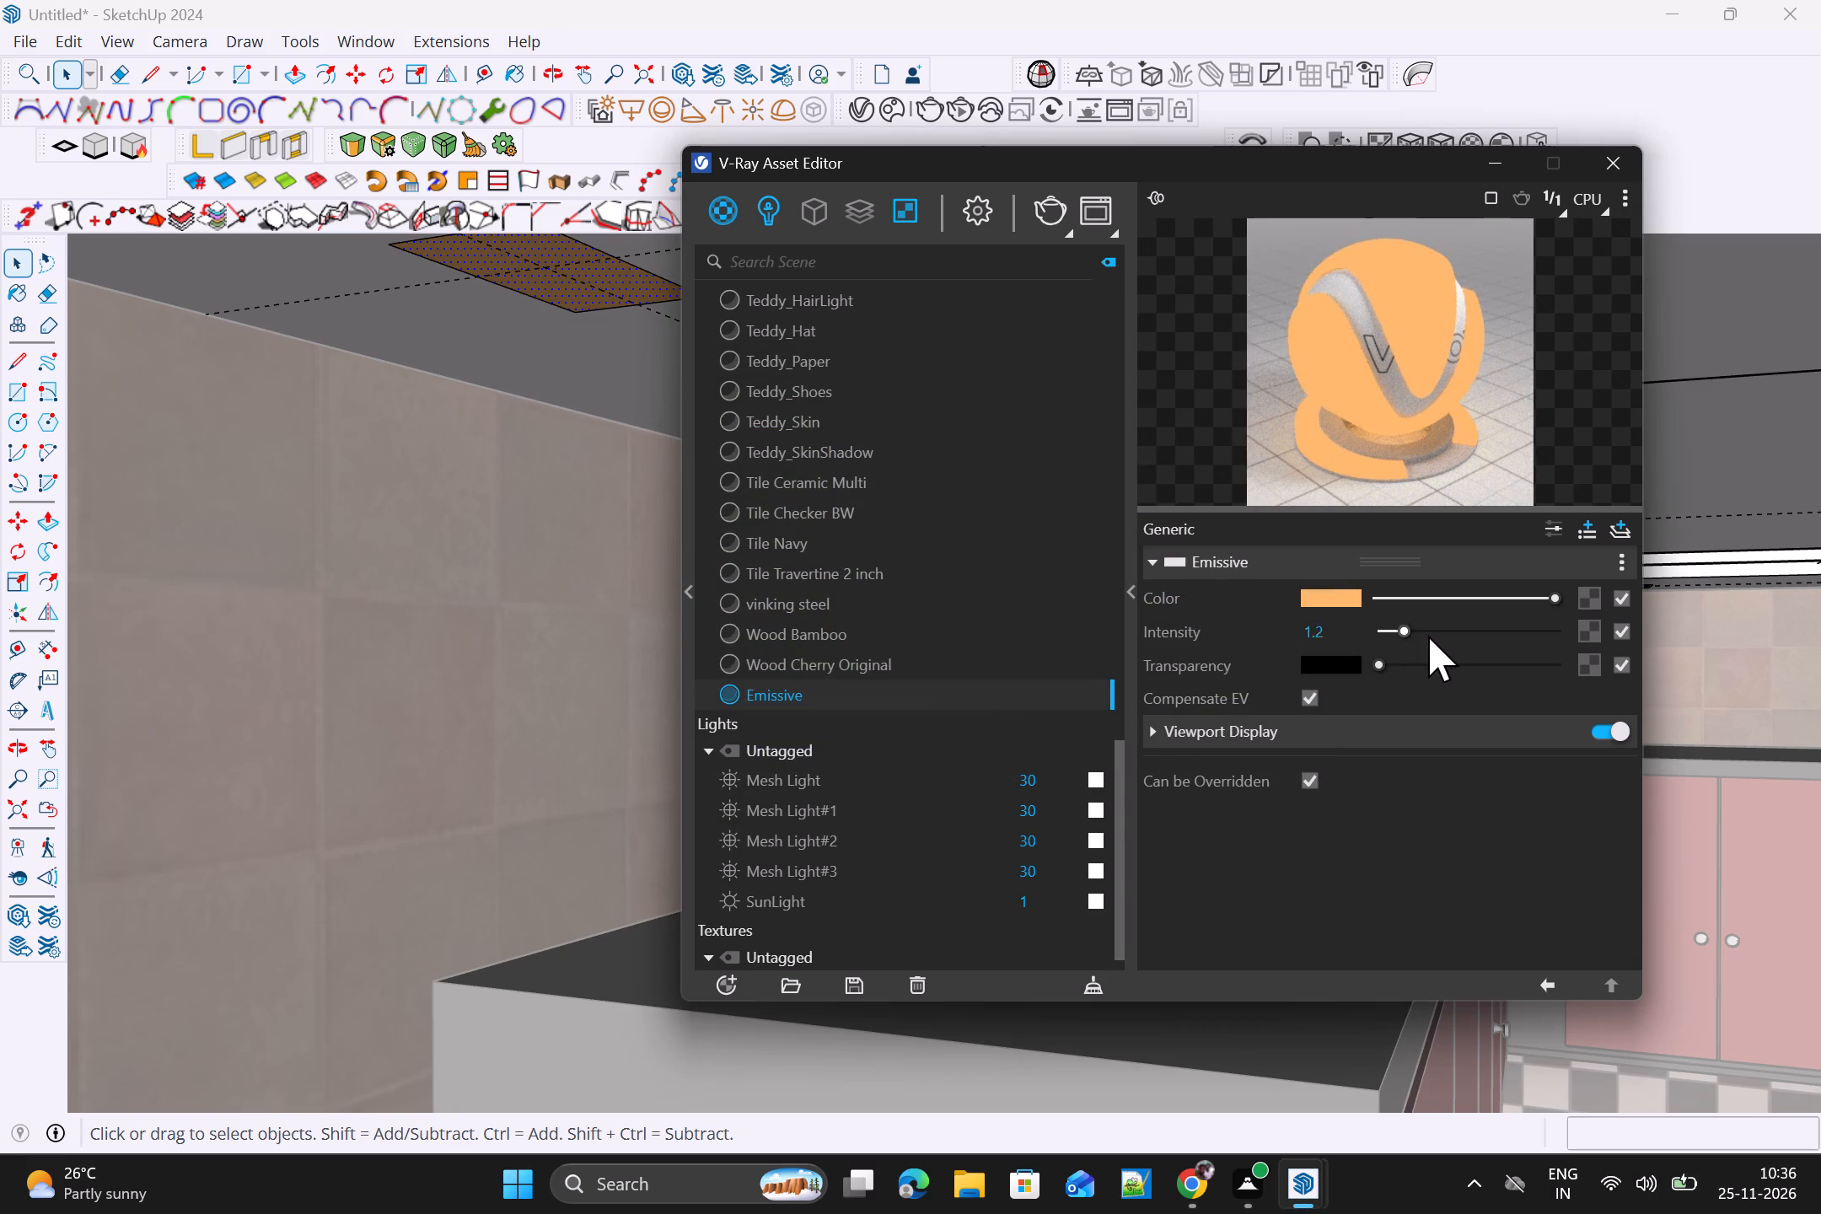
drag(1428, 636, 1530, 637)
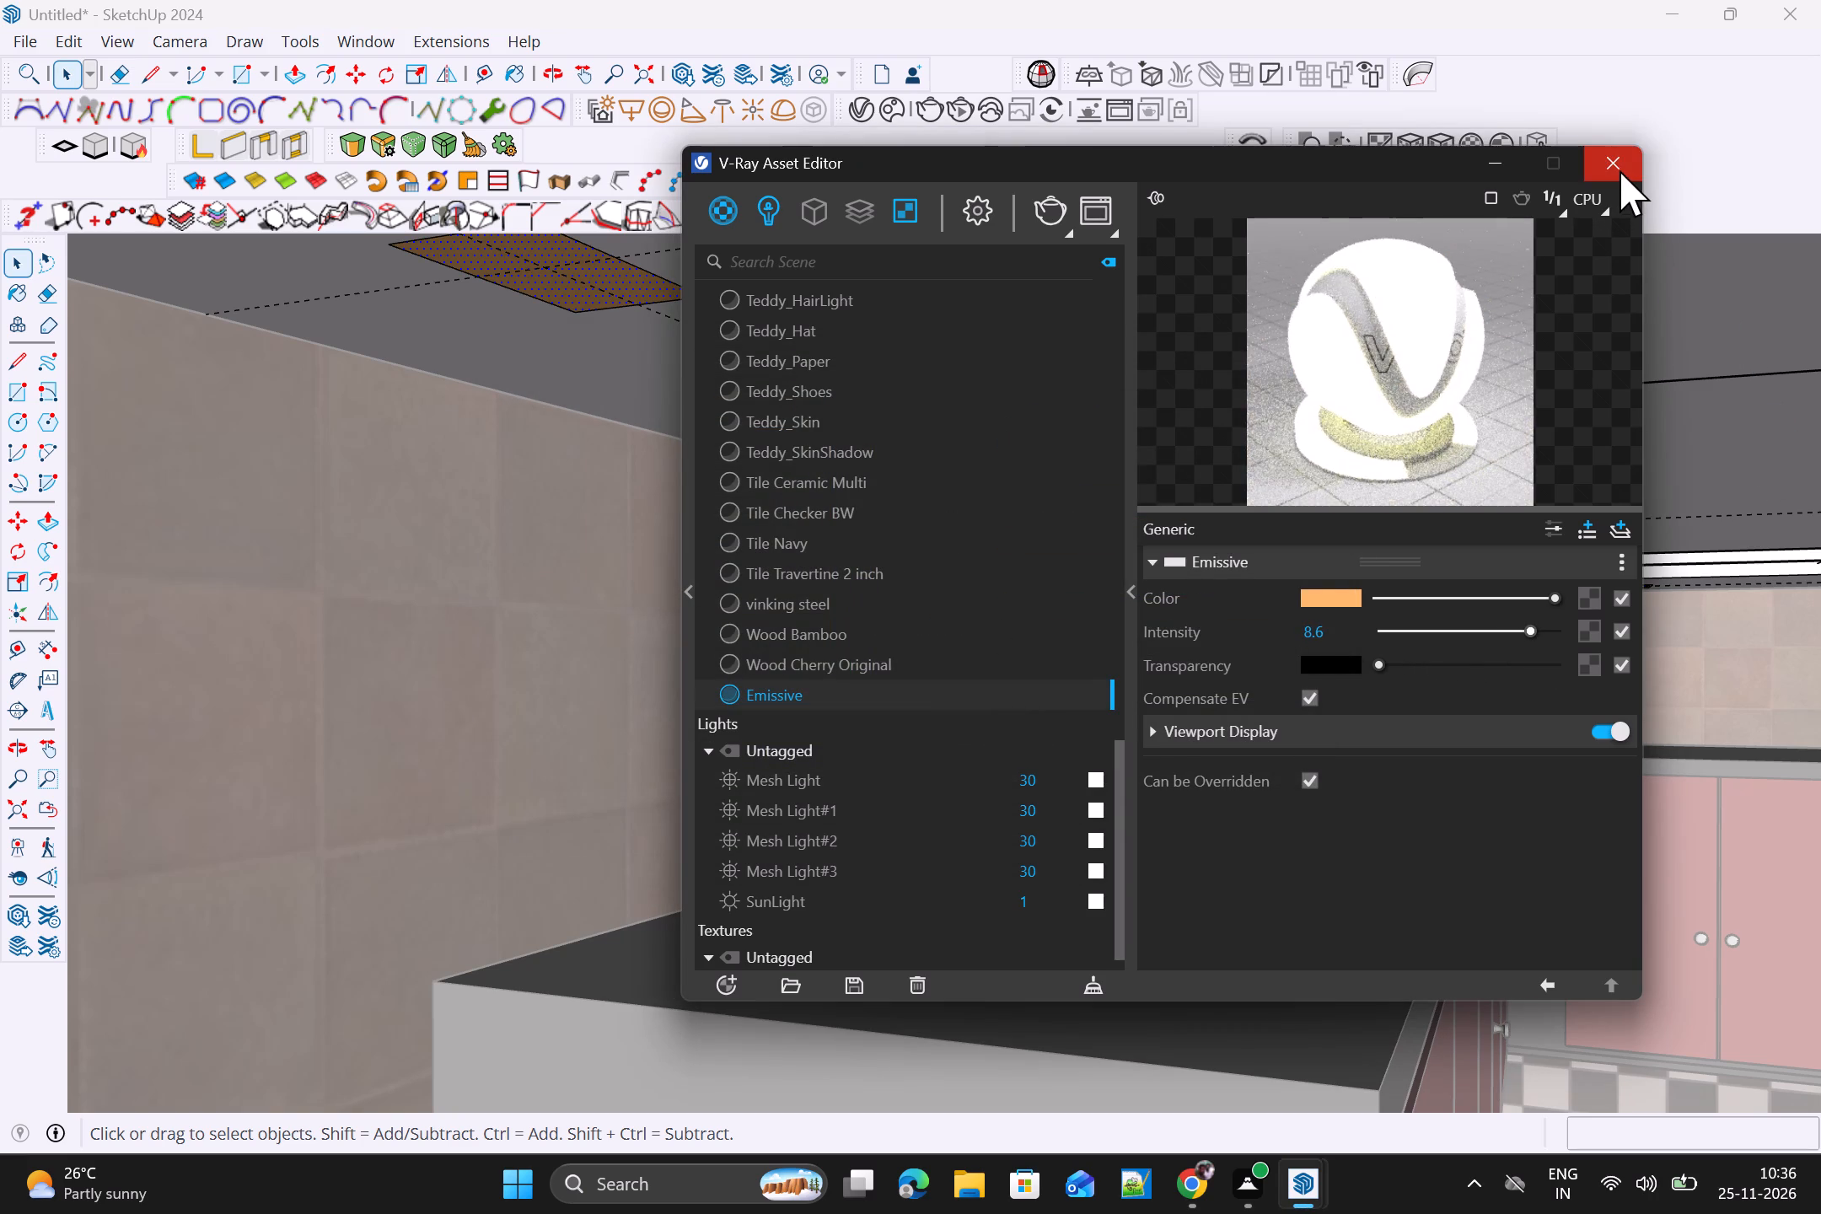
click(1620, 170)
Push the open-end corner rectangle on the long cabinet wall side about 1 3/16 inches up into the ceiling.
click(577, 295)
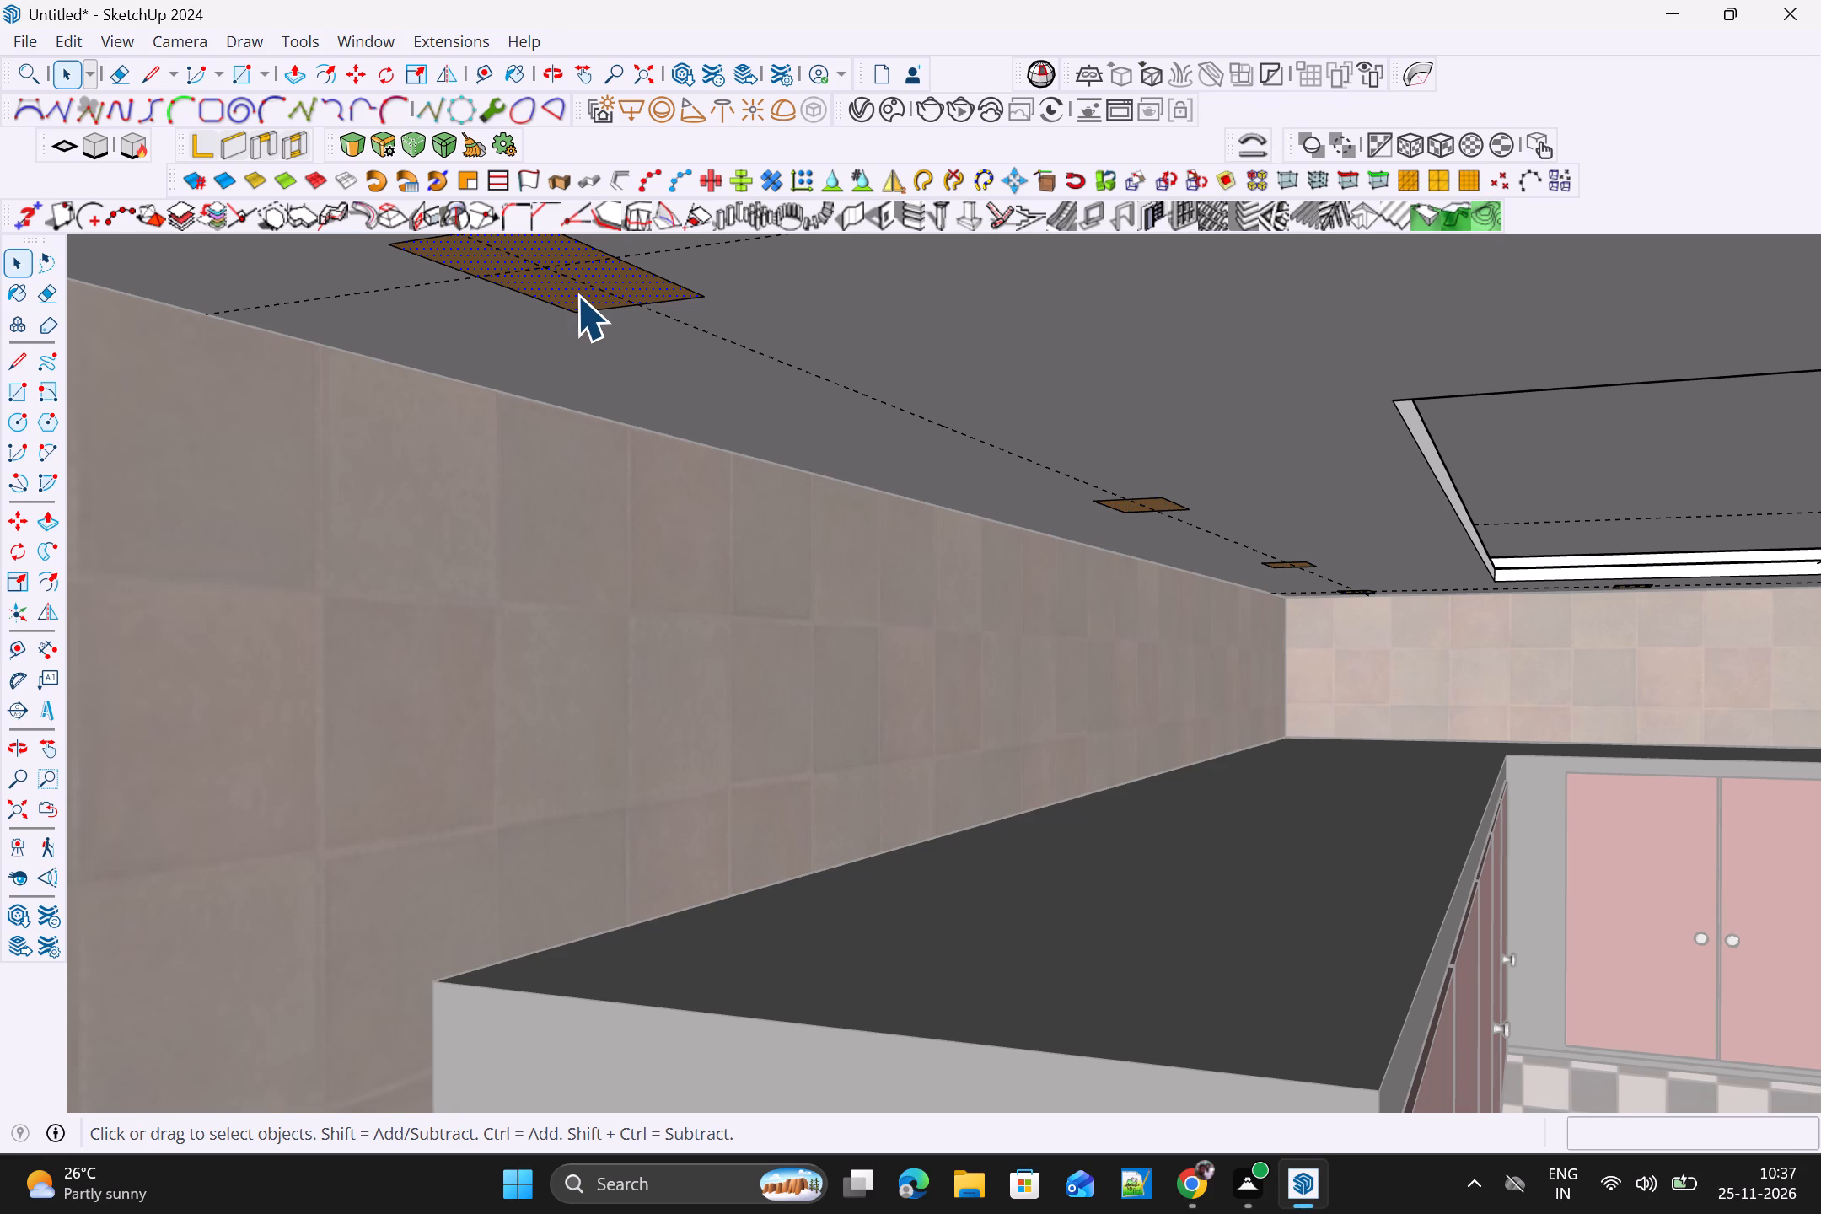
key(p)
scroll(570, 292, up, 4)
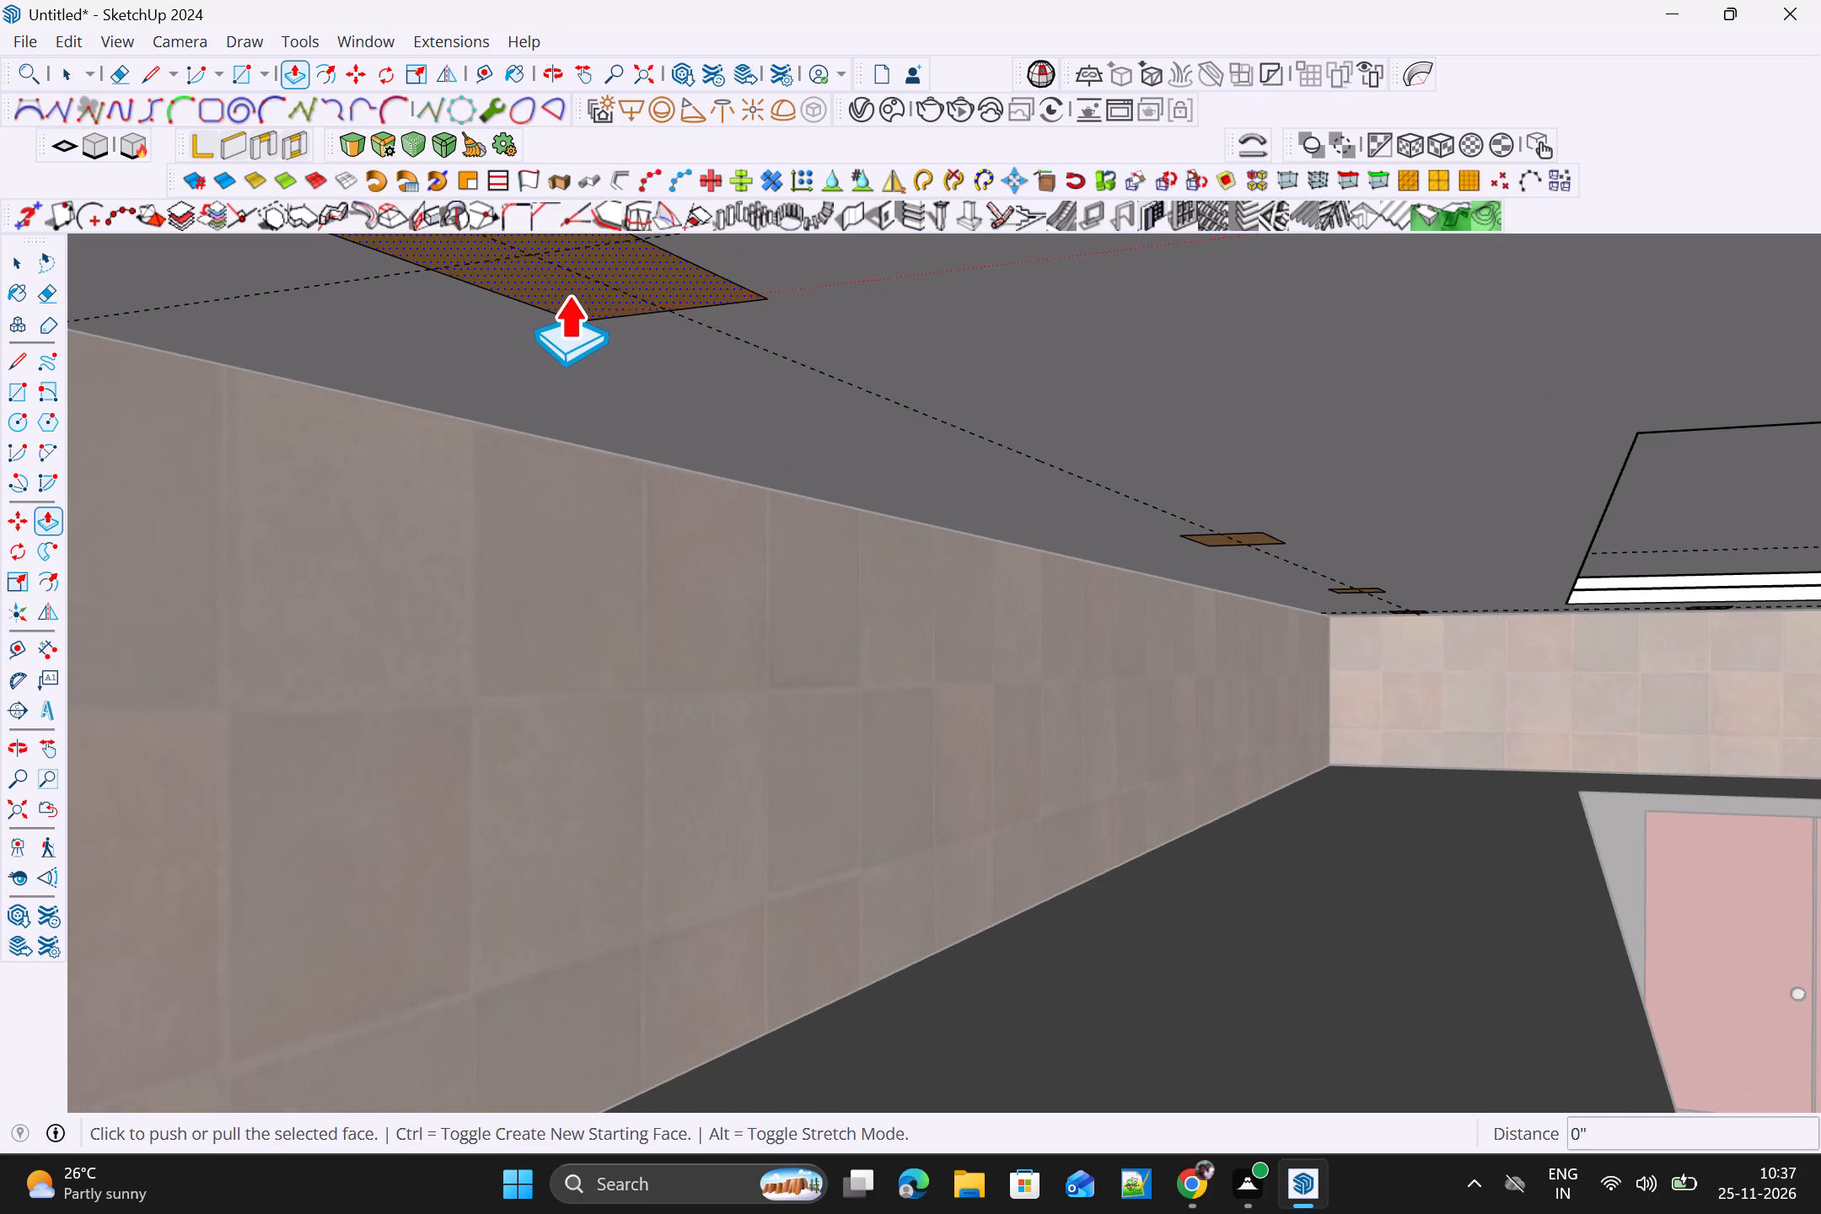
click(568, 293)
scroll(572, 242, up, 2)
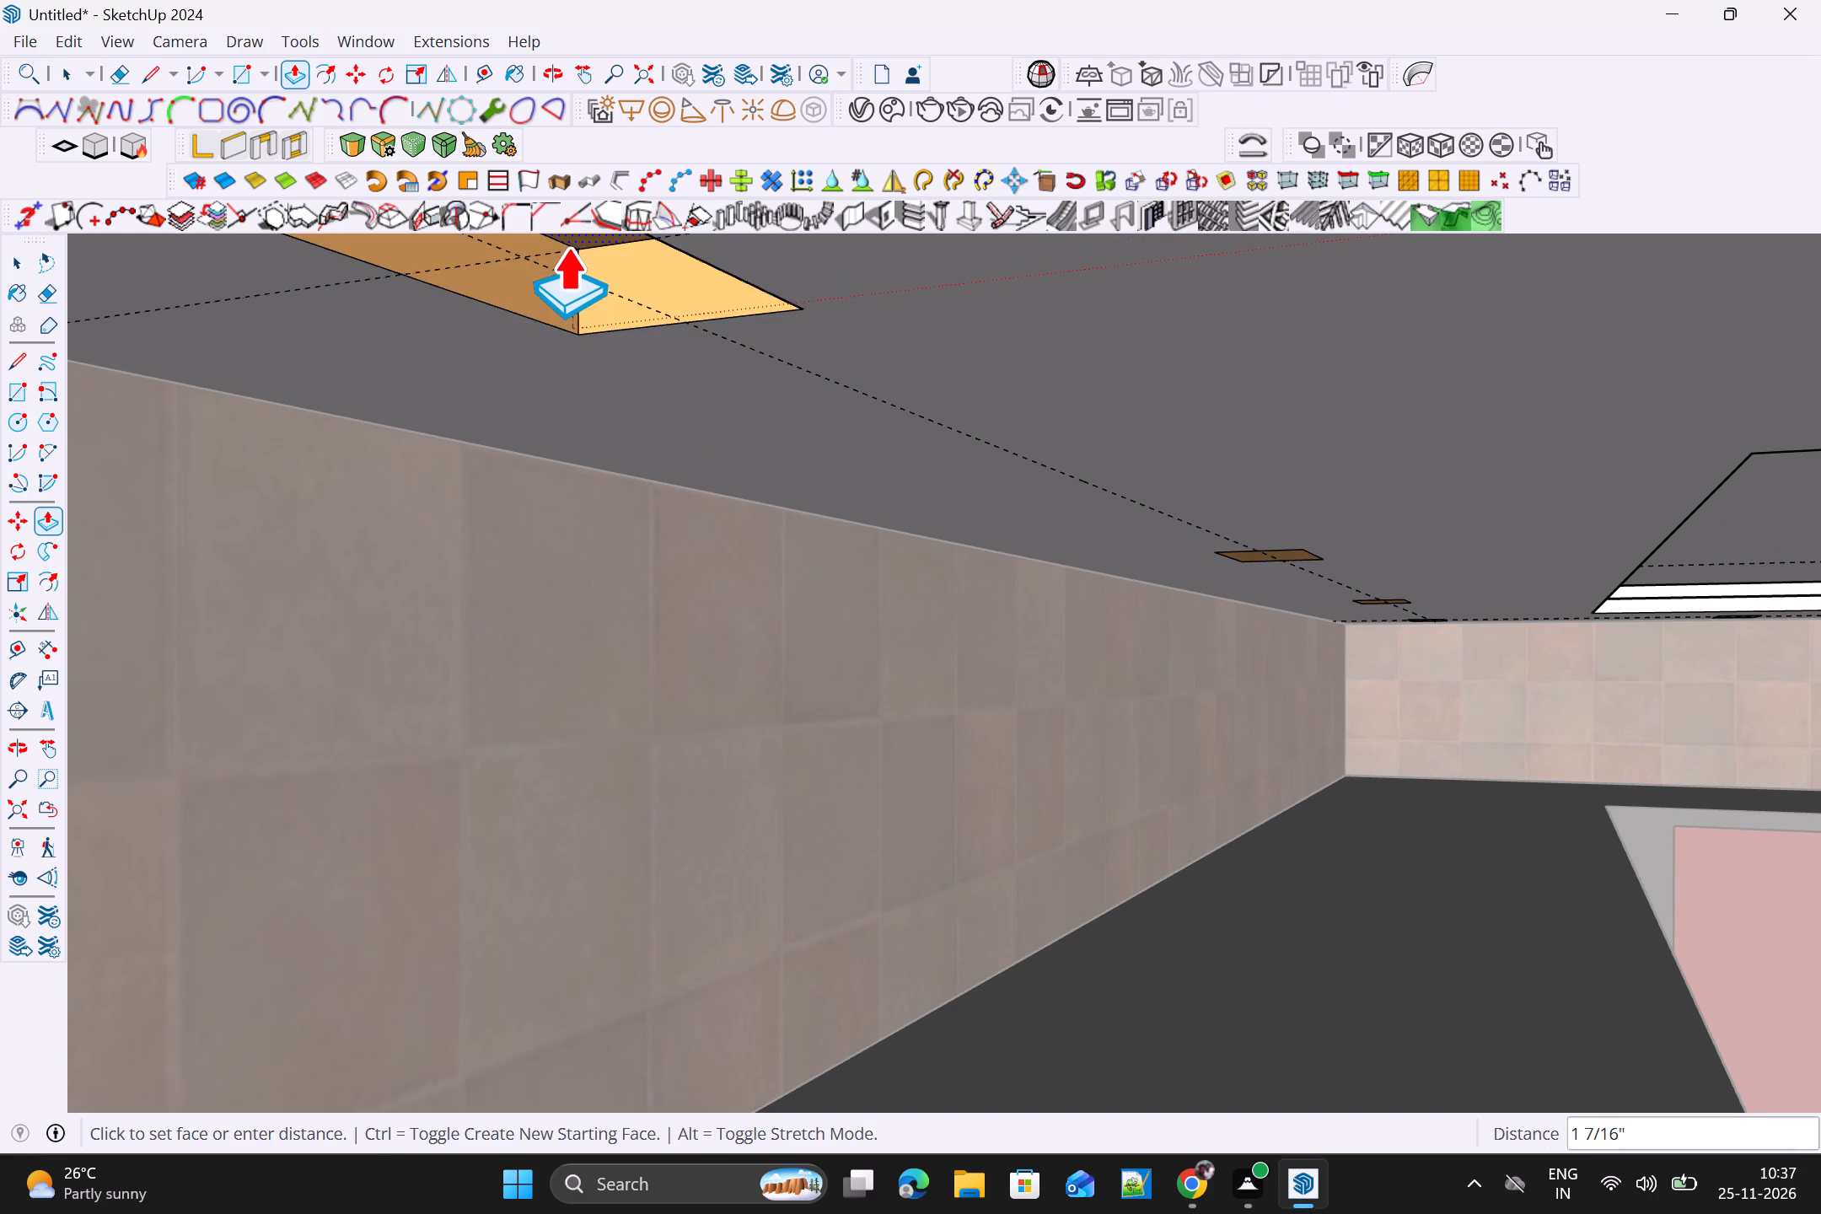
scroll(561, 298, down, 5)
middle_drag(600, 309, 792, 342)
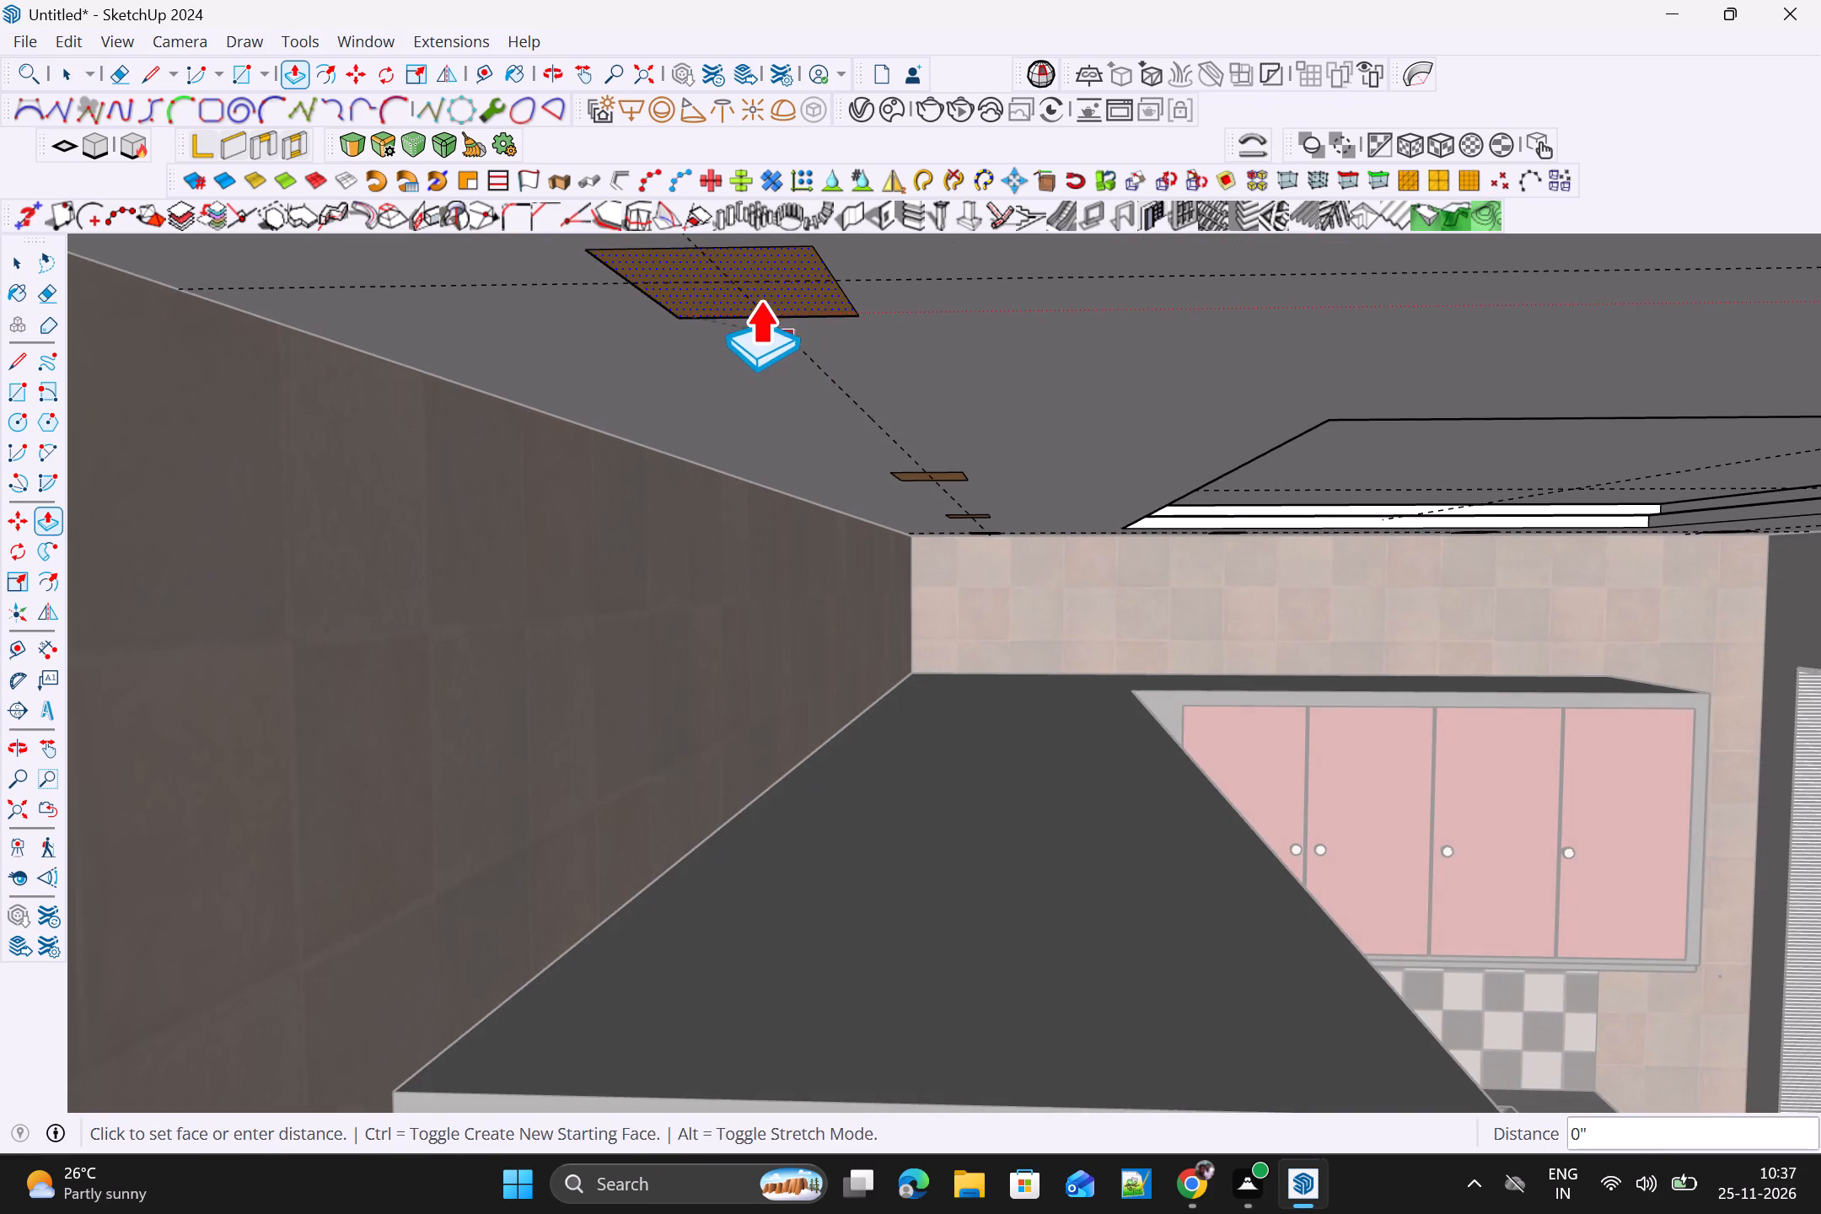
scroll(757, 289, up, 3)
click(751, 260)
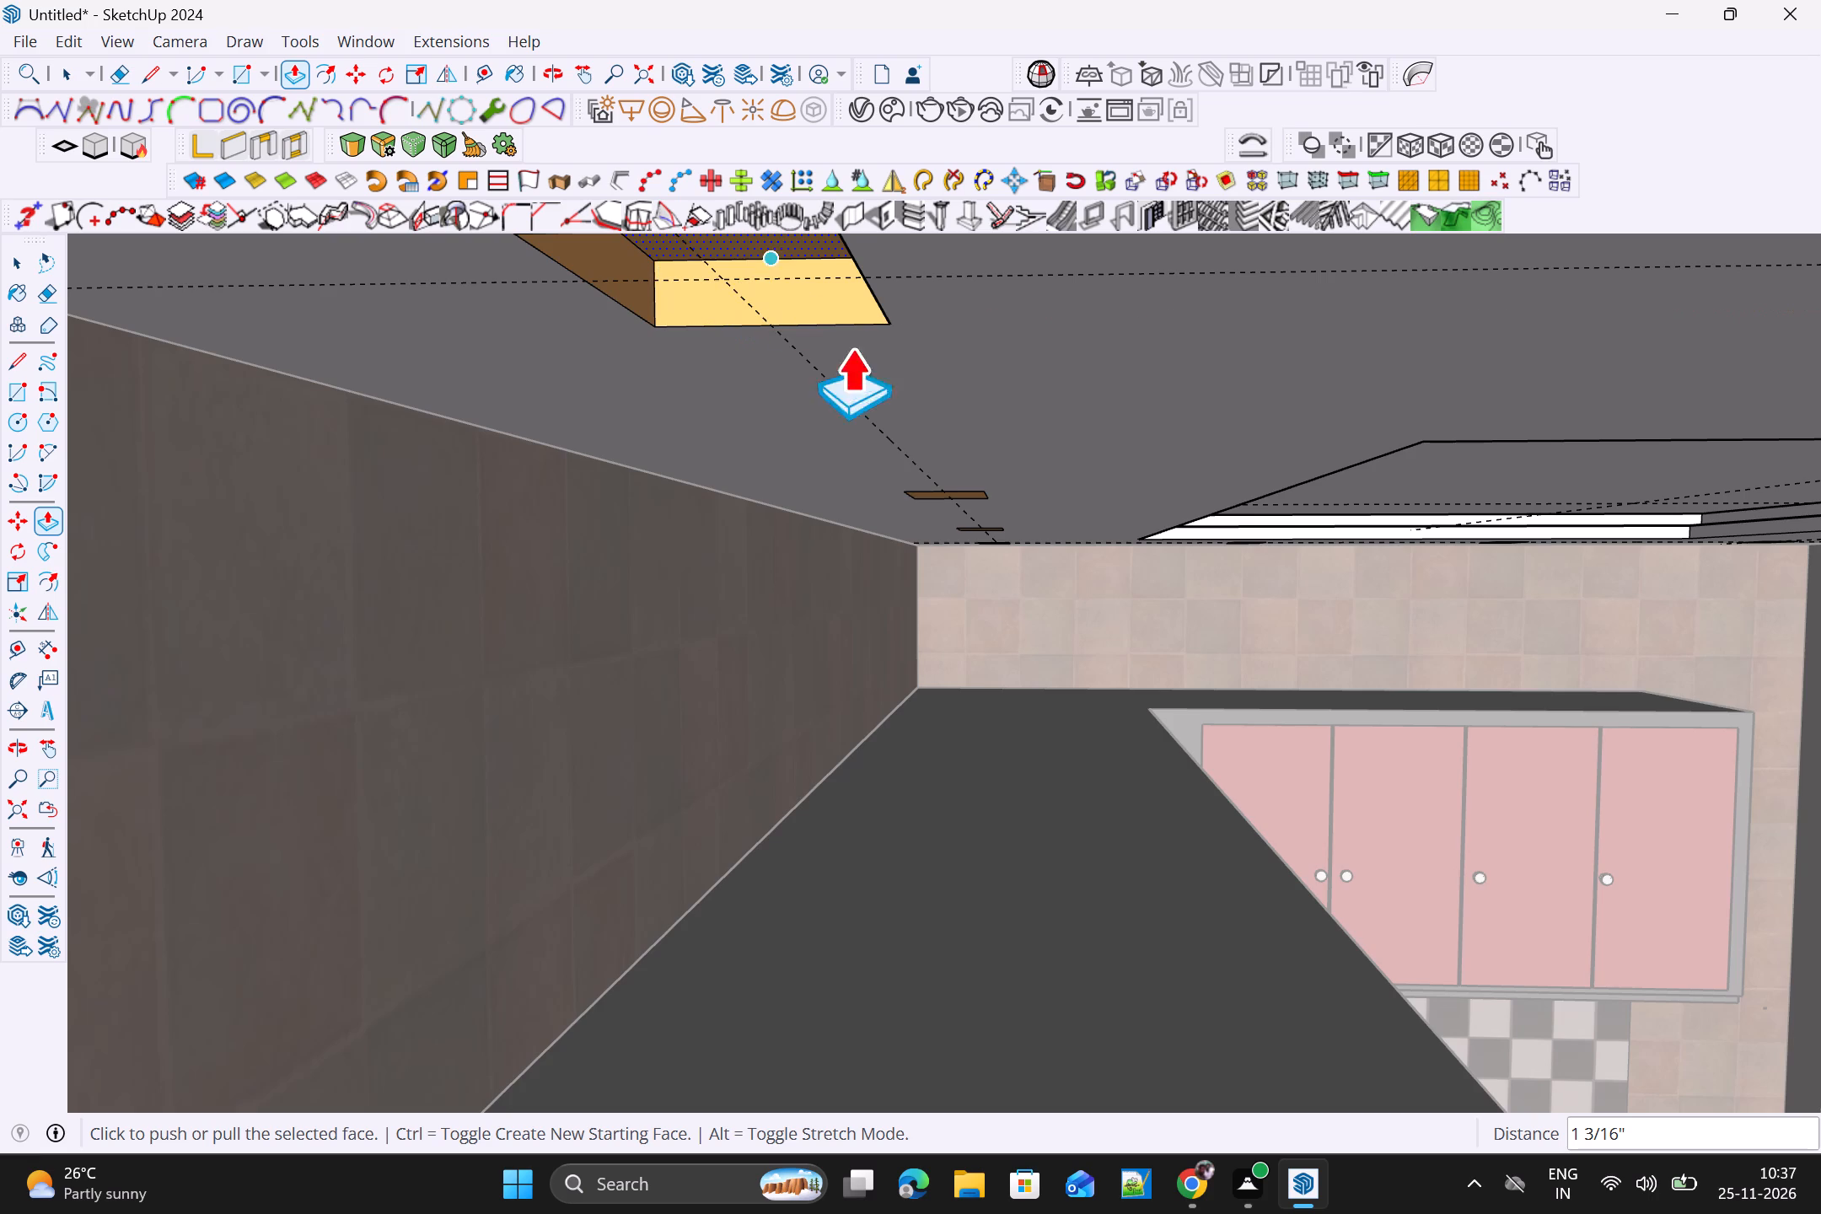
Recess the neighbouring ceiling rectangle along the long cabinet wall by repeating the same Push/Pull depth.
scroll(954, 485, up, 3)
middle_drag(1043, 594, 916, 553)
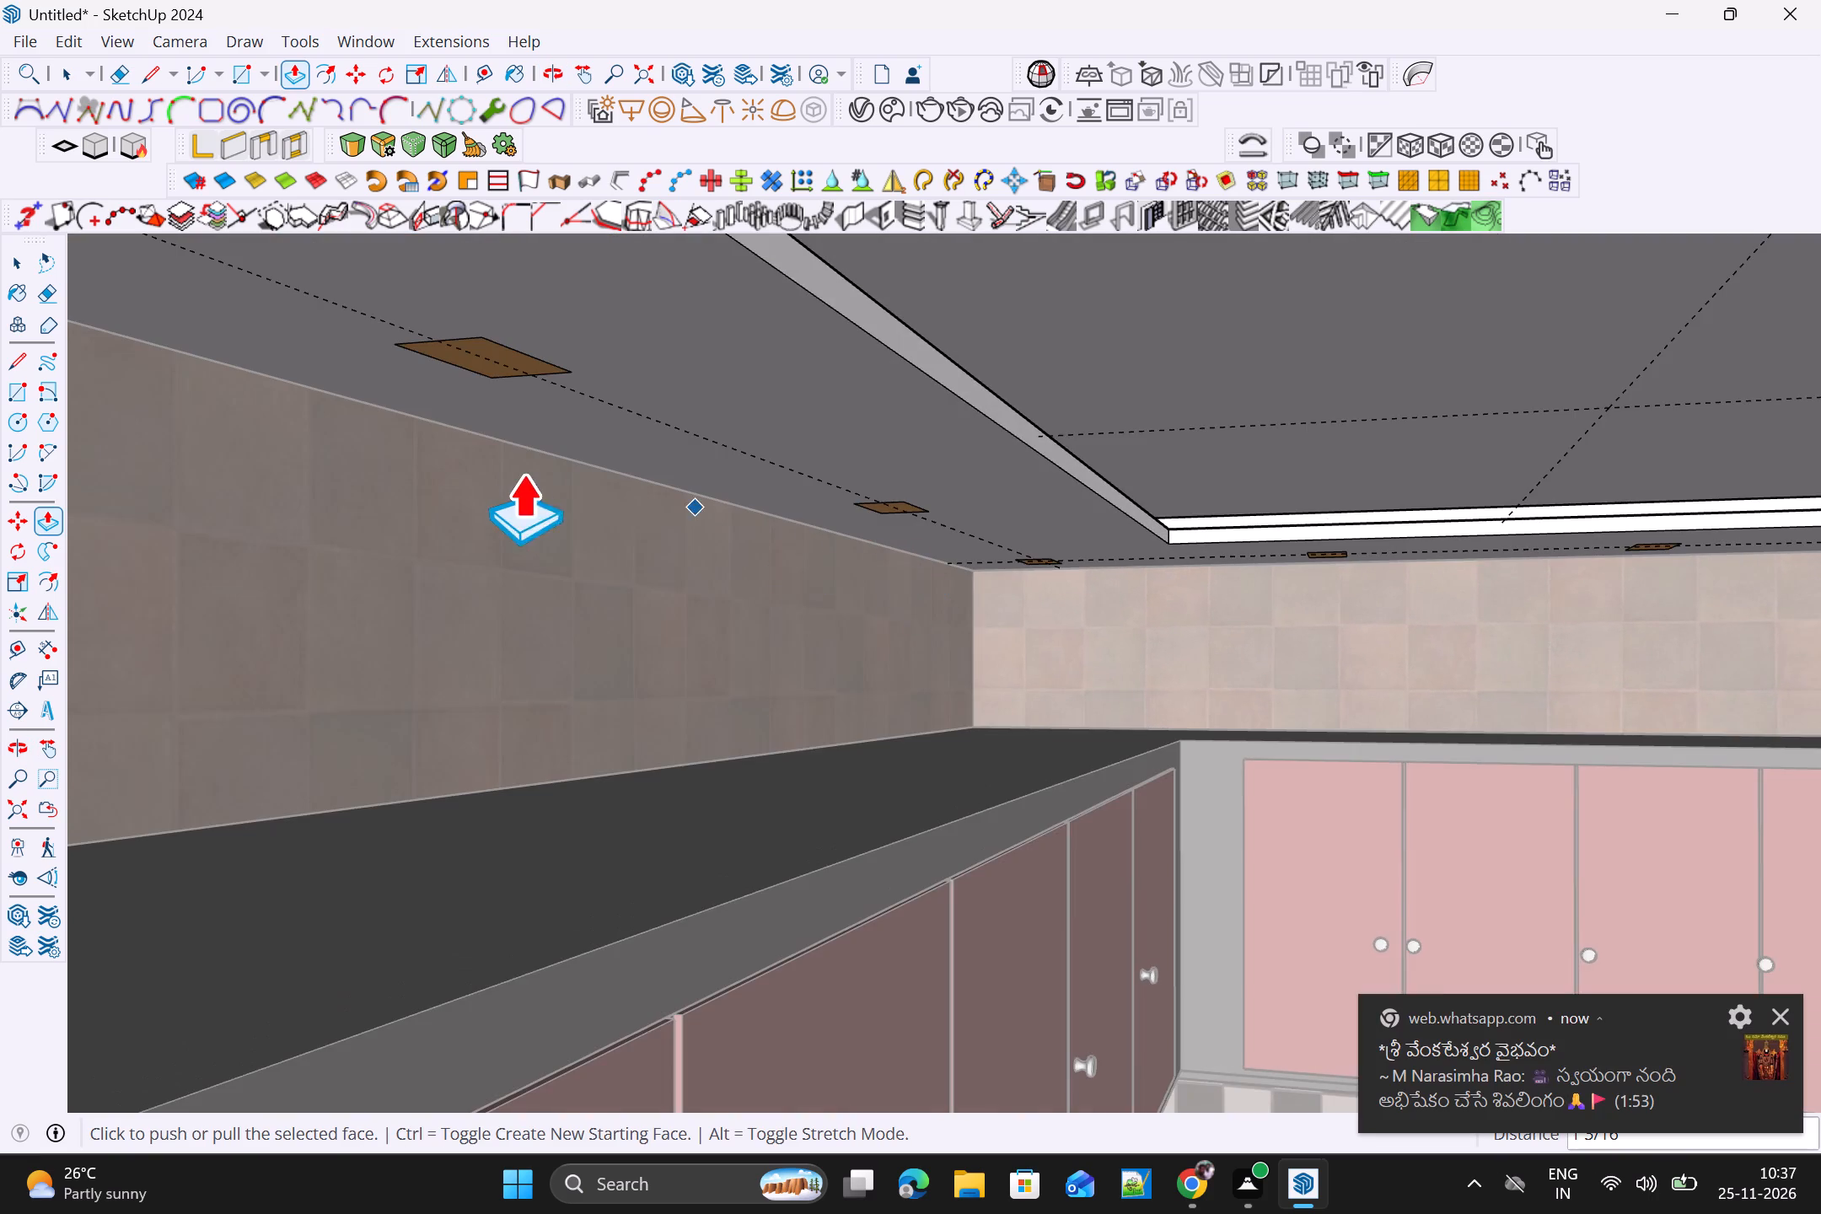
scroll(487, 353, up, 4)
key(space)
click(492, 371)
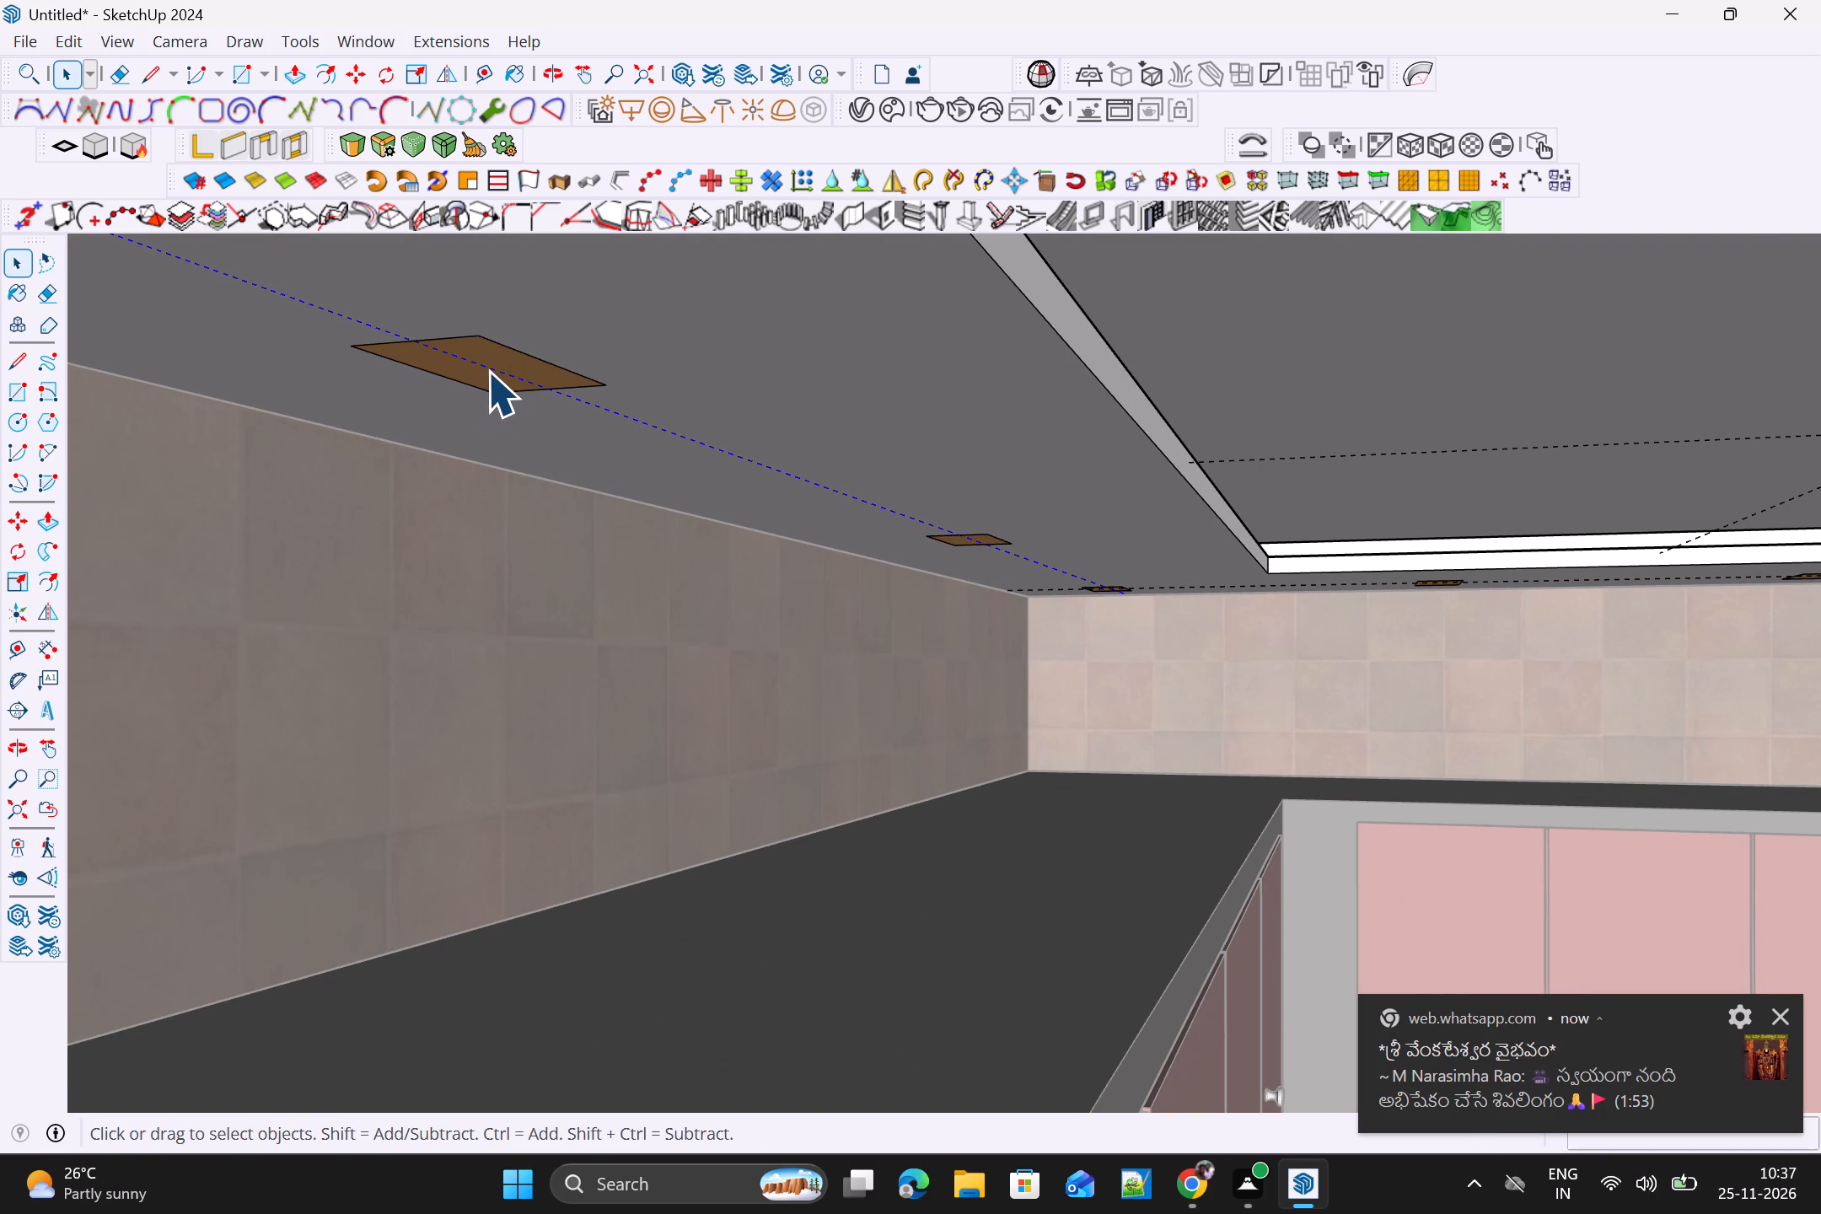
scroll(487, 371, up, 3)
click(474, 377)
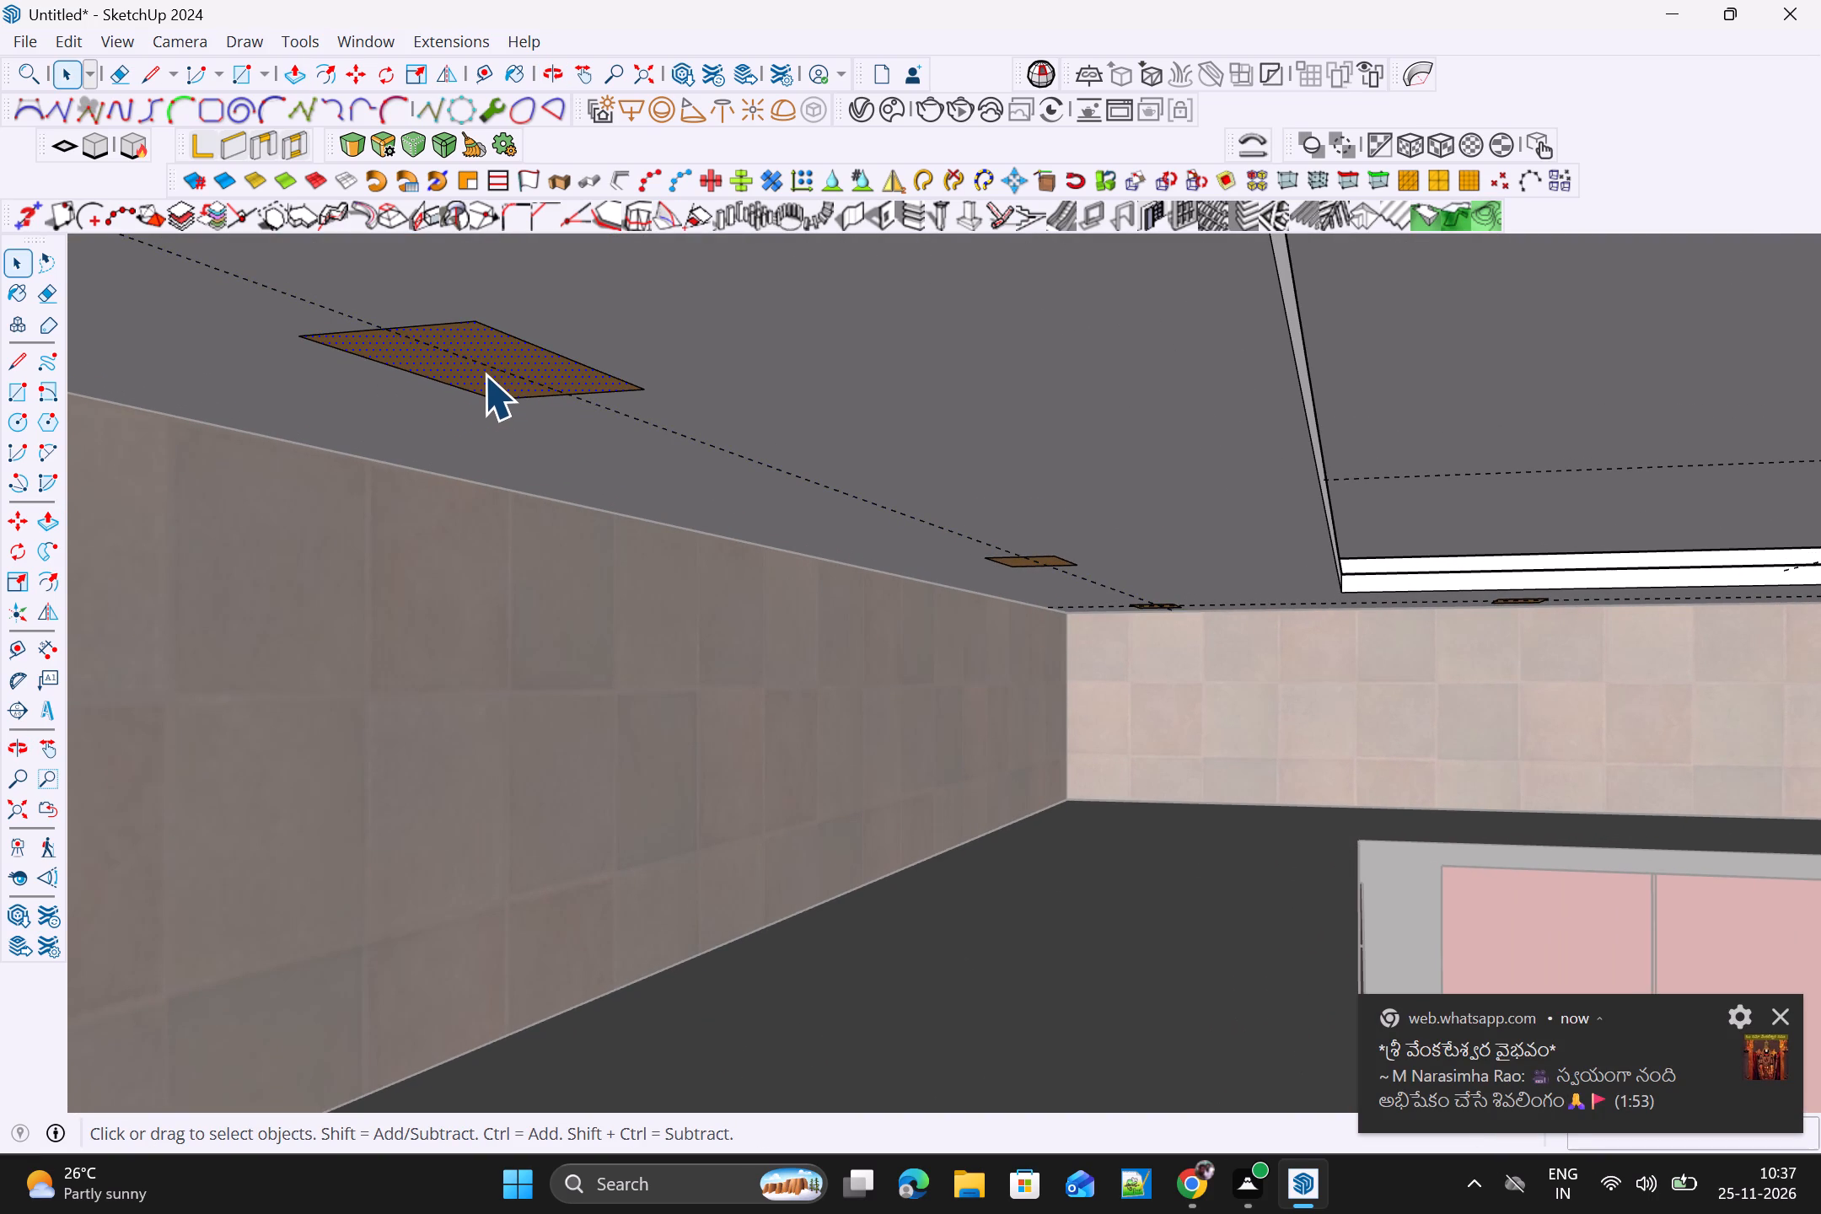
key(p)
double_click(484, 374)
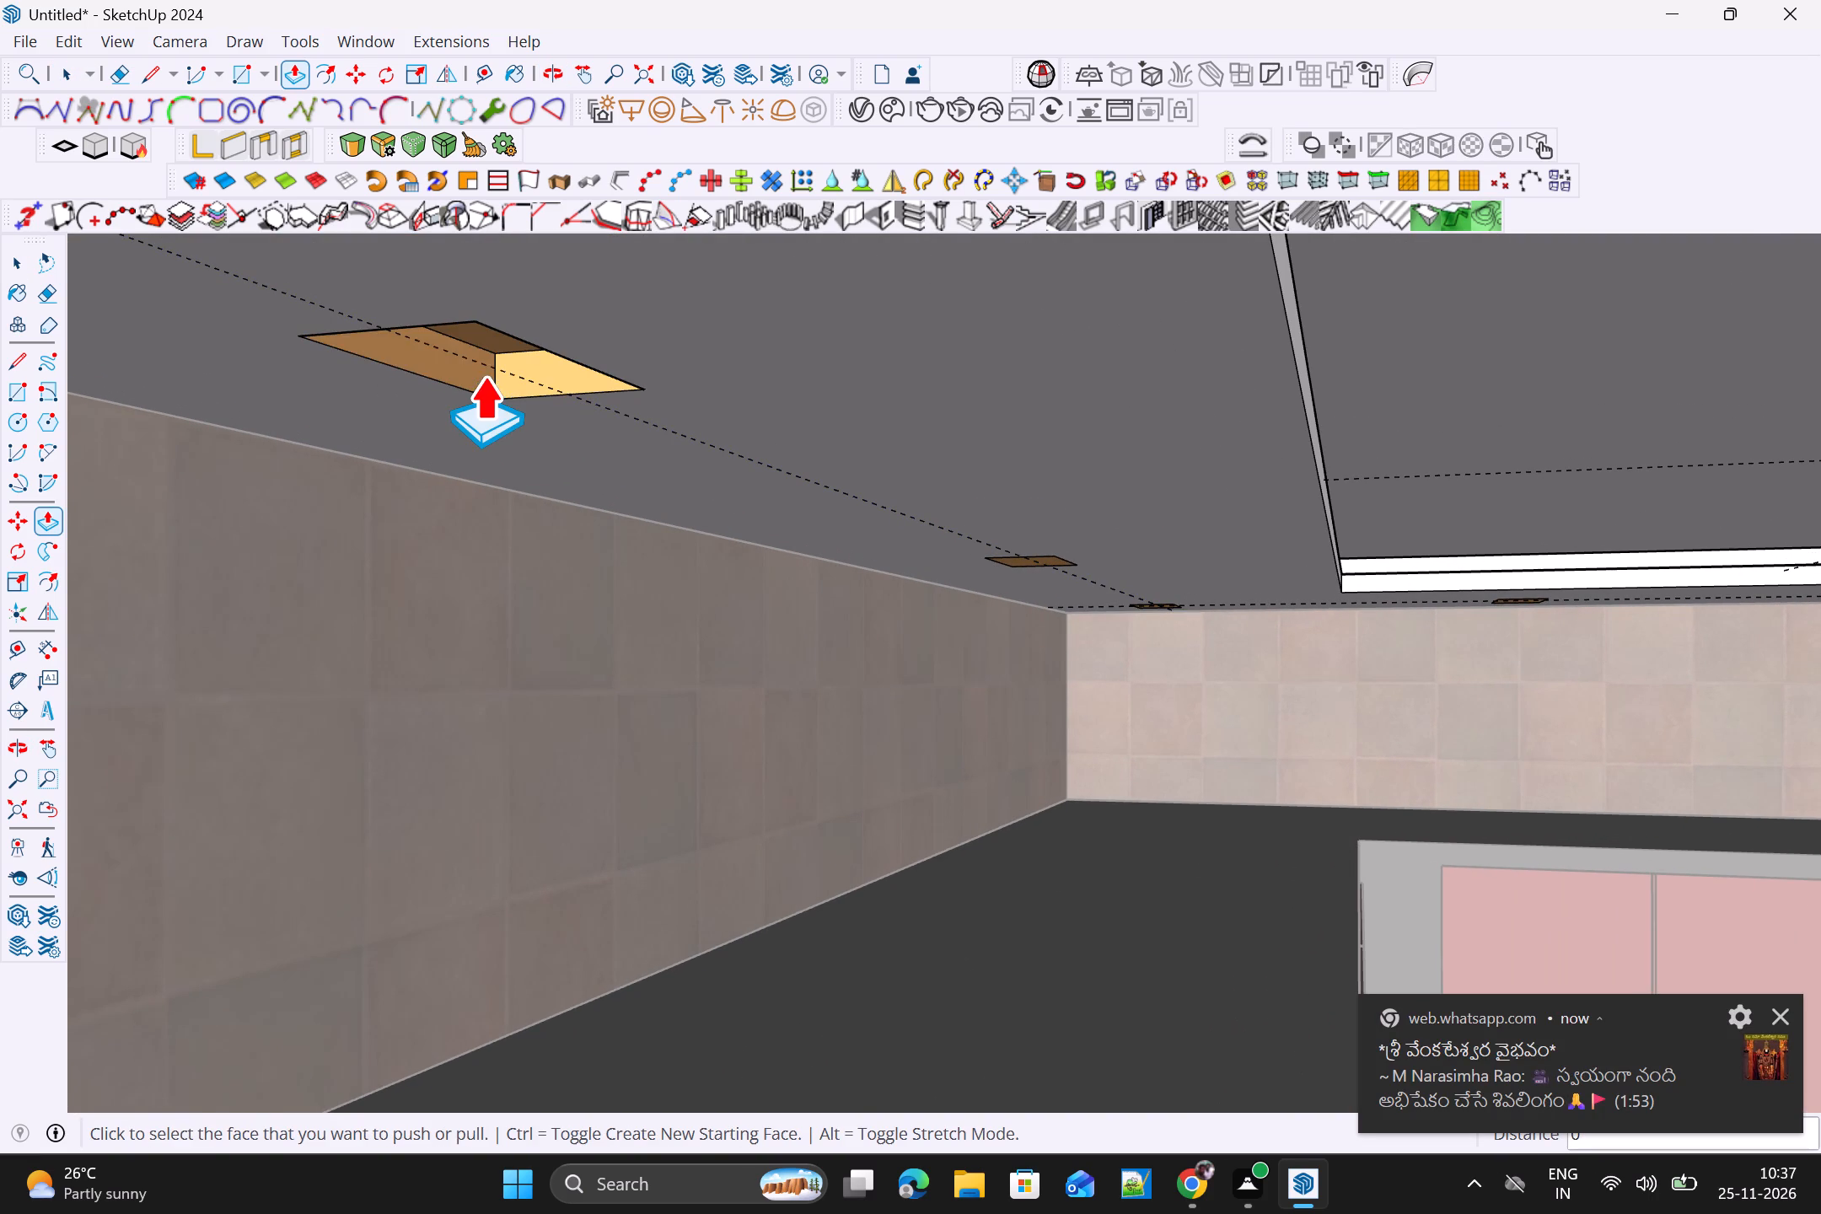
Push the third ceiling rectangle along the long cabinet wall about 1 9/16 inches up into the ceiling.
scroll(949, 592, up, 8)
double_click(1142, 401)
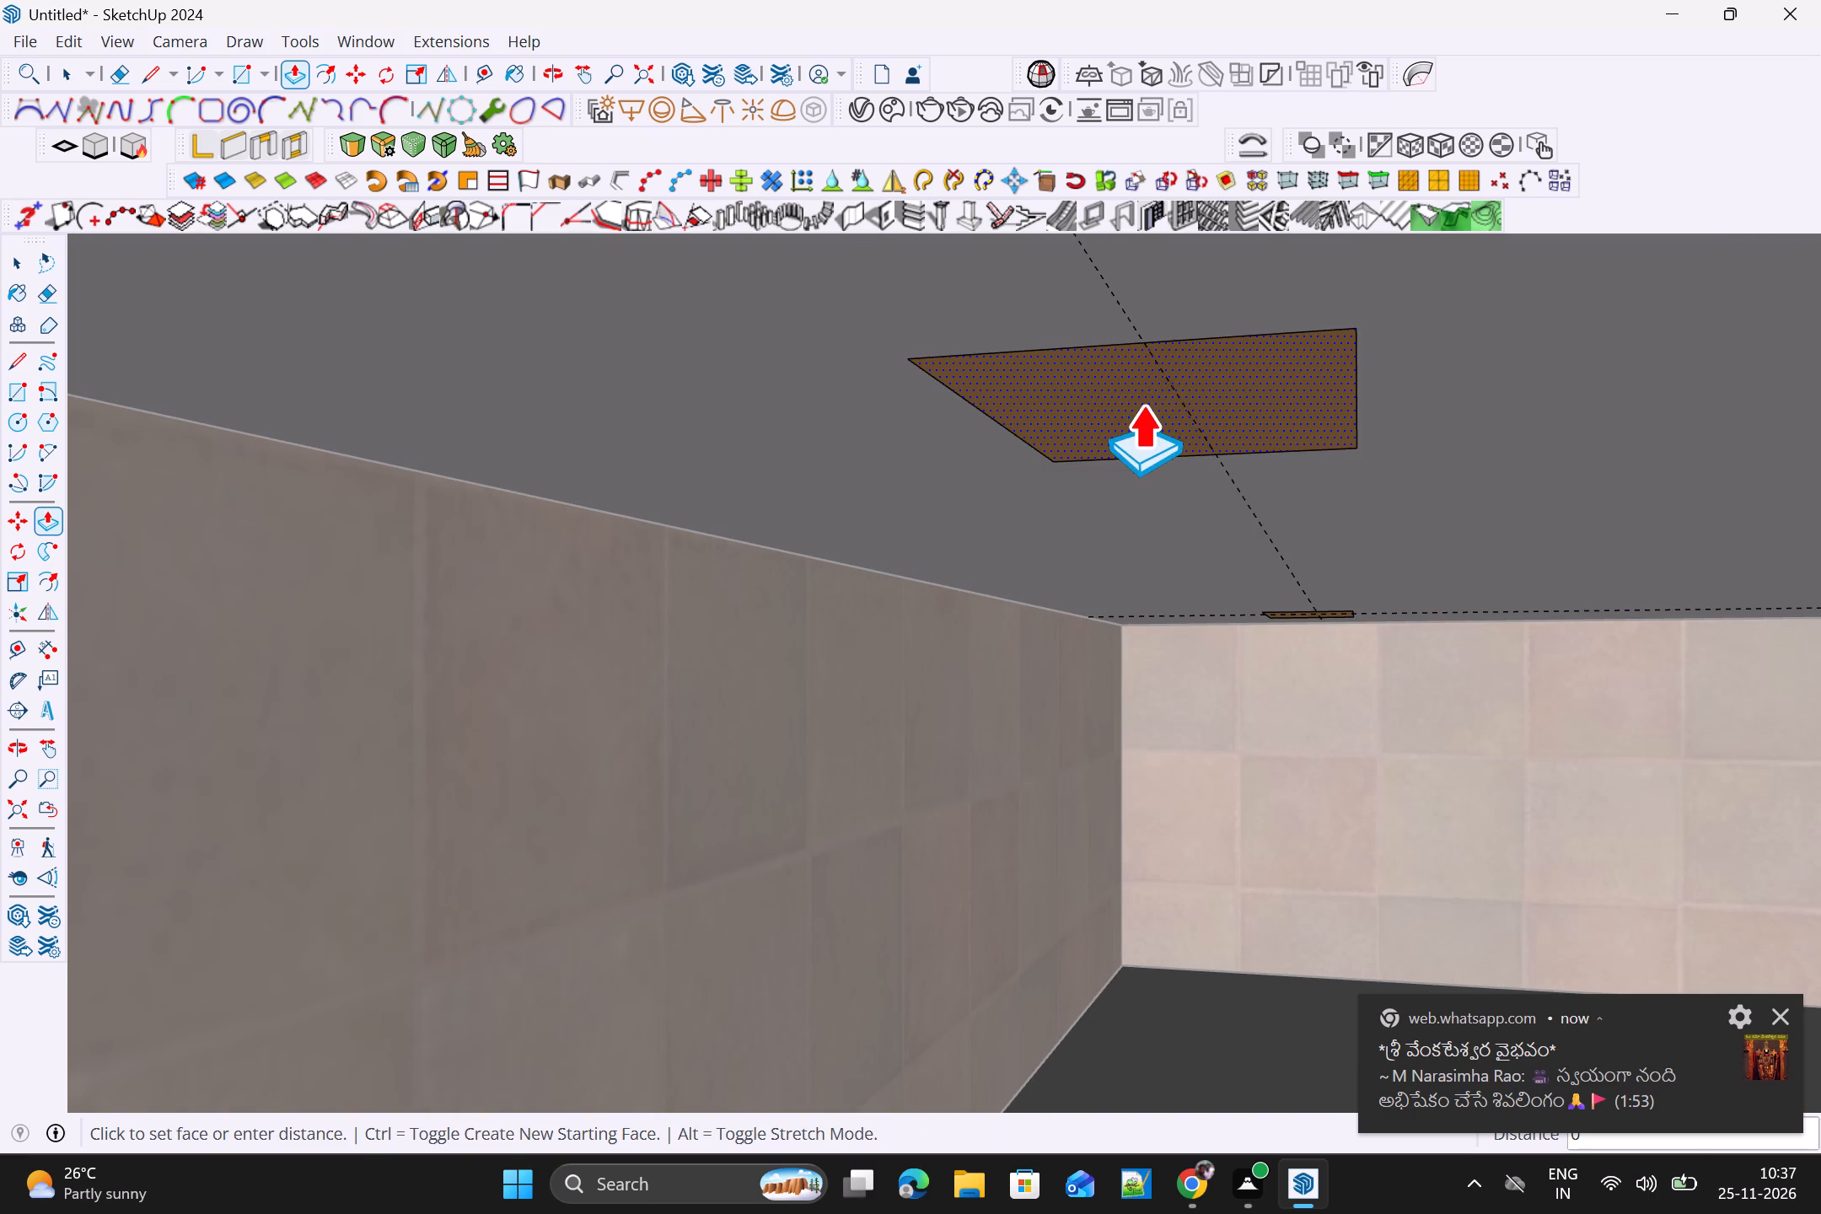
scroll(1311, 610, up, 2)
scroll(1307, 611, down, 5)
scroll(1190, 497, up, 2)
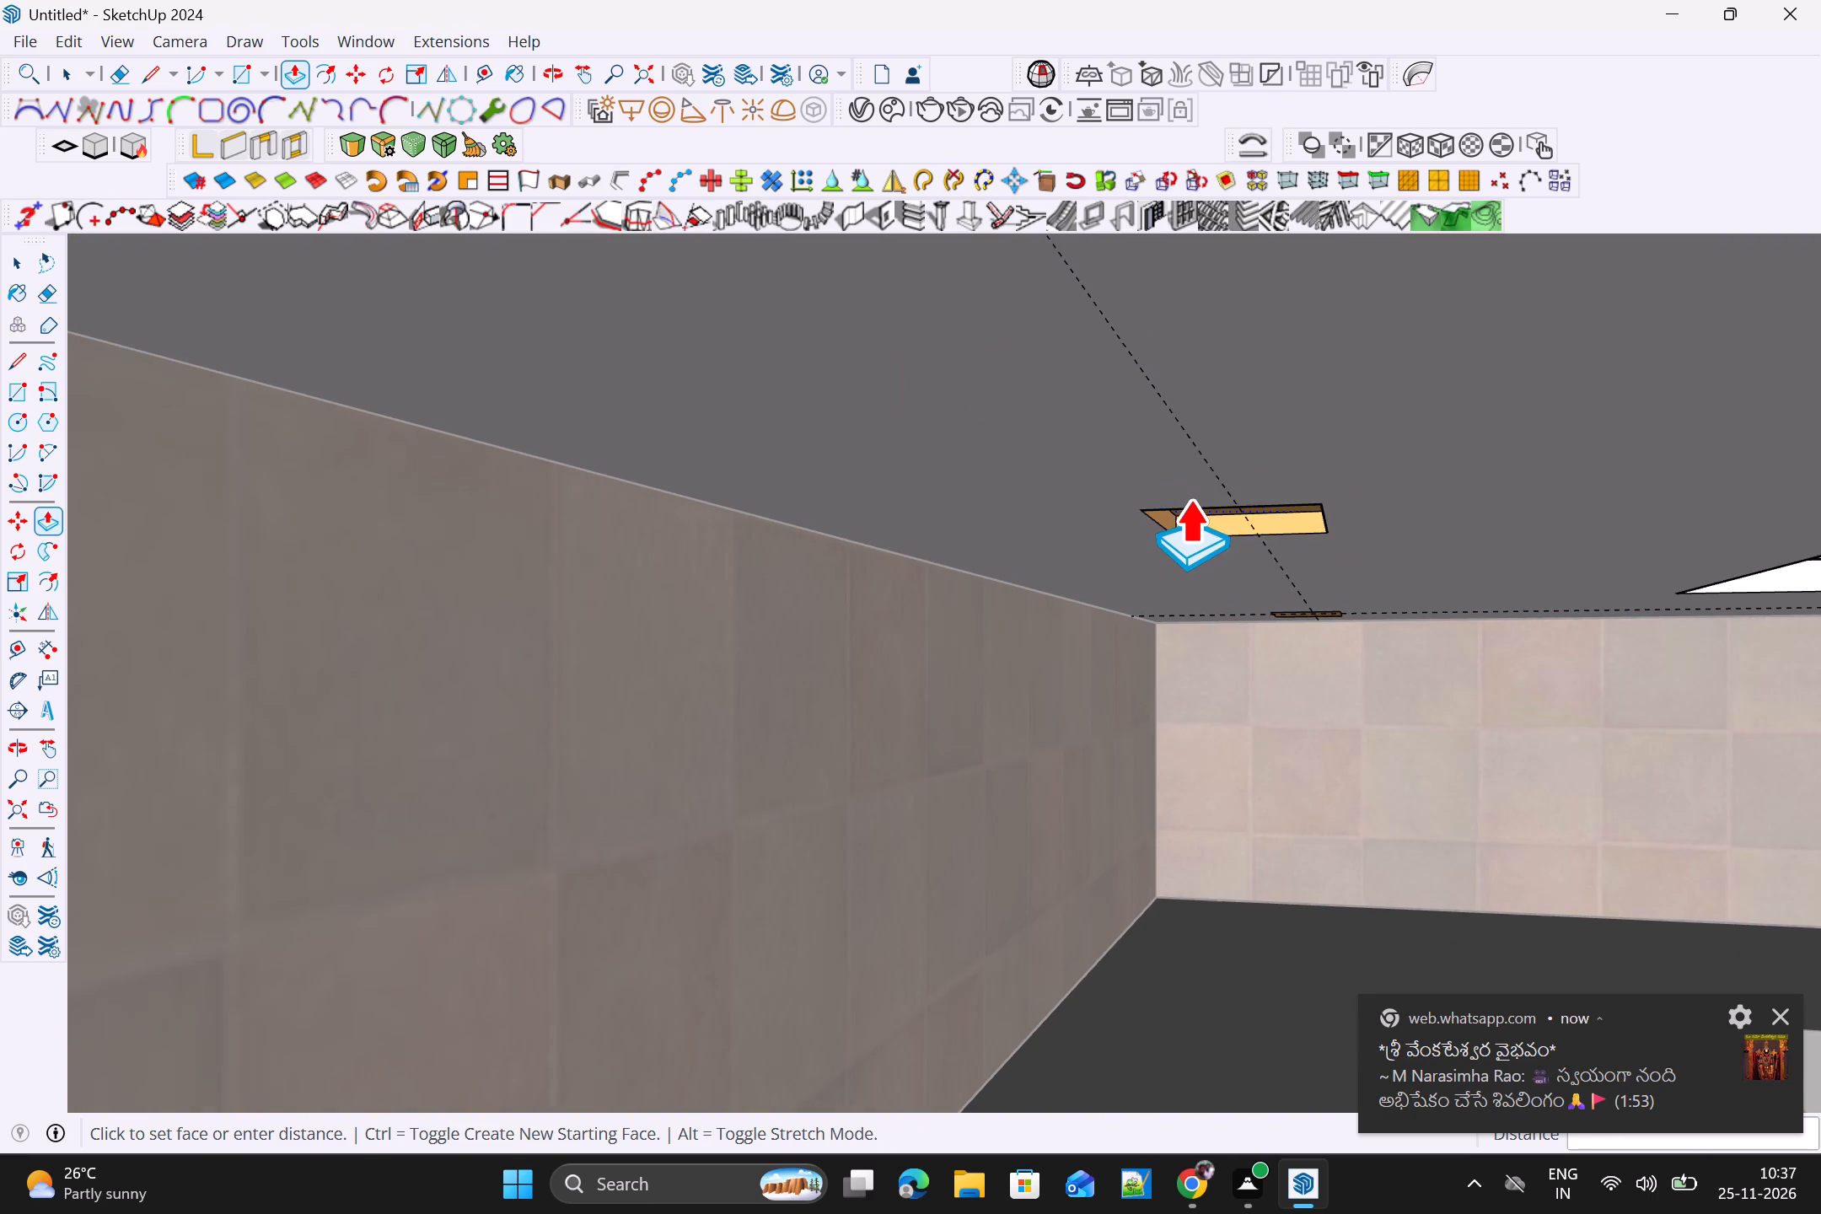
scroll(1190, 497, up, 2)
scroll(1256, 462, down, 4)
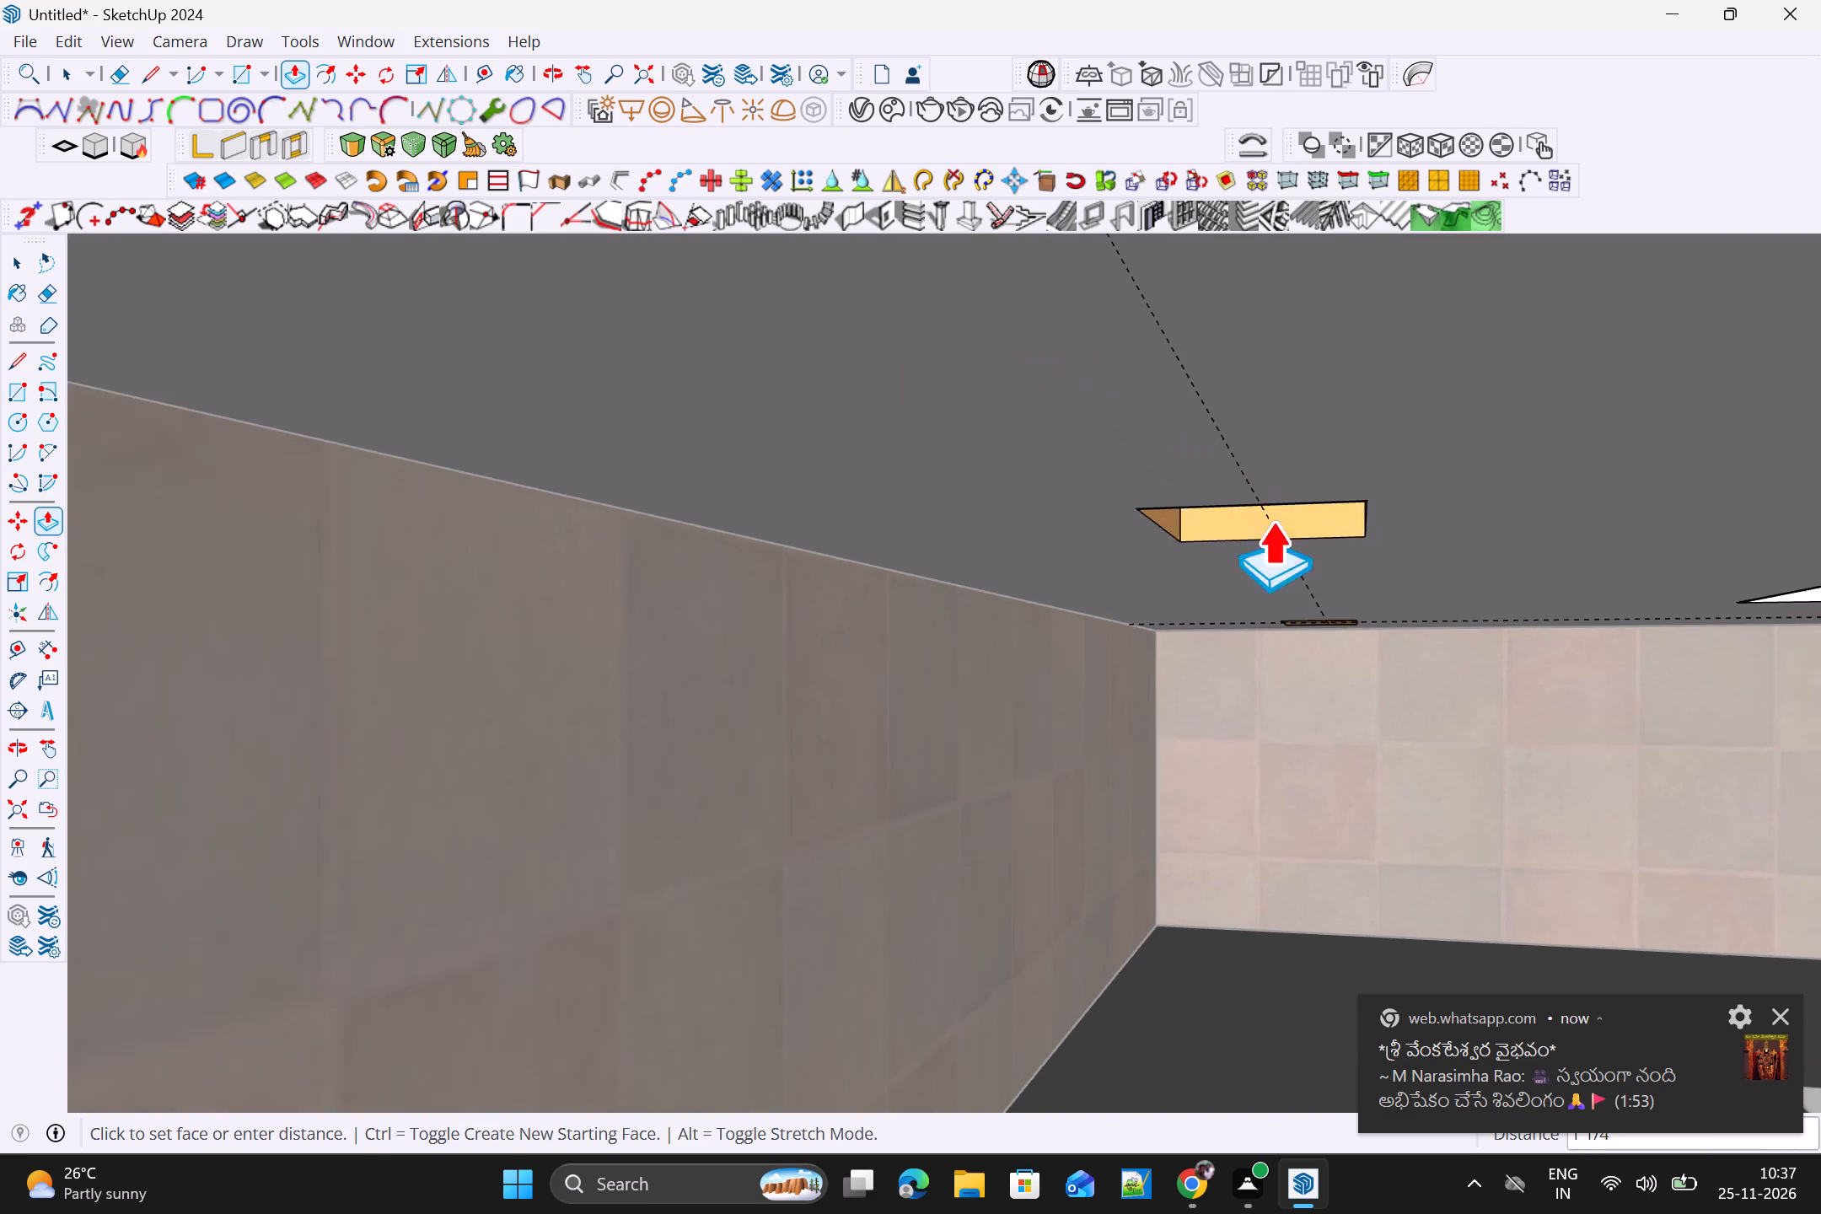
middle_drag(1313, 592, 1259, 547)
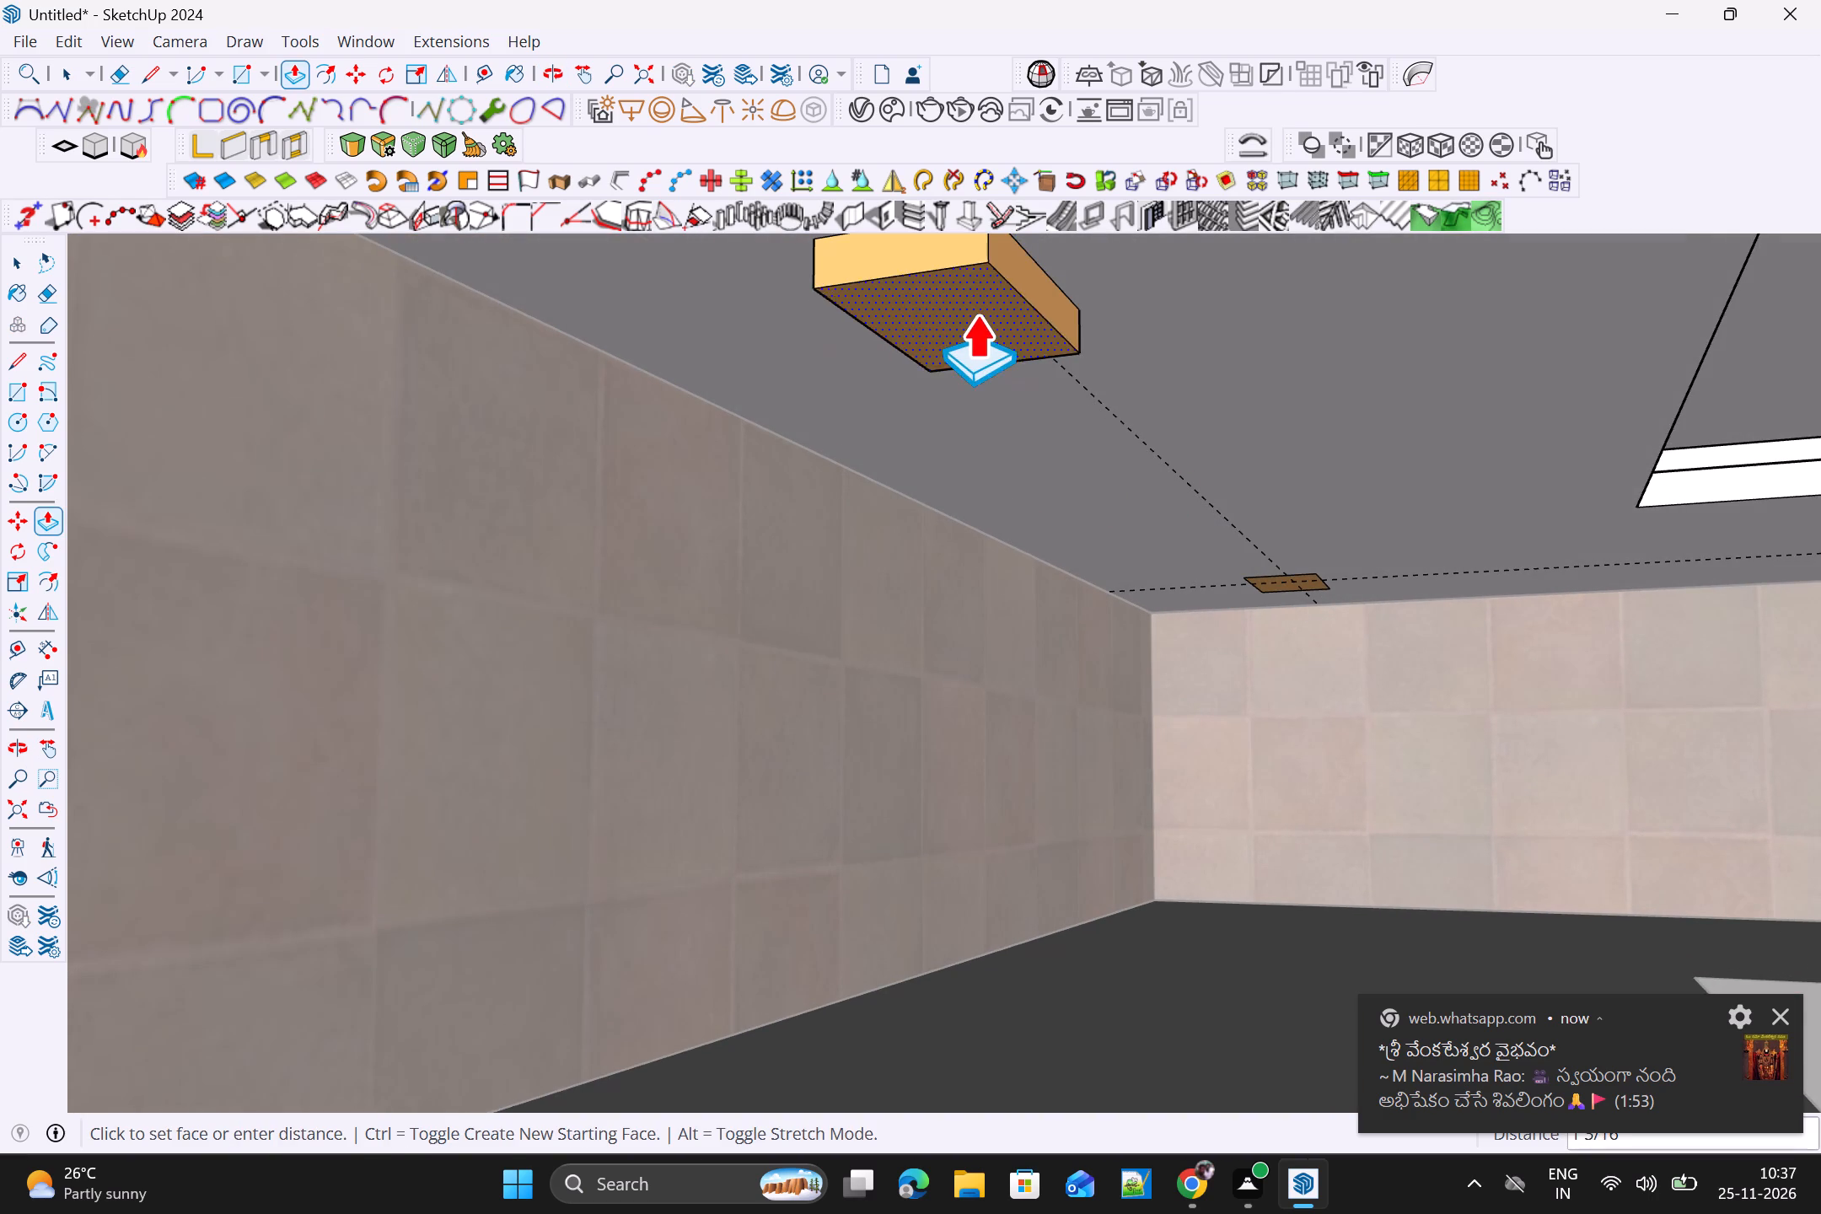
middle_drag(974, 327, 1082, 425)
scroll(1076, 406, up, 2)
middle_drag(1076, 406, 1009, 270)
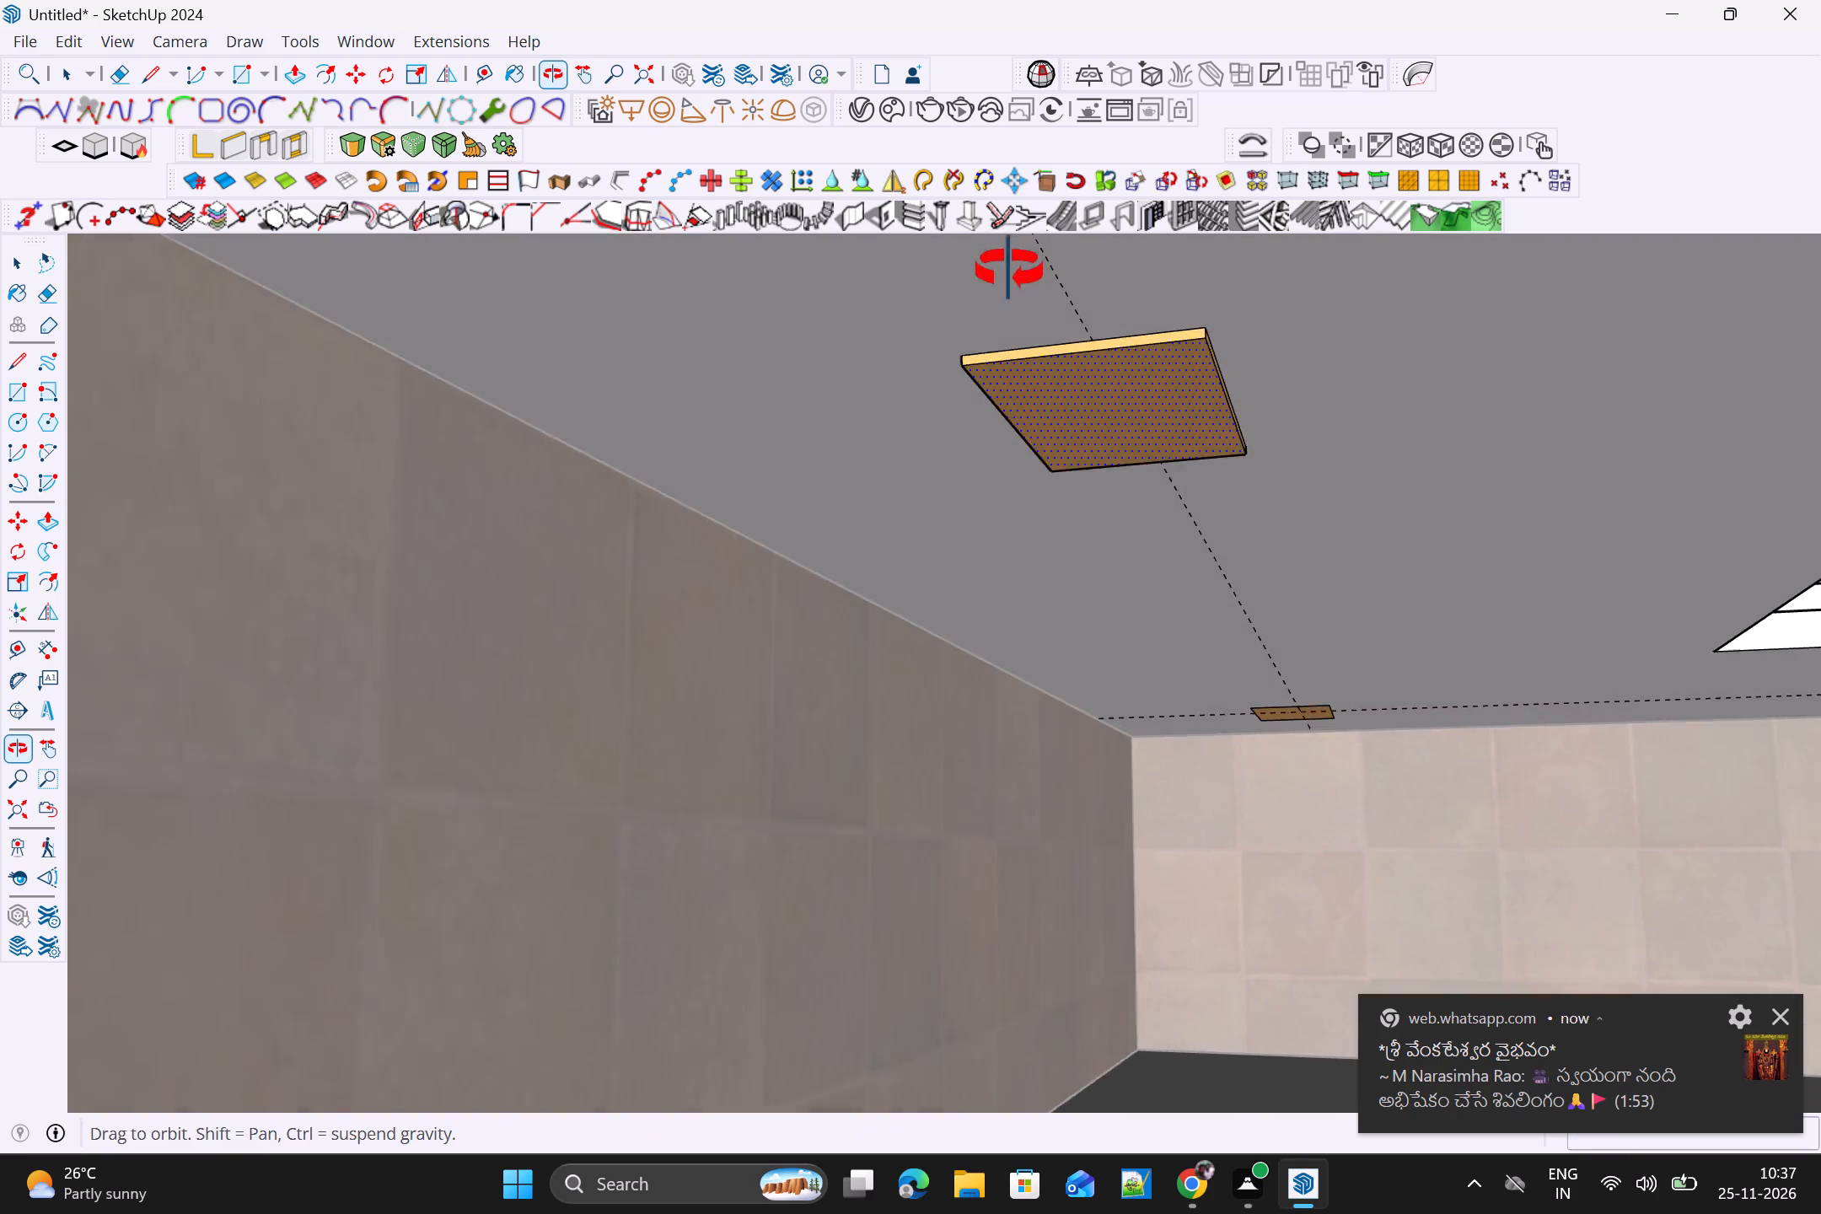
middle_drag(1009, 270, 1003, 258)
scroll(1029, 306, up, 4)
click(1075, 325)
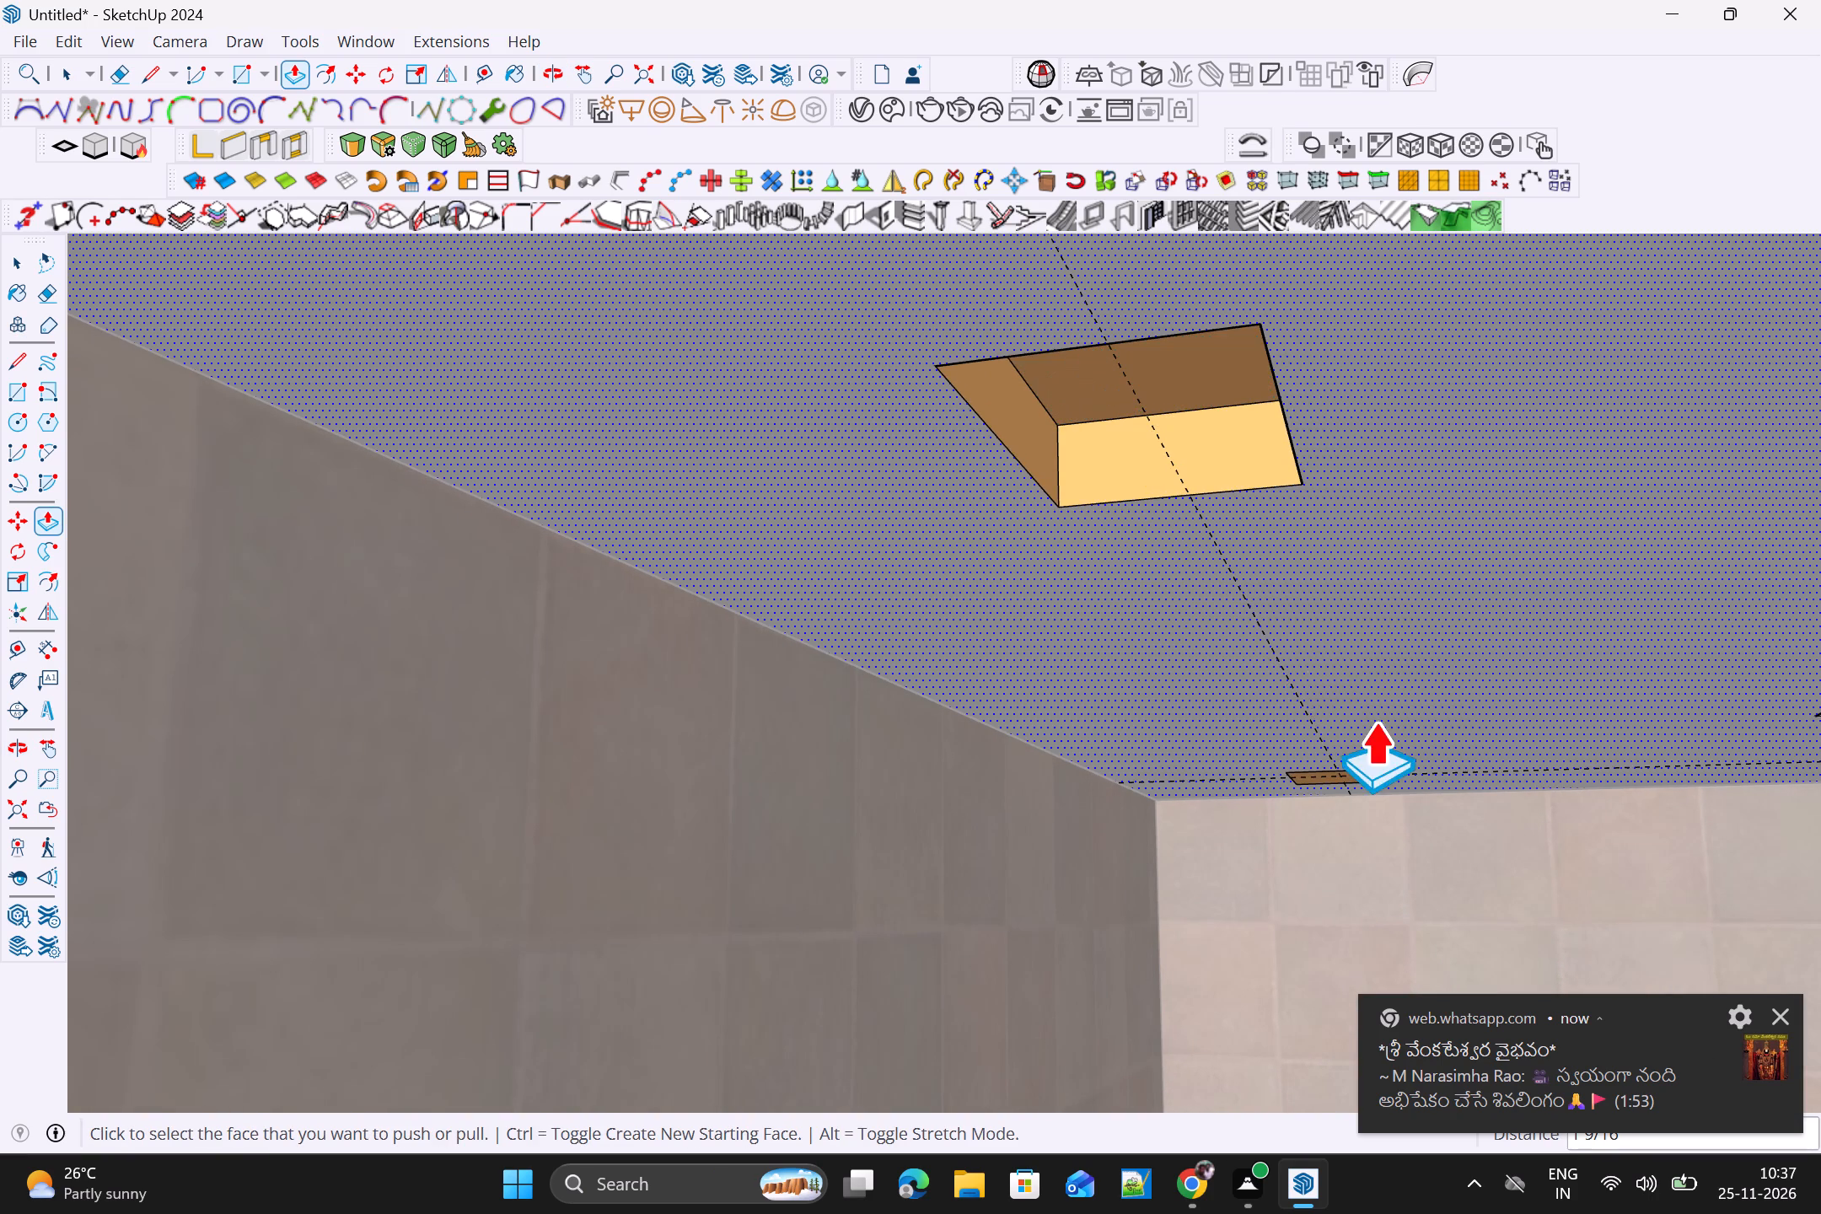
Repeat the last Push/Pull depth on the far corner rectangle by the long cabinet wall and the adjacent far-wall rectangle.
scroll(1352, 765, up, 9)
double_click(1274, 774)
scroll(1274, 775, down, 2)
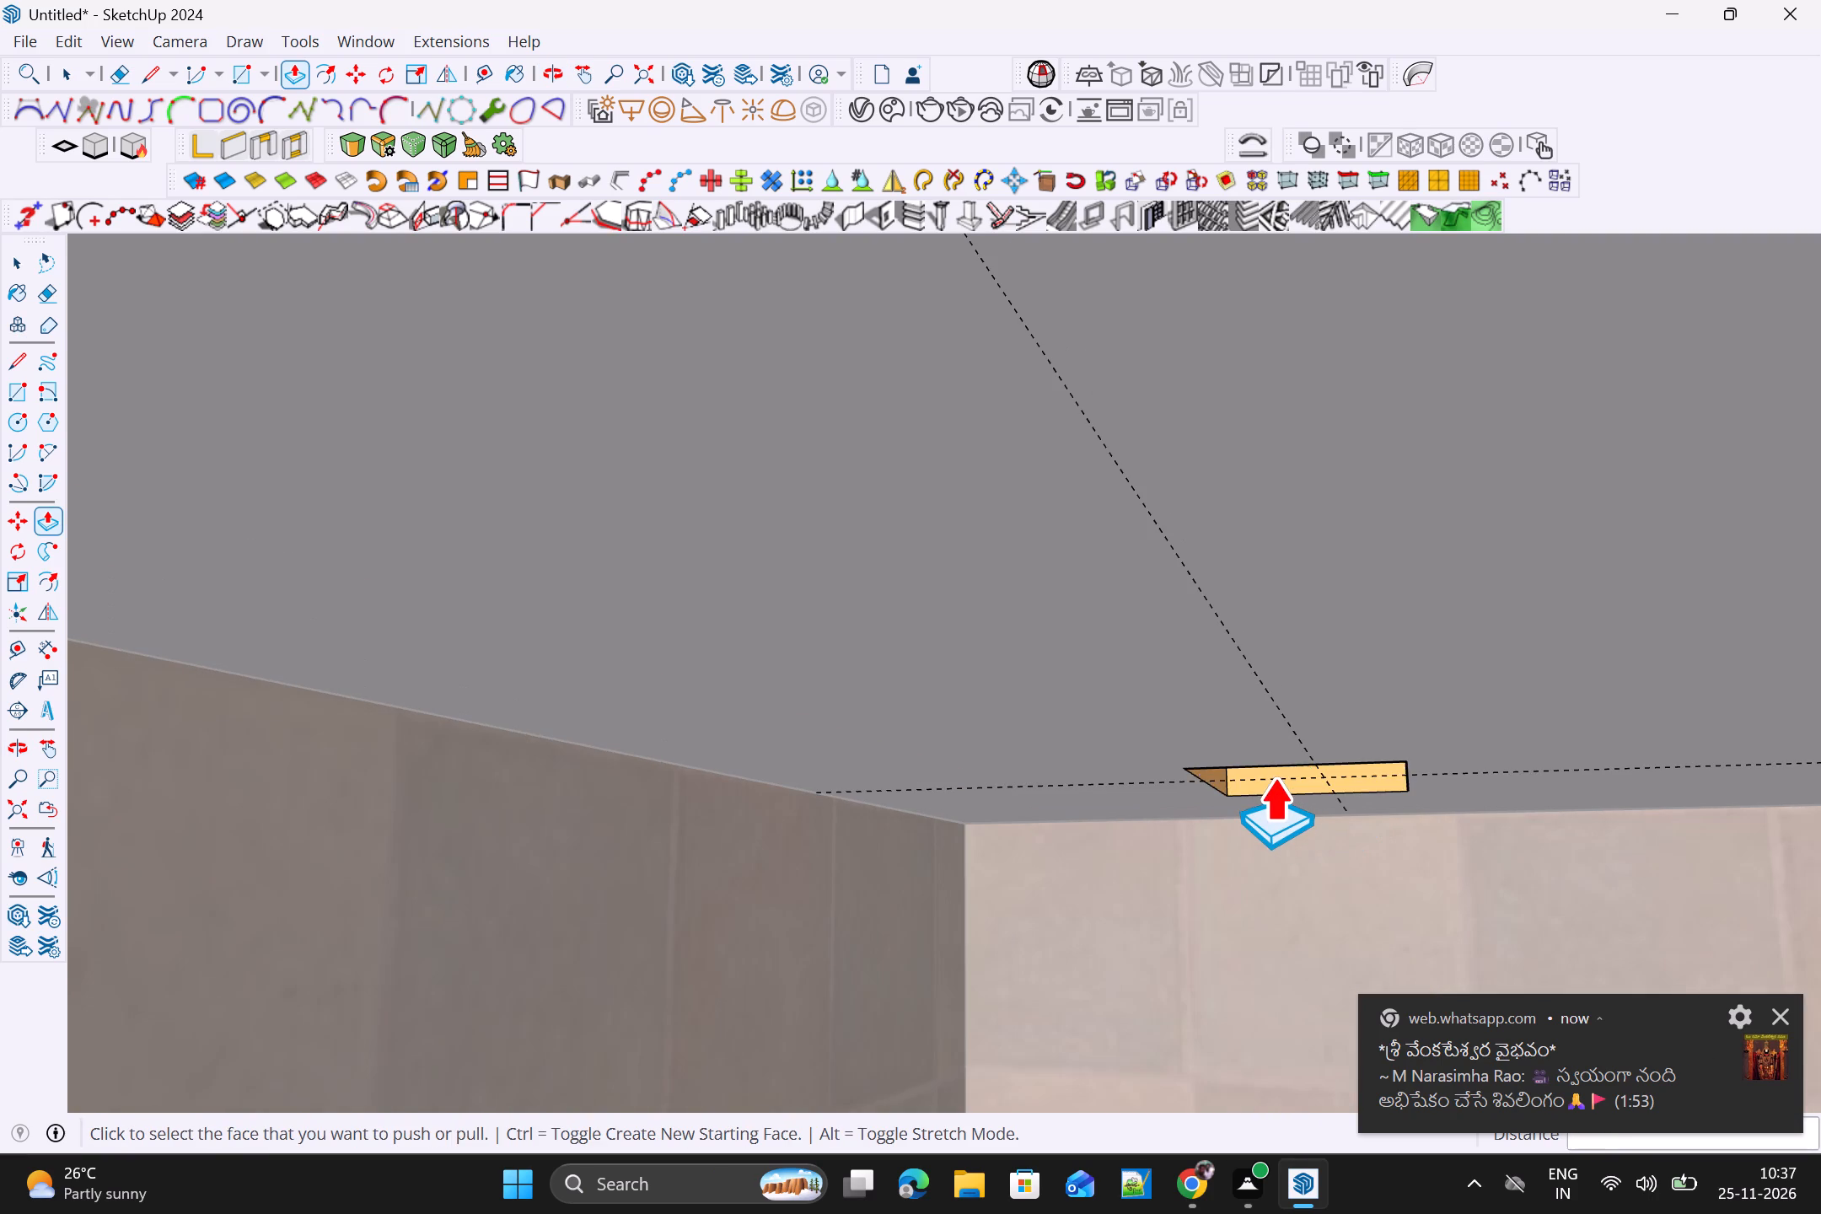
scroll(1274, 776, down, 17)
scroll(1582, 755, up, 12)
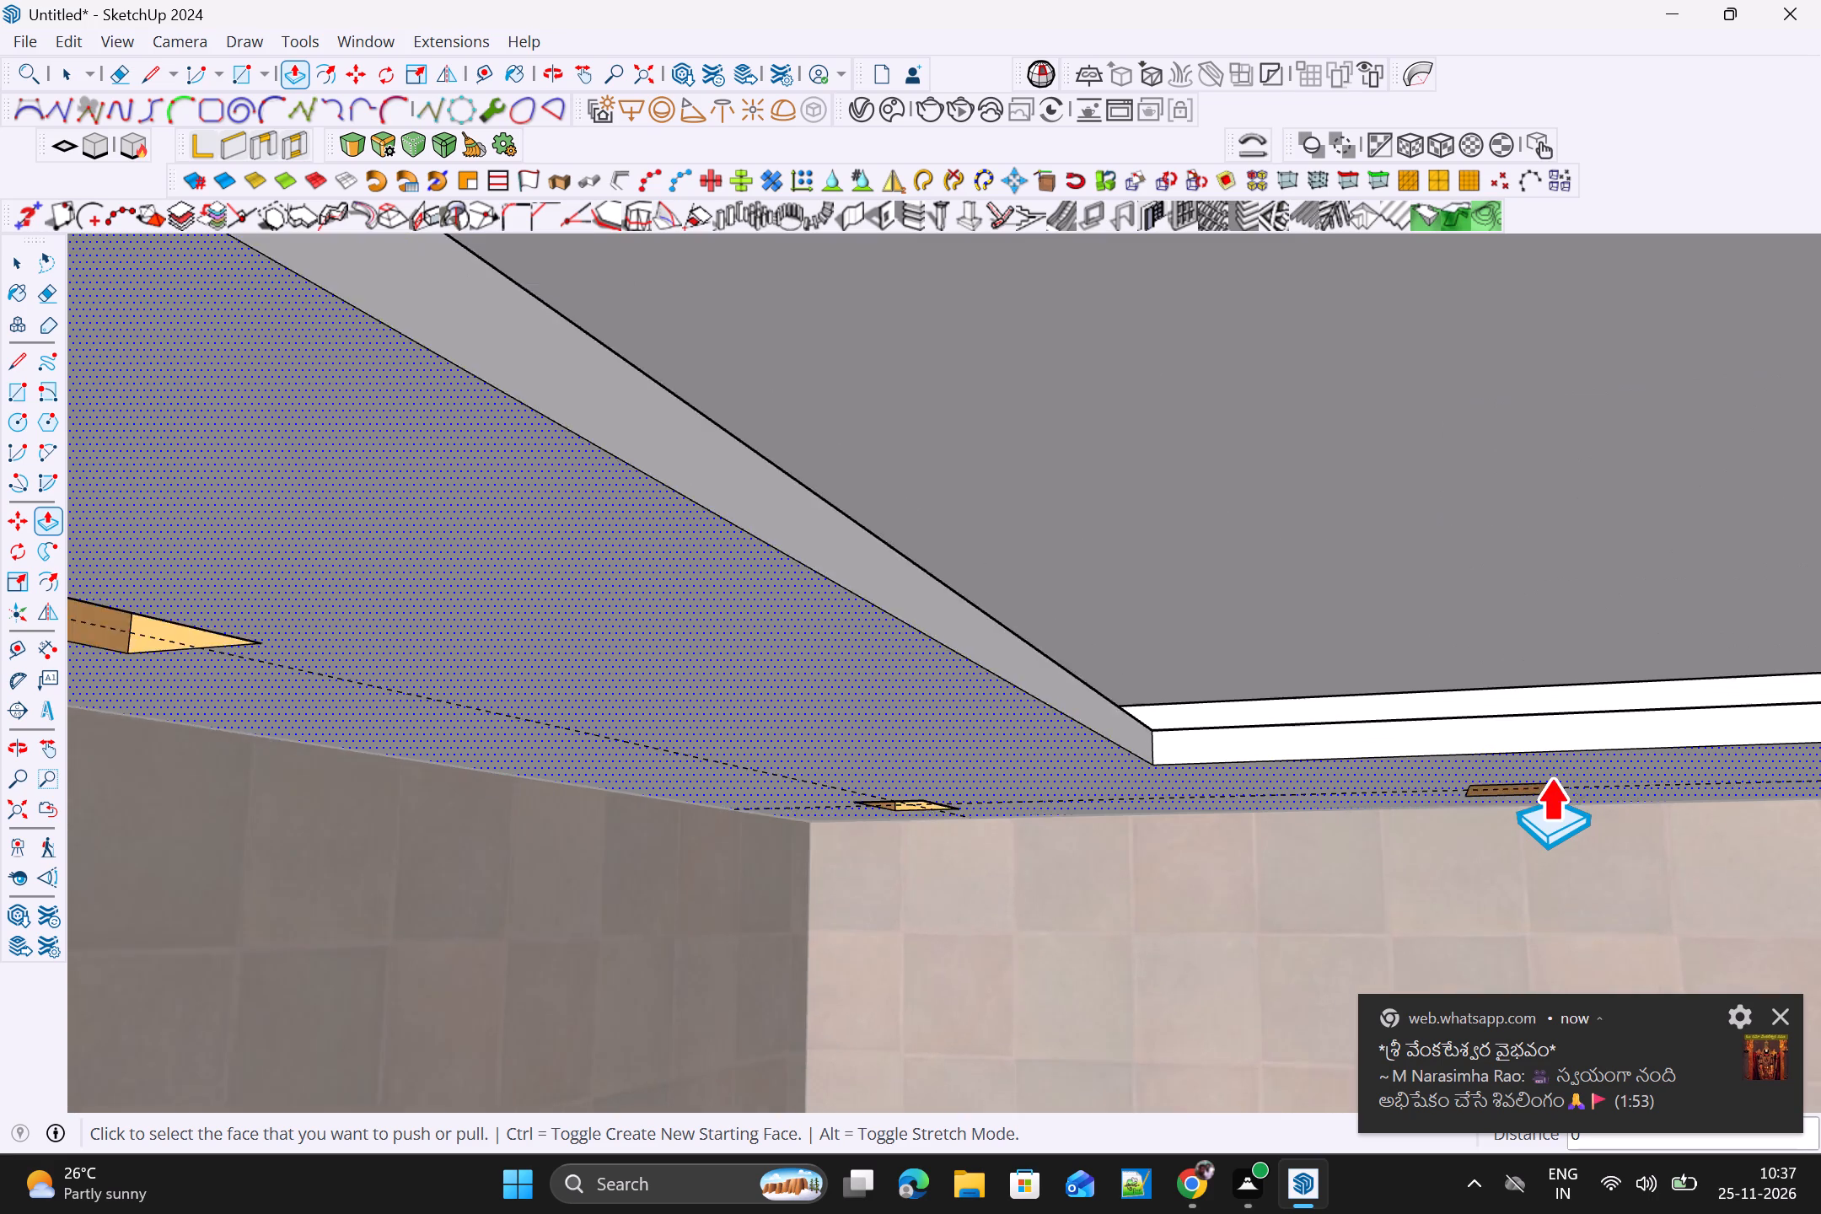
scroll(1550, 776, up, 9)
scroll(1442, 825, up, 9)
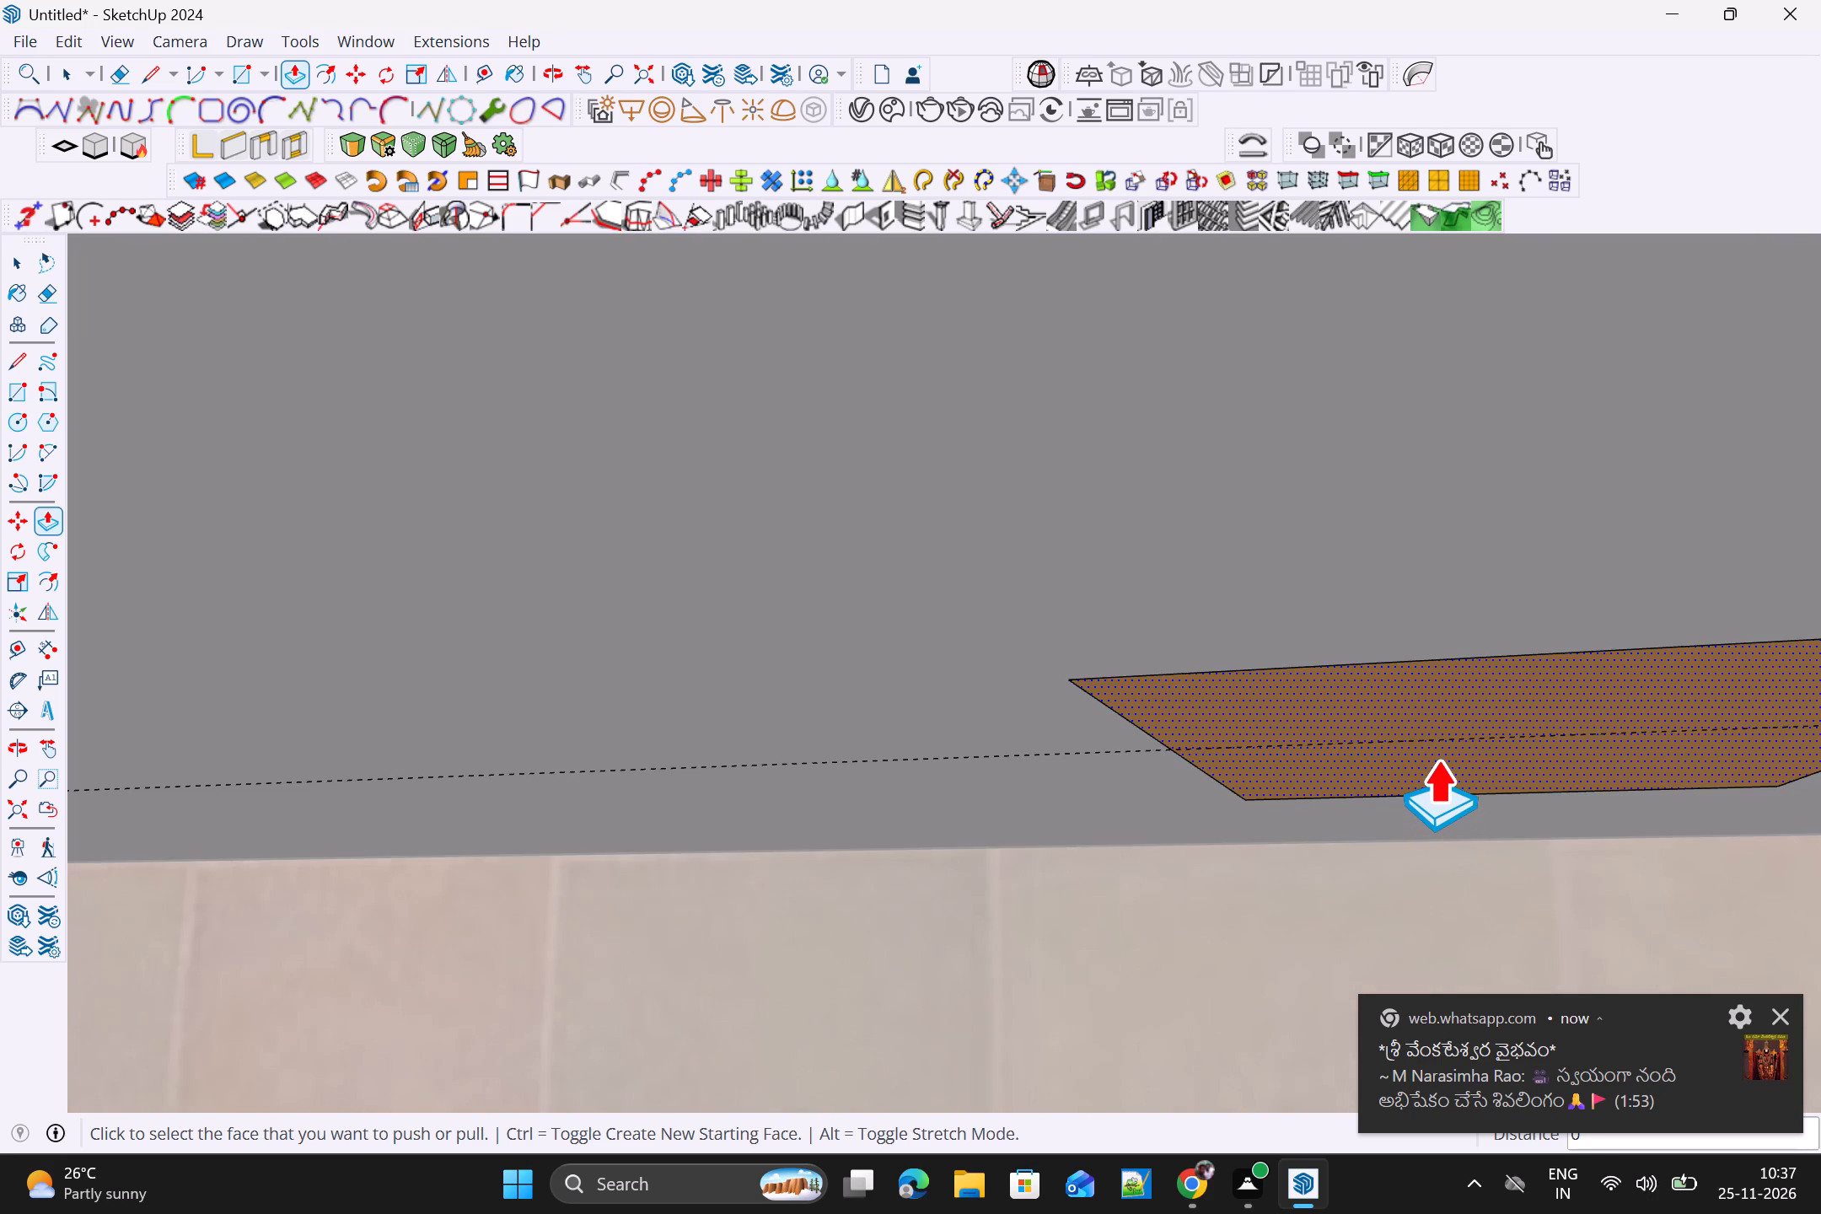
double_click(1437, 758)
Repeat the last Push/Pull depth on the far wall's other middle rectangle and its corner rectangle on the doorway side.
scroll(1437, 759, down, 18)
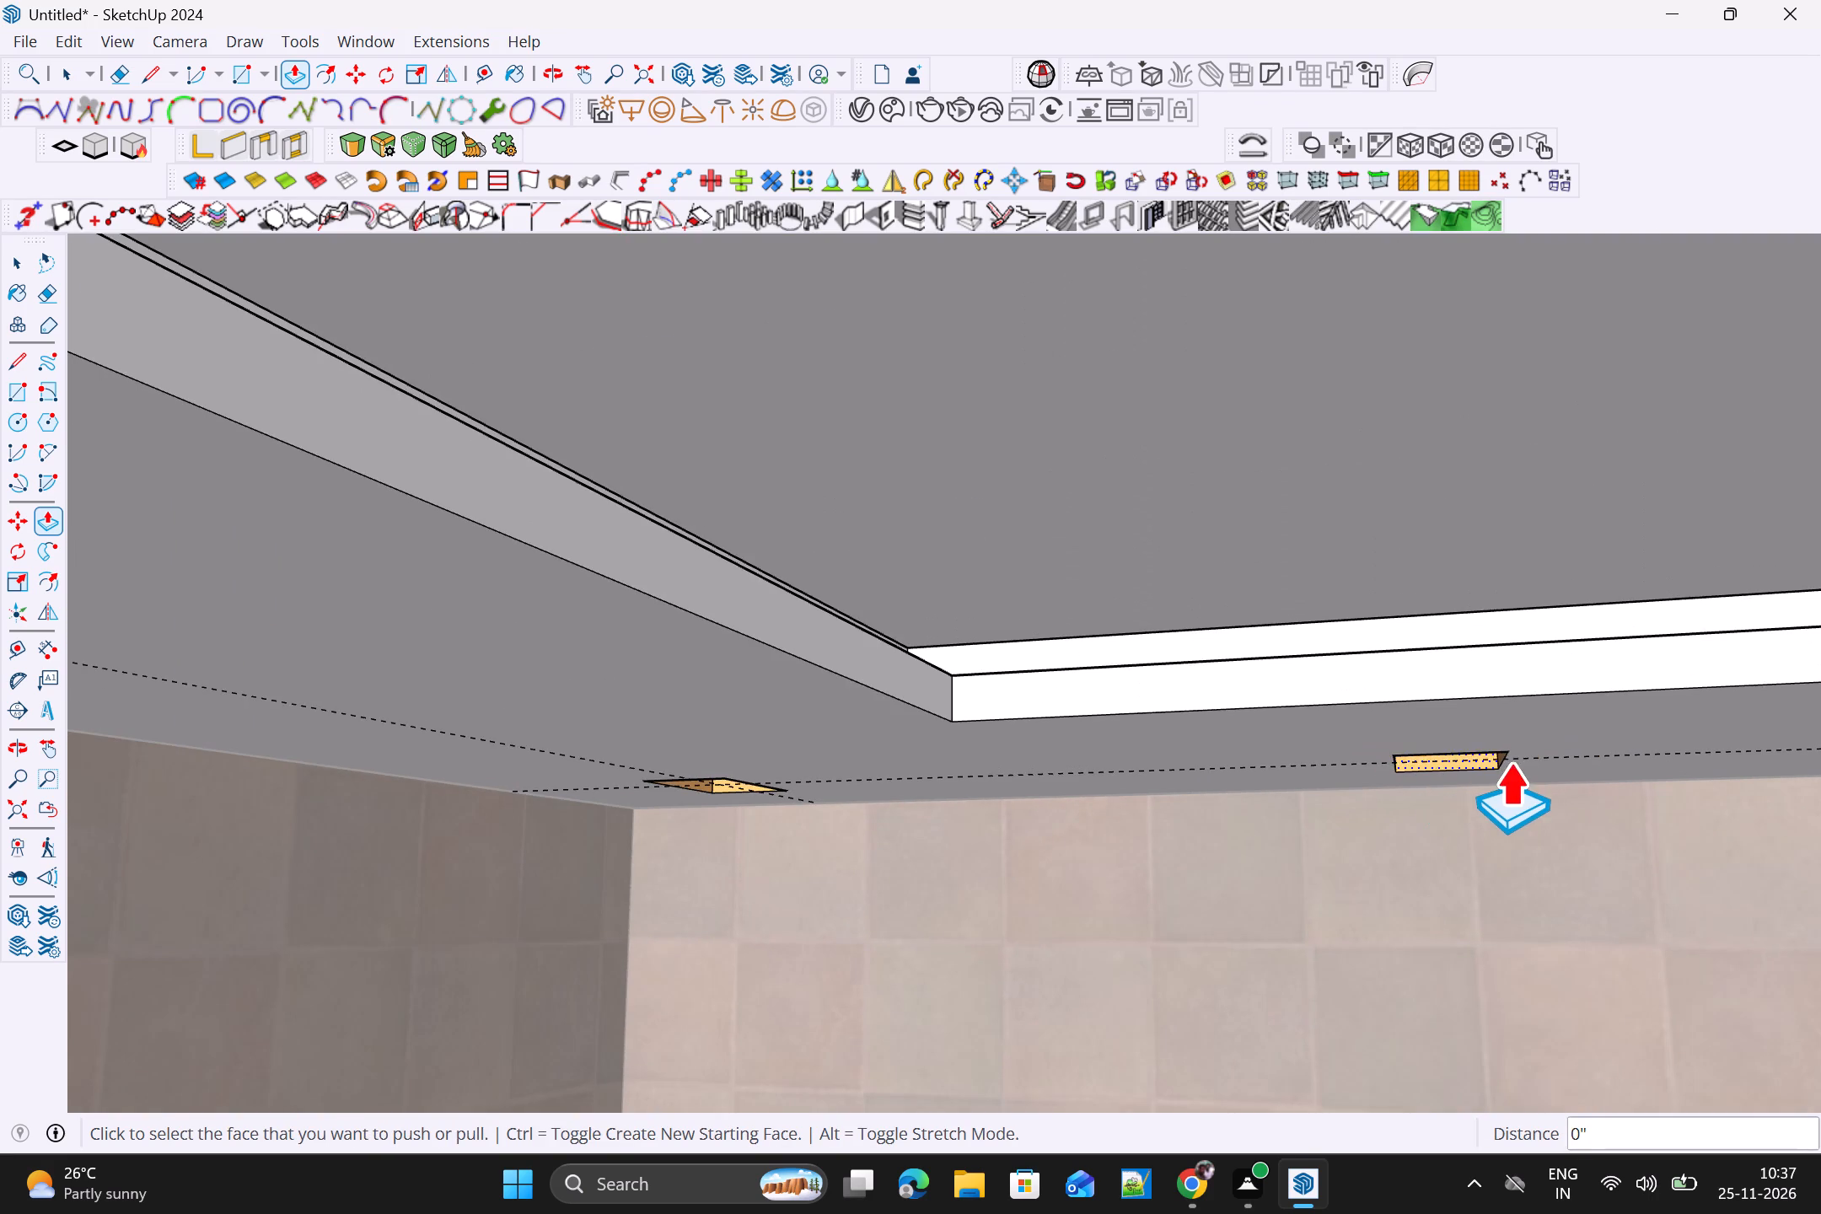
shift+middle_drag(1541, 752, 0, 740)
scroll(888, 754, up, 4)
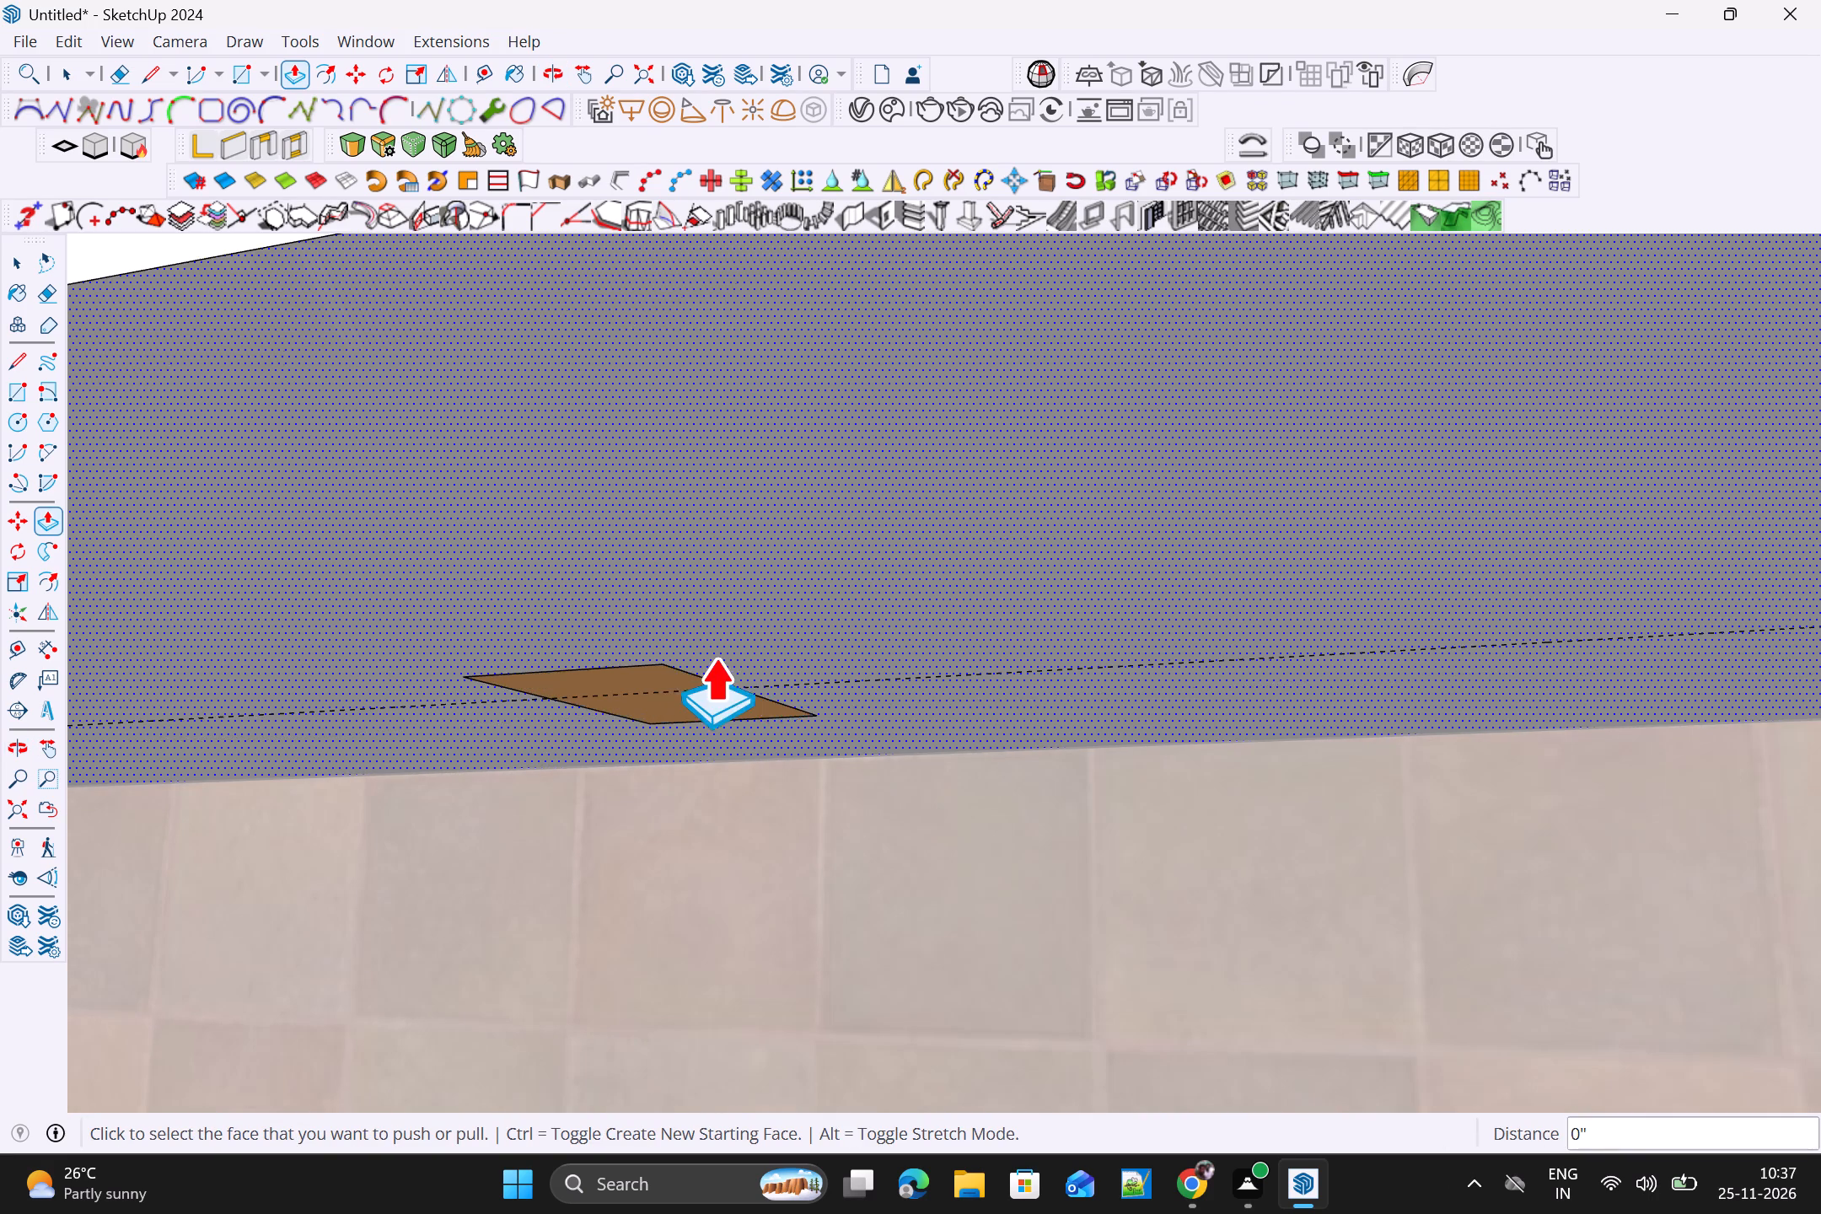
double_click(677, 697)
scroll(727, 698, down, 9)
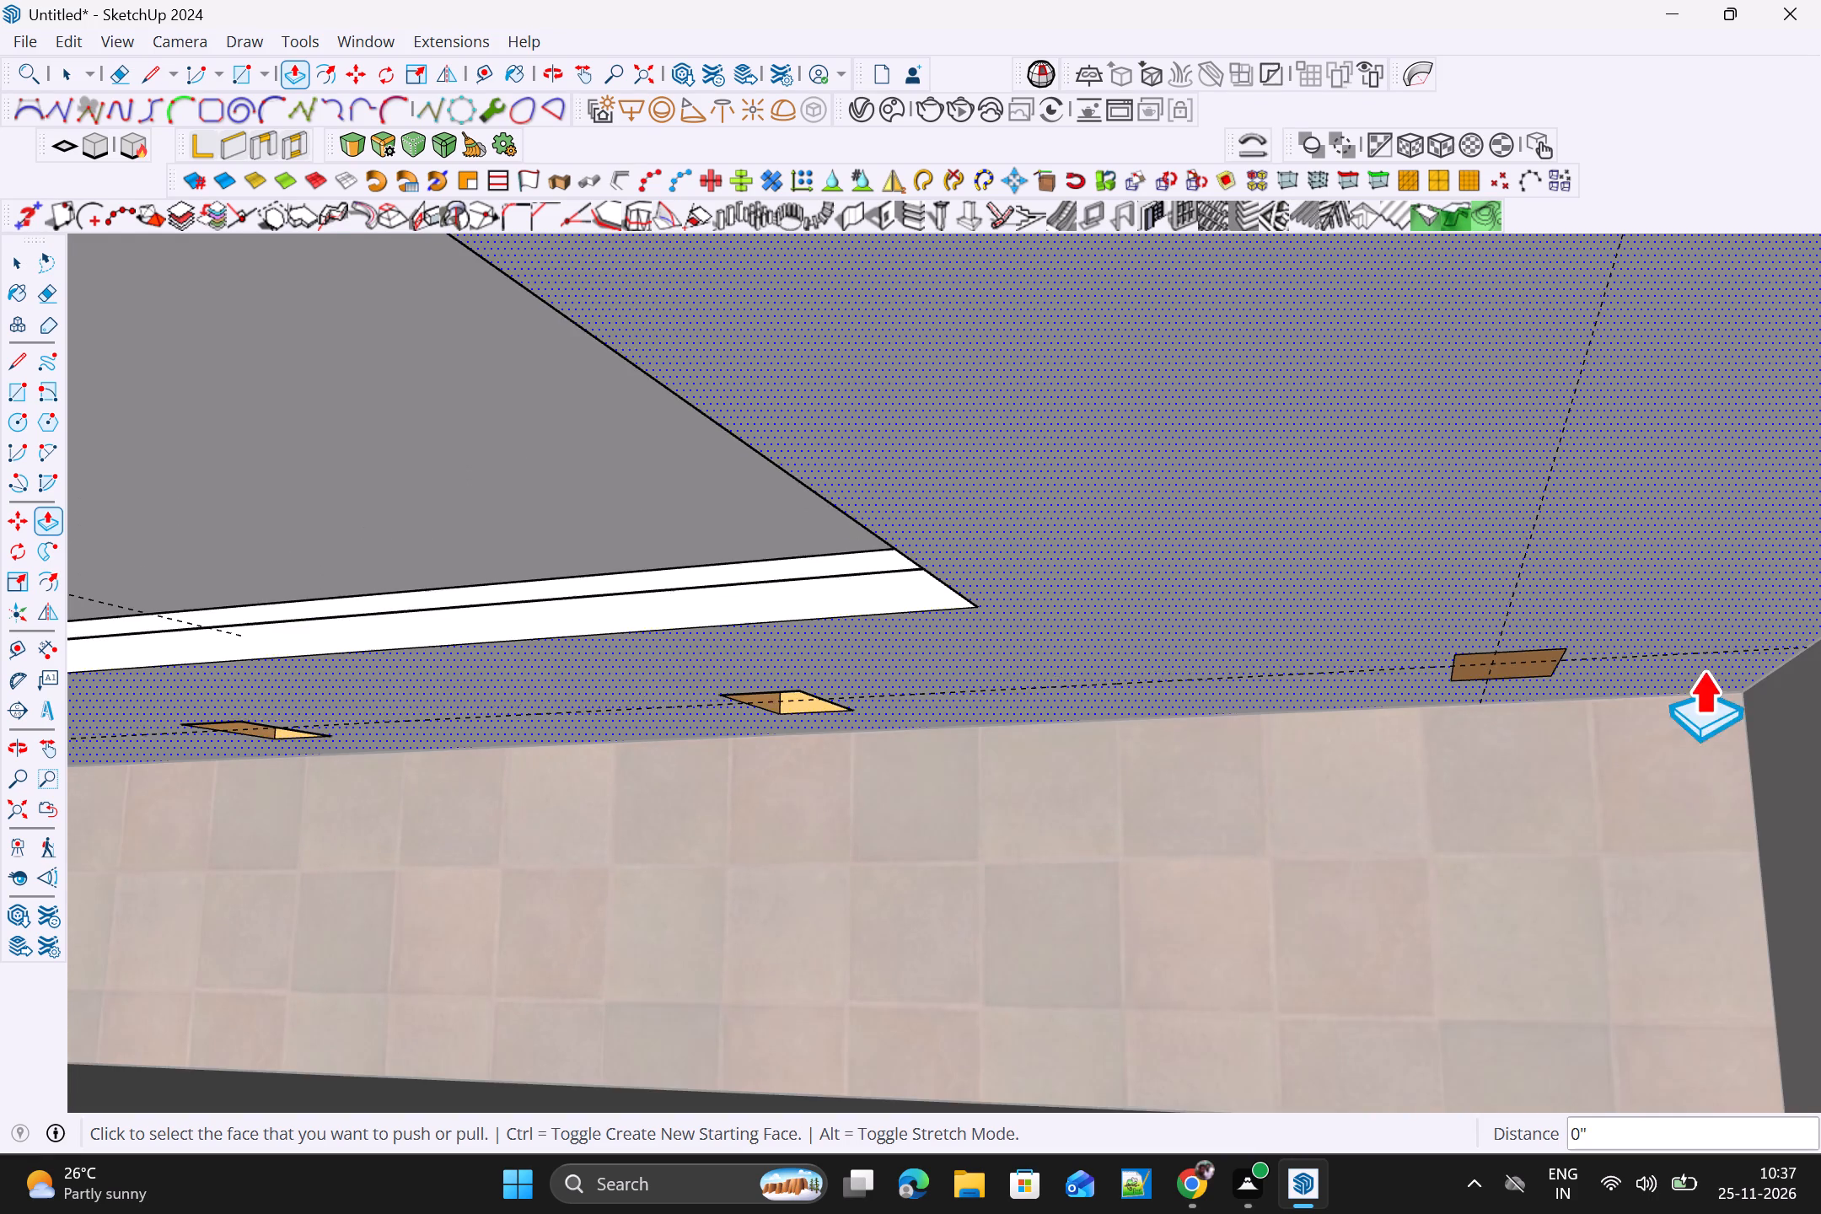
scroll(1666, 654, up, 14)
double_click(1467, 678)
Recess the two middle ceiling rectangles along the doorway side by the same Push/Pull depth.
scroll(1467, 678, down, 4)
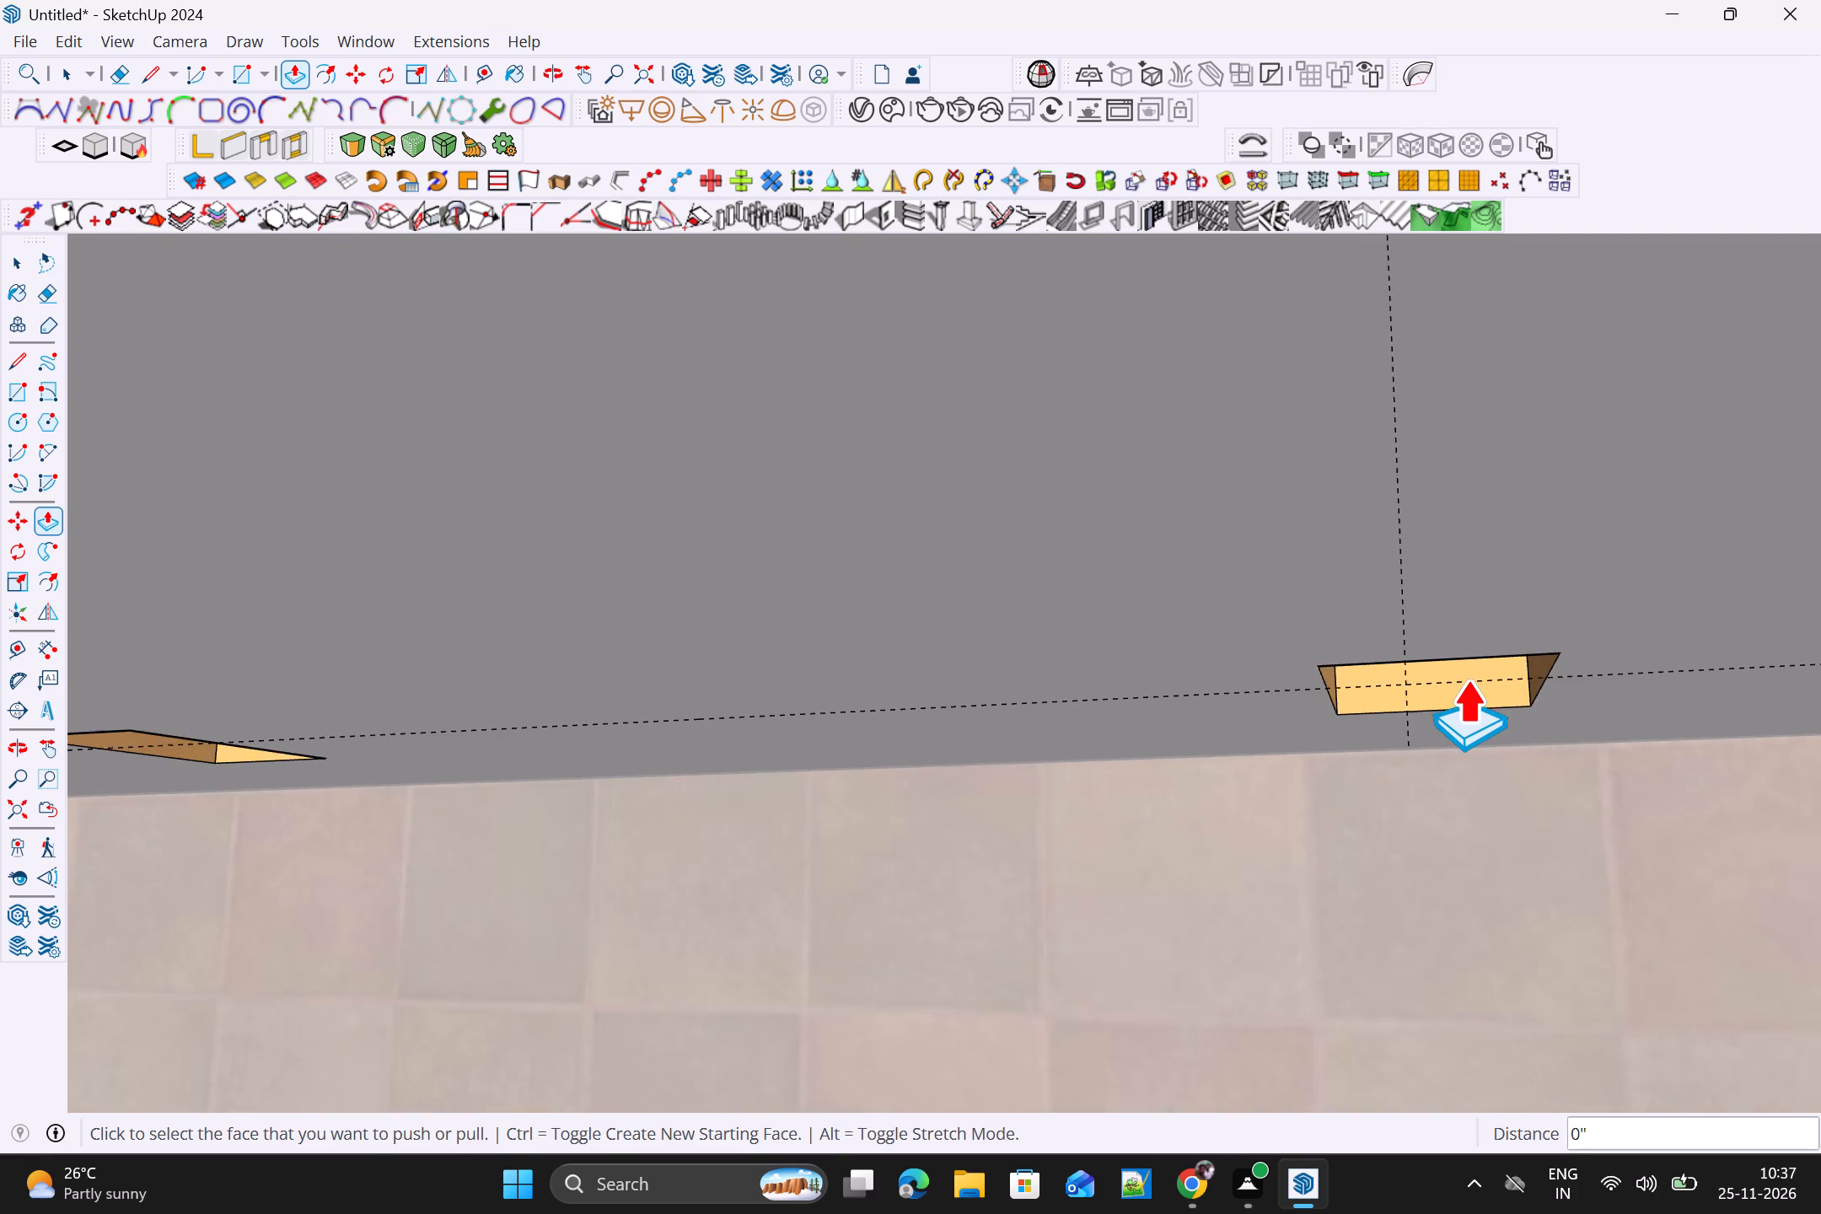
scroll(1467, 678, down, 16)
scroll(1491, 466, up, 5)
double_click(1499, 486)
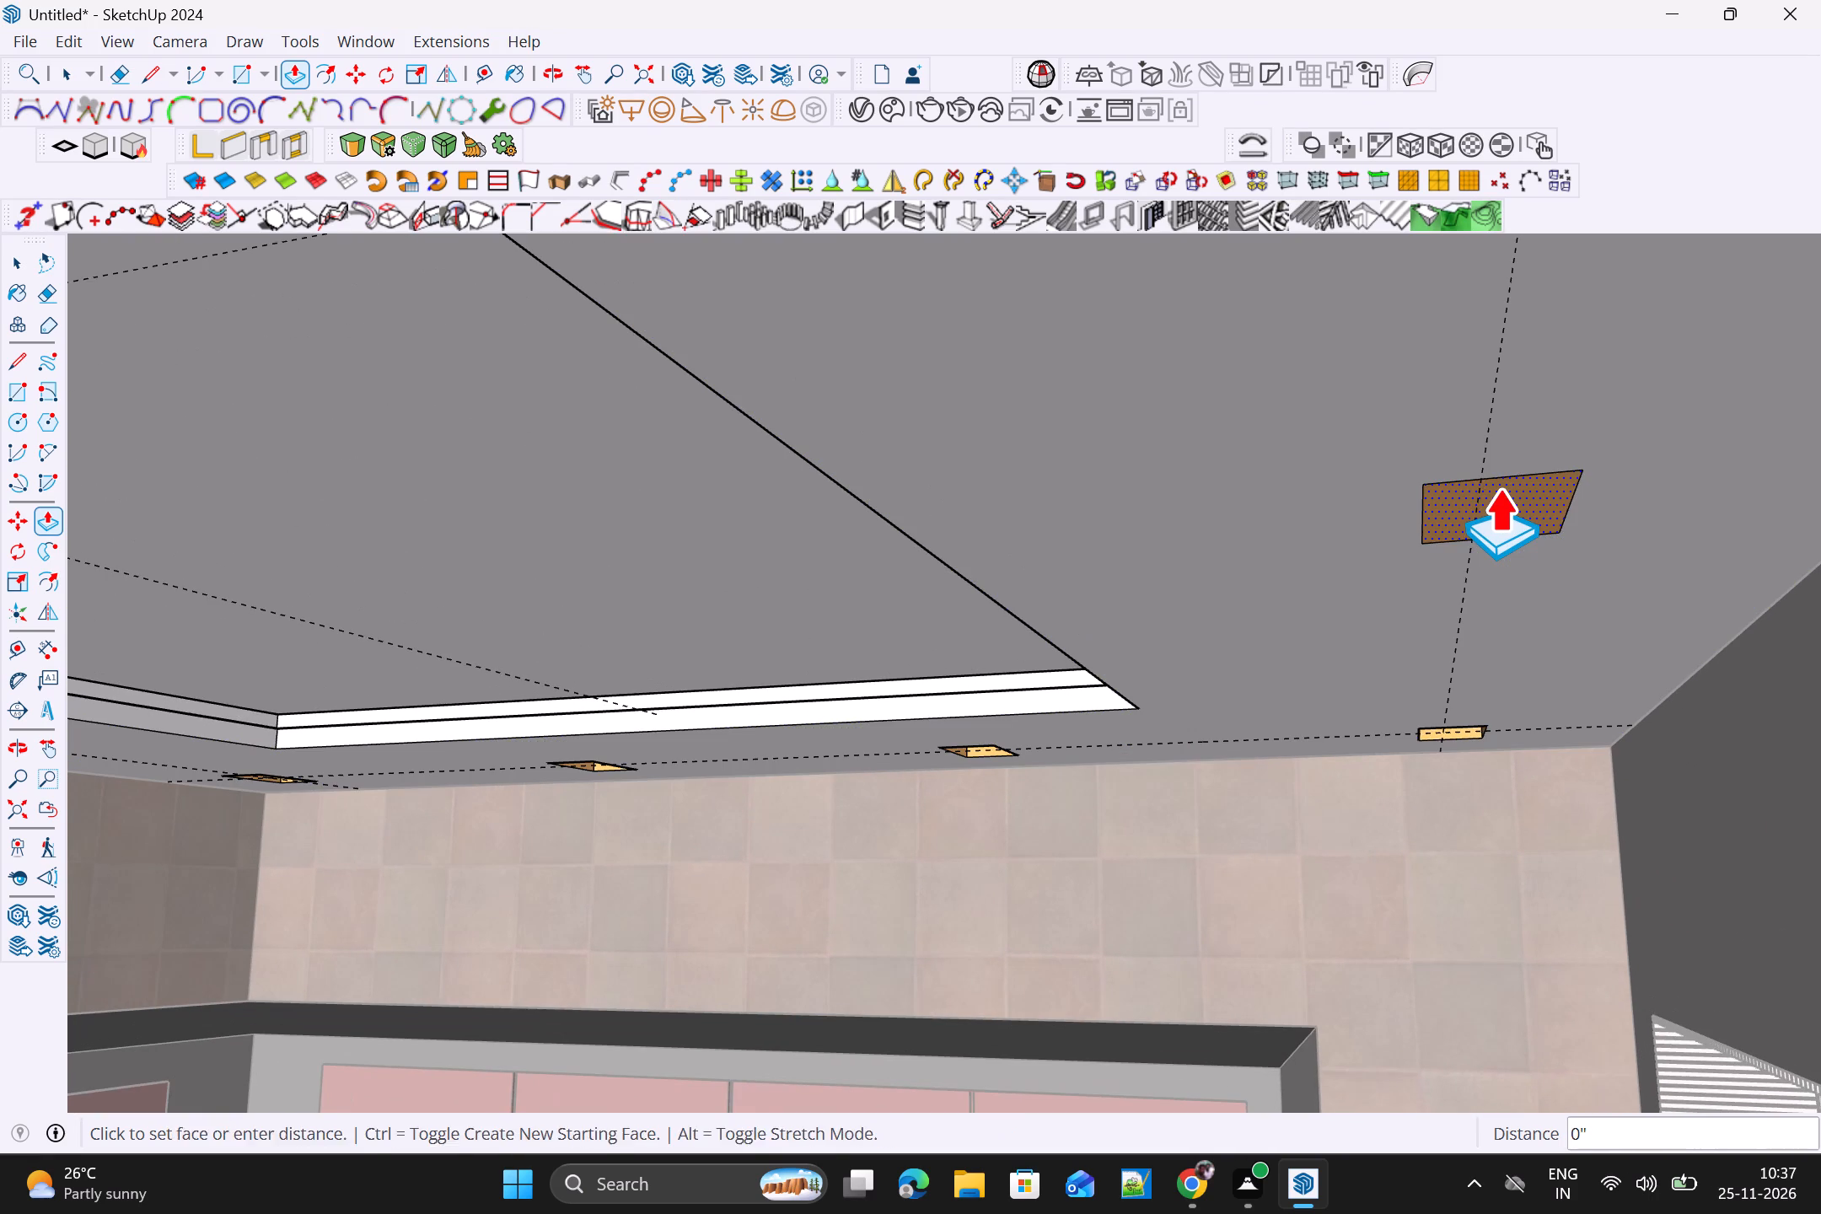
scroll(1499, 486, down, 20)
scroll(1571, 312, up, 4)
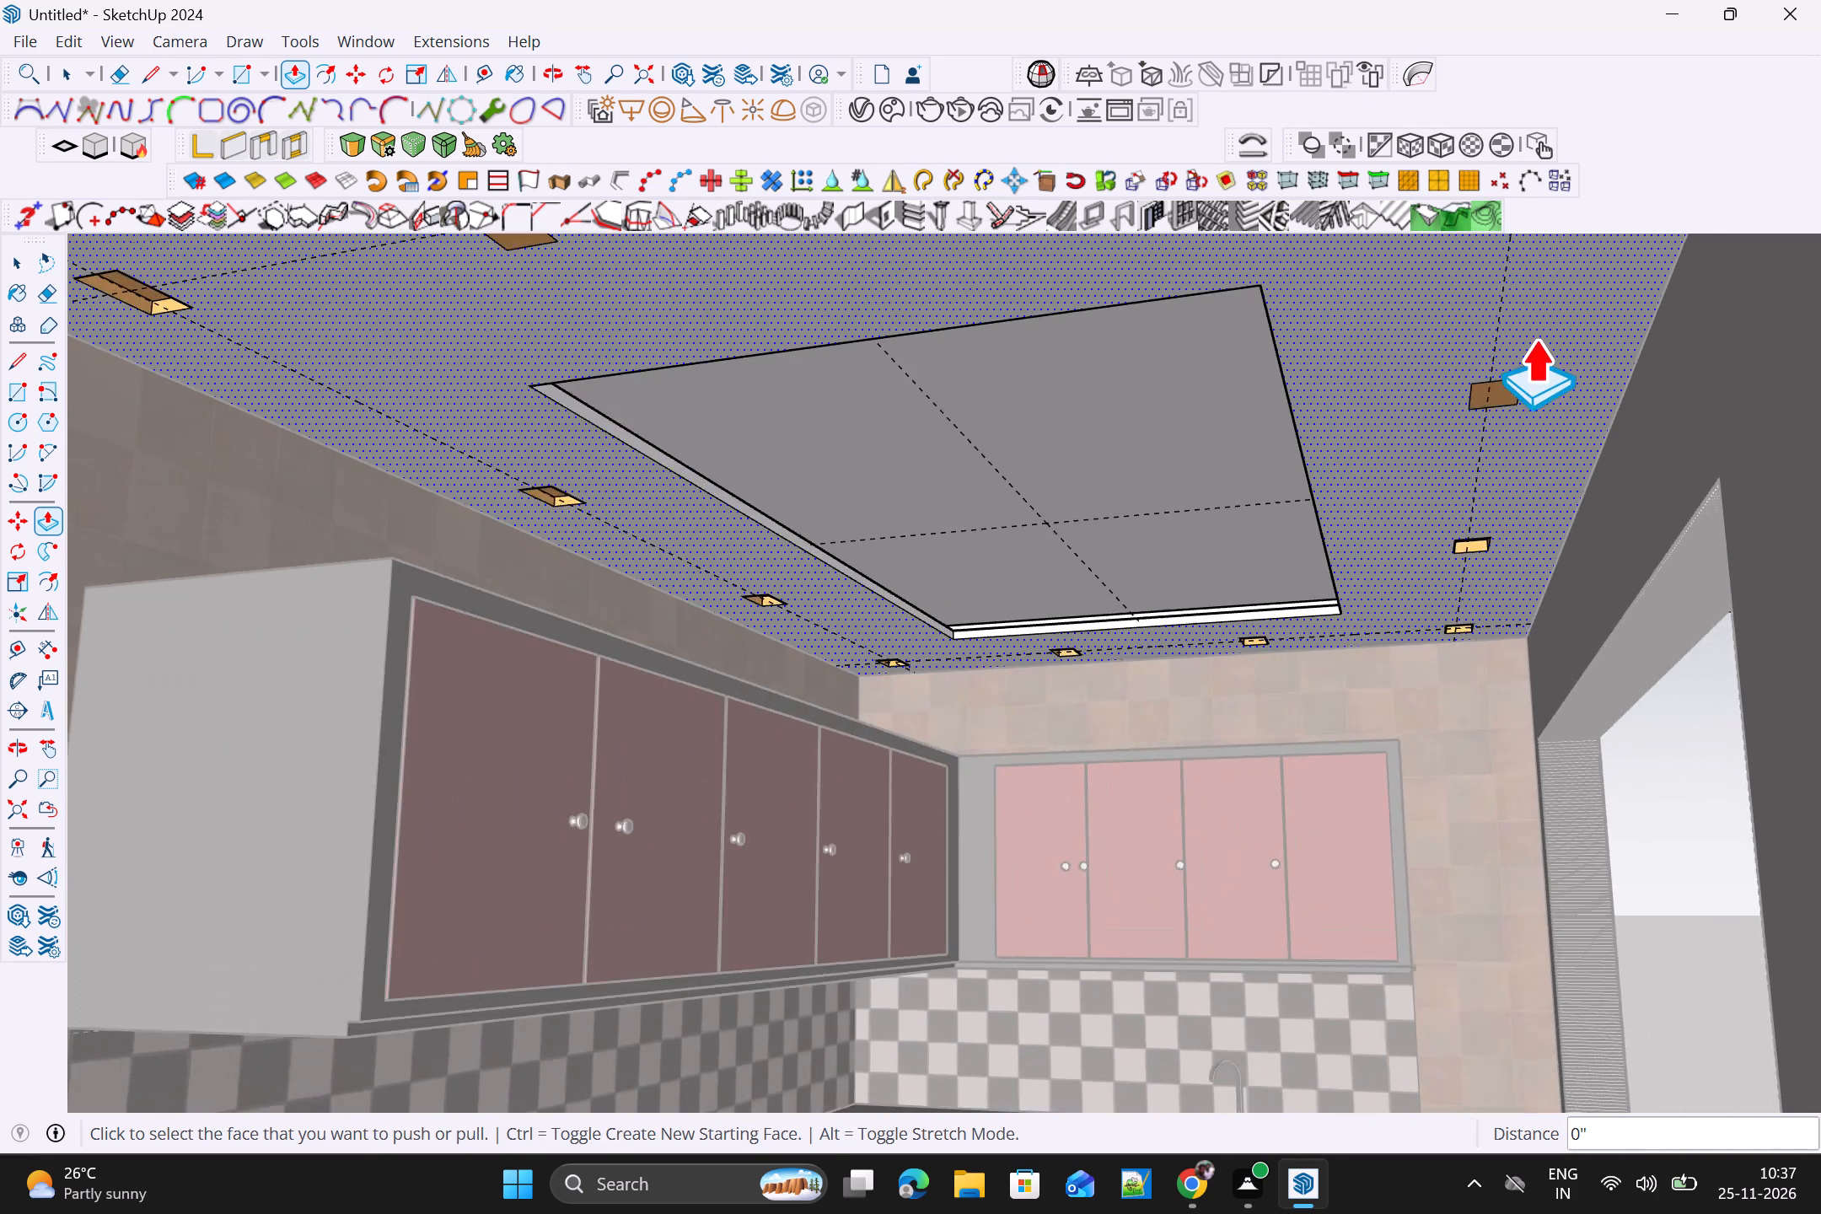
scroll(1535, 337, up, 10)
double_click(1493, 401)
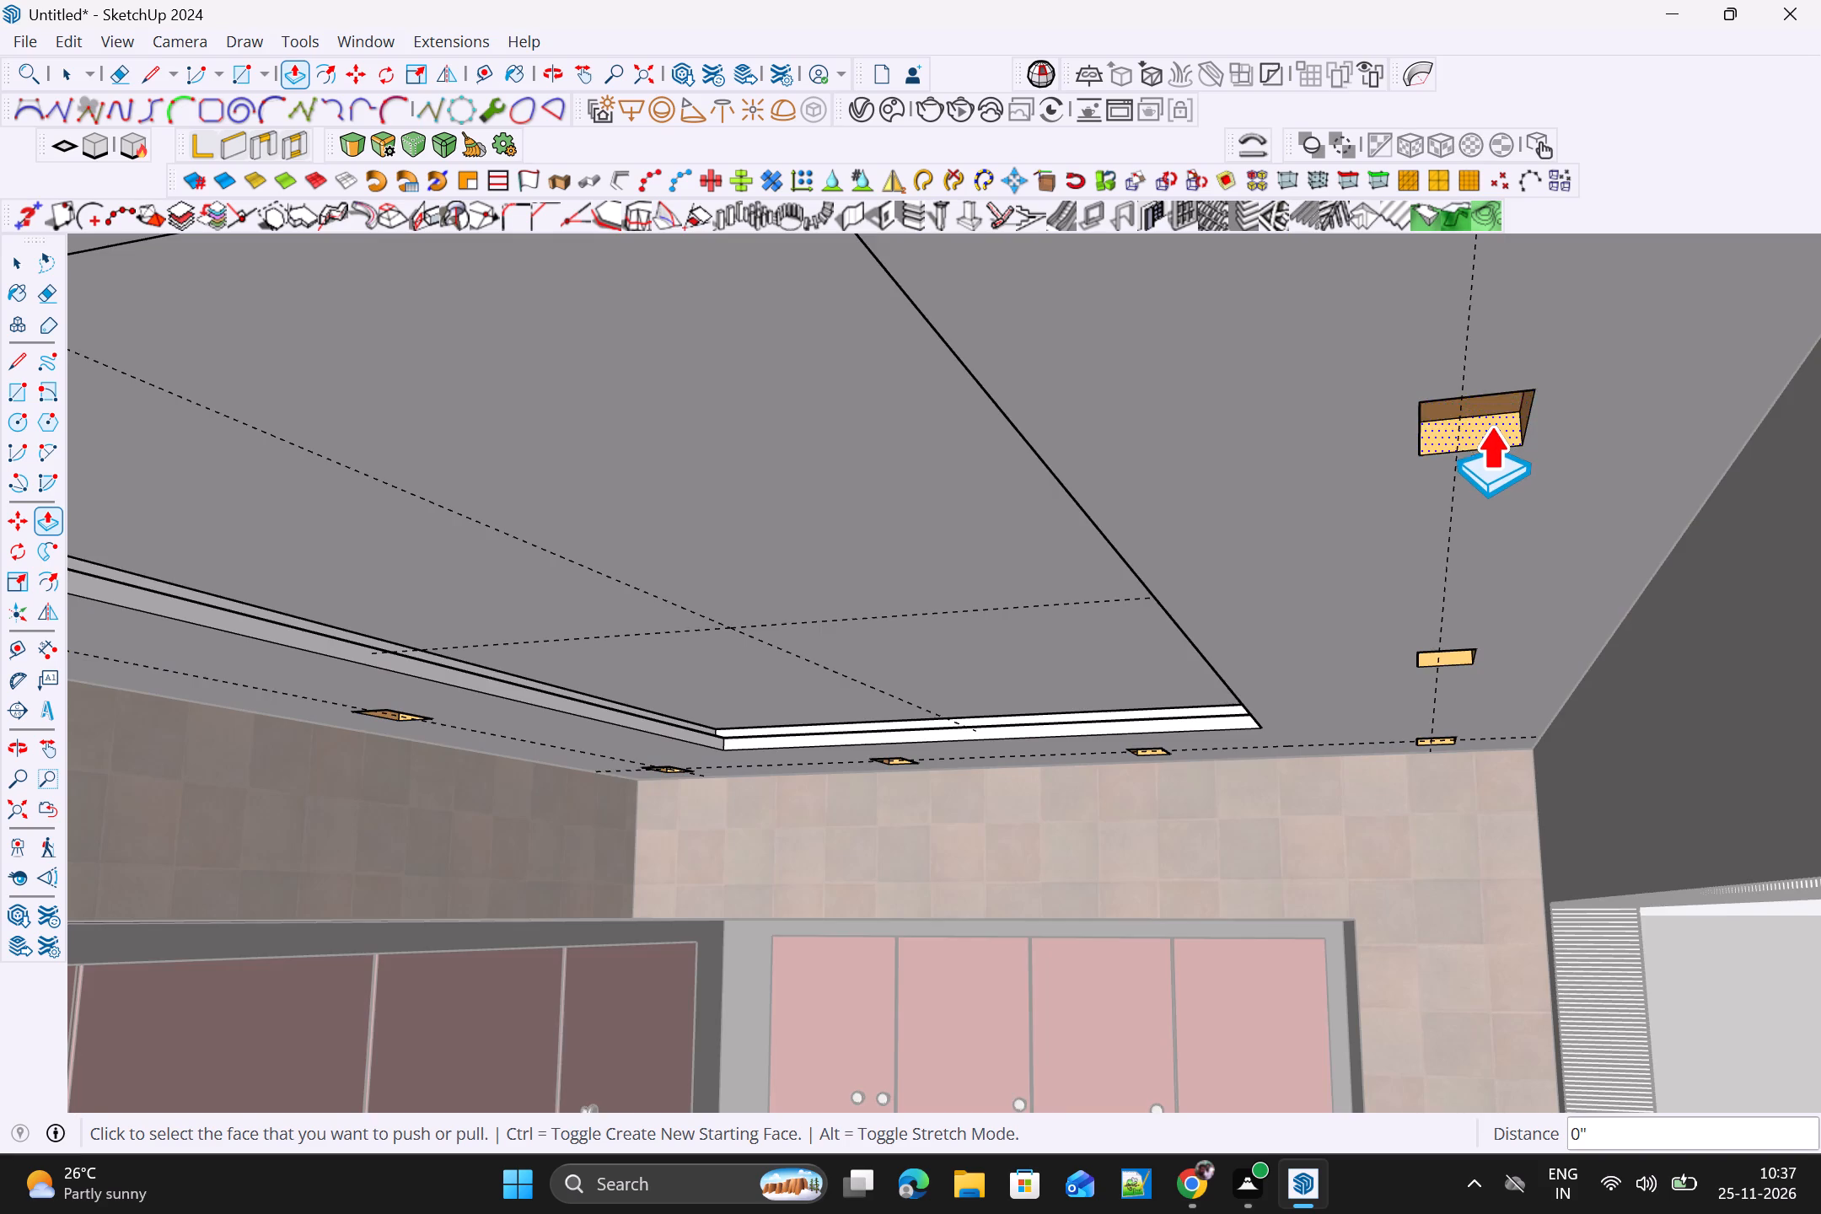
Recess the open-end corner rectangle on the doorway side and the two middle open-end rectangles by the same Push/Pull depth.
scroll(1491, 427, down, 14)
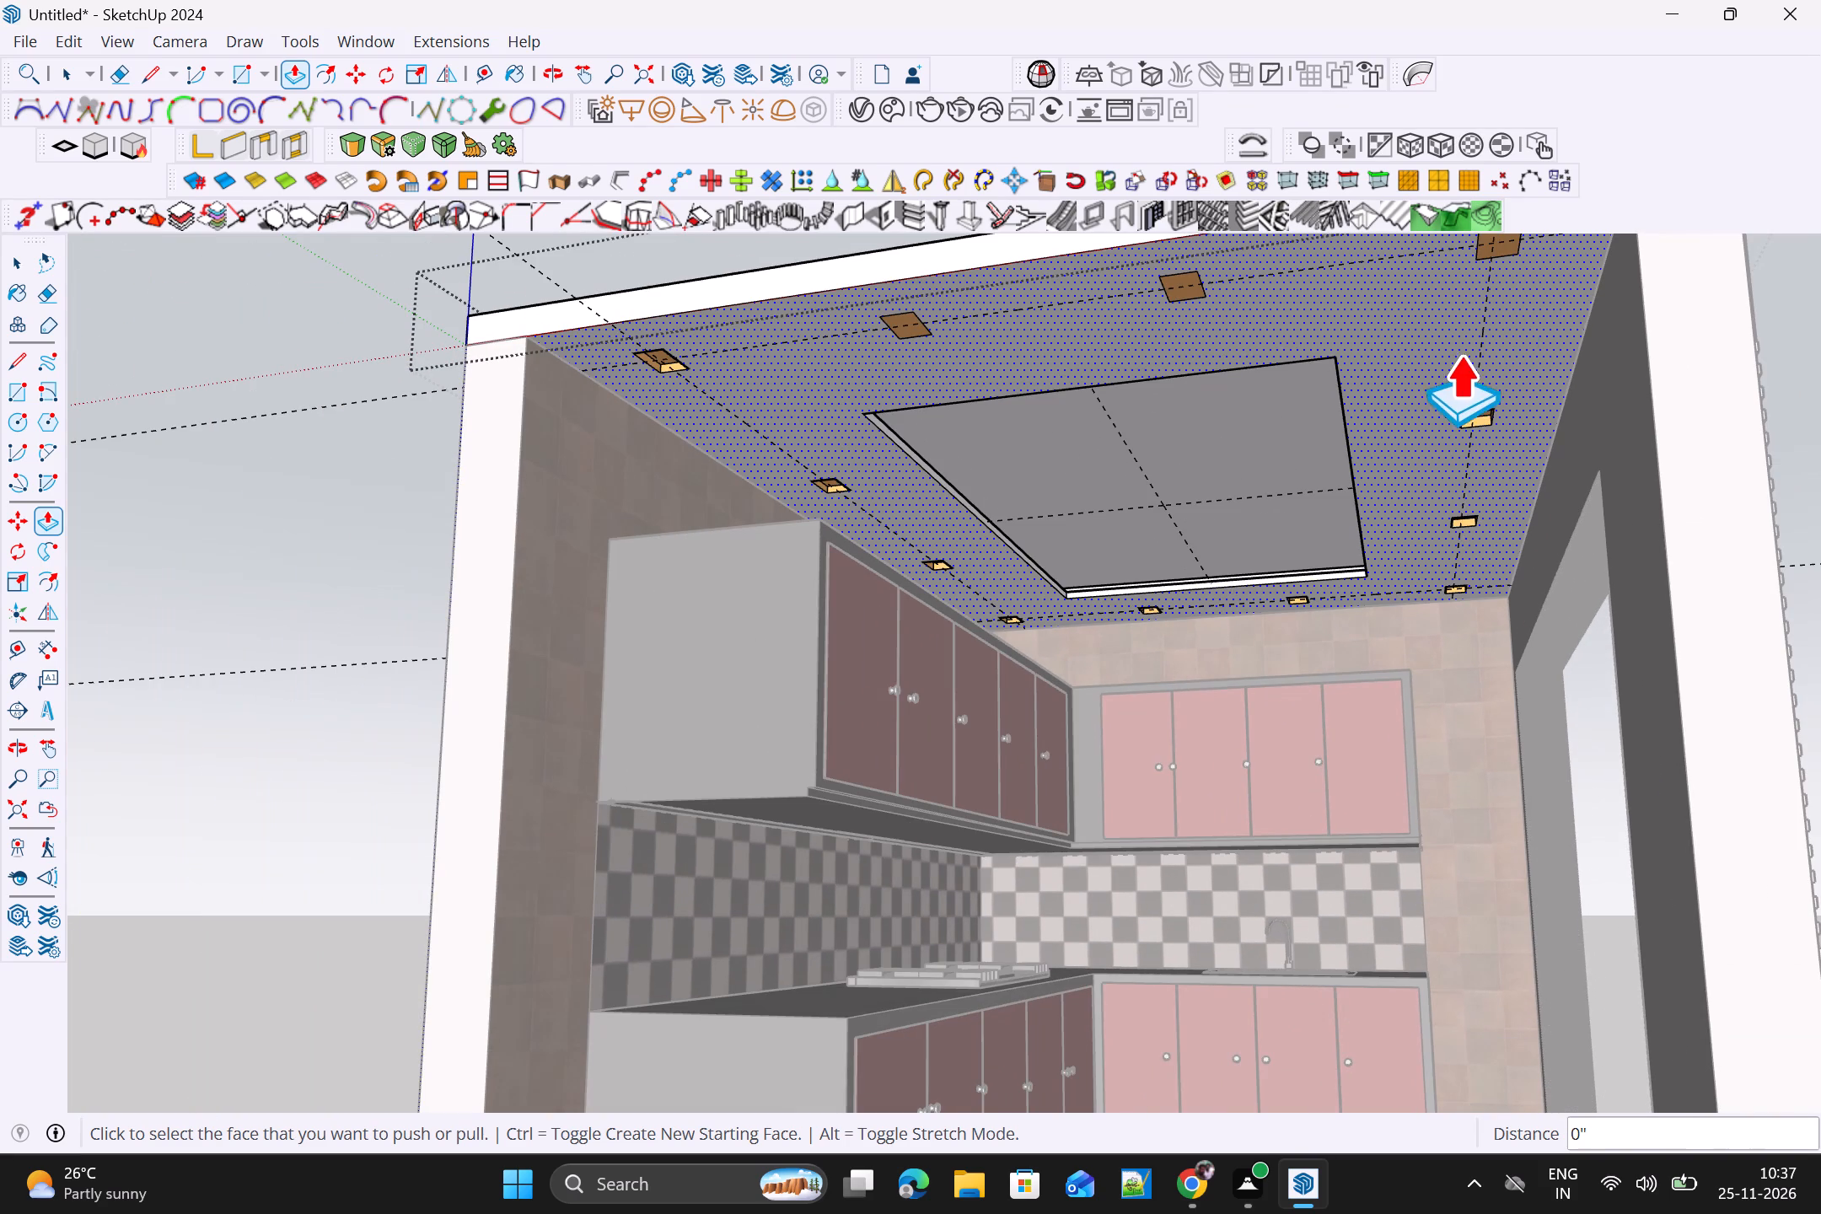
shift+middle_drag(1500, 280, 1452, 391)
scroll(1458, 363, up, 4)
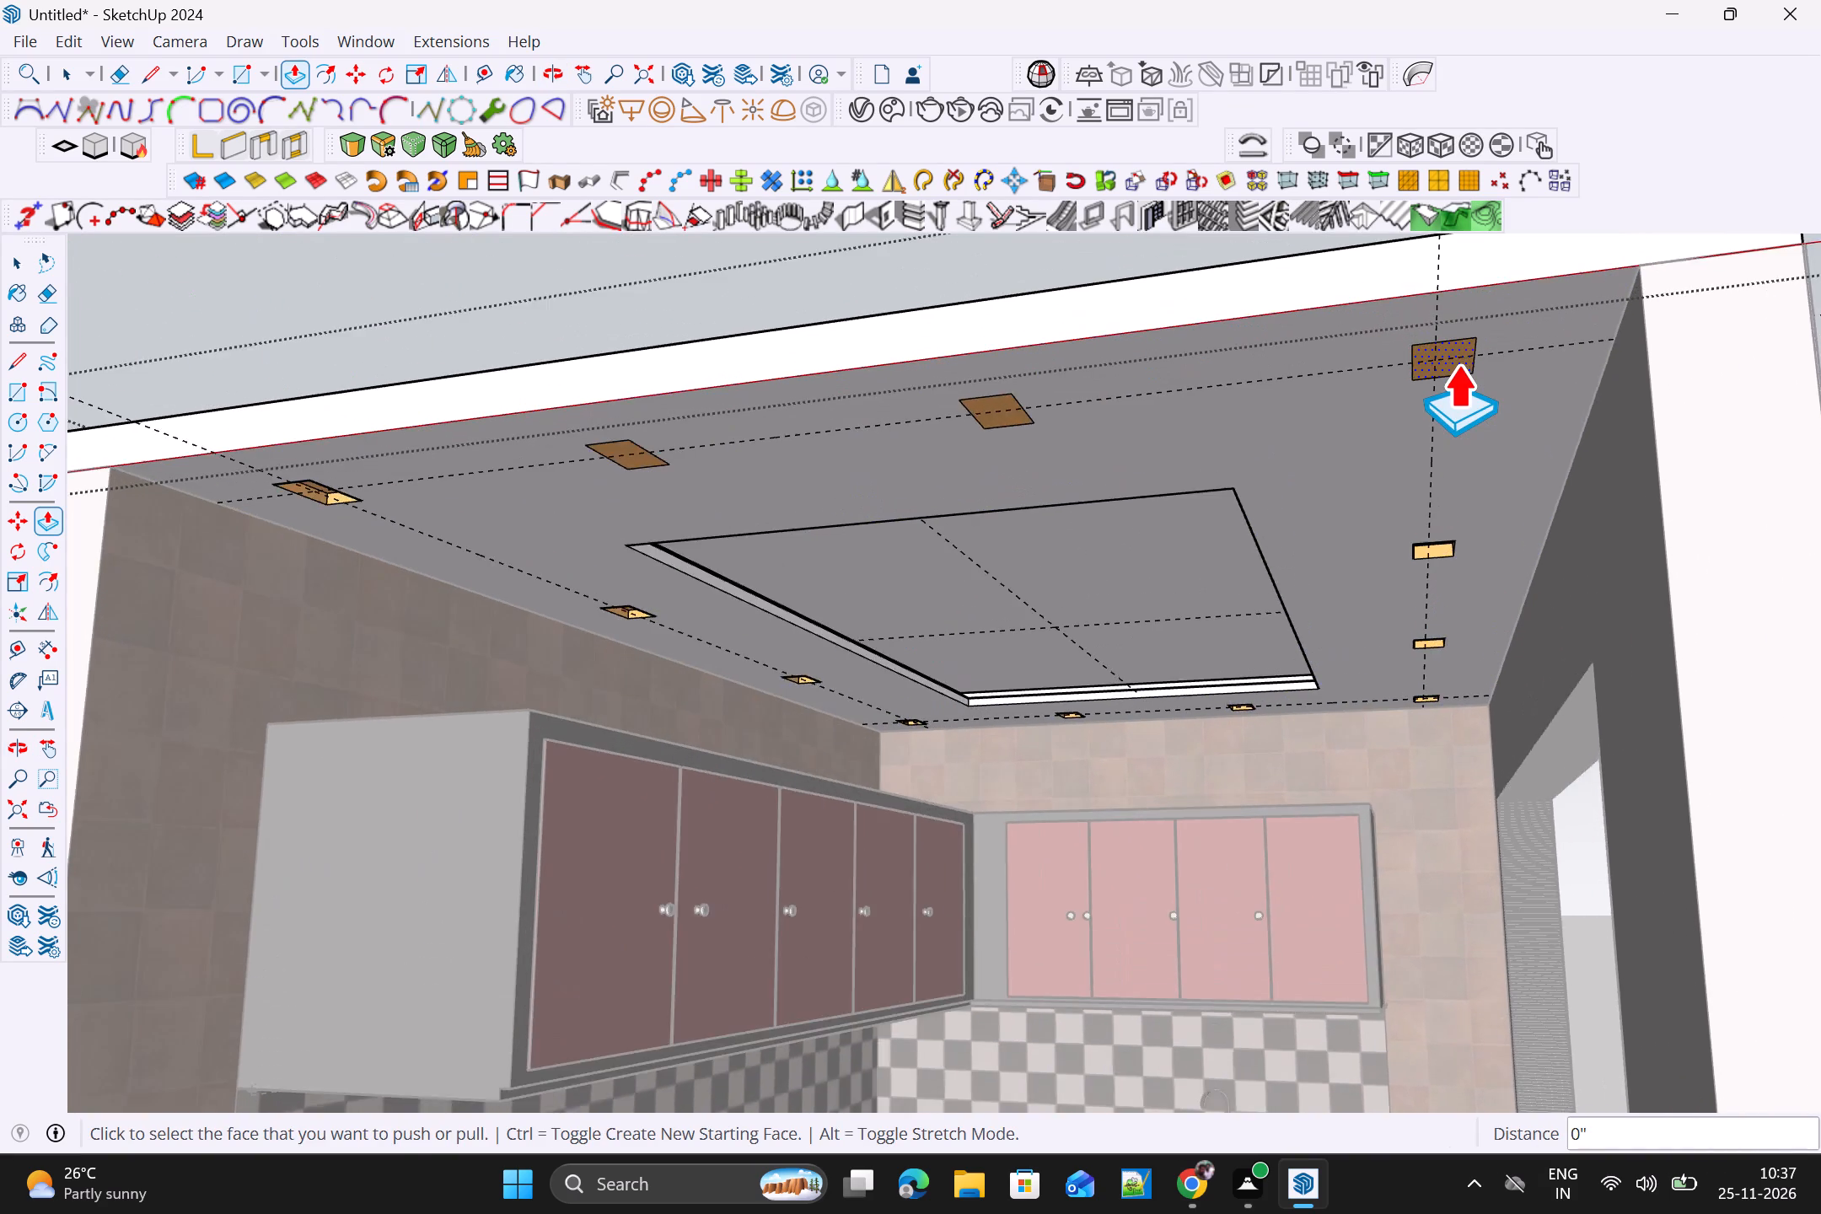
scroll(1458, 363, up, 4)
double_click(1458, 356)
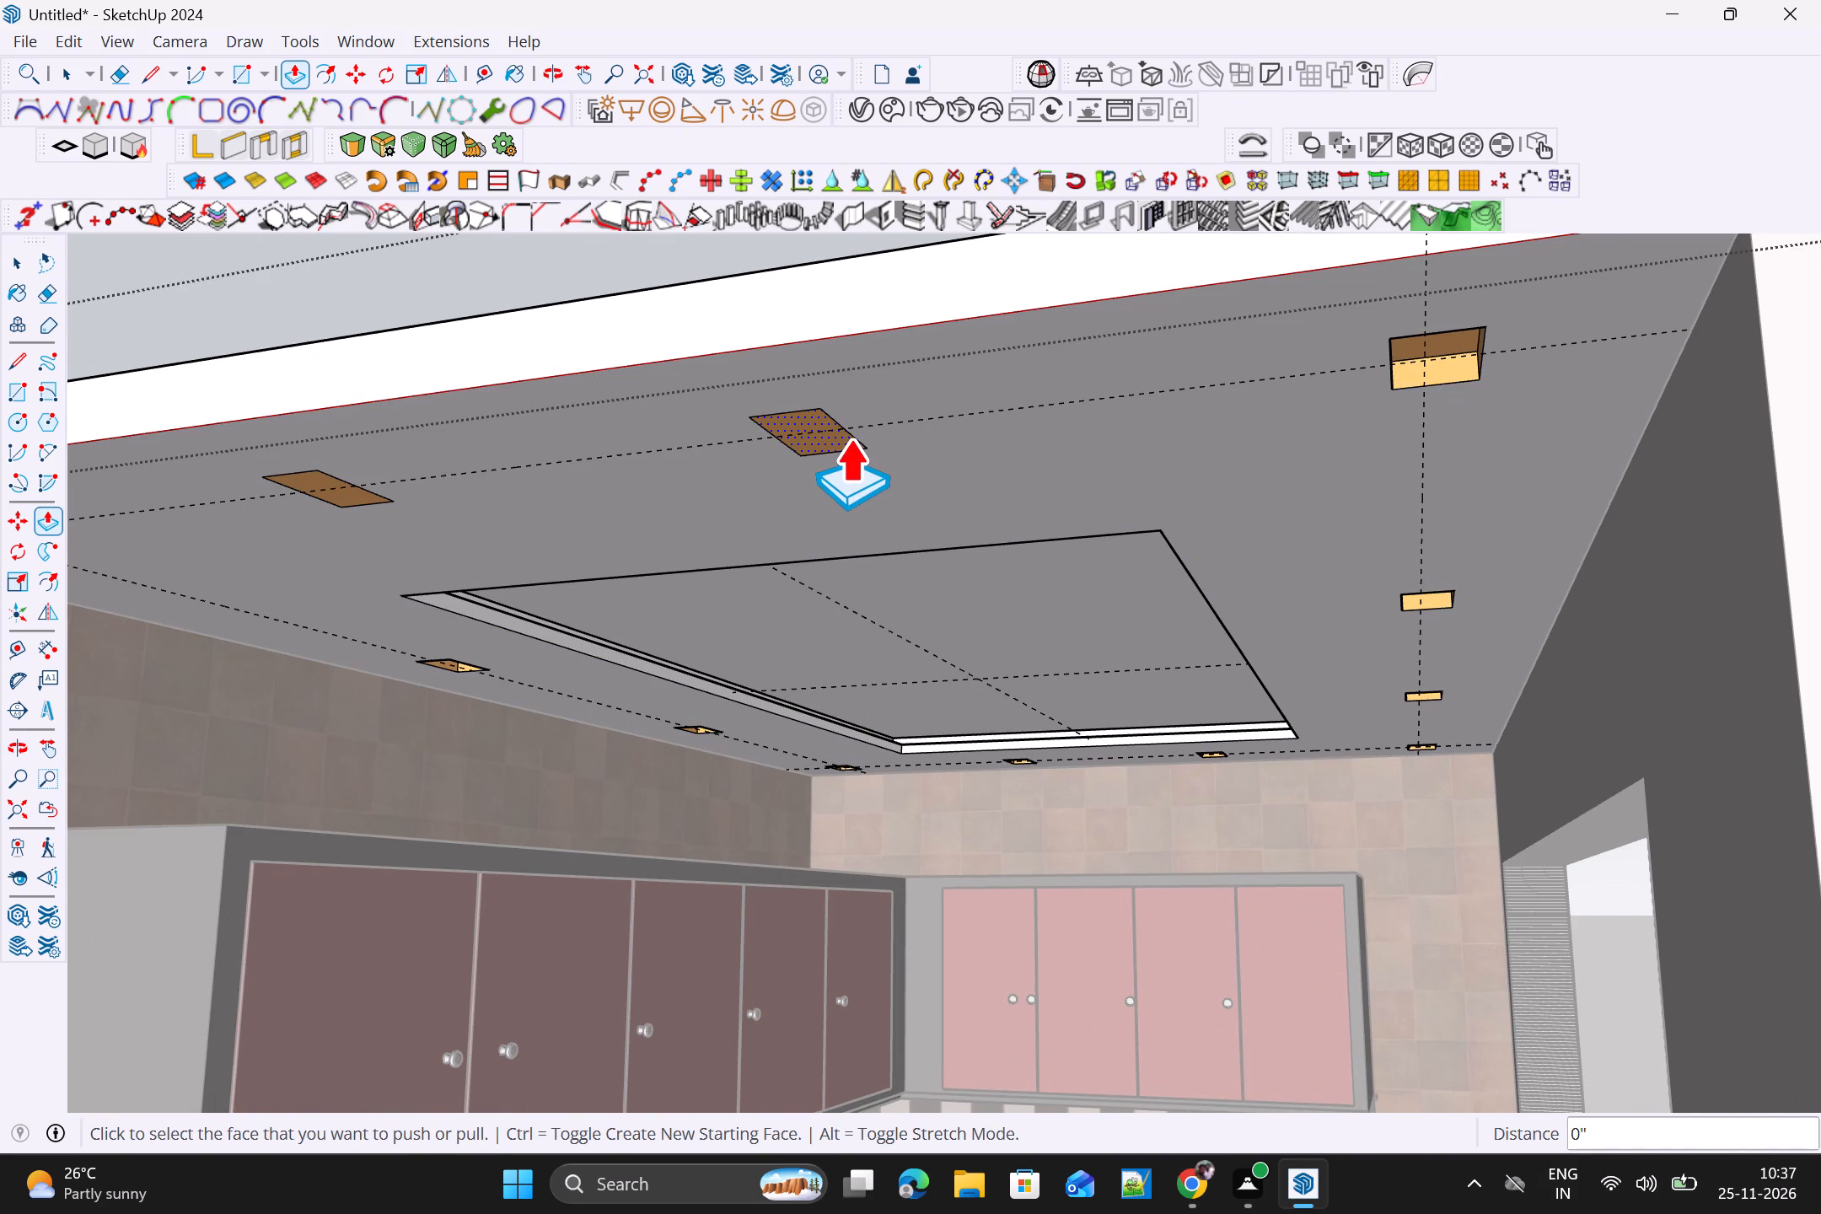
double_click(812, 424)
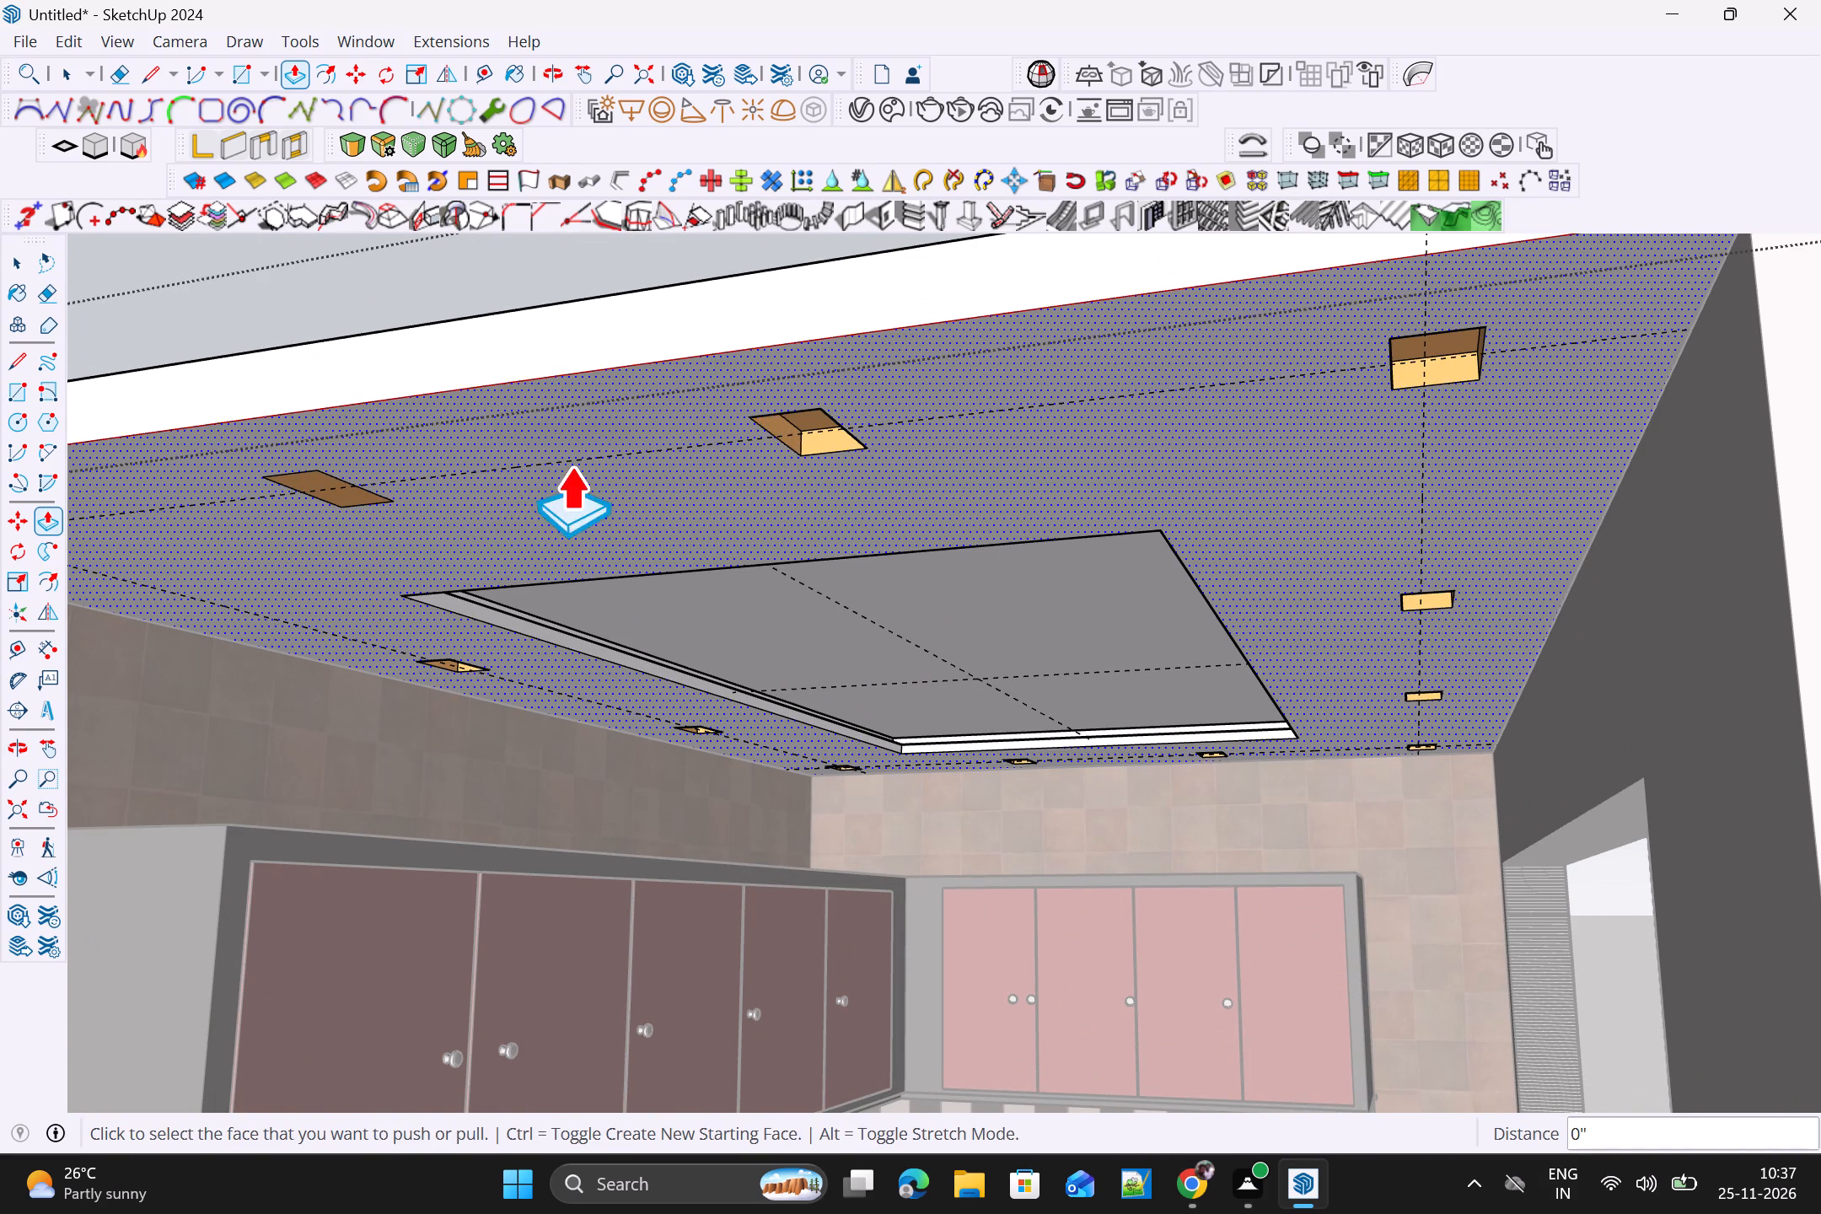
double_click(322, 482)
Delete all guide lines from the model.
scroll(322, 482, down, 3)
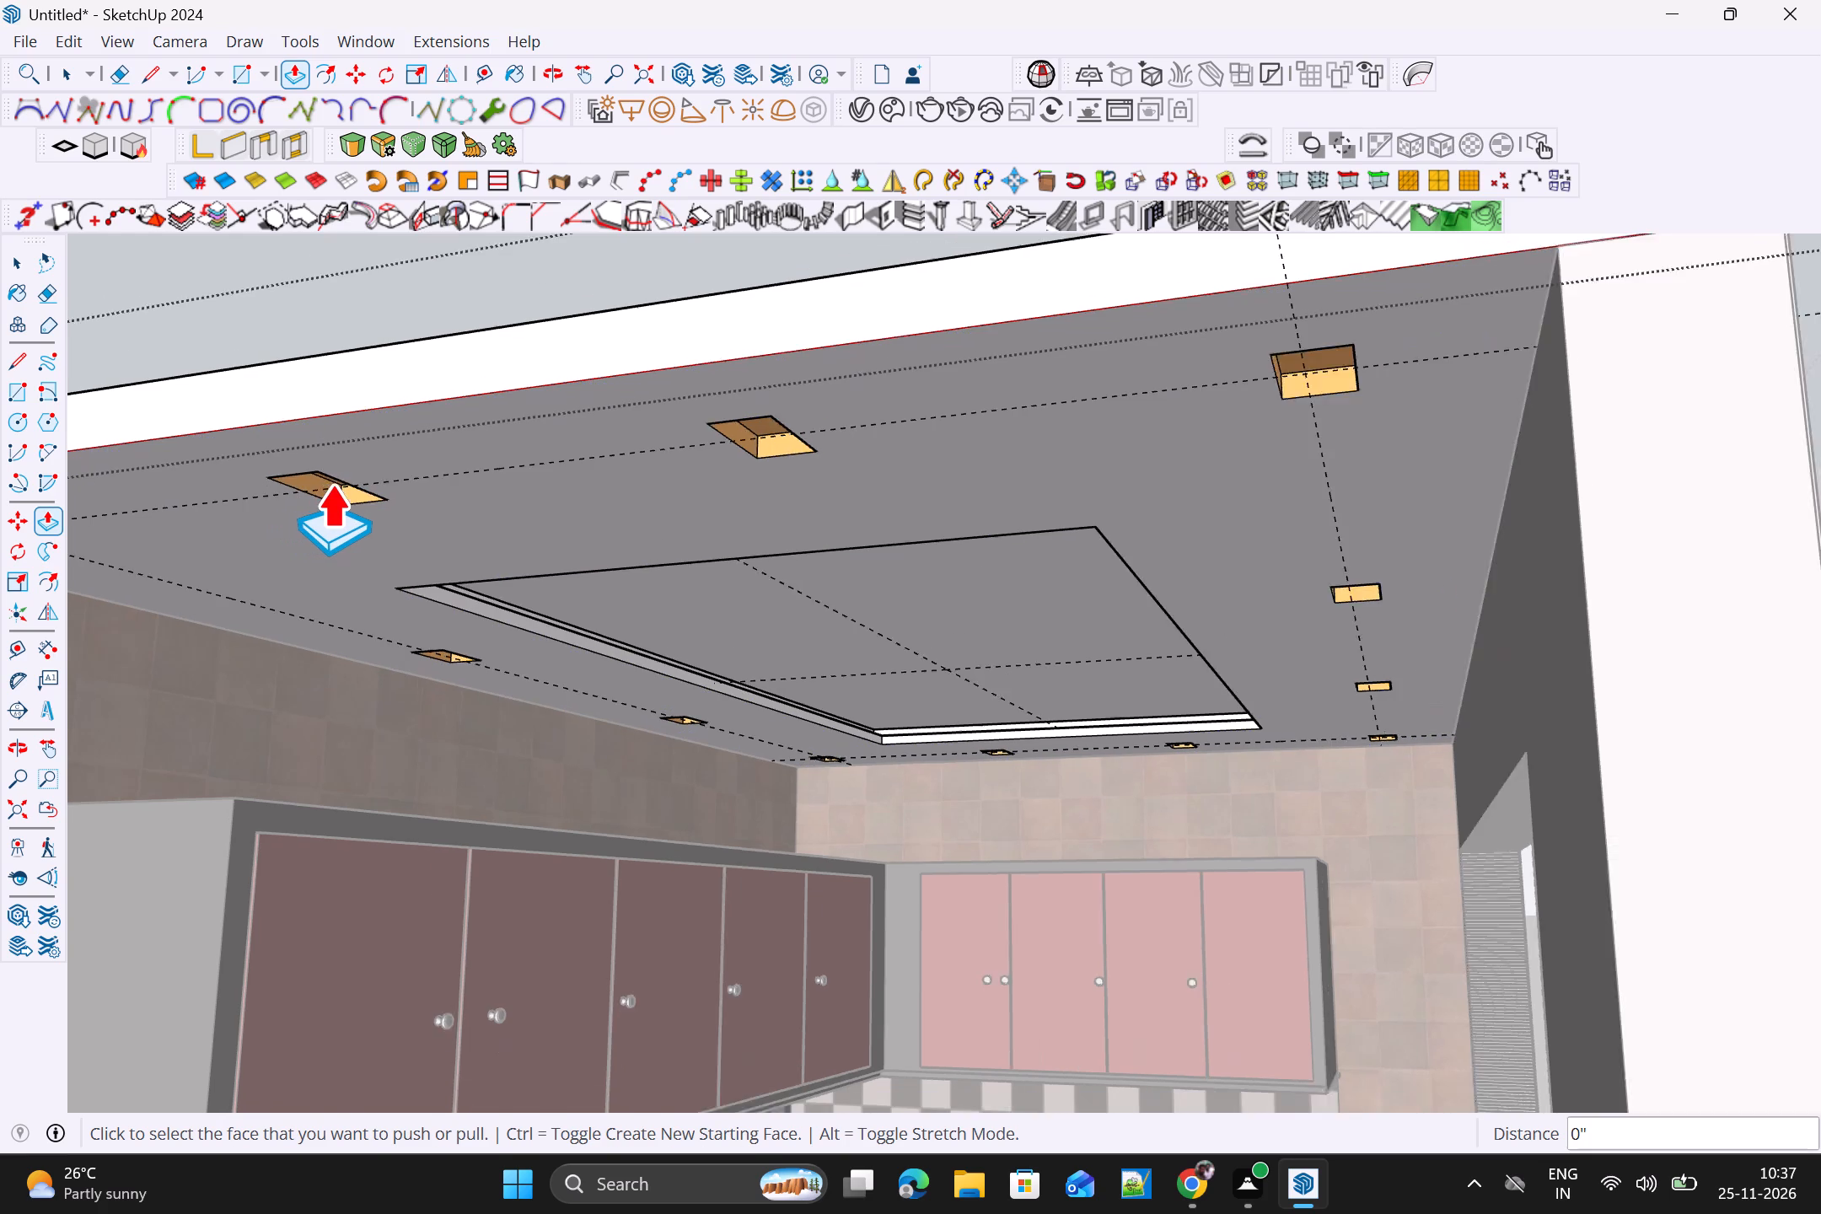
scroll(331, 482, down, 1)
middle_drag(355, 486, 574, 436)
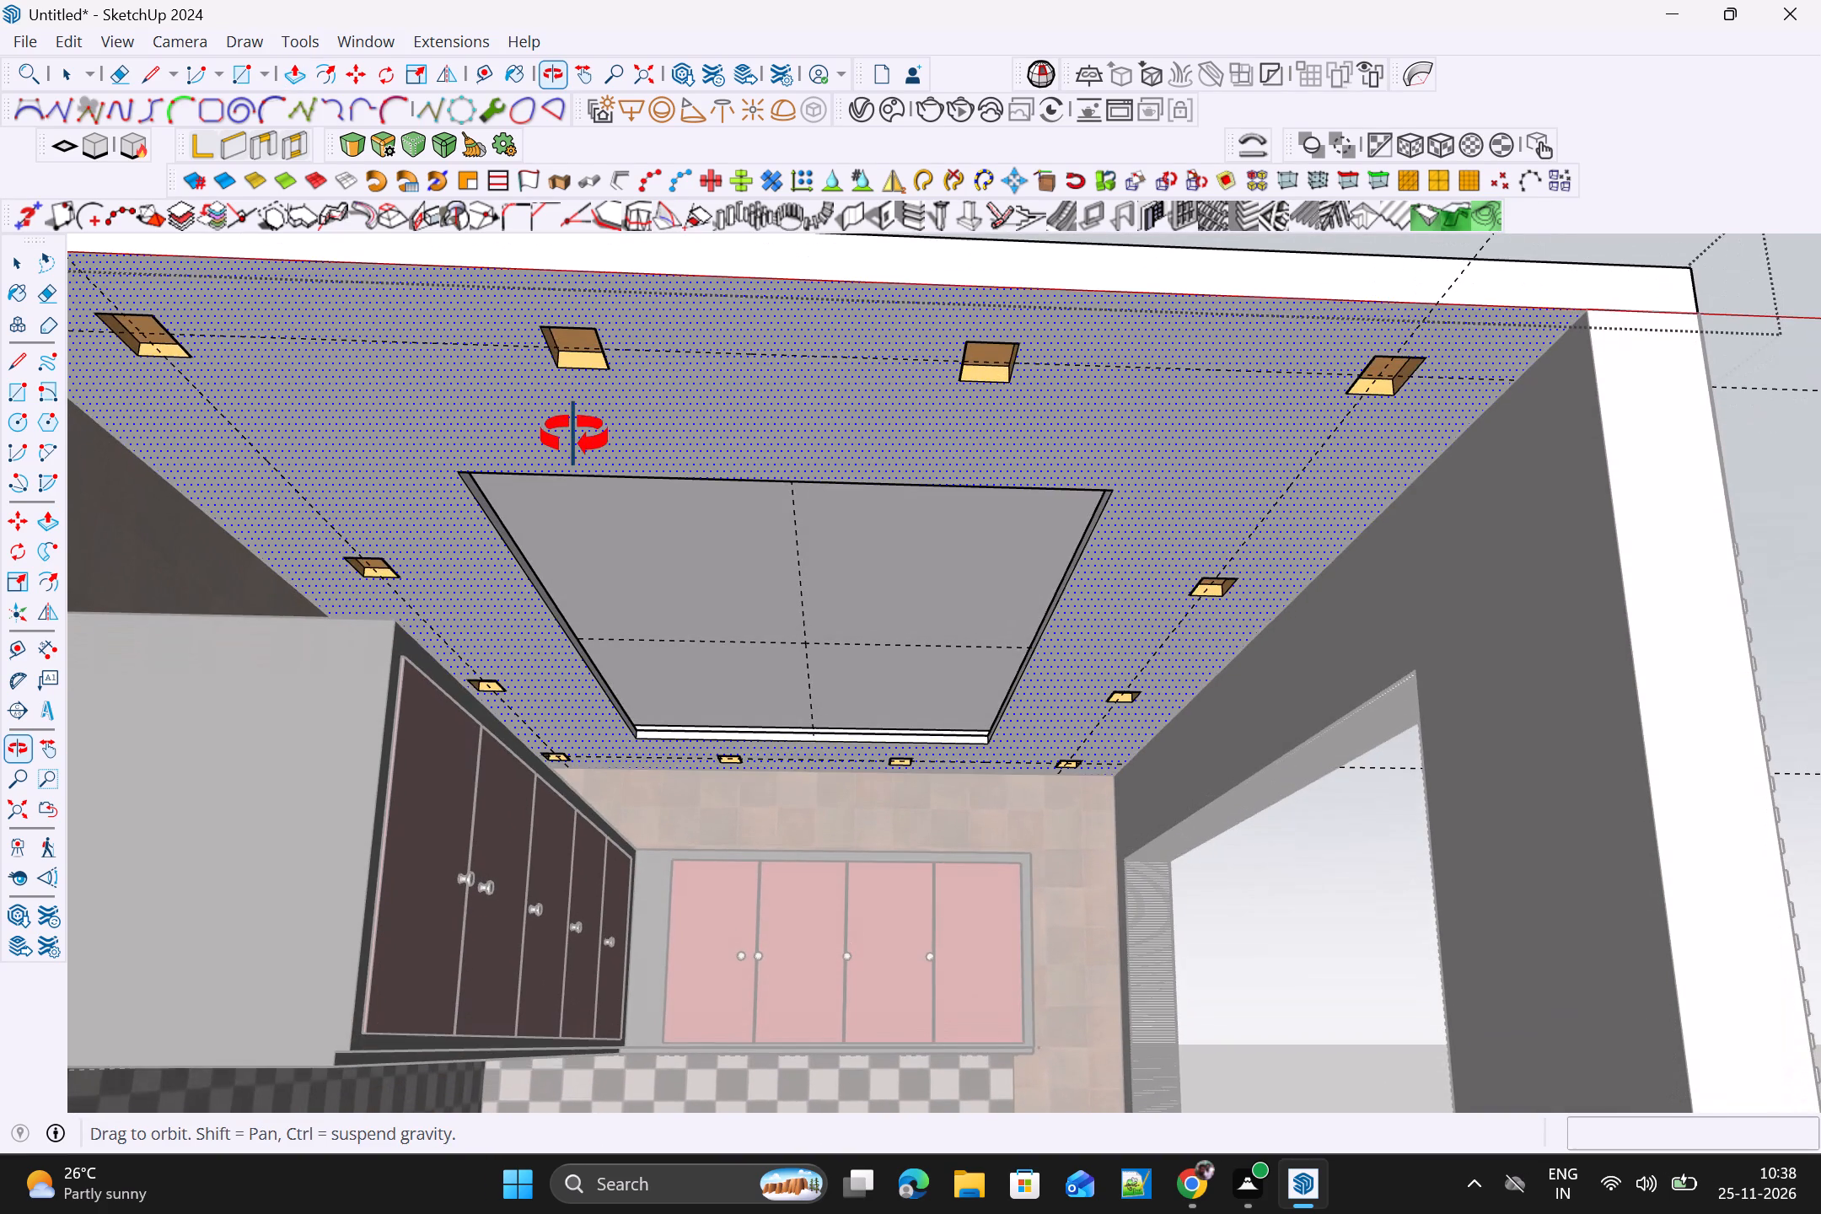
middle_drag(574, 436, 575, 438)
key(space)
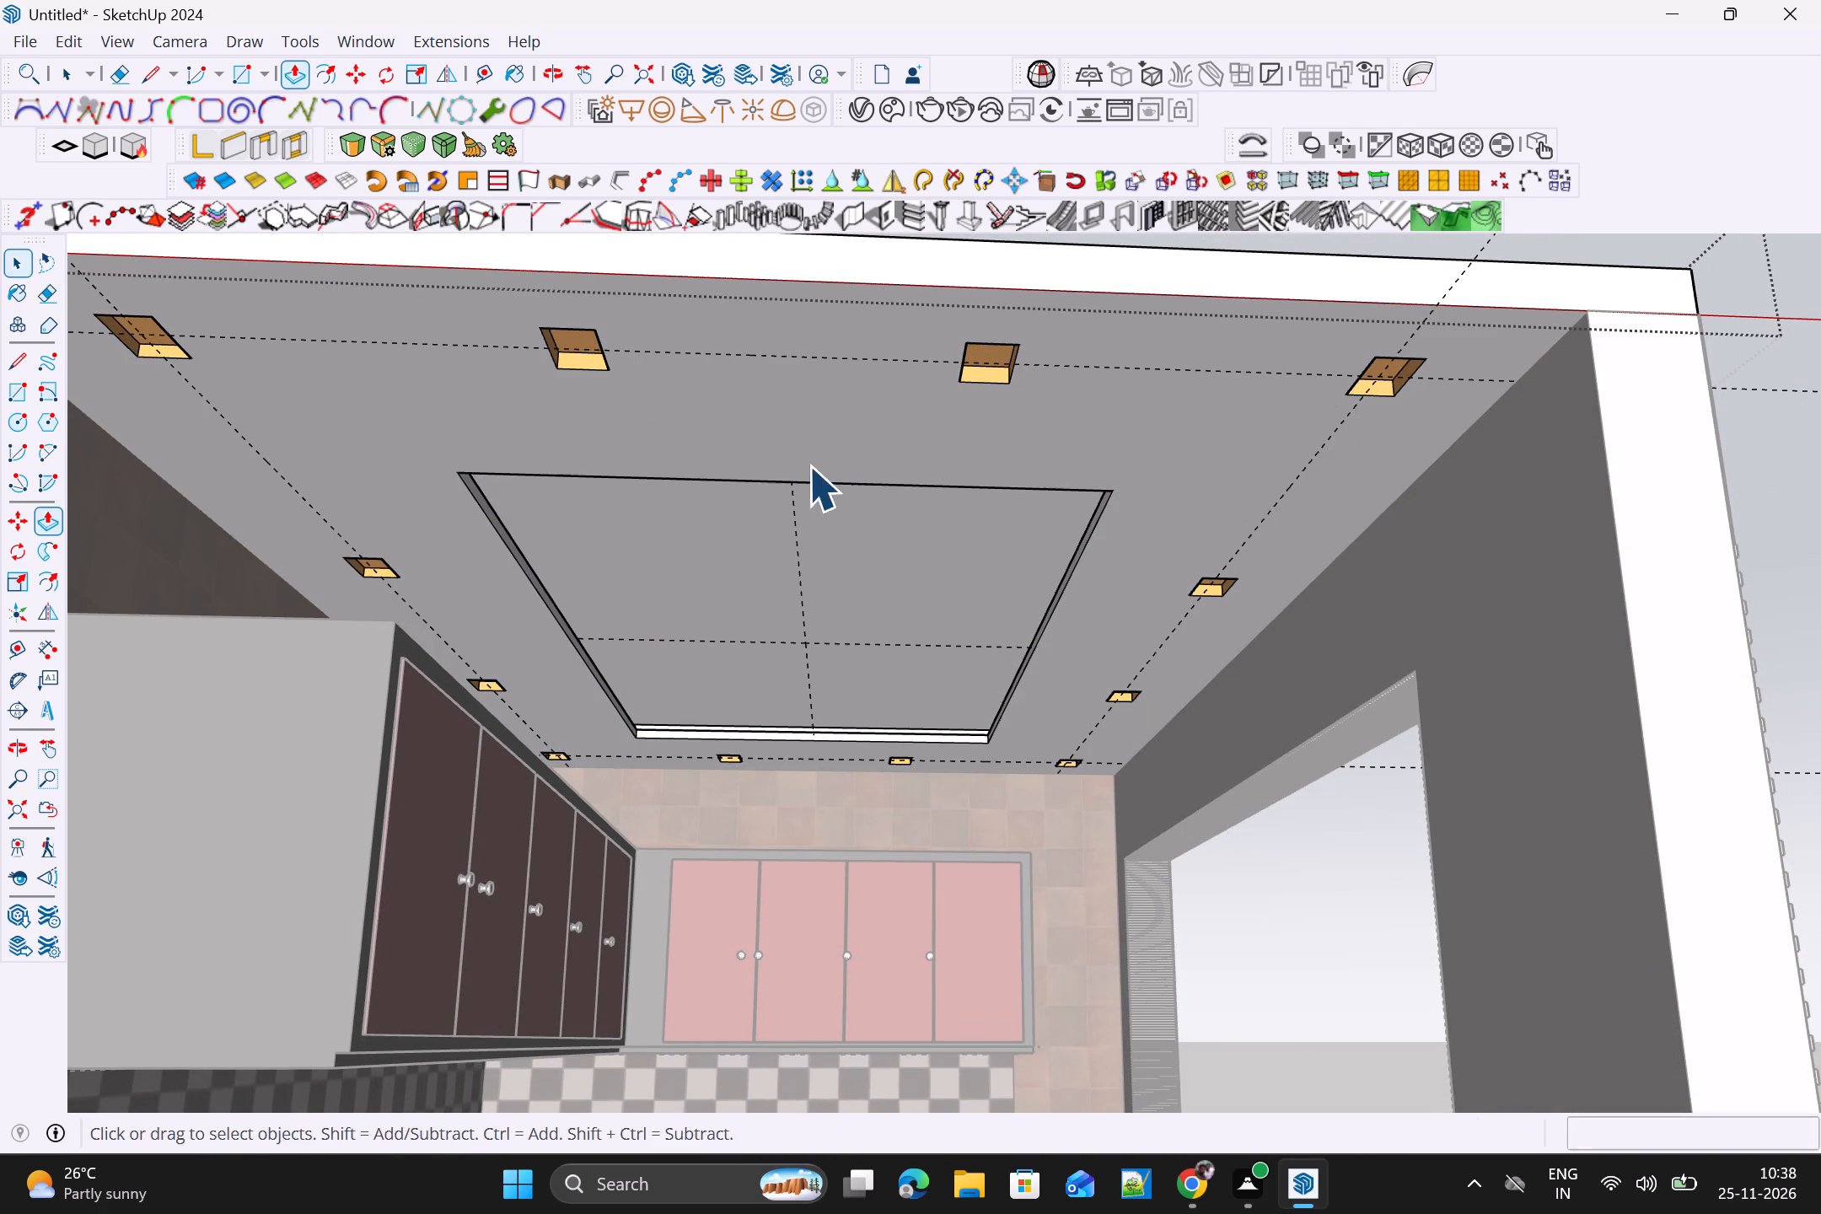
click(75, 40)
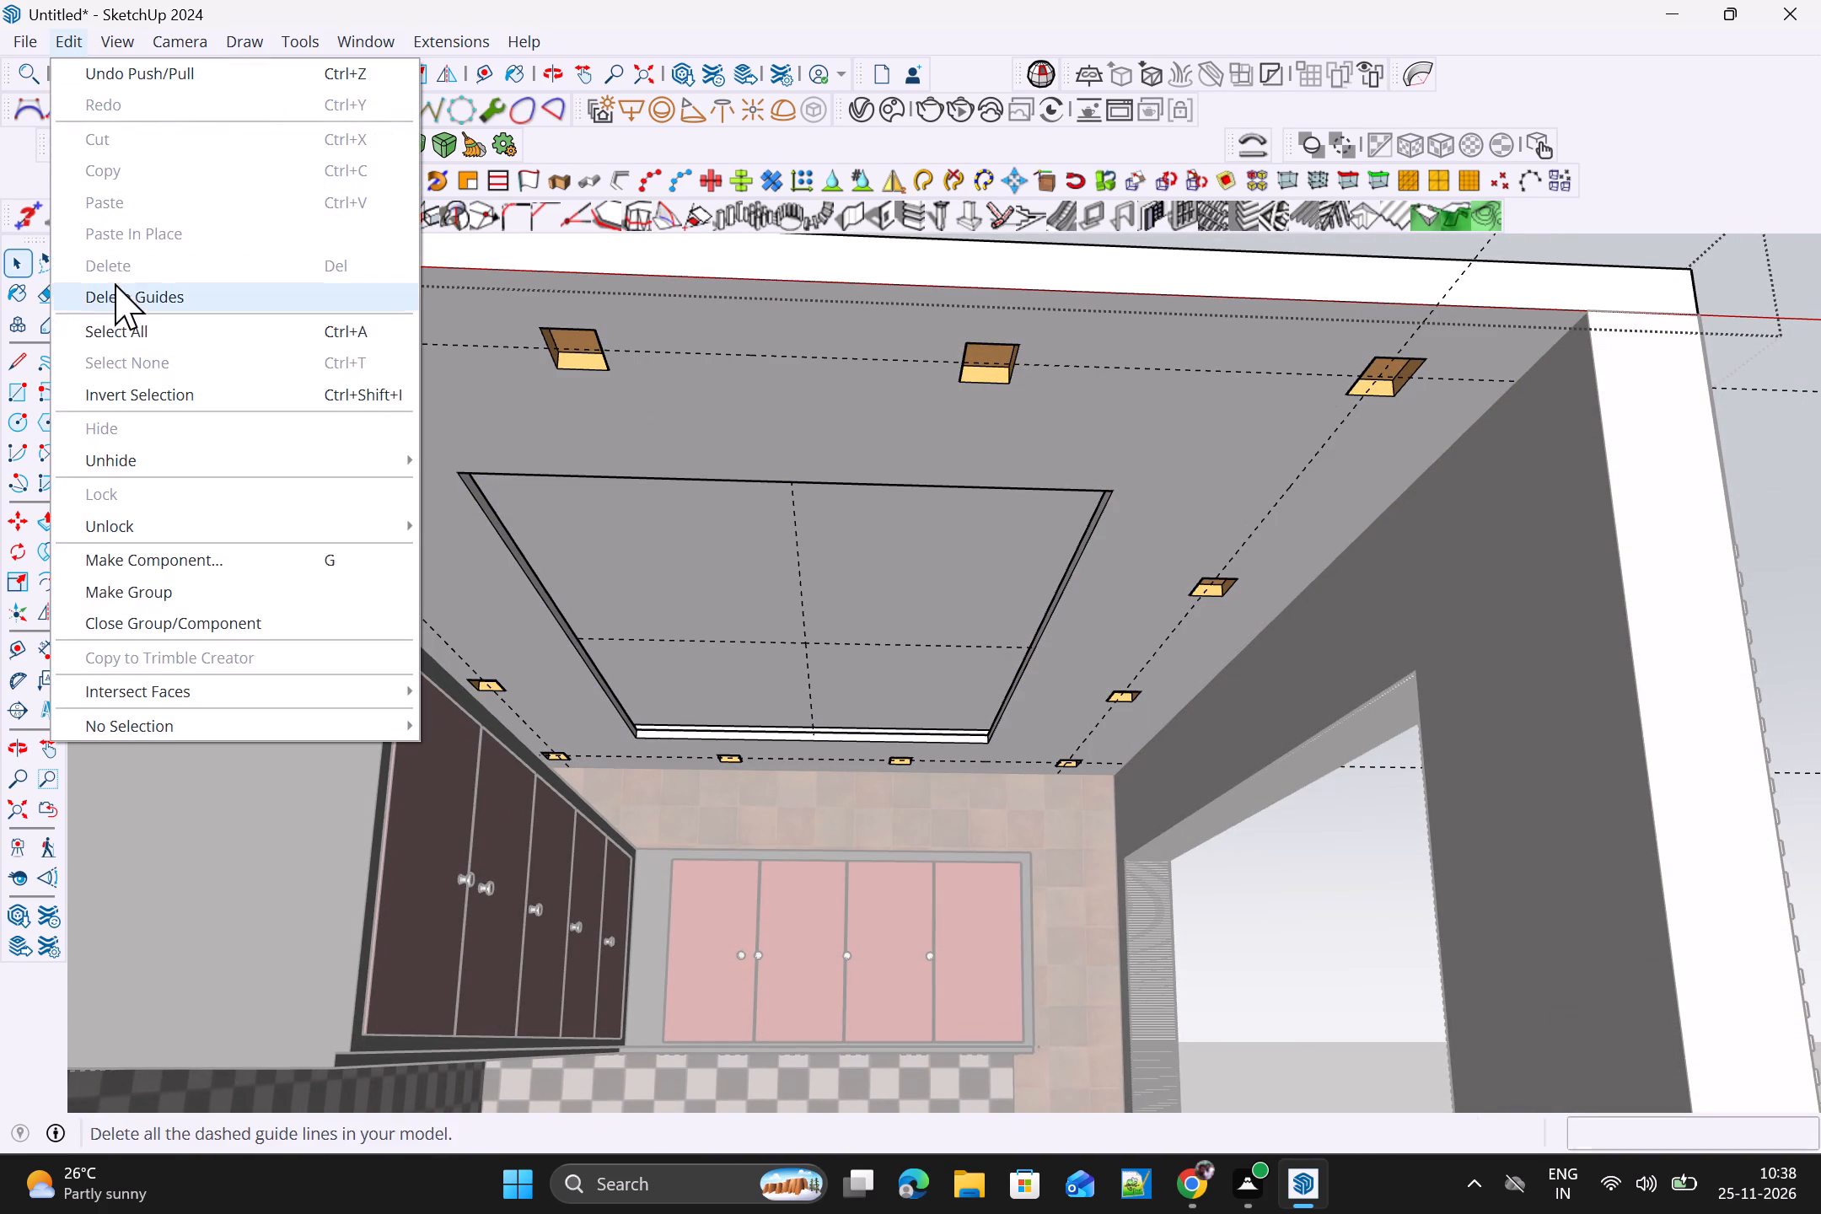
click(137, 301)
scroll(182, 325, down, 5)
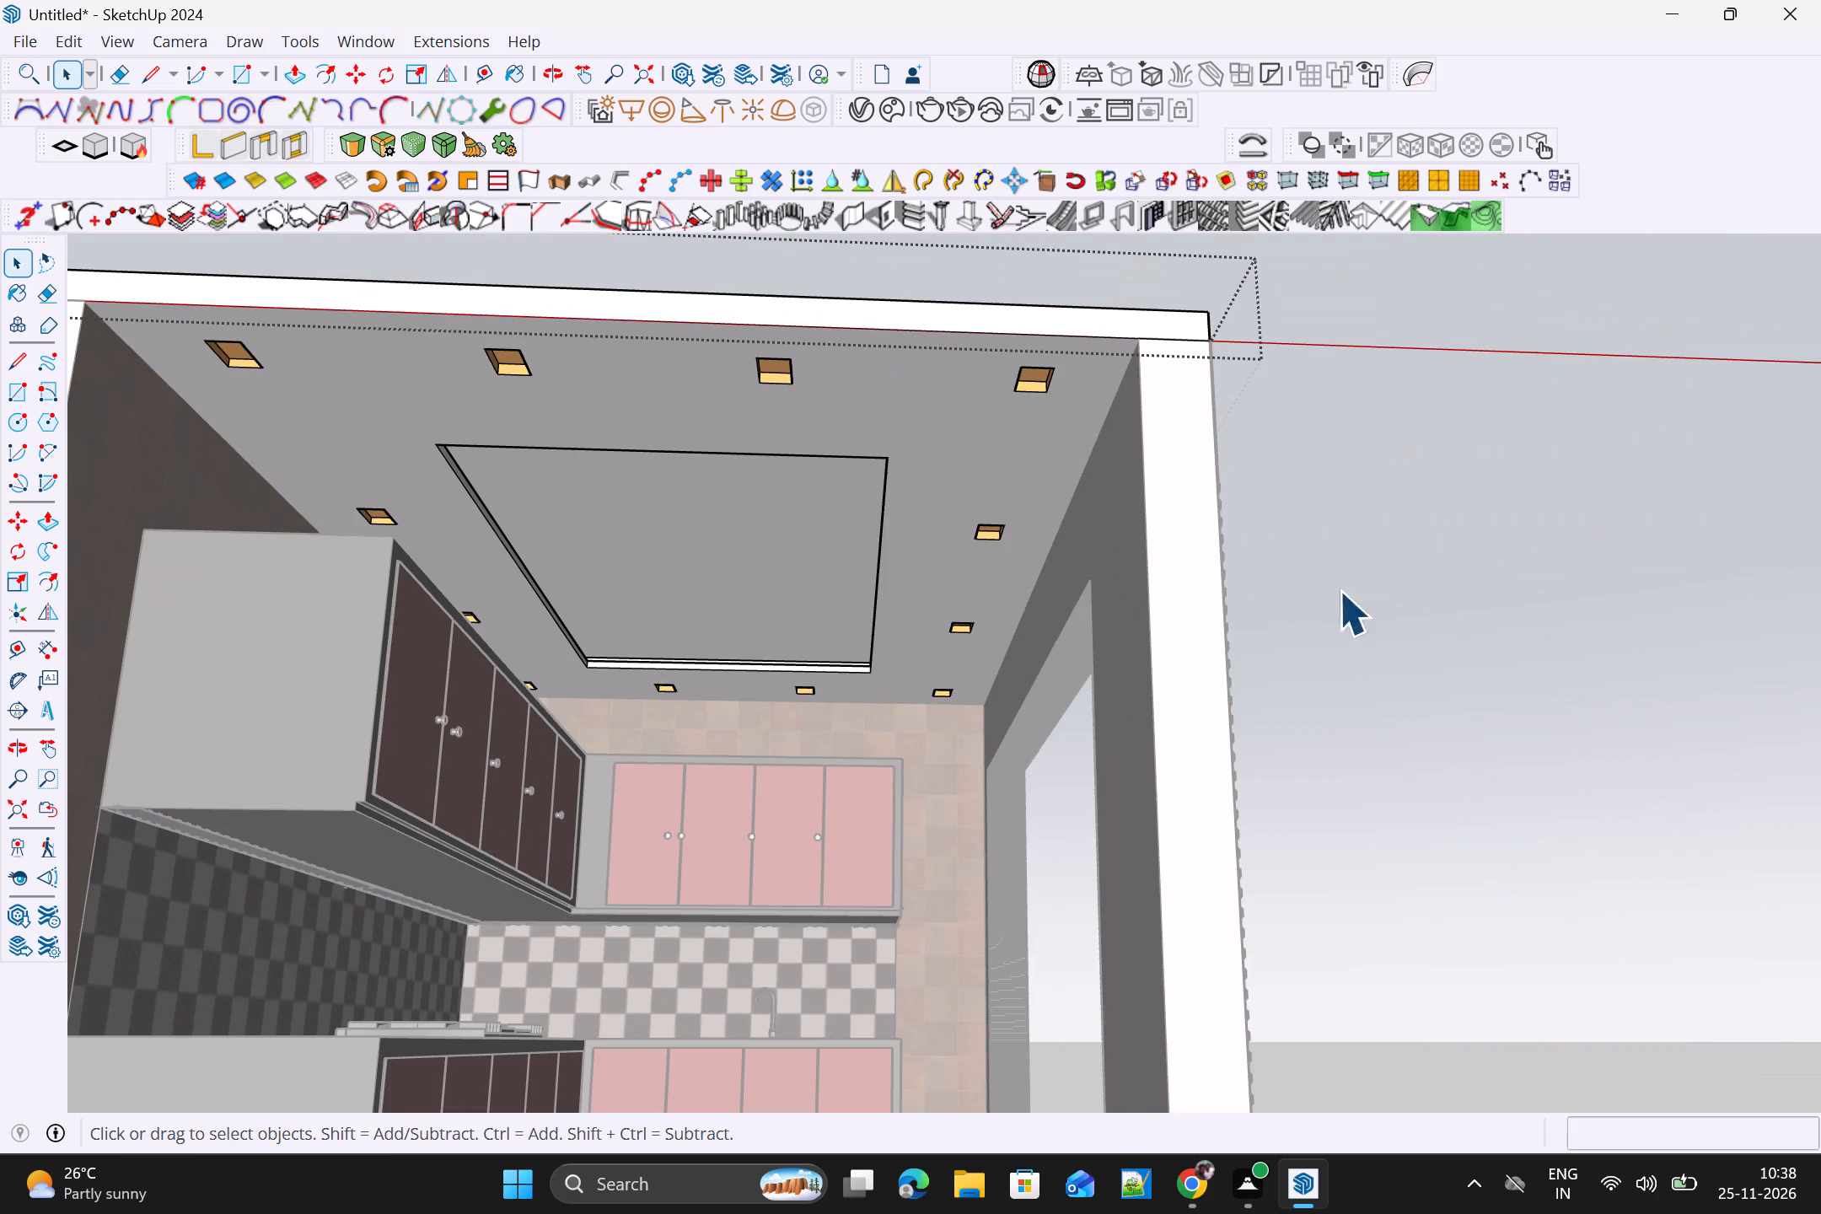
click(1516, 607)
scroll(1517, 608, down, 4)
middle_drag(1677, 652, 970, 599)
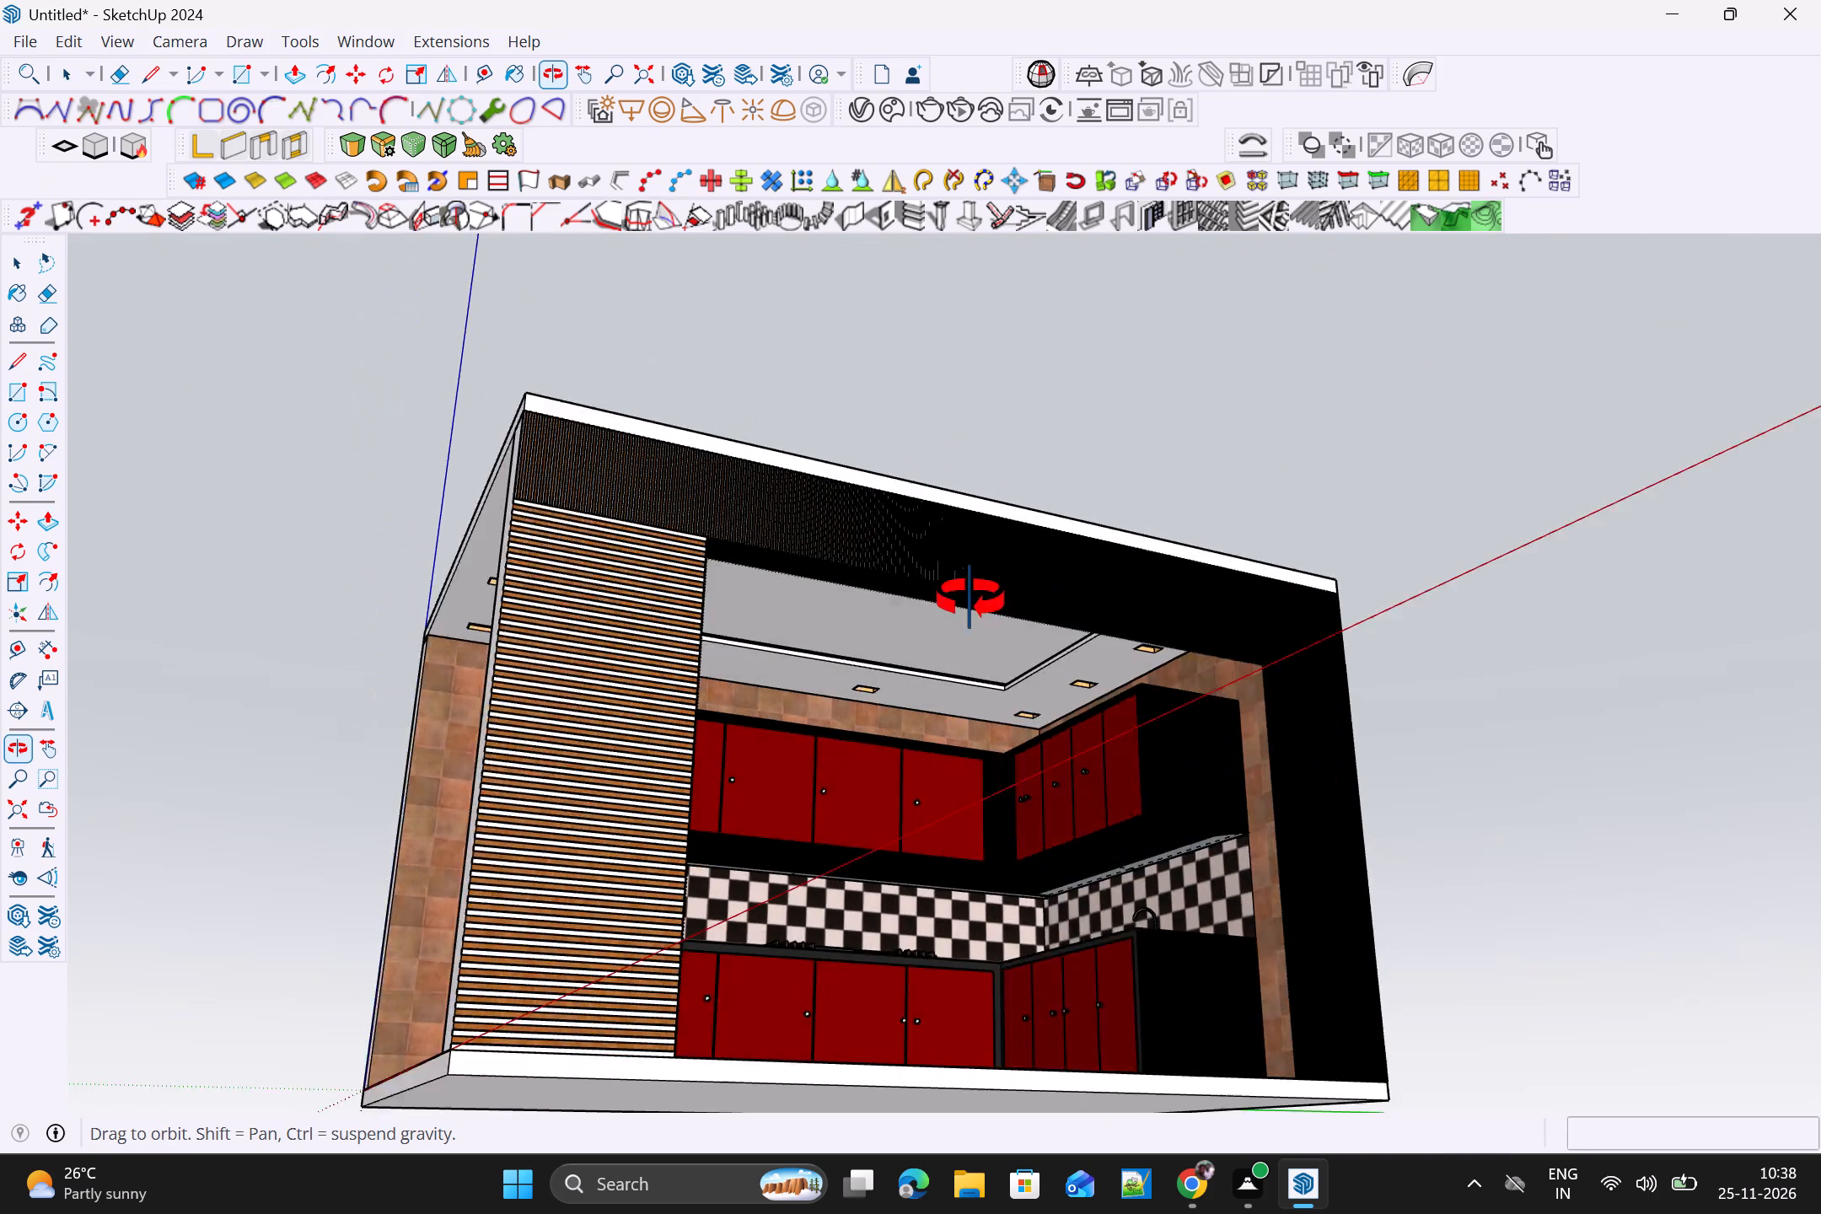
Run a V-Ray test render of the kitchen from the slatted front side, stop it and close the frame buffer.
middle_drag(970, 599, 1456, 737)
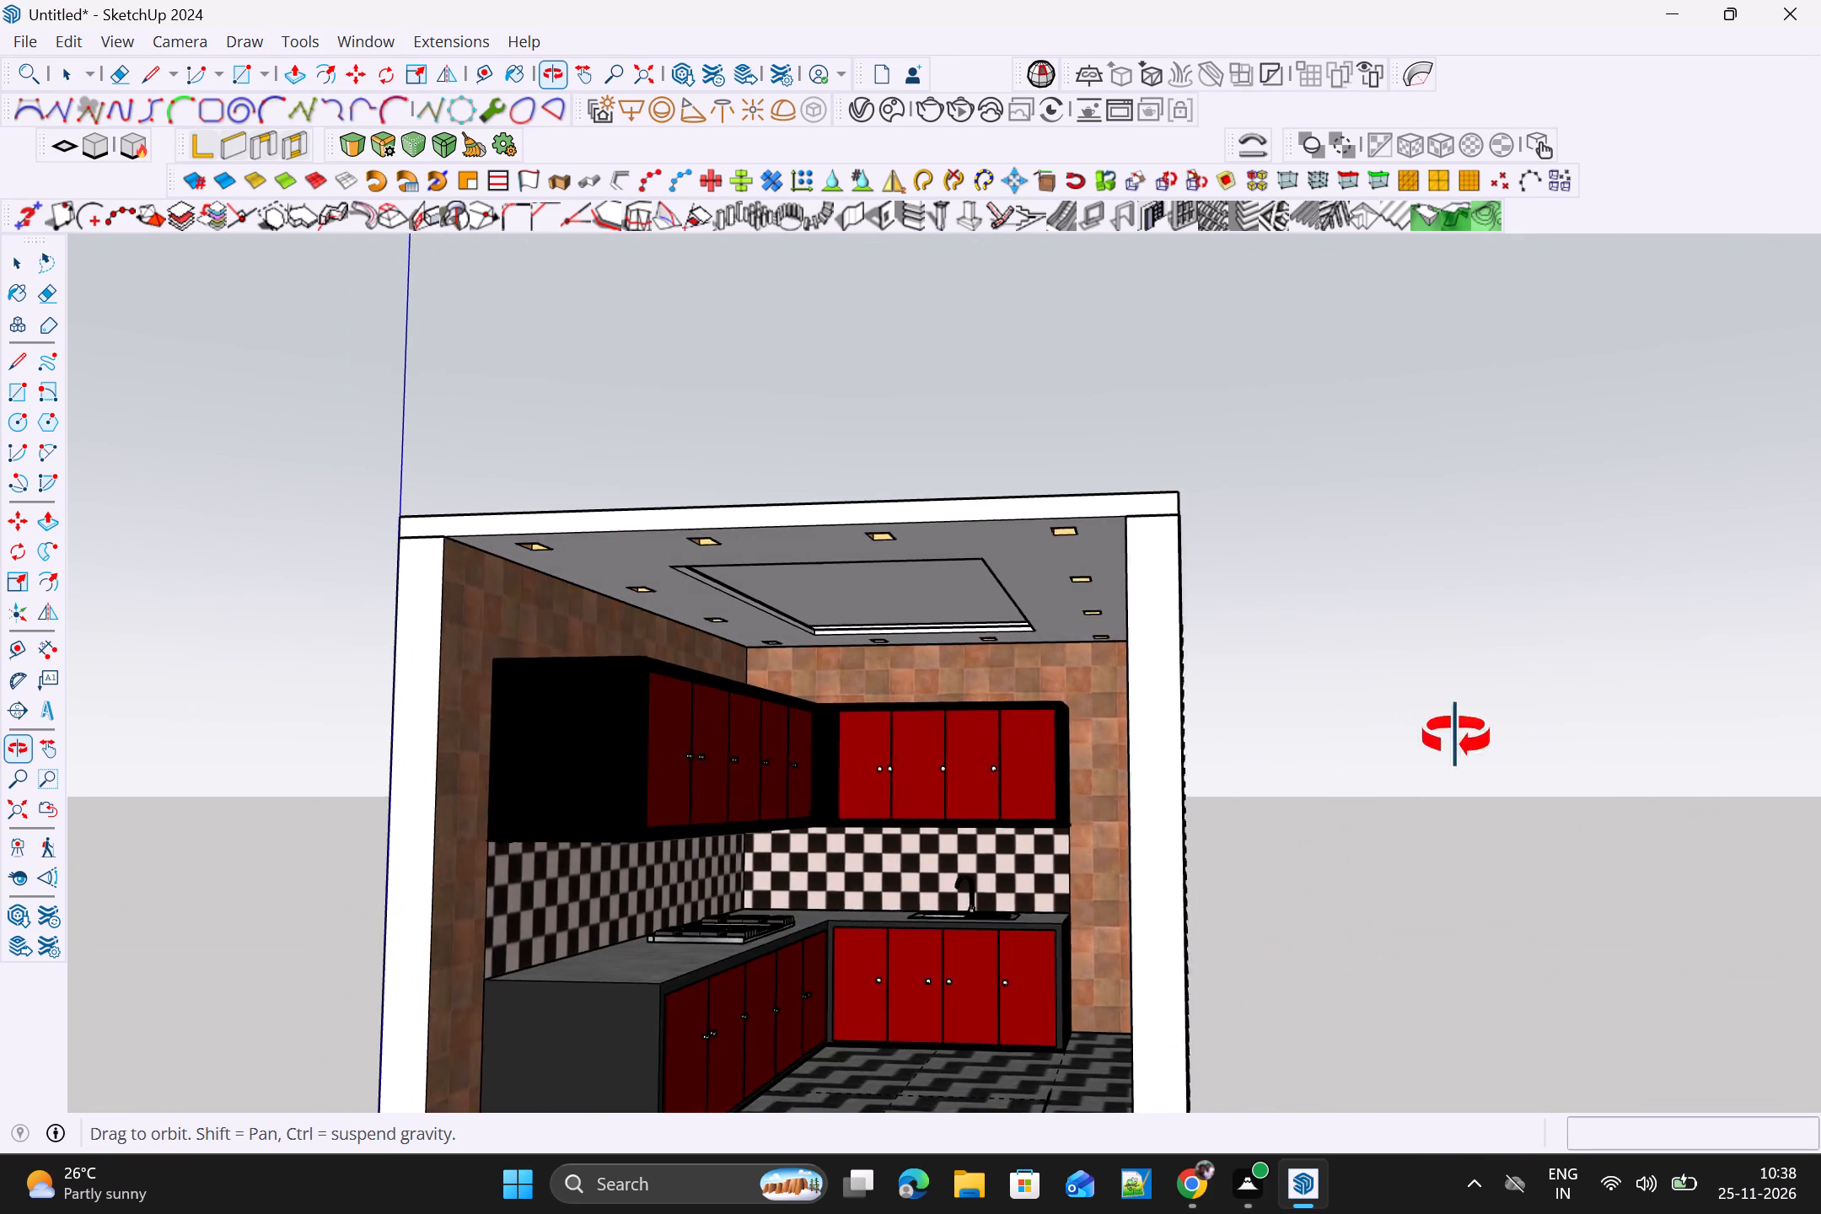
middle_drag(1456, 737, 836, 635)
middle_drag(891, 623, 872, 663)
middle_click(864, 674)
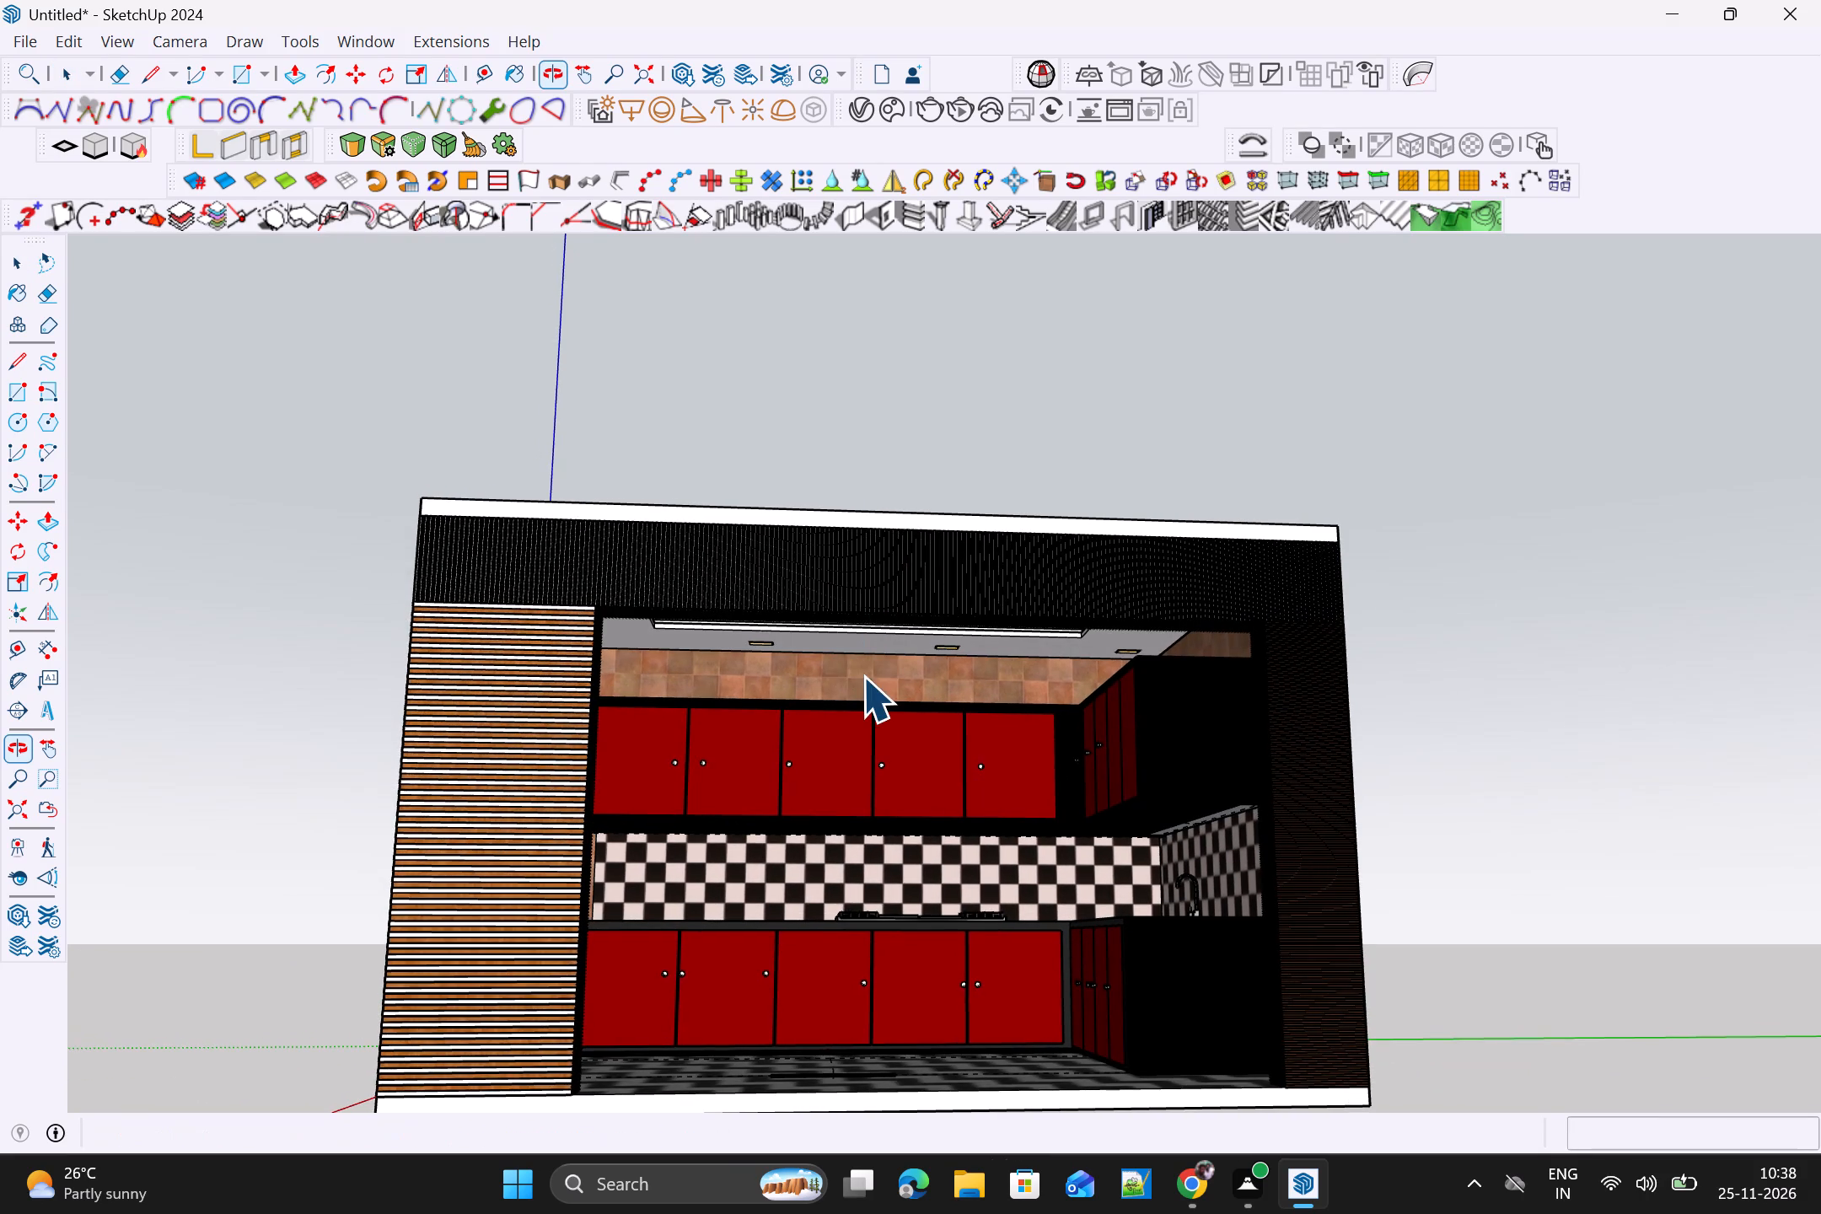
shift+middle_drag(868, 667, 1136, 539)
middle_drag(1150, 560, 1043, 591)
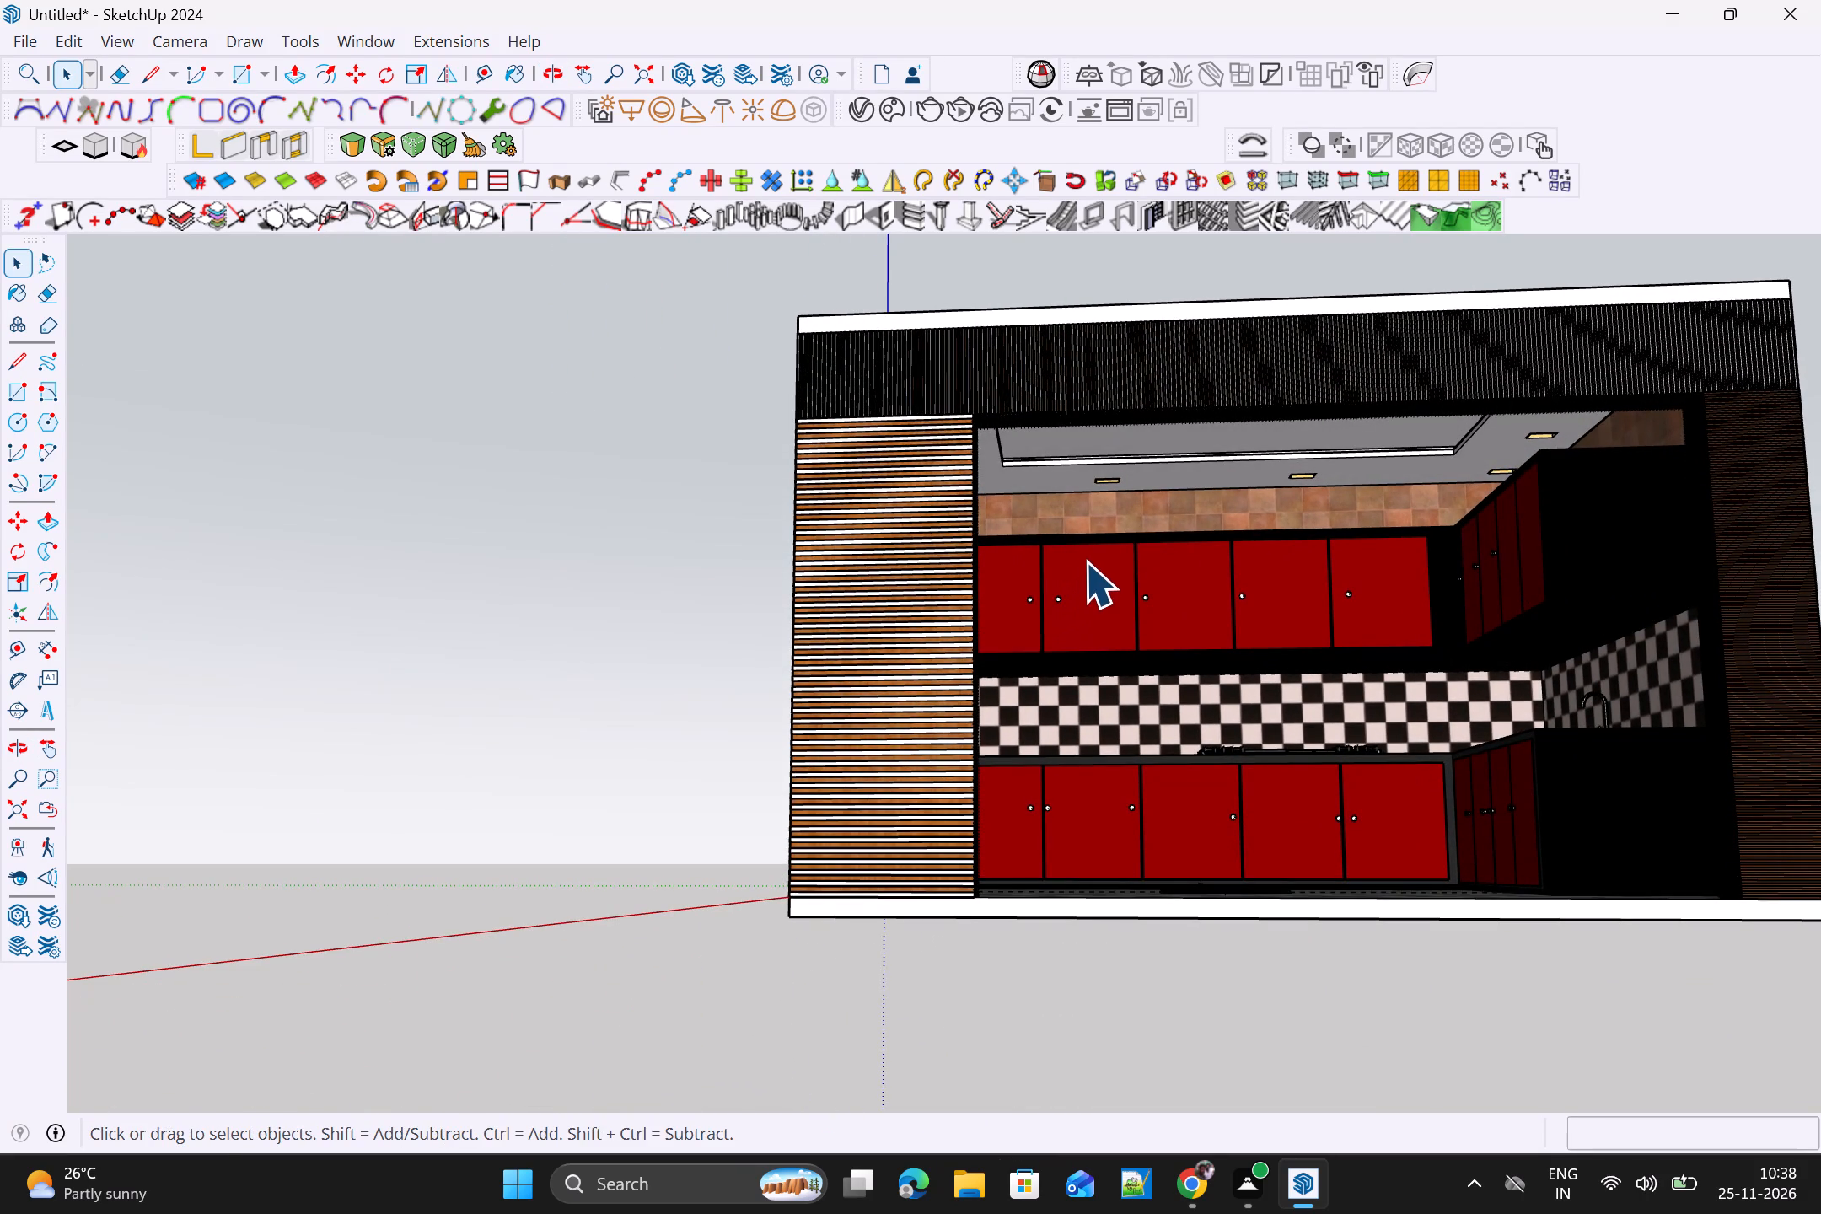
middle_drag(1085, 564, 1196, 650)
shift+middle_drag(1399, 623, 1328, 643)
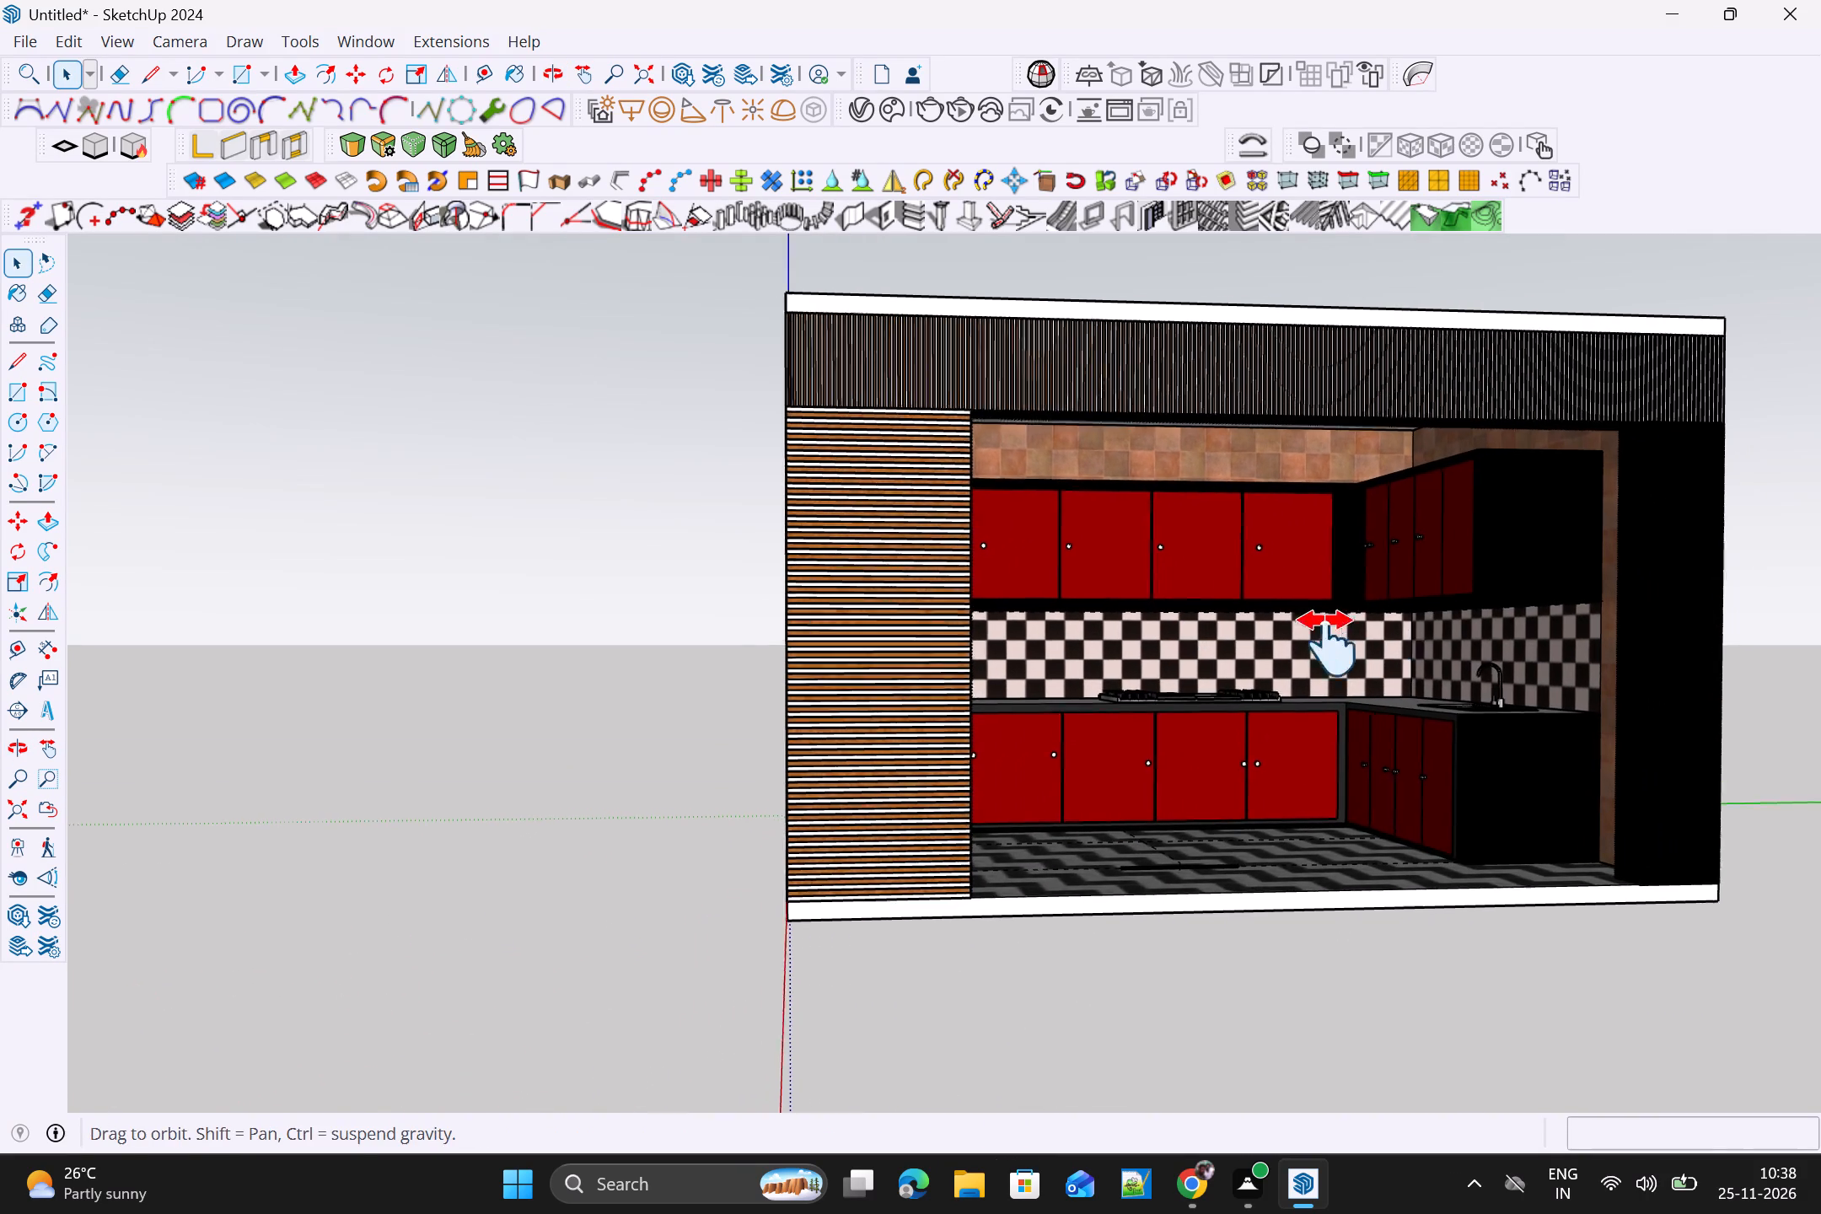
shift+middle_drag(1328, 643, 1249, 647)
middle_drag(1338, 642, 1246, 617)
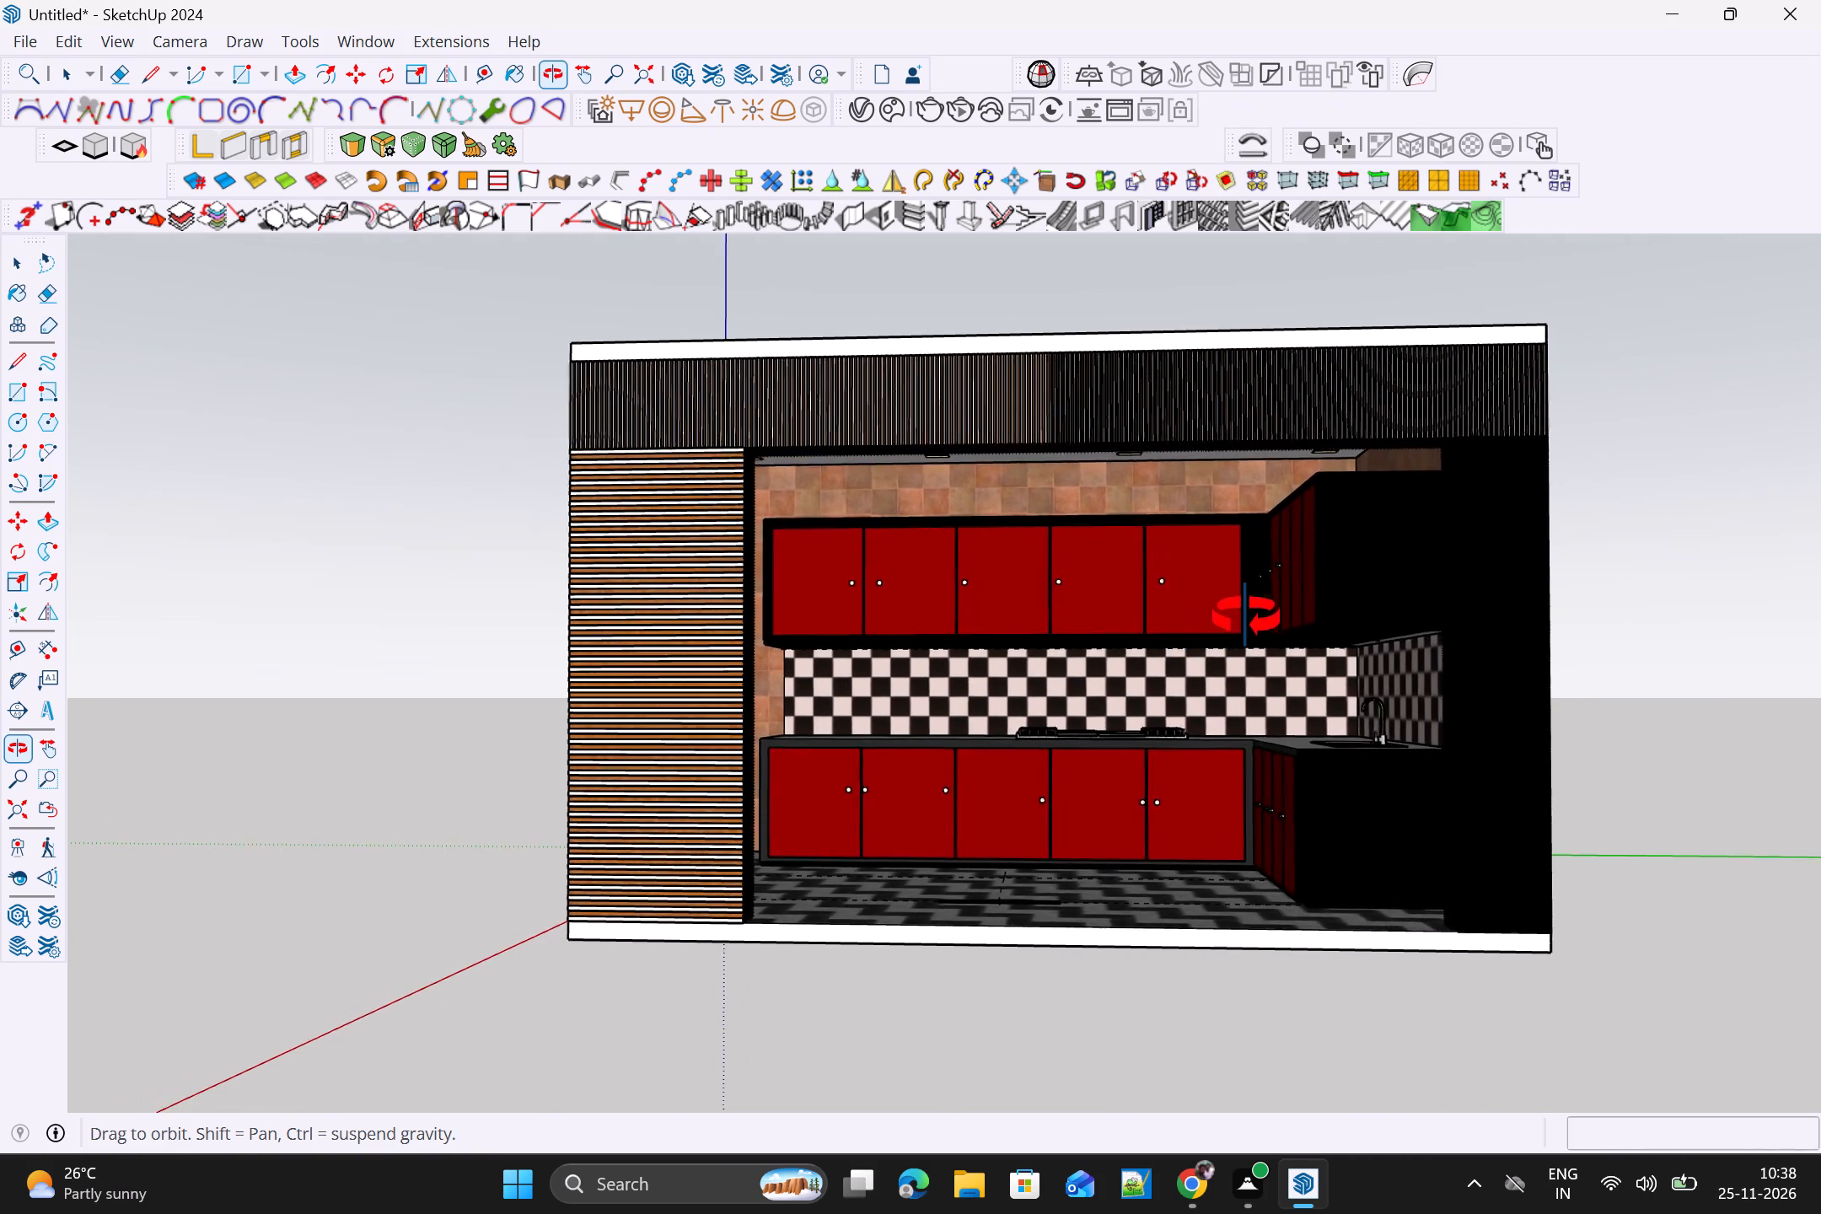
middle_drag(1246, 617, 1268, 592)
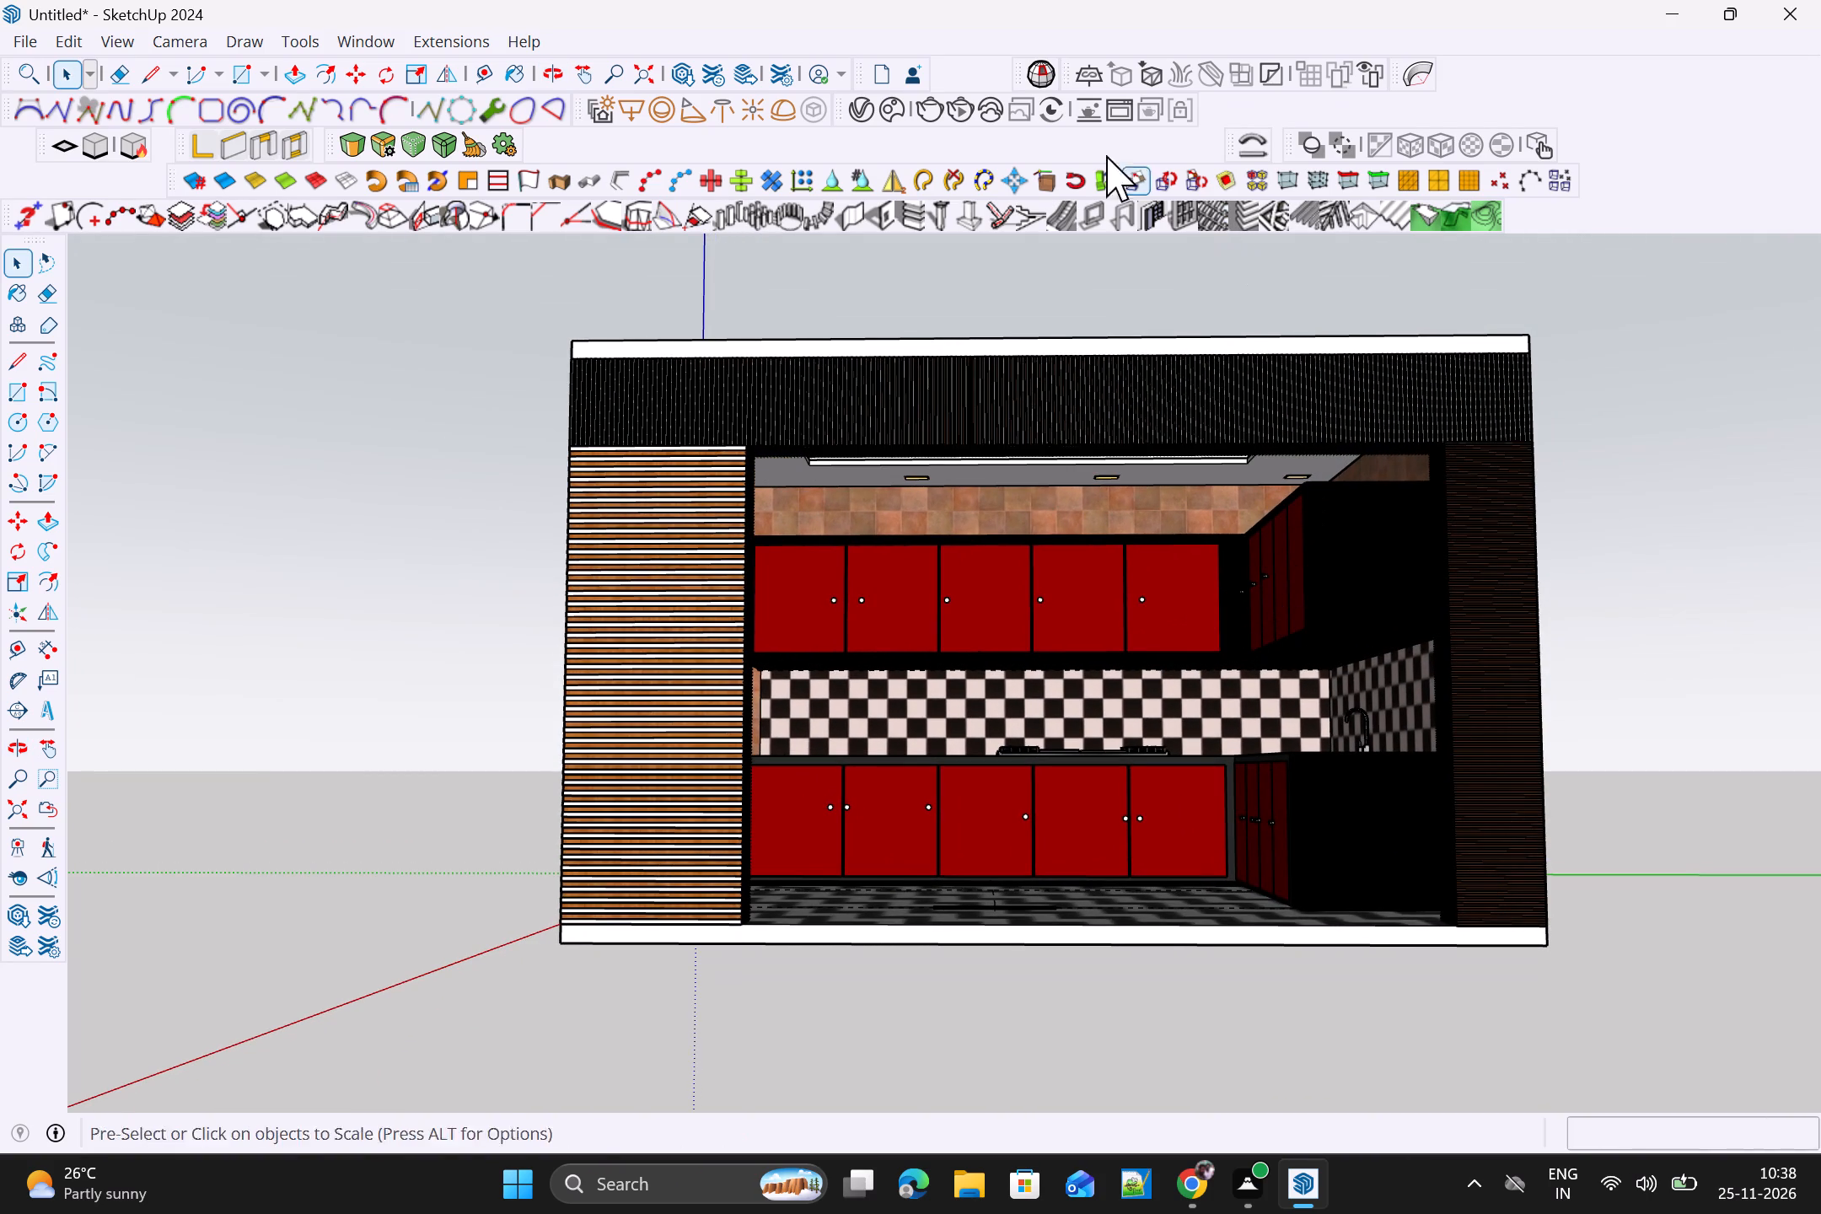
click(971, 111)
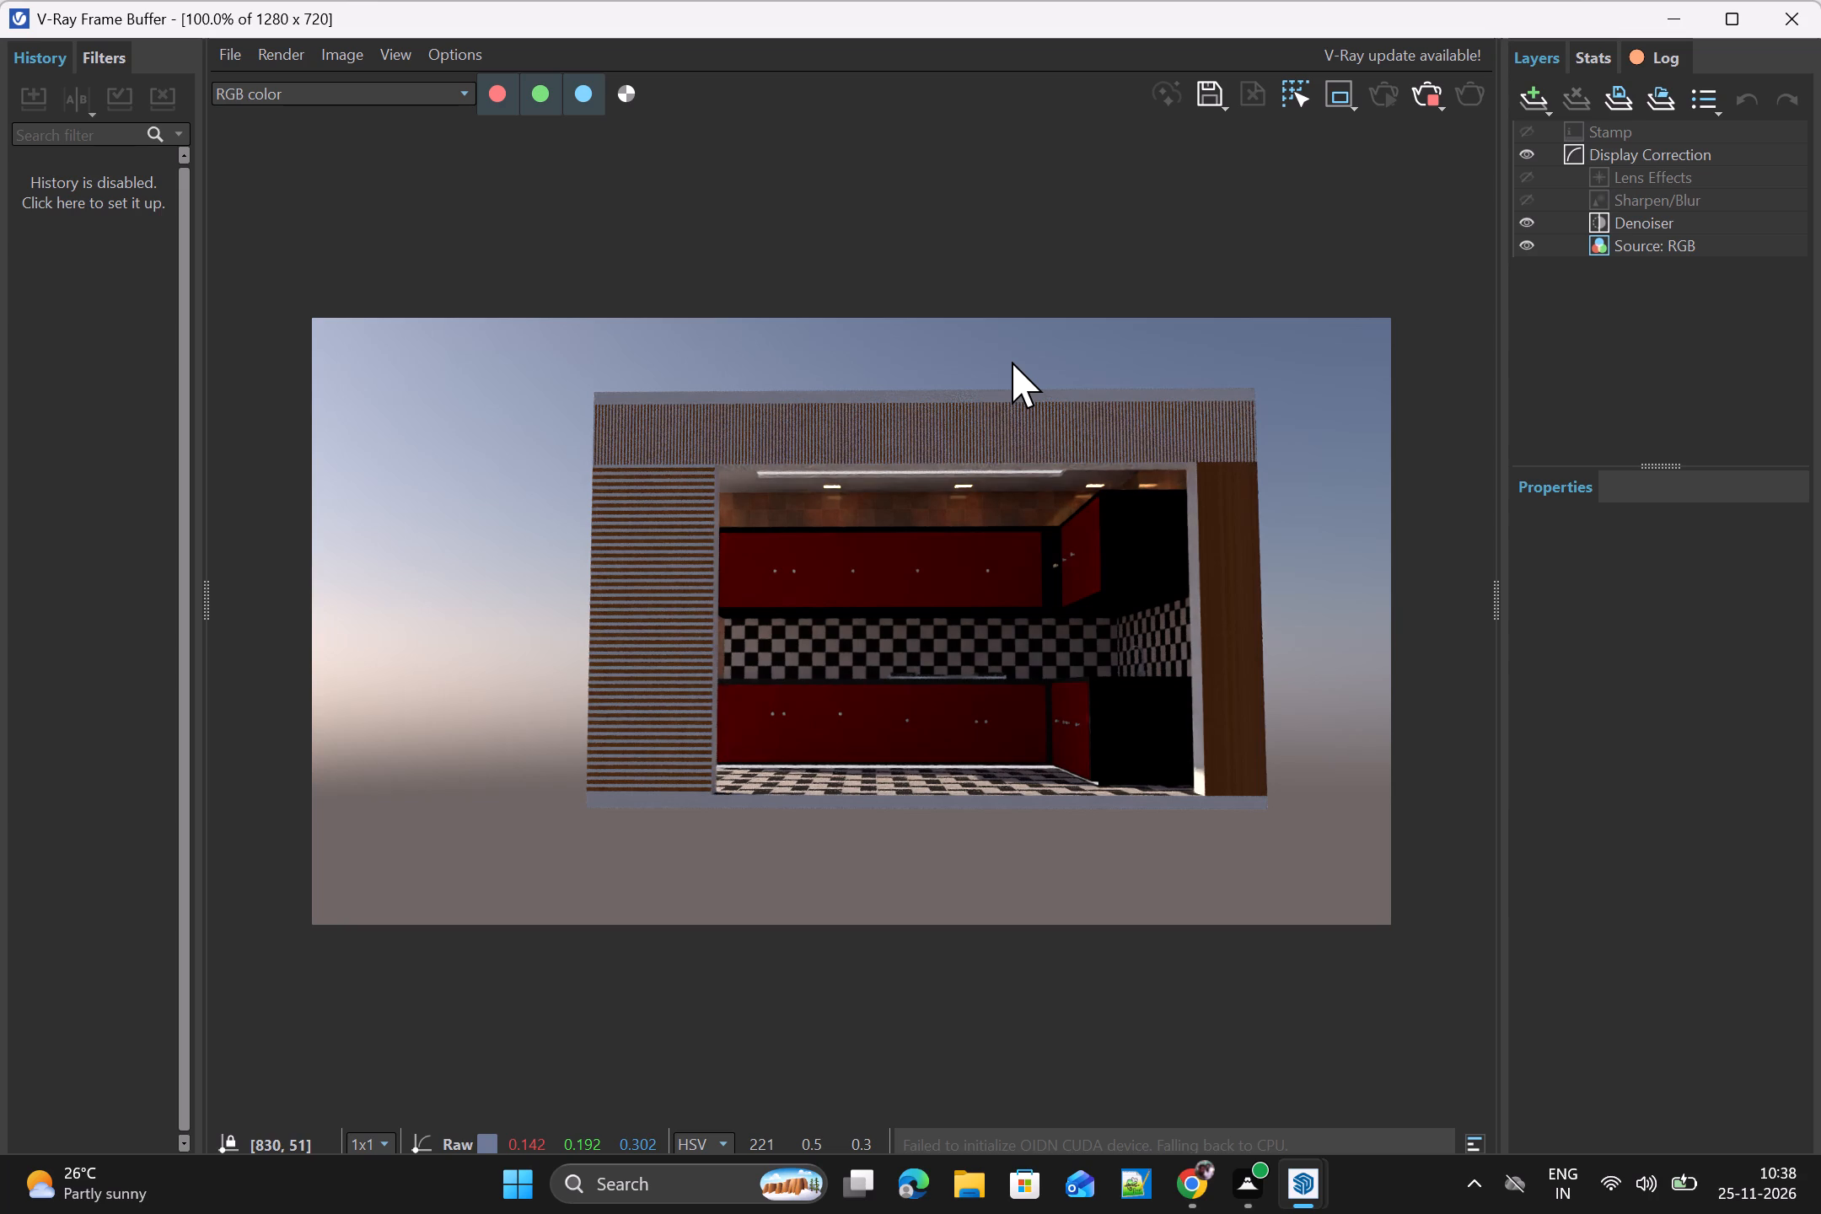
click(1427, 93)
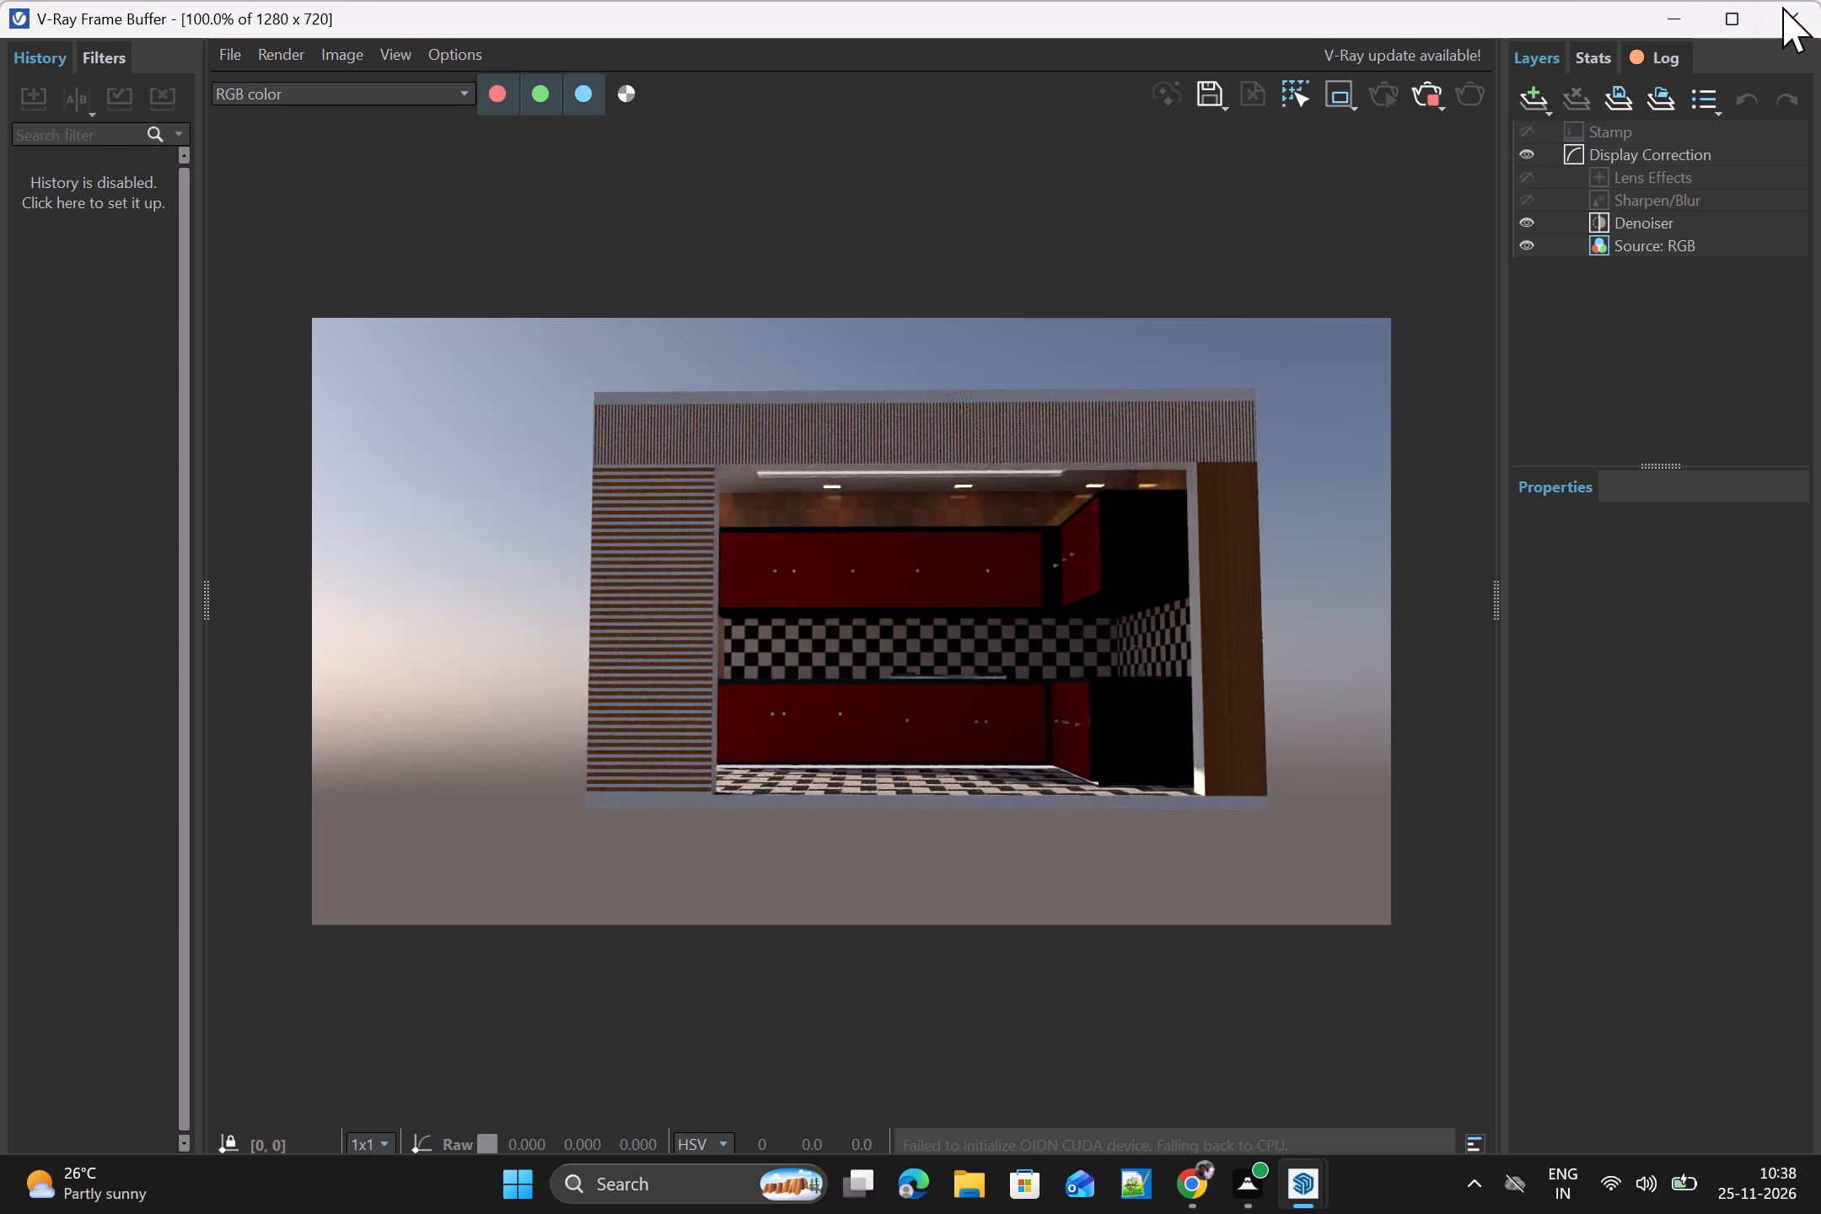
click(1798, 6)
Place two V-Ray omni lights on the slatted front panel, one at upper height and one near the bottom.
middle_drag(793, 563, 1134, 659)
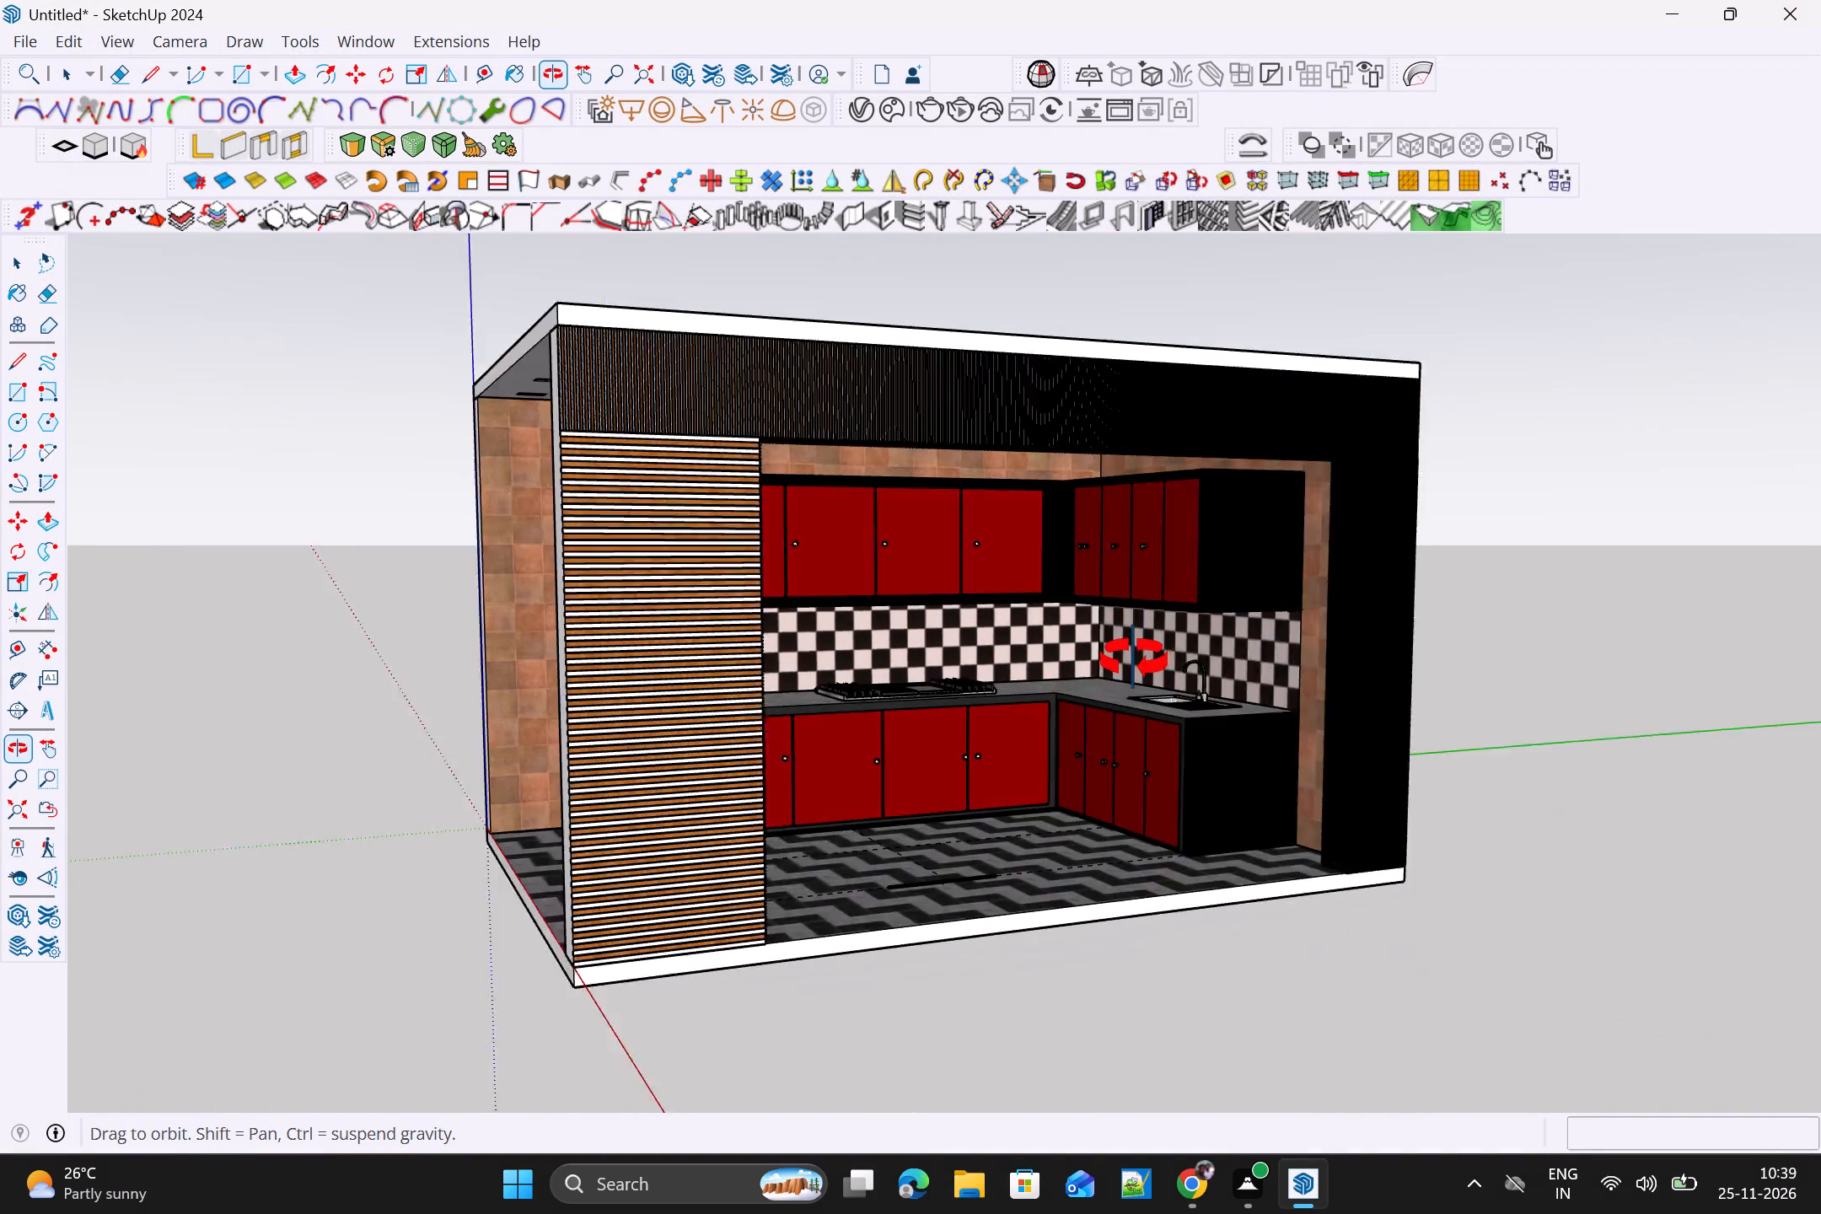
middle_drag(1134, 659, 1393, 641)
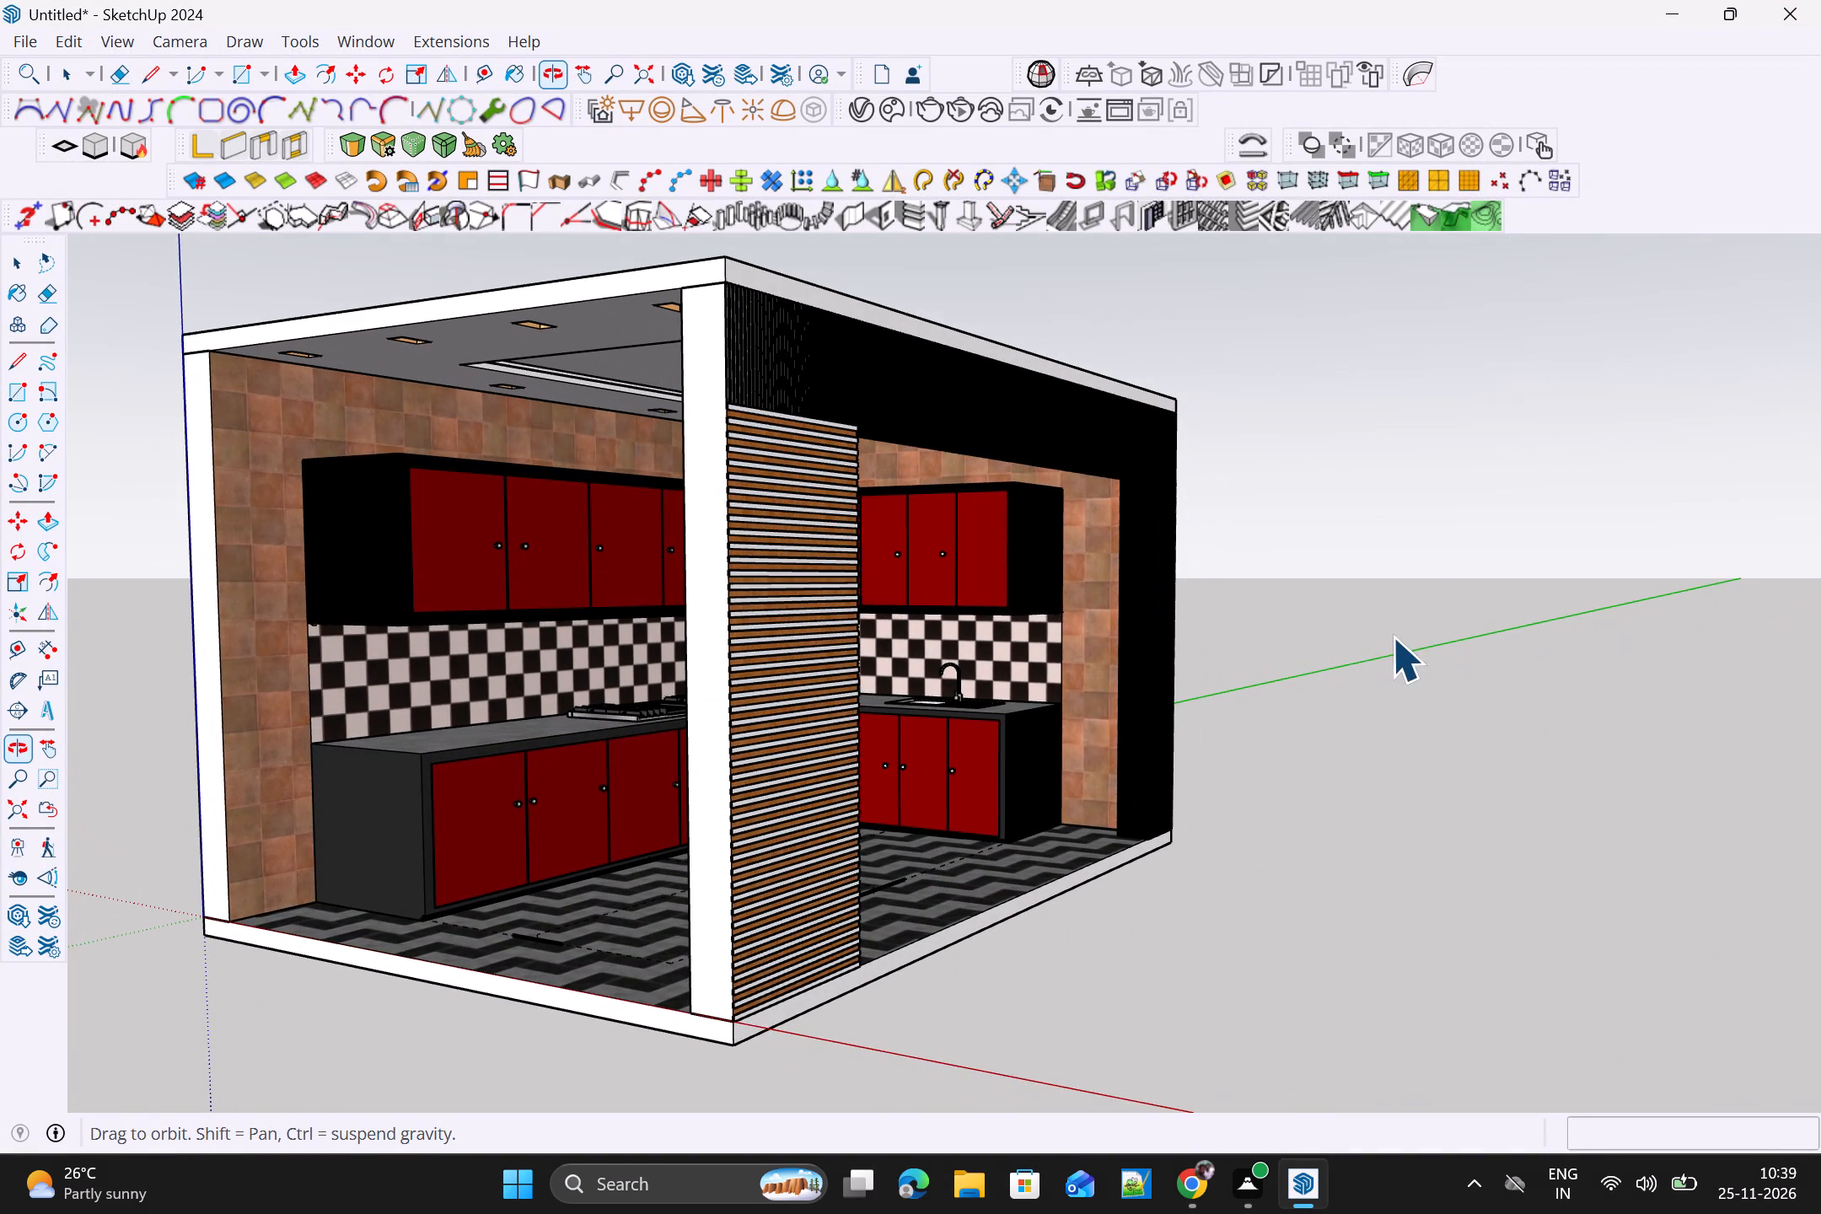
click(753, 110)
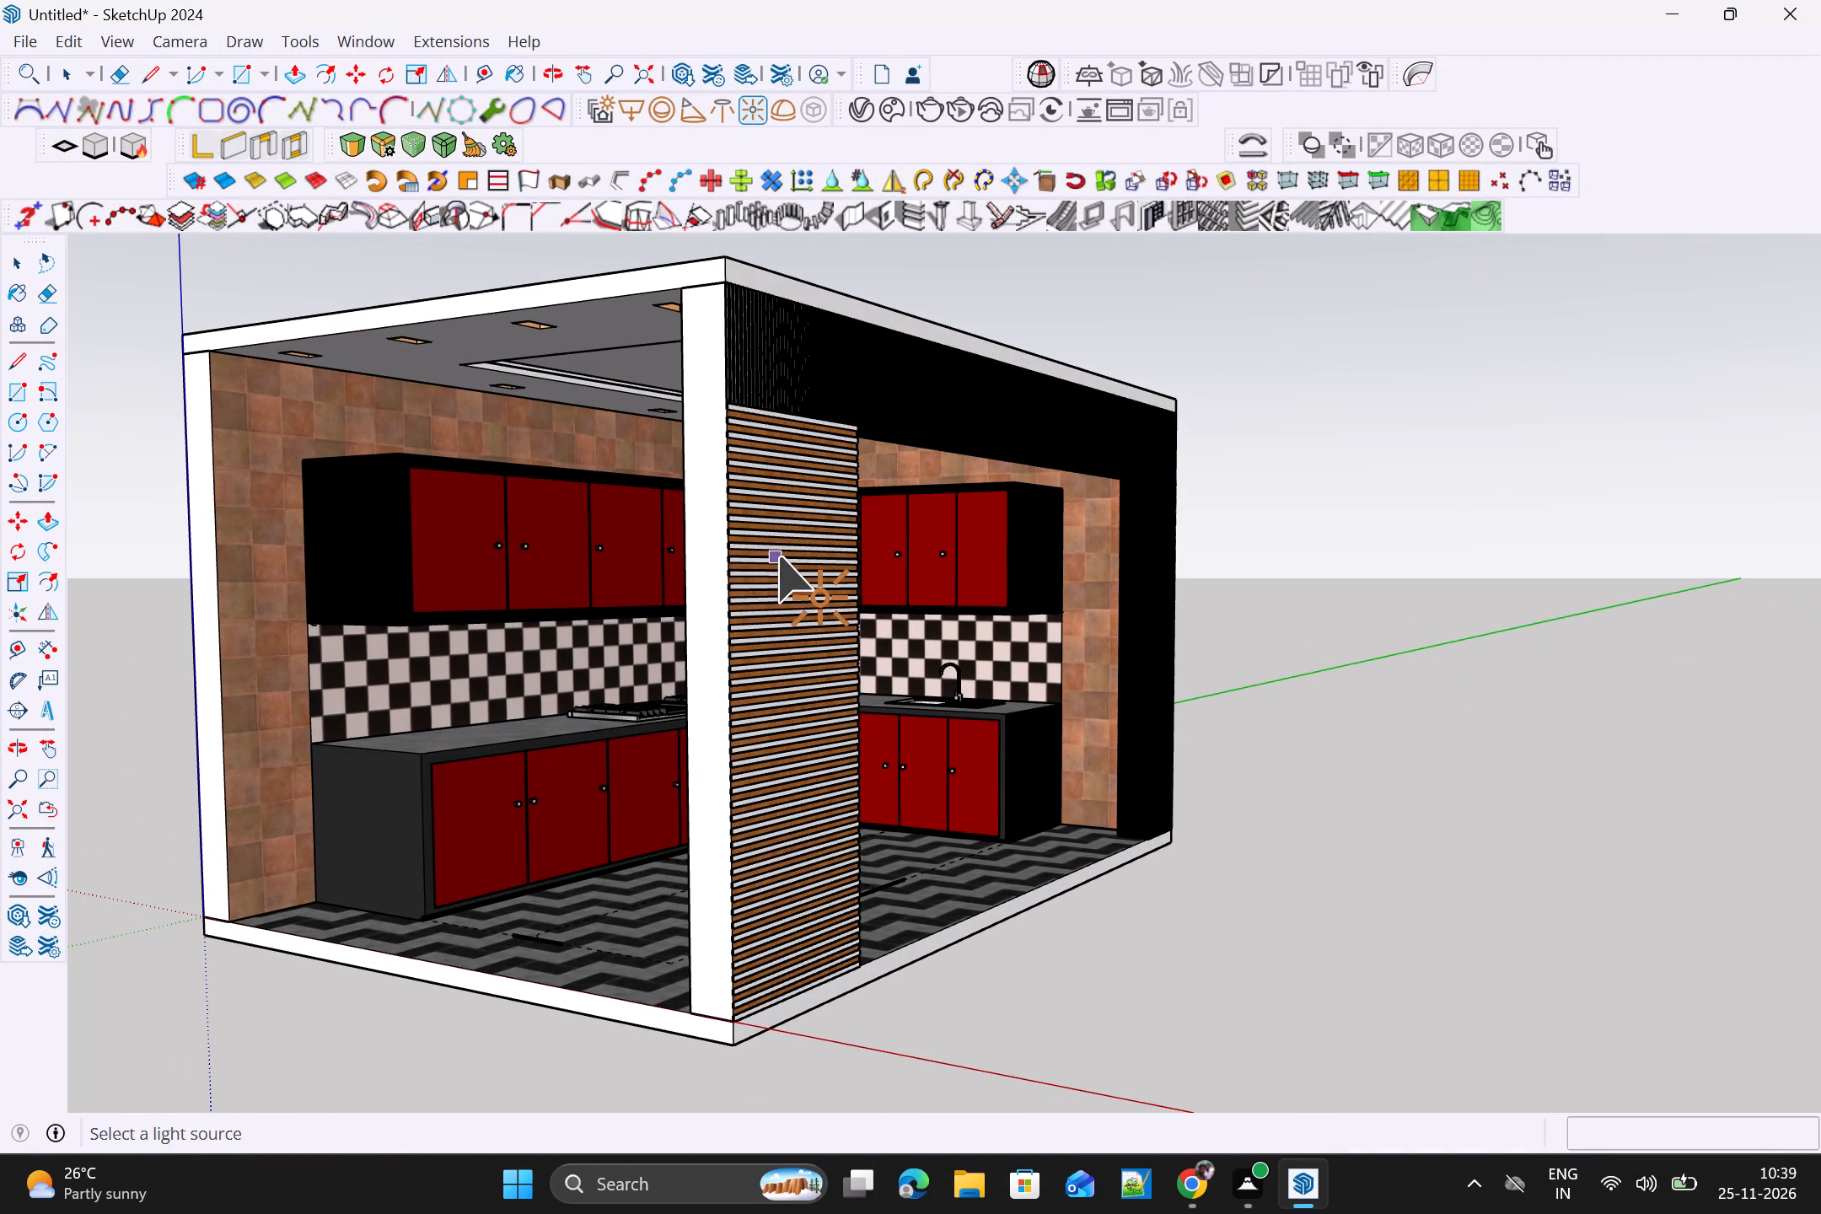
click(792, 567)
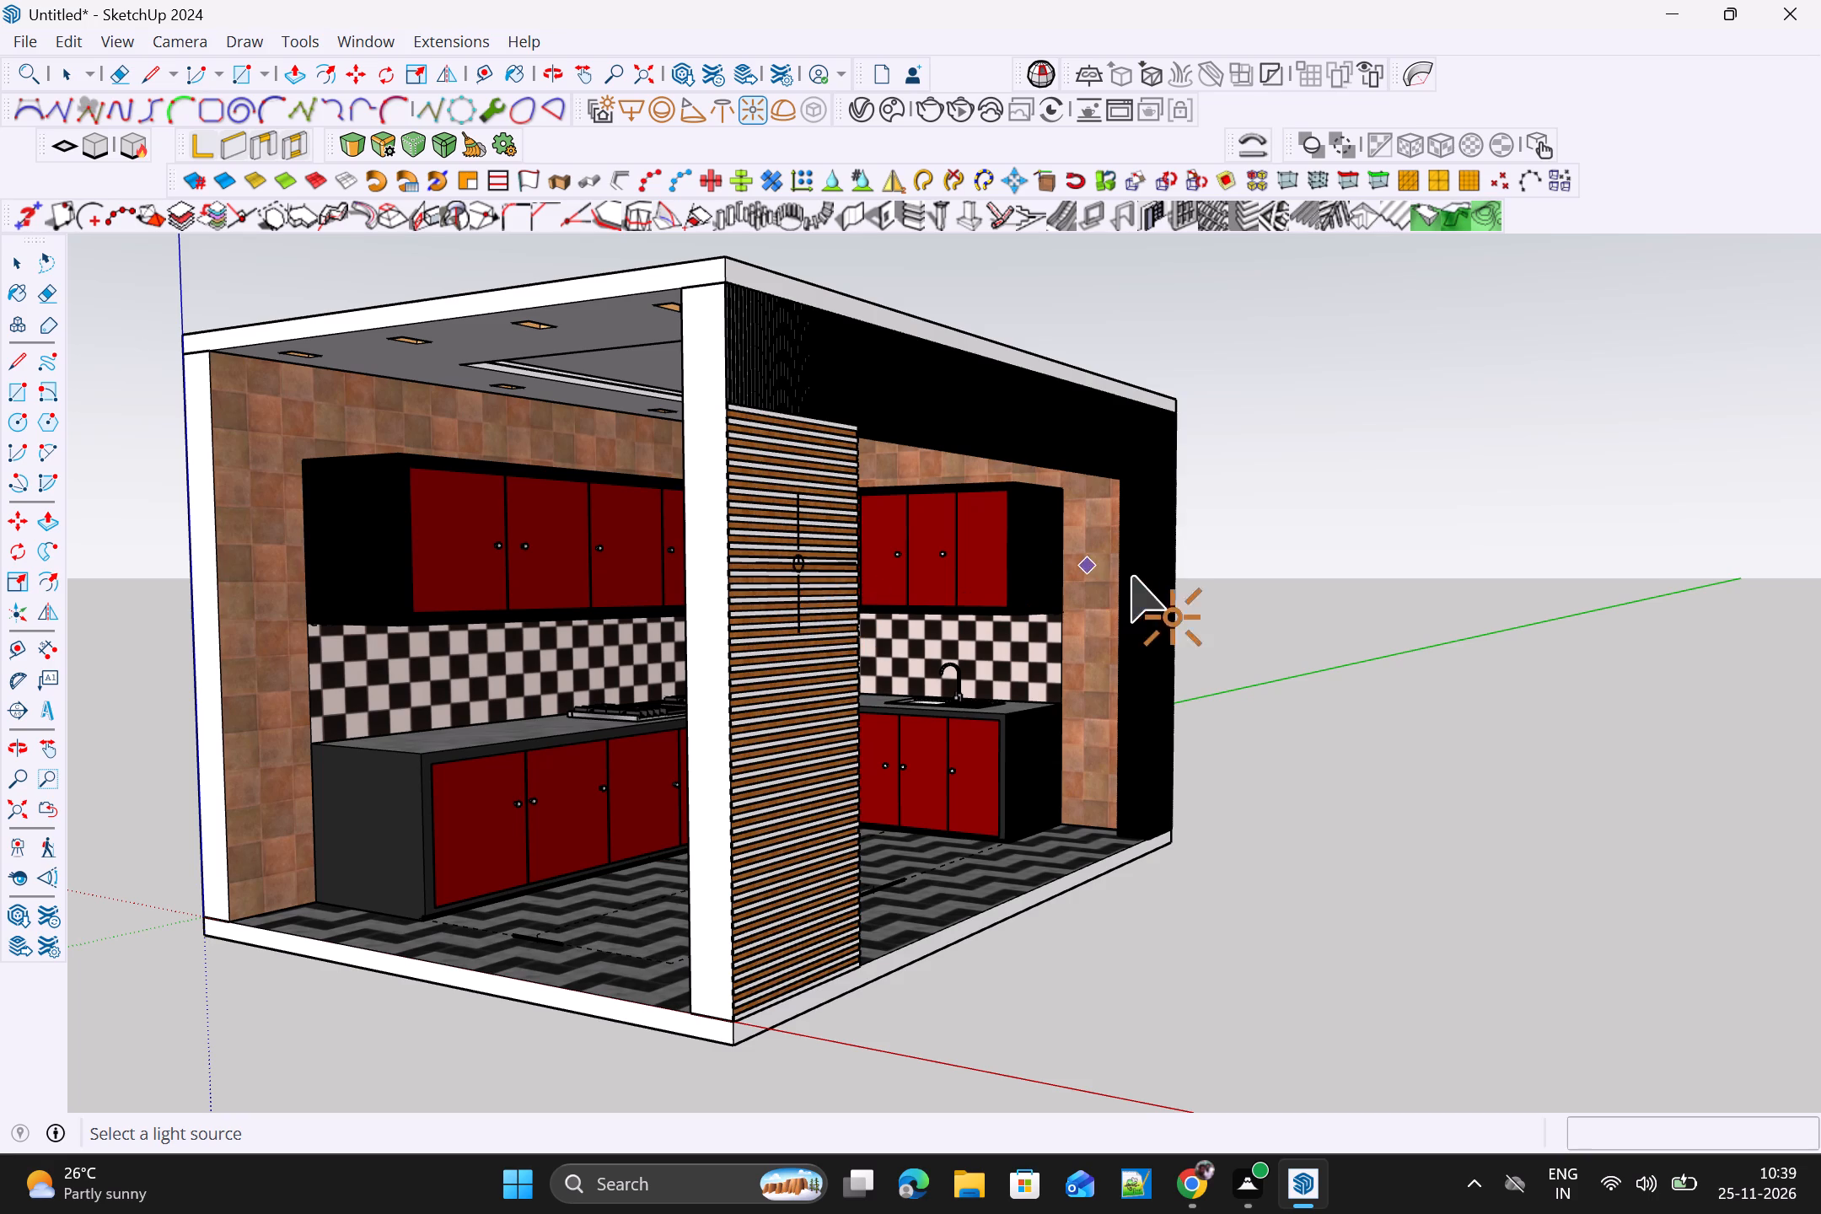
click(803, 827)
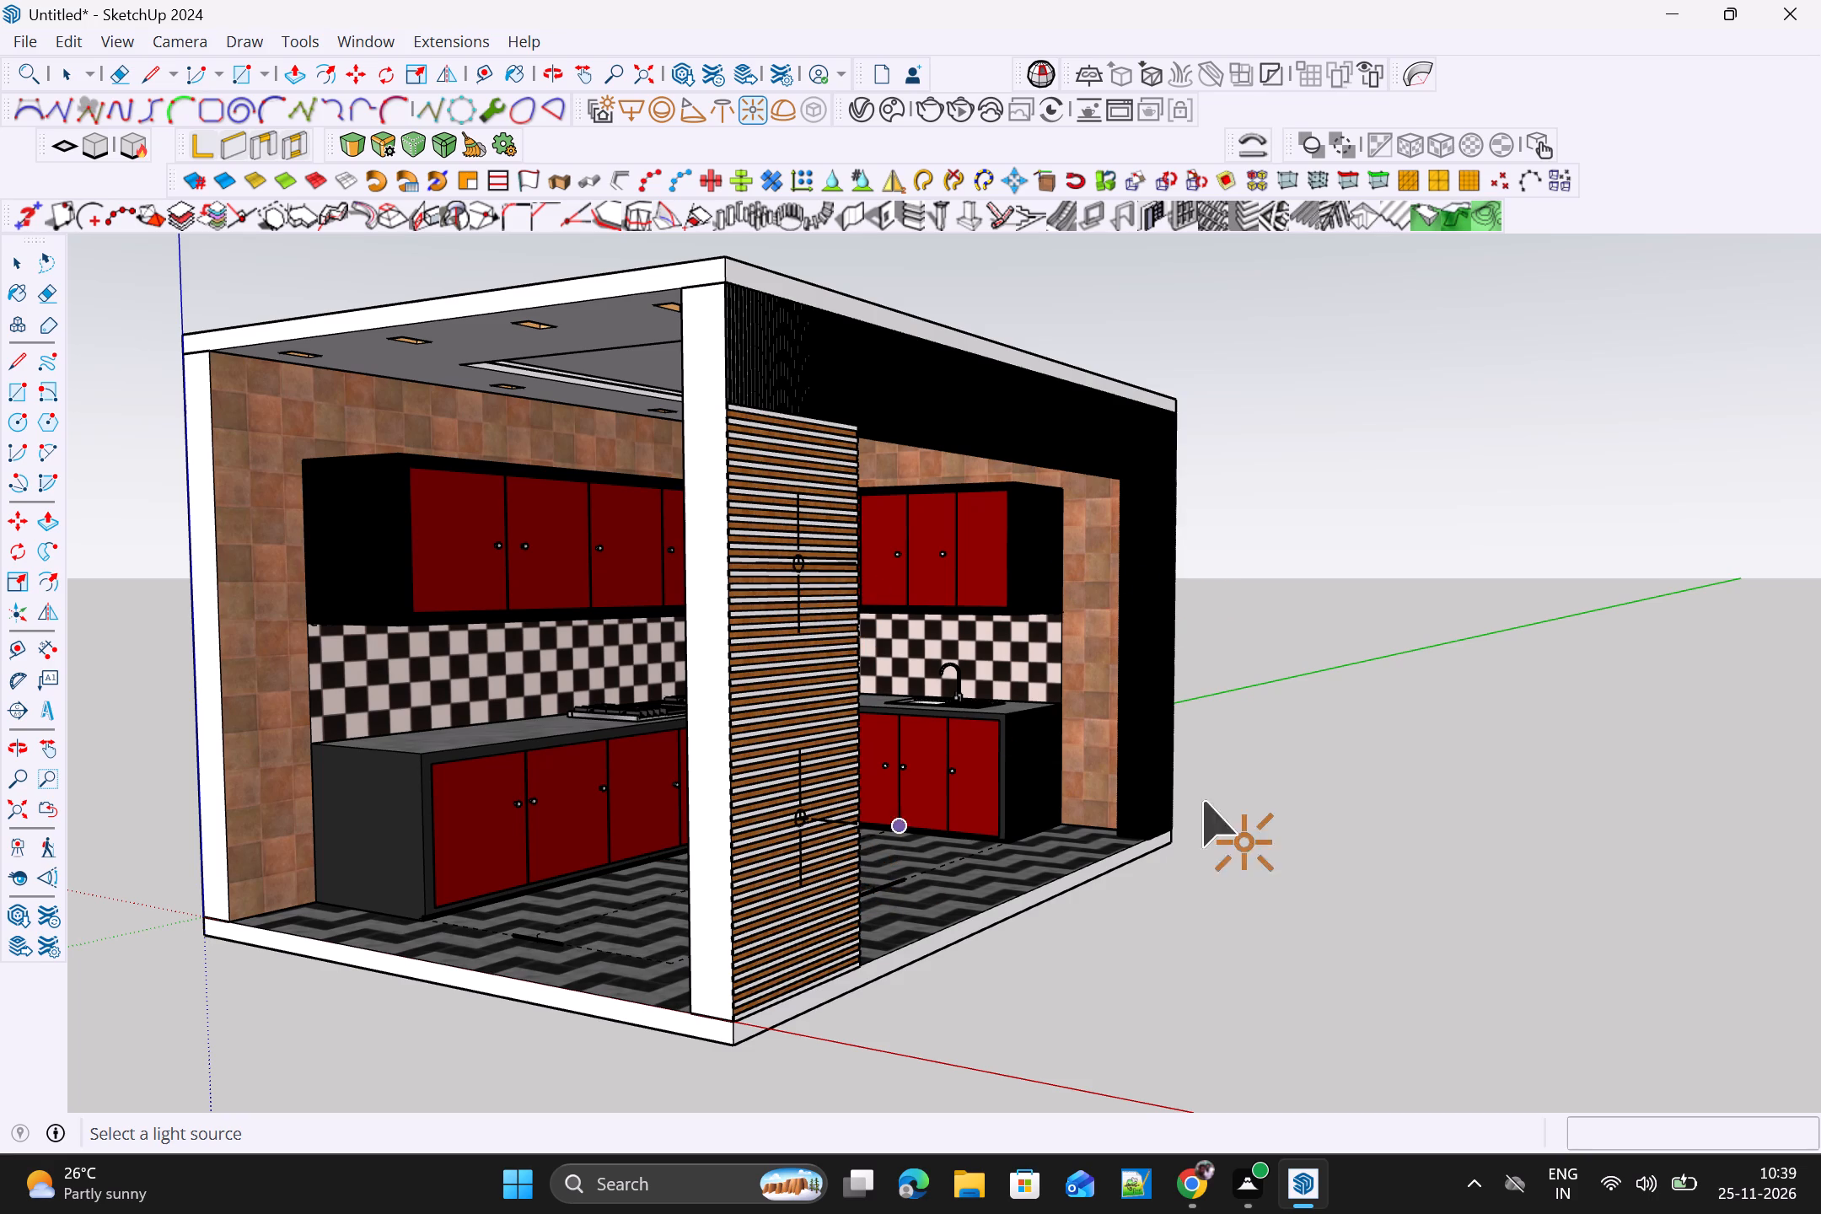
Place two V-Ray omni lights, one above the other, on the dark front column at the opening's opposite side.
middle_drag(1248, 749, 892, 758)
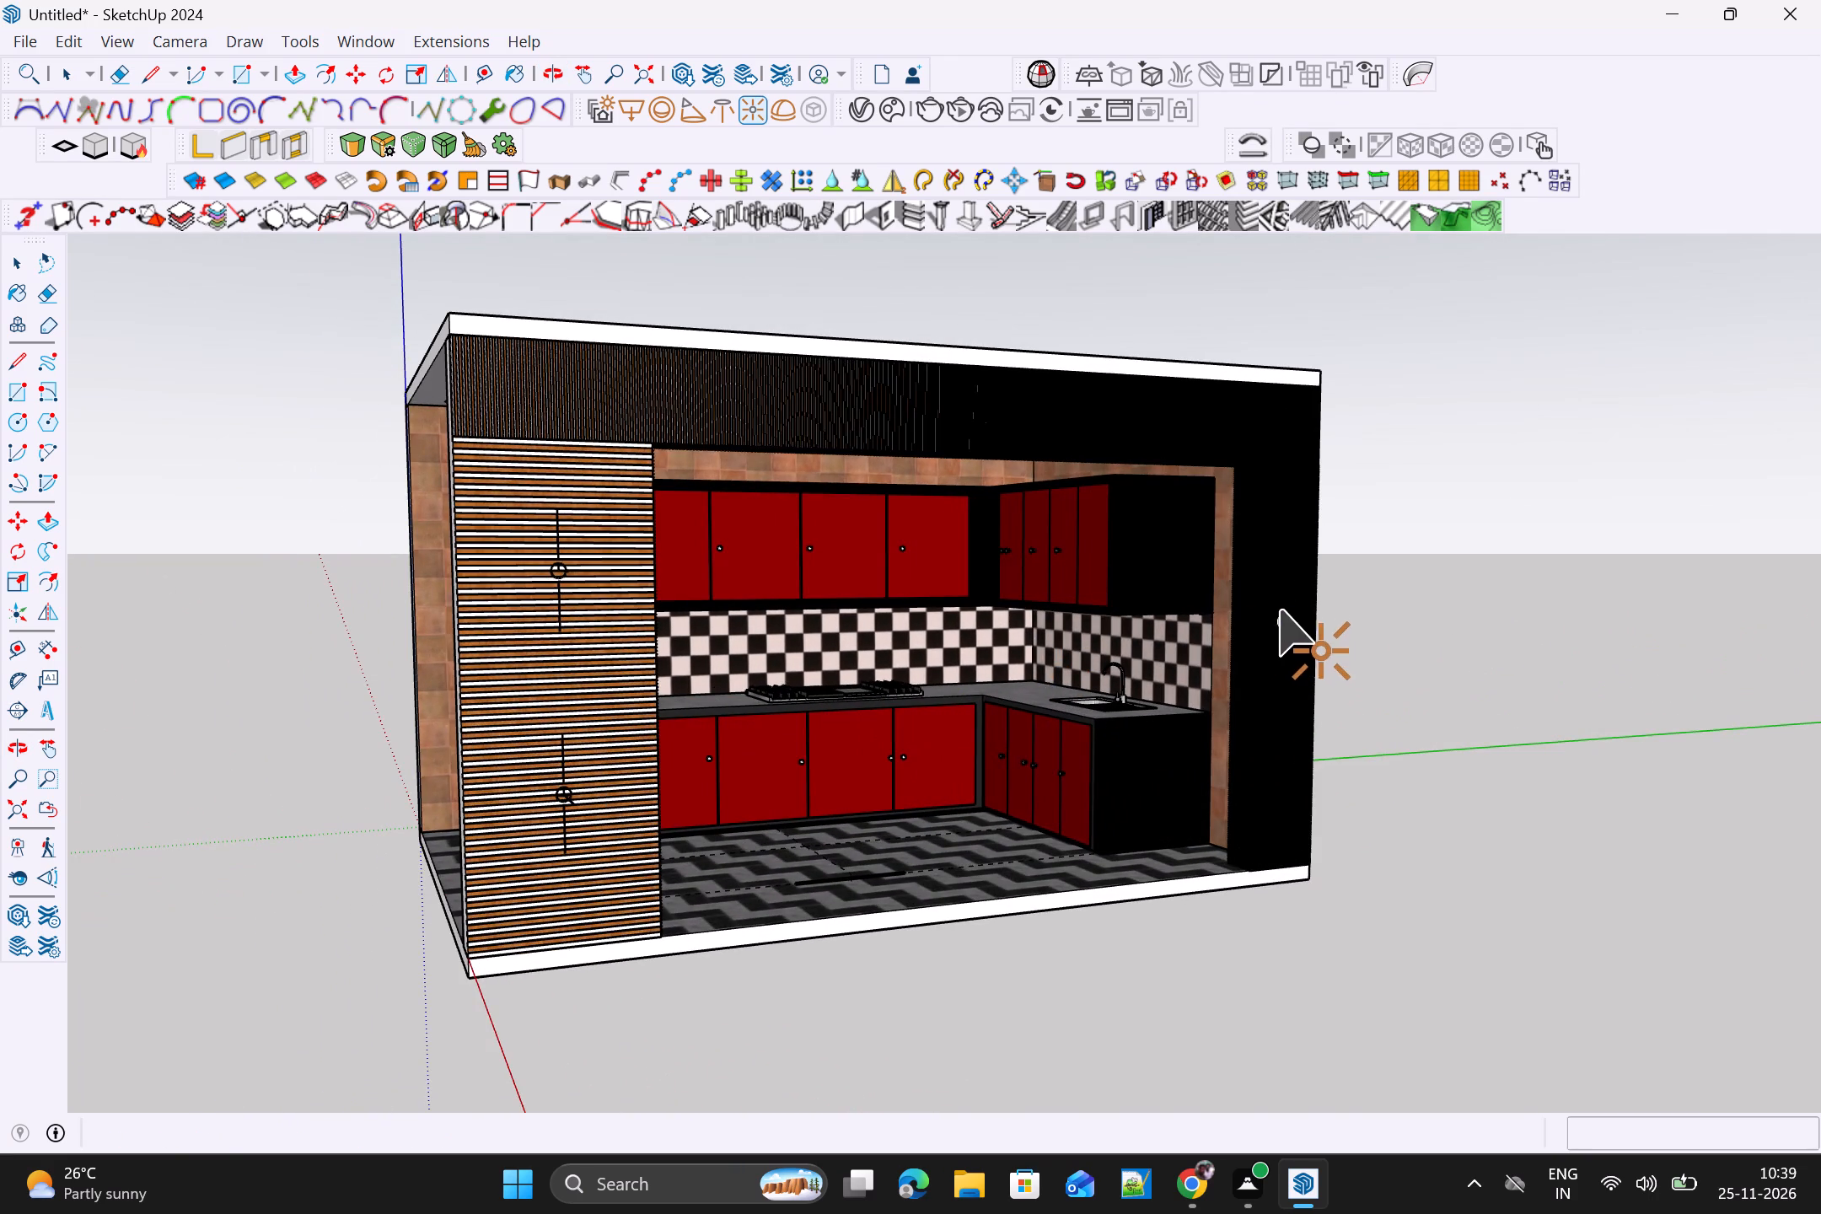
click(1274, 588)
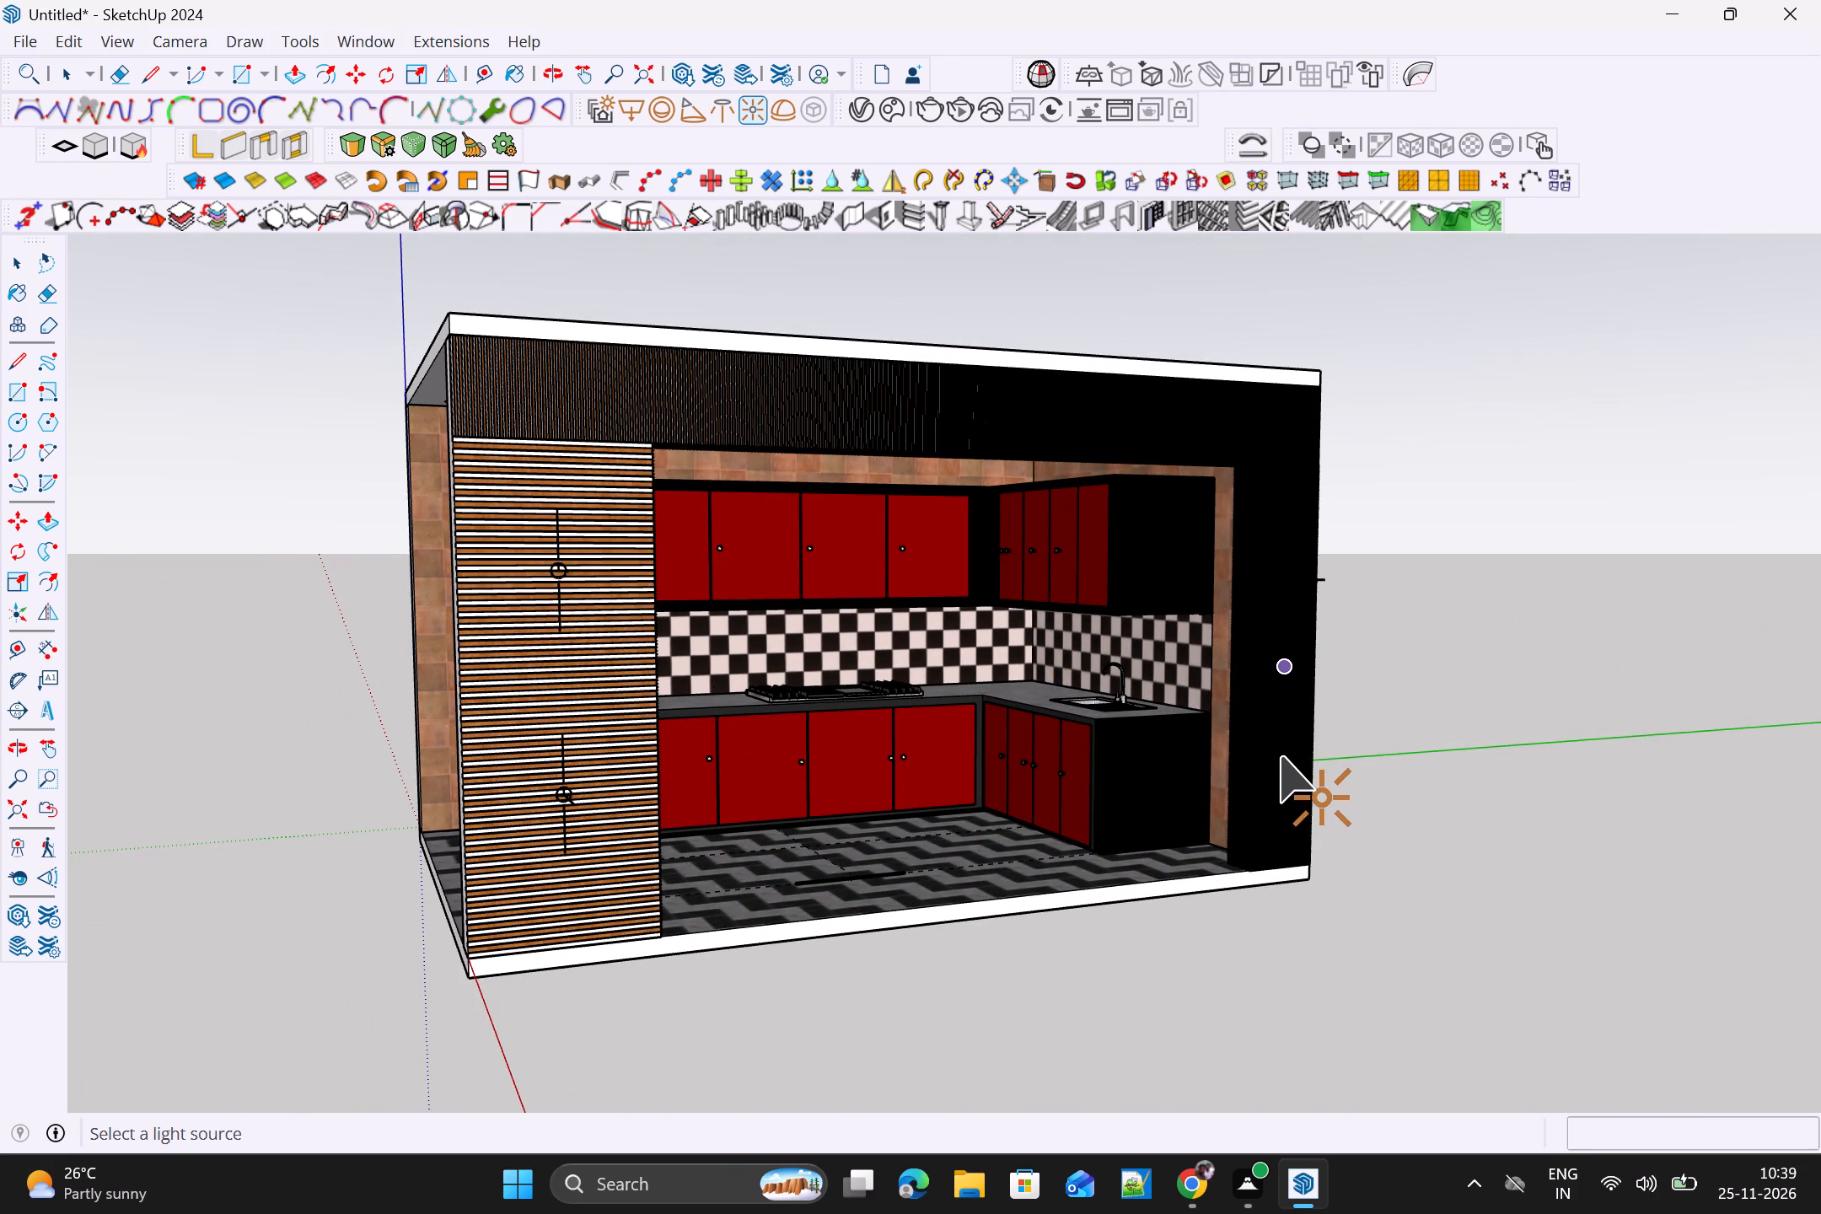
scroll(1283, 750, up, 3)
middle_drag(1421, 794, 1297, 780)
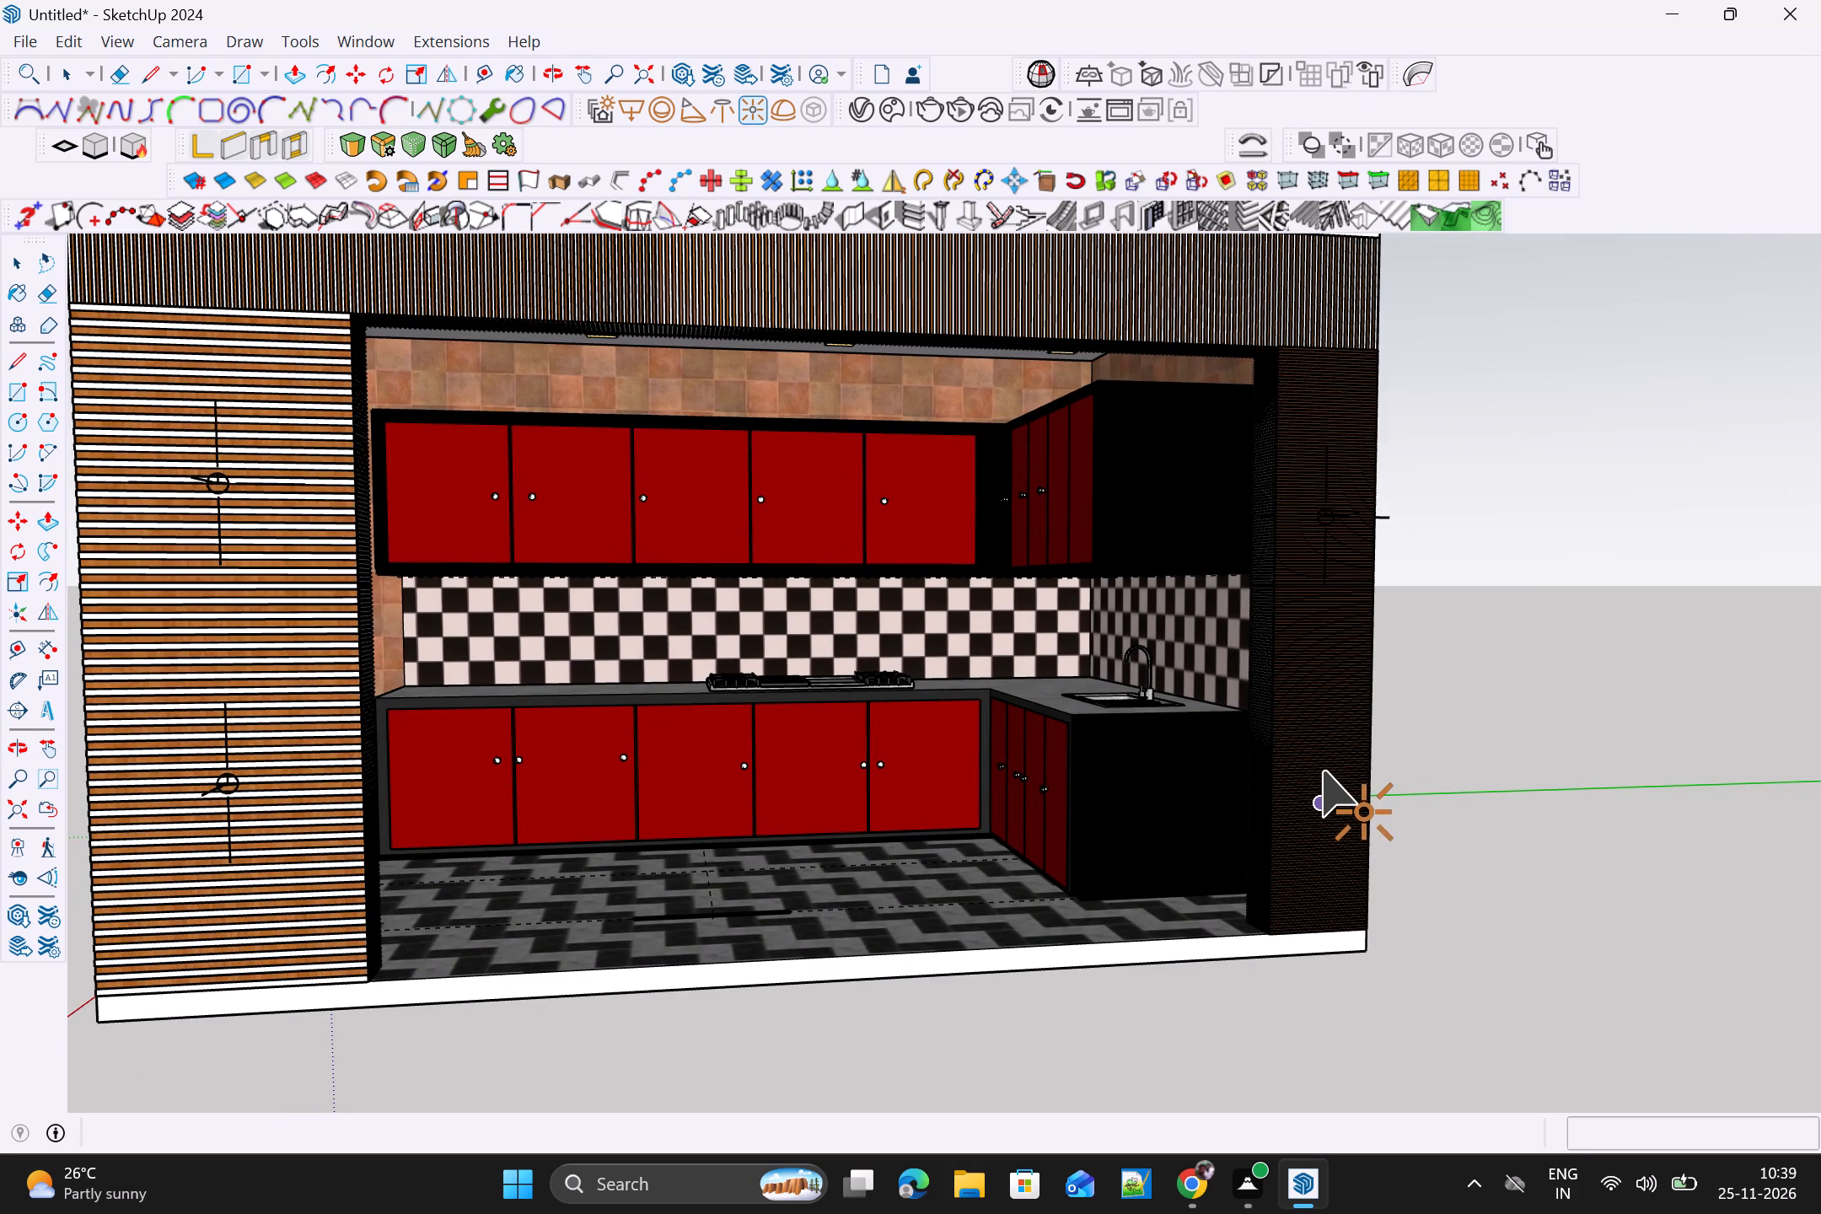
click(1324, 738)
scroll(1344, 794, down, 4)
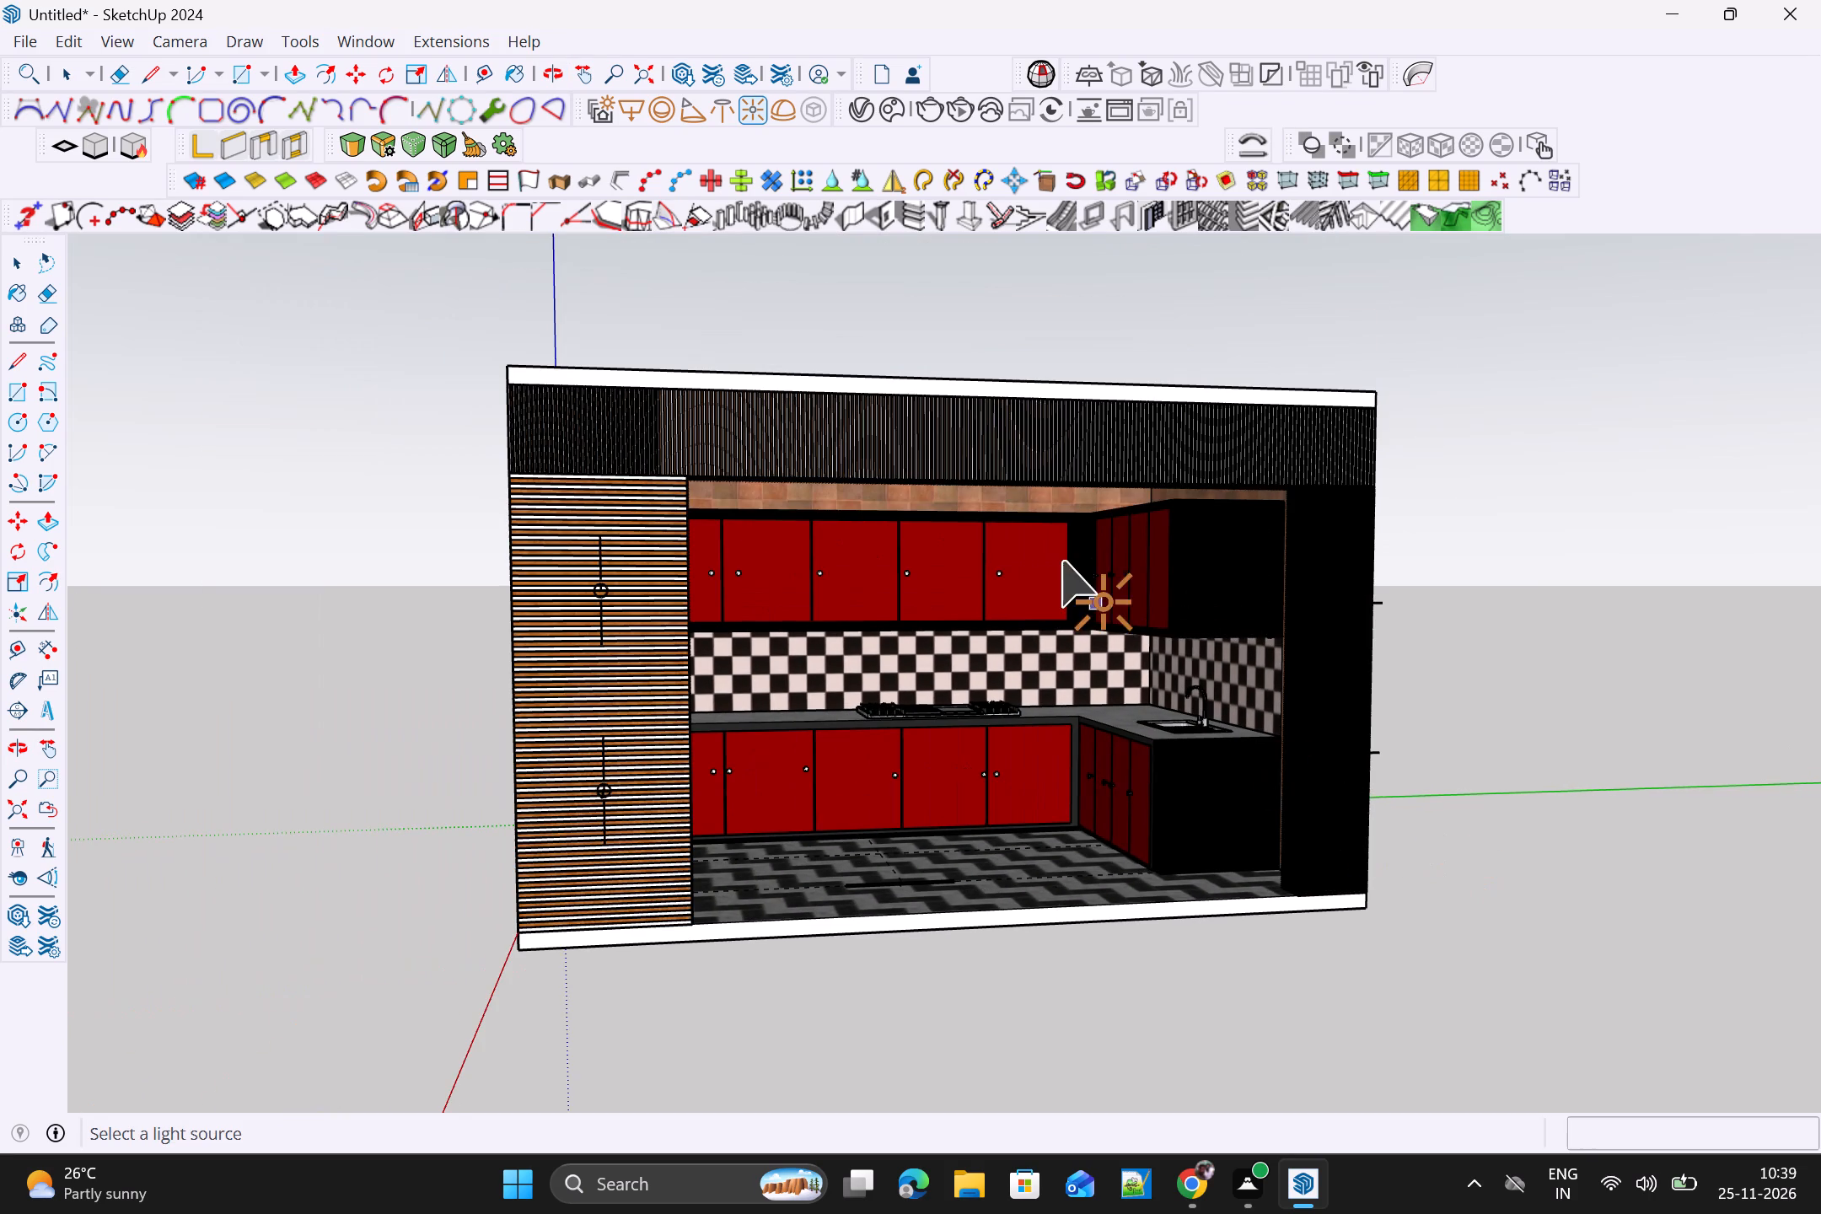
key(space)
Place five downward V-Ray spot lights spaced along the tiled wall above the cooktop-side cabinets, from the open end to the corner.
middle_drag(927, 560, 1213, 610)
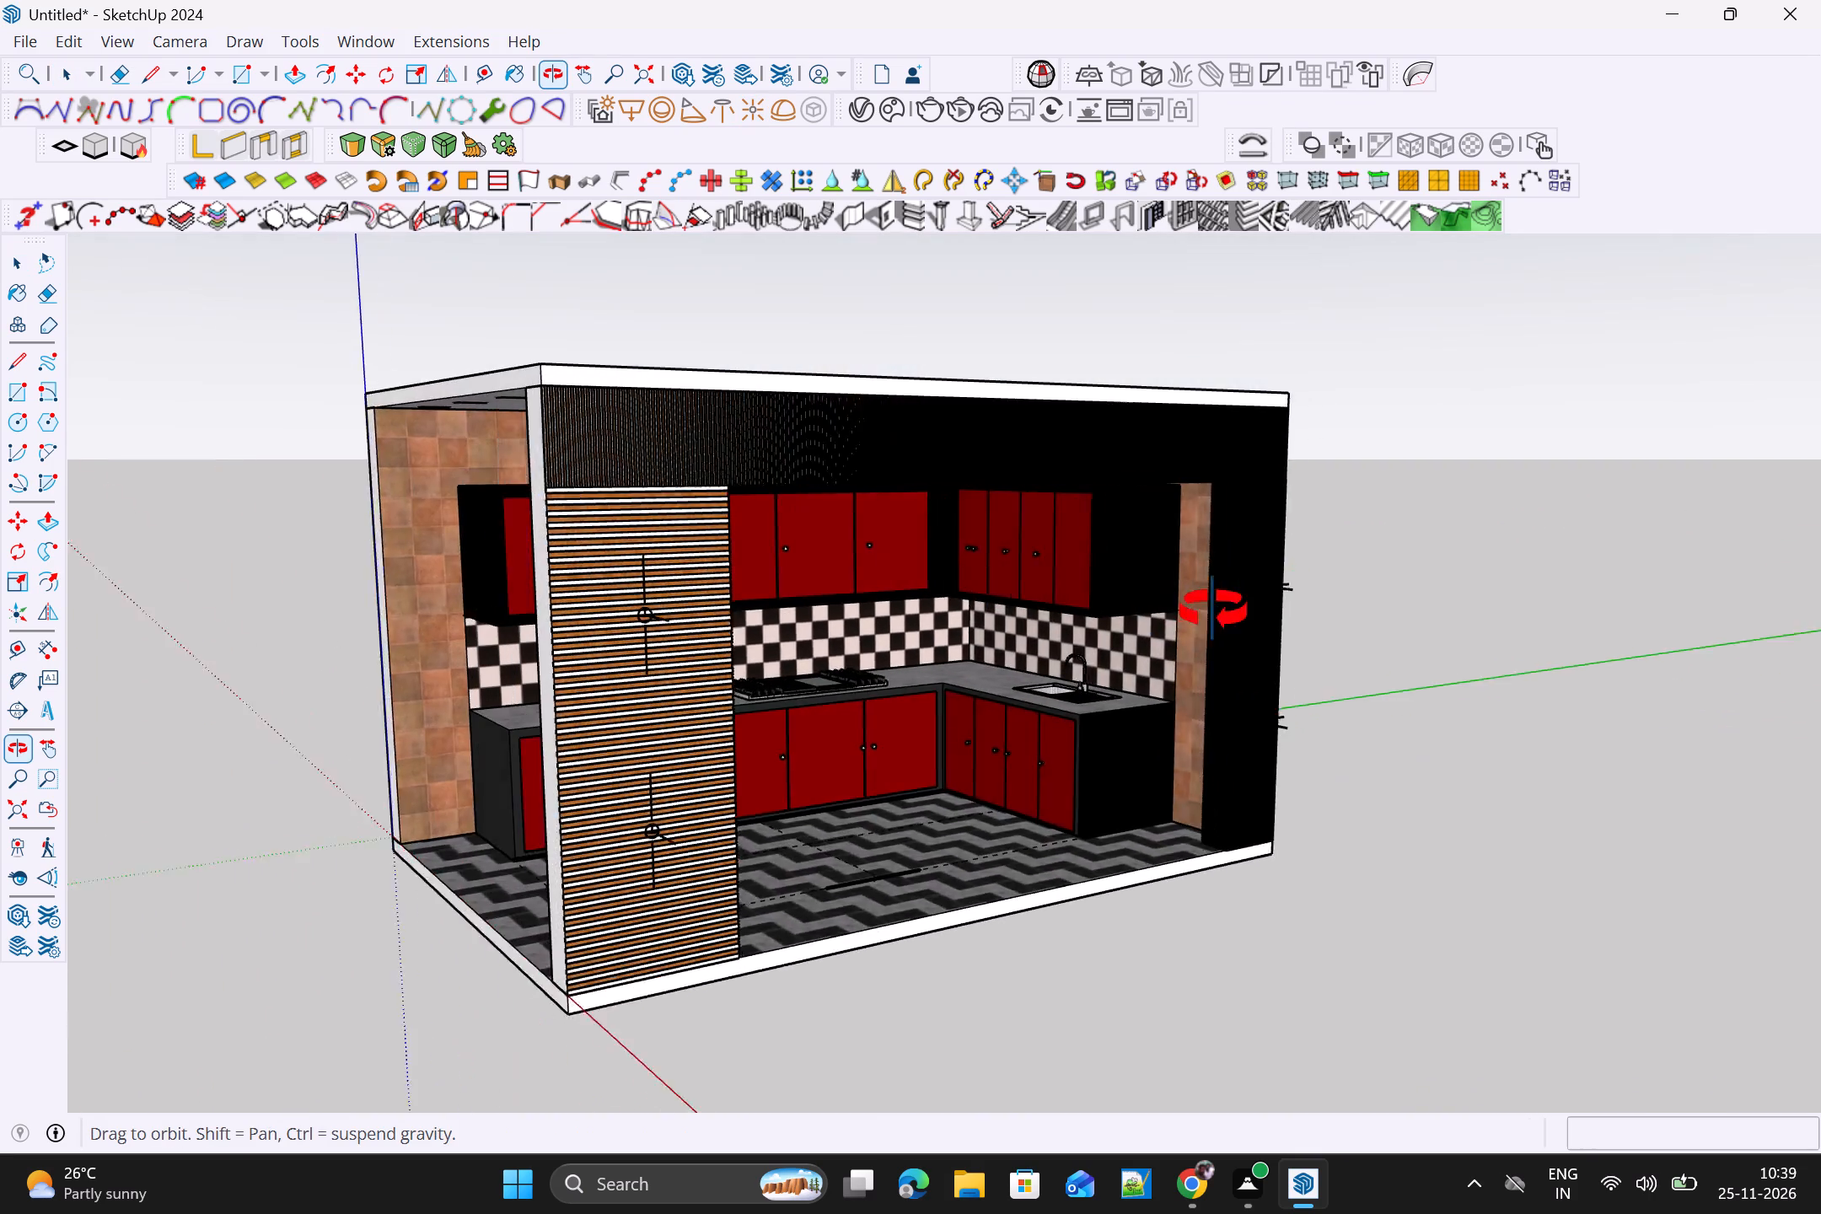
middle_drag(1213, 610, 1393, 603)
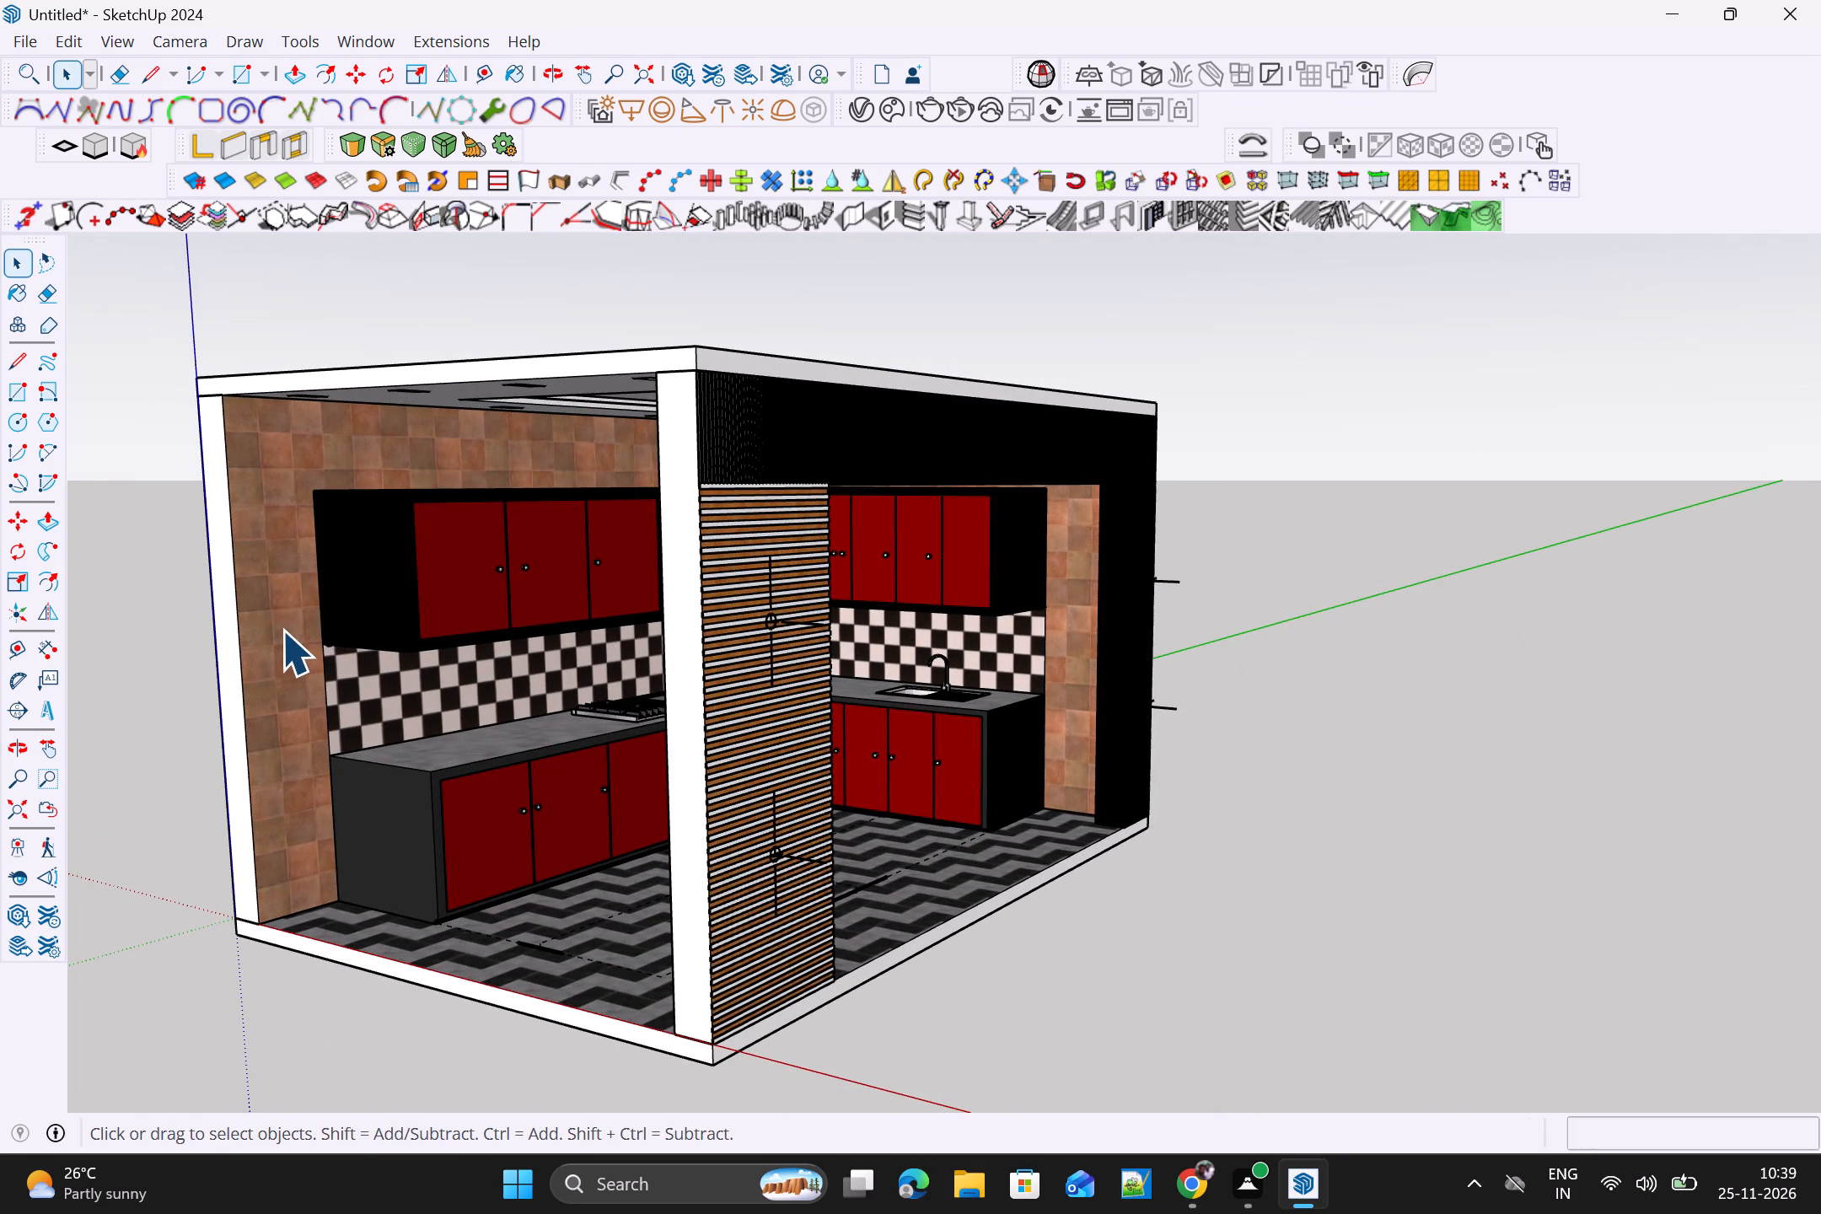
key(space)
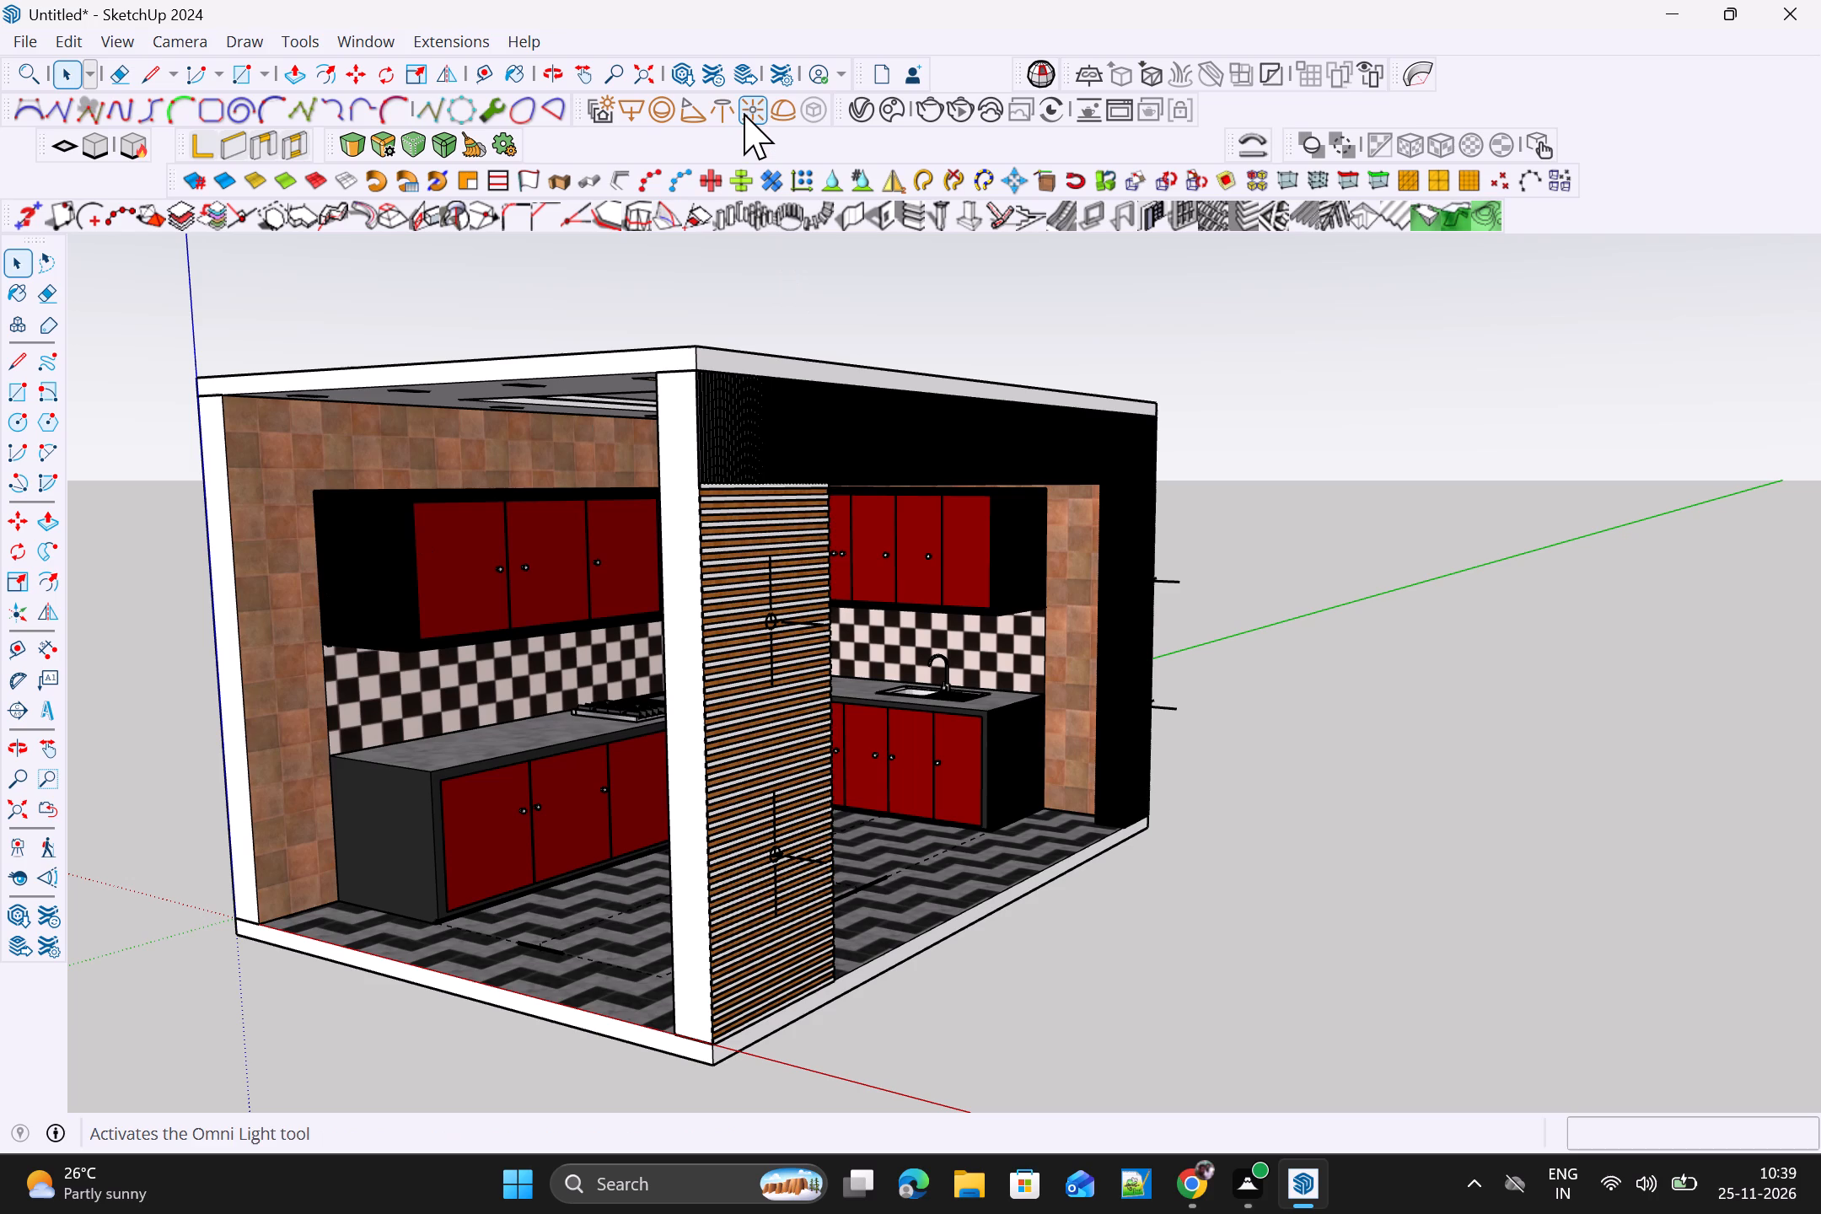
click(758, 110)
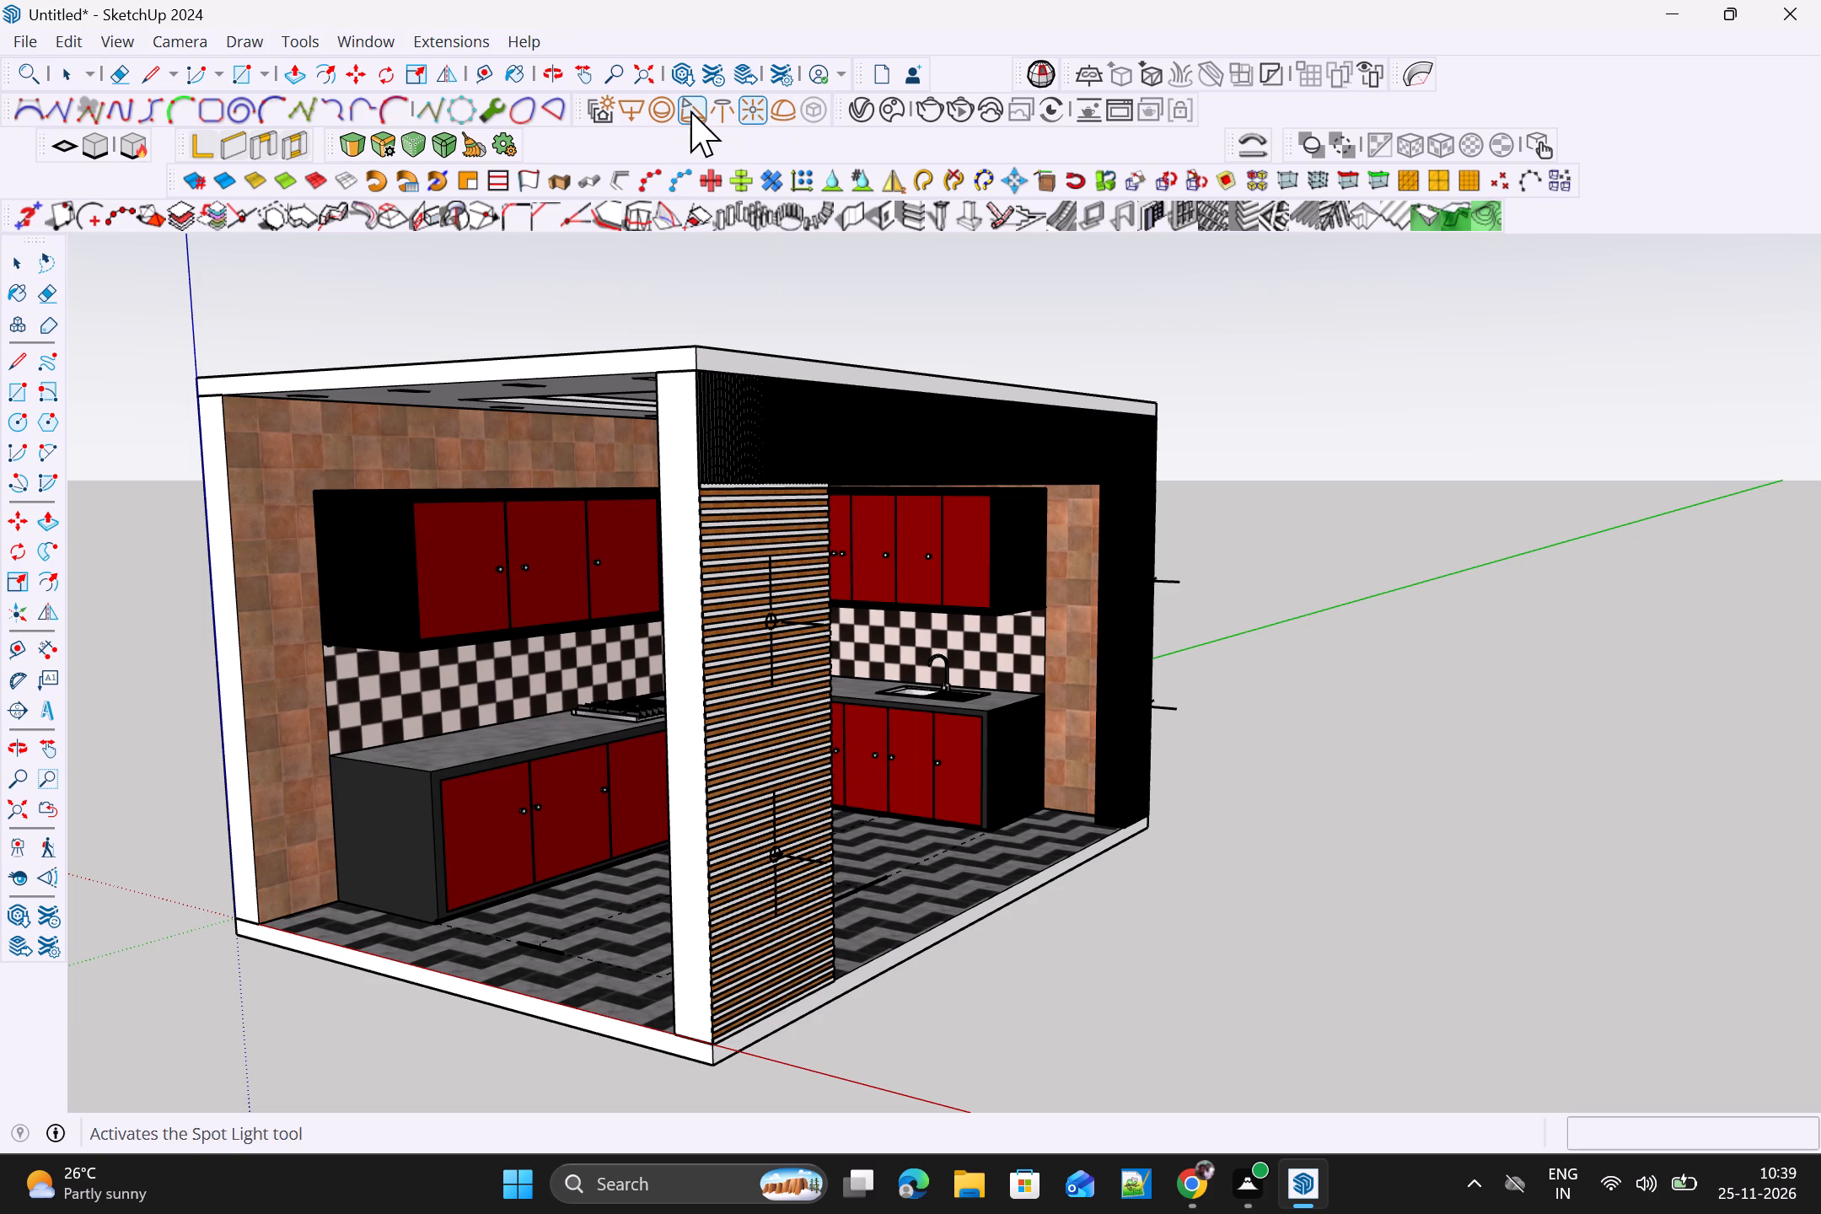
click(696, 106)
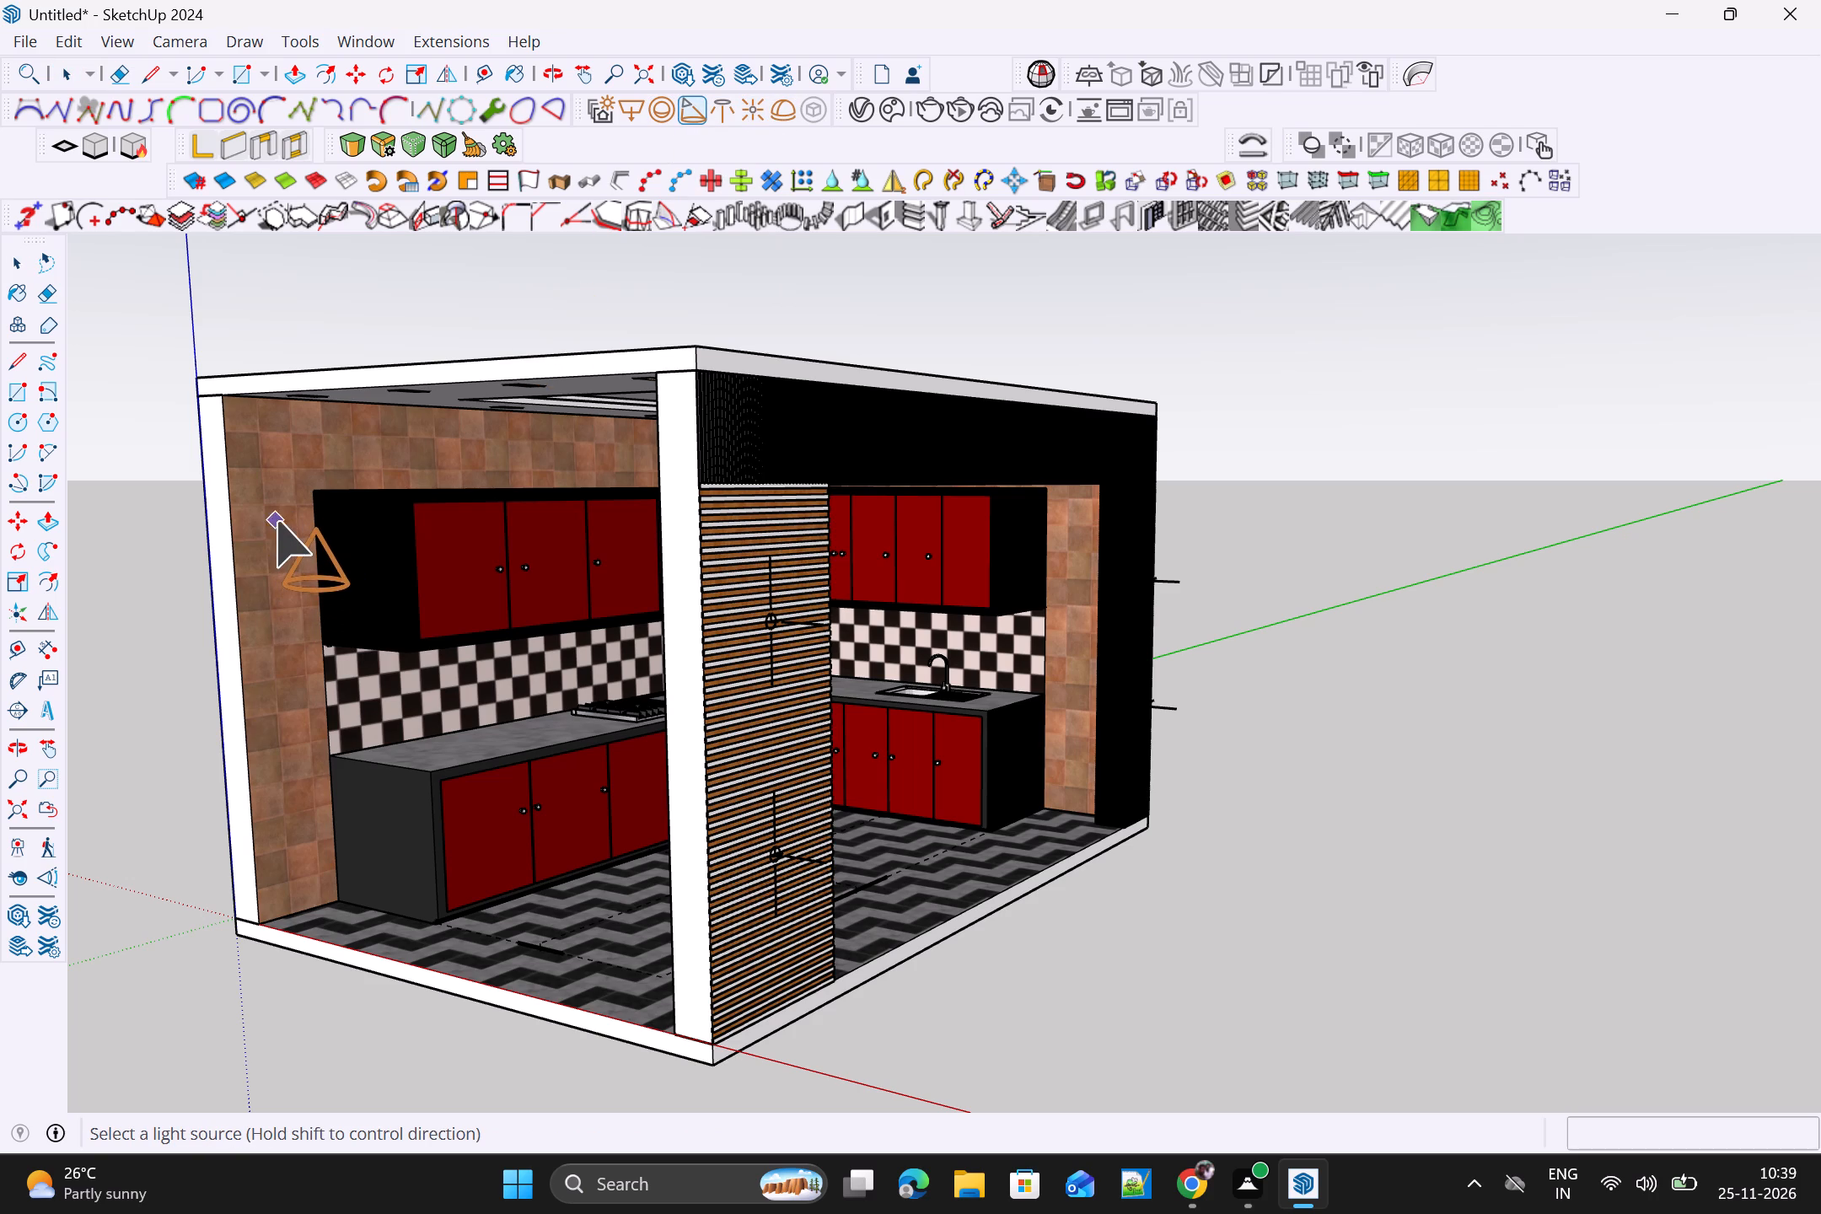
scroll(325, 463, up, 2)
middle_drag(367, 465, 285, 450)
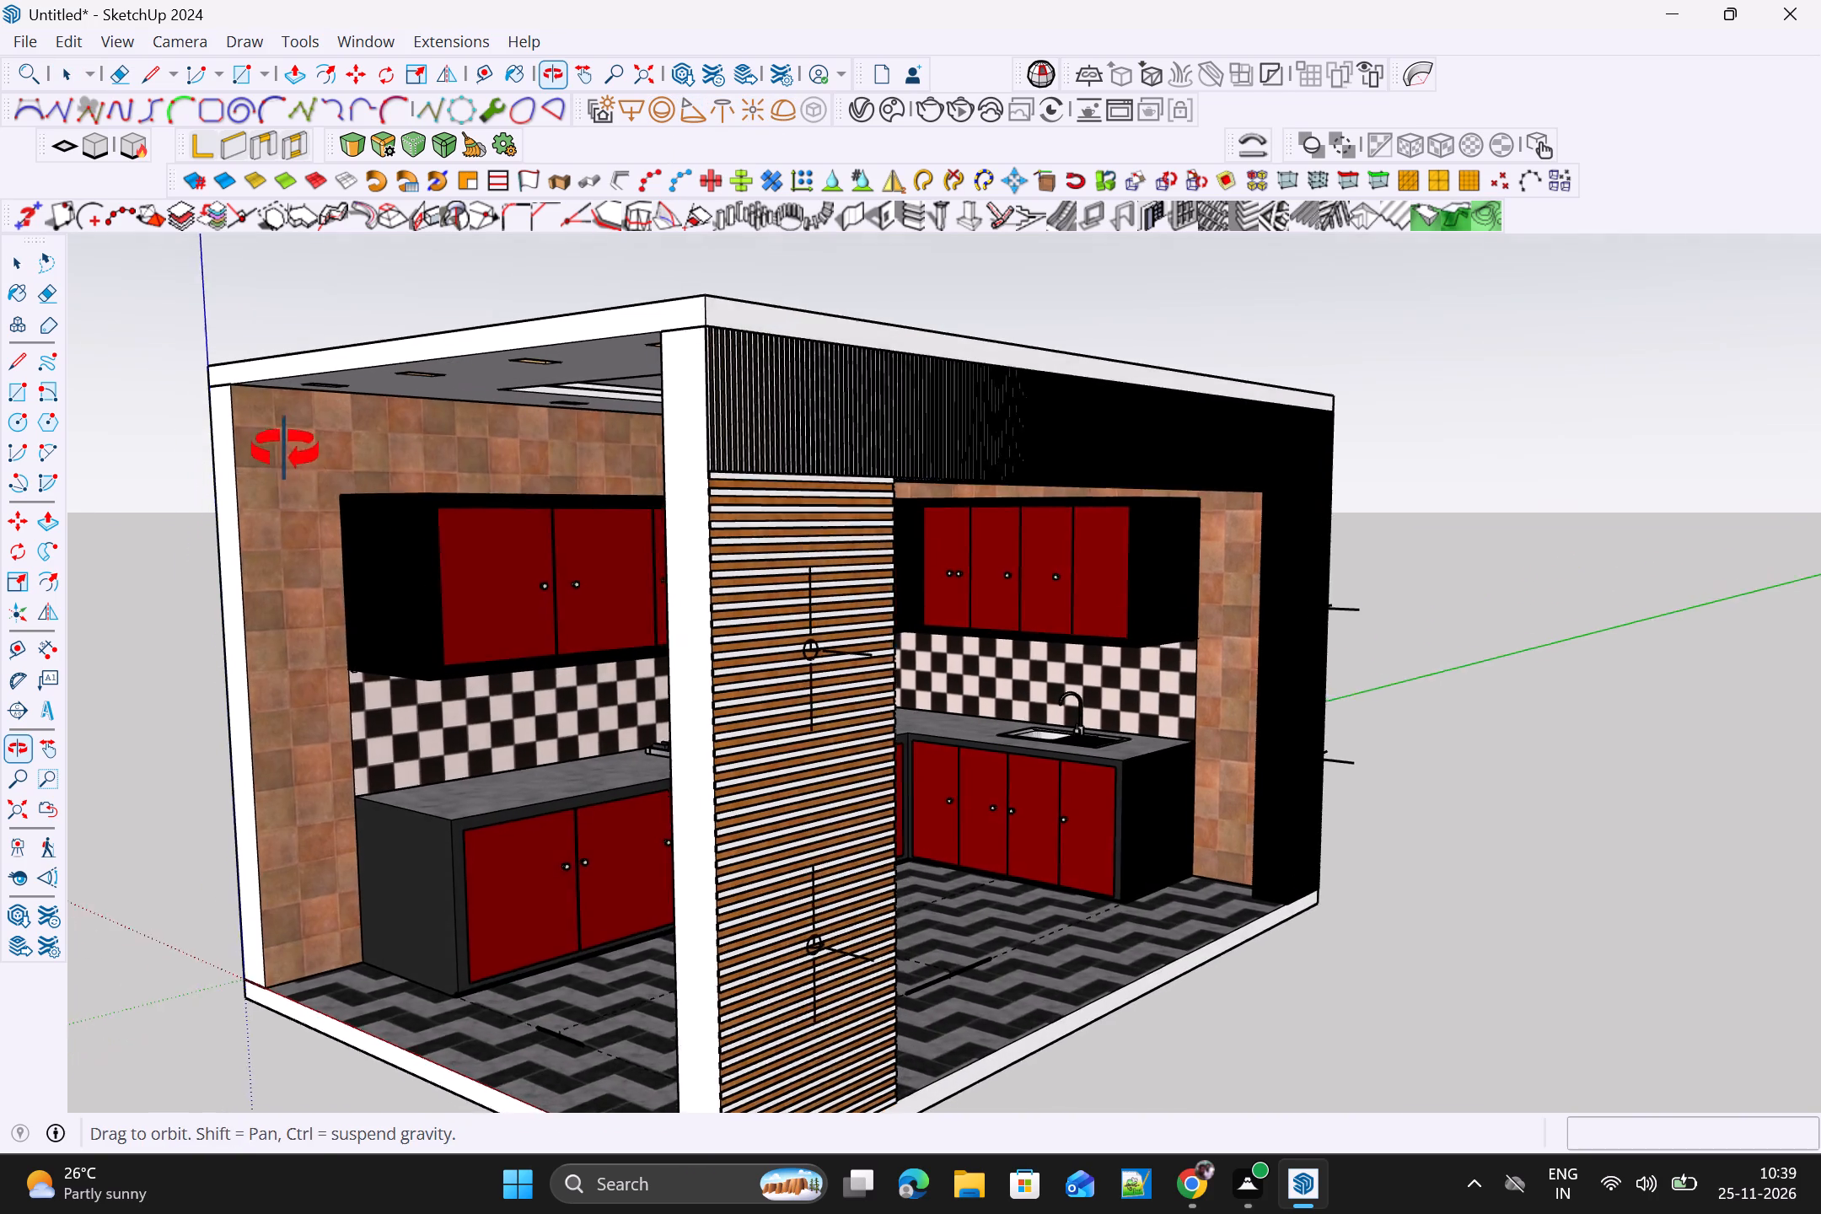
middle_drag(285, 450, 279, 449)
scroll(326, 443, up, 8)
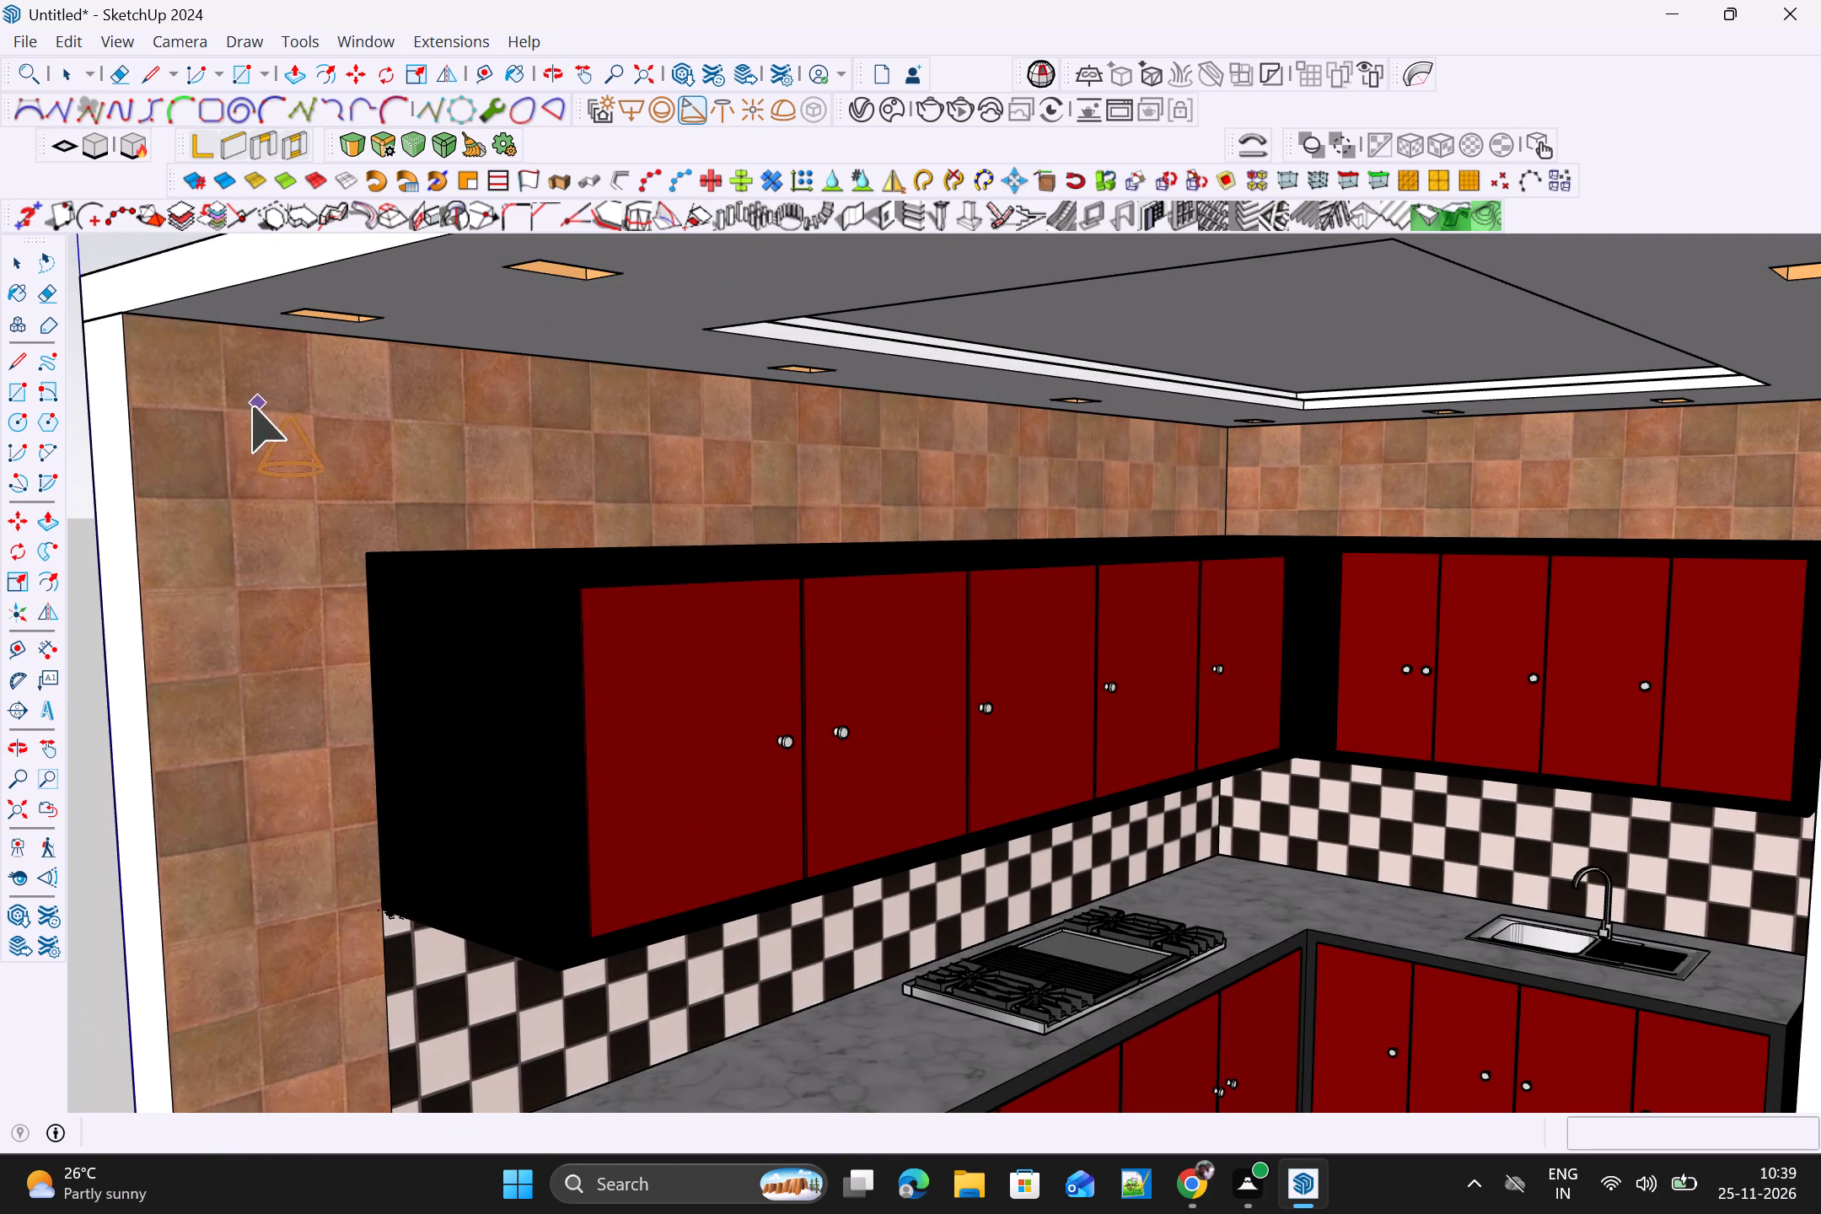
click(223, 385)
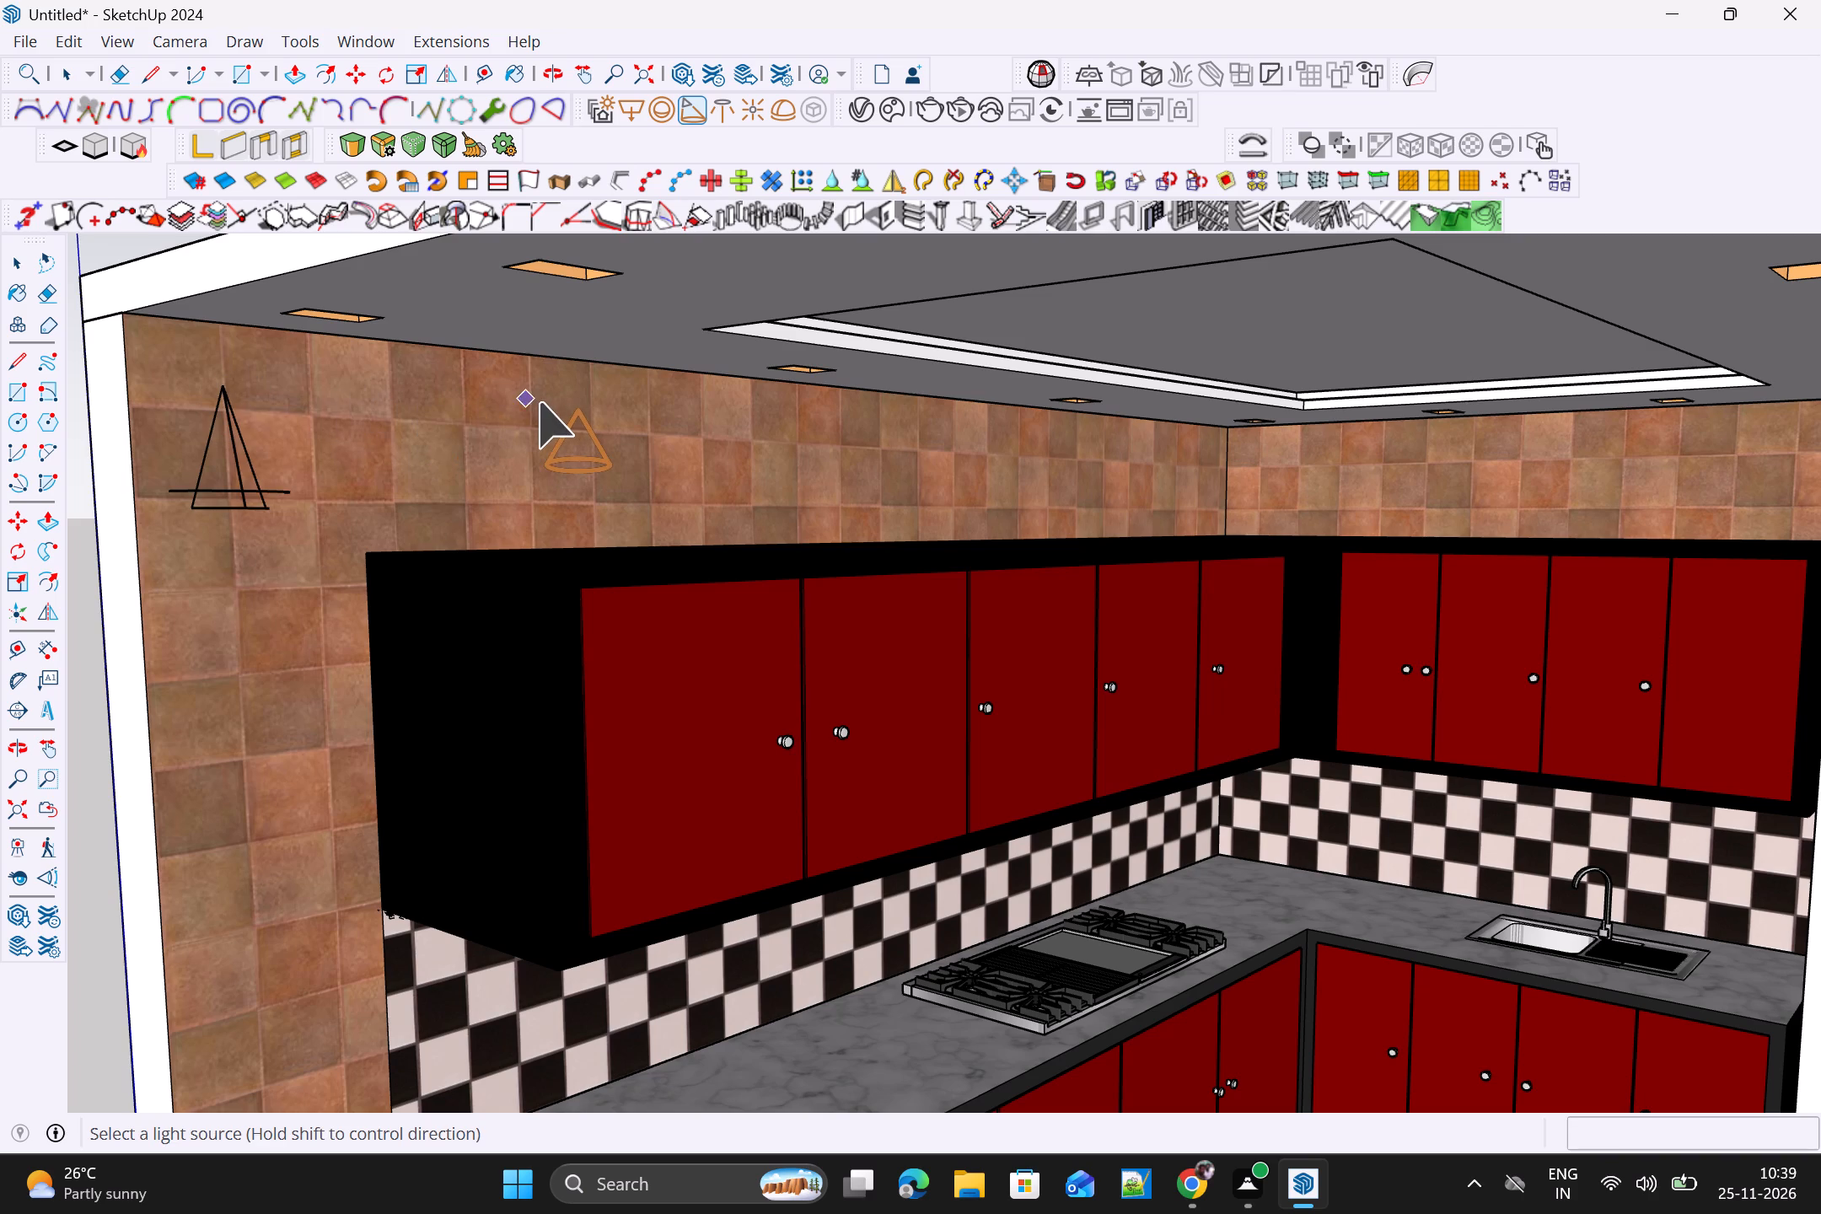
click(538, 400)
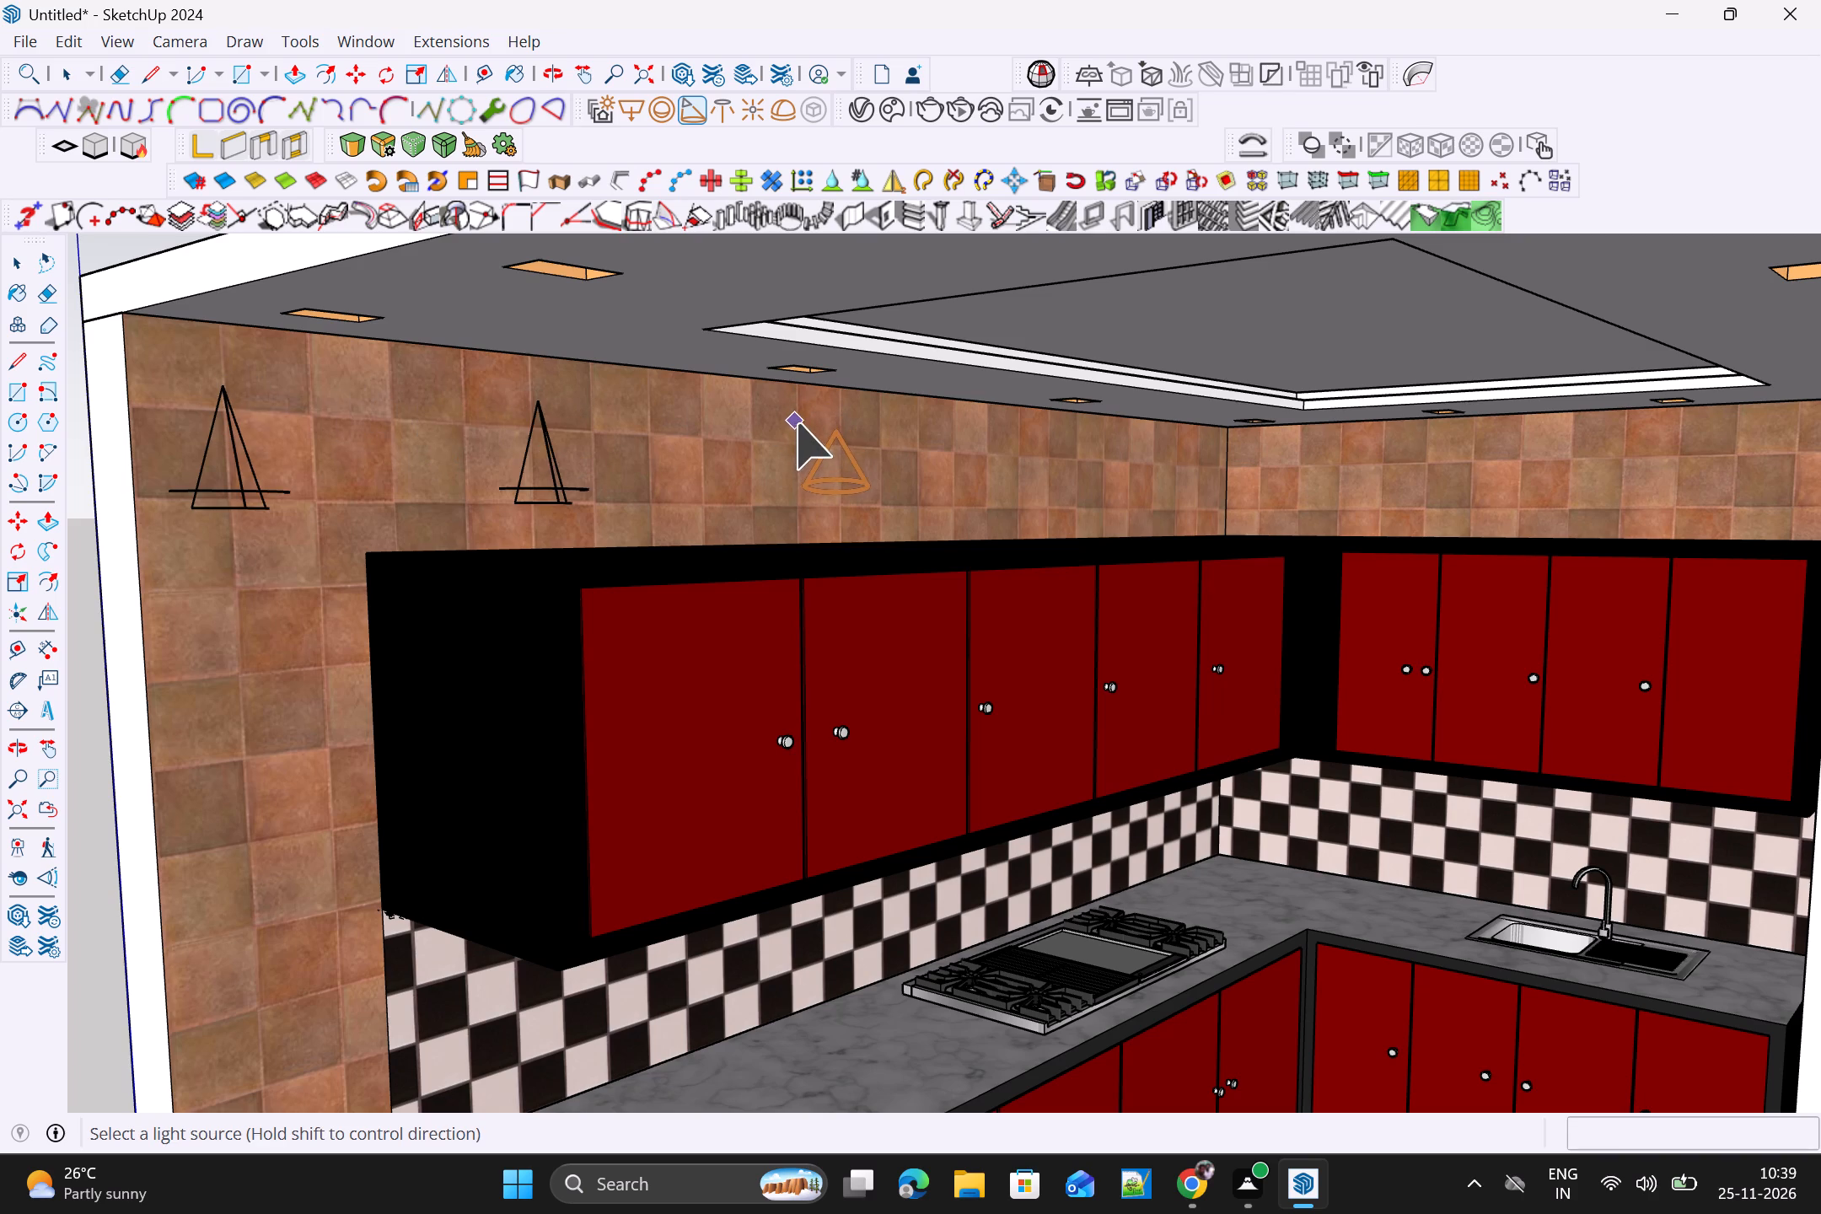
click(796, 422)
click(1024, 429)
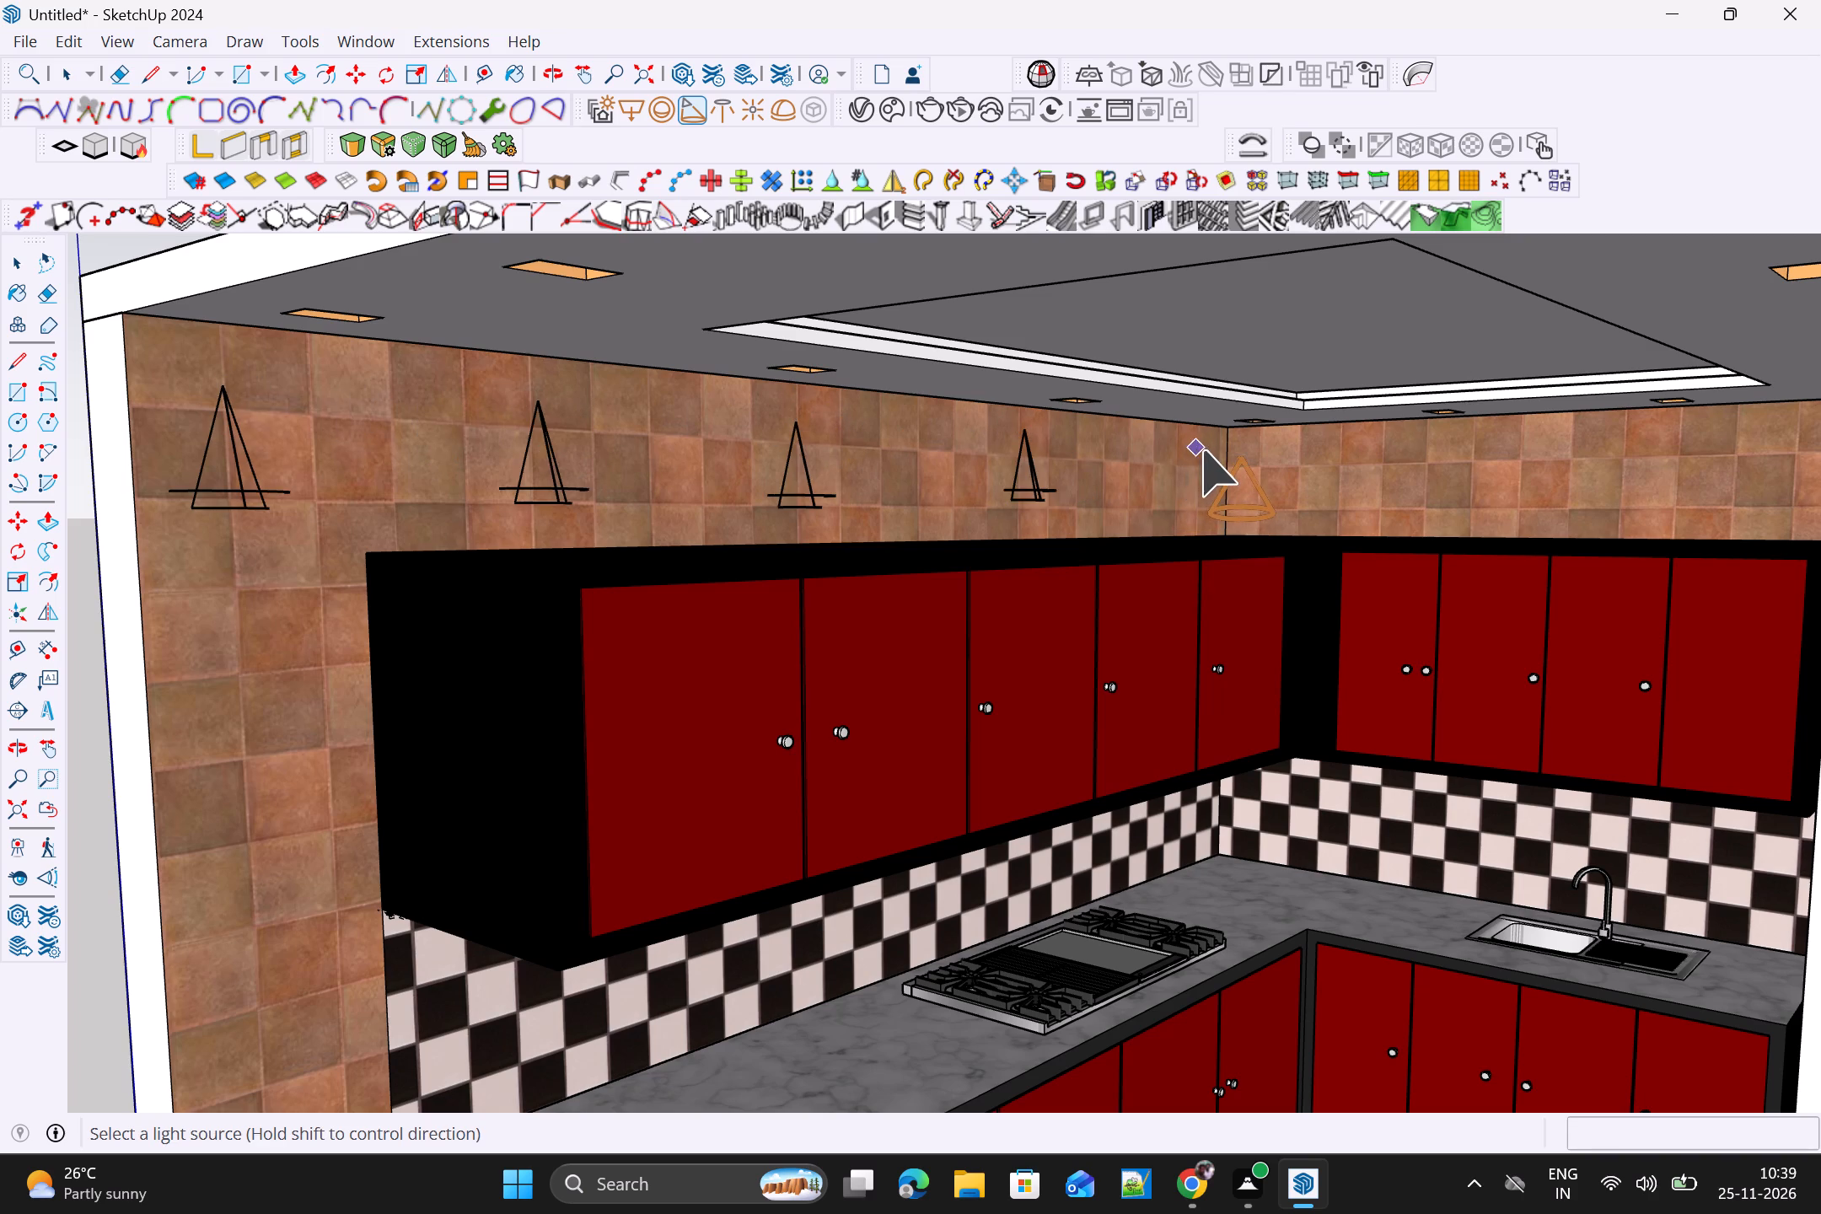
click(1201, 449)
Place three downward V-Ray spot lights spaced along the sink wall's tiles above the upper cabinets.
click(1367, 457)
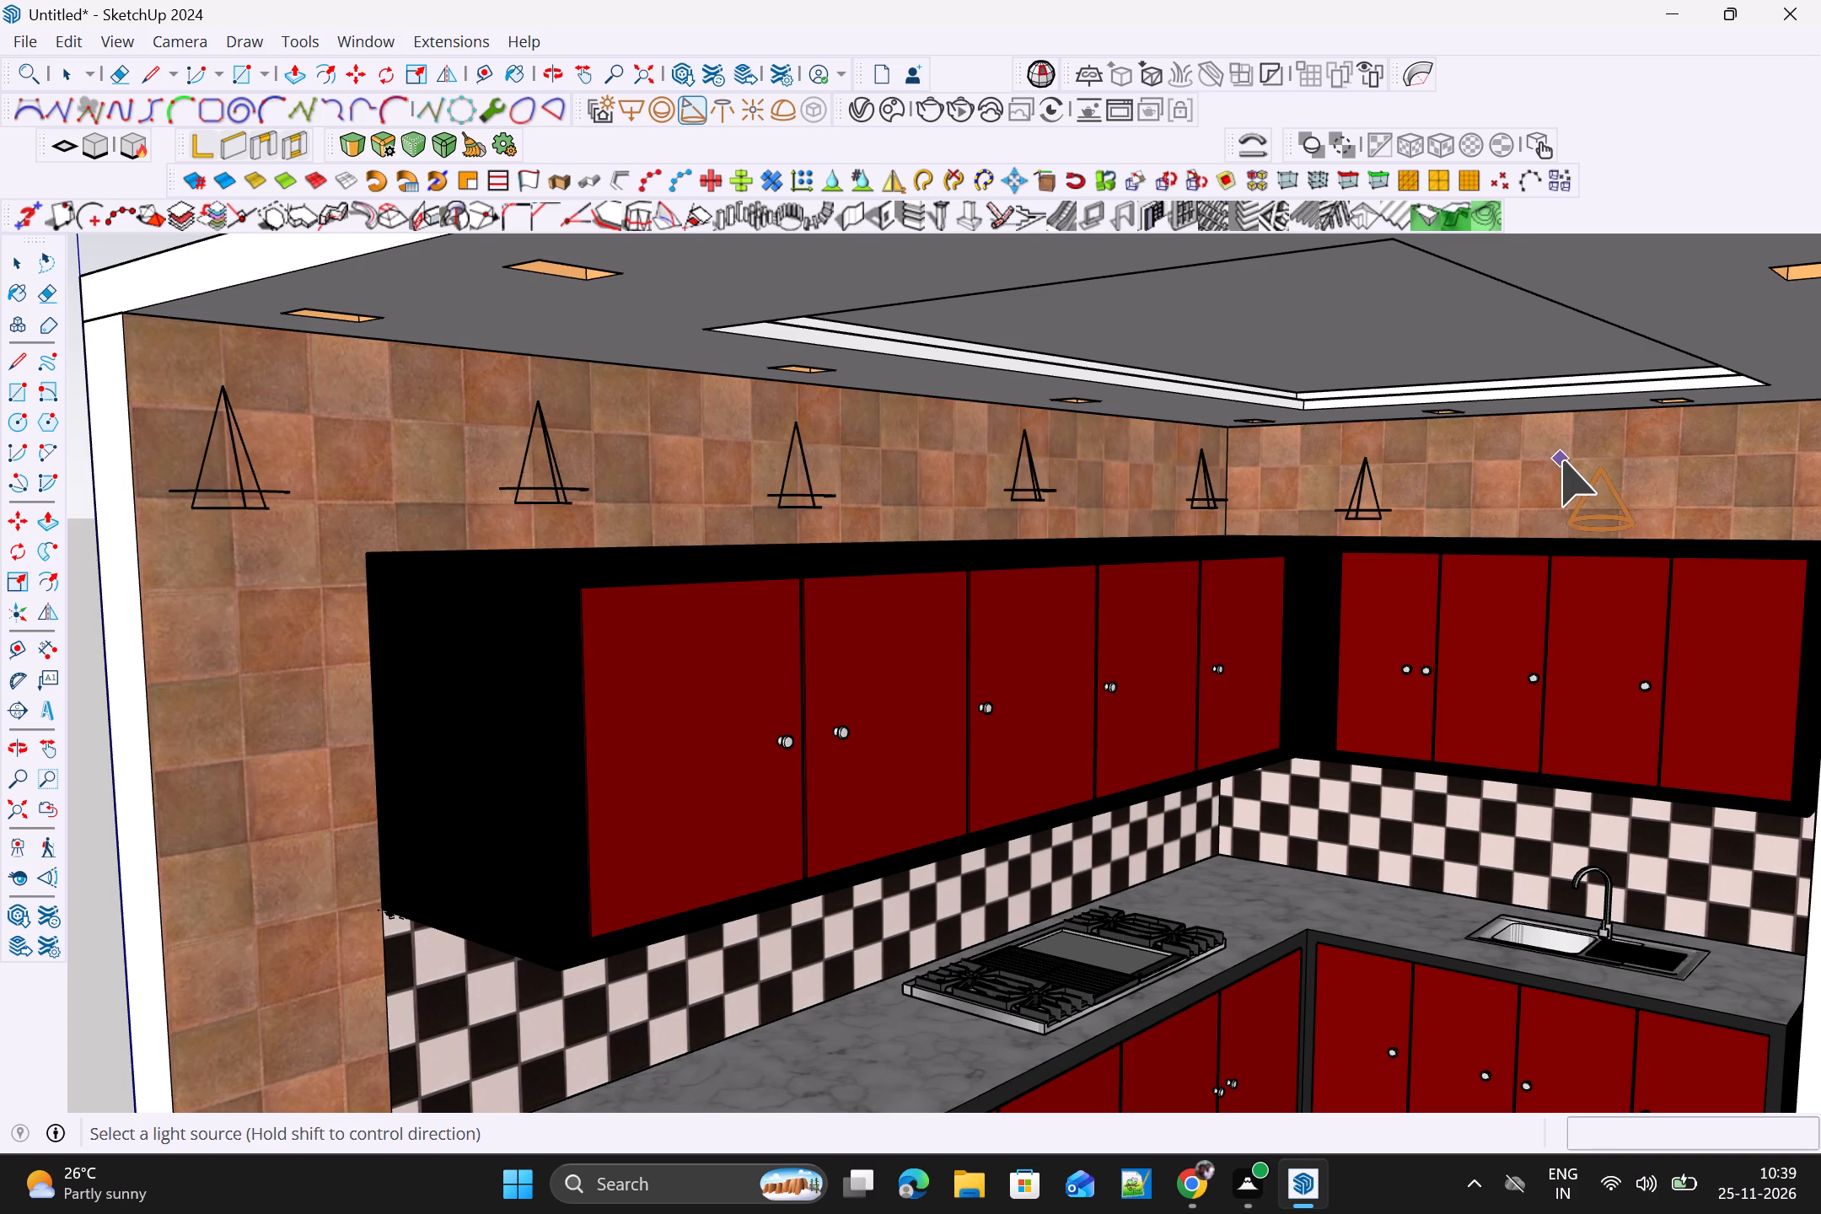
click(1562, 454)
click(1739, 451)
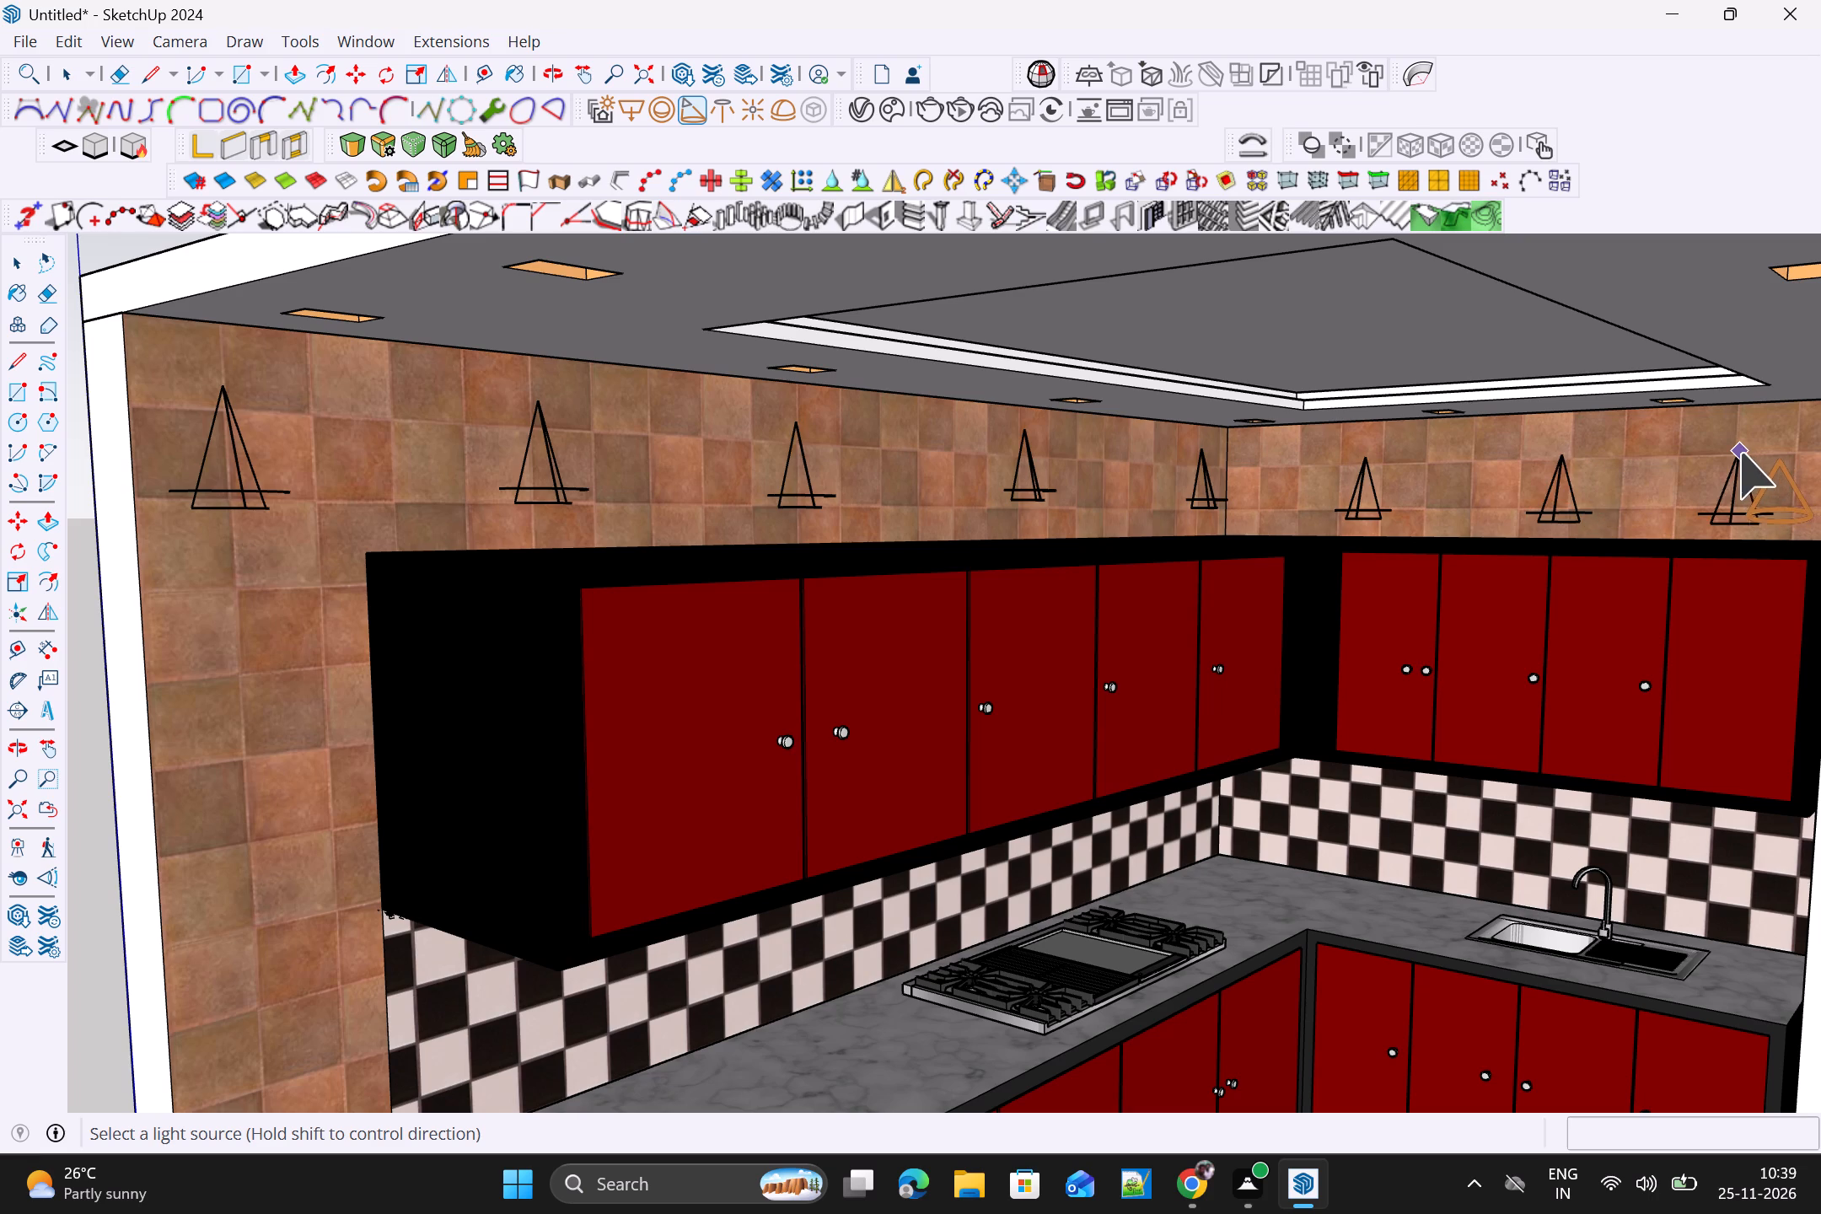
scroll(1739, 539, down, 3)
shift+middle_drag(1769, 561, 1454, 525)
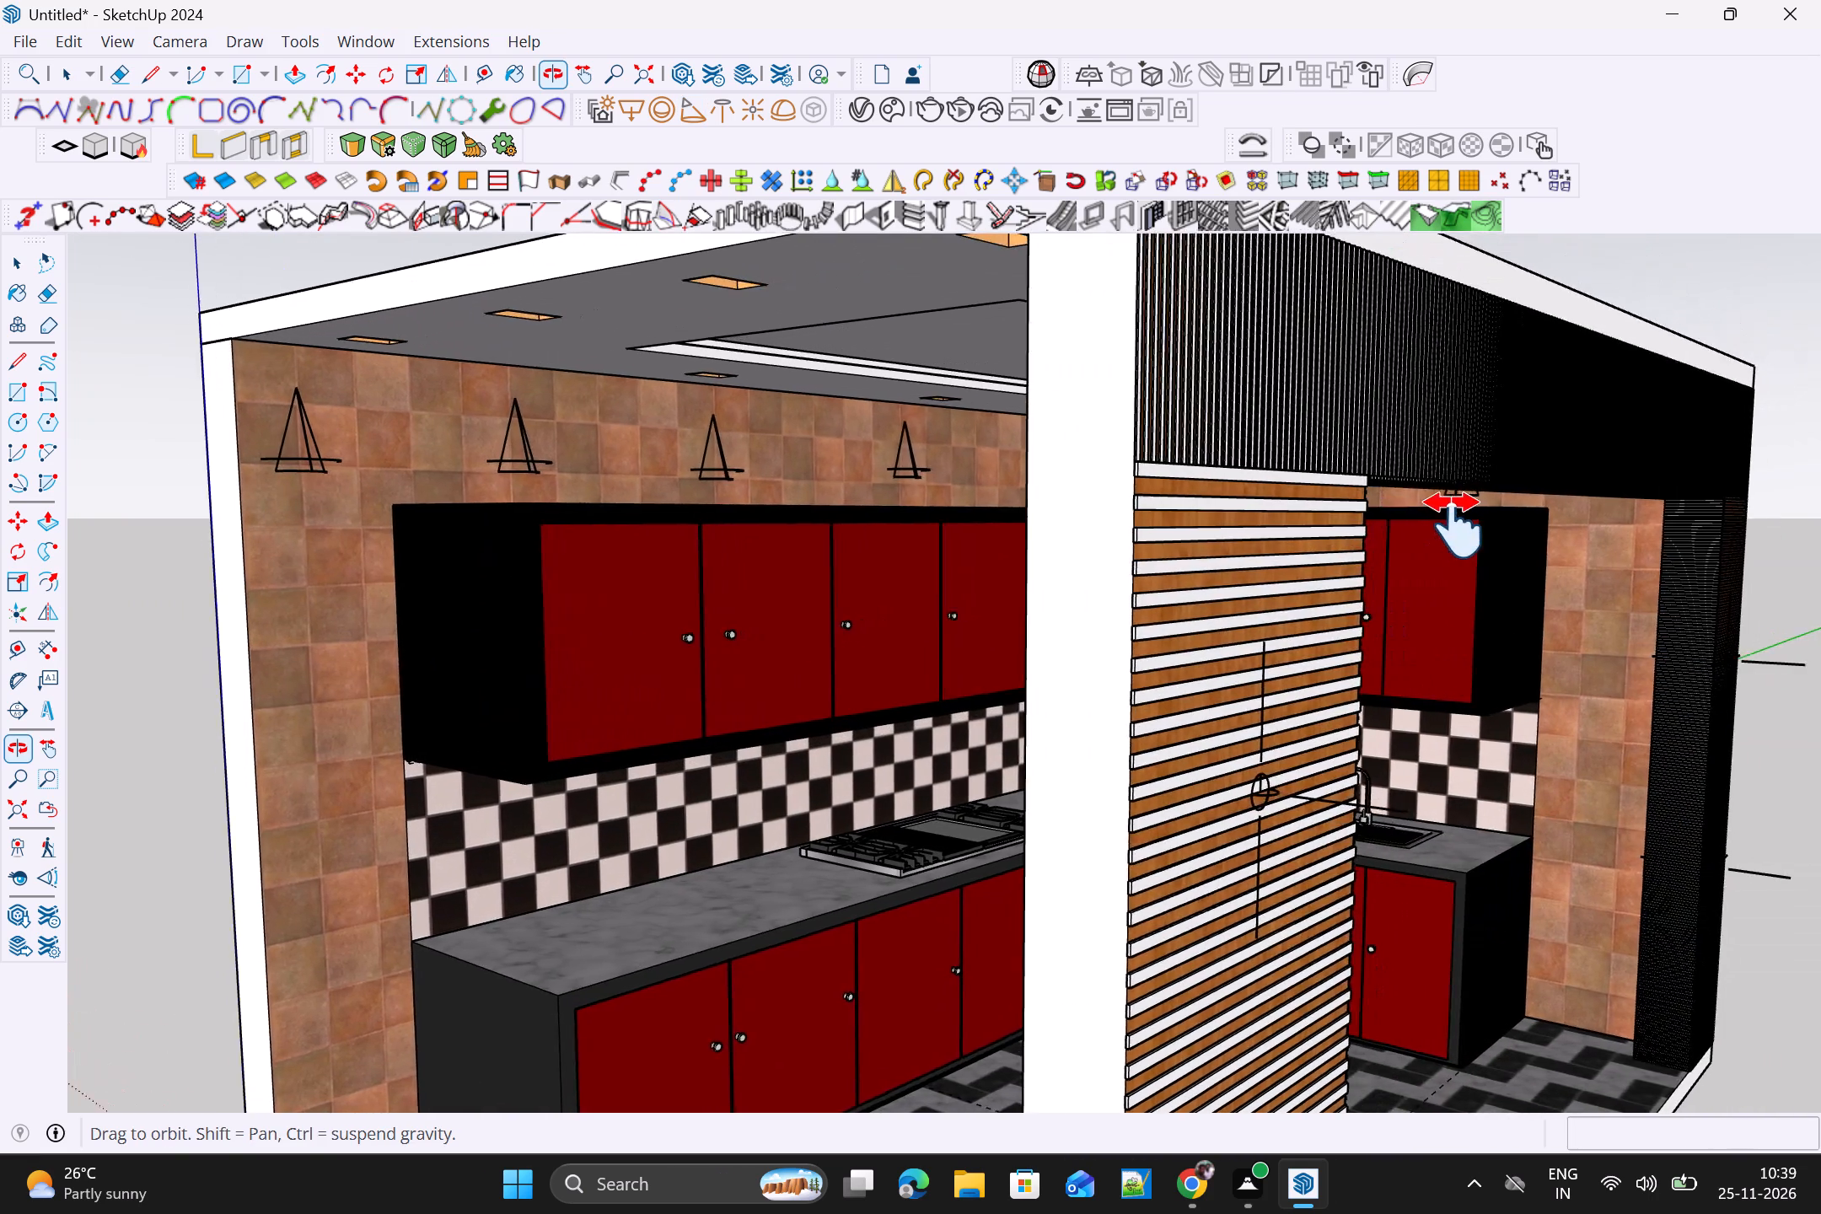
shift+middle_drag(1454, 525, 1426, 497)
scroll(1456, 488, up, 3)
middle_drag(1503, 486, 1802, 509)
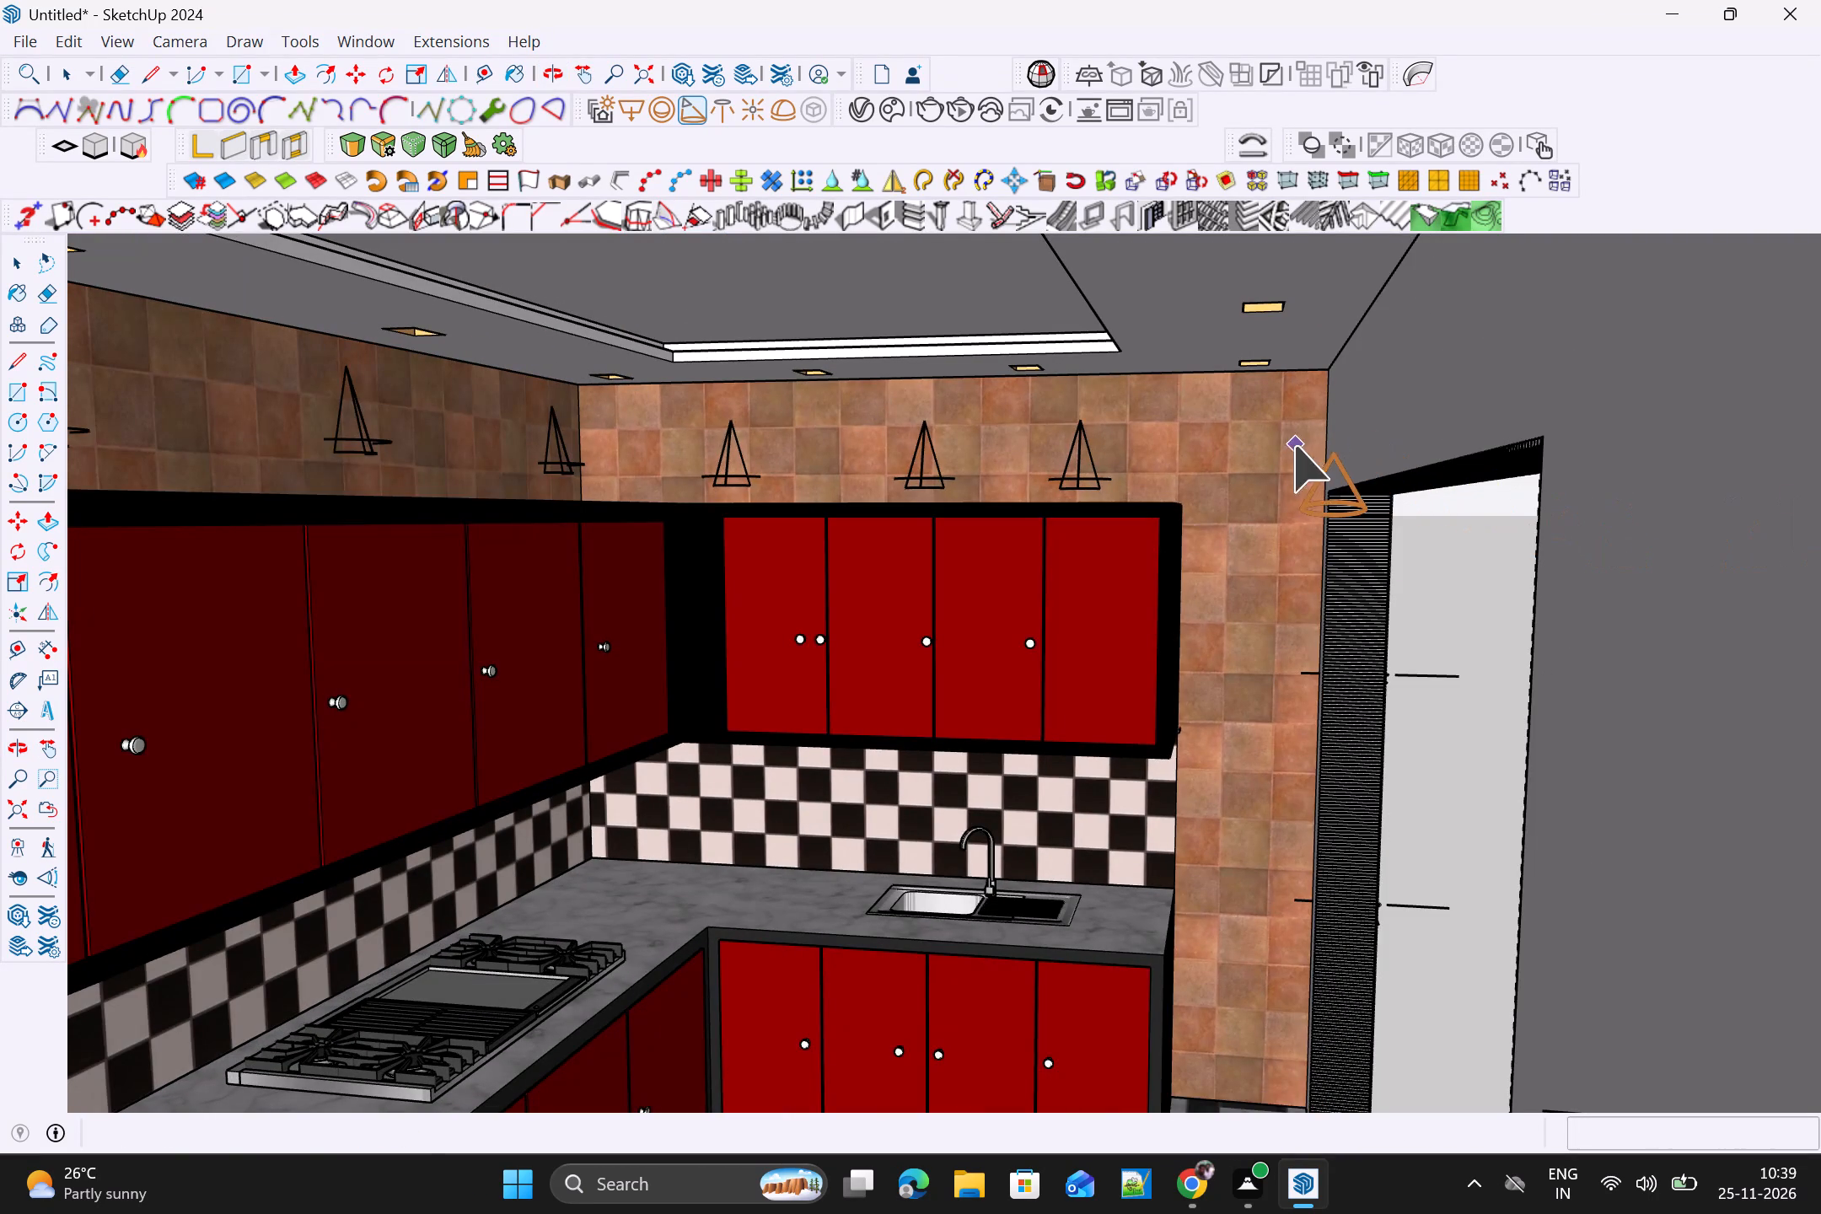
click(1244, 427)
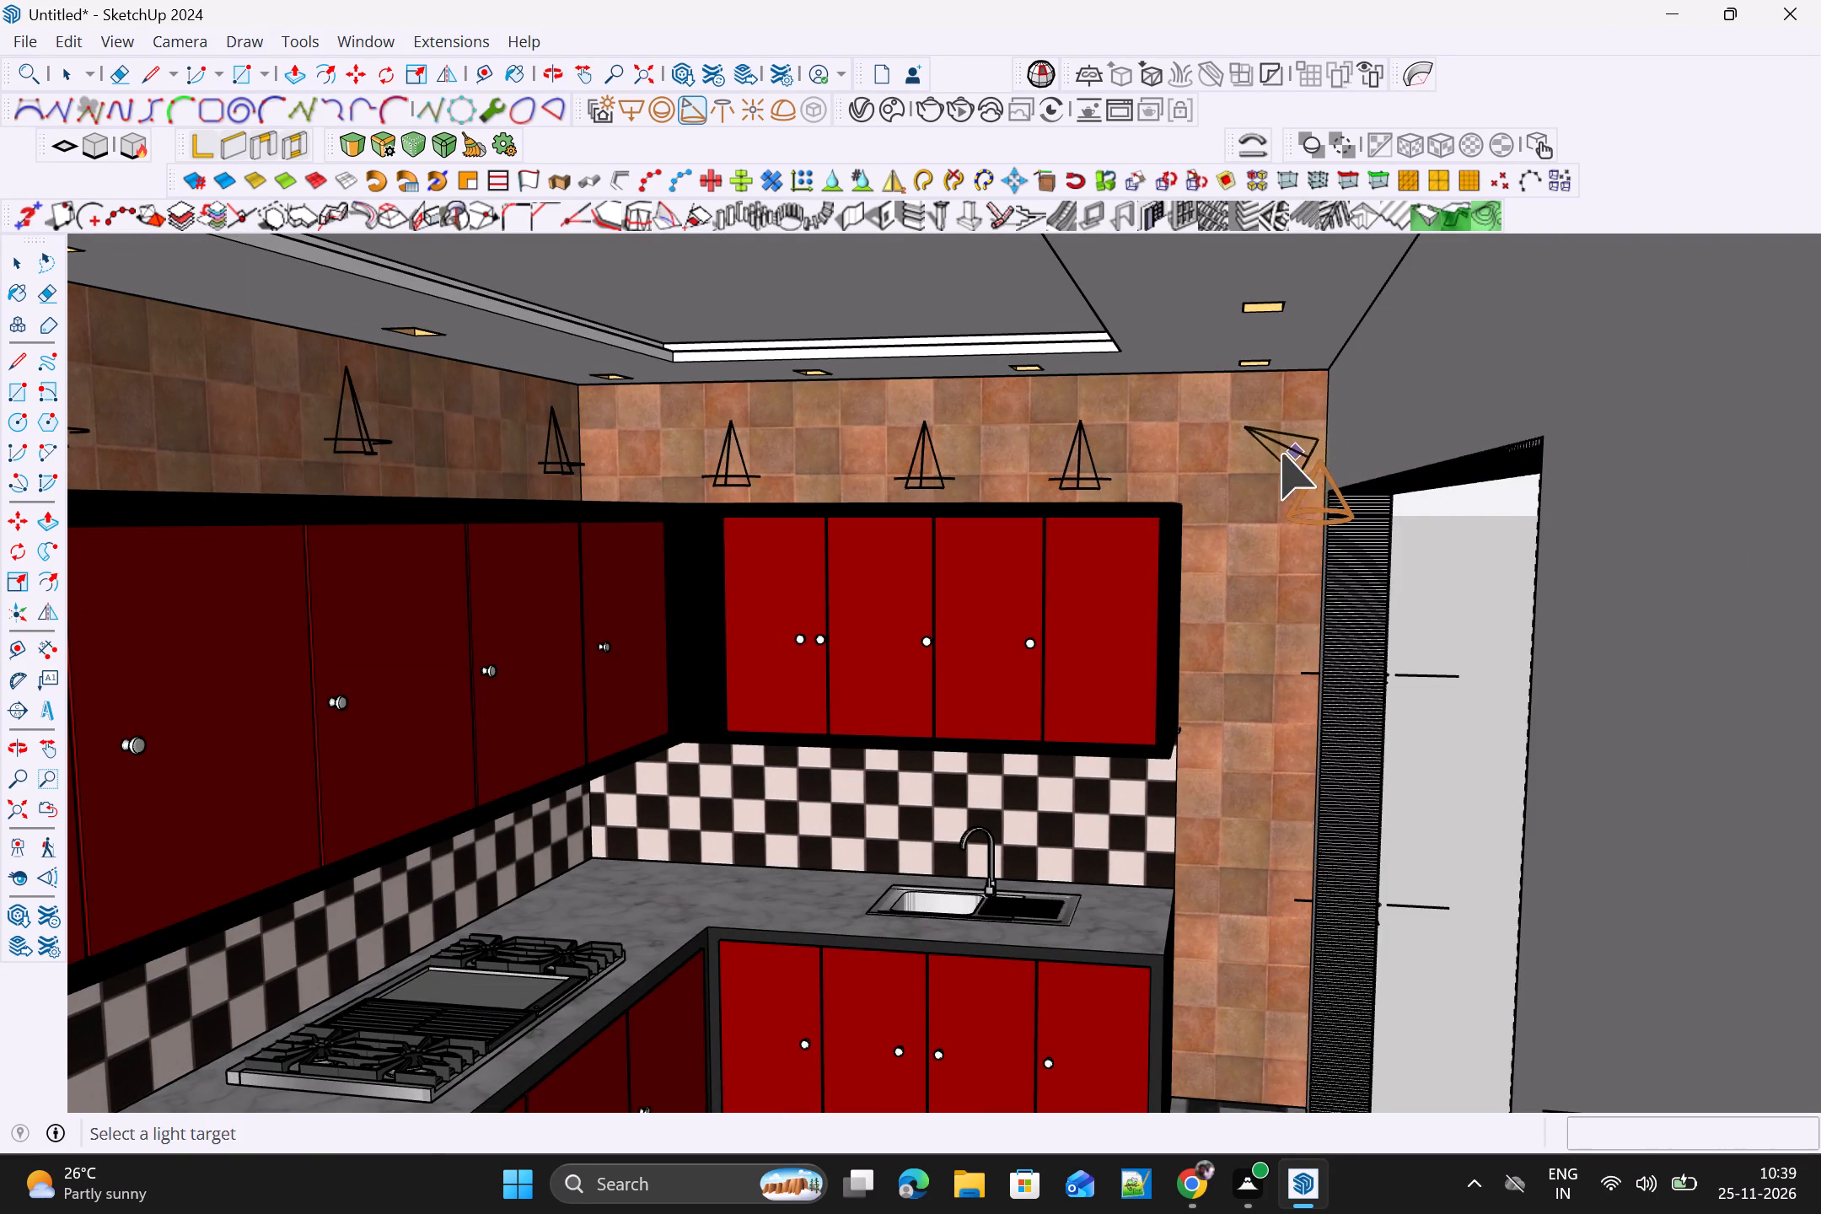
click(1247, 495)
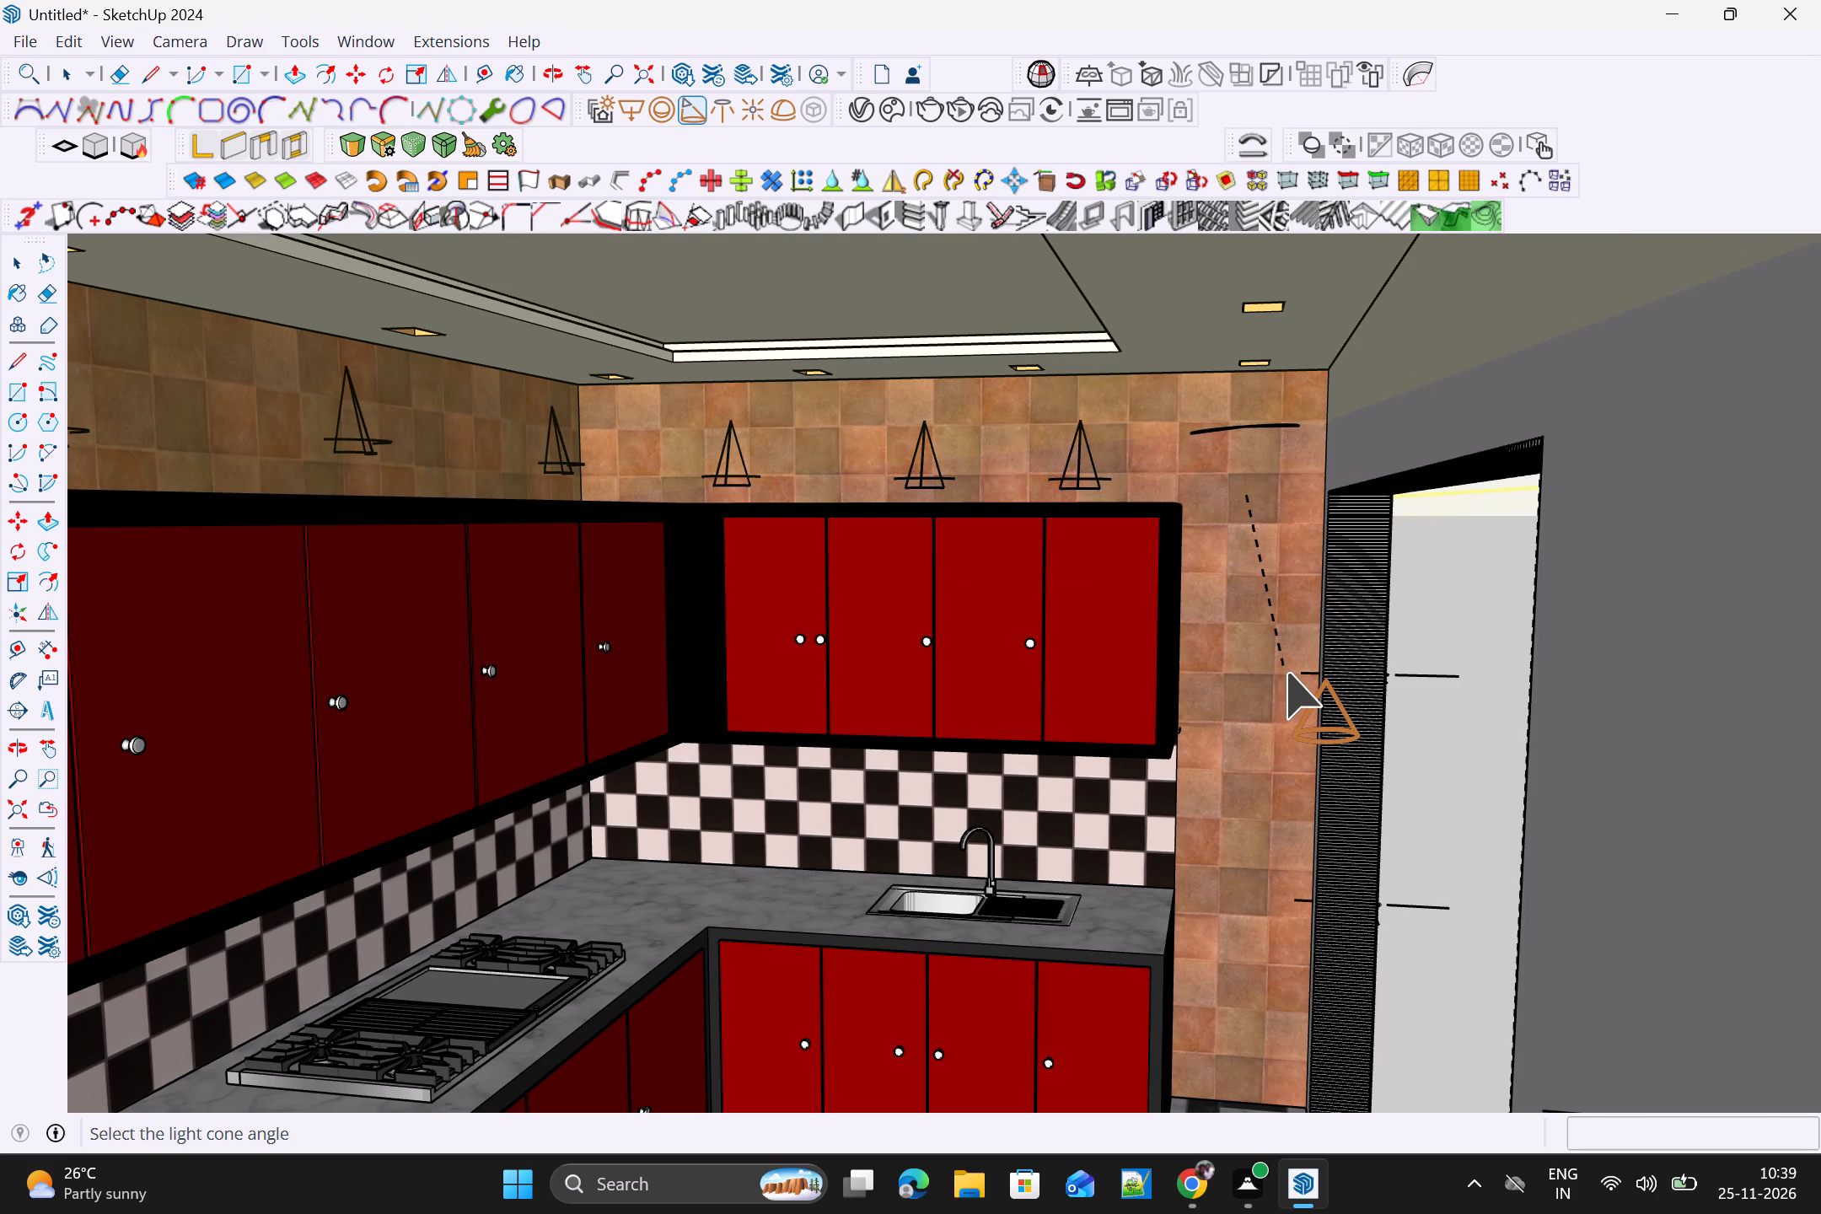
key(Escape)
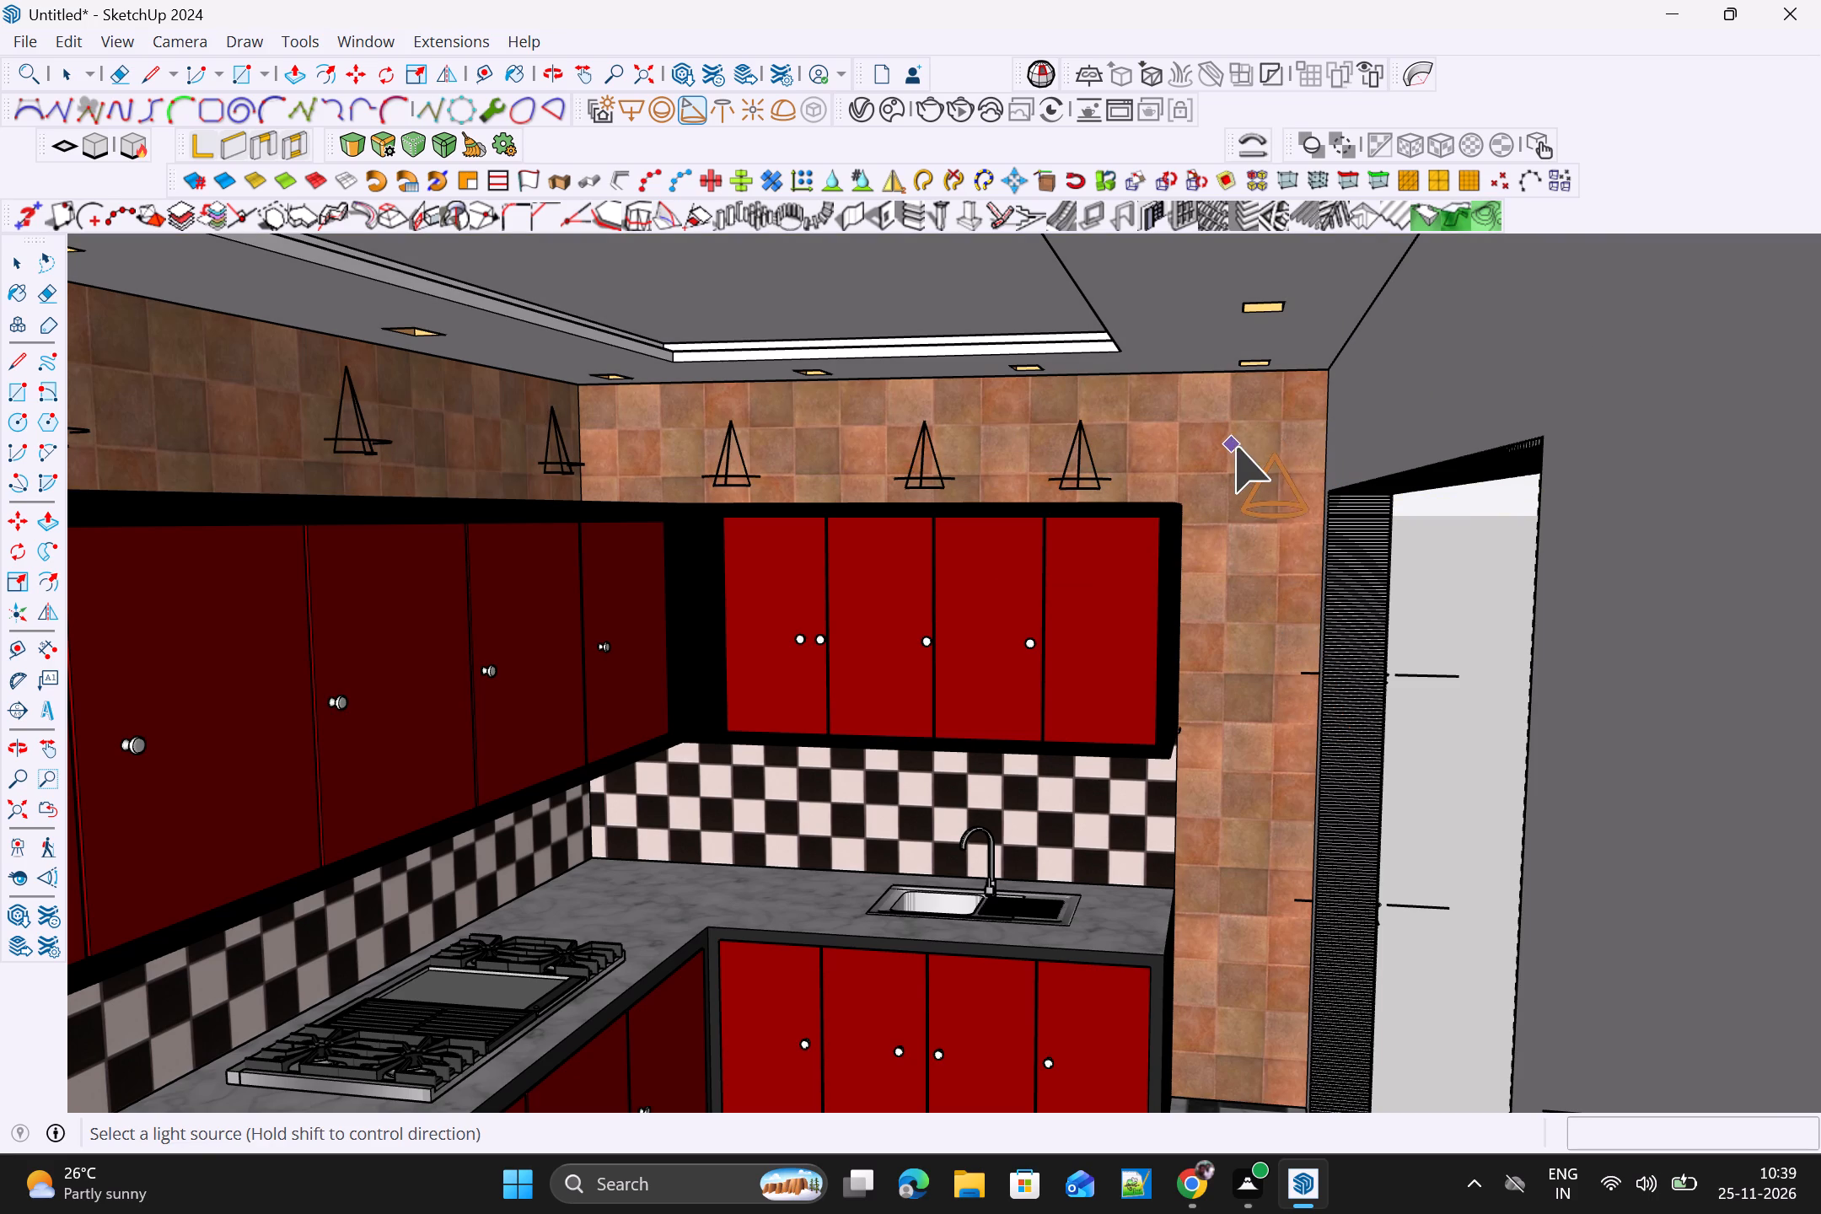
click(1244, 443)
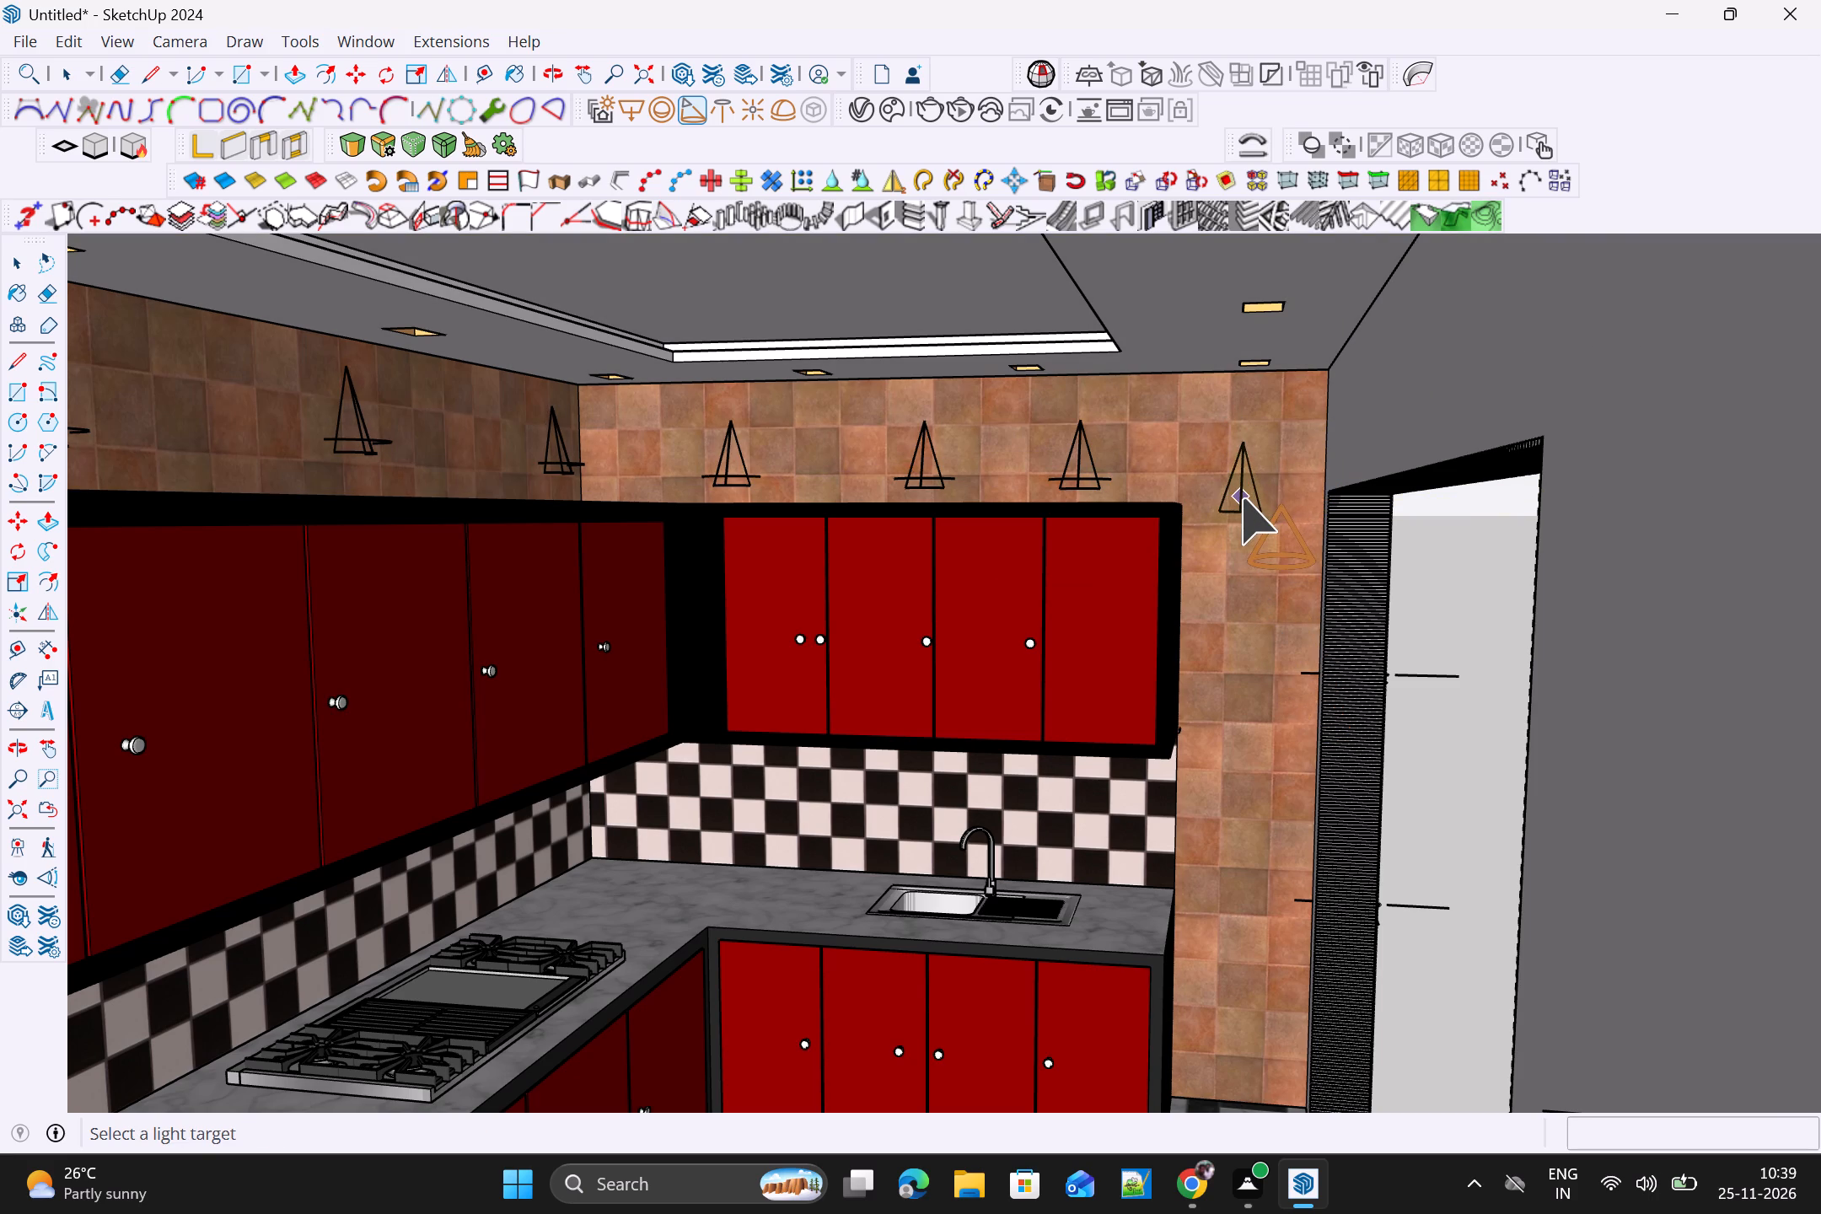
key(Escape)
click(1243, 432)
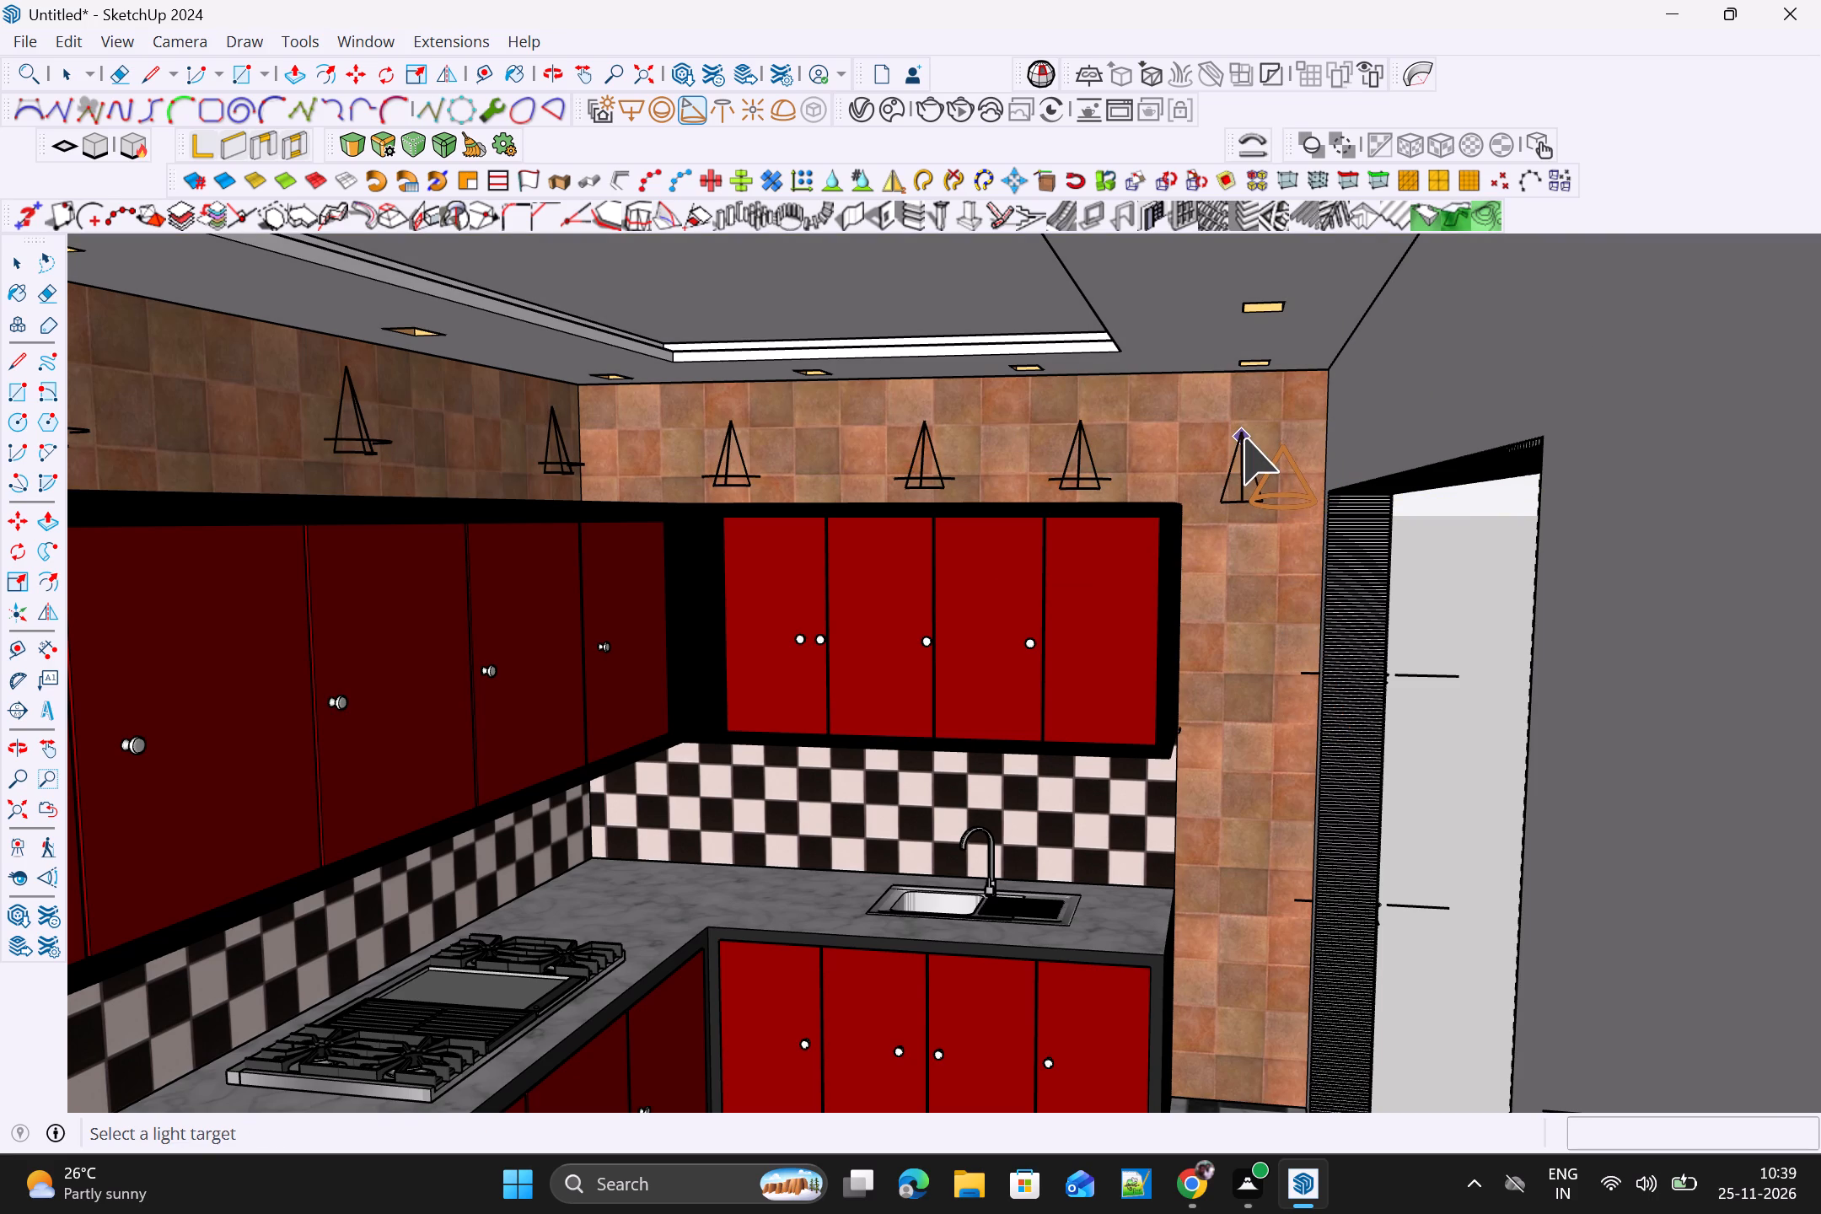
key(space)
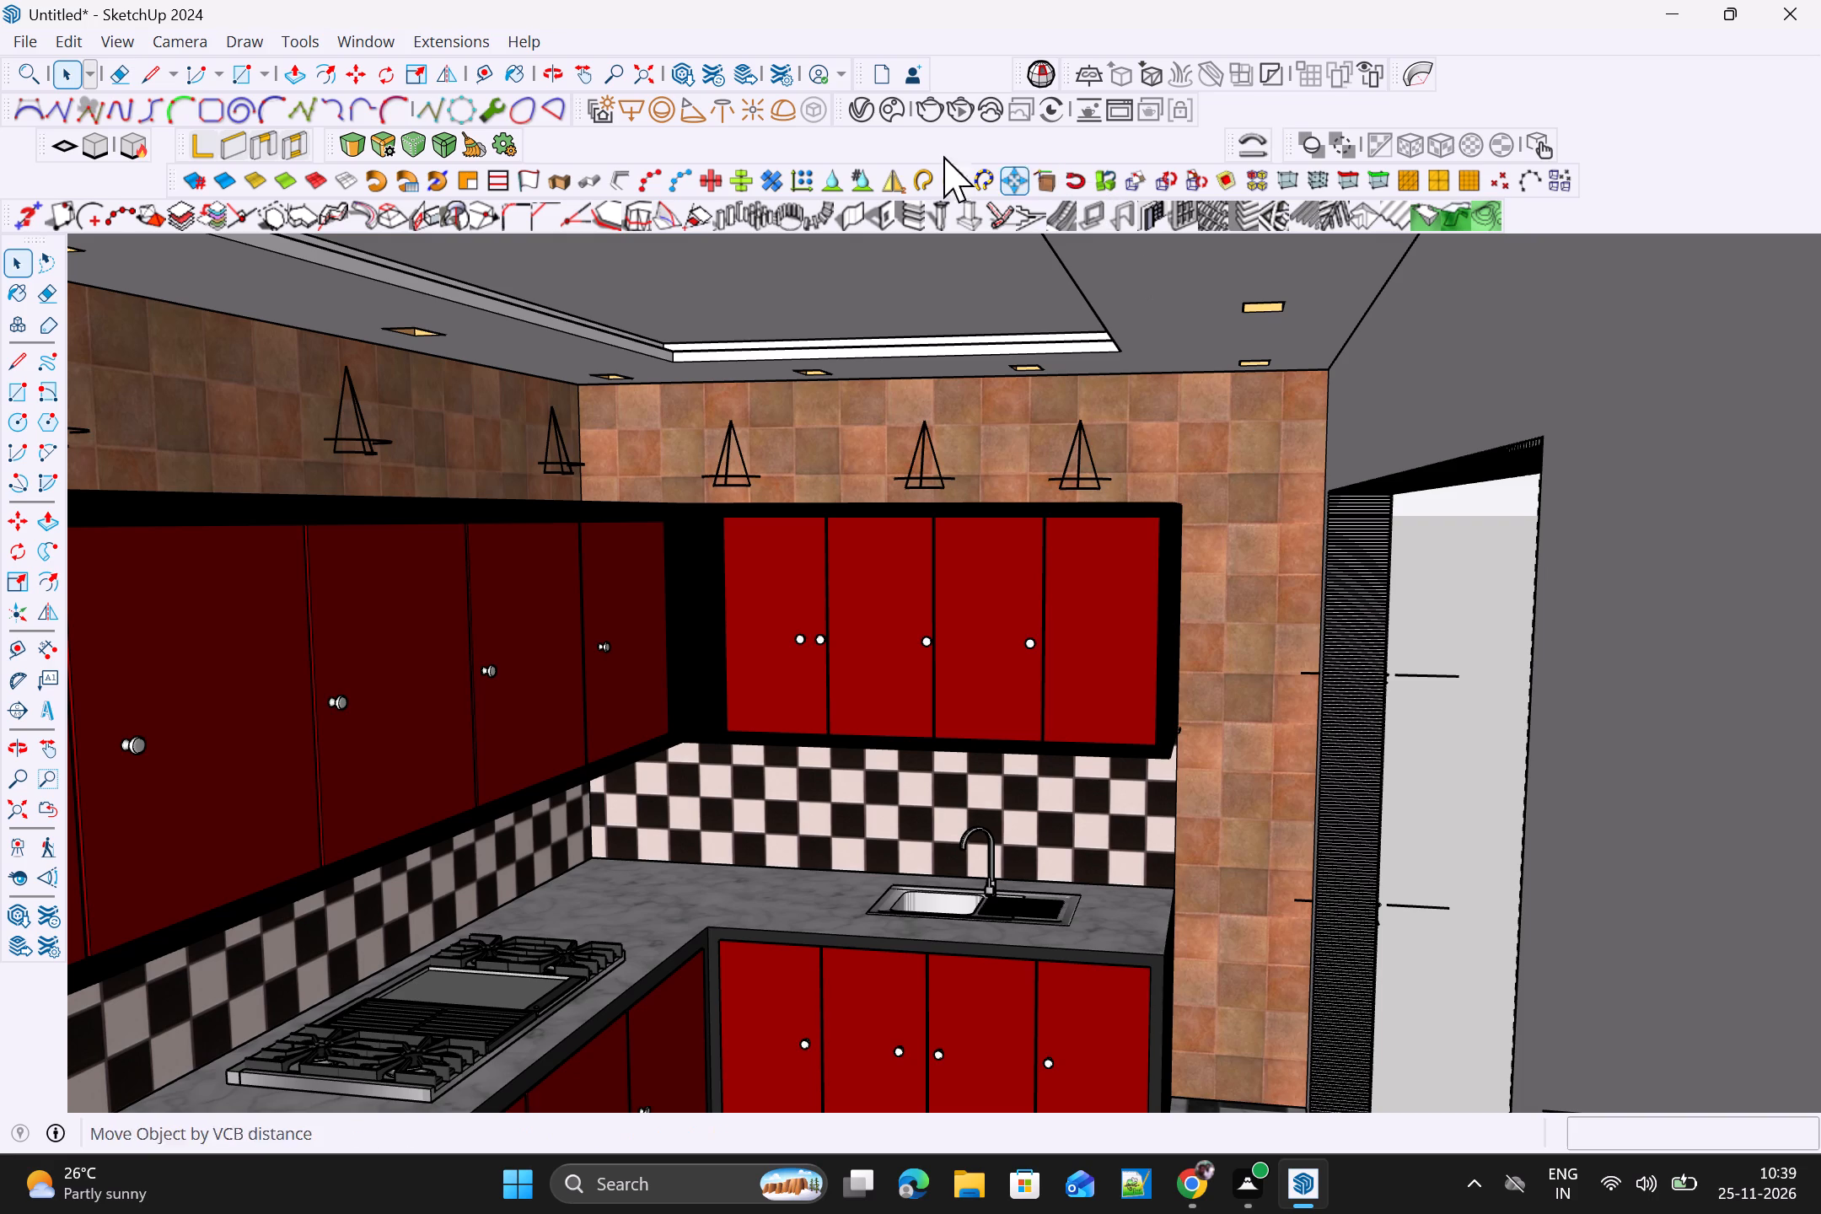
Place one downward V-Ray spot light on the sink wall's tiles, between the upper cabinets and the doorway.
click(685, 102)
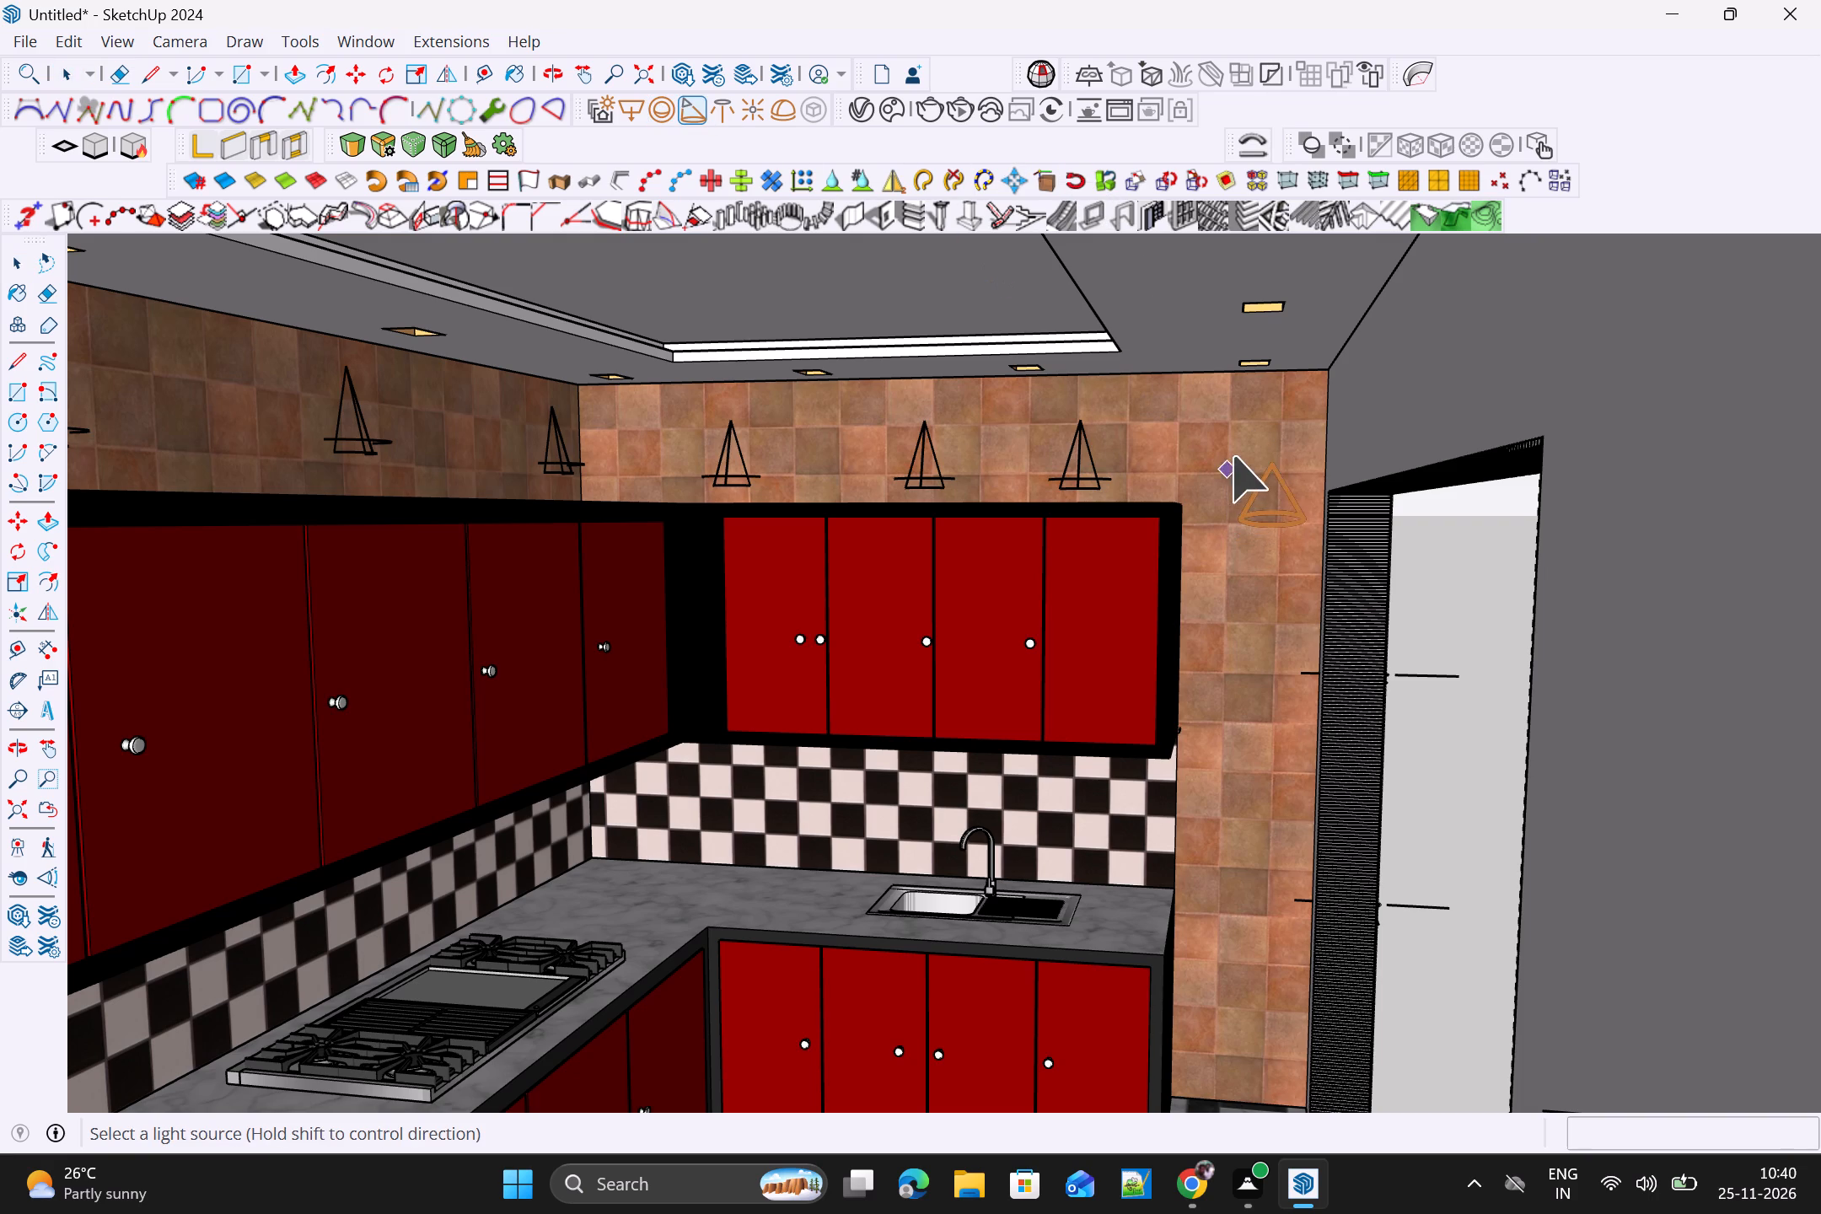
click(1250, 430)
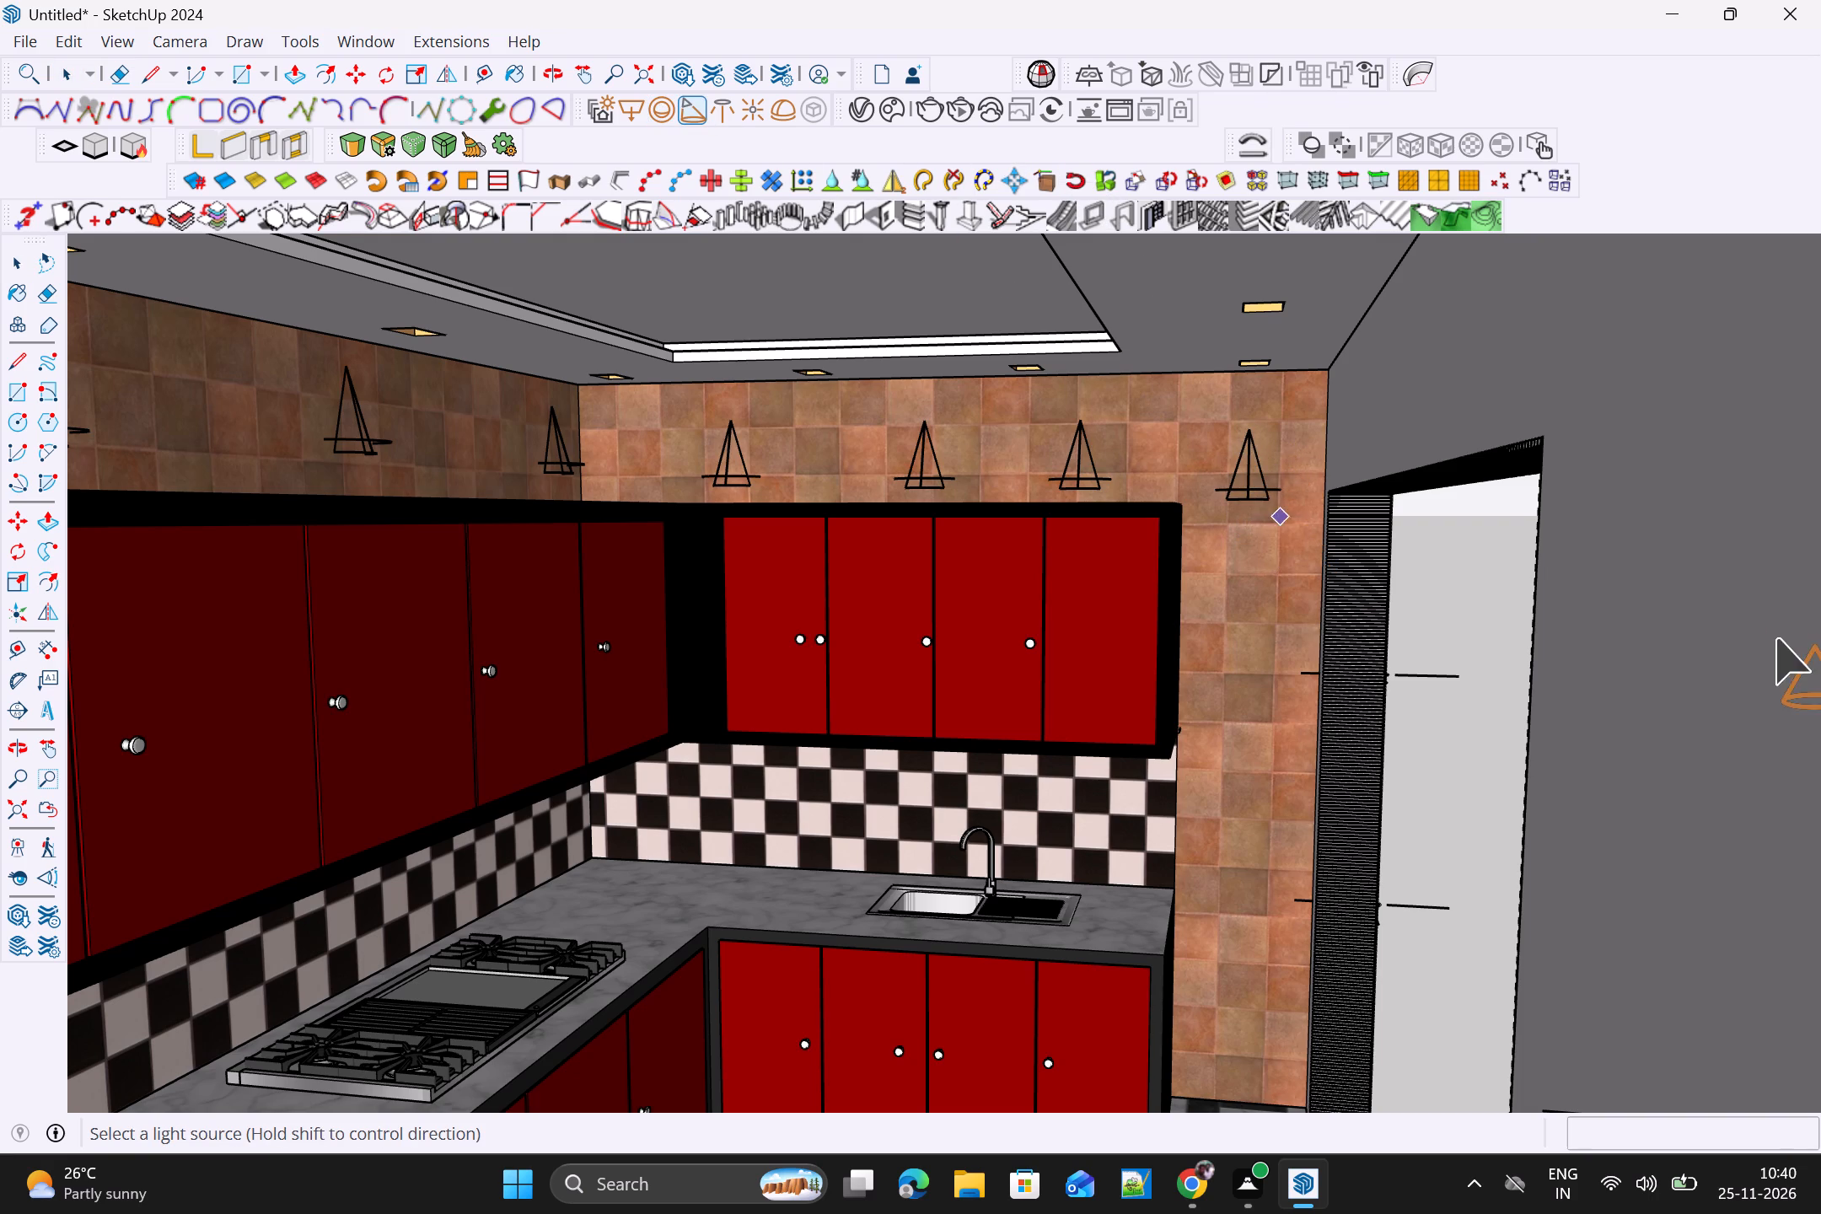
scroll(1717, 697, down, 4)
key(space)
Examine the spot light rows and ceiling fixtures from several angles, ending on the whole kitchen seen through its open front.
scroll(1742, 768, down, 5)
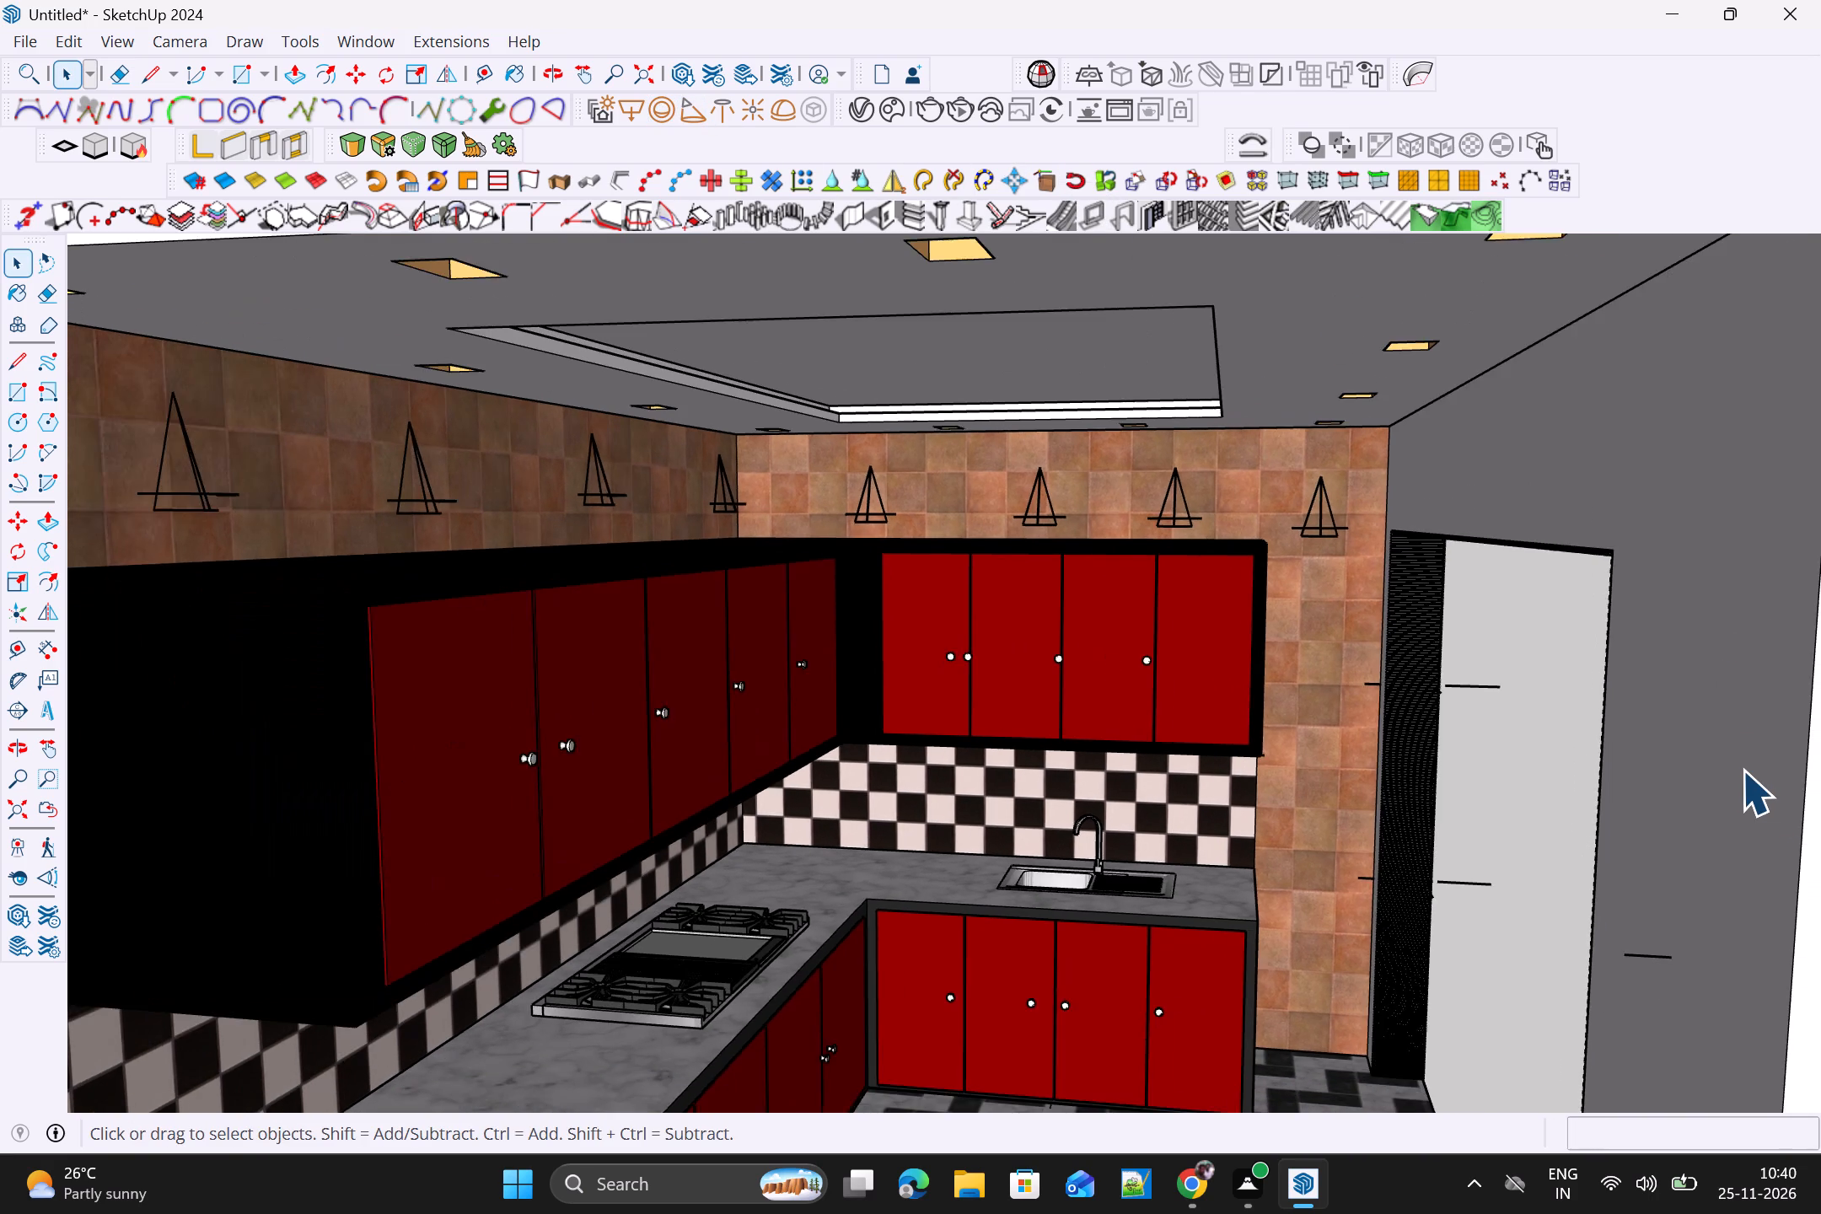
scroll(1742, 770, down, 3)
middle_drag(1756, 810, 1228, 755)
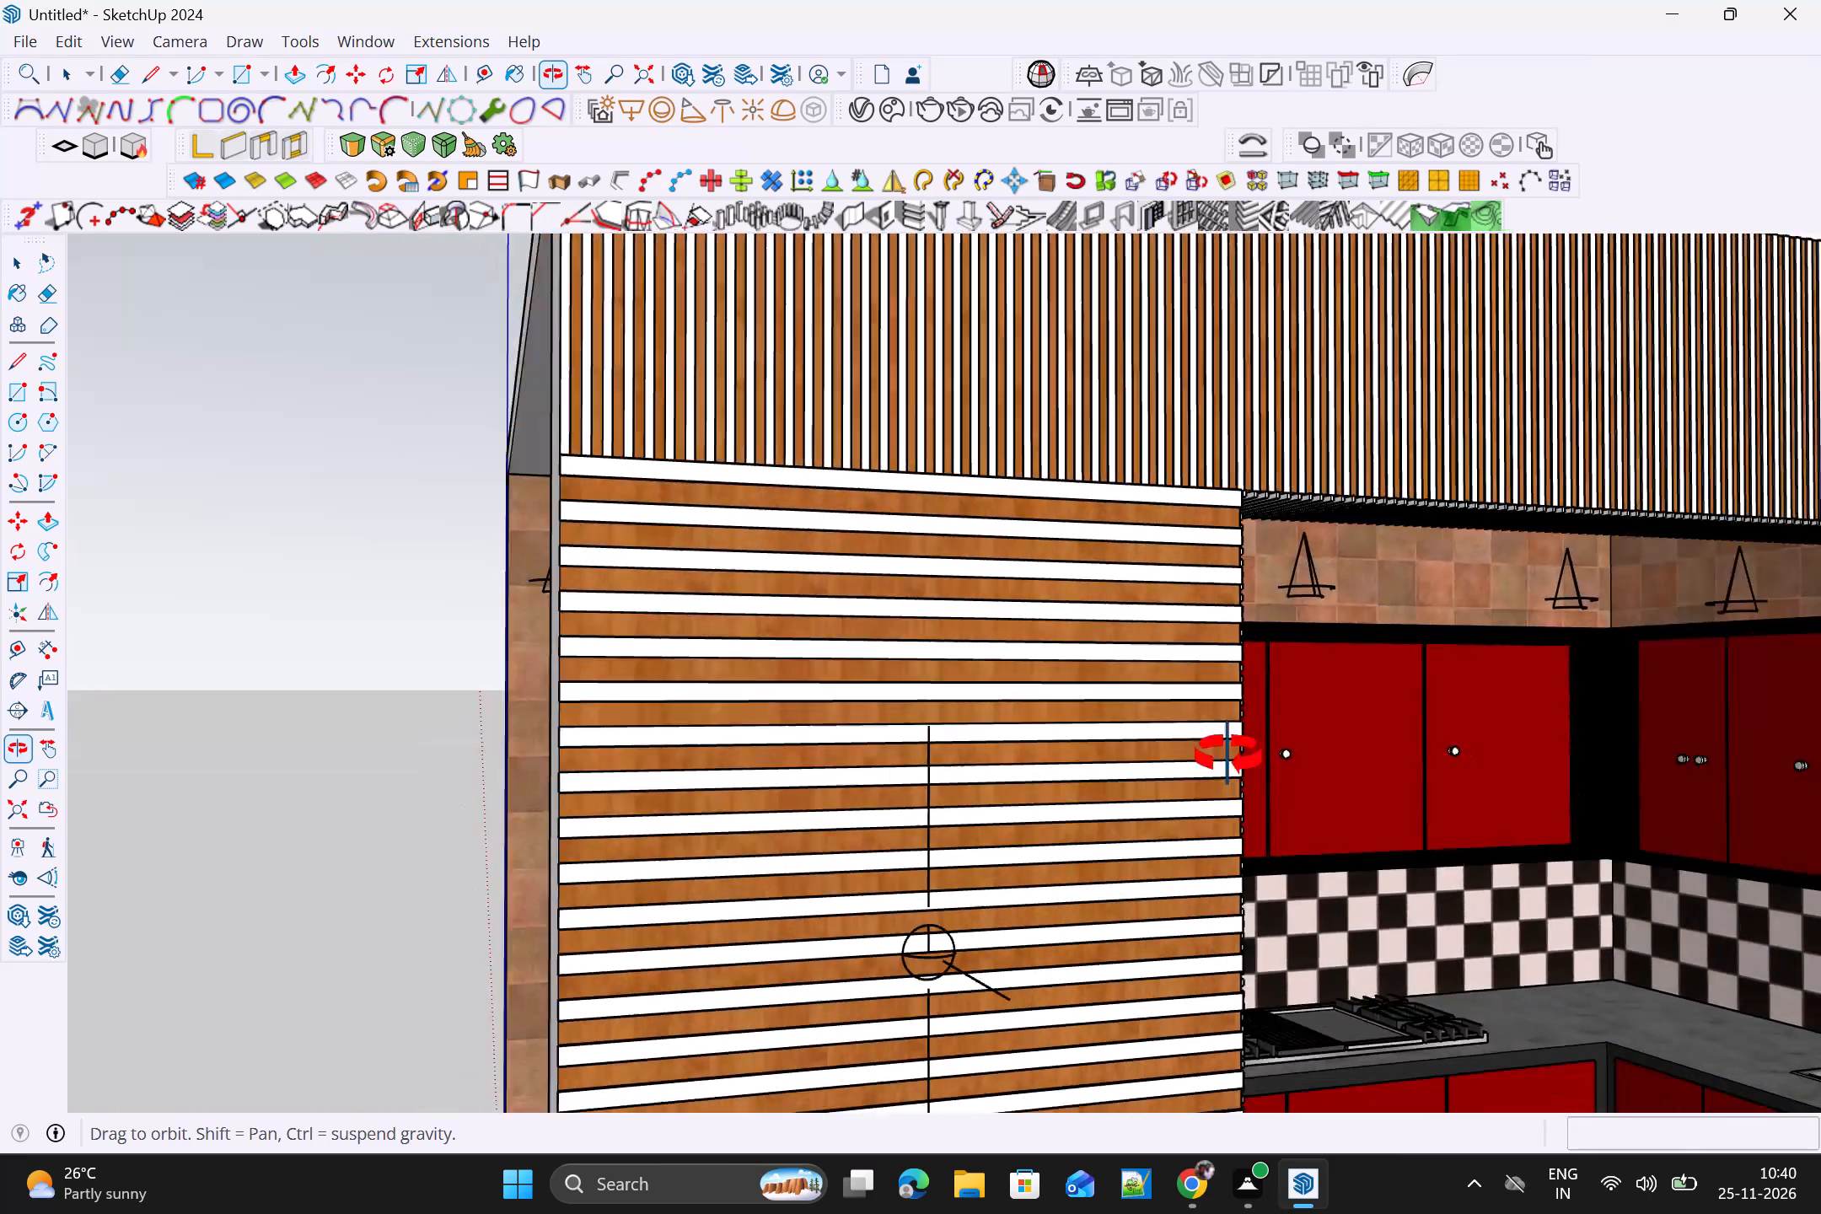
middle_drag(1228, 755, 1667, 814)
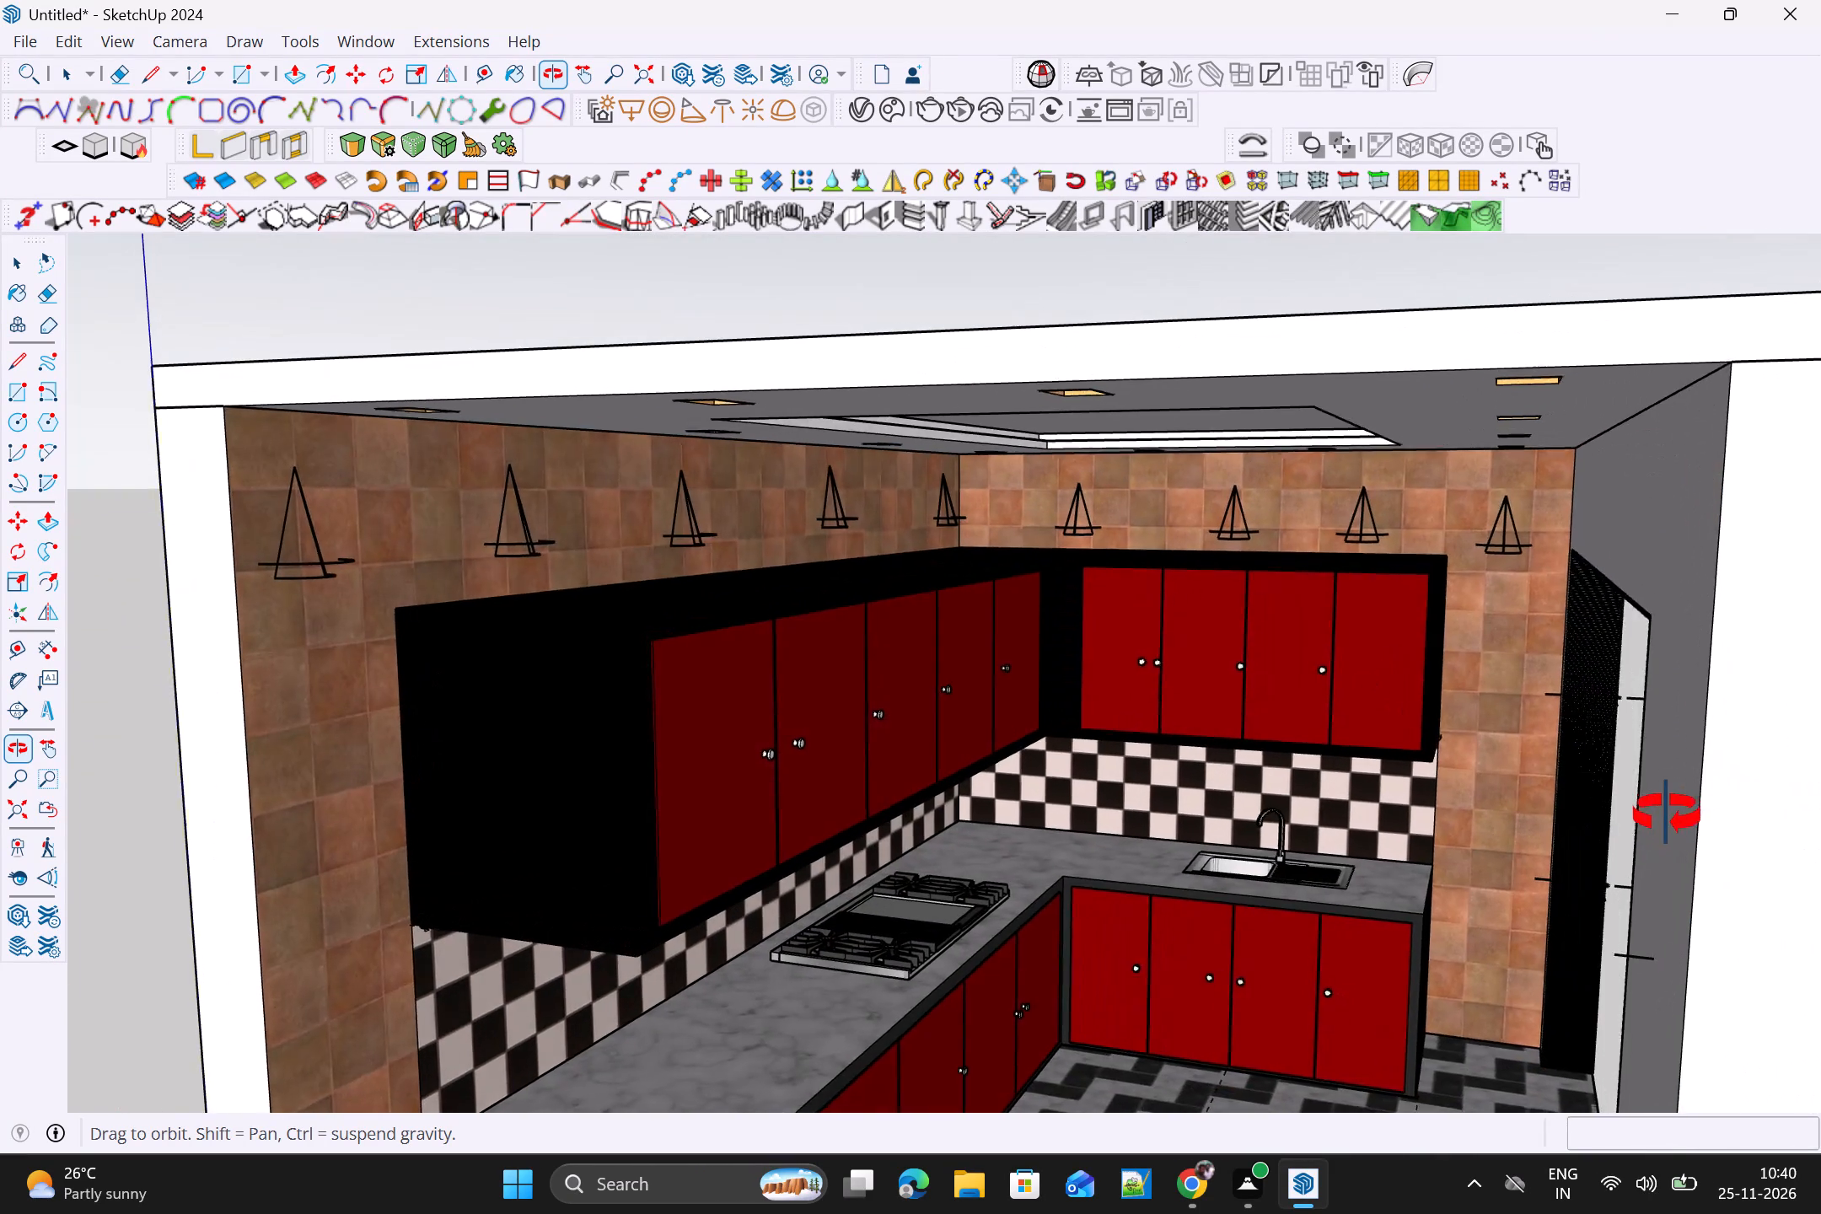
middle_drag(1667, 814, 1706, 804)
scroll(1554, 768, down, 6)
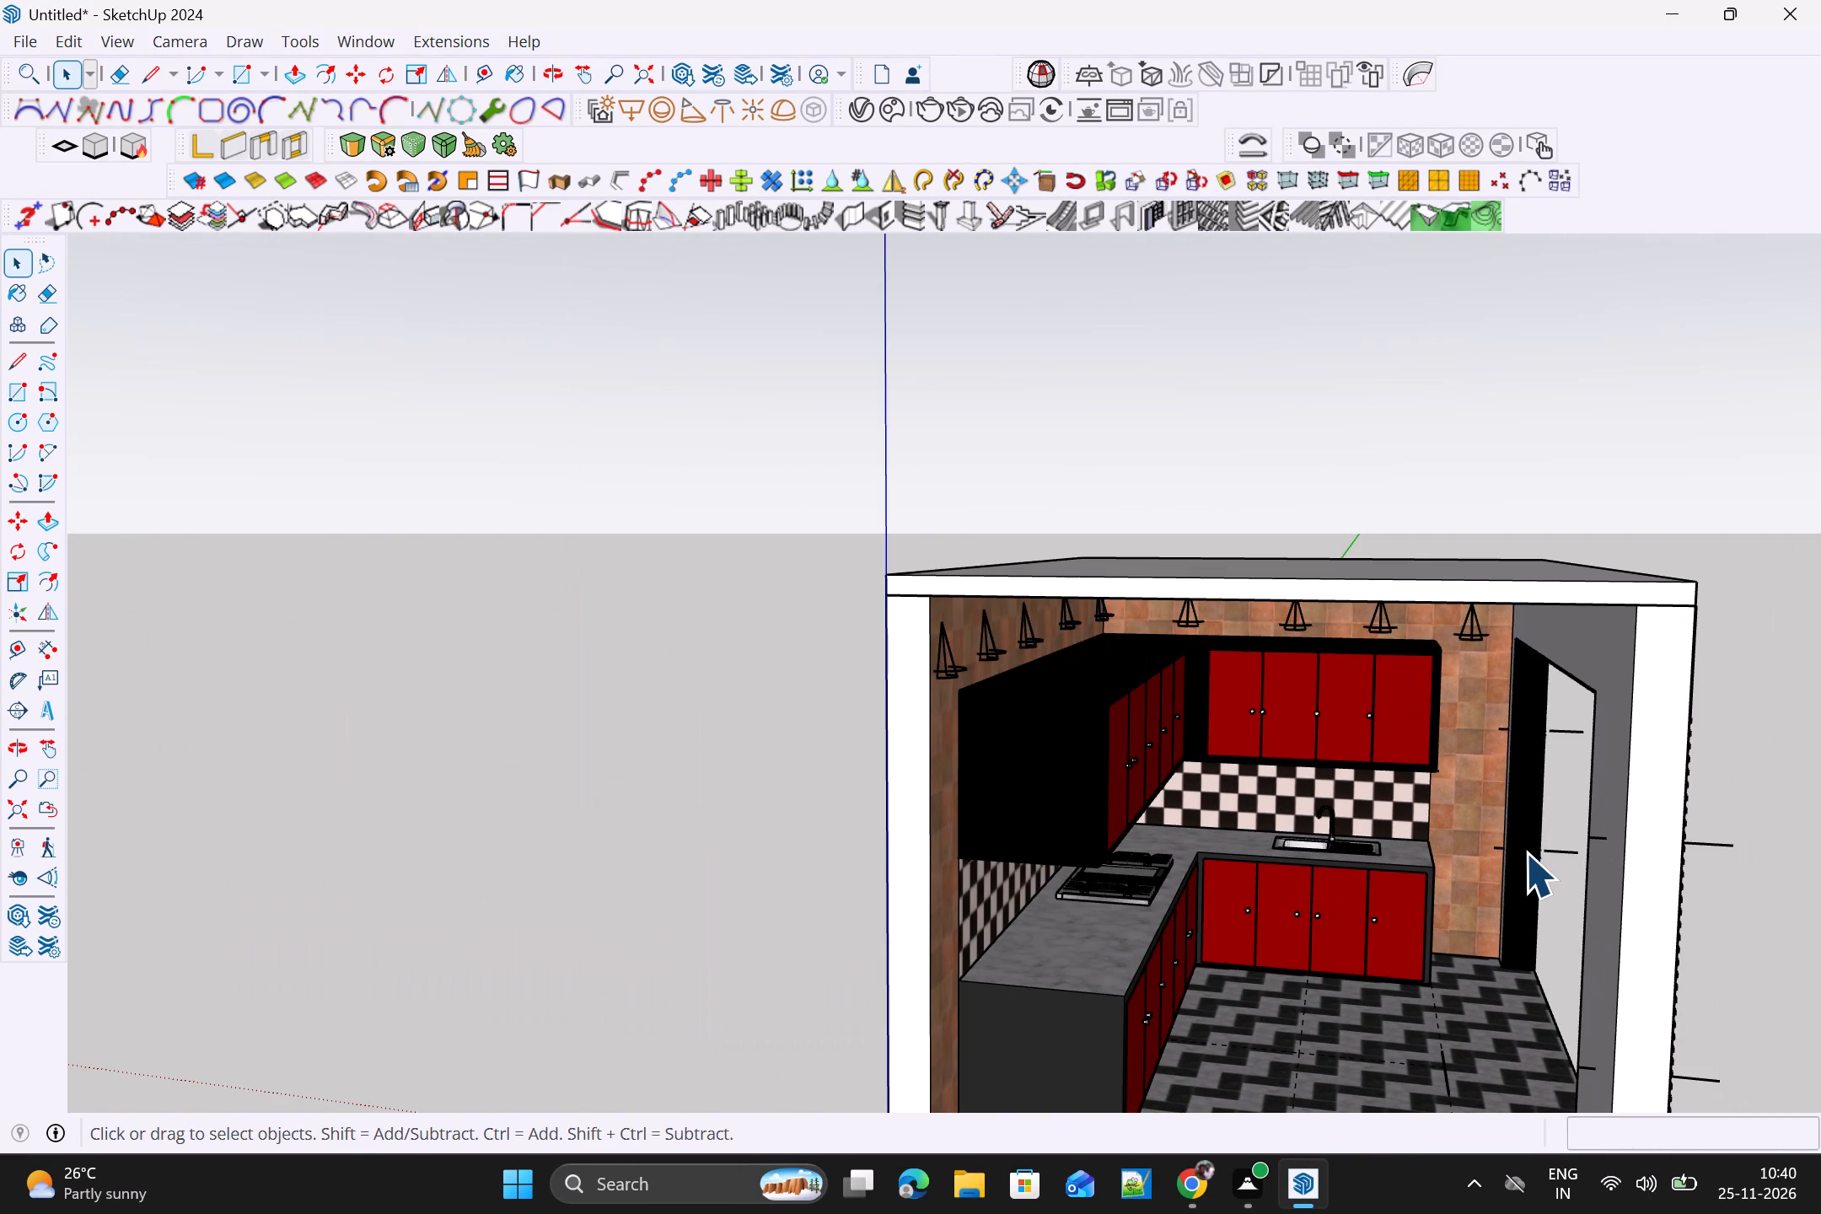
shift+middle_drag(1526, 847, 1523, 603)
middle_drag(1522, 602, 1379, 653)
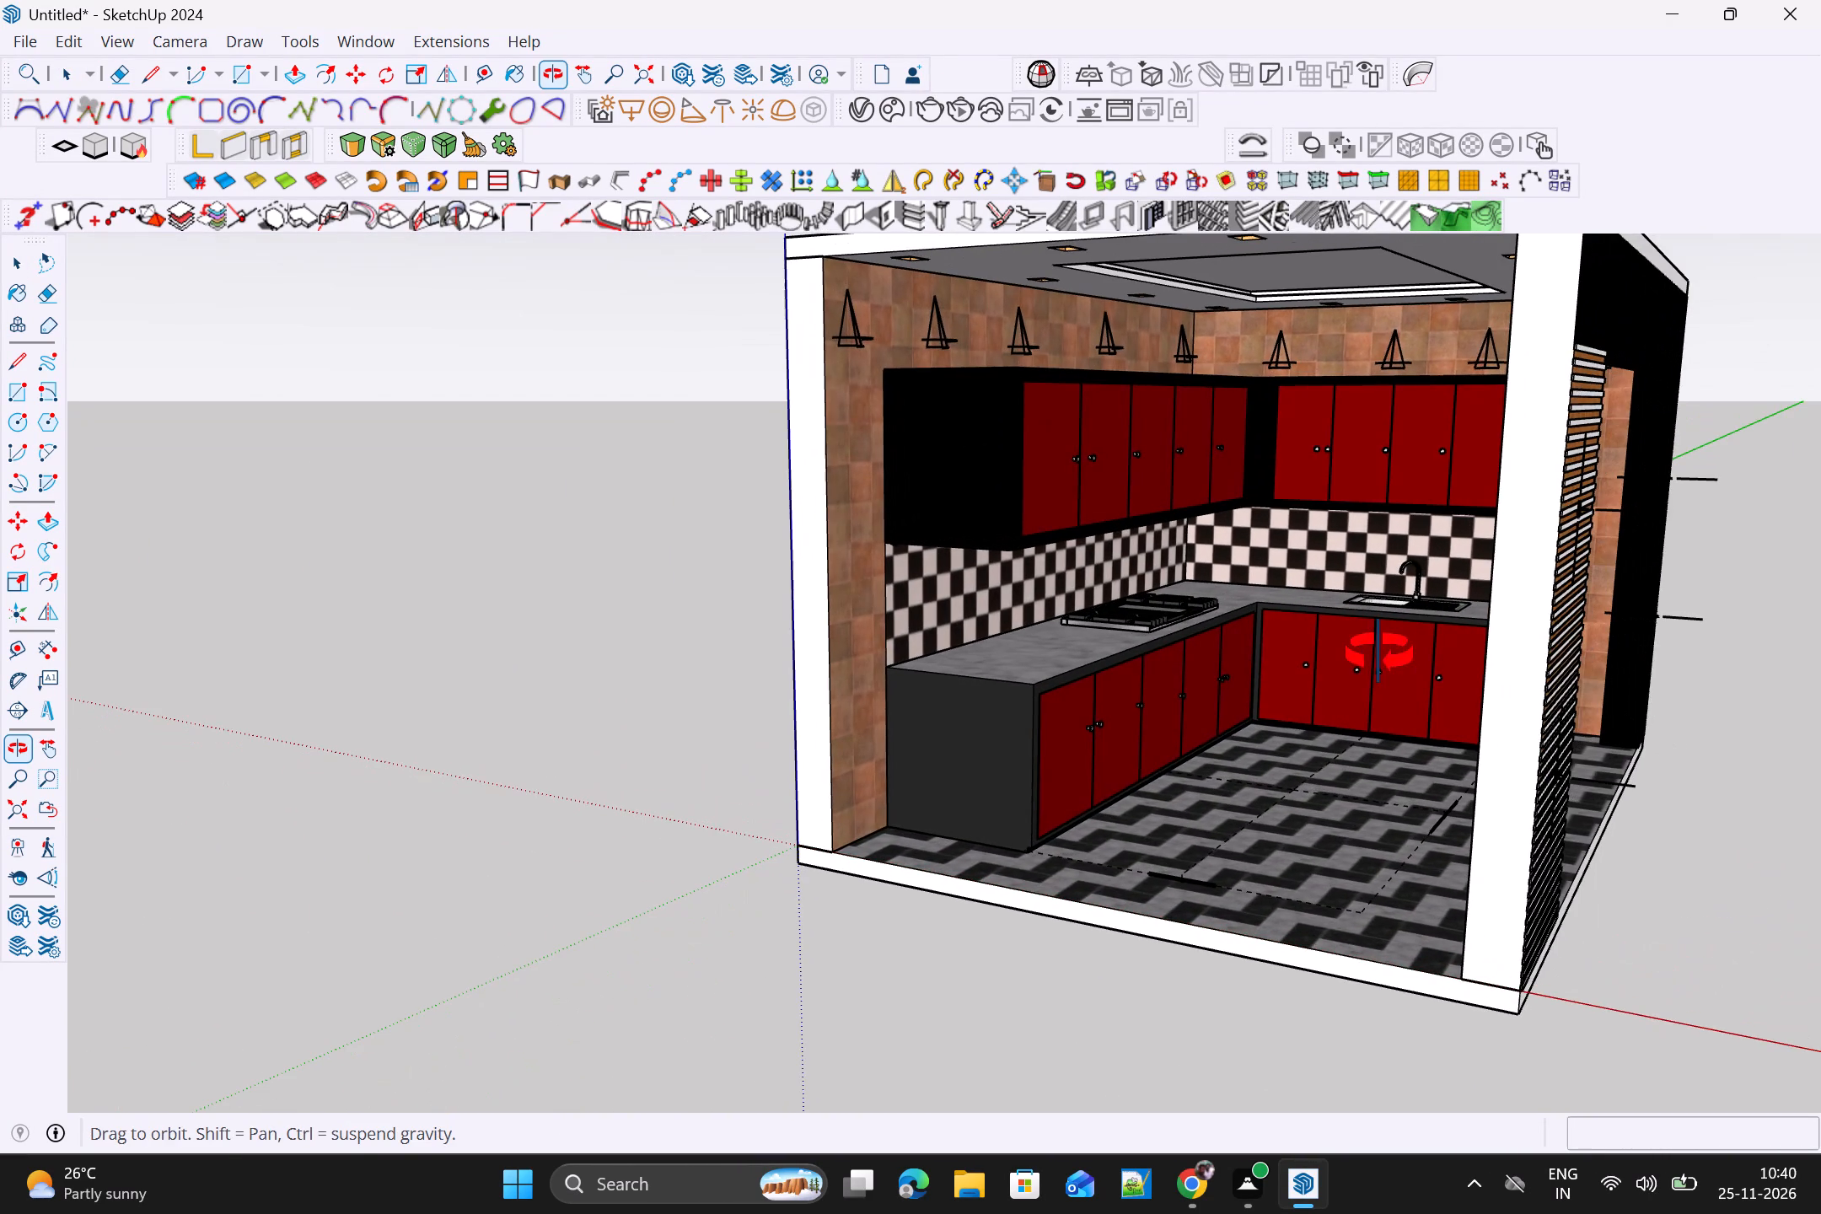
middle_drag(1379, 653, 1457, 669)
scroll(1422, 659, down, 2)
middle_drag(1423, 656, 1472, 546)
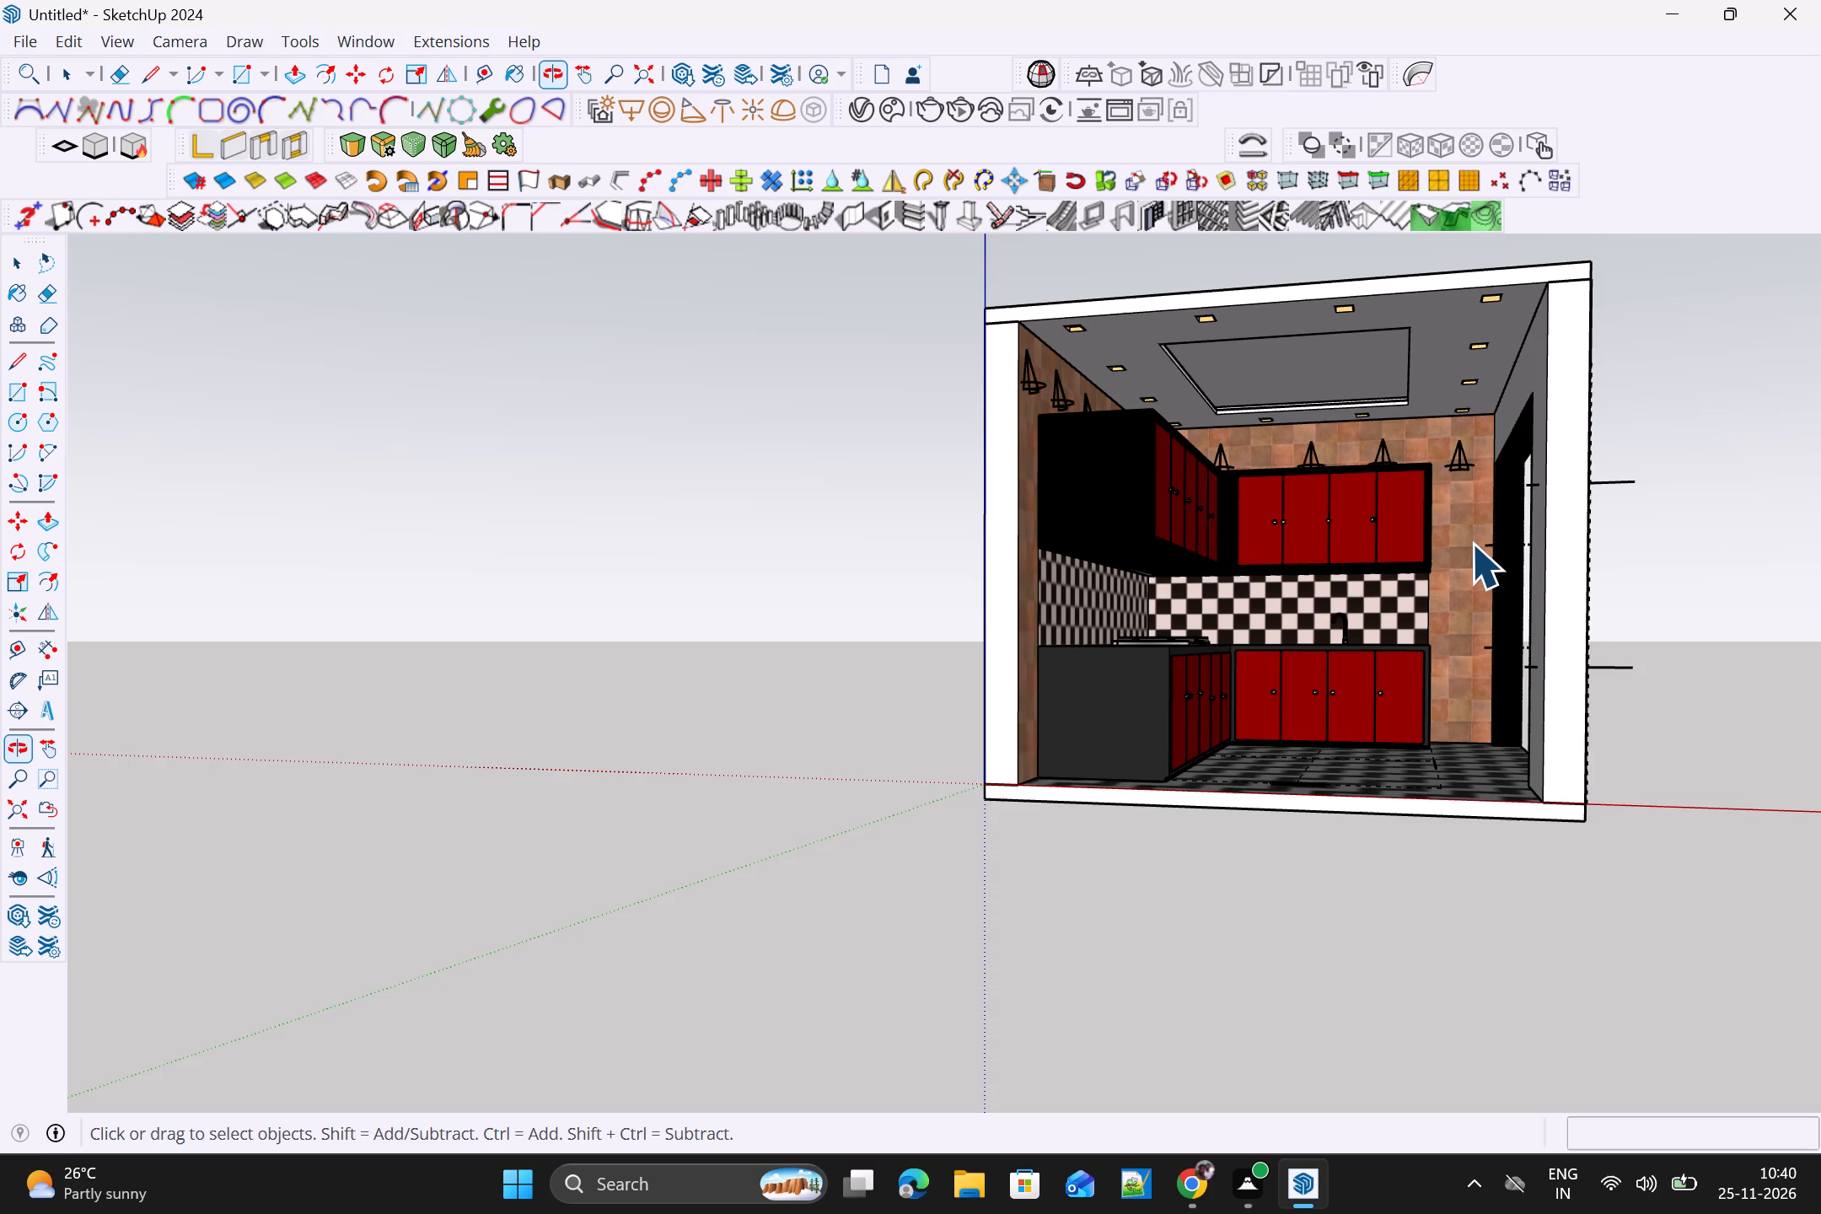
scroll(1469, 543, up, 2)
shift+middle_drag(1469, 543, 1469, 594)
middle_drag(1469, 594, 1434, 619)
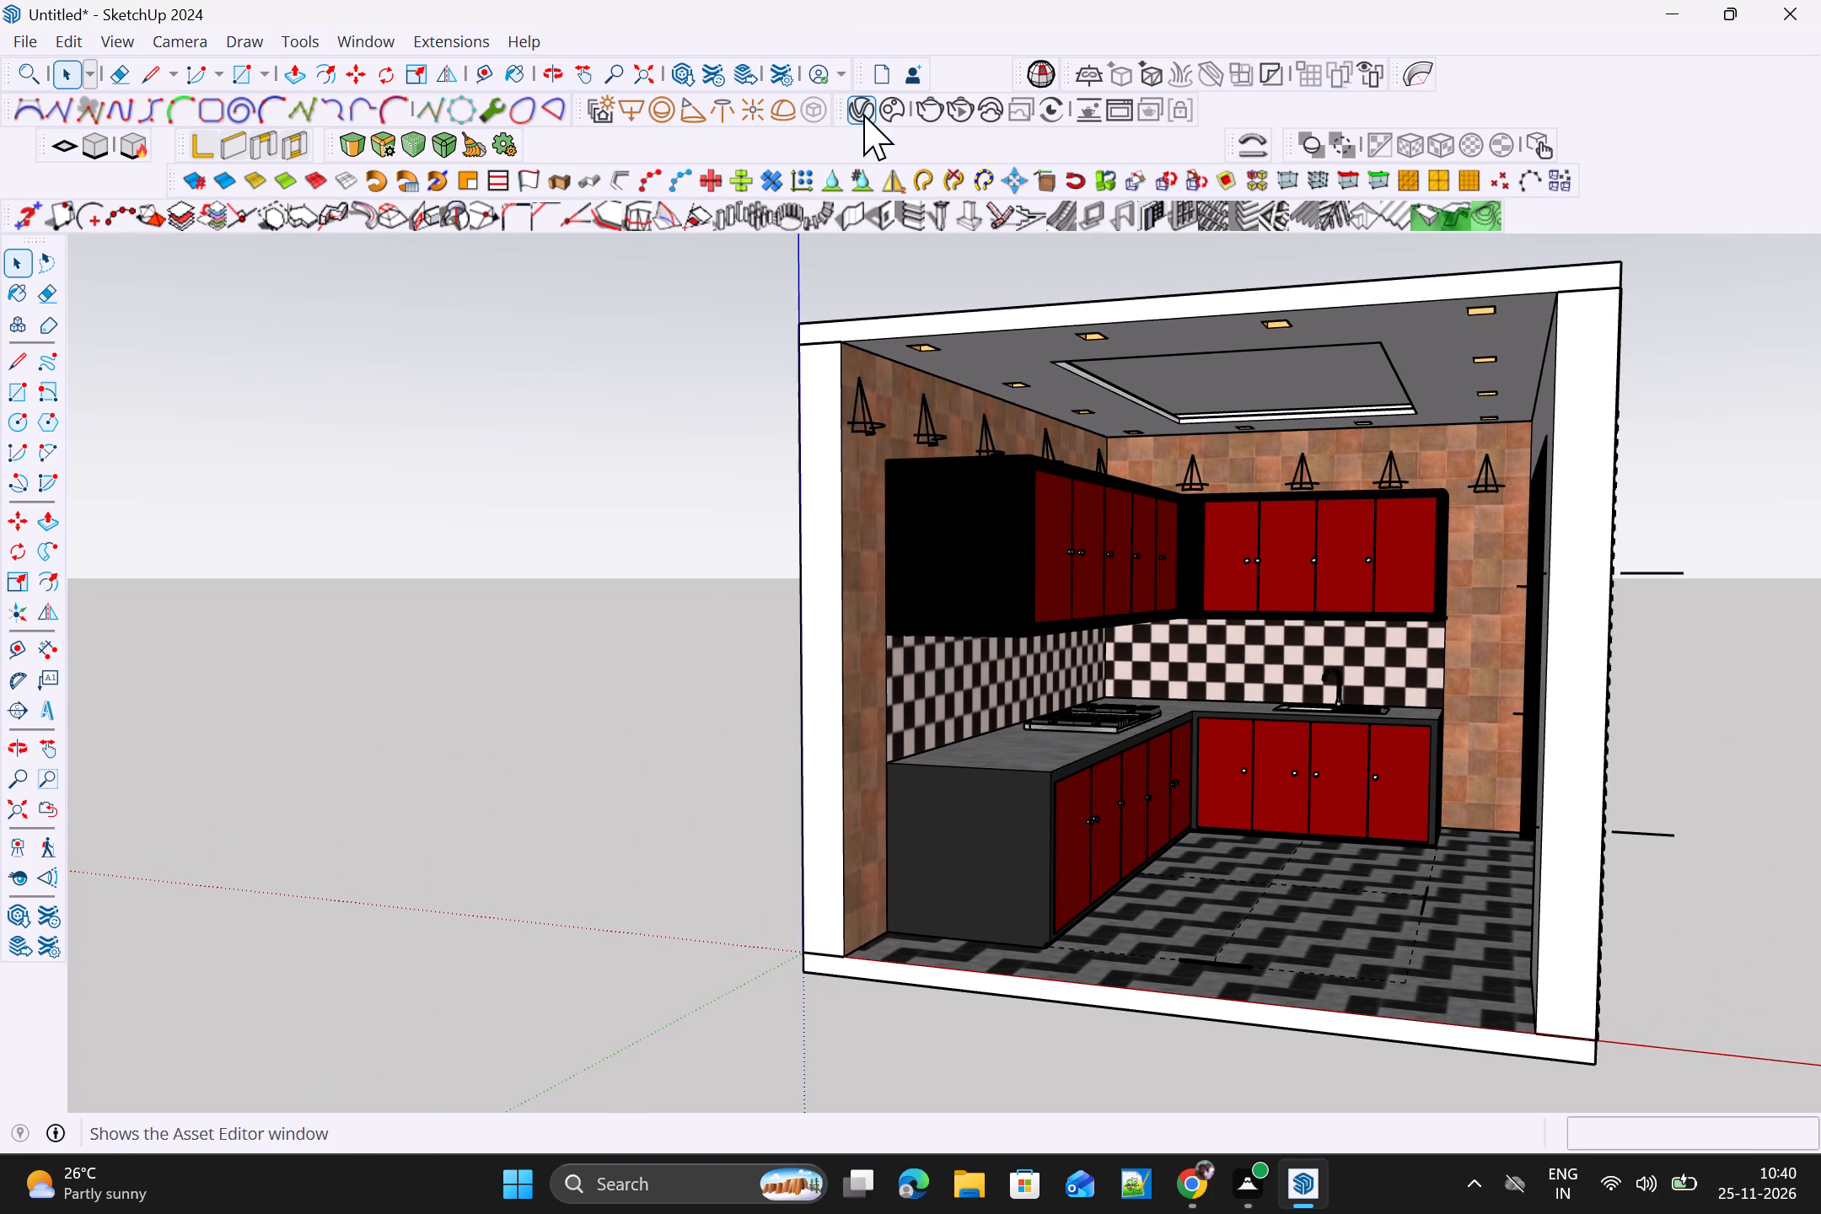
In the V-Ray Asset Editor's lights, set the intensity of all four mesh lights to 300.
click(863, 114)
click(767, 205)
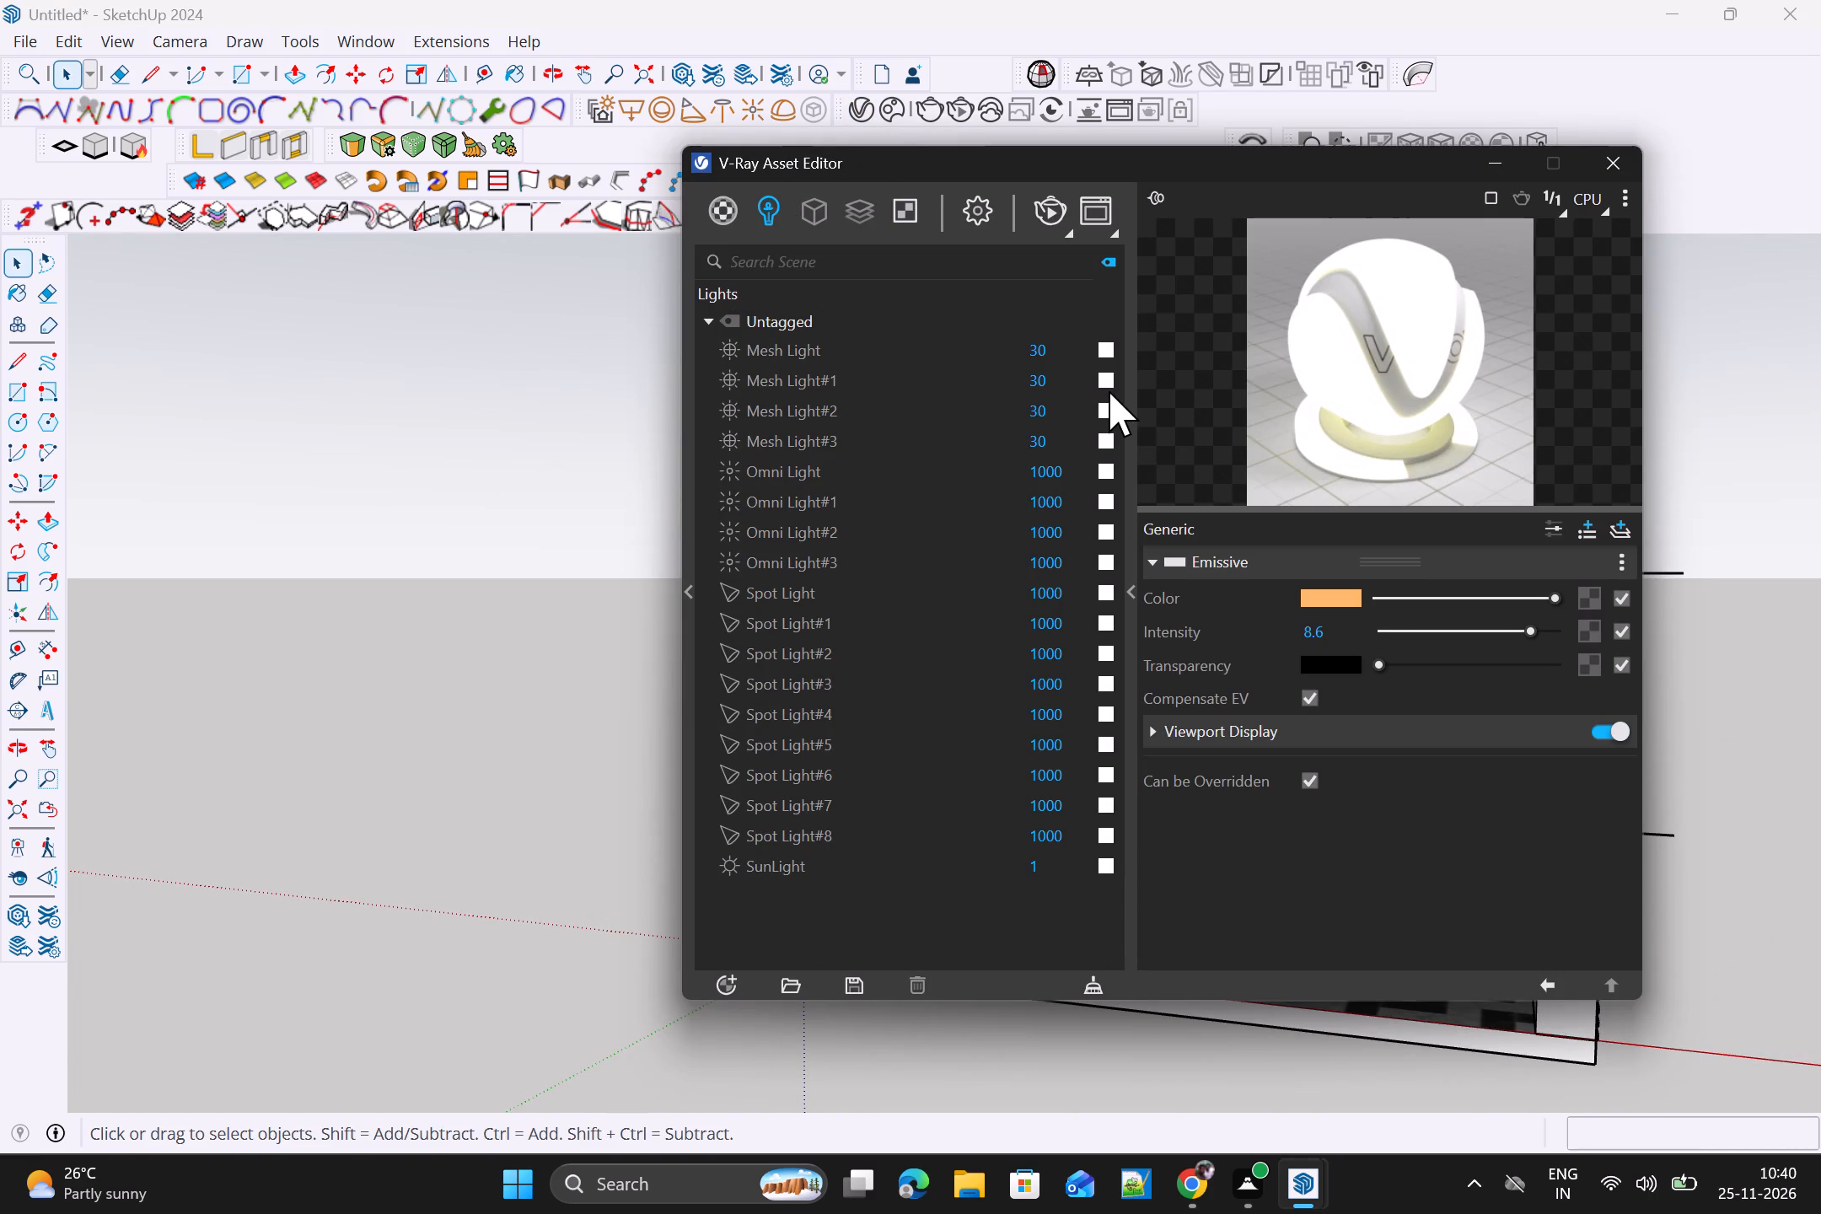
scroll(1099, 391, up, 3)
click(1064, 350)
key(0)
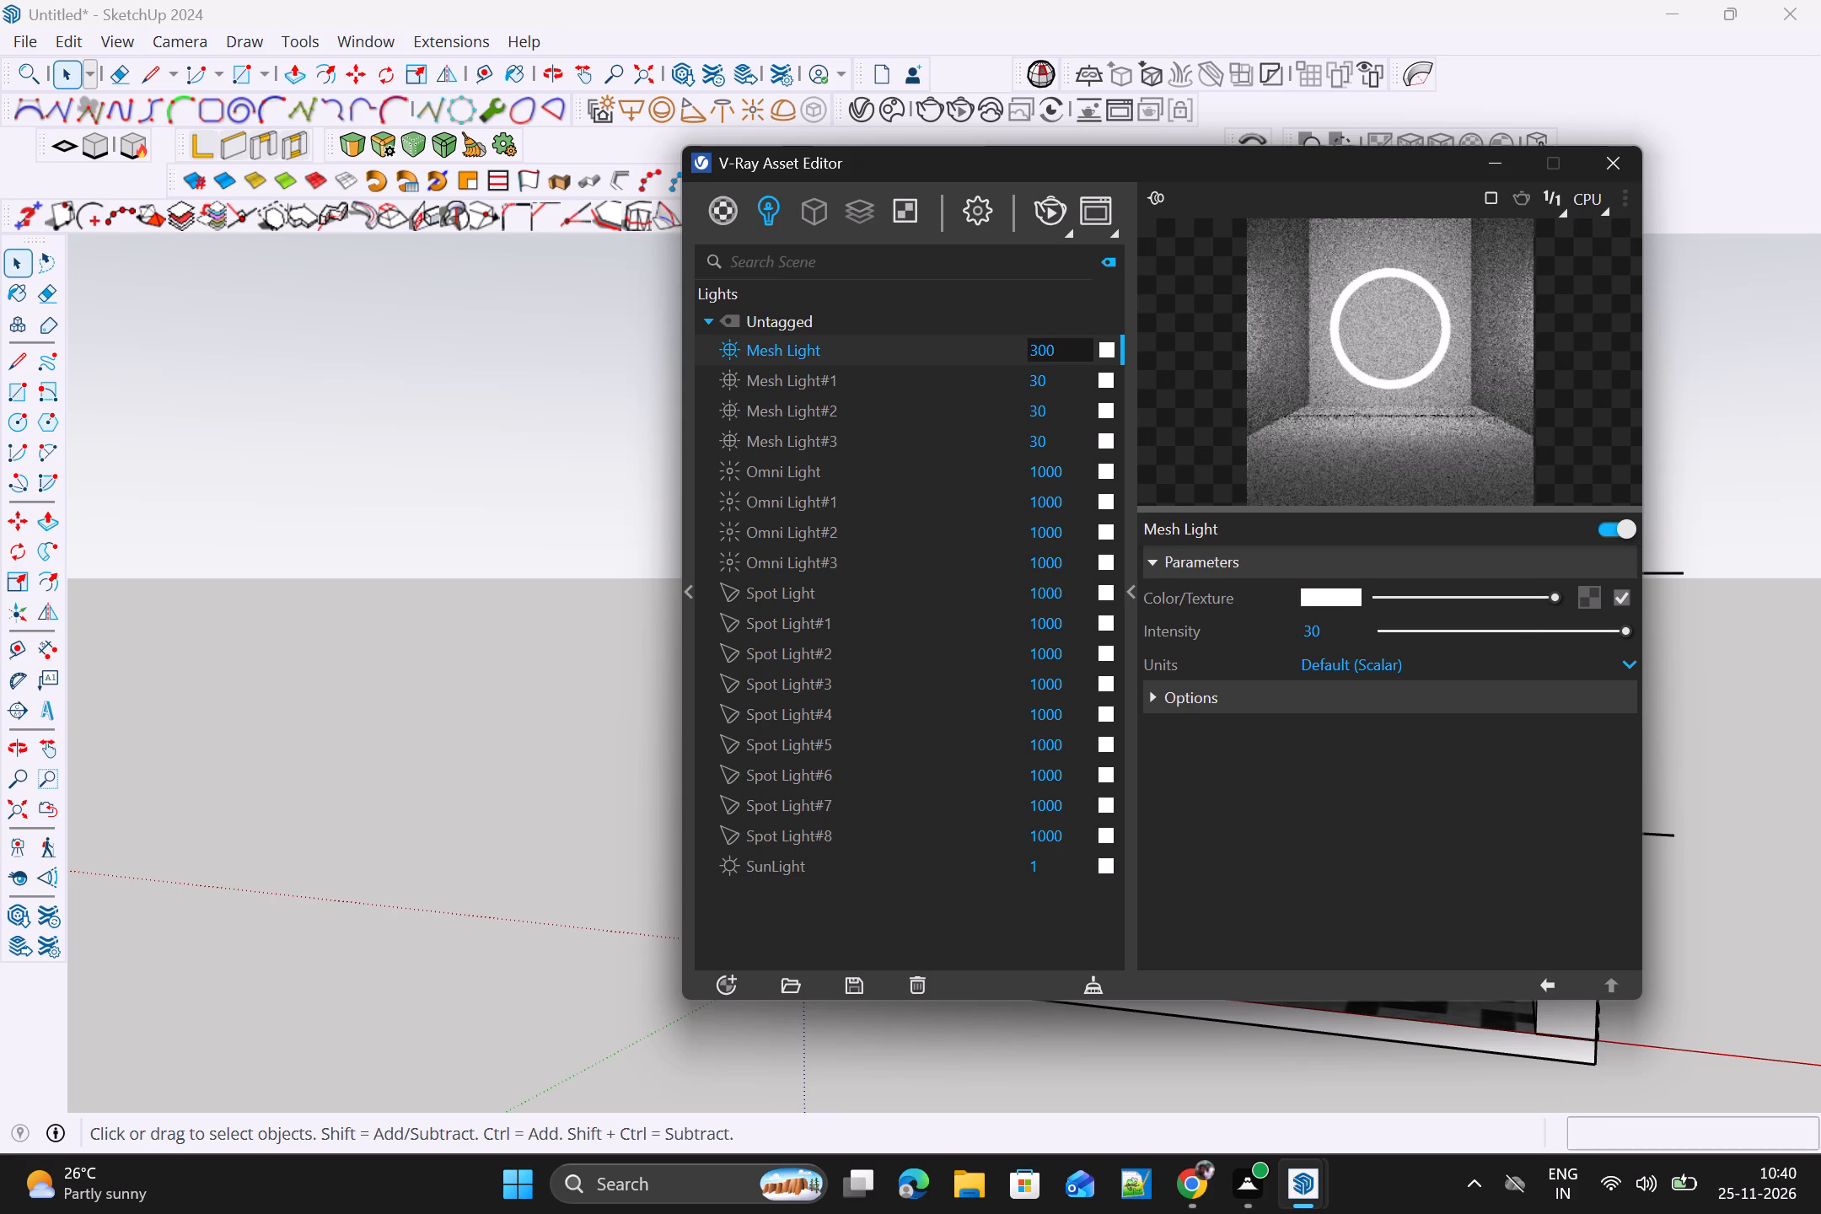
click(1063, 389)
key(0)
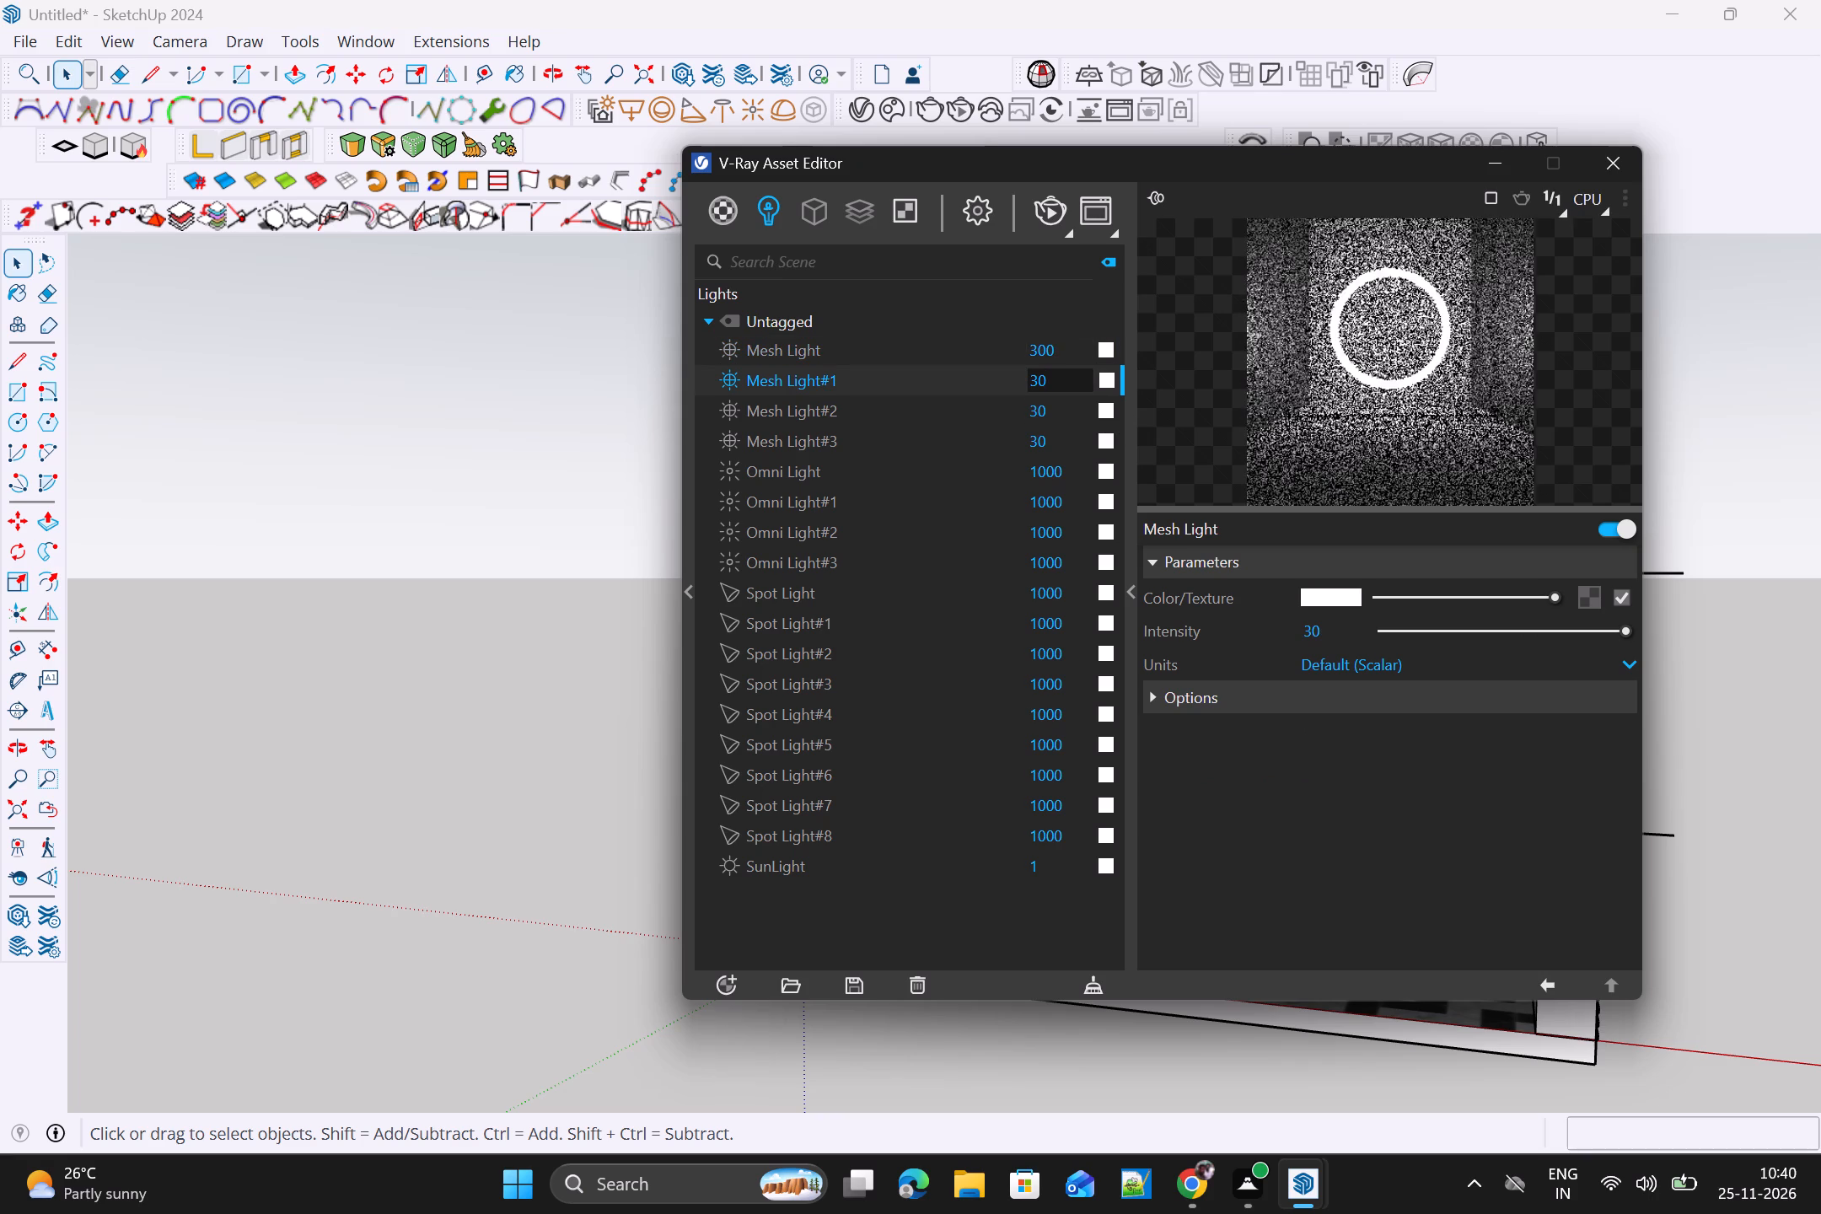
click(1064, 420)
key(0)
click(1071, 437)
key(0)
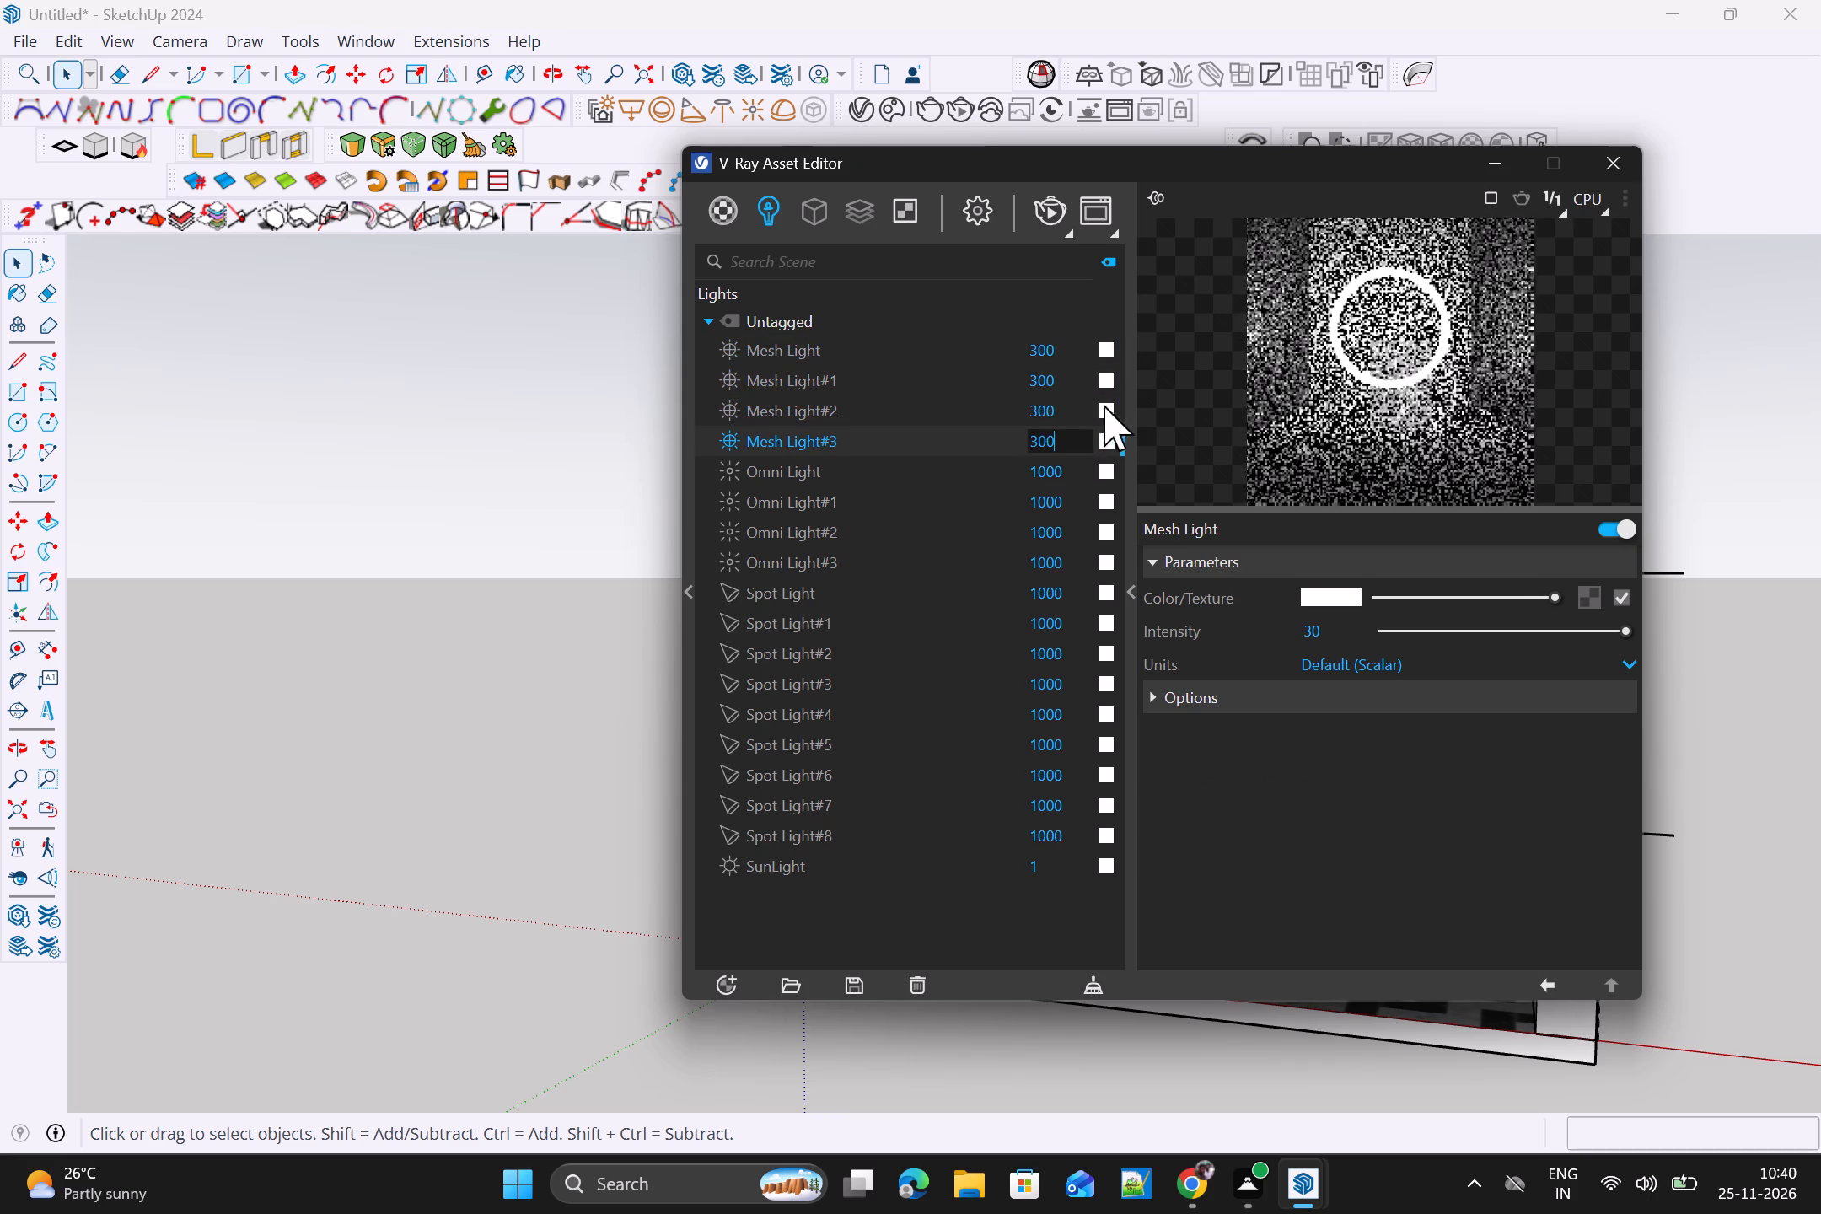
Set the first mesh light's colour temperature to 3000 K.
click(1107, 347)
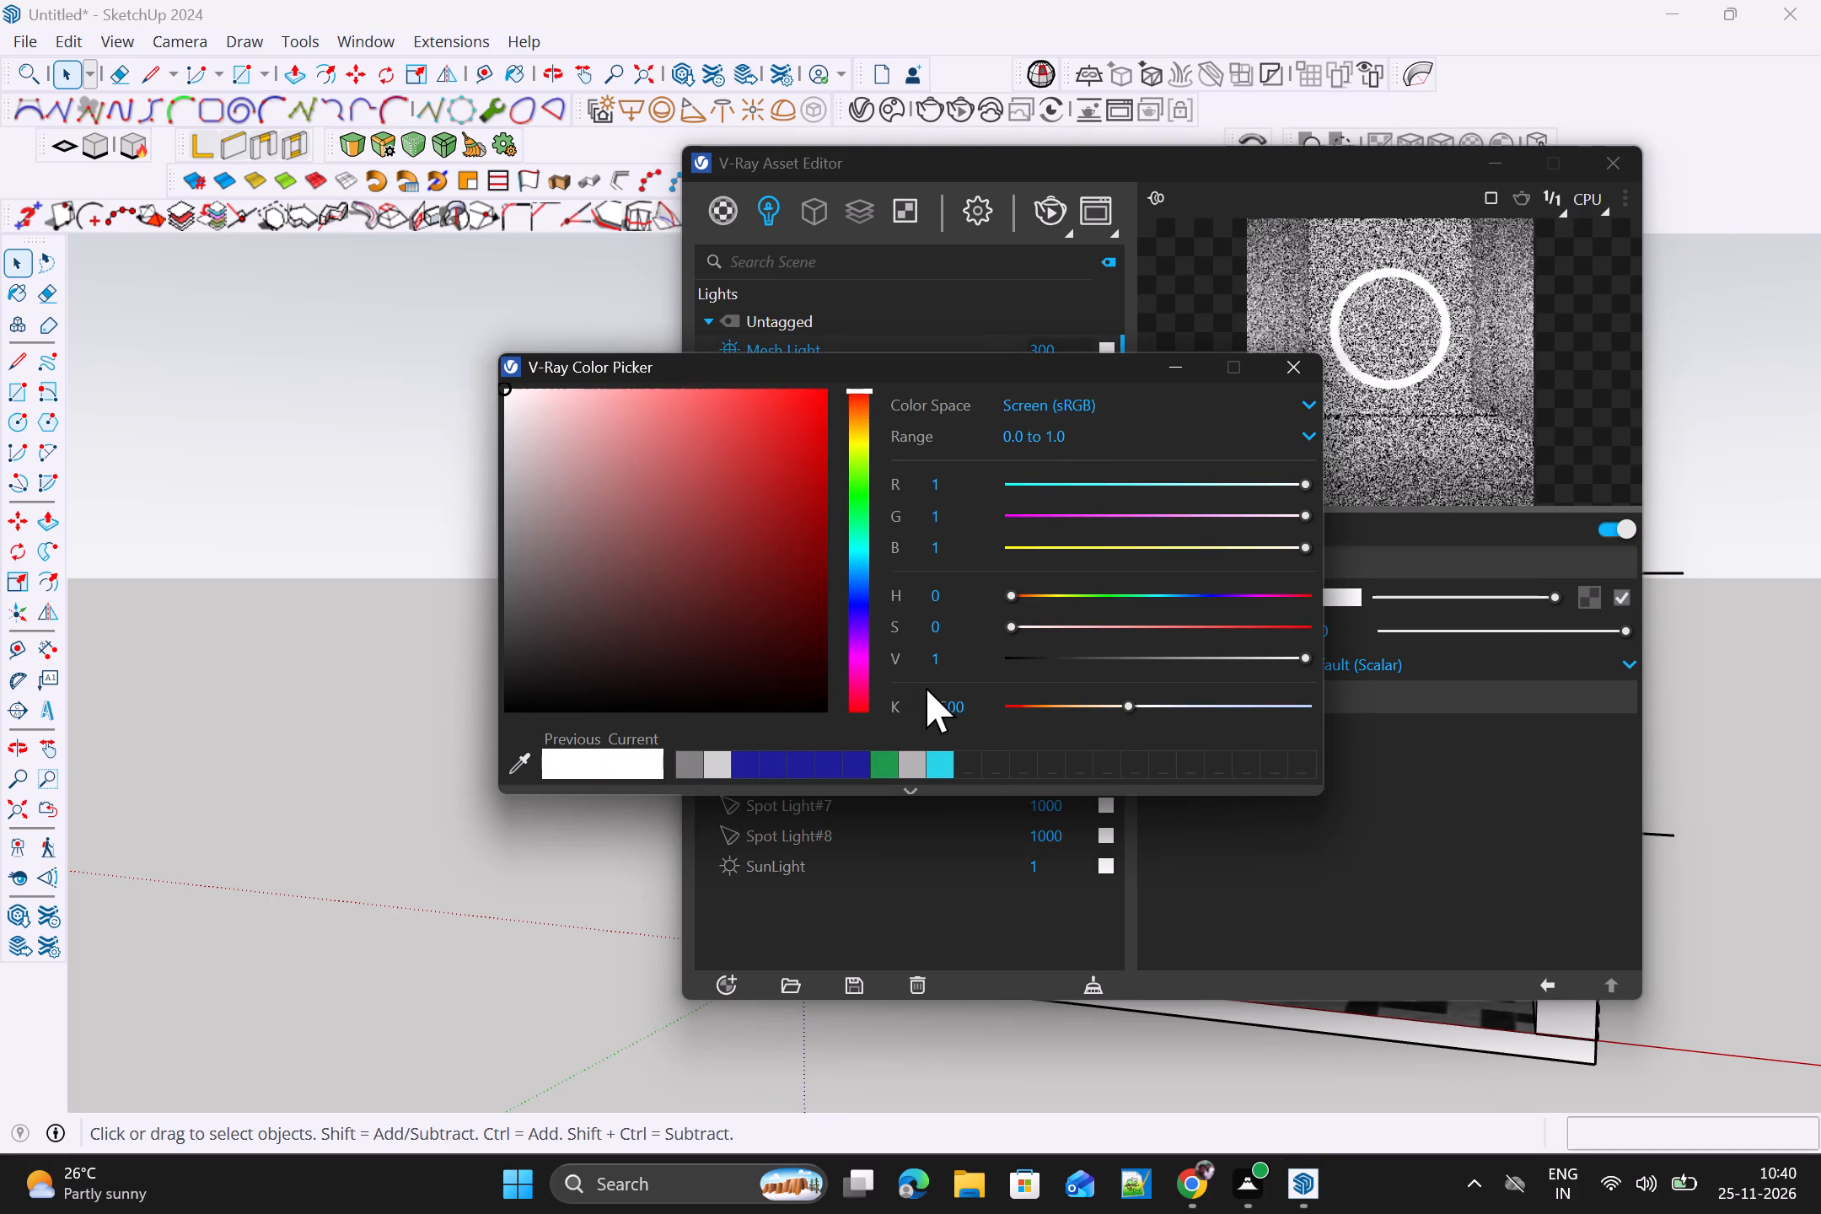
click(949, 698)
key(BackSpace)
key(BackSpace)
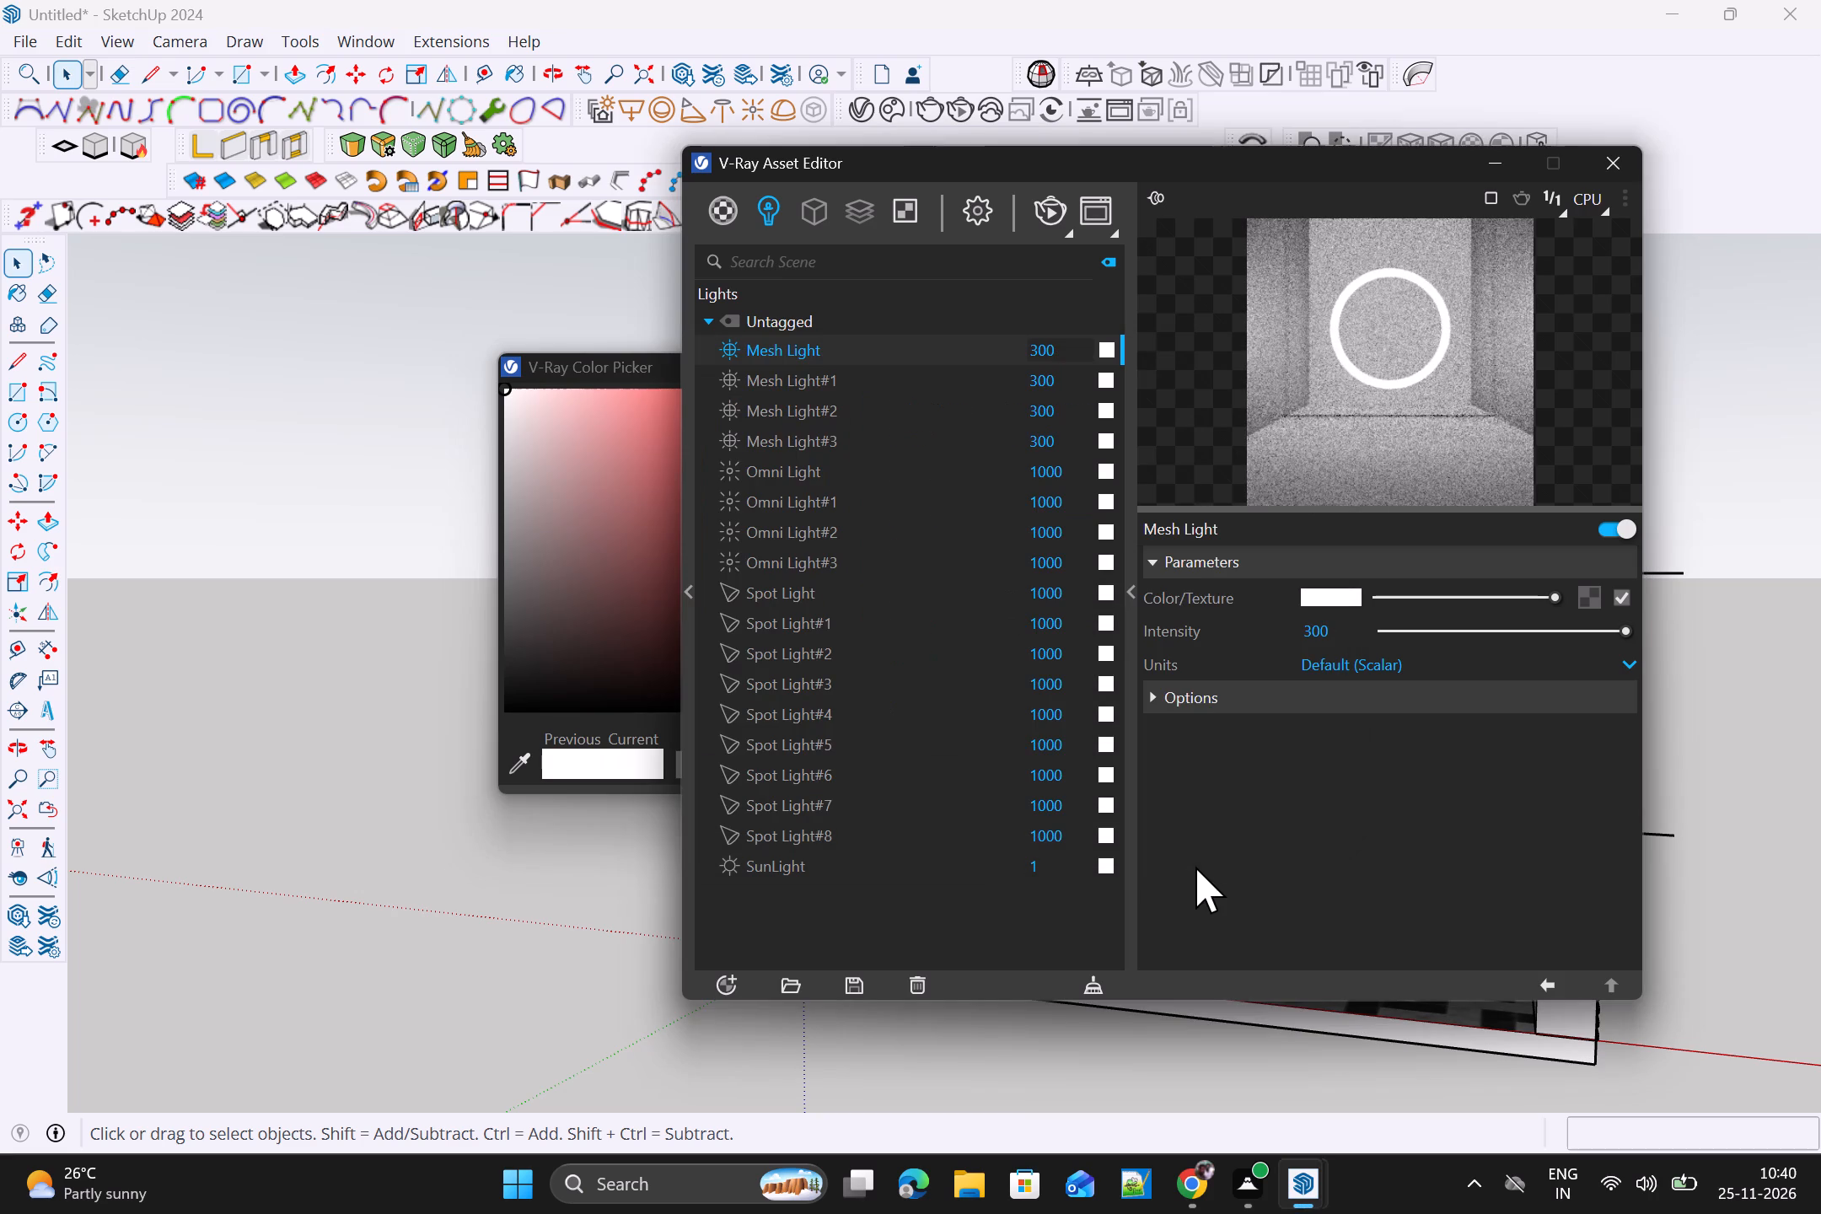
key(BackSpace)
text(30)
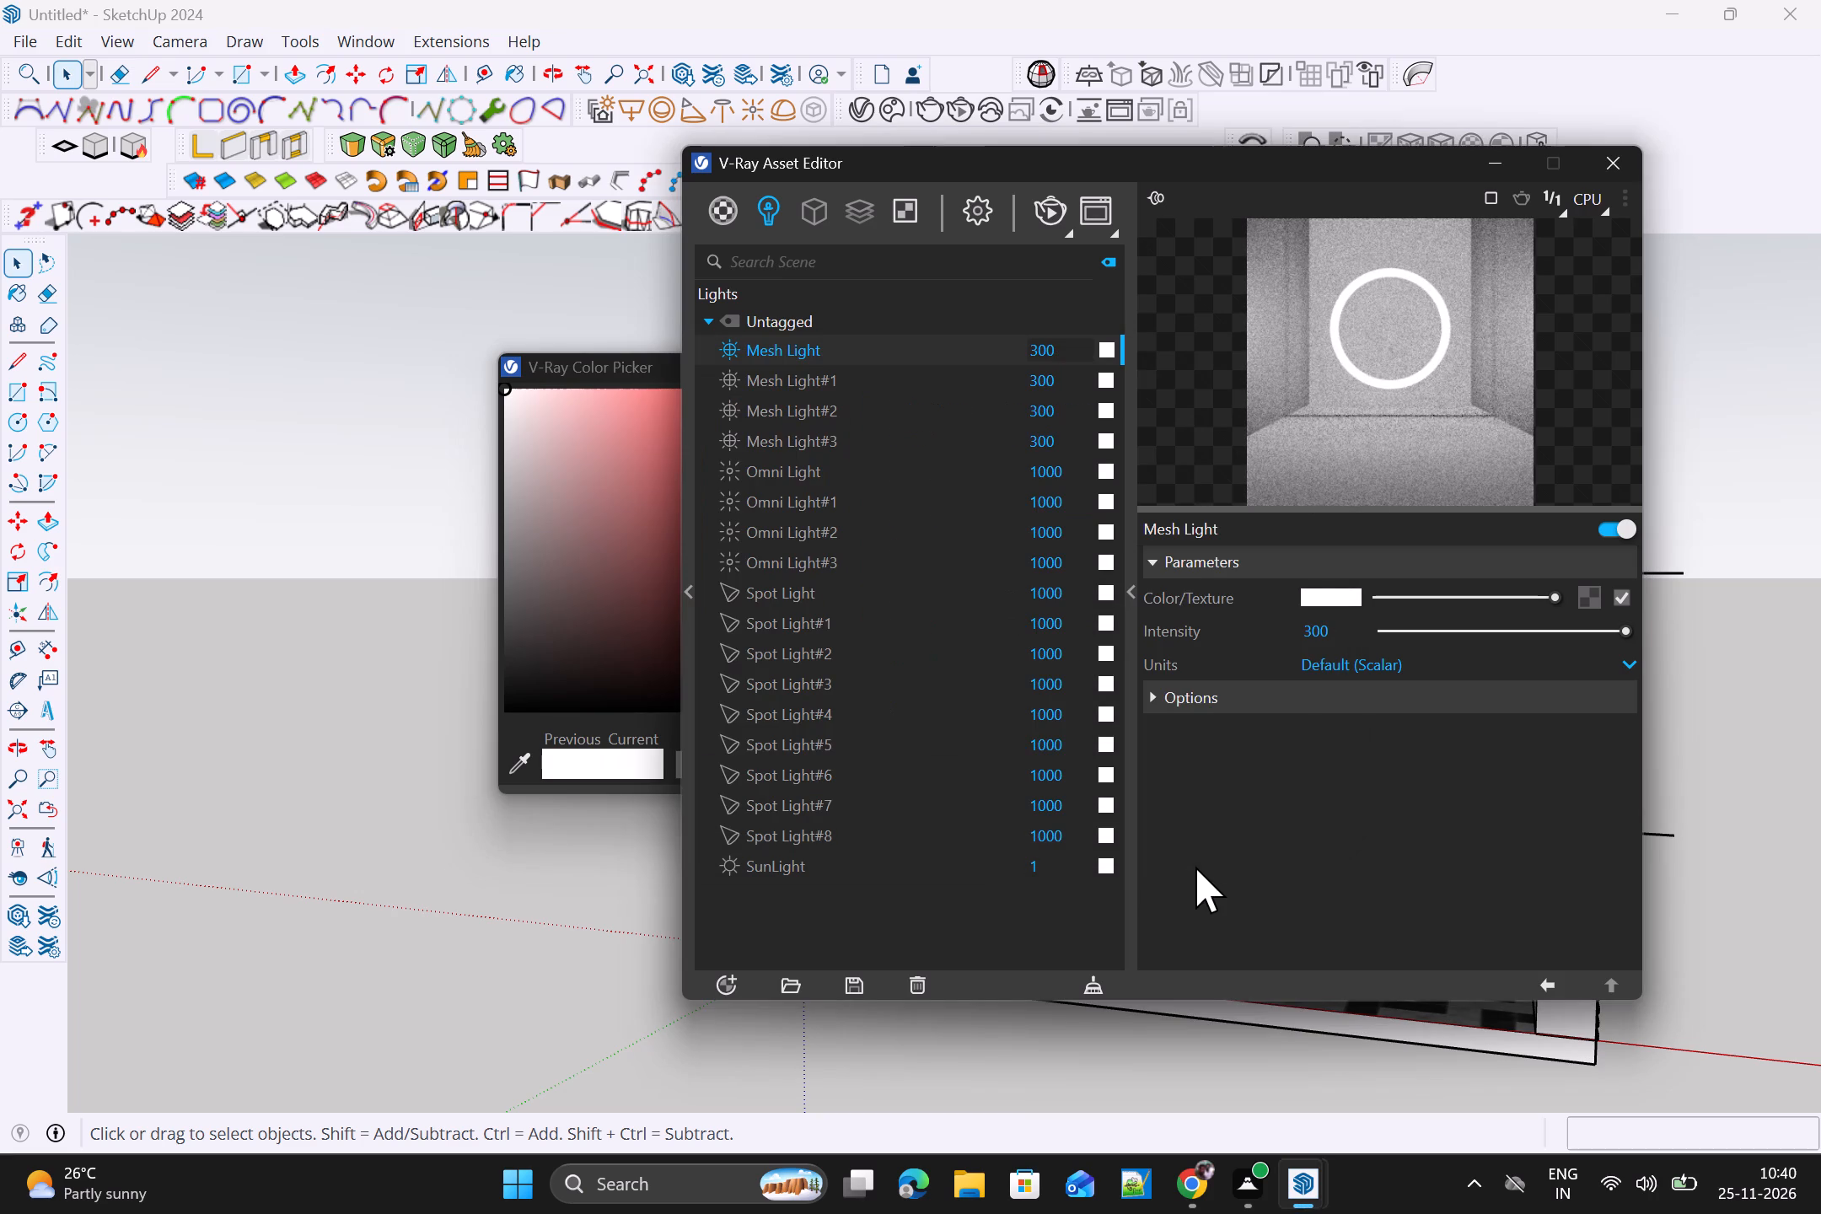
key(Return)
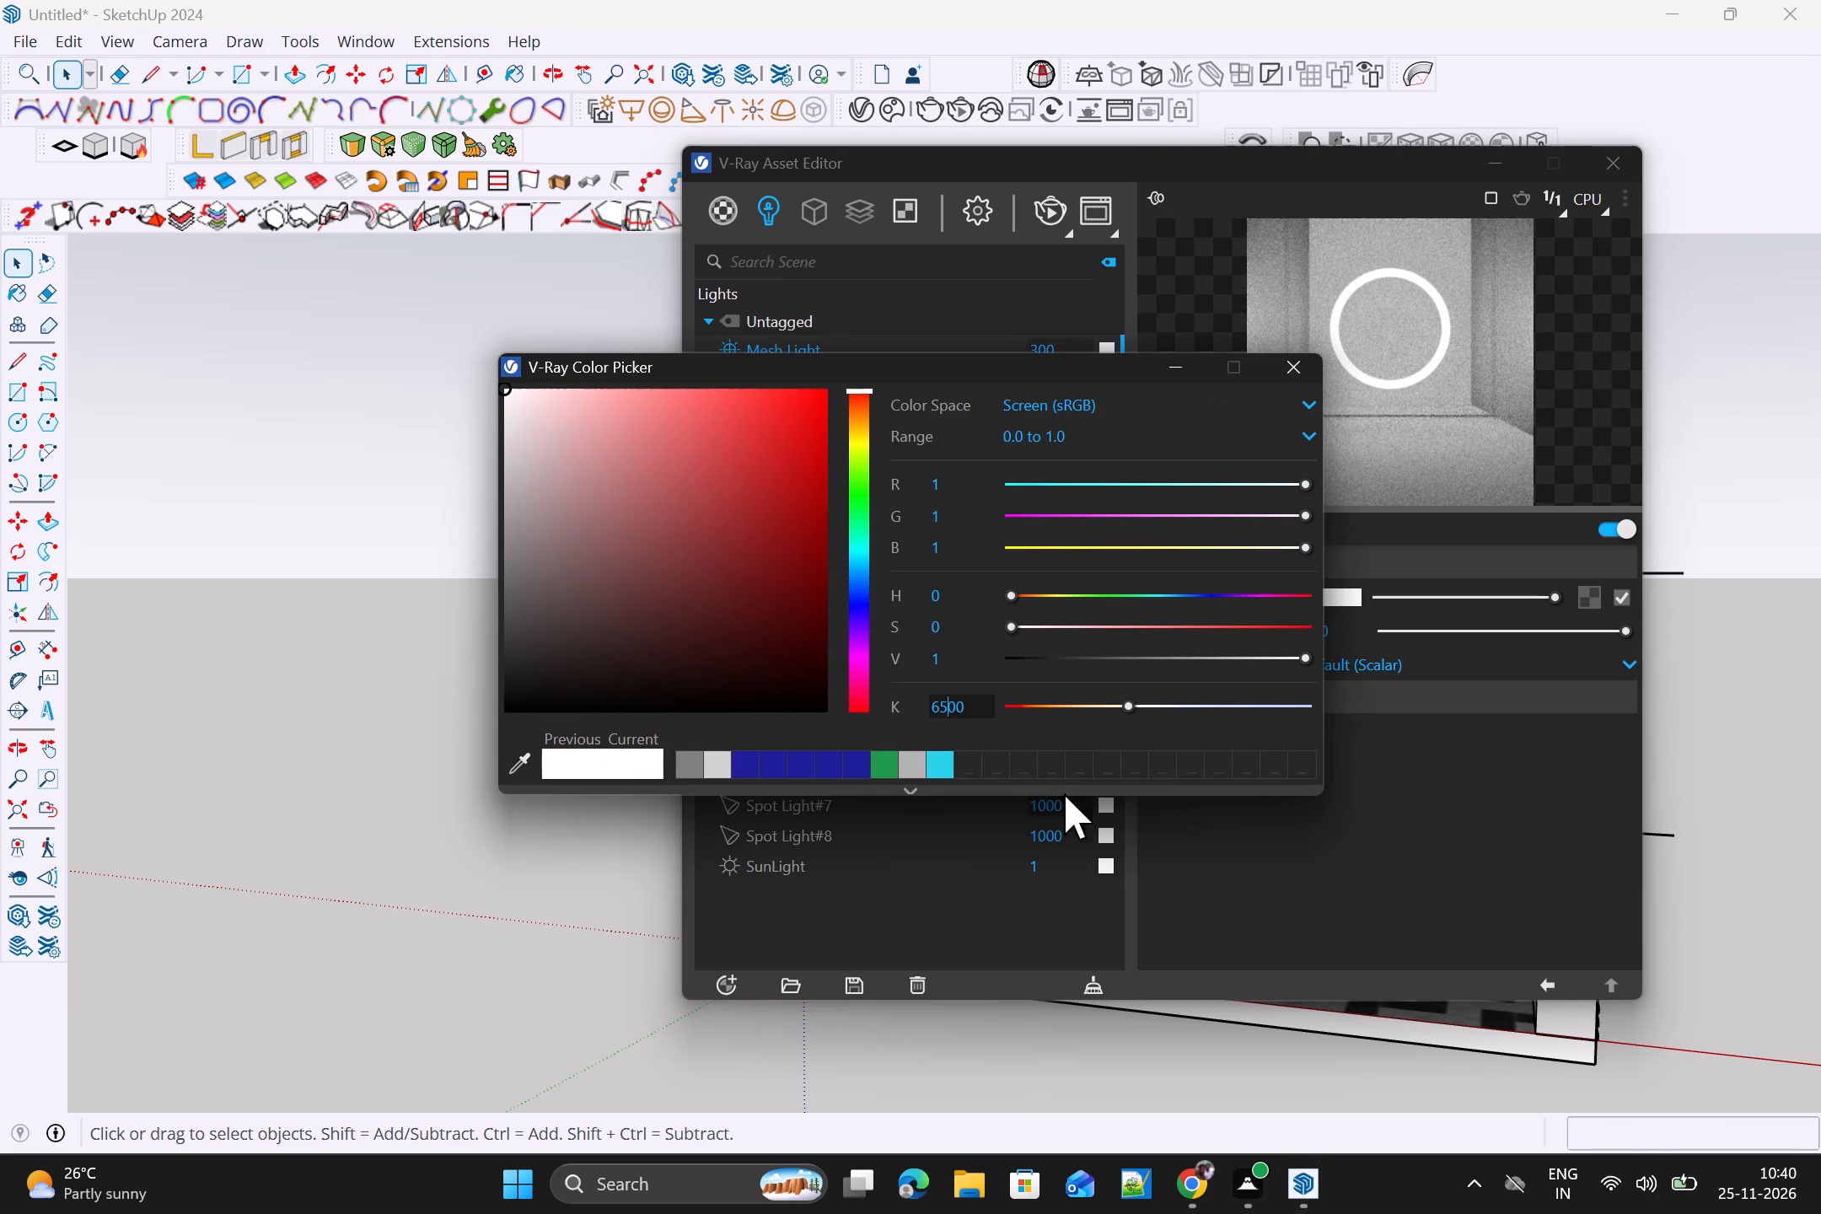
key(BackSpace)
key(BackSpace)
text(30)
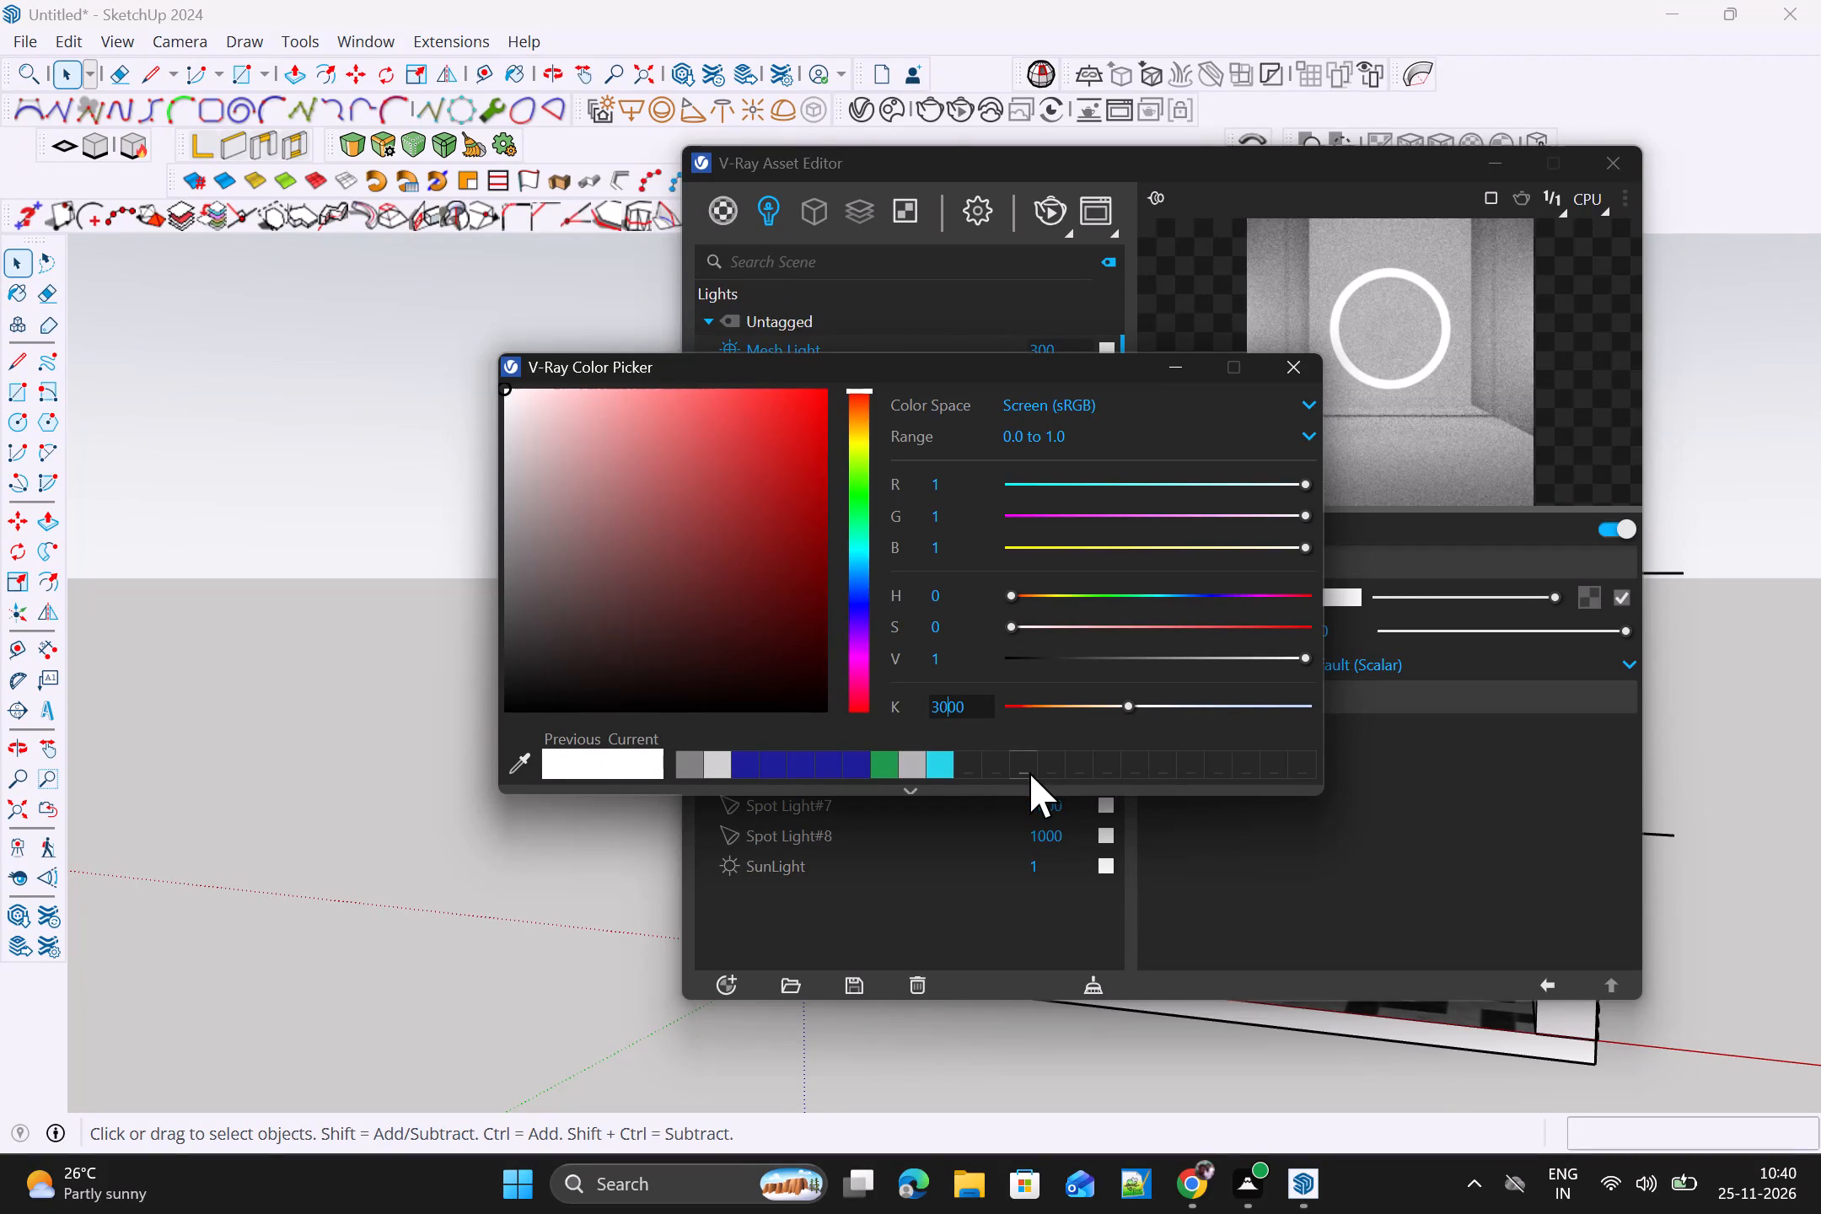
key(Return)
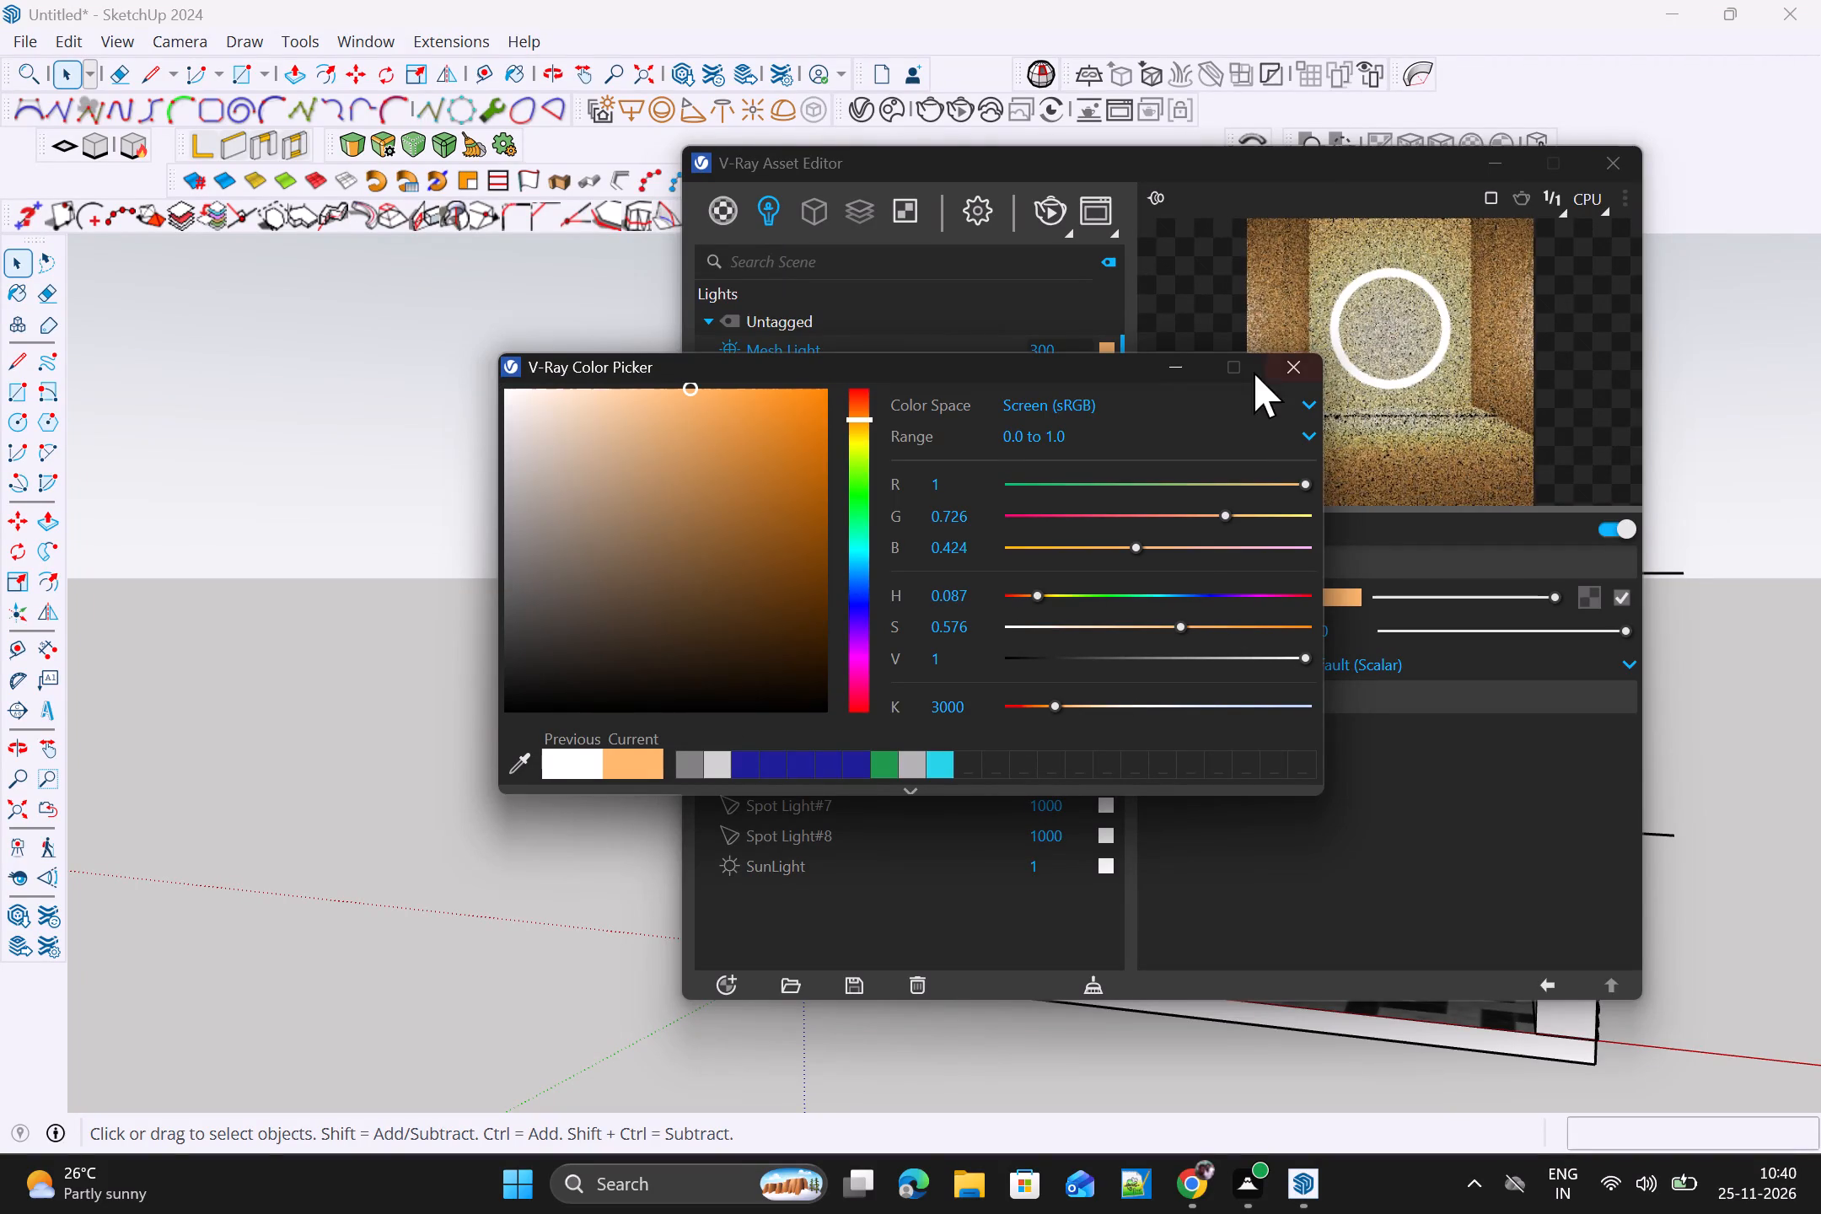
click(1292, 370)
Set Mesh Light#1's colour temperature to 3000 K.
click(1109, 380)
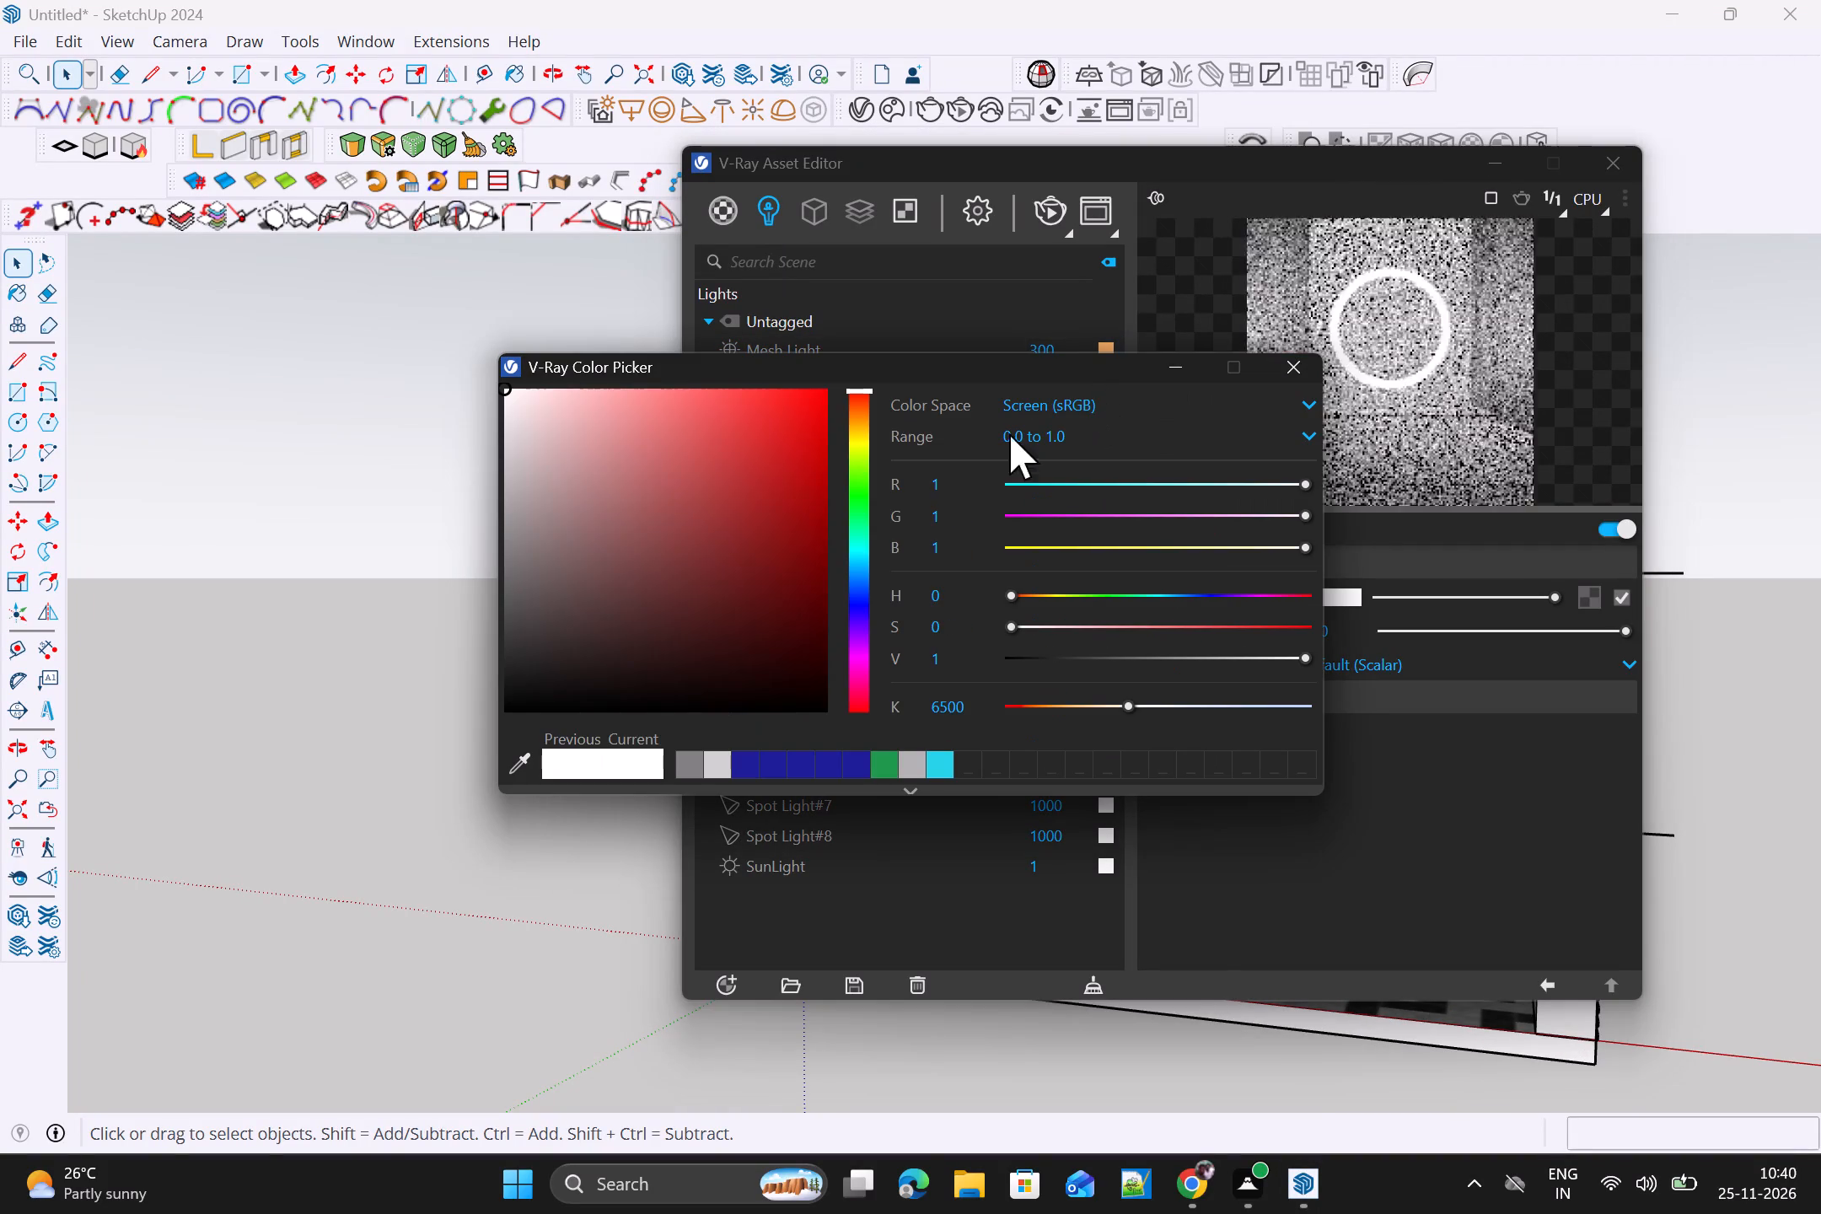
click(951, 709)
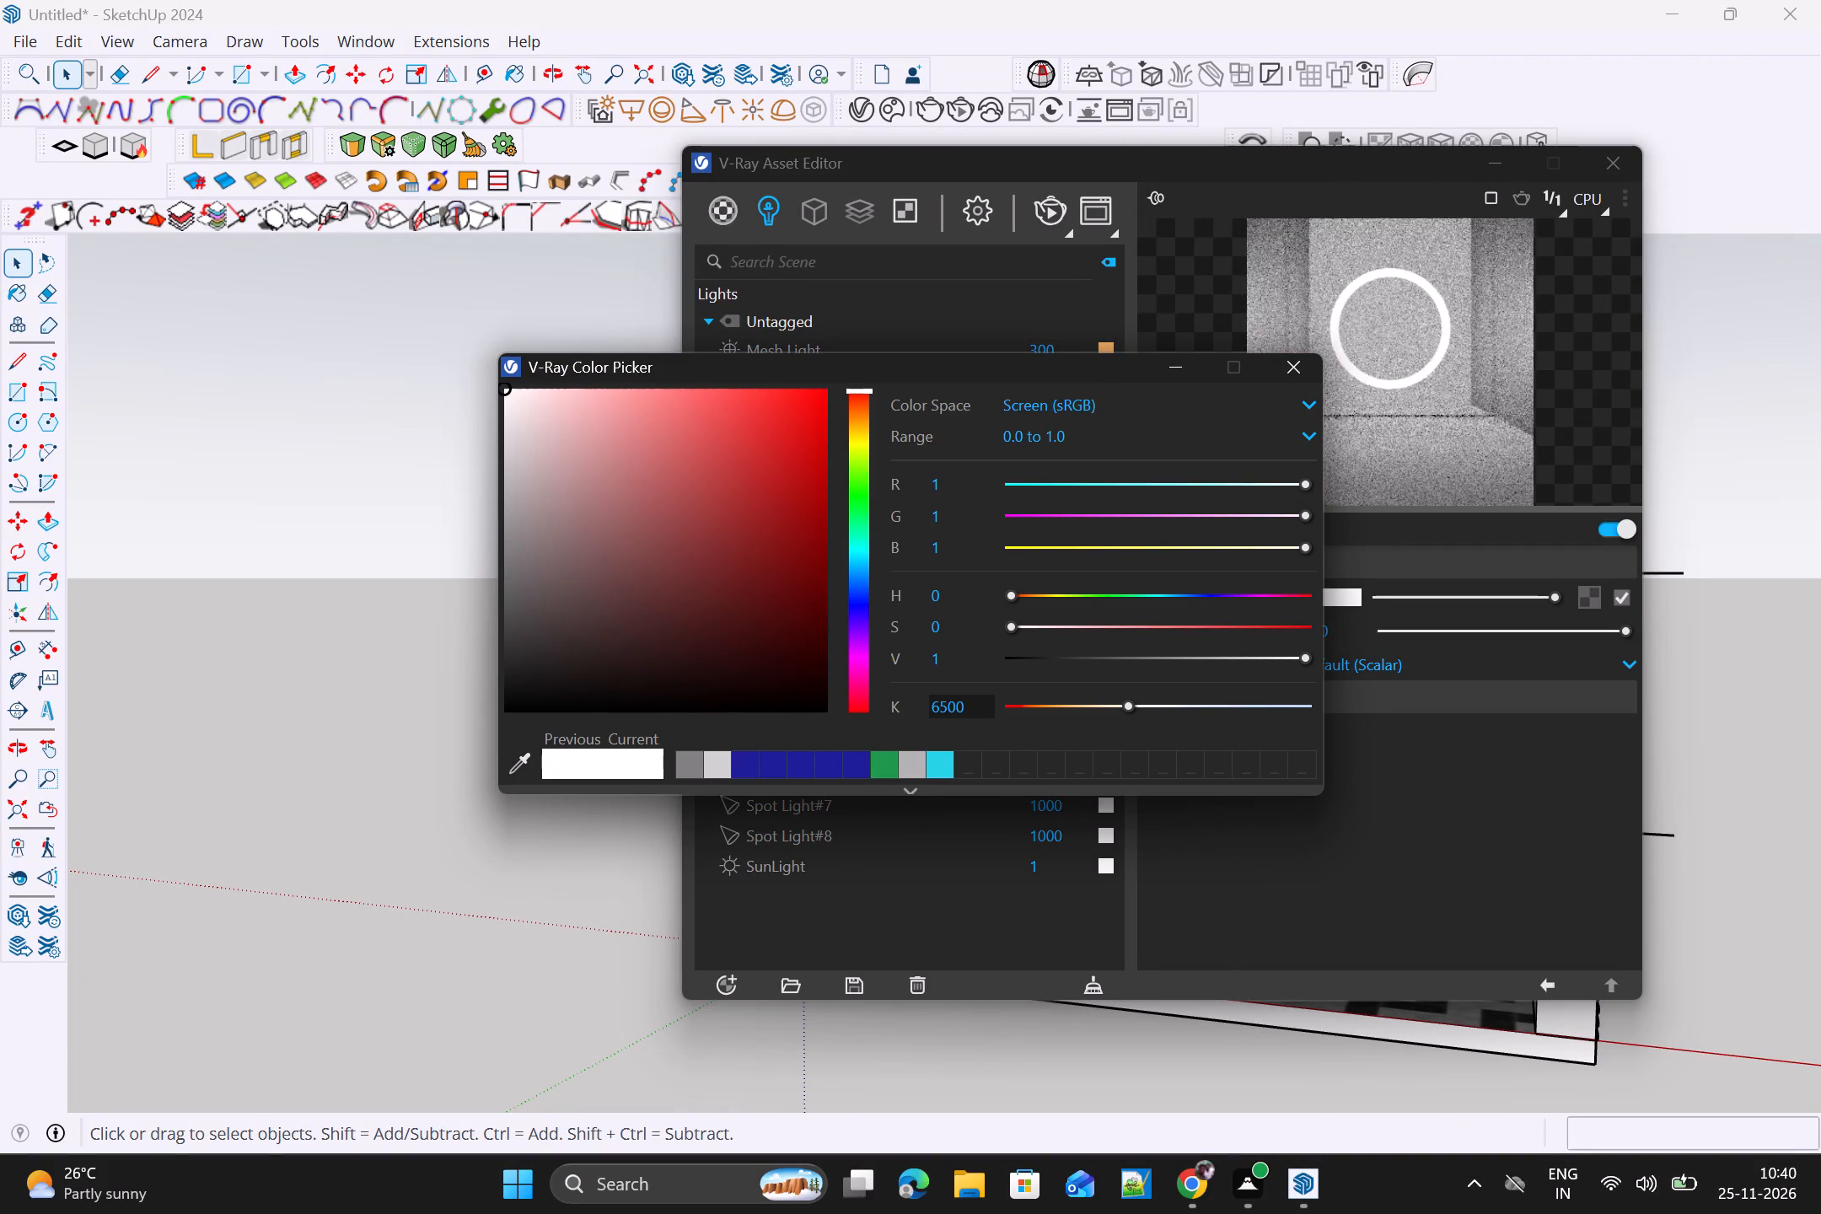
key(BackSpace)
key(BackSpace)
key(BackSpace)
text(30)
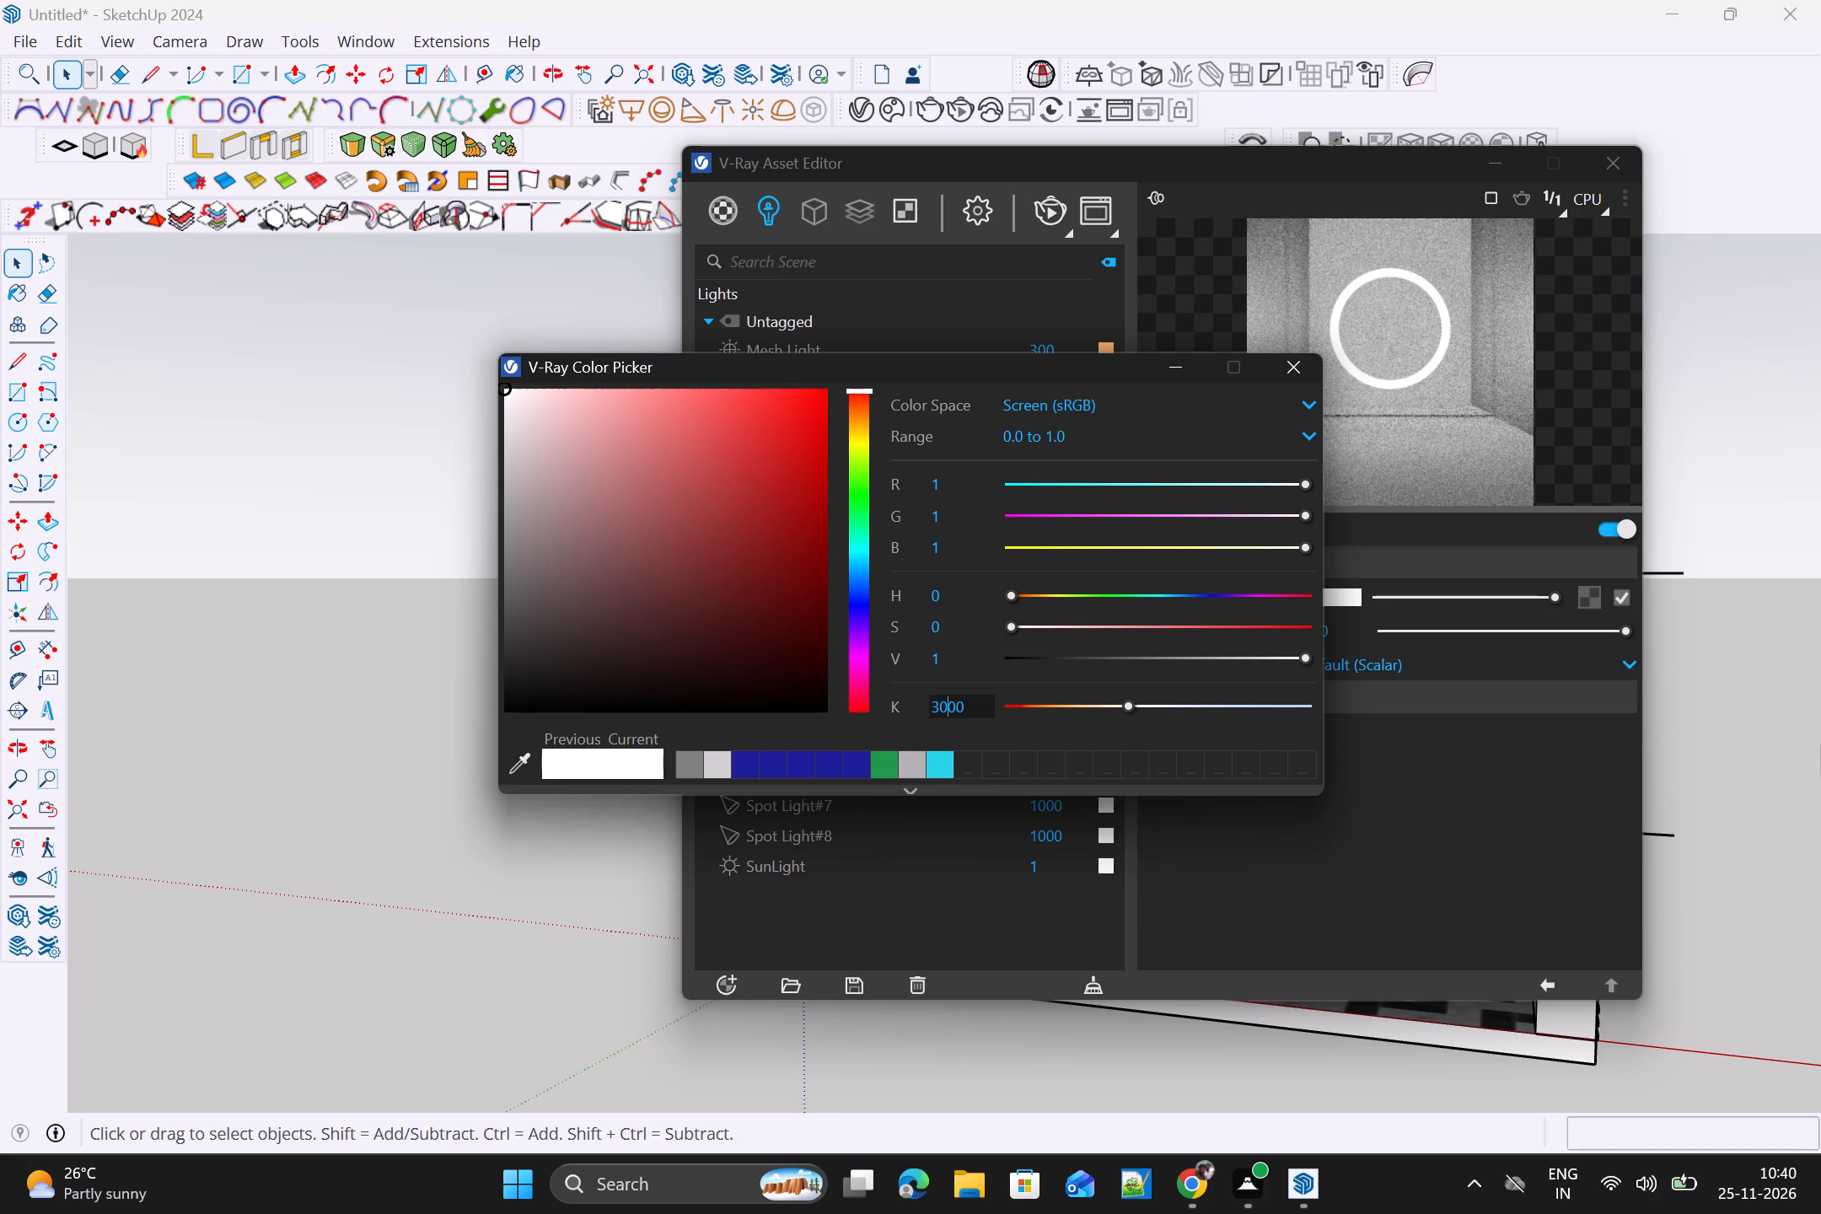
key(Return)
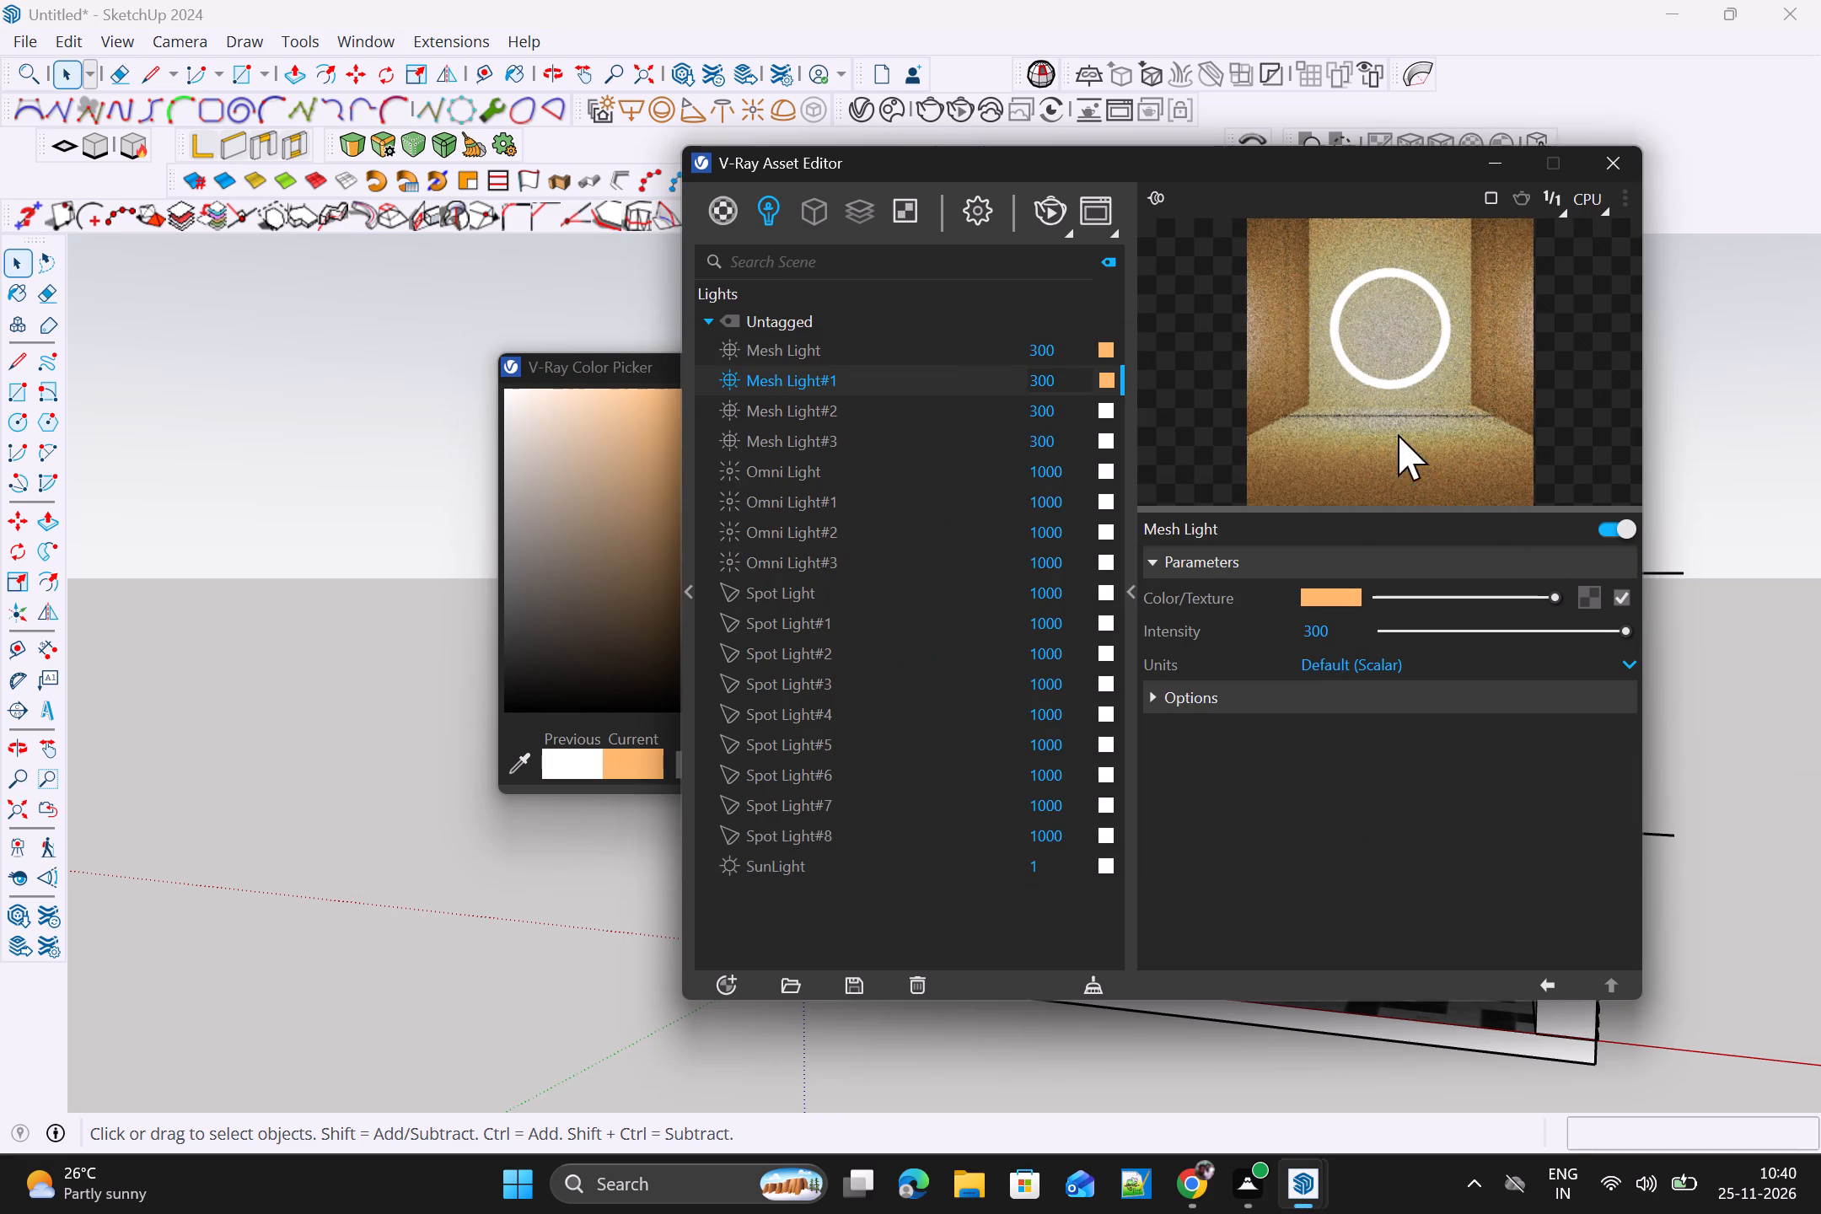
Set Mesh Light#2's colour temperature to 3000 K.
click(1110, 412)
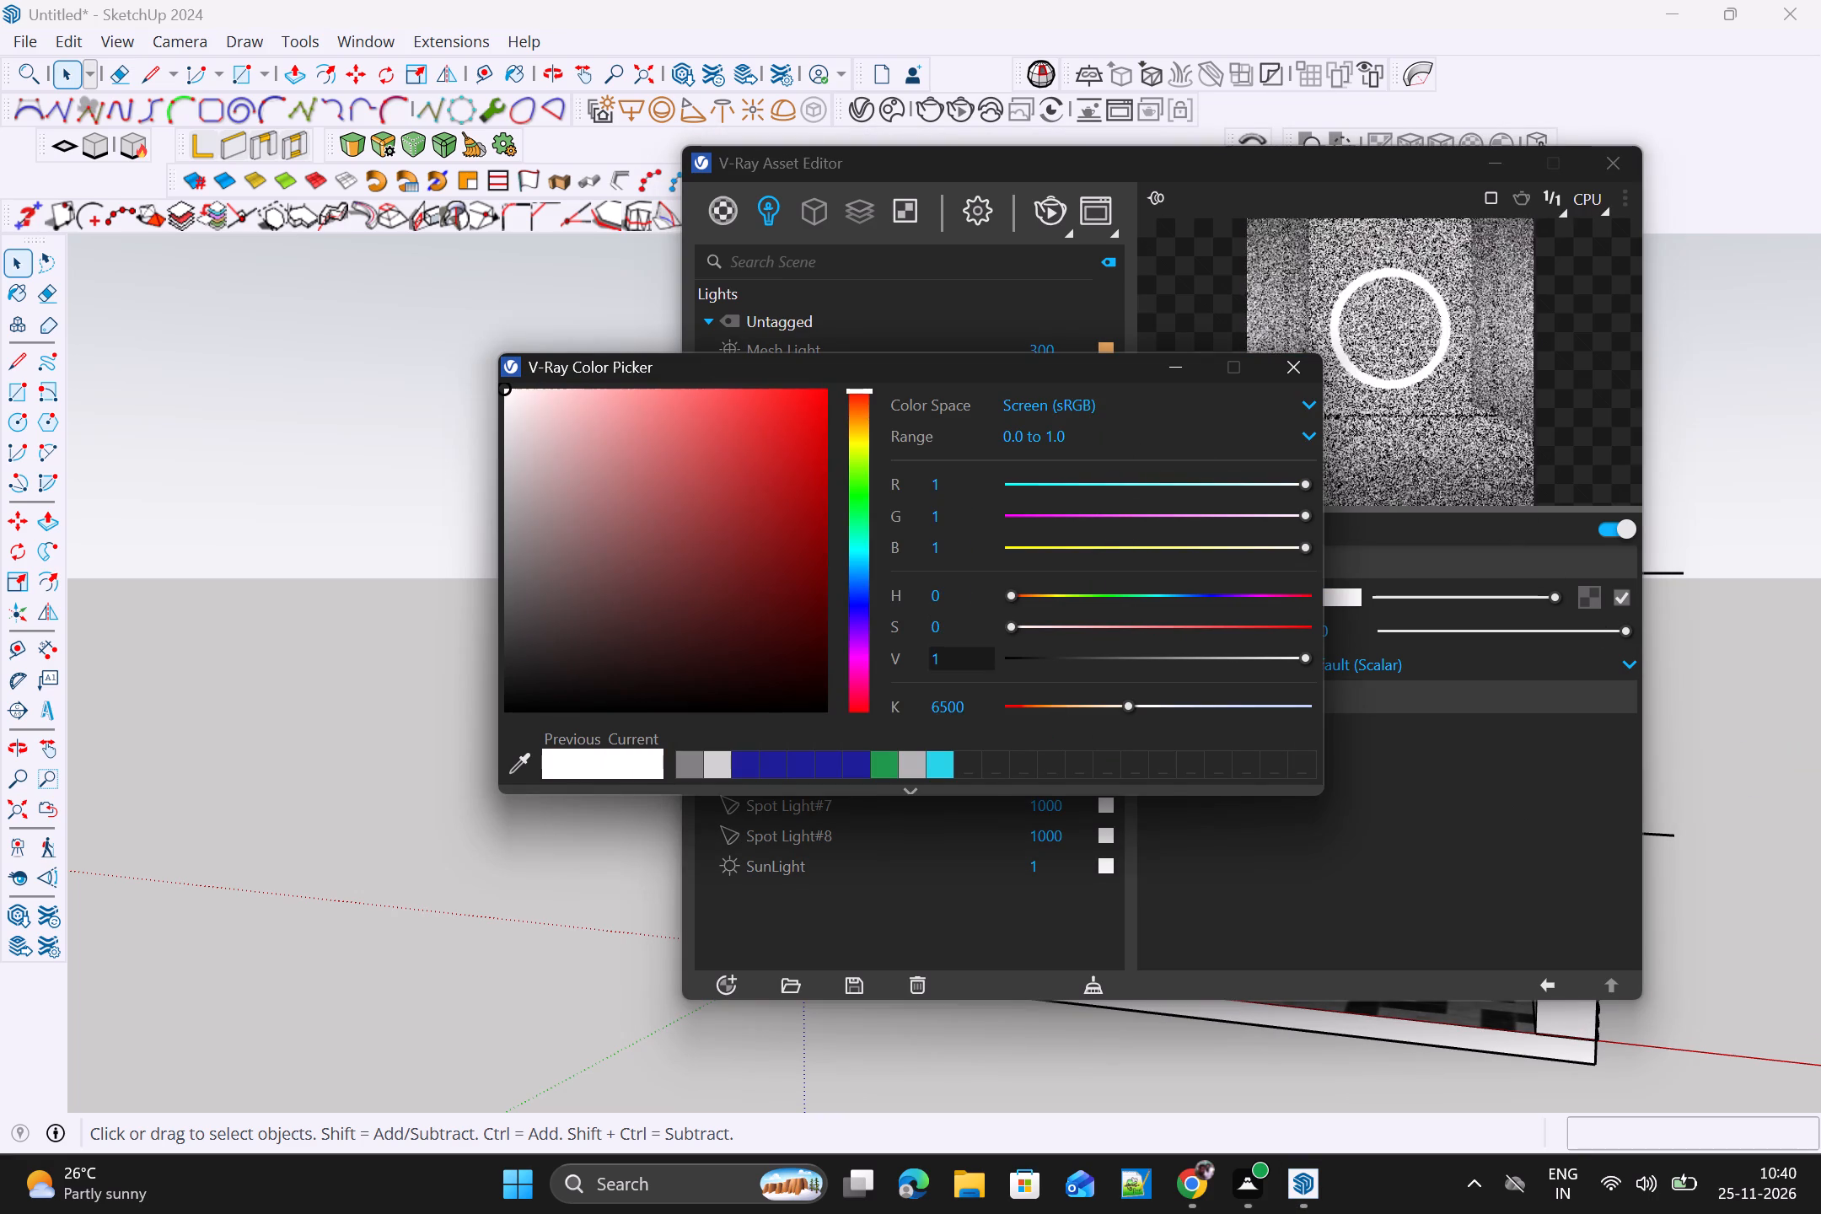
drag(943, 715, 959, 715)
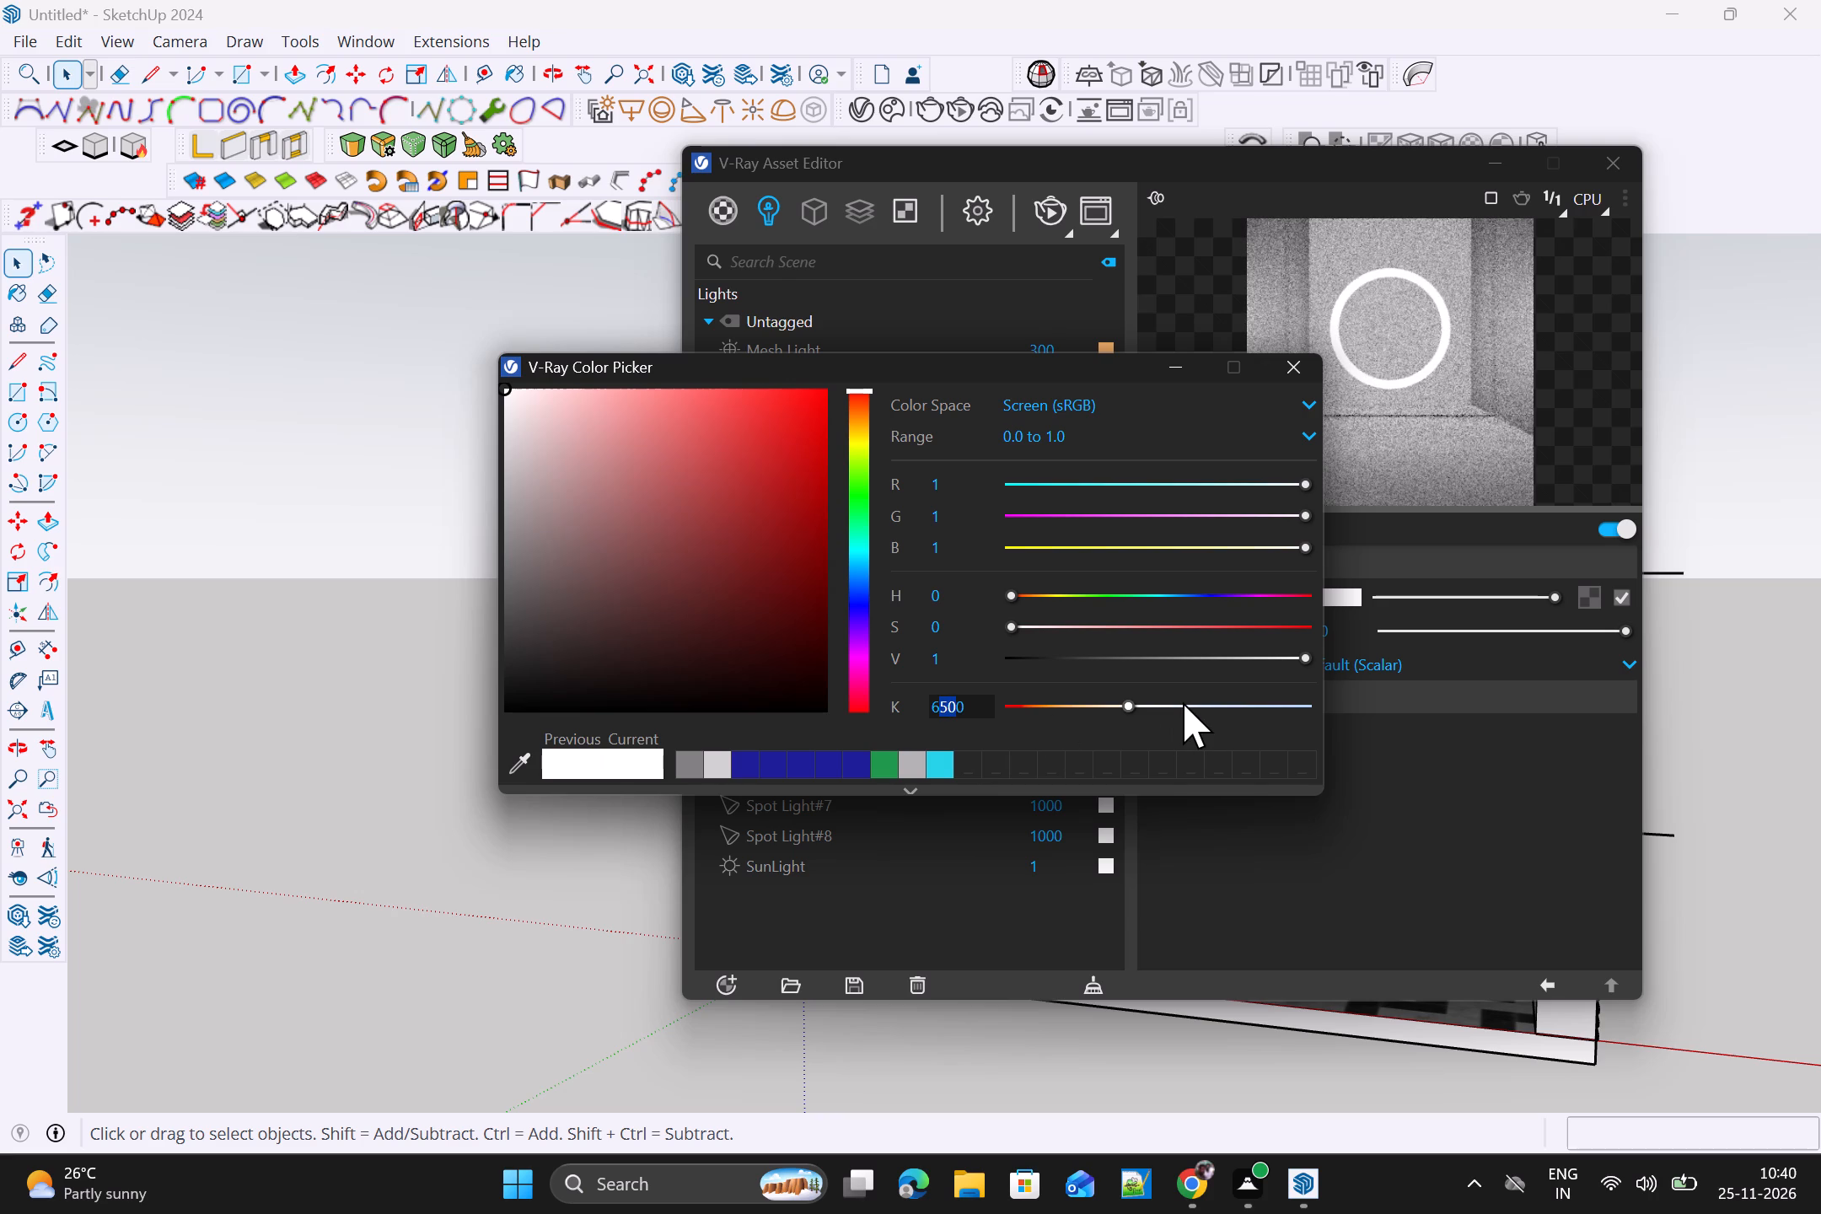
key(Left)
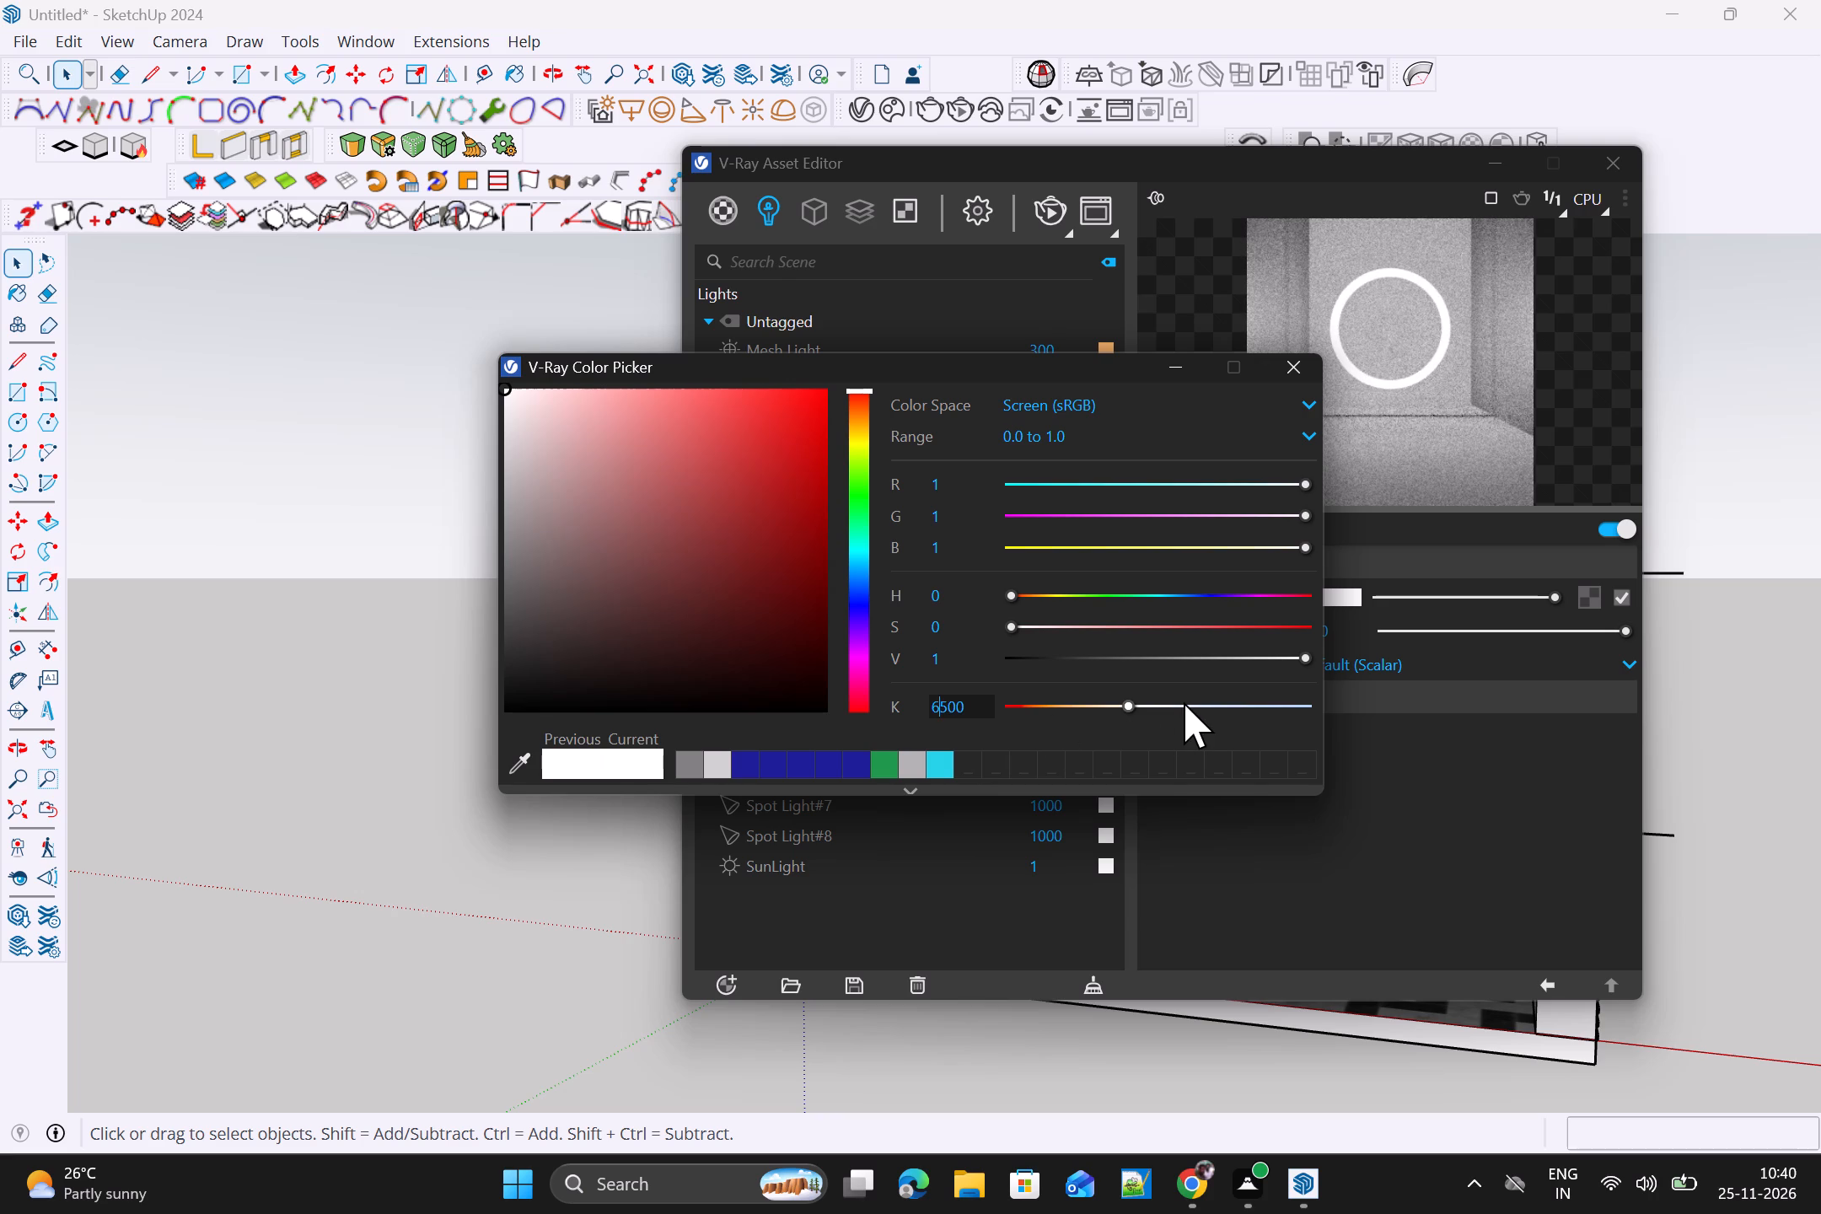
key(BackSpace)
key(Right)
key(BackSpace)
text(30)
key(Return)
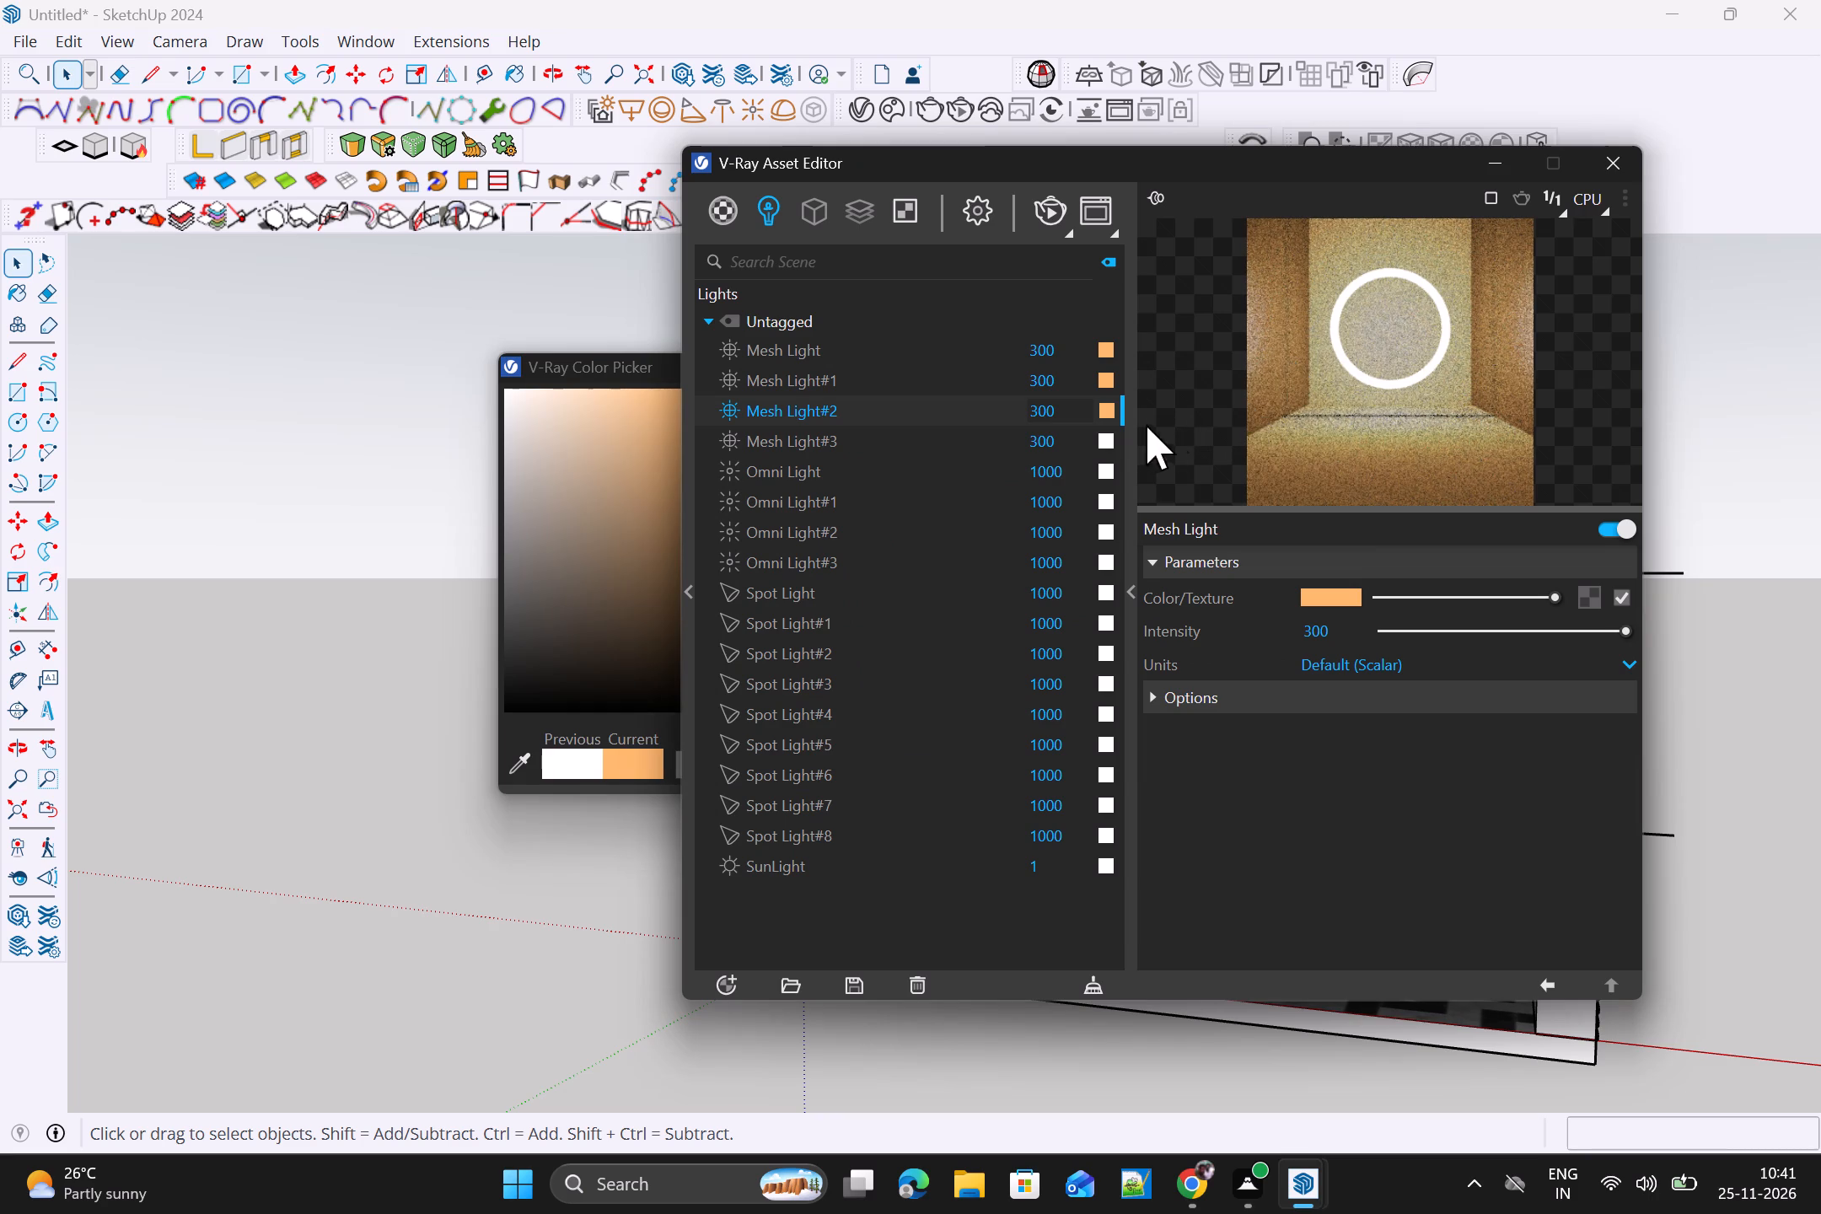
Set Mesh Light#3's colour temperature to 3000 K and close the colour picker.
click(1101, 443)
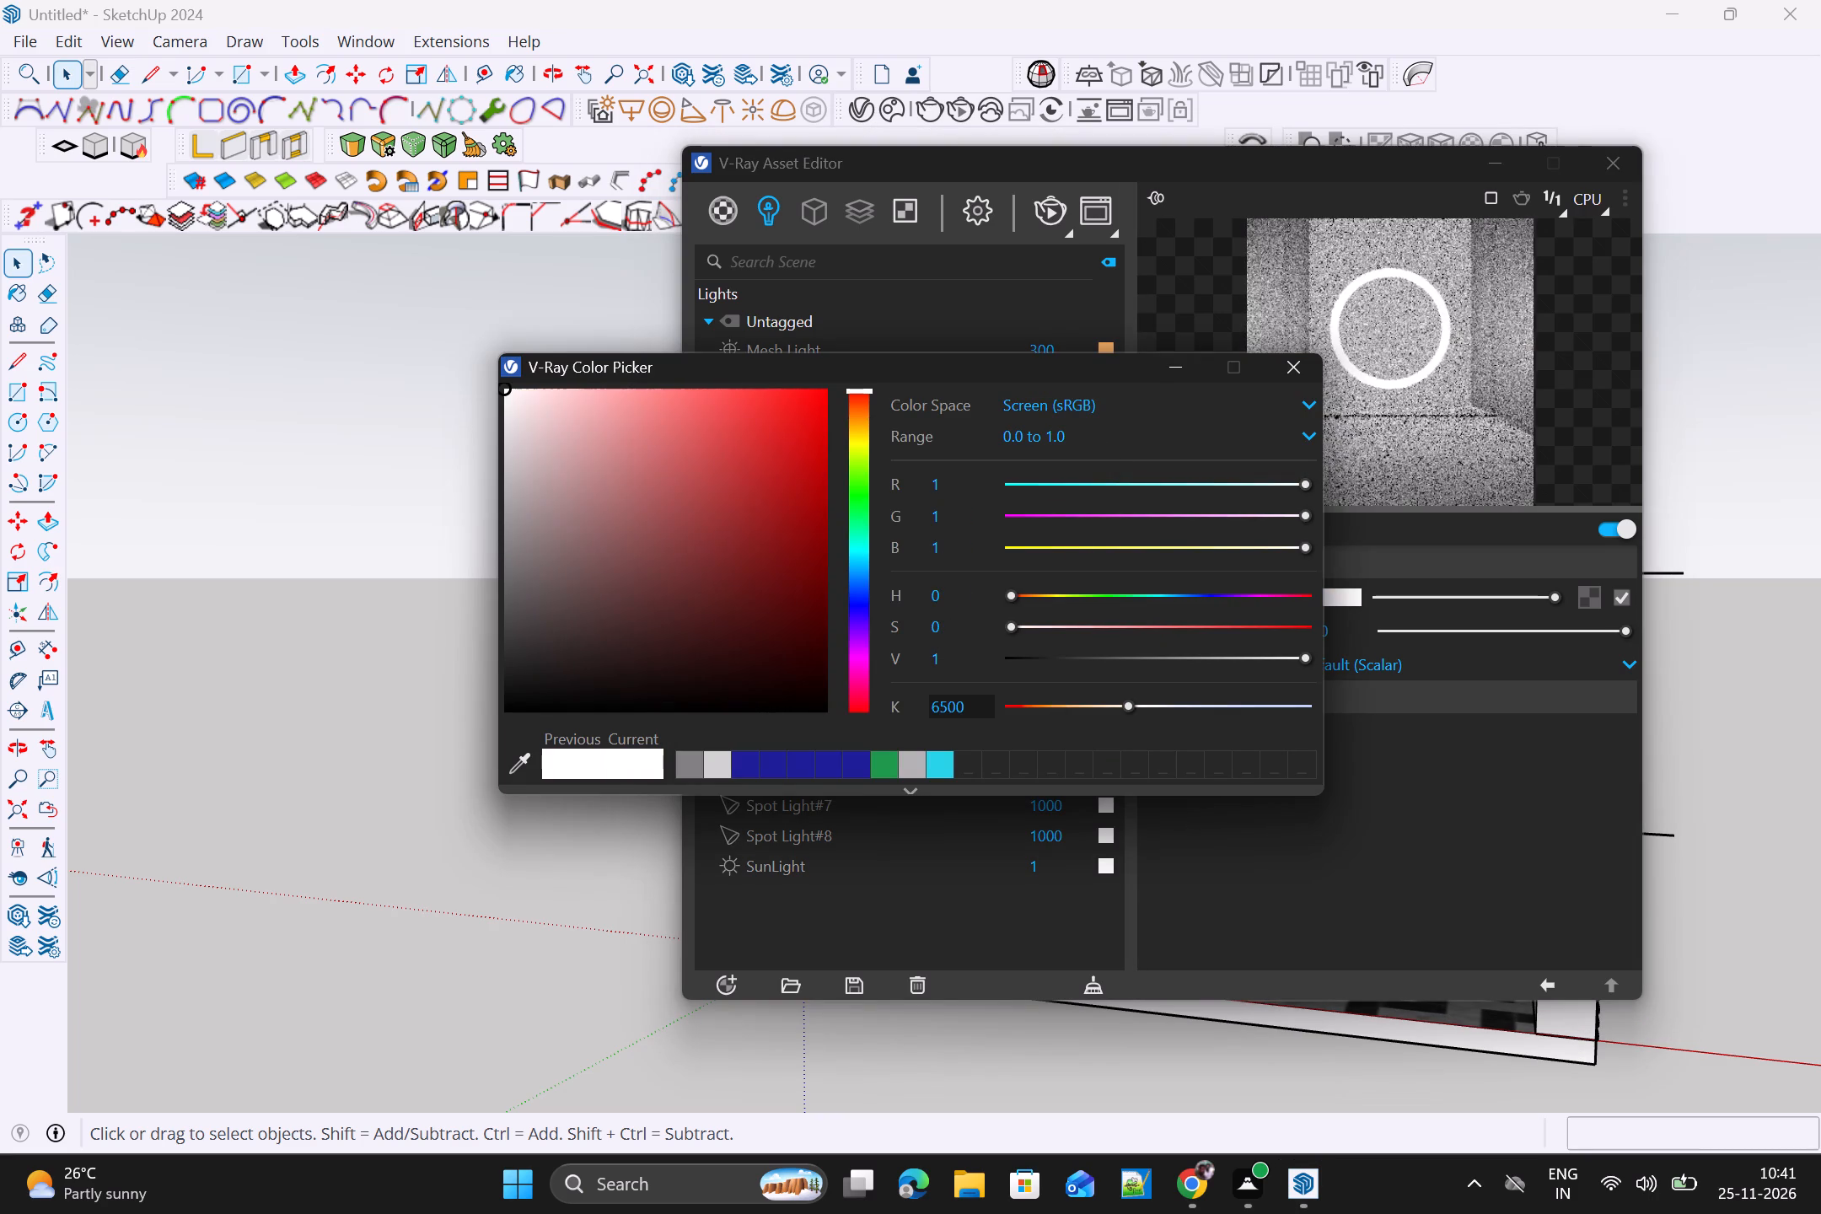
click(946, 706)
key(BackSpace)
key(BackSpace)
key(BackSpace)
text(30)
key(Return)
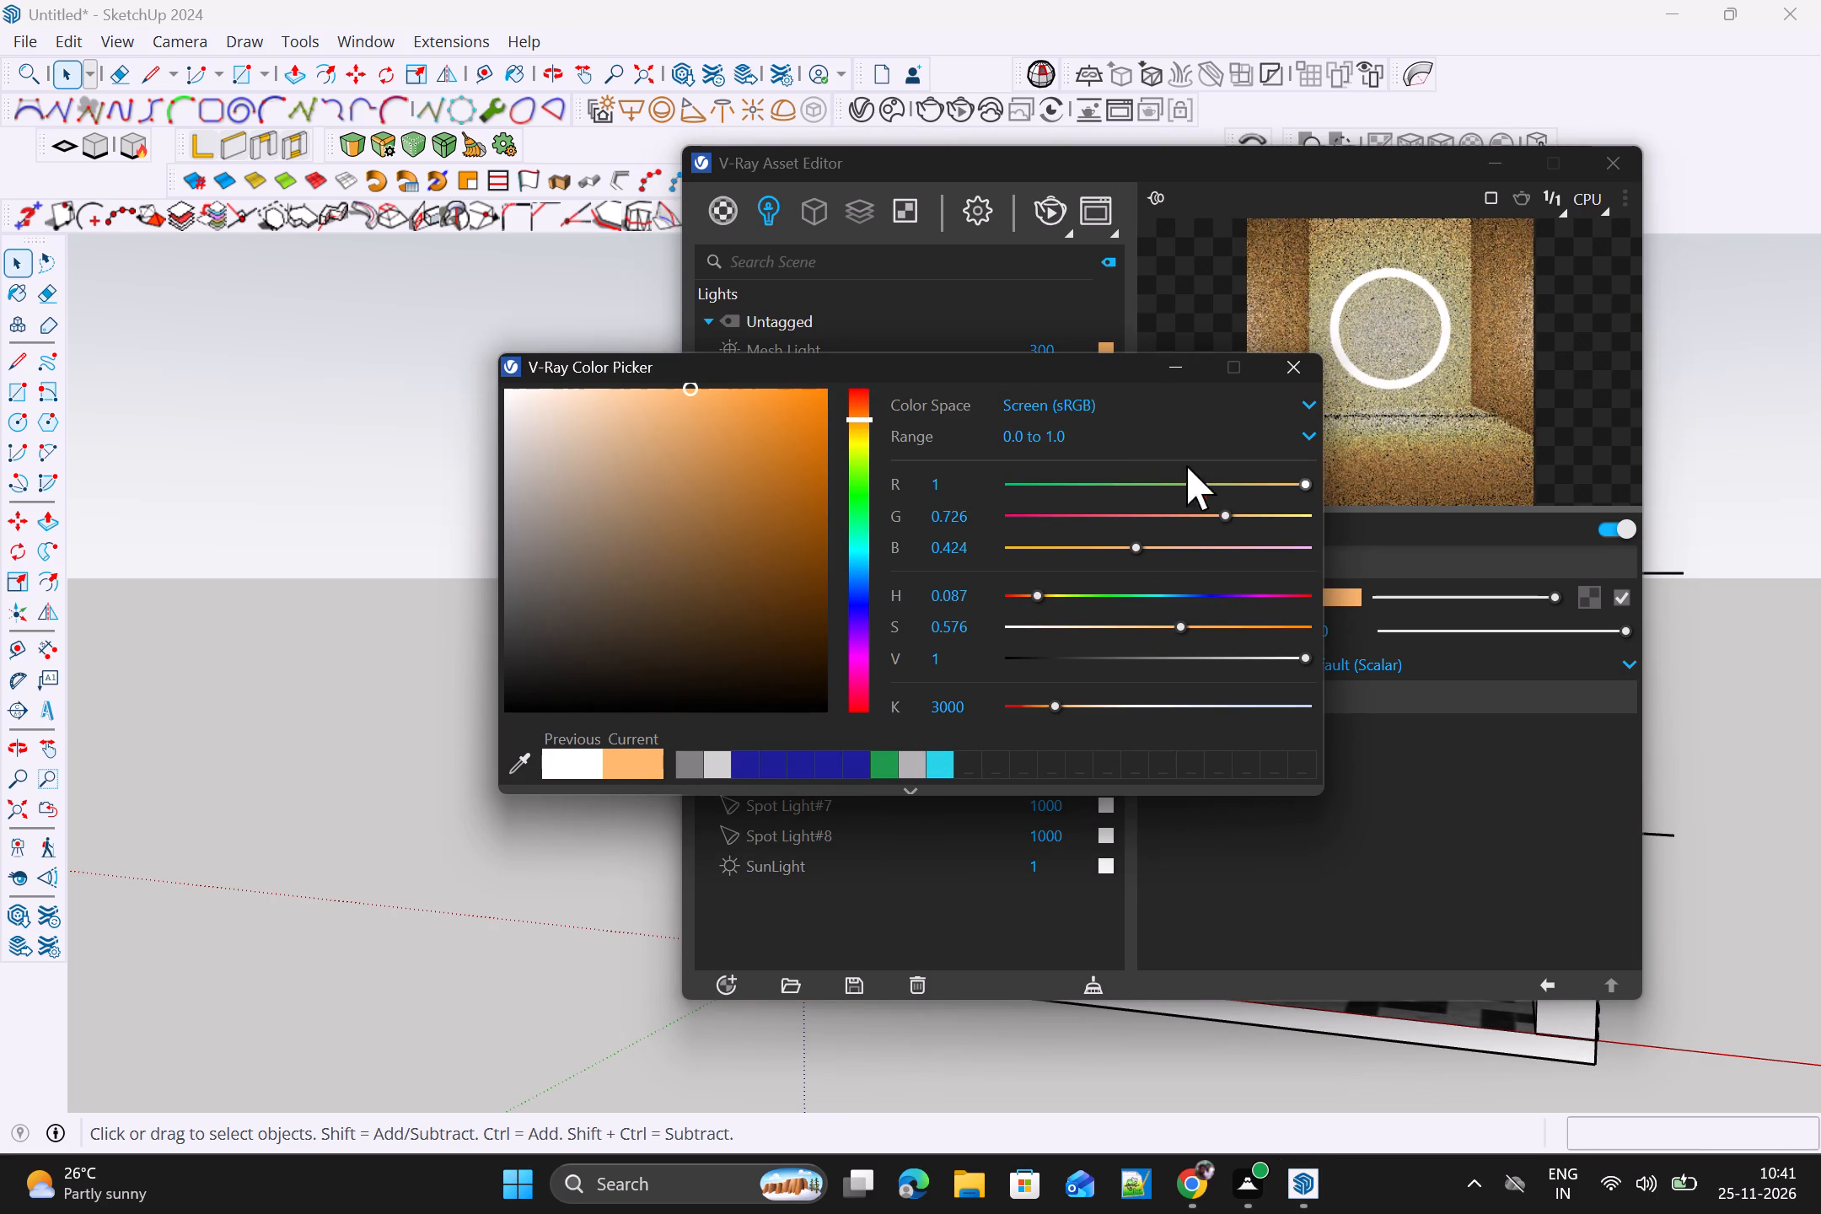
click(1282, 376)
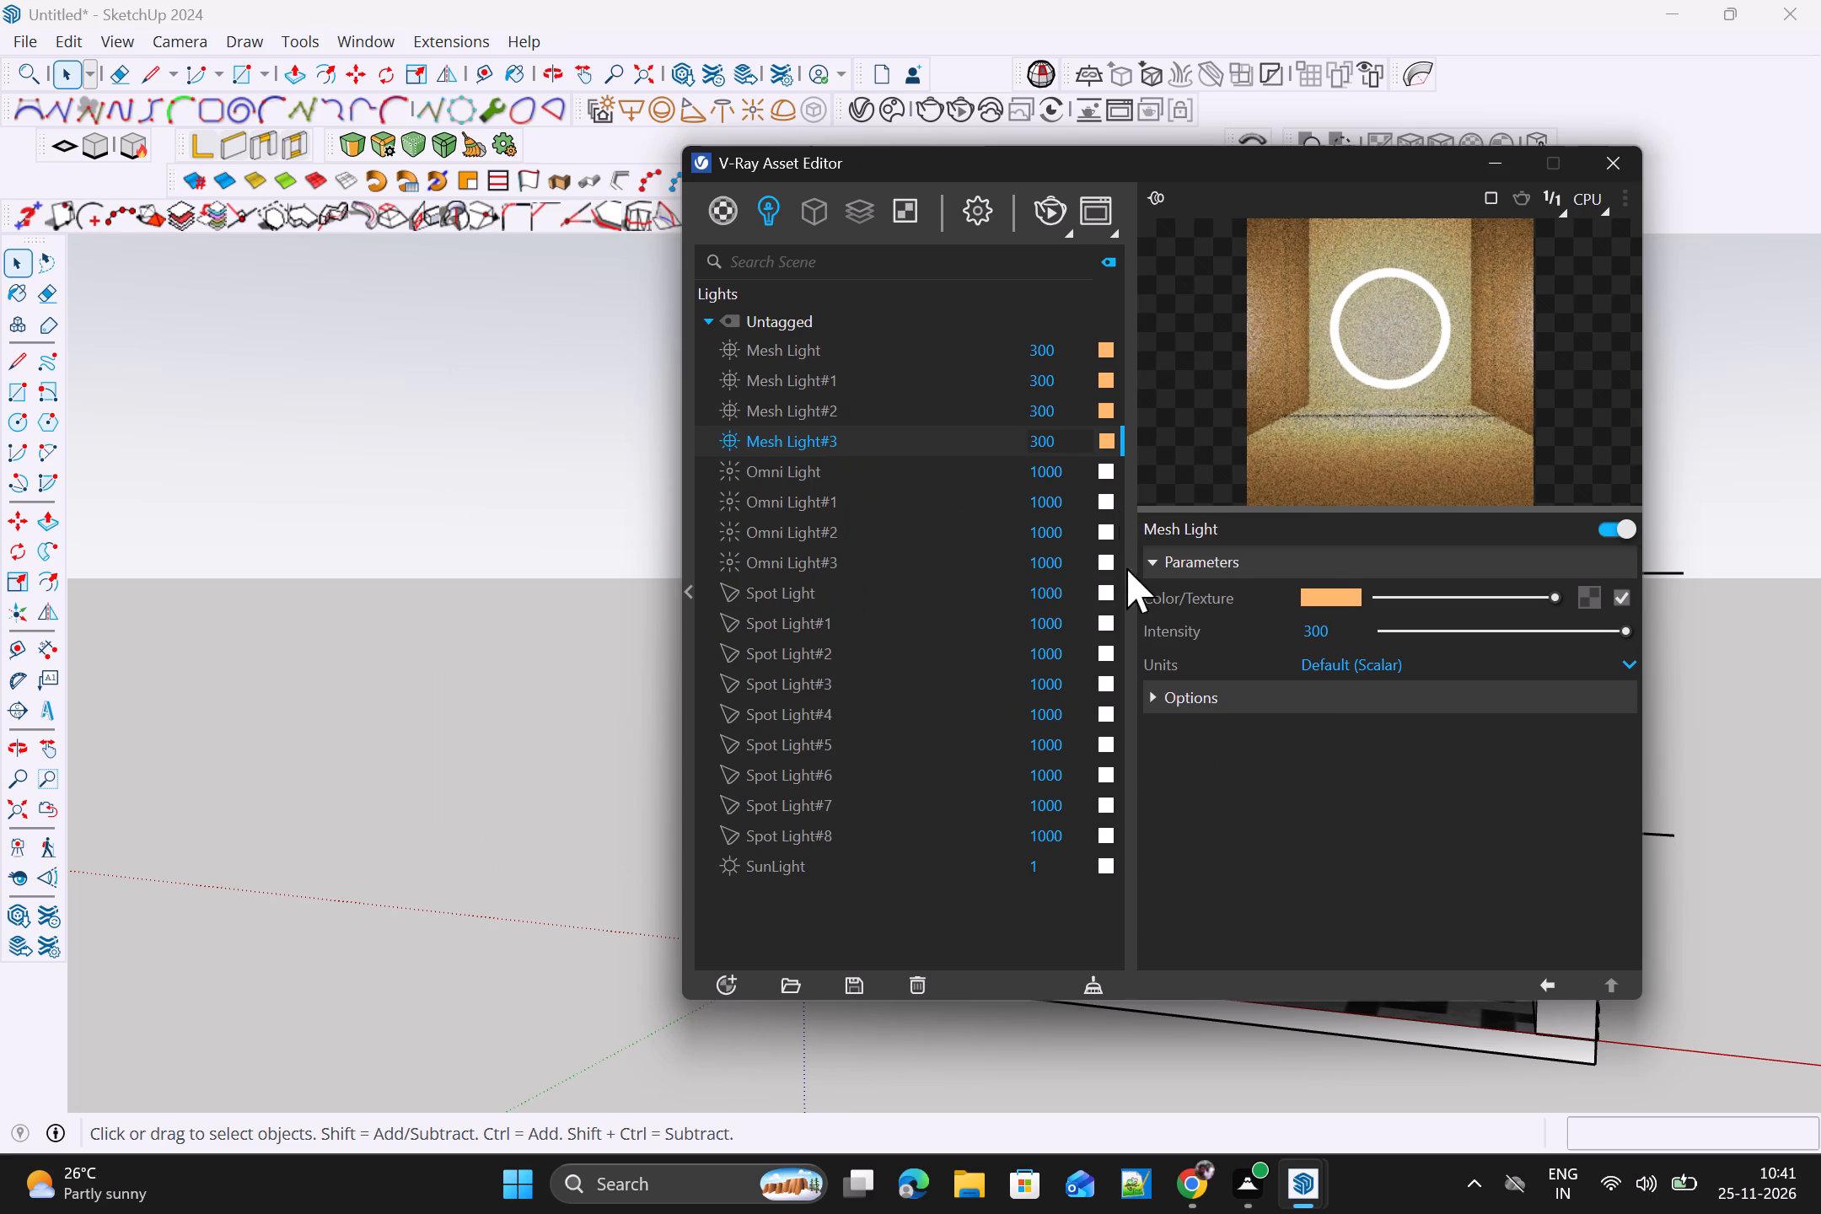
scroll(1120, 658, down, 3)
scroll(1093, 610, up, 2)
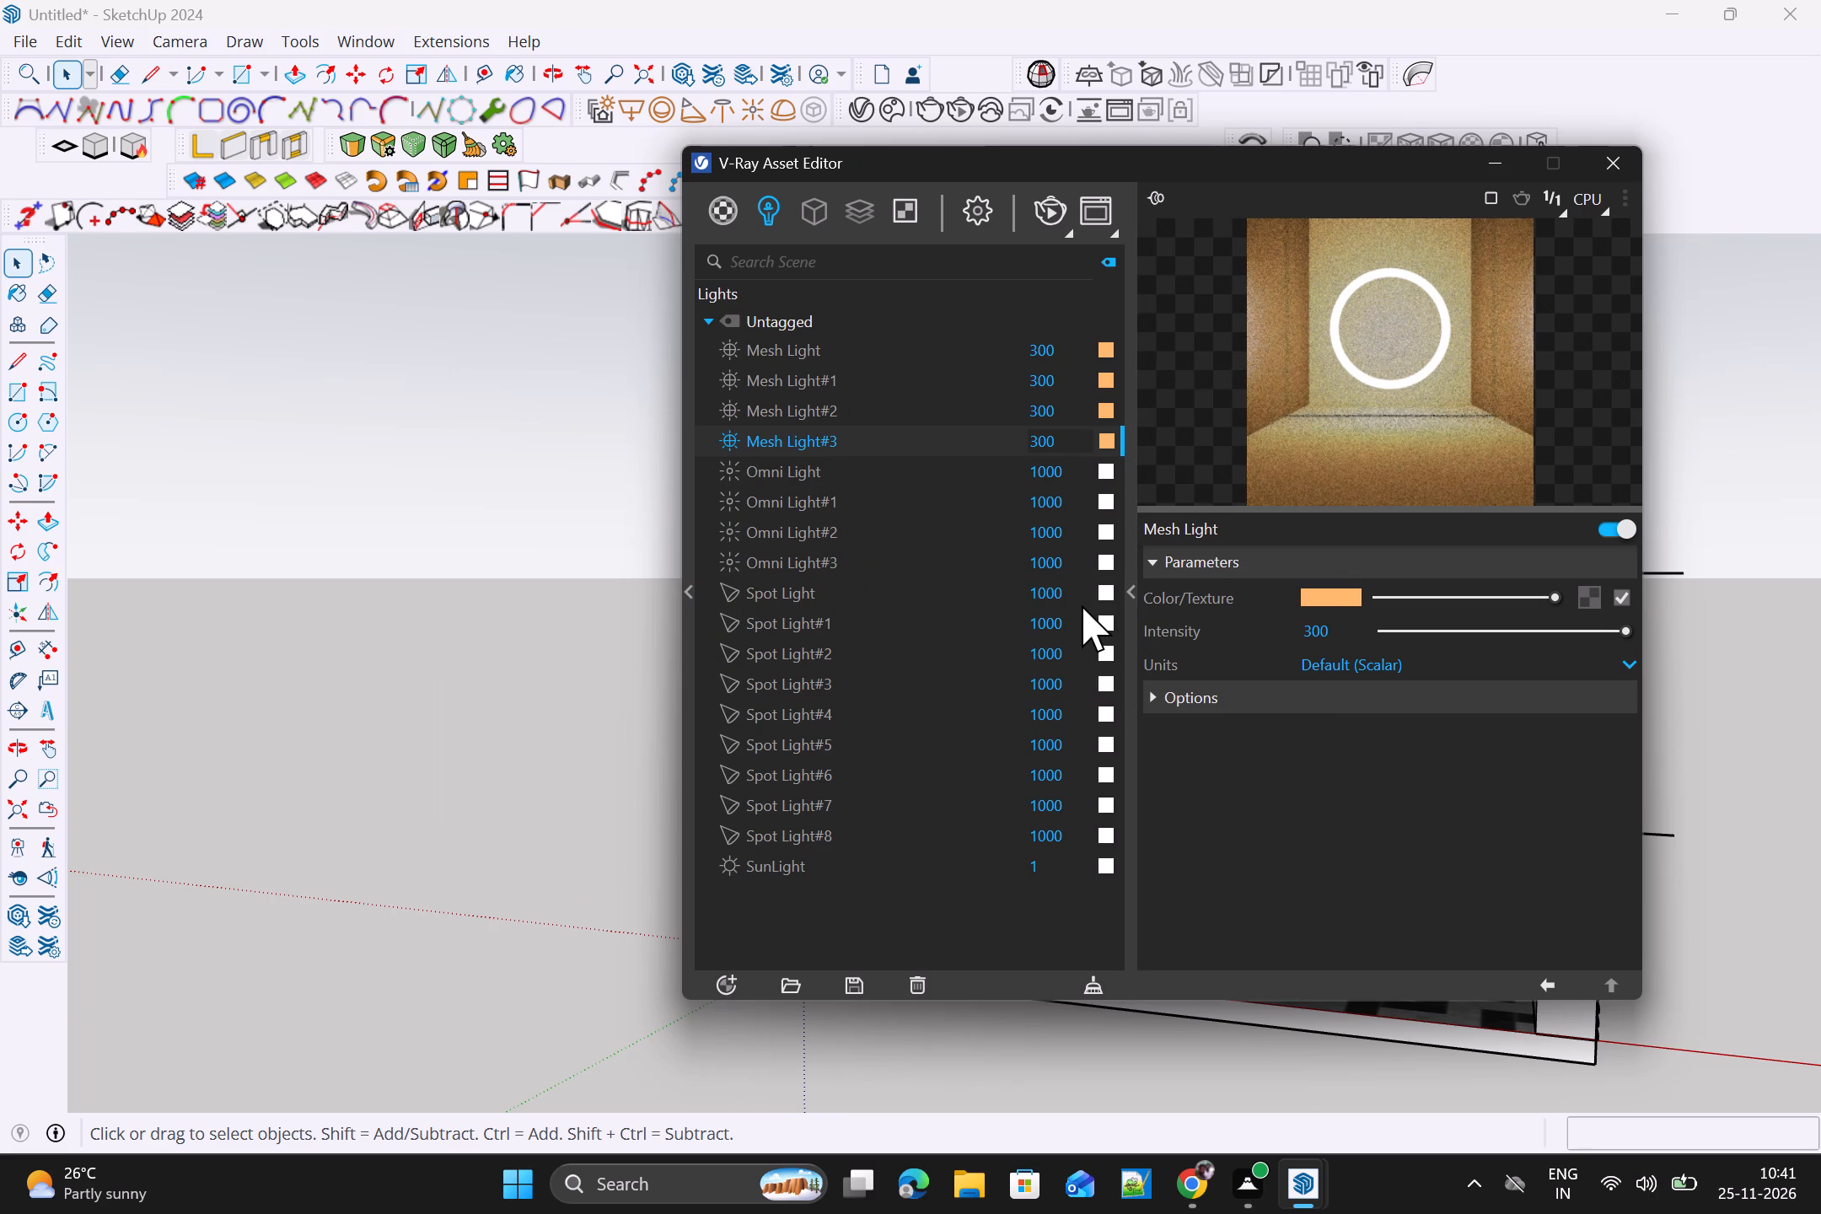
Set the SunLight intensity to 0 and close the V-Ray Asset Editor.
scroll(1081, 605, up, 2)
click(1037, 873)
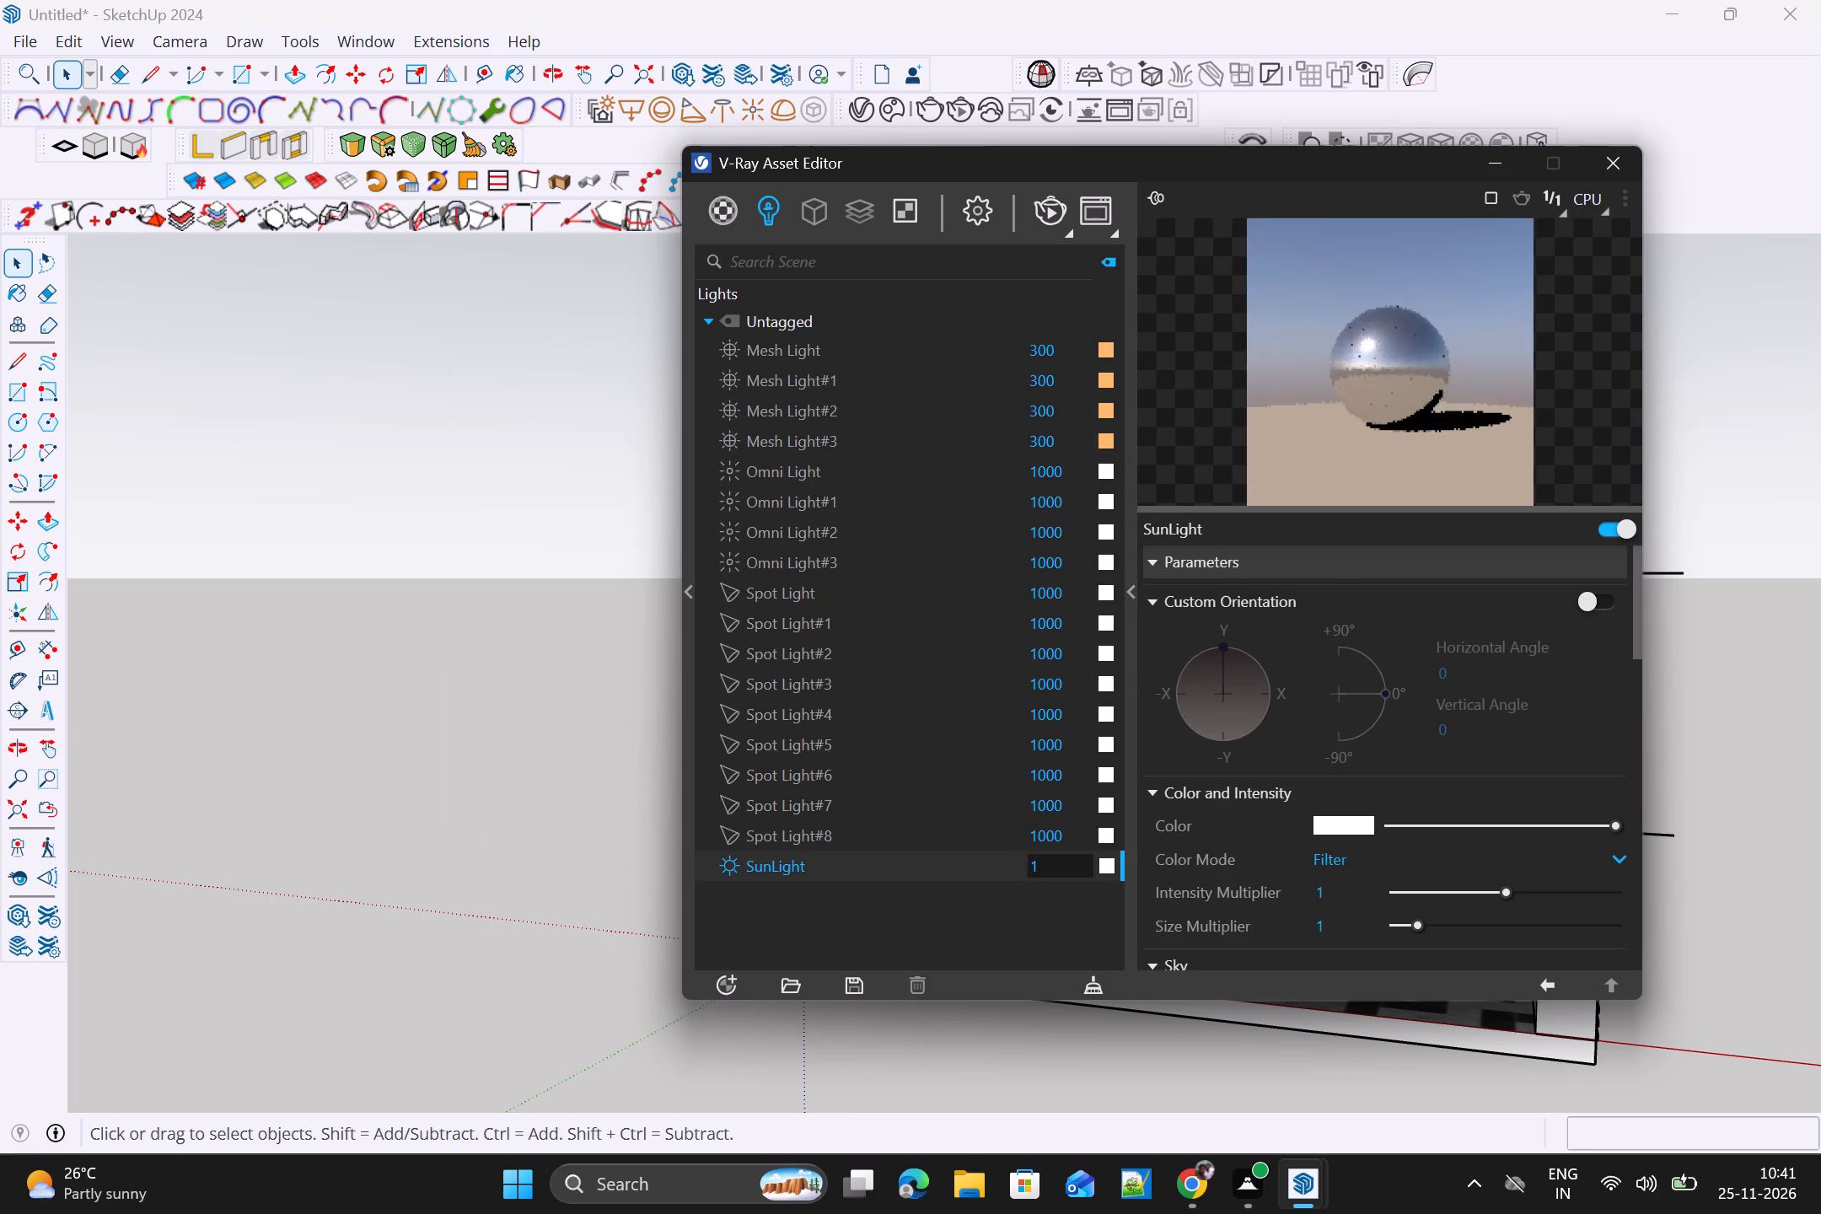
key(BackSpace)
key(0)
key(Return)
scroll(1029, 870, up, 1)
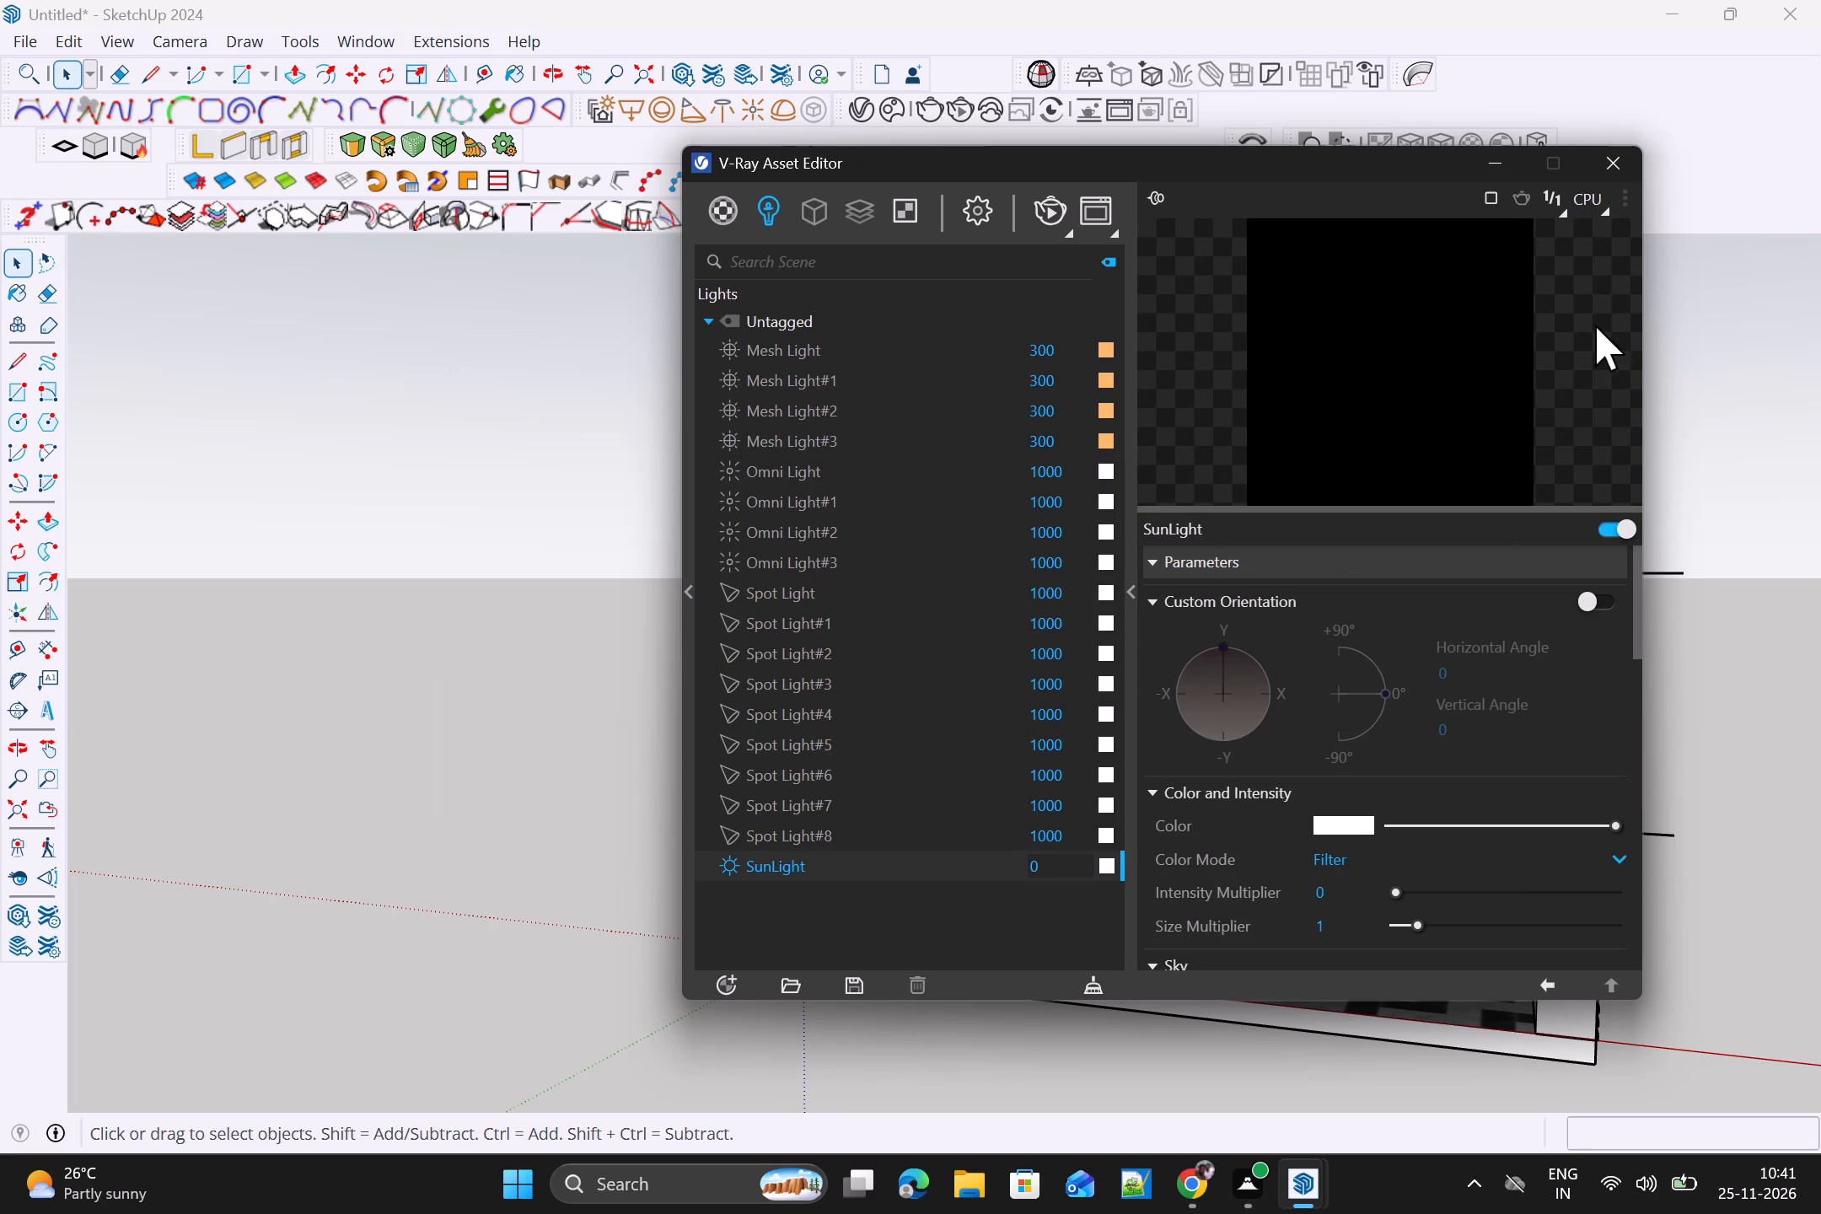
click(1614, 167)
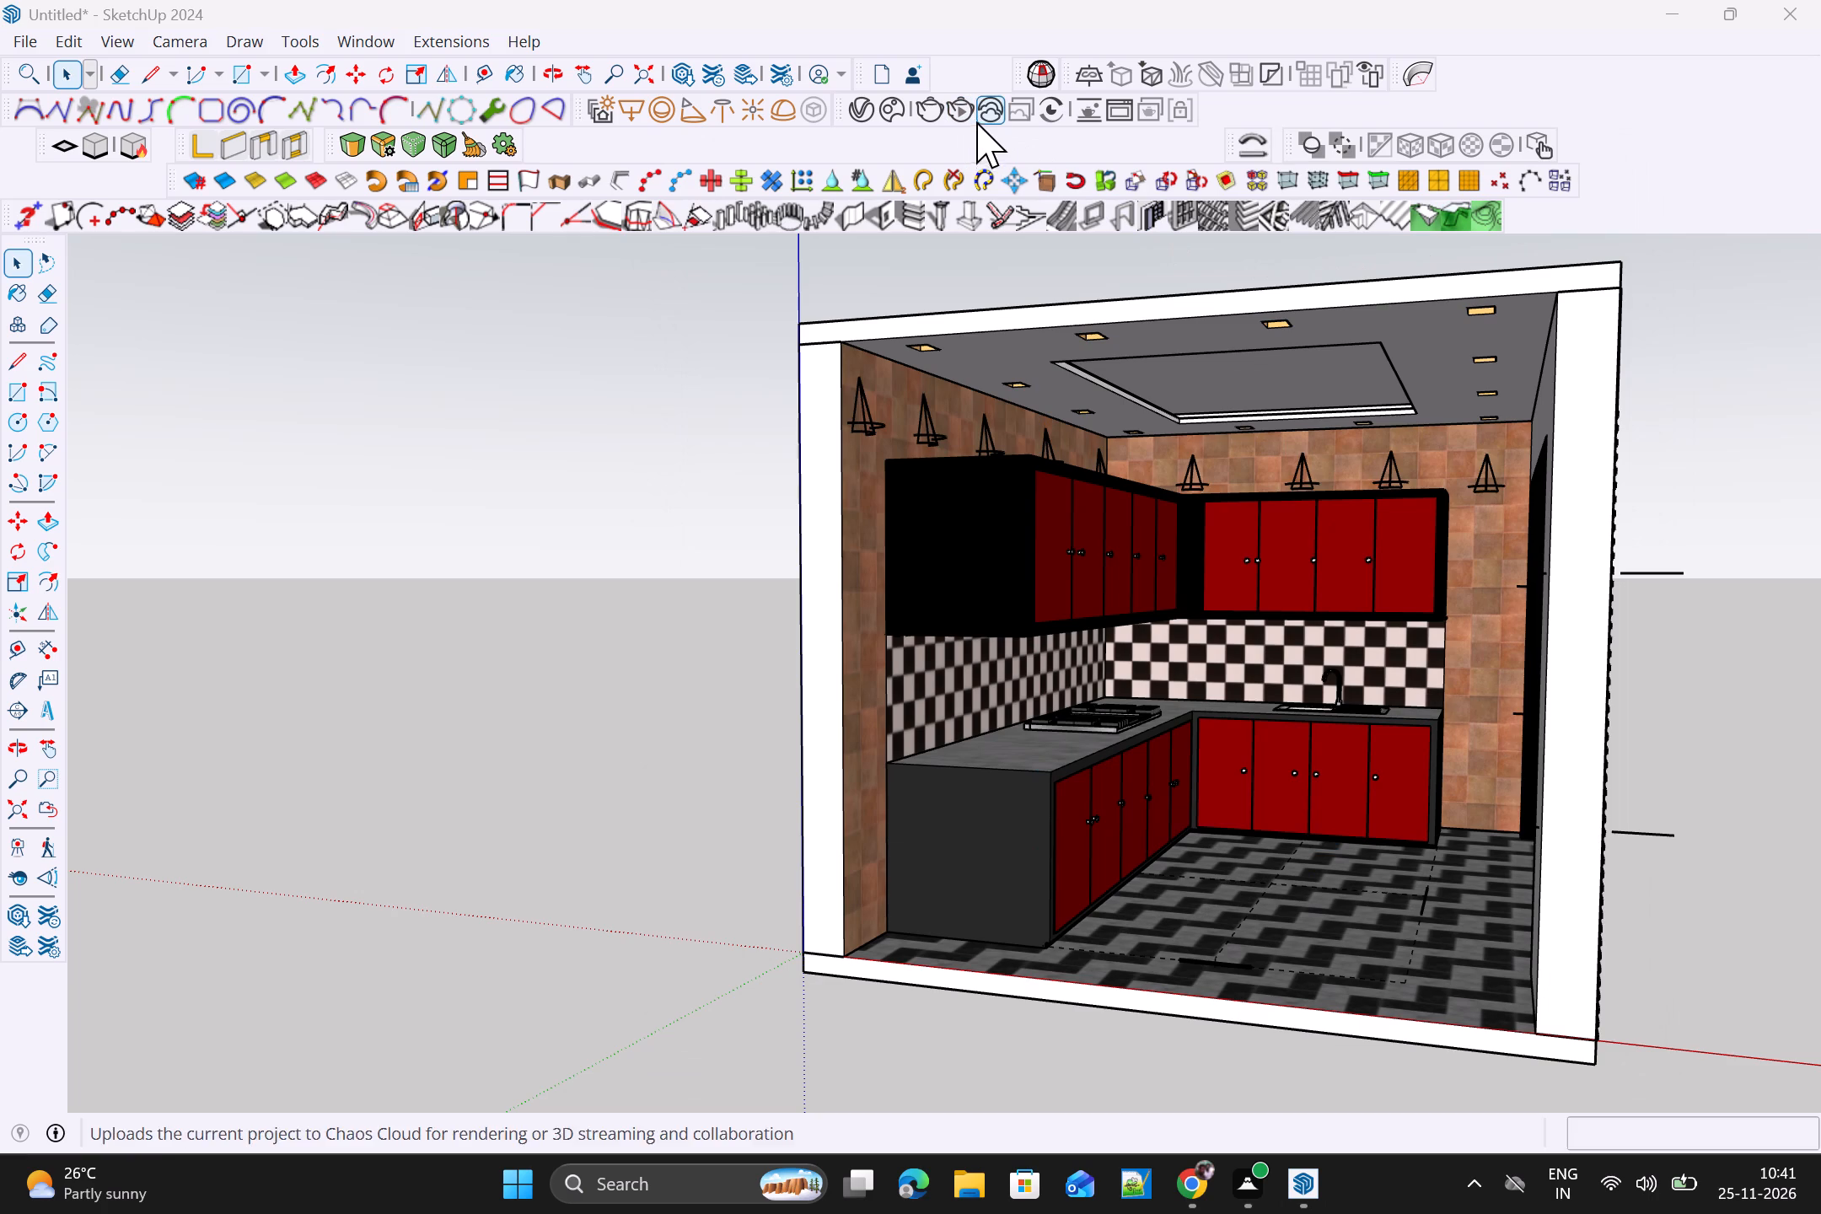
Frame the kitchen through its open side, with the red cabinets, ceiling fixtures, wall spotlights and patterned floor in view.
scroll(1002, 429, down, 1)
middle_drag(1043, 545, 1108, 508)
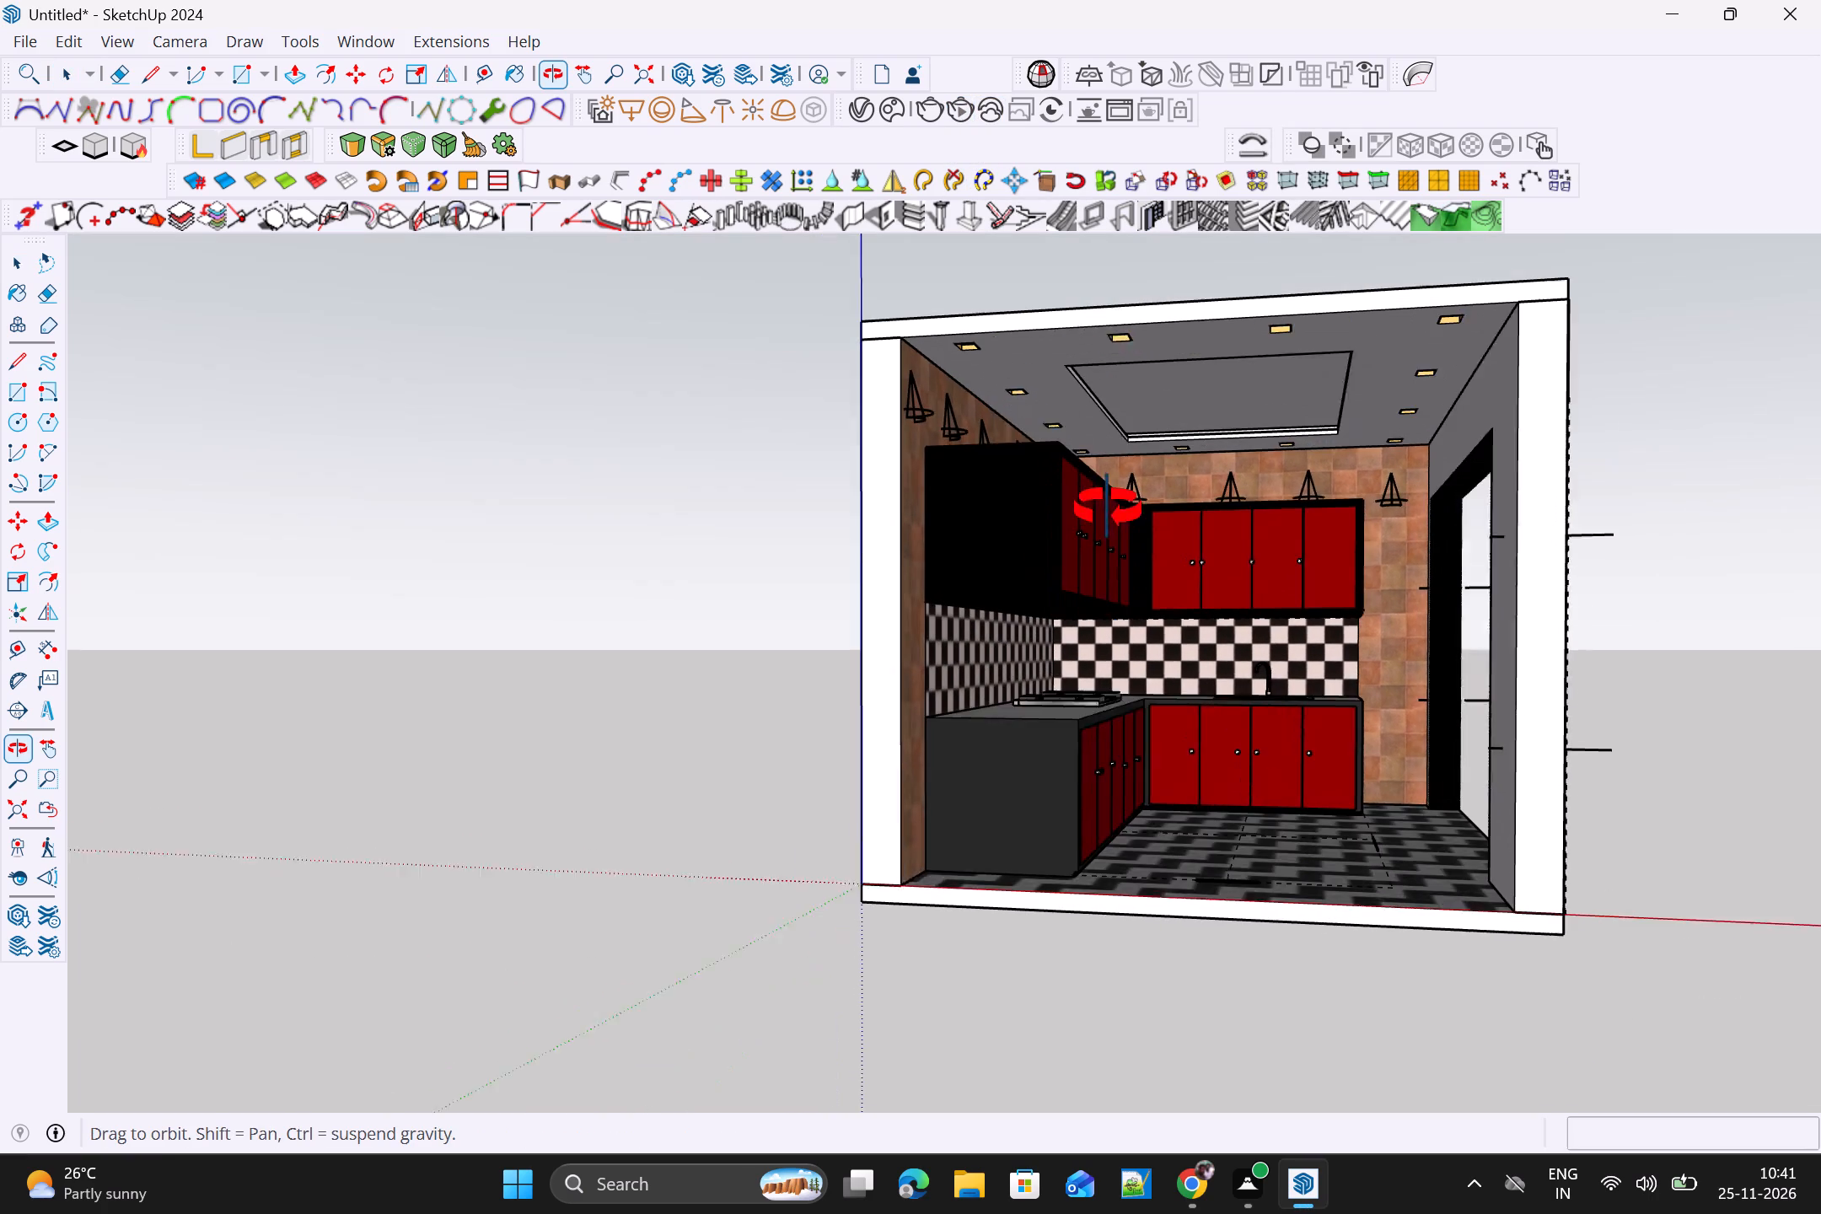
middle_drag(1108, 508, 1104, 502)
middle_drag(1113, 501, 1128, 567)
scroll(1128, 561, up, 2)
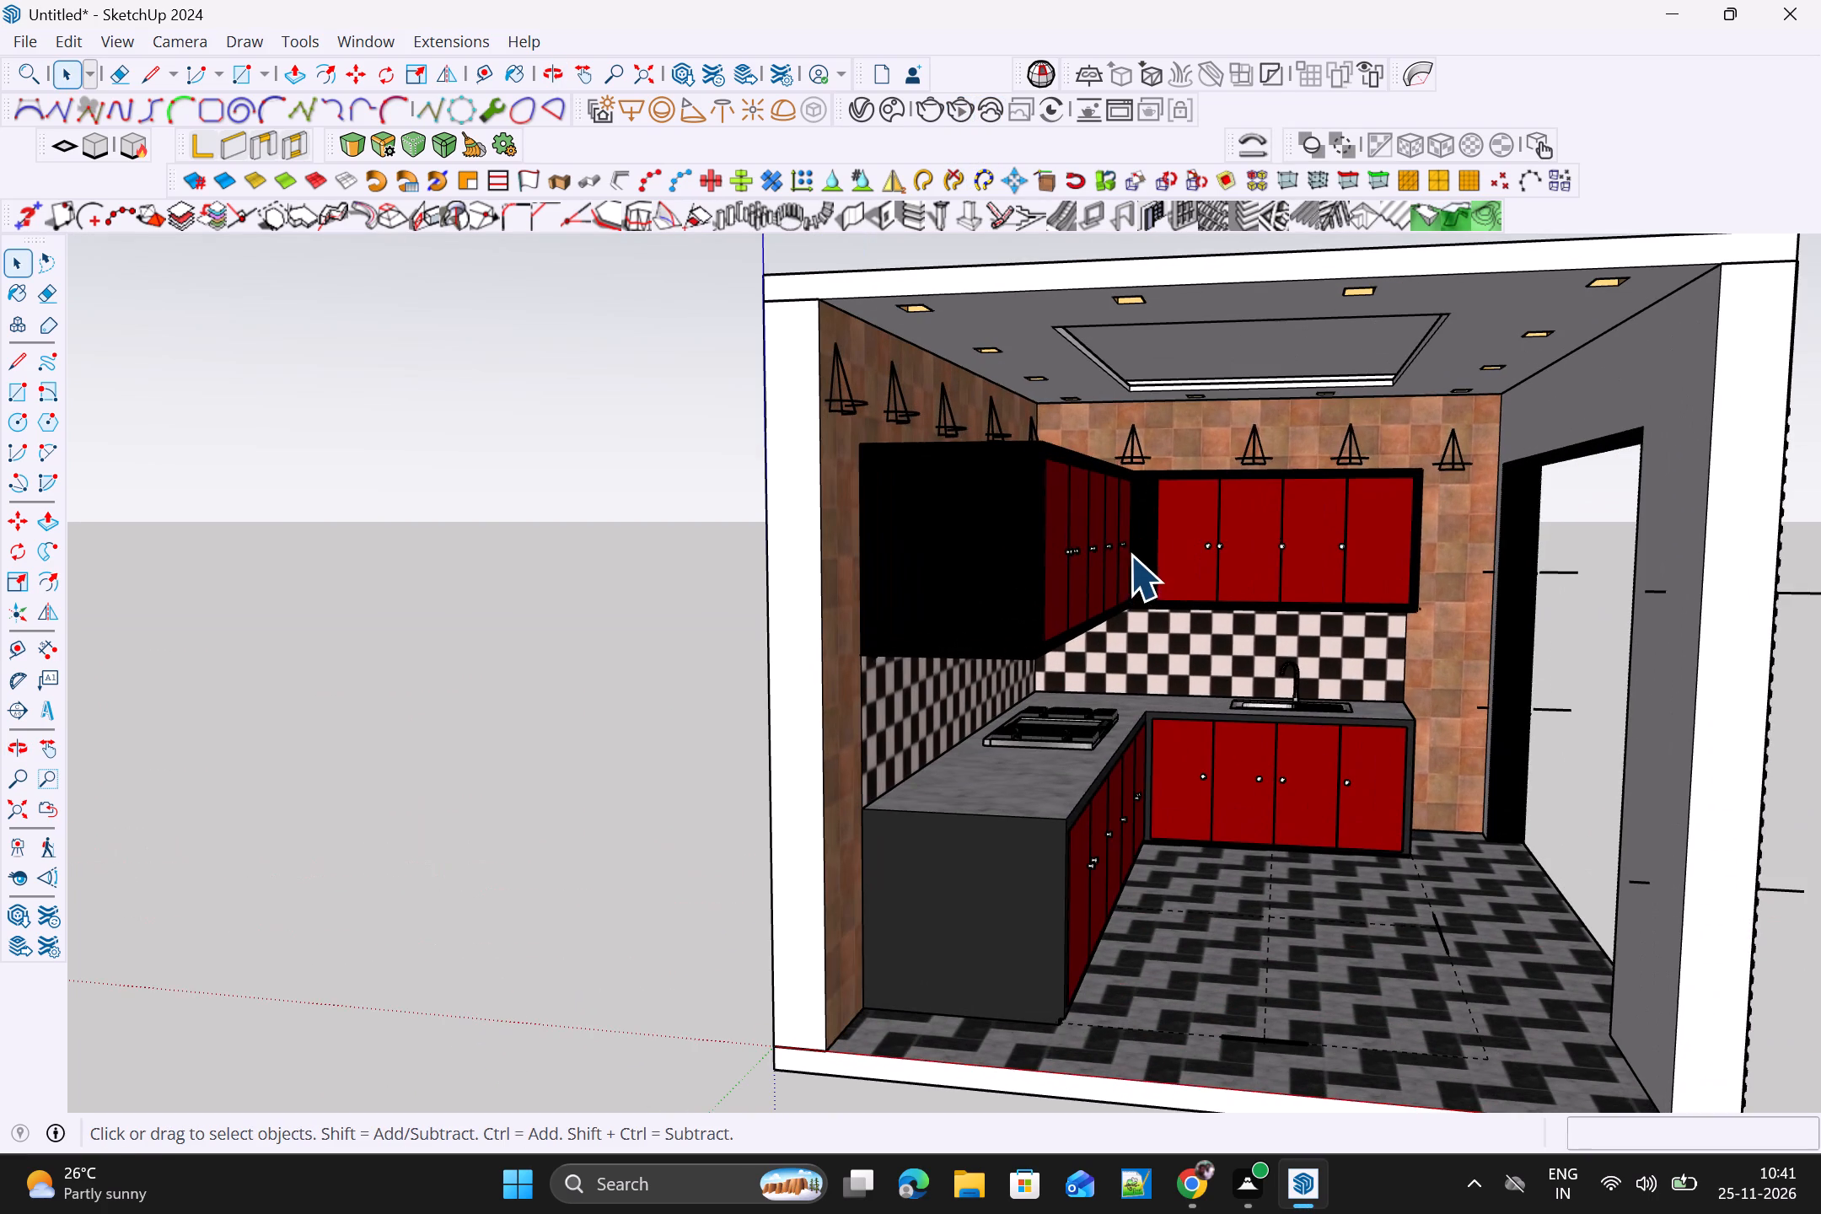
middle_click(1130, 555)
shift+middle_drag(1130, 545, 978, 529)
middle_drag(974, 544, 976, 550)
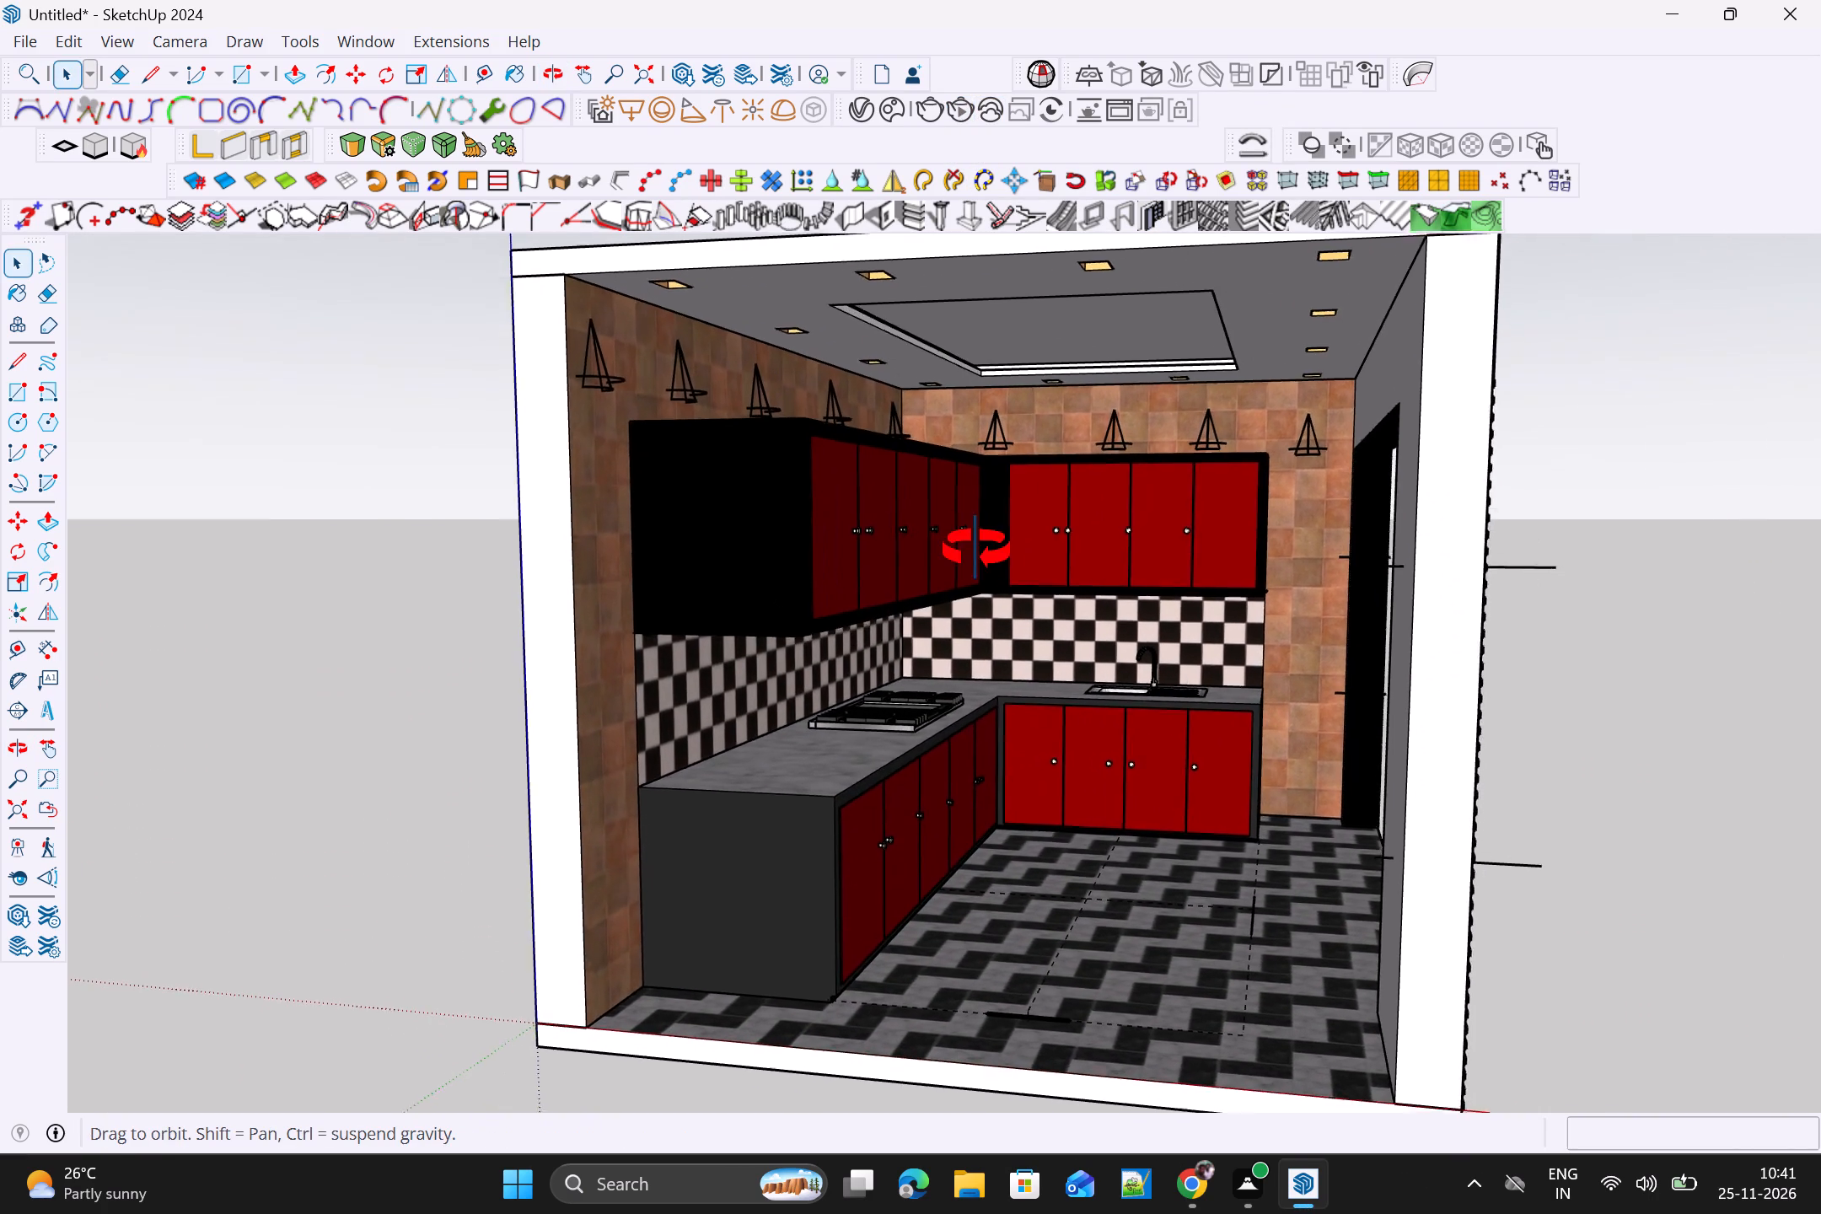
middle_drag(976, 550, 1001, 560)
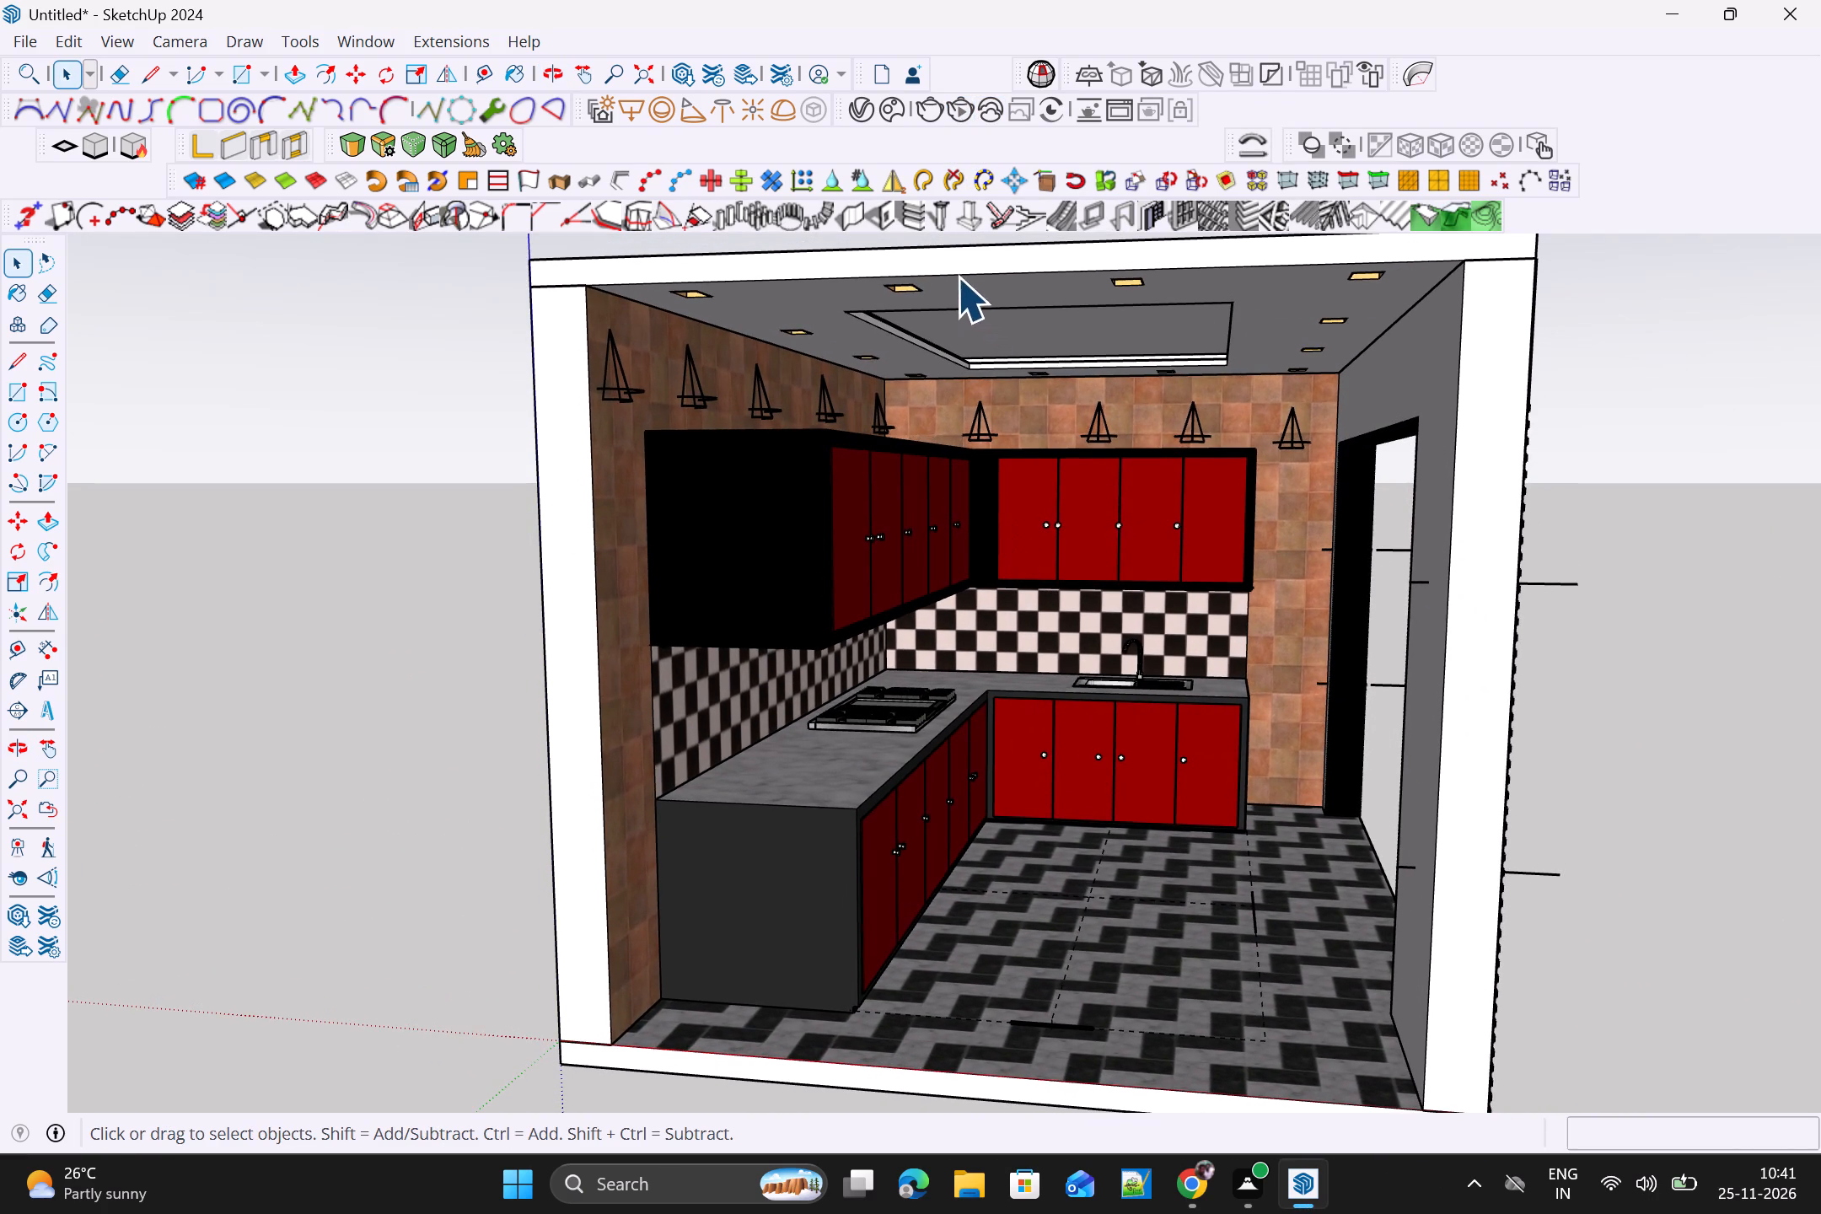
middle_drag(973, 424, 984, 419)
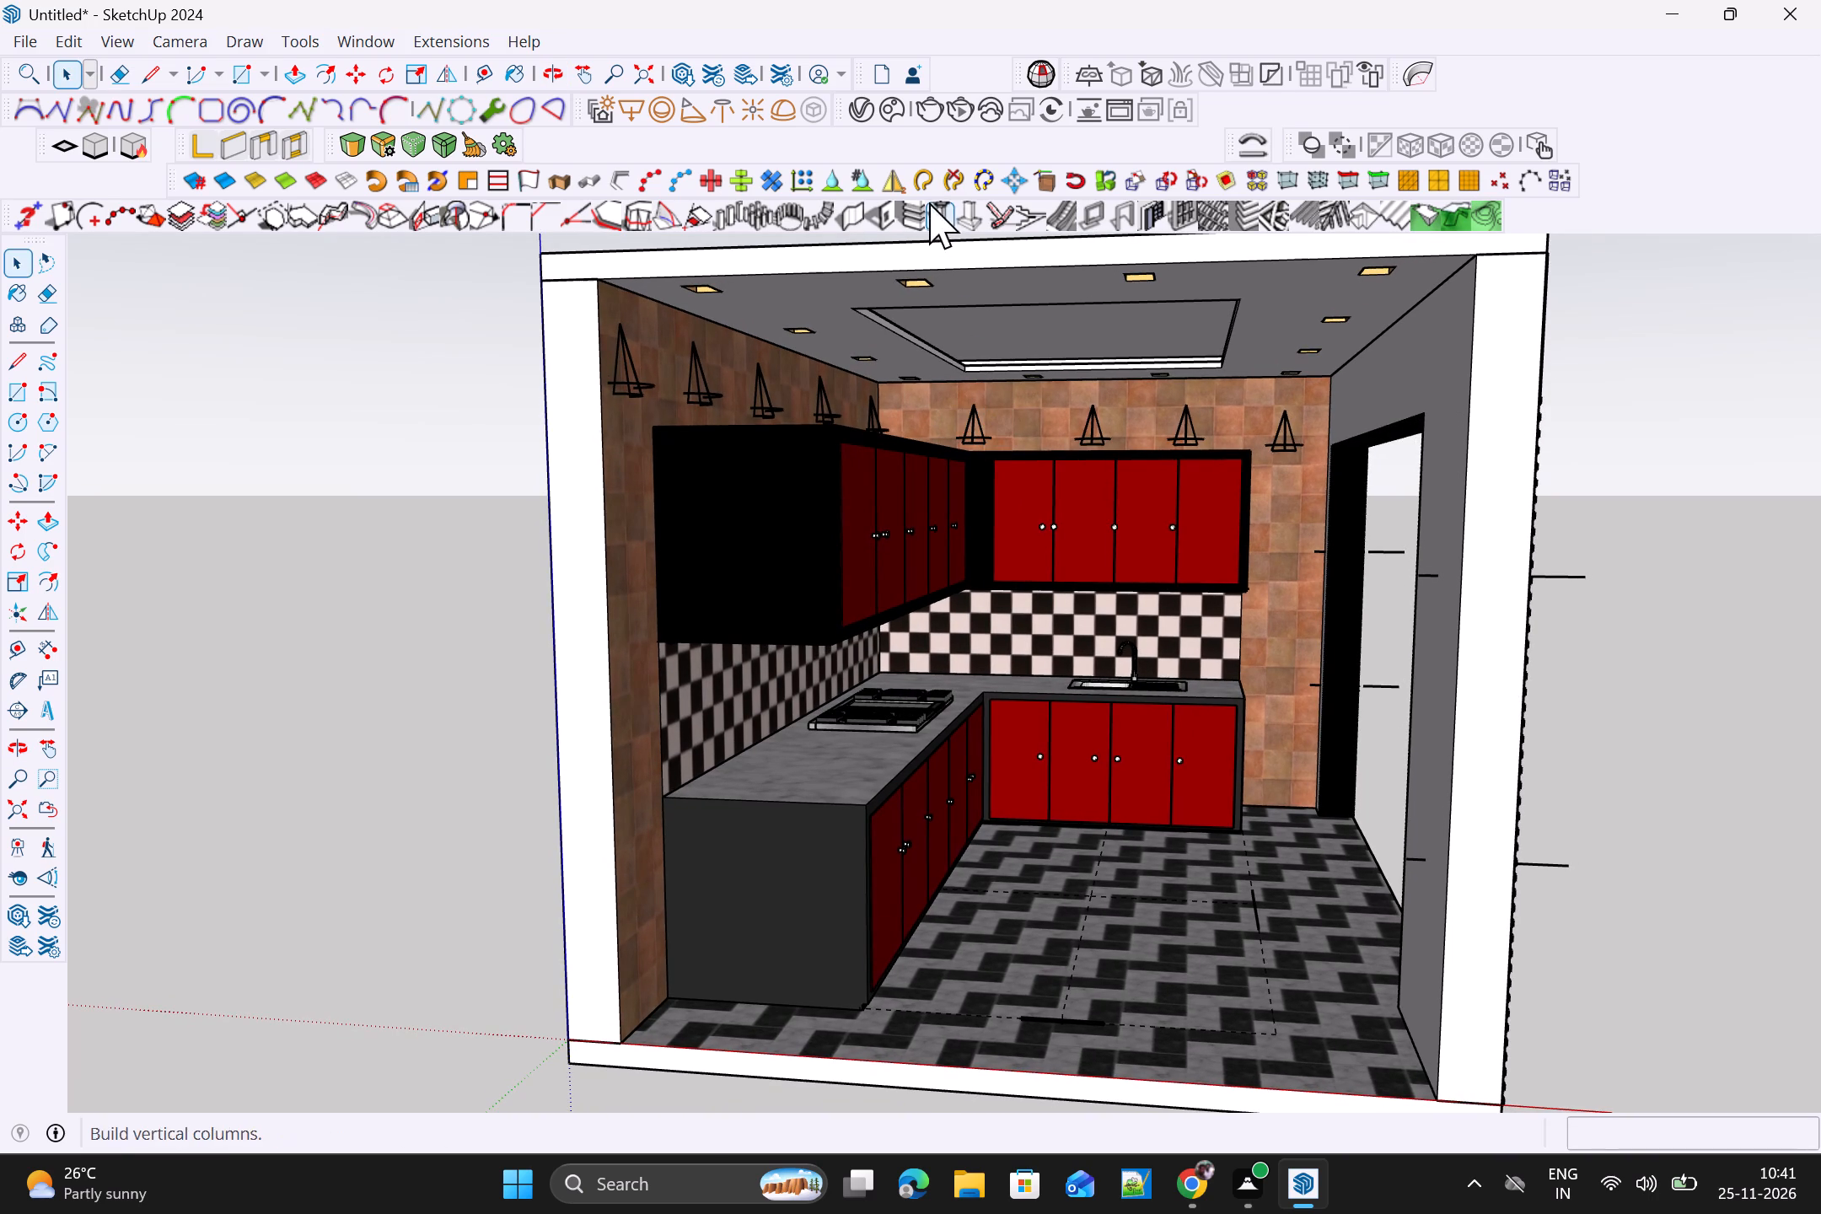
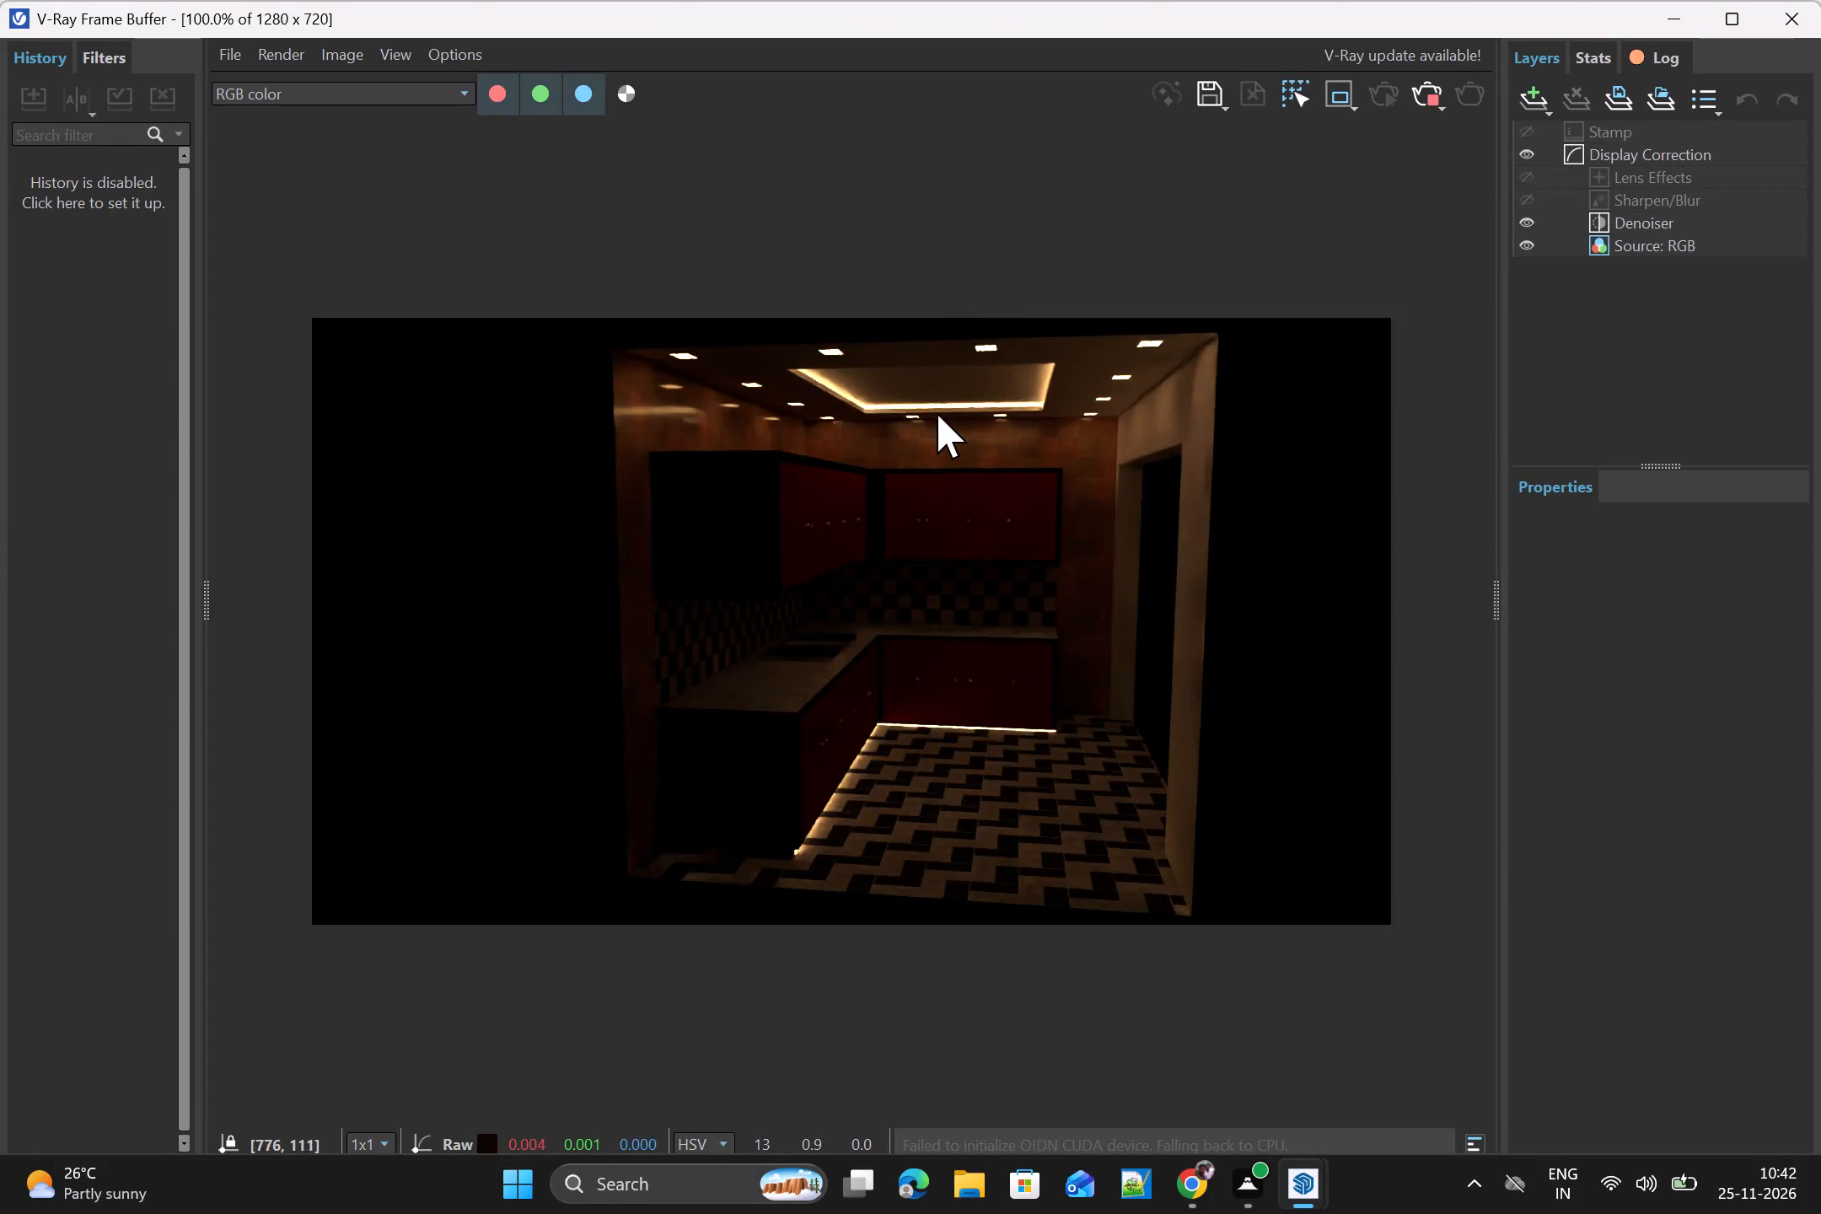
Inspect the rendered kitchen up close, stop the interactive render and close the frame buffer.
scroll(934, 412, up, 4)
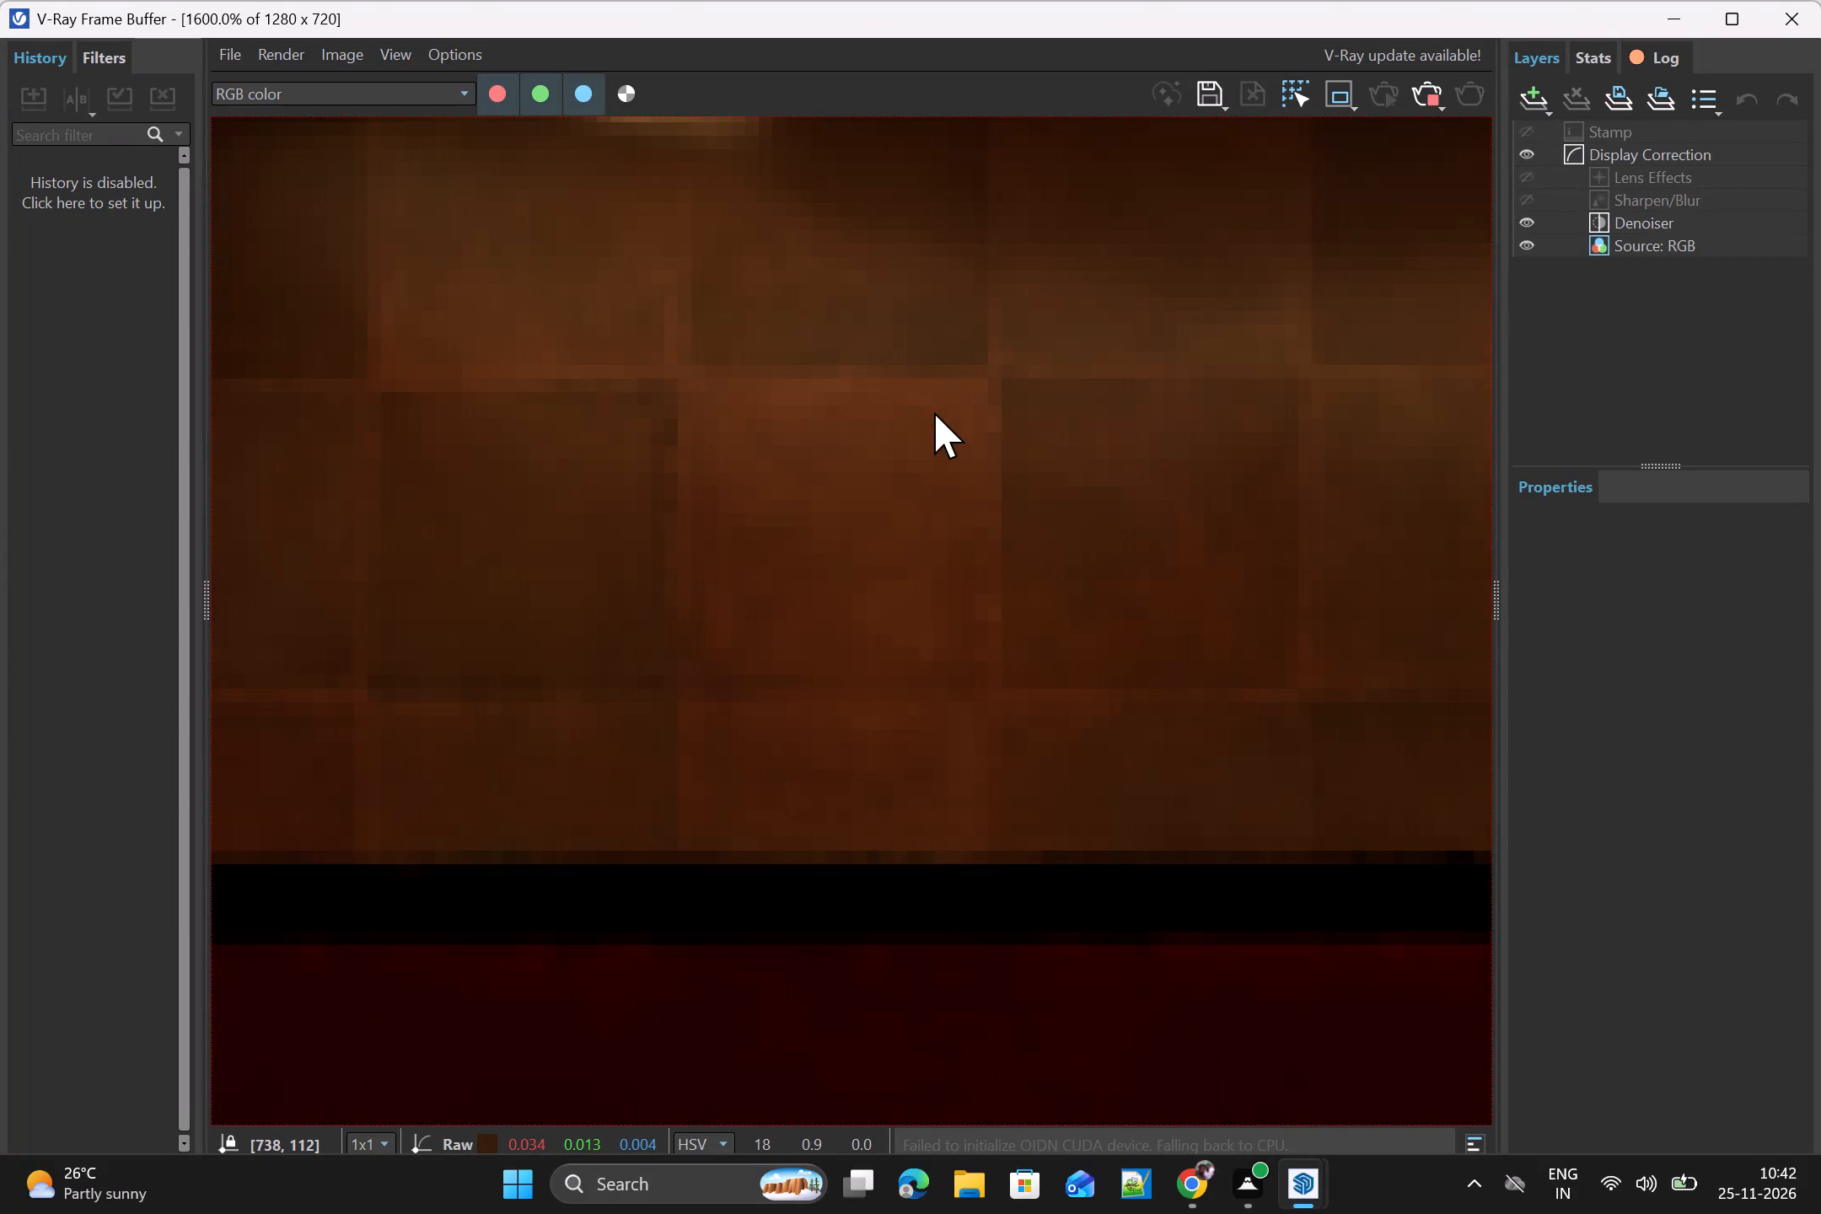
scroll(934, 412, down, 4)
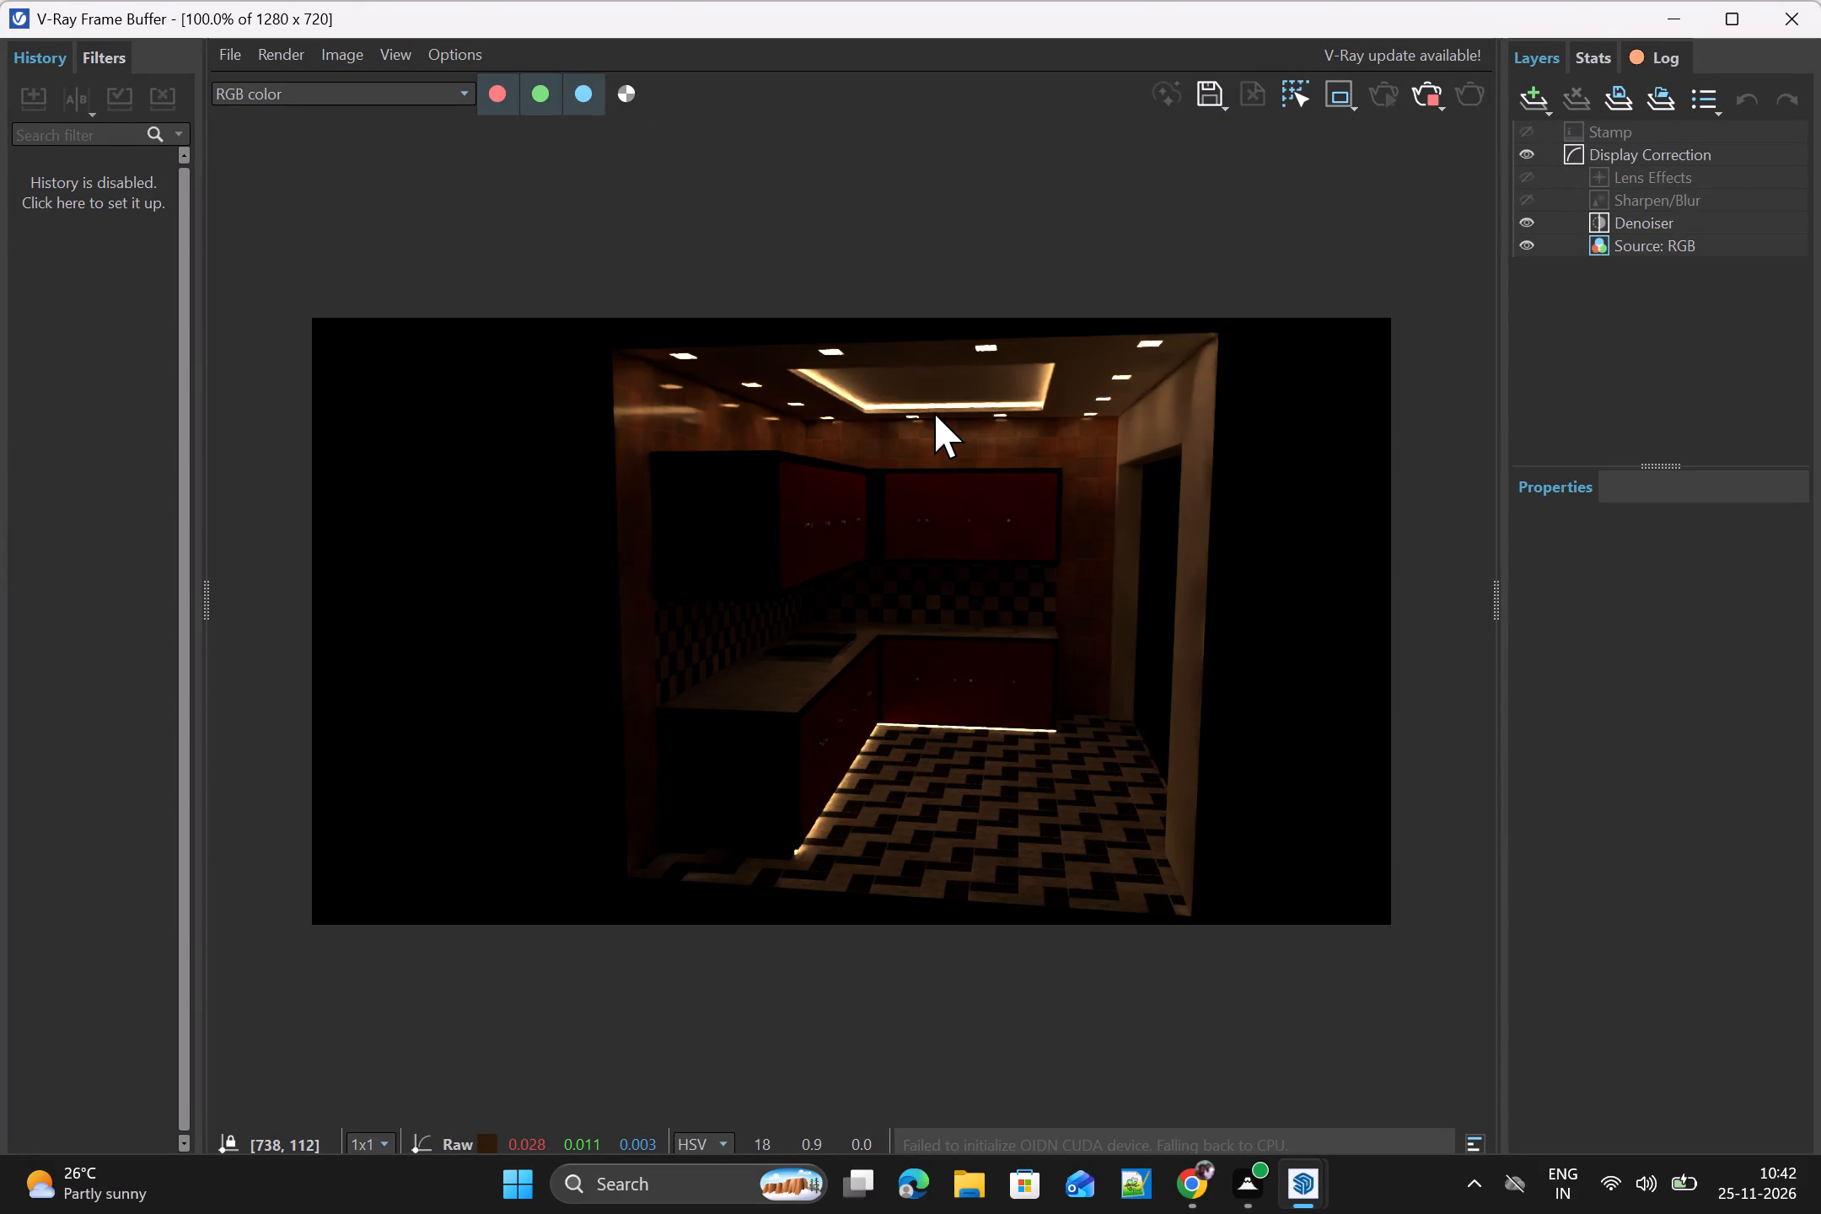
click(1430, 90)
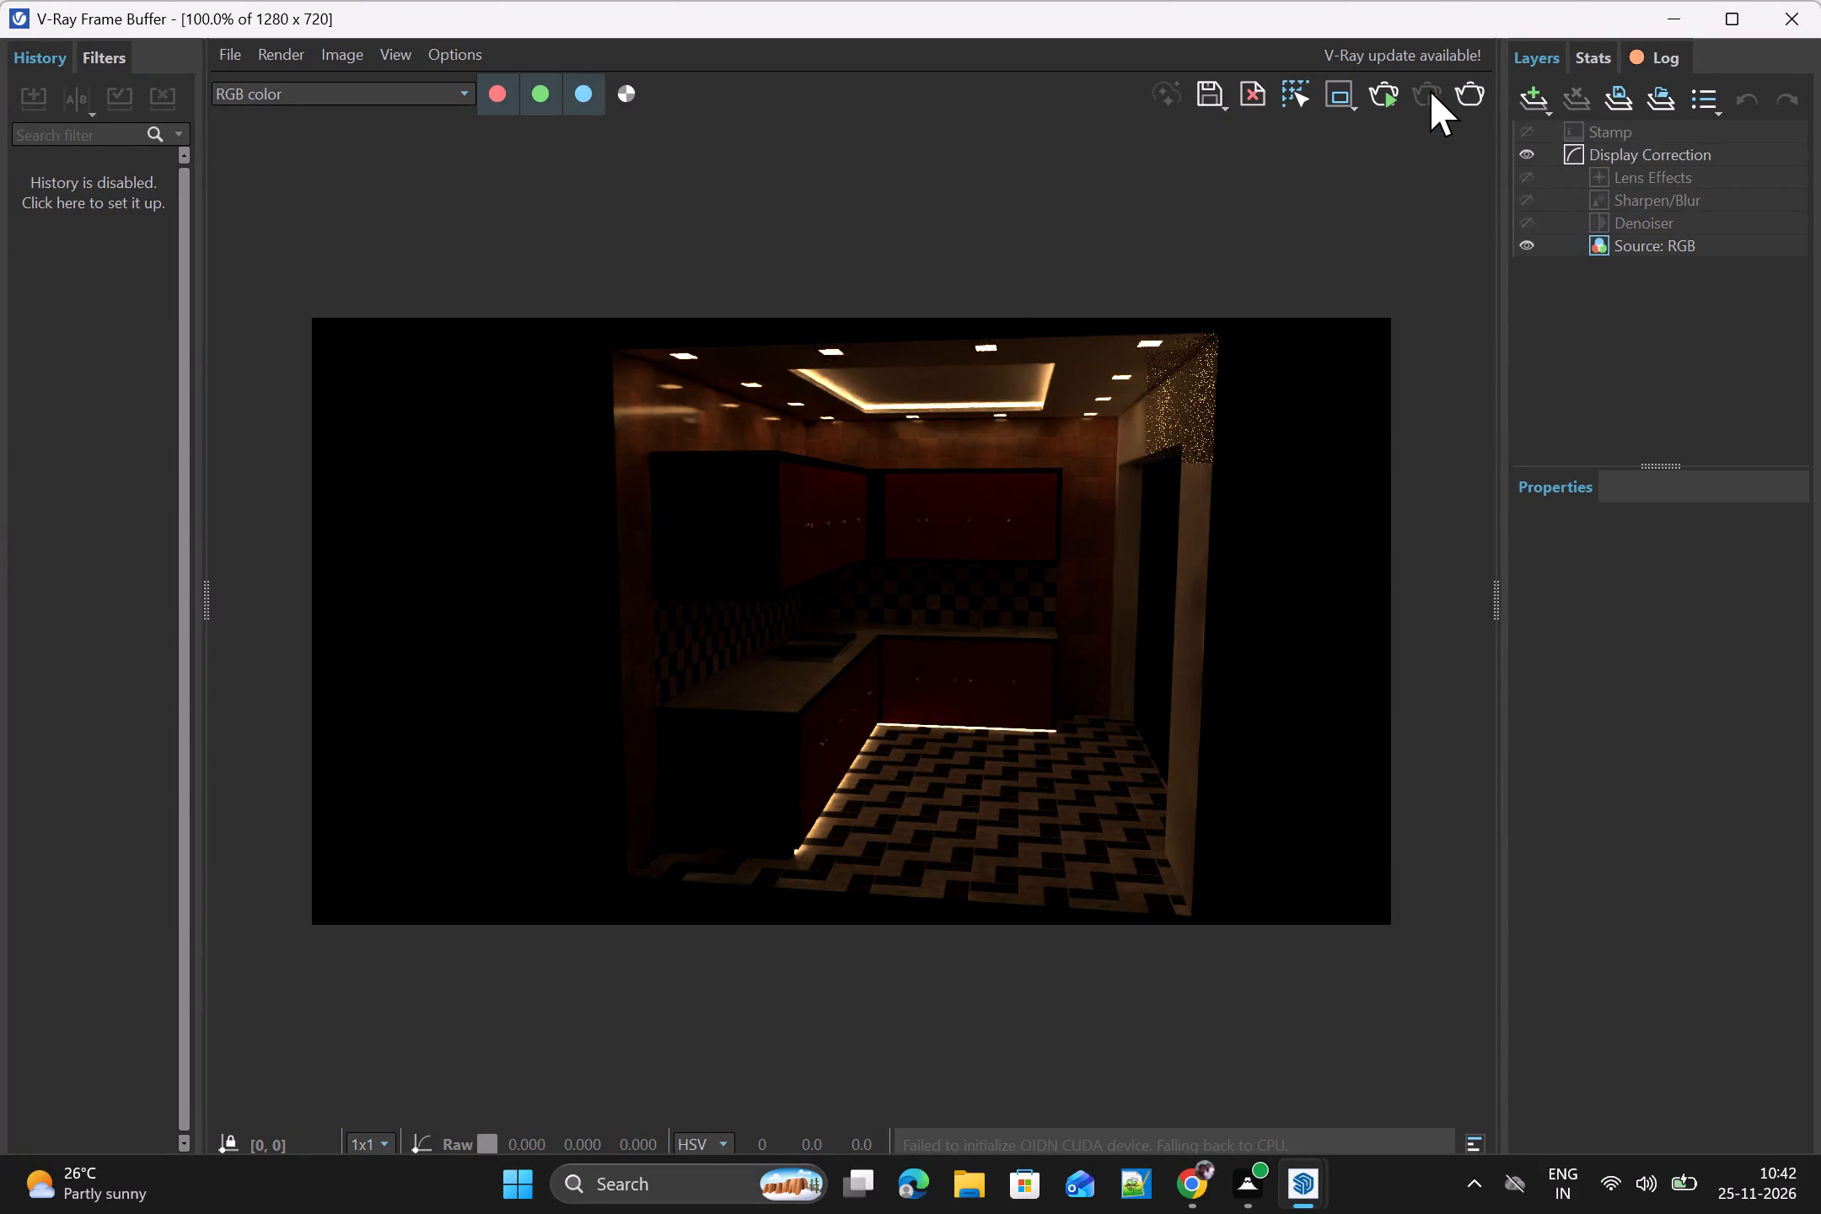
click(1781, 13)
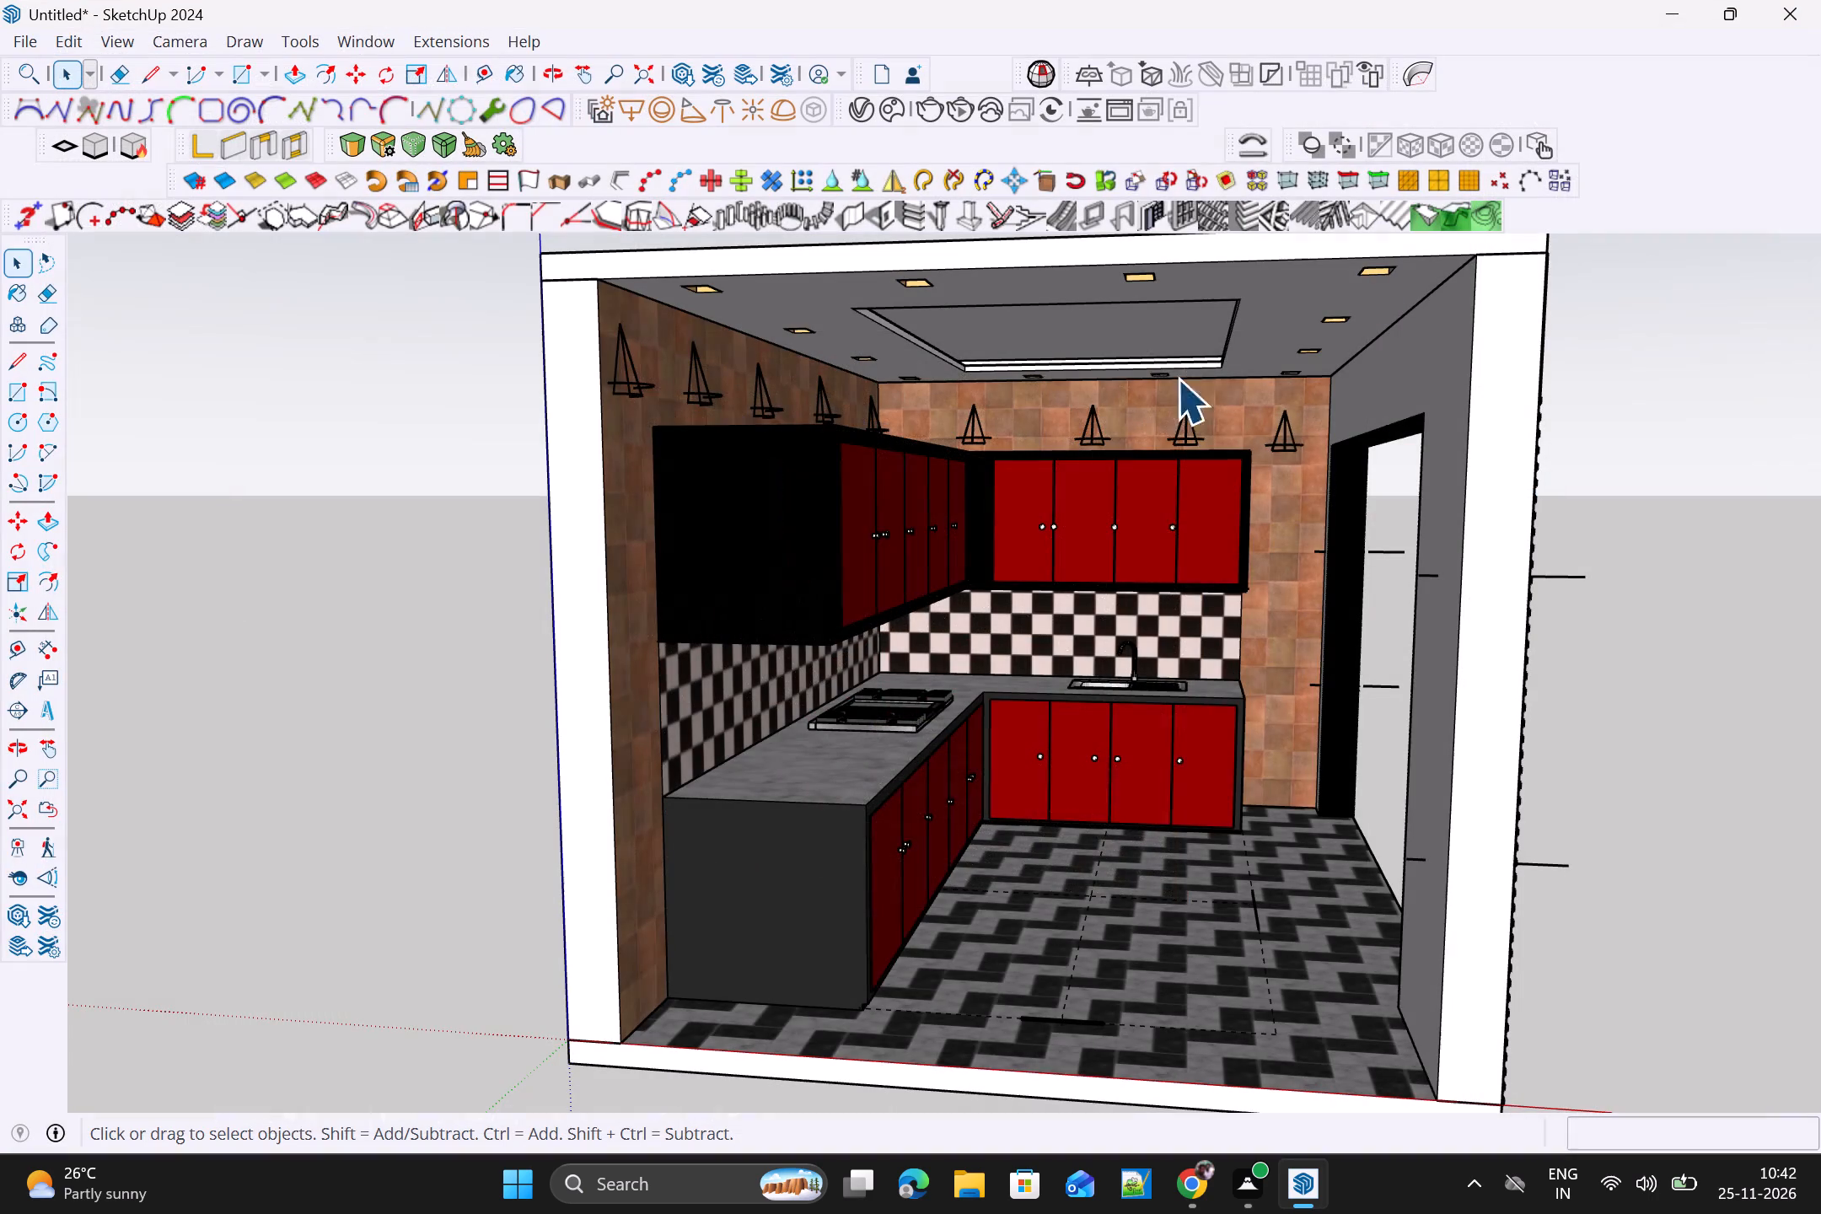
Delete the four spotlights along the kitchen's back wall, above the red upper cabinets.
click(1276, 433)
click(1179, 432)
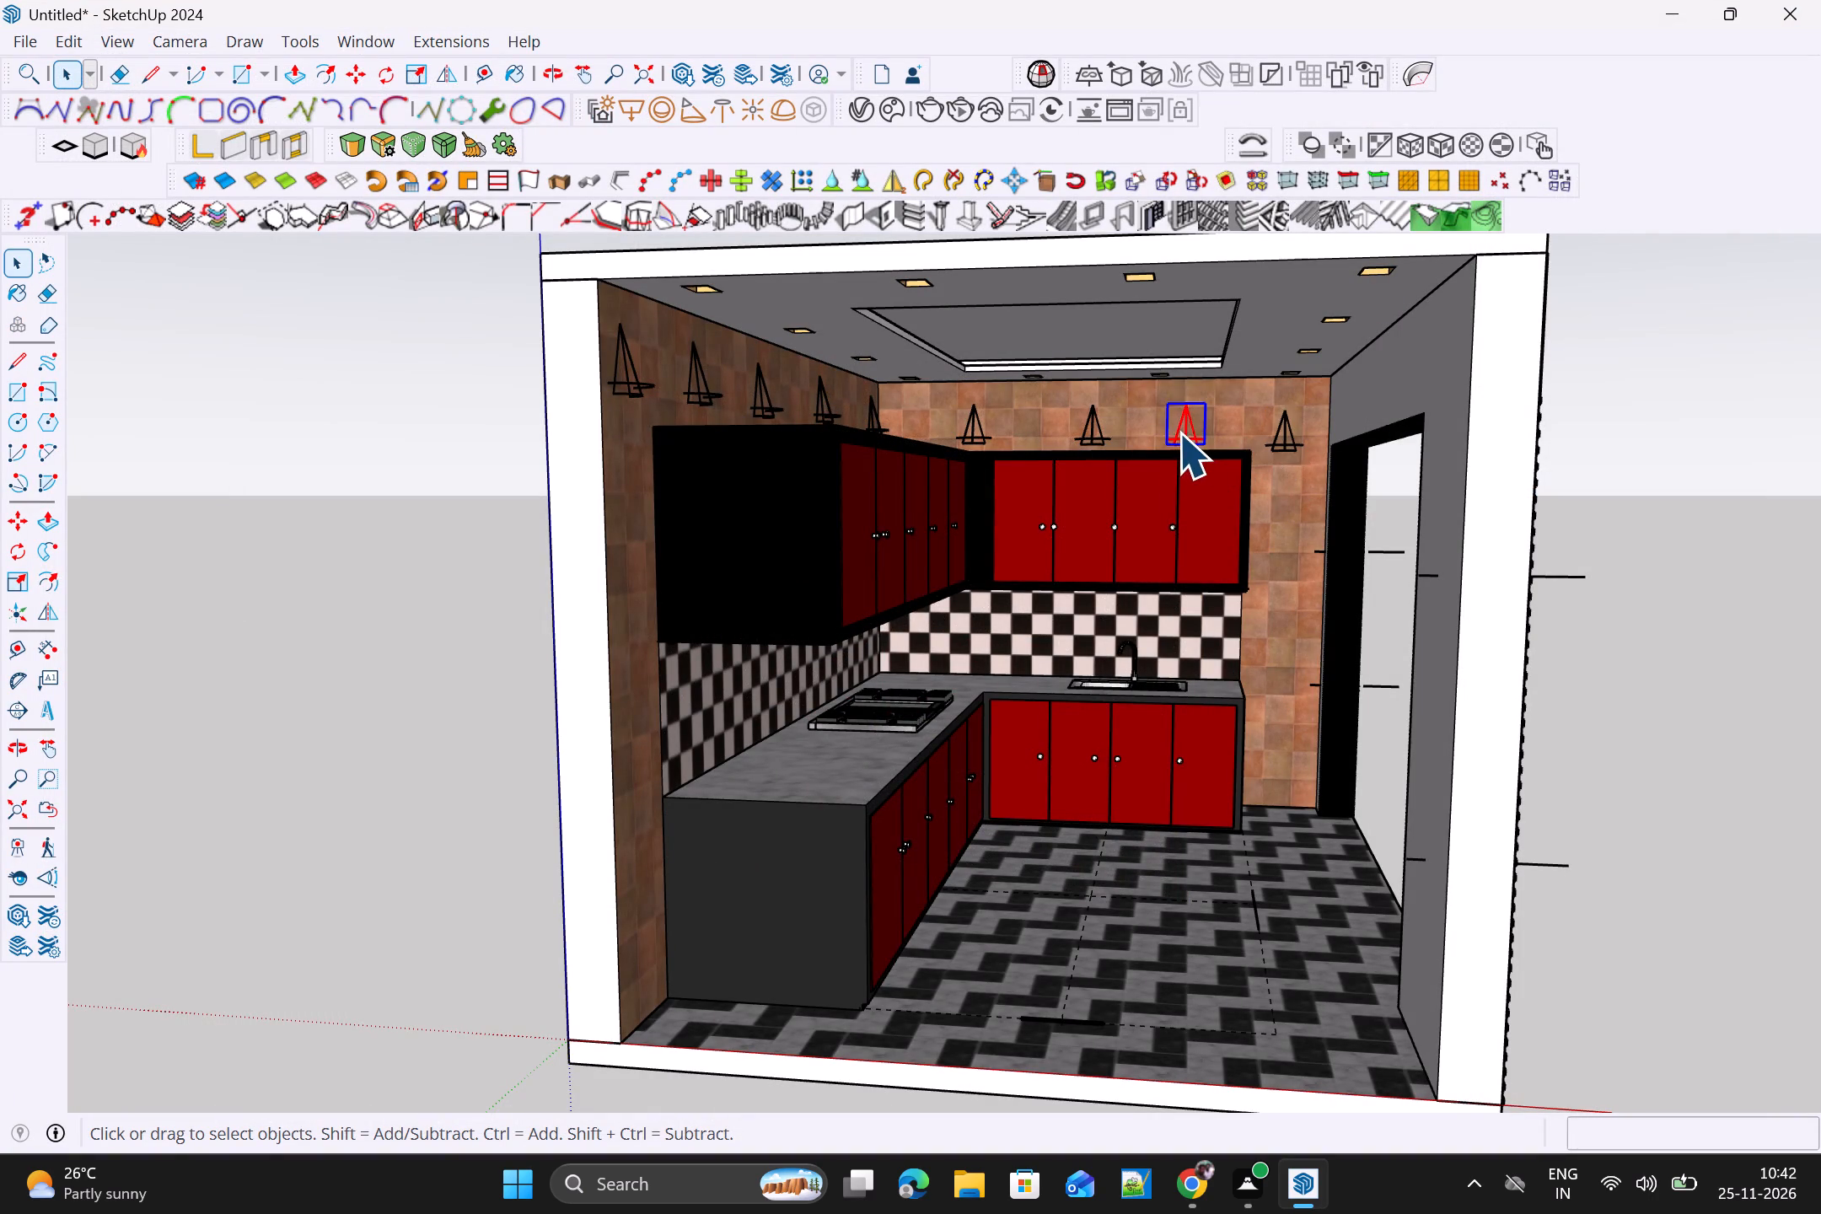
key(Delete)
click(1277, 437)
key(Delete)
click(1101, 438)
key(Delete)
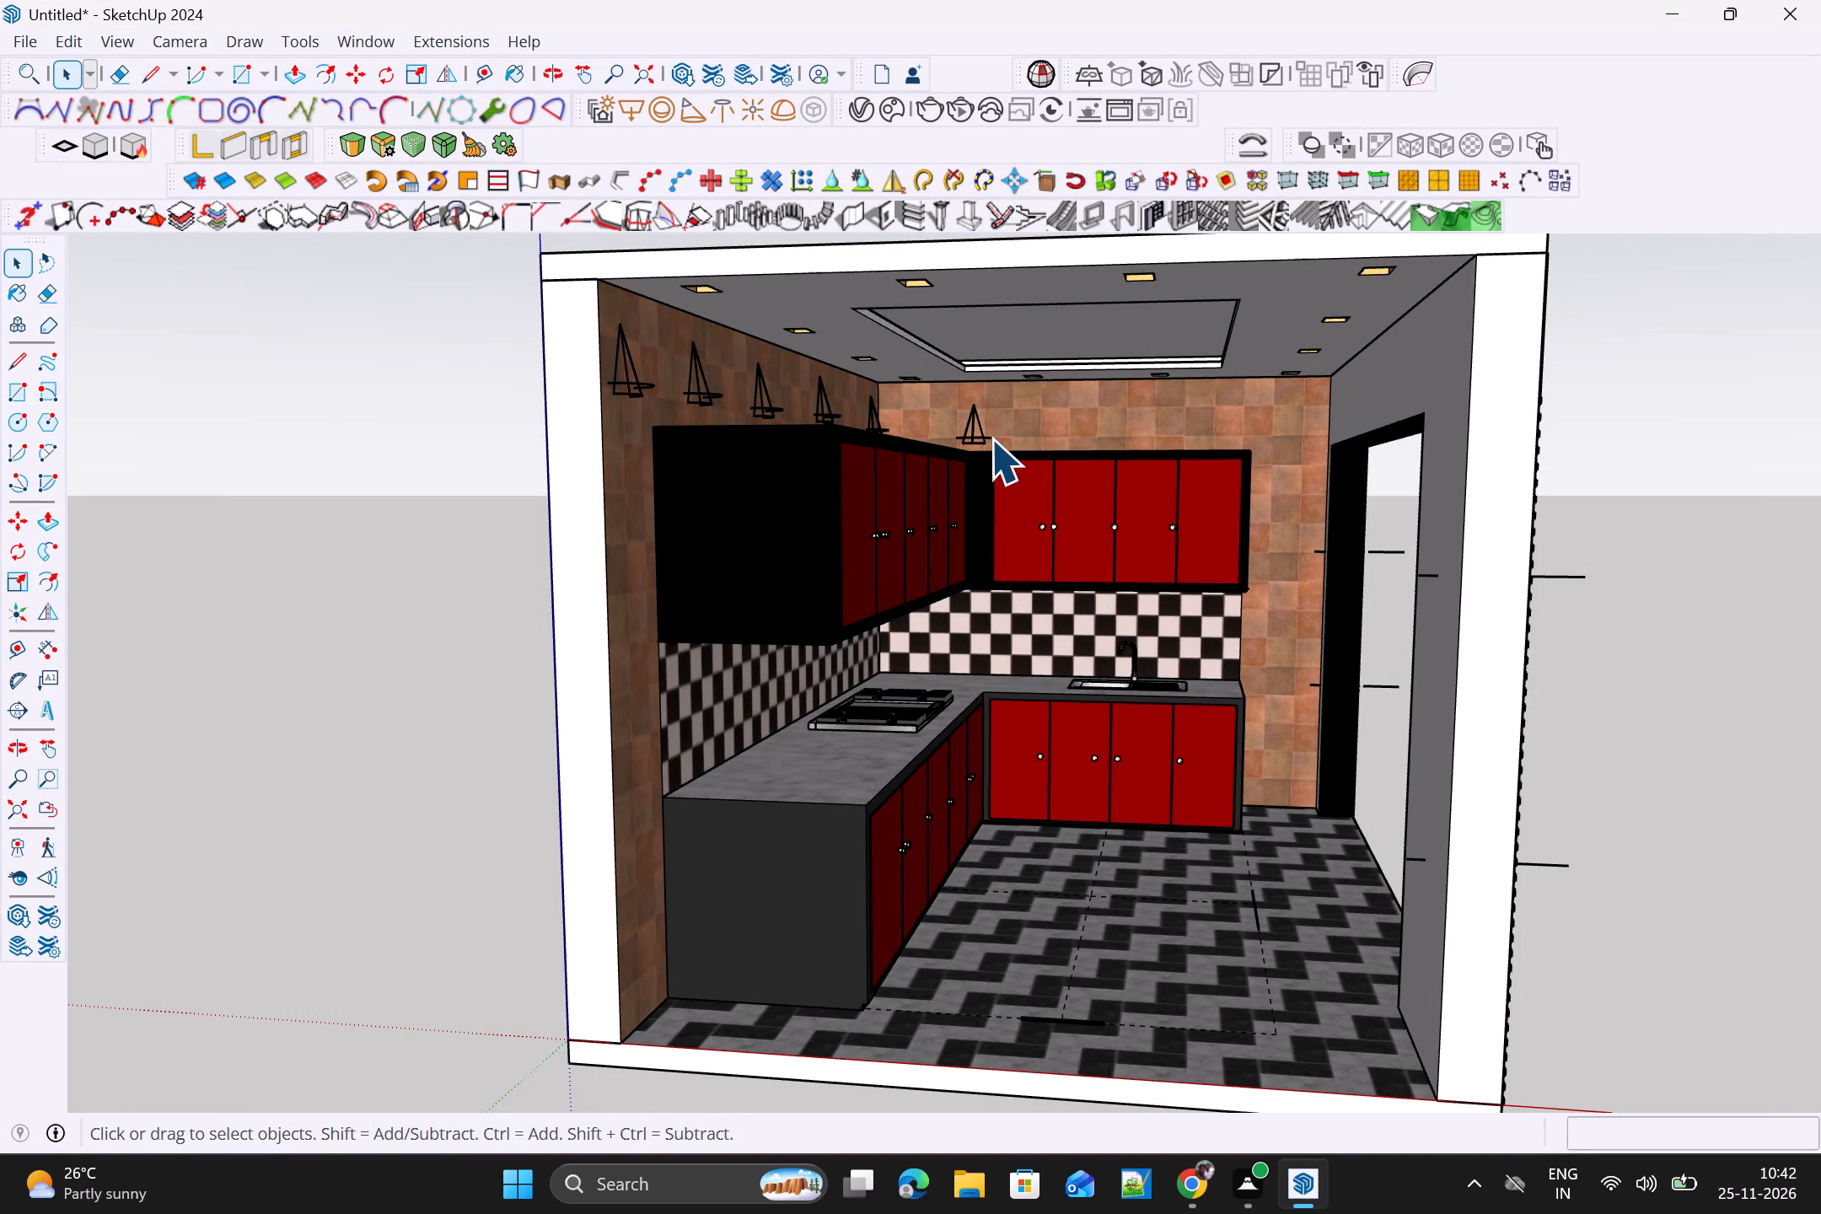
click(991, 438)
key(Delete)
Delete the three spotlights on the side wall above the upper cabinets that are nearest the back corner.
click(824, 412)
key(Delete)
scroll(884, 419, up, 2)
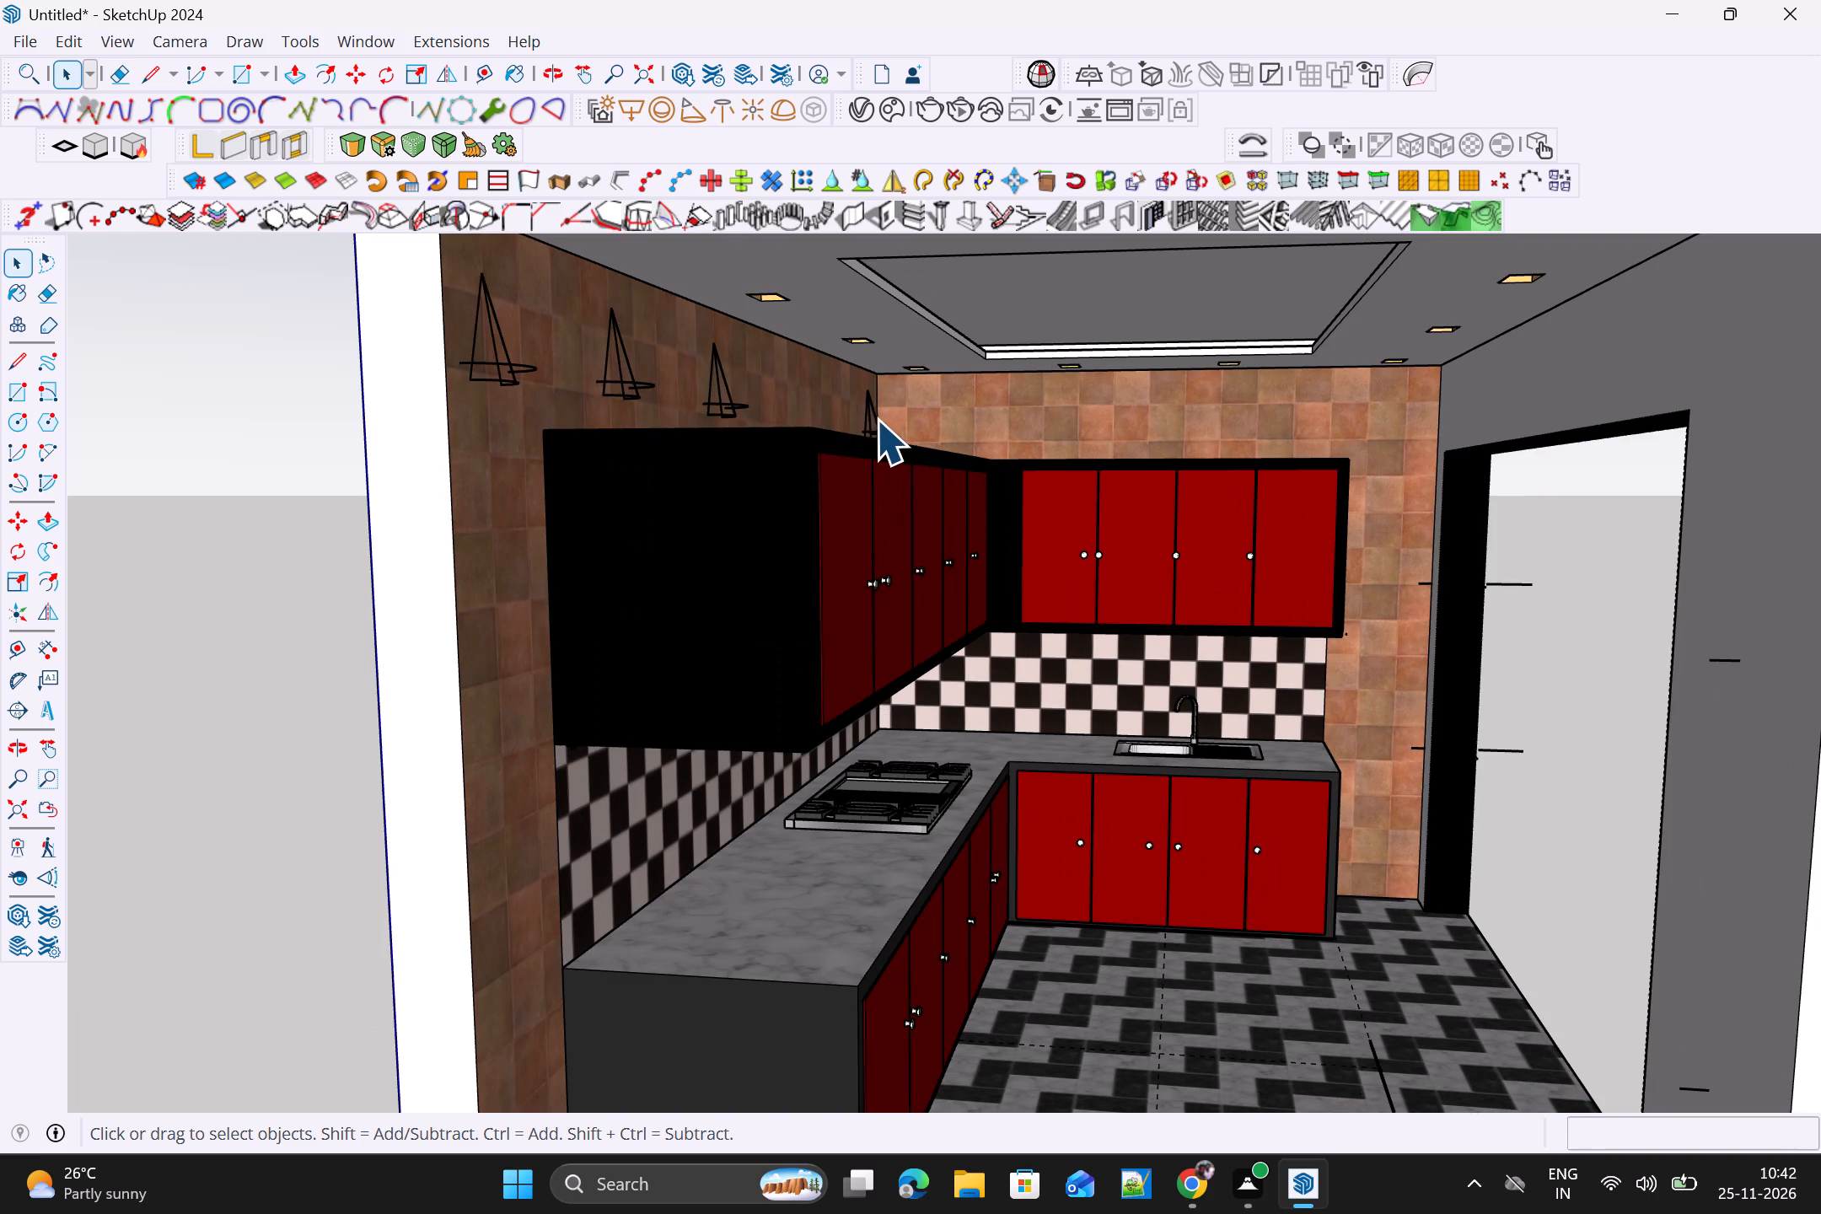
click(866, 420)
key(Delete)
click(737, 416)
key(Delete)
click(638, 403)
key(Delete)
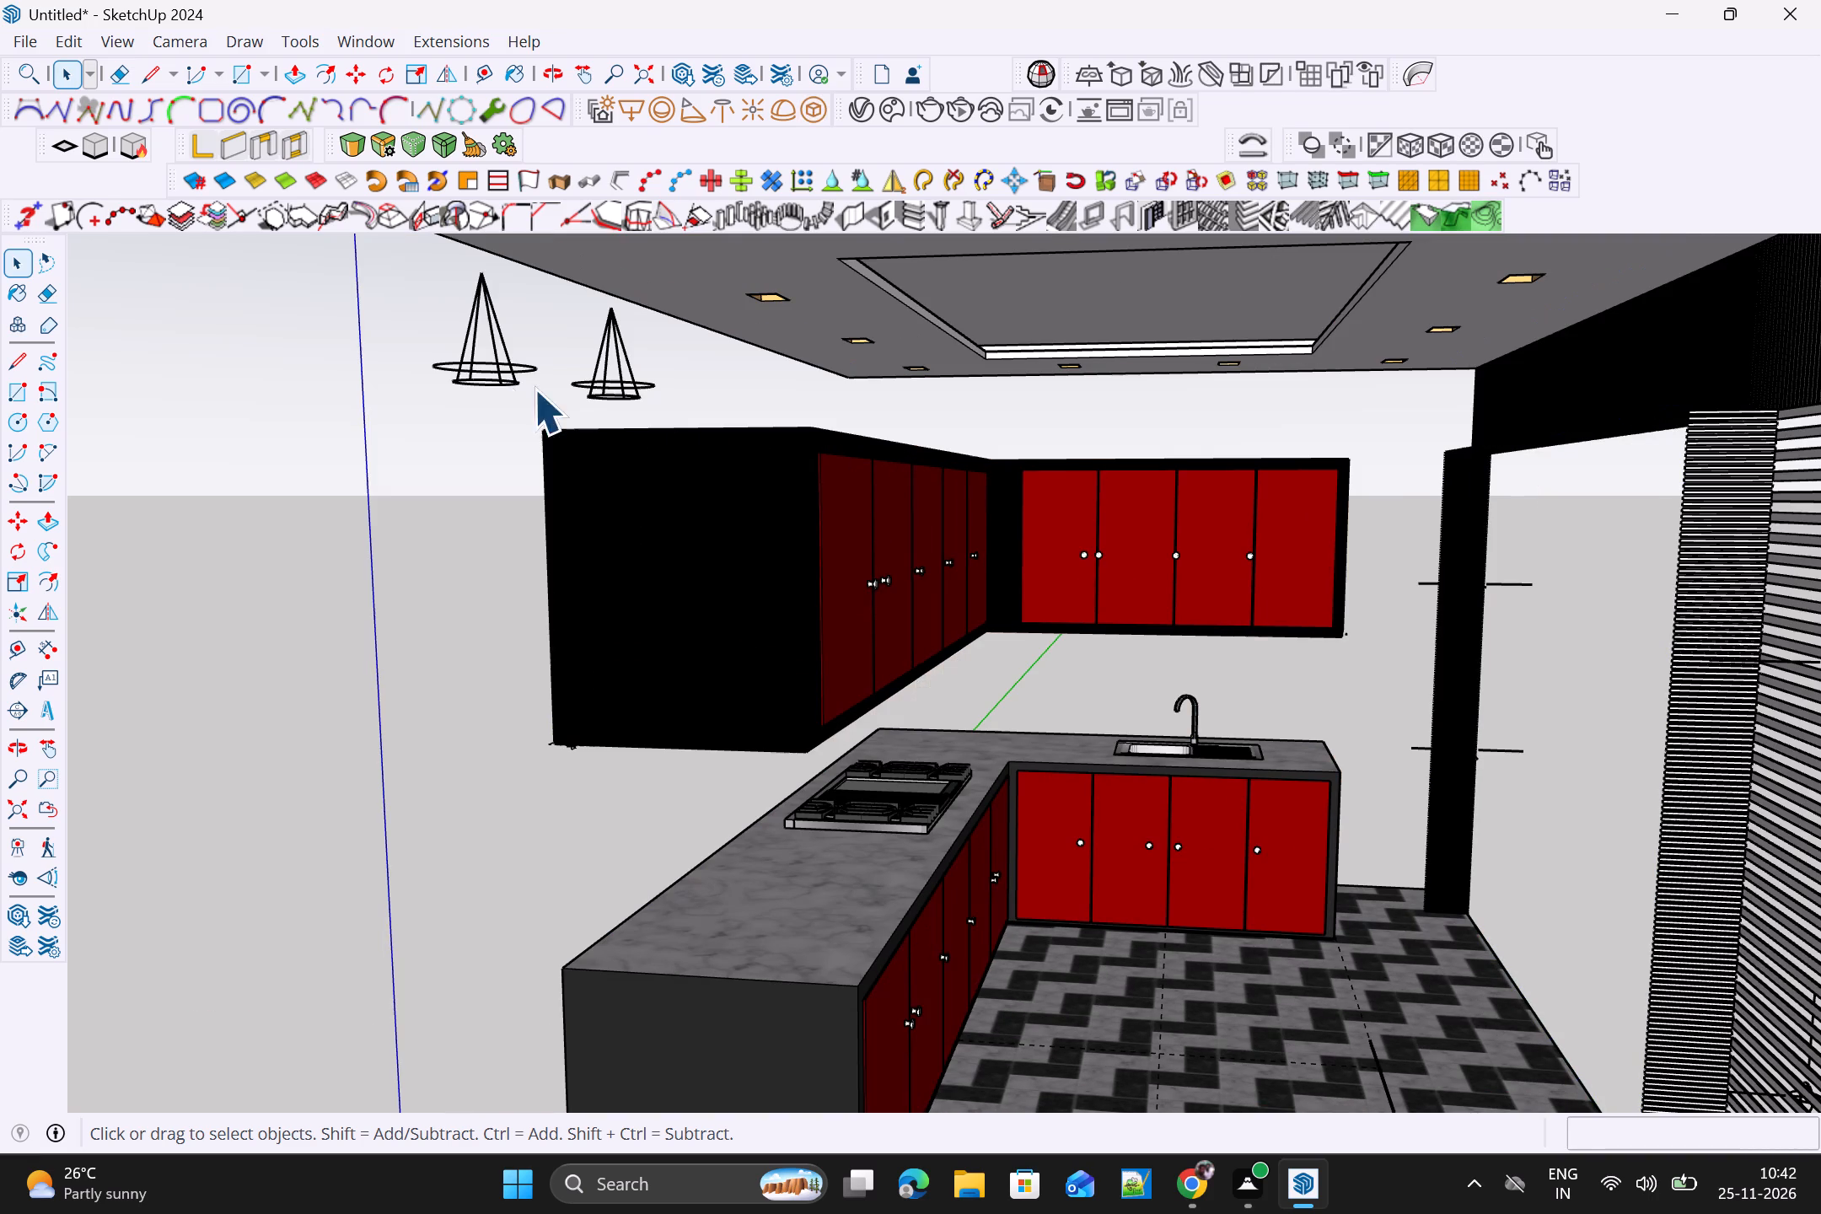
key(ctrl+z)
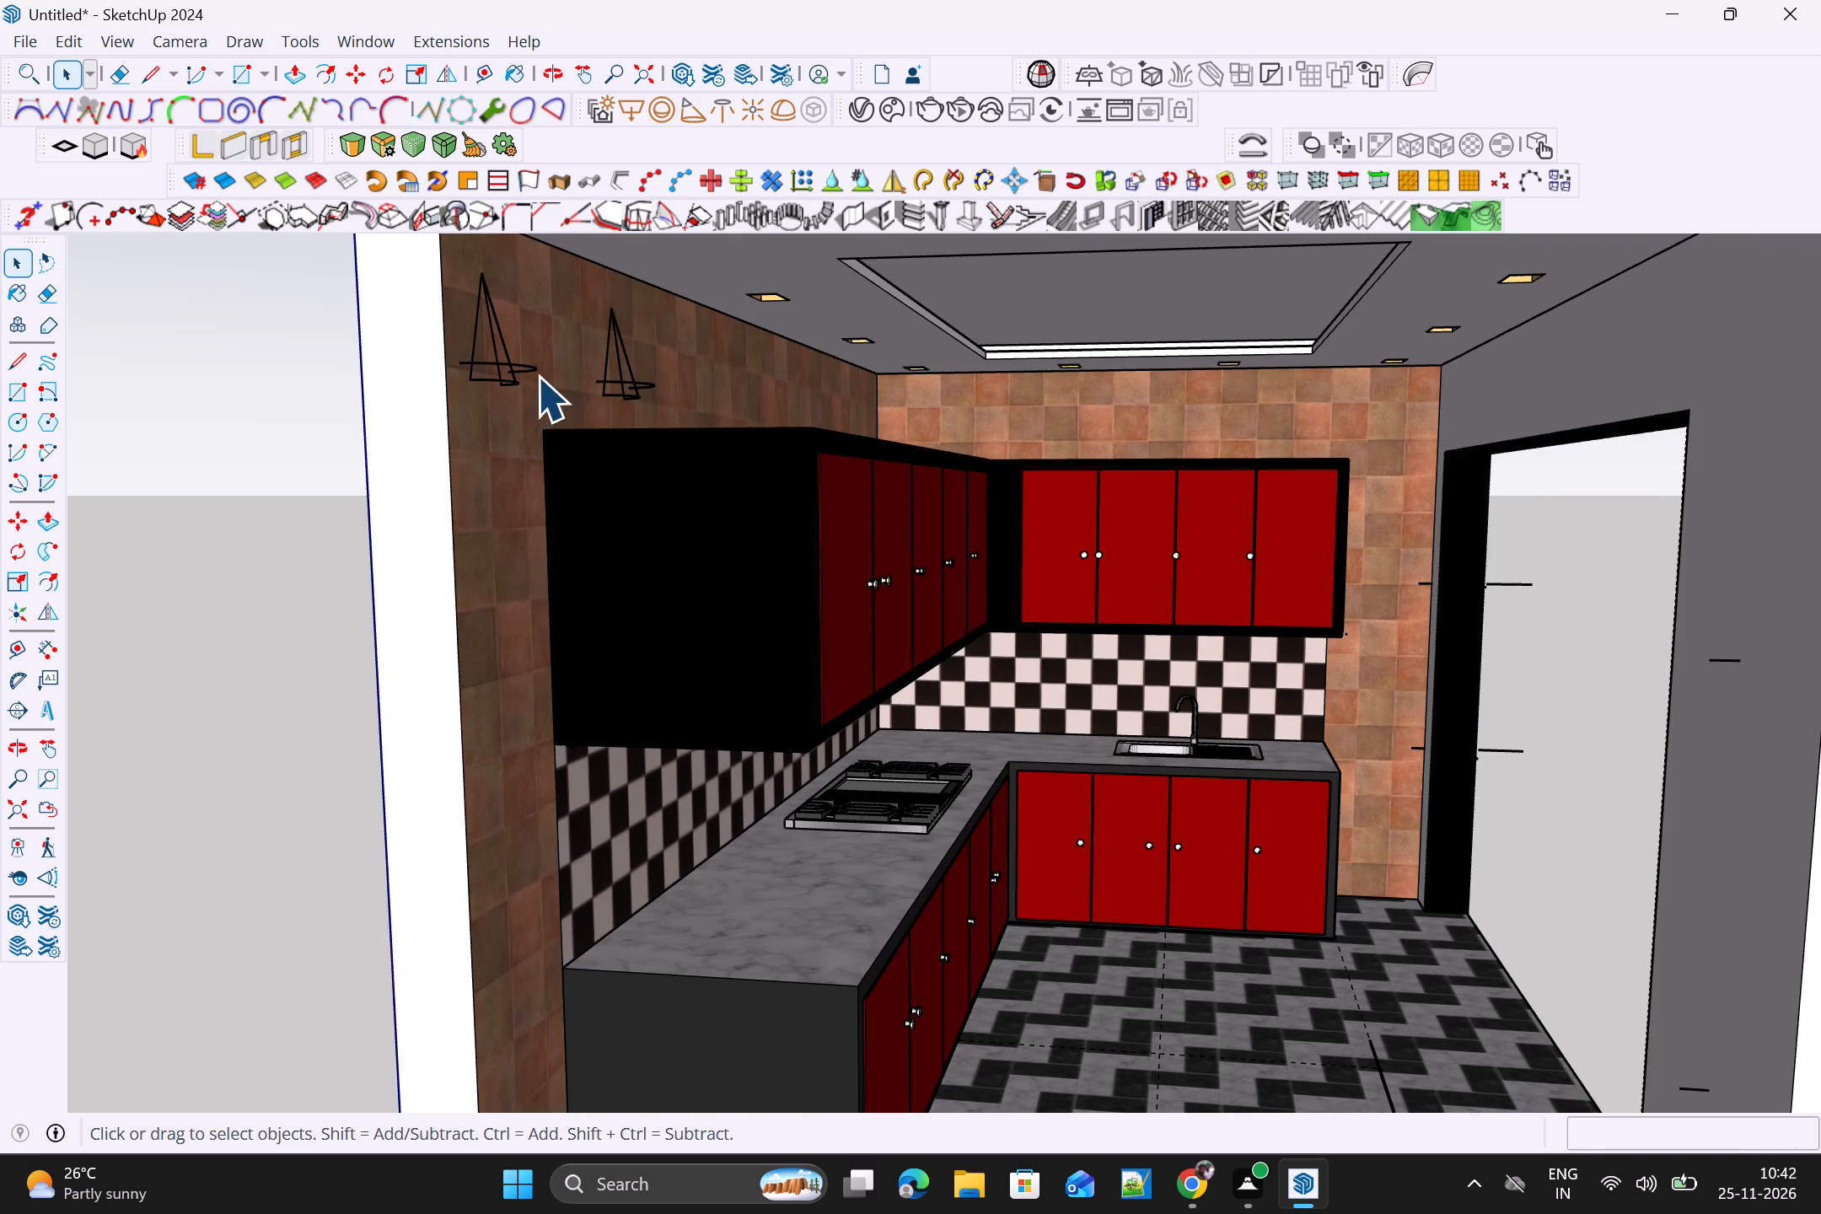
Delete the remaining two side-wall spotlights nearest the room's open side.
click(527, 375)
key(Delete)
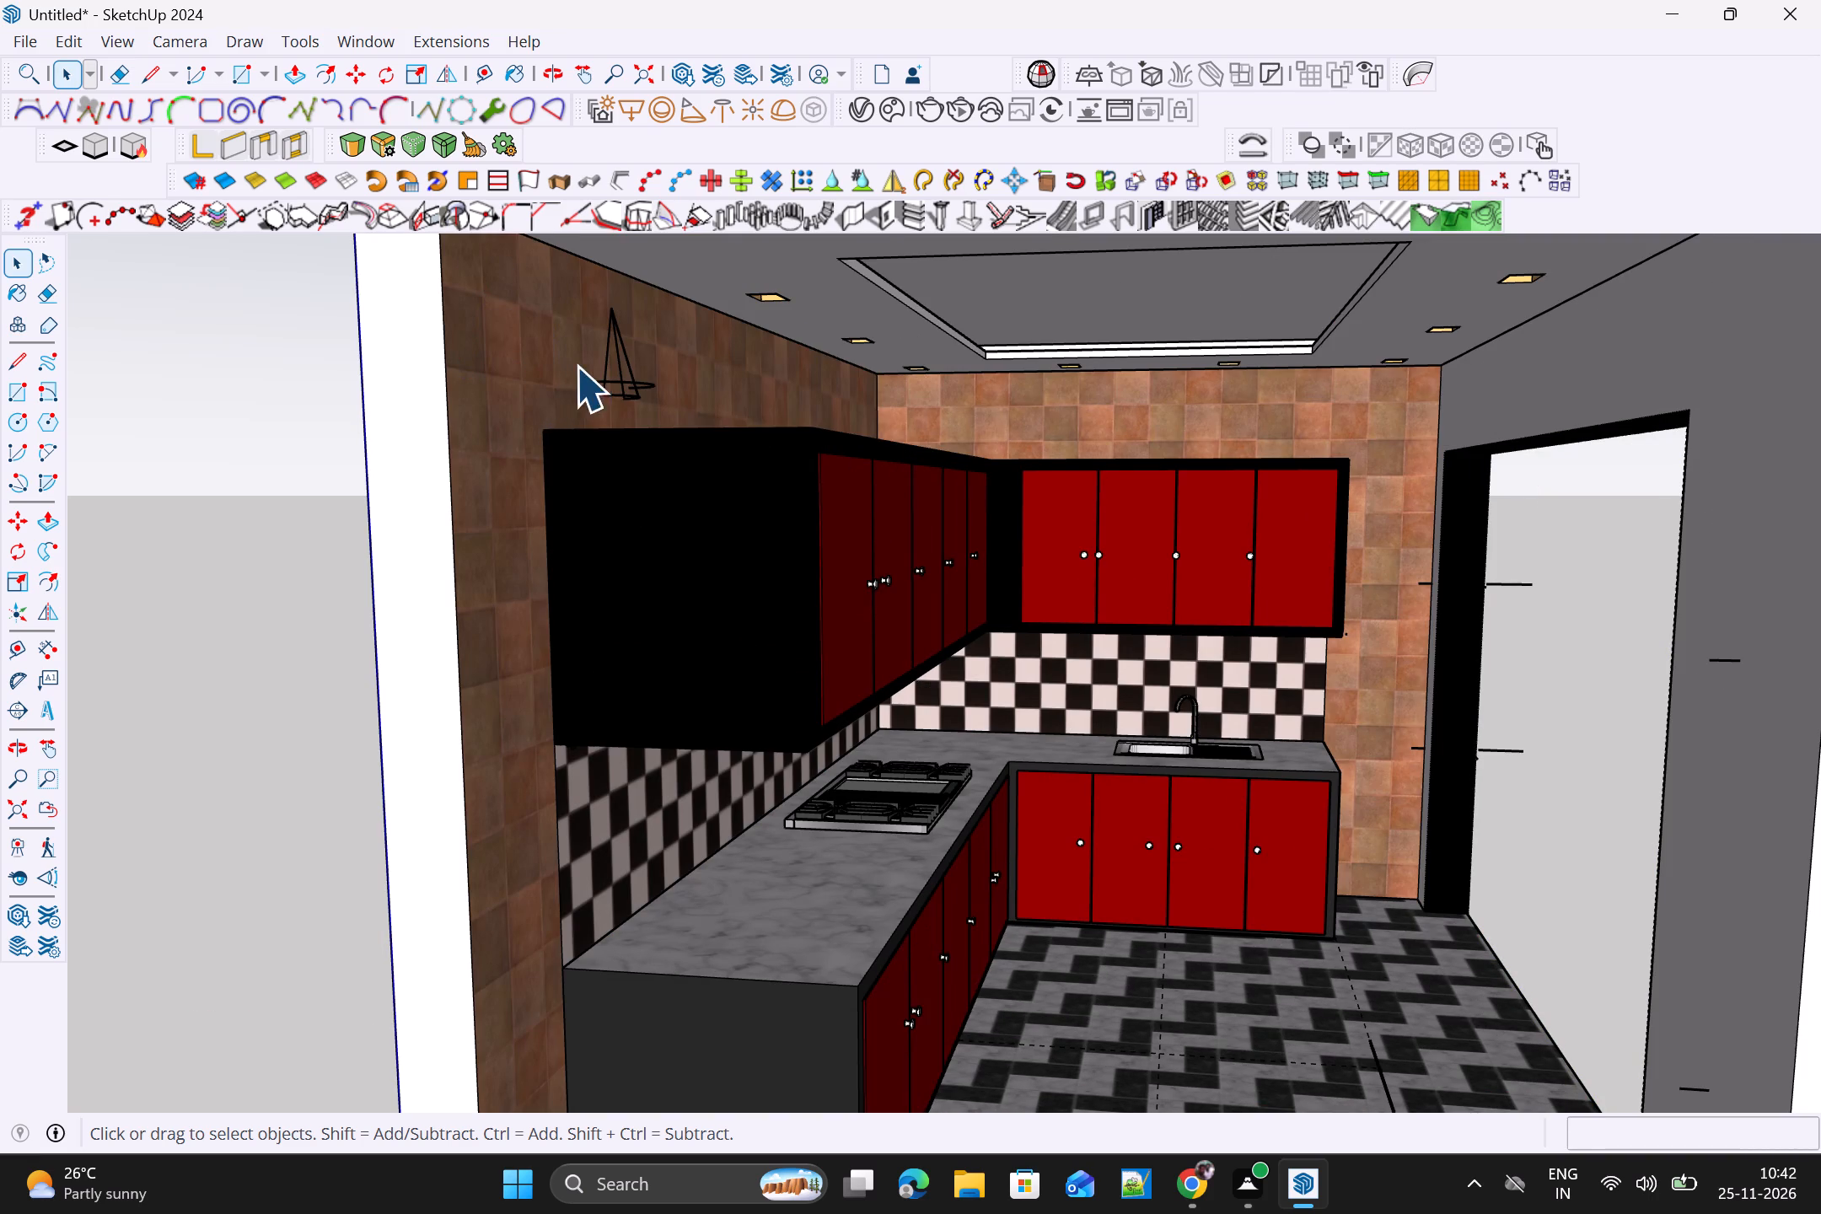
click(621, 379)
key(Delete)
Place a V-Ray Dome Light on the ground outside the room, beside the open front and near the red axis.
scroll(620, 379, down, 7)
middle_drag(1462, 868, 1501, 728)
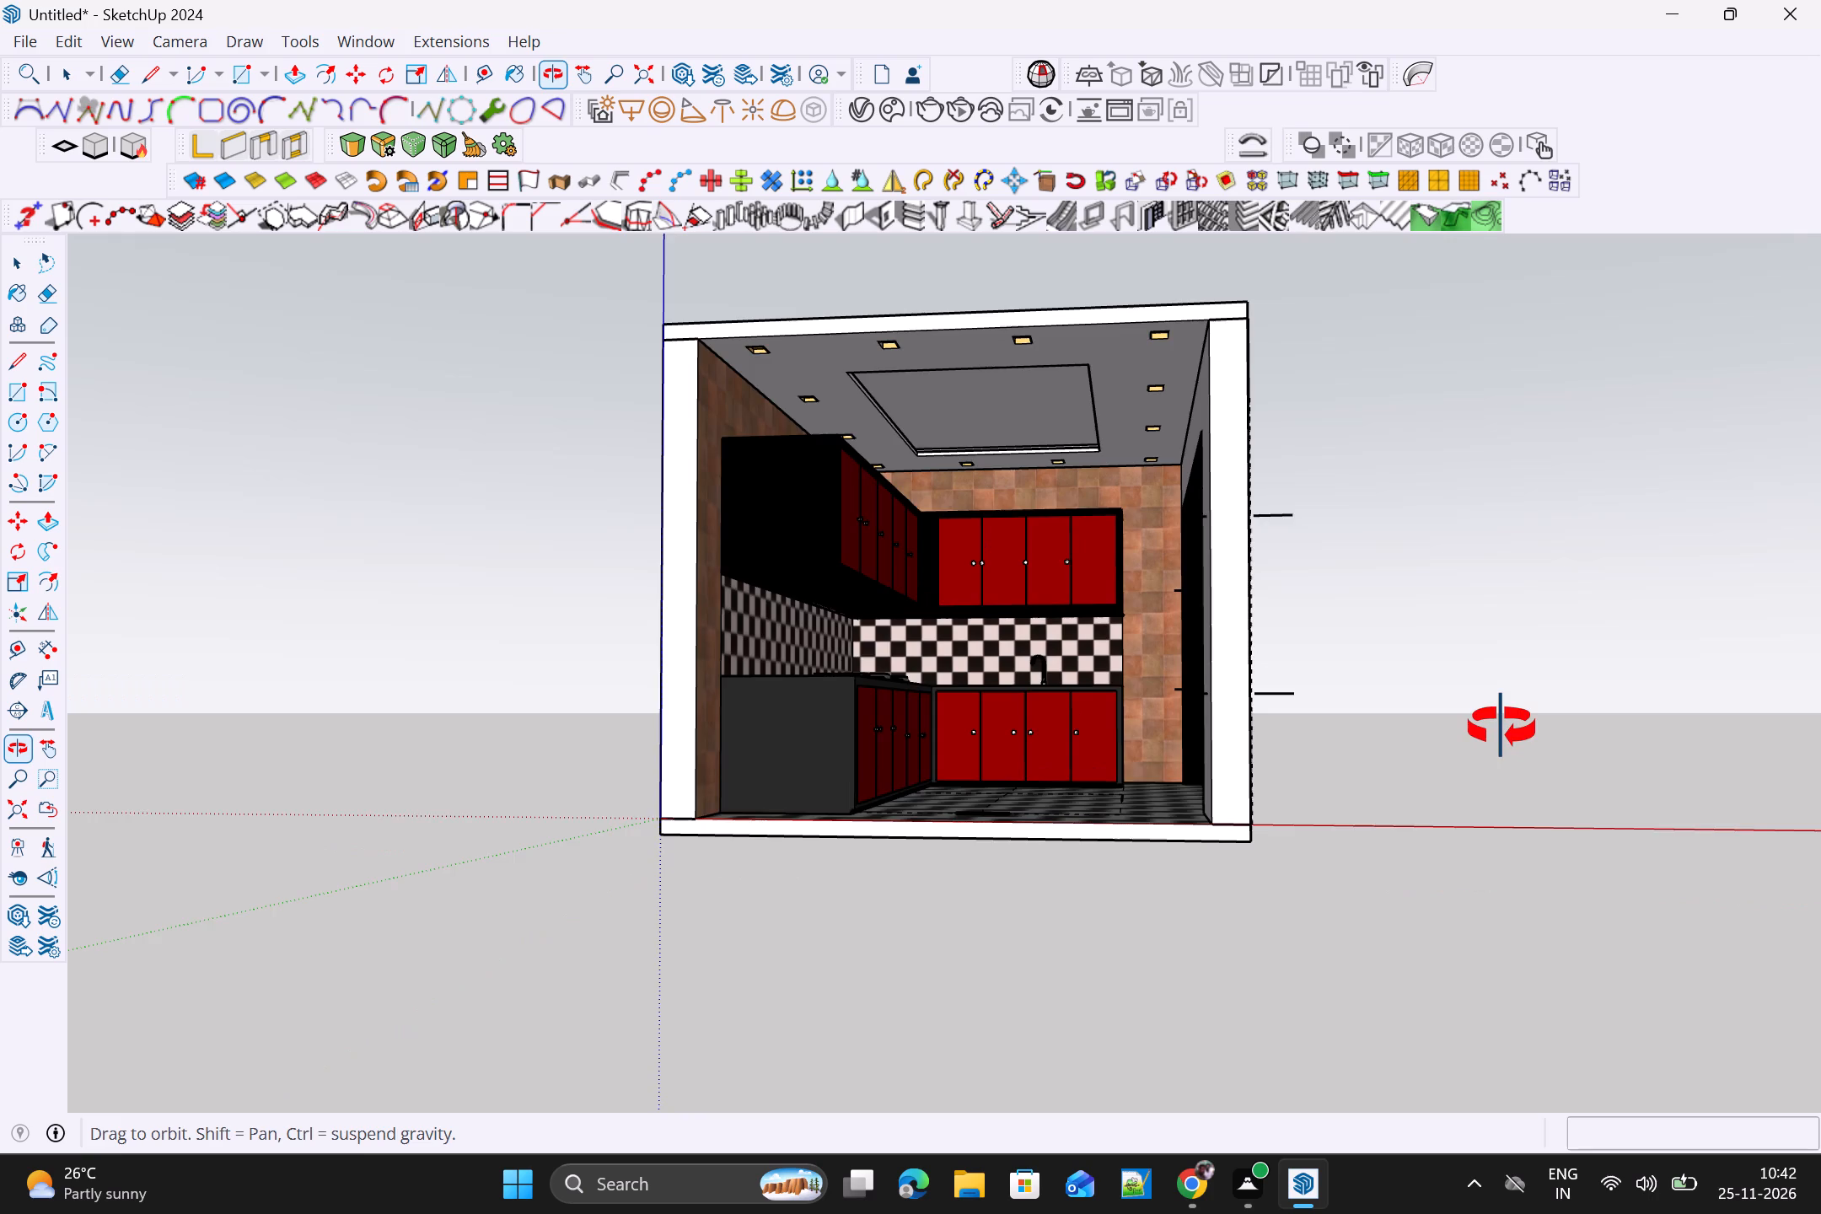
middle_drag(1501, 728, 1501, 727)
scroll(1490, 686, up, 2)
middle_drag(1489, 681, 1494, 767)
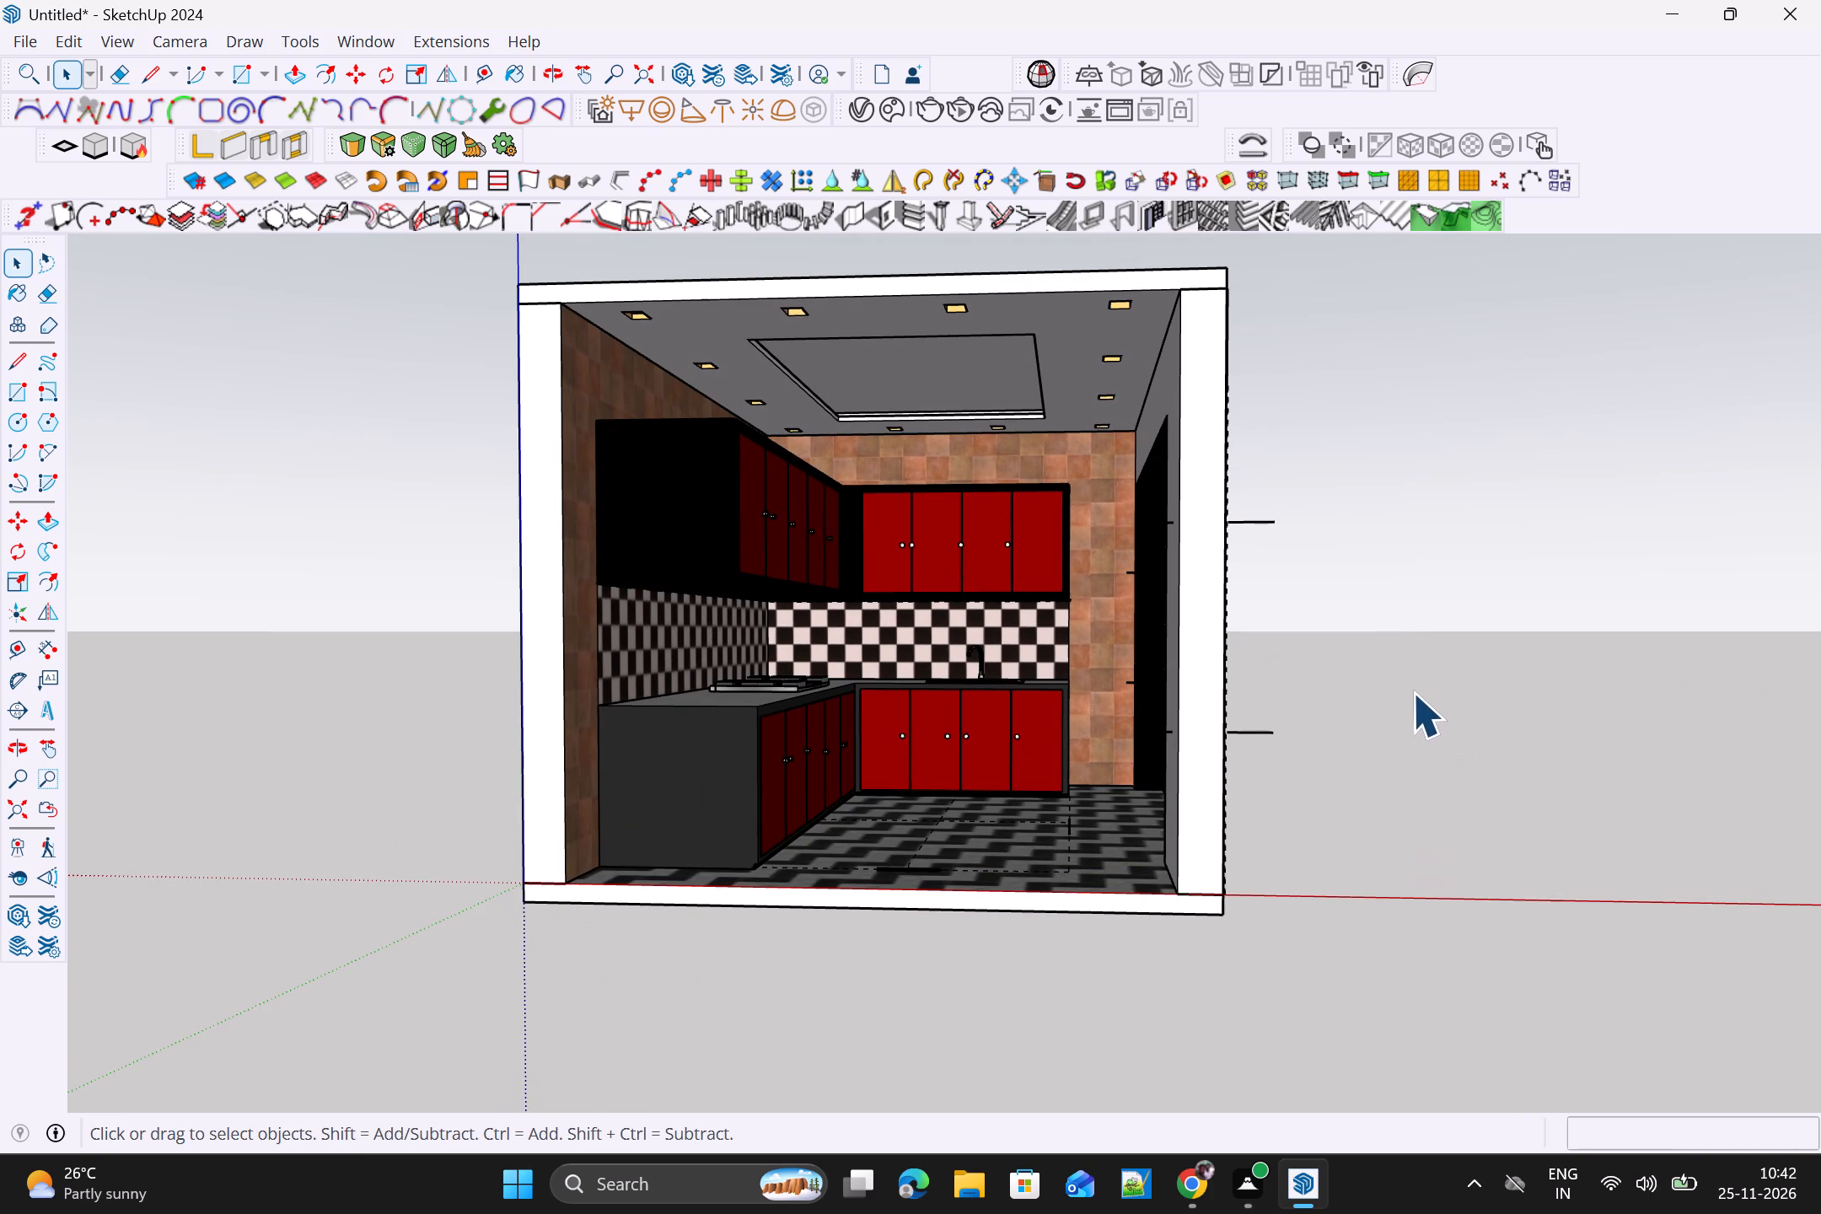
click(770, 112)
scroll(1371, 793, down, 3)
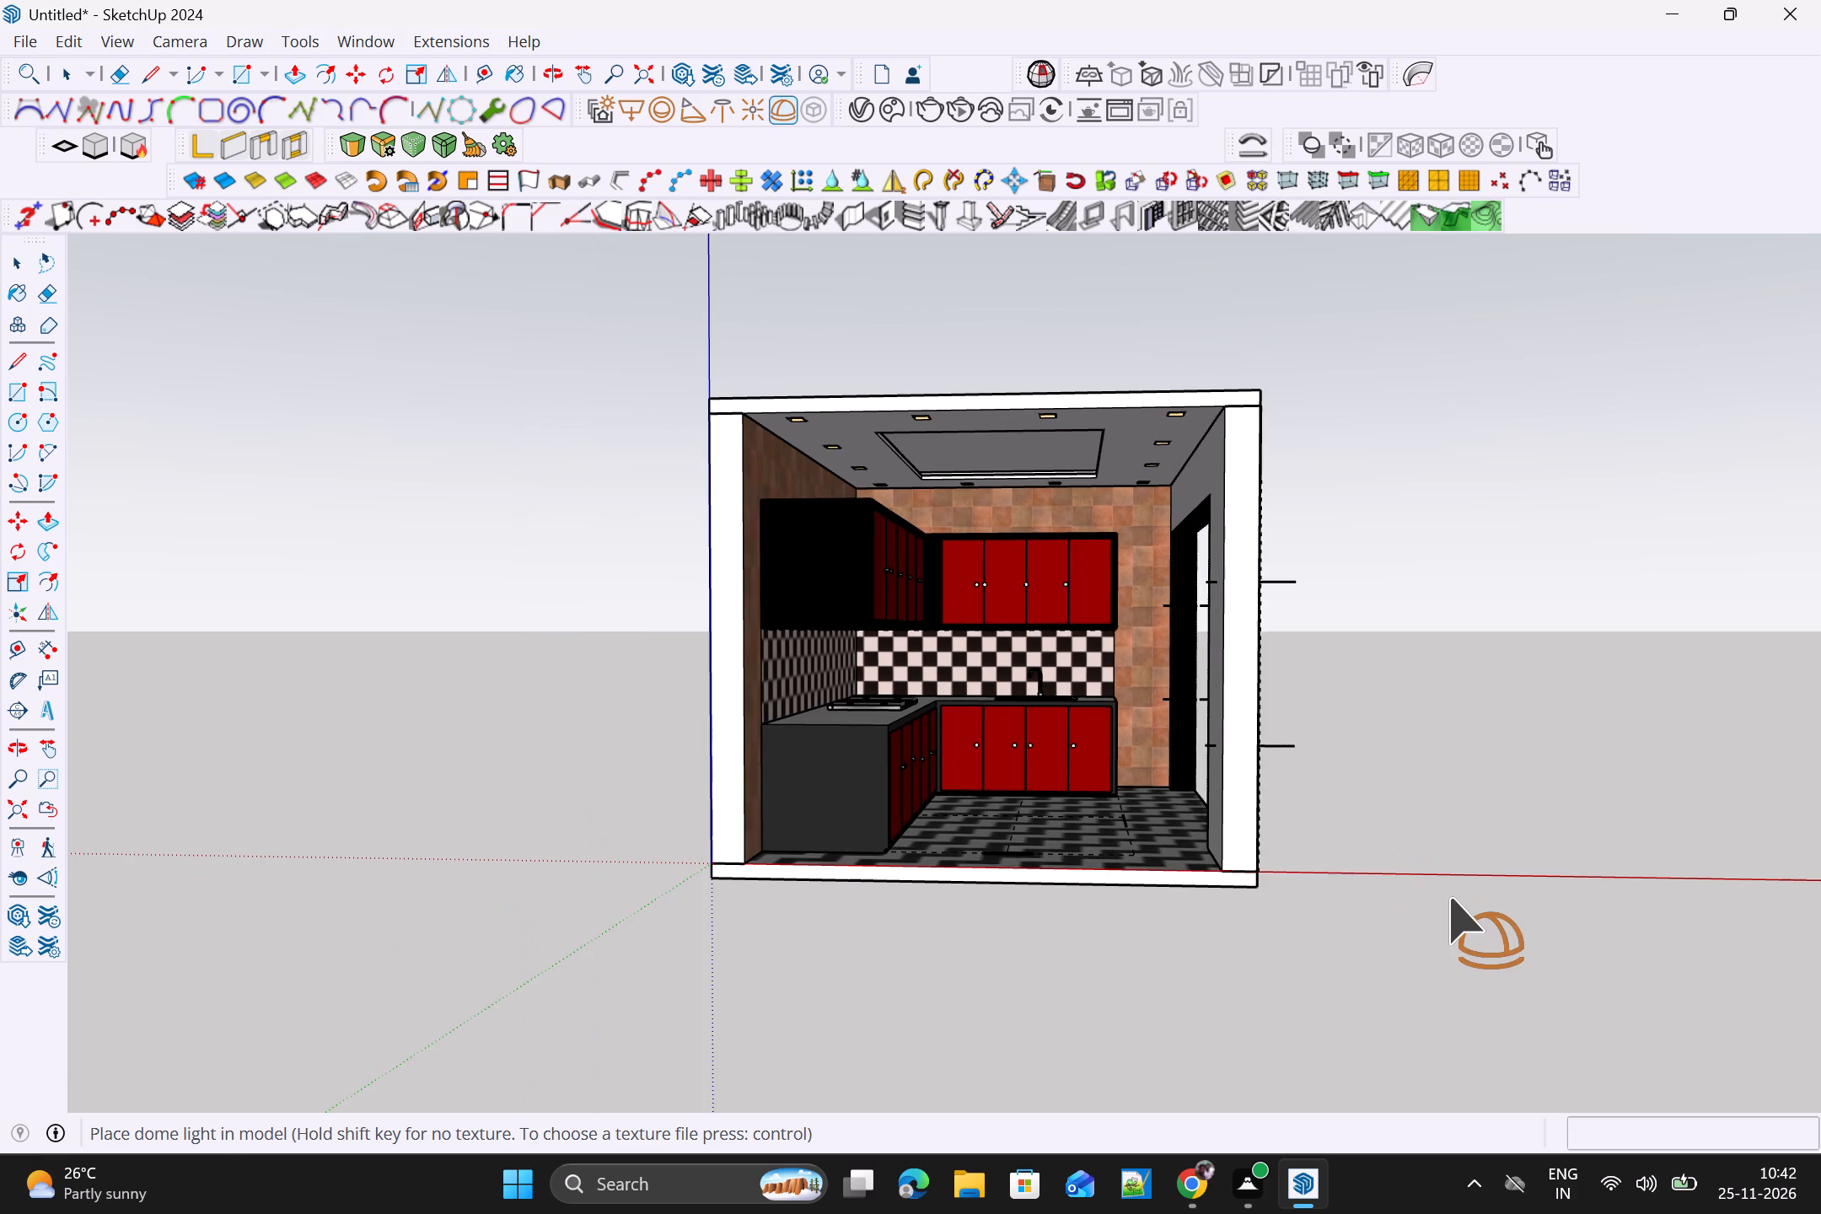
middle_drag(1447, 894, 1331, 956)
scroll(1327, 942, up, 3)
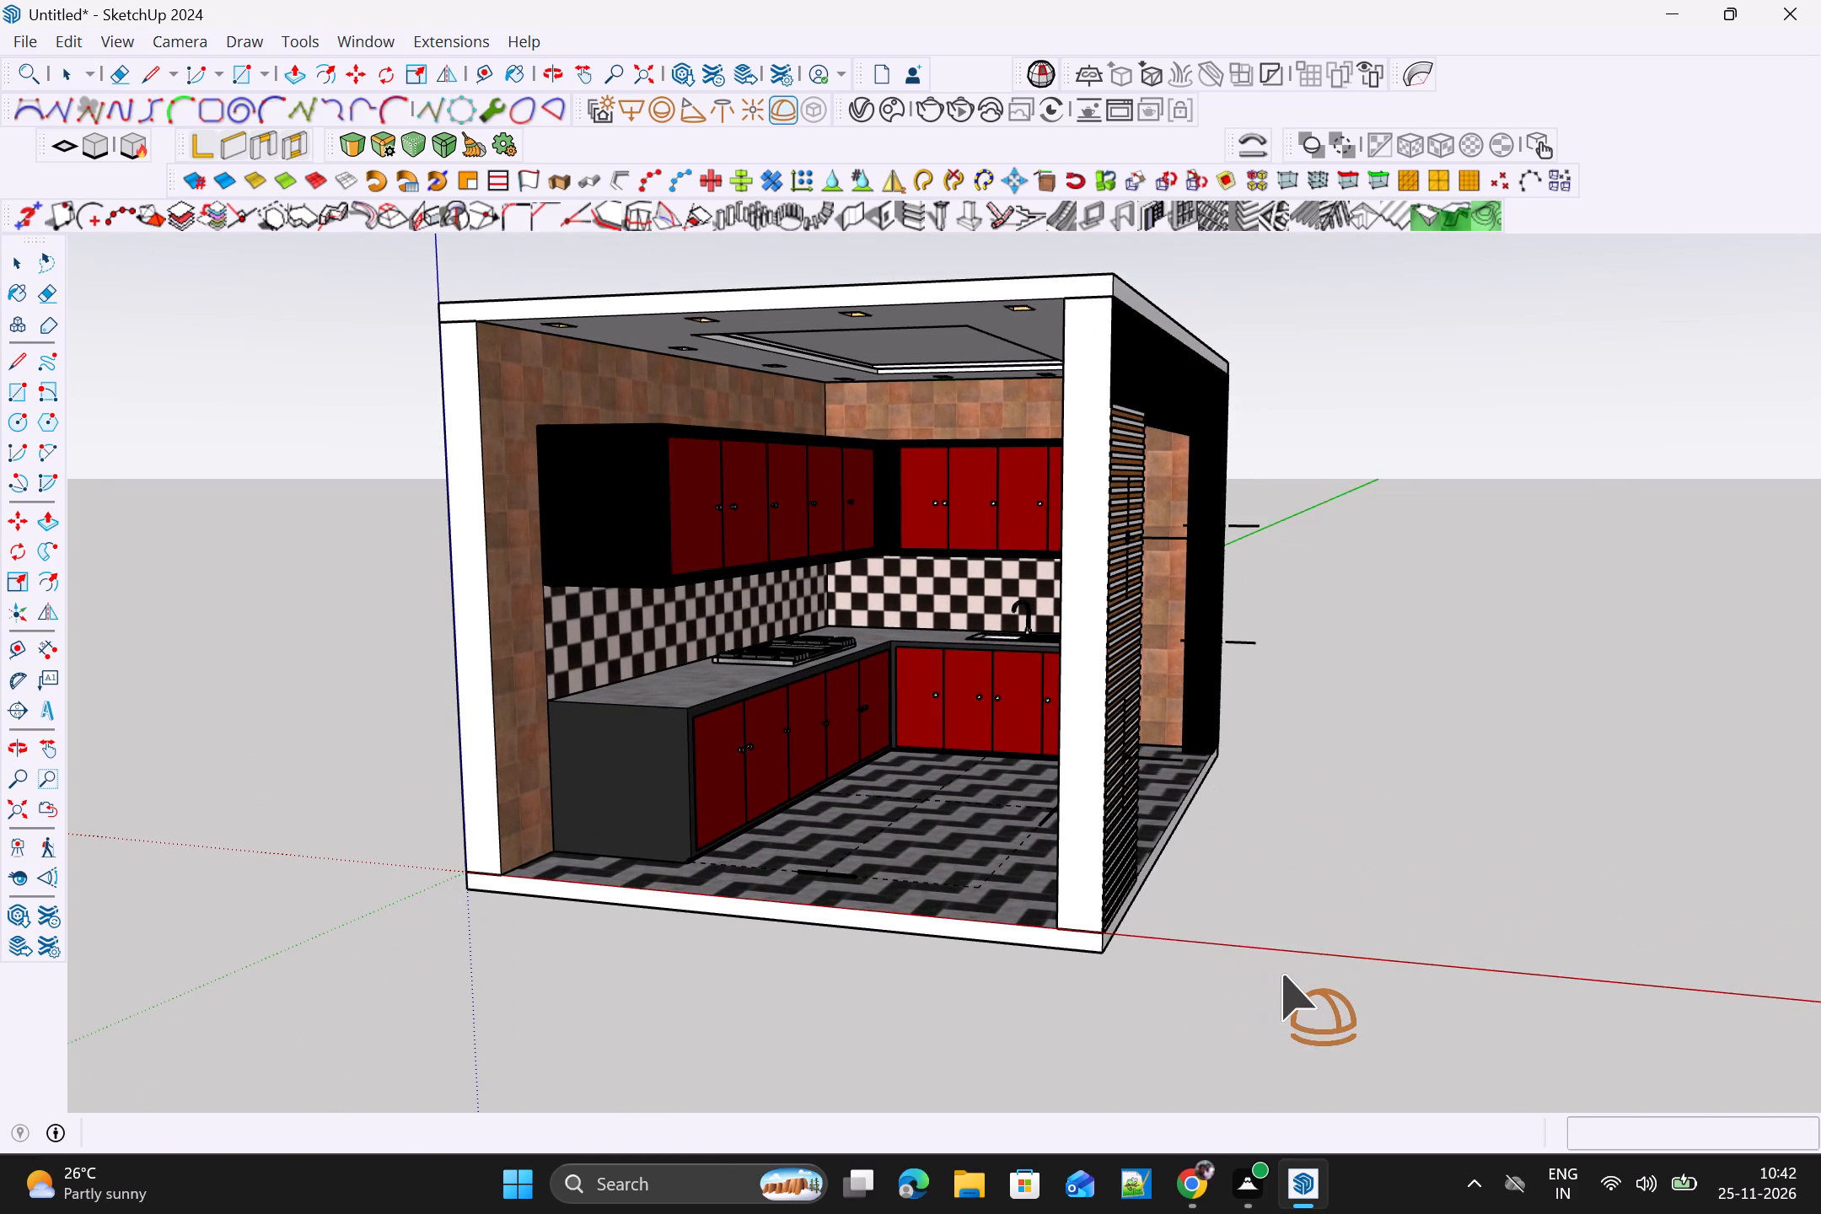
click(1281, 973)
Render the kitchen interactively from its open side, examine the dome lighting, stop the render and close the frame buffer.
middle_drag(1320, 980, 1426, 970)
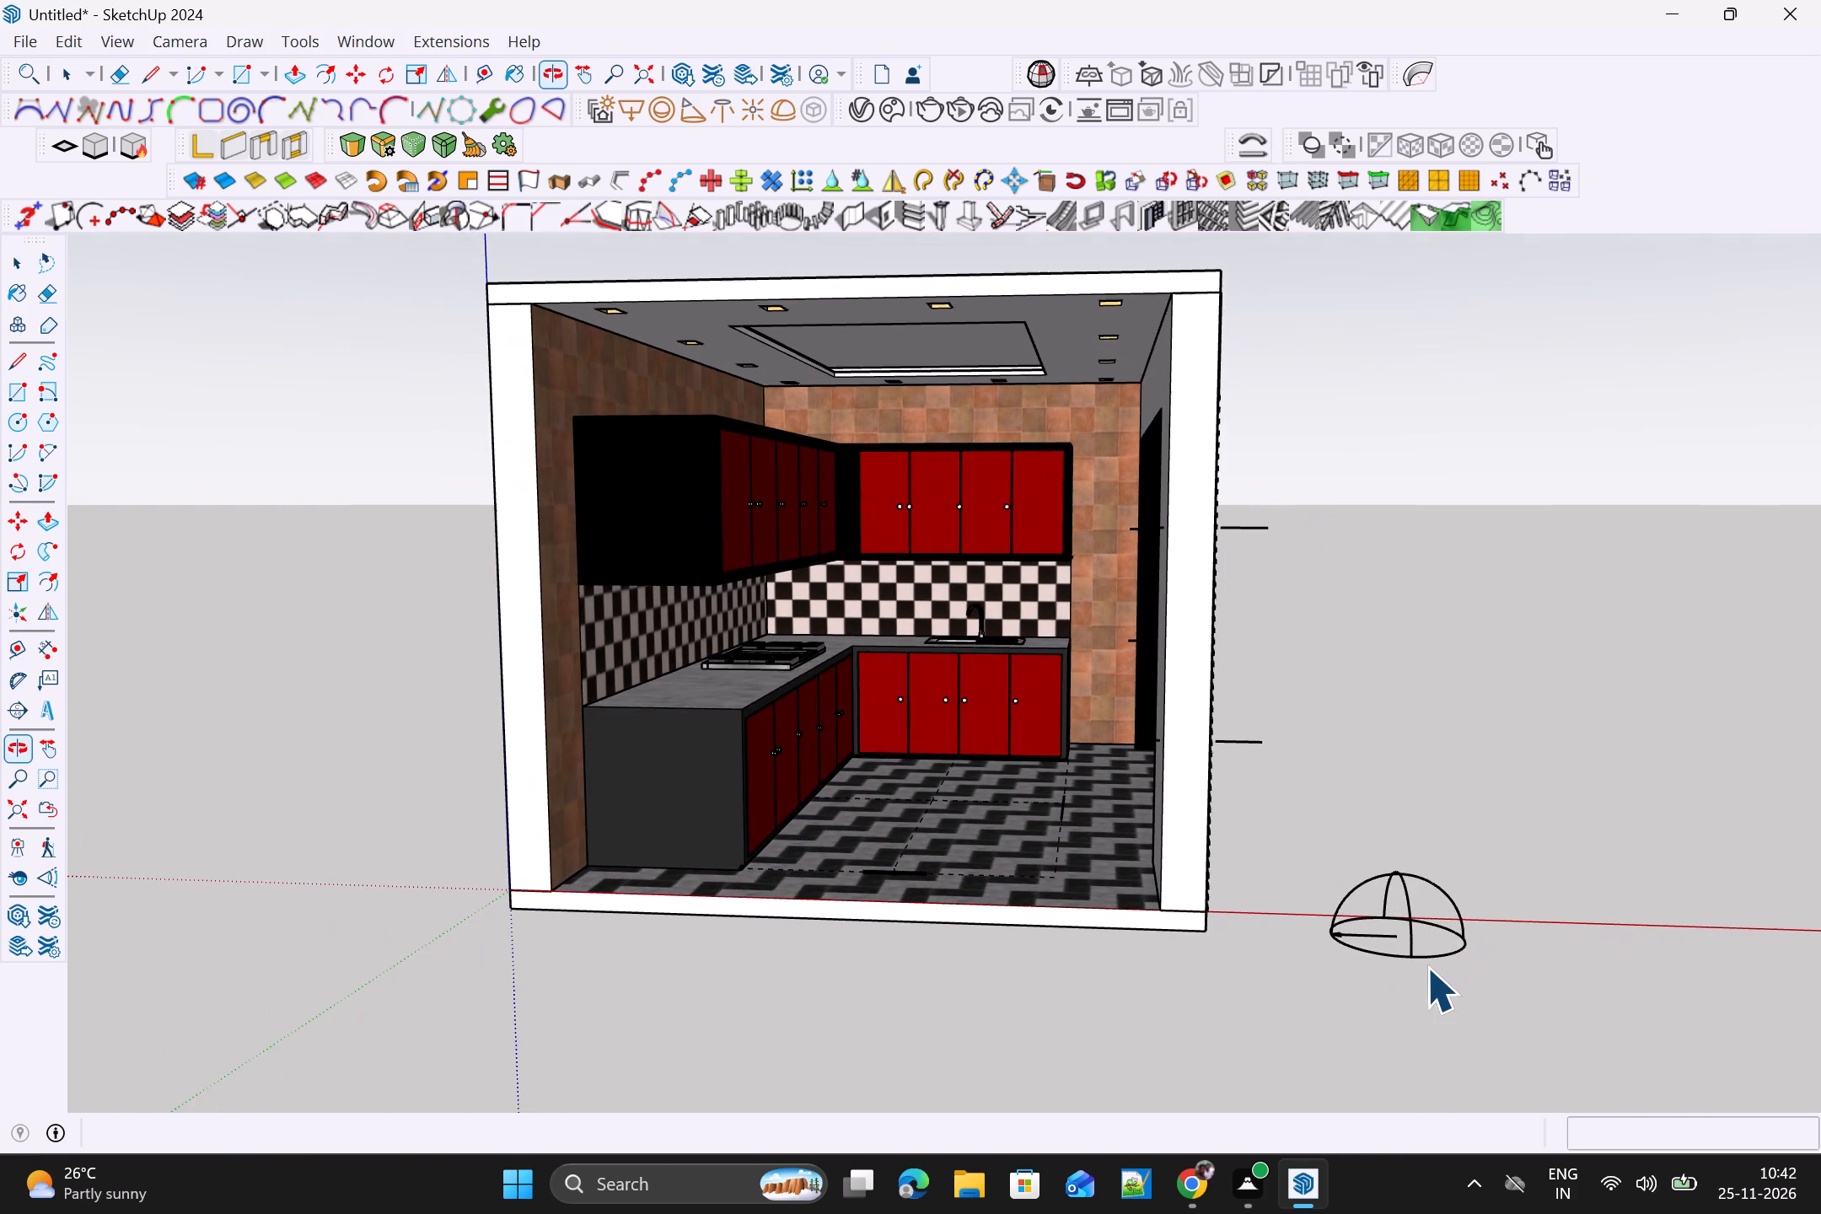
click(964, 107)
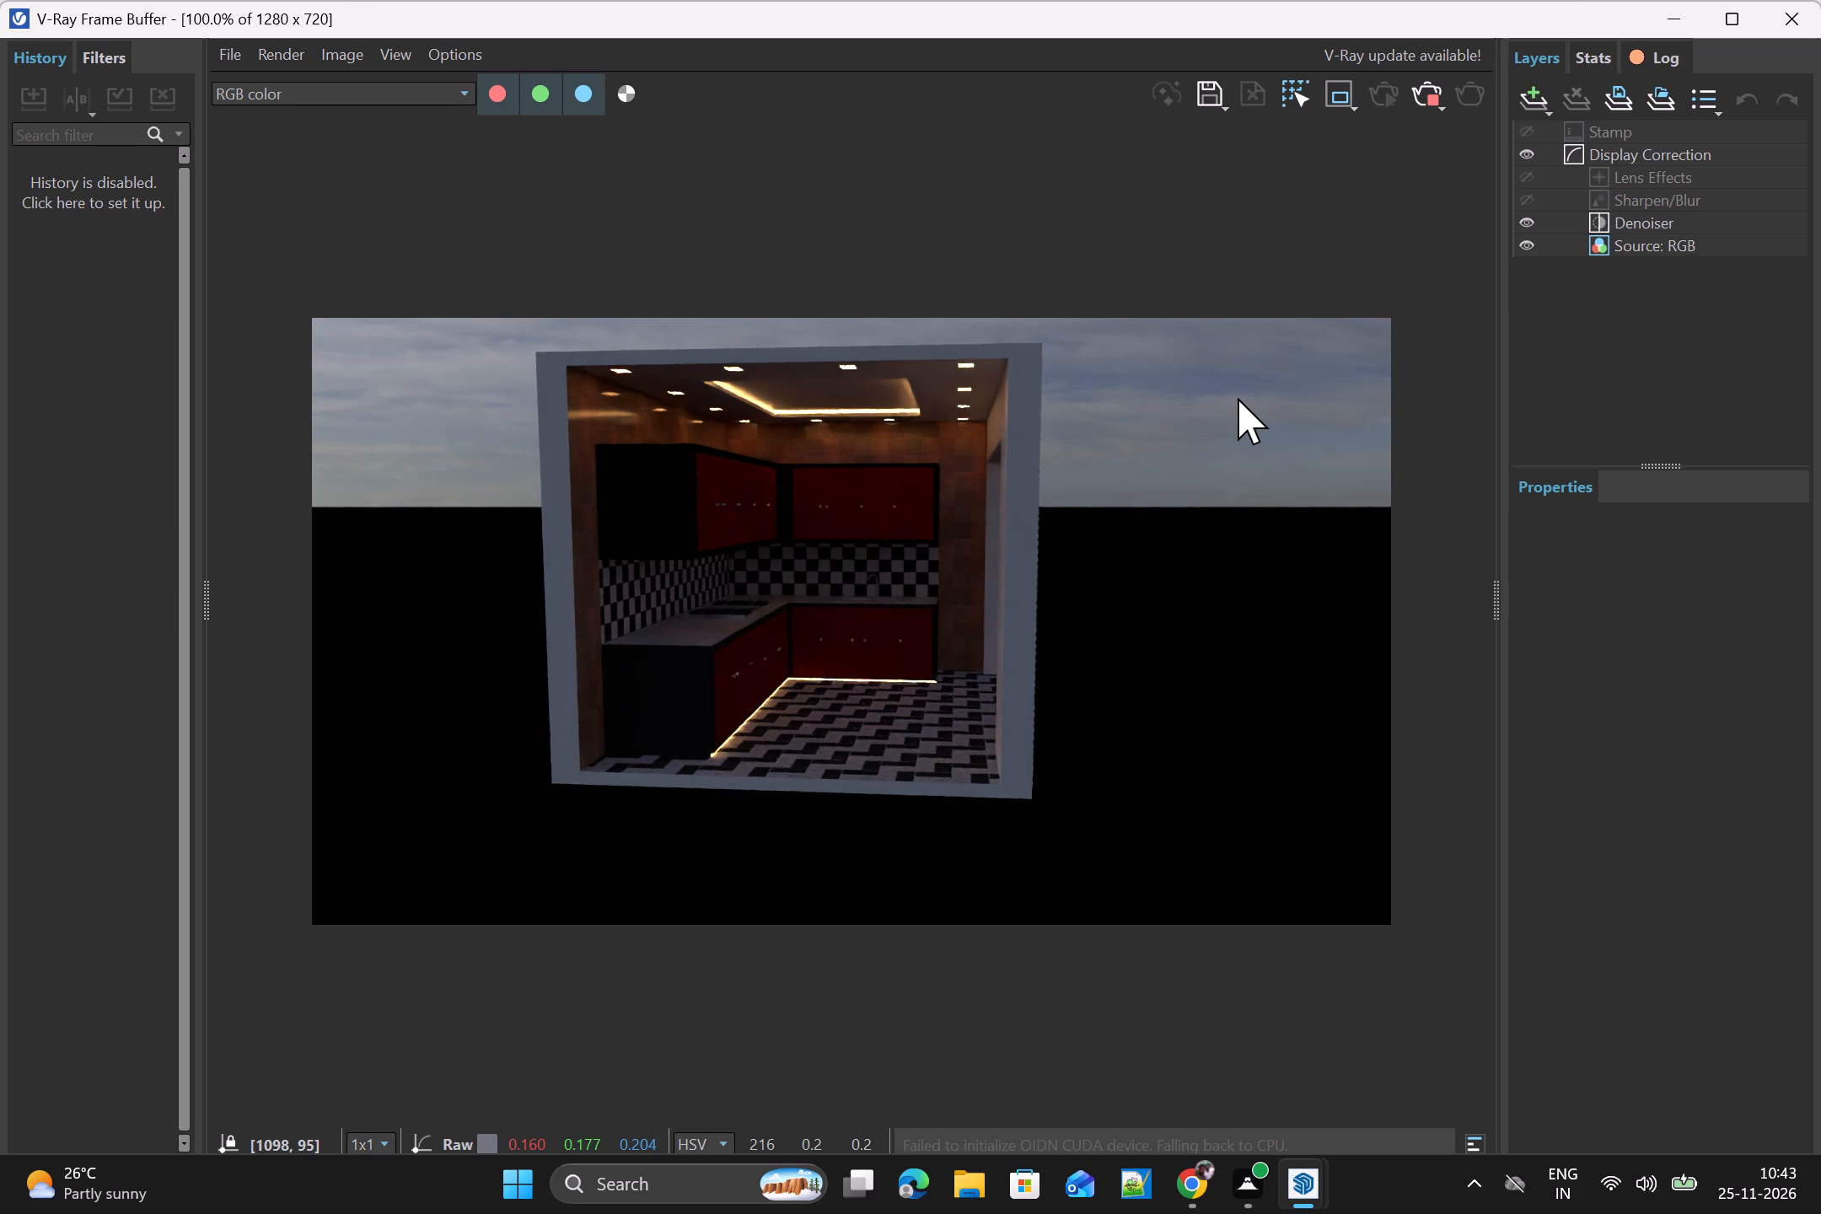
scroll(825, 597, up, 2)
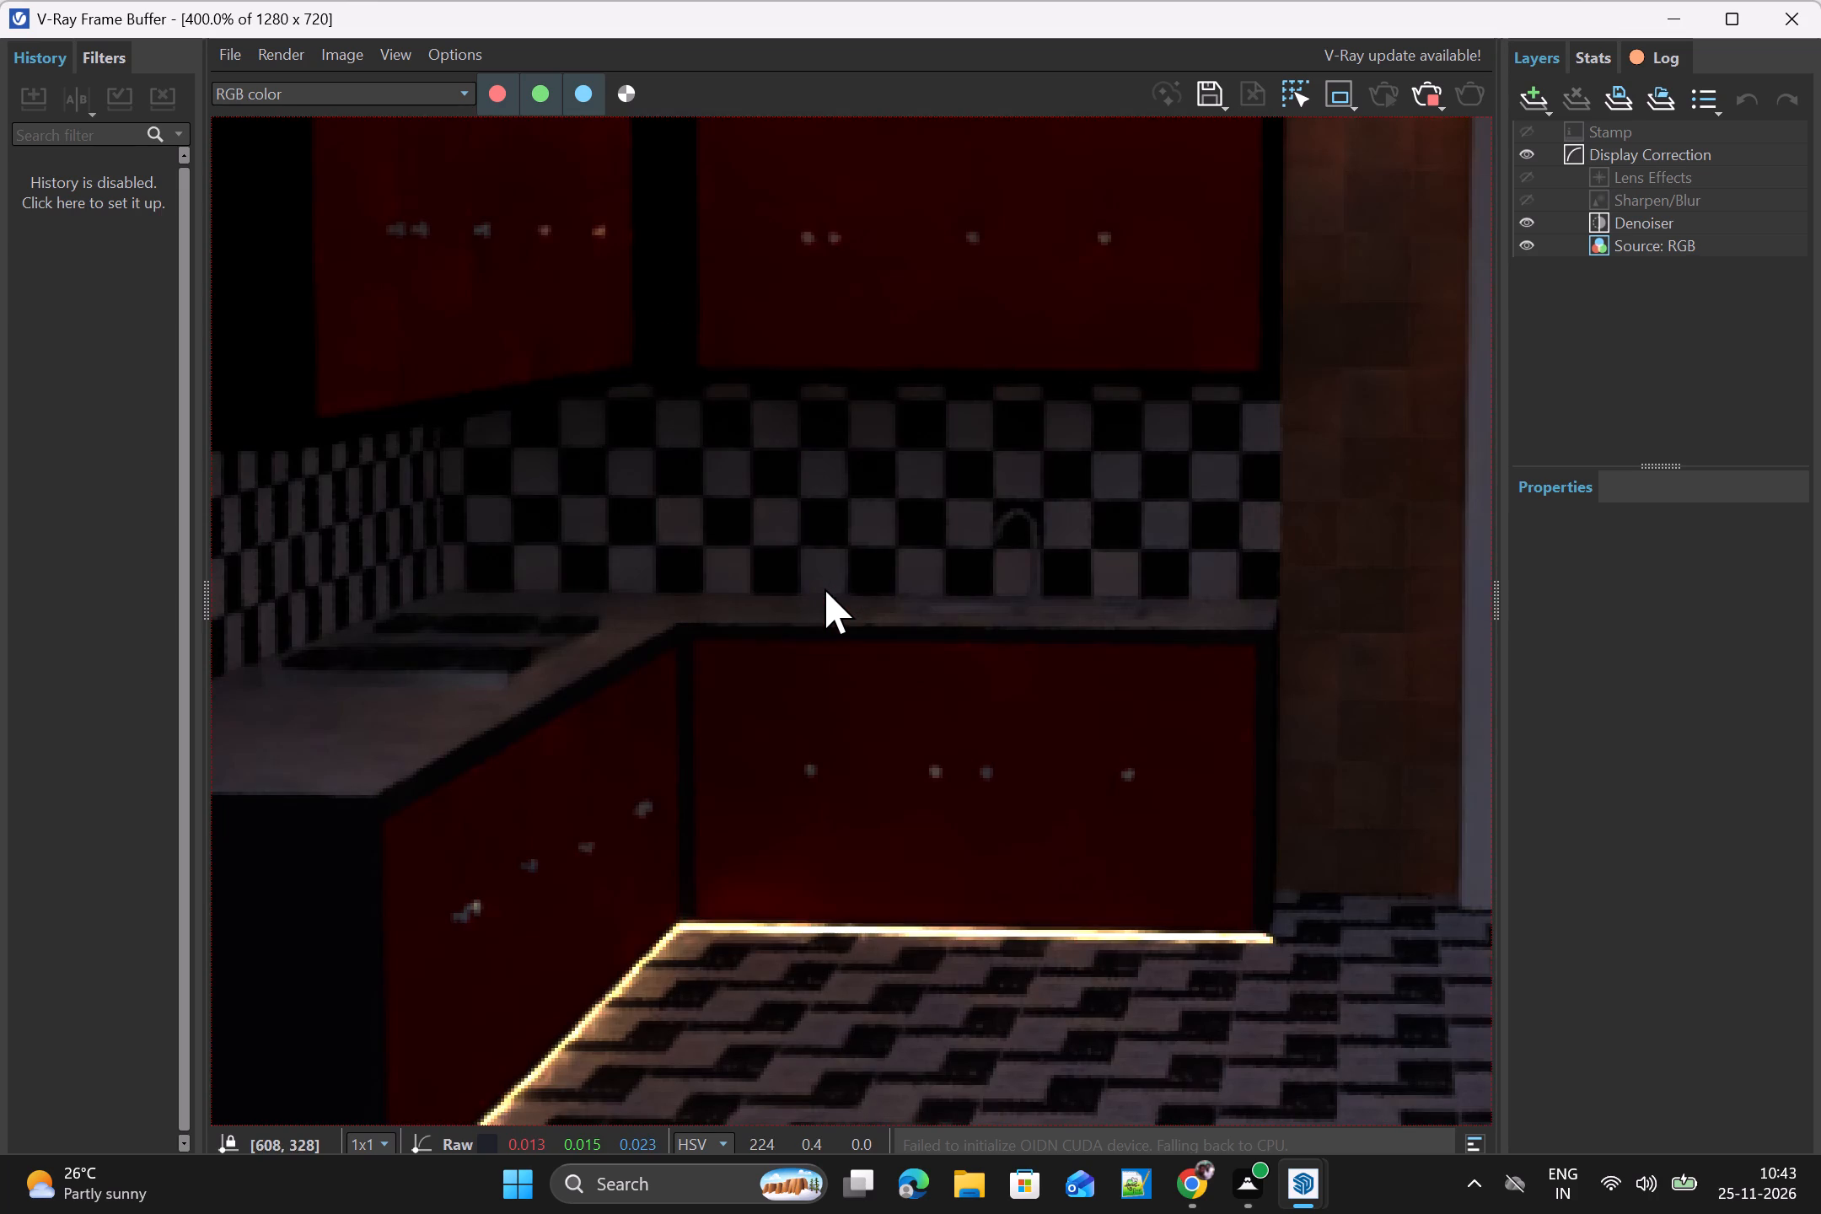
scroll(825, 588, down, 3)
scroll(918, 491, up, 1)
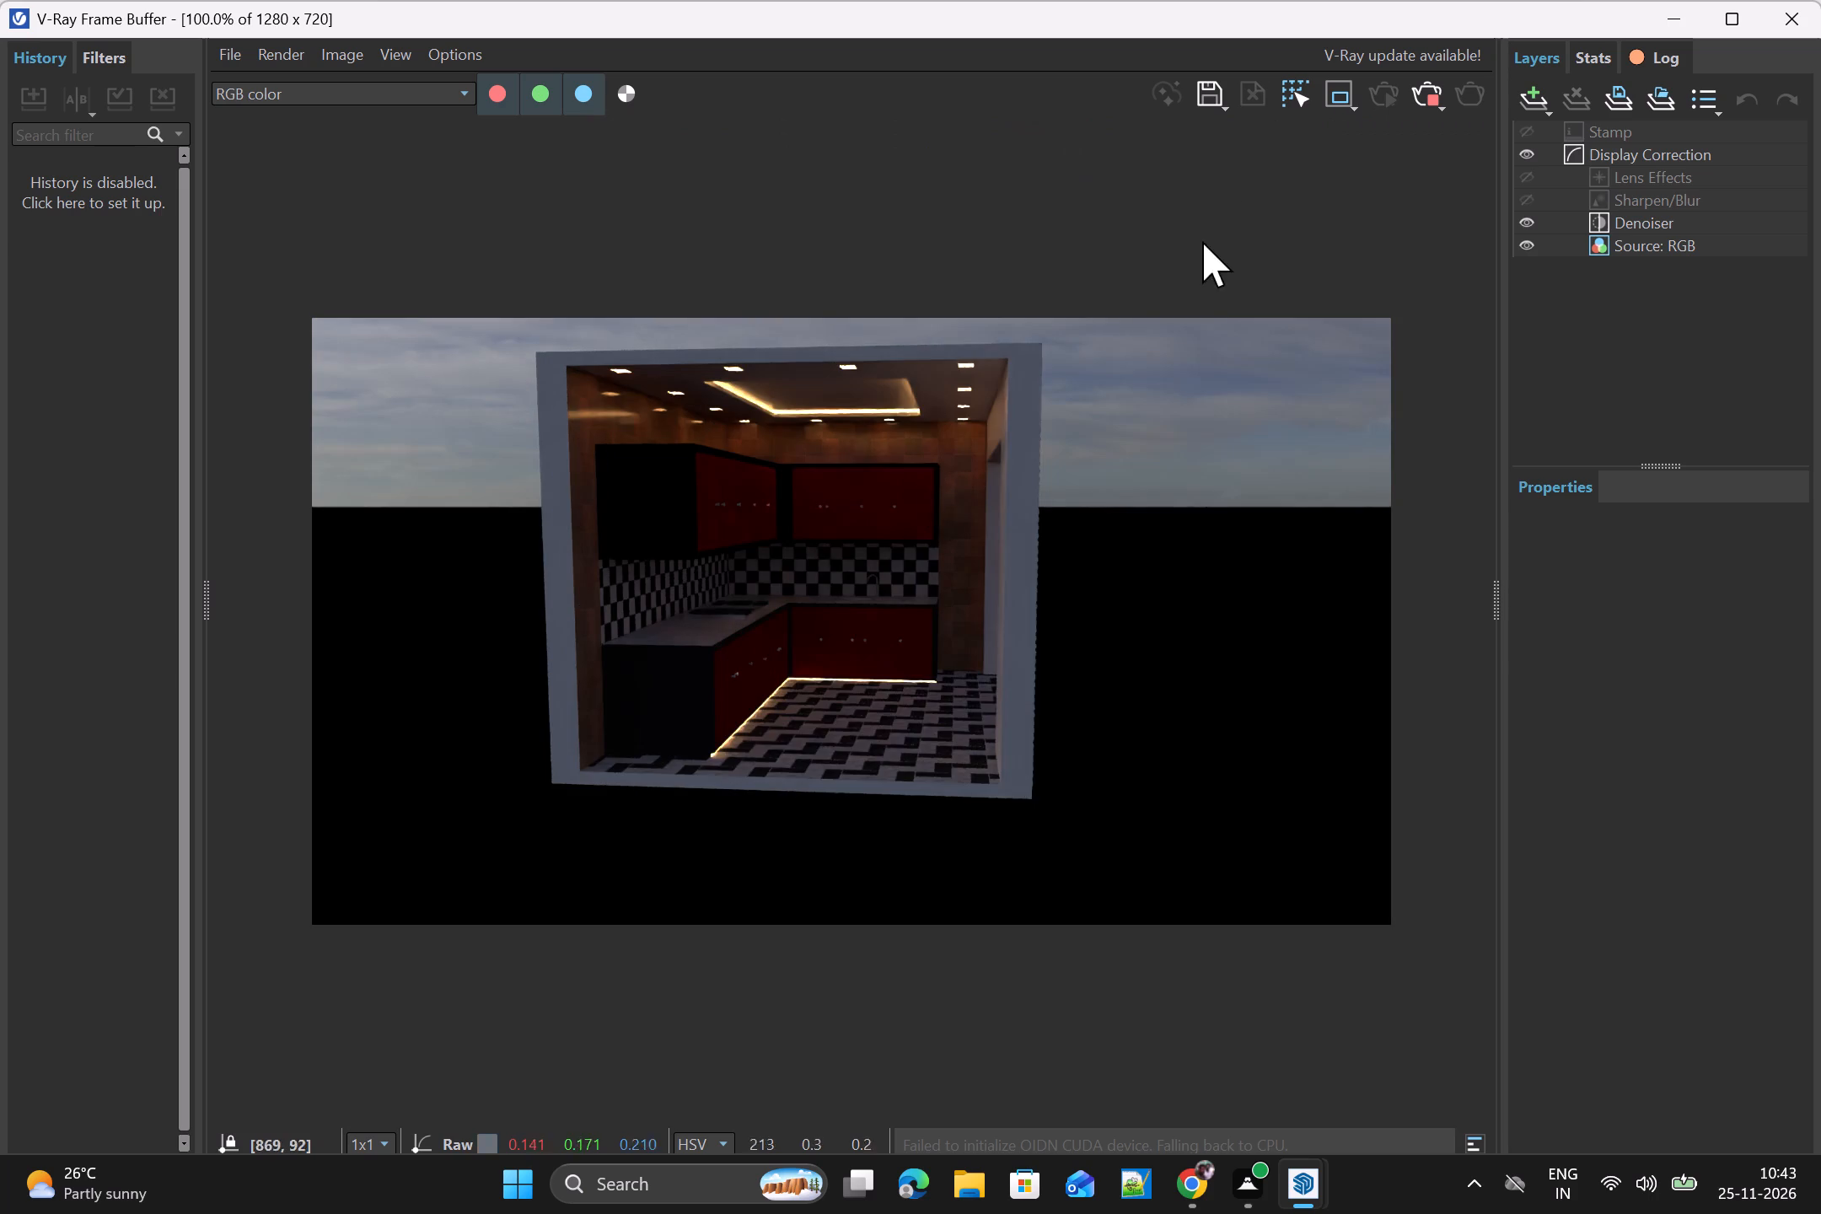
click(1431, 99)
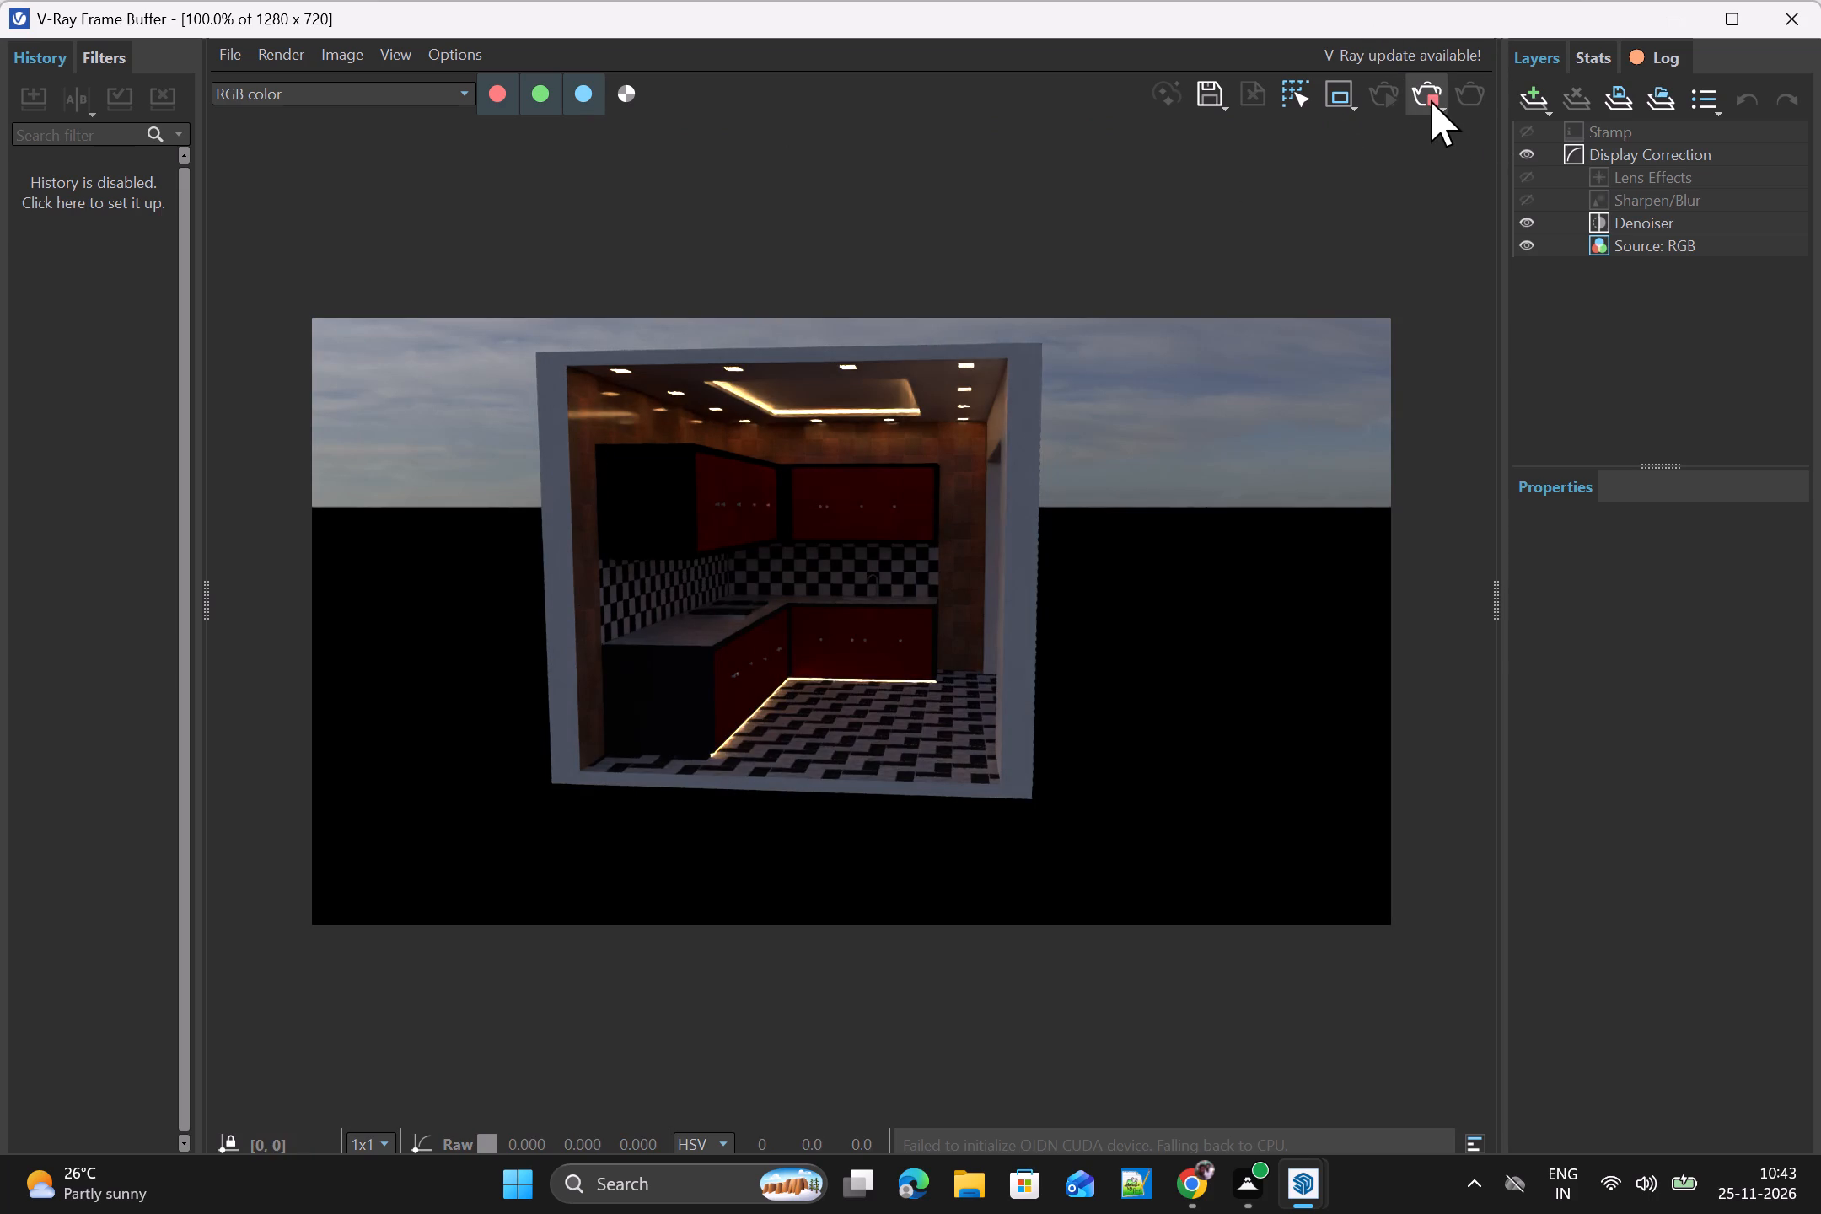
click(1782, 24)
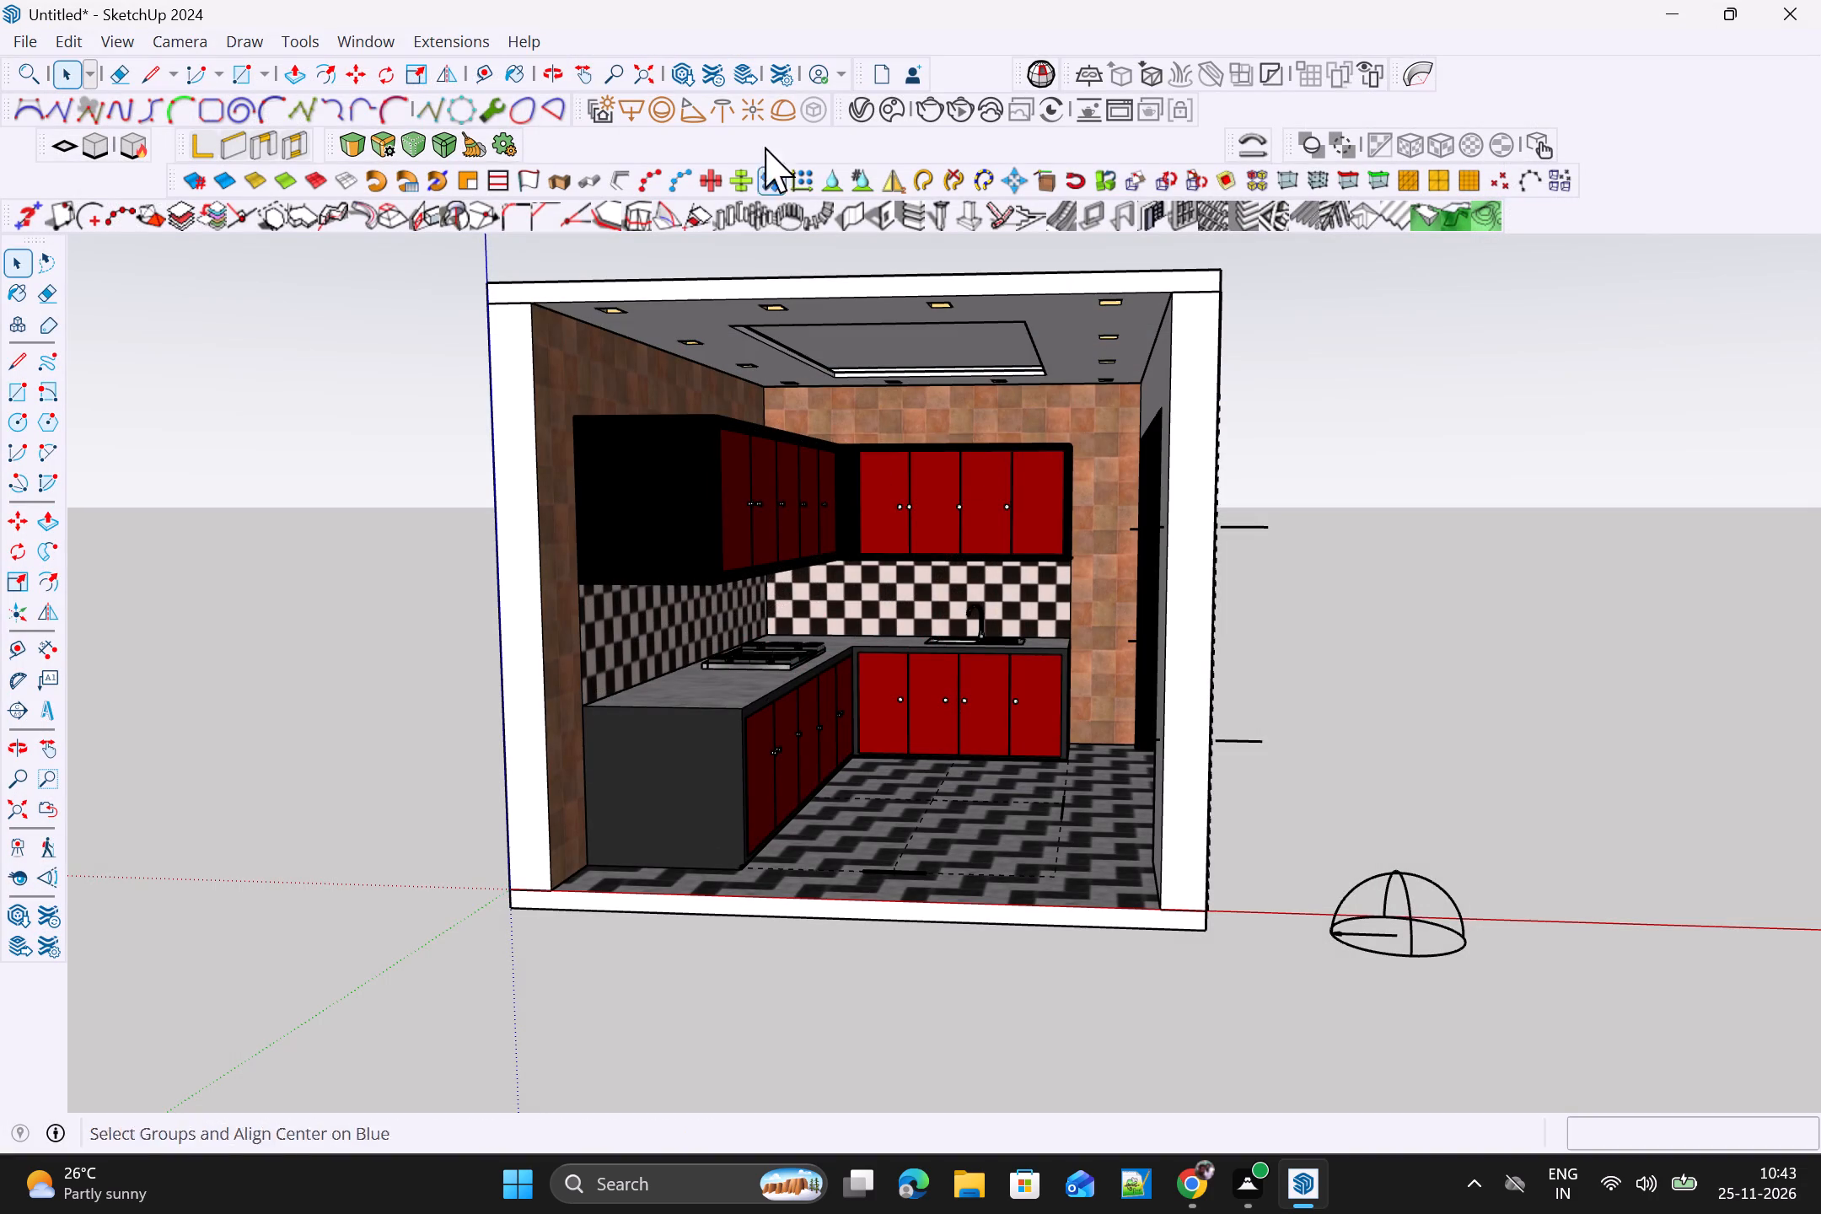
Set the SunLight intensity to 0.5 and close the V-Ray Asset Editor.
click(865, 115)
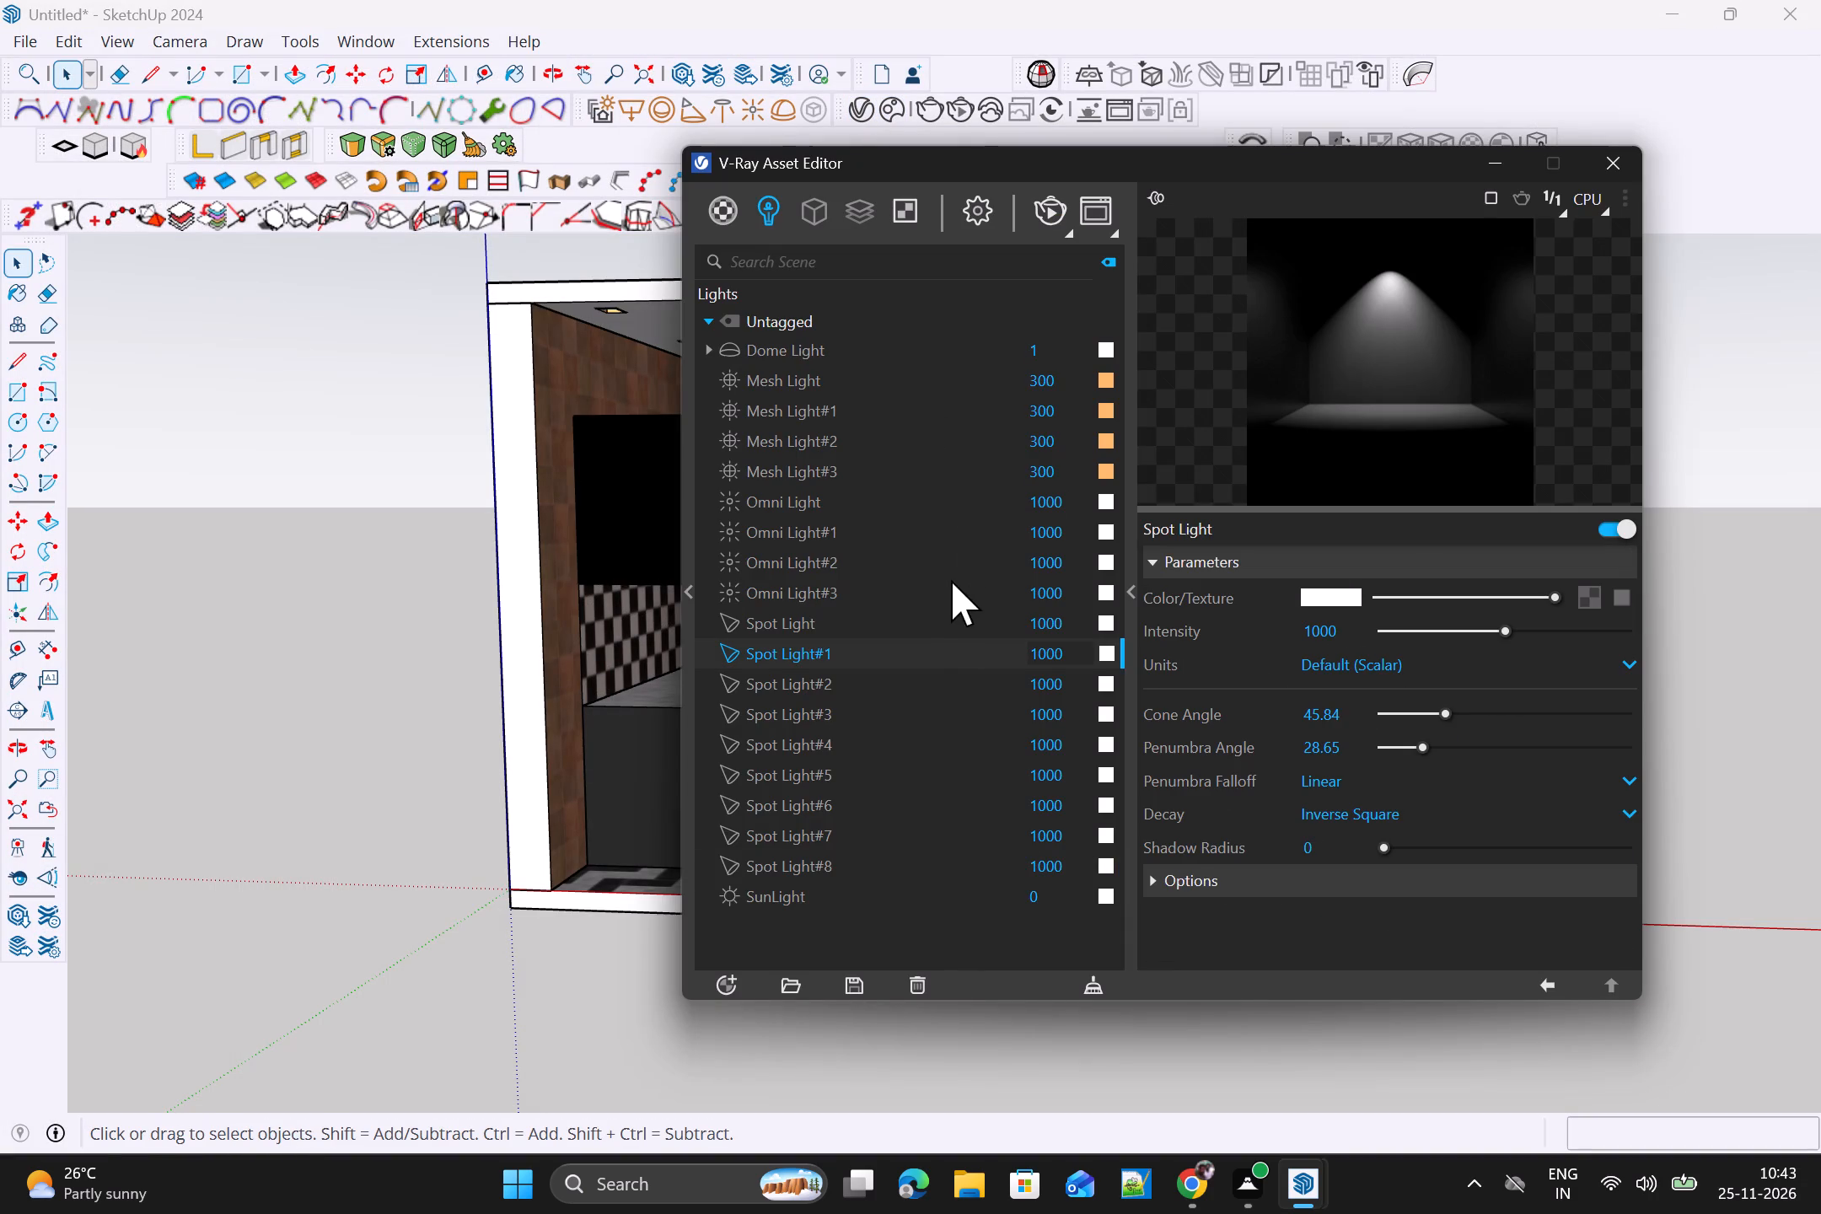
click(1075, 899)
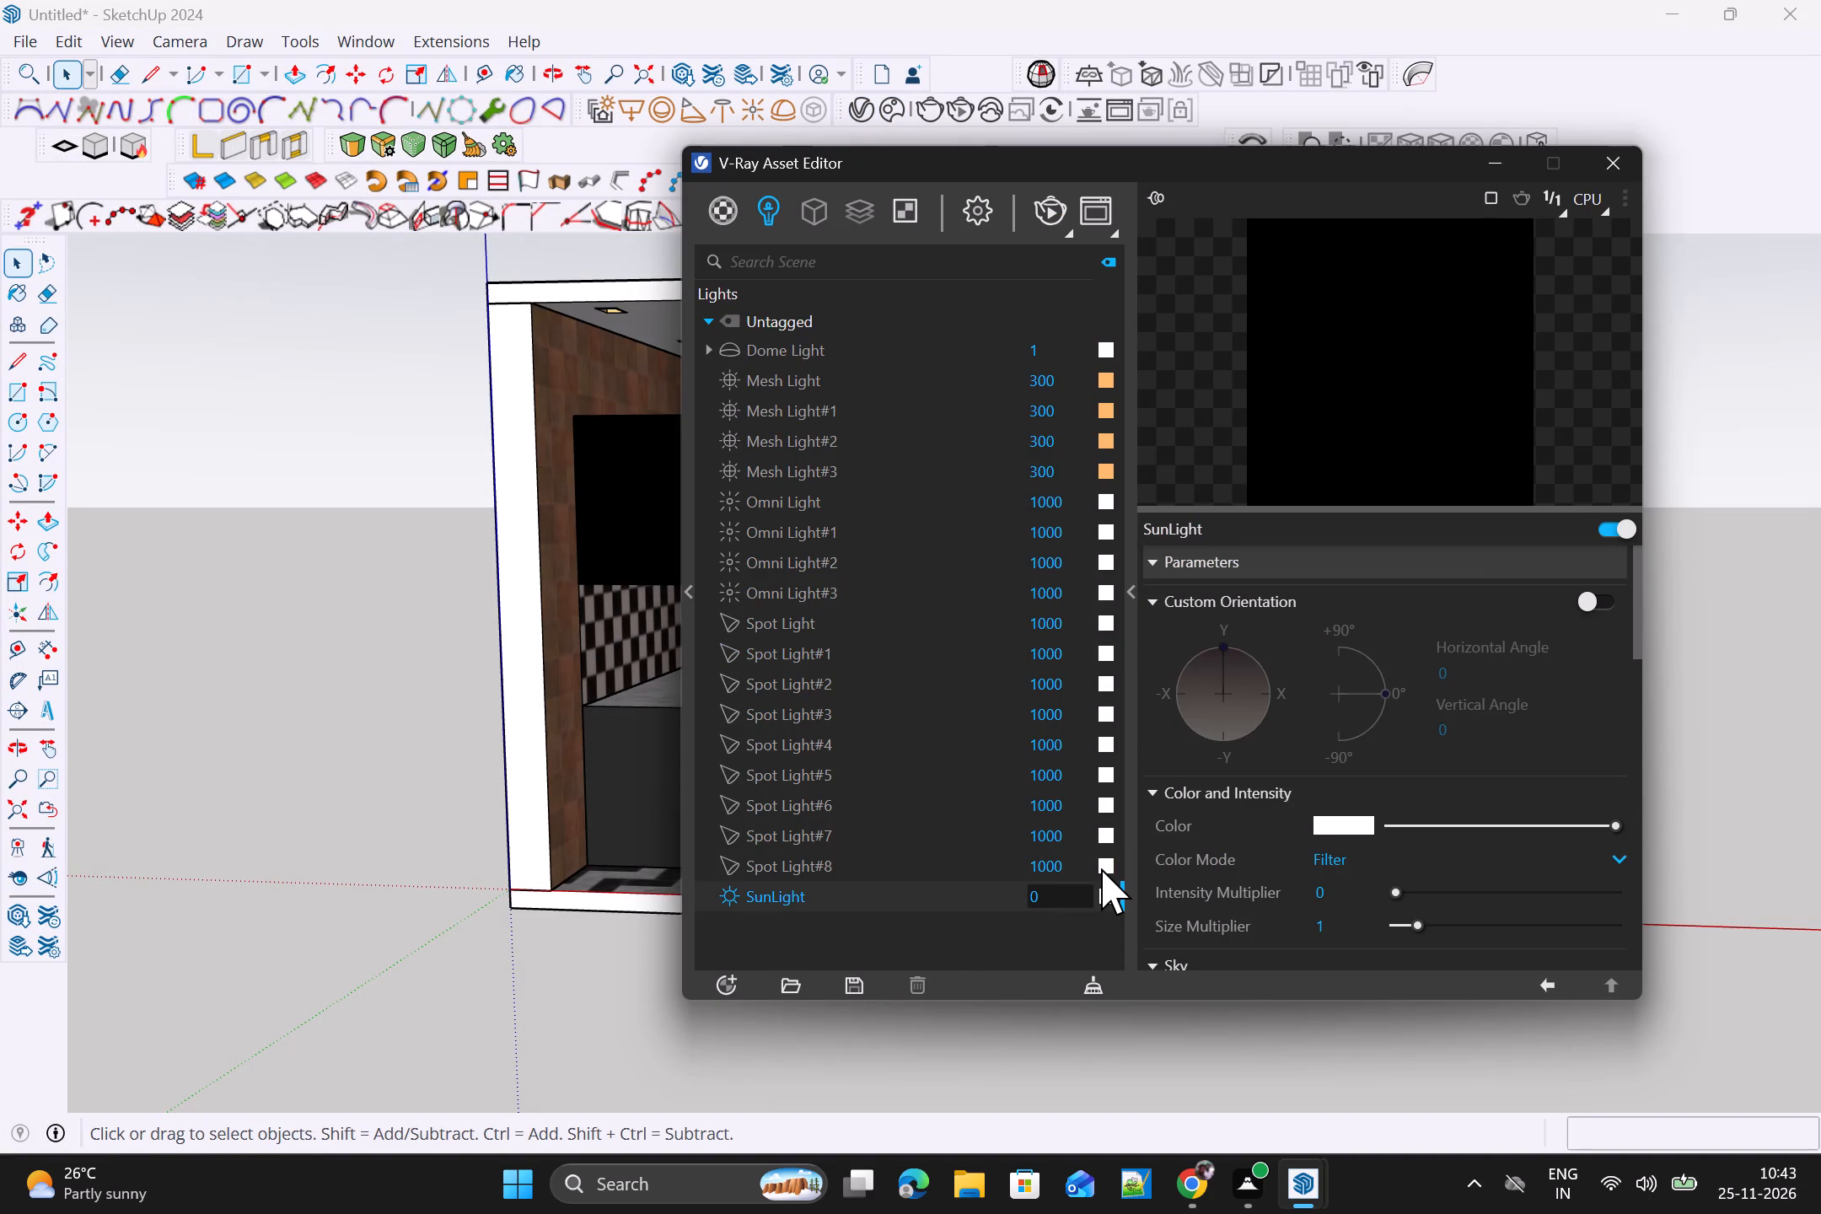
key(period)
key(5)
key(Return)
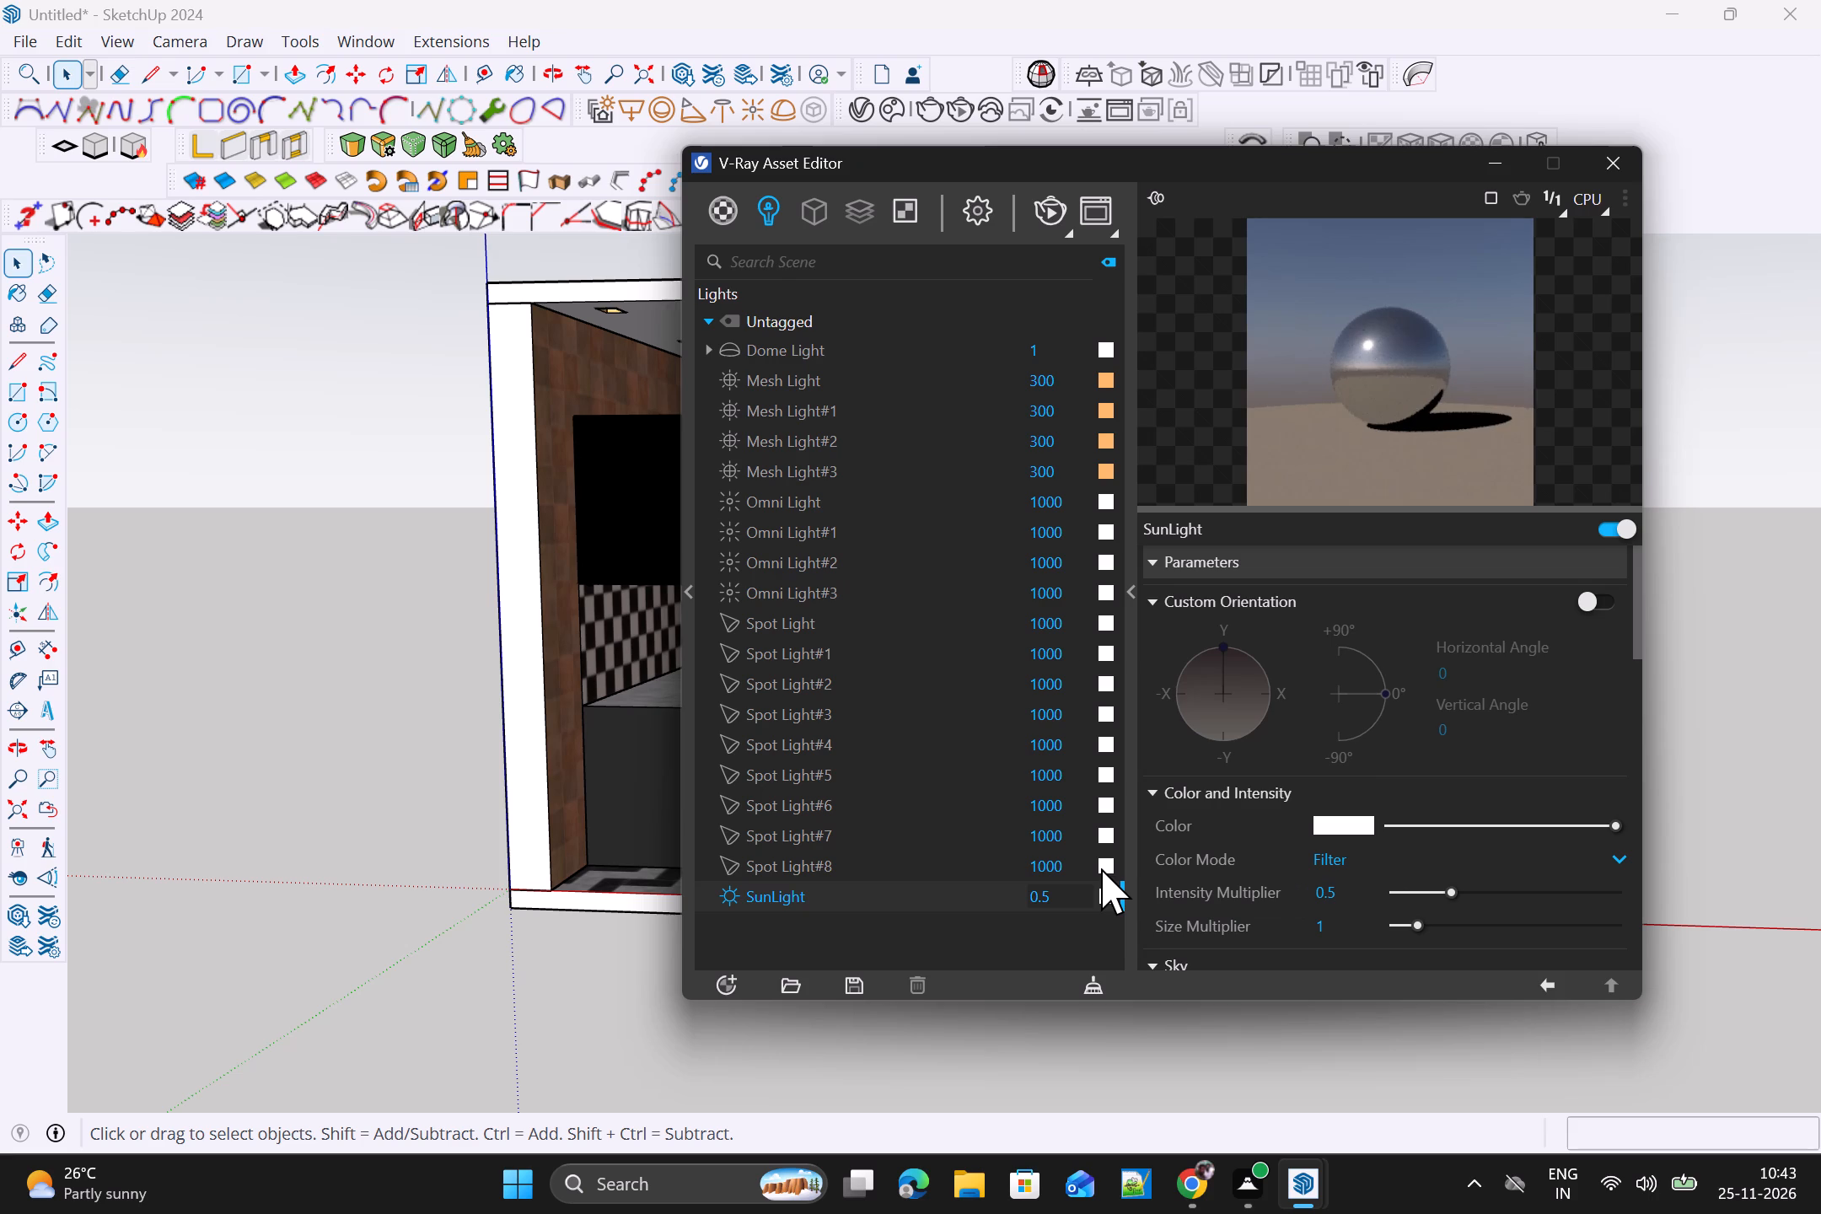
click(1620, 157)
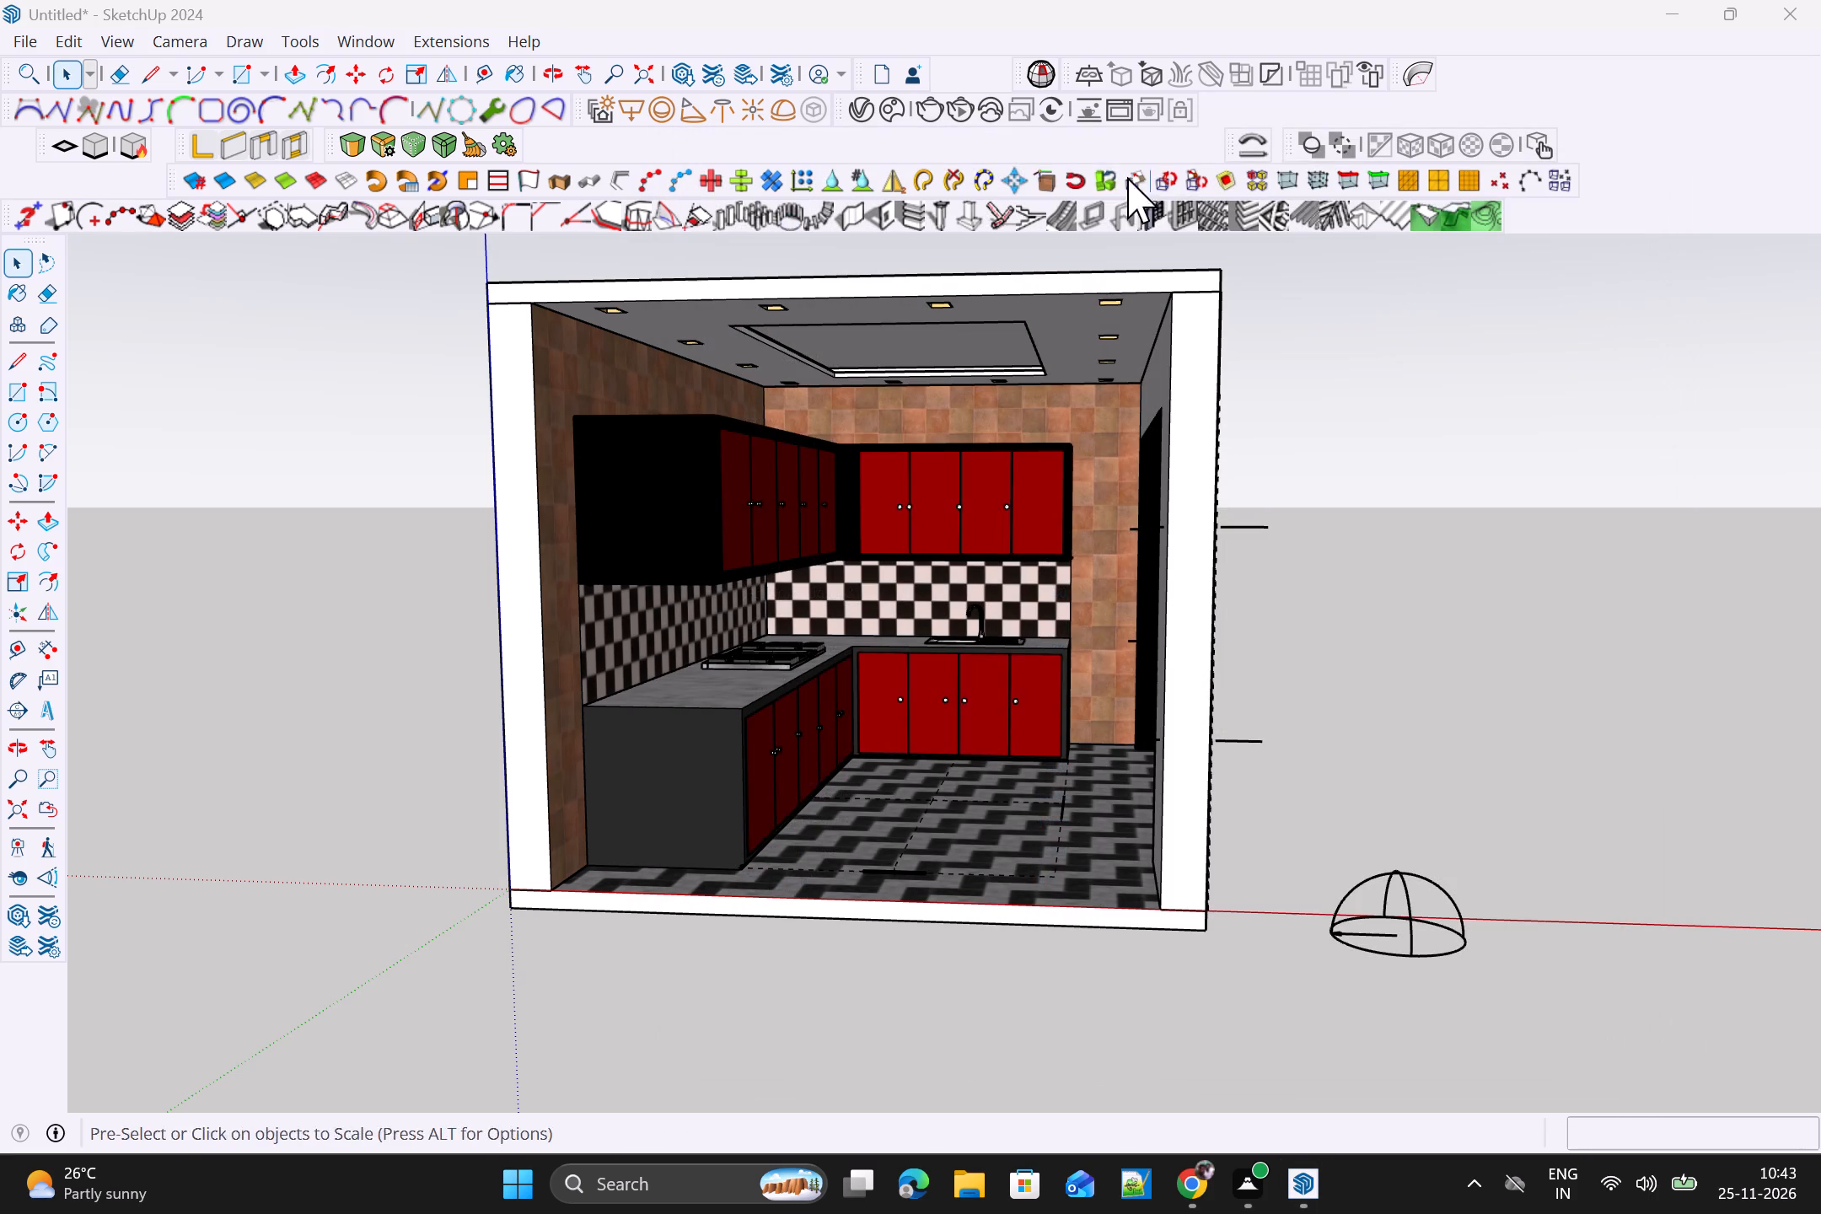
Start an interactive render of the kitchen with the new sunlight setting.
click(964, 117)
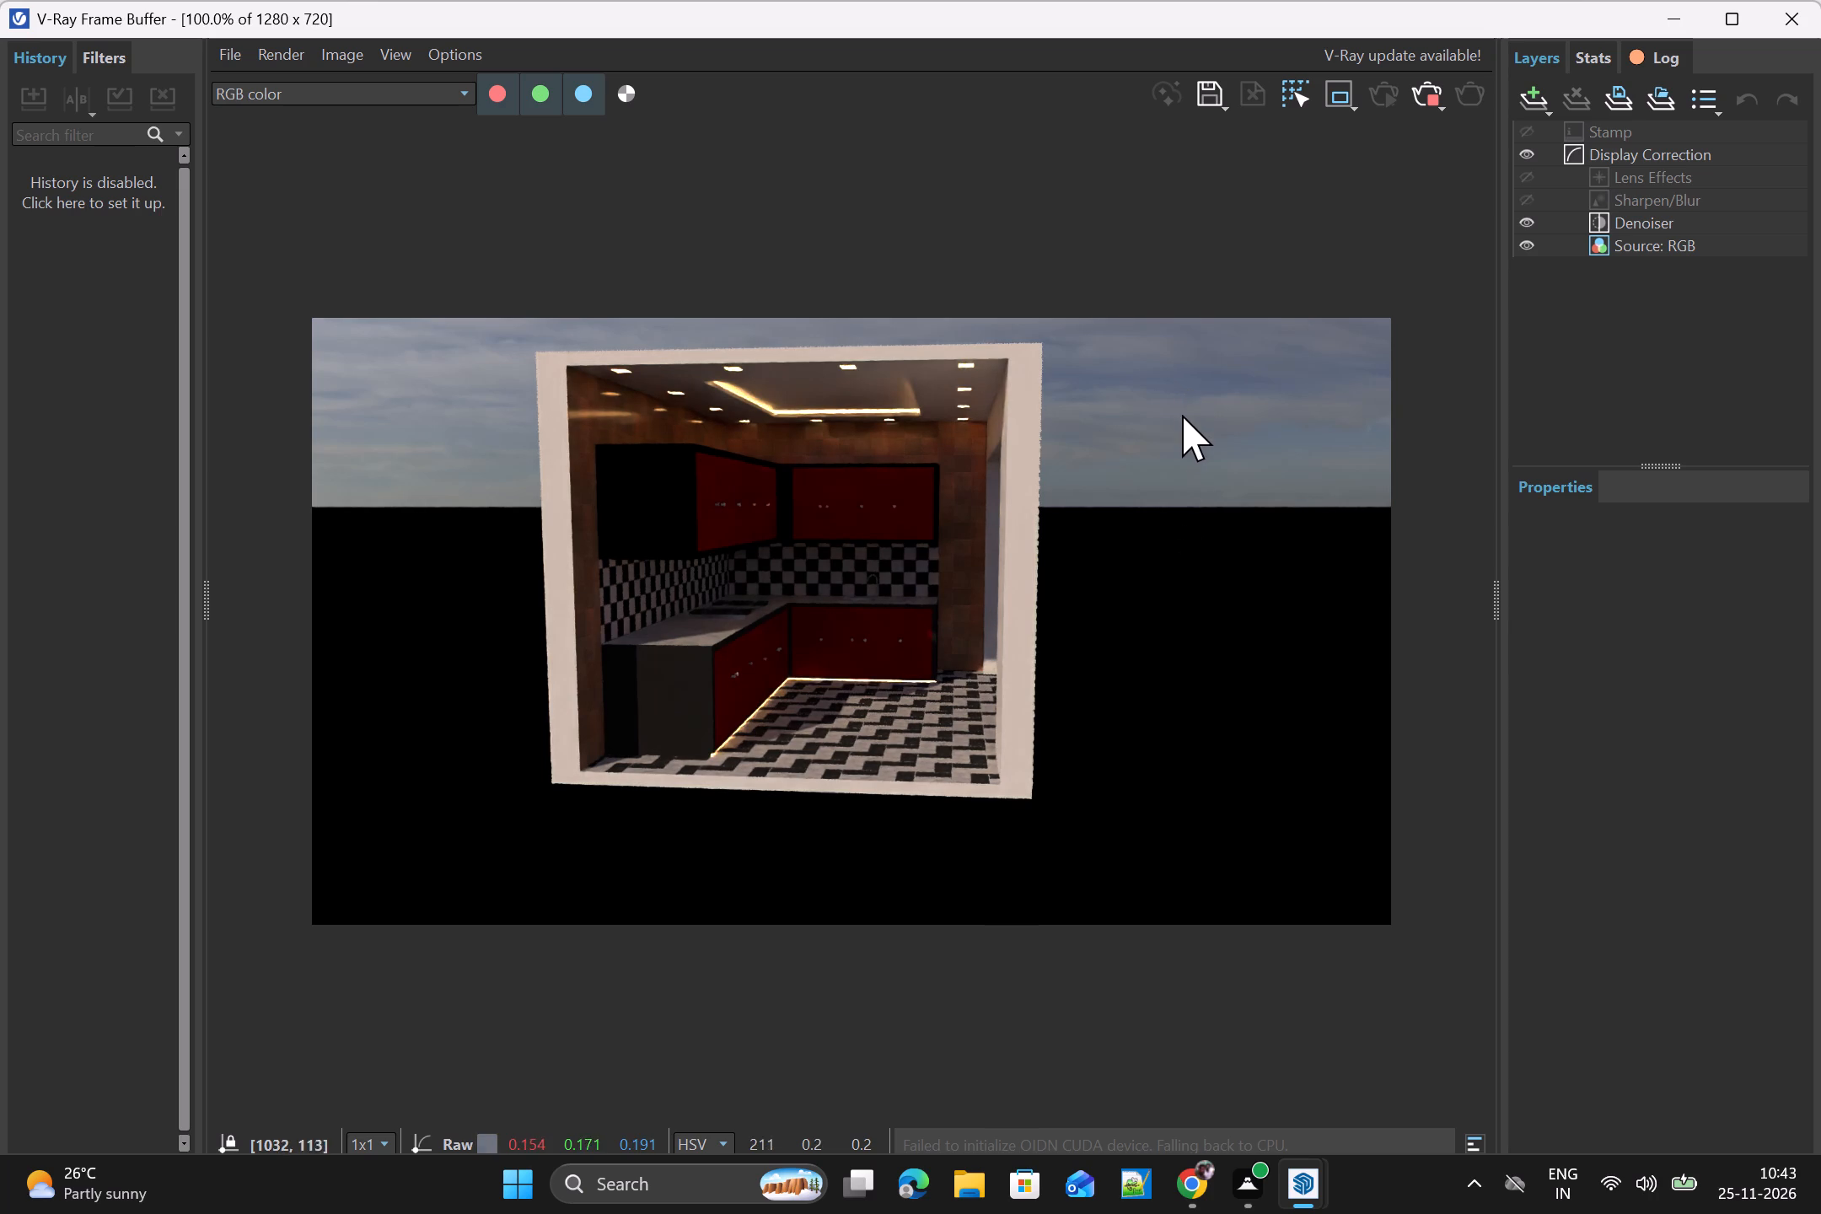
Save the render as a JPEG named KITCHEN NIGHT VIEW-10 in the Downloads folder, and stop the render.
click(1228, 105)
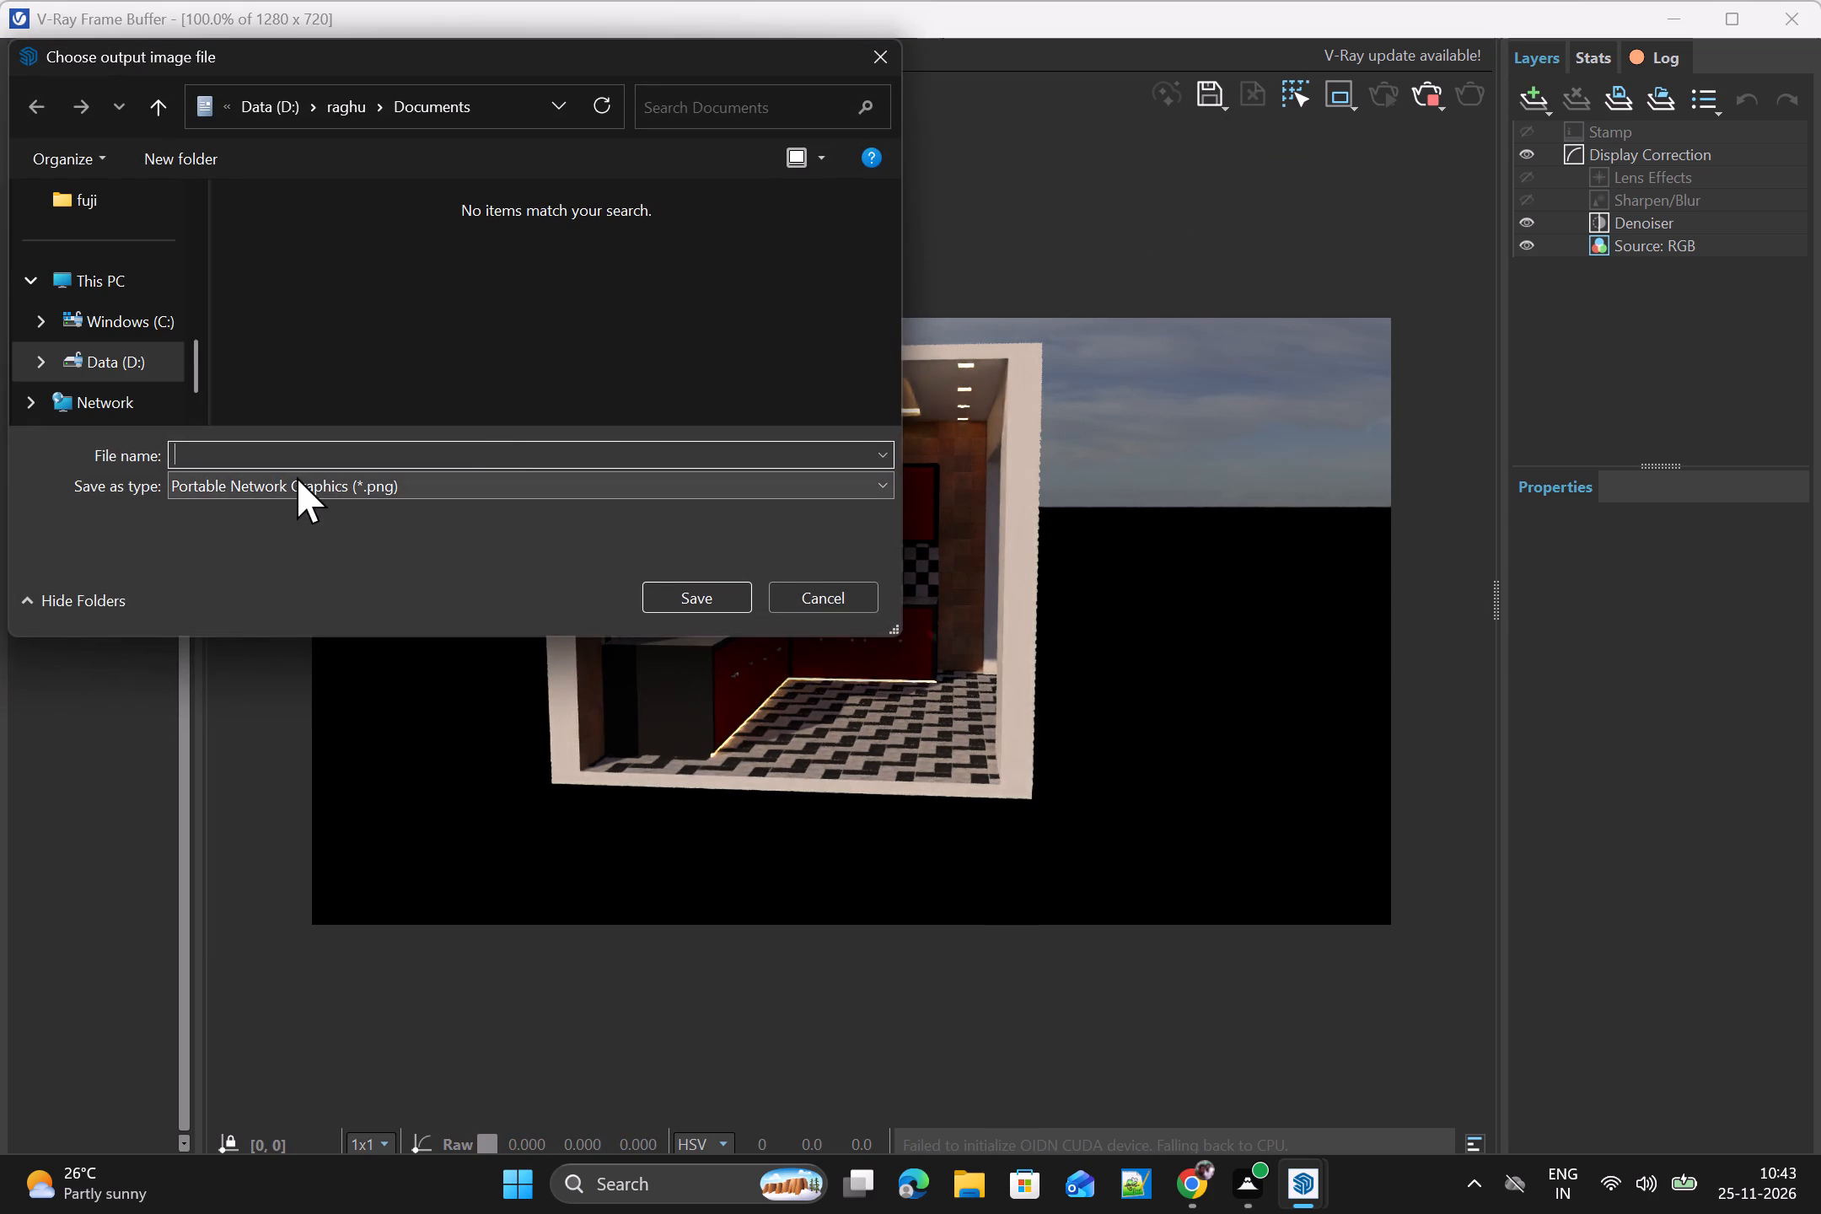
click(297, 477)
click(234, 615)
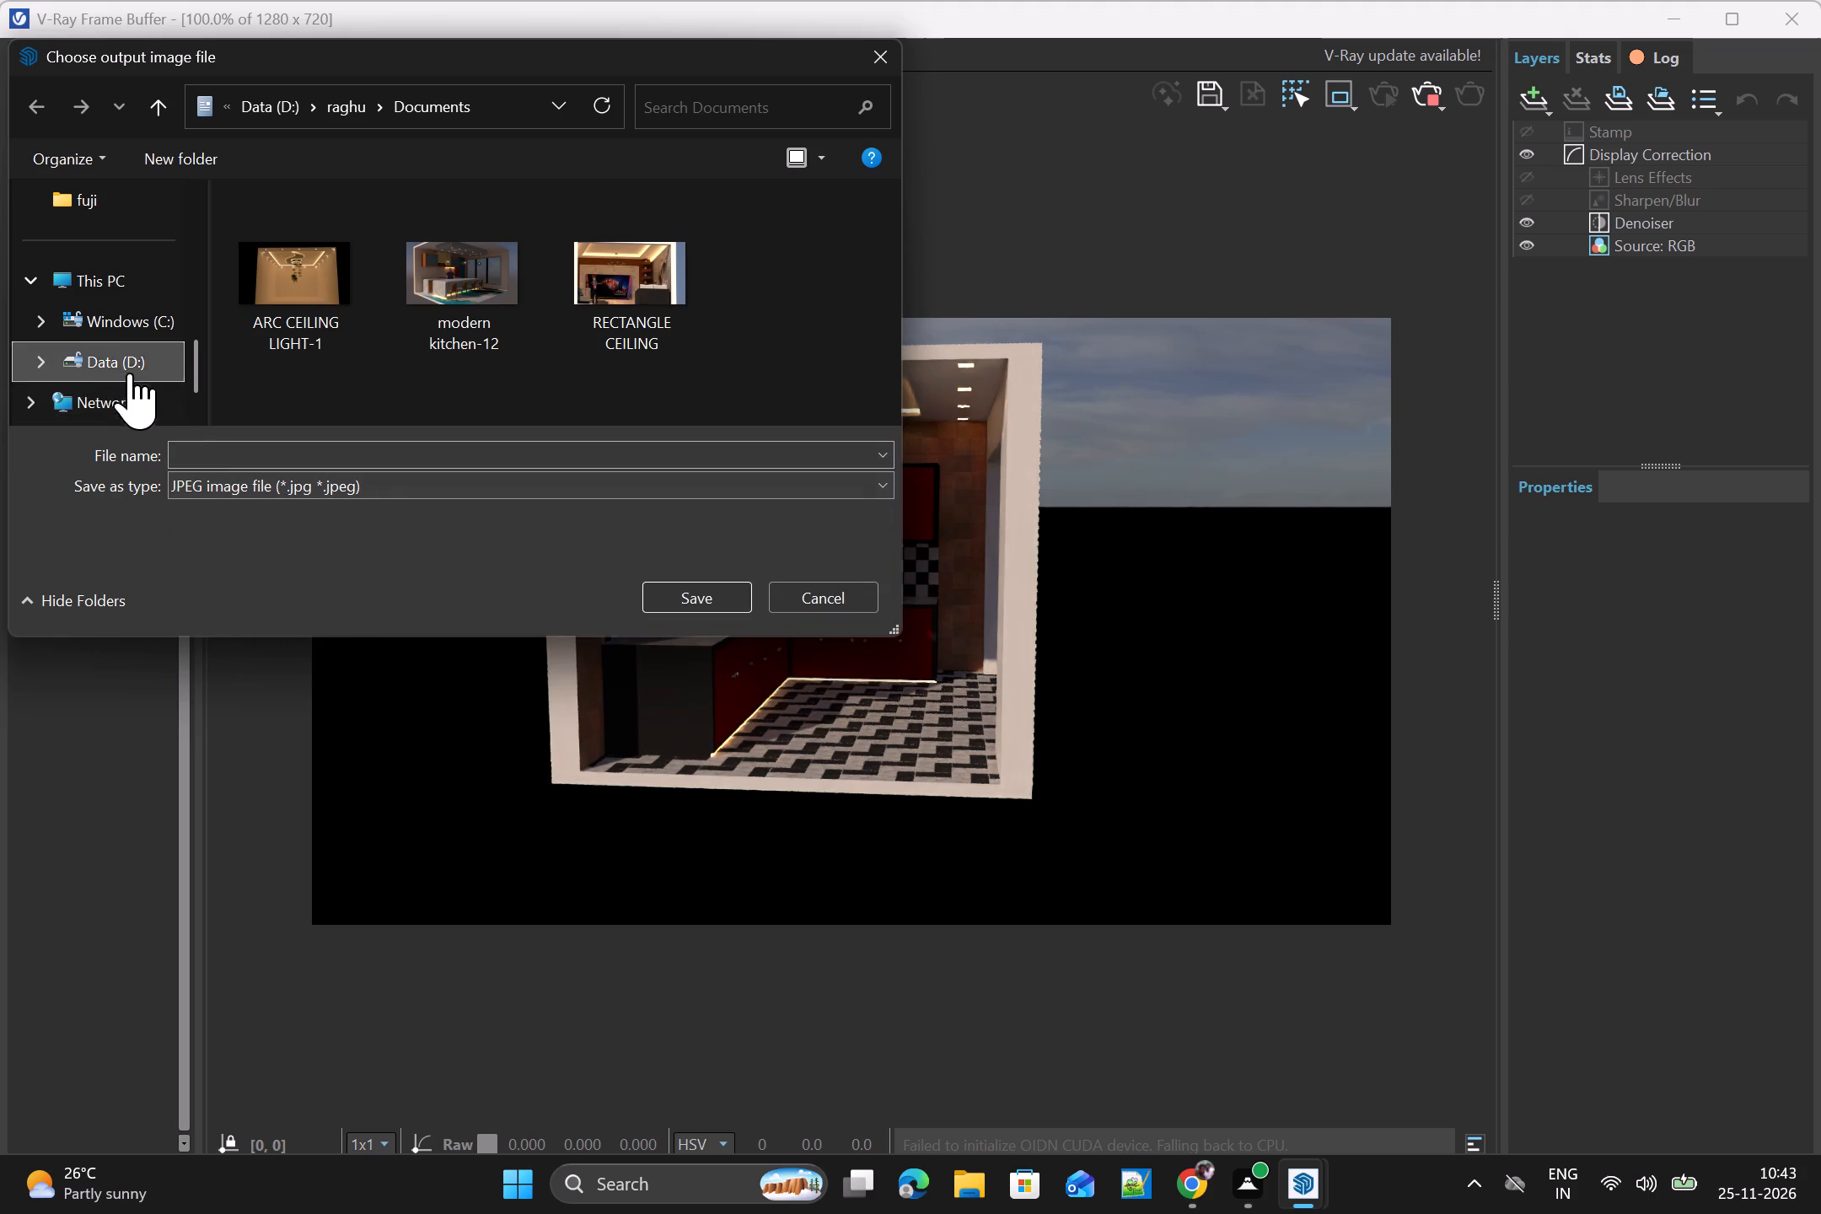
scroll(121, 320, up, 3)
click(105, 400)
click(230, 445)
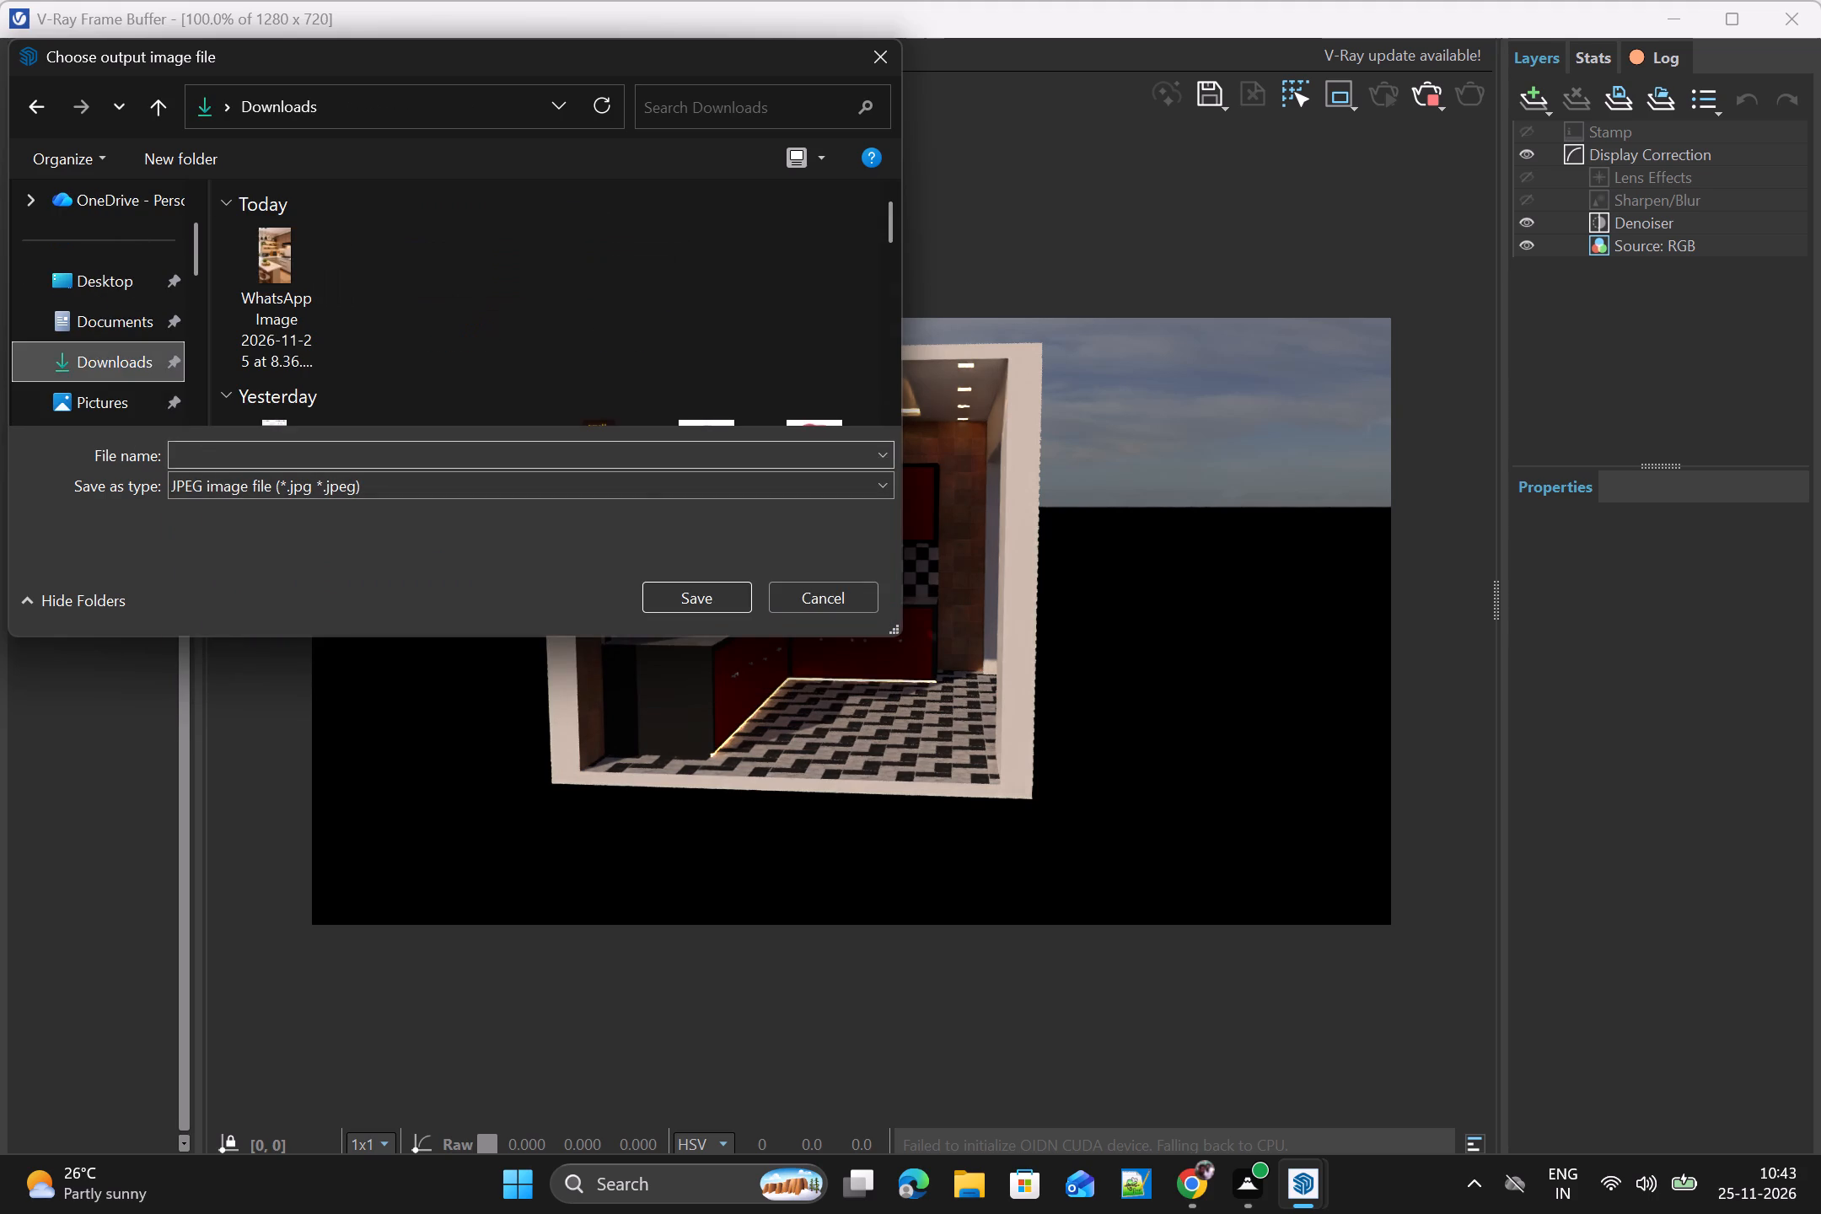
text(KITCHEEN)
key(space)
key(BackSpace)
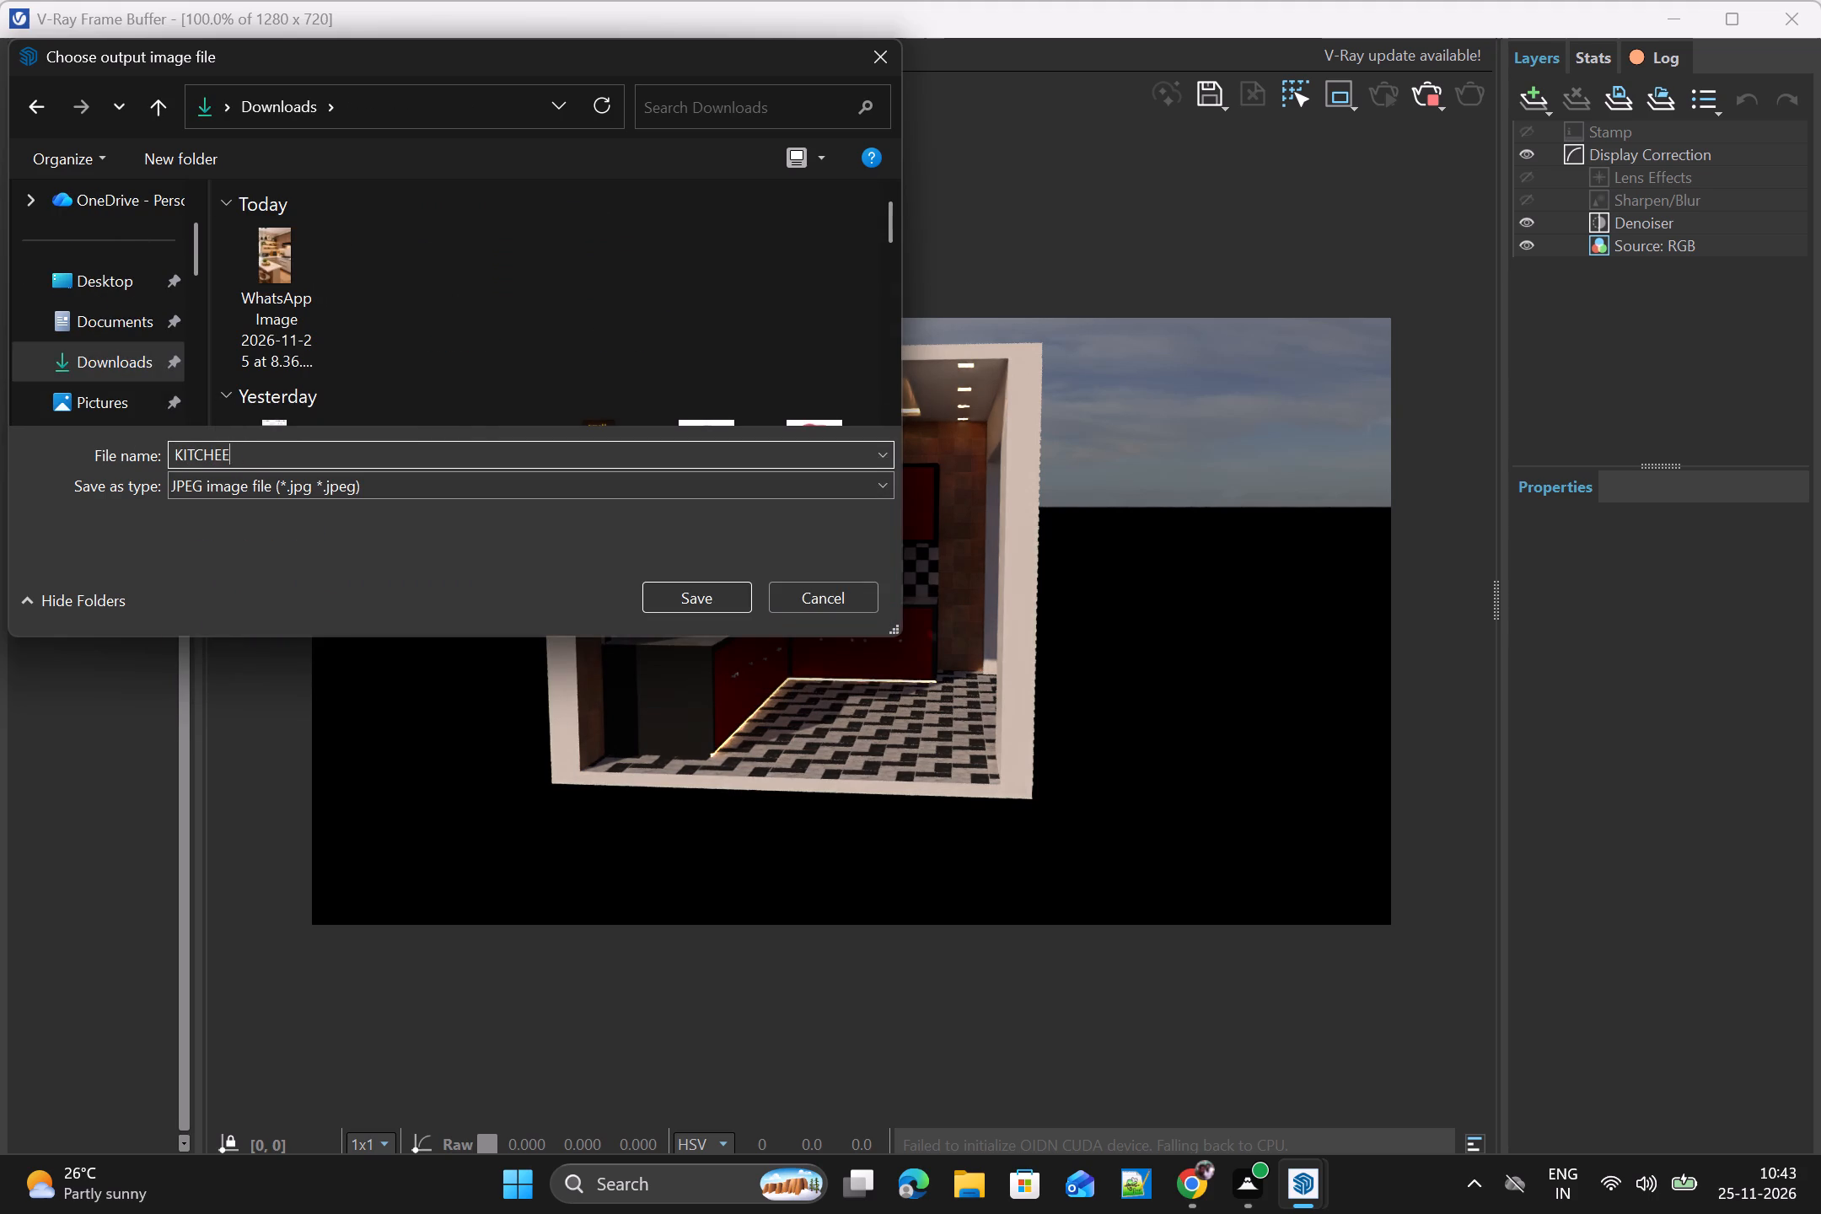
key(BackSpace)
key(BackSpace)
text(N NIGHT VIEW)
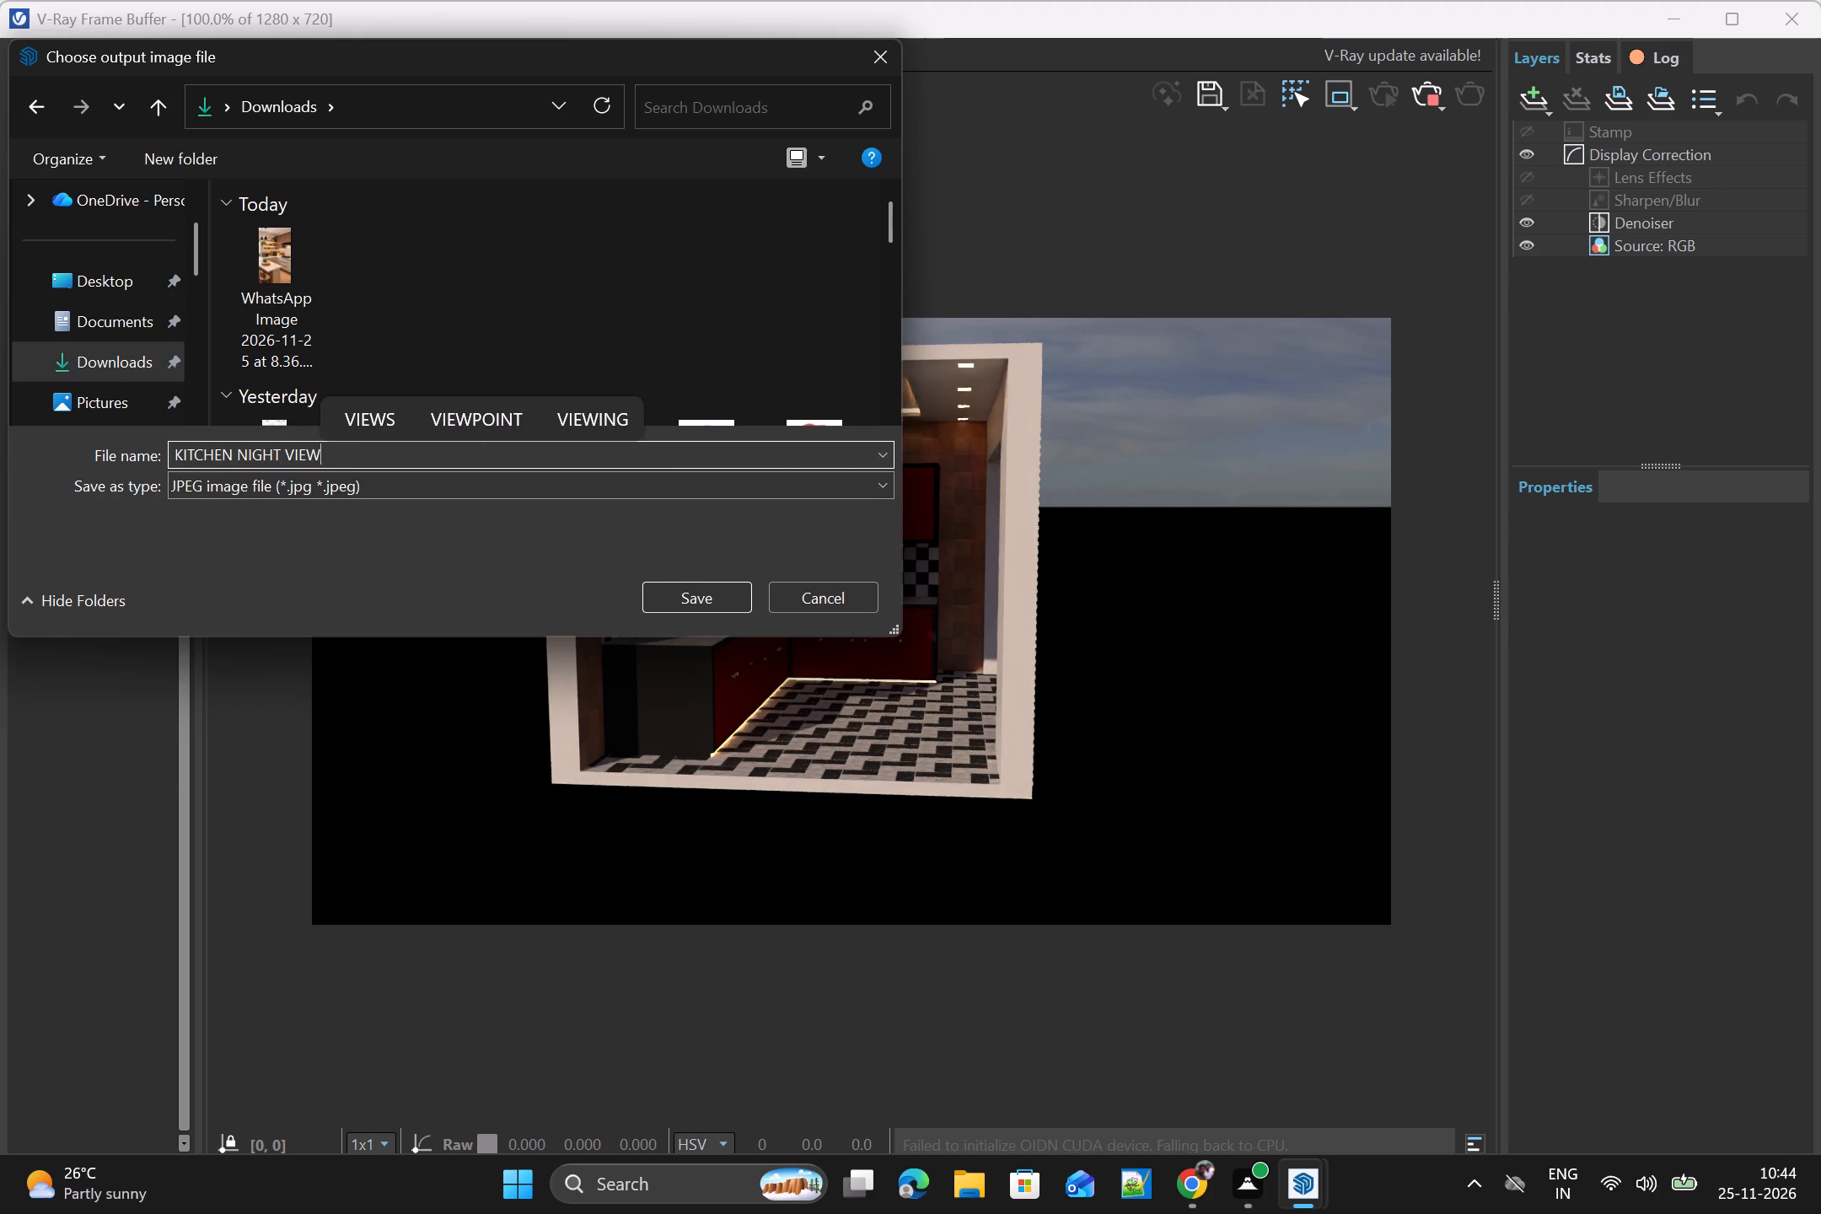
key(1)
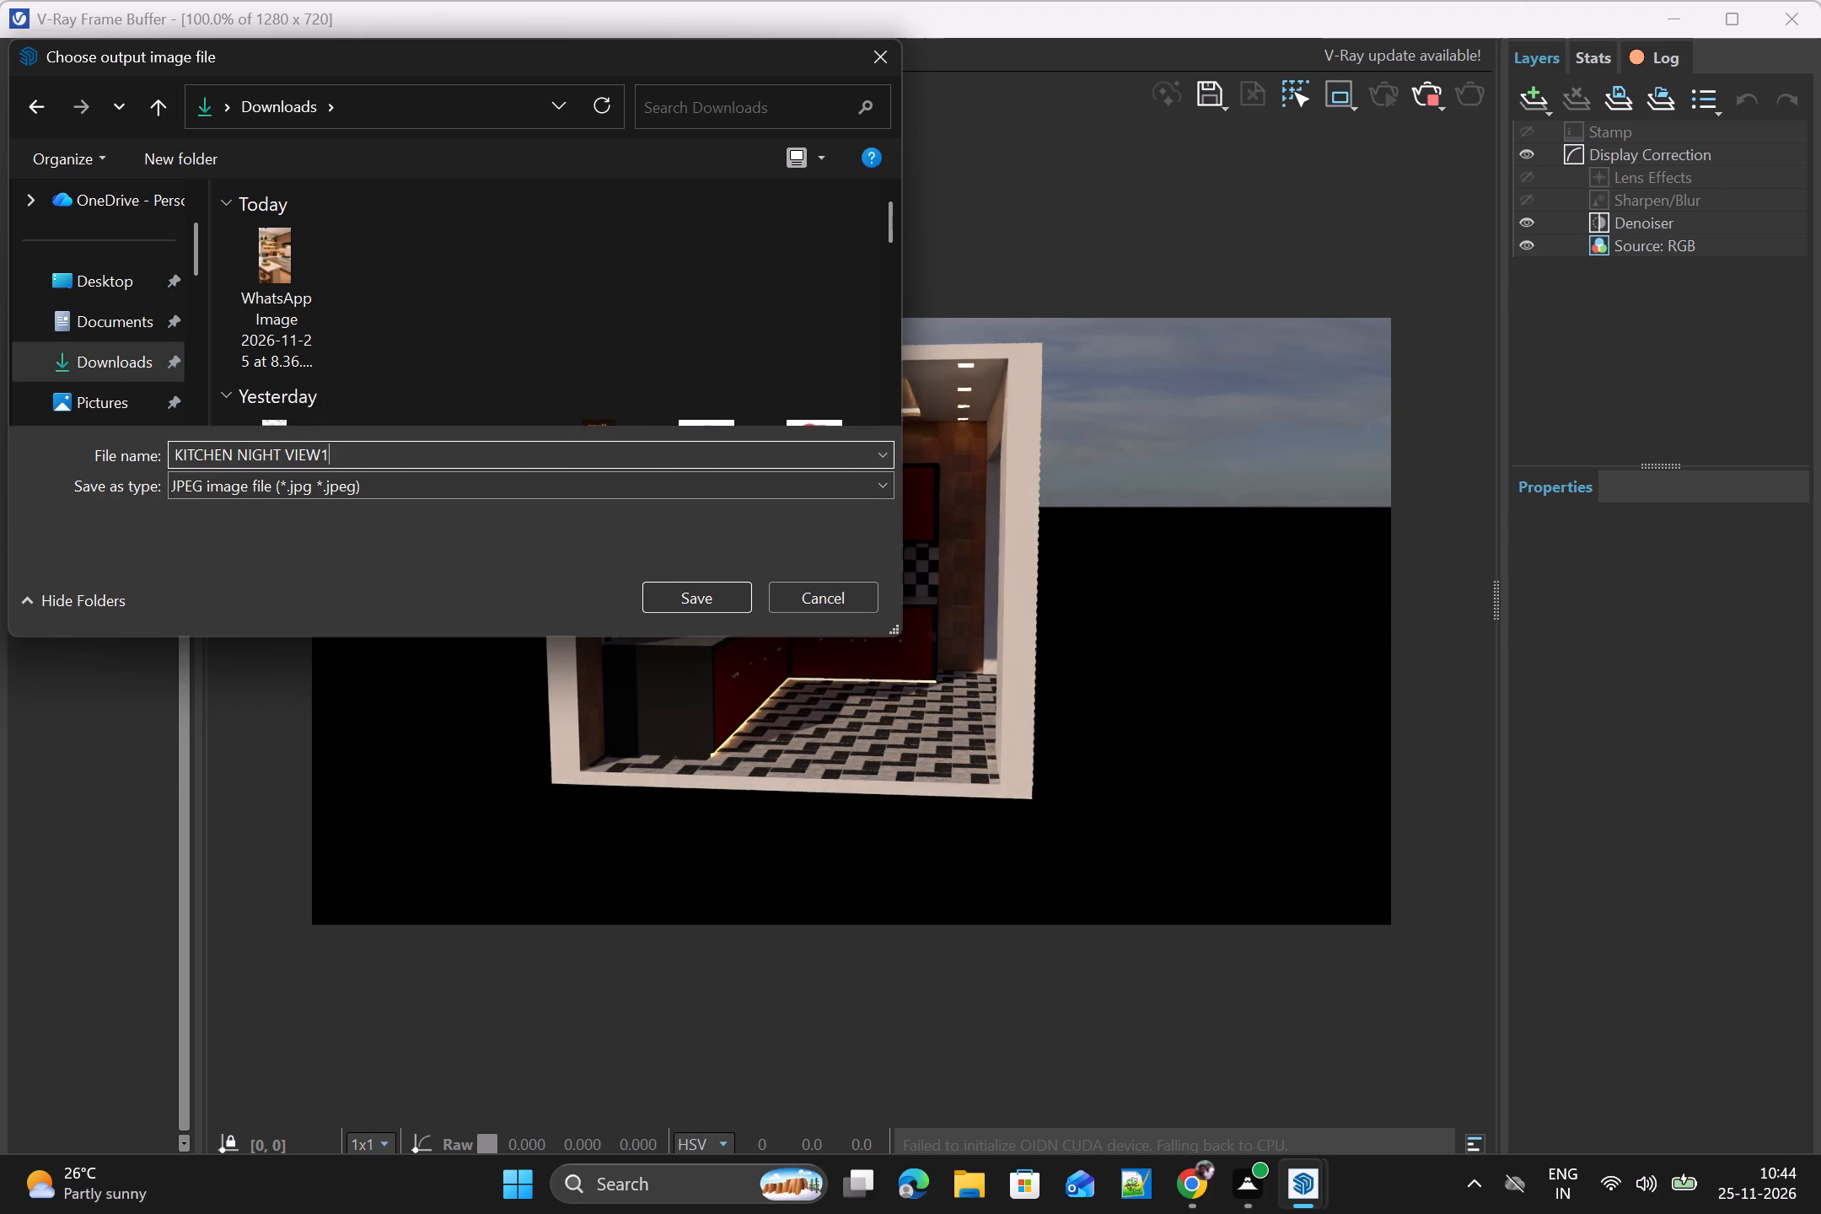
key(BackSpace)
text(-10)
key(Return)
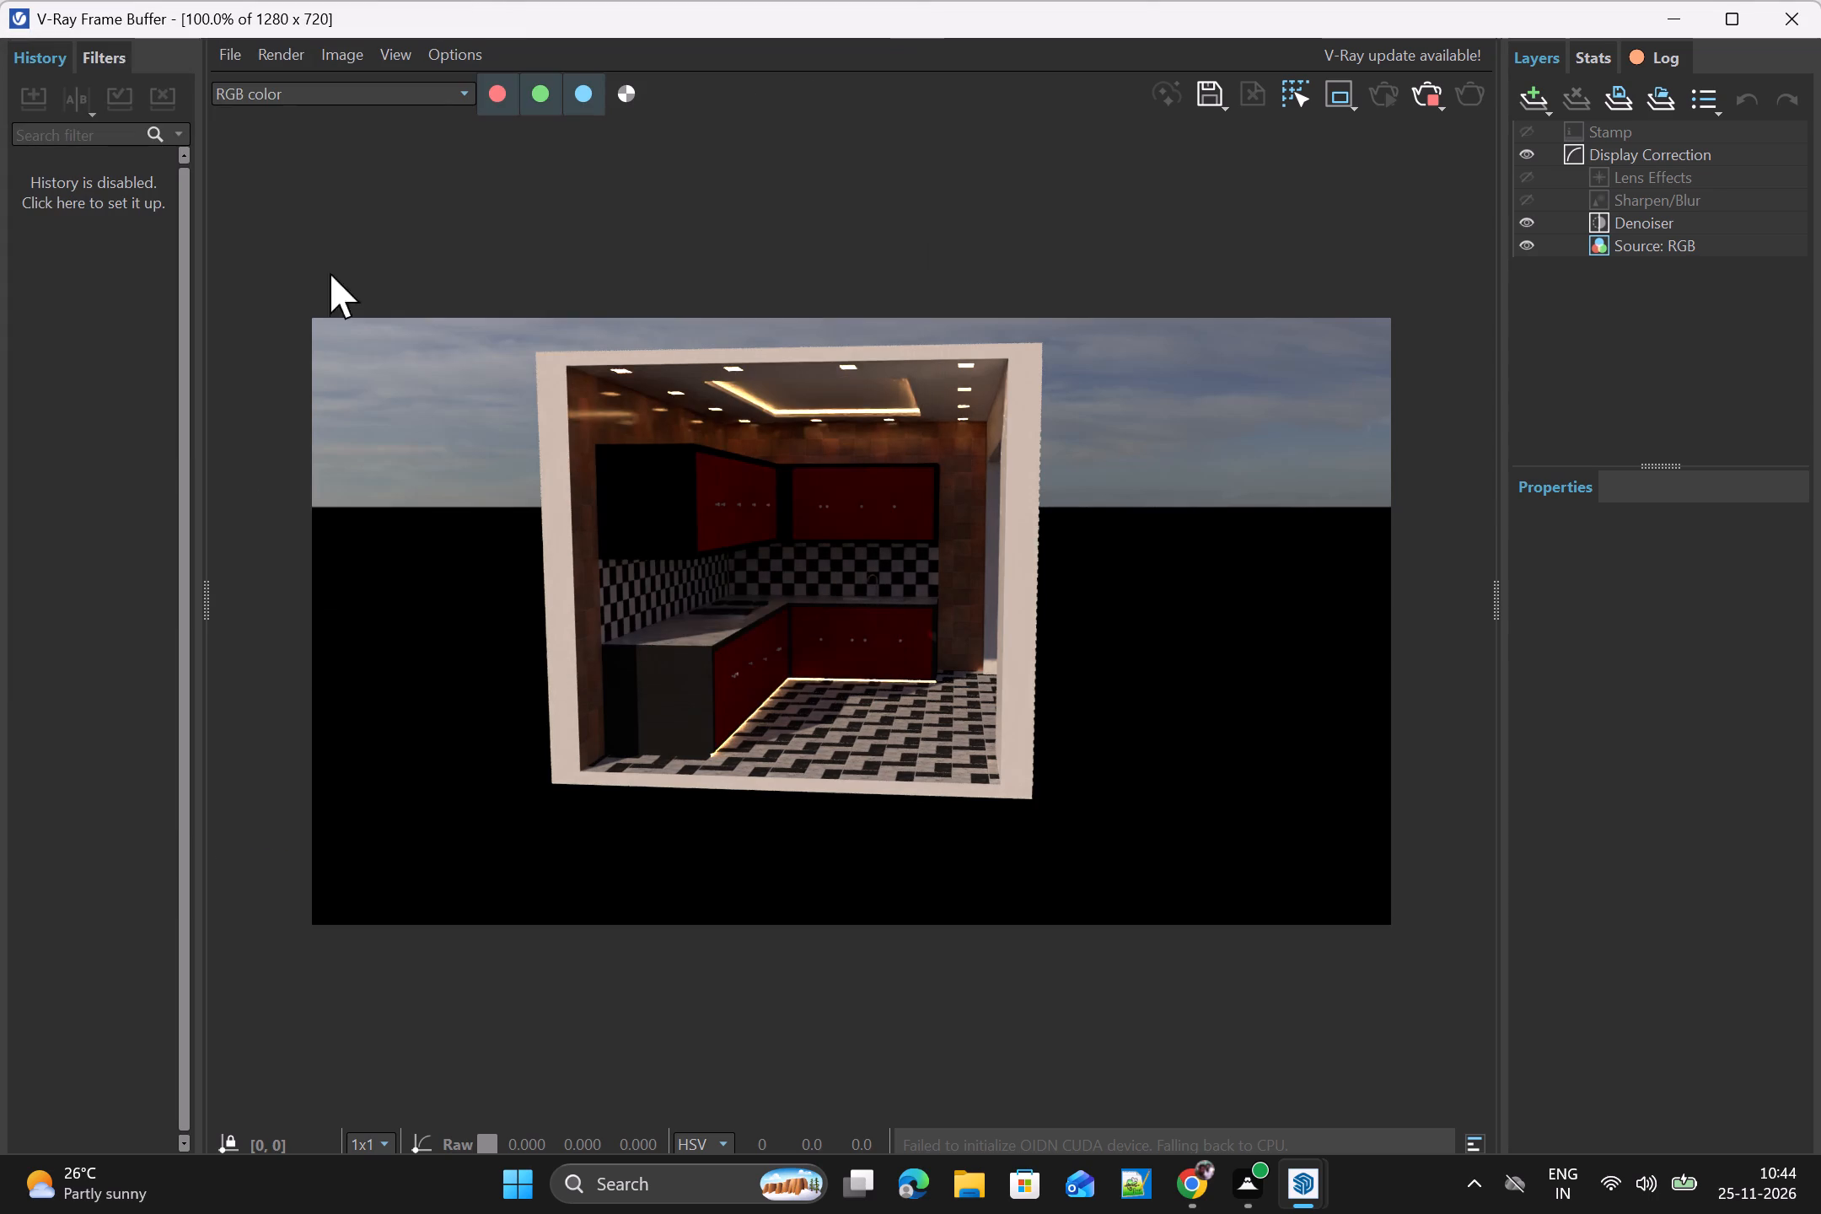
click(1423, 90)
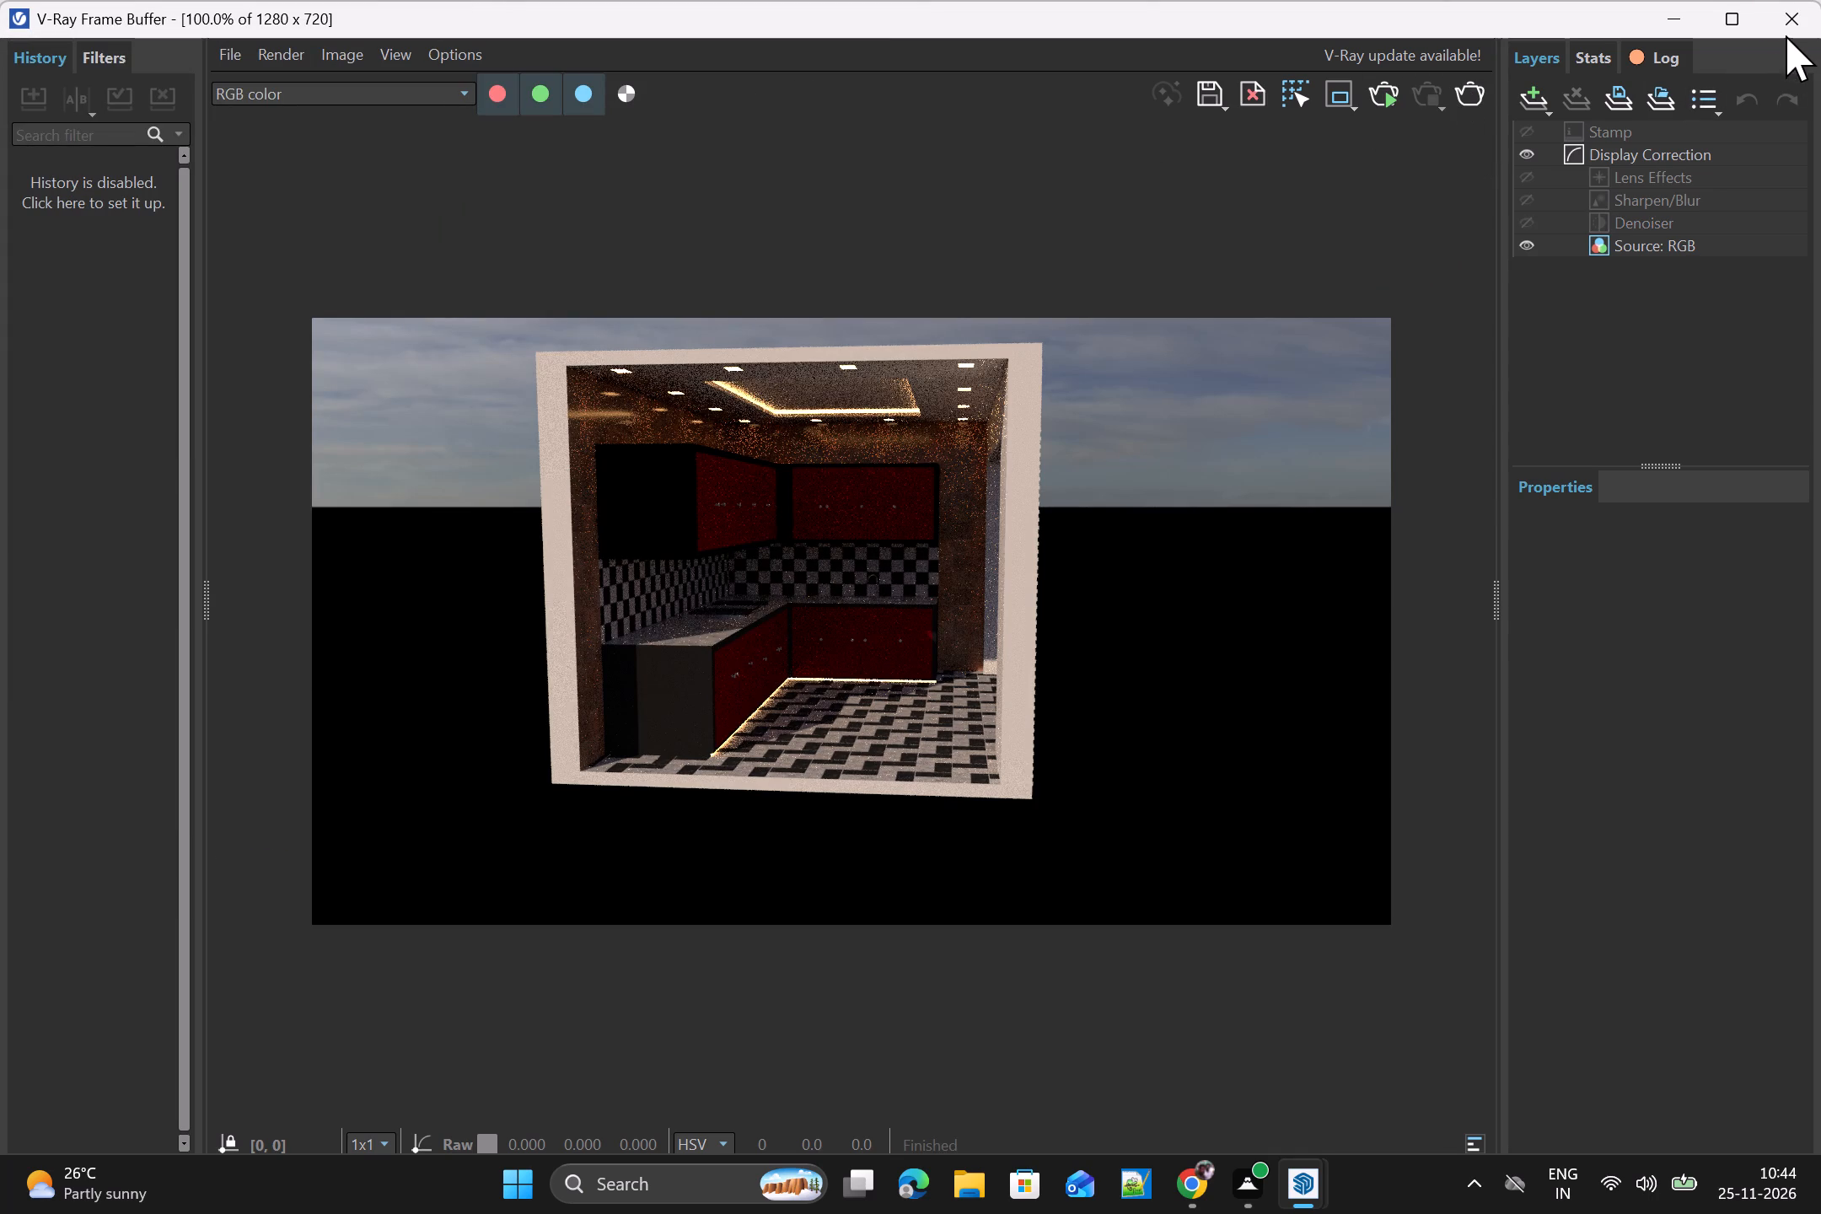
Close the frame buffer, set the SunLight intensity to 1 and close the V-Ray Asset Editor.
click(1789, 21)
click(873, 114)
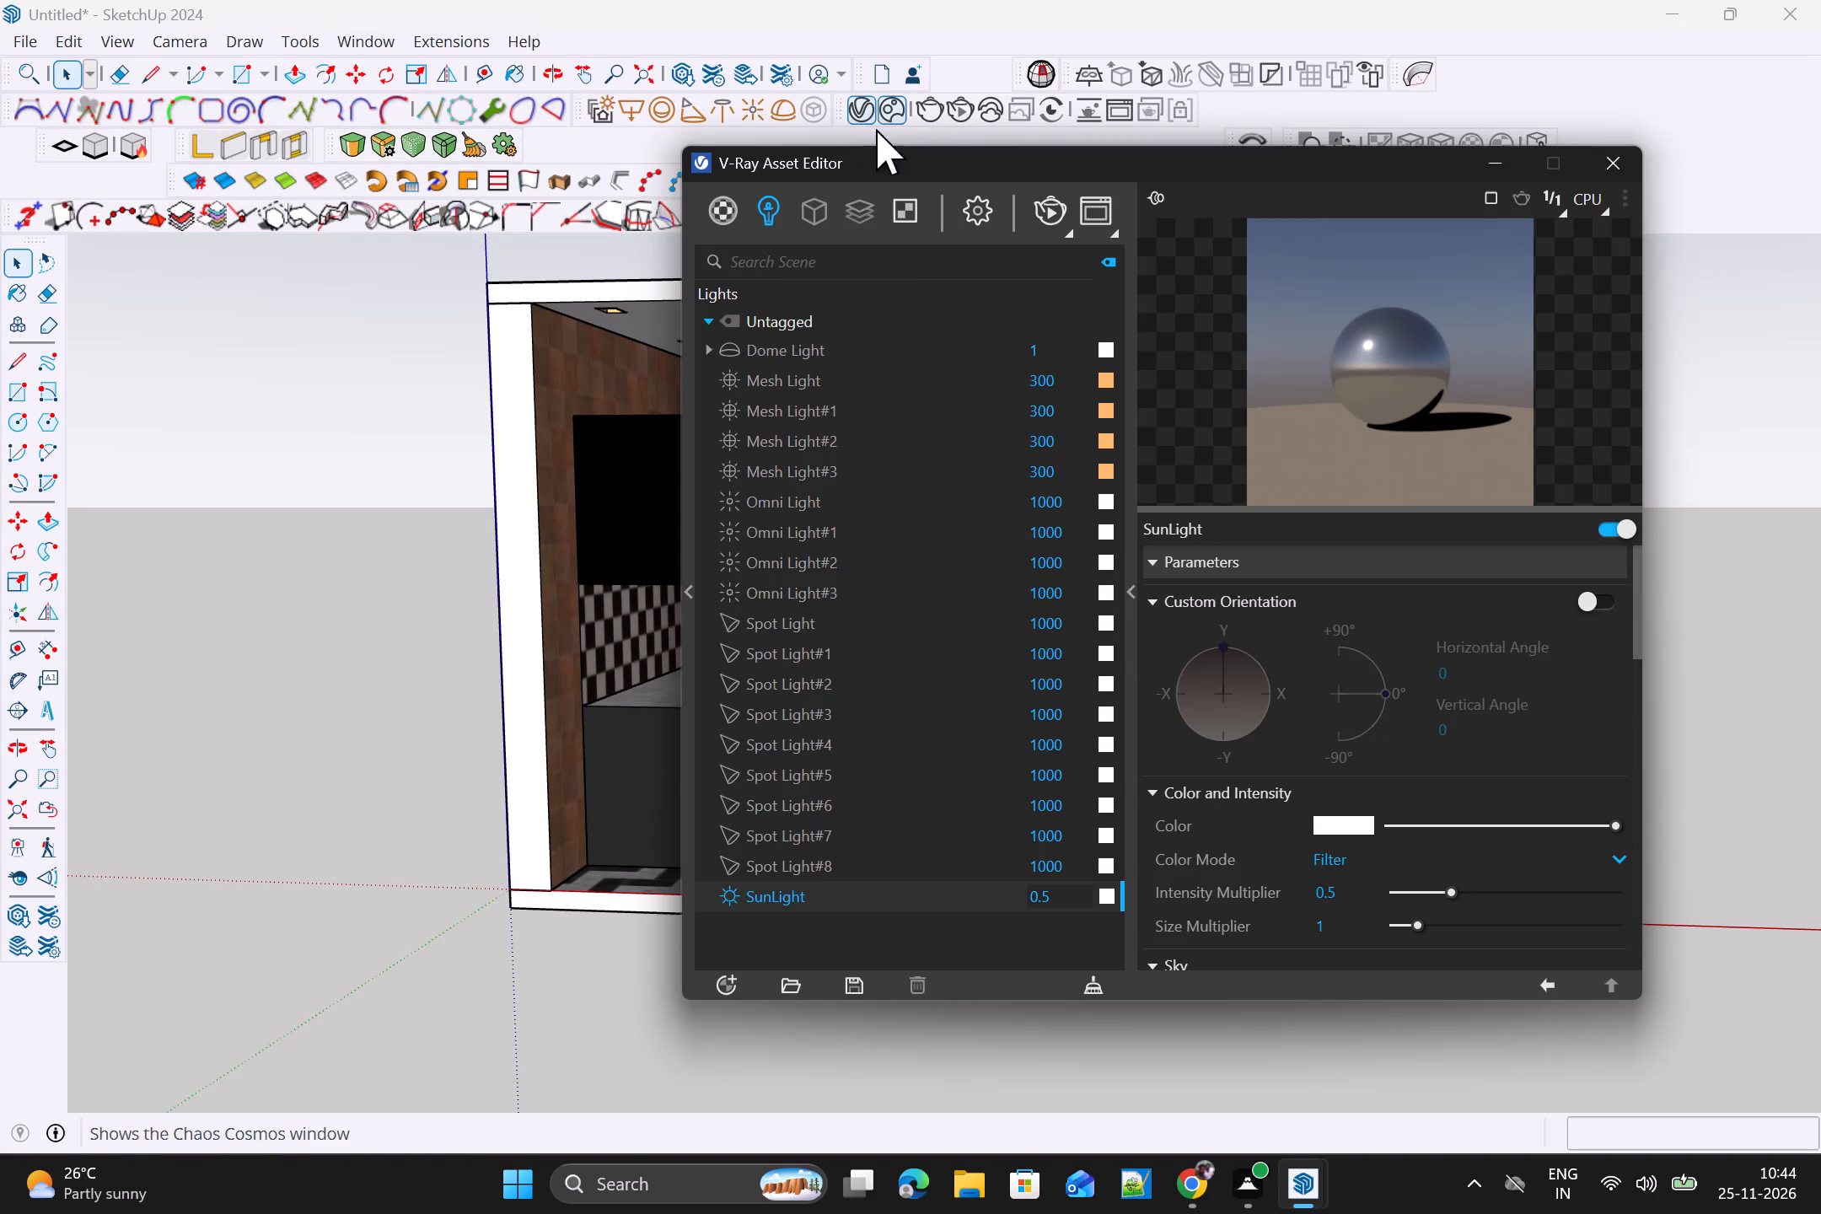
click(1074, 900)
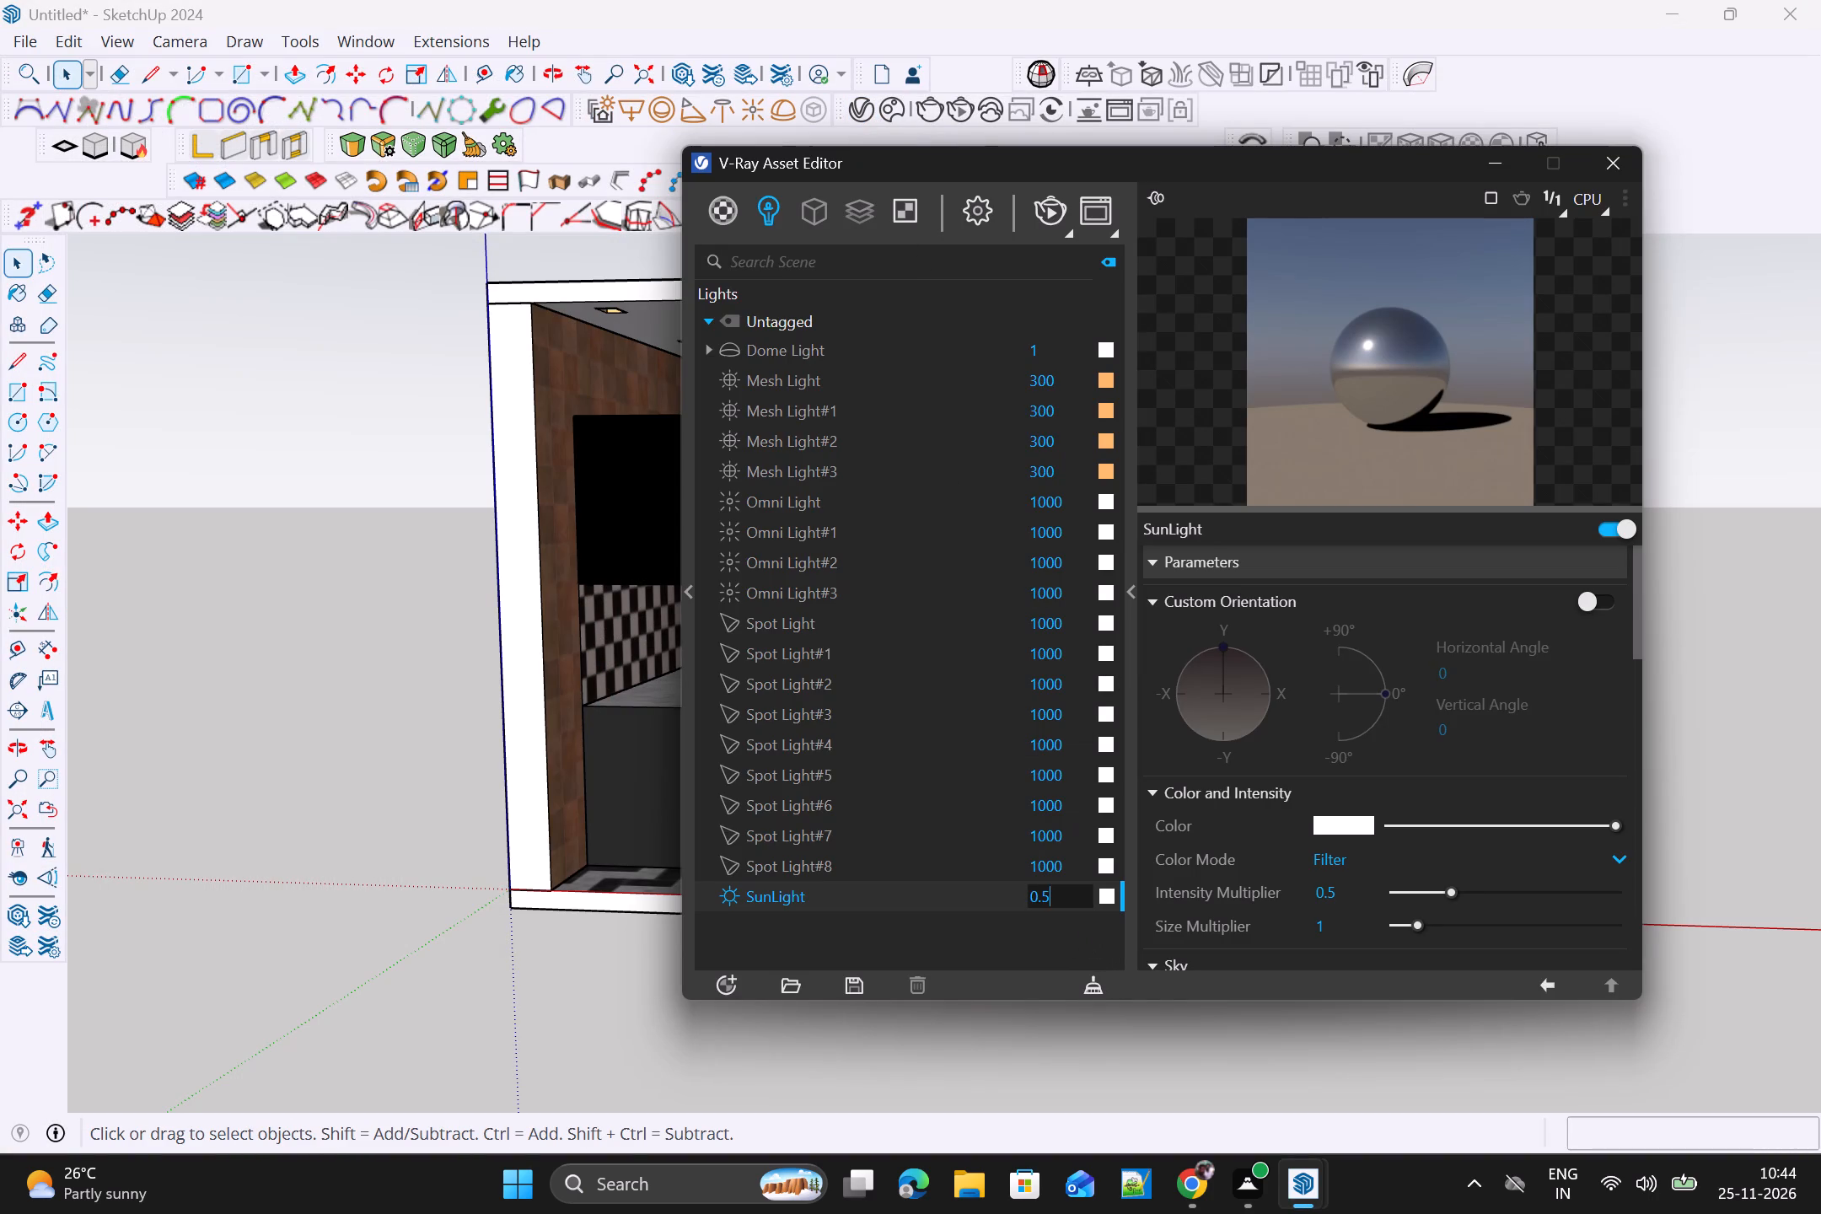
key(BackSpace)
key(BackSpace)
key(BackSpace)
key(1)
key(Return)
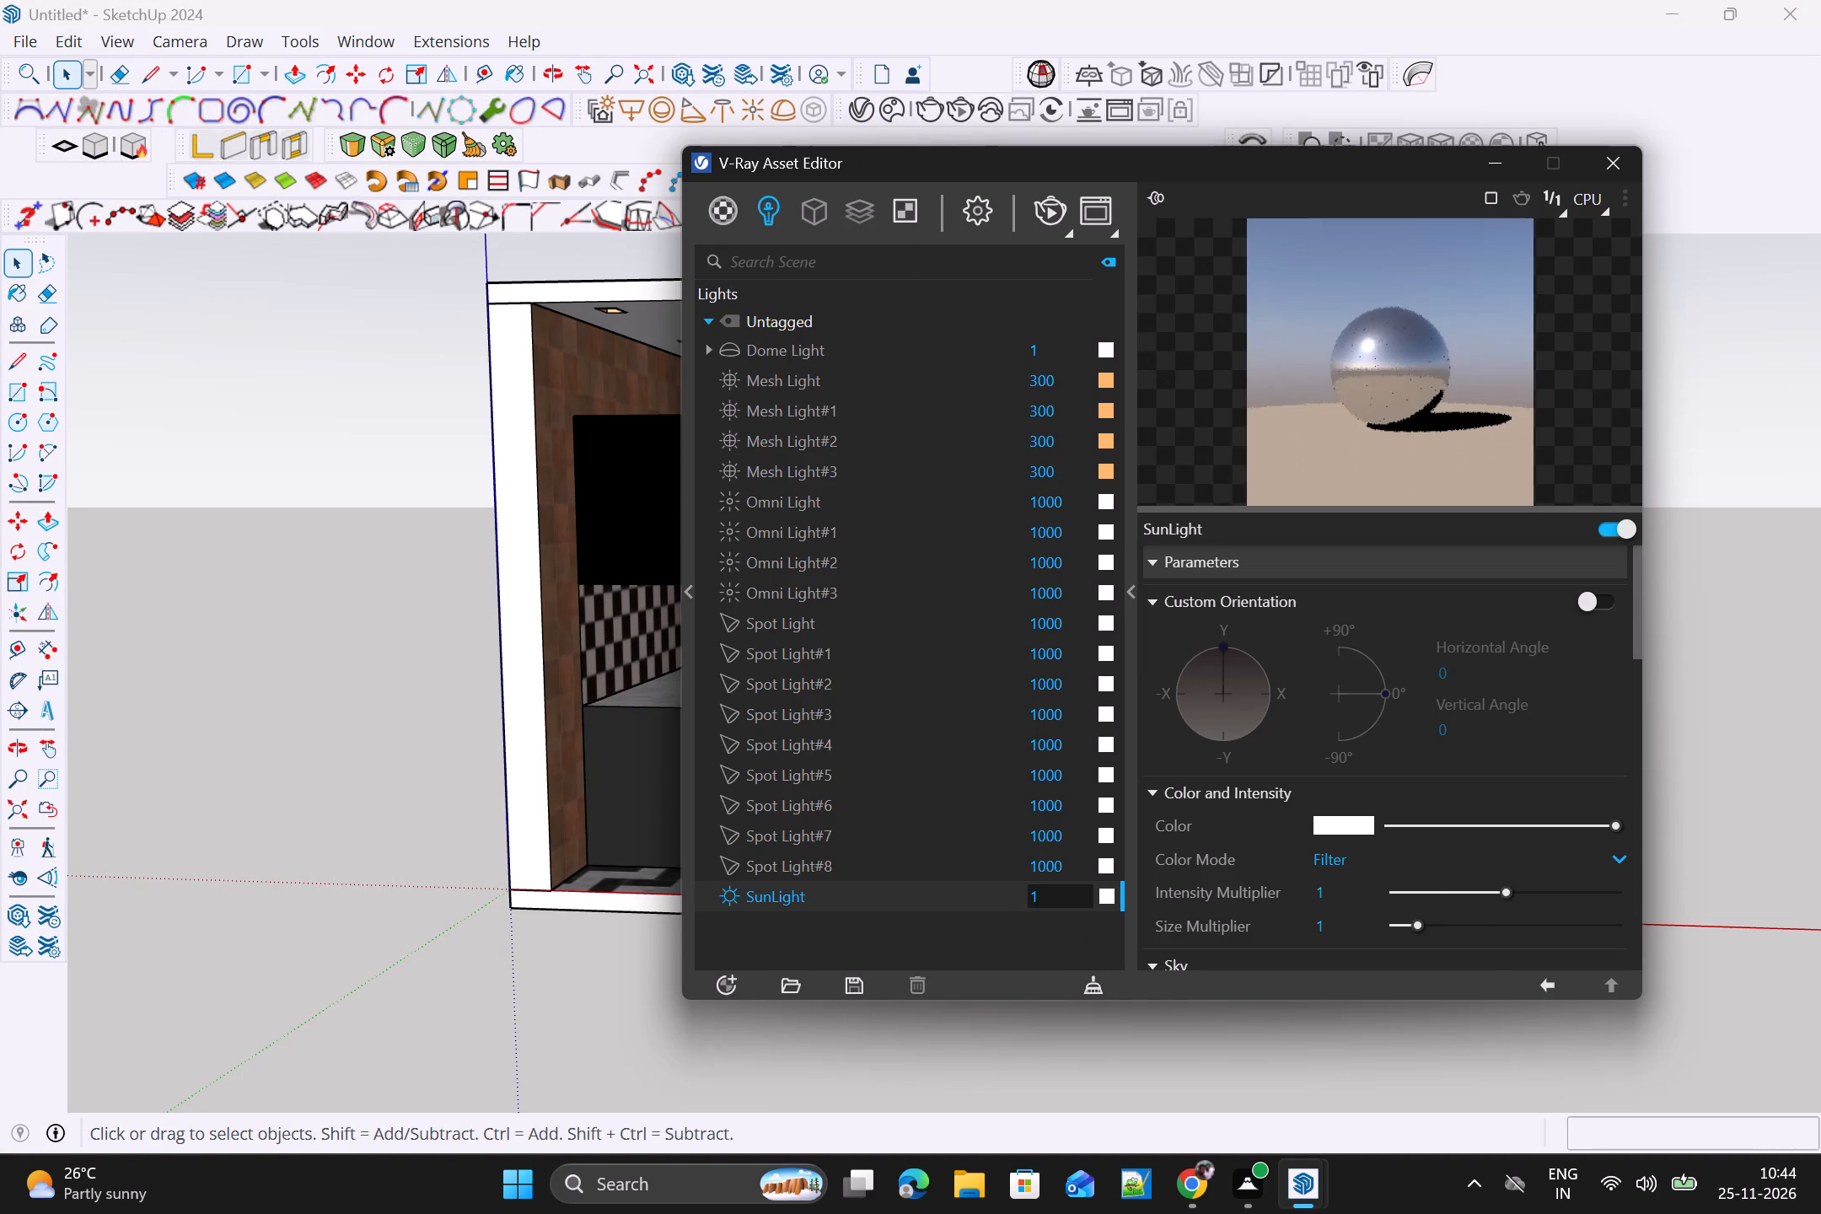
click(1609, 164)
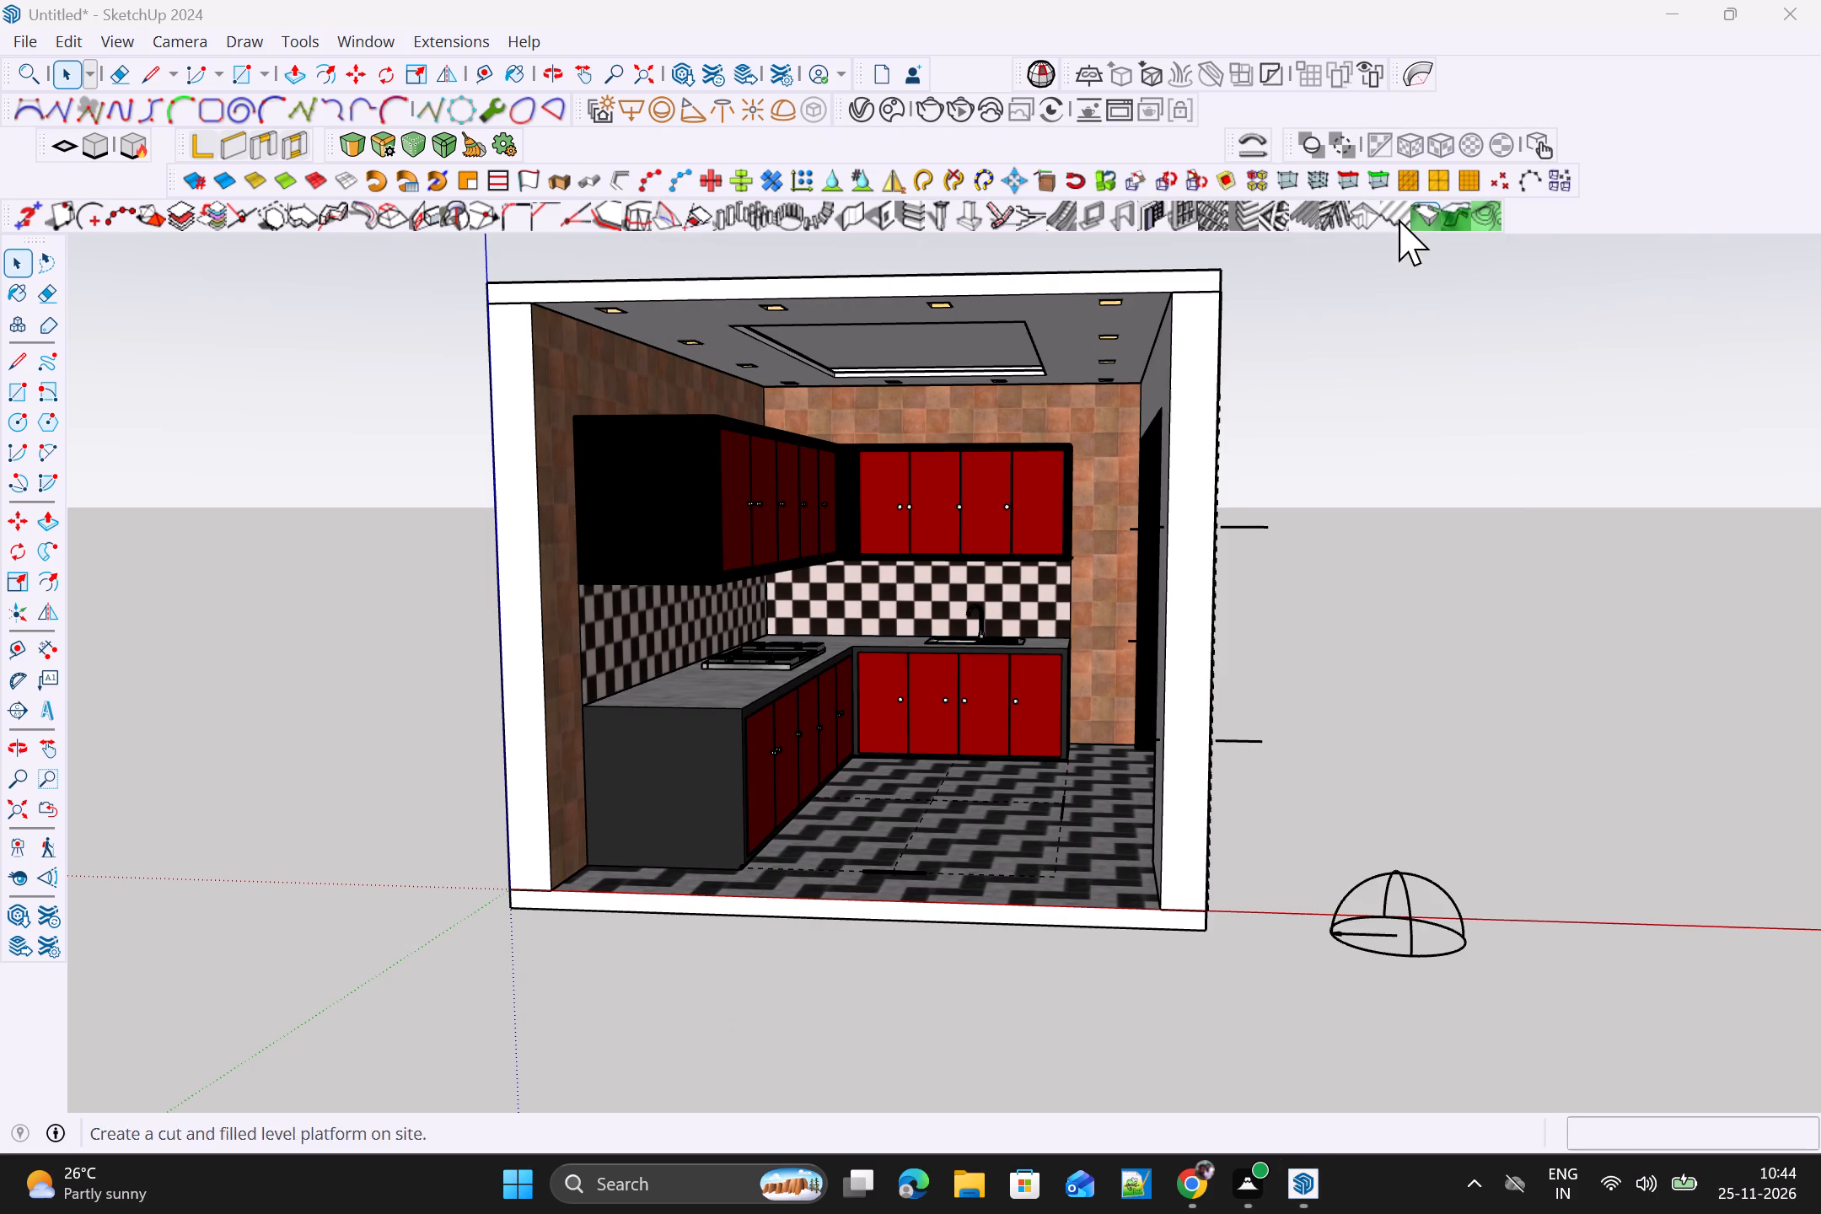
Start an interactive render of the kitchen from its open side with the new sunlight setting.
click(968, 116)
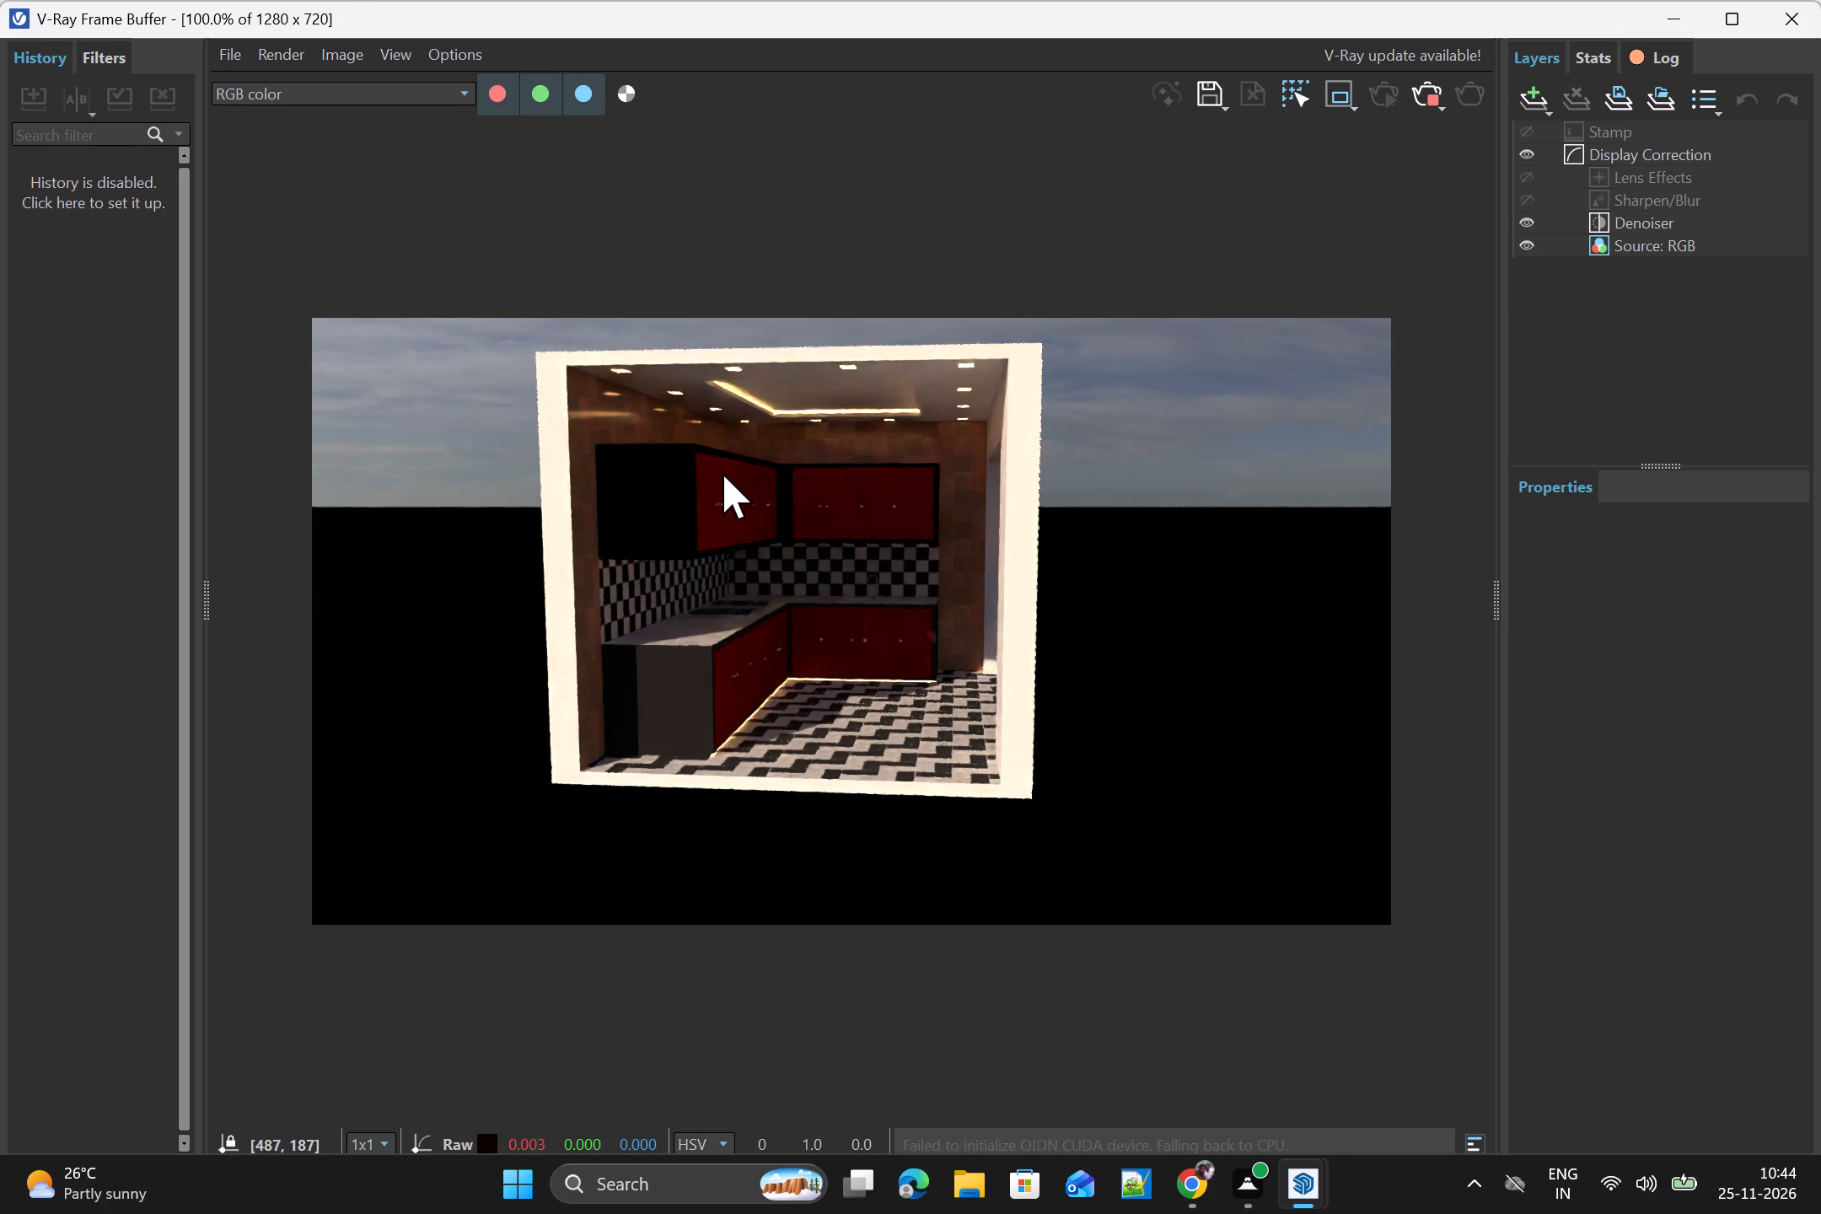
scroll(722, 473, up, 1)
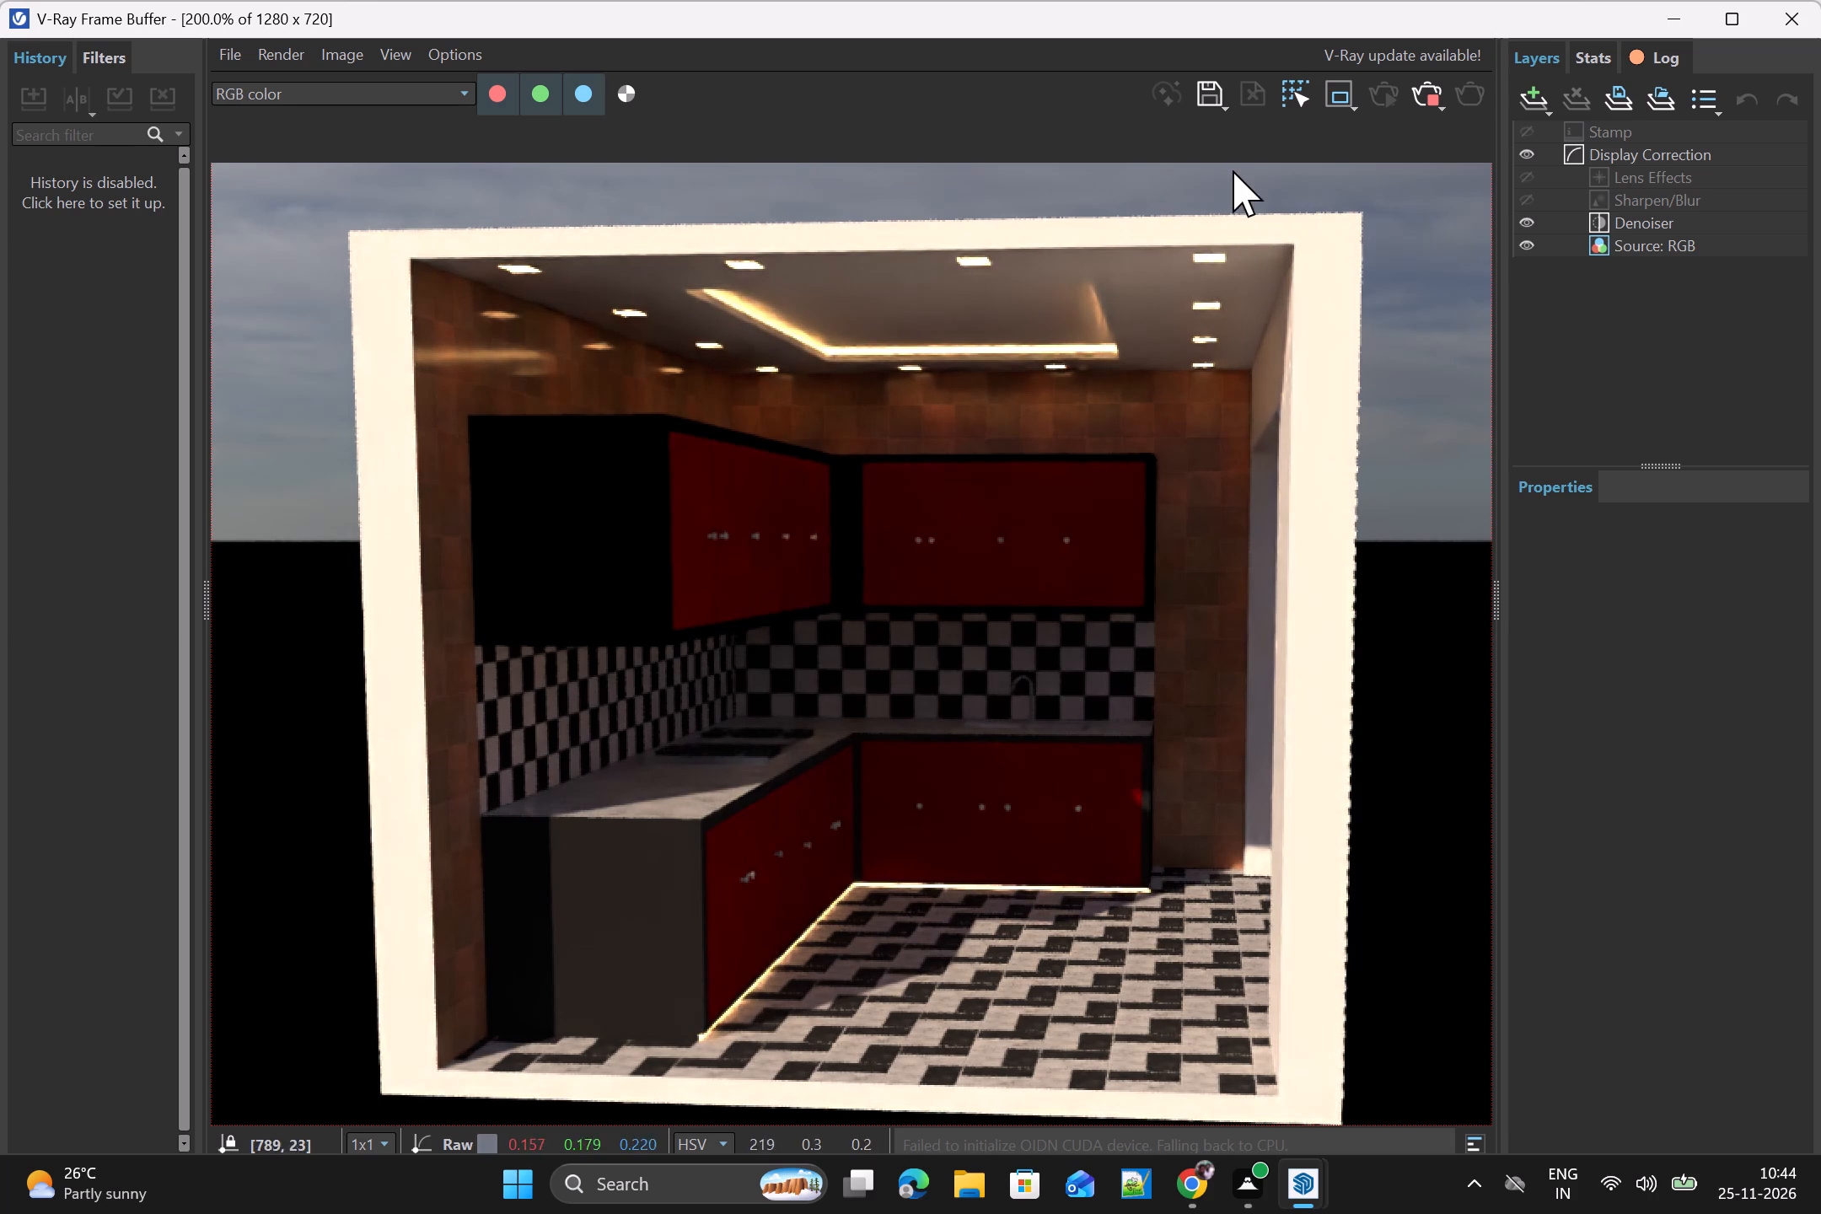
Save the render as a JPEG named KITCHEN MORNING VIEW-10 in the Downloads folder, stop the render and close the frame buffer.
click(1223, 106)
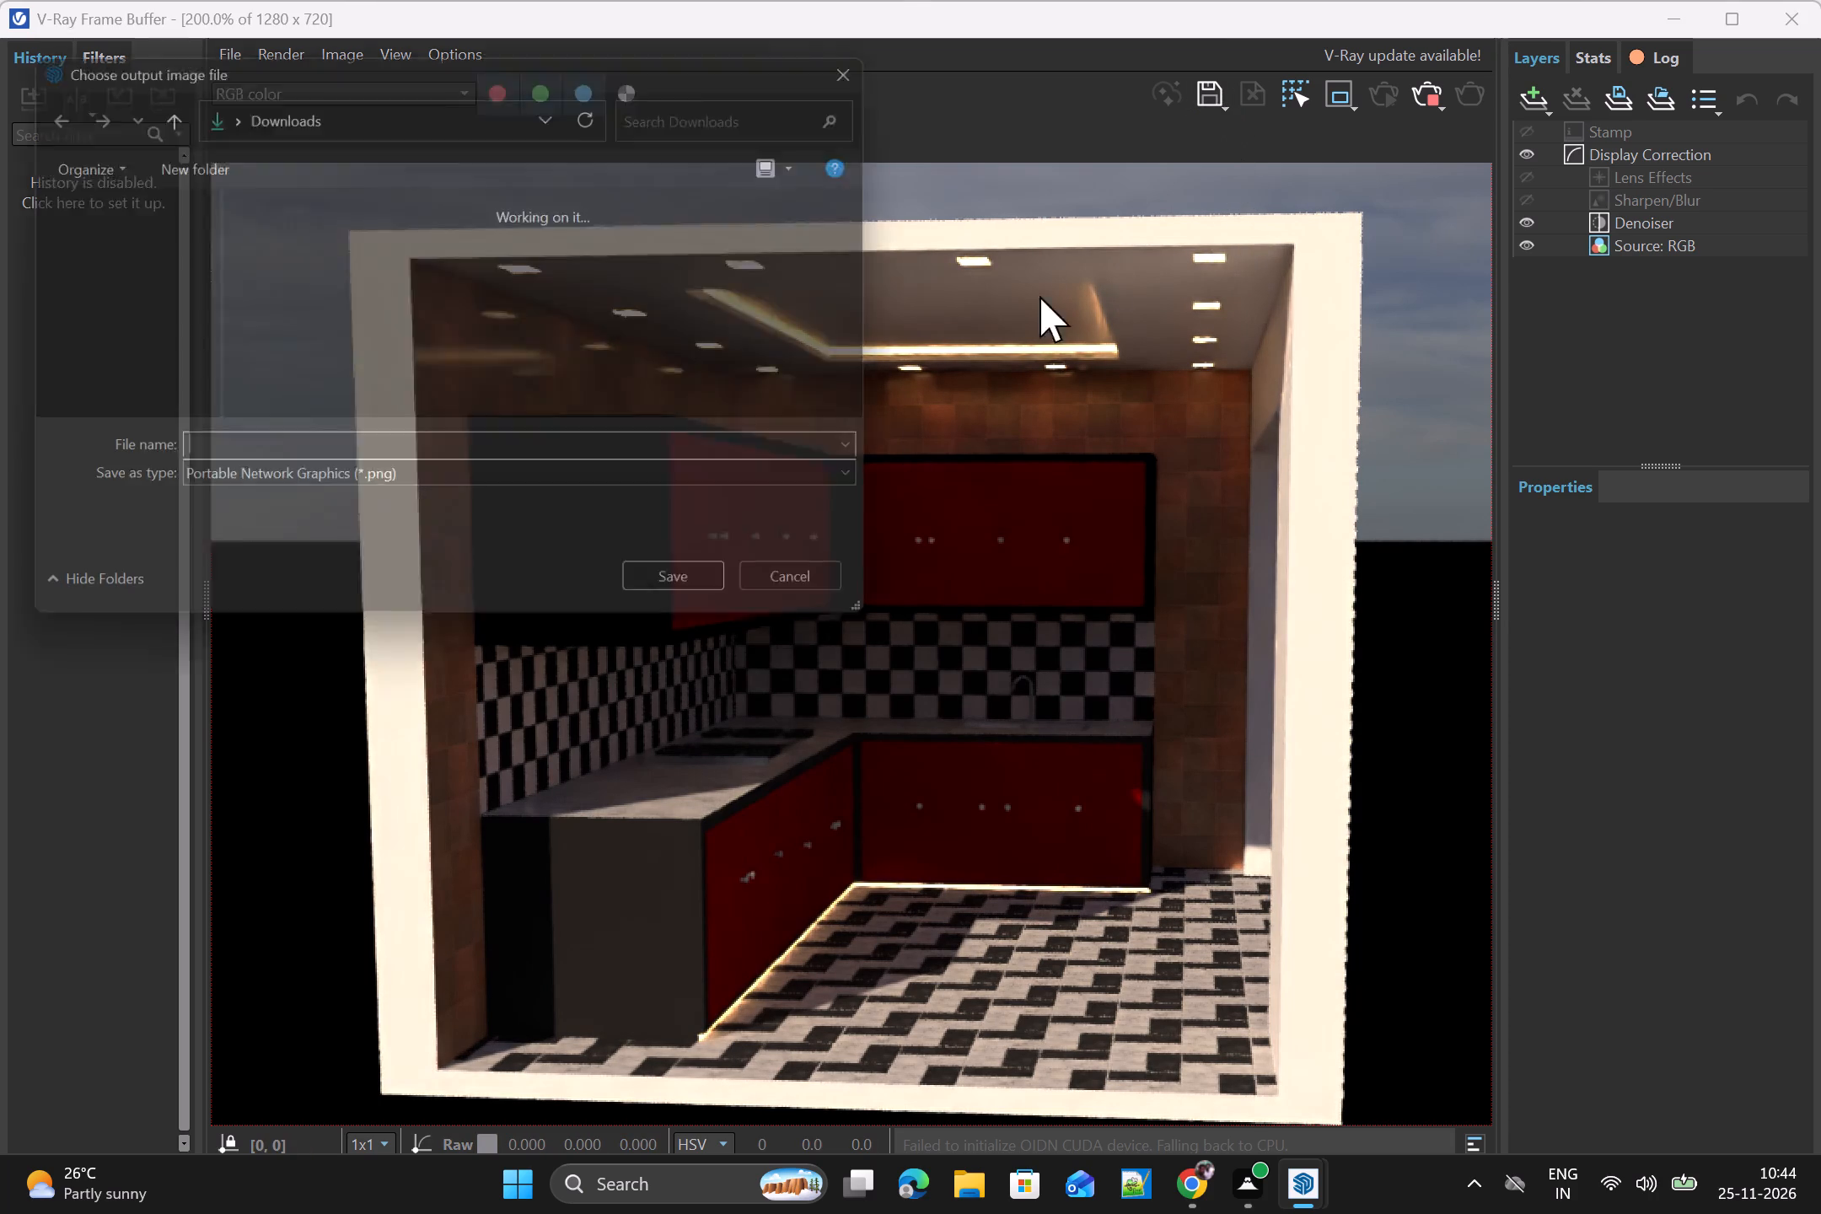
click(284, 476)
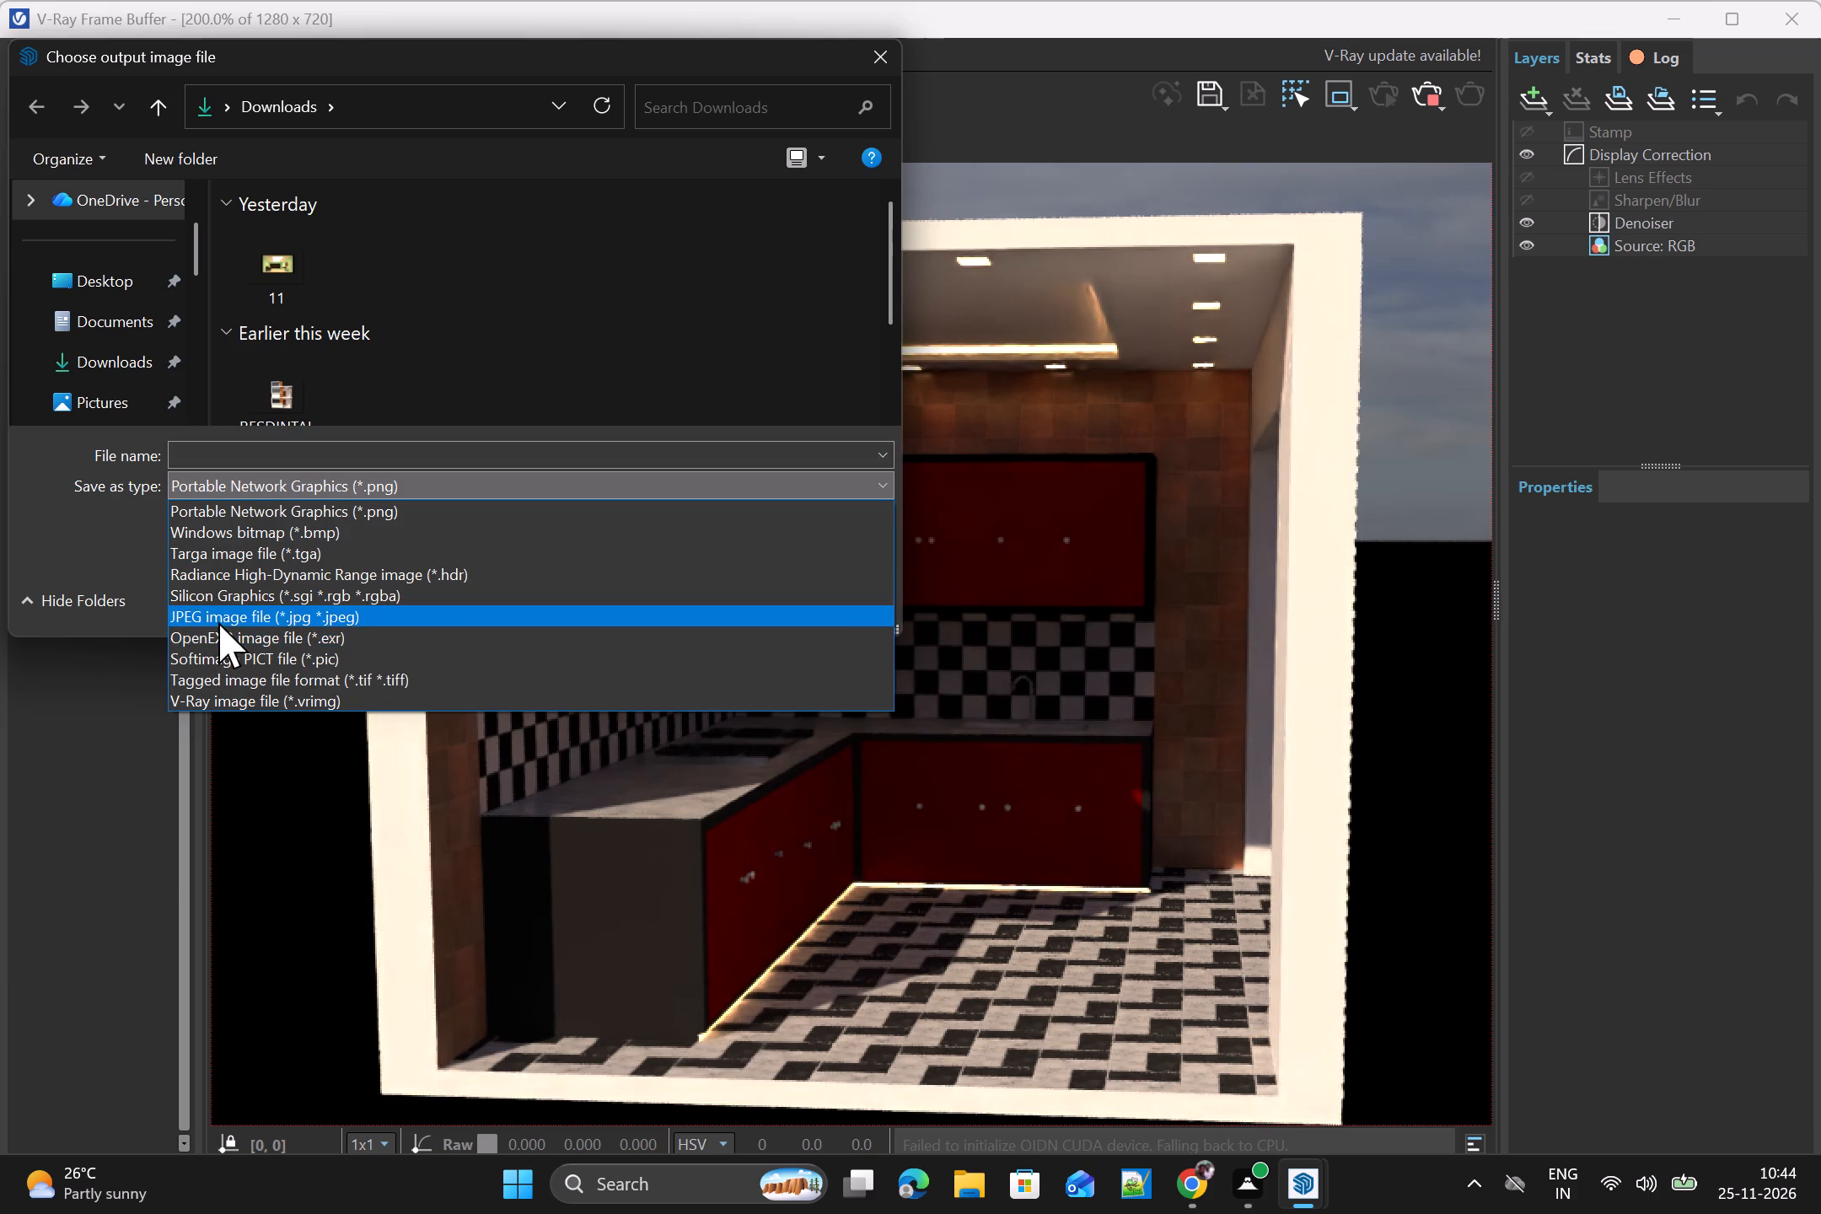
click(220, 618)
scroll(131, 334, up, 1)
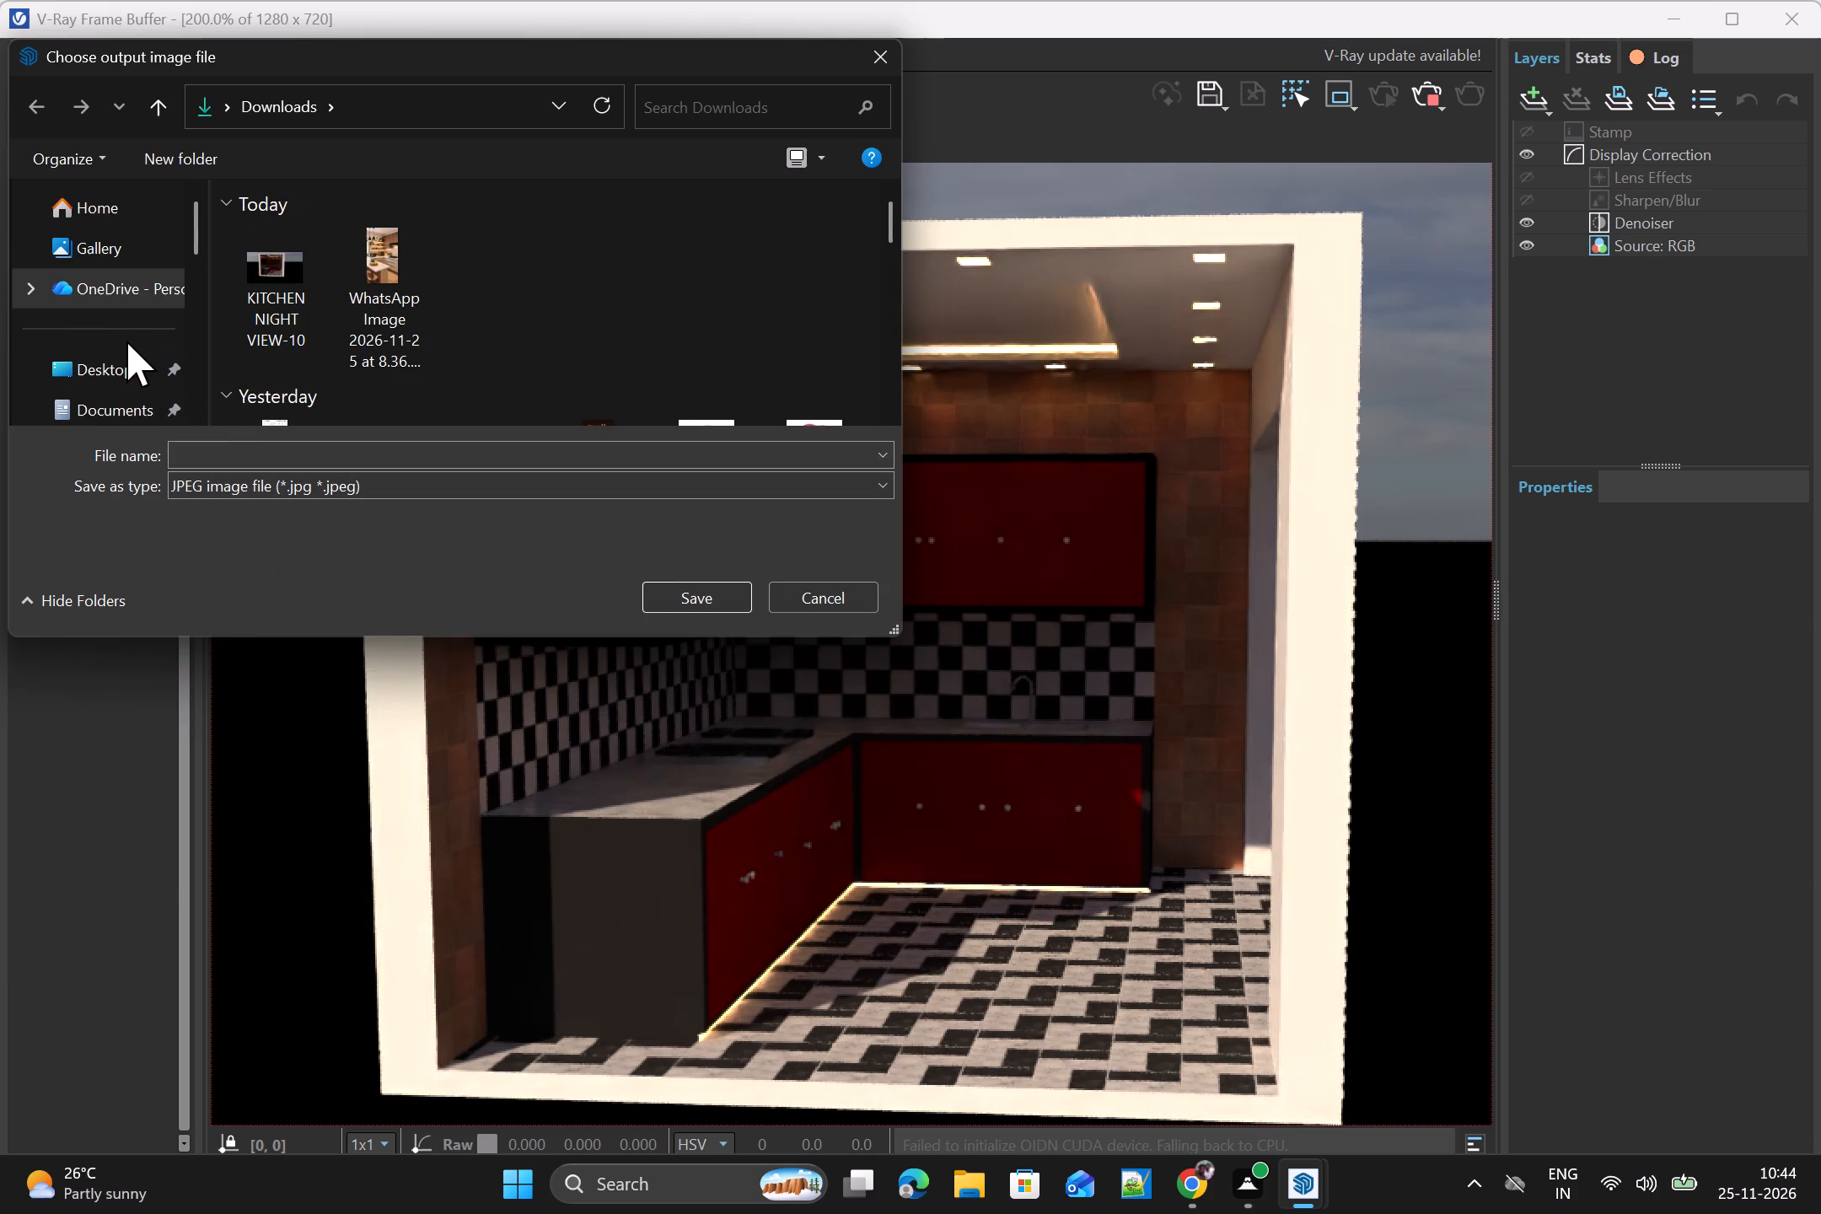
scroll(126, 341, down, 1)
click(110, 240)
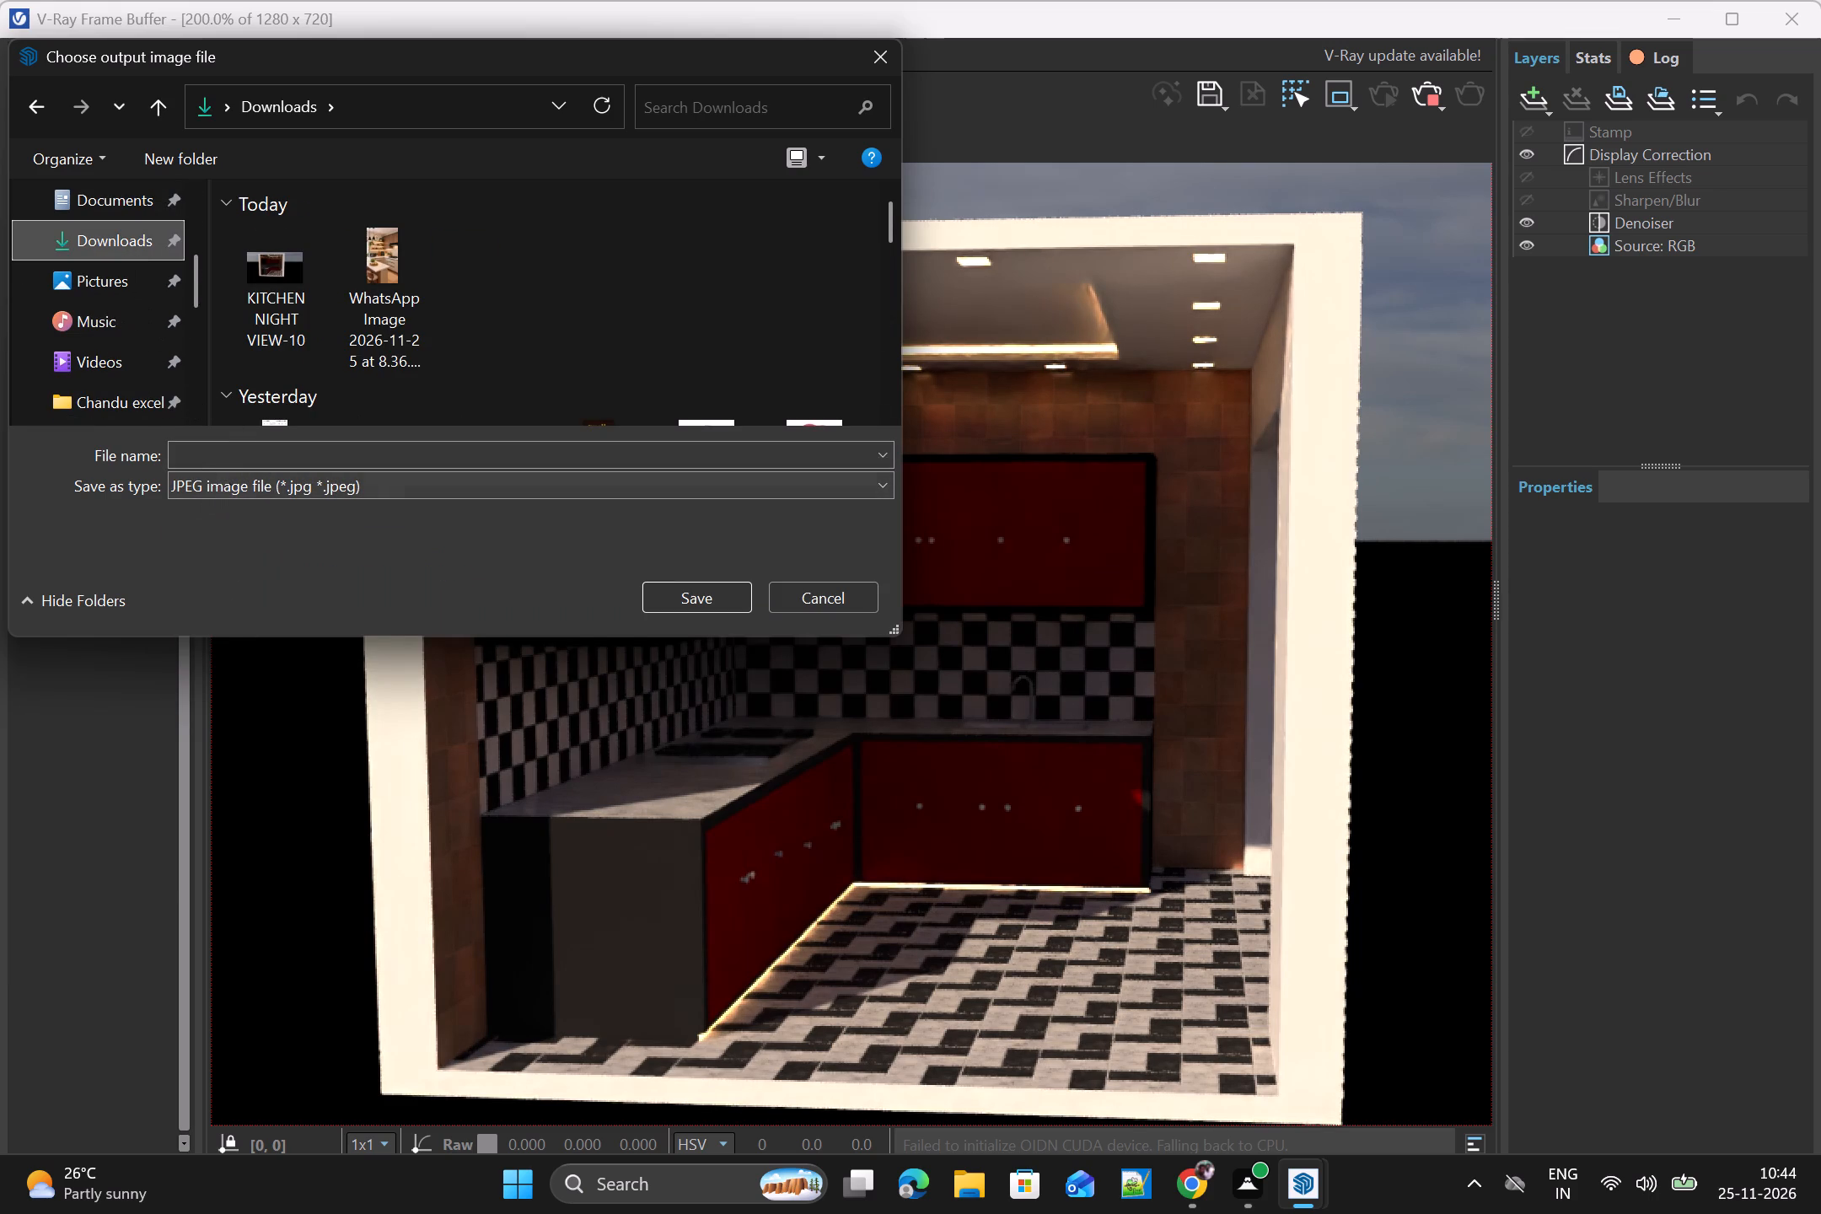
click(222, 454)
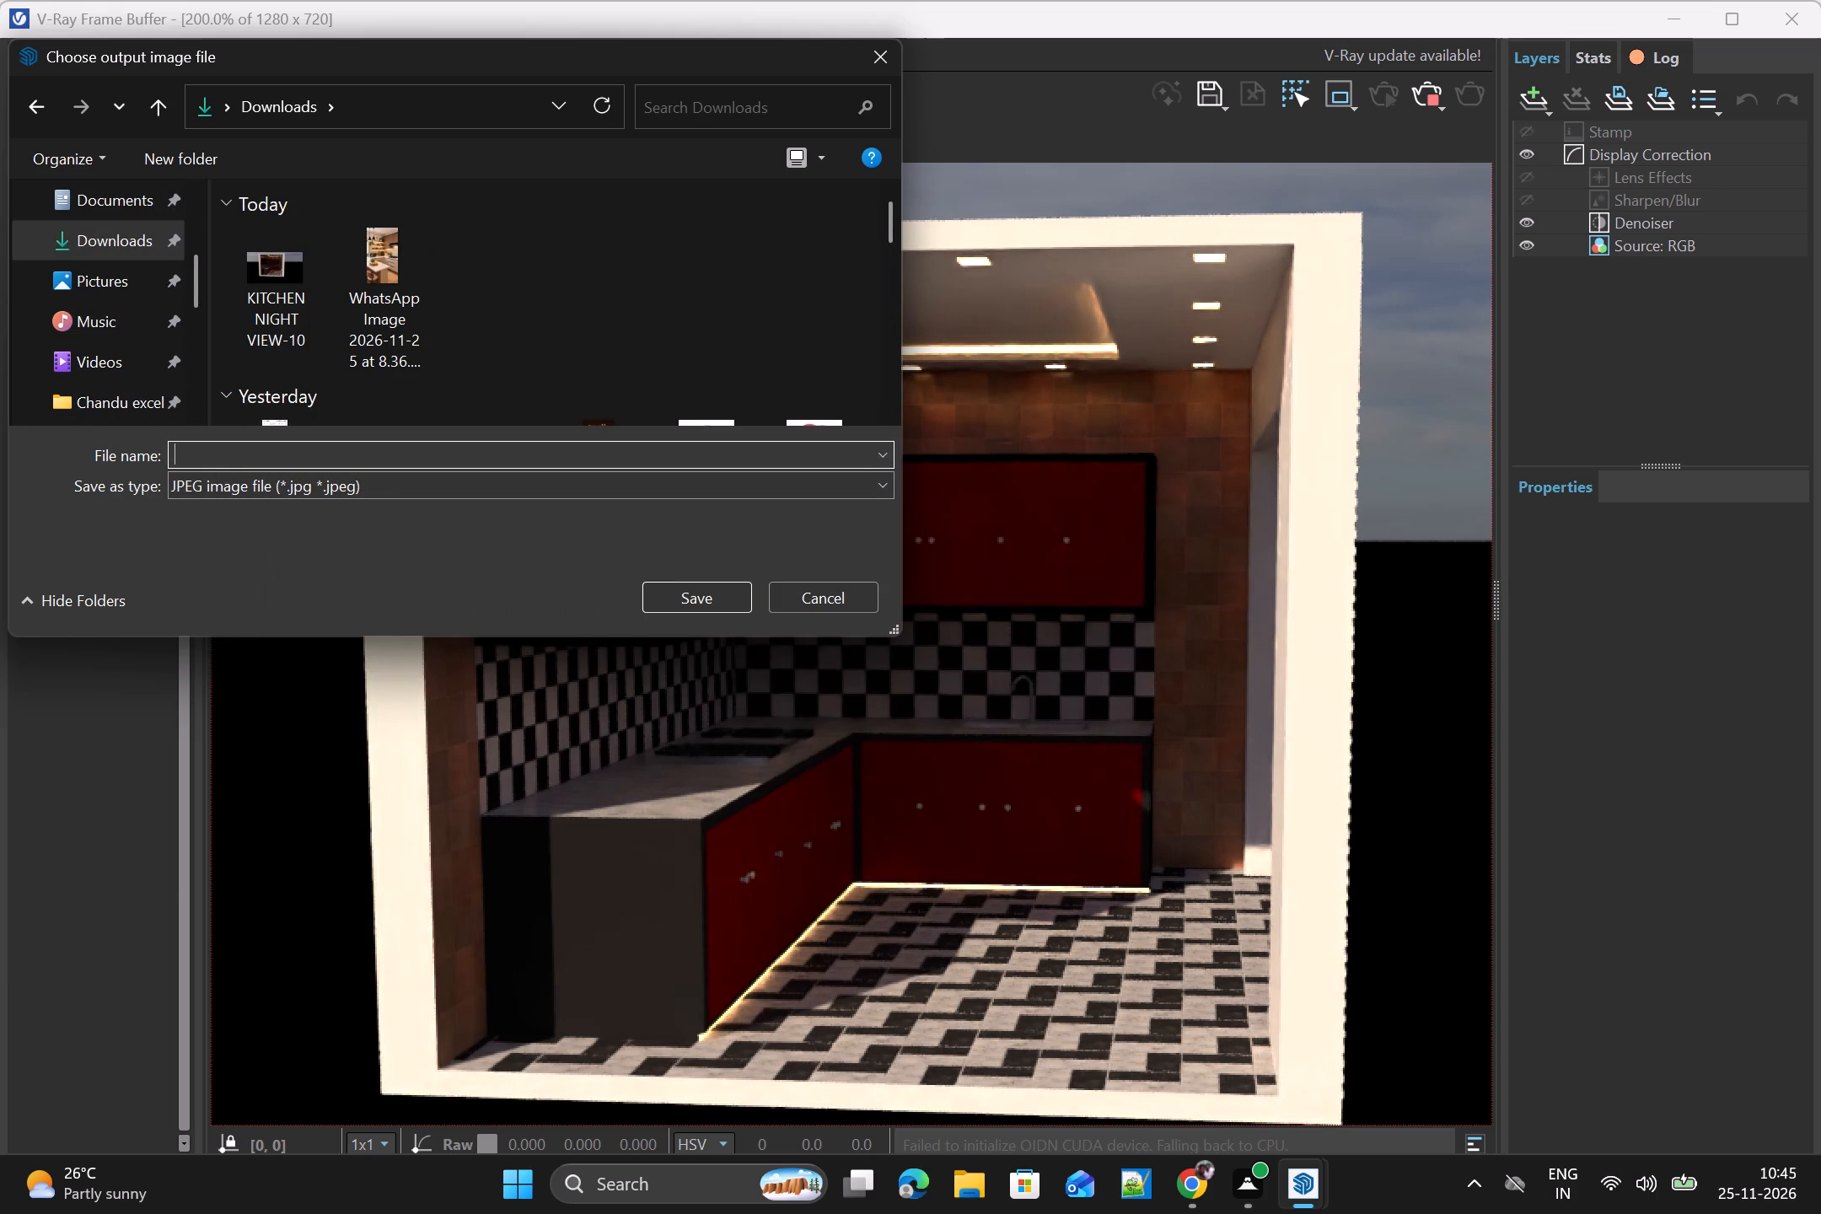
text(KITCHEN MORNING VIW)
key(BackSpace)
text(EW)
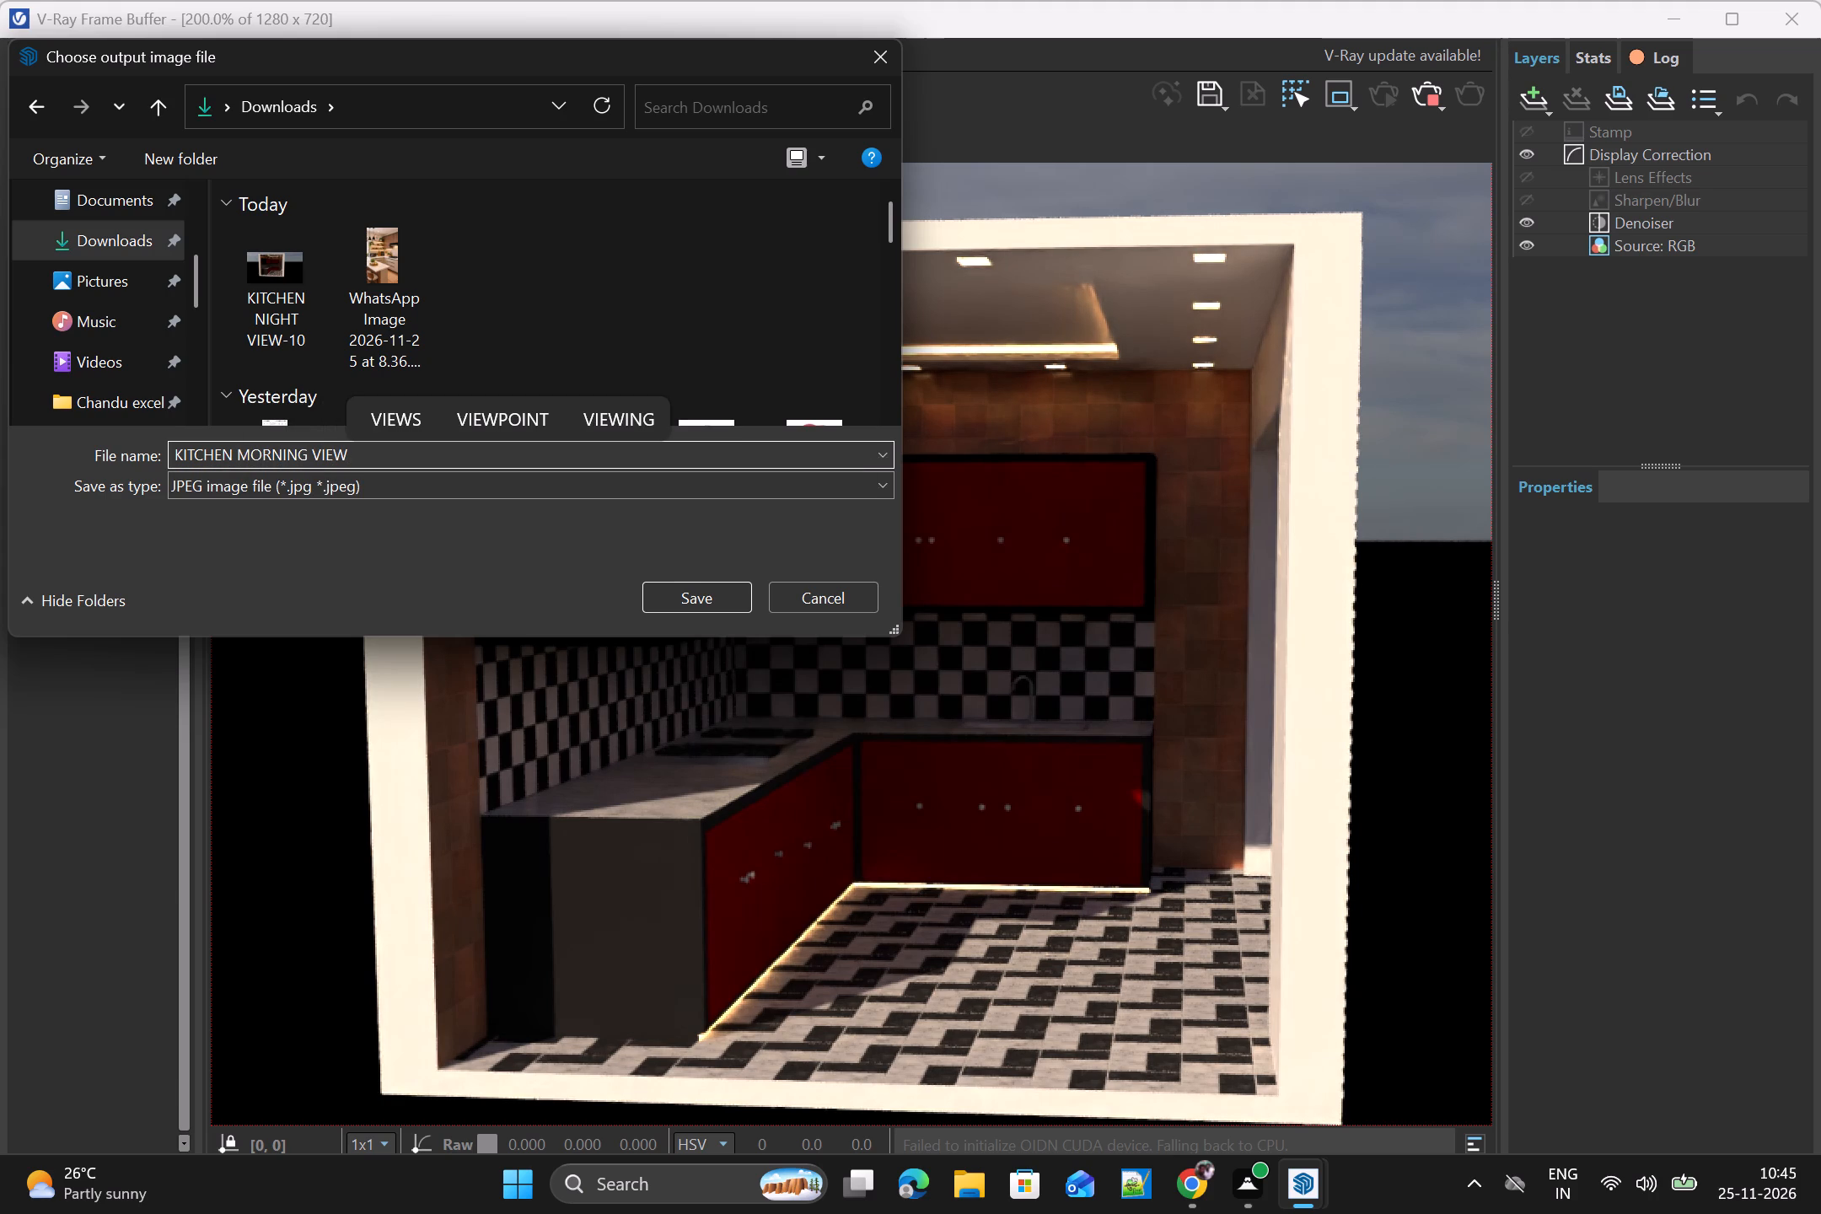
text(-1)
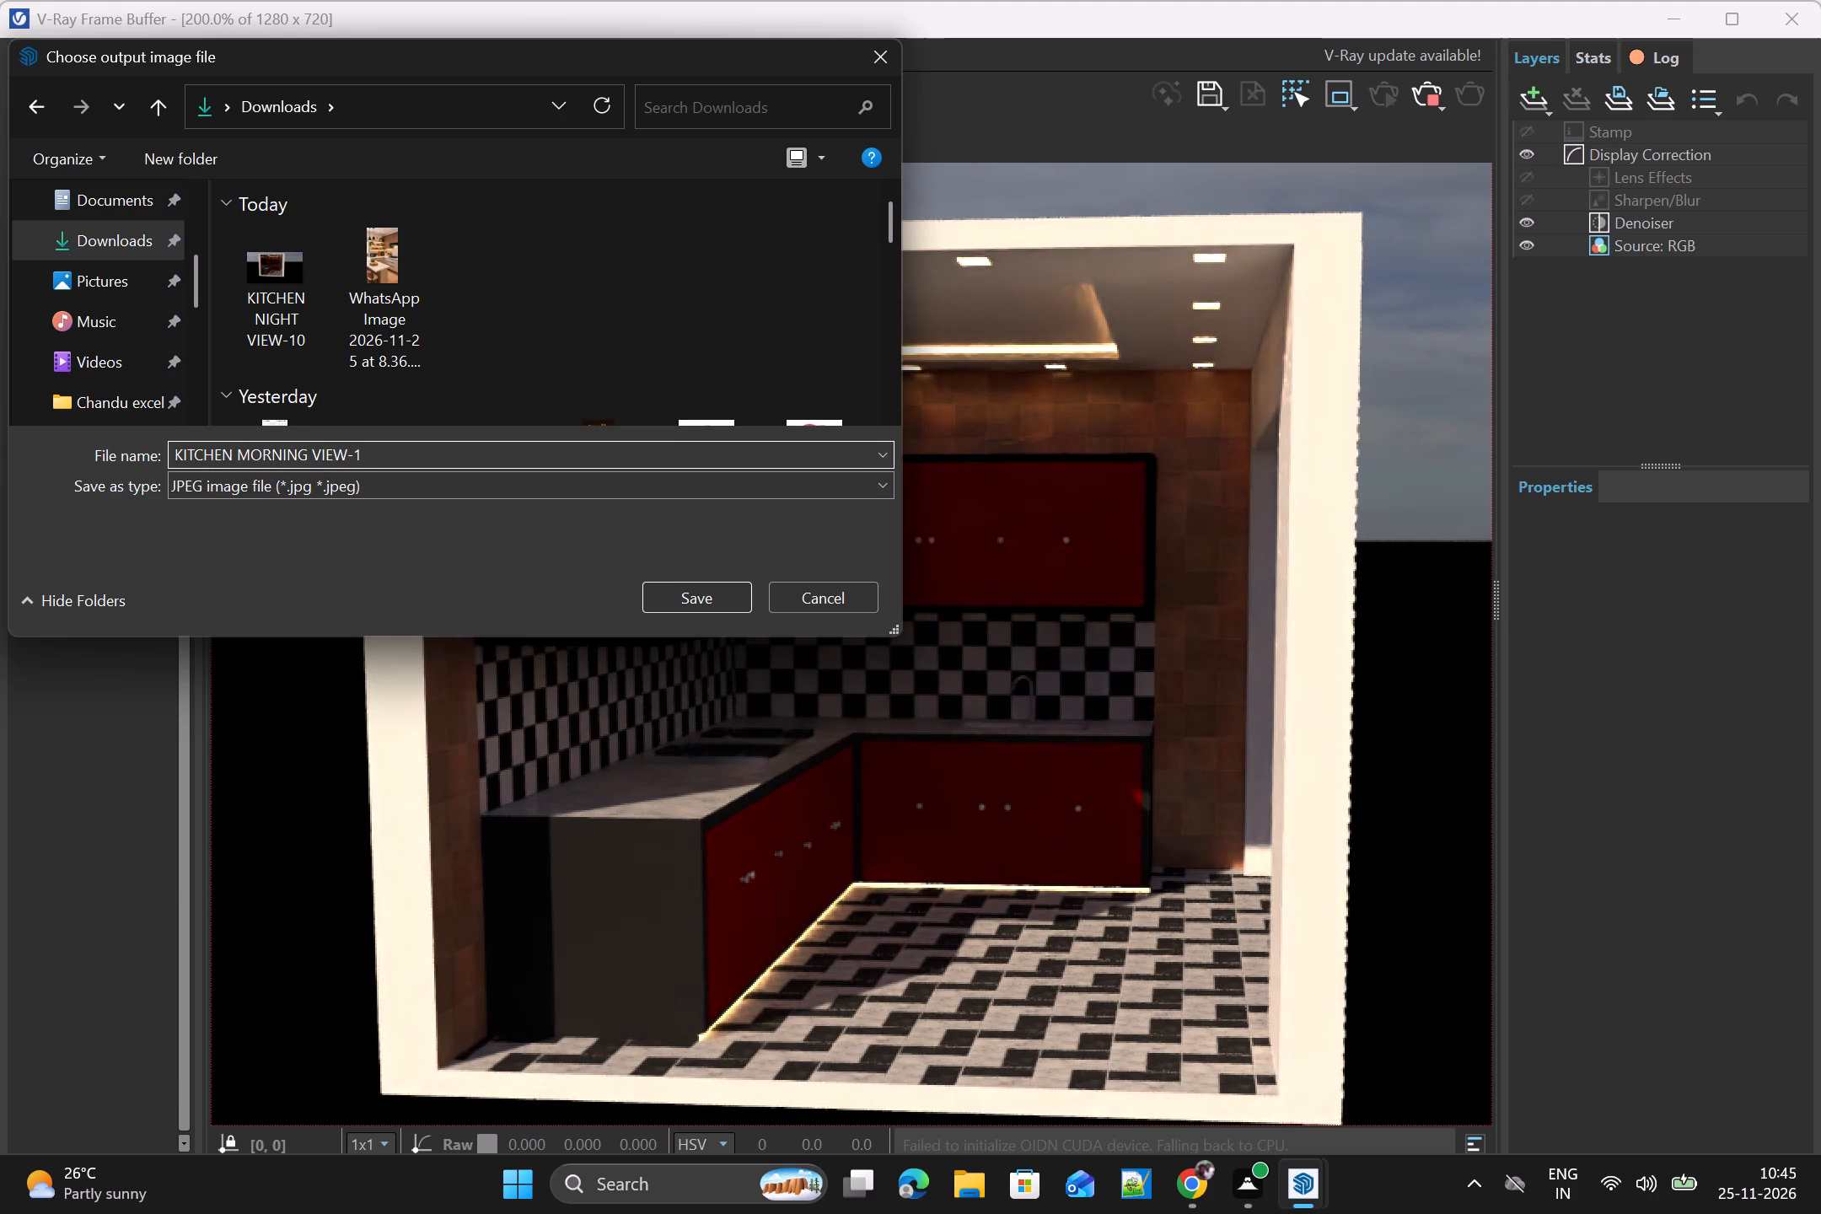
key(0)
key(Return)
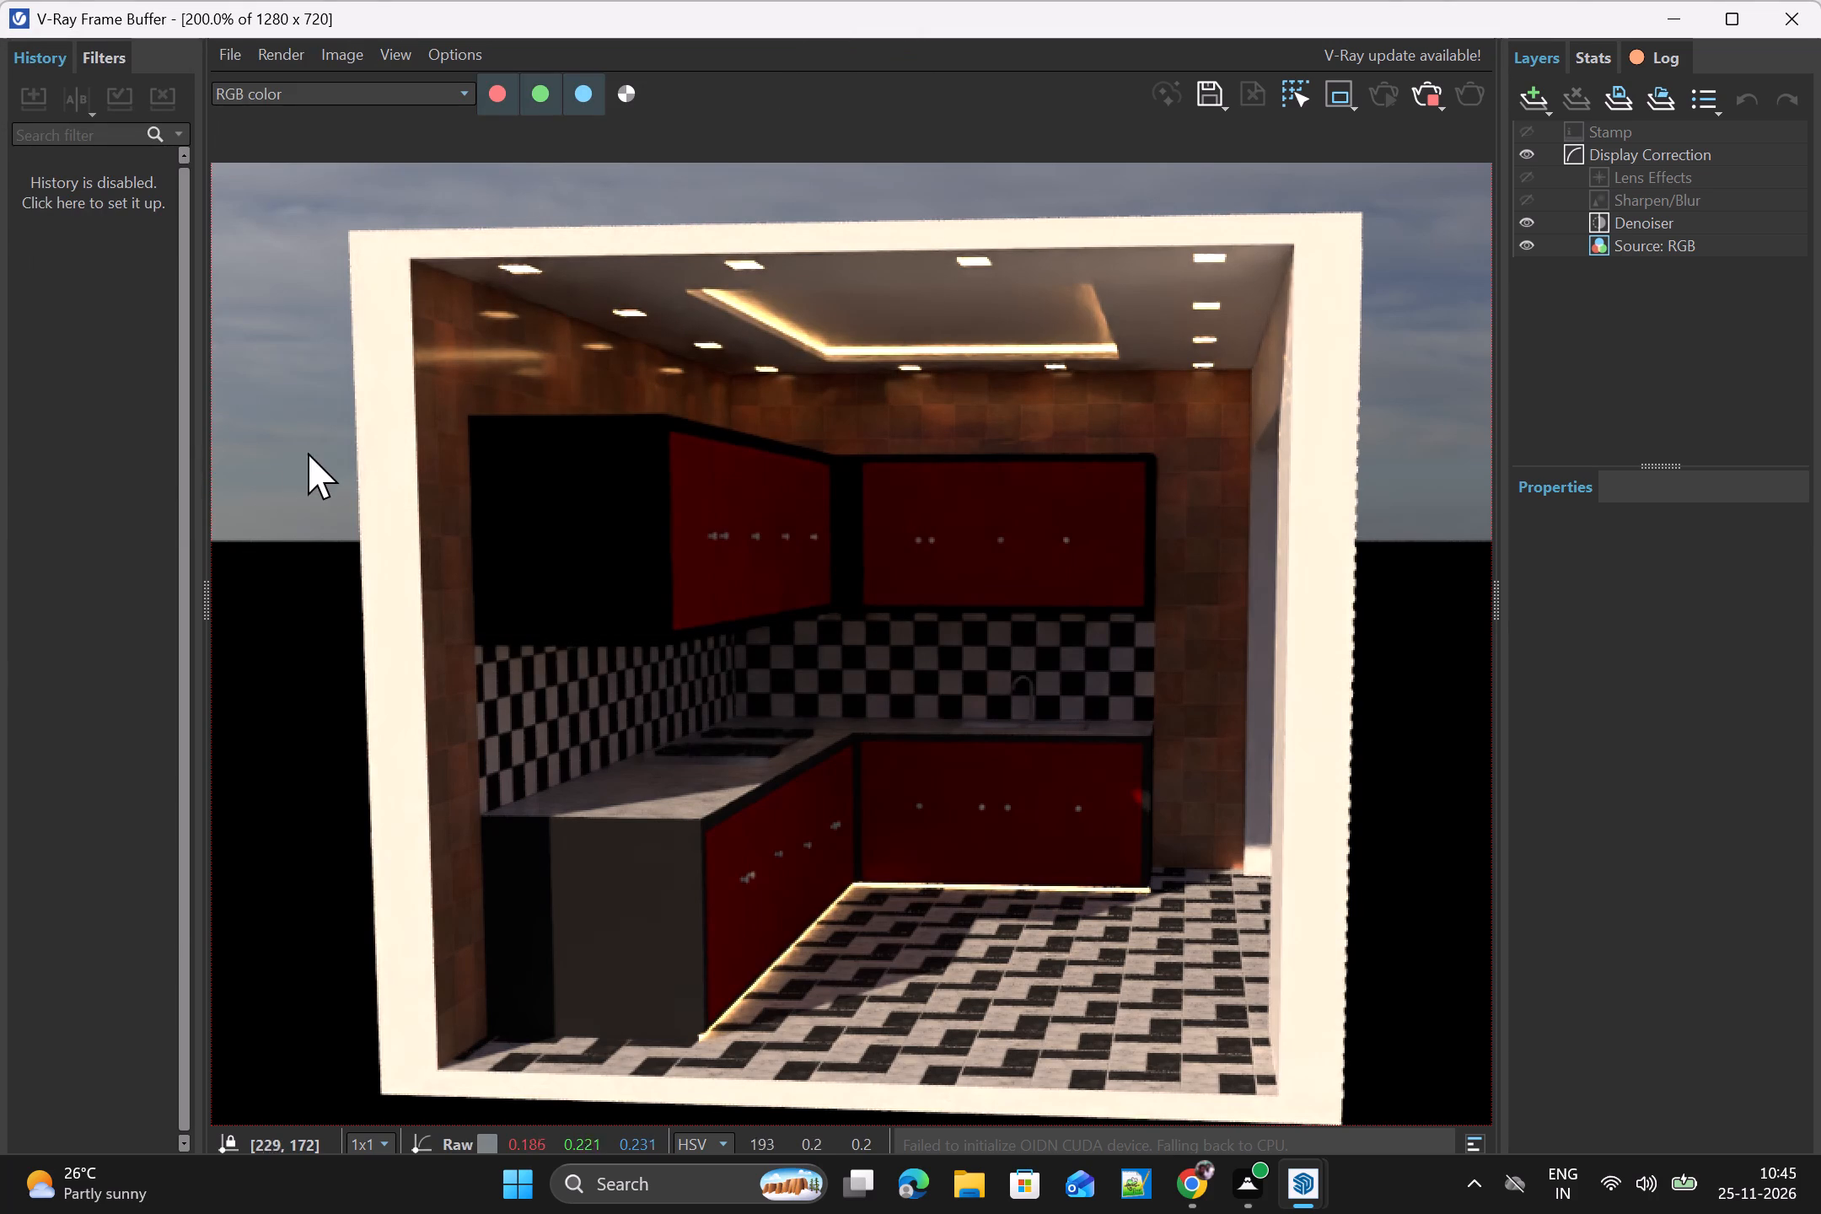
click(1437, 103)
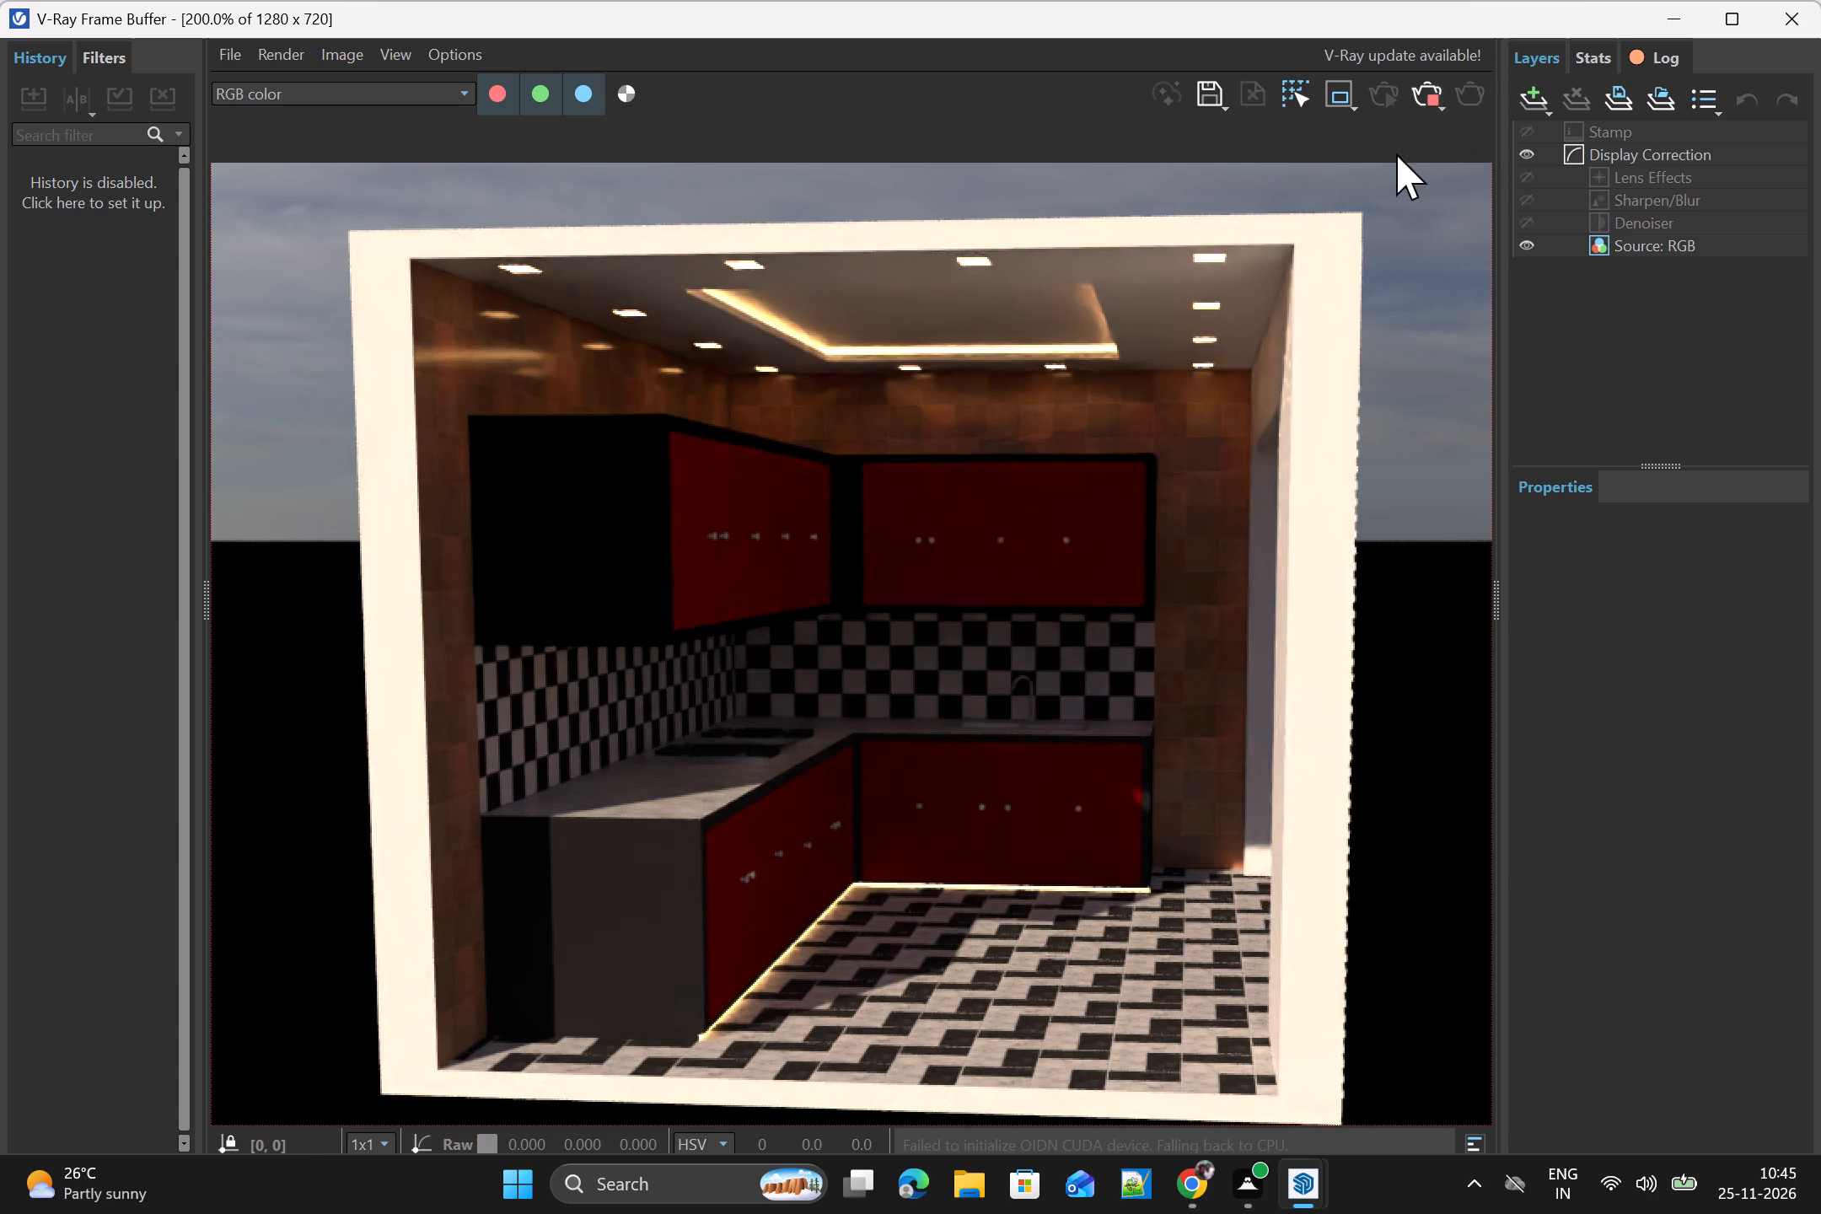
click(1782, 6)
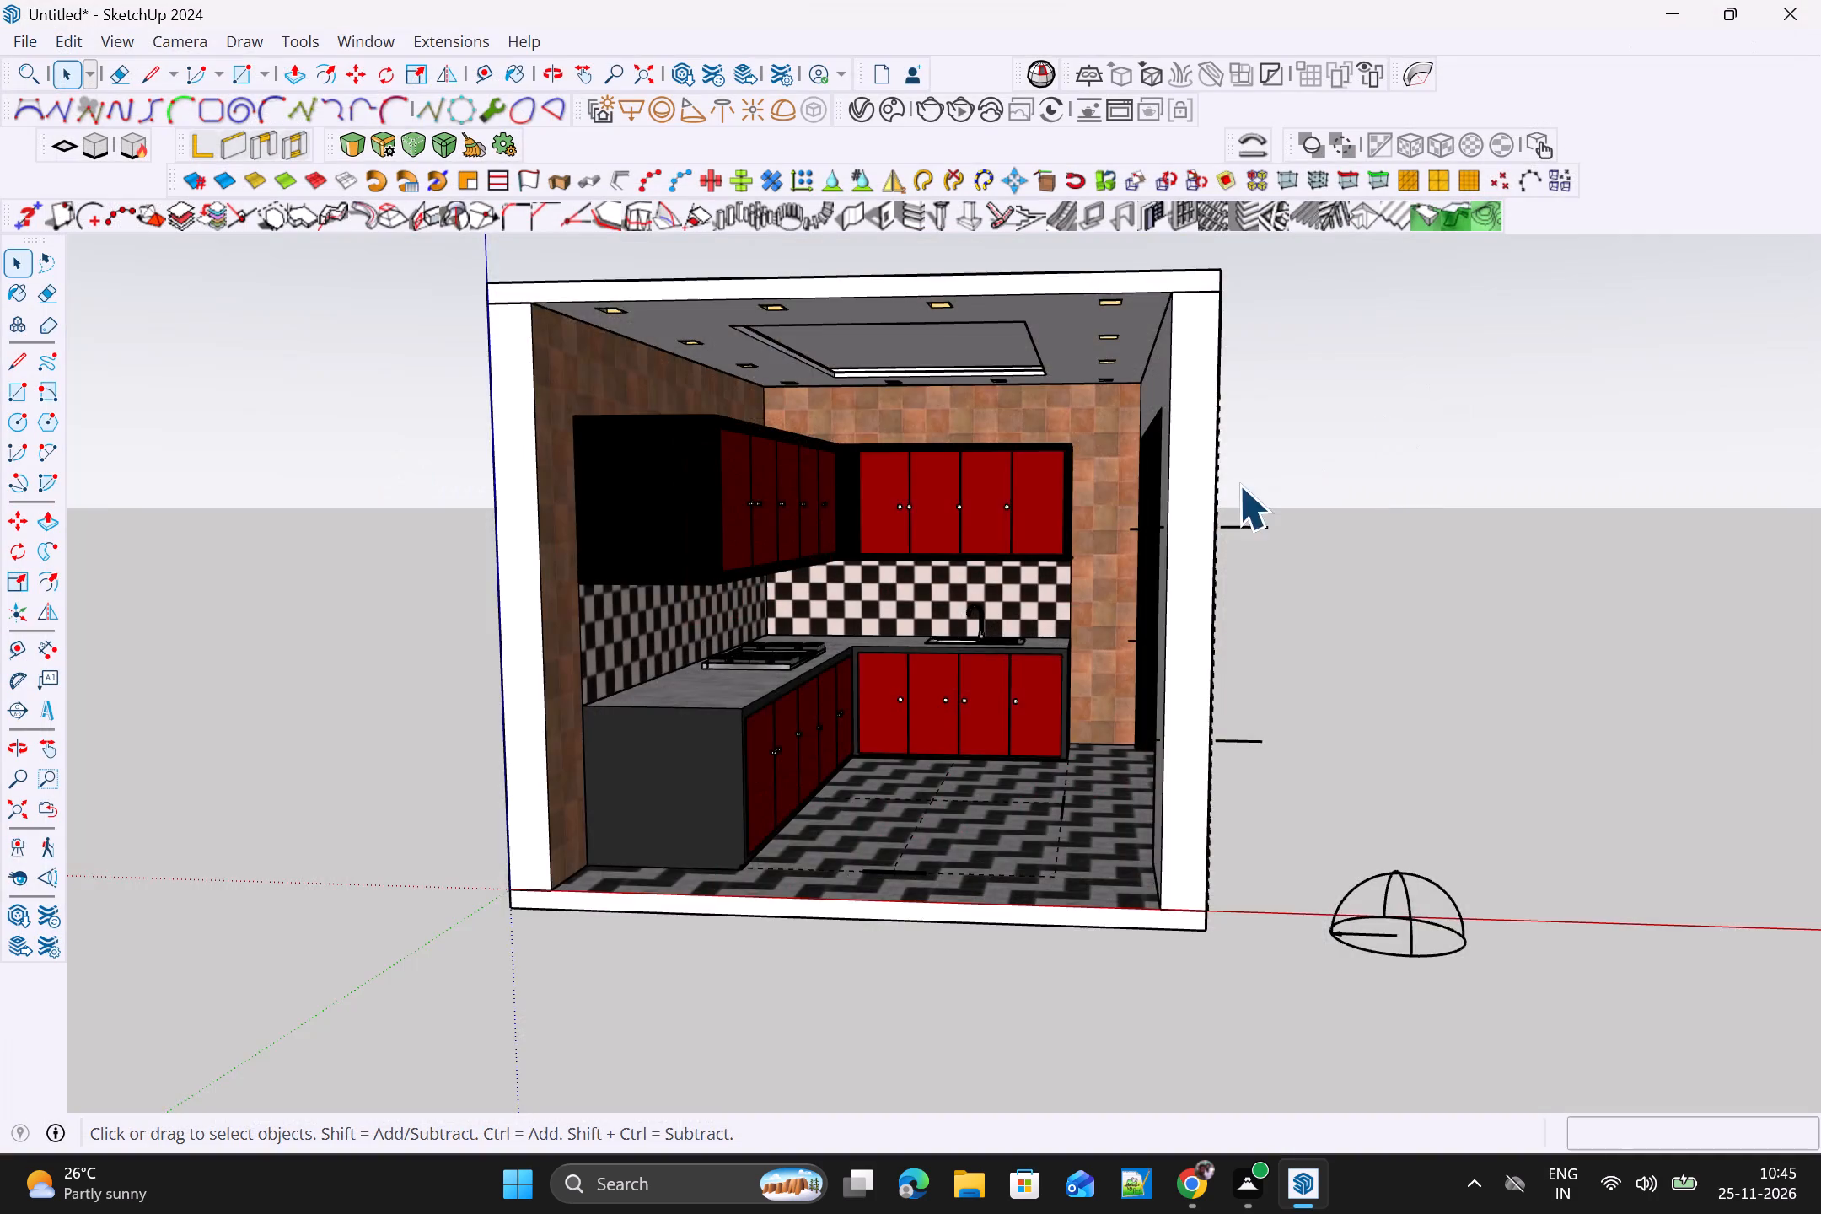
Start an interactive render from the wood-slatted side, facing the long run of red cabinets.
scroll(1242, 485, down, 2)
middle_drag(1357, 540, 581, 566)
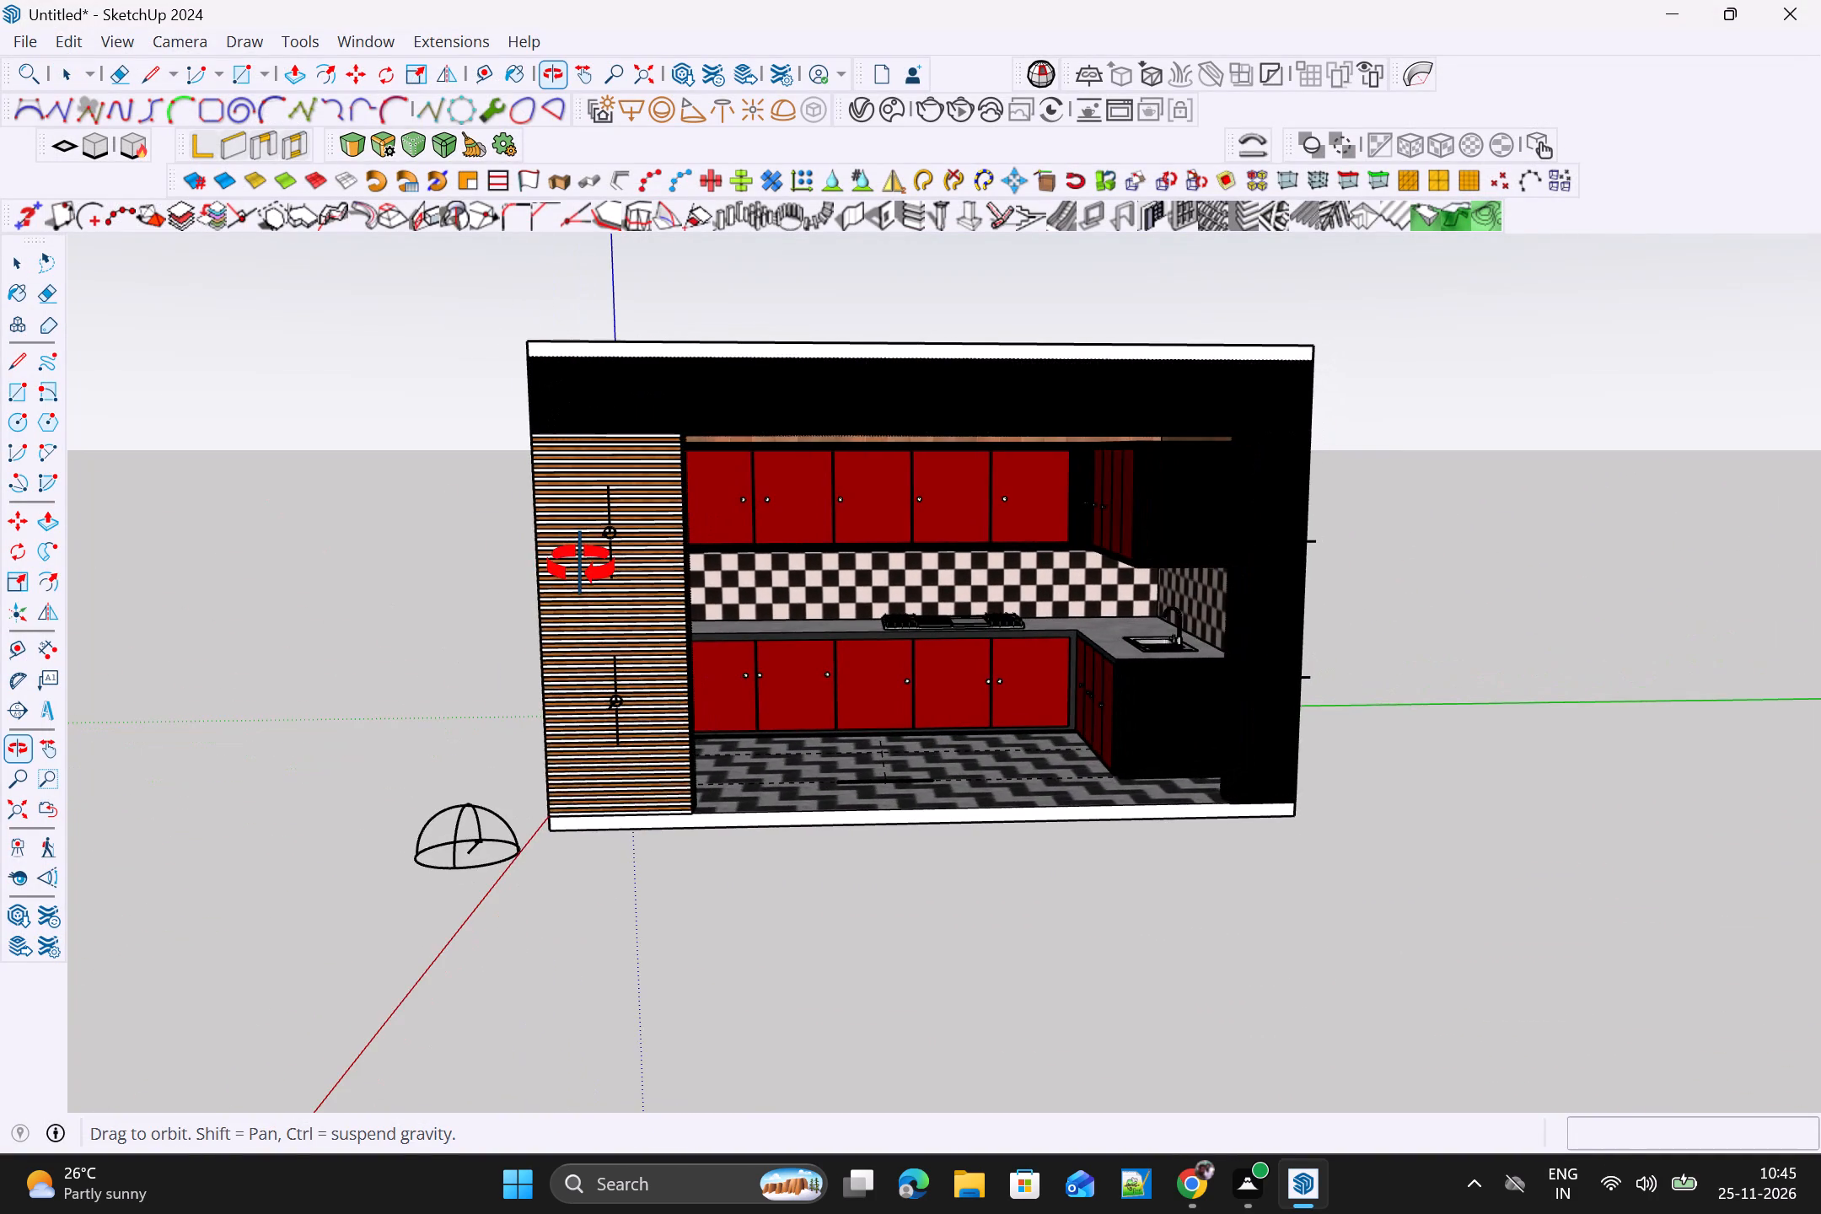
middle_drag(581, 566, 550, 517)
scroll(776, 452, up, 1)
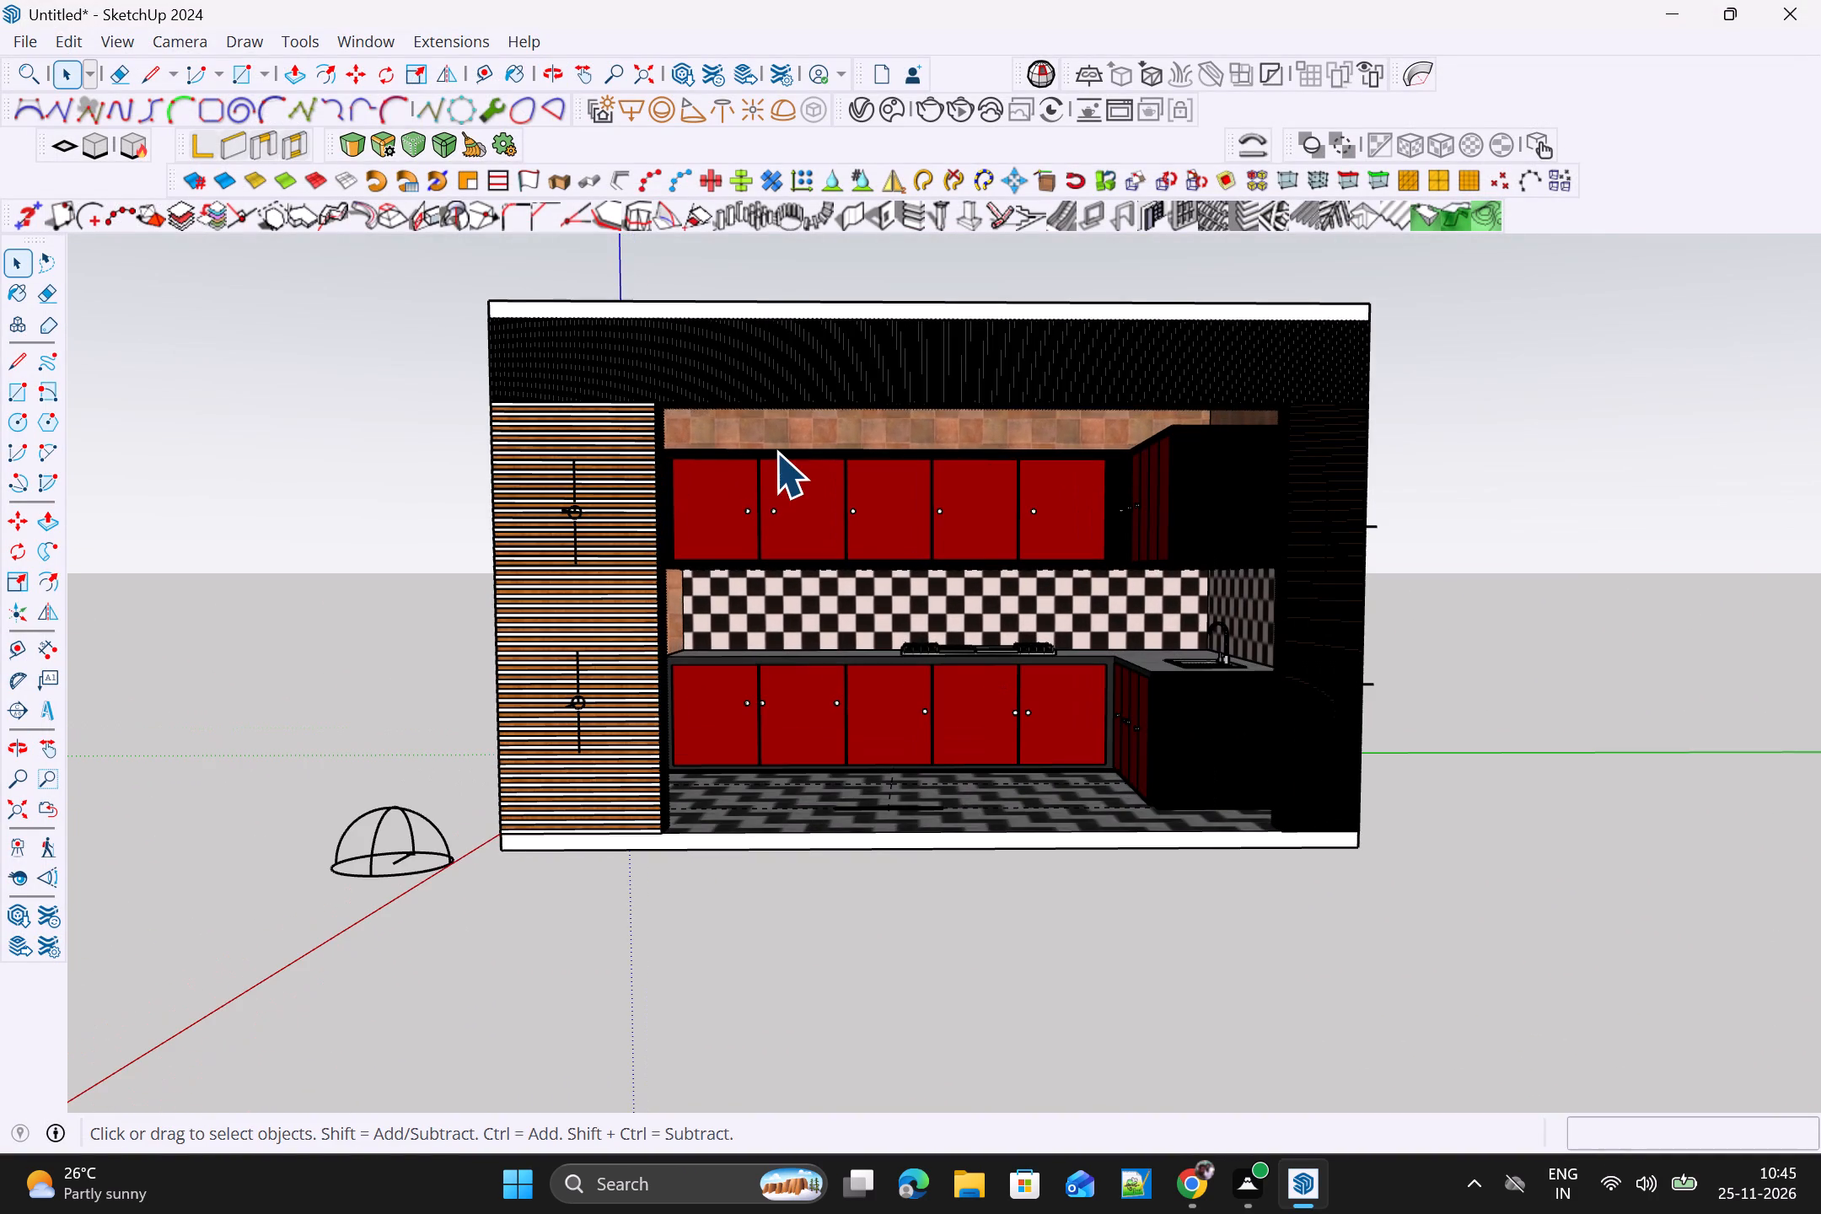
scroll(782, 445, up, 2)
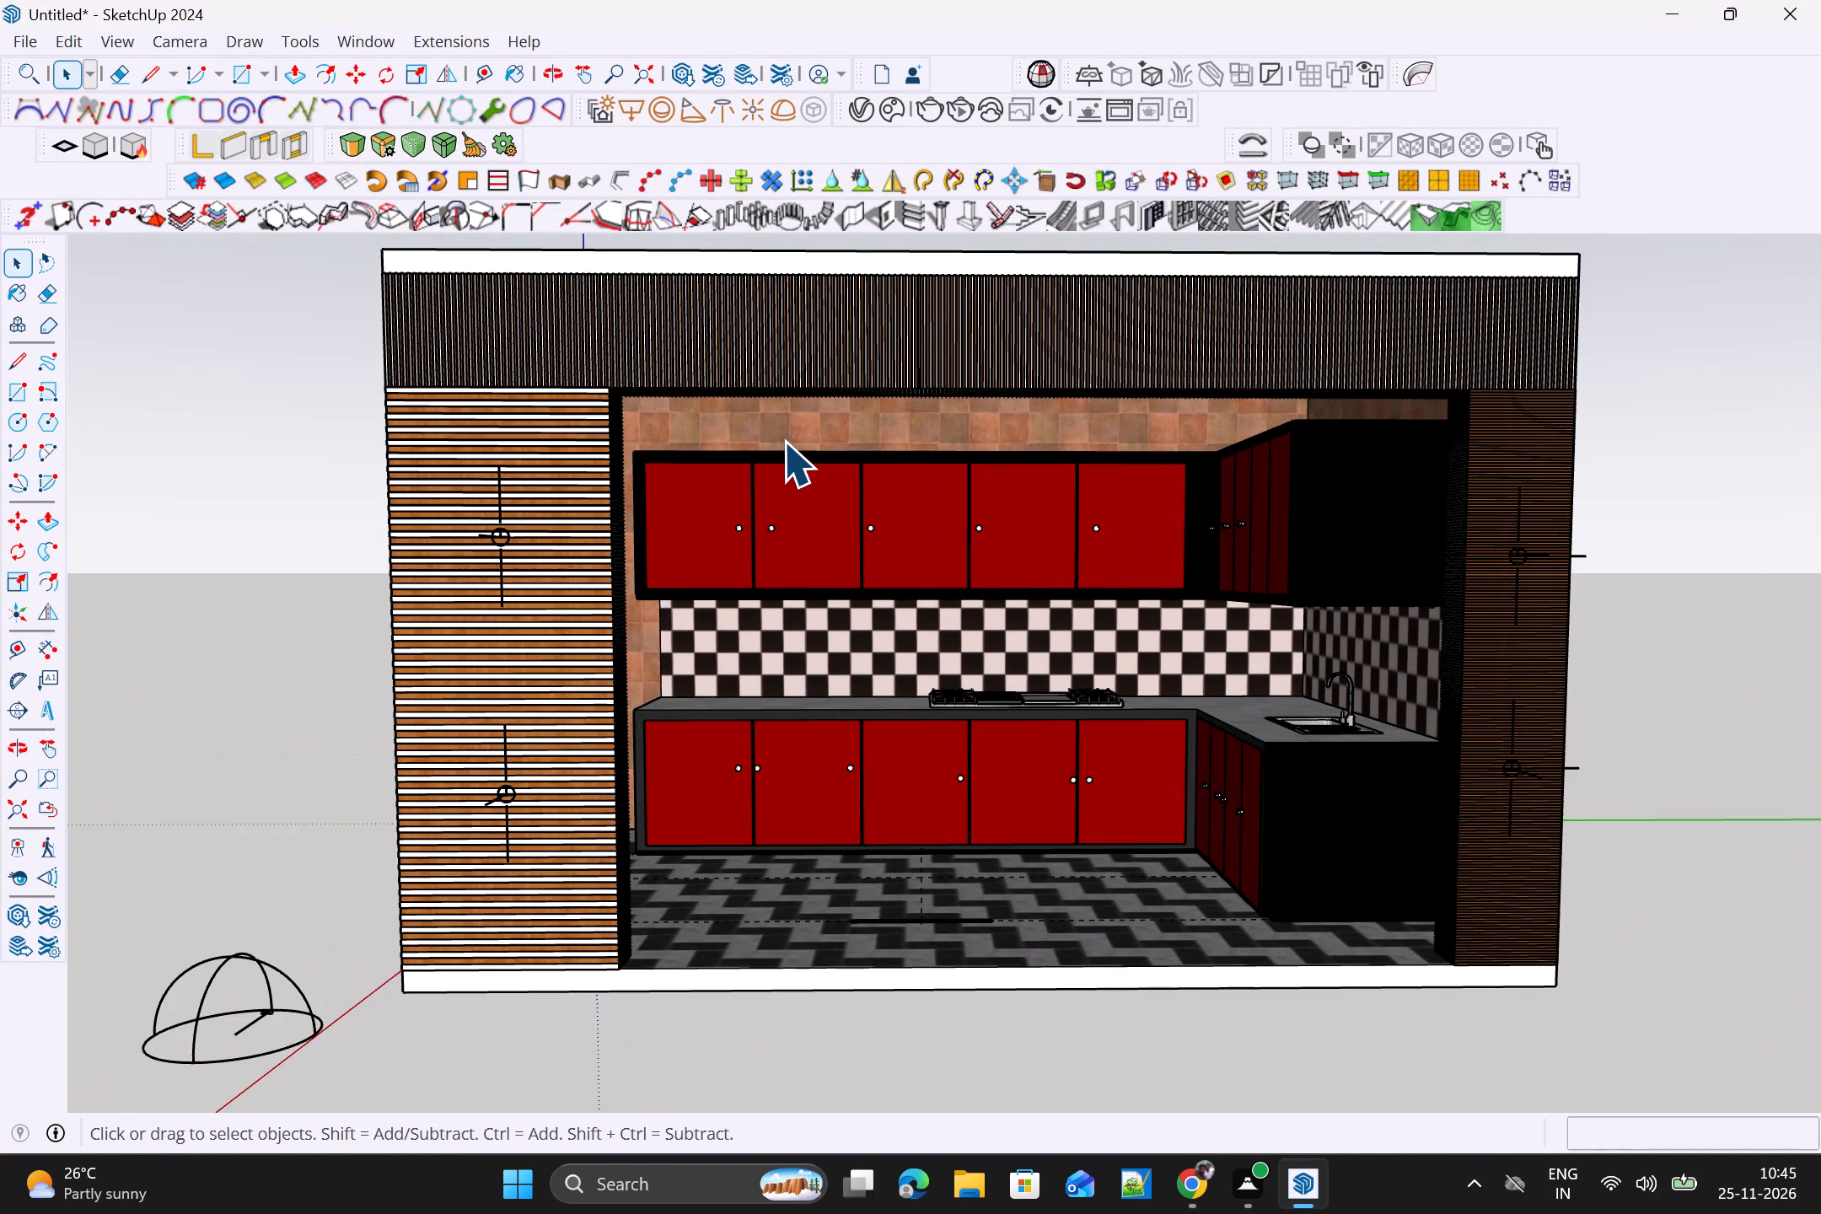
shift+middle_drag(789, 440, 792, 490)
middle_drag(808, 491, 809, 470)
shift+middle_drag(825, 453, 826, 517)
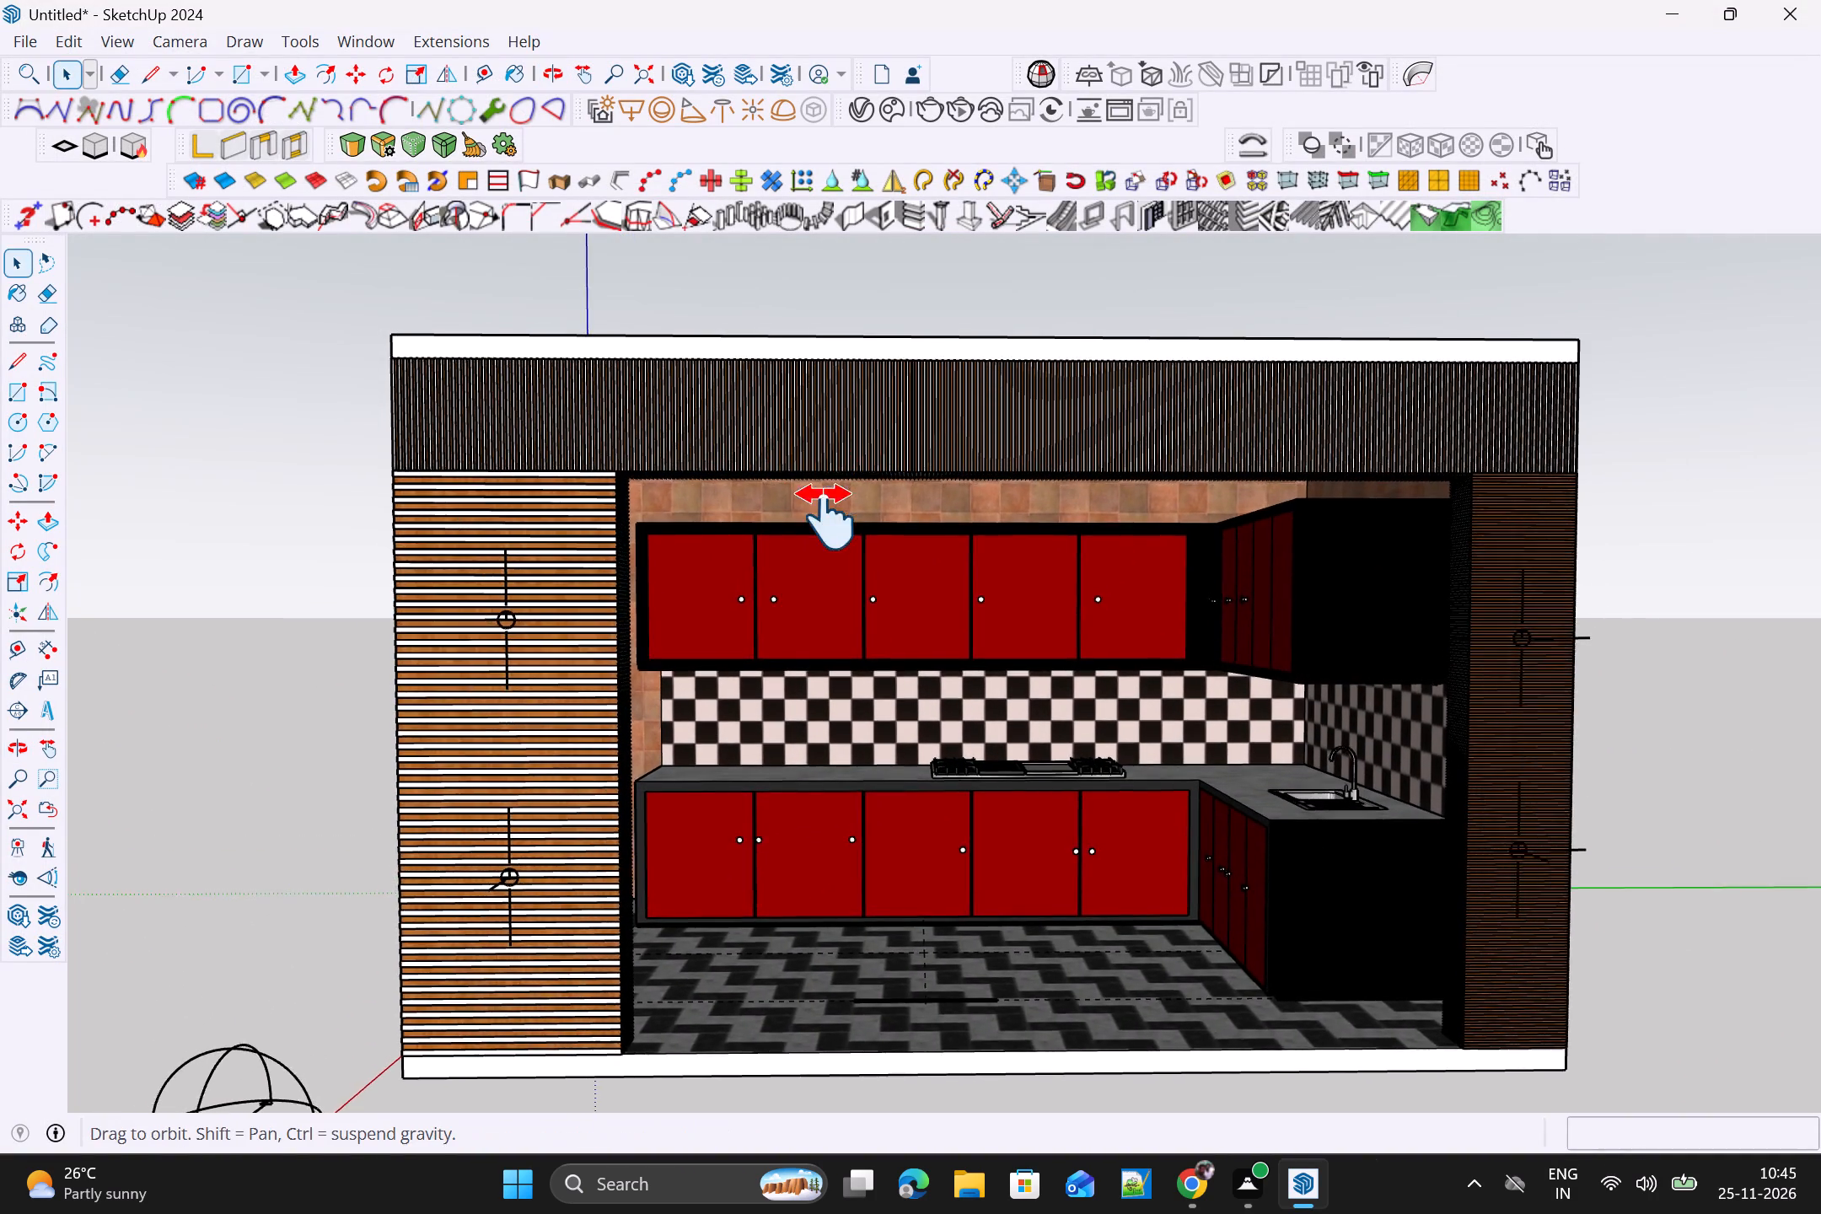
shift+middle_drag(826, 517, 829, 573)
shift+middle_drag(859, 624, 881, 508)
middle_drag(881, 495, 878, 541)
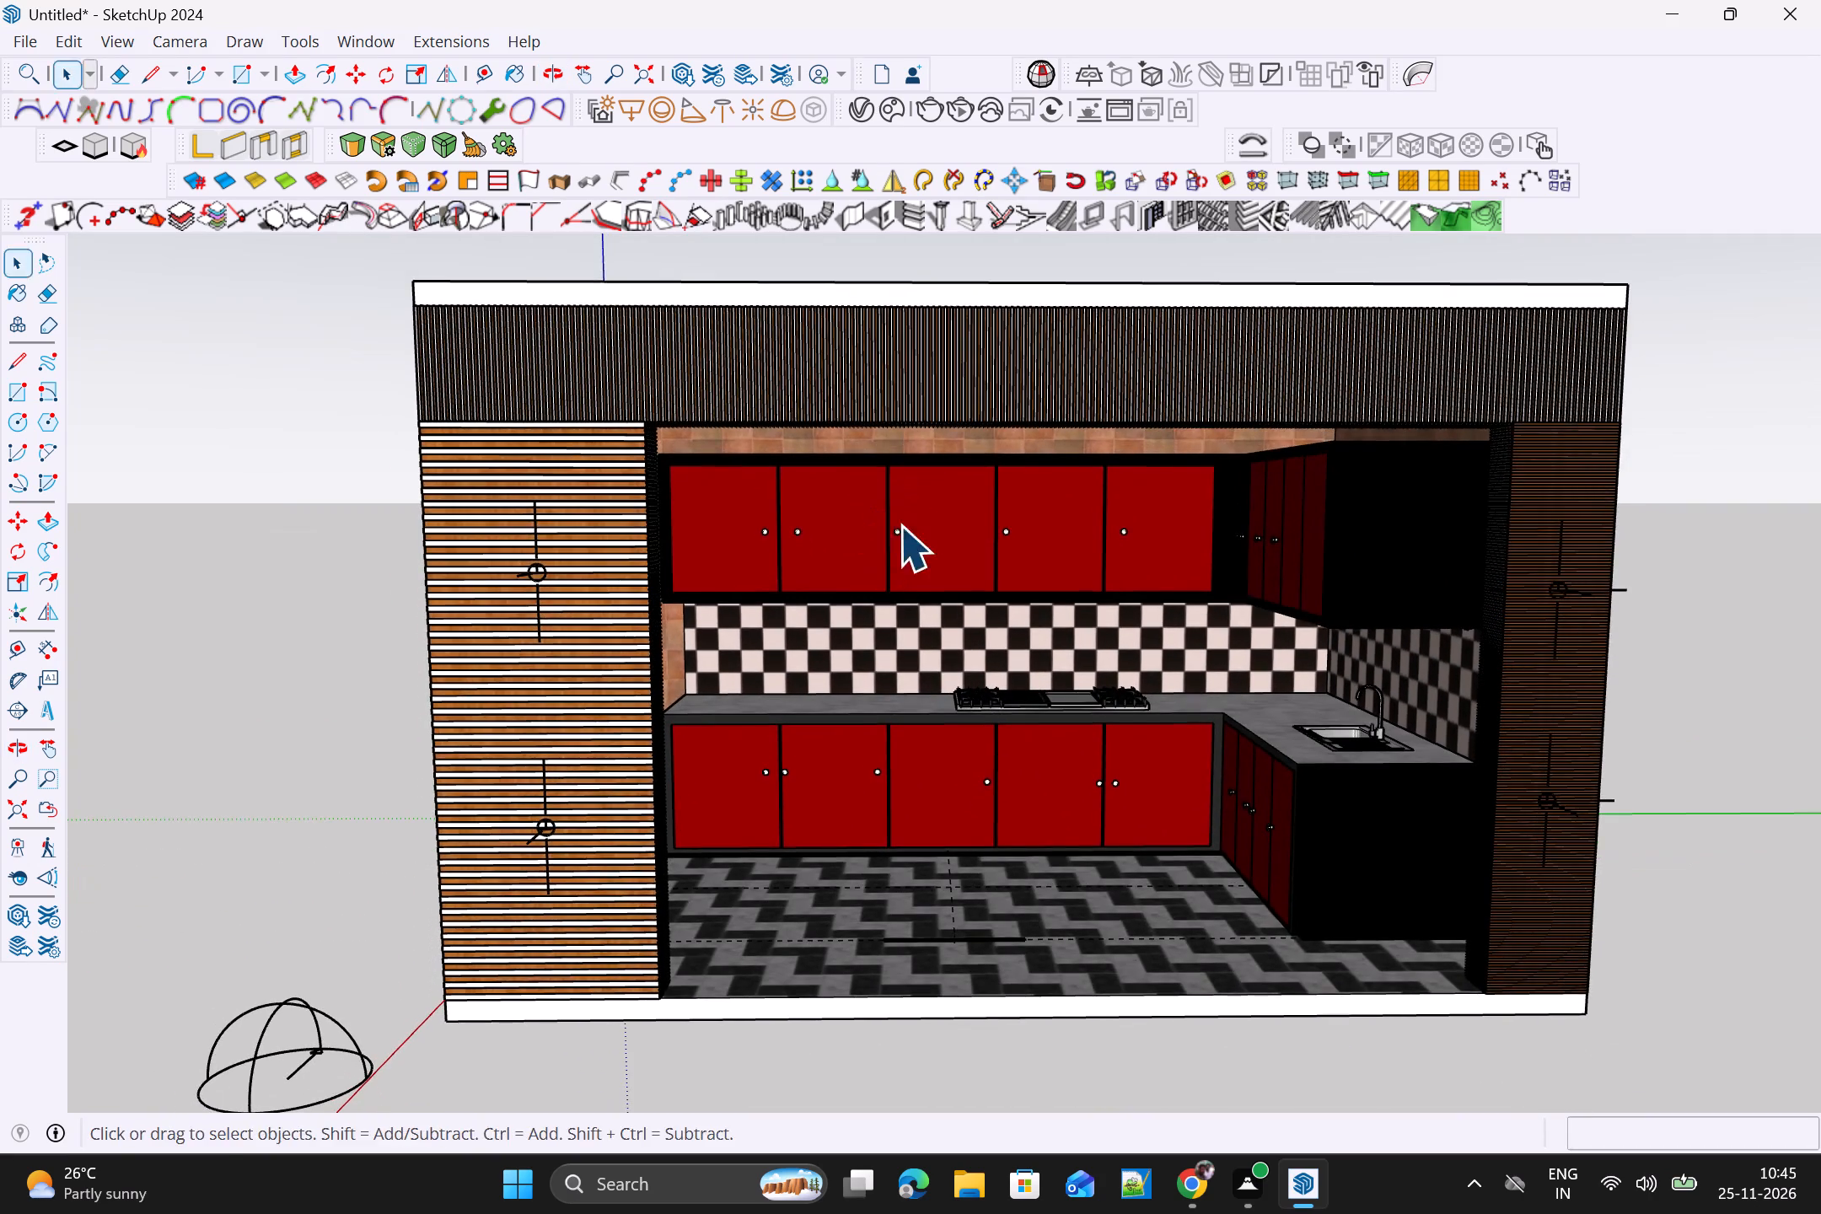
middle_drag(900, 525, 905, 411)
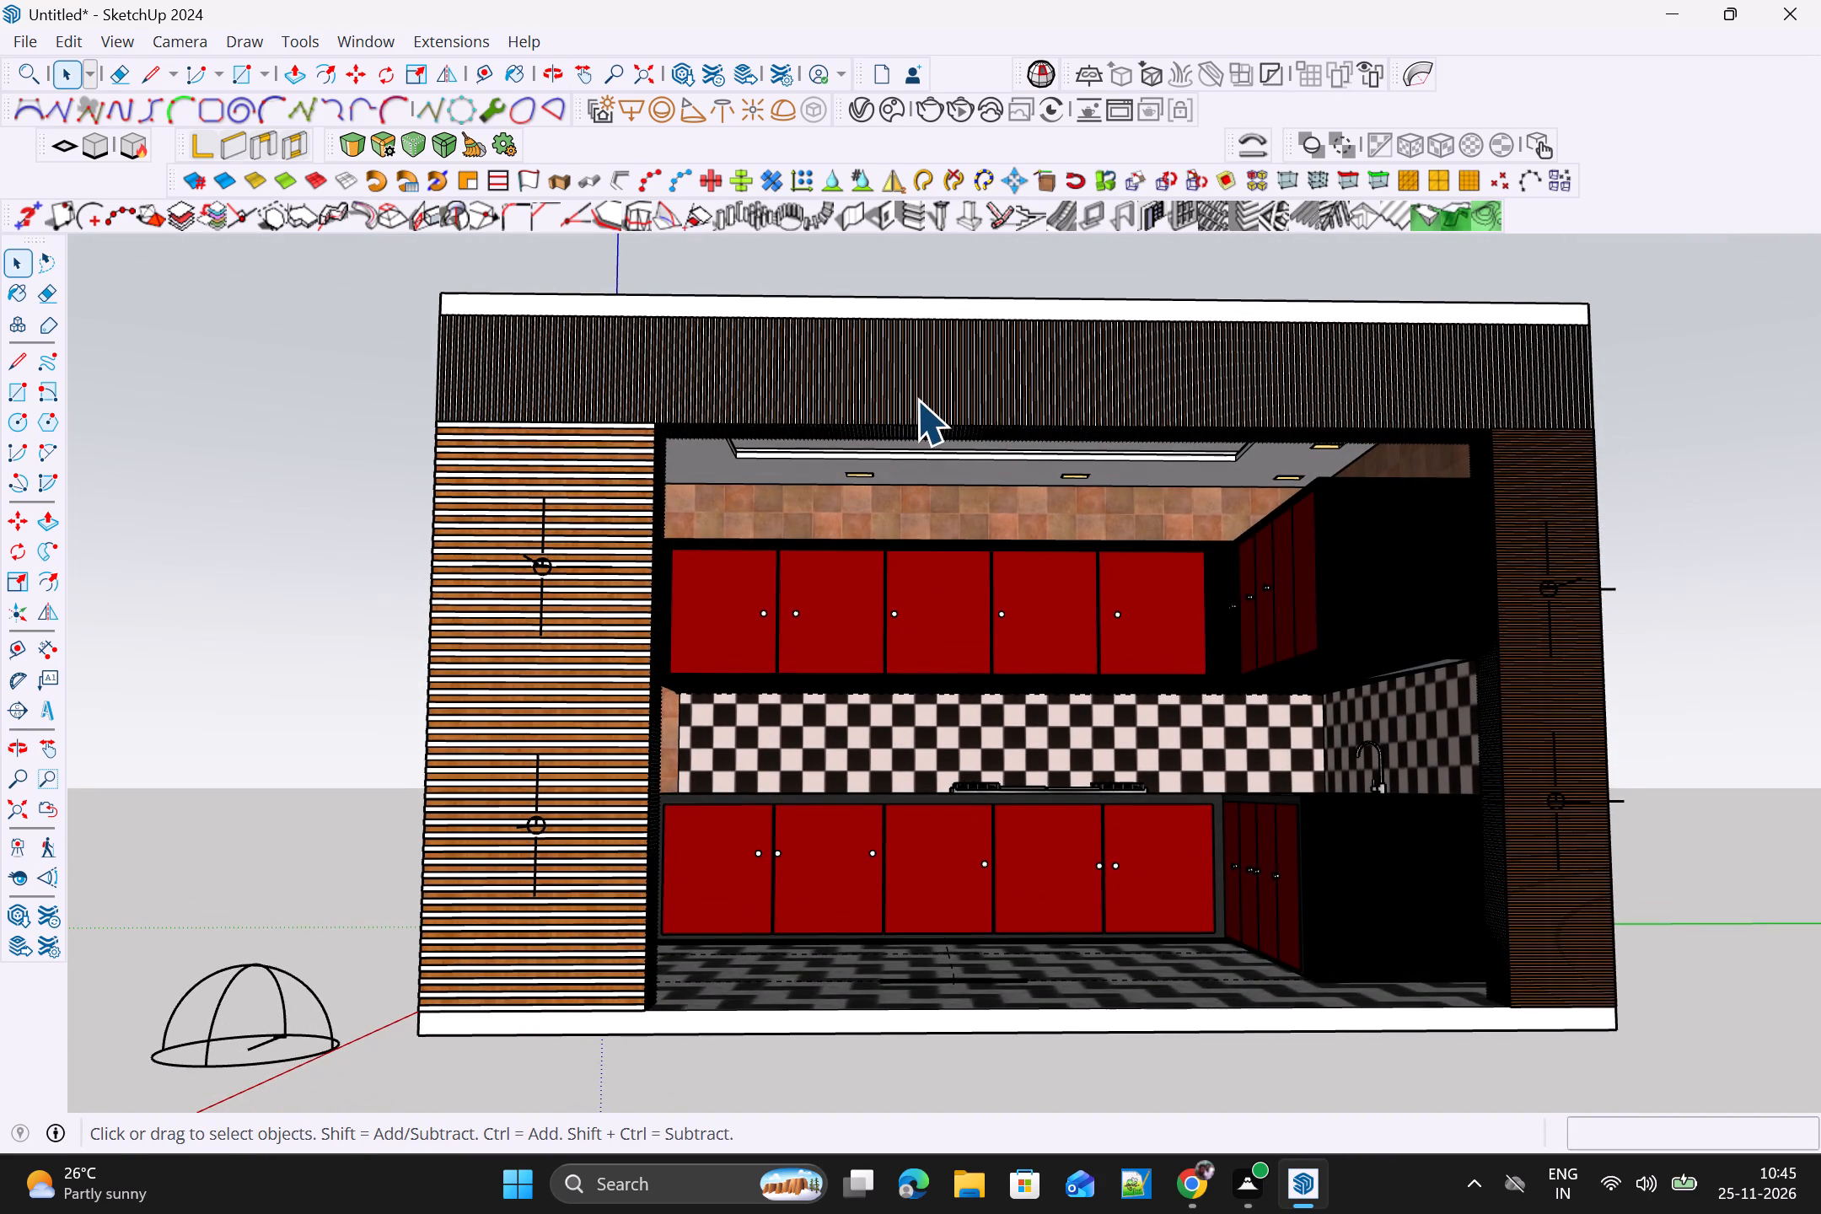
scroll(916, 400, up, 1)
middle_drag(916, 402, 916, 432)
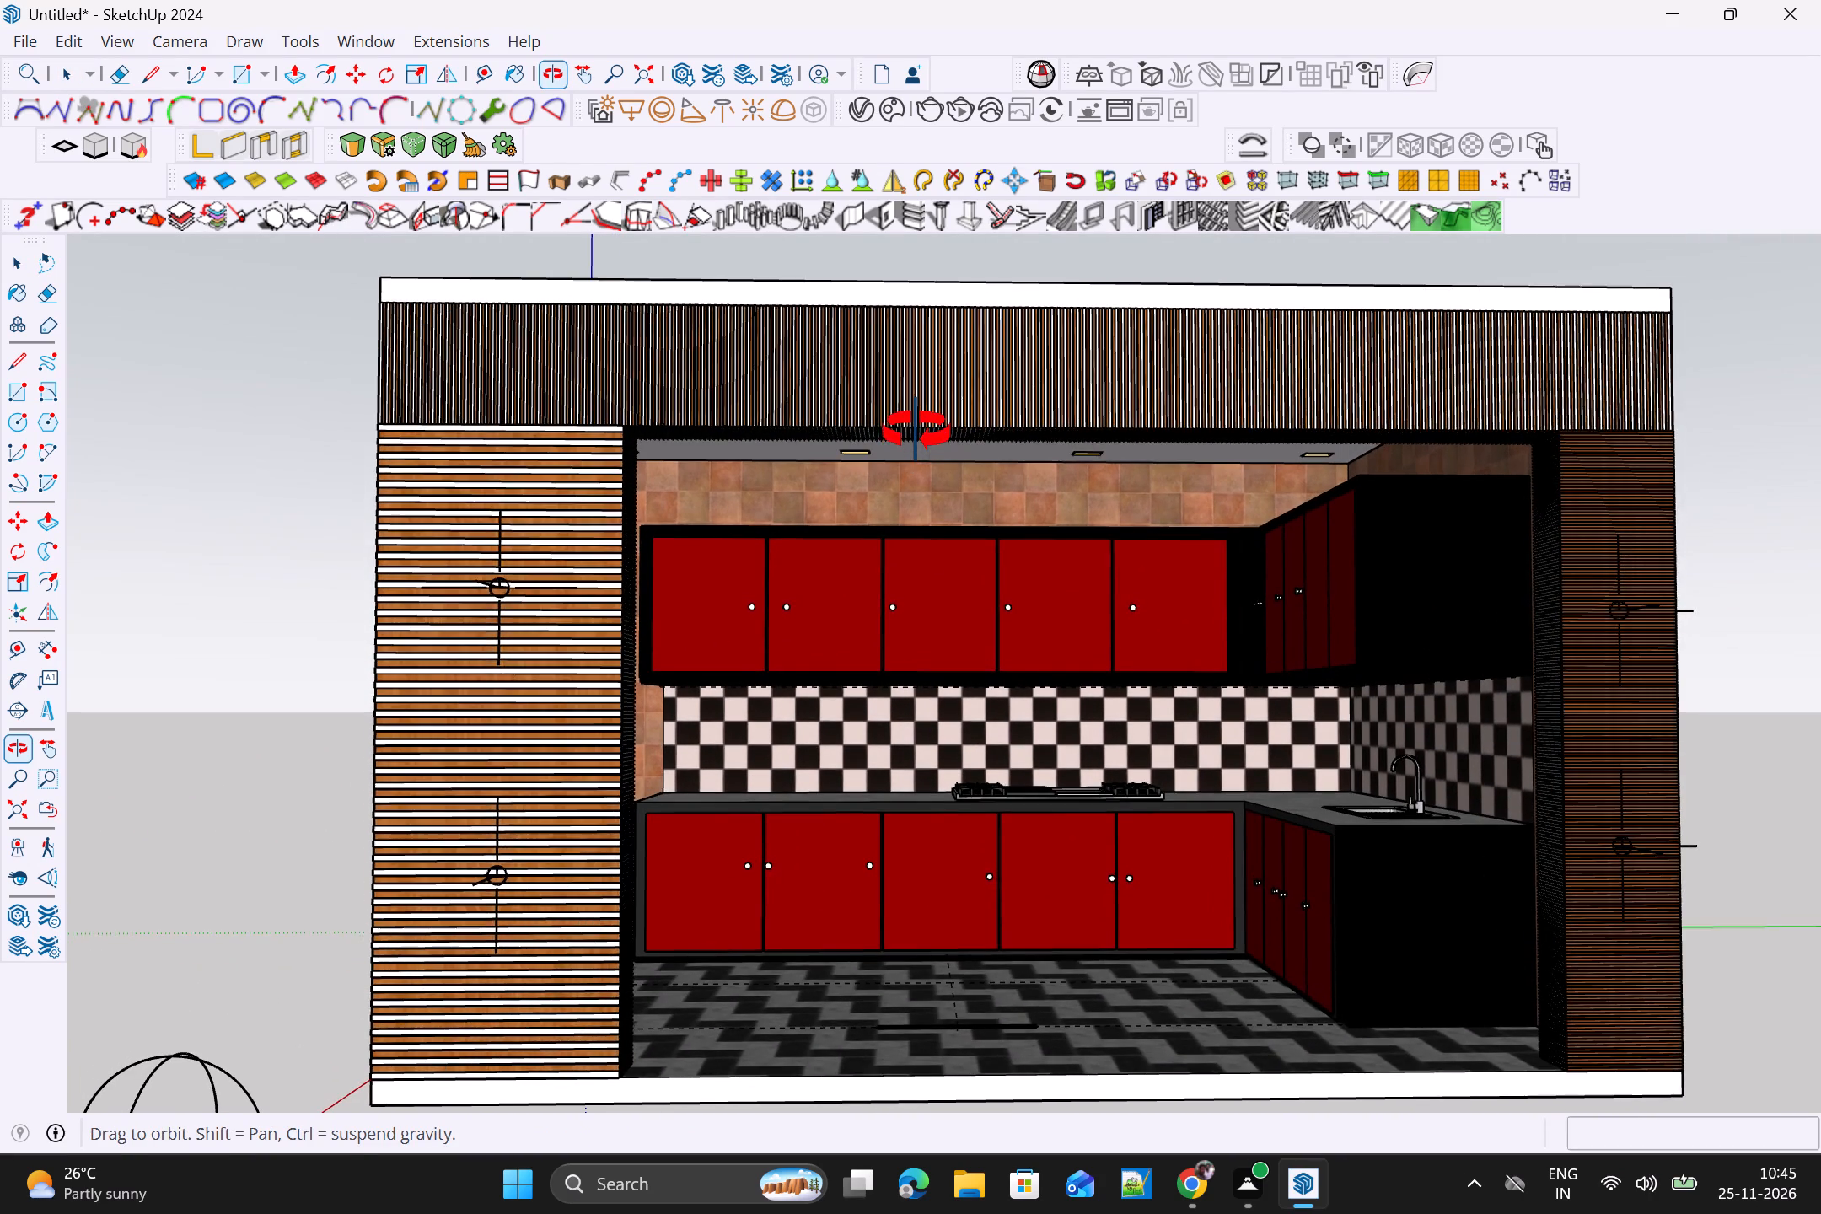
middle_drag(916, 432, 916, 427)
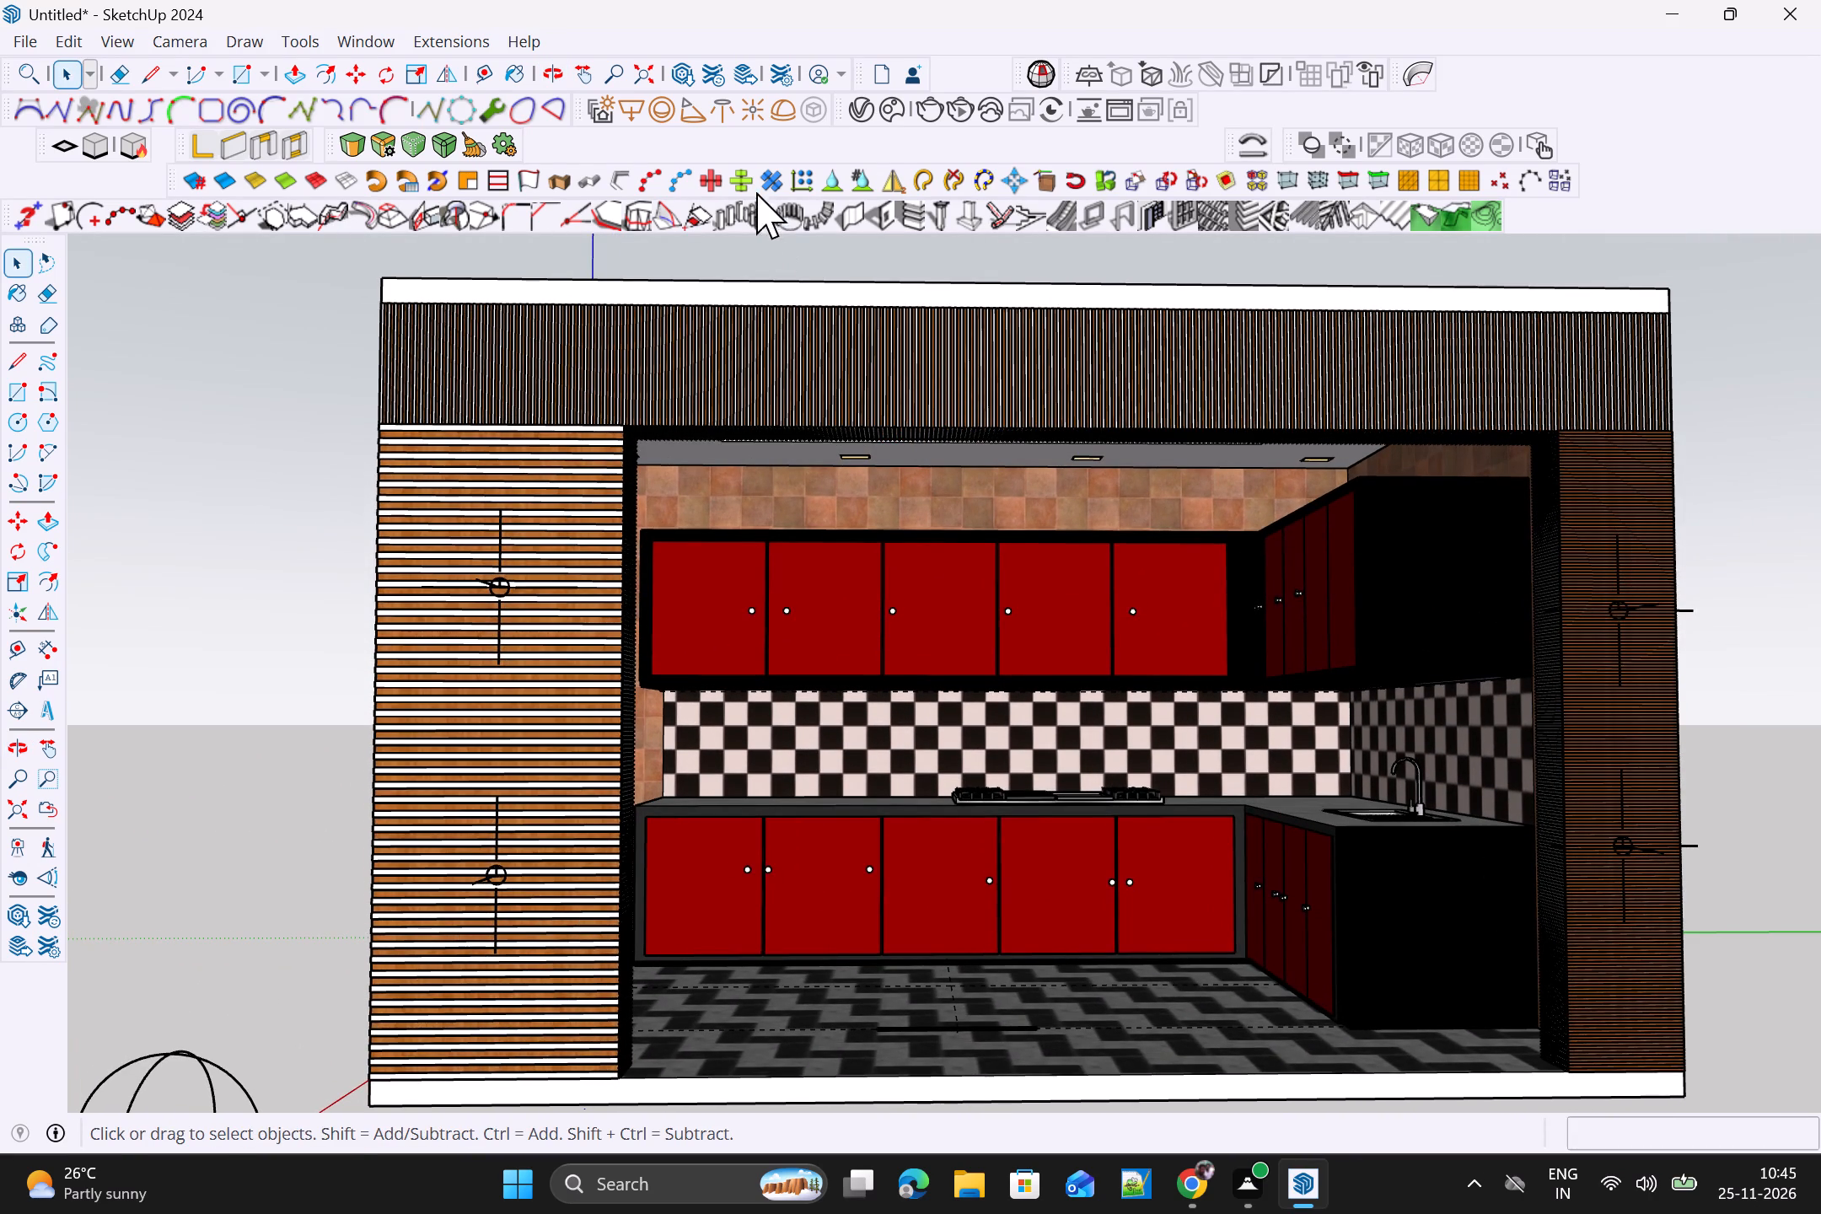
click(970, 111)
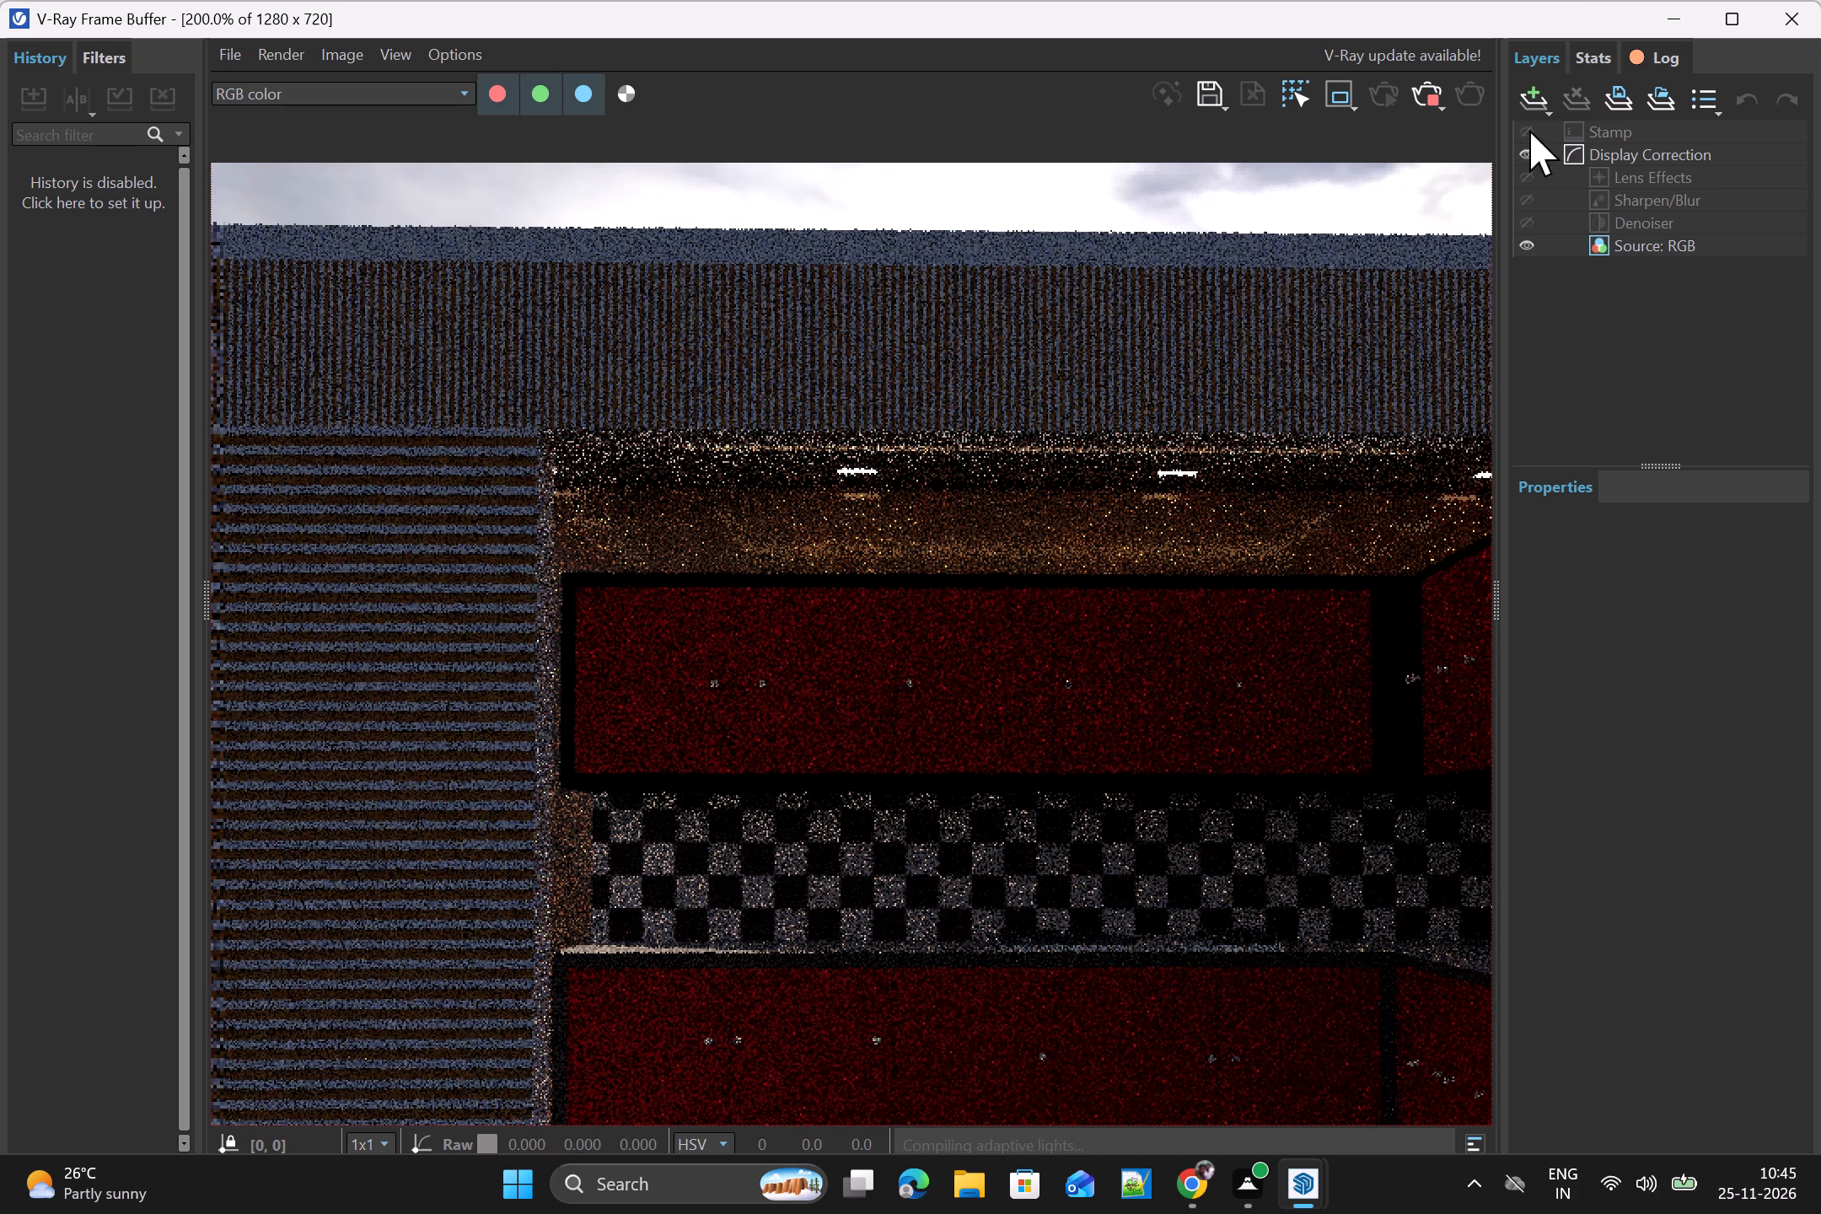
Restart the interactive render with the slatted front framed from farther back, stop it and close the frame buffer.
click(1679, 6)
scroll(992, 464, down, 1)
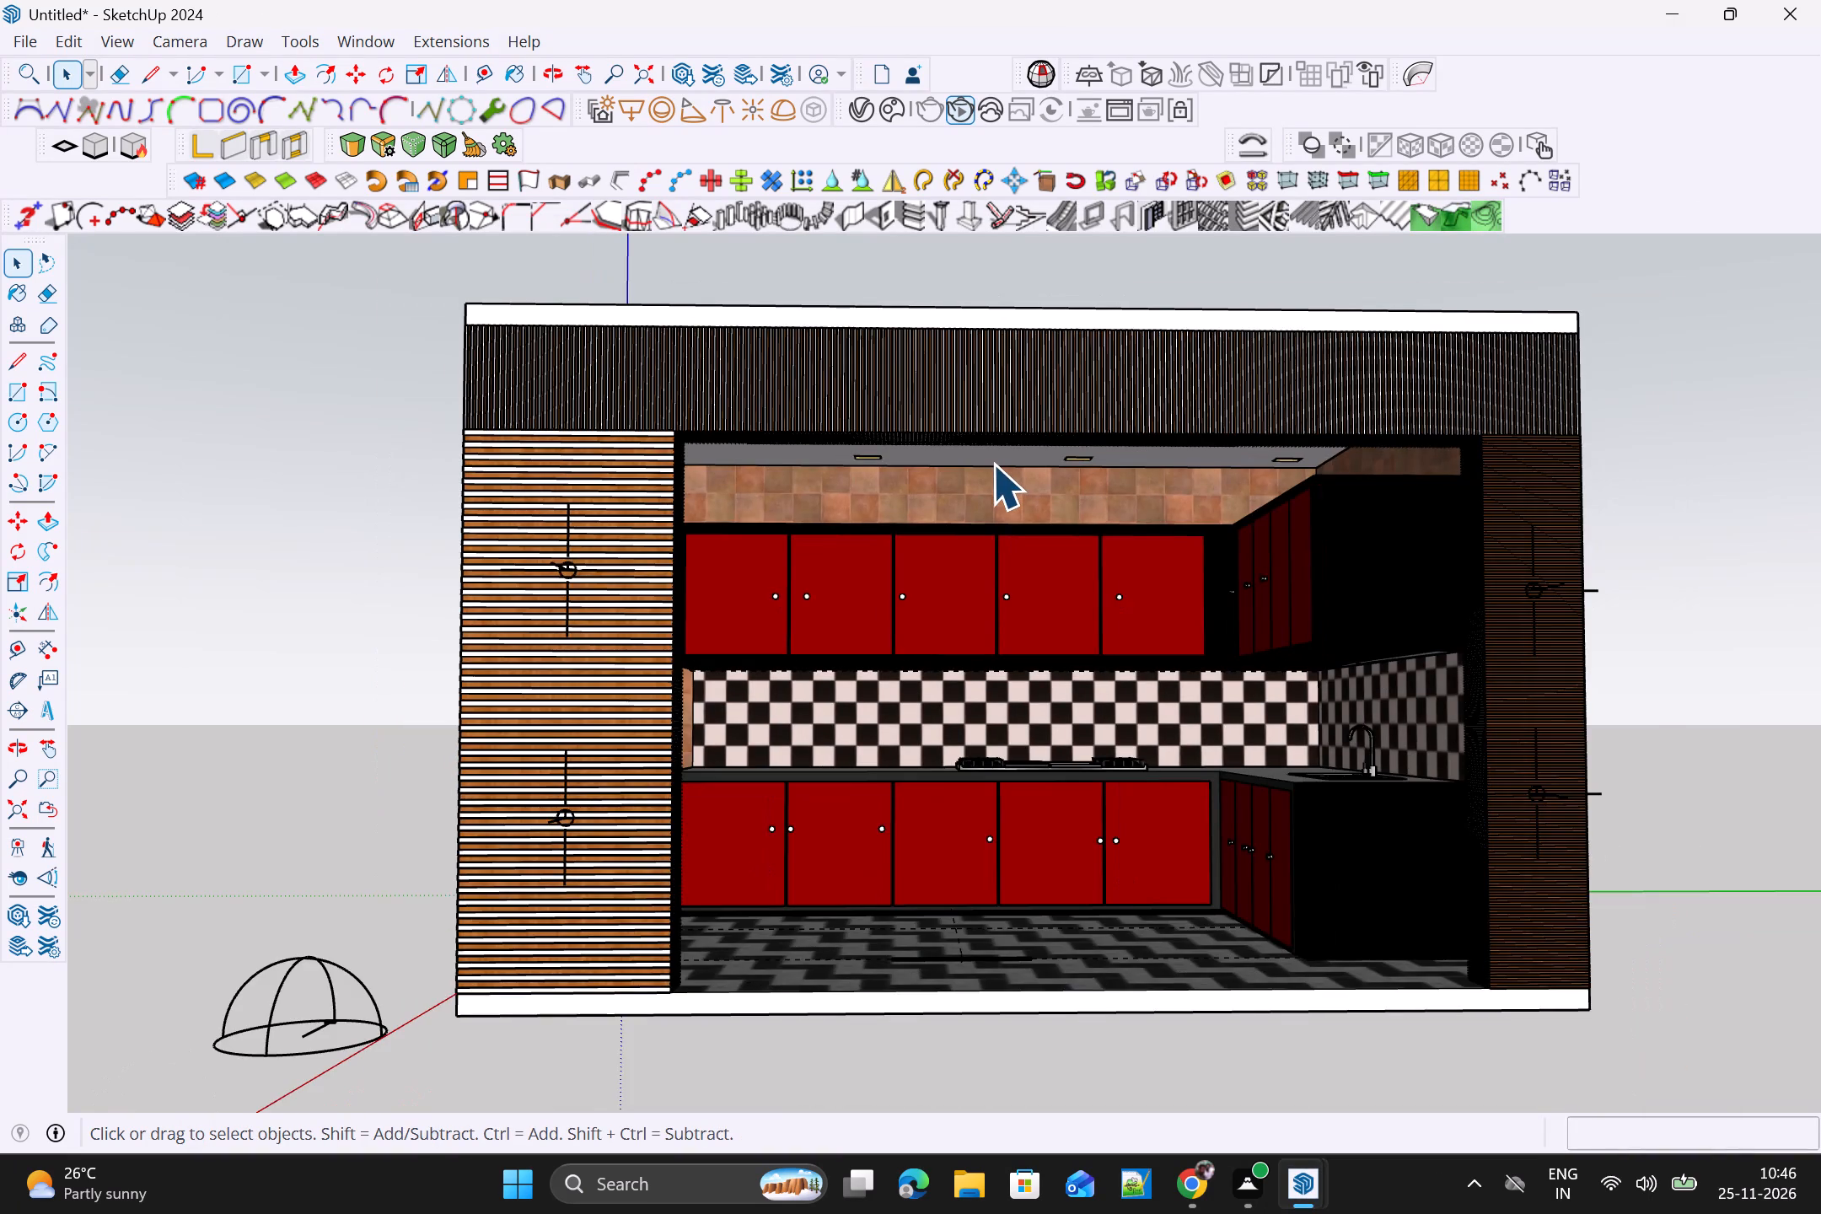
scroll(992, 464, down, 1)
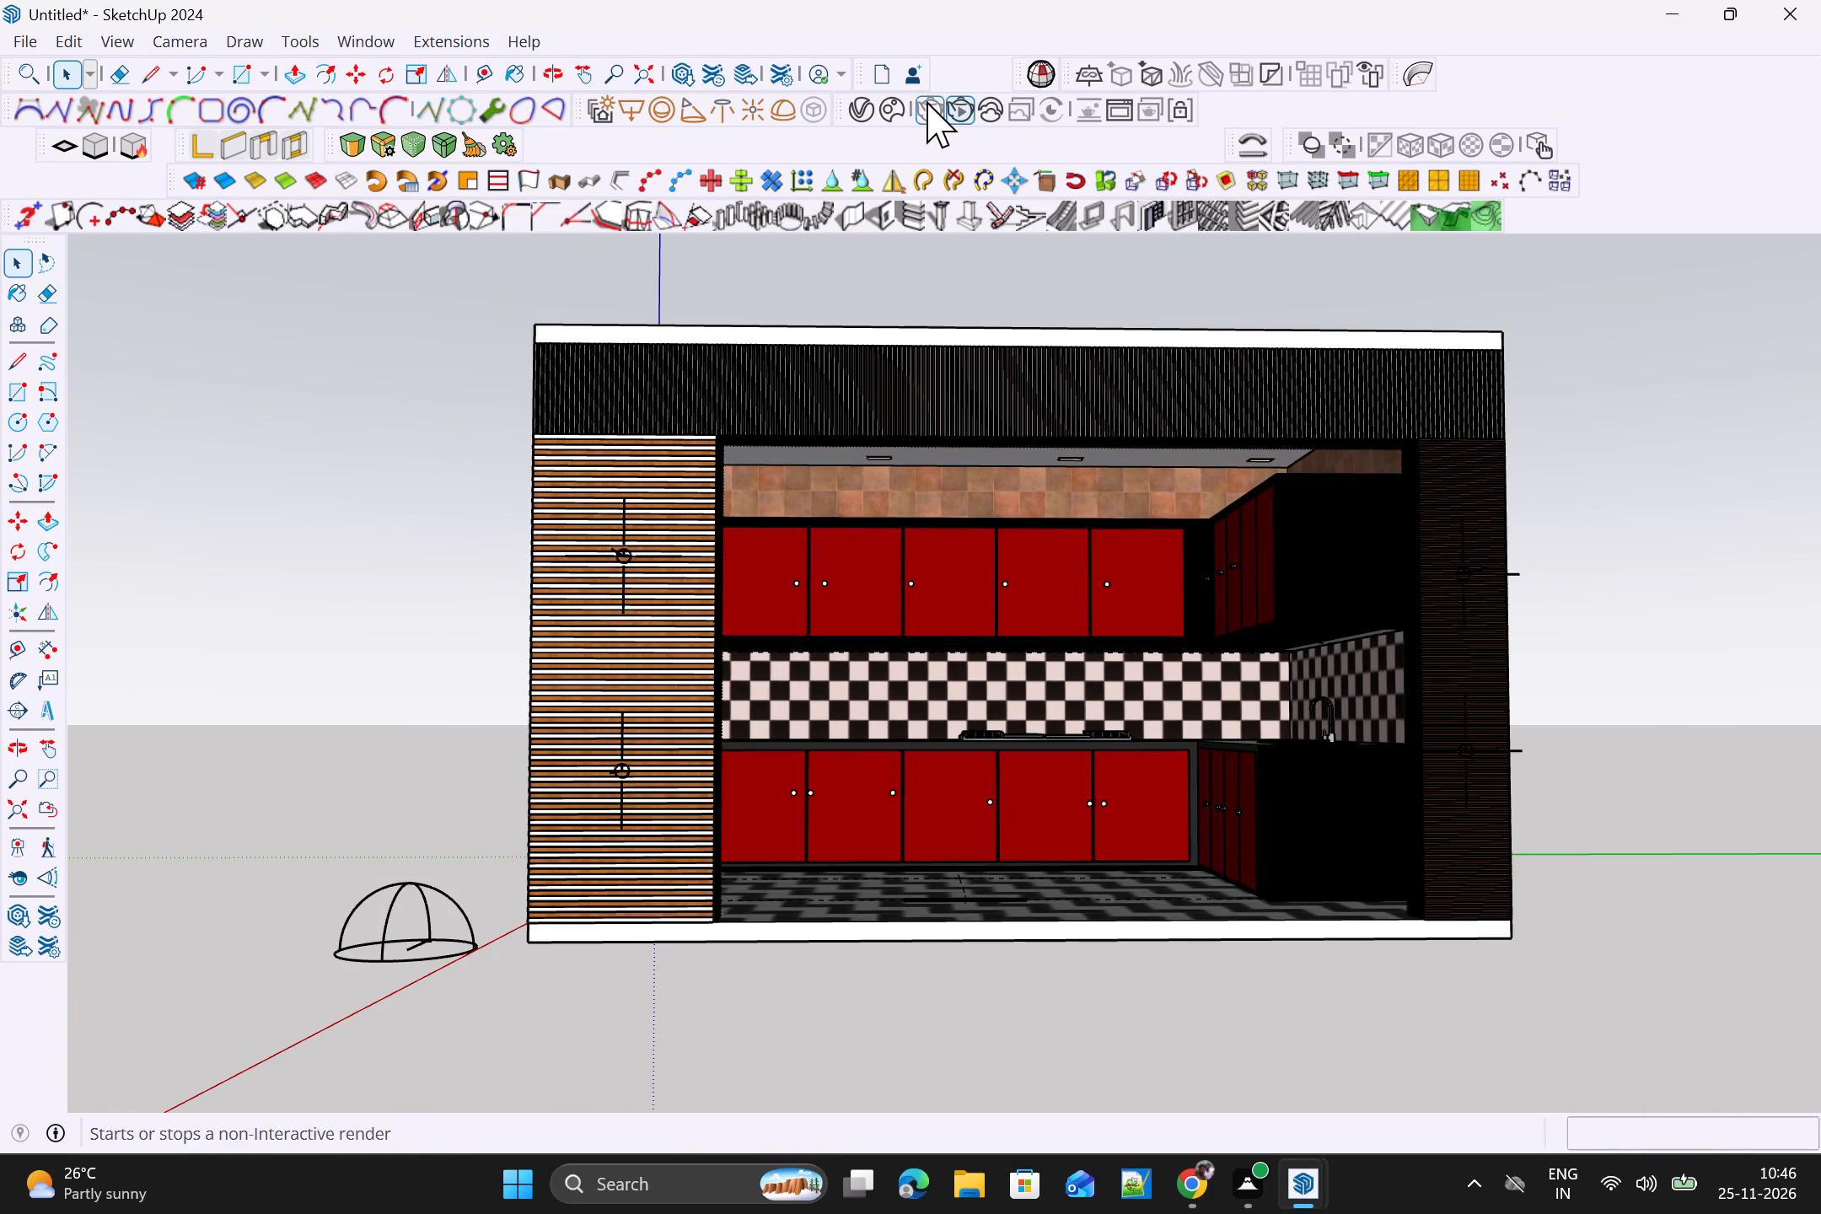
click(959, 108)
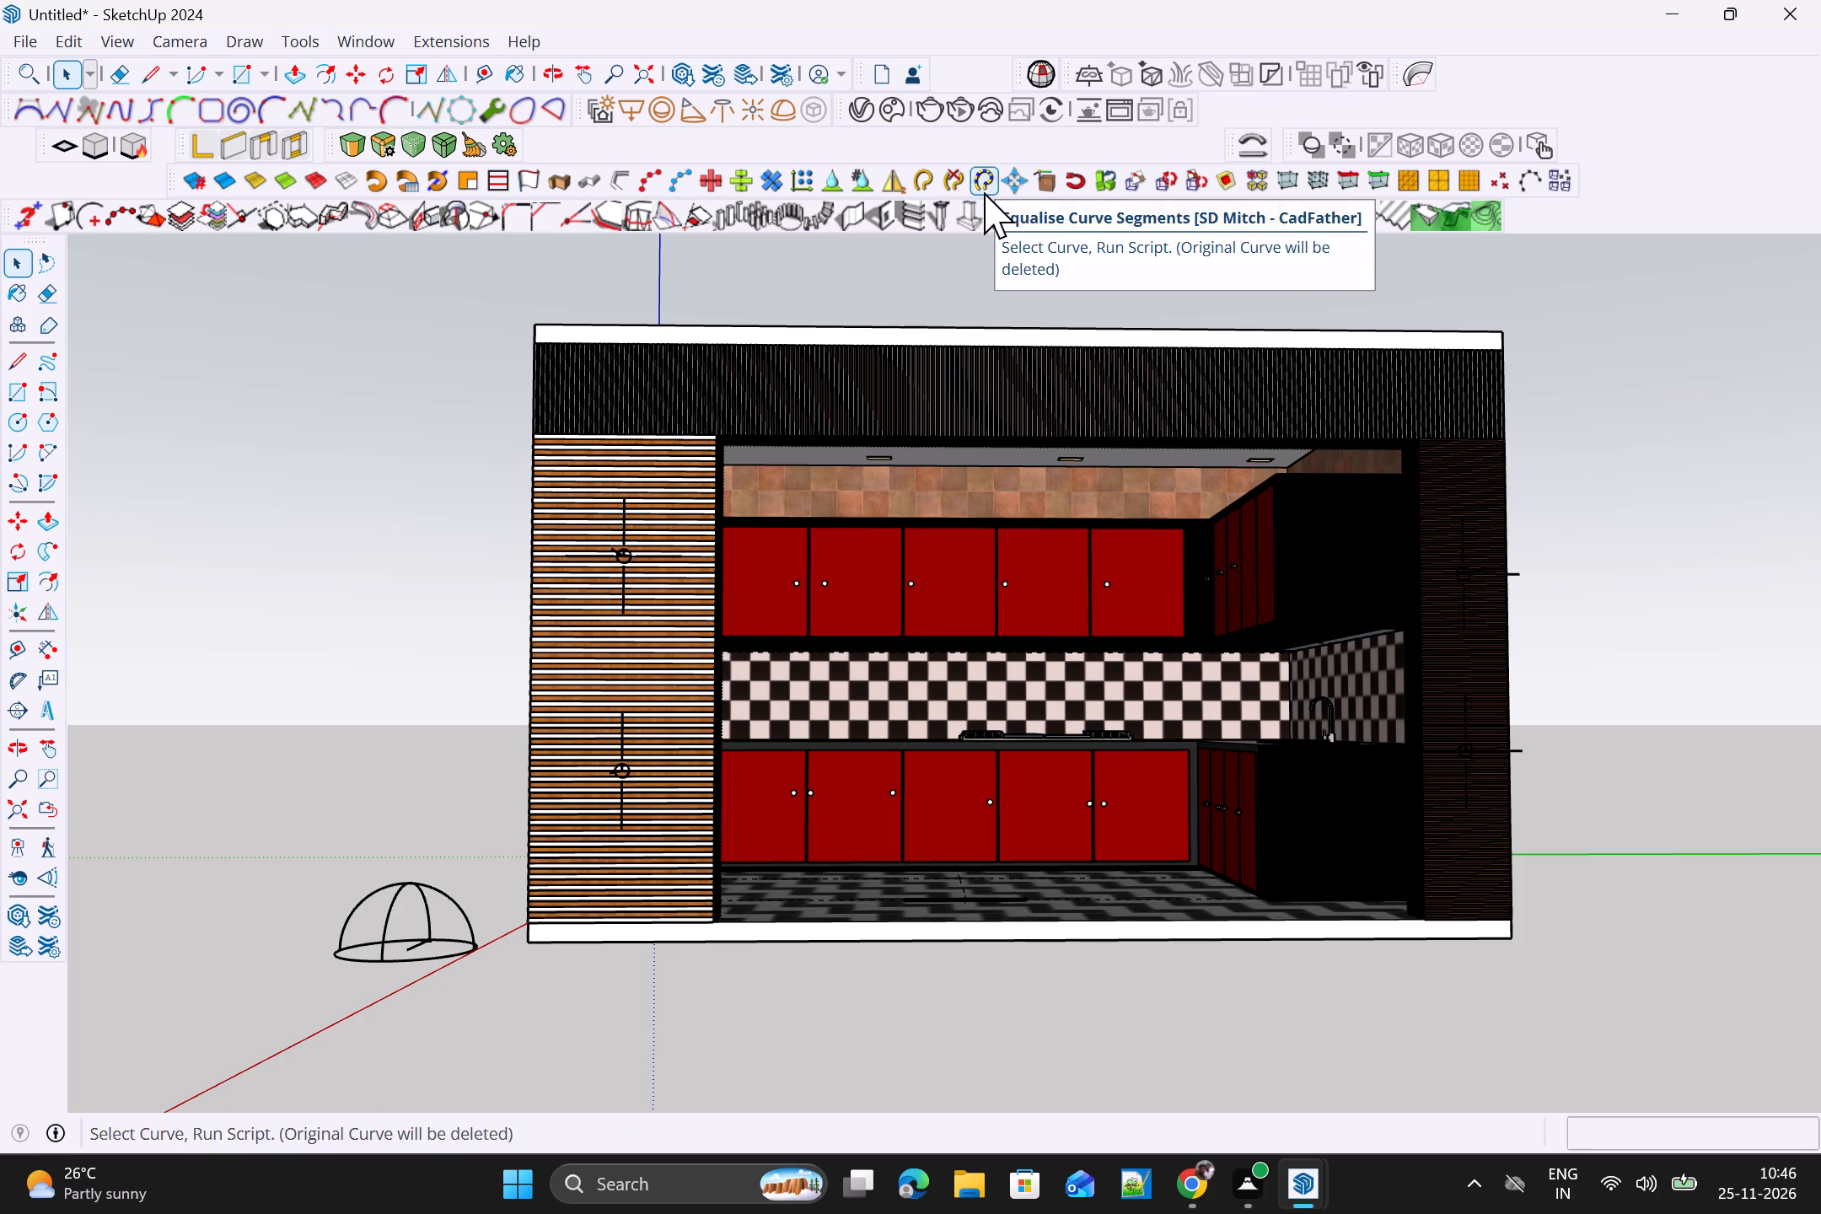
click(966, 116)
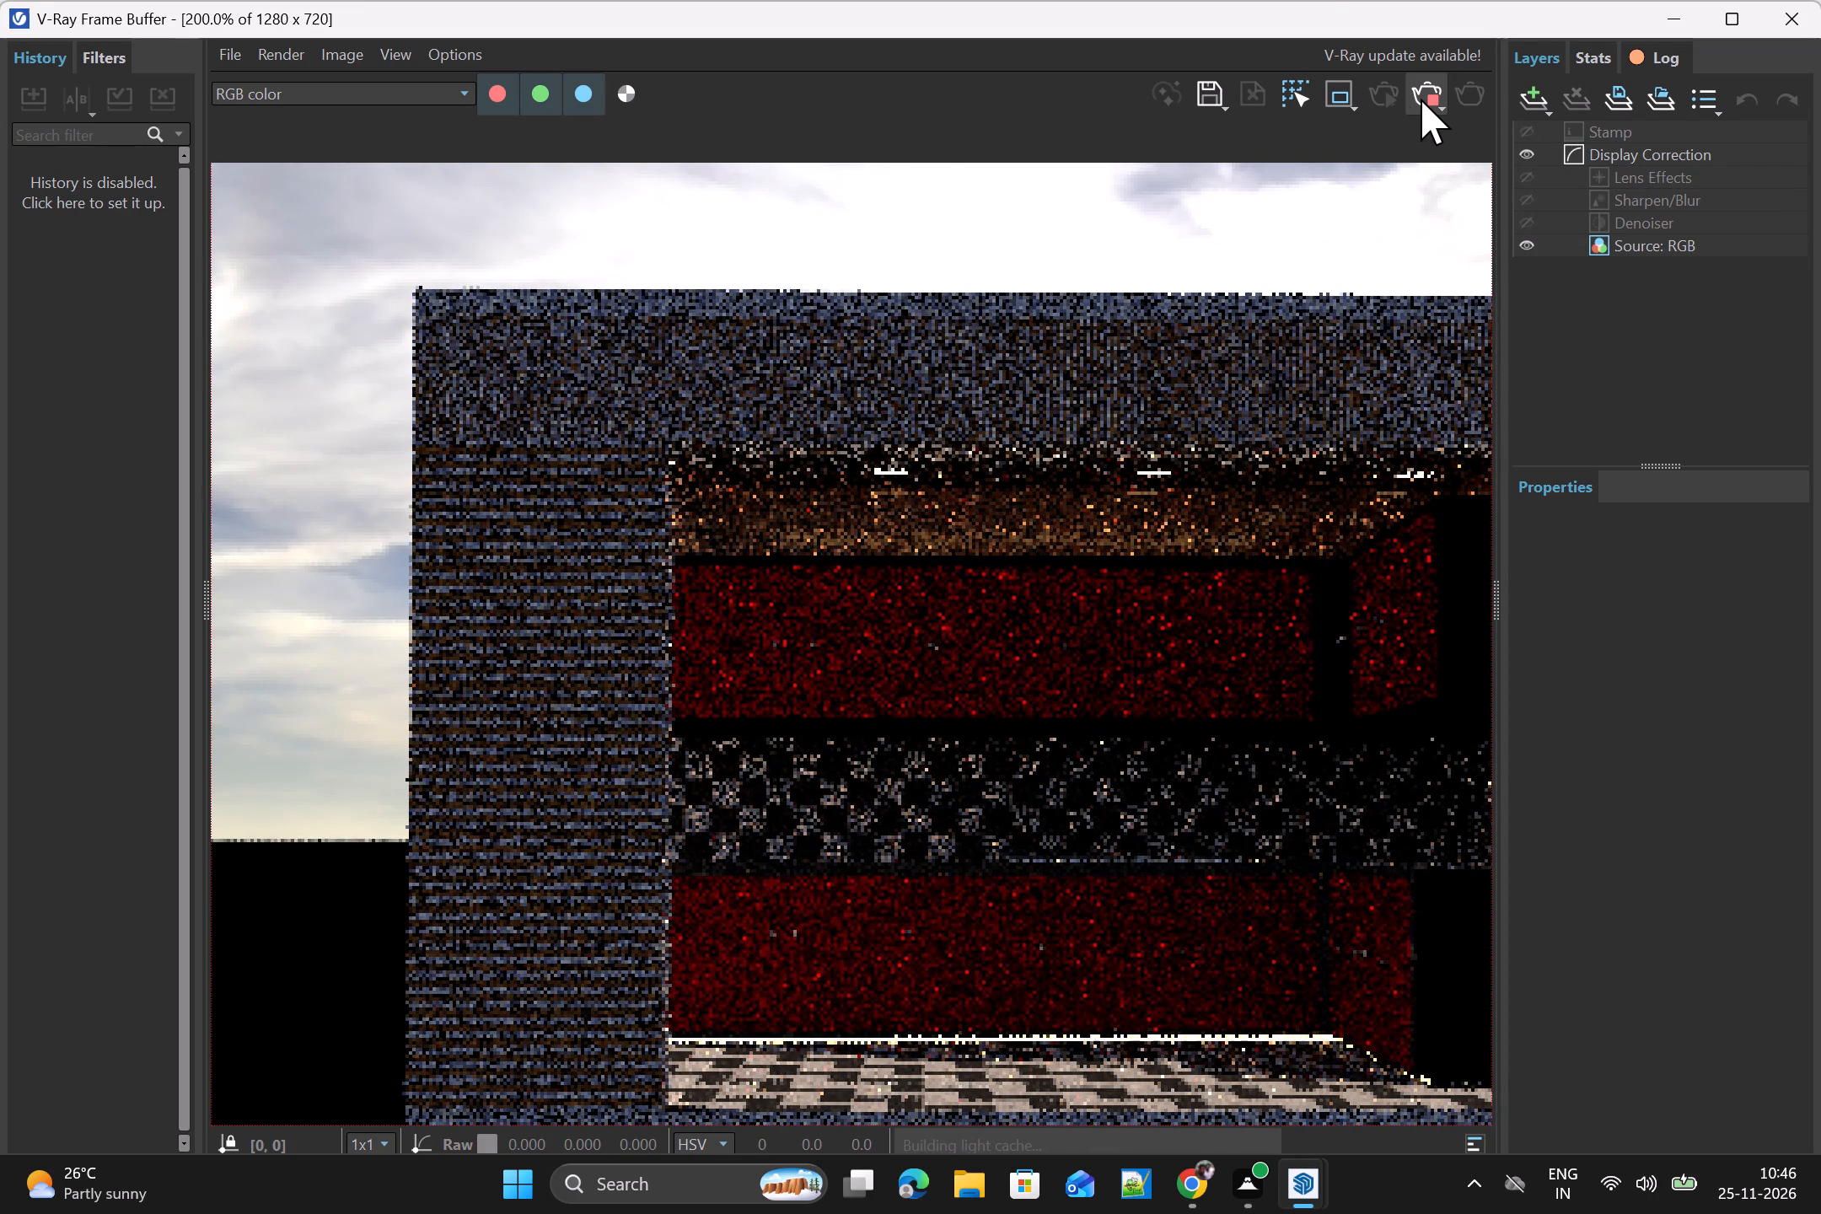
click(1421, 99)
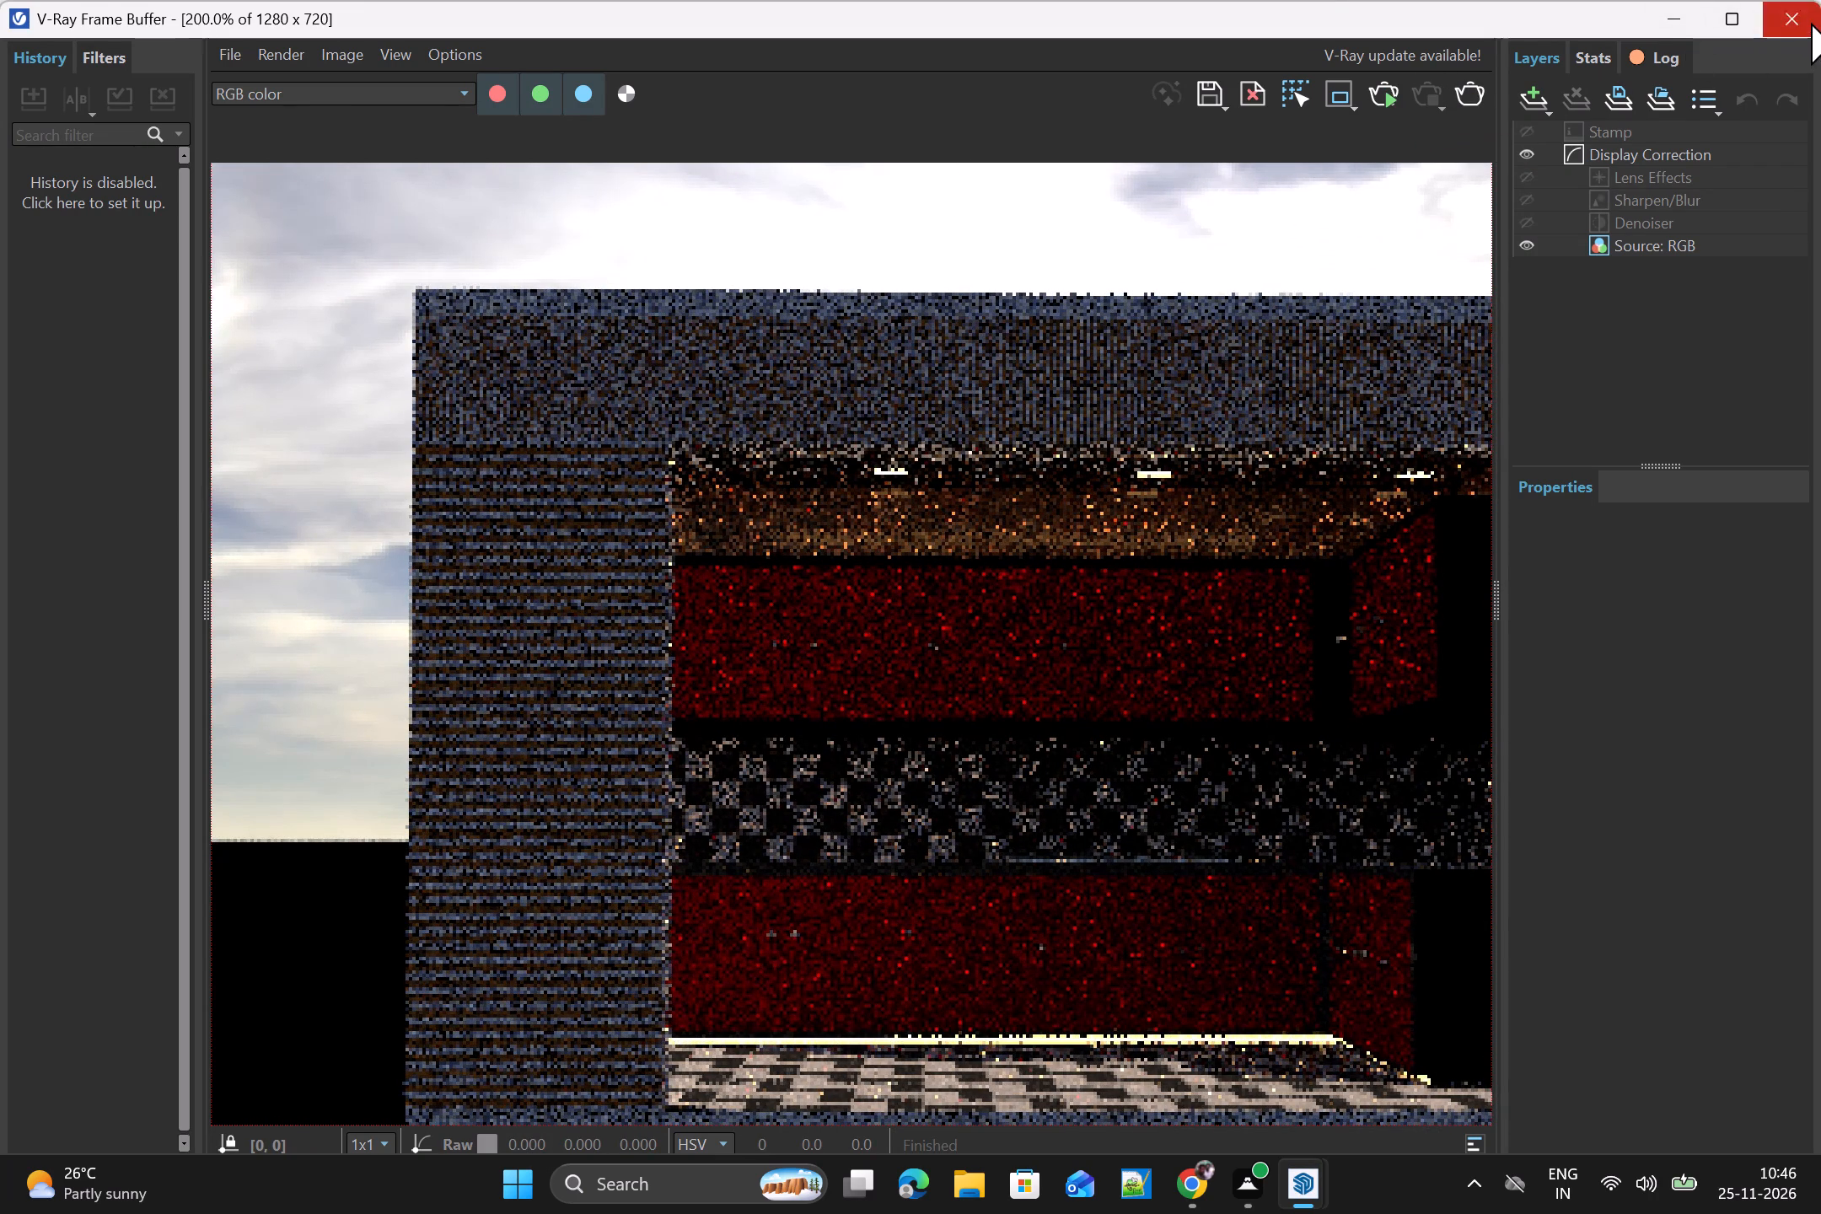
click(1811, 23)
Shift the view of the slatted front slightly and render the kitchen interactively again.
shift+middle_drag(1096, 522, 1093, 524)
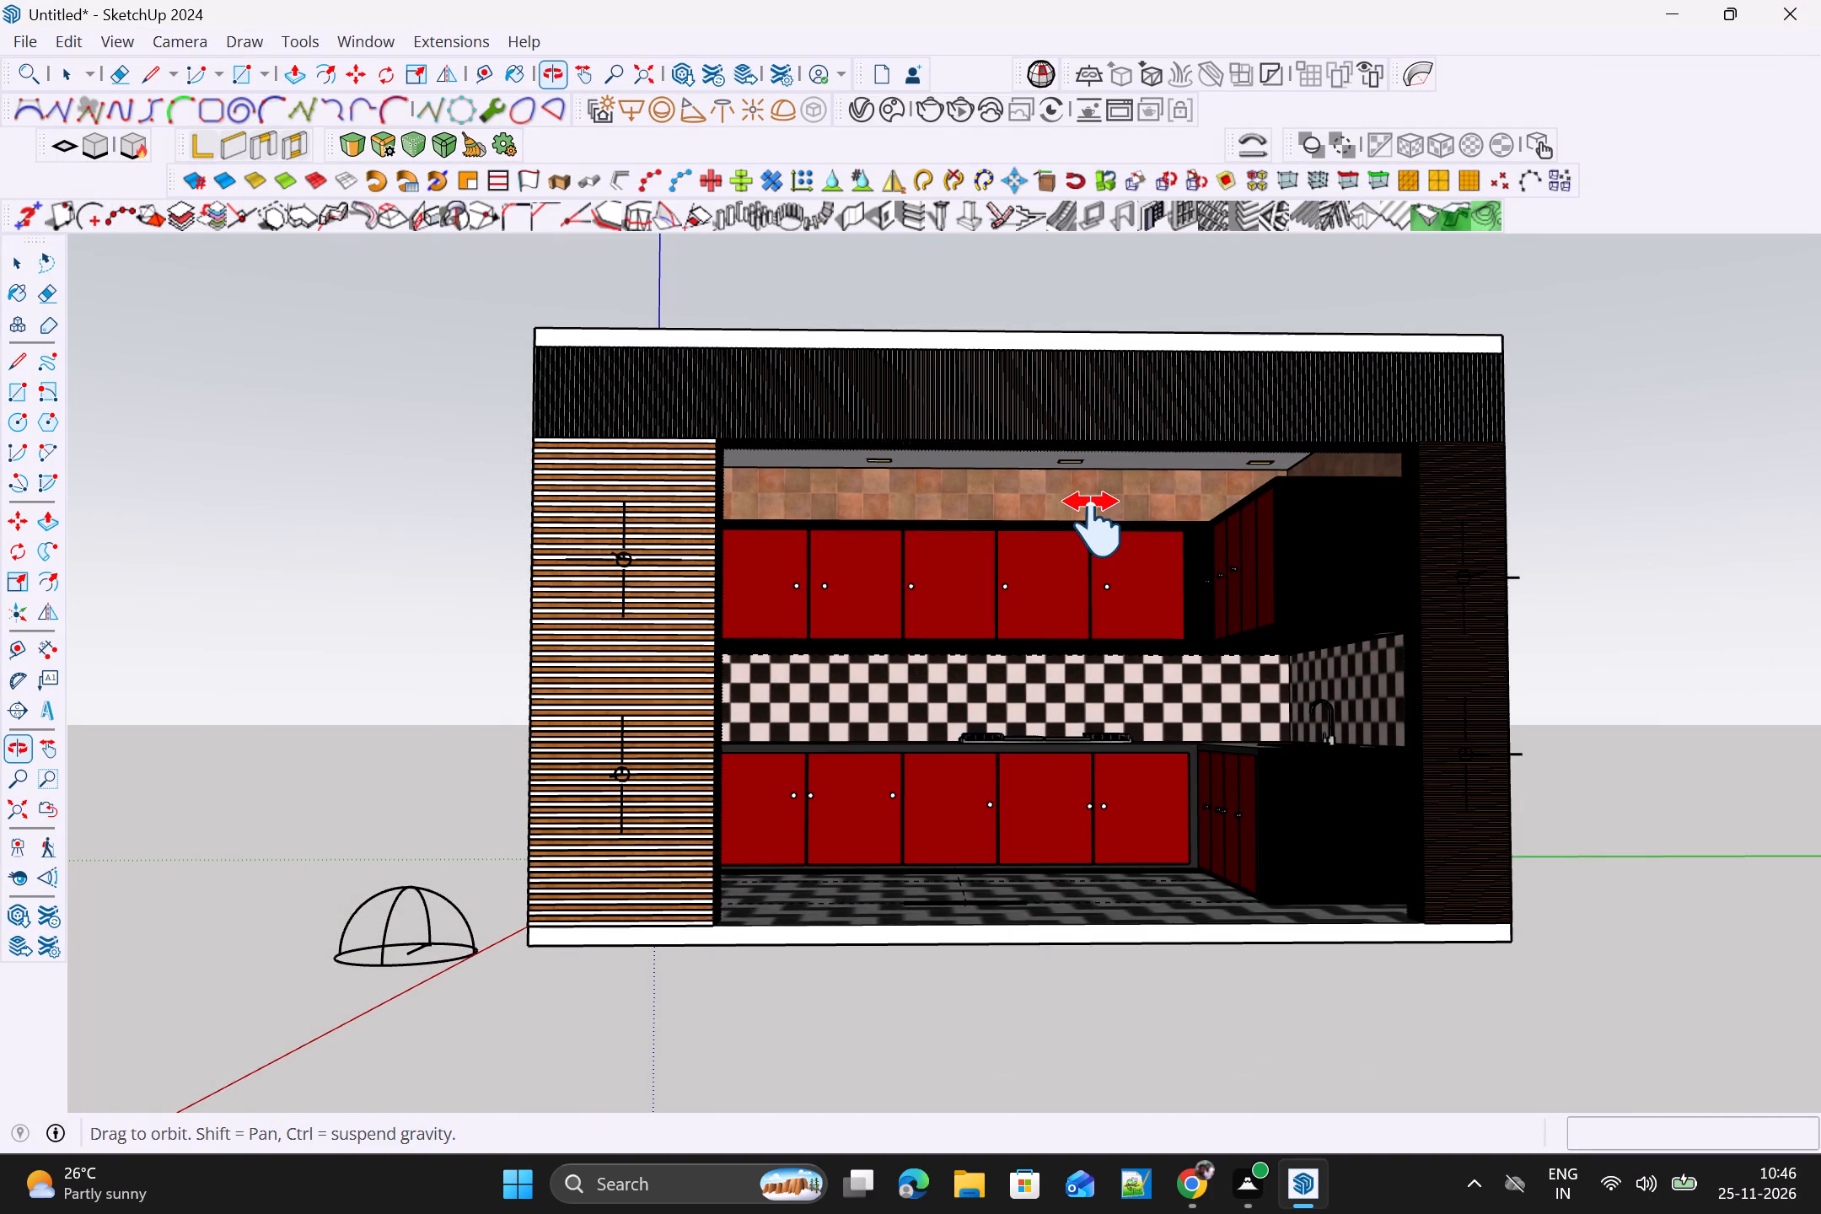
shift+middle_drag(1093, 524, 986, 535)
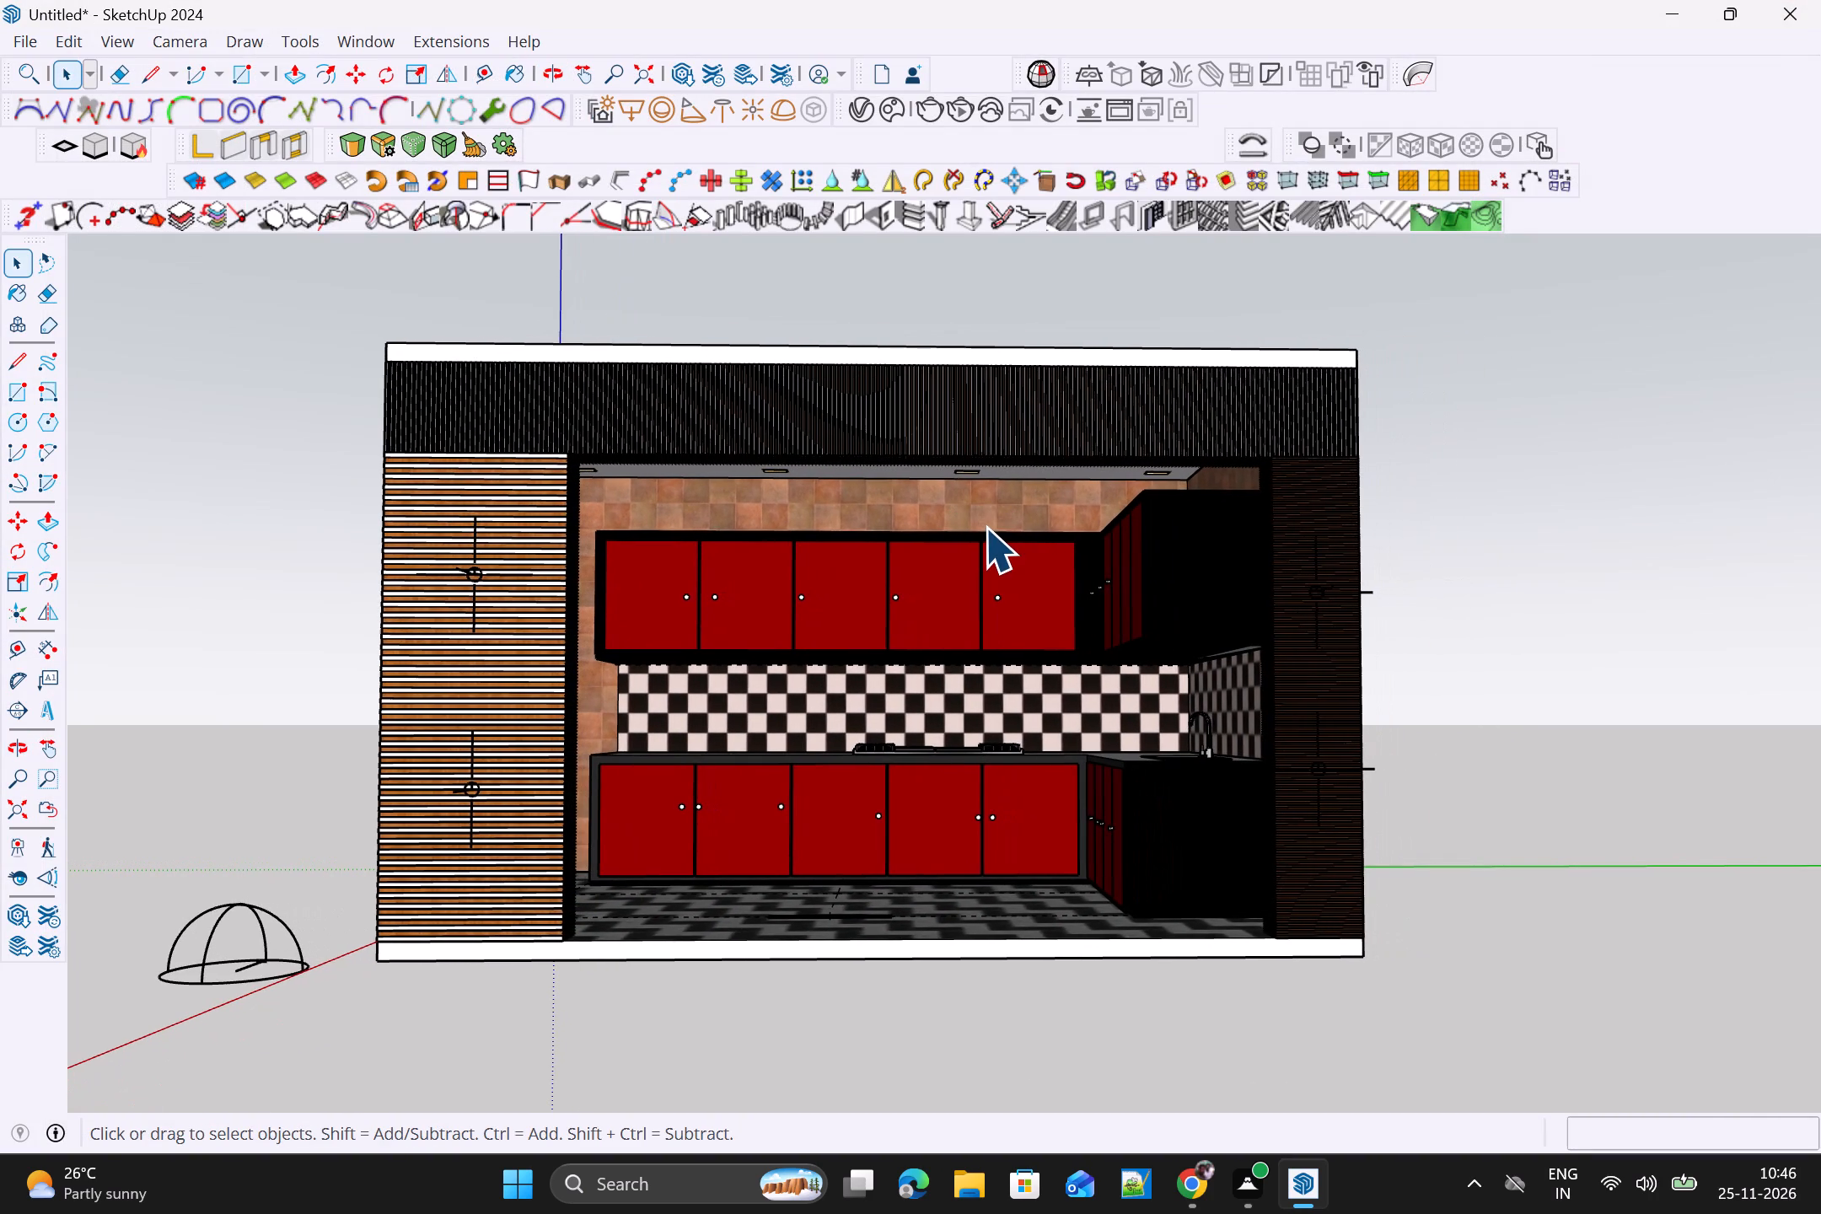
middle_click(985, 522)
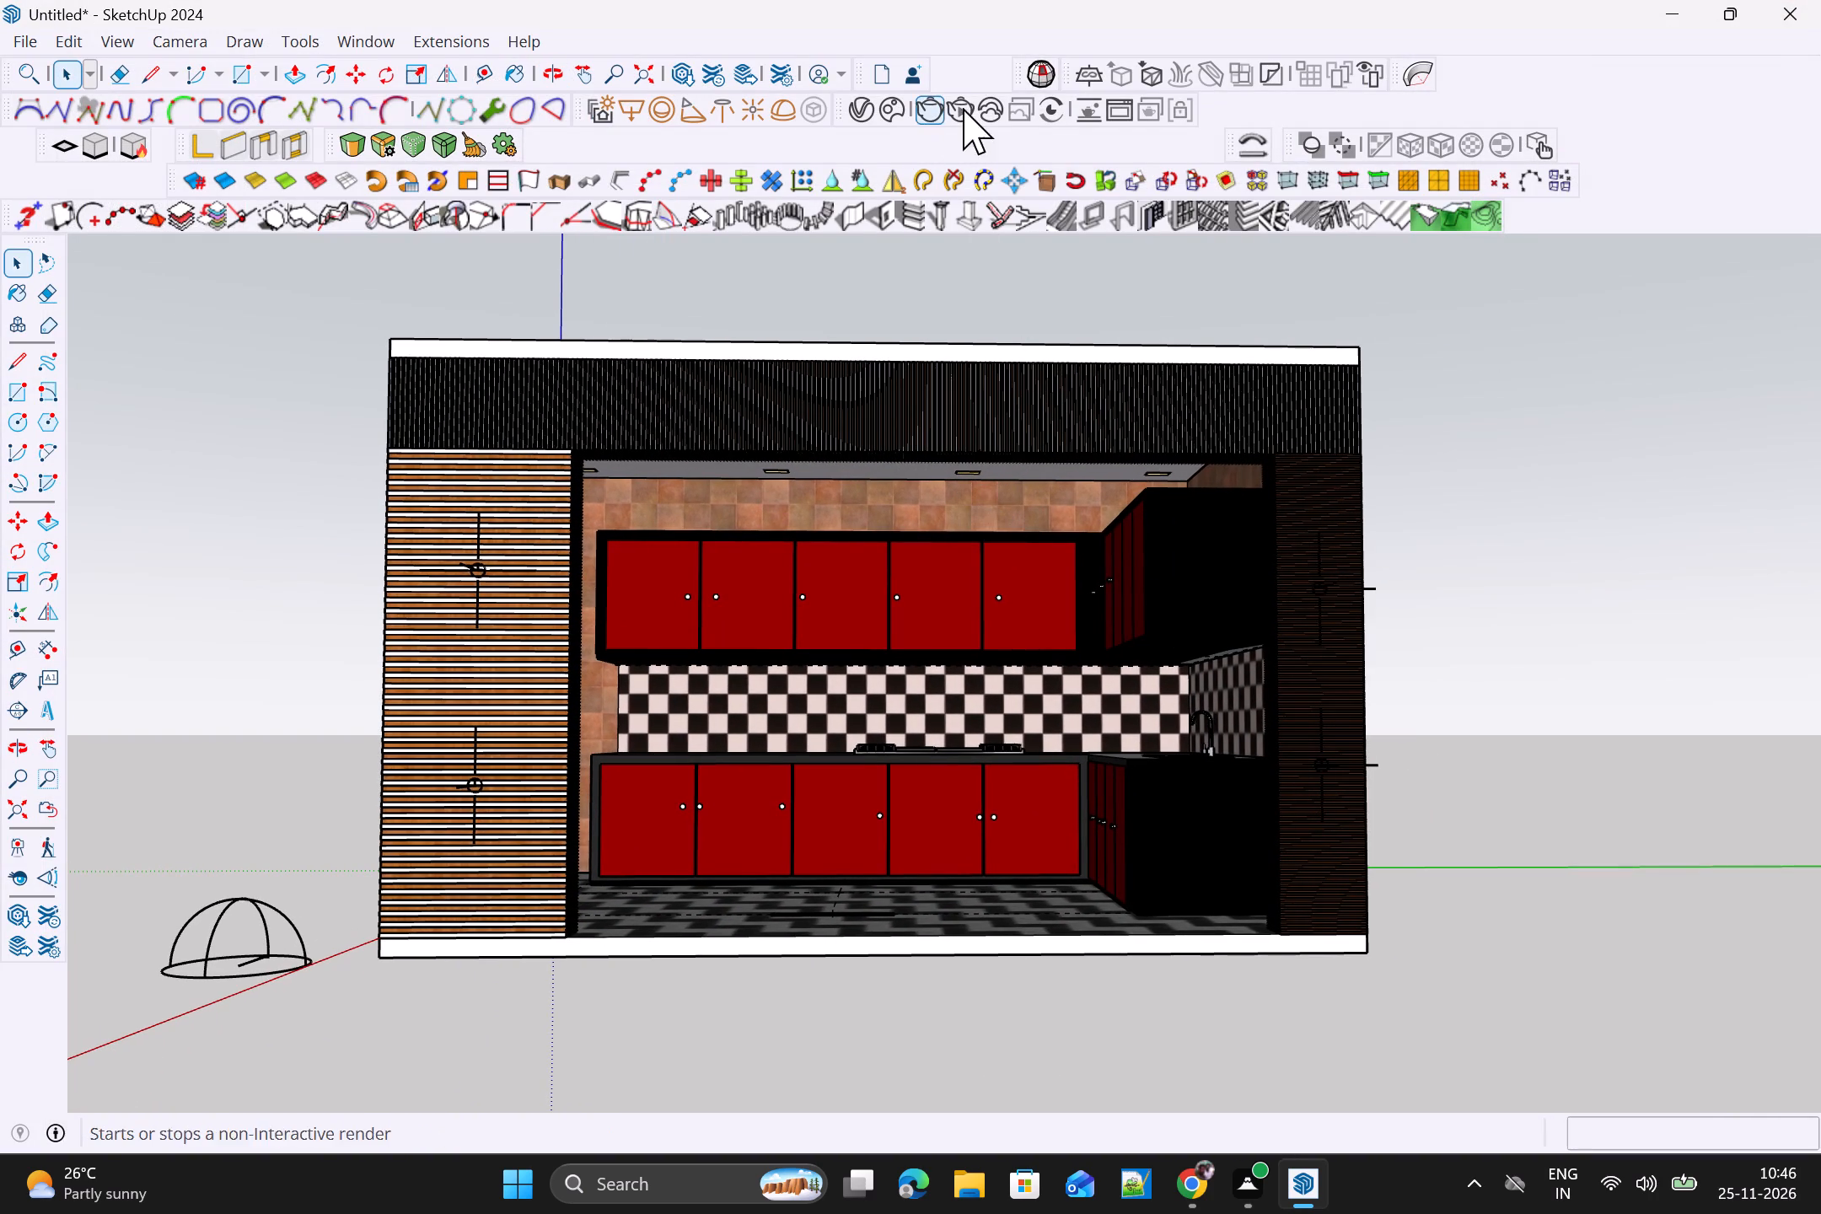
click(966, 103)
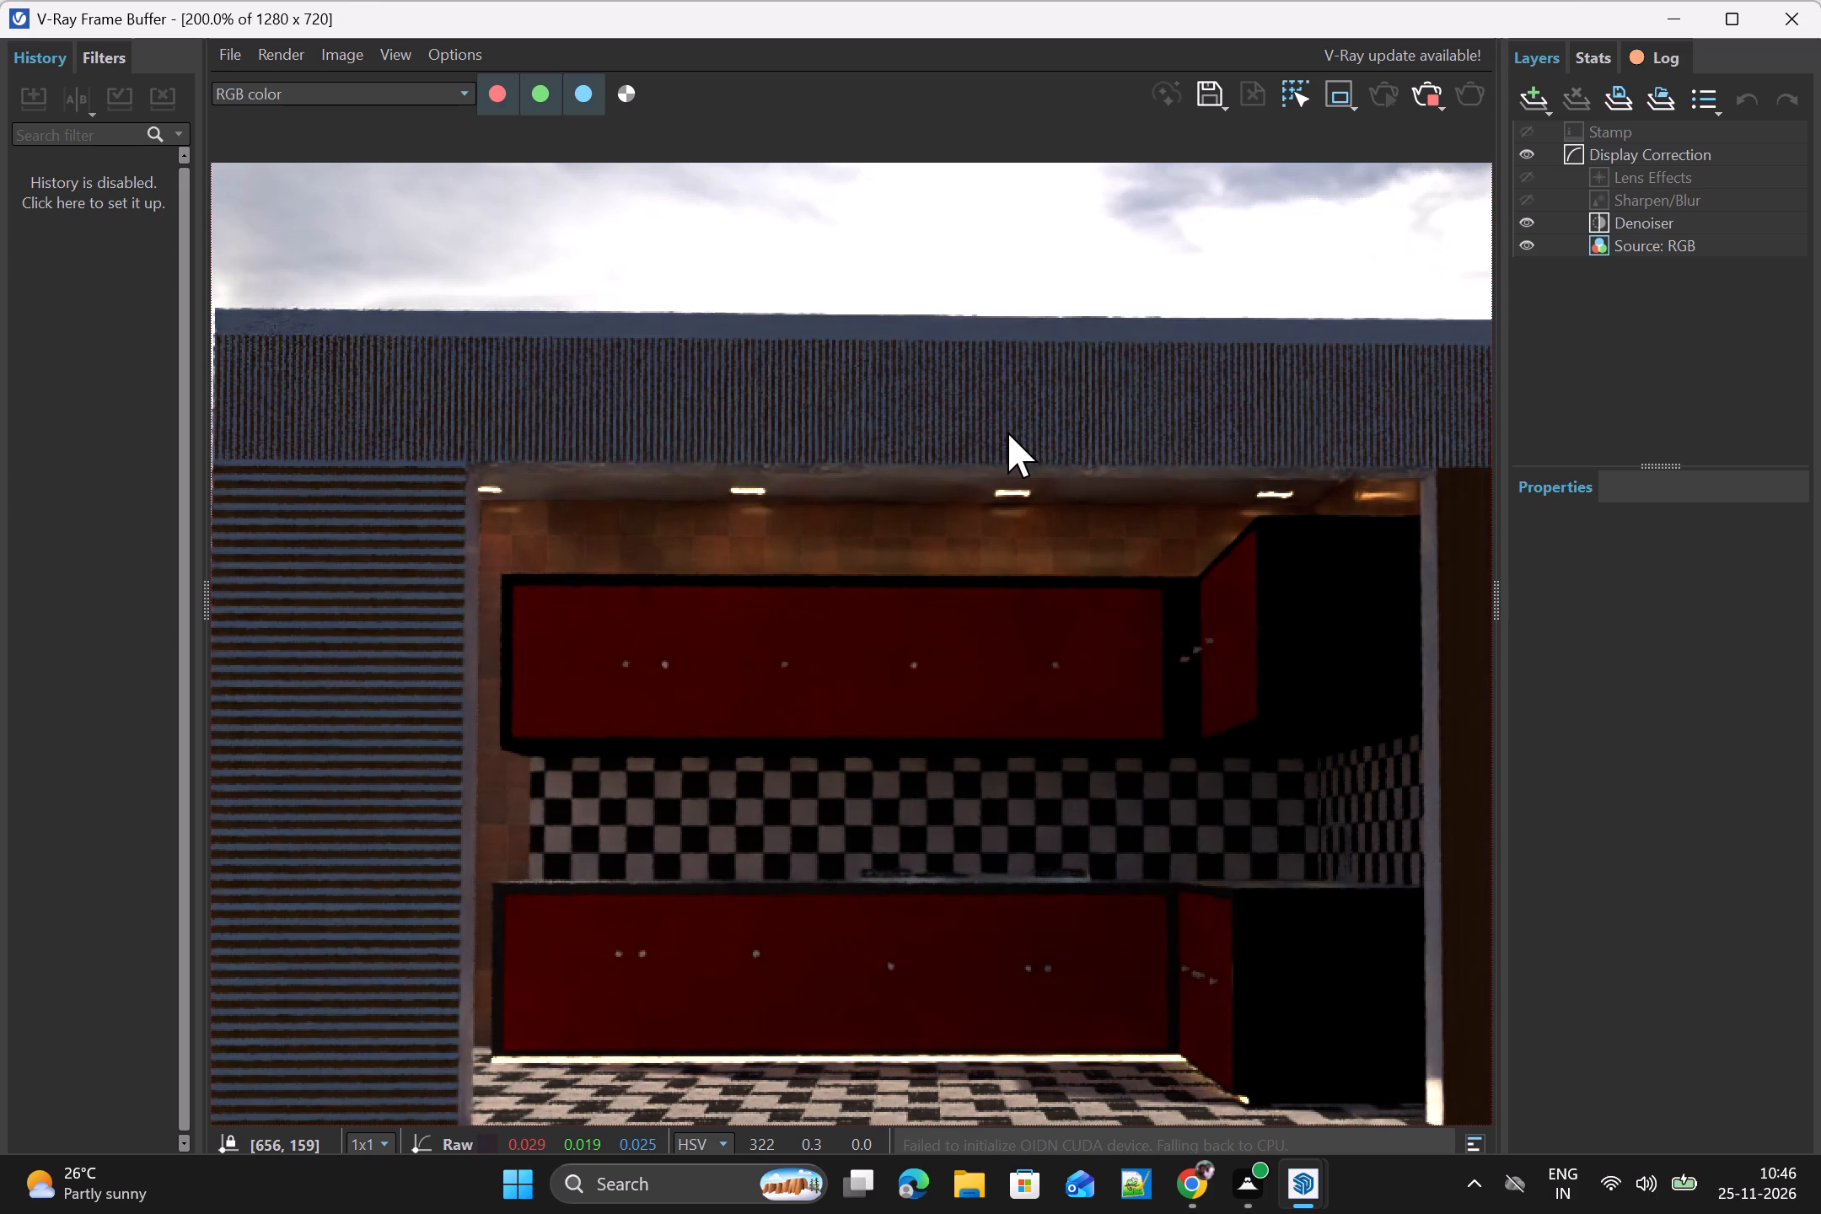
Save the render of the slatted front as a JPEG named SIDE VIEW-10 in the Downloads folder.
click(1230, 110)
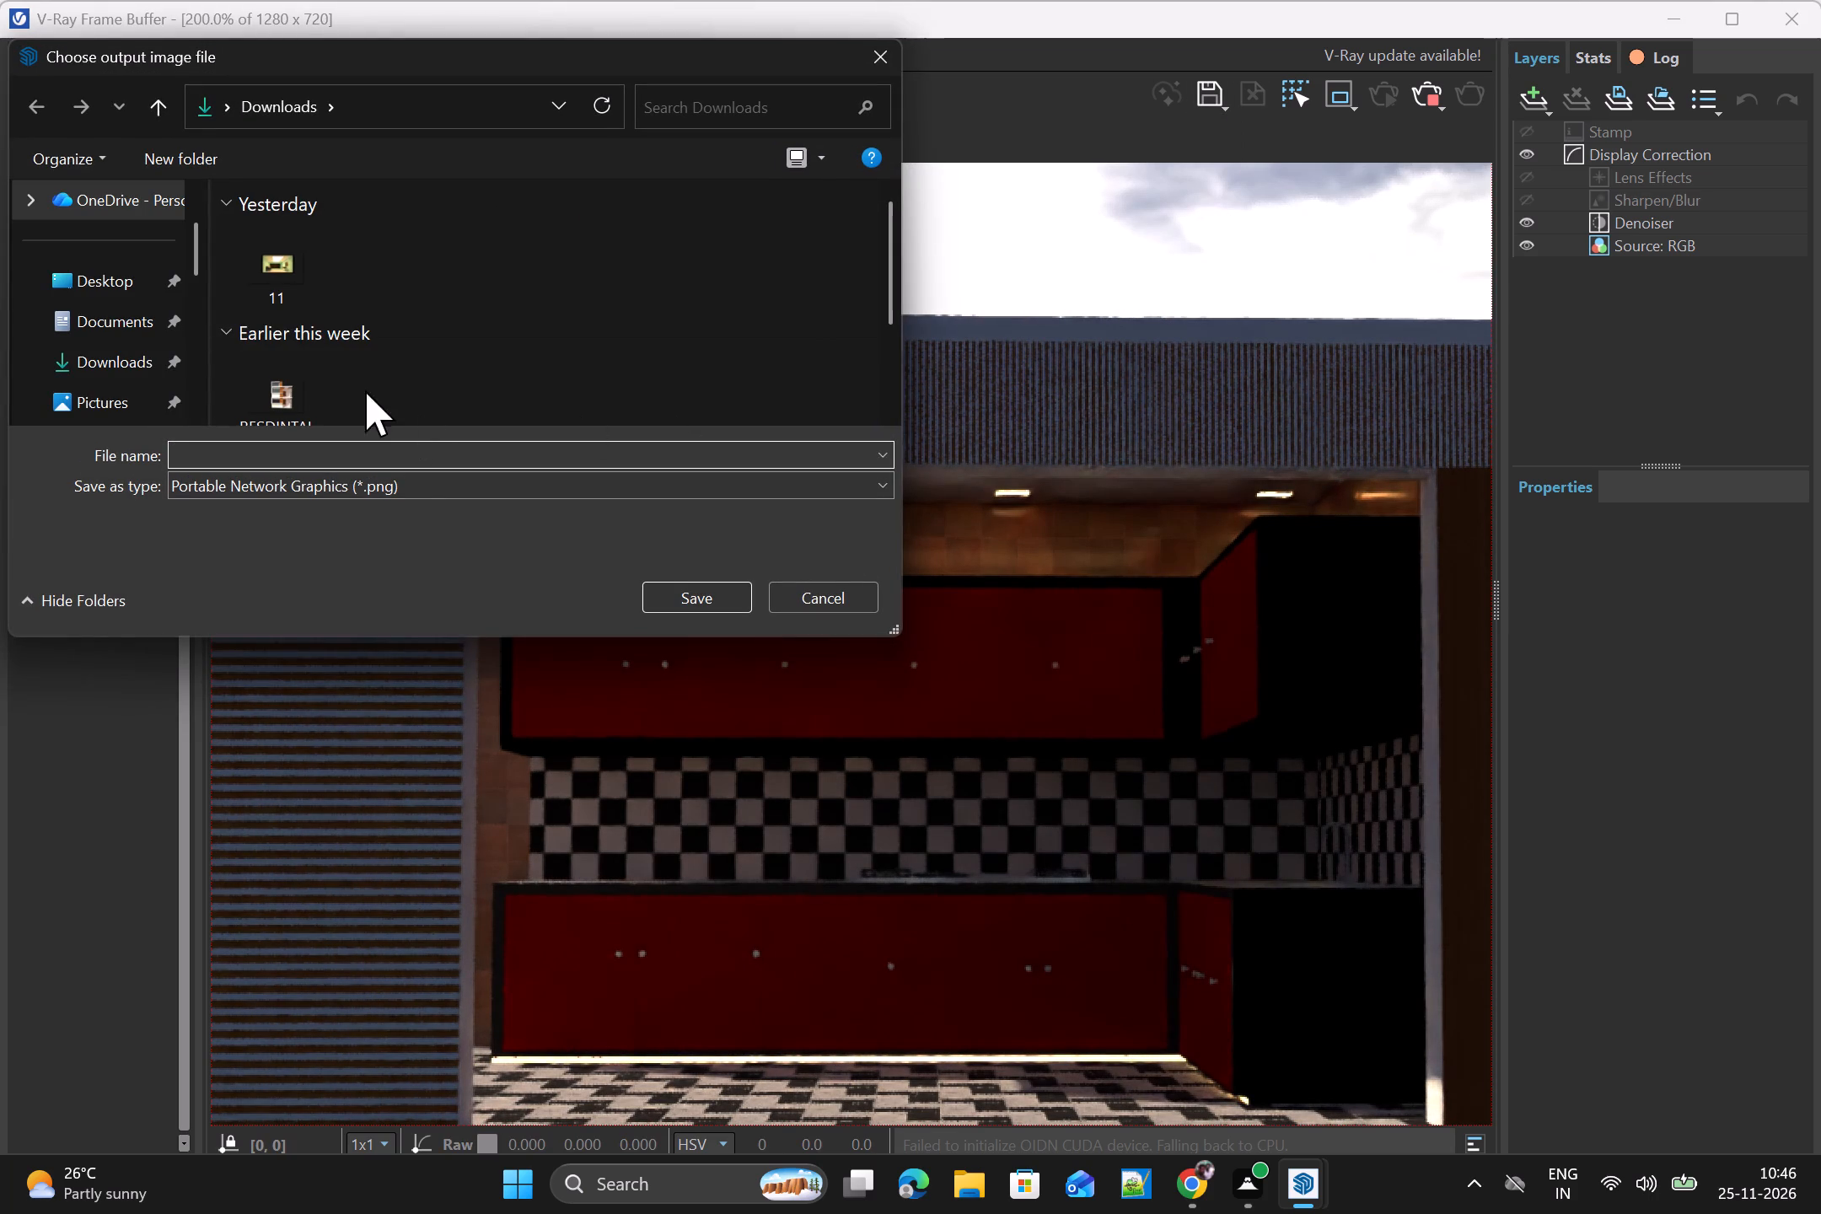
click(309, 490)
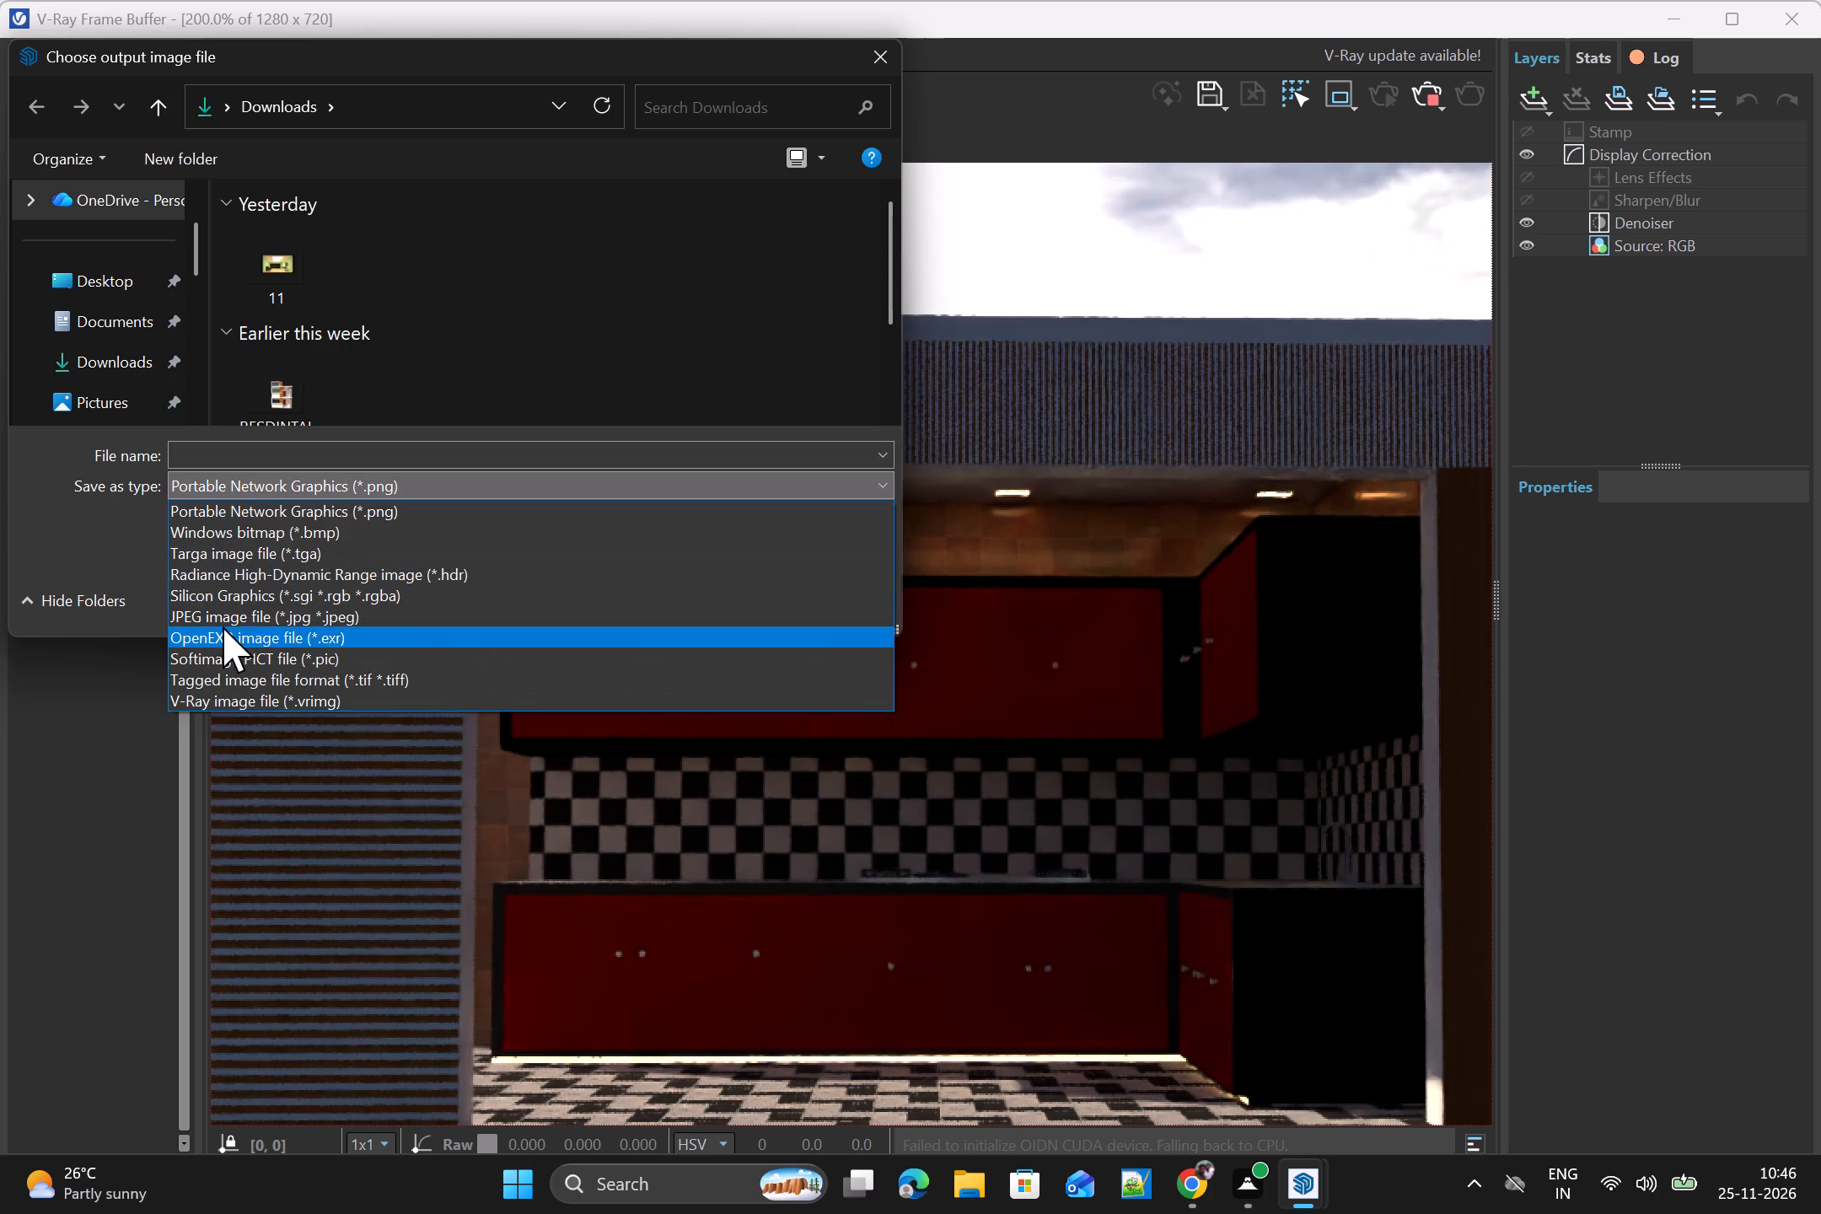
click(233, 611)
click(112, 357)
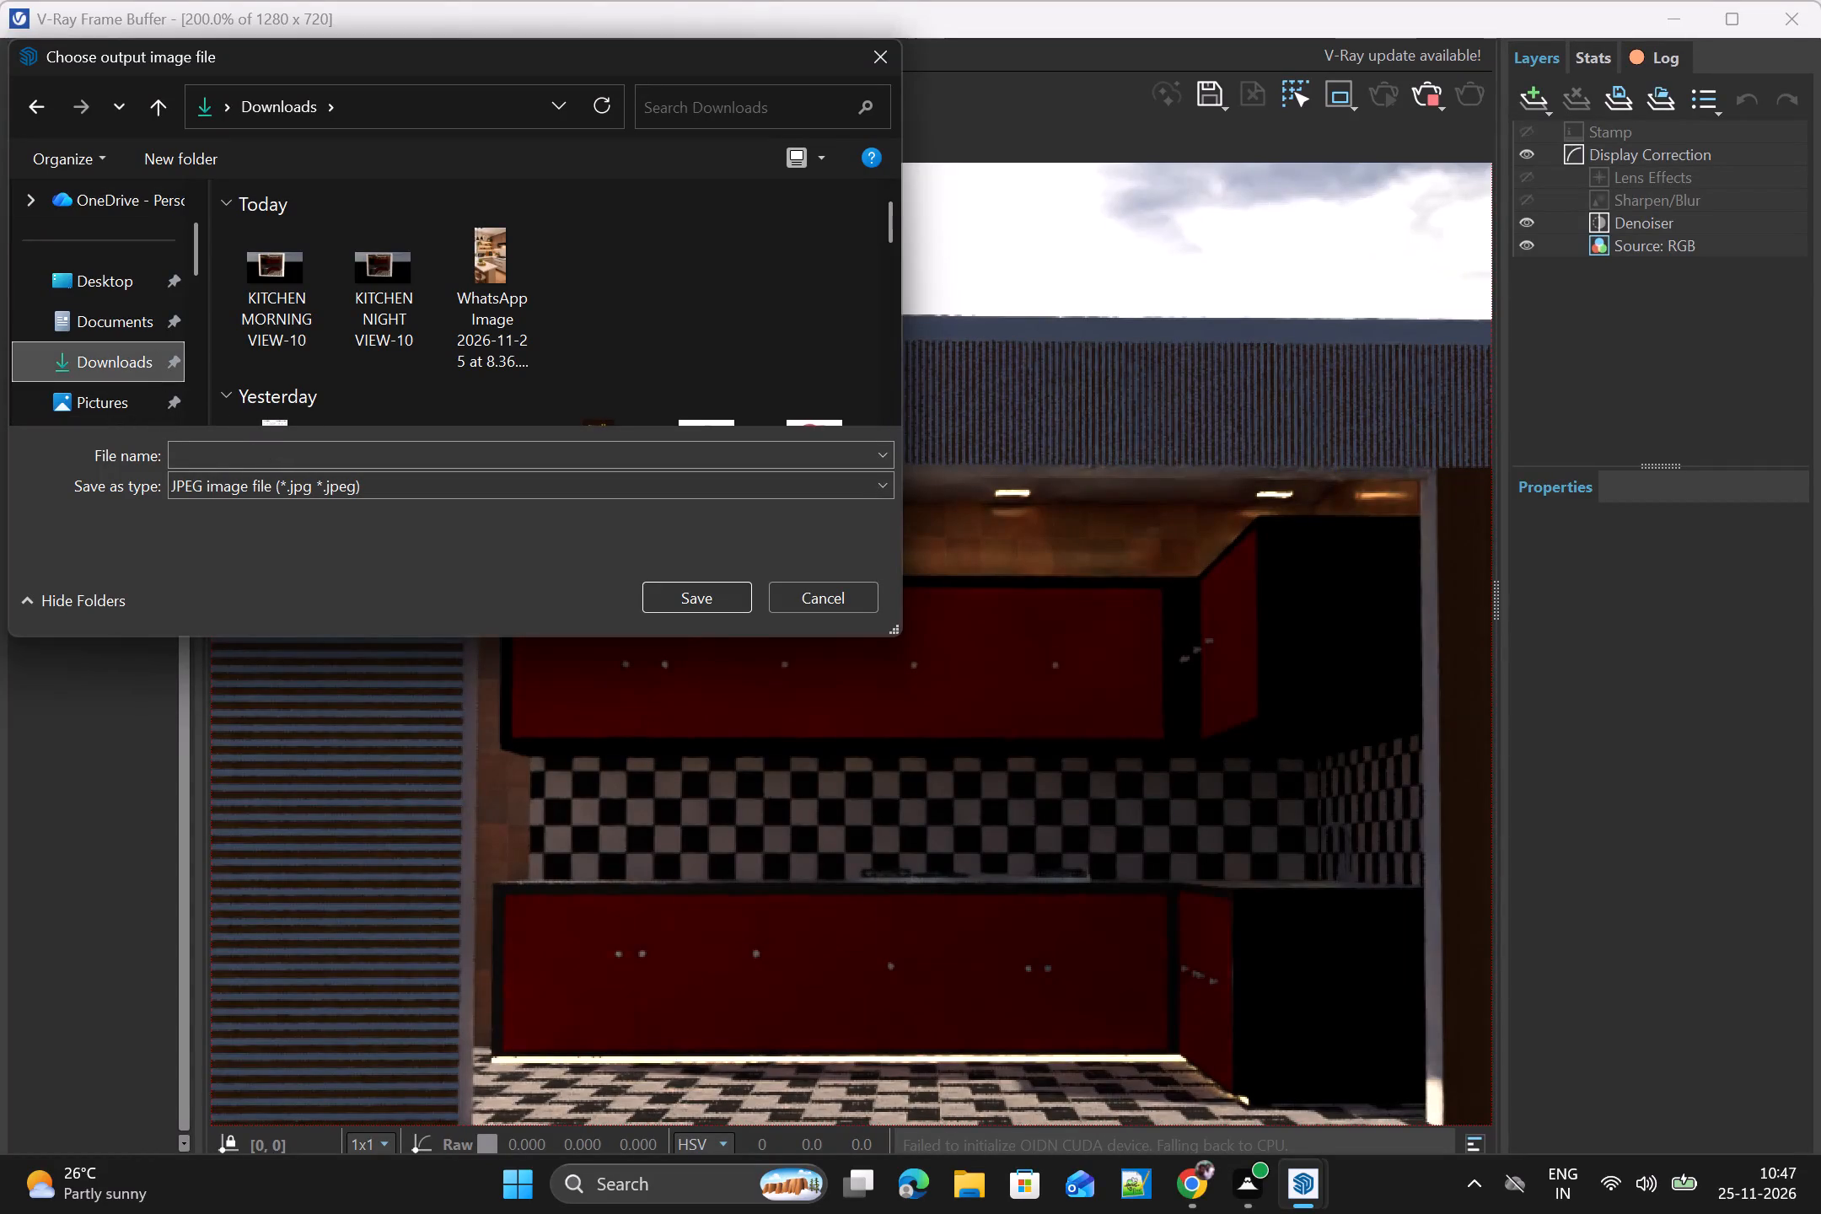
click(304, 454)
text(SIDE)
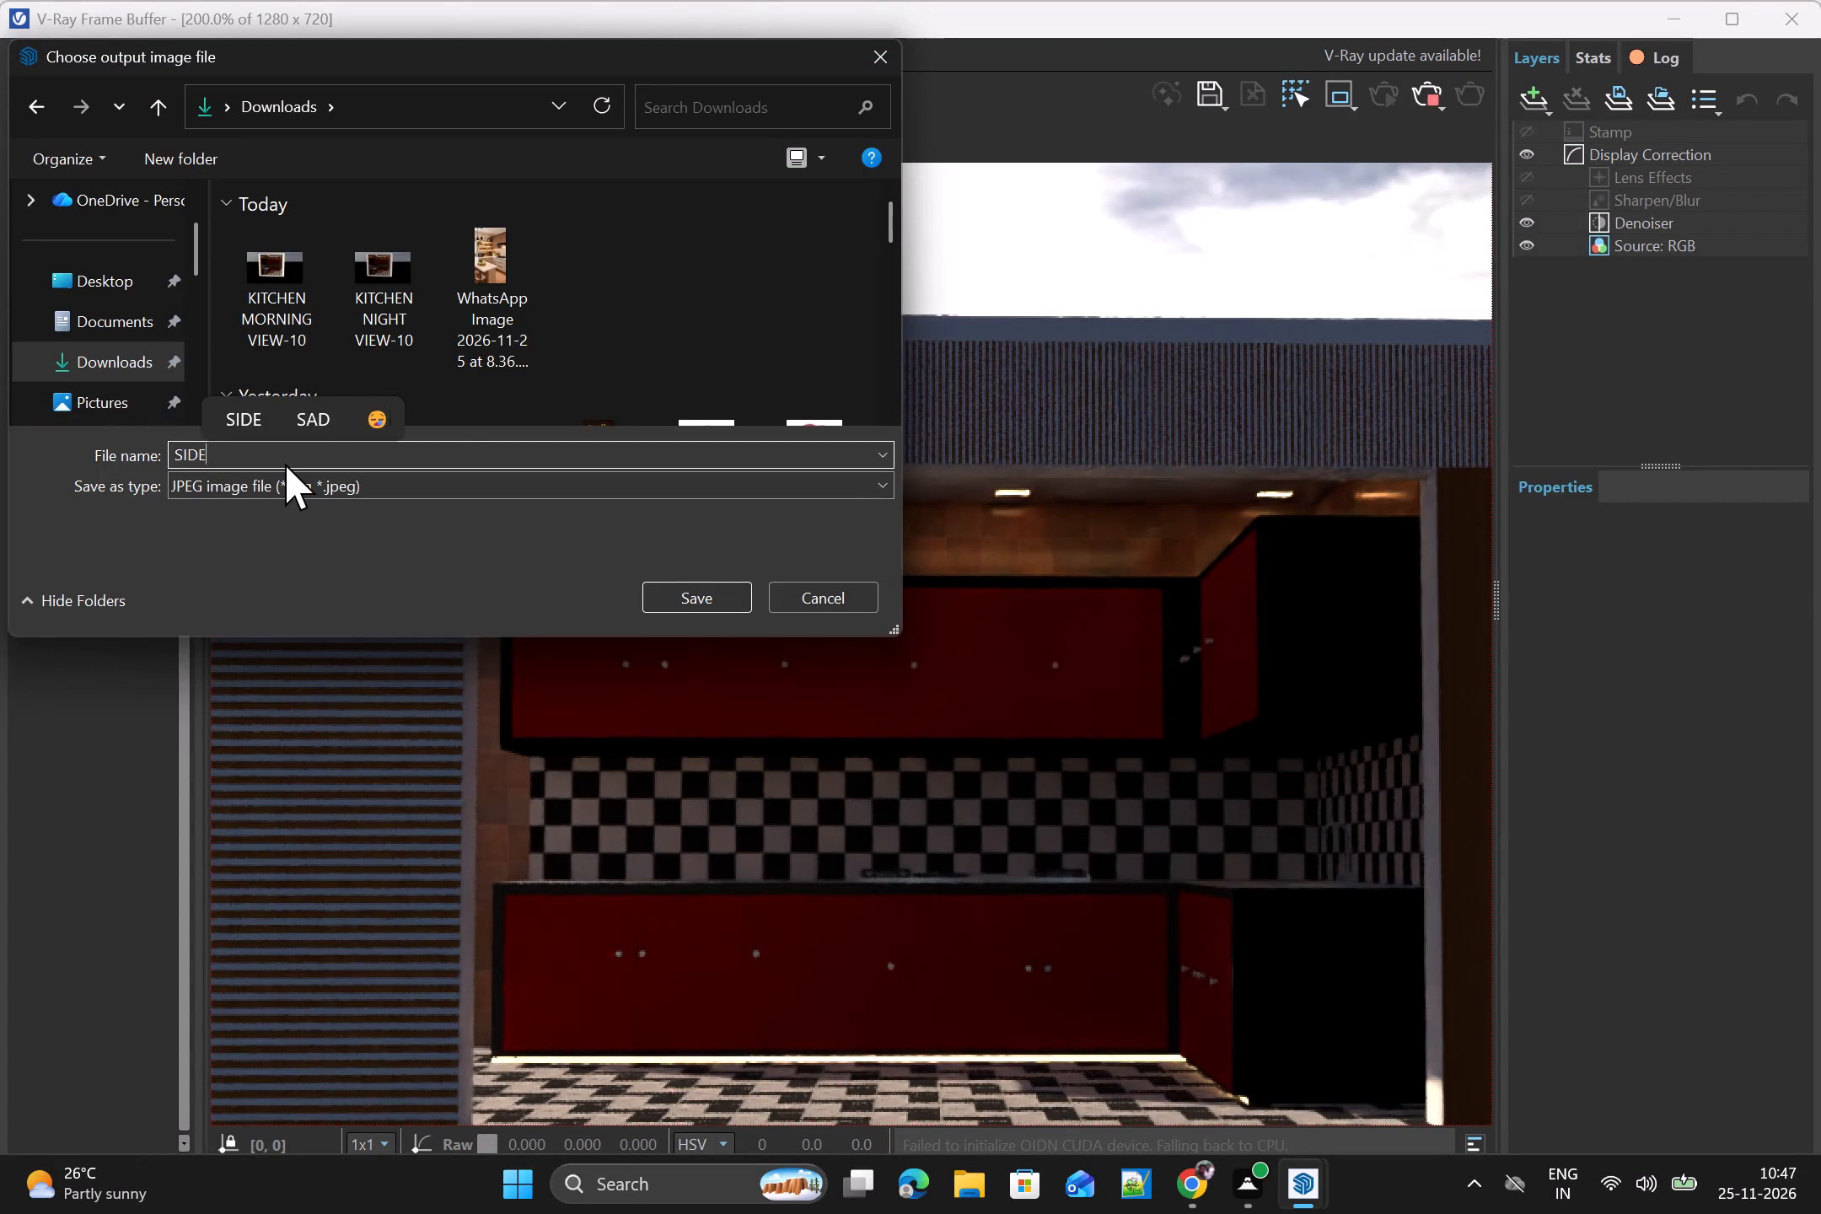
key(space)
text(VIEW)
text(-10)
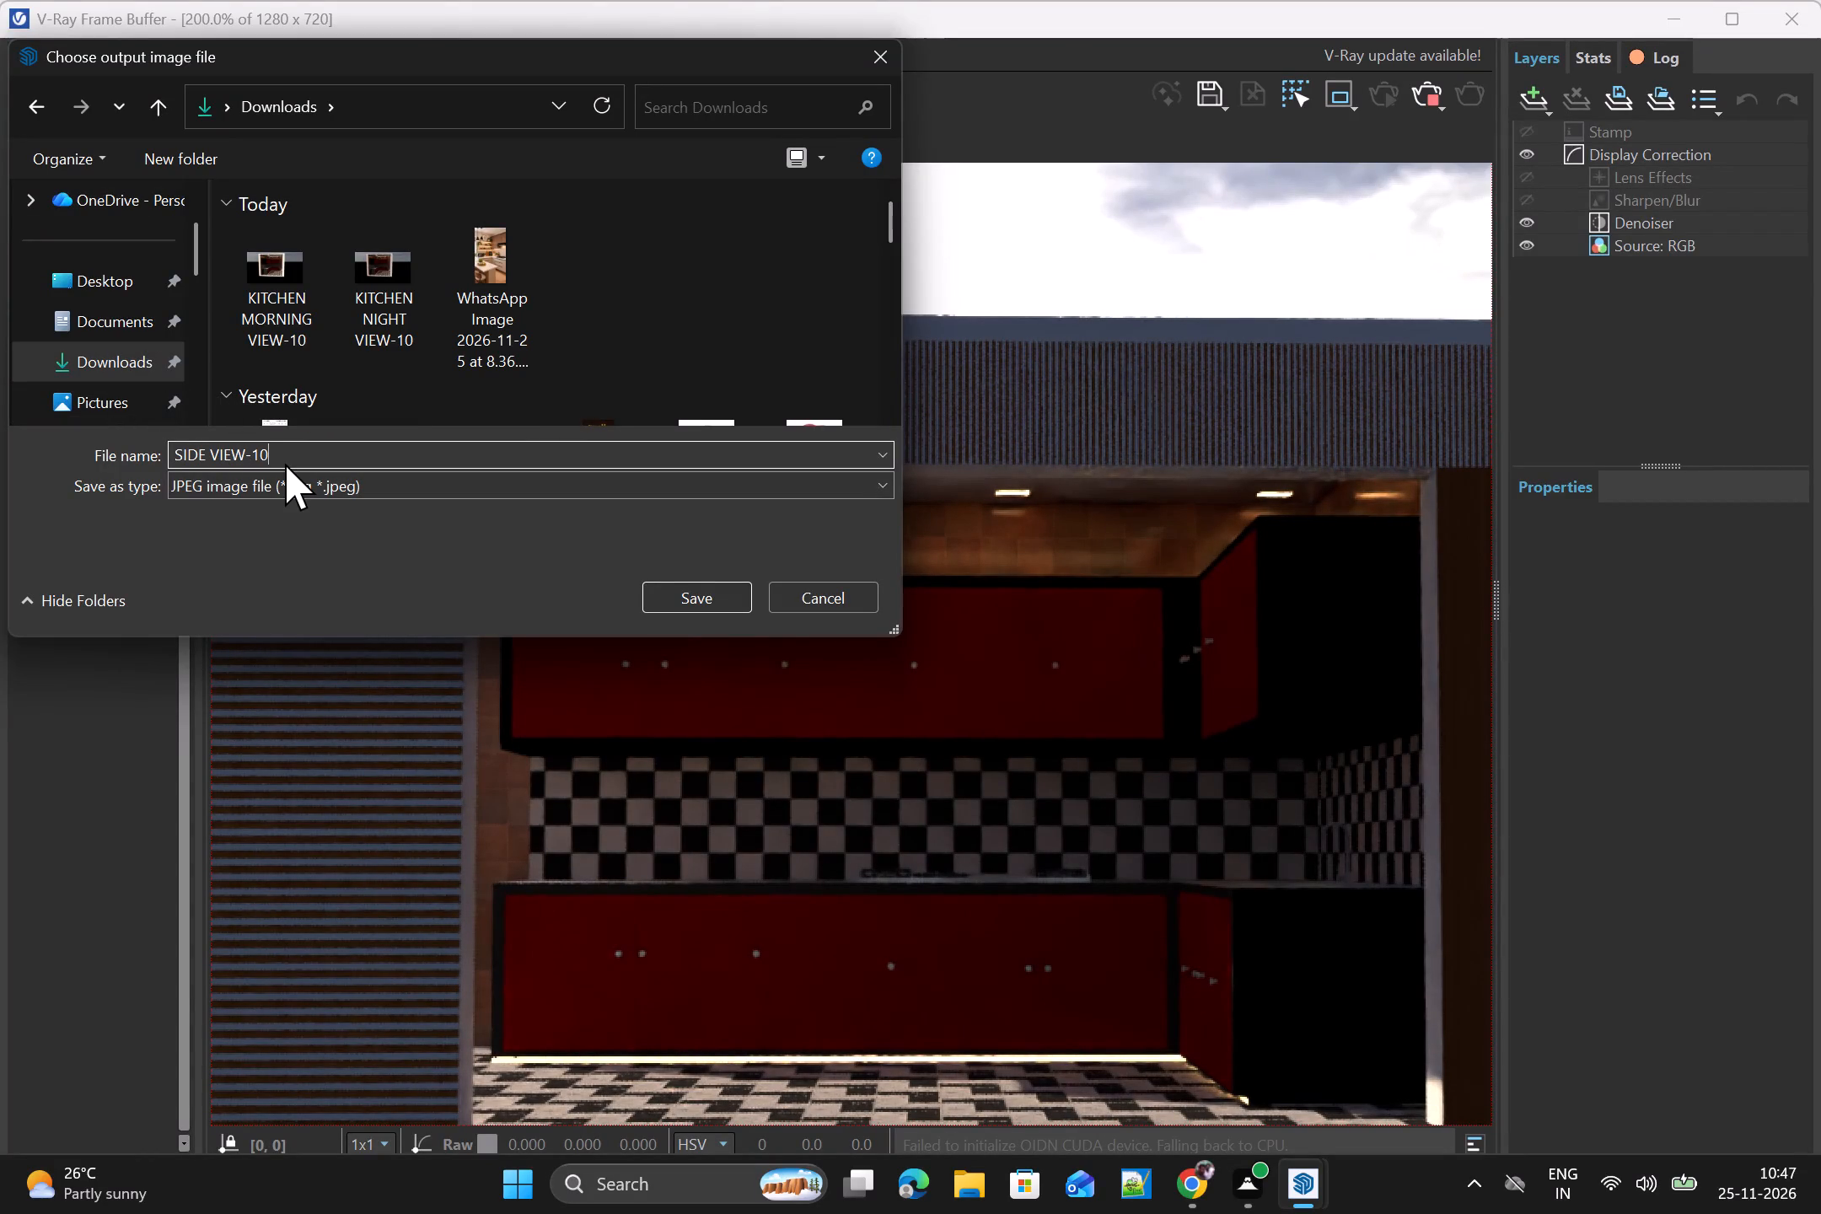
key(Return)
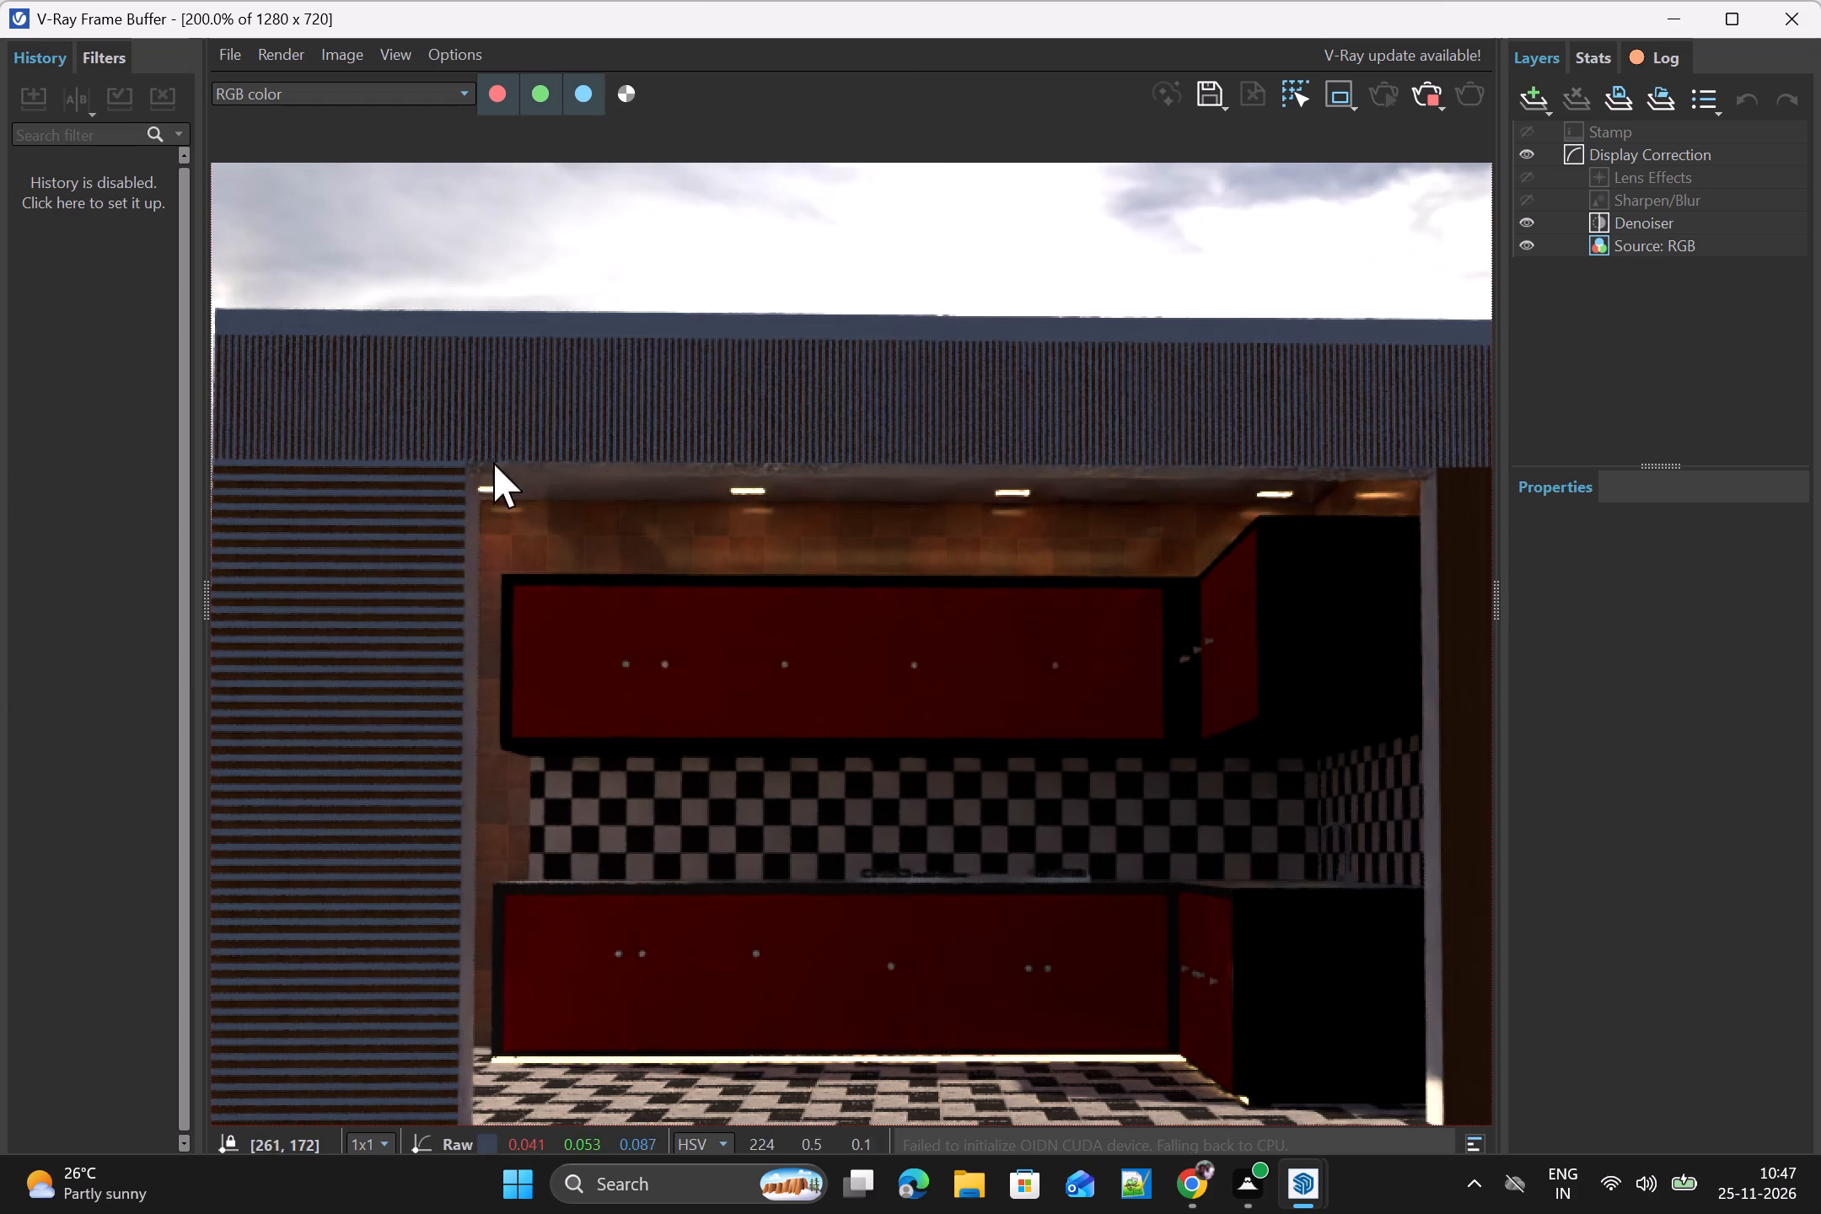
Stop the interactive render and close the frame buffer.
scroll(605, 465, down, 2)
scroll(934, 536, up, 2)
scroll(932, 536, down, 1)
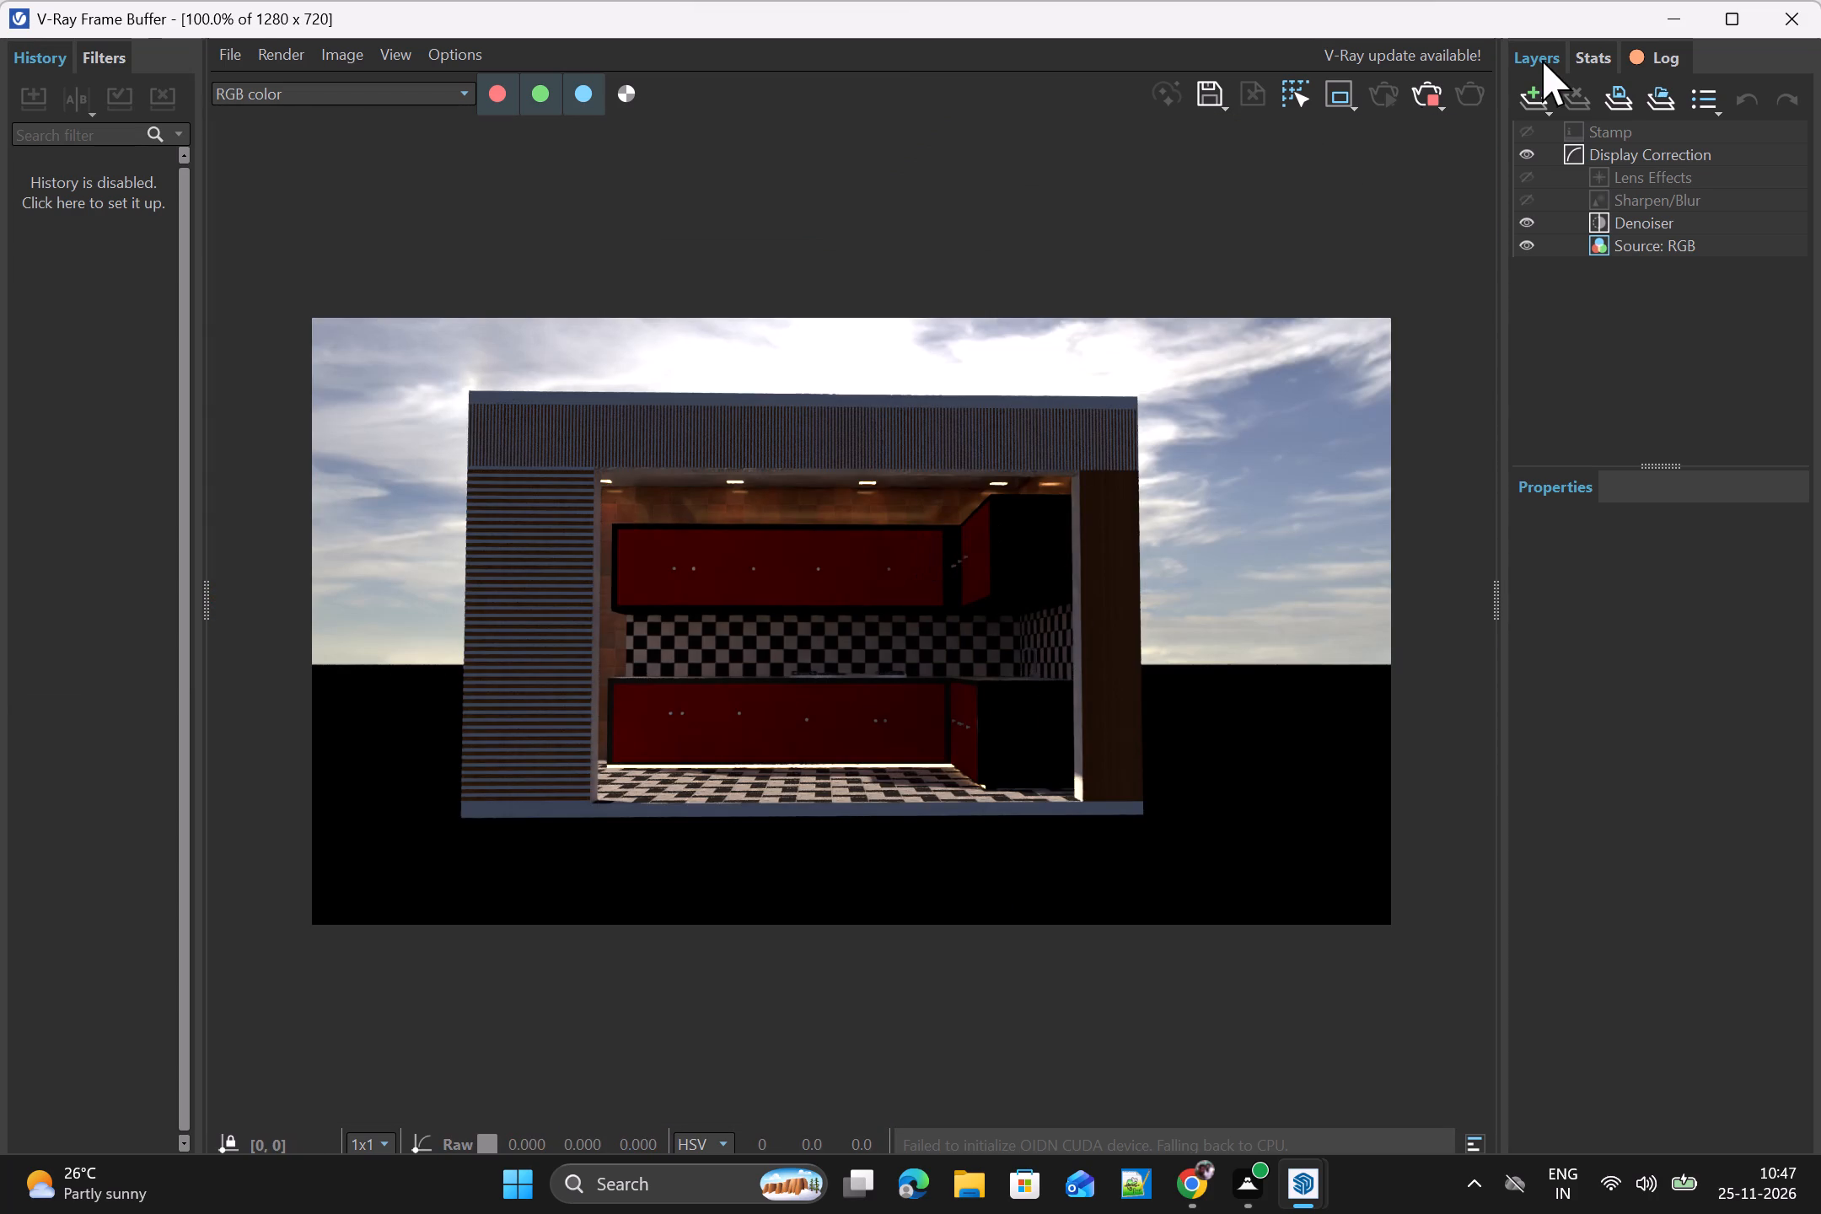
click(1444, 99)
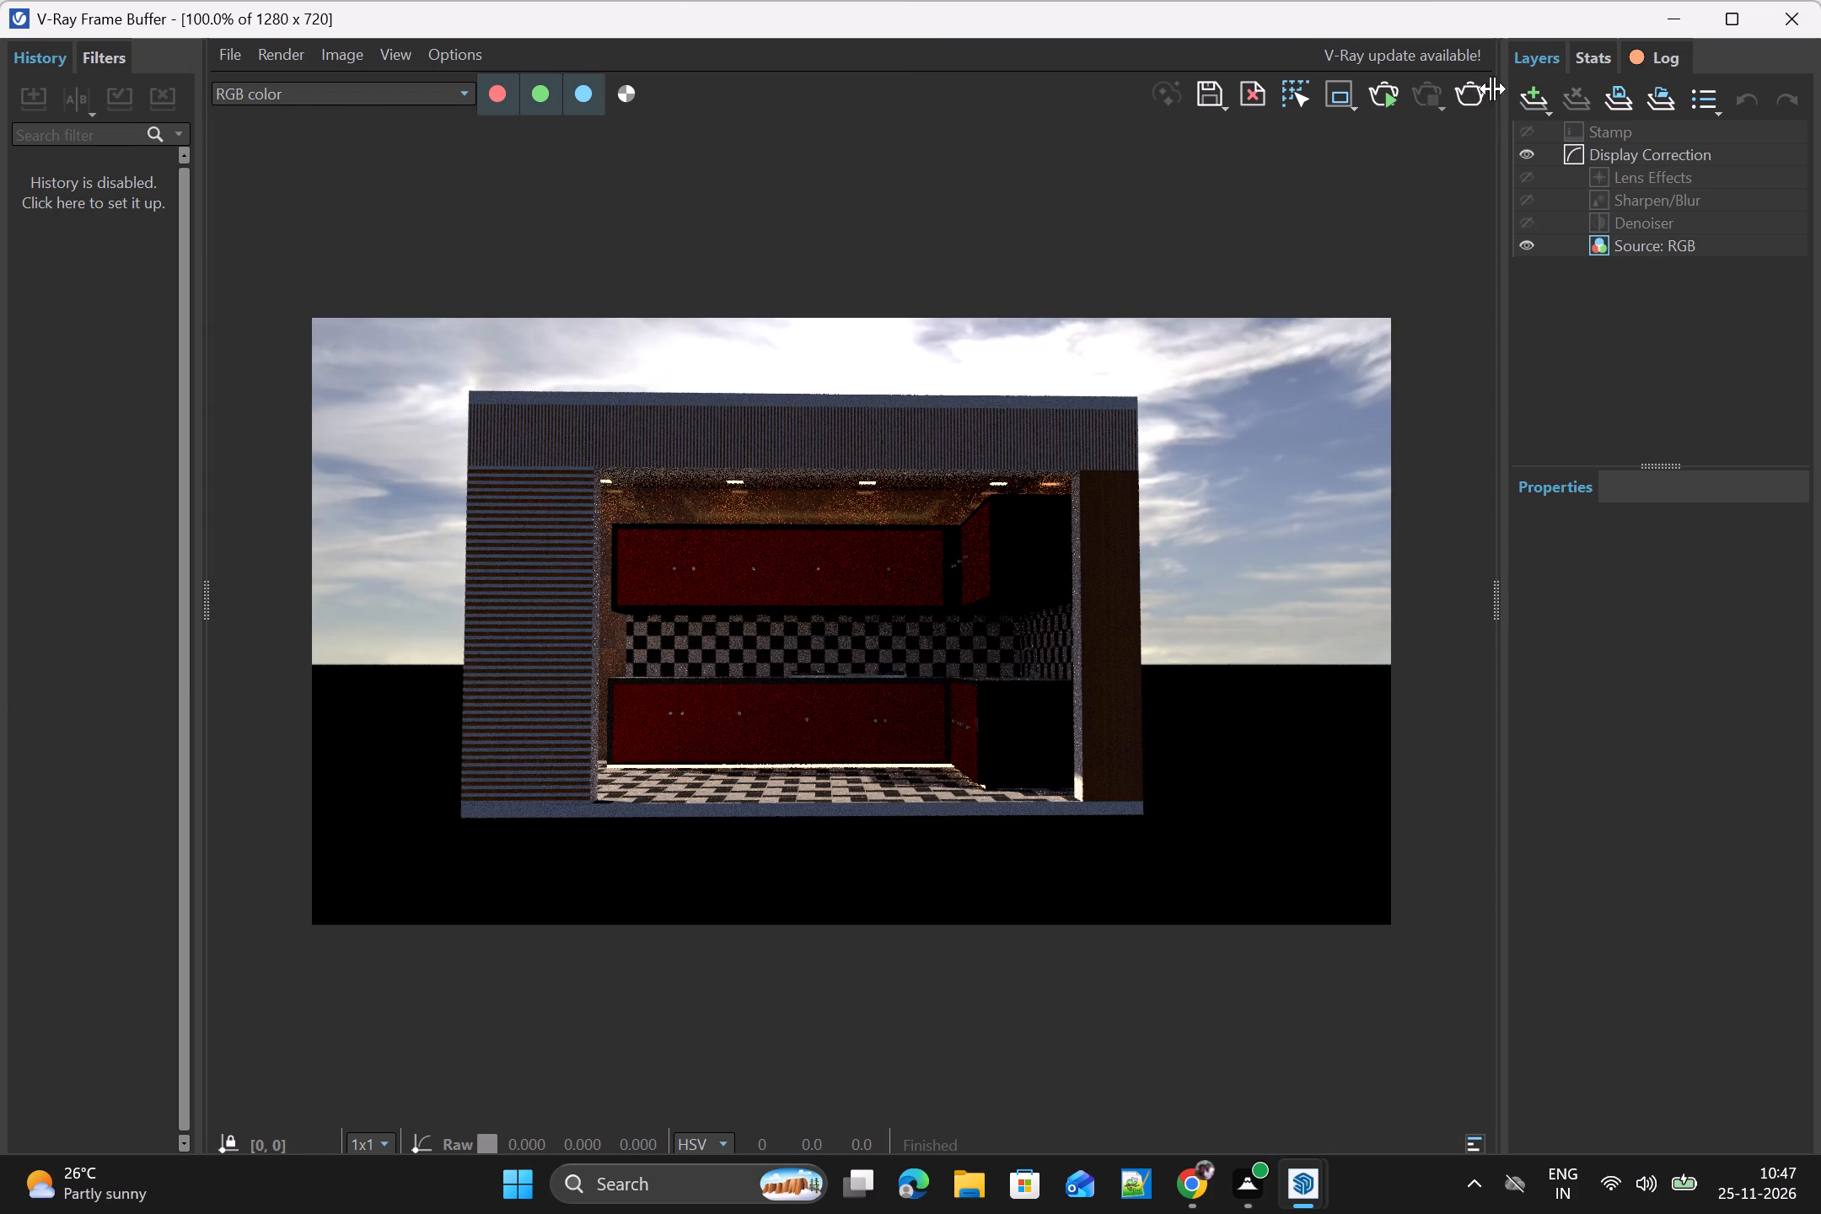
click(1819, 20)
Delete the dome light standing on the ground outside the kitchen.
scroll(943, 365, down, 2)
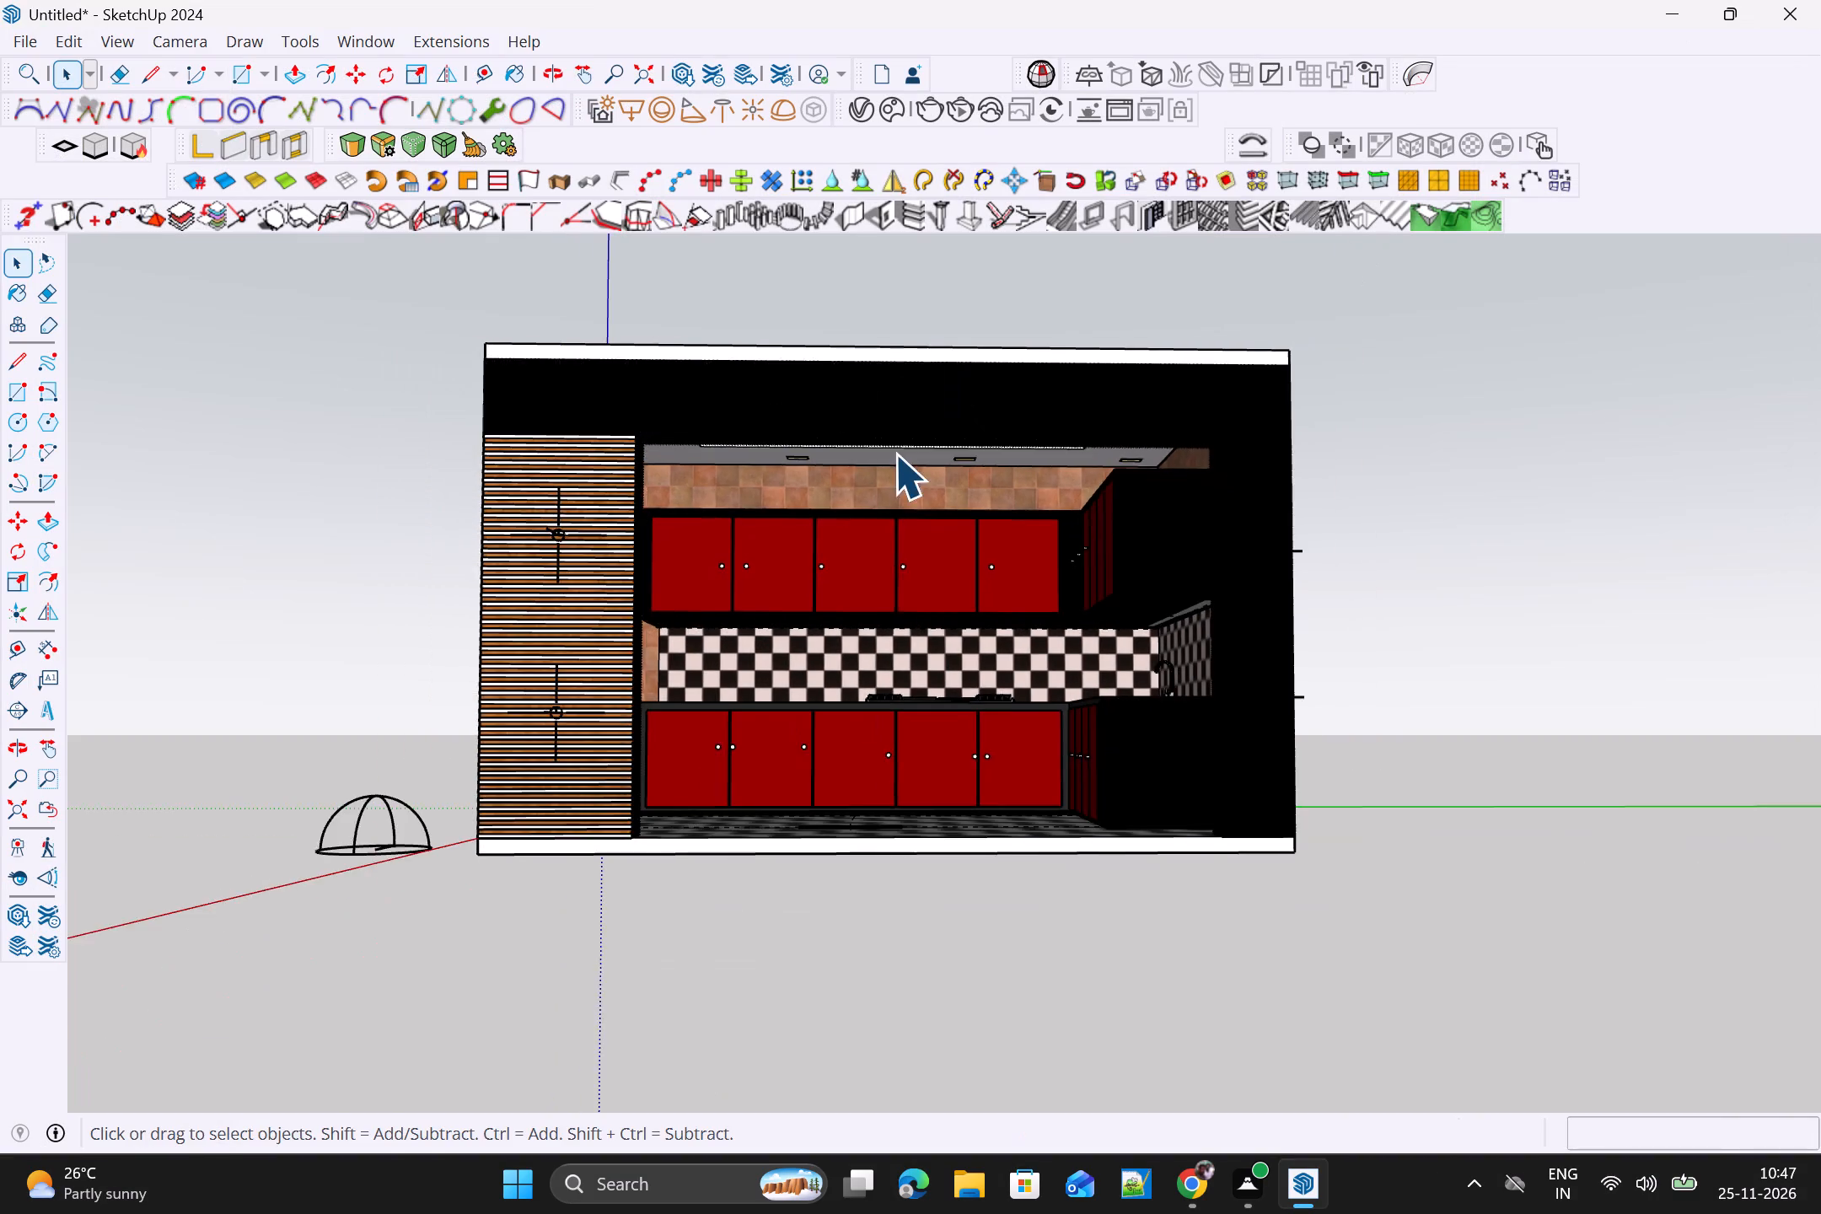
middle_drag(894, 464, 1818, 543)
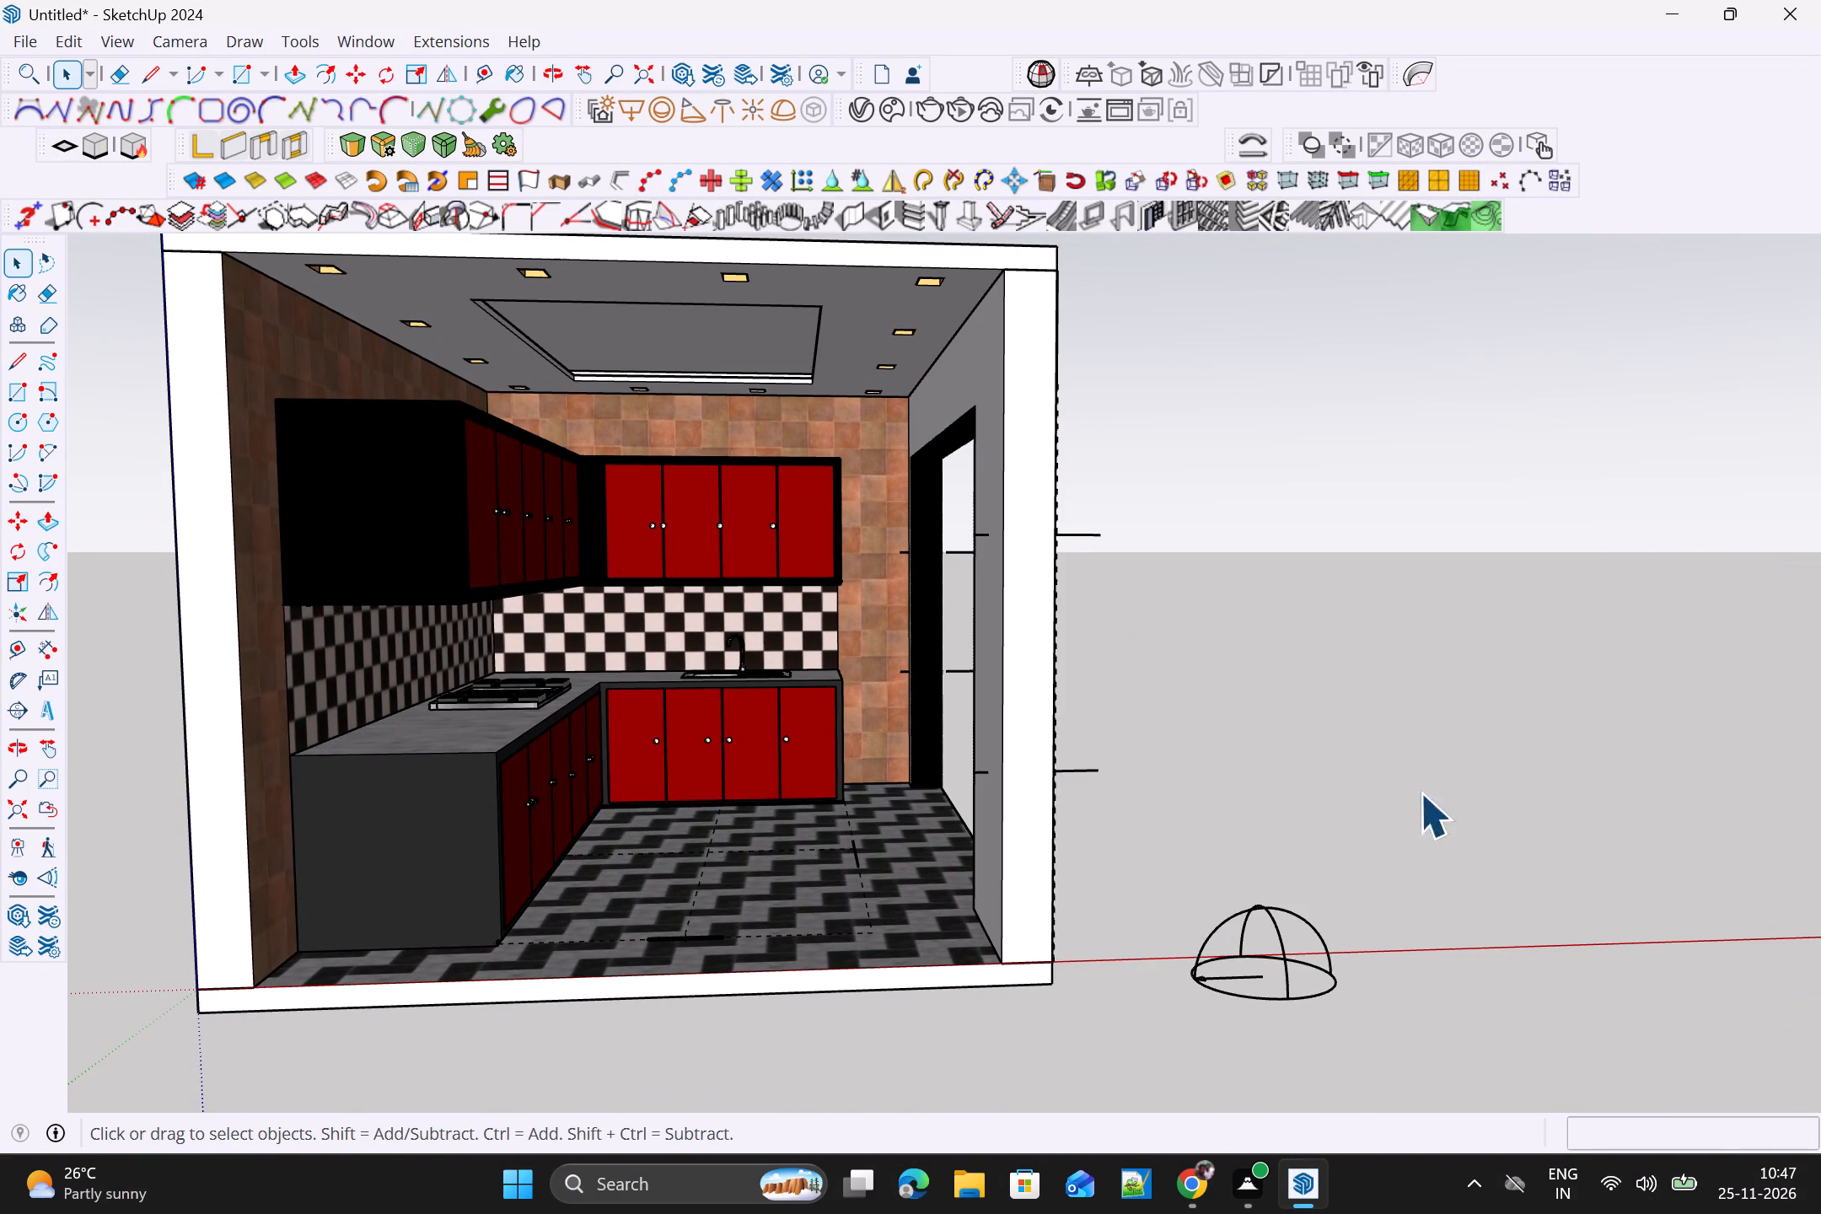
click(1292, 975)
click(1288, 971)
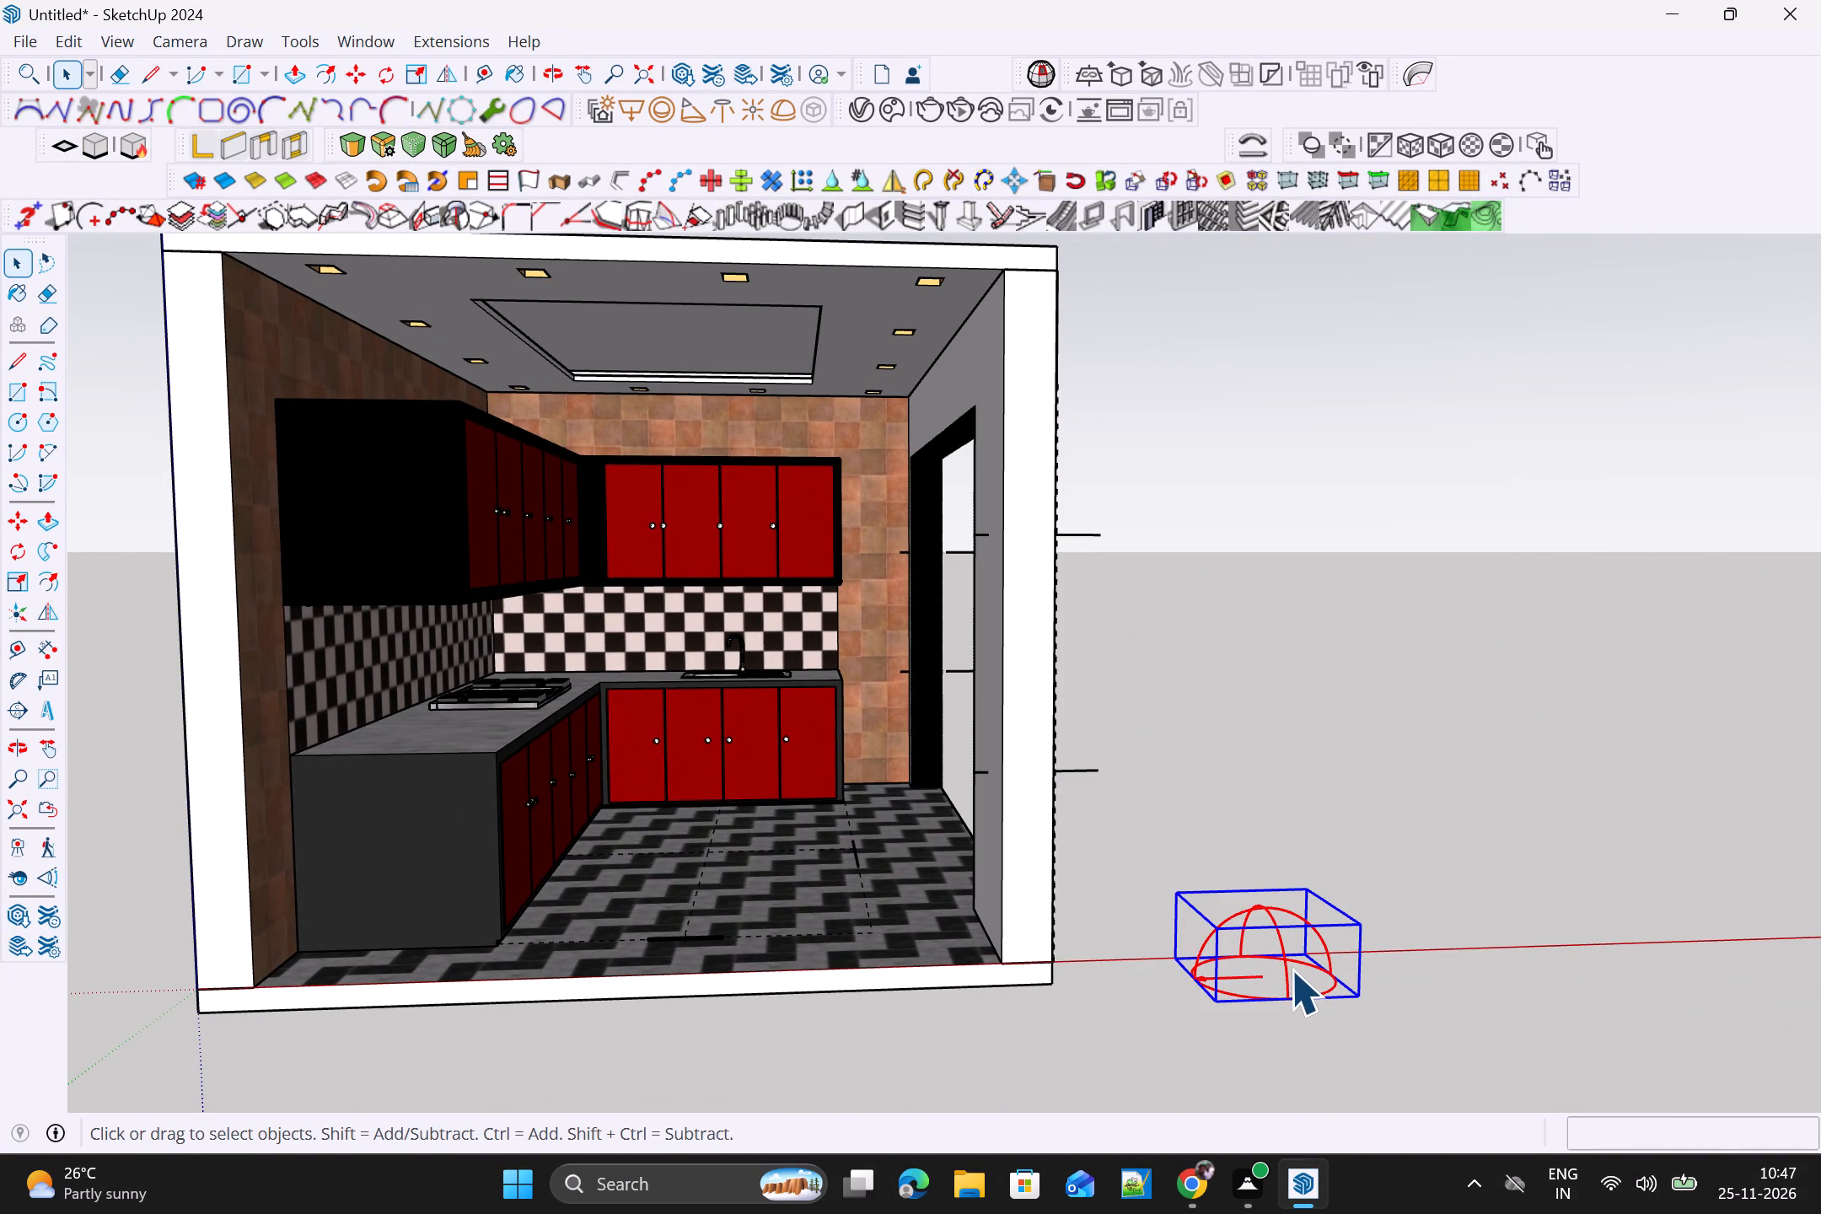
key(Delete)
Save the model as a SketchUp file named KITCHEN DESIGN 3D-10 in the FUJI SKETCHUP folder, with the open kitchen side in view.
scroll(1291, 970, down, 2)
middle_click(1292, 944)
scroll(1292, 944, up, 1)
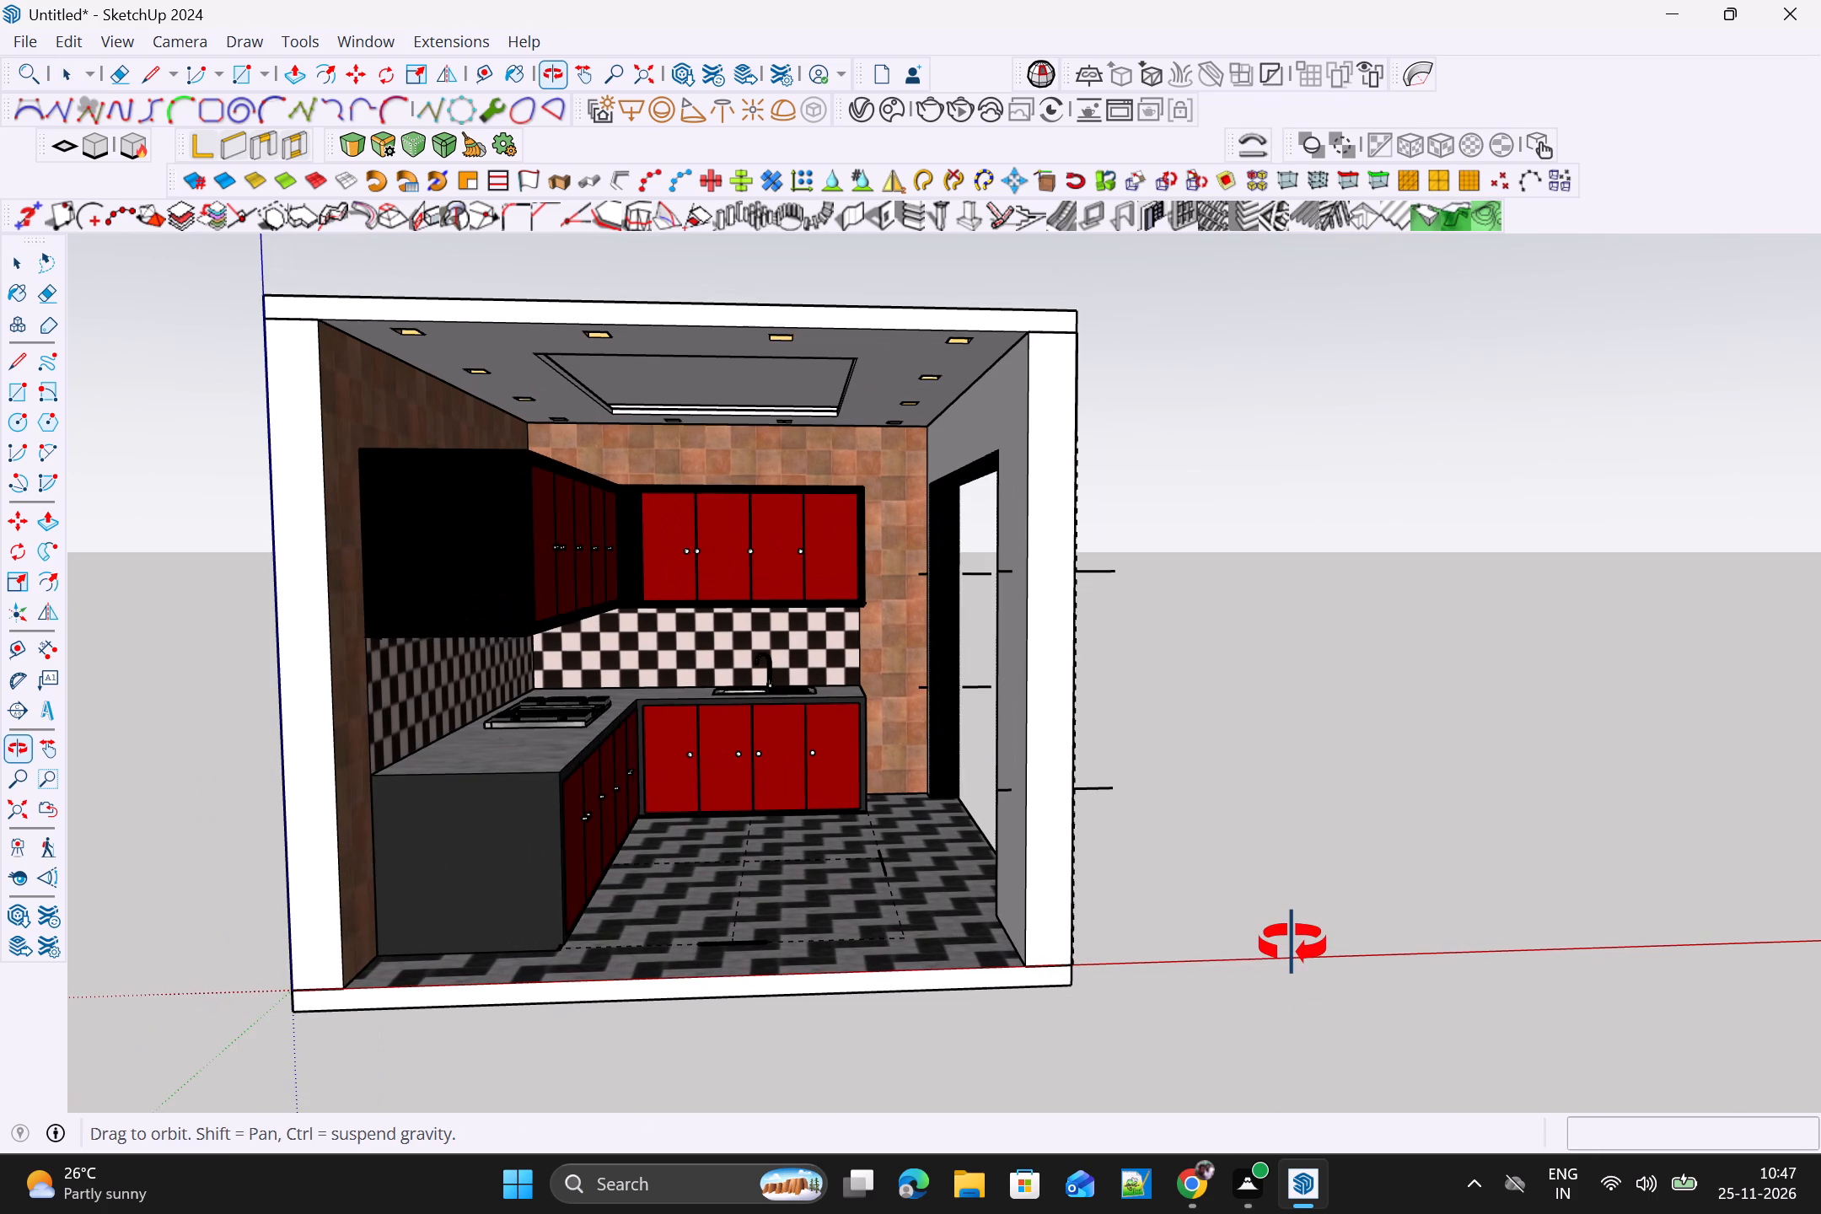
click(25, 34)
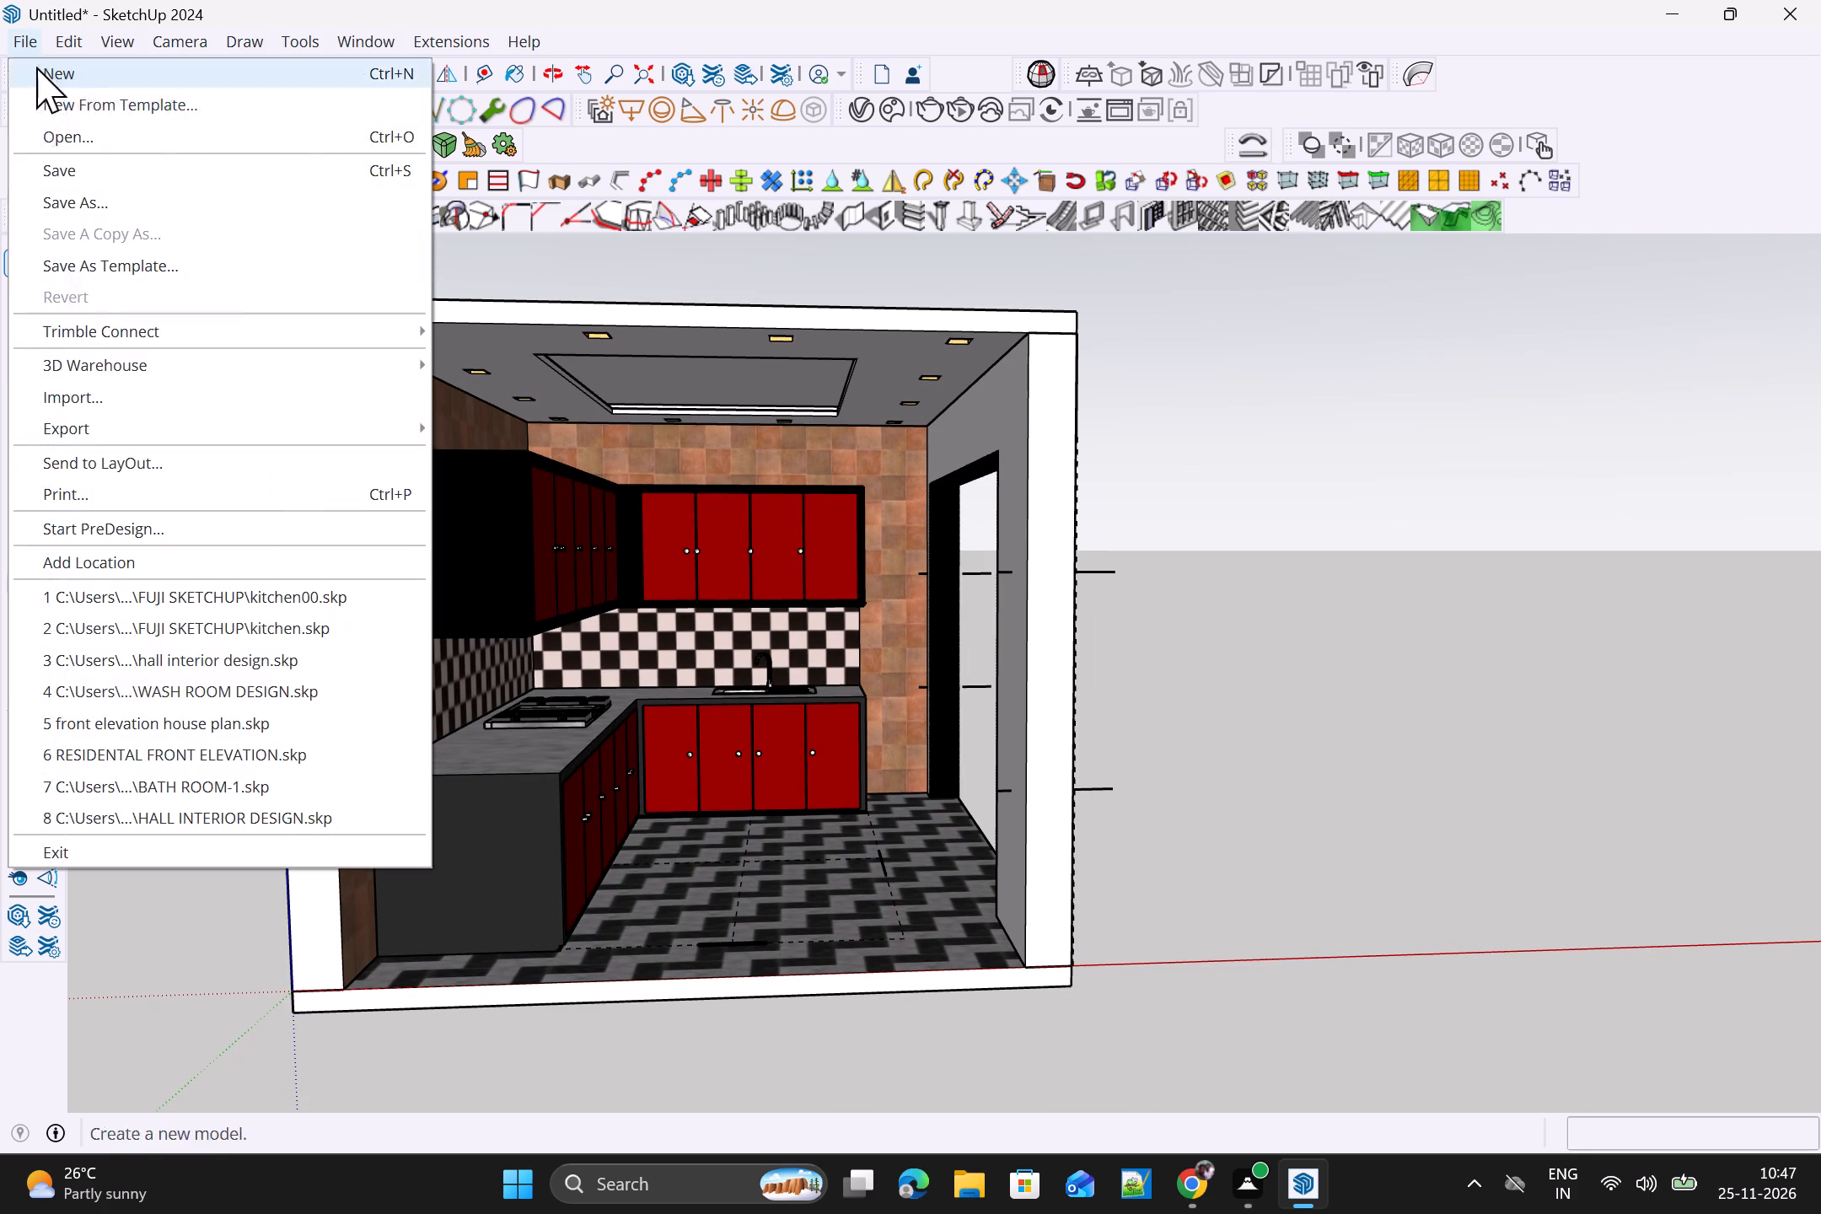
click(131, 212)
scroll(106, 304, up, 1)
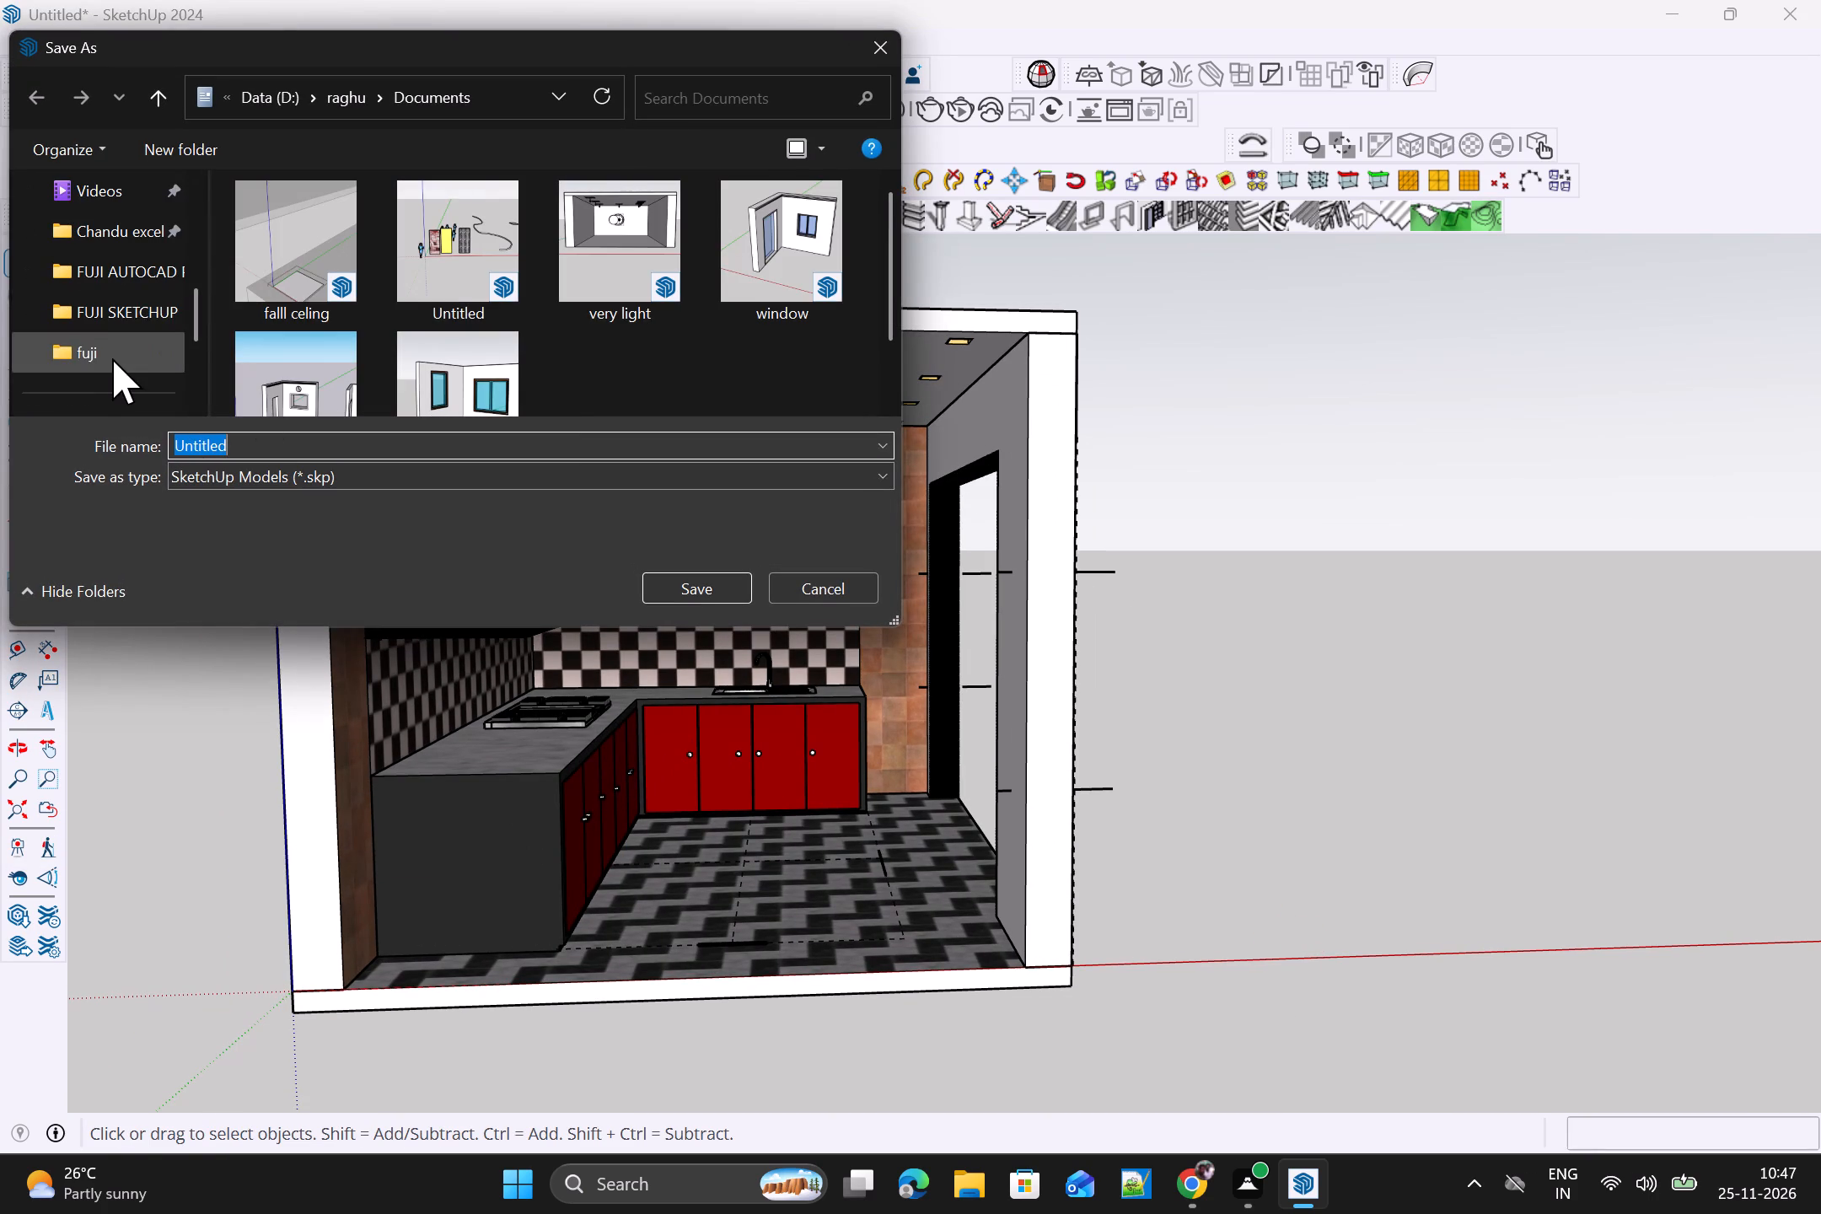
click(120, 335)
click(128, 322)
click(250, 441)
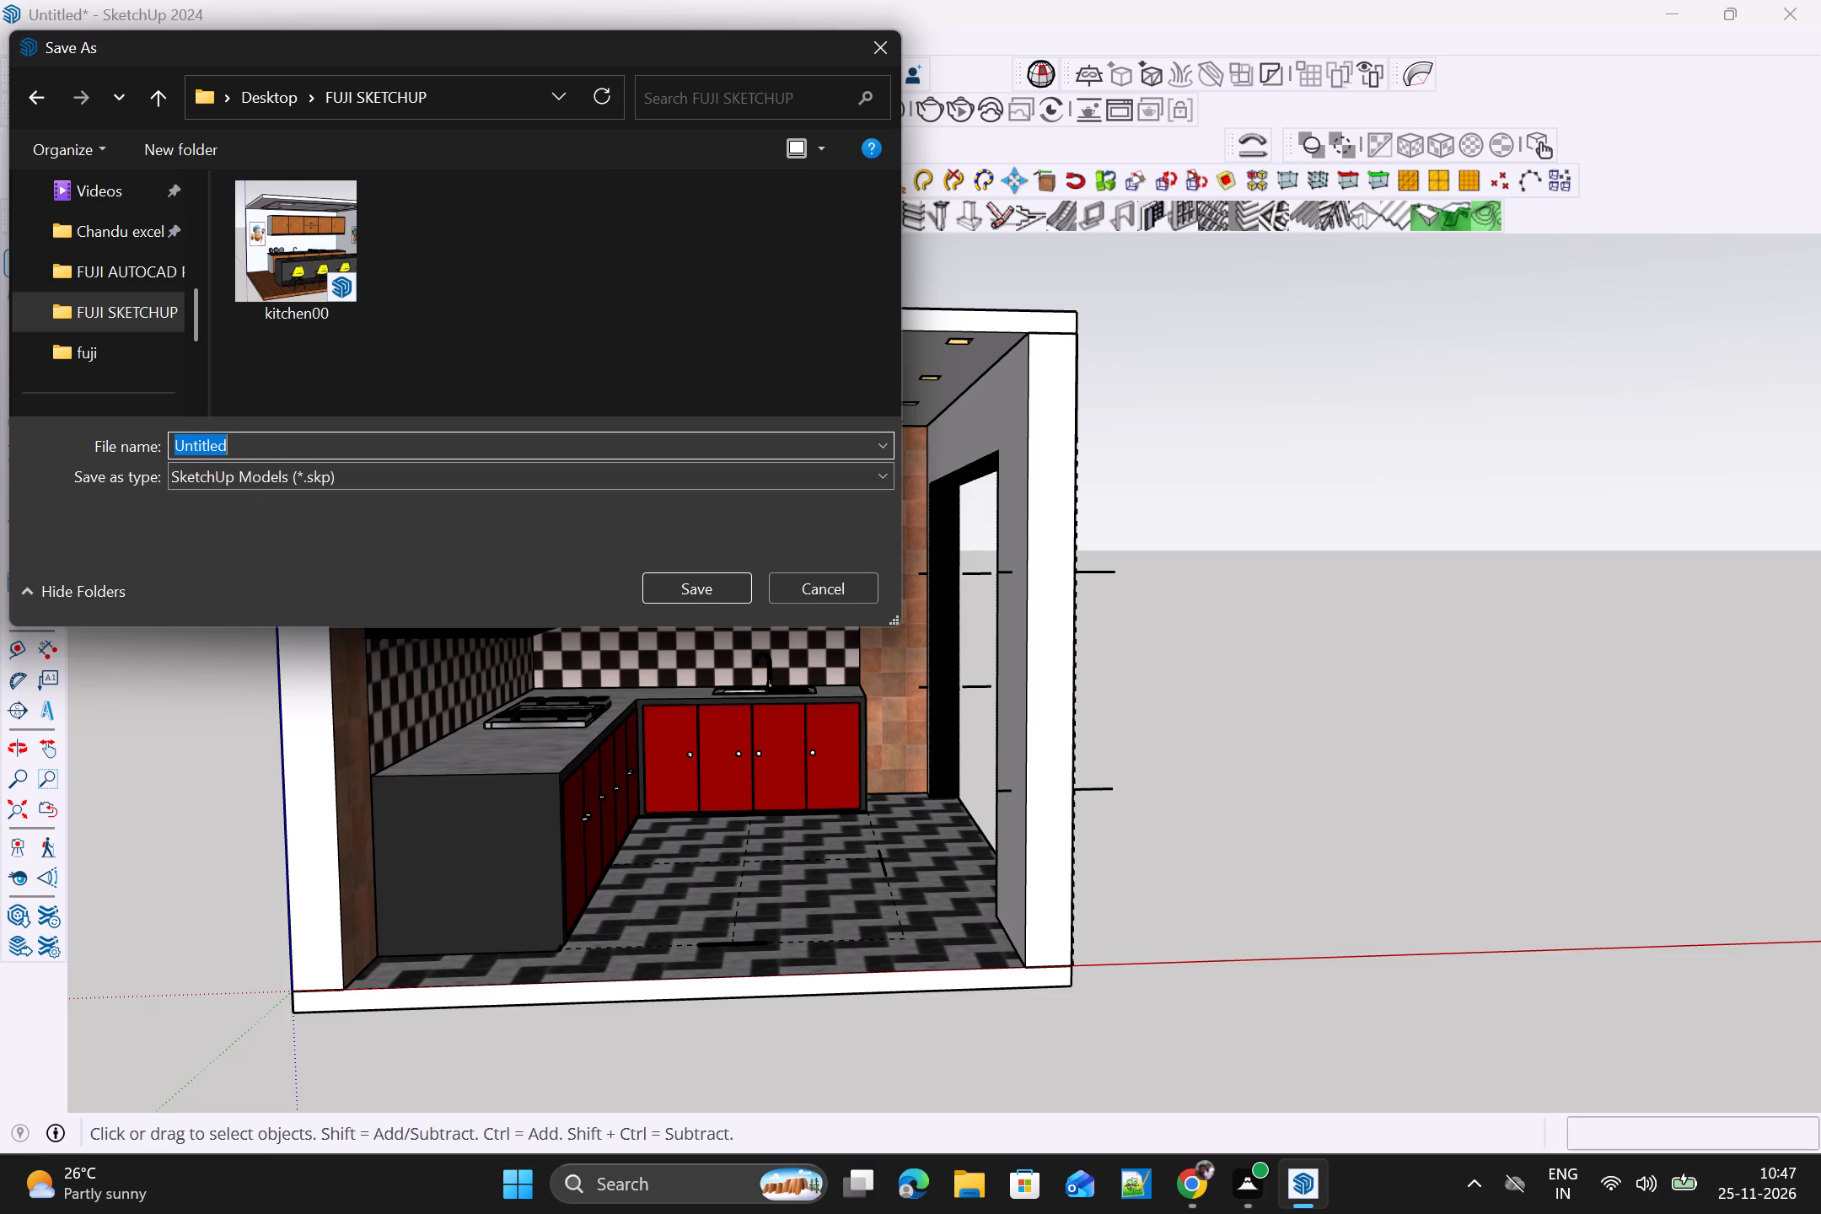
text(KITCHEN DESIGN)
key(space)
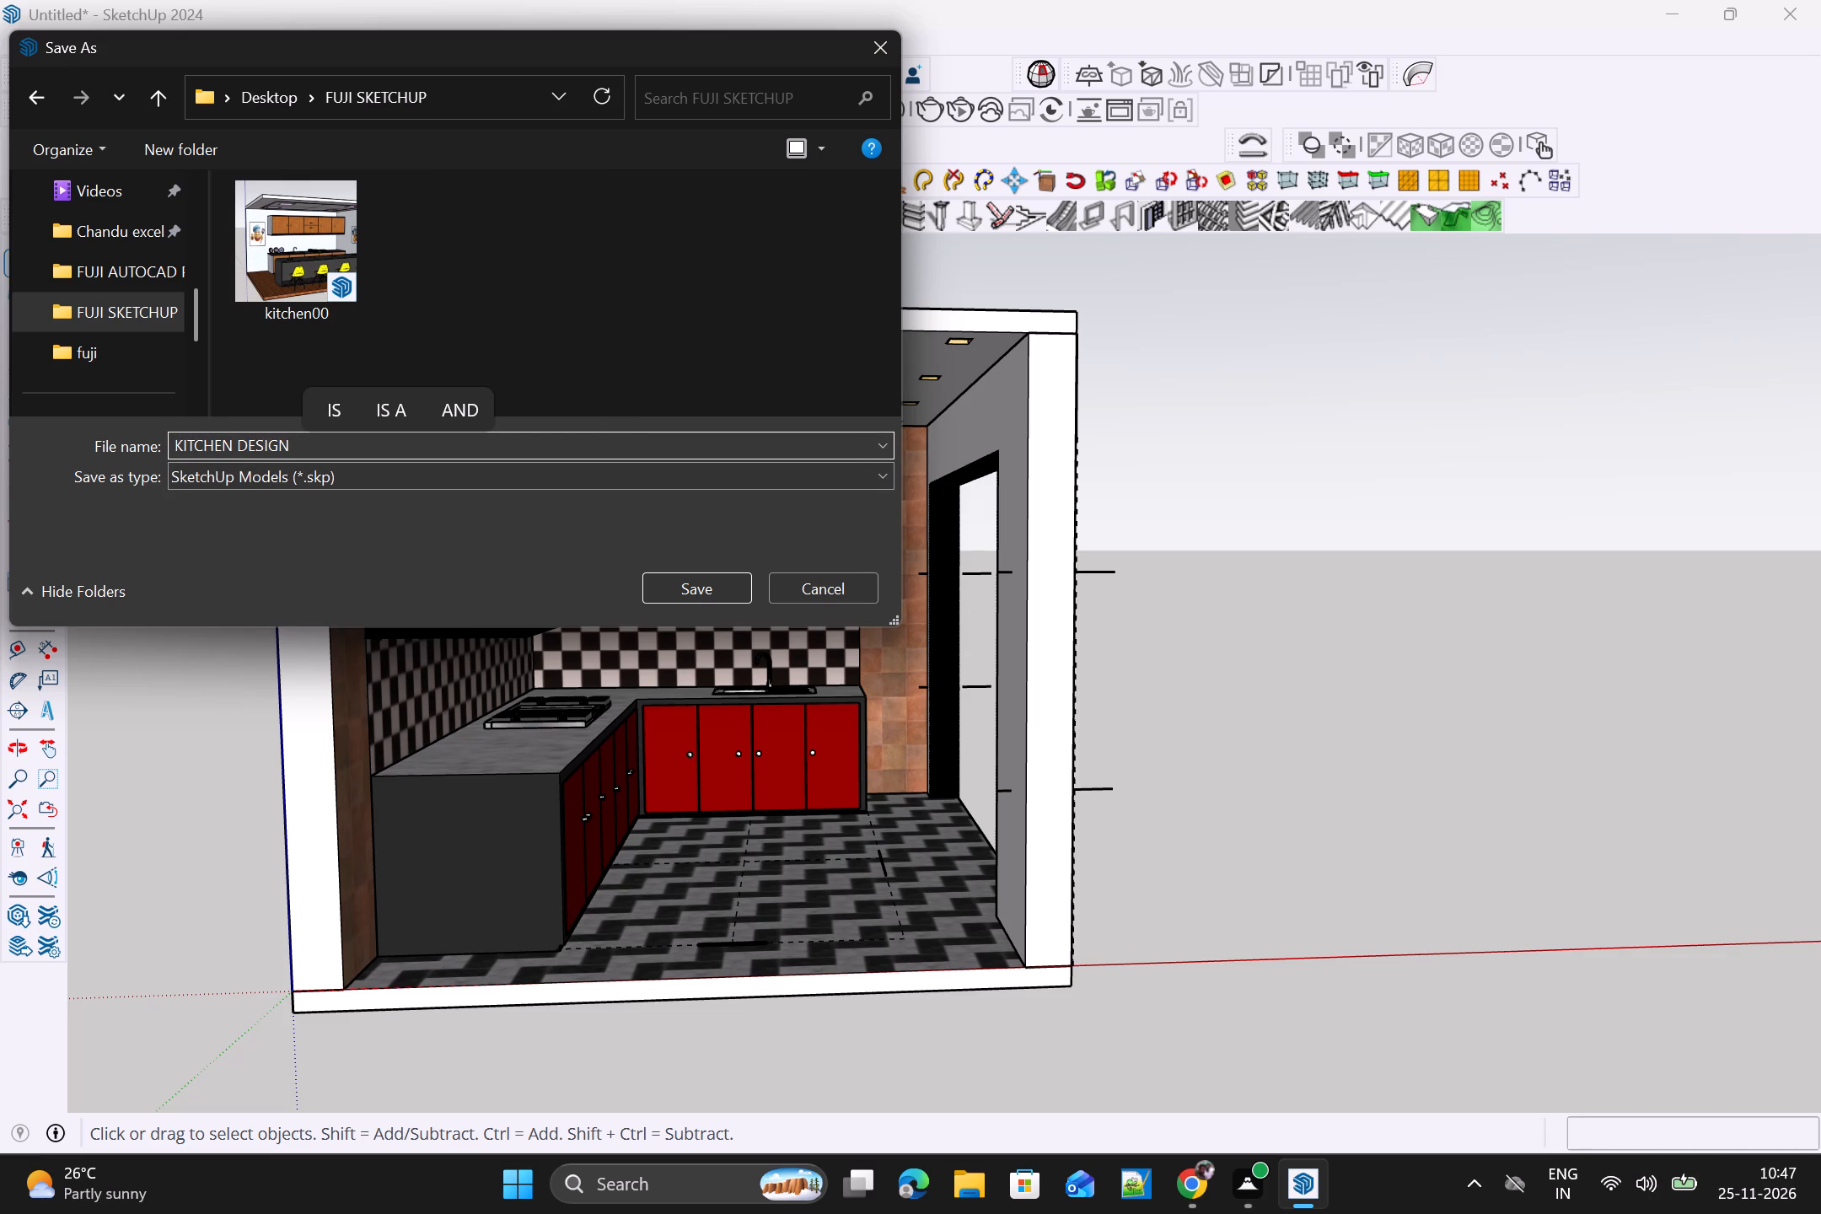
key(3)
text(D-1)
key(minus)
key(BackSpace)
key(0)
key(Return)
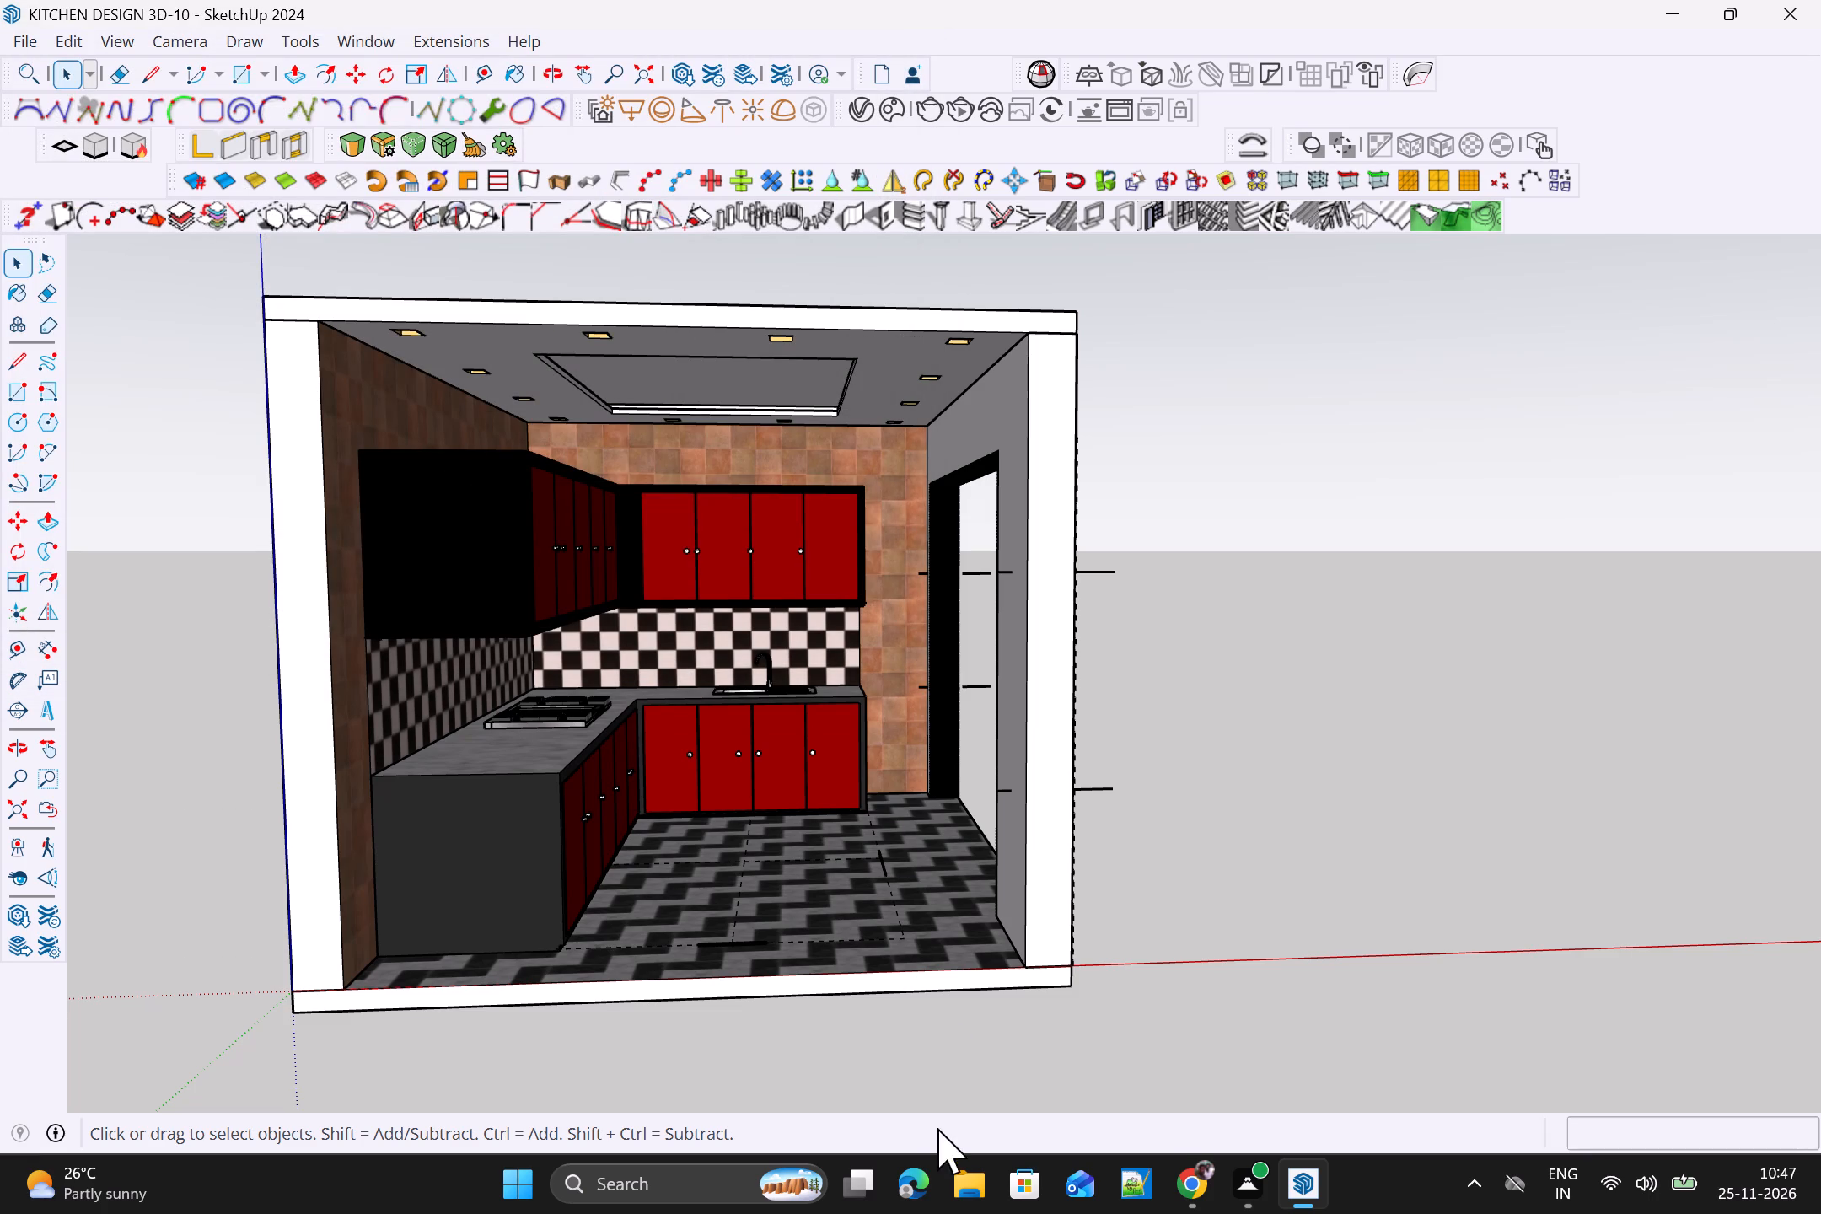